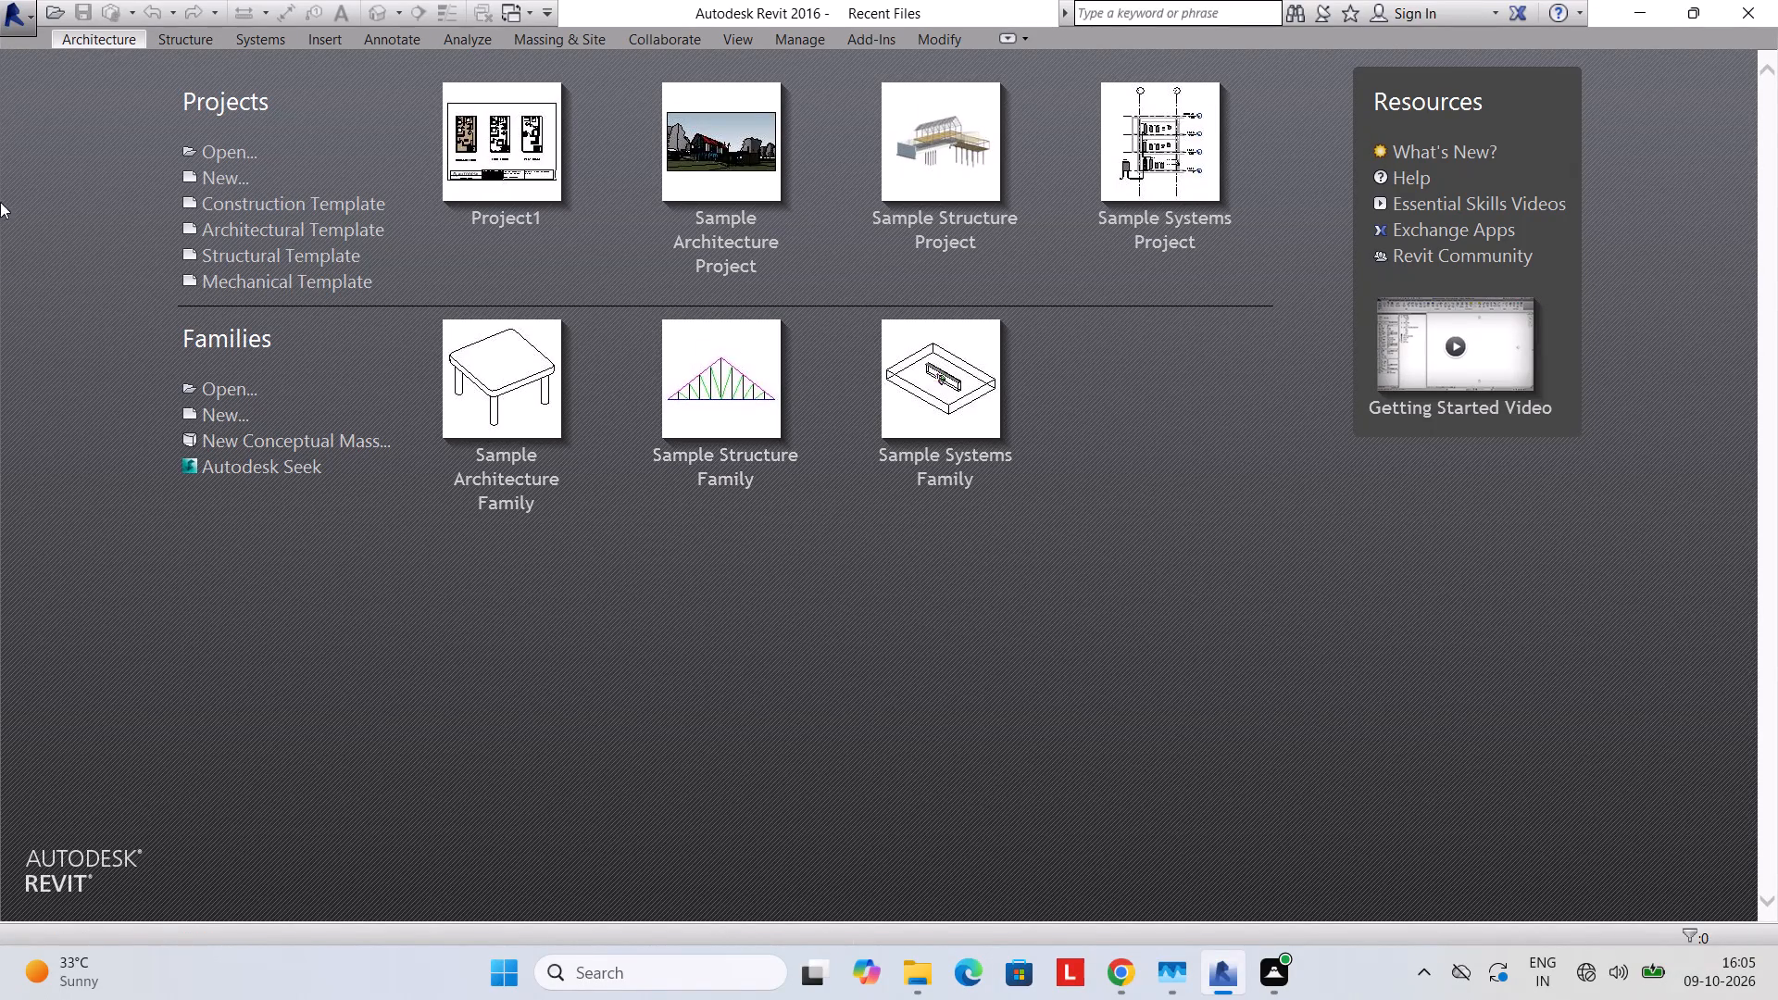
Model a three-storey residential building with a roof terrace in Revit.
Create a new project from the Architectural Template, using the US Imperial default template file.
left_click(230, 178)
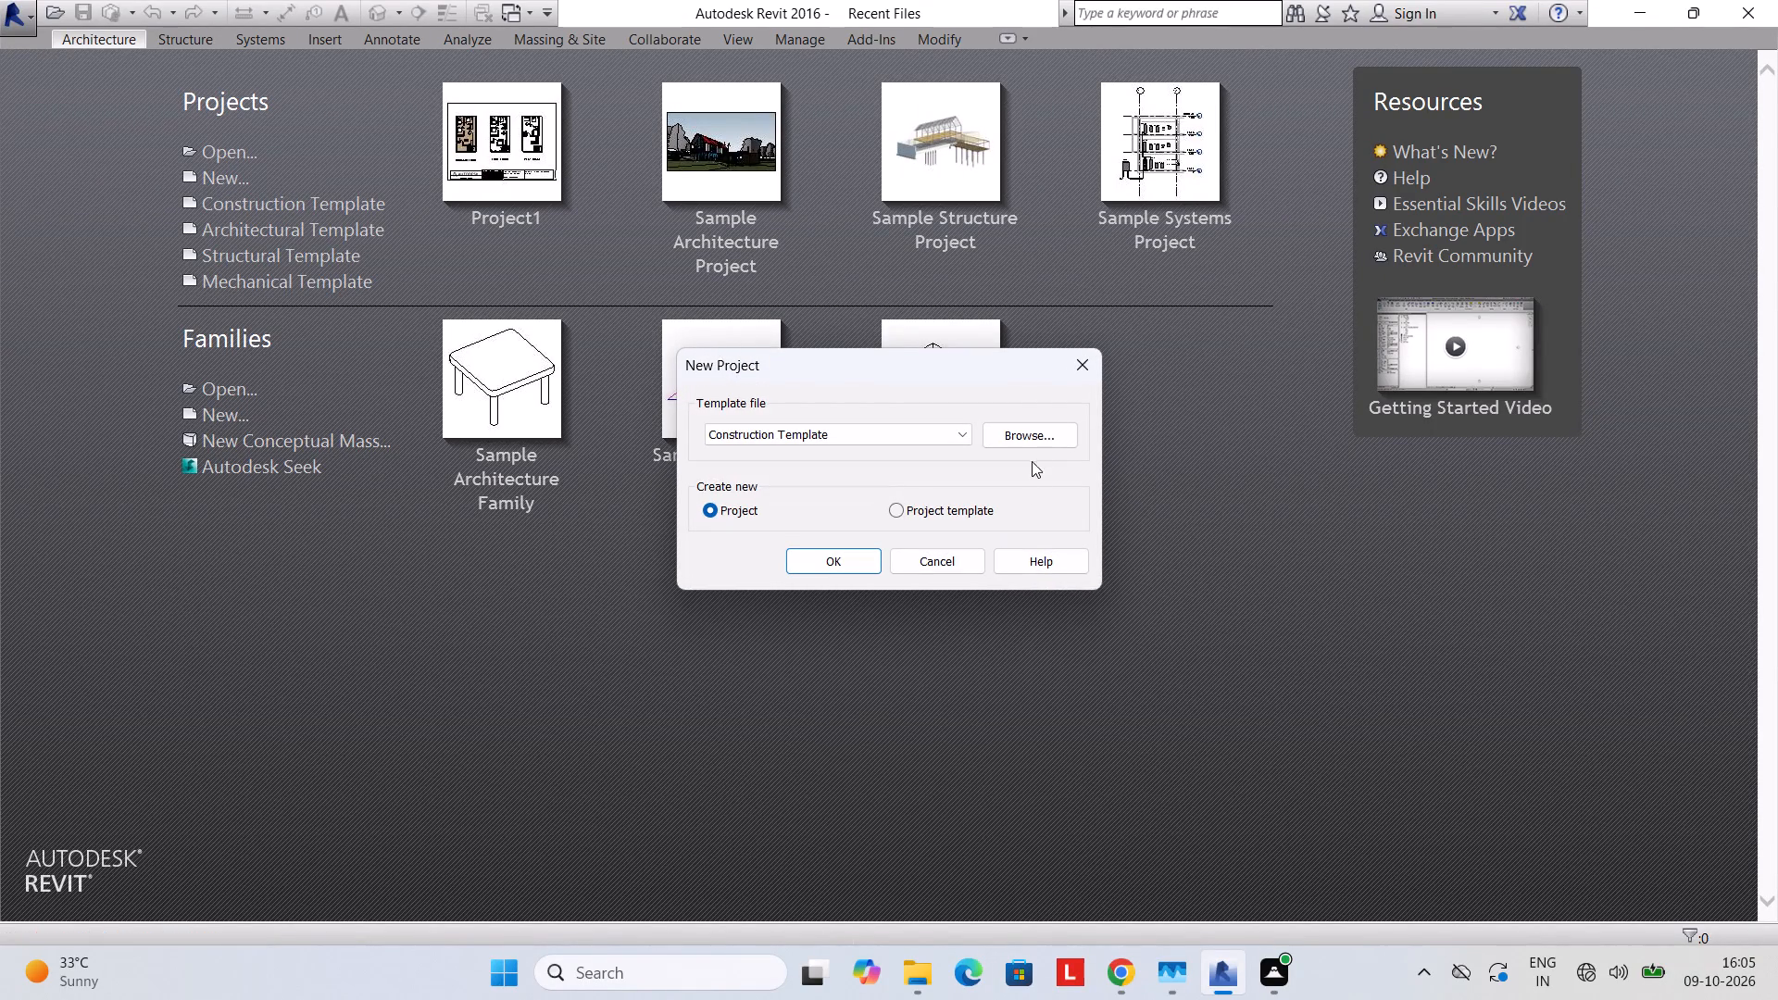
left_click(1031, 444)
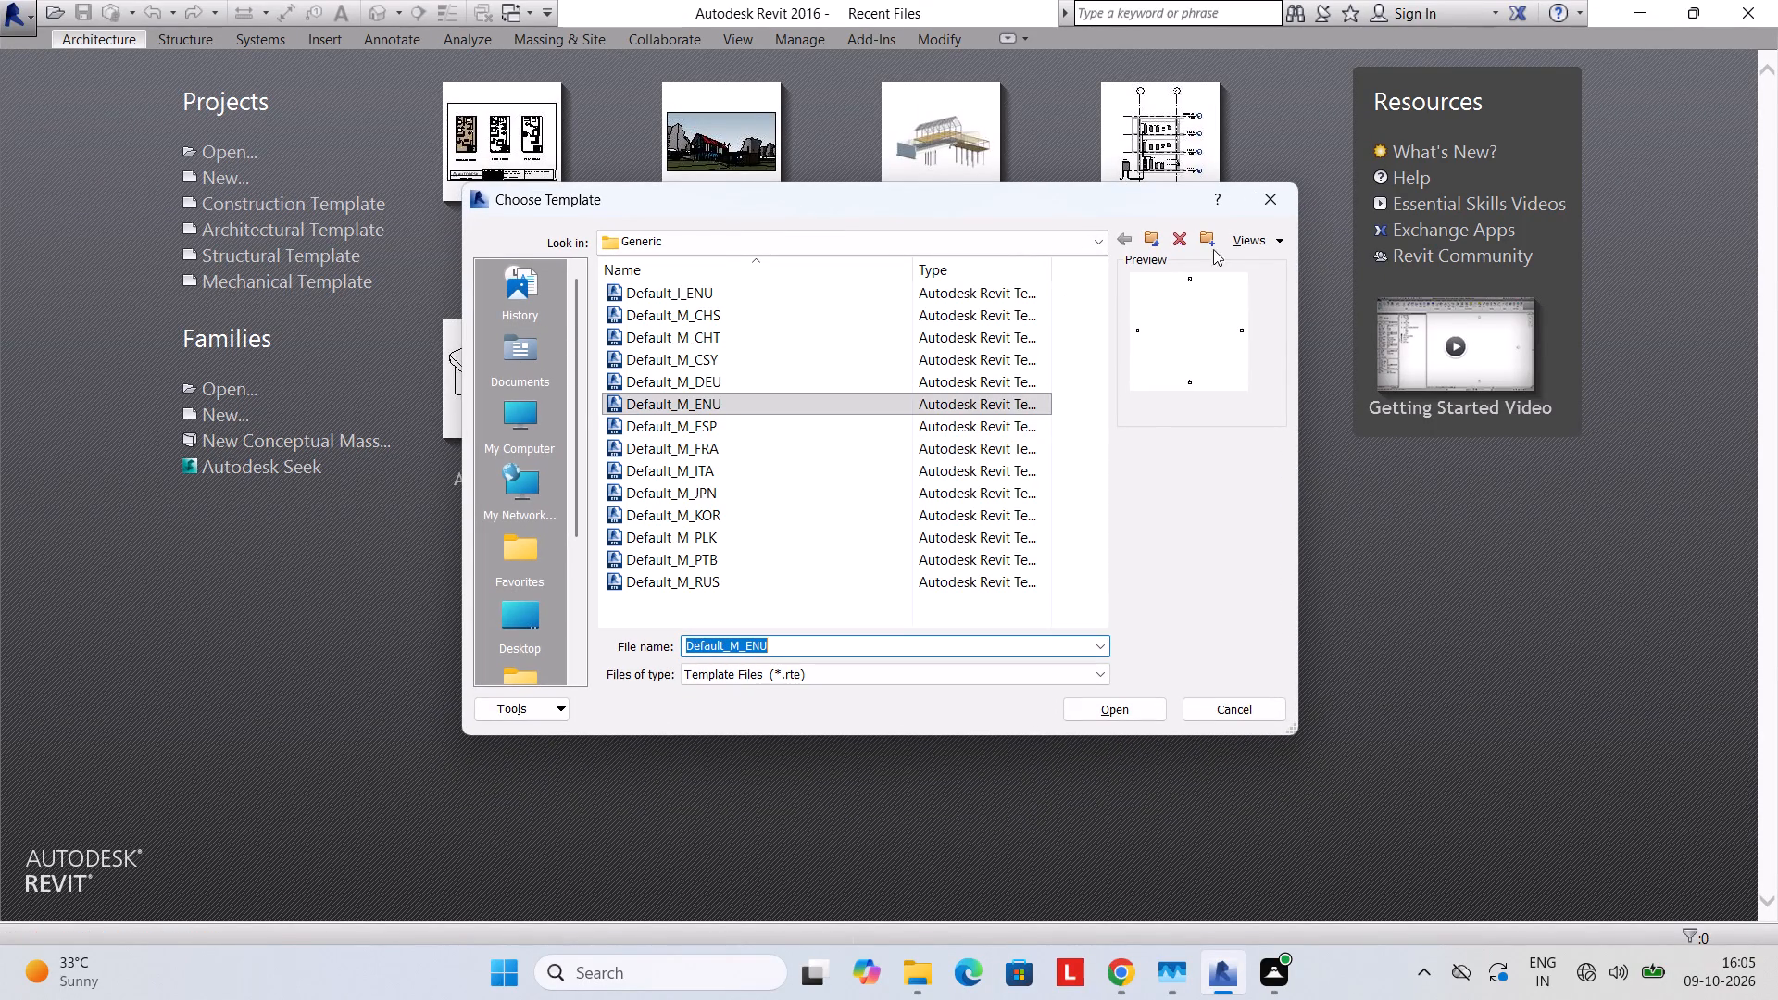
left_click(1267, 211)
left_click(947, 427)
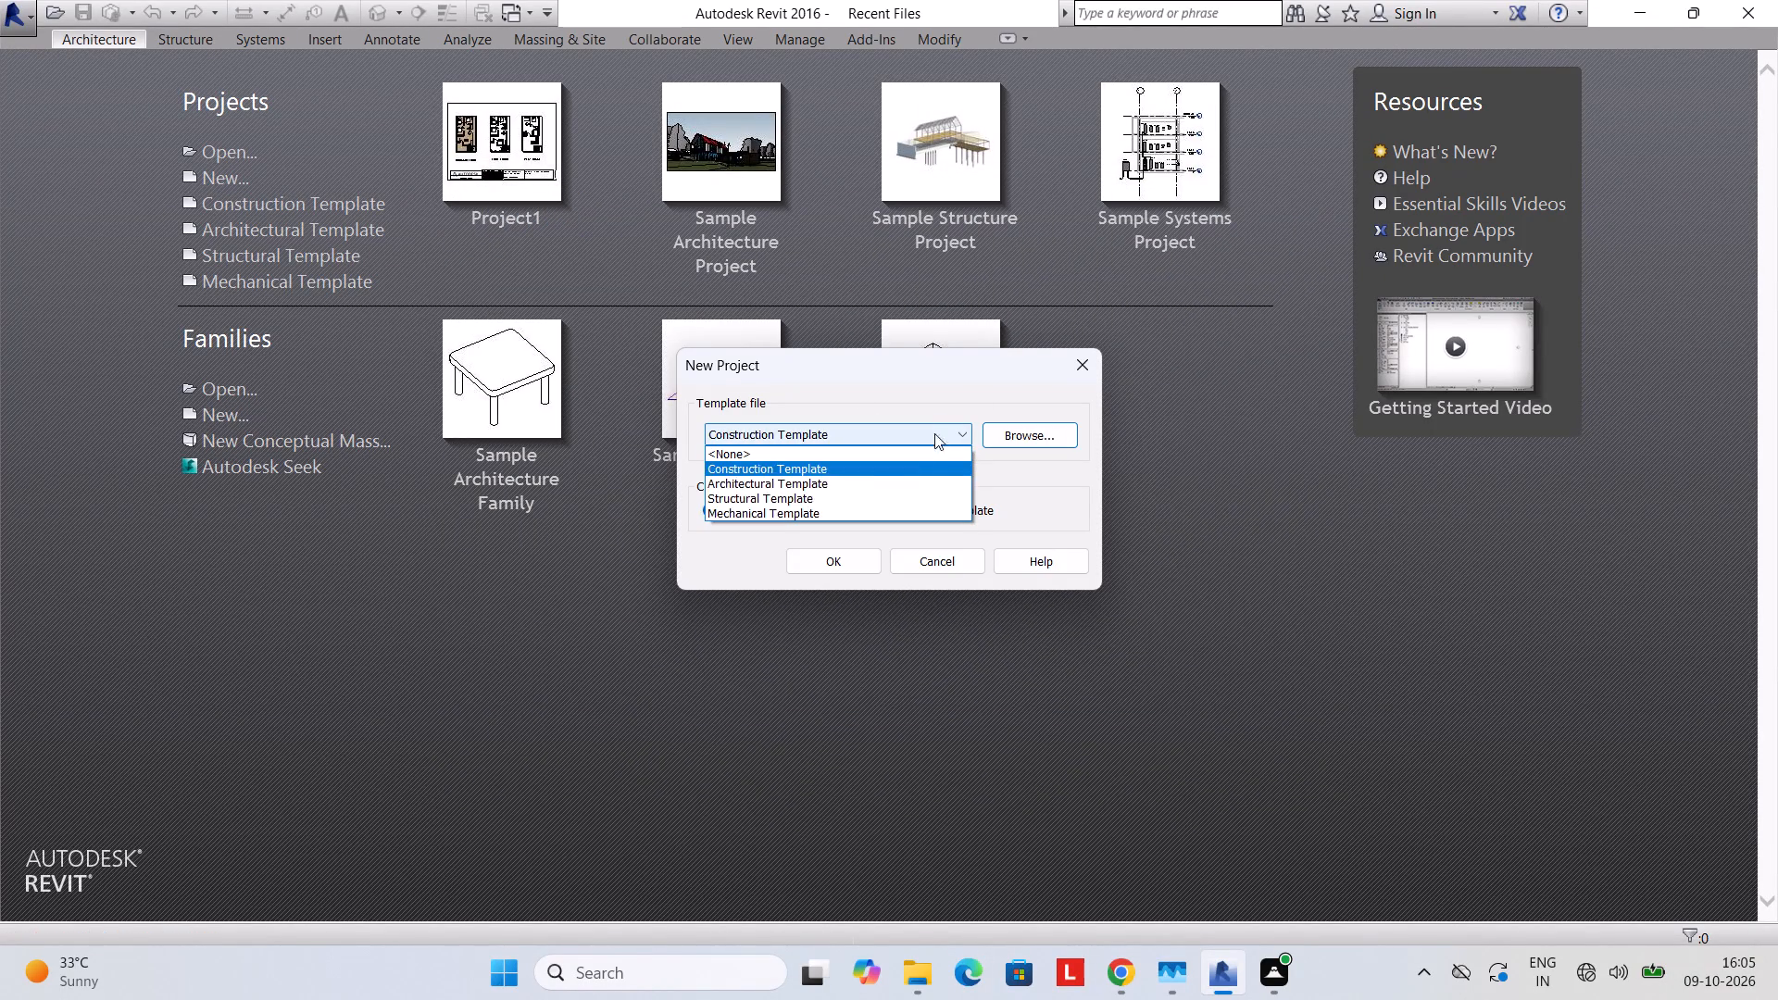
left_click(820, 480)
left_click(1010, 431)
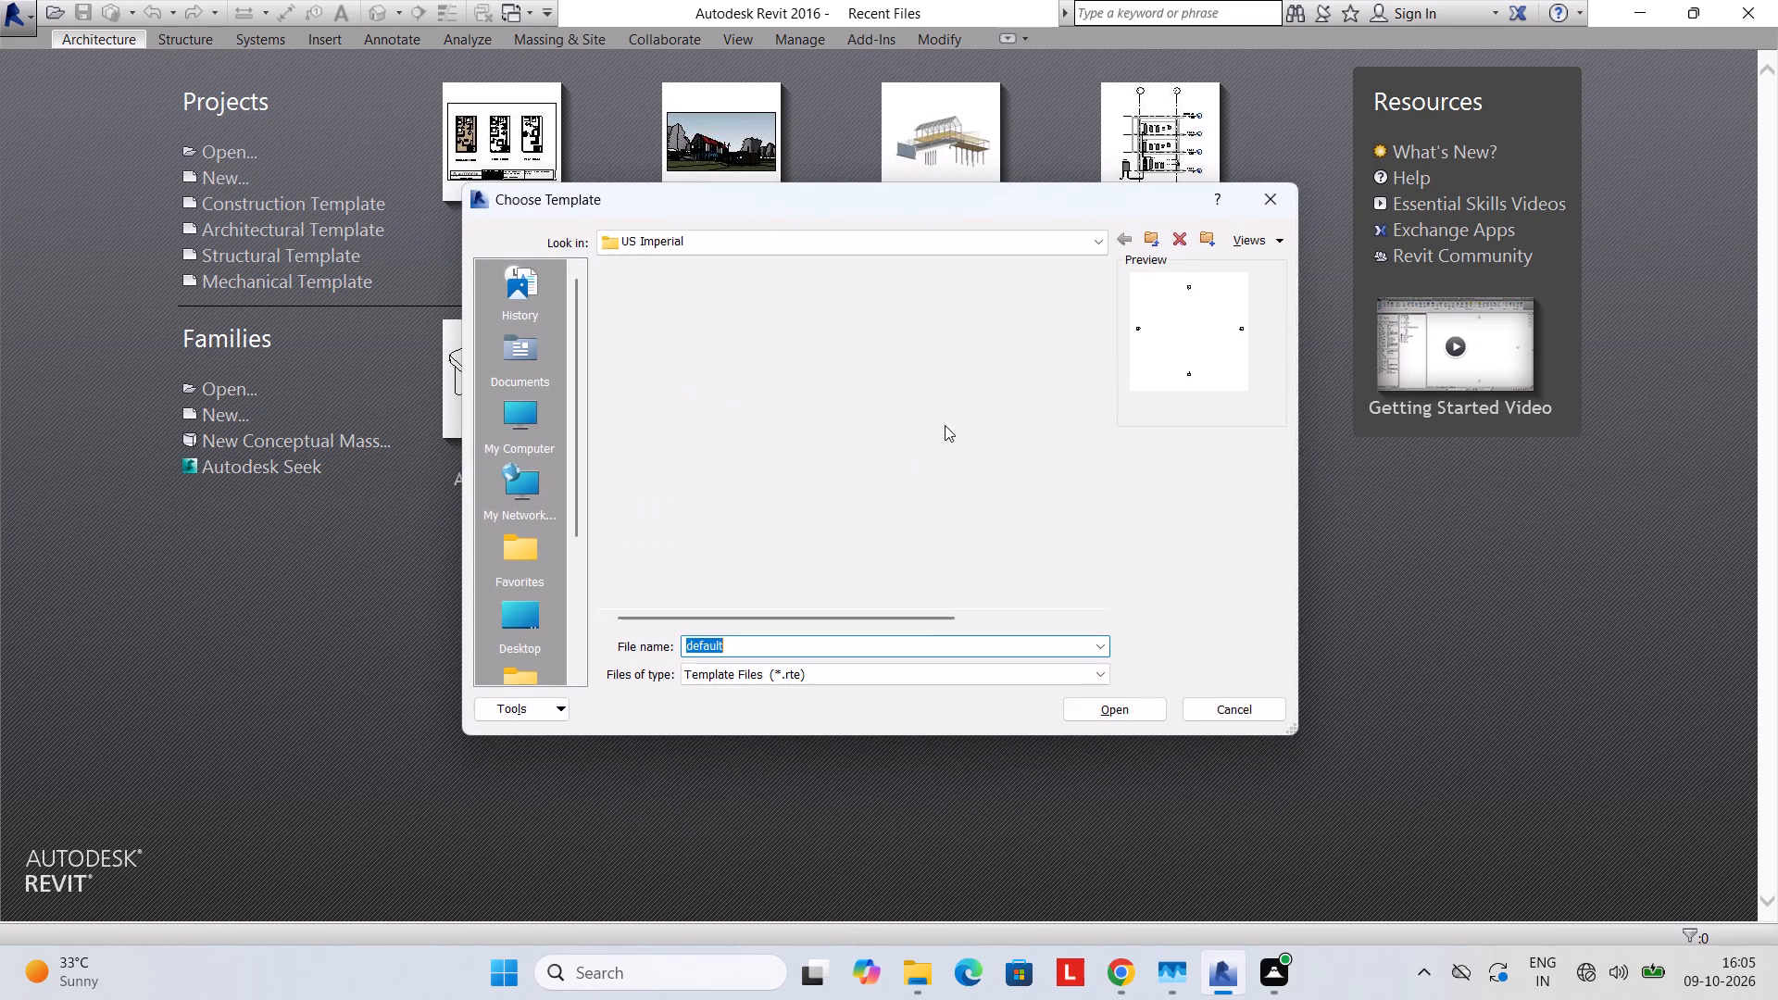
left_click(793, 337)
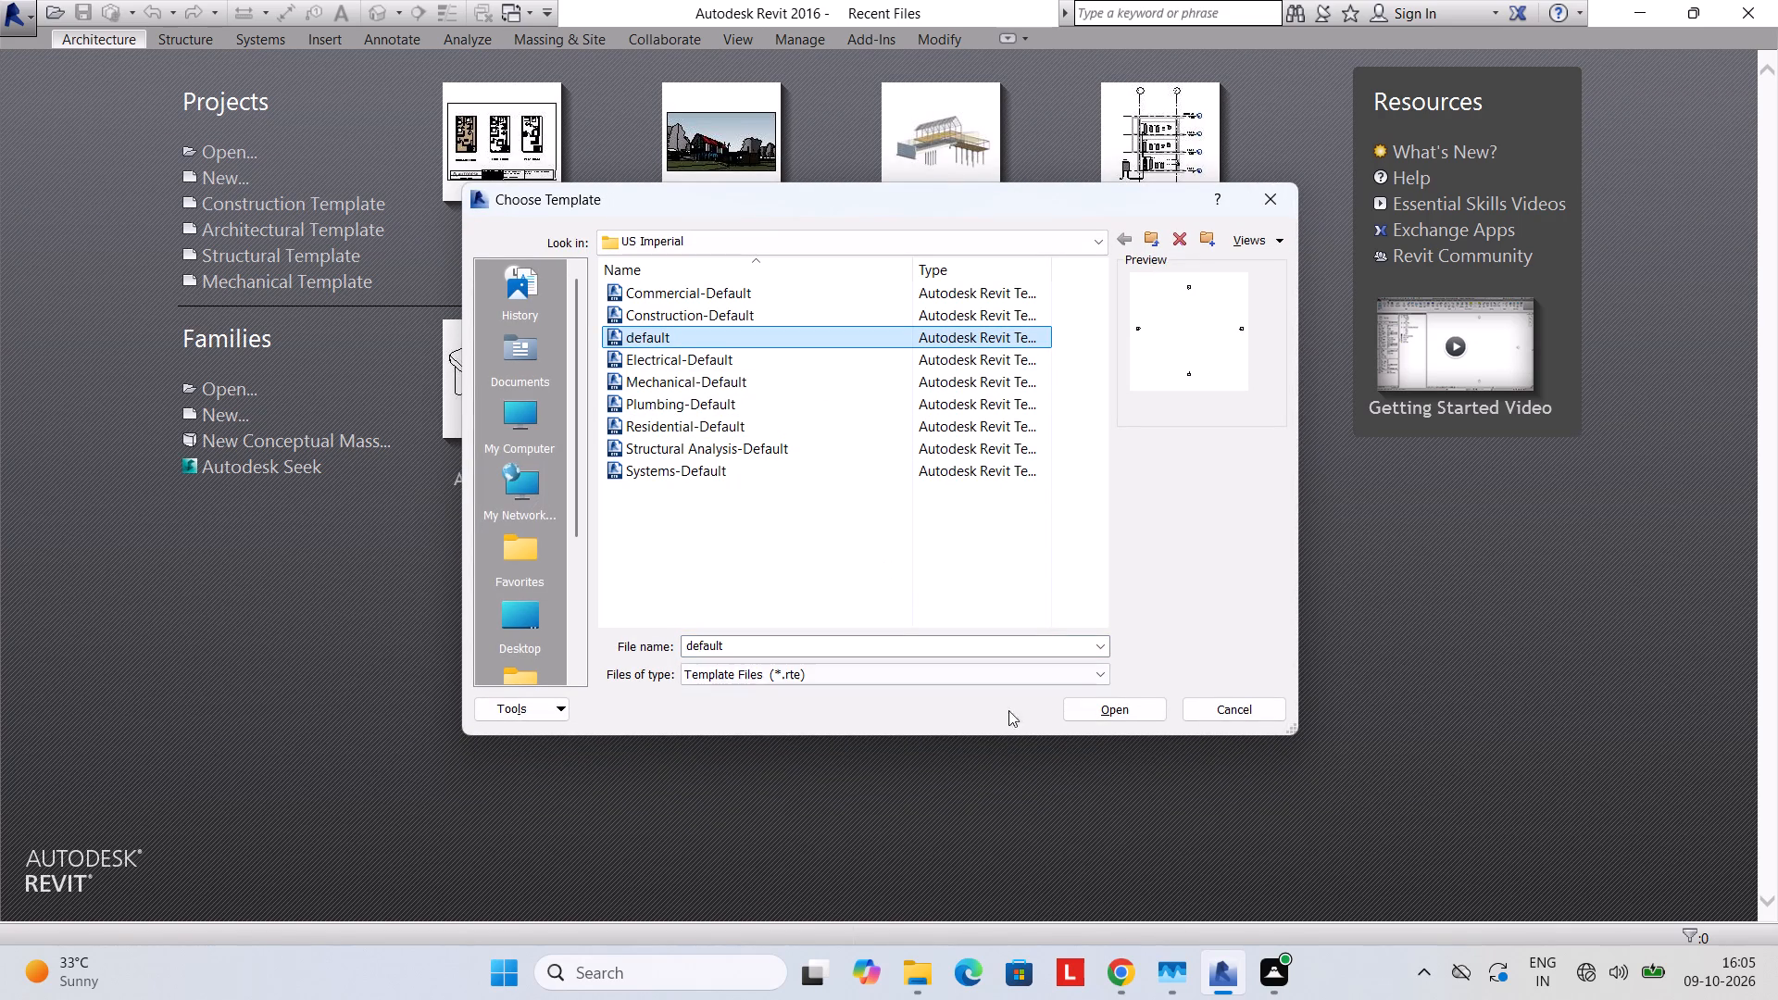
left_click(1108, 697)
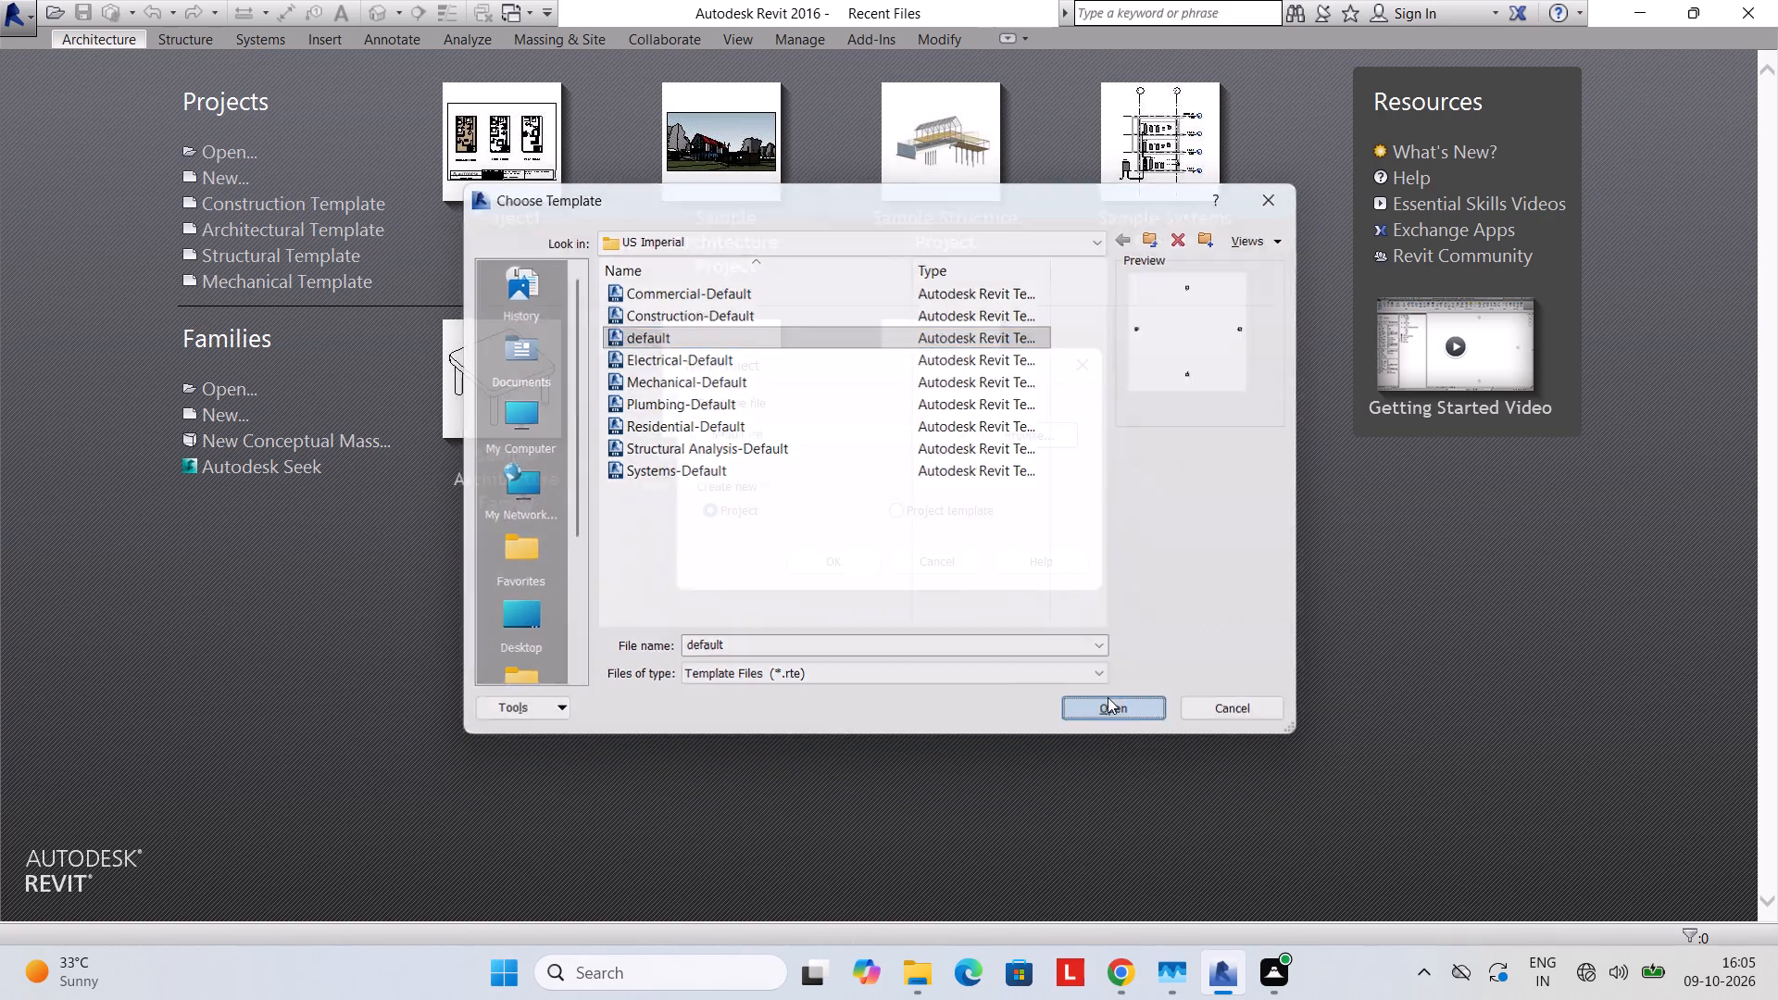
left_click(850, 554)
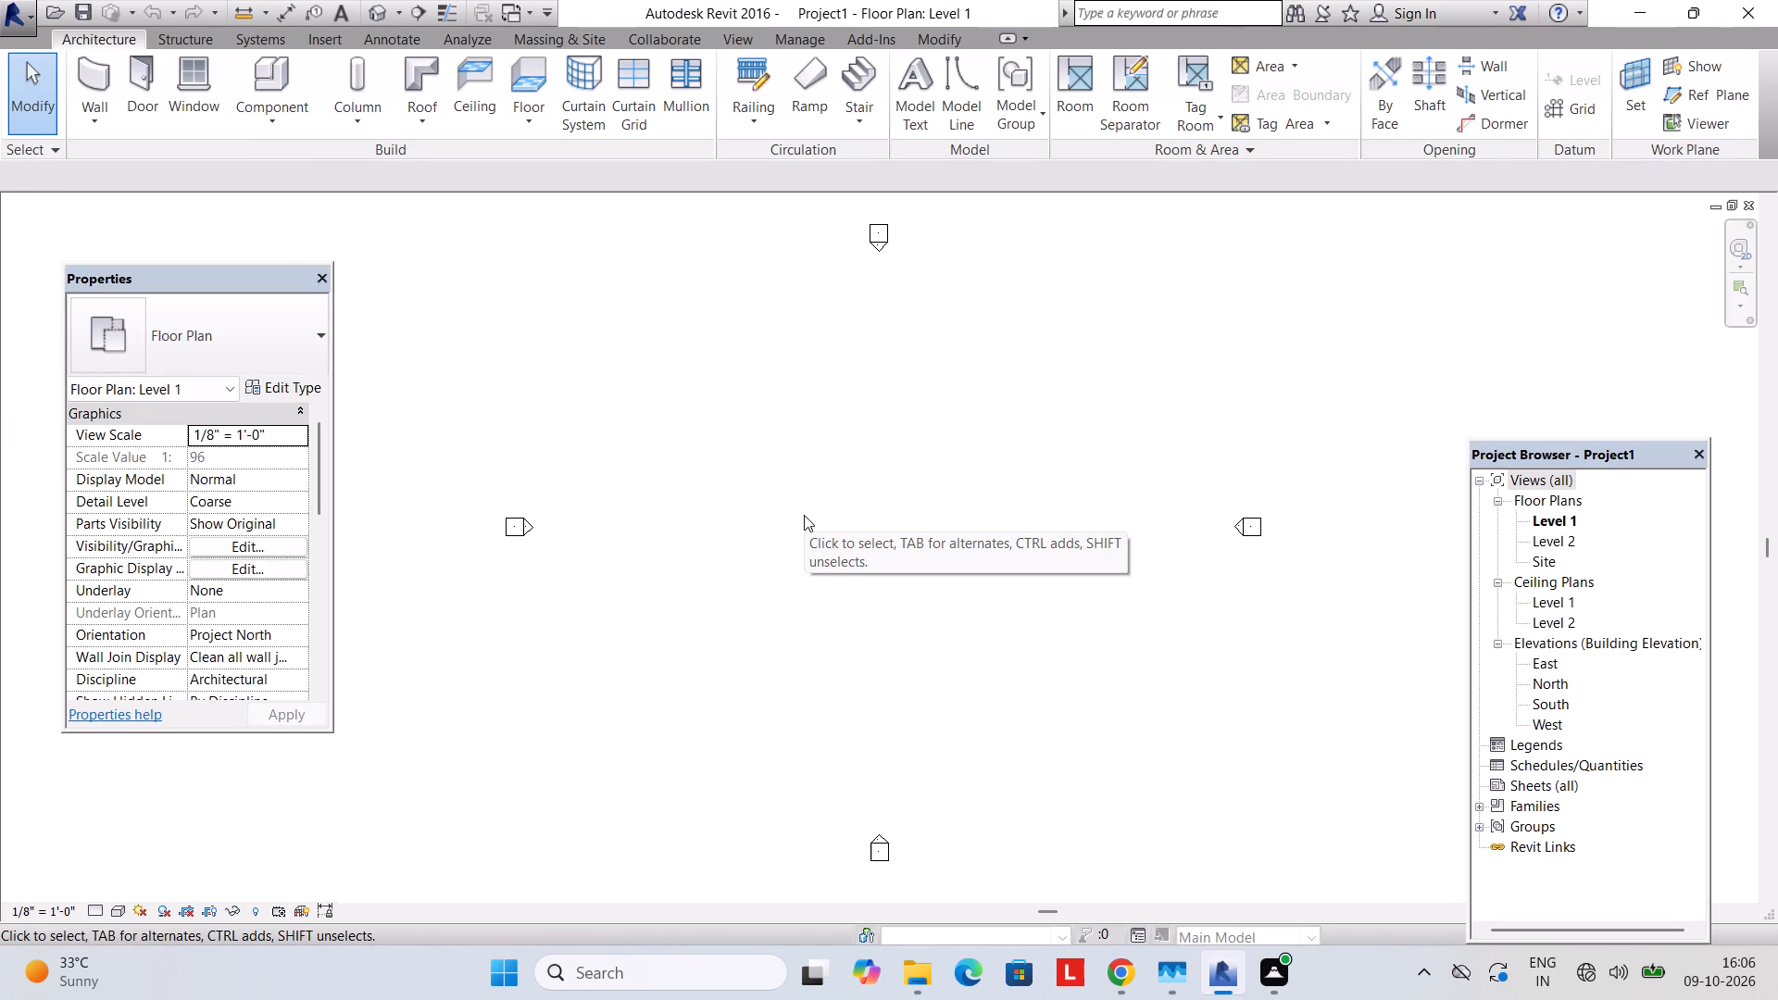
Start a wall and duplicate the Generic - 8" basic wall type under the name 9".
left_click(107, 69)
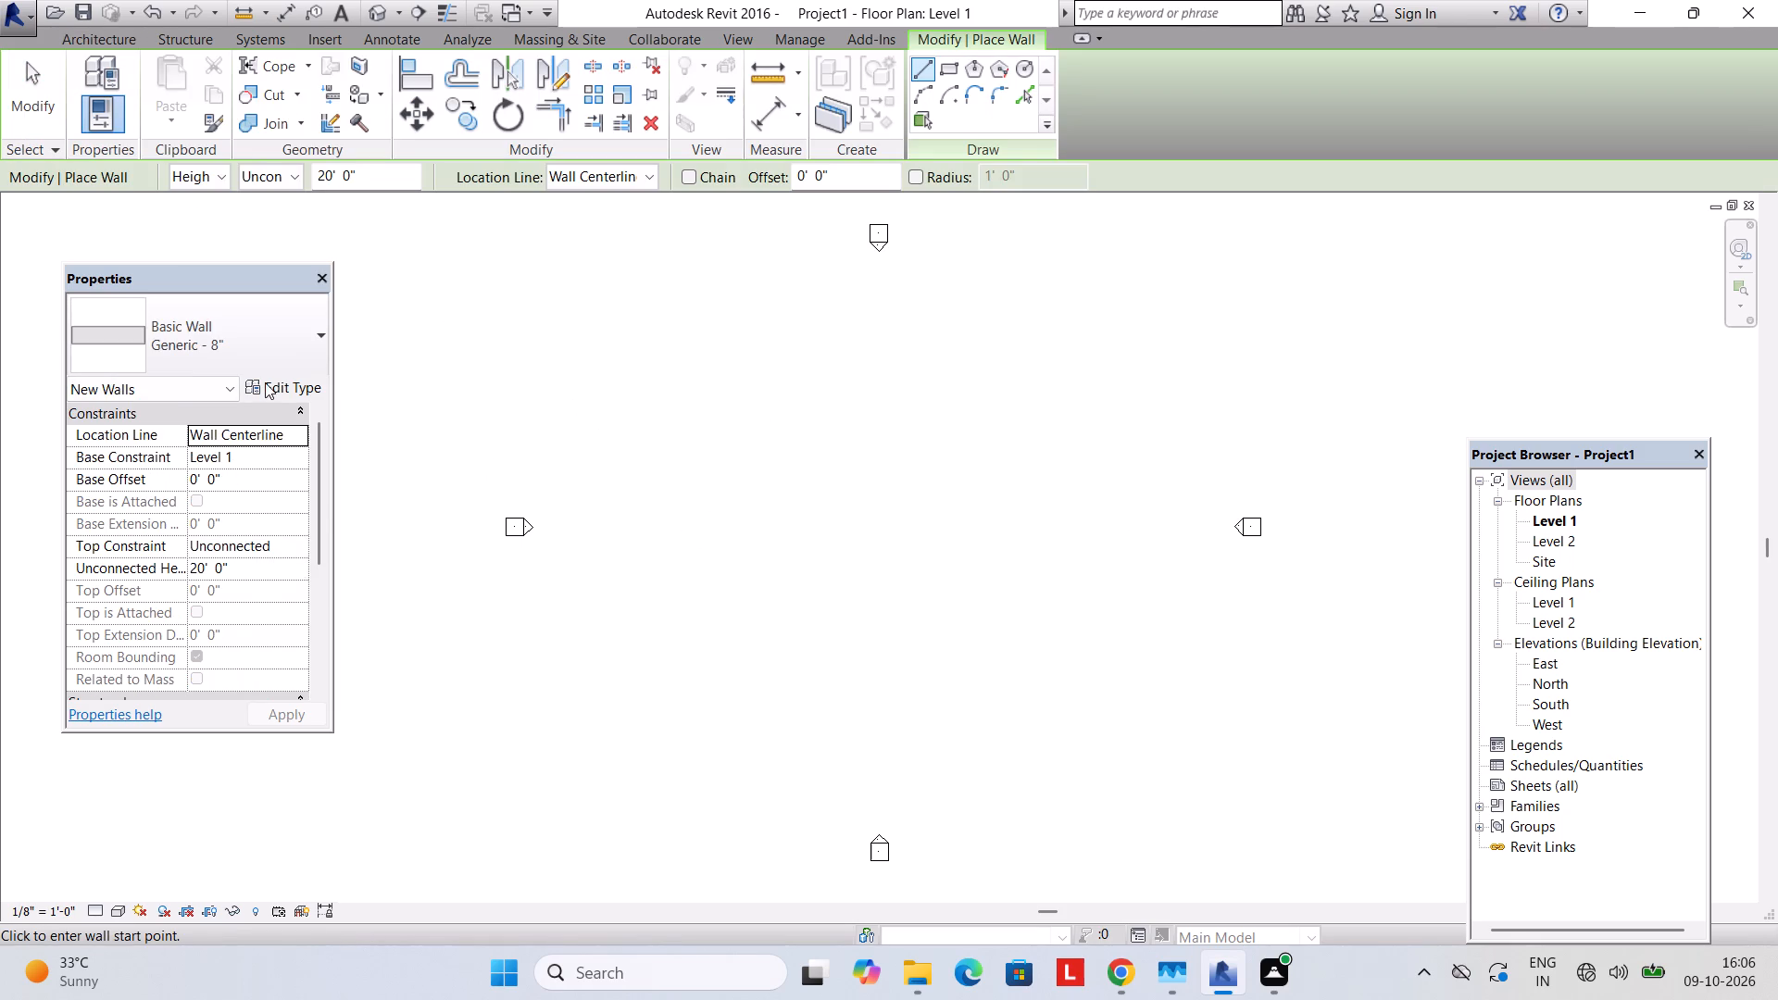
left_click(273, 382)
left_click(1024, 217)
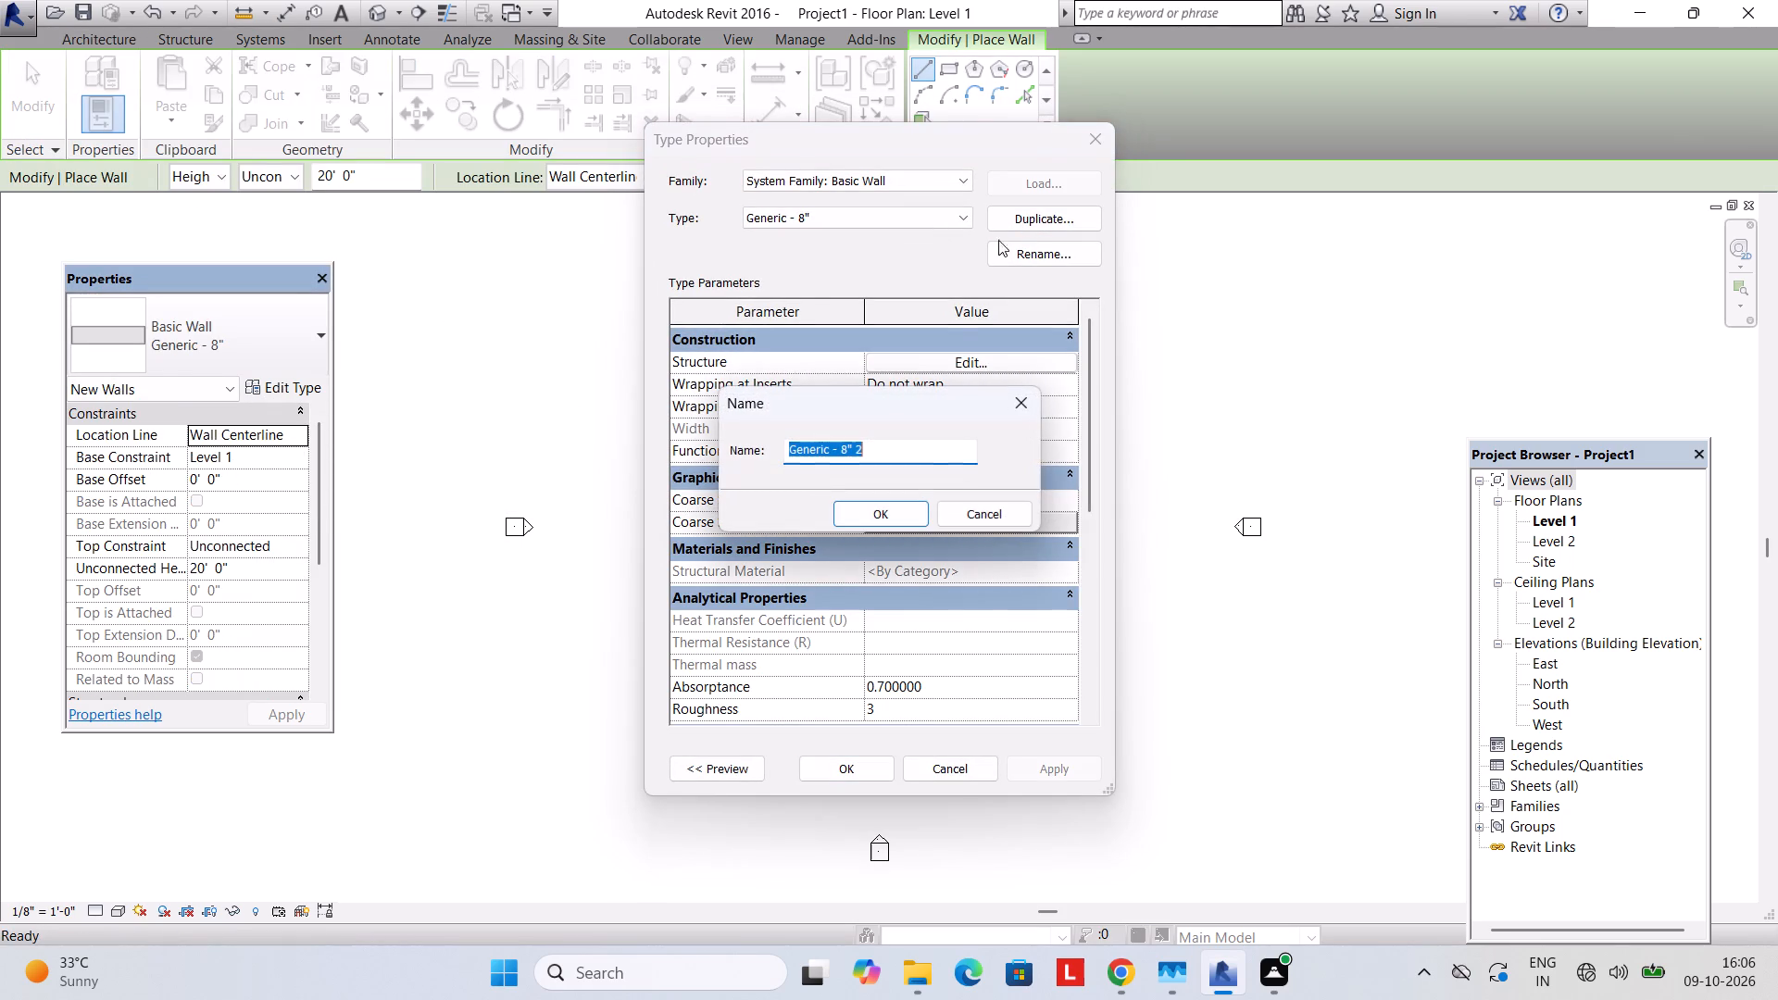
type("9\"")
key("Return")
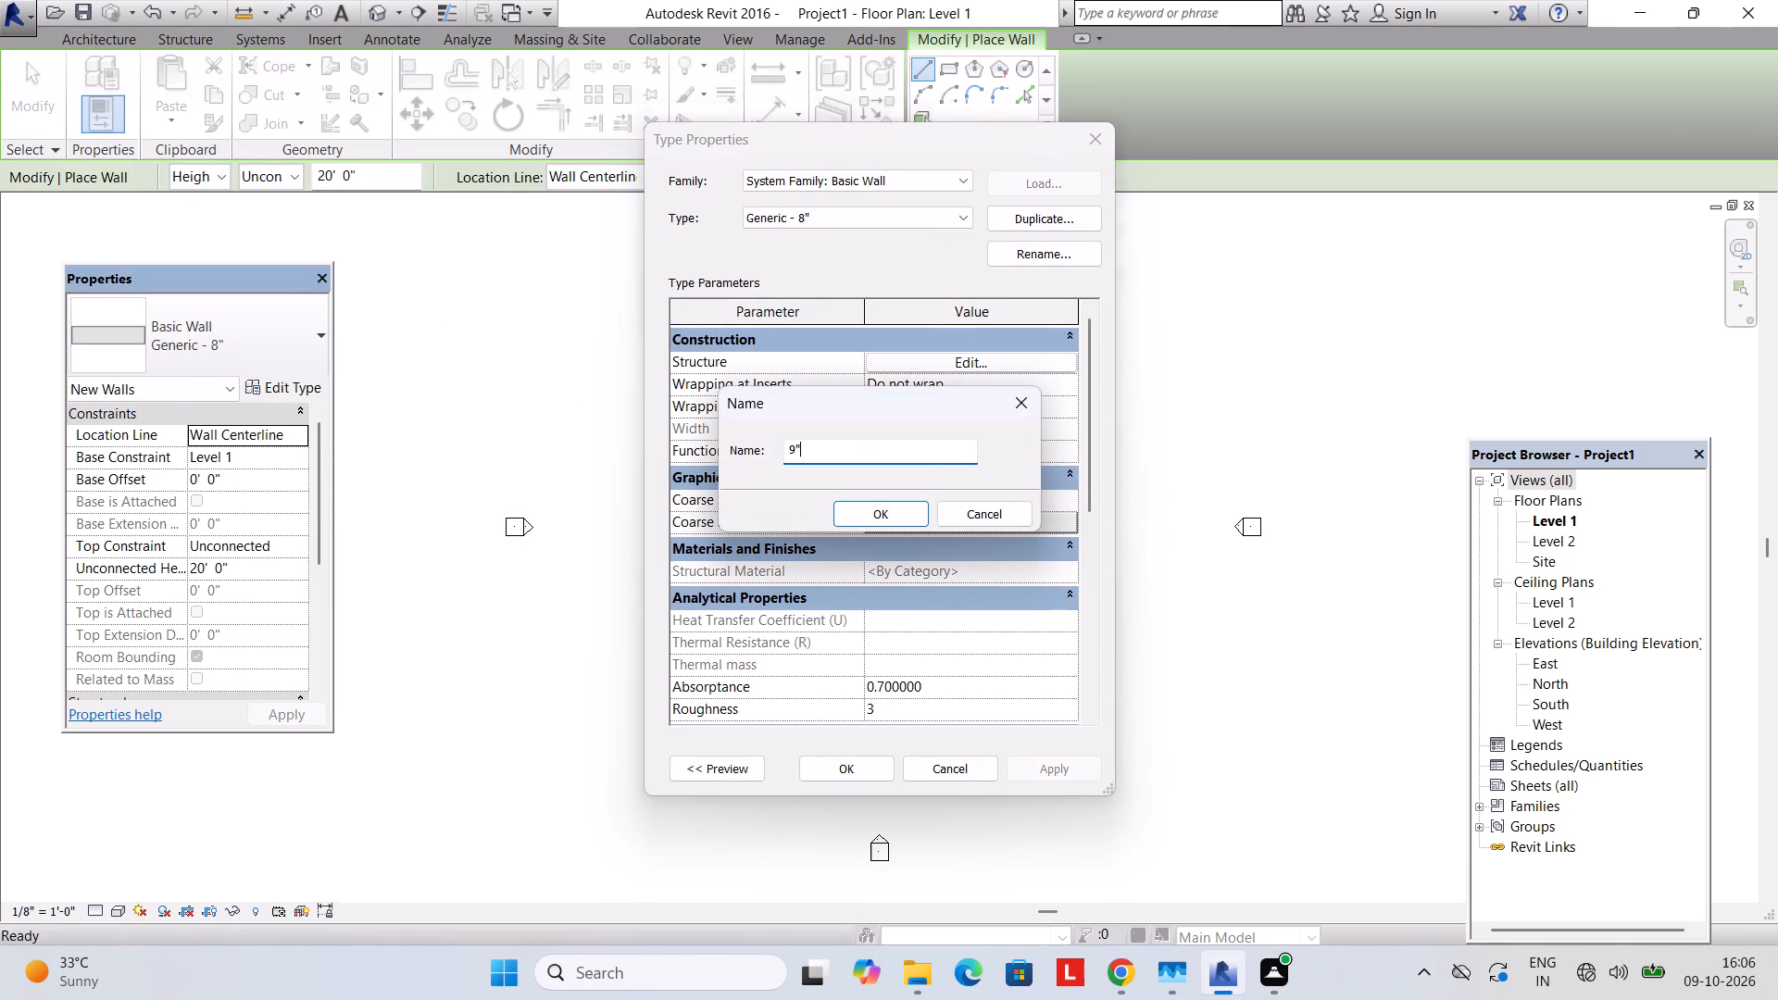
left_click(848, 773)
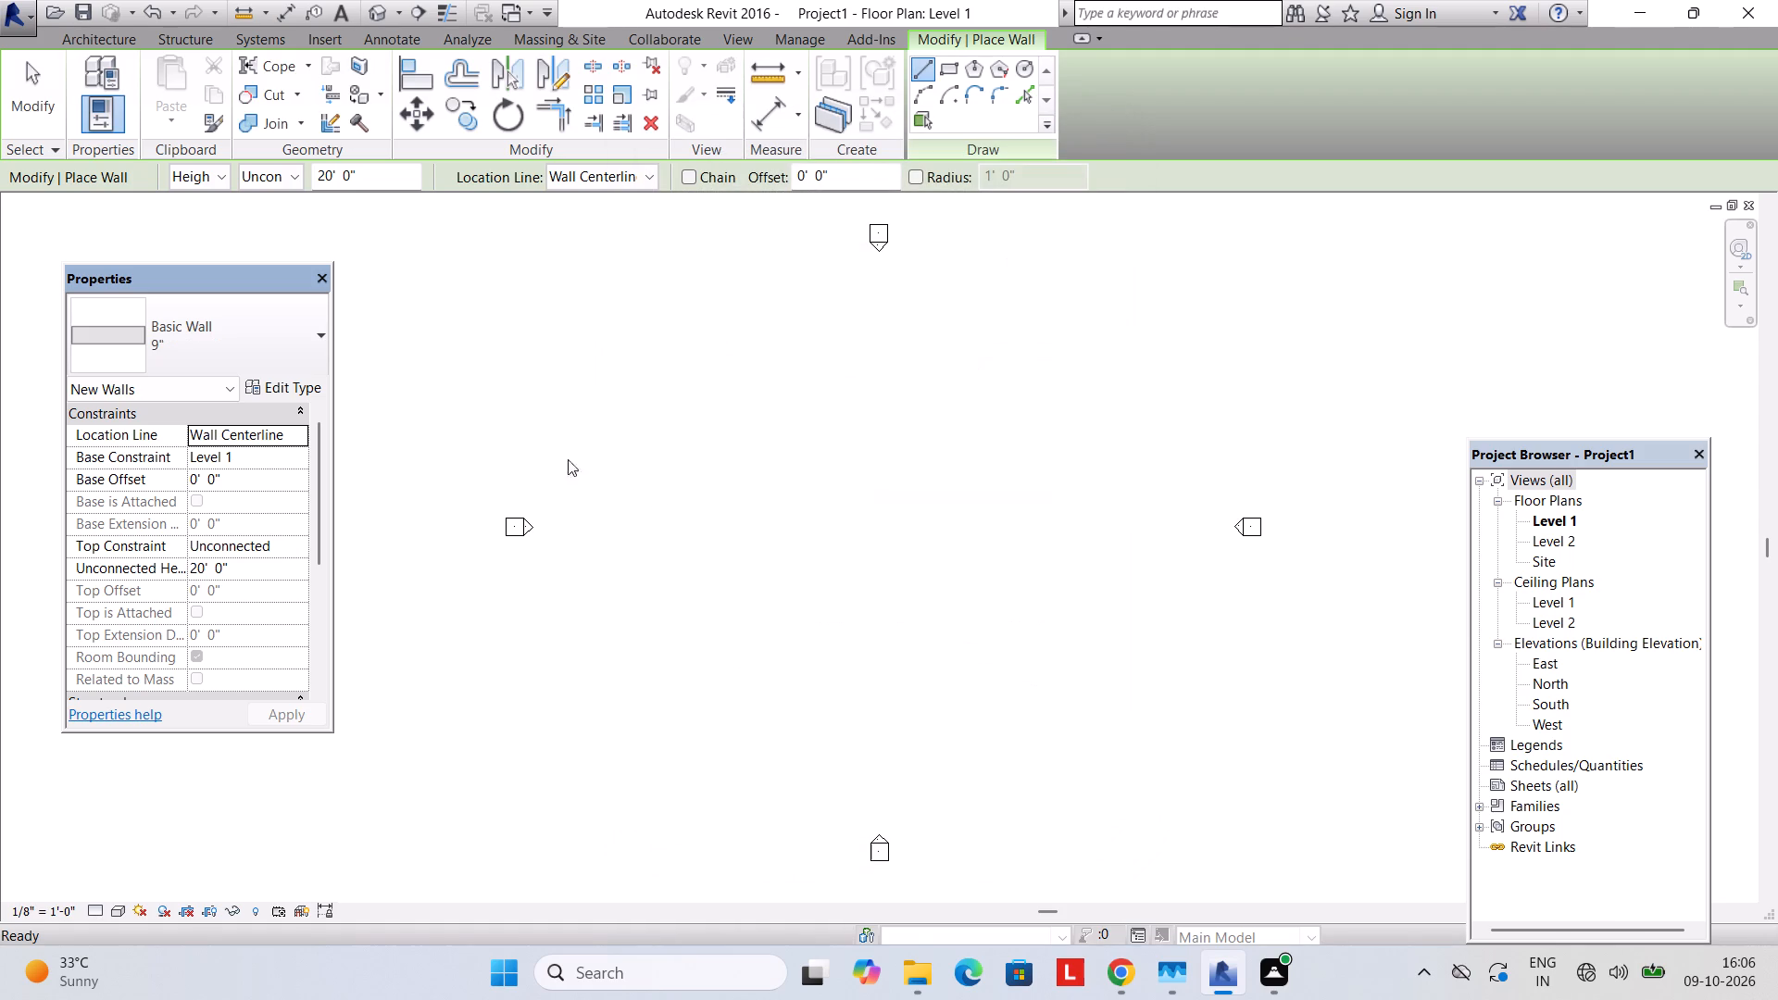
Set the unconnected height of new walls to 10'.
left_click(253, 569)
type("10'")
key("Return")
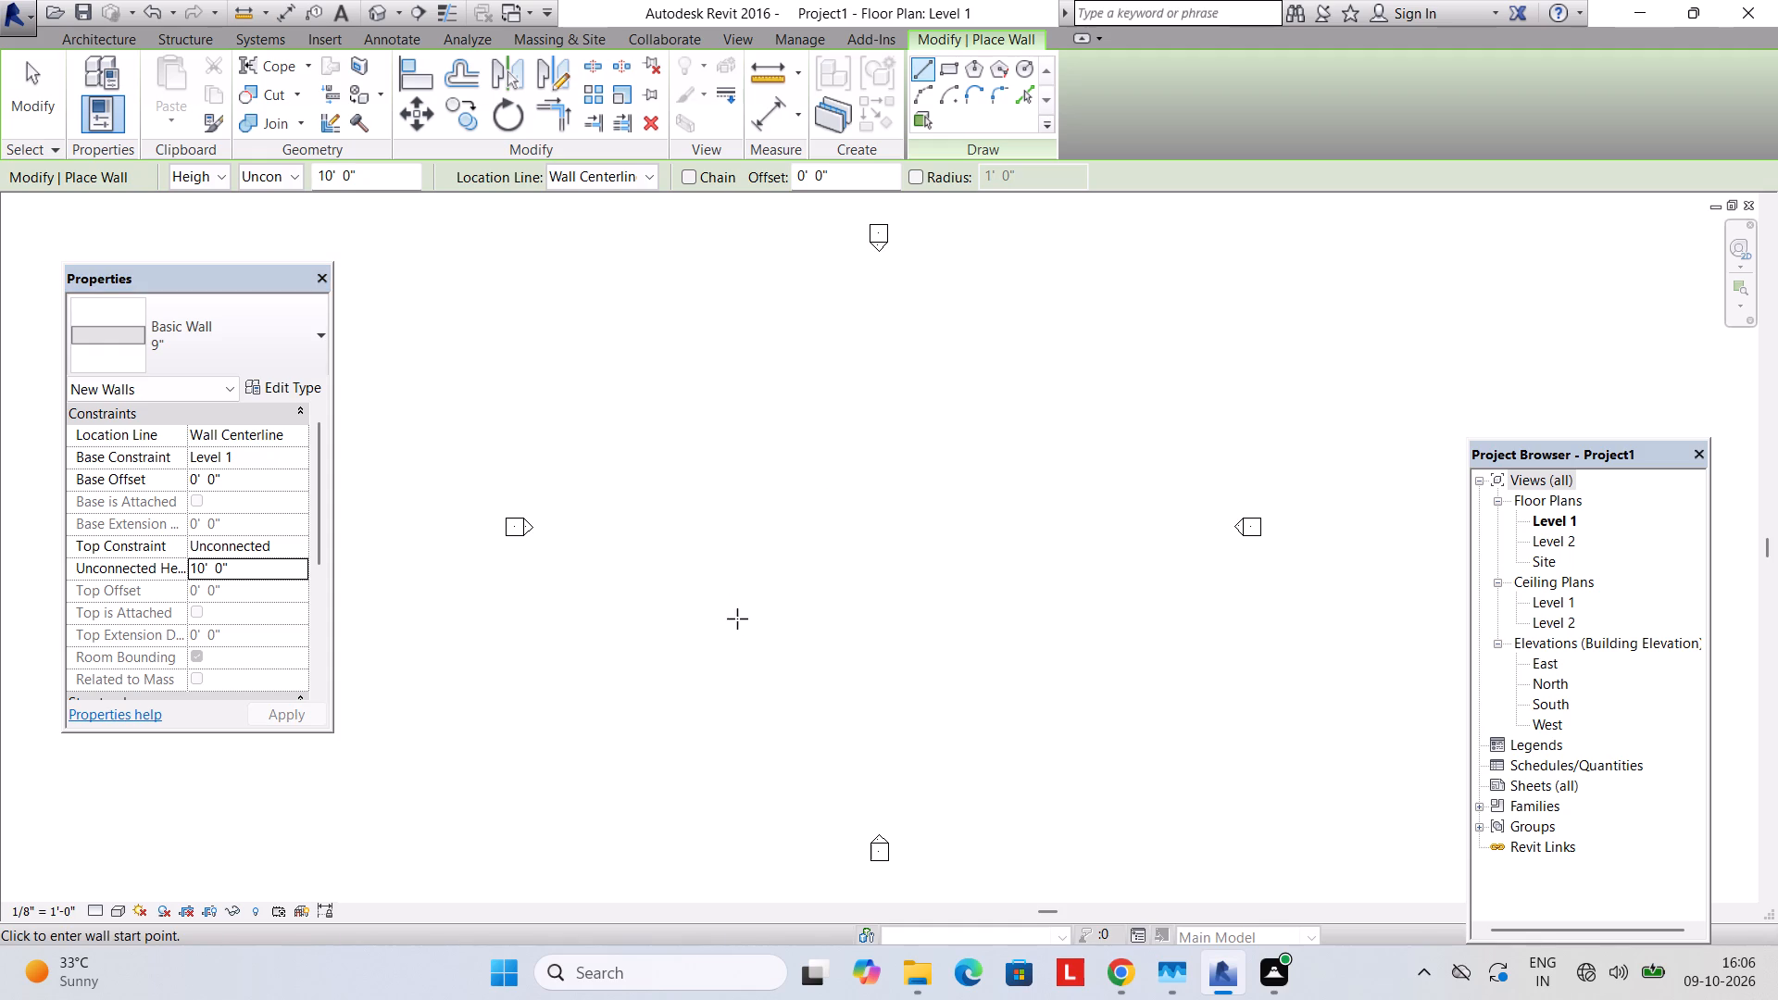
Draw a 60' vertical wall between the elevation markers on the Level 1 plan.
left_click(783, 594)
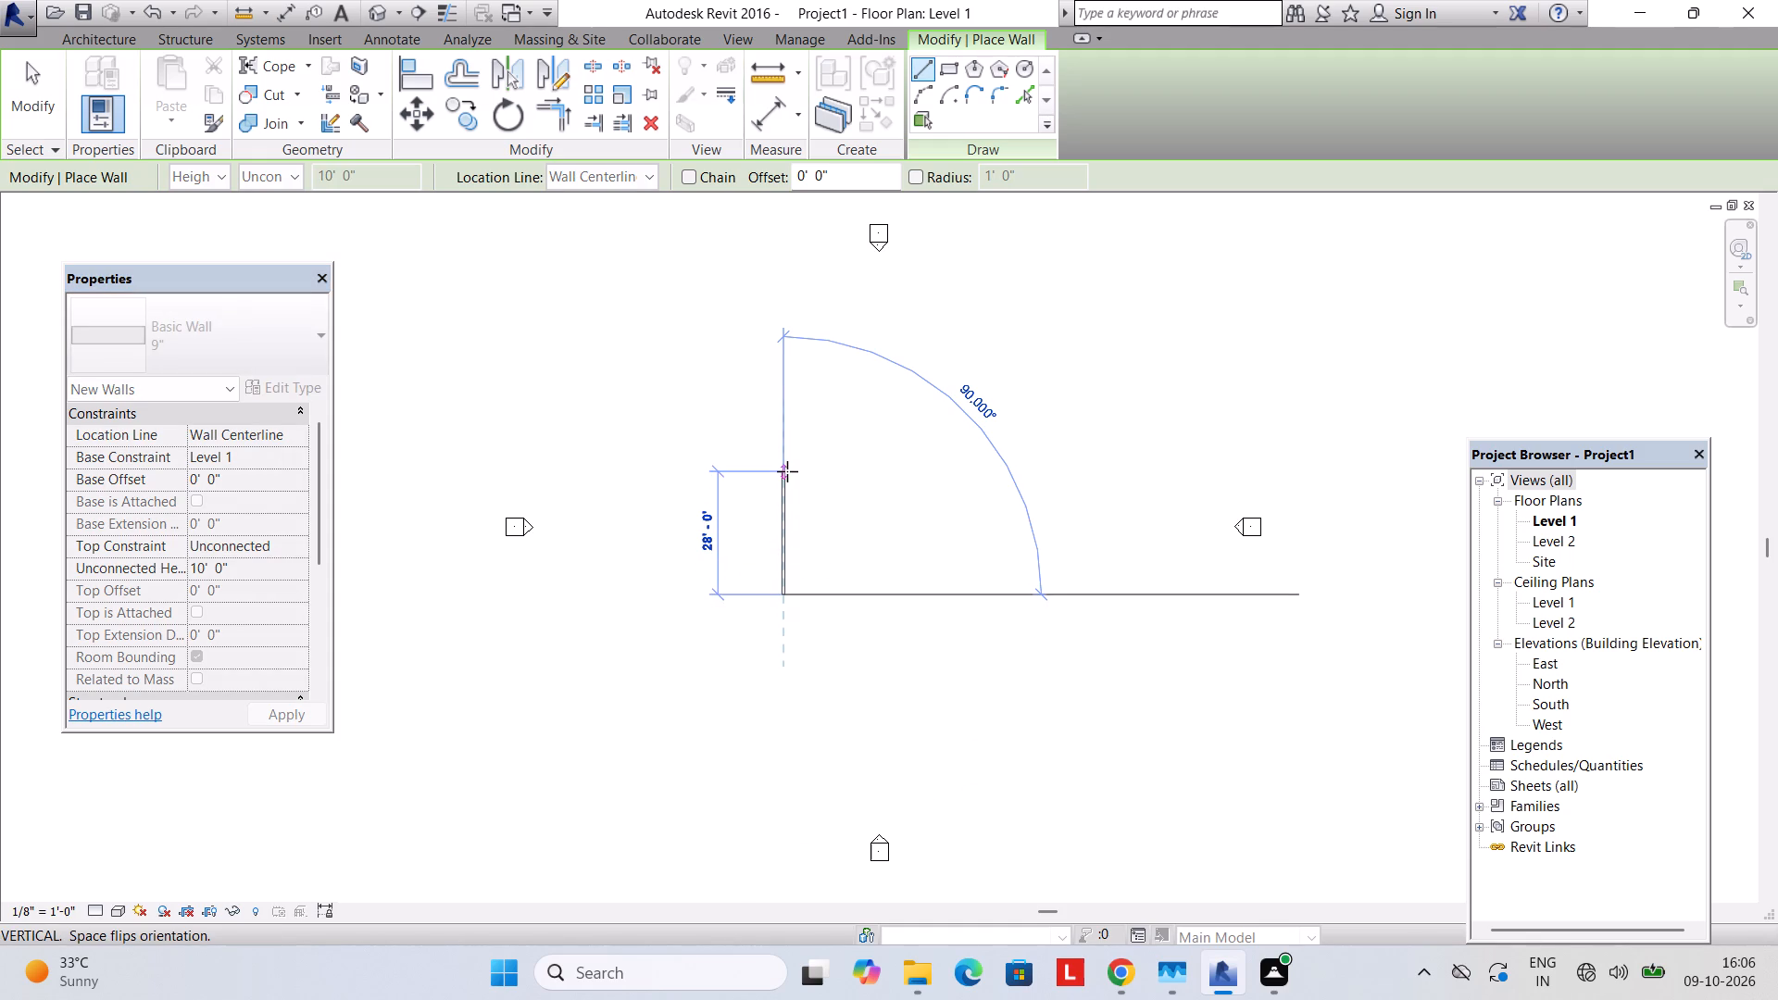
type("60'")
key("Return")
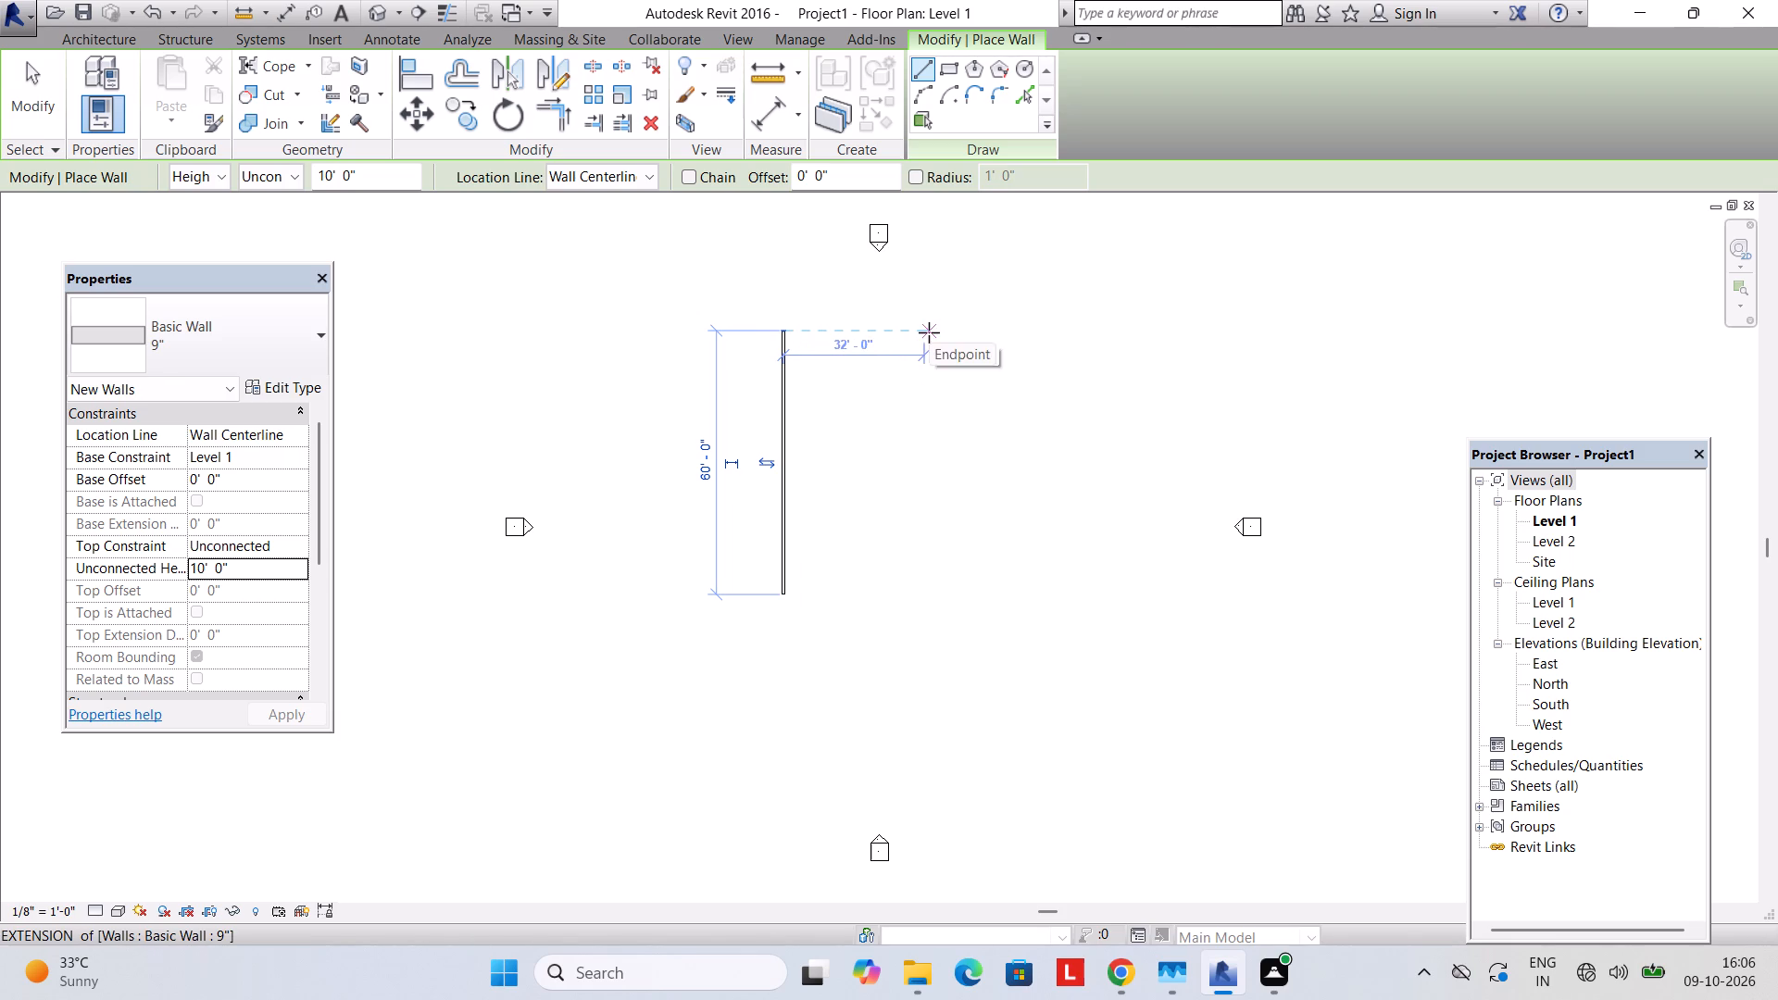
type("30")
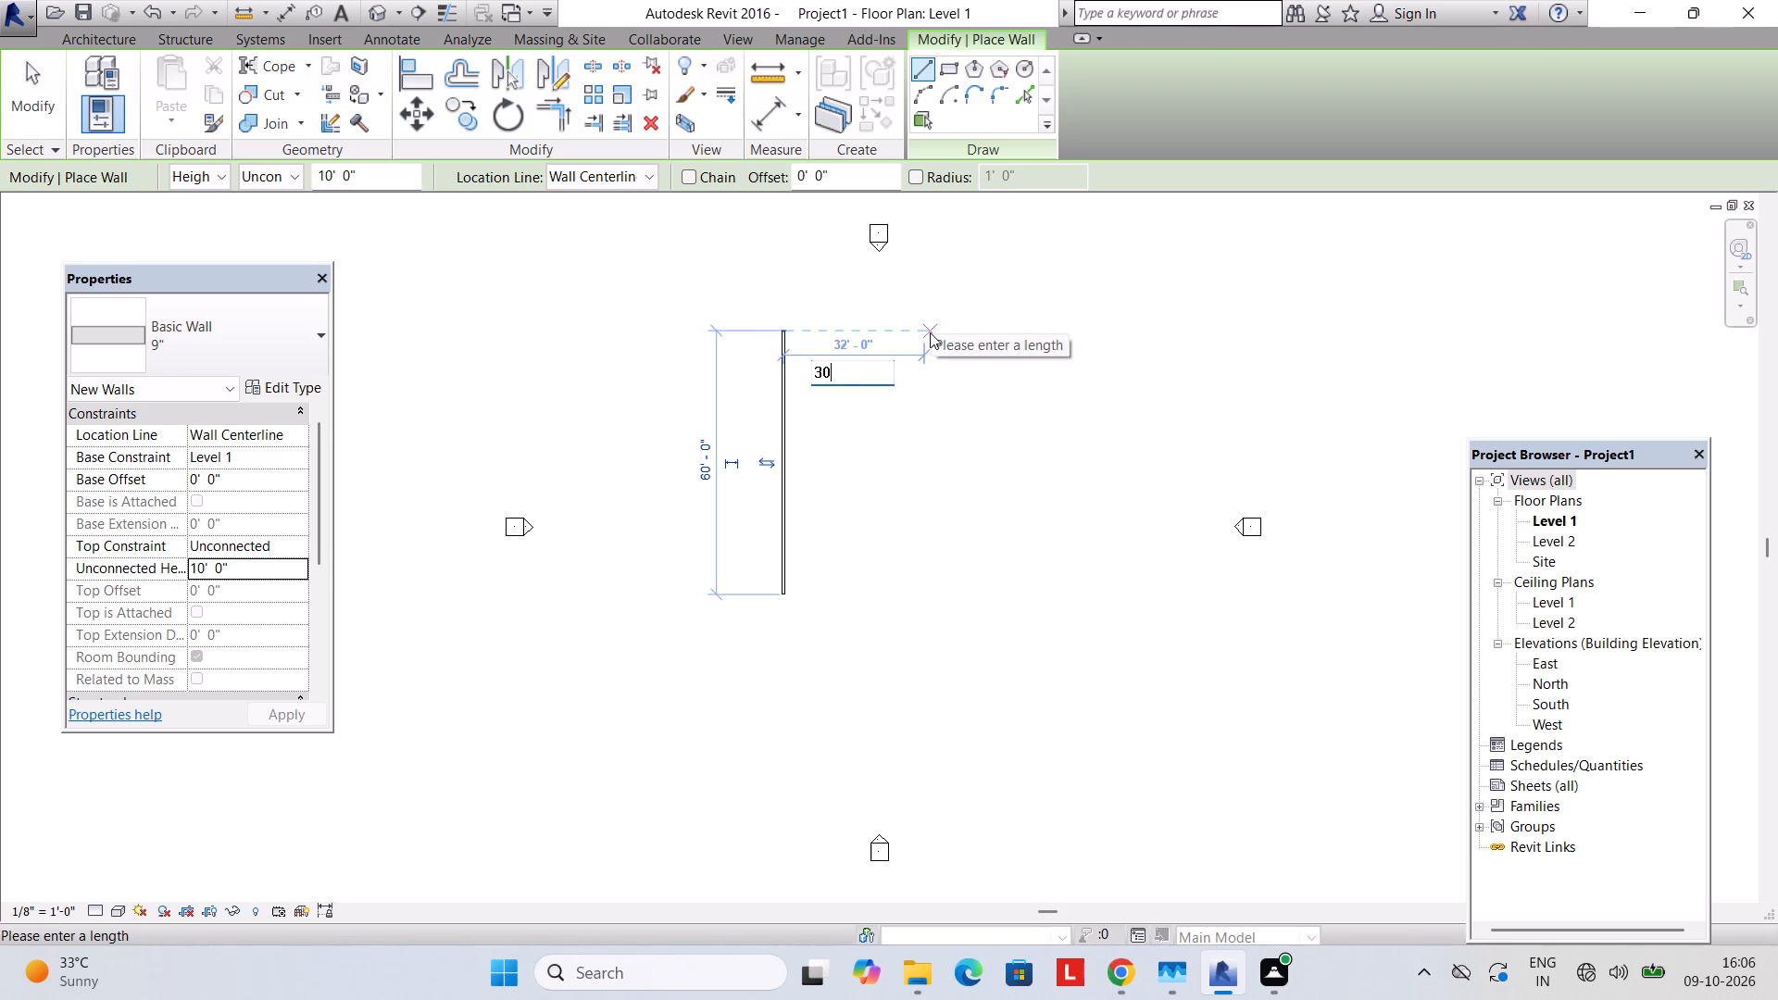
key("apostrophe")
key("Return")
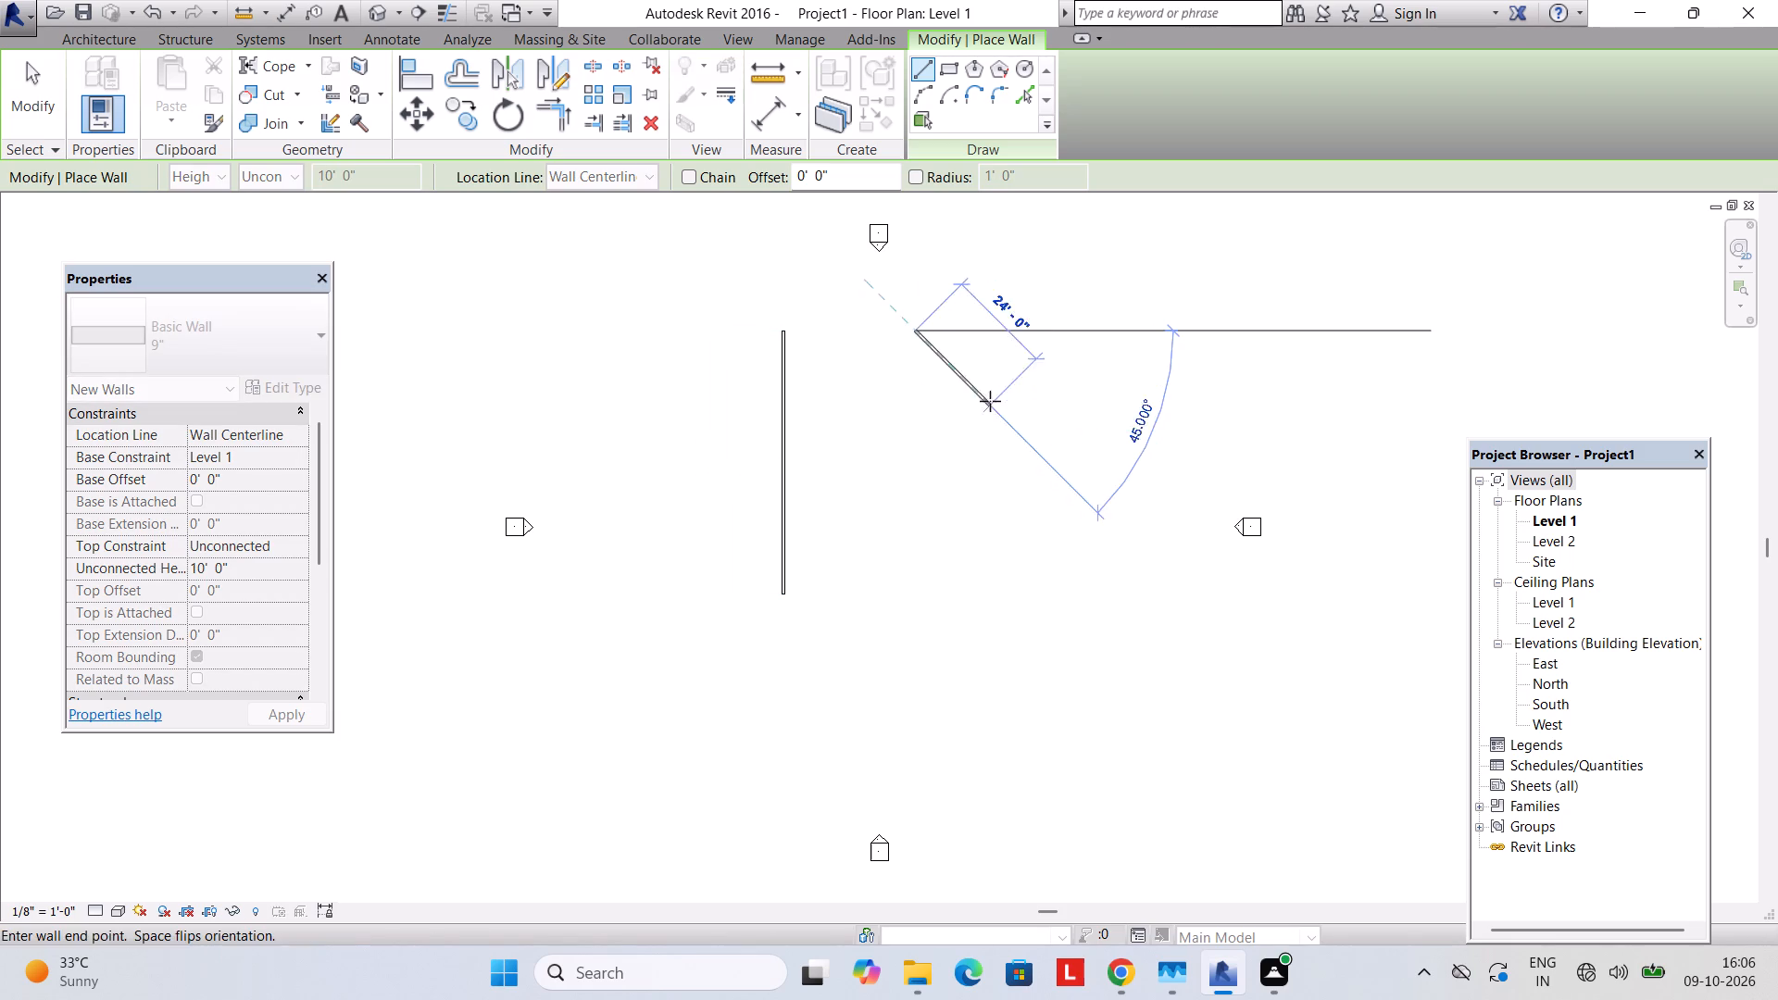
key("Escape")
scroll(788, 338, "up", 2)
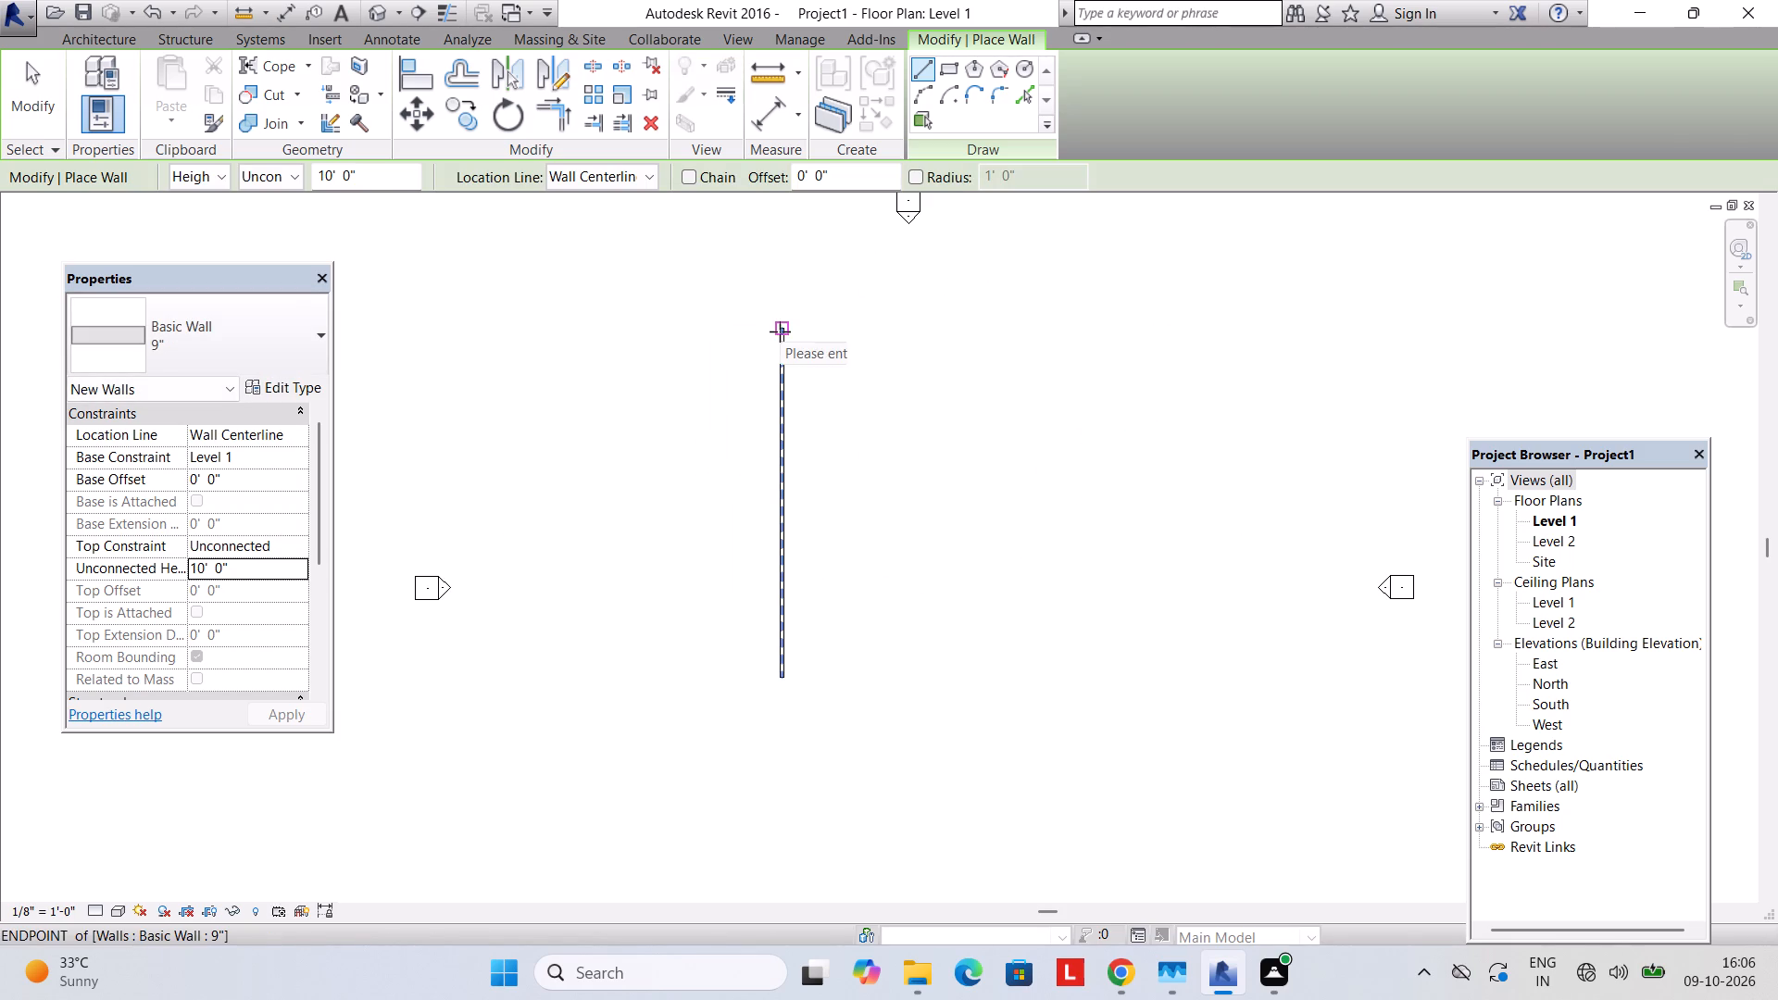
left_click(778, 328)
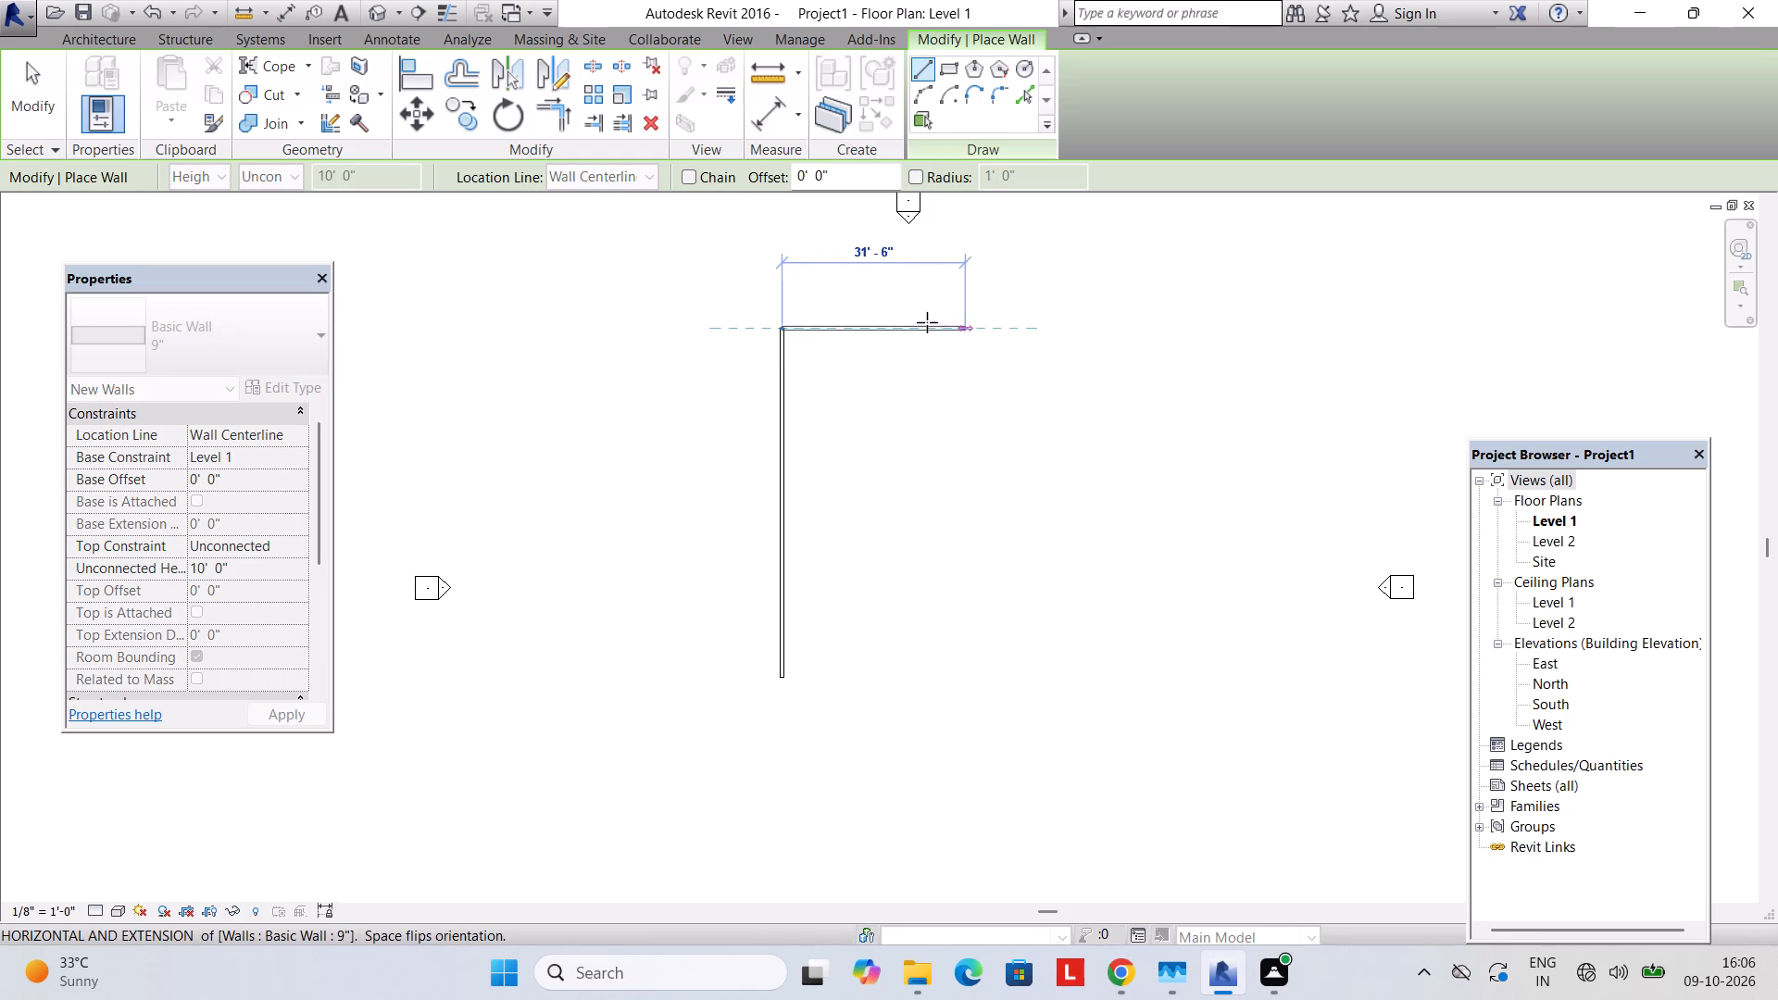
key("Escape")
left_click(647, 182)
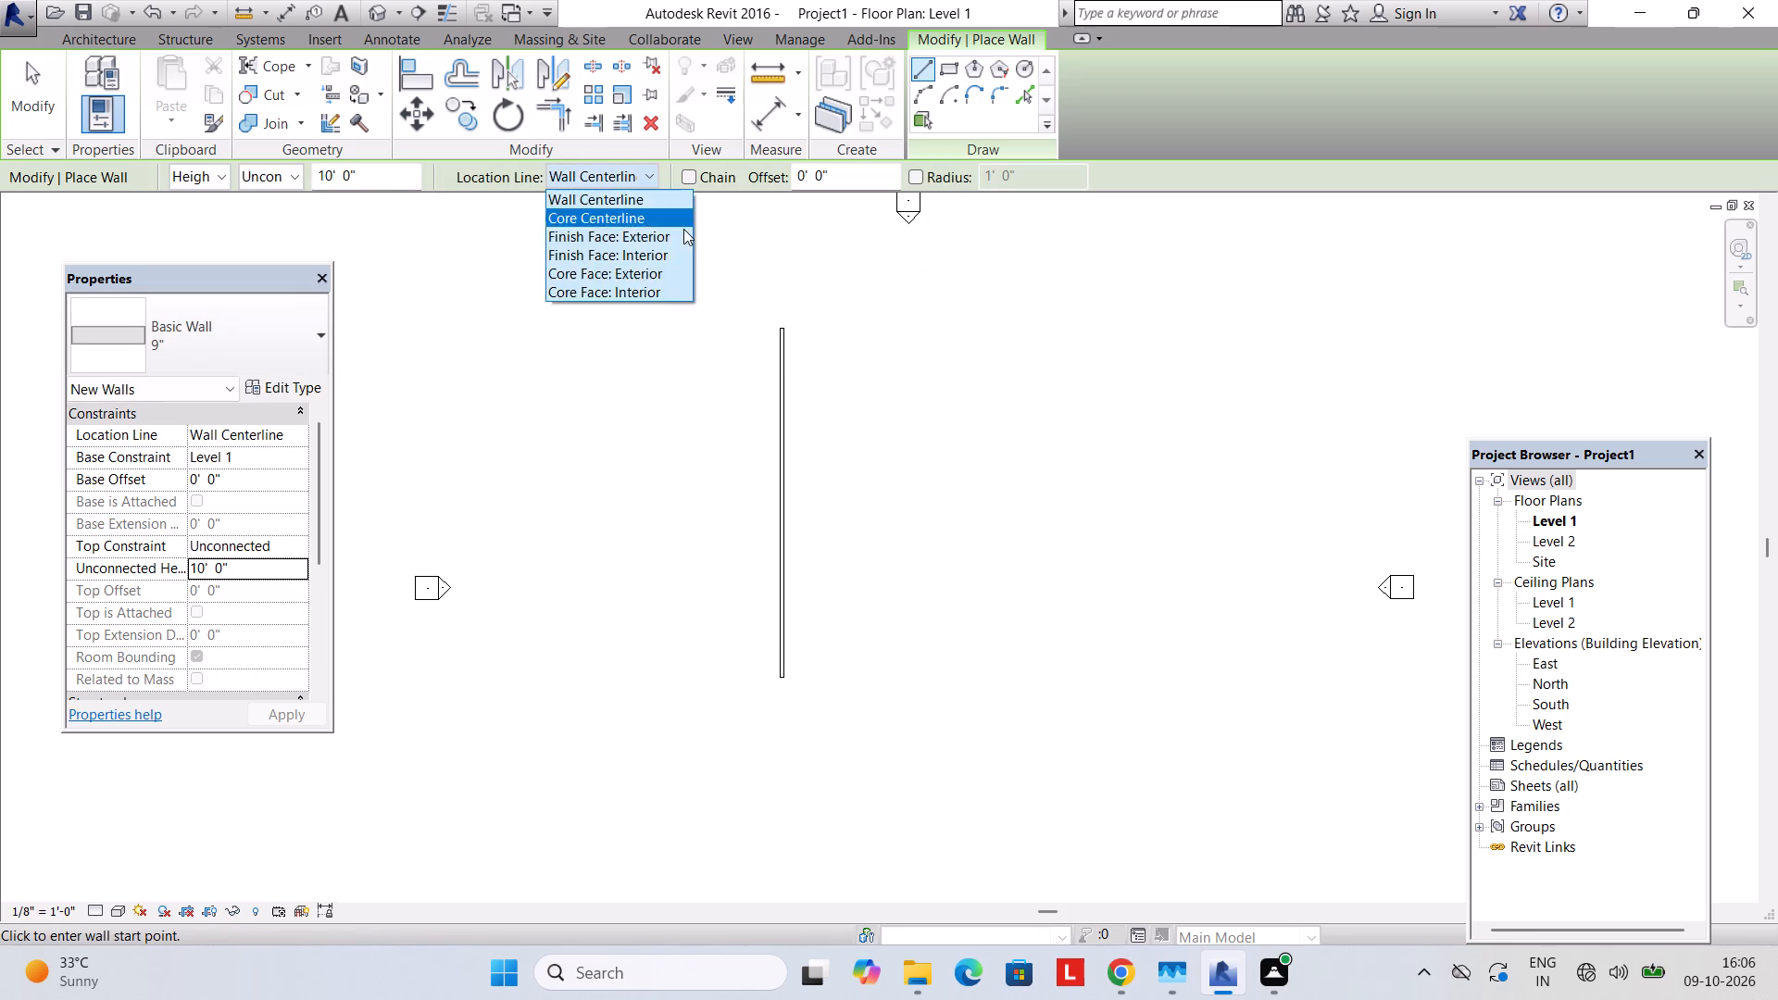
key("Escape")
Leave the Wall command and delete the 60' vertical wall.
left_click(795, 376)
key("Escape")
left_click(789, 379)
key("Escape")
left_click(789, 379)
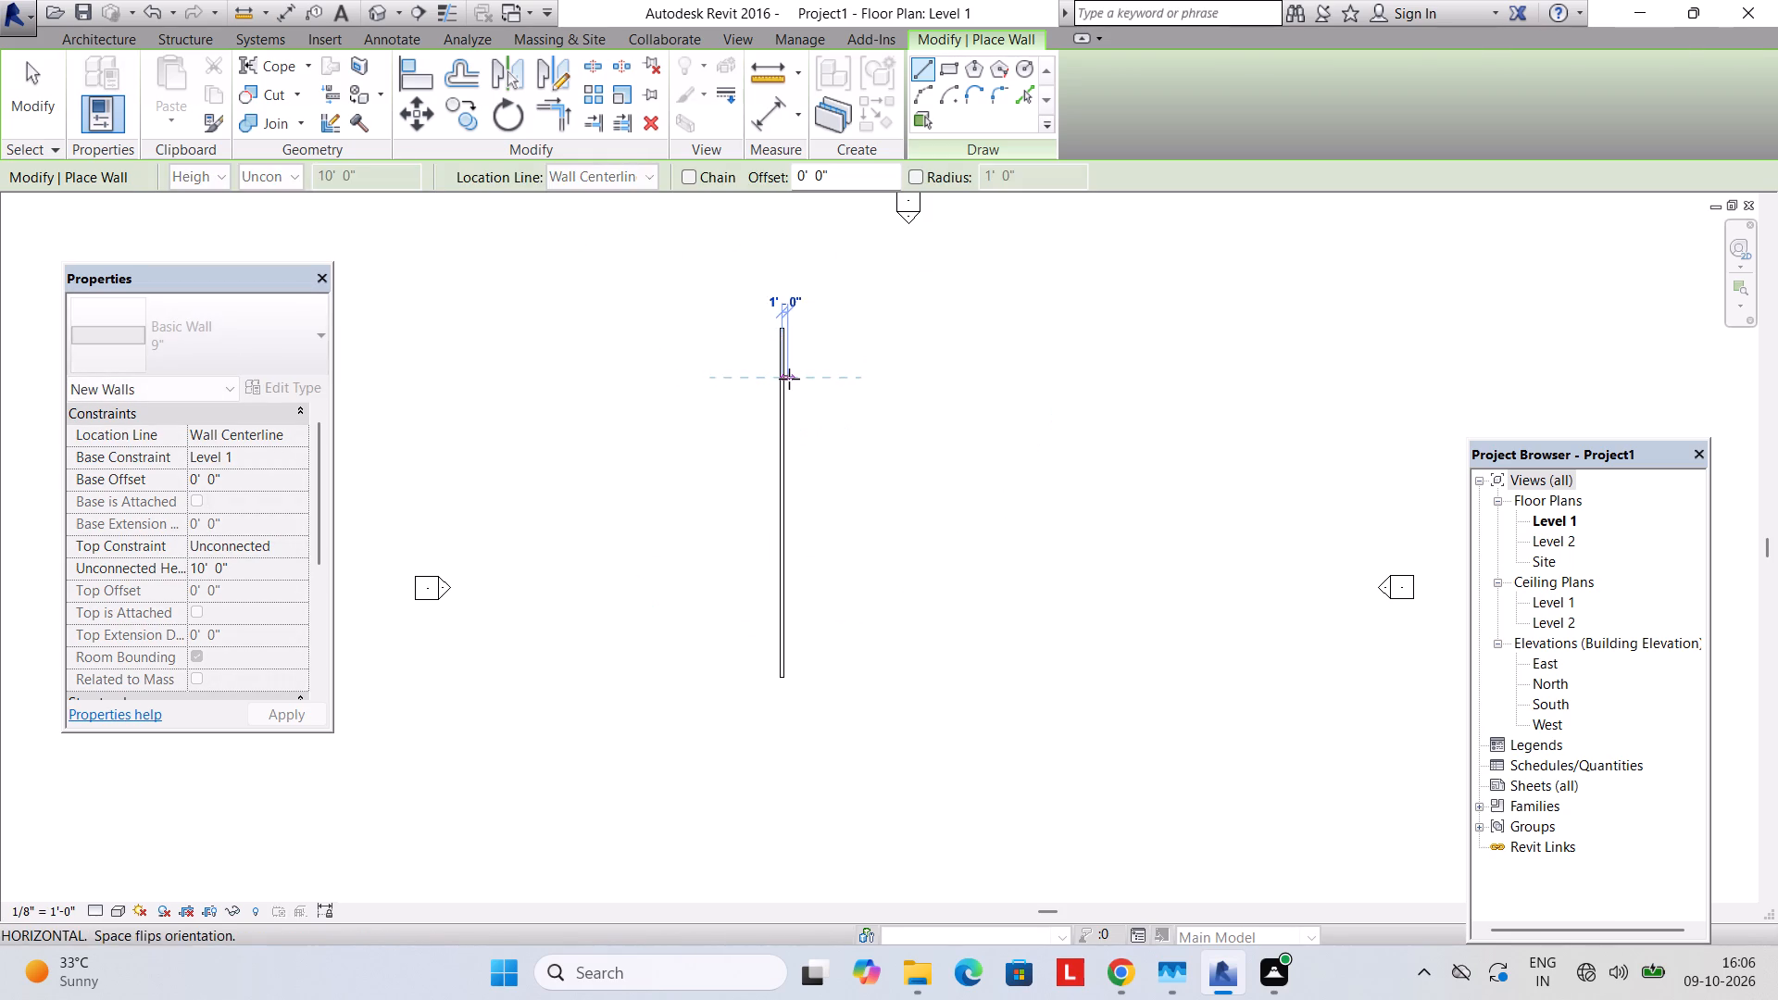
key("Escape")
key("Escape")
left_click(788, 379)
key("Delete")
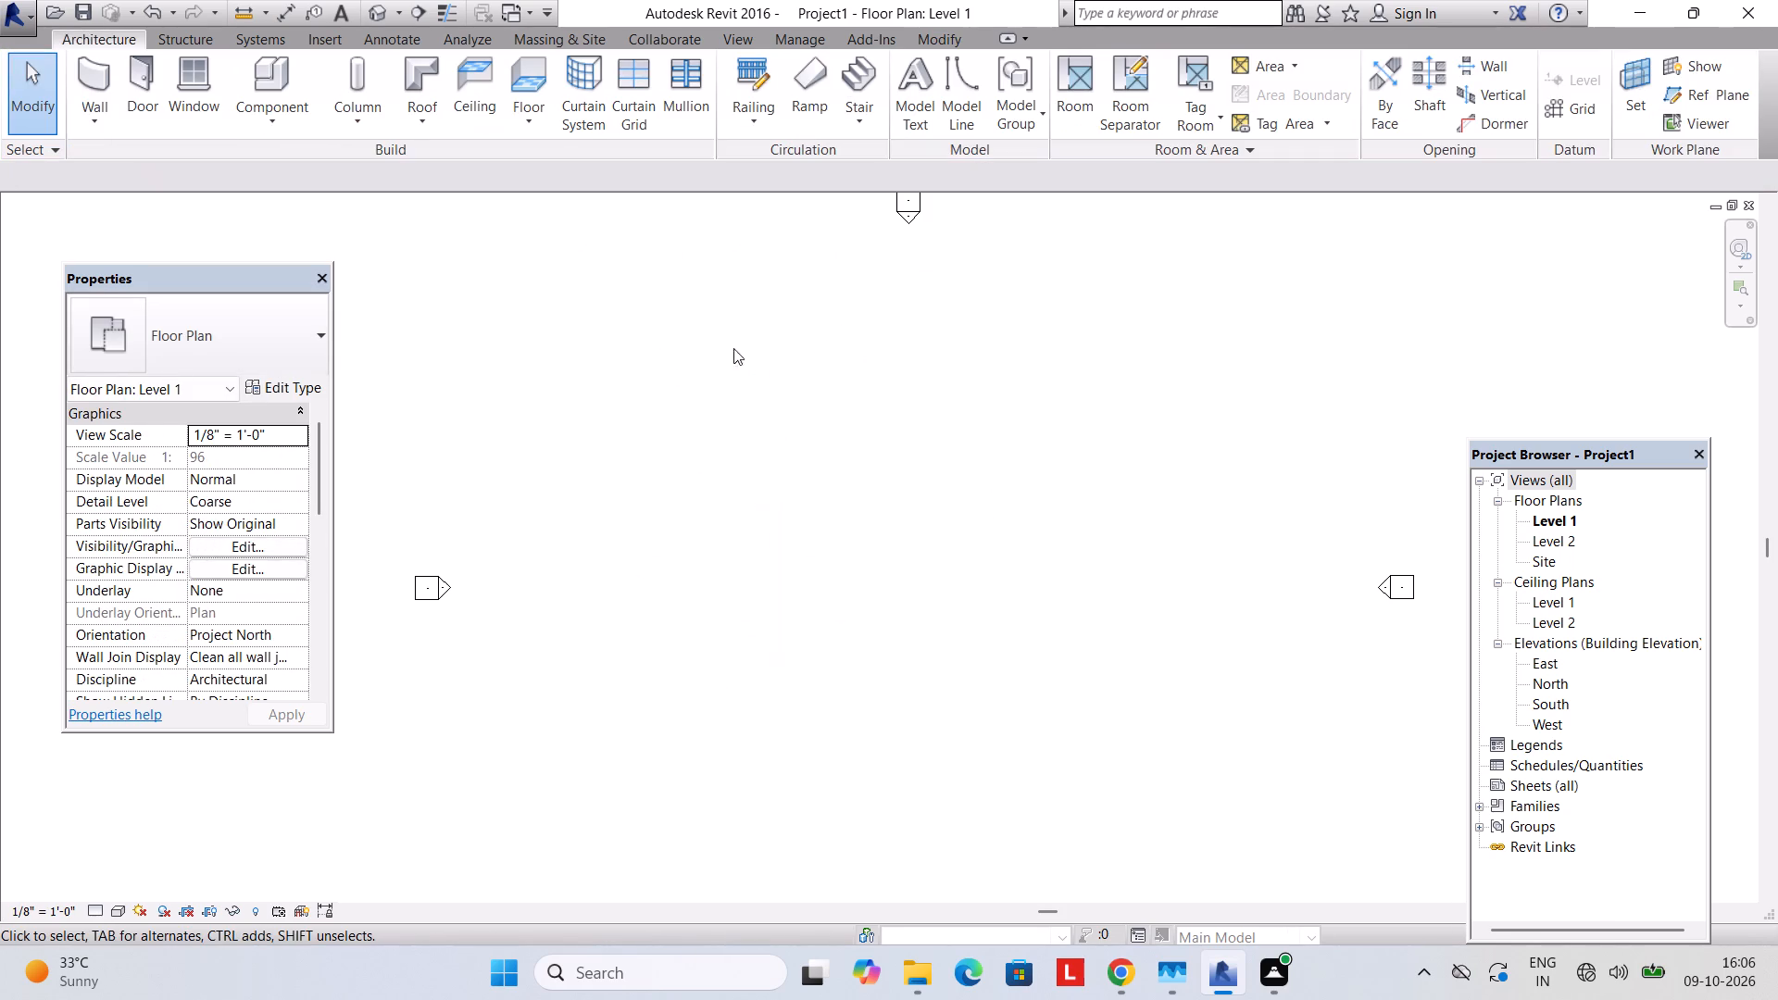
Restart the Wall command and set the location line to Finish Face: Exterior.
left_click(81, 76)
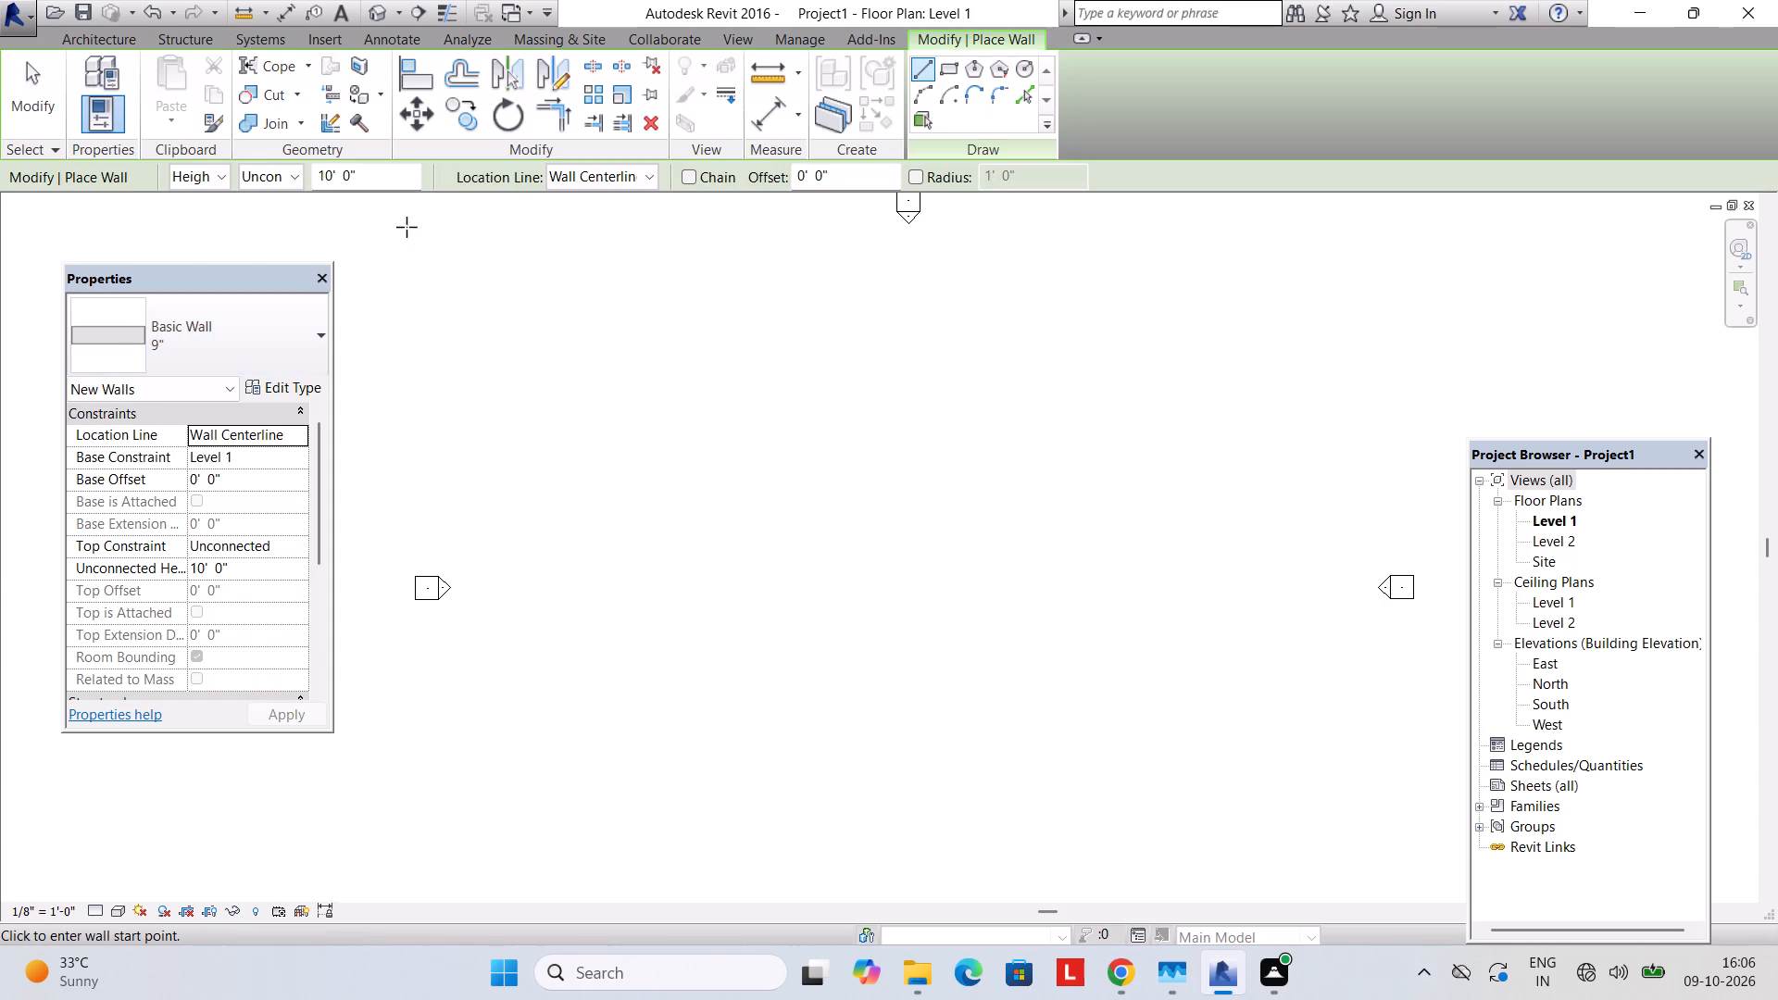
left_click(632, 156)
left_click(633, 178)
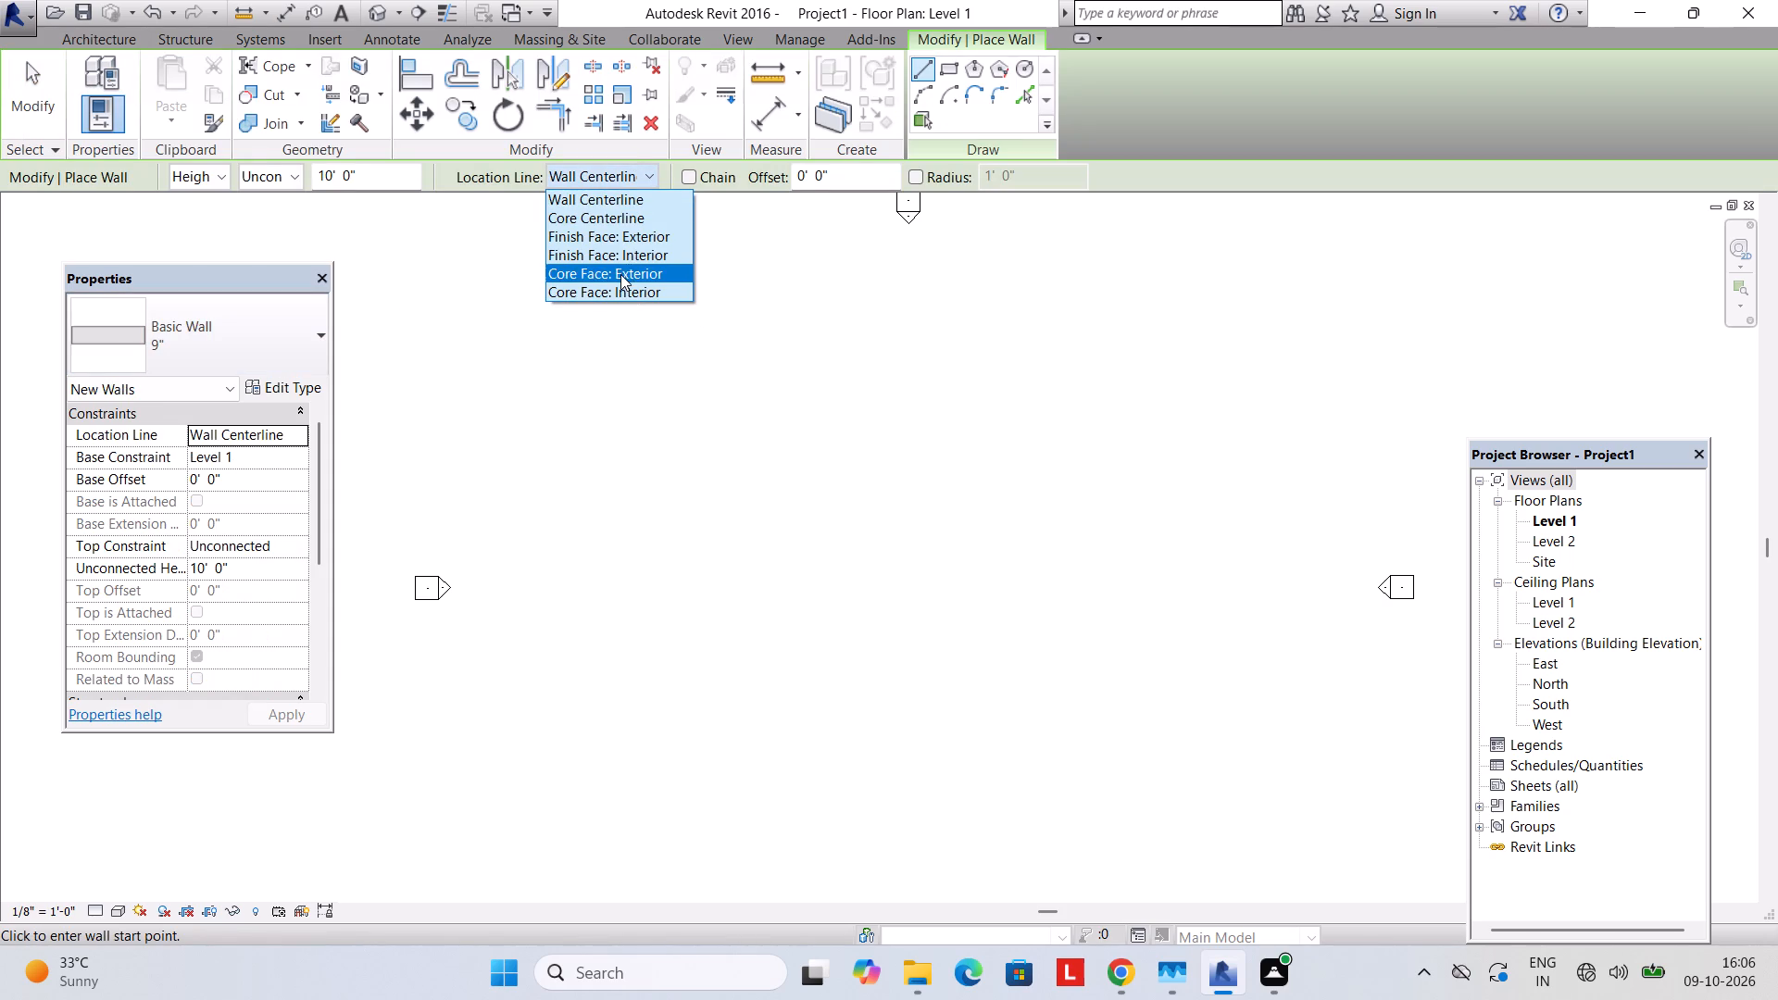
left_click(620, 242)
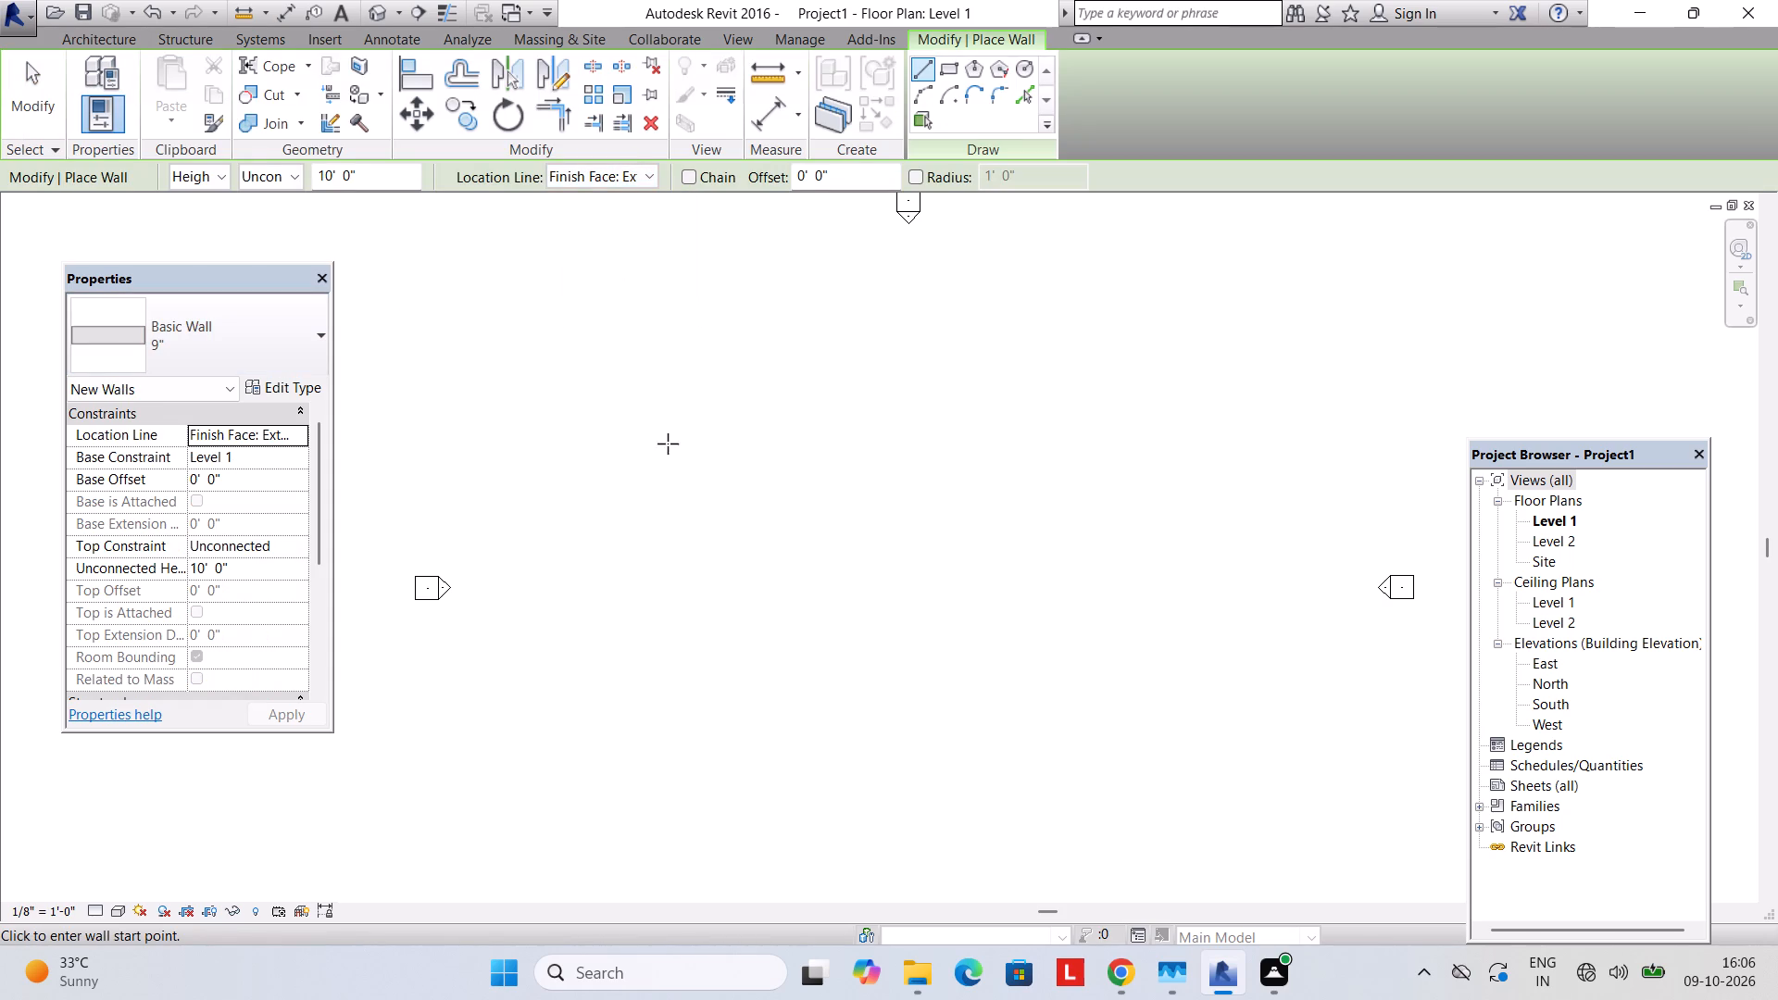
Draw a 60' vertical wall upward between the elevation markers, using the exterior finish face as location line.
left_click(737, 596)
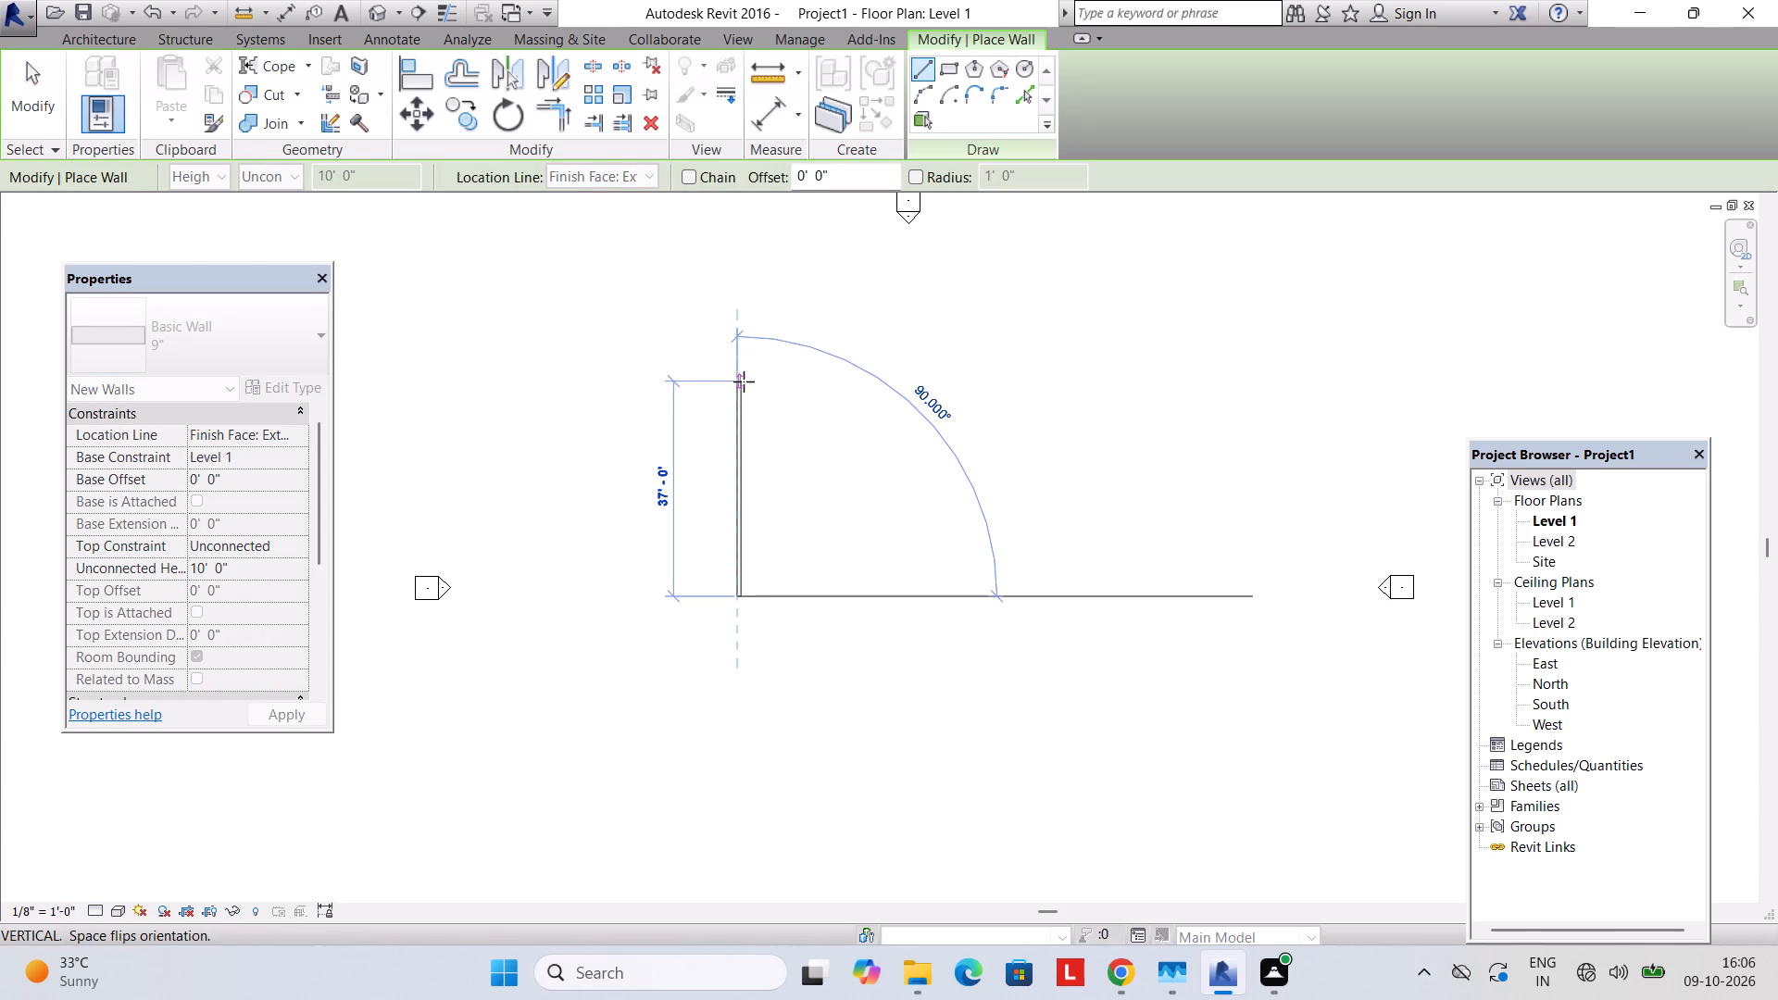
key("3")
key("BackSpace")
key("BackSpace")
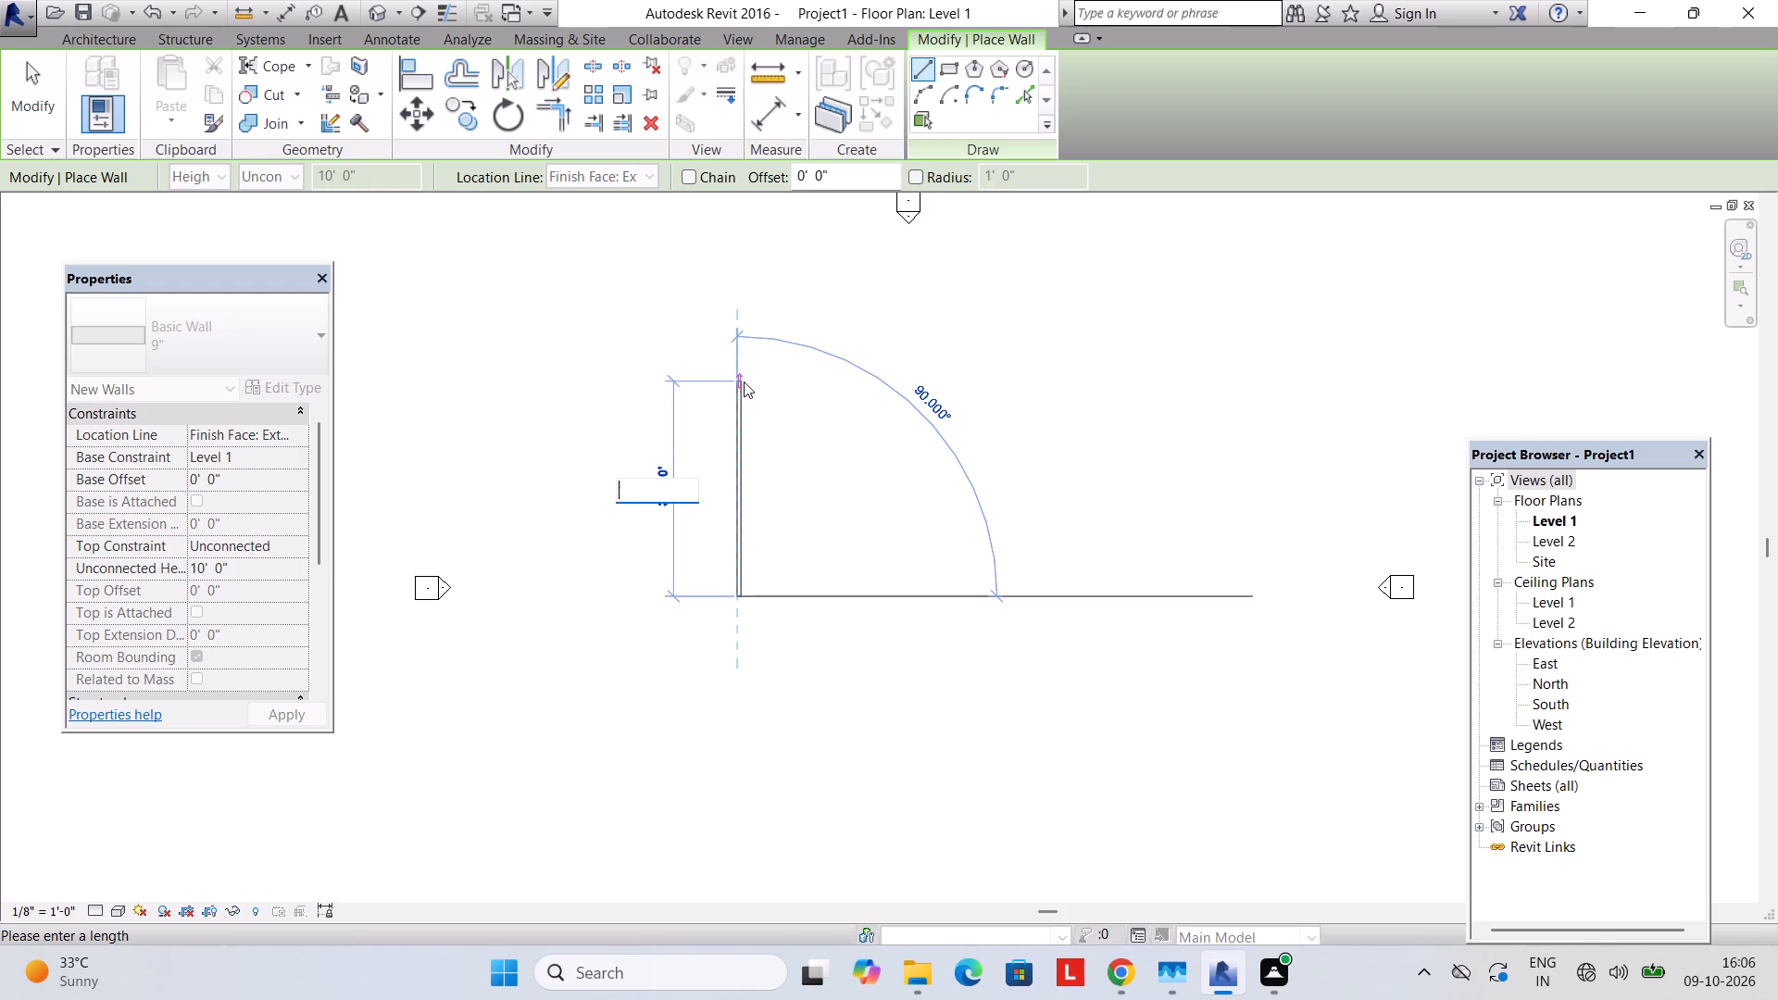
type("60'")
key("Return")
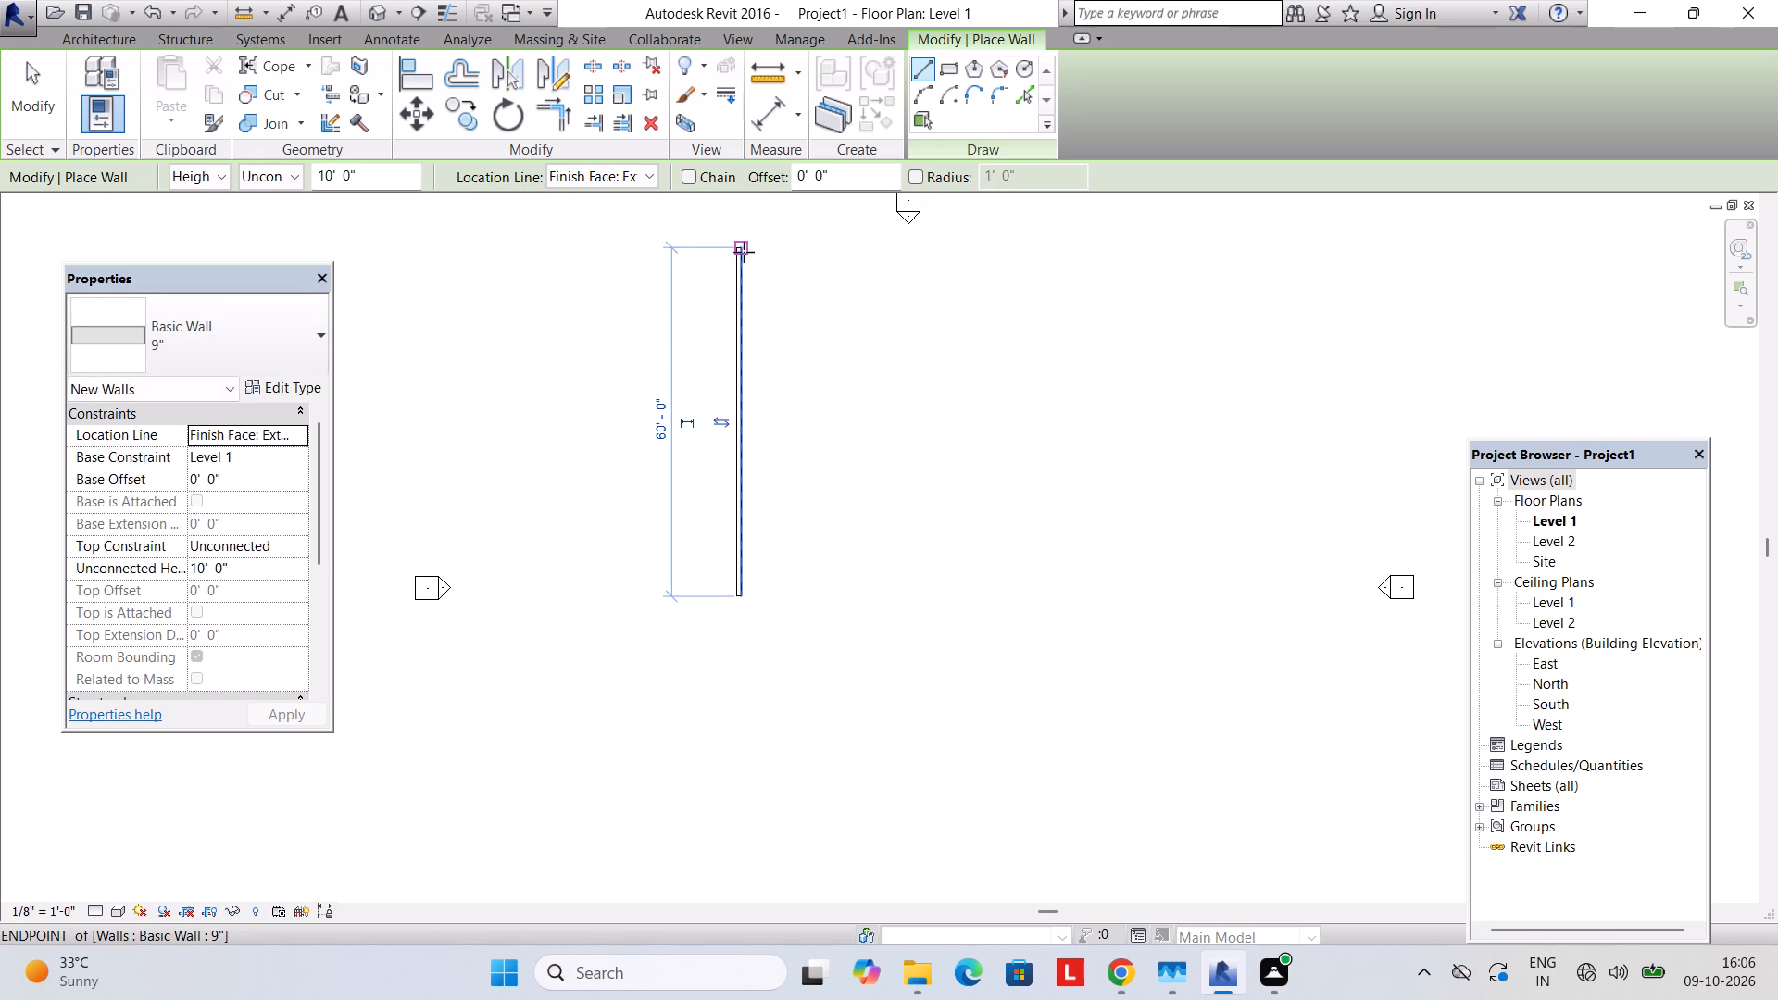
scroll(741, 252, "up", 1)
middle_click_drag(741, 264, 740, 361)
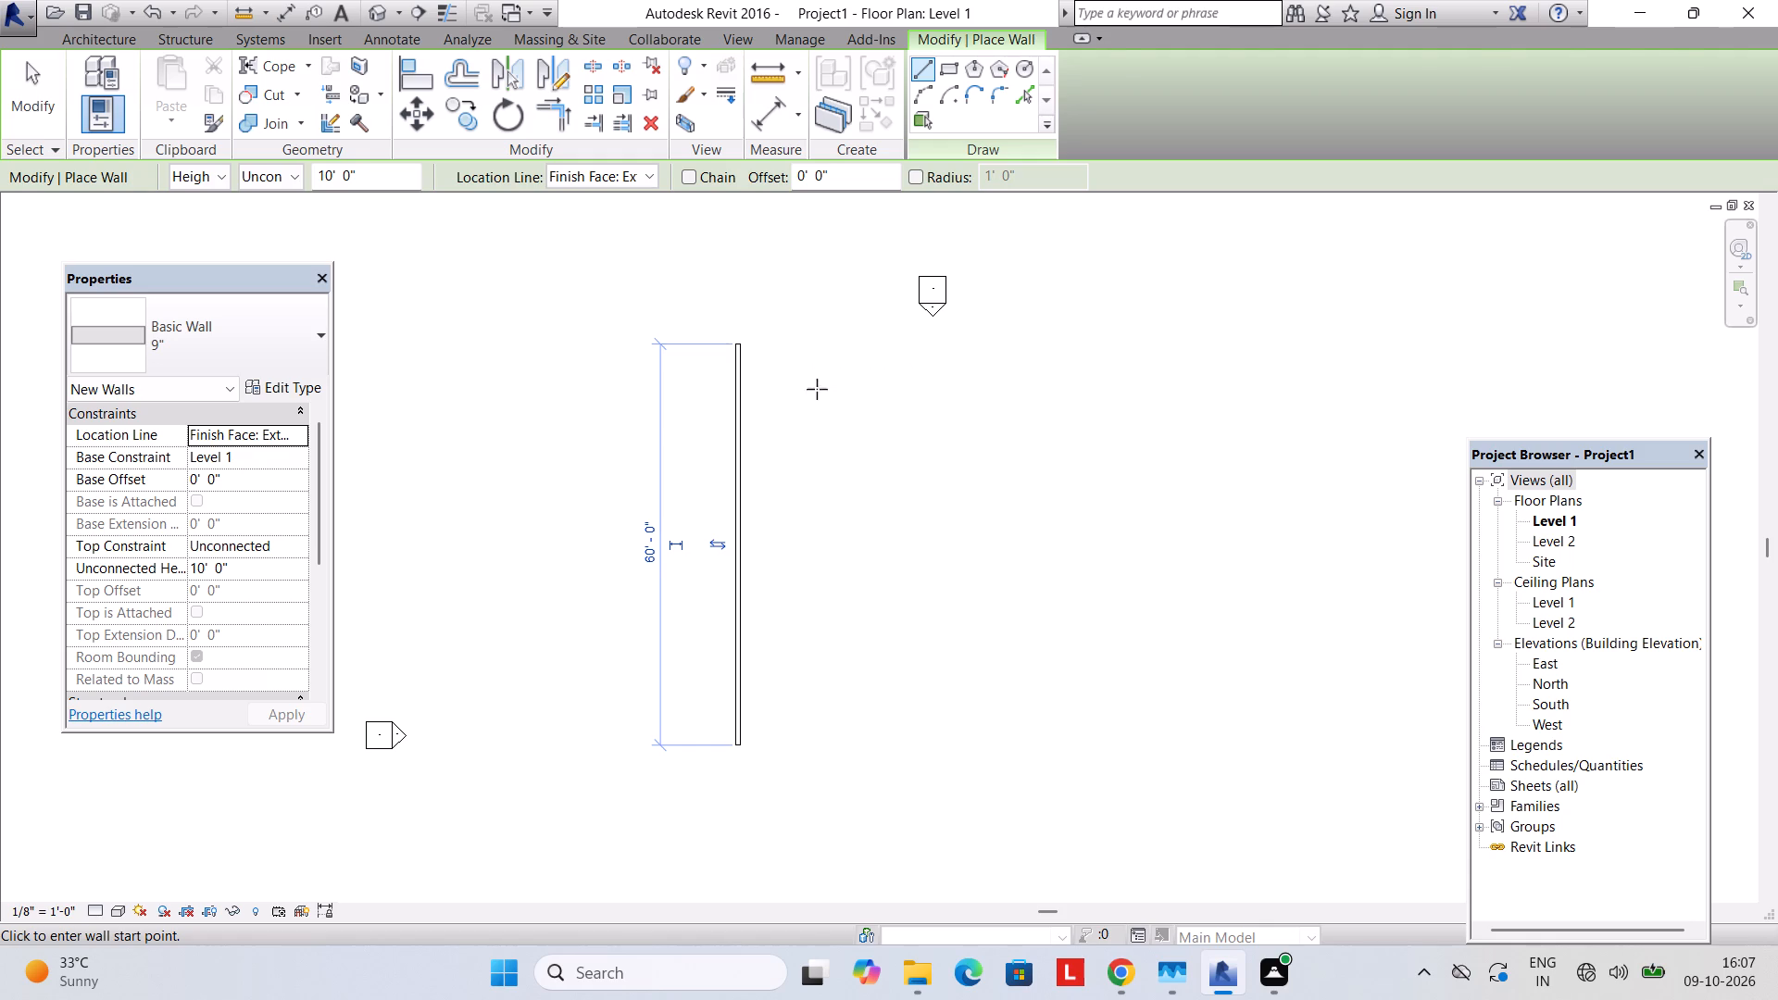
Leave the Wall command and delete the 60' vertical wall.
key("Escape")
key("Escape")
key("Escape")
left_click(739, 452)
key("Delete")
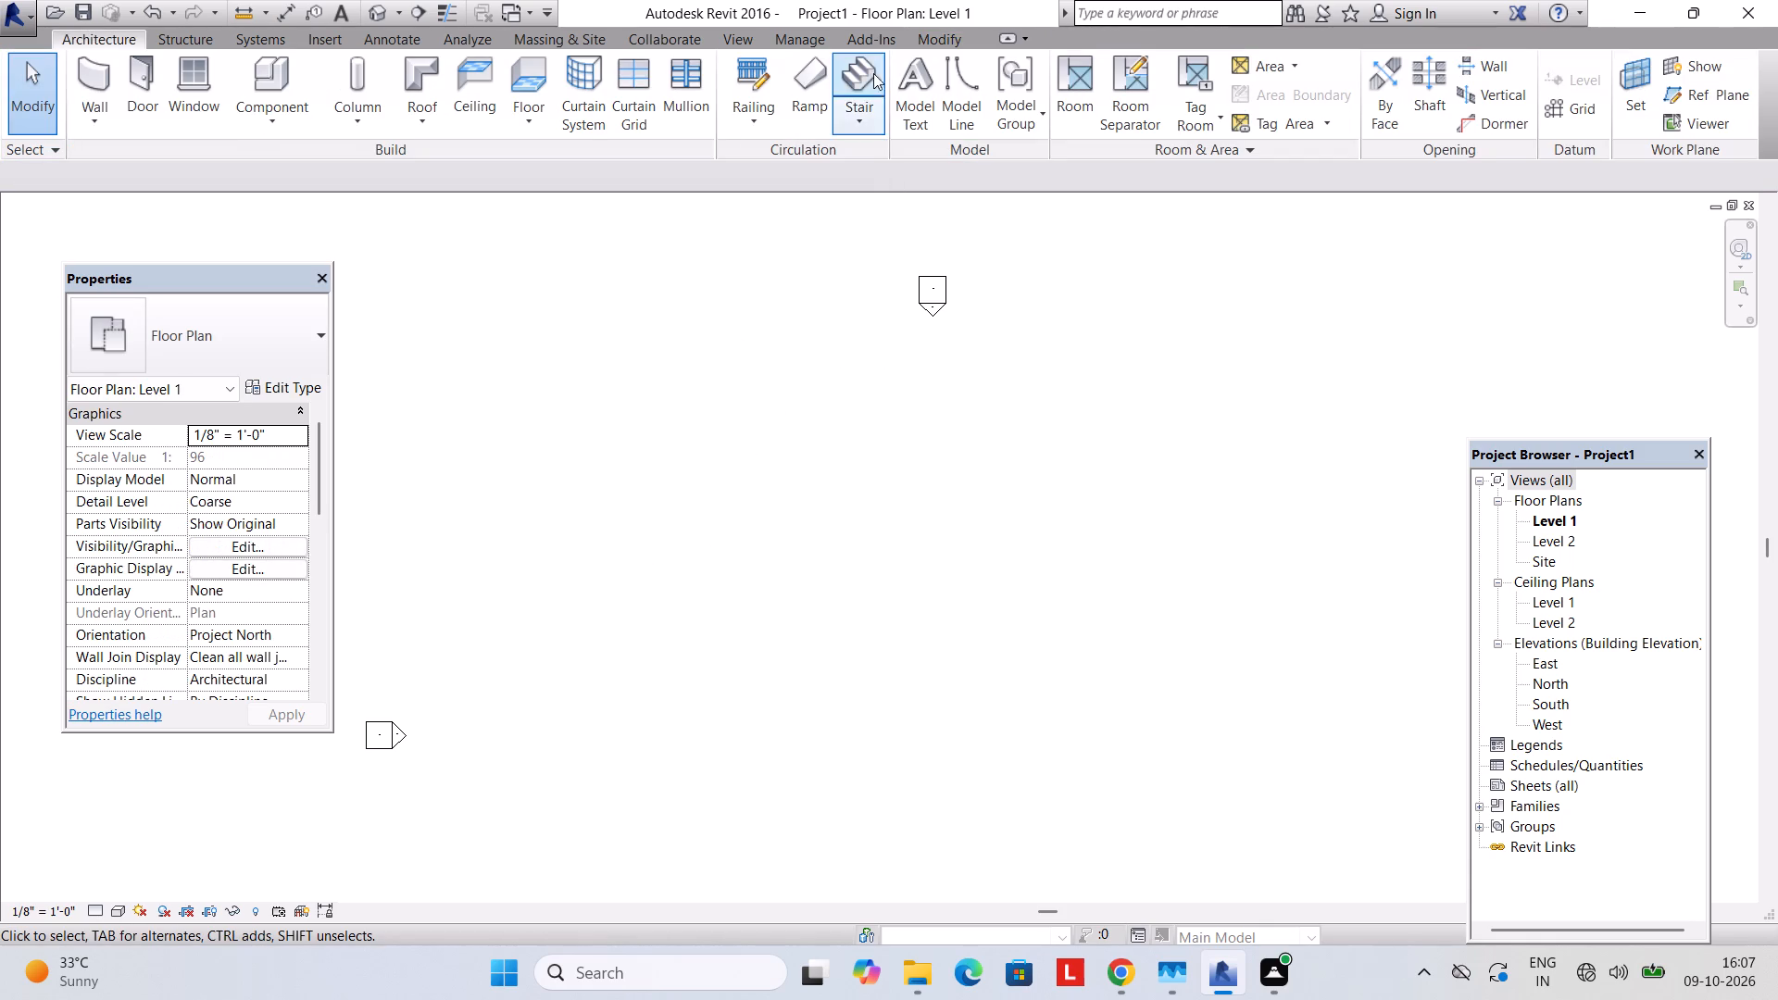
Draw a rectangle of 9" walls about 26' wide by 20' high between the elevation markers.
left_click(112, 81)
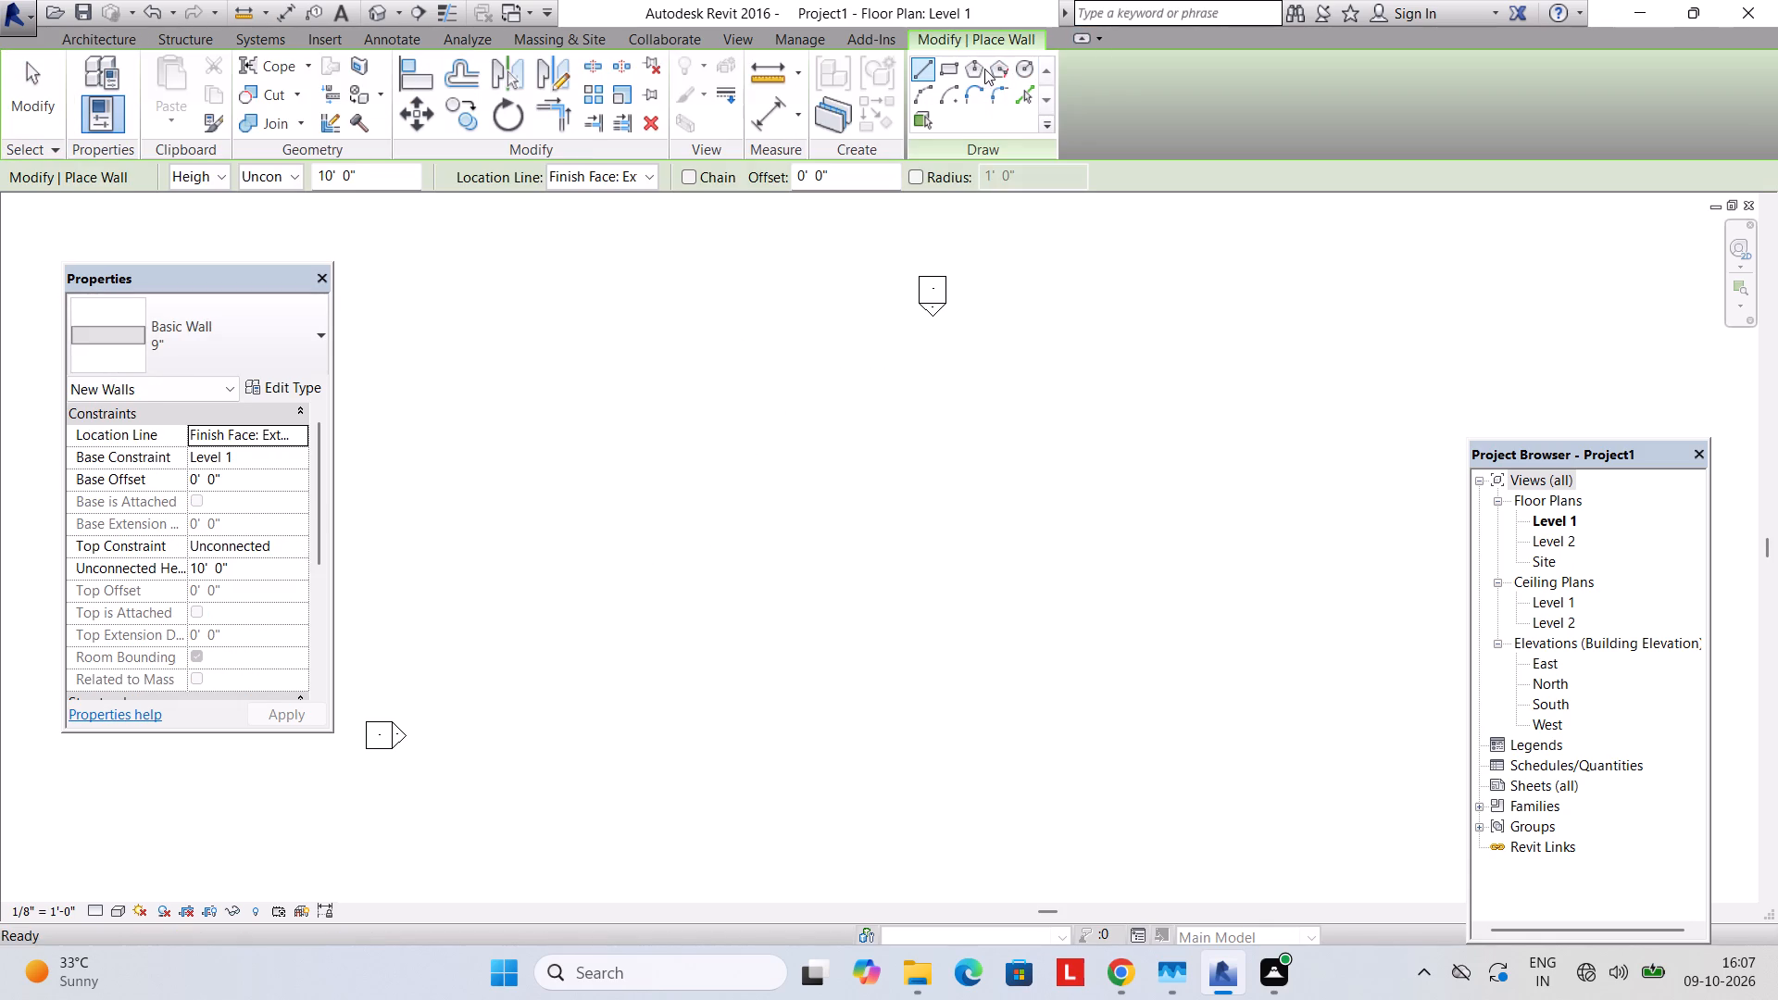
left_click(941, 71)
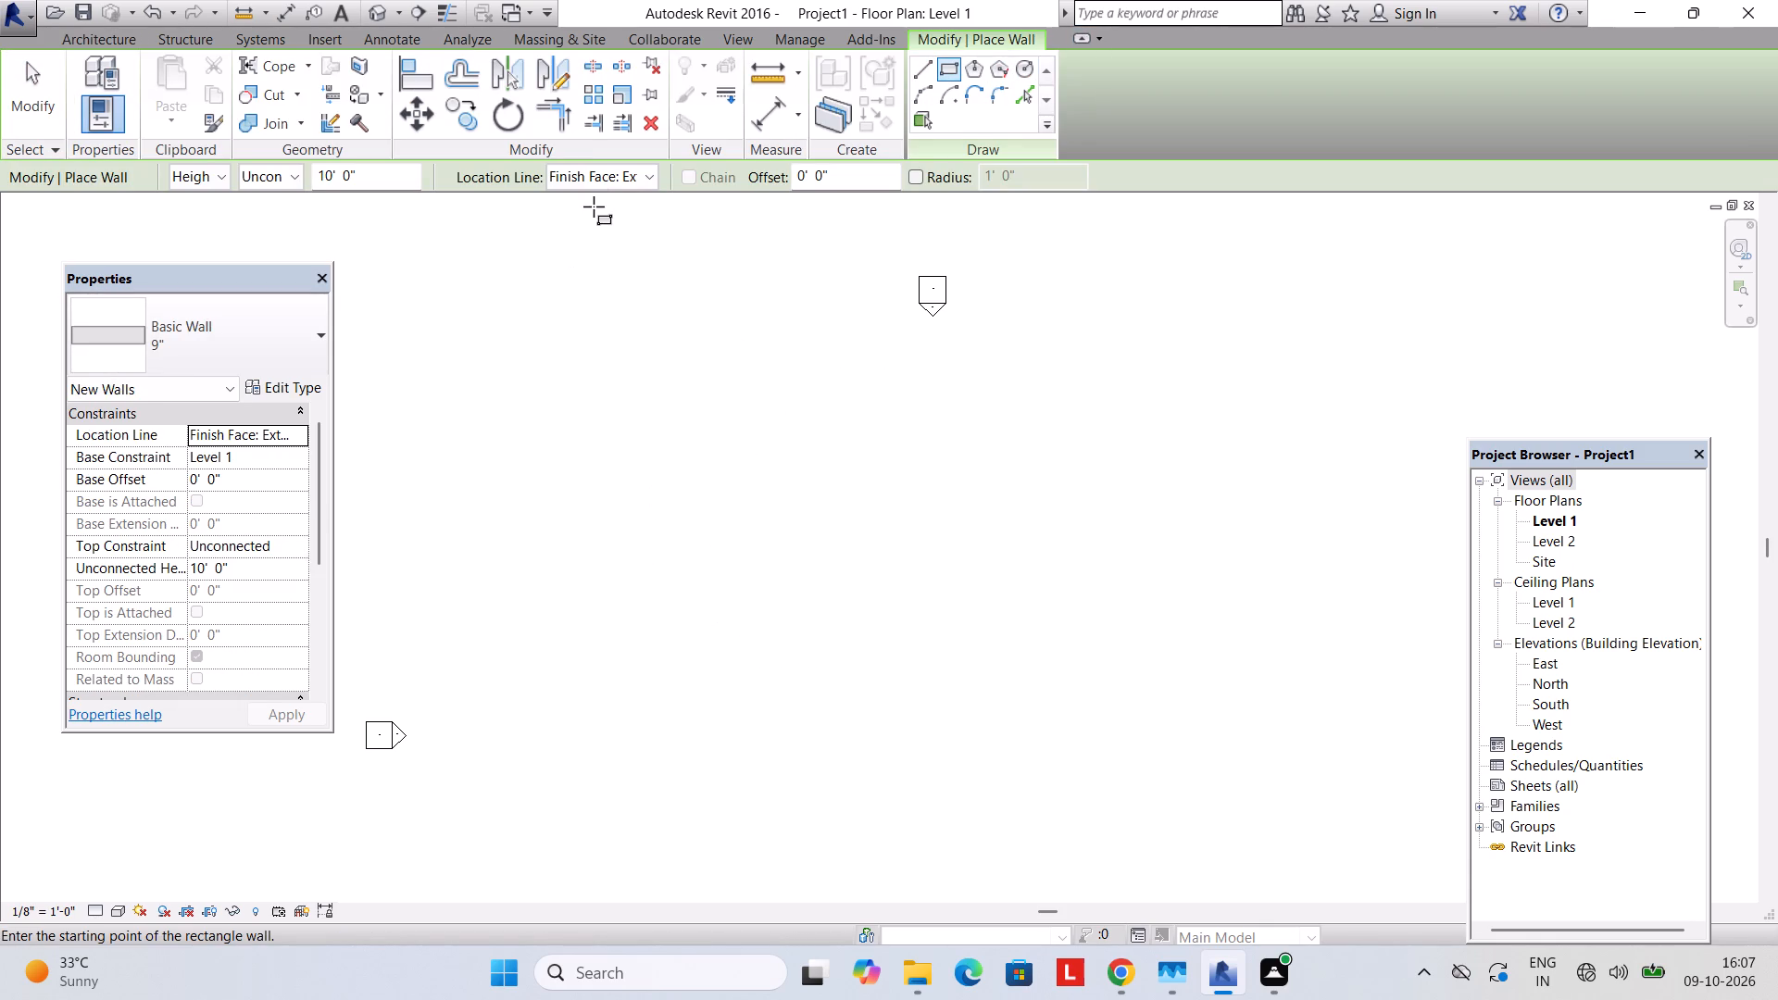
left_click(816, 589)
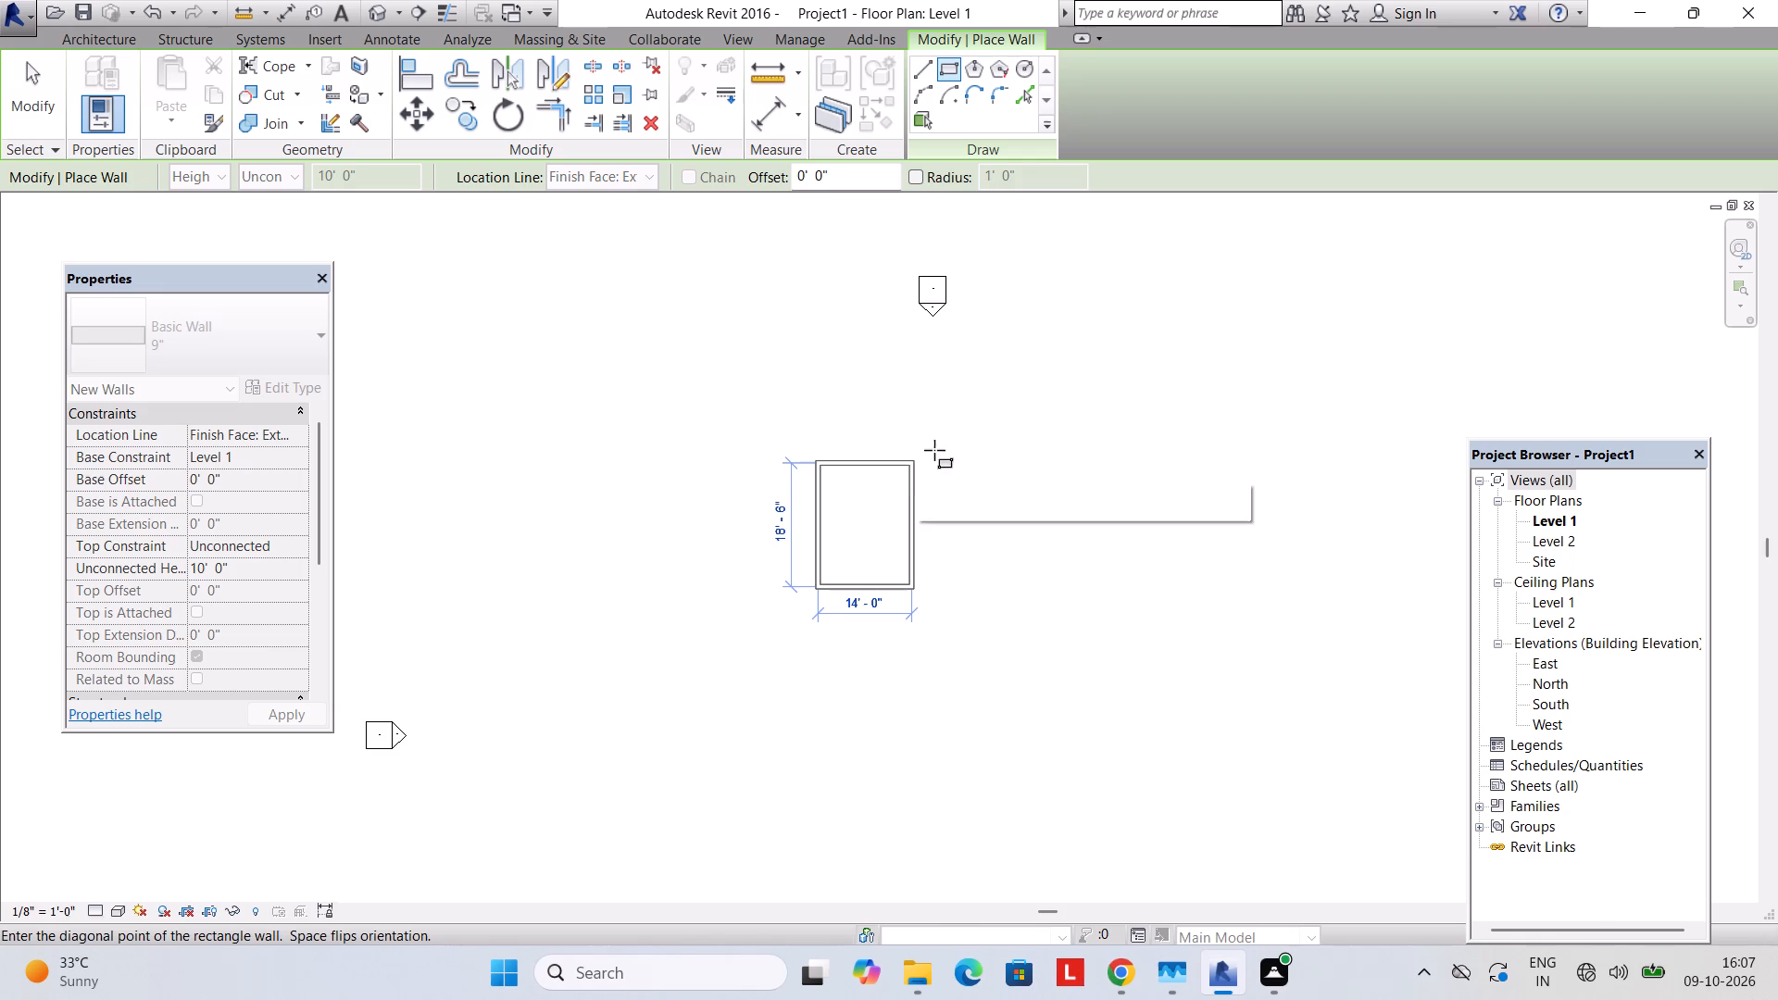
left_click(993, 451)
Set the wall rectangle's horizontal dimension to 30'.
left_click(908, 661)
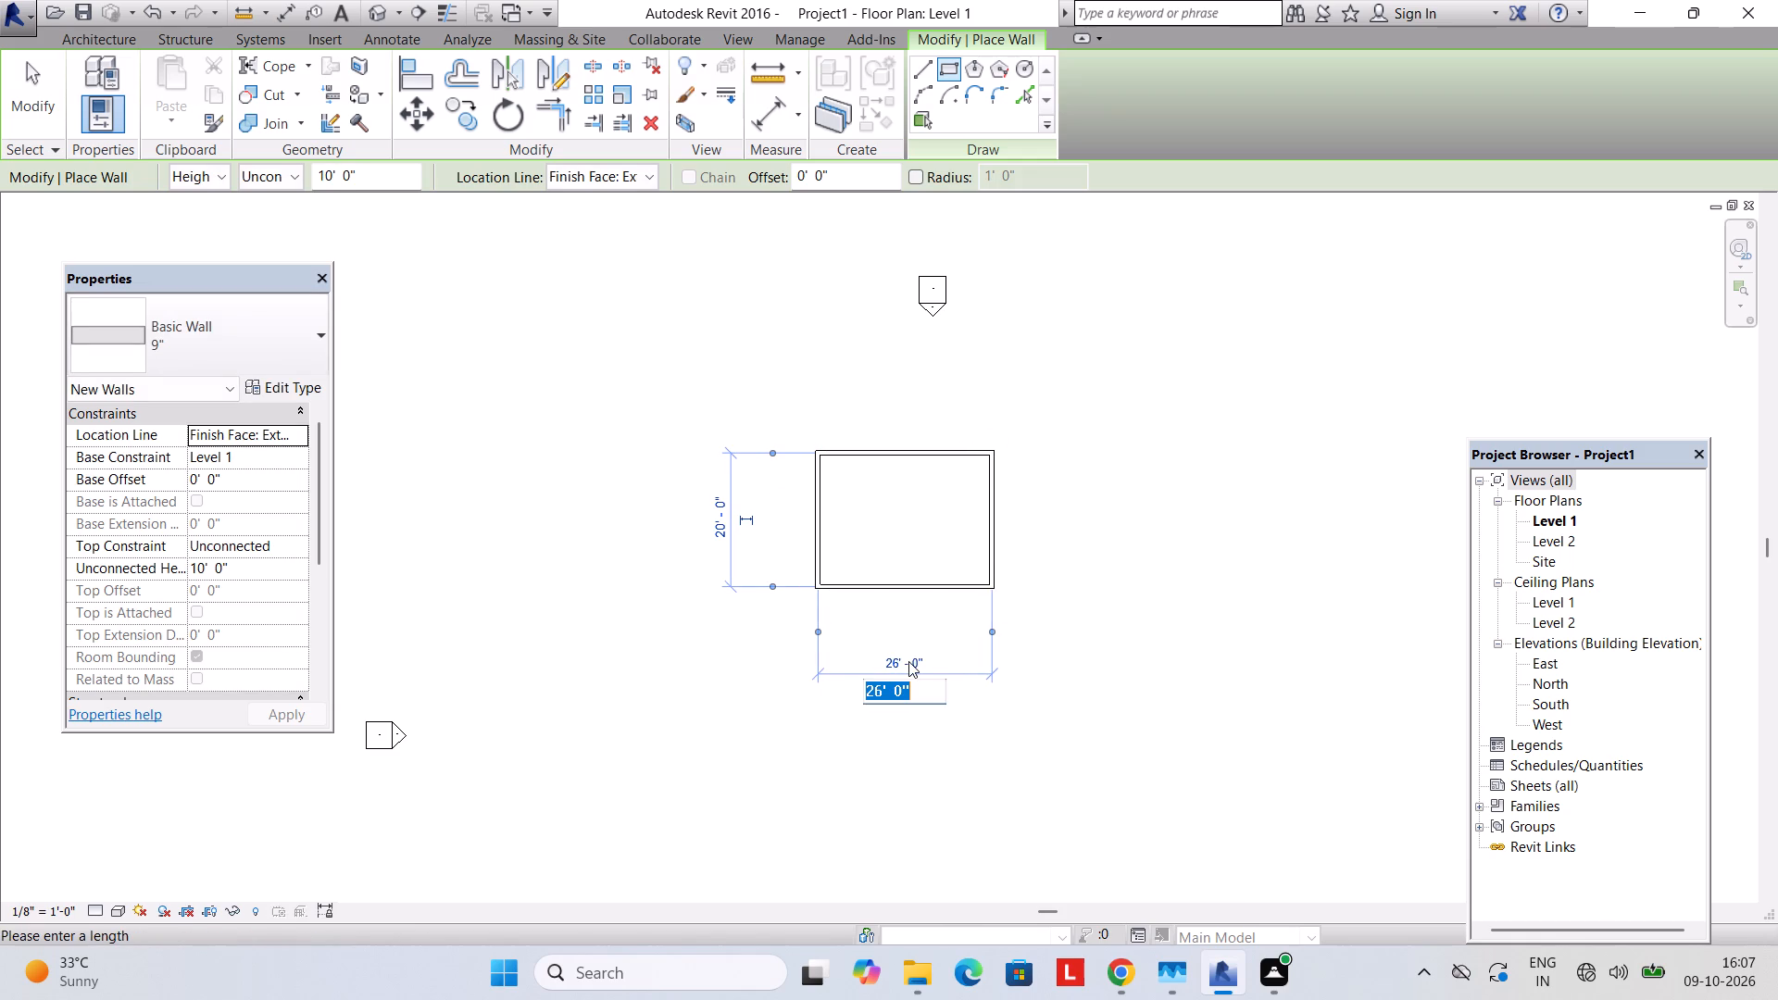
type("30'")
key("Return")
Set the wall rectangle's vertical dimension to 60'.
left_click(724, 520)
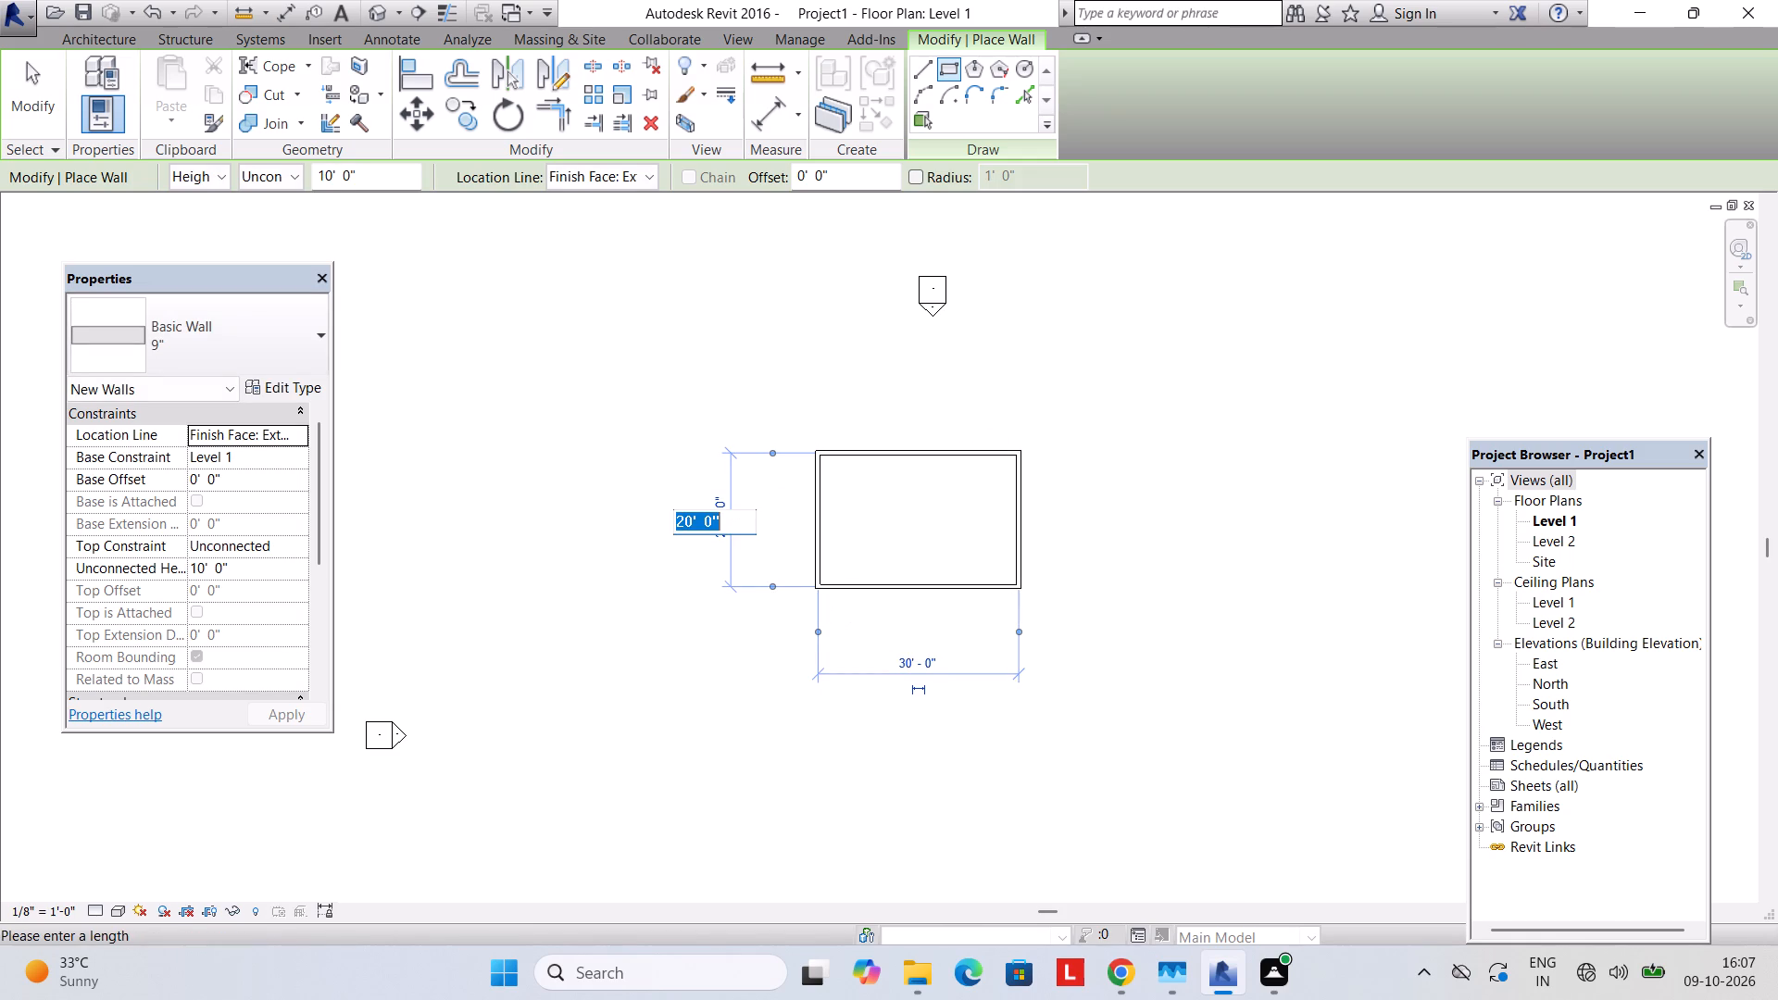
type("60'")
key("Return")
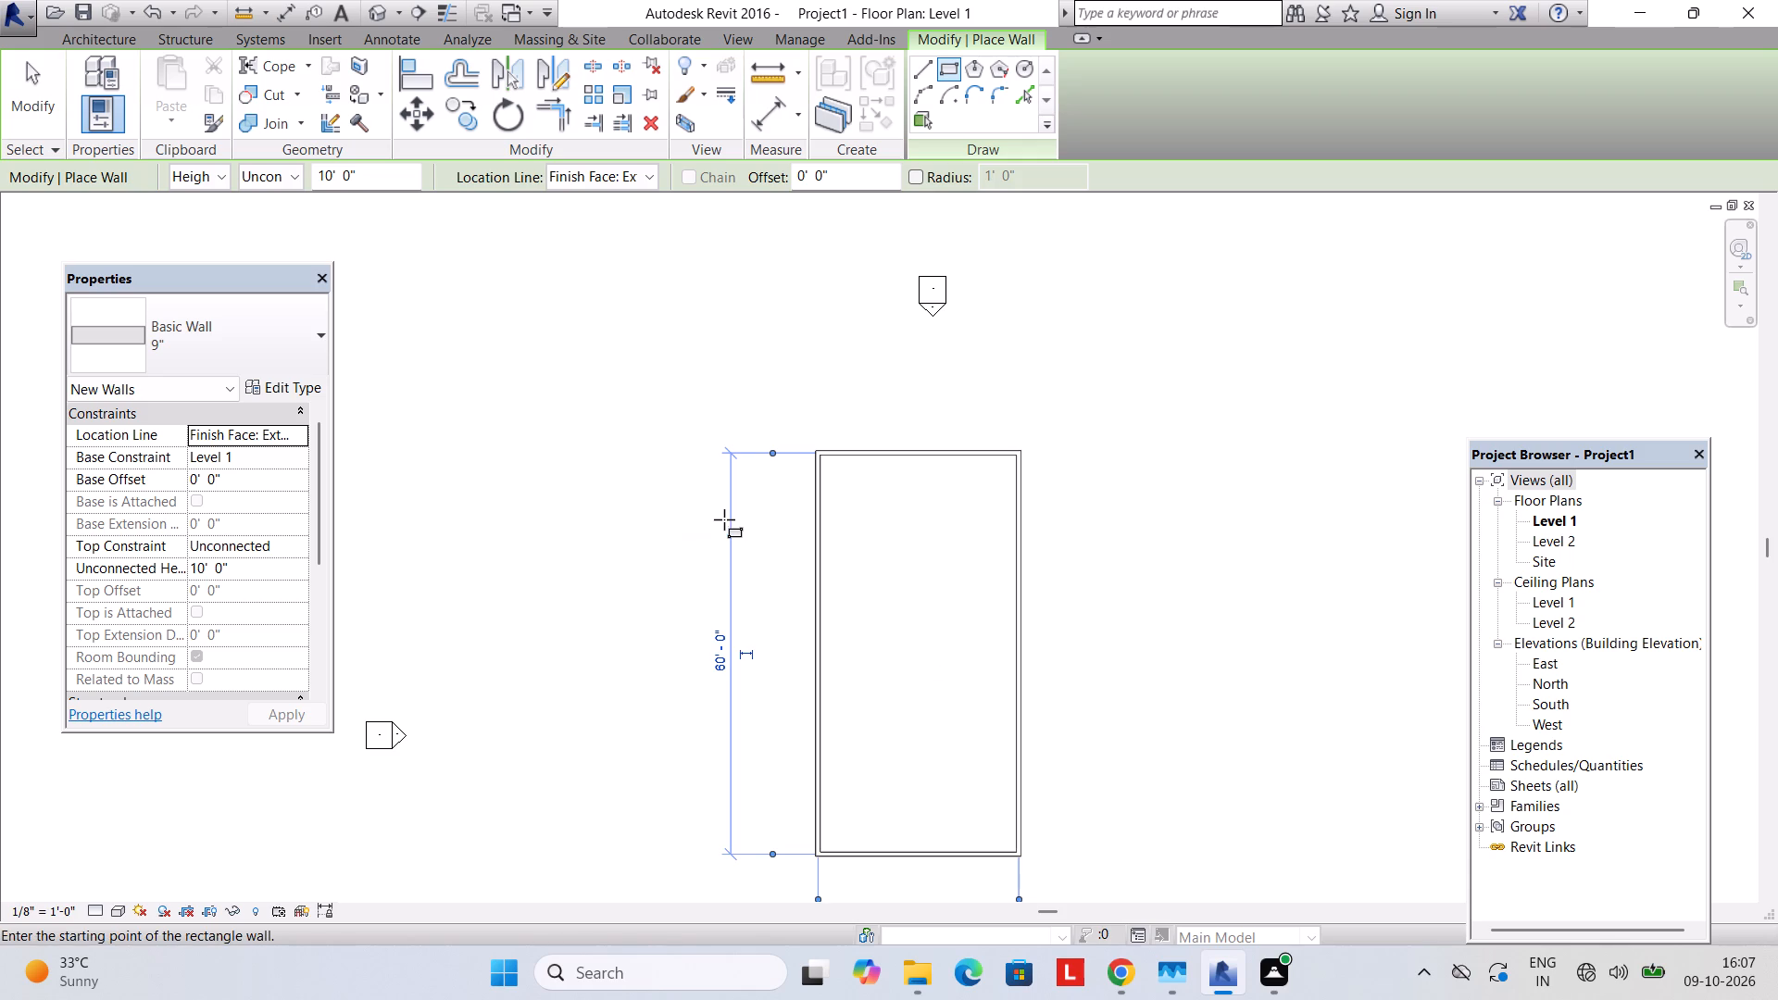
middle_click_drag(850, 599, 781, 469)
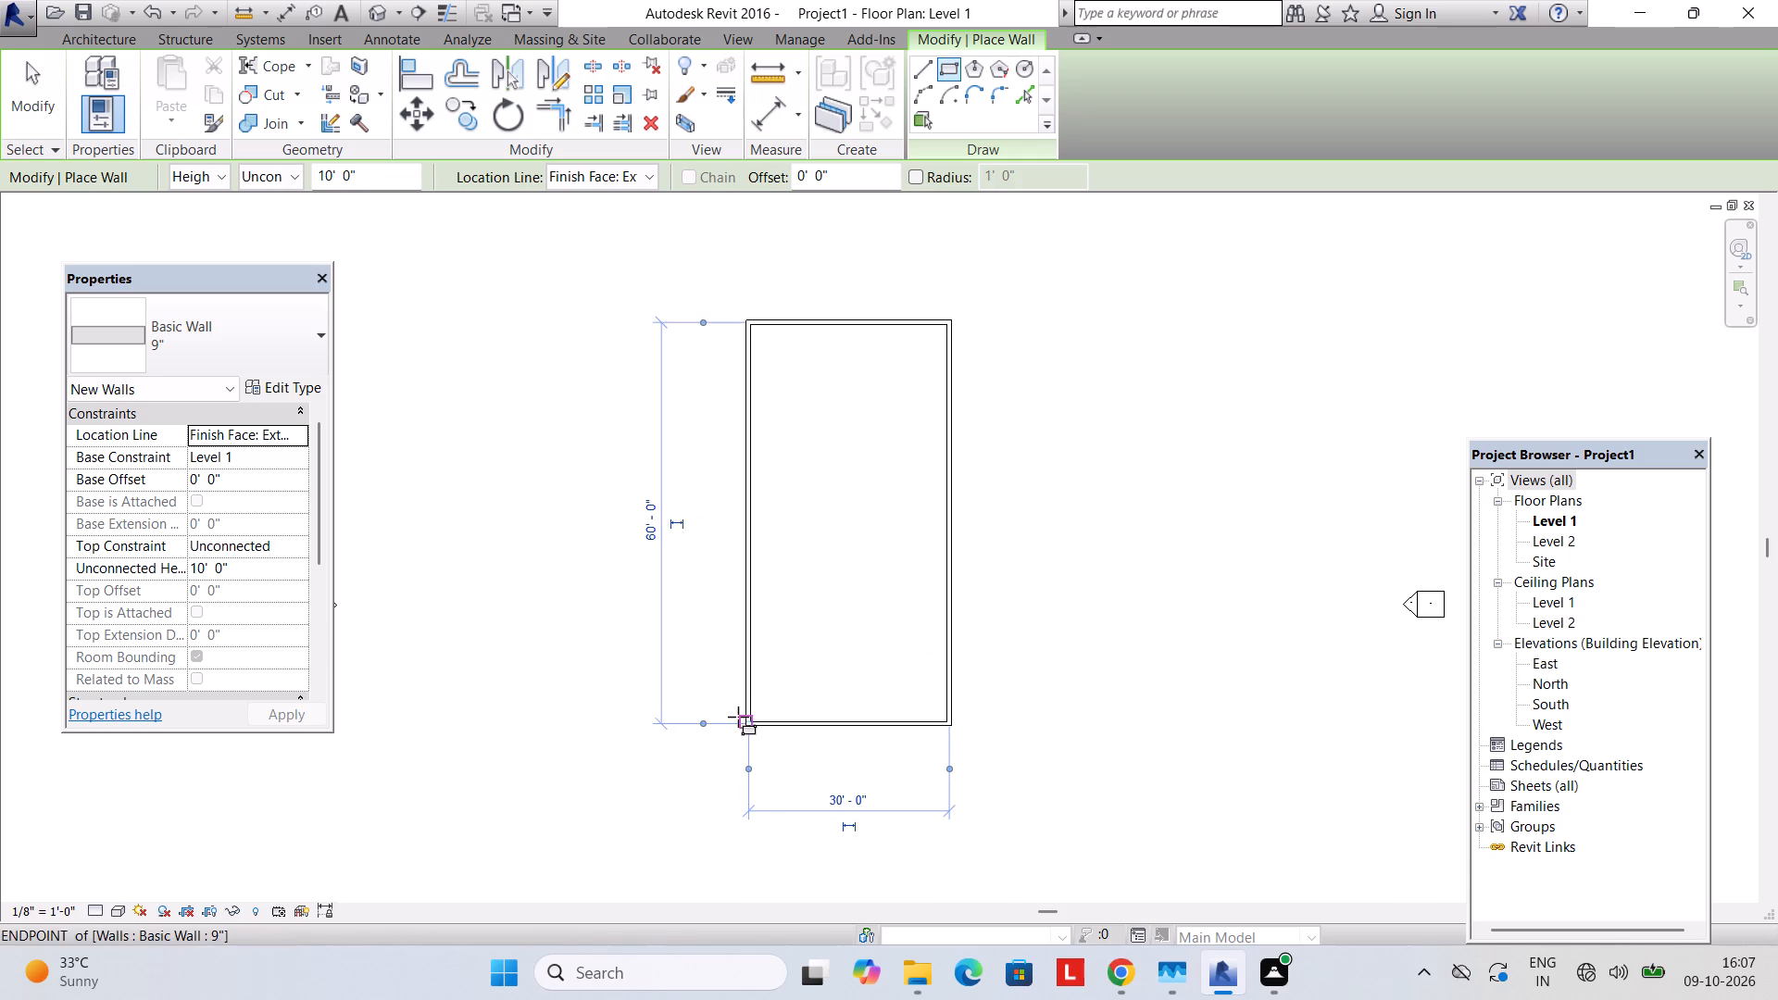
middle_click_drag(785, 754, 857, 771)
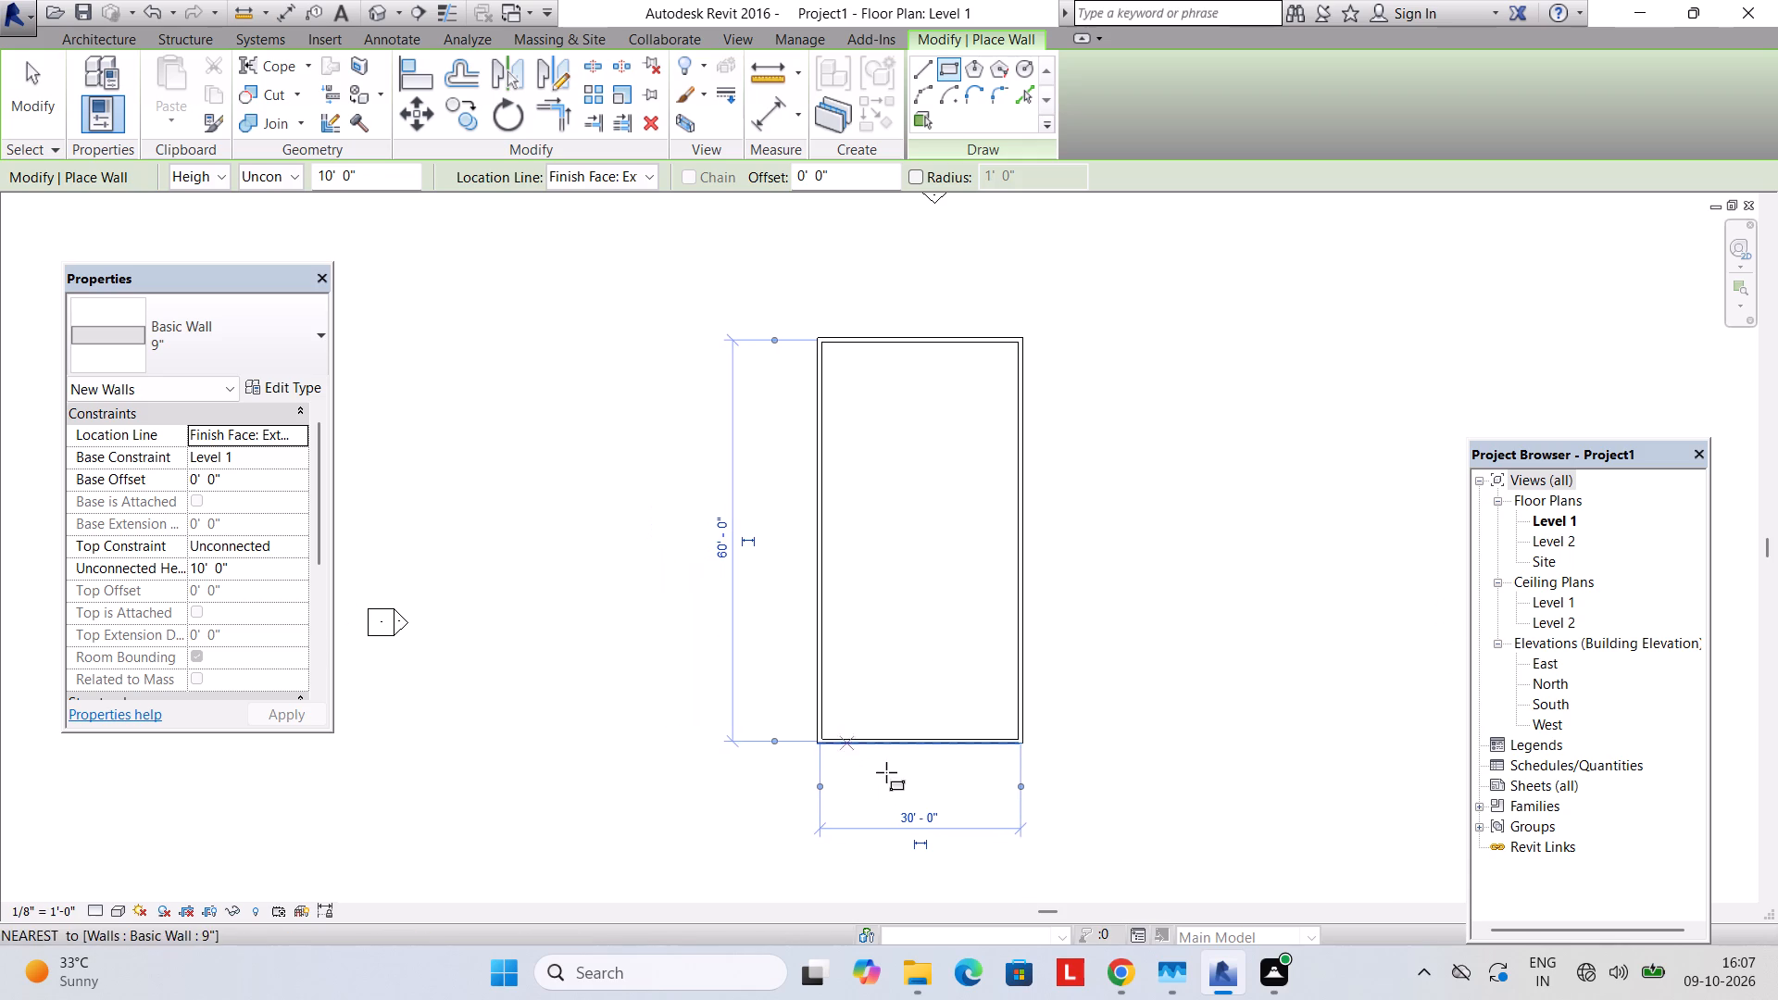
left_click(889, 772)
middle_click_drag(782, 772, 773, 798)
key("Escape")
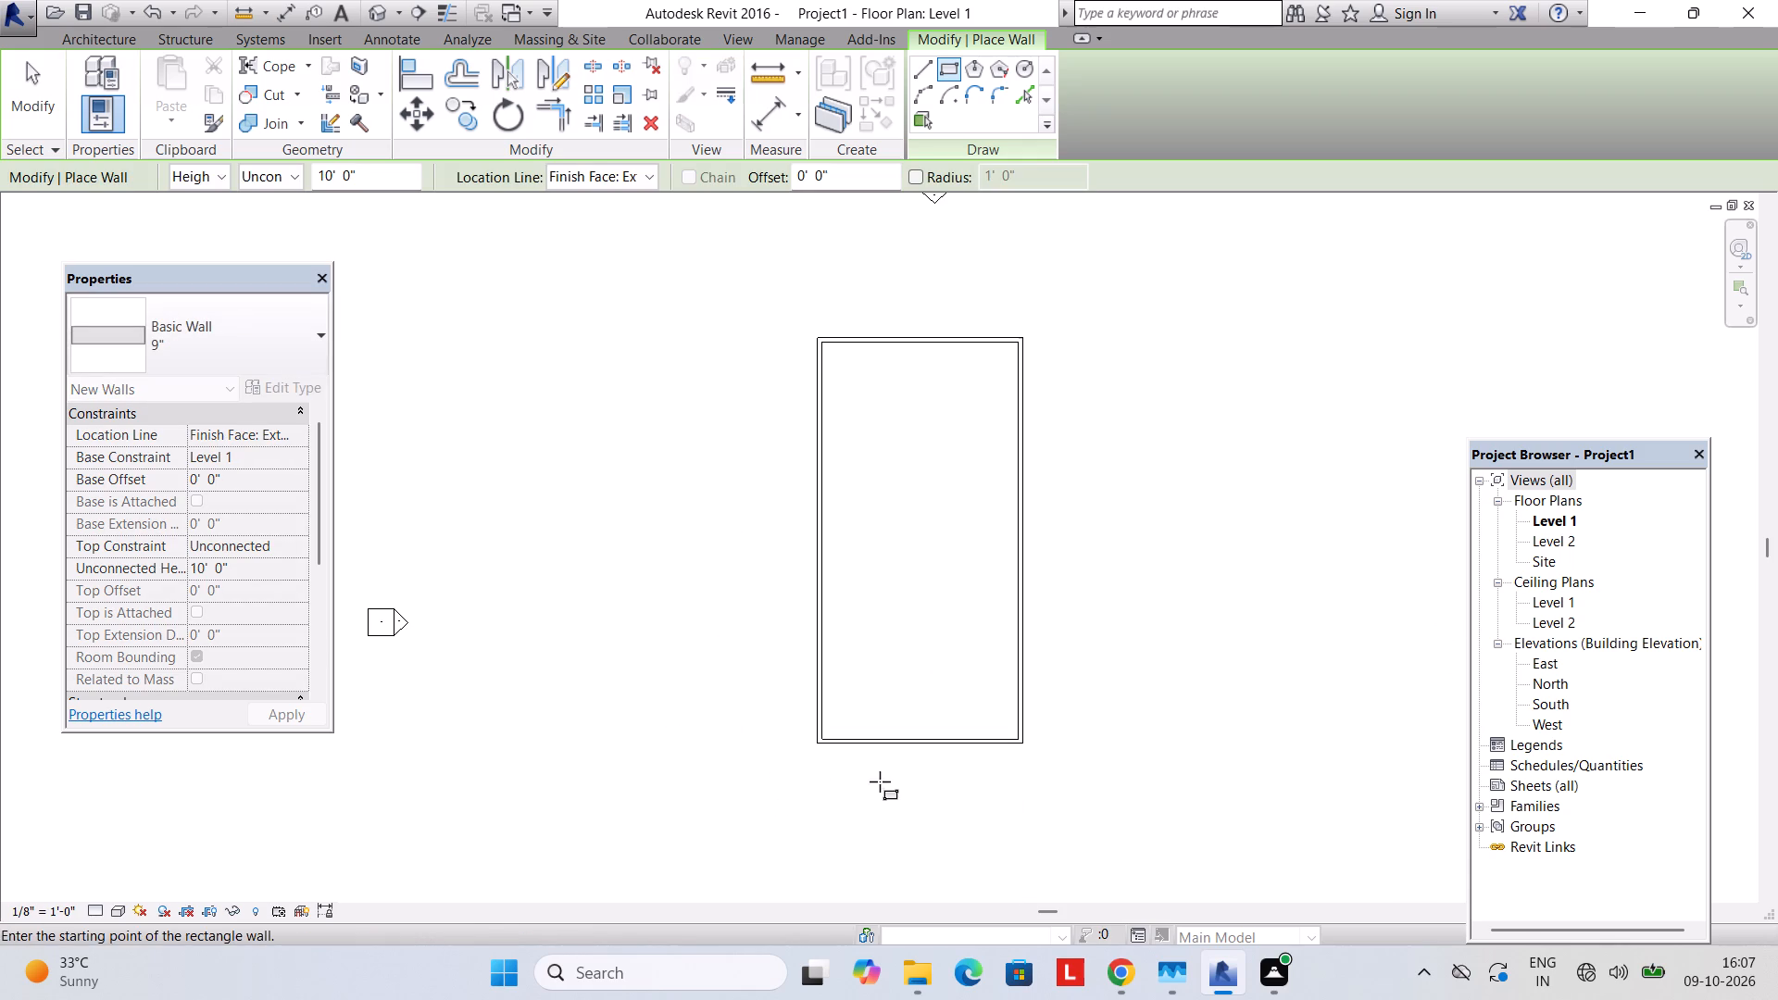
middle_click_drag(880, 781, 837, 814)
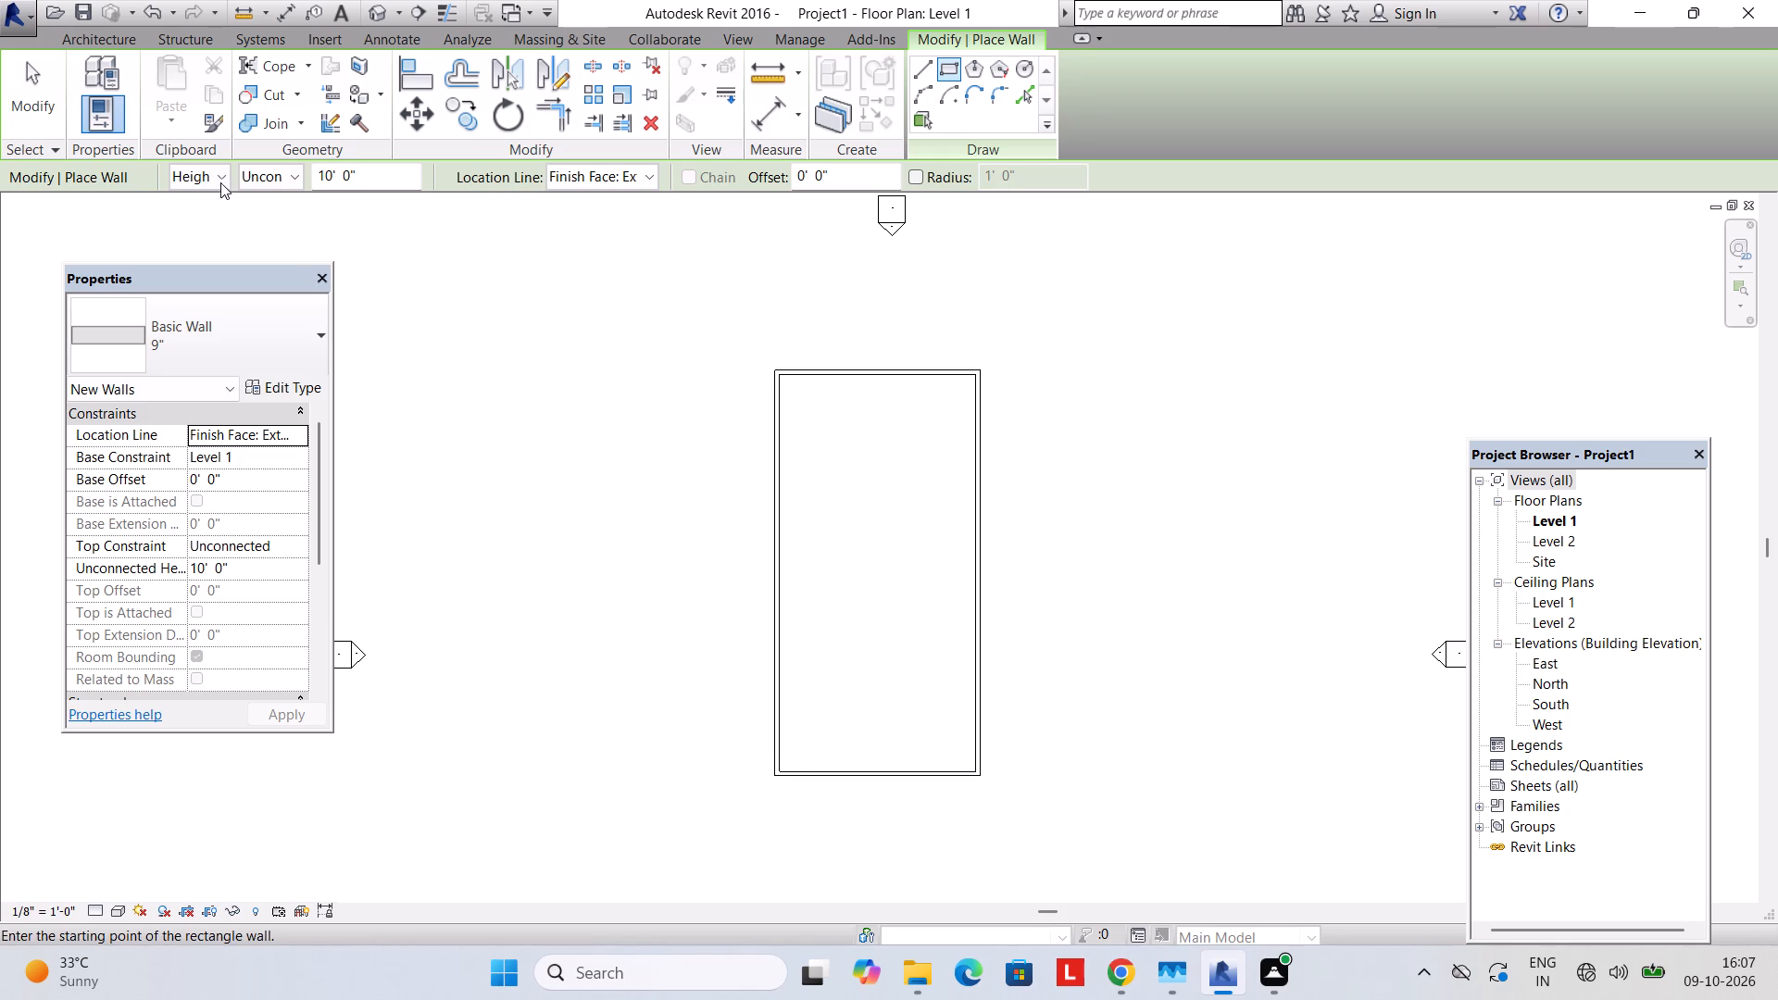
Open the East elevation and set Level 2's elevation to 10' 6".
double_click(1543, 663)
scroll(1461, 688, "down", 2)
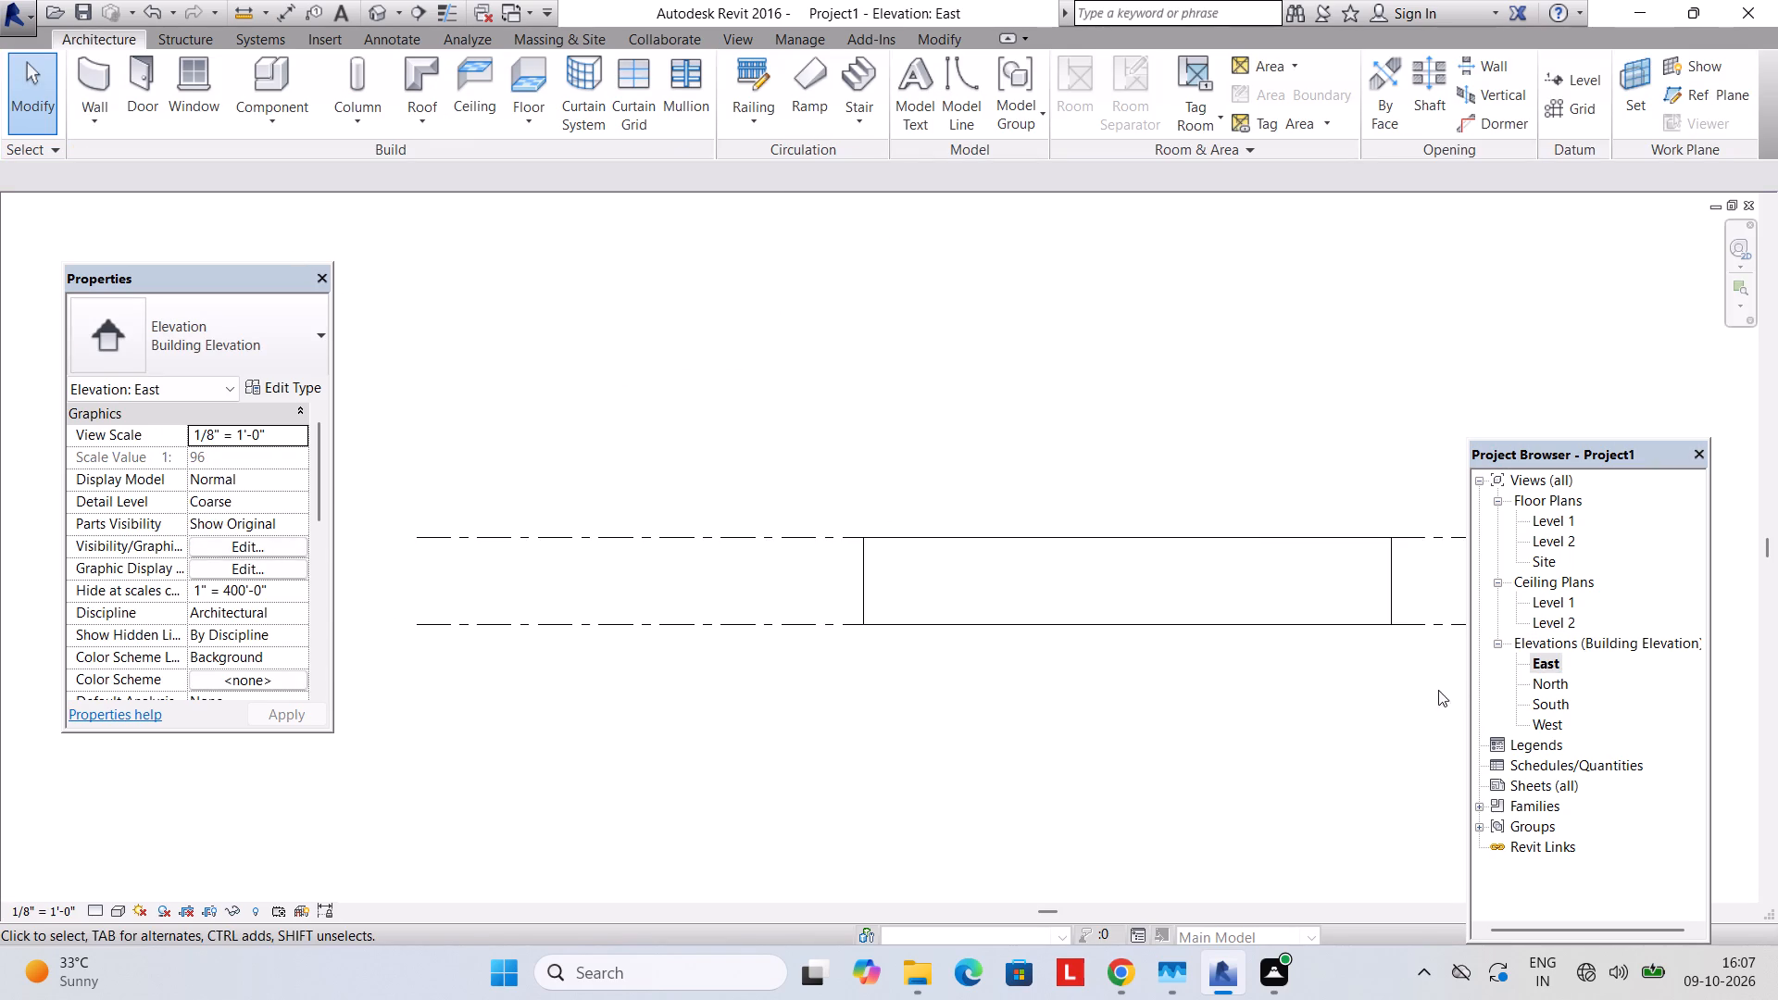
middle_click_drag(1404, 695, 917, 706)
left_click(1093, 568)
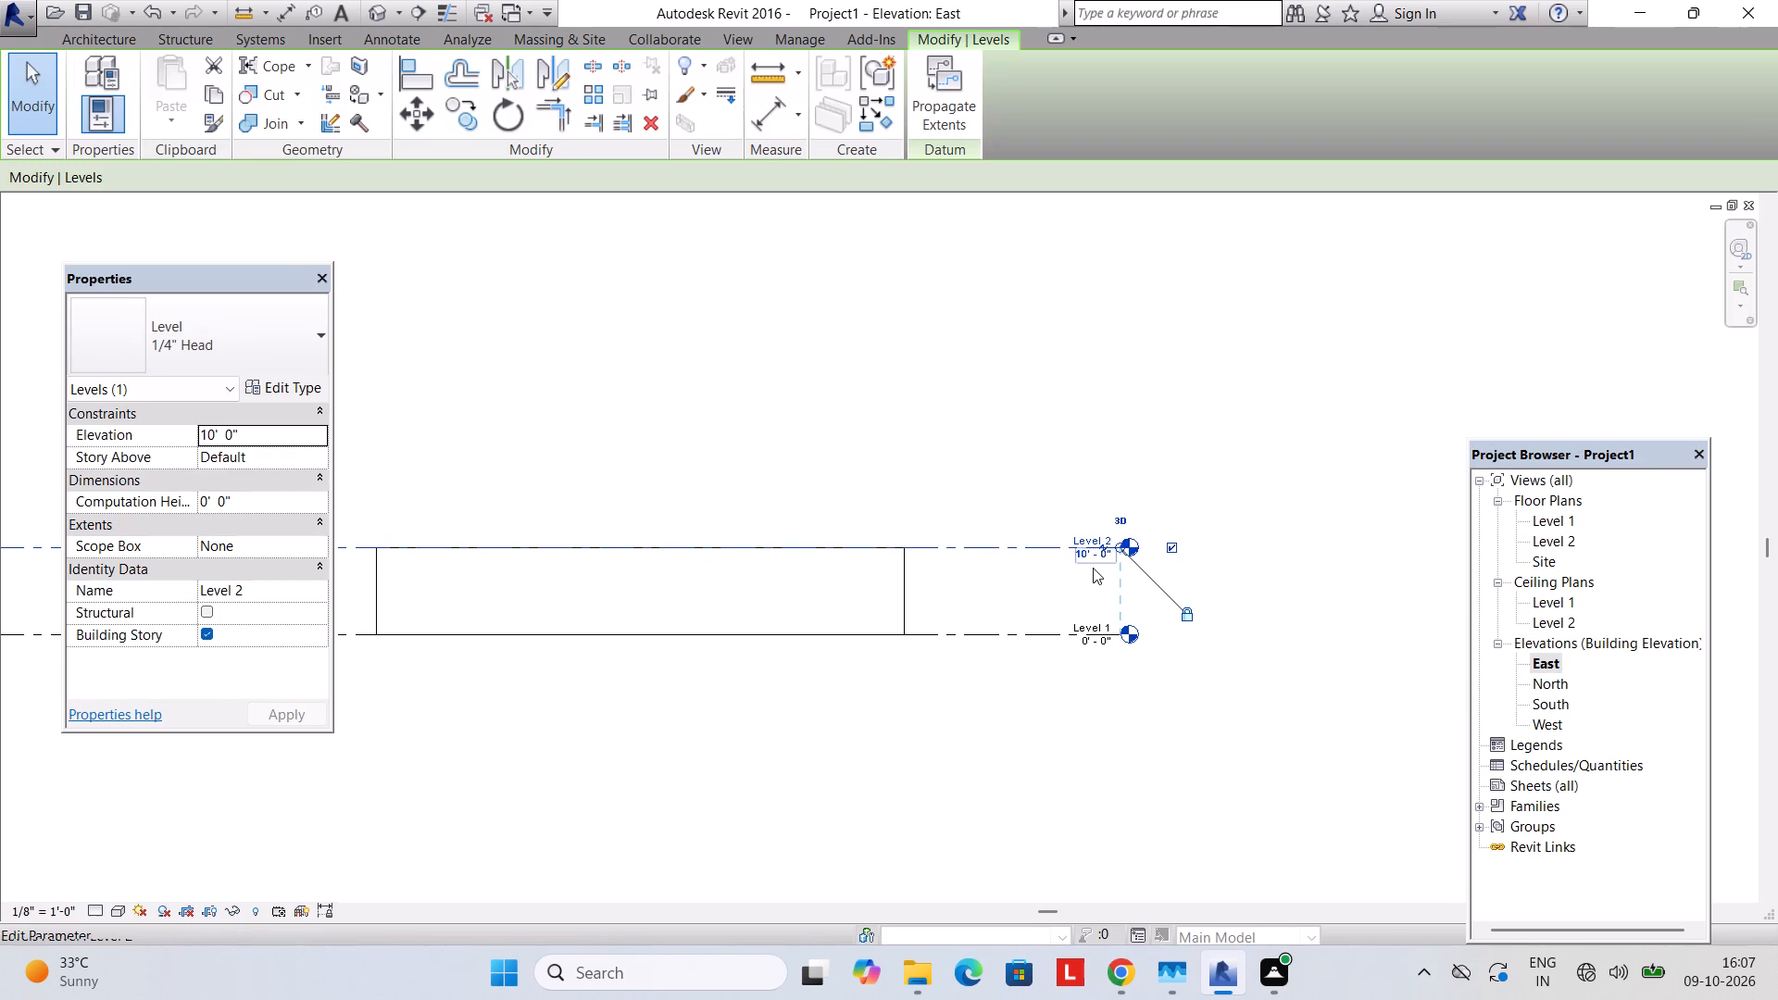
left_click(1100, 557)
left_click(1102, 566)
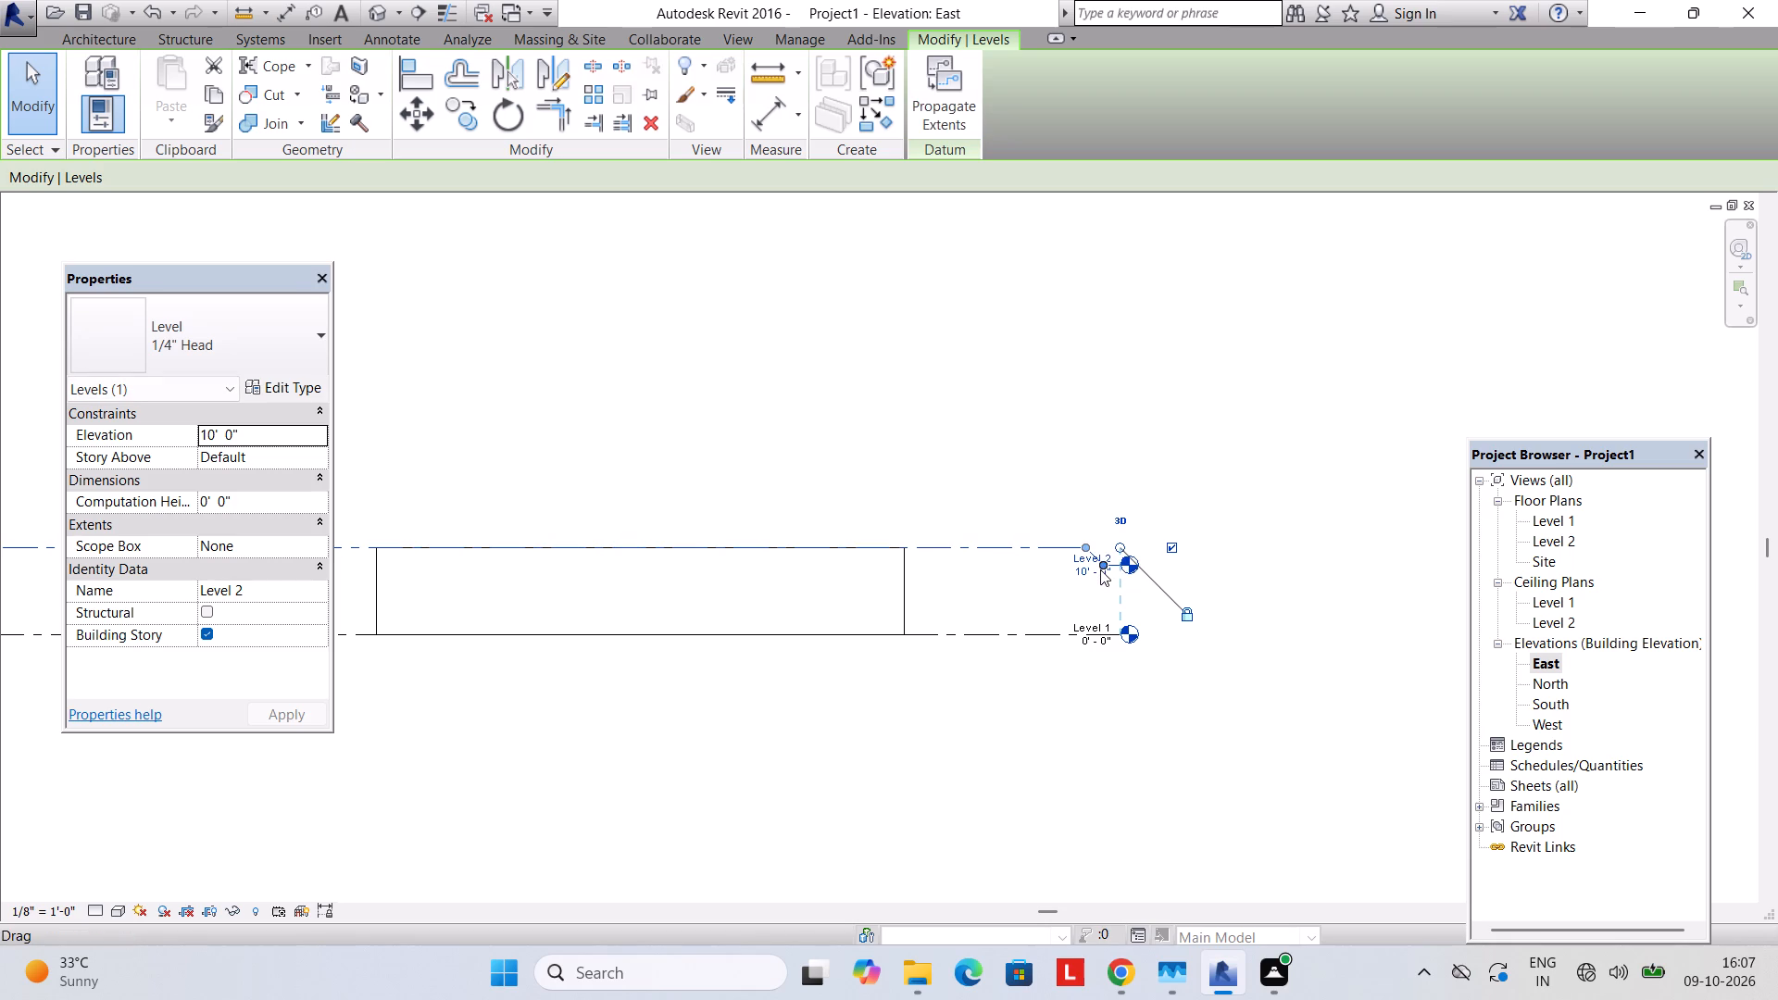
left_click_drag(1100, 569, 1105, 556)
left_click(1106, 551)
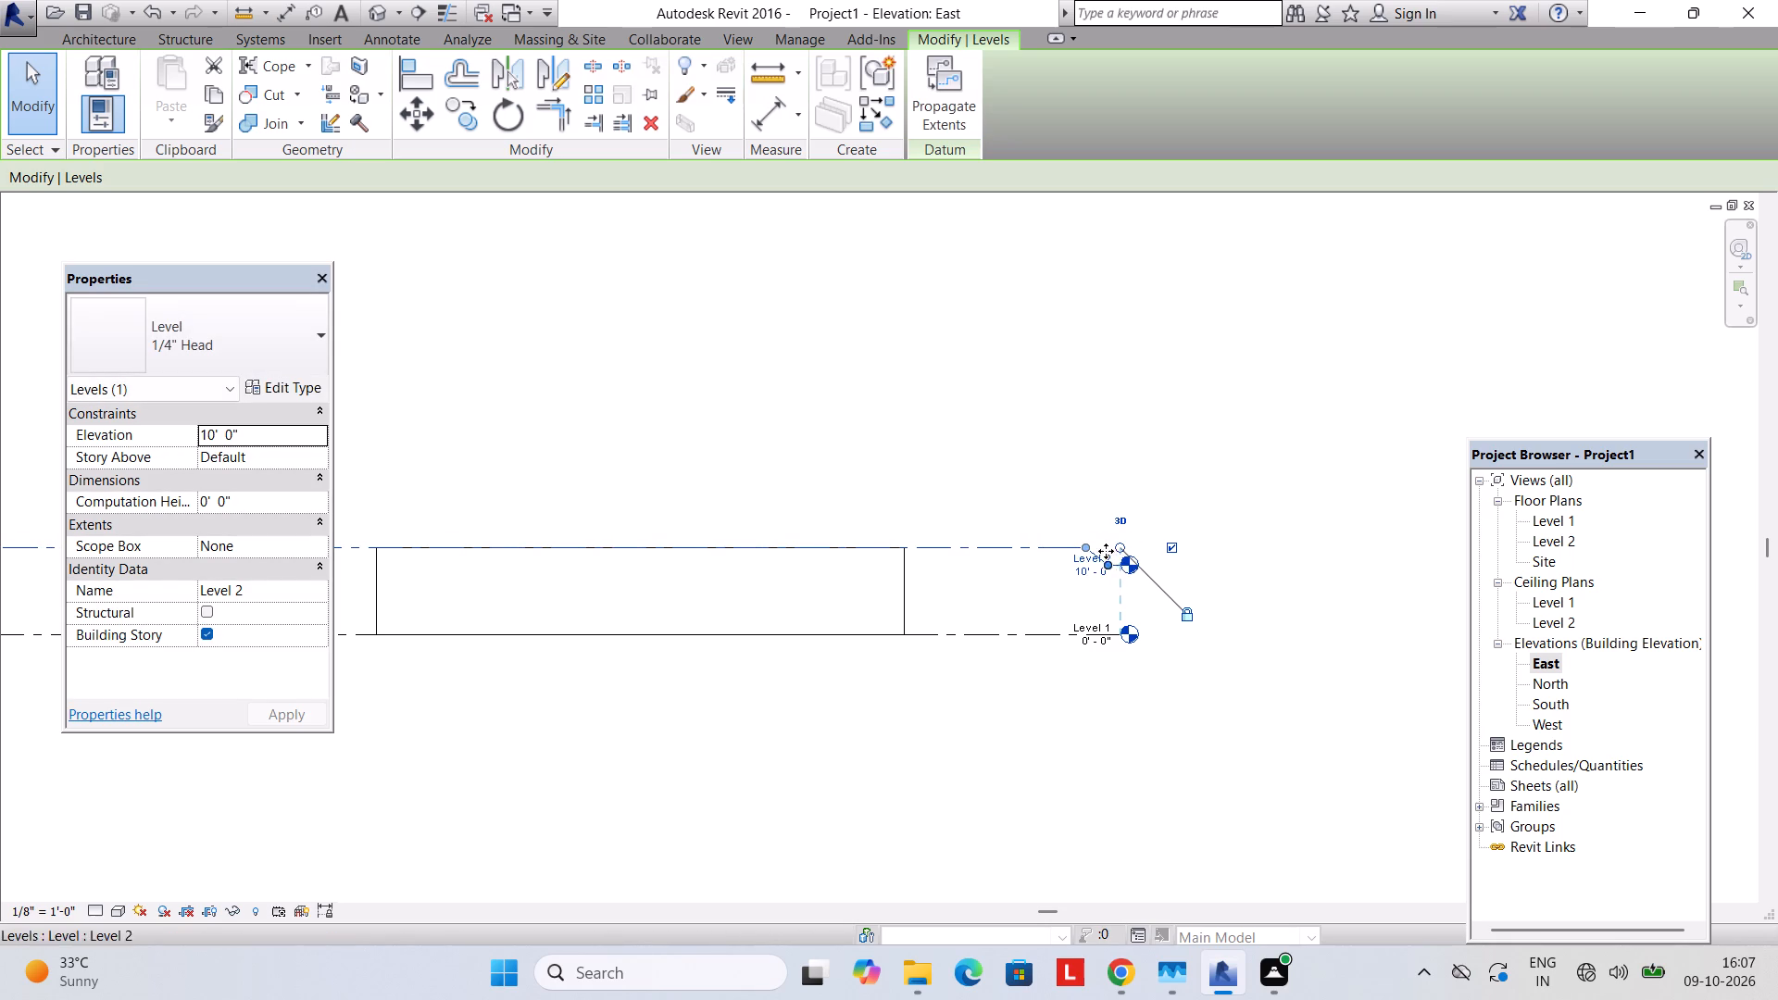
left_click(1092, 569)
type("10'6\"")
key("Return")
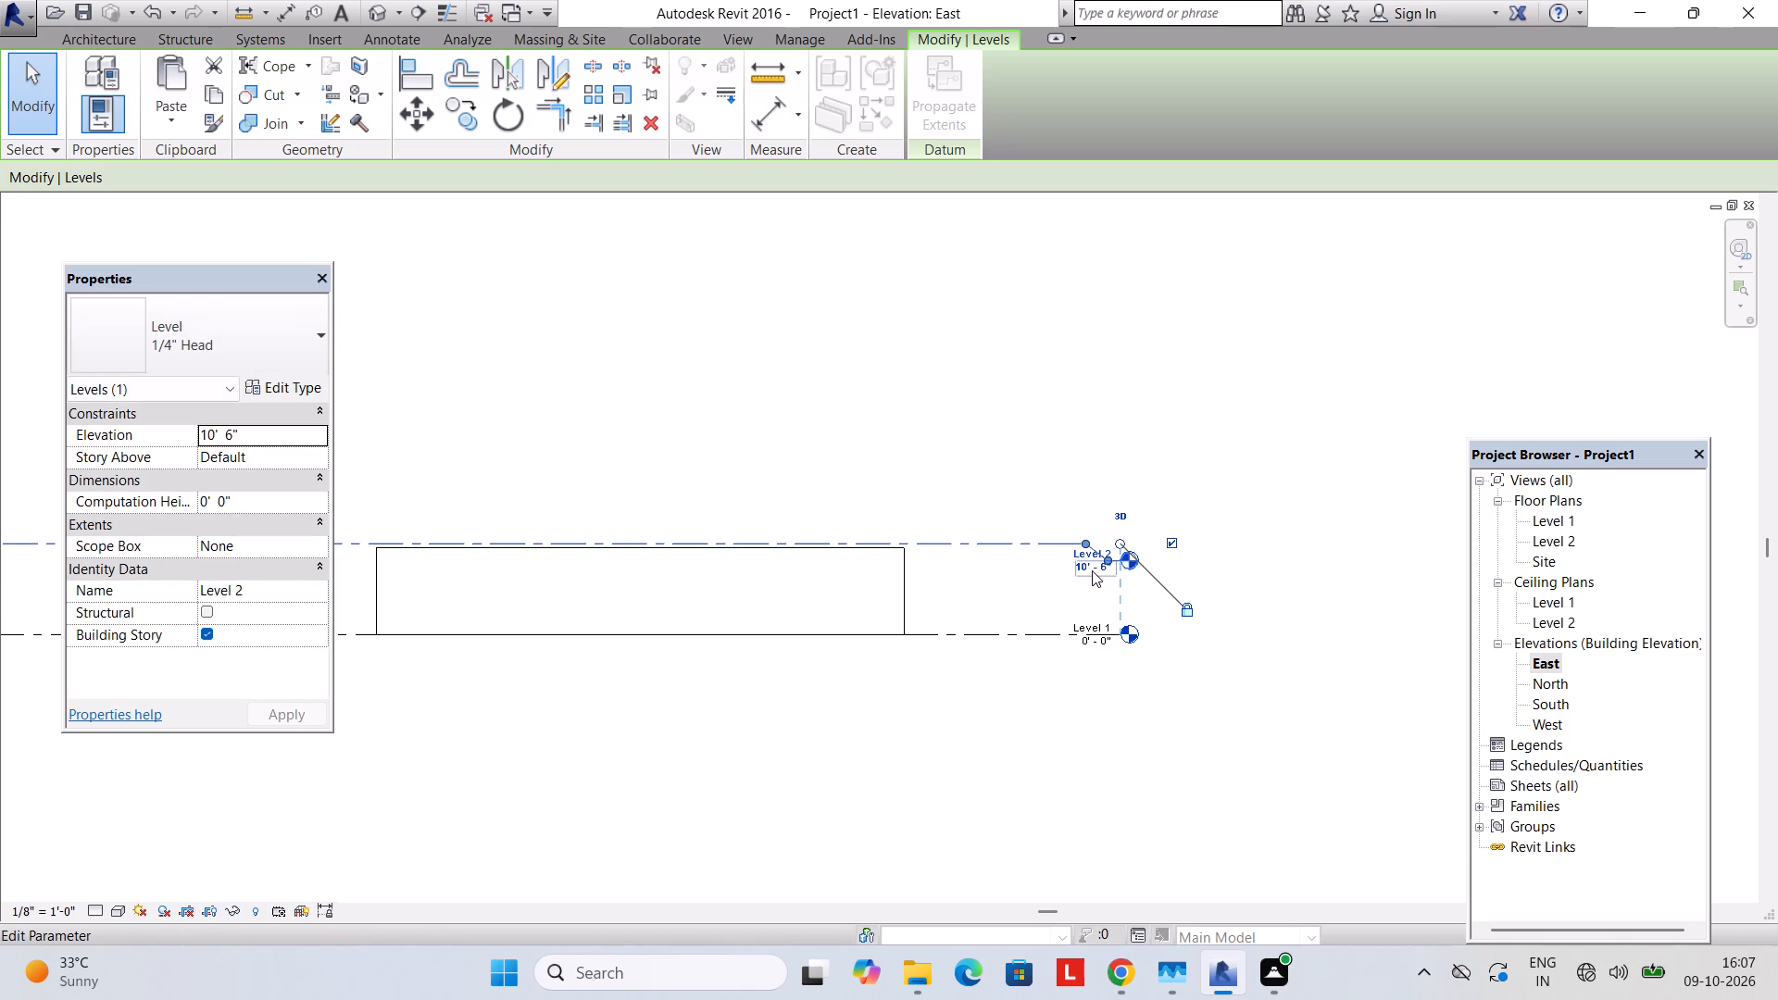
Straighten the bent leader of the Level 2 head so the head lines up with its level line.
left_click(1110, 557)
left_click(1109, 558)
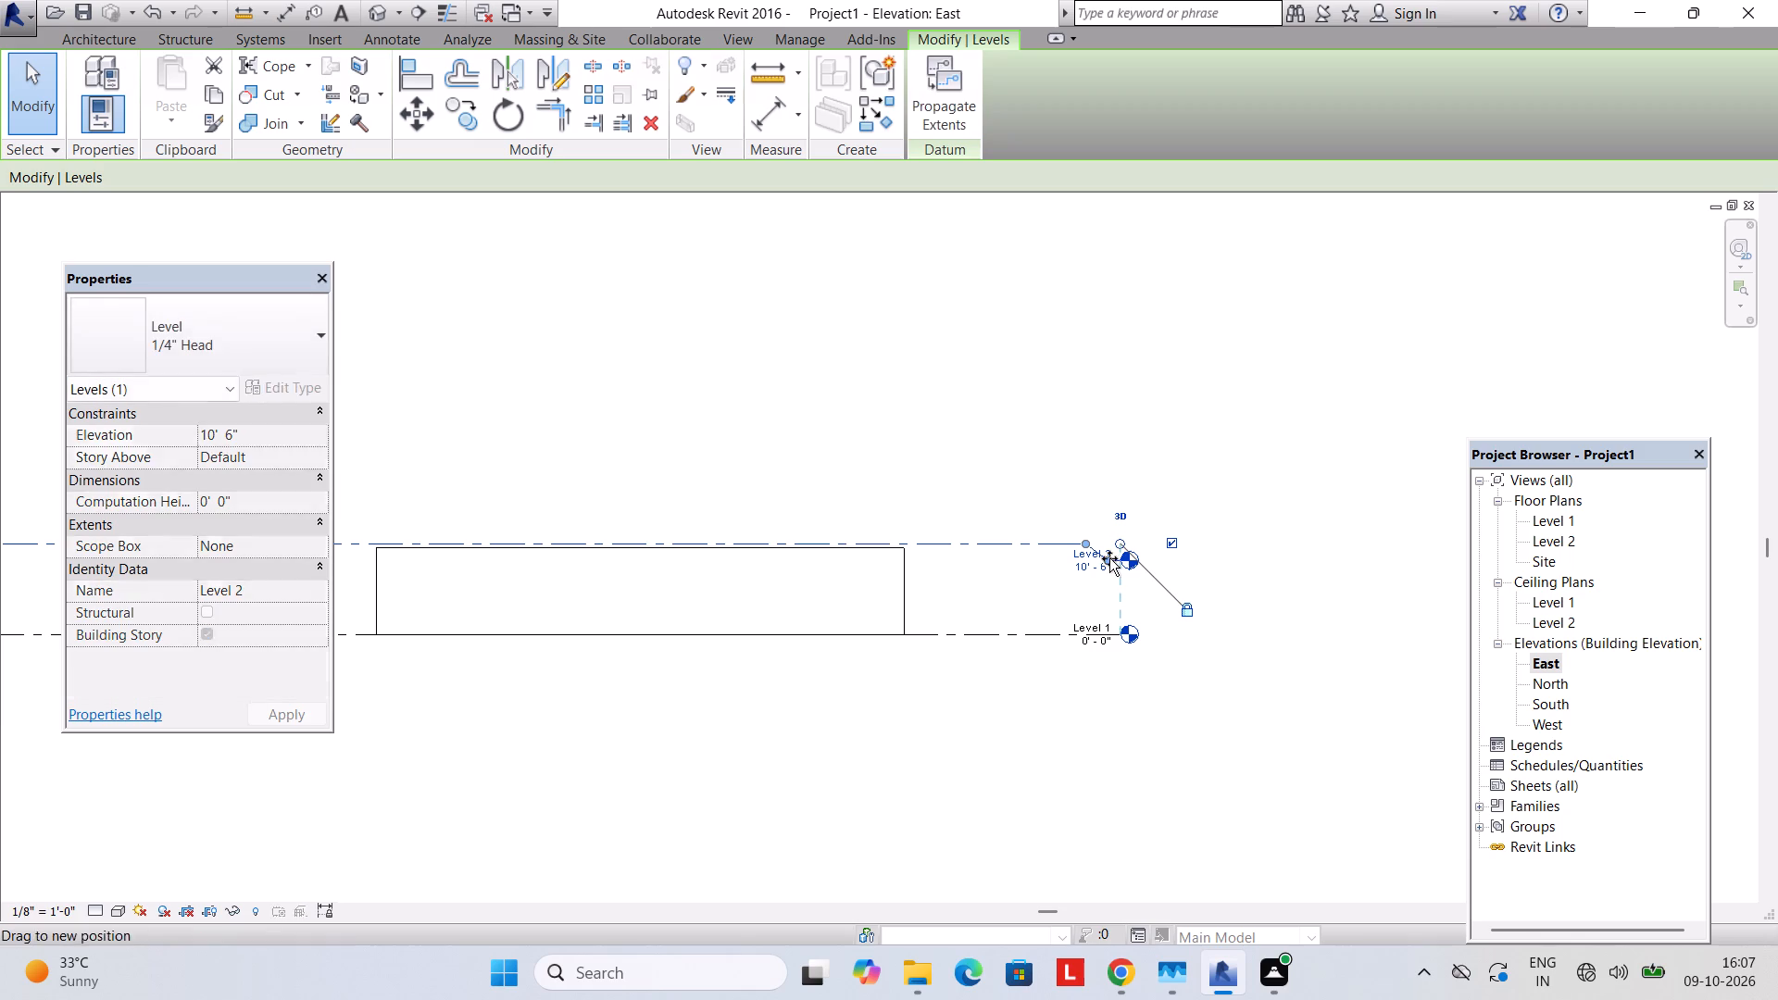
left_click_drag(1111, 556, 1113, 520)
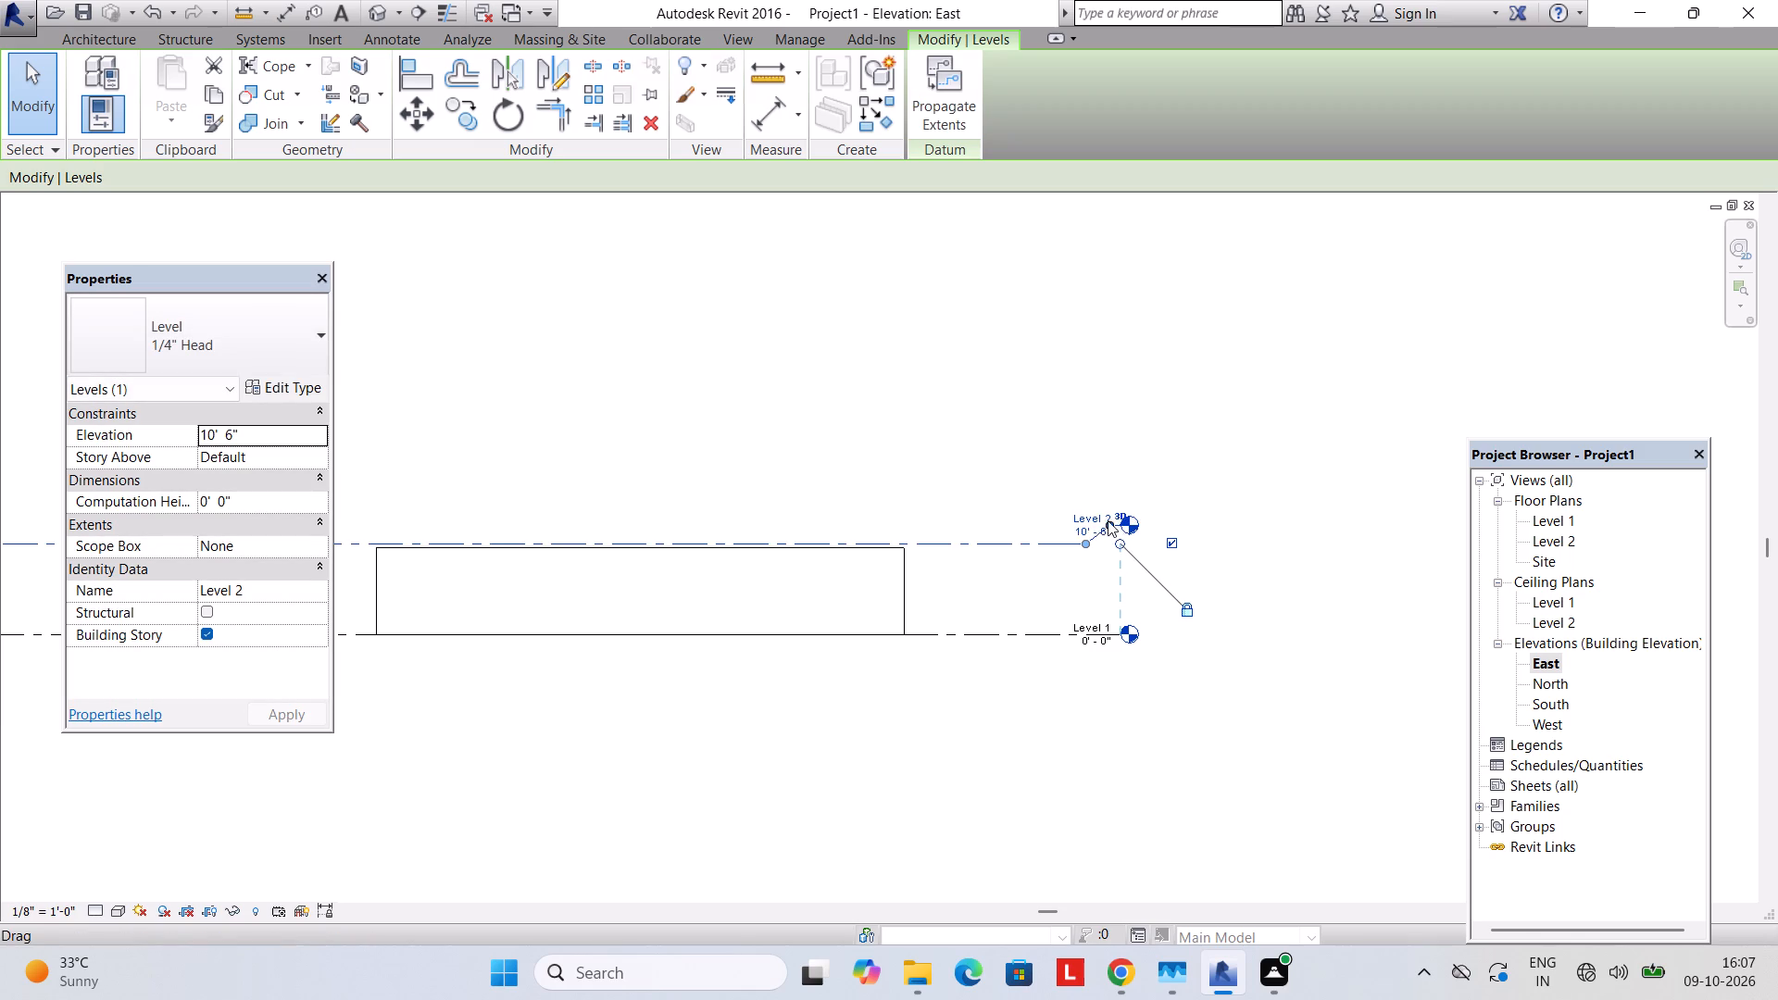
left_click_drag(1108, 520, 1108, 542)
middle_click_drag(879, 577, 946, 581)
scroll(945, 581, "down", 1)
scroll(950, 587, "up", 1)
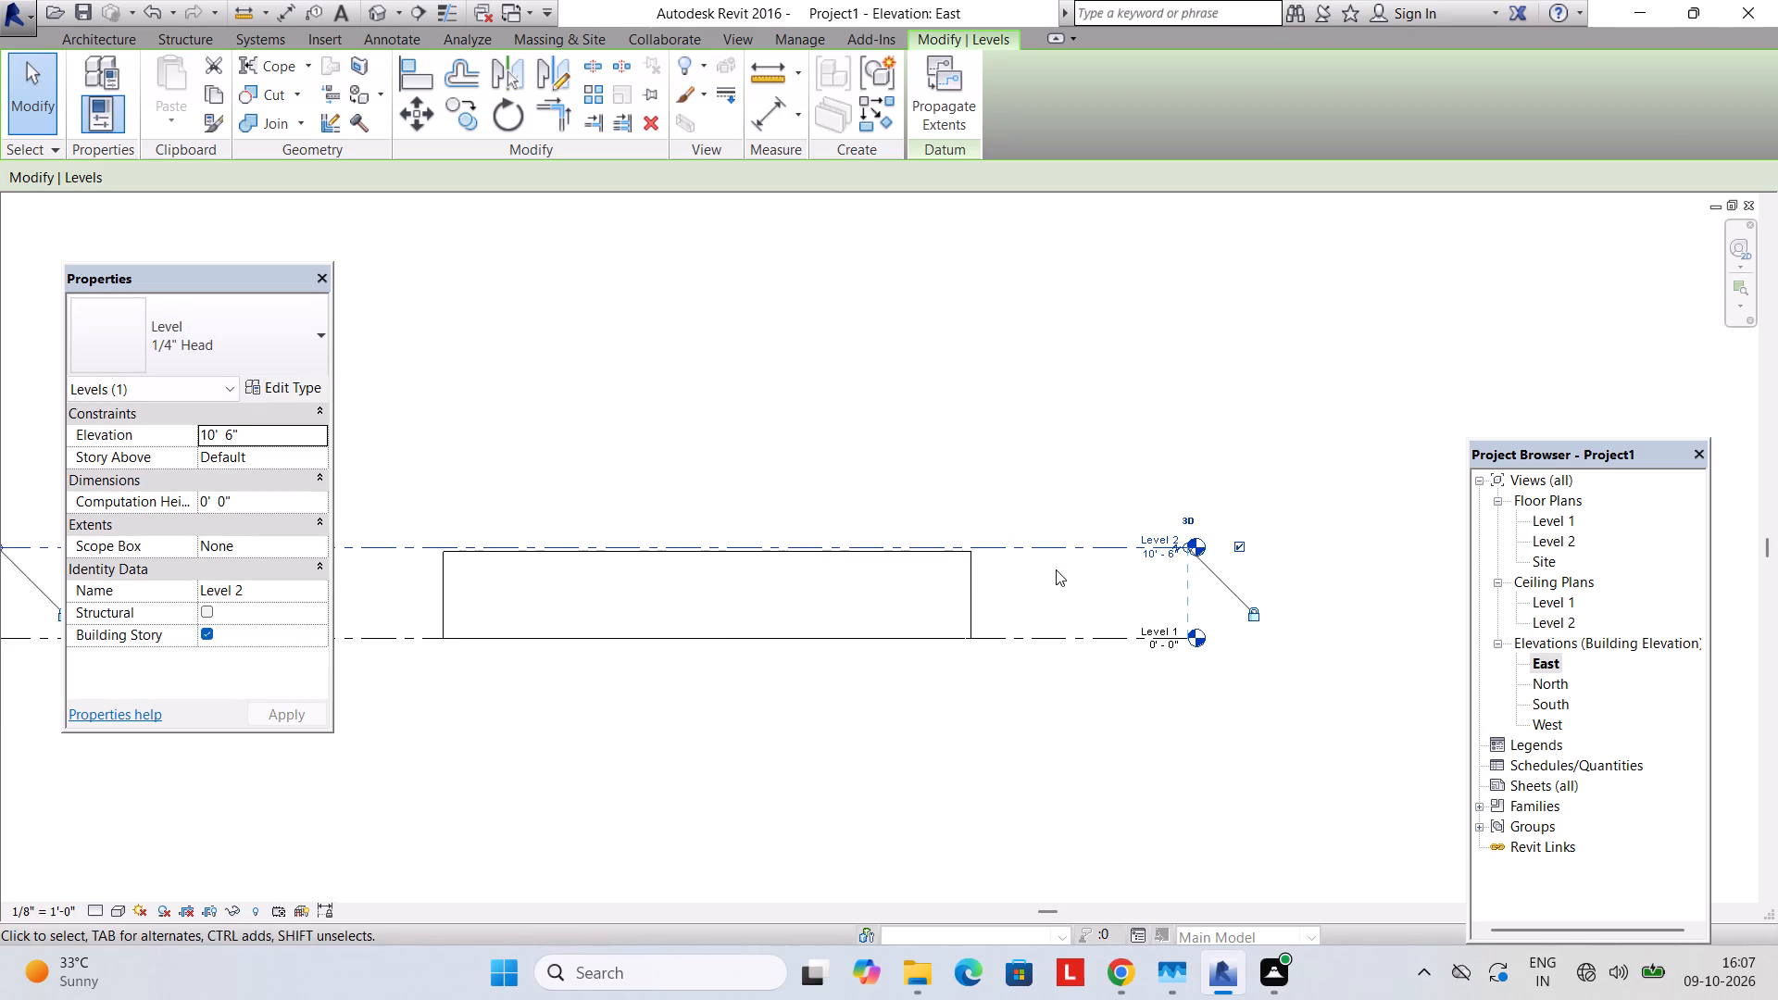
left_click(1051, 545)
left_click(1055, 495)
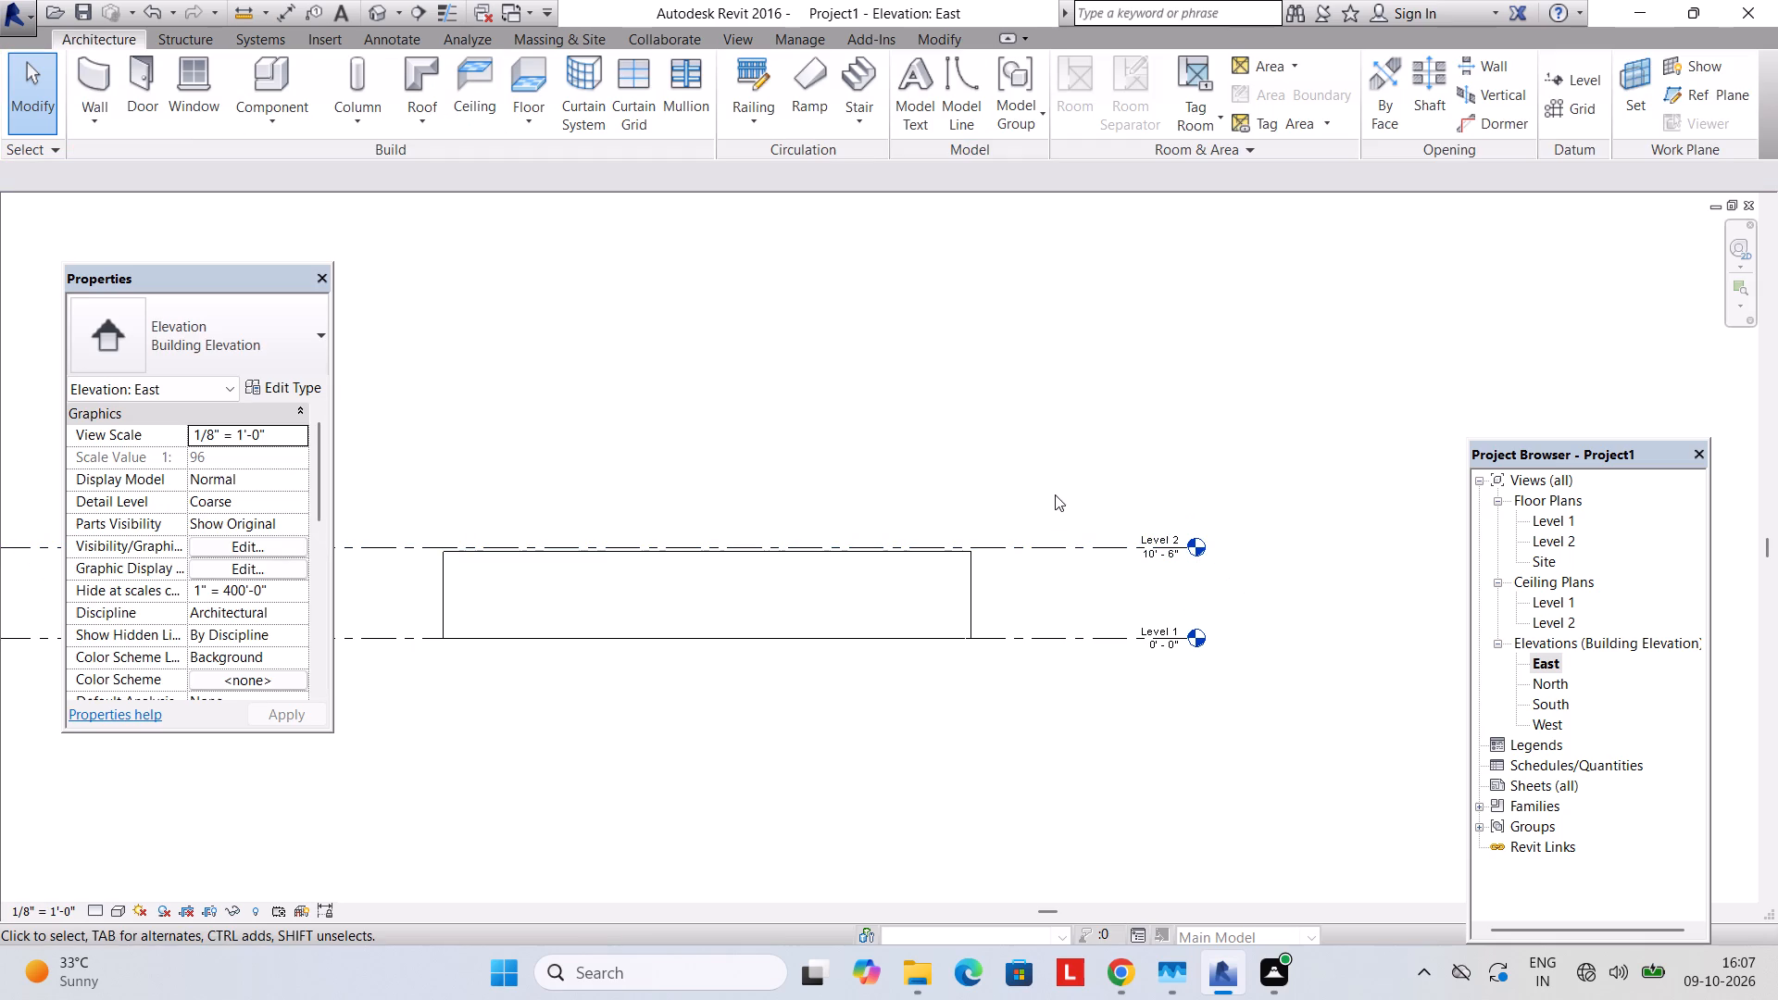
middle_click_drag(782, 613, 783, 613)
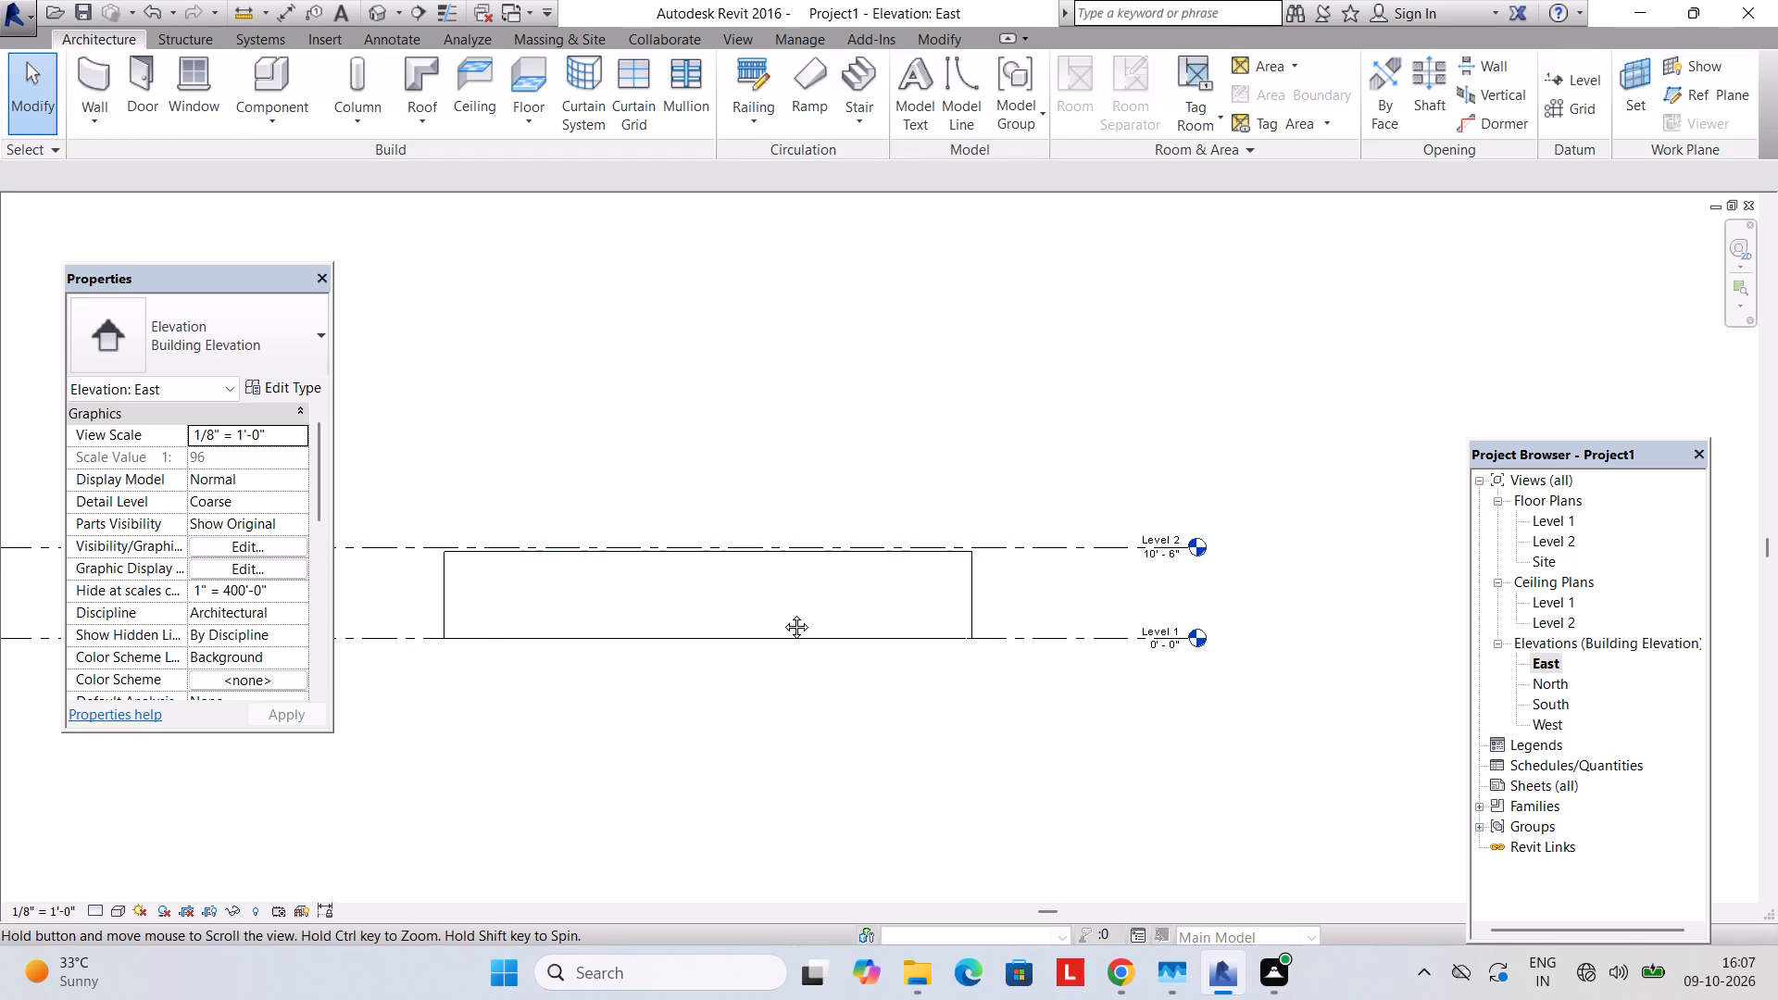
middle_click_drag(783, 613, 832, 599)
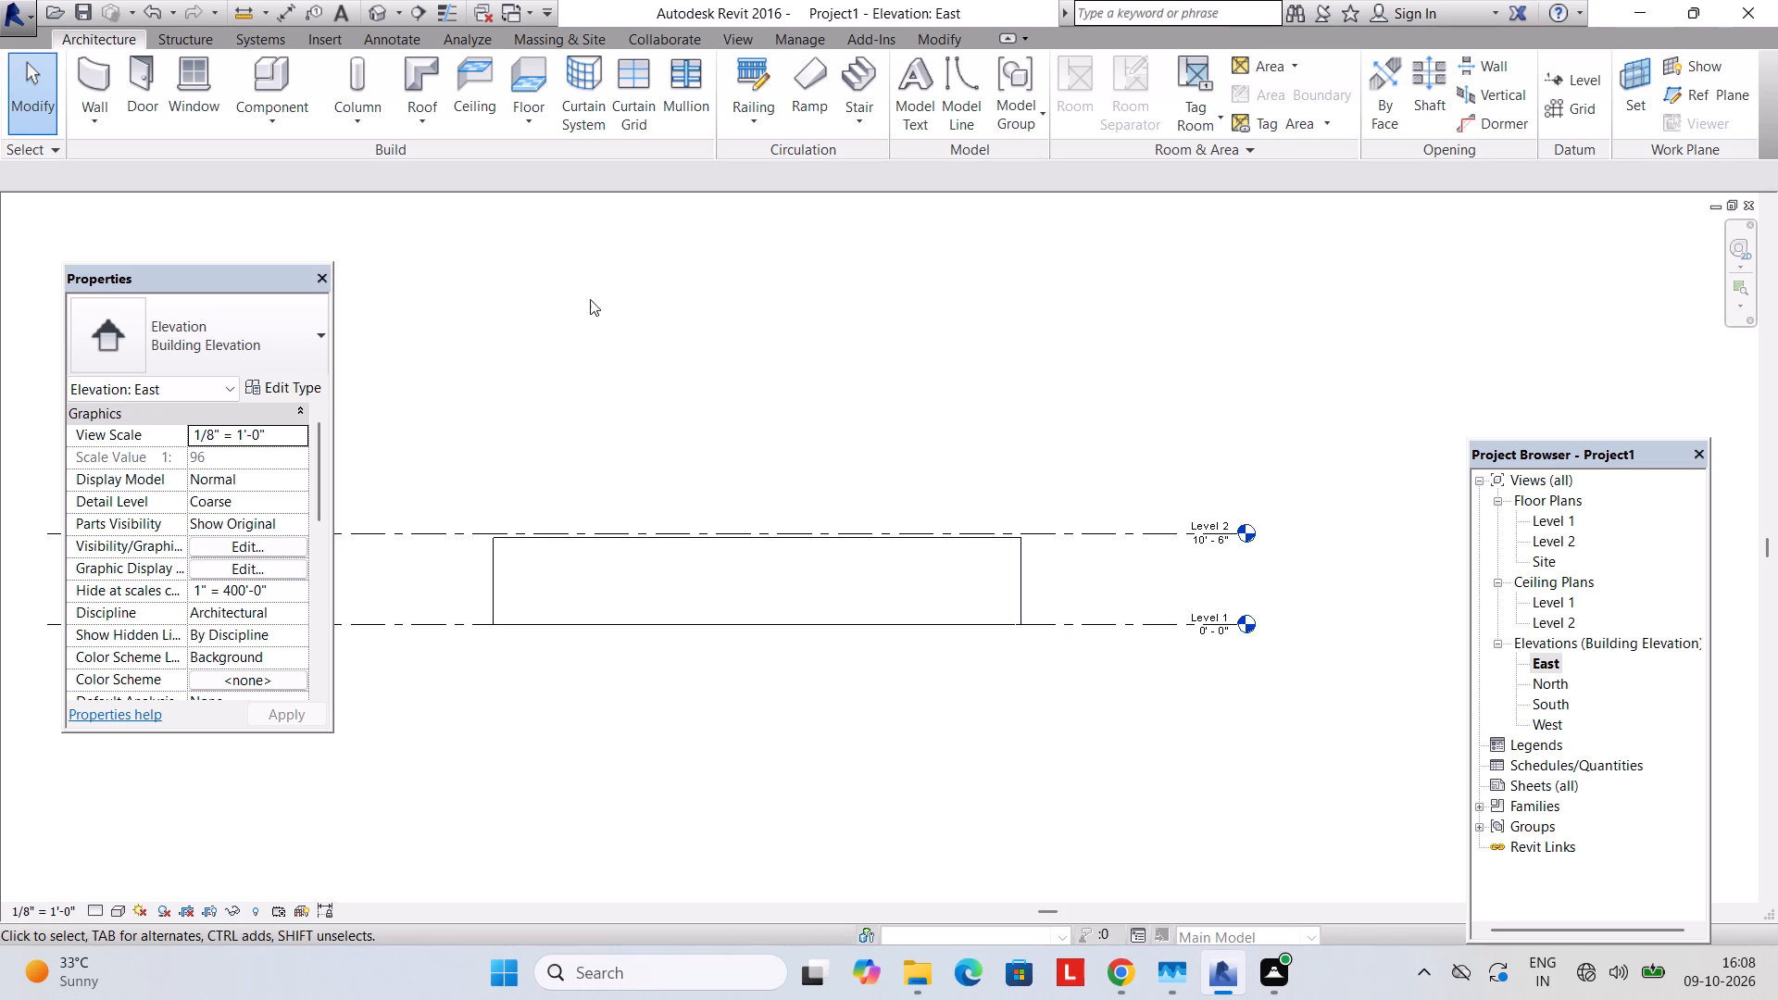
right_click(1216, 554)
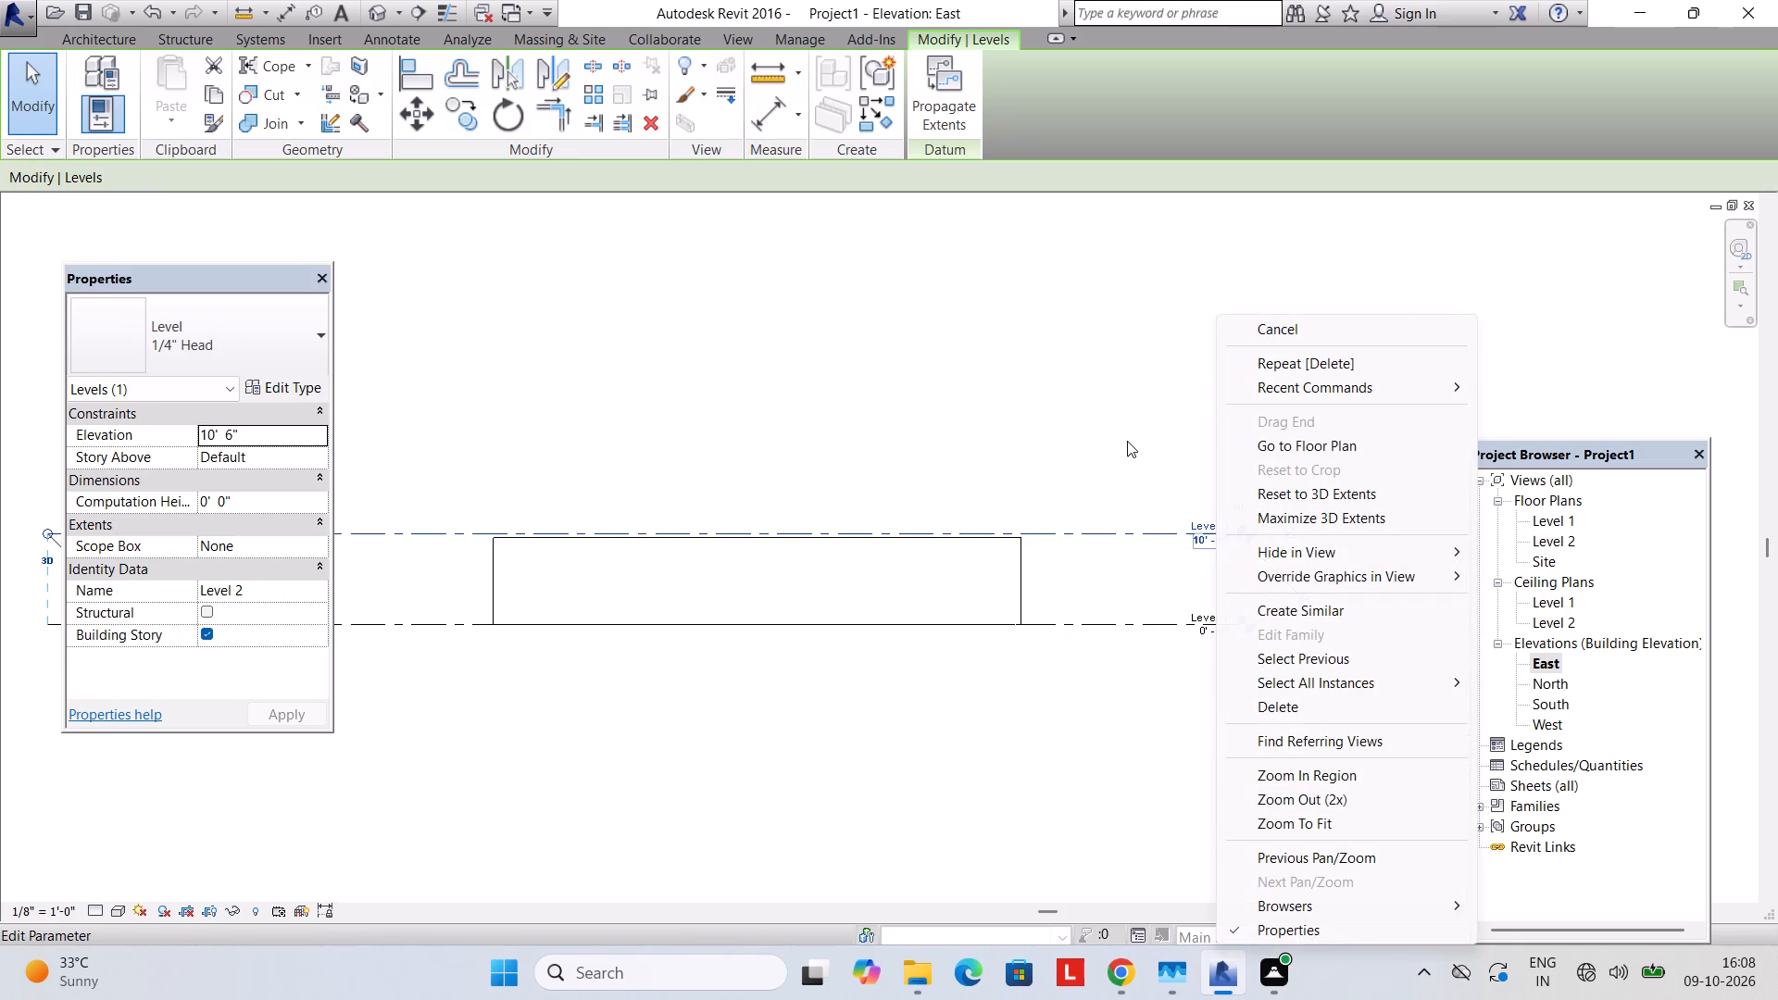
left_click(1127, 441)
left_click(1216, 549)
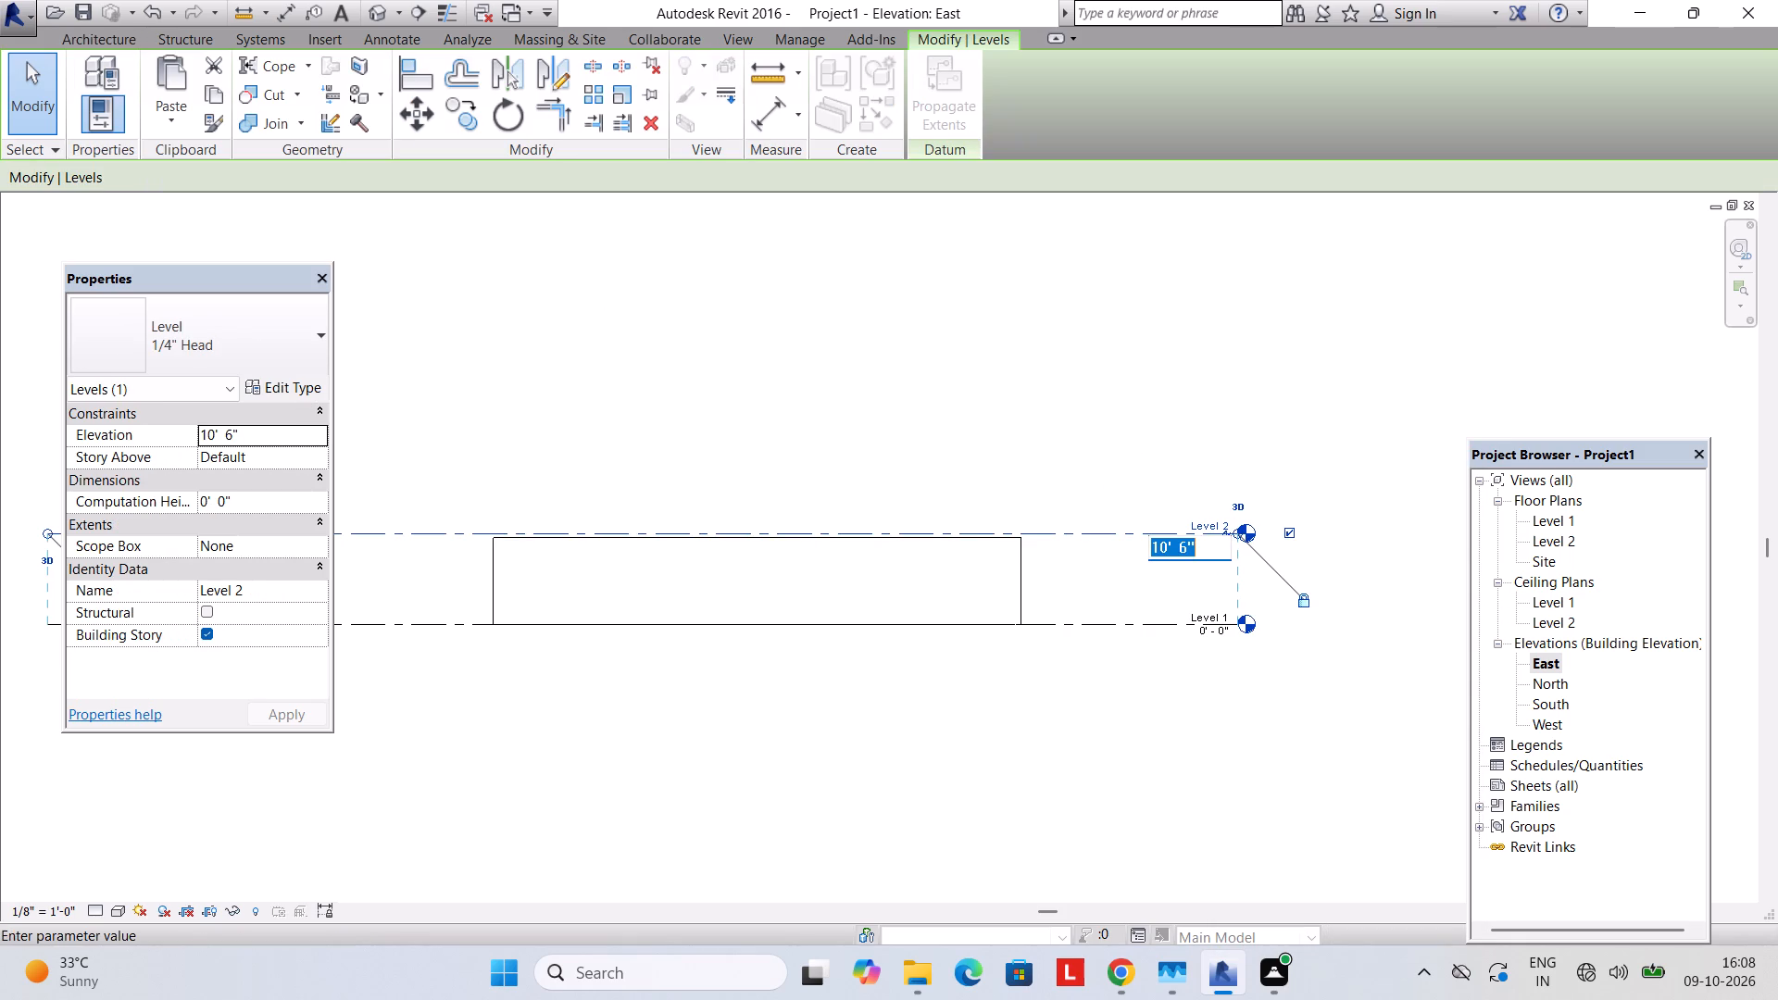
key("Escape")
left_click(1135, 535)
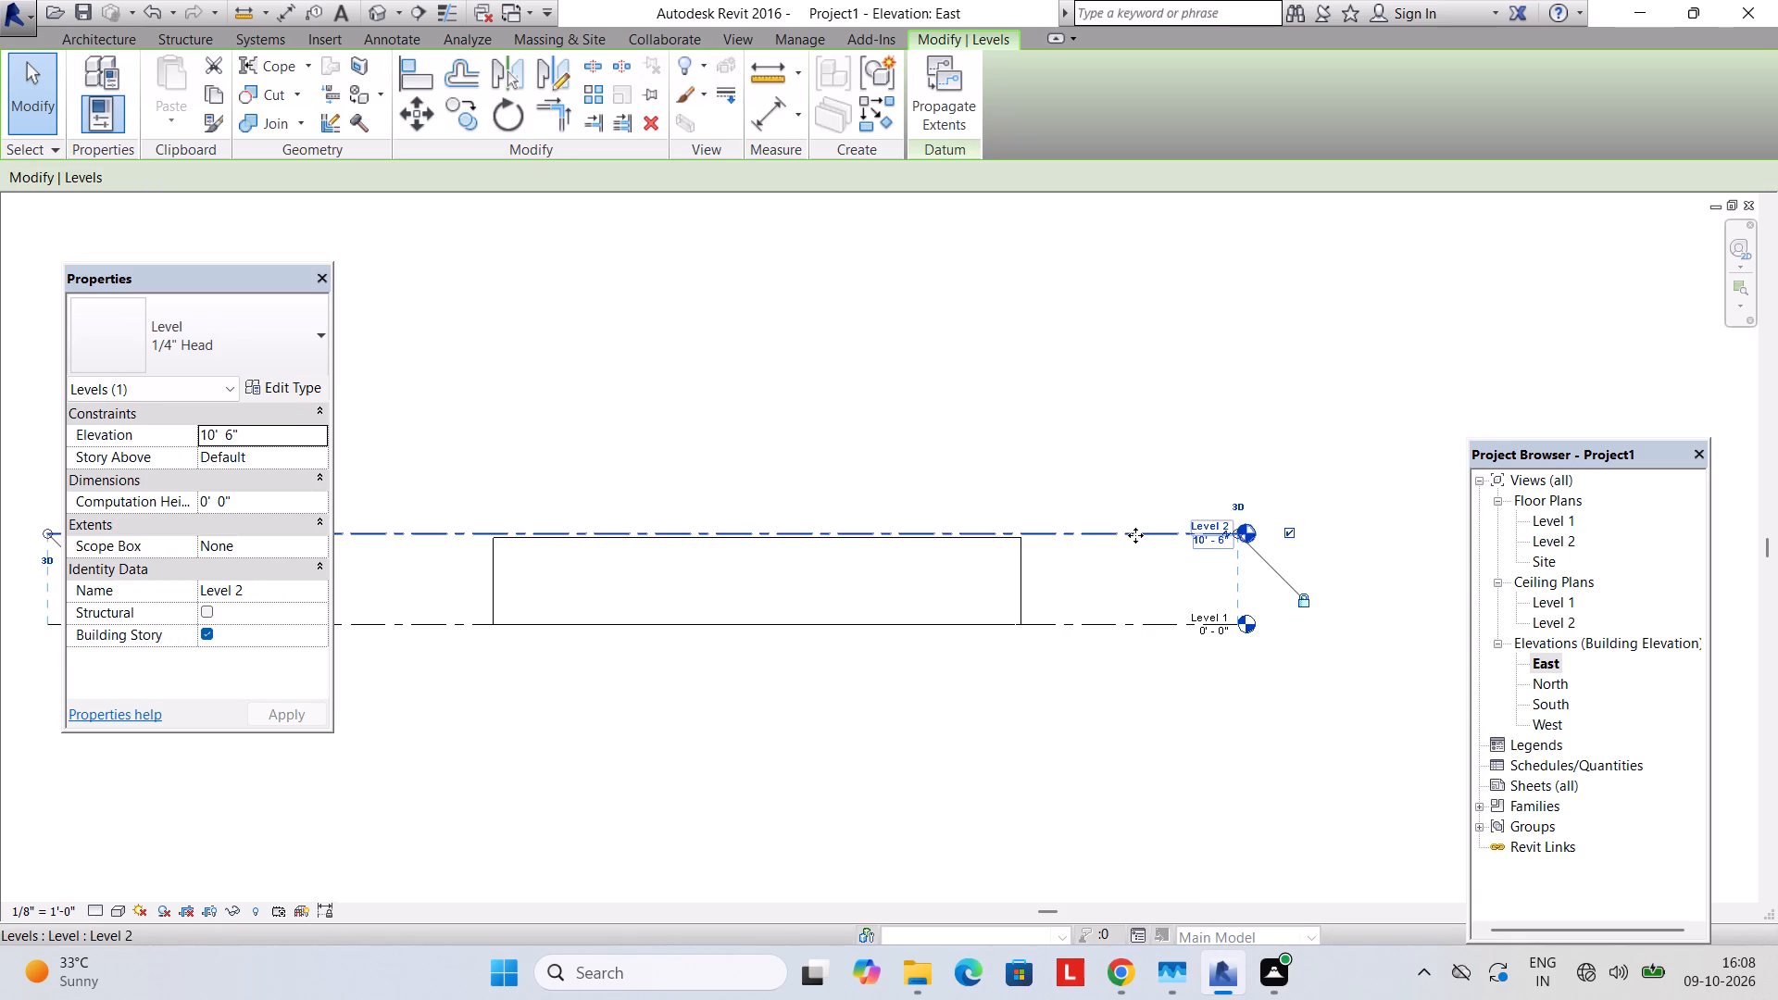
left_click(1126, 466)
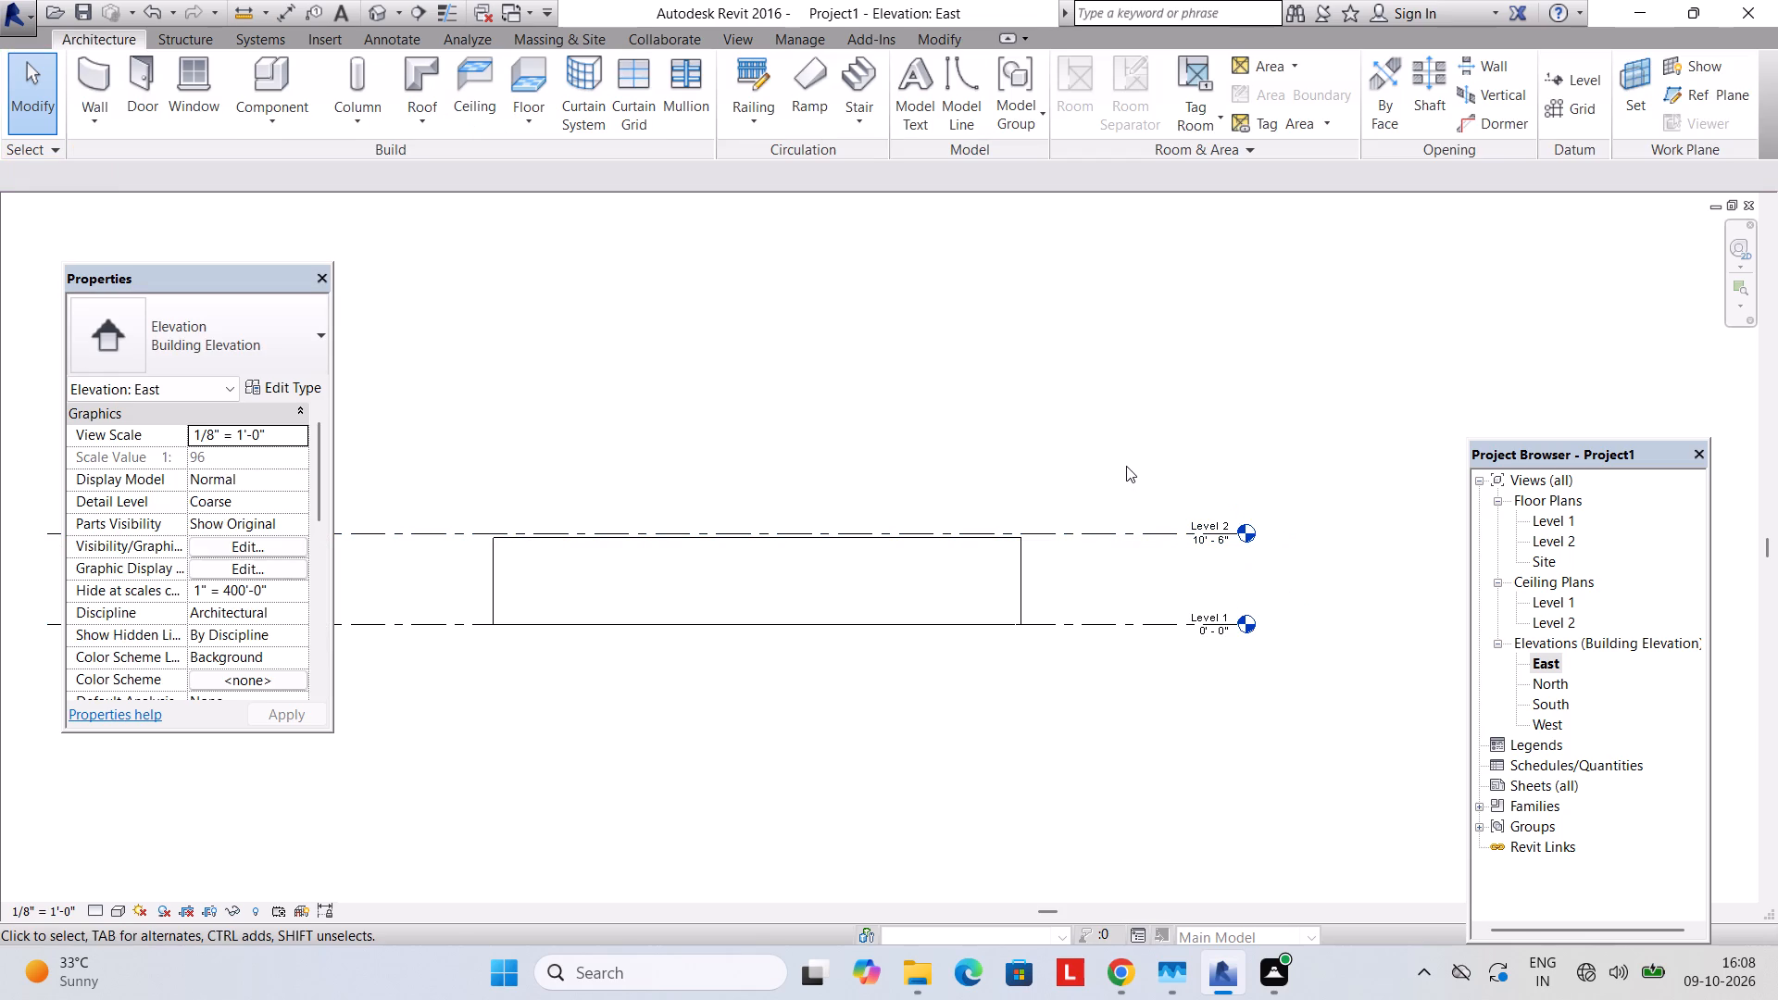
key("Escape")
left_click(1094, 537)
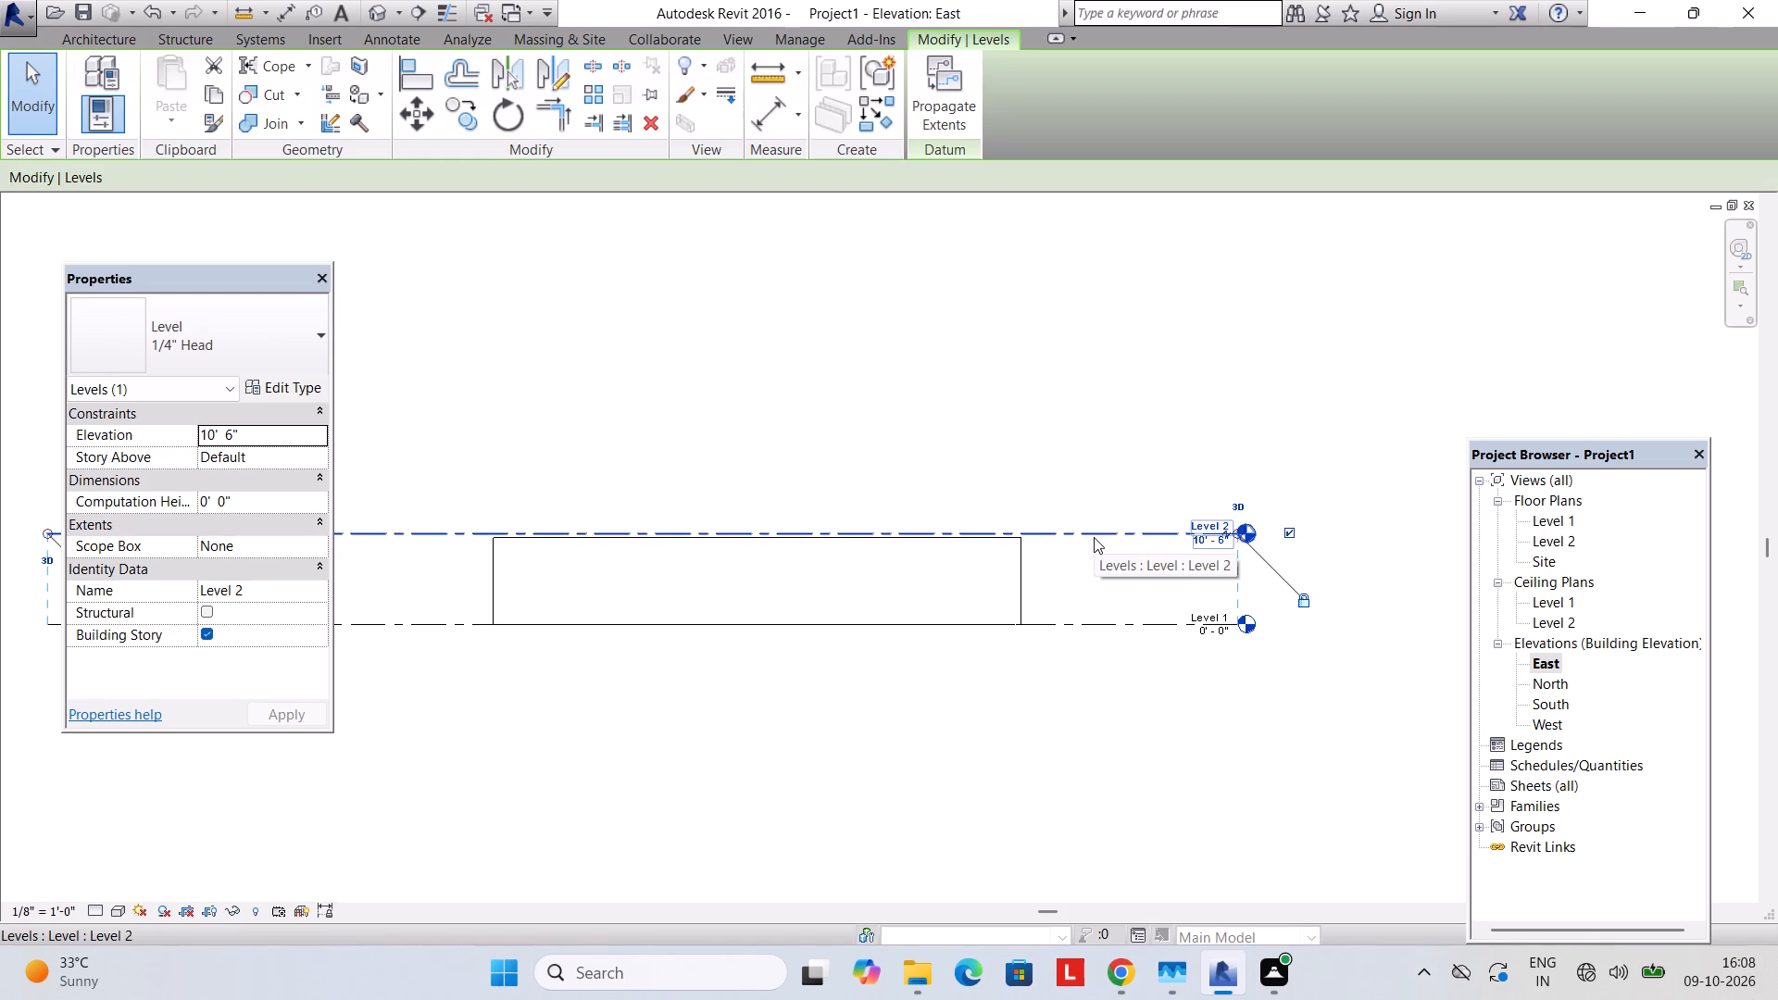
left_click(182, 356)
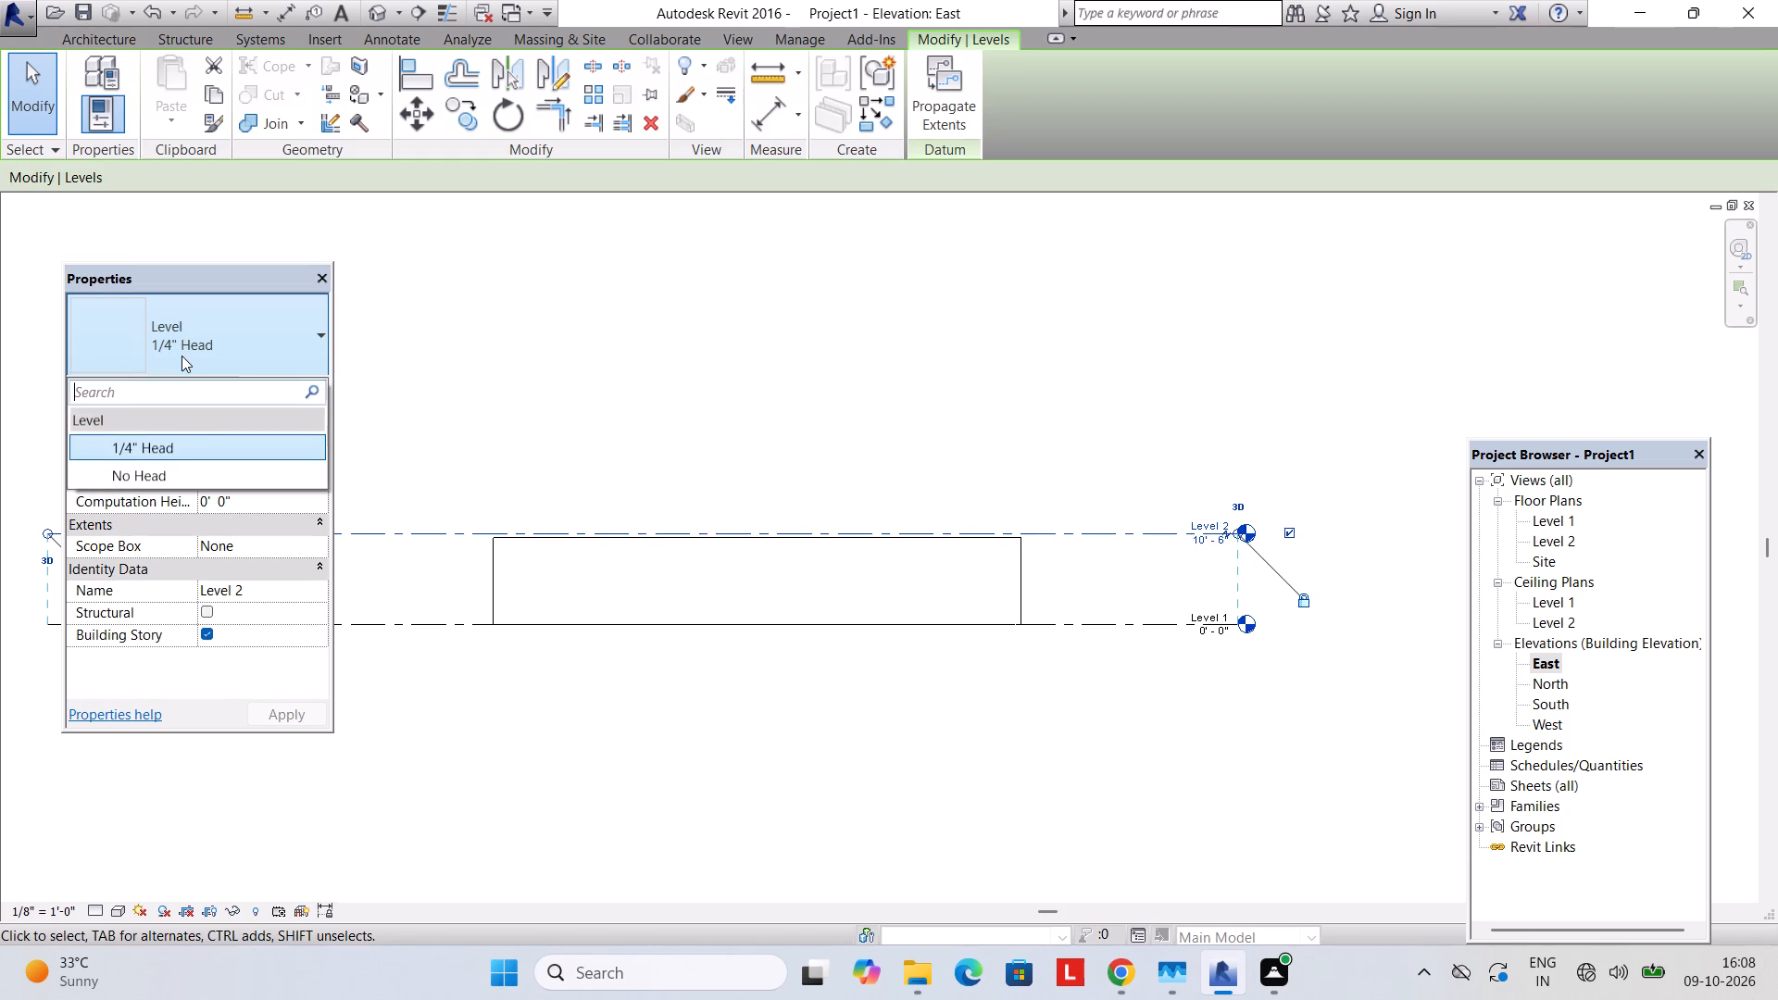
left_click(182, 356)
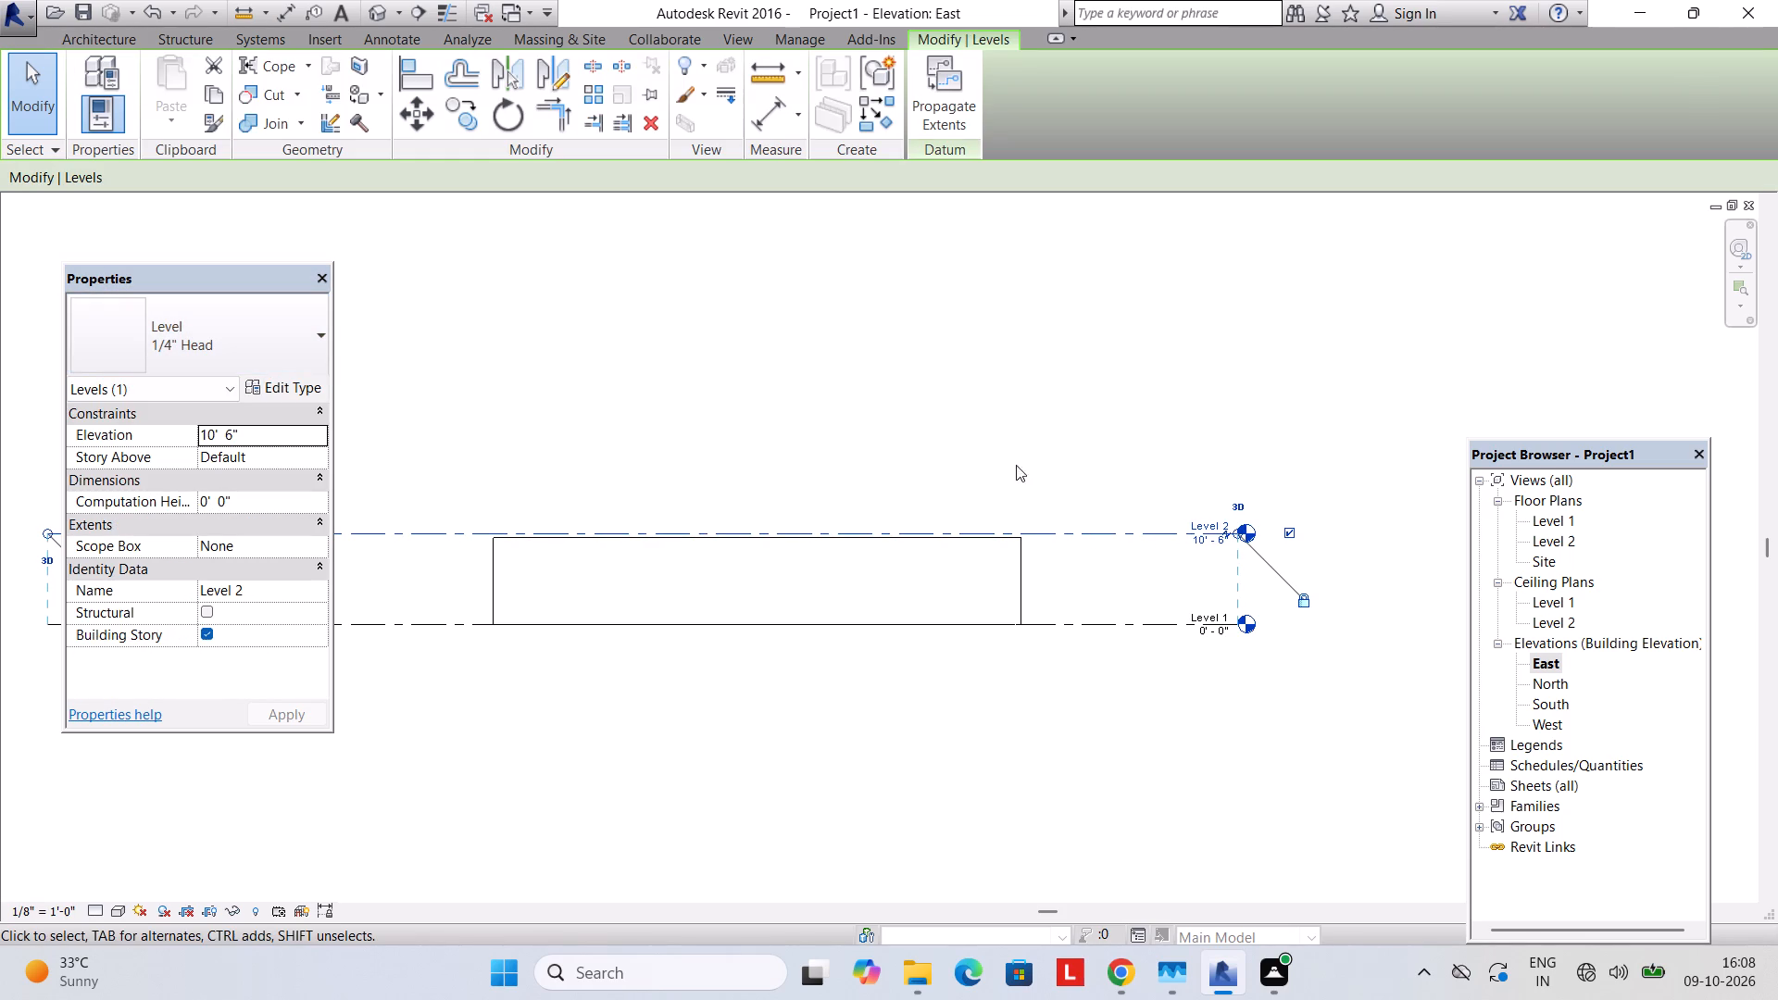
Review the wall outline and levels across the Level 2 and Level 1 floor plans and the East elevation.
left_click(1551, 540)
left_click(1551, 540)
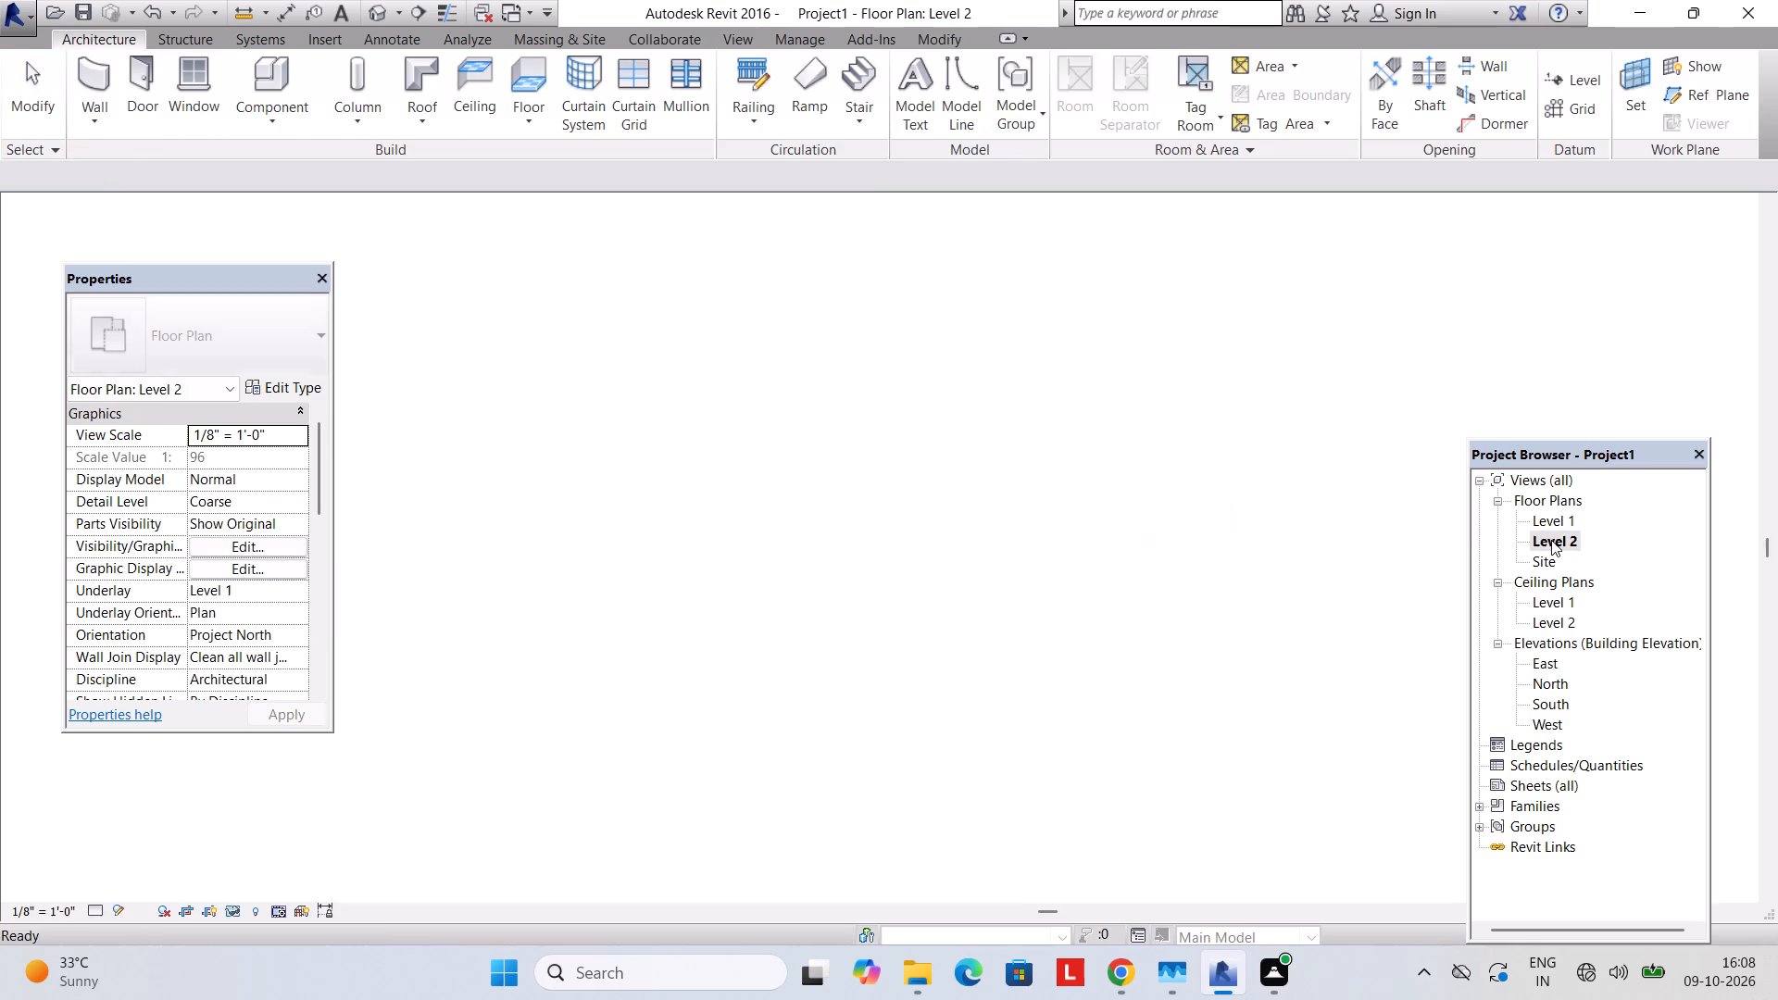
double_click(1549, 513)
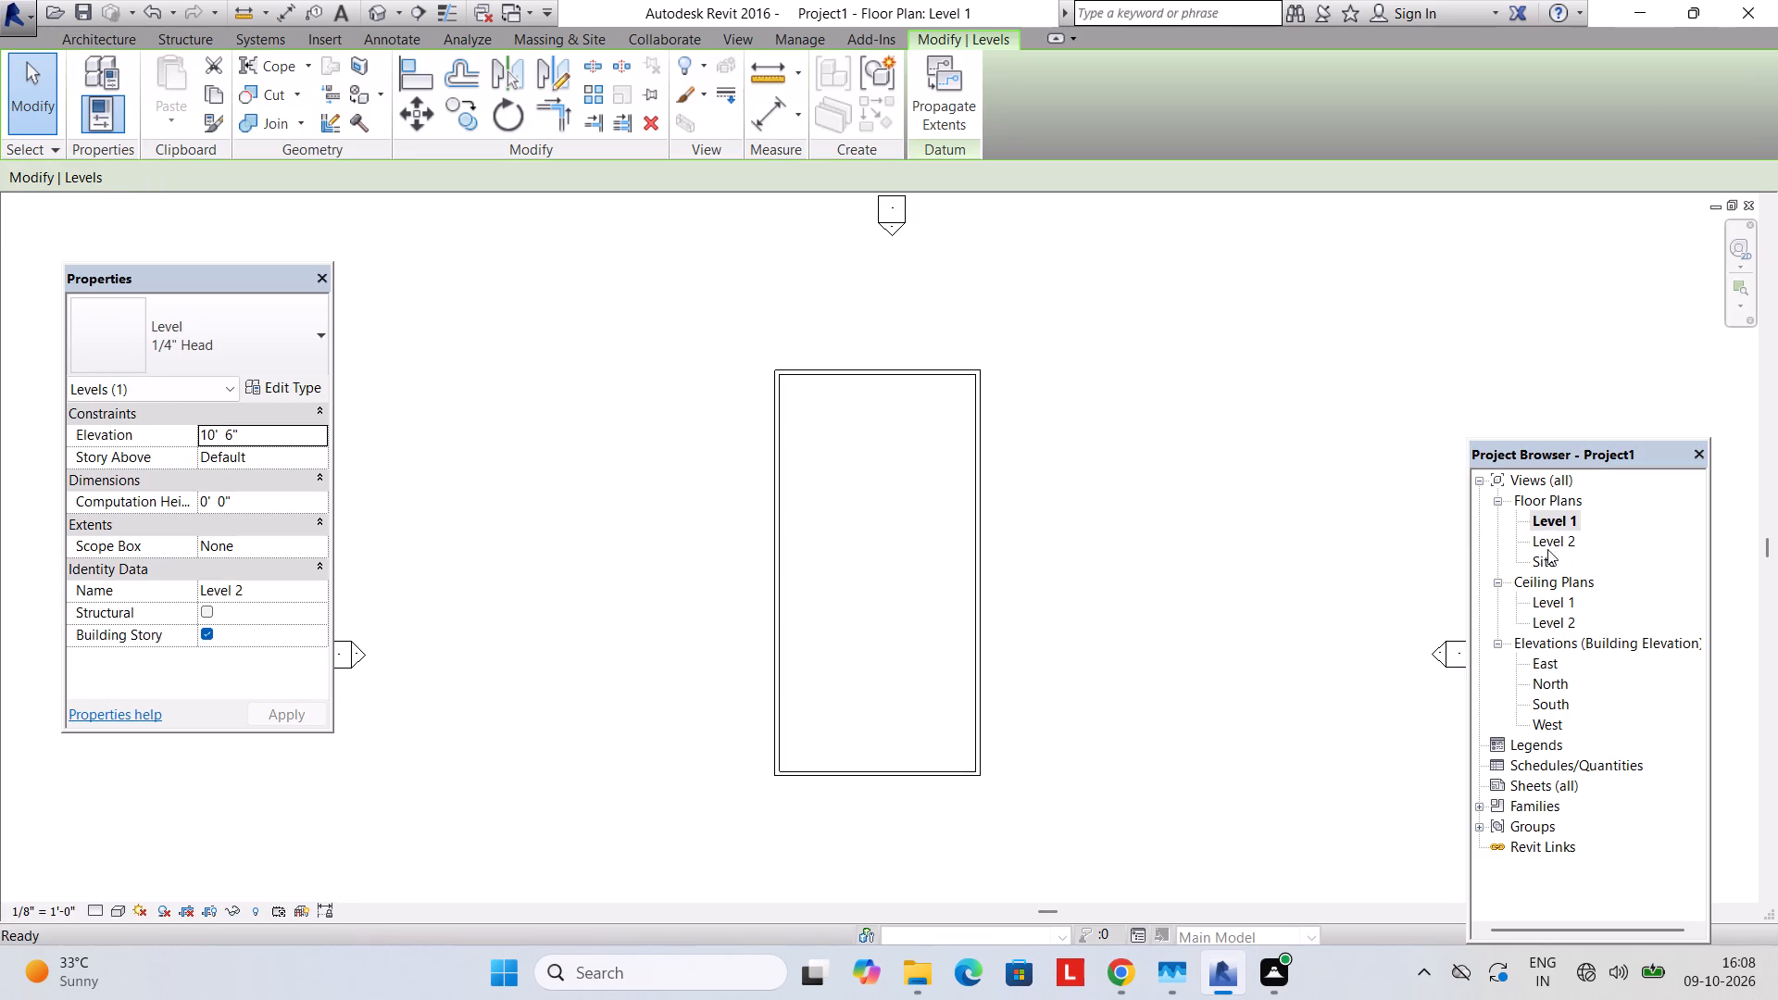
left_click(1549, 648)
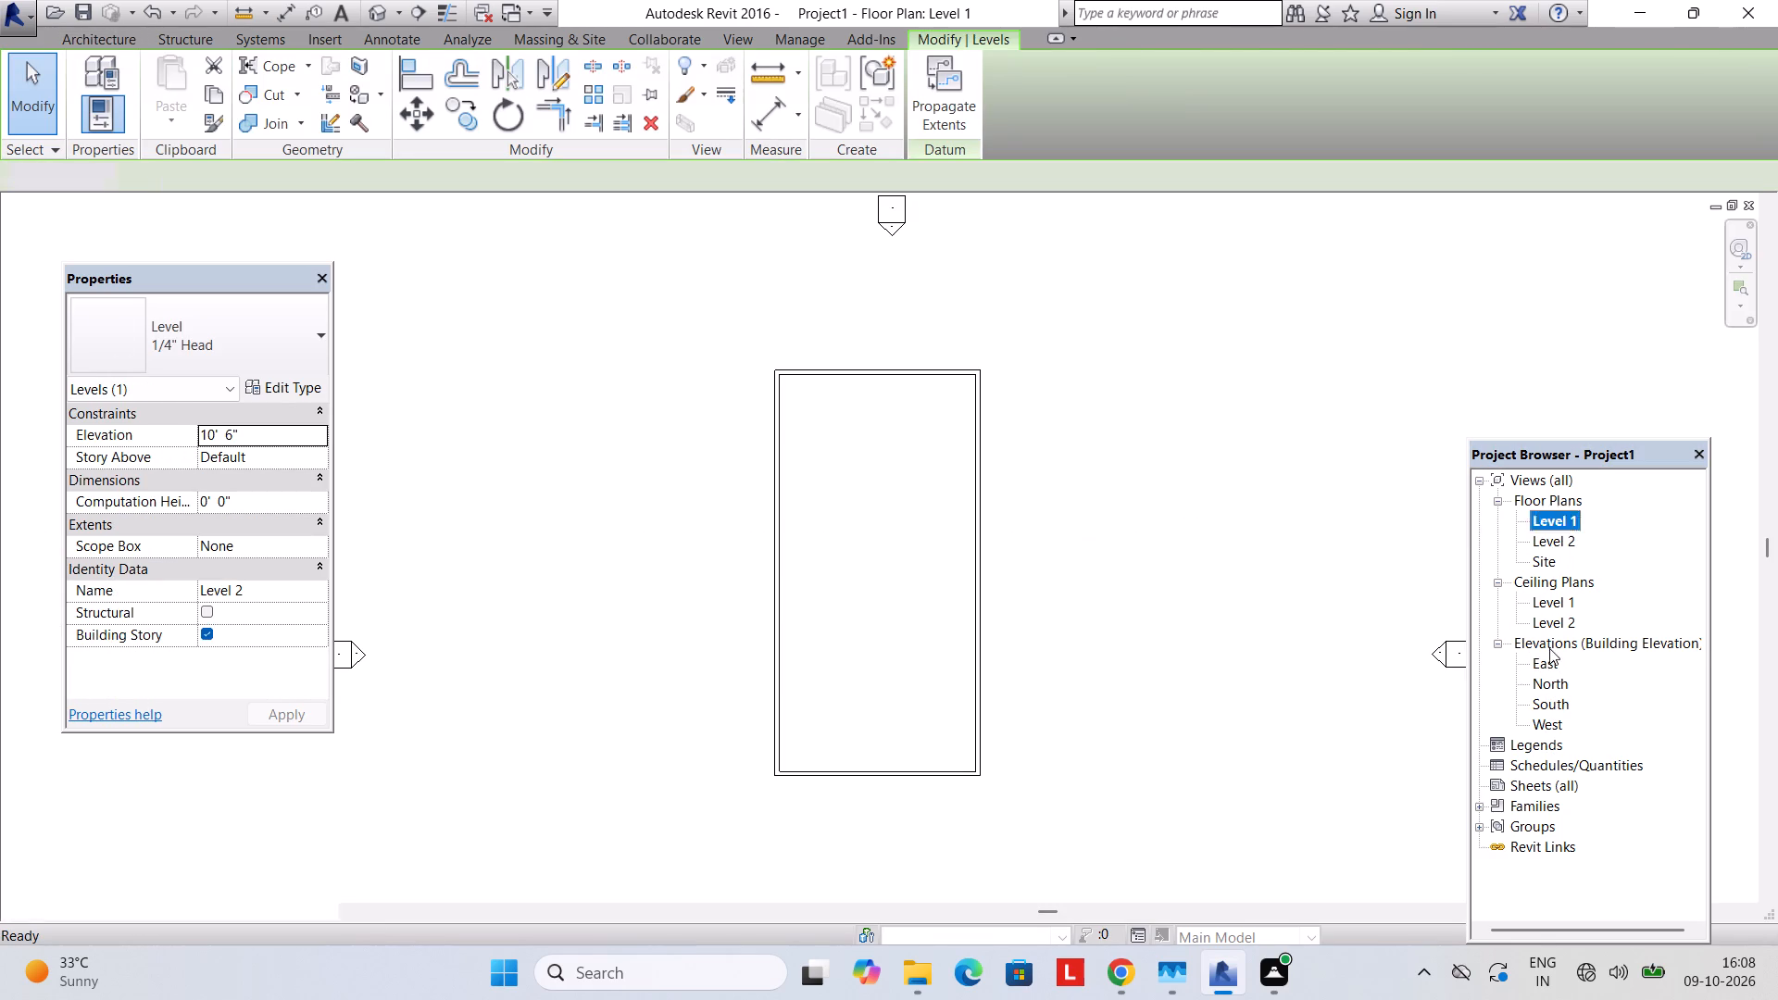
double_click(1549, 658)
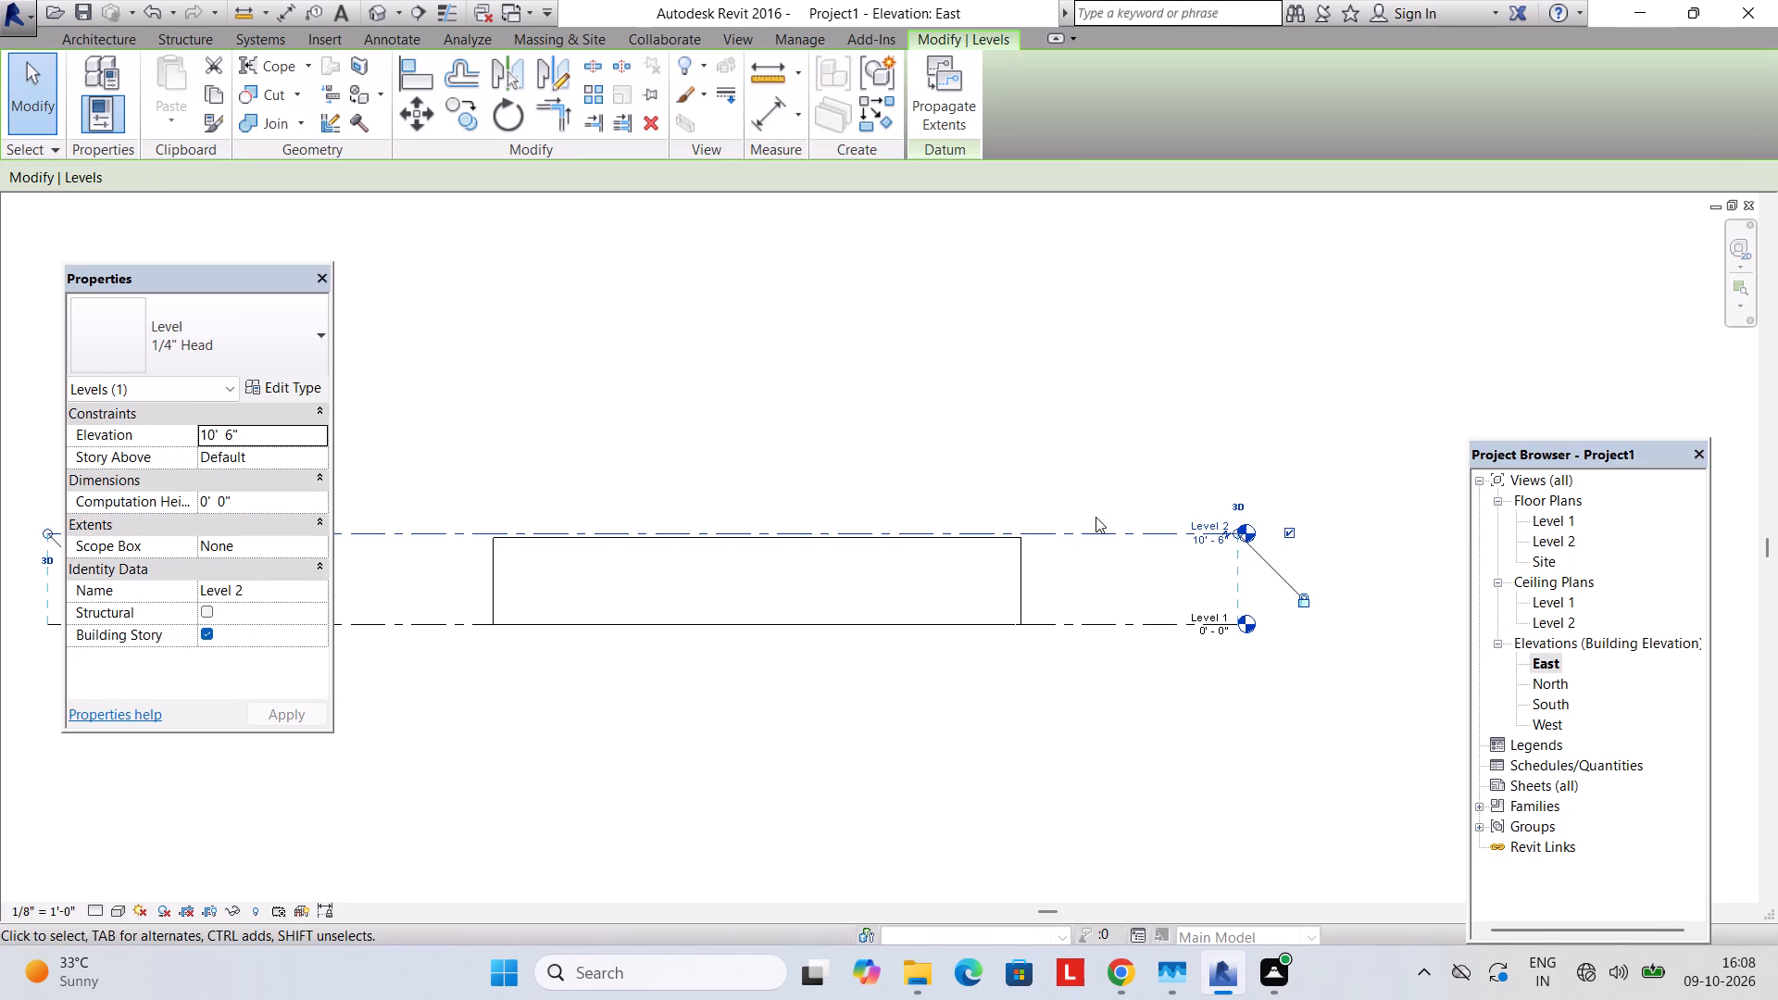
left_click(1106, 540)
double_click(1559, 520)
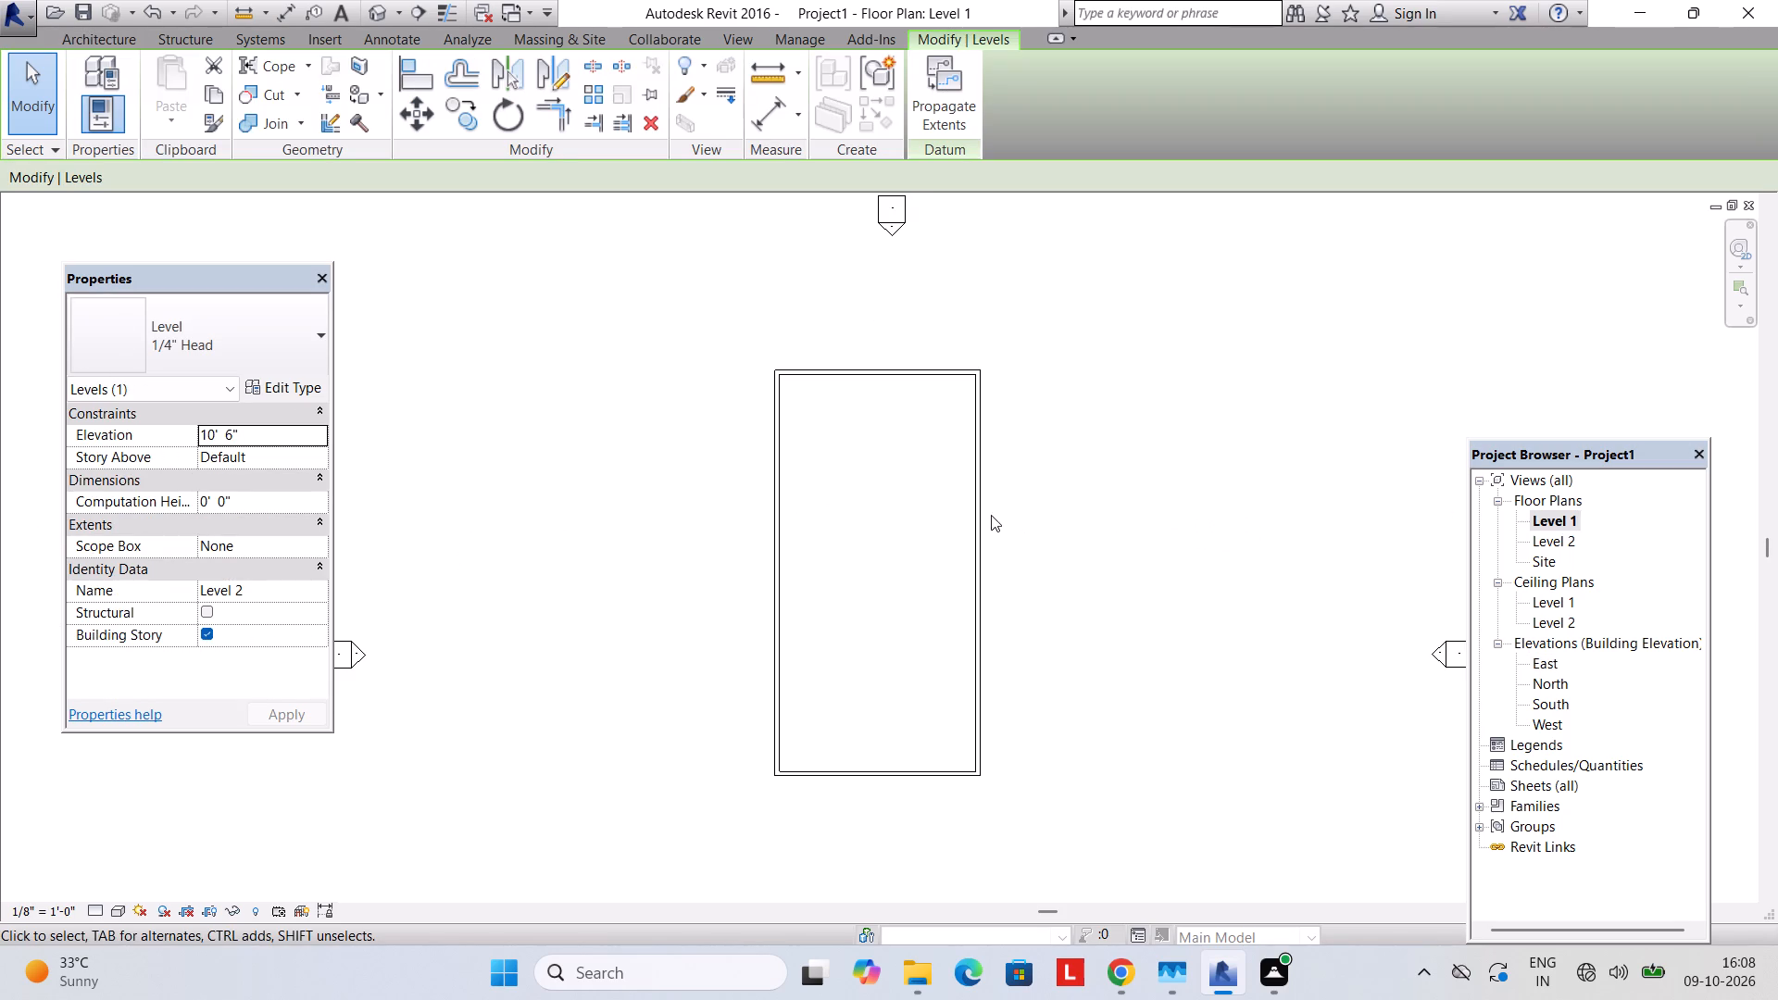
middle_click_drag(1046, 569, 1154, 602)
middle_click_drag(1037, 651, 1067, 613)
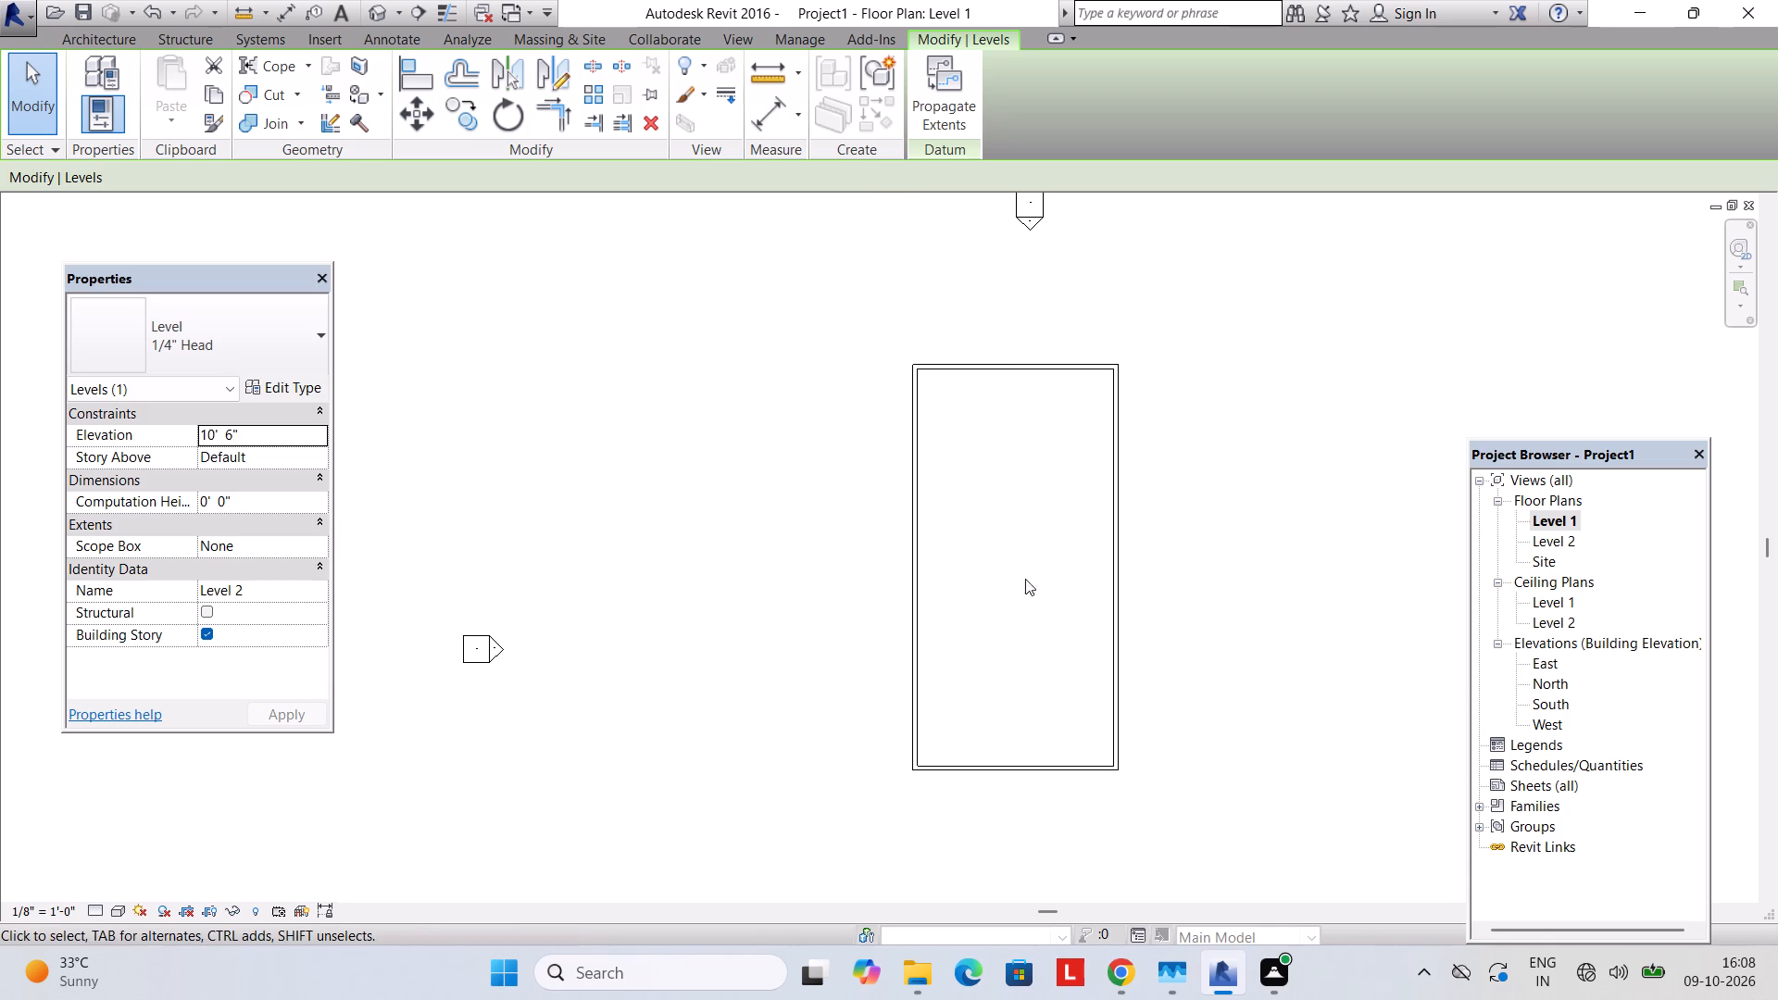
scroll(929, 483, "up", 1)
middle_click_drag(945, 521, 920, 462)
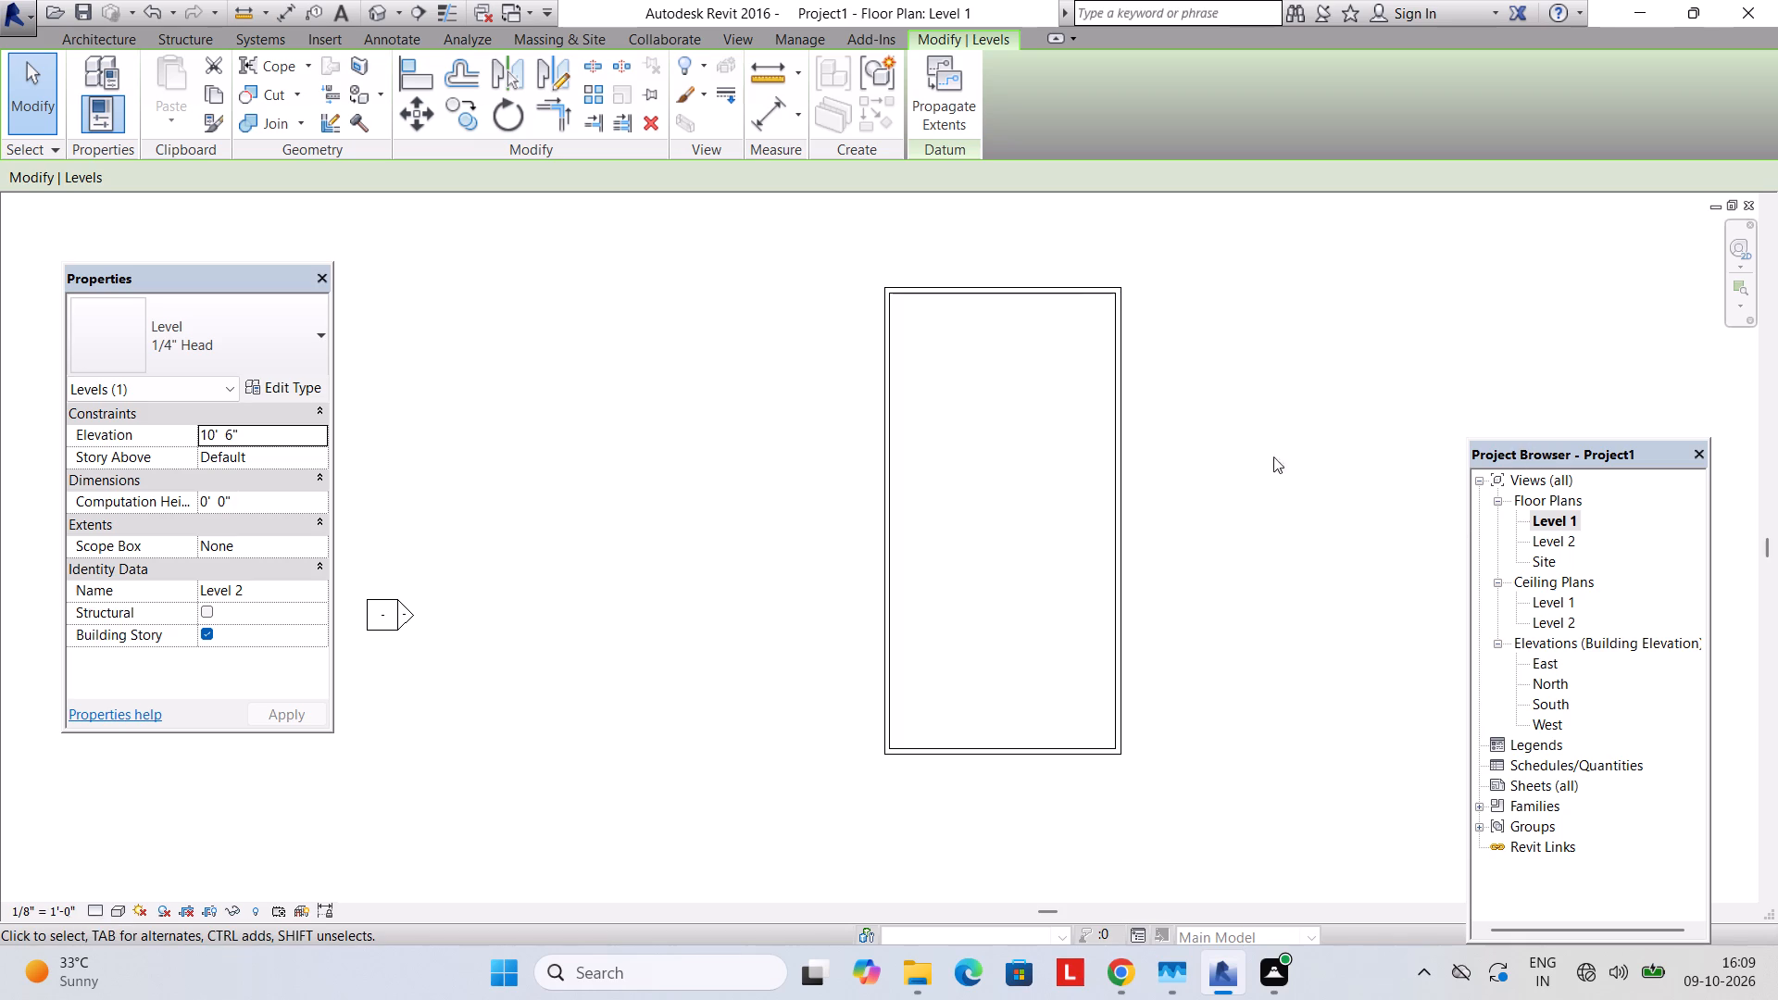
middle_click_drag(1211, 558, 1240, 598)
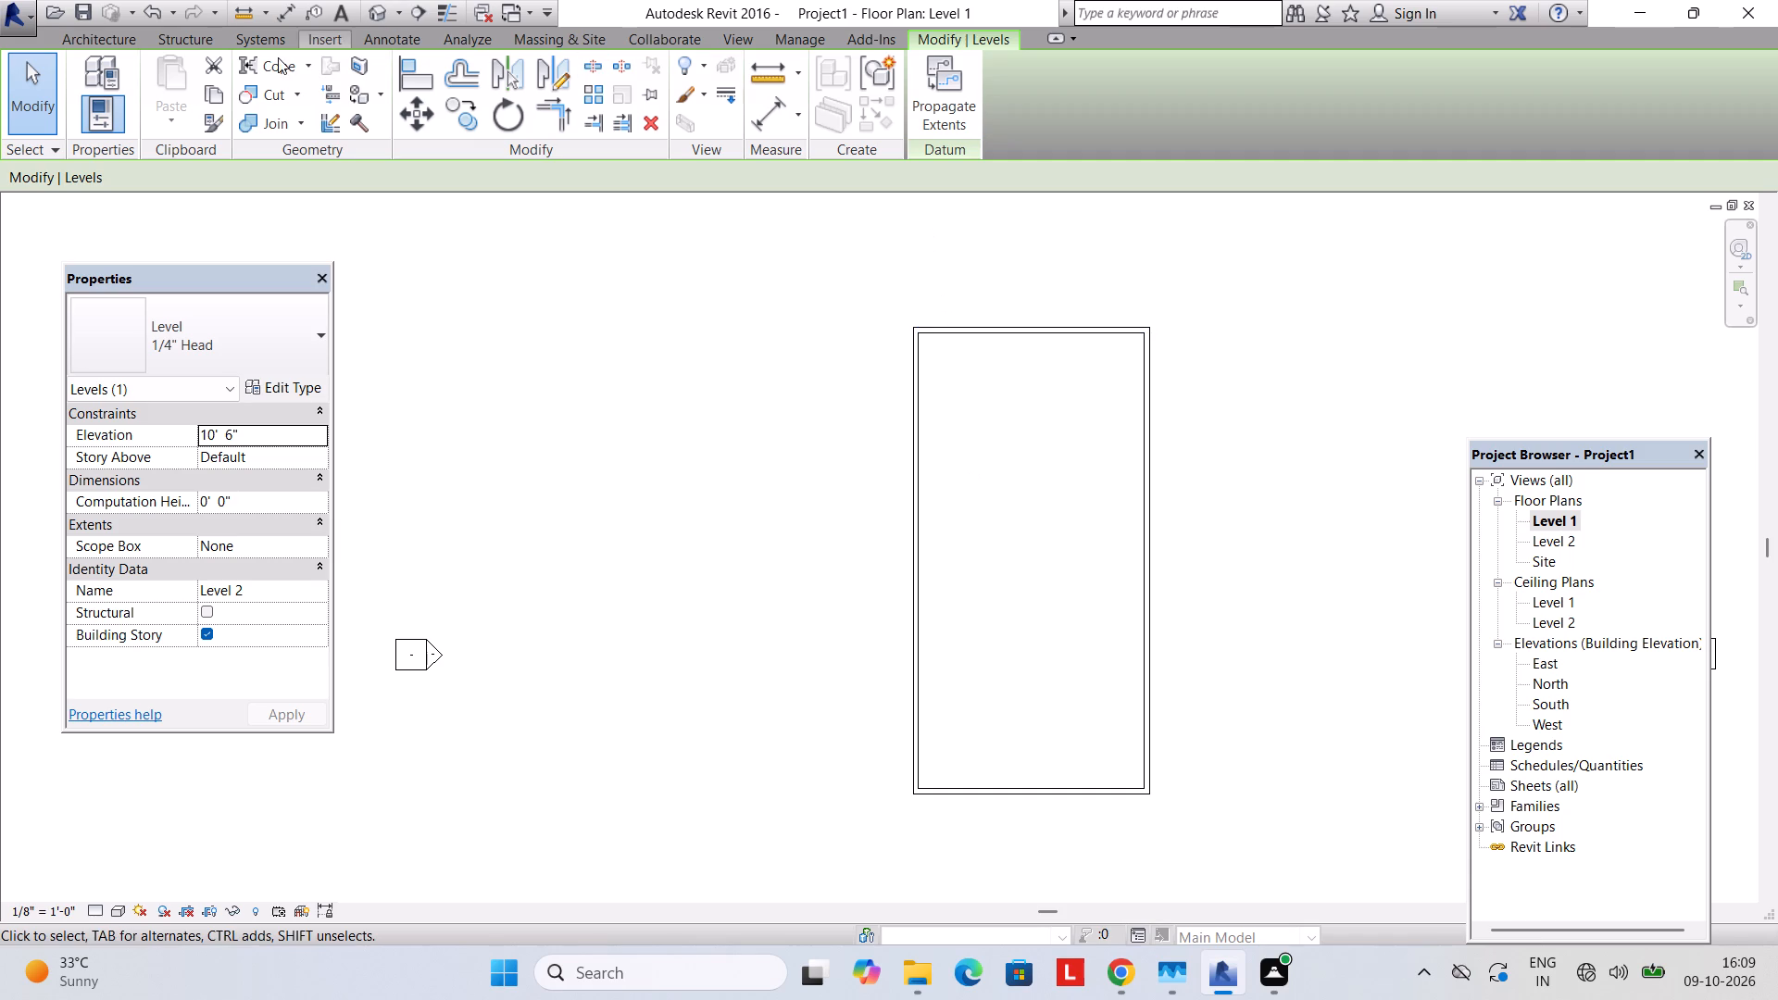
double_click(1559, 674)
double_click(1549, 663)
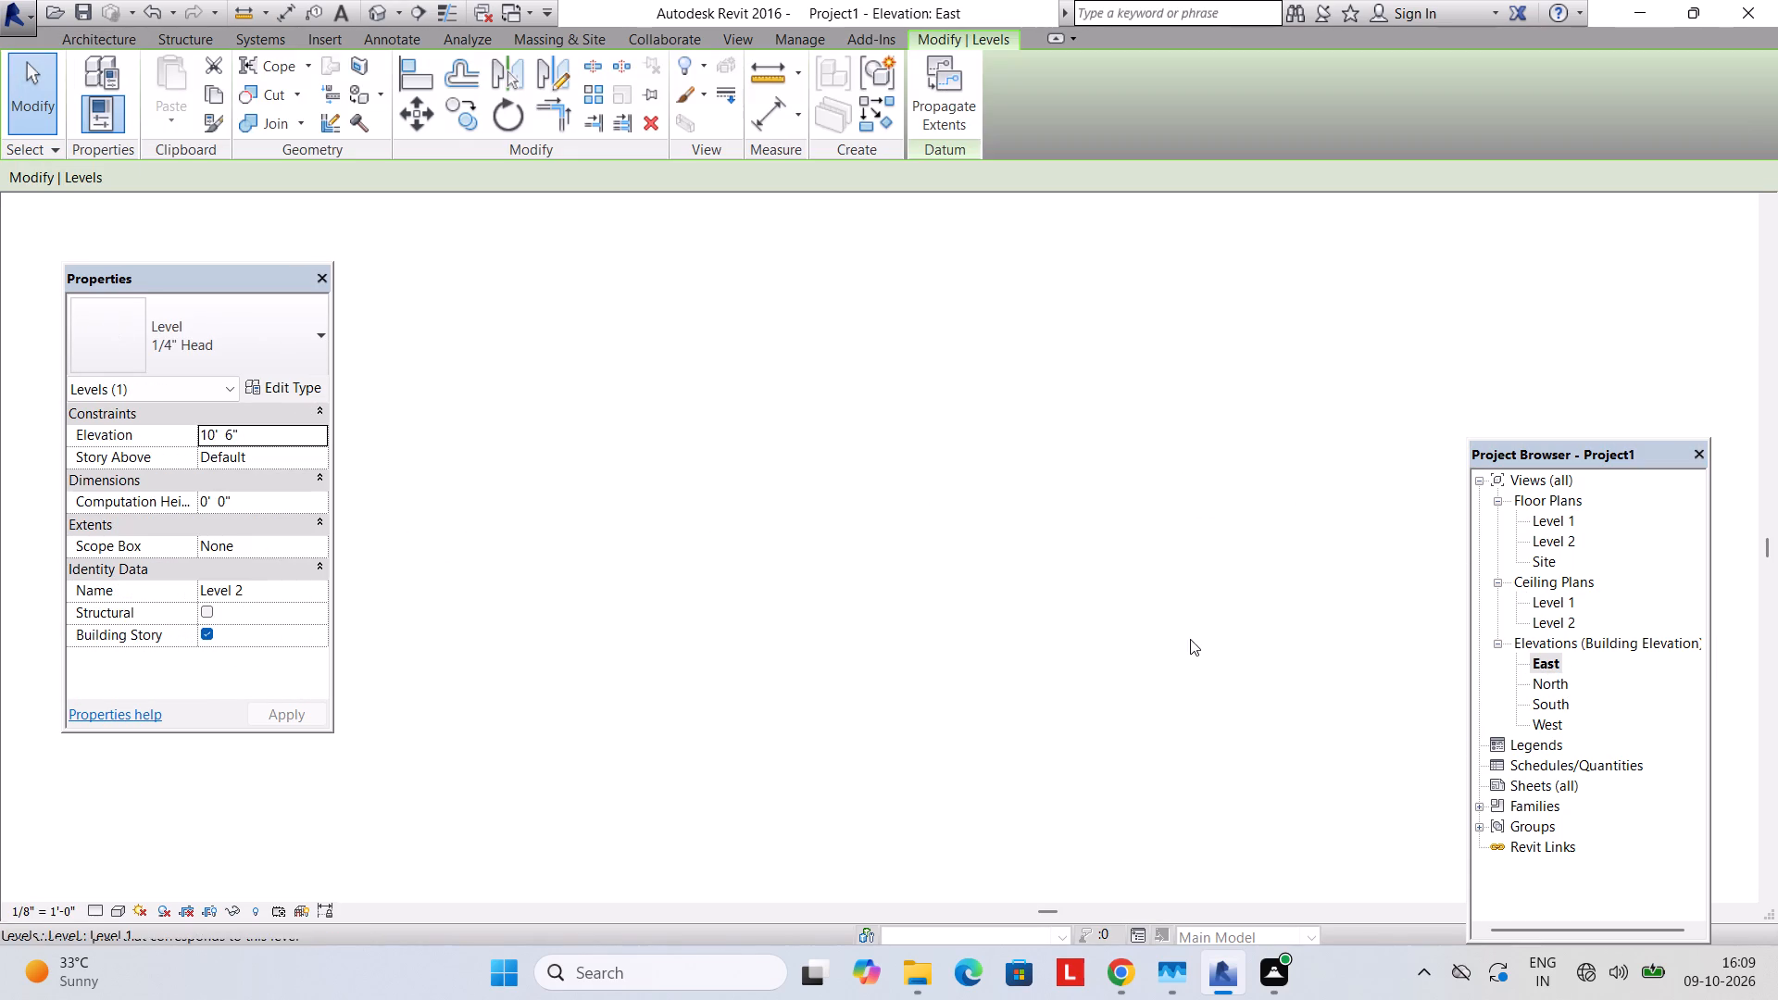
scroll(1190, 639, "down", 3)
middle_click_drag(1158, 669, 1200, 681)
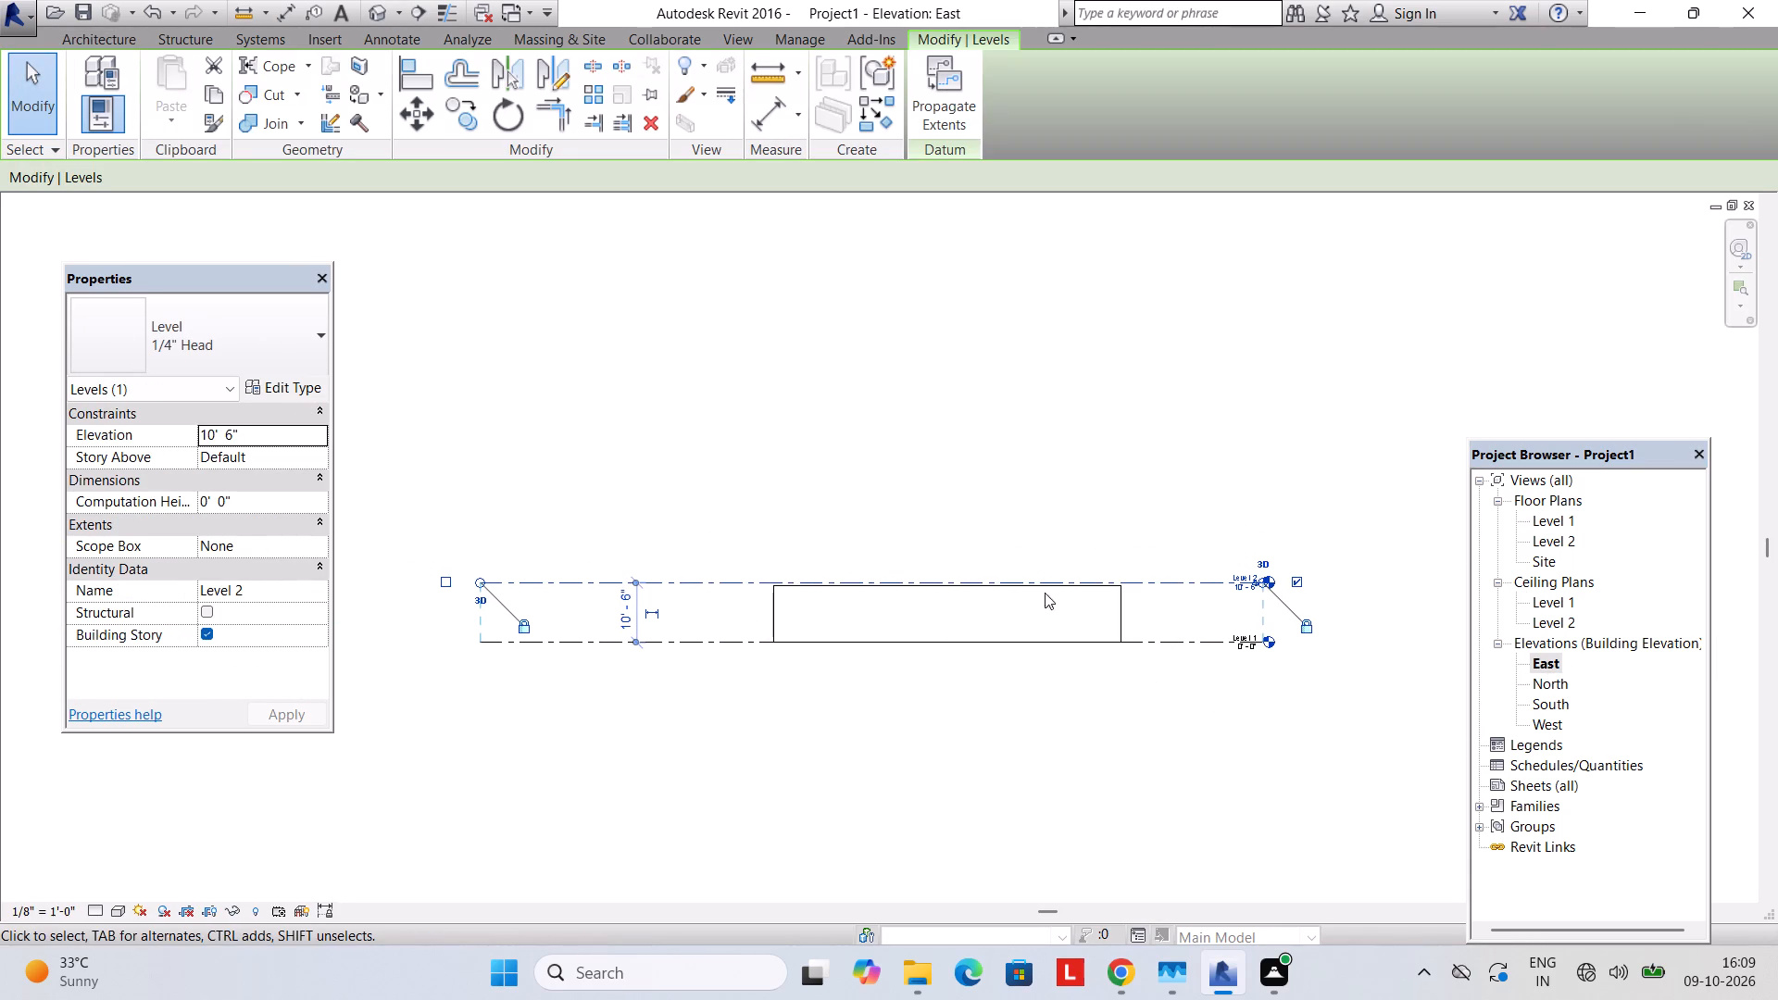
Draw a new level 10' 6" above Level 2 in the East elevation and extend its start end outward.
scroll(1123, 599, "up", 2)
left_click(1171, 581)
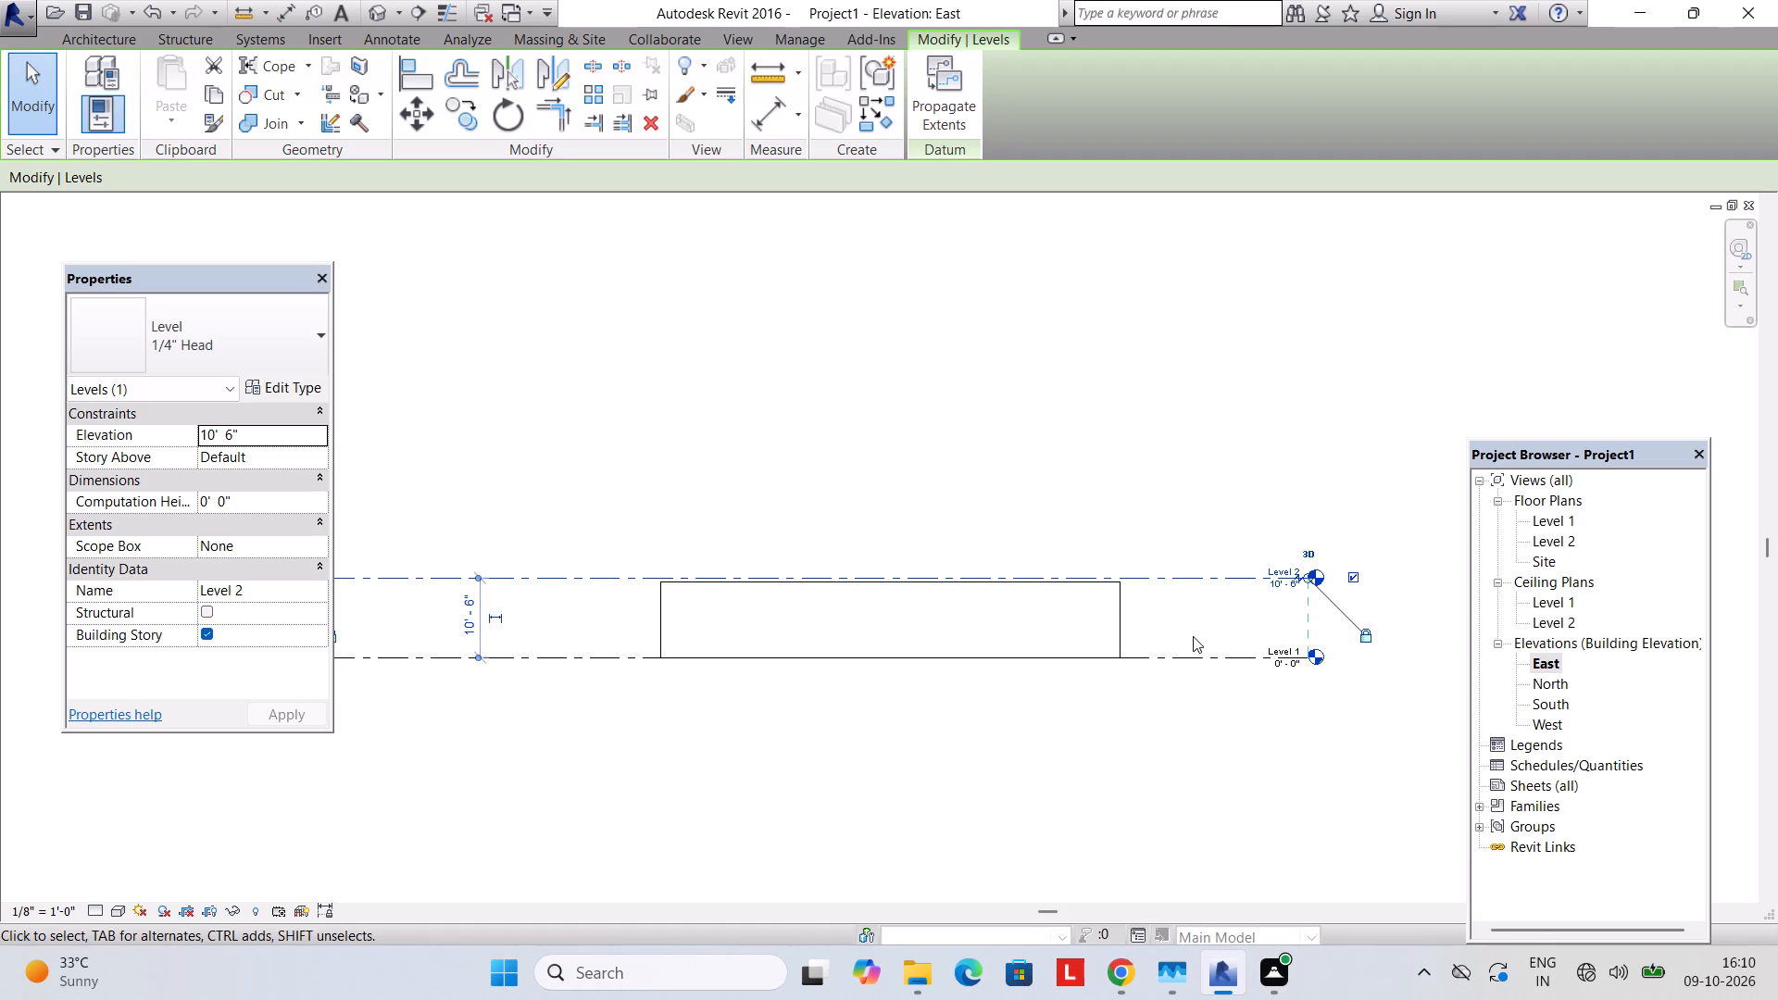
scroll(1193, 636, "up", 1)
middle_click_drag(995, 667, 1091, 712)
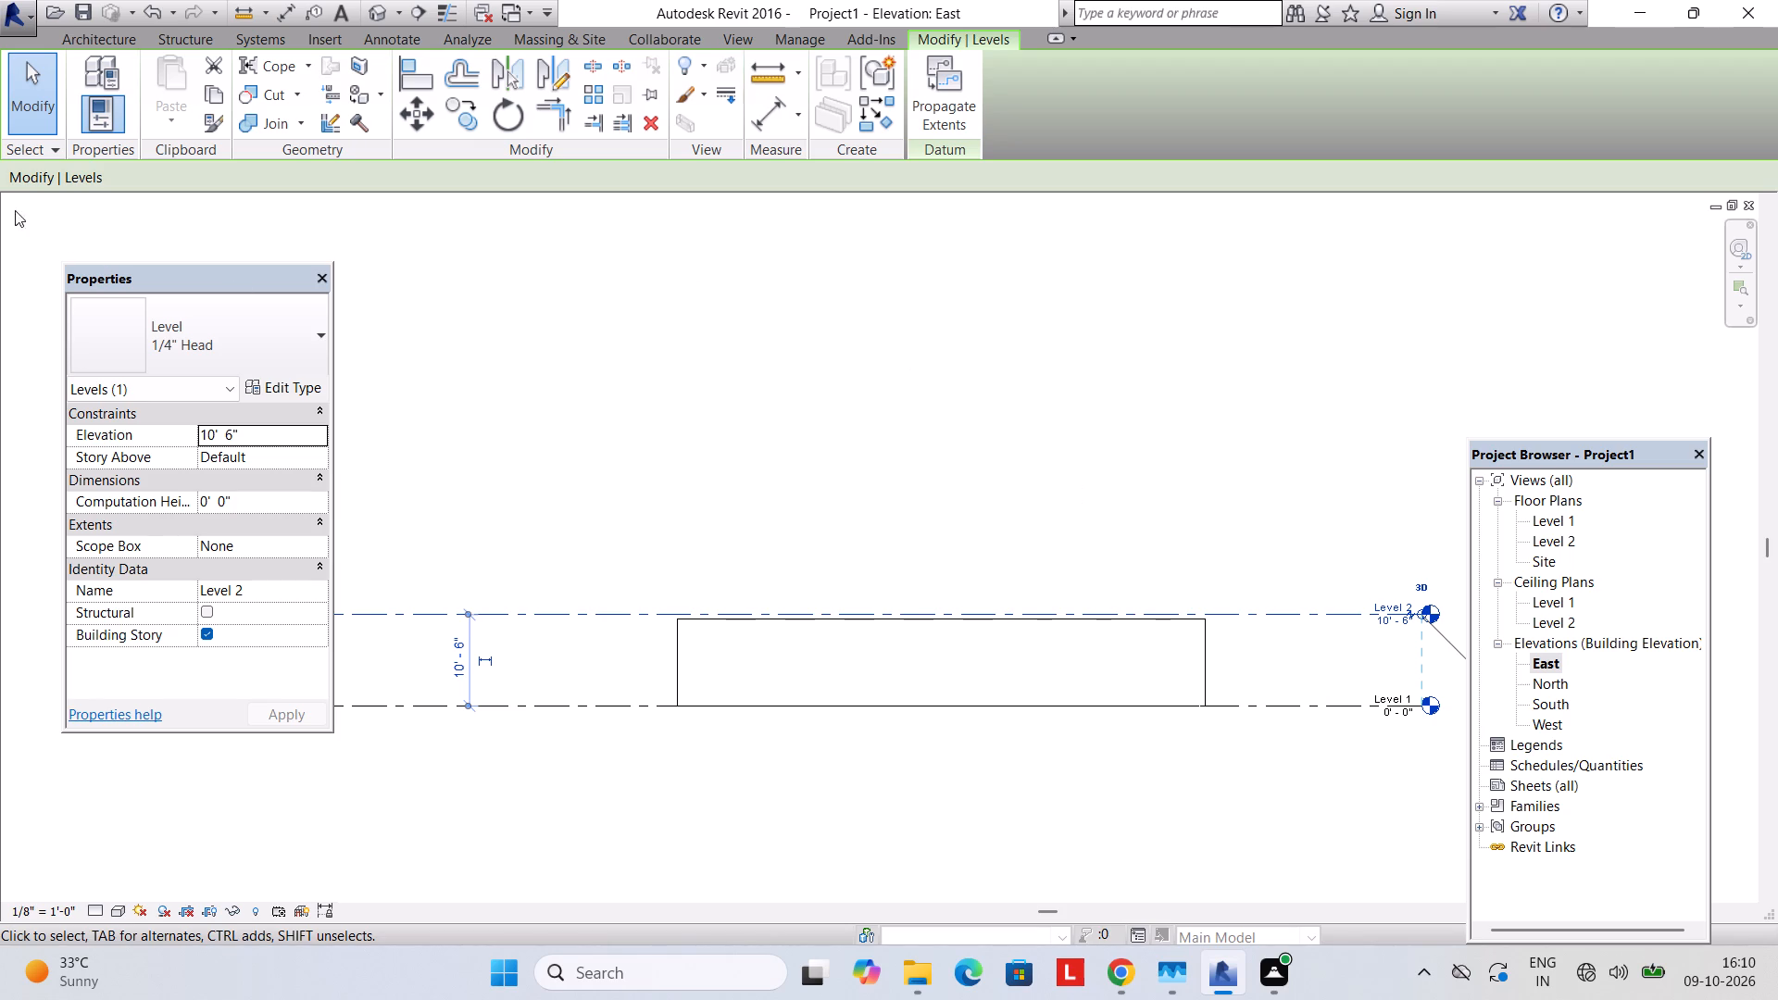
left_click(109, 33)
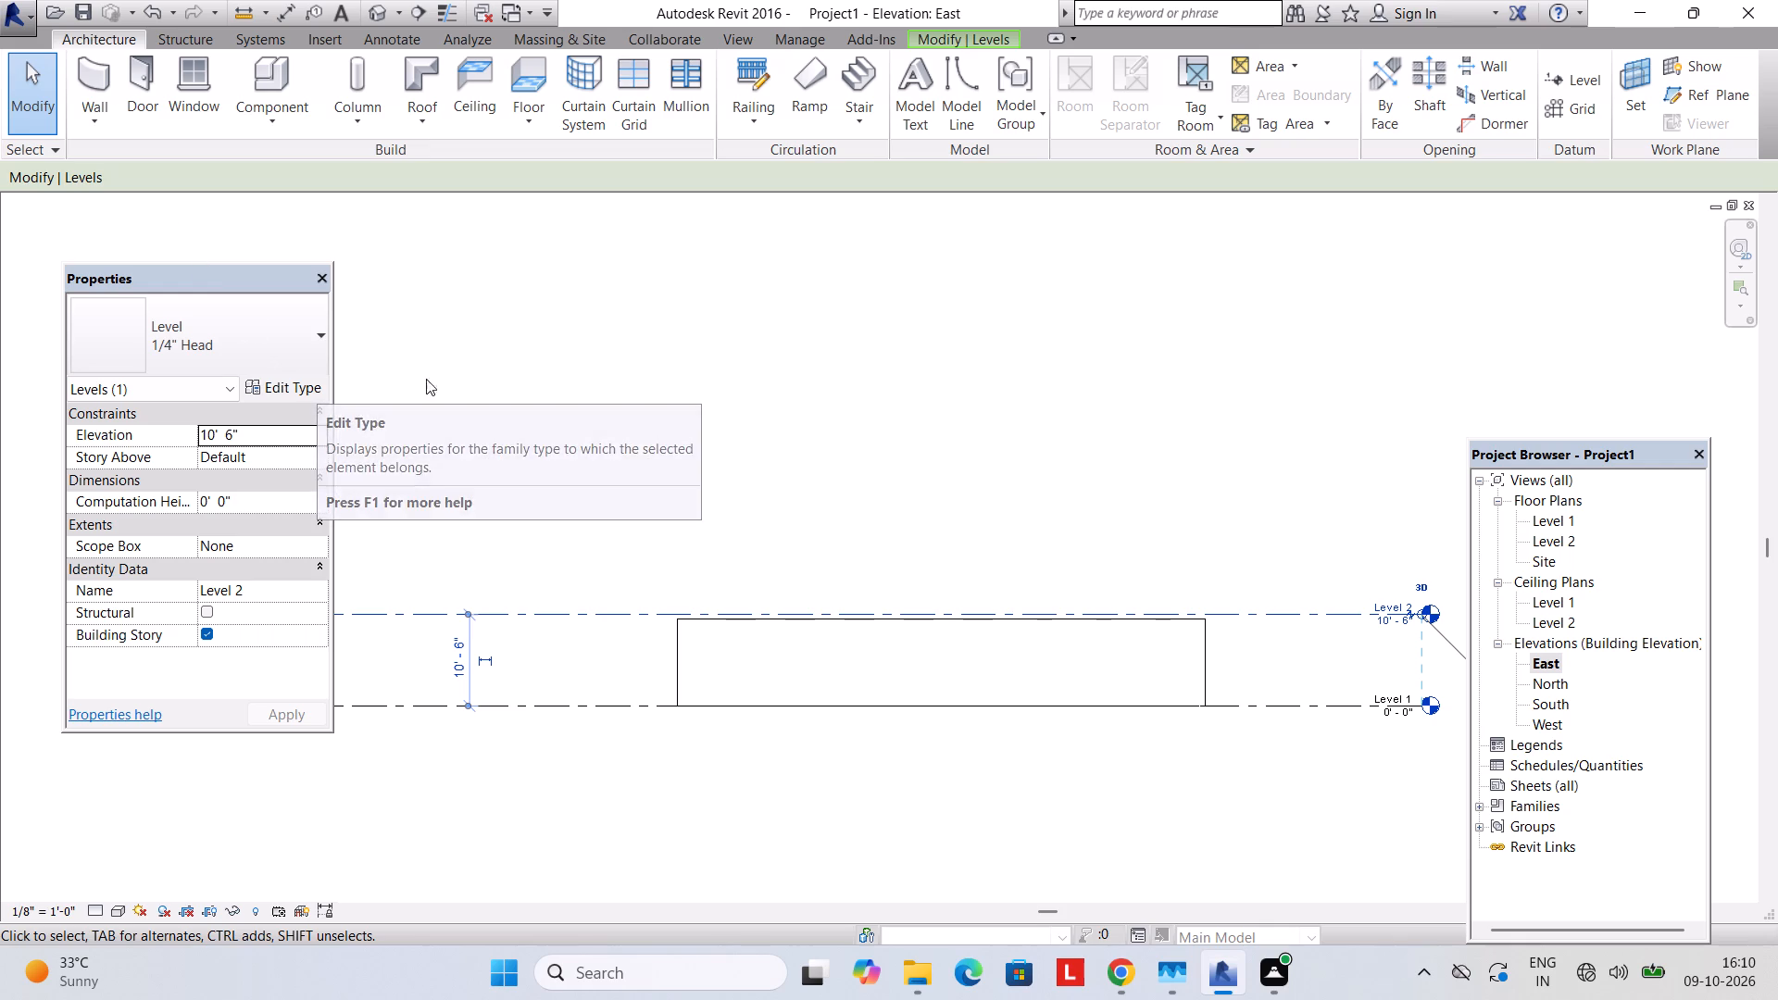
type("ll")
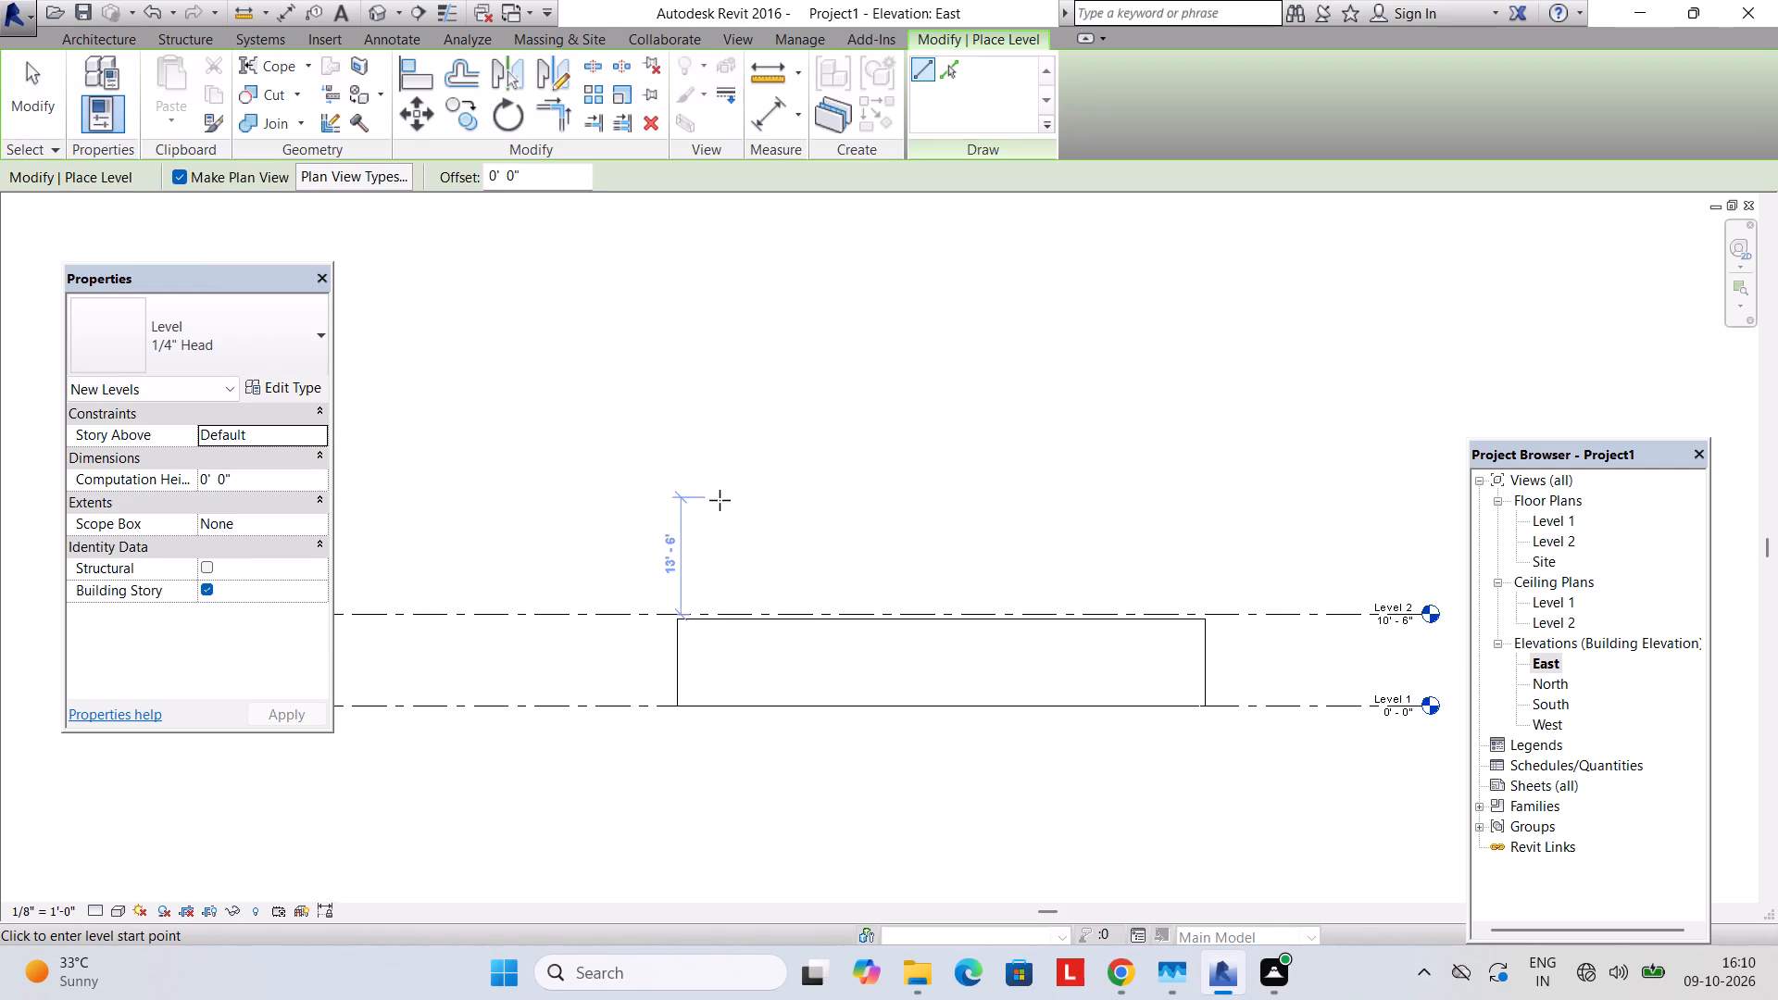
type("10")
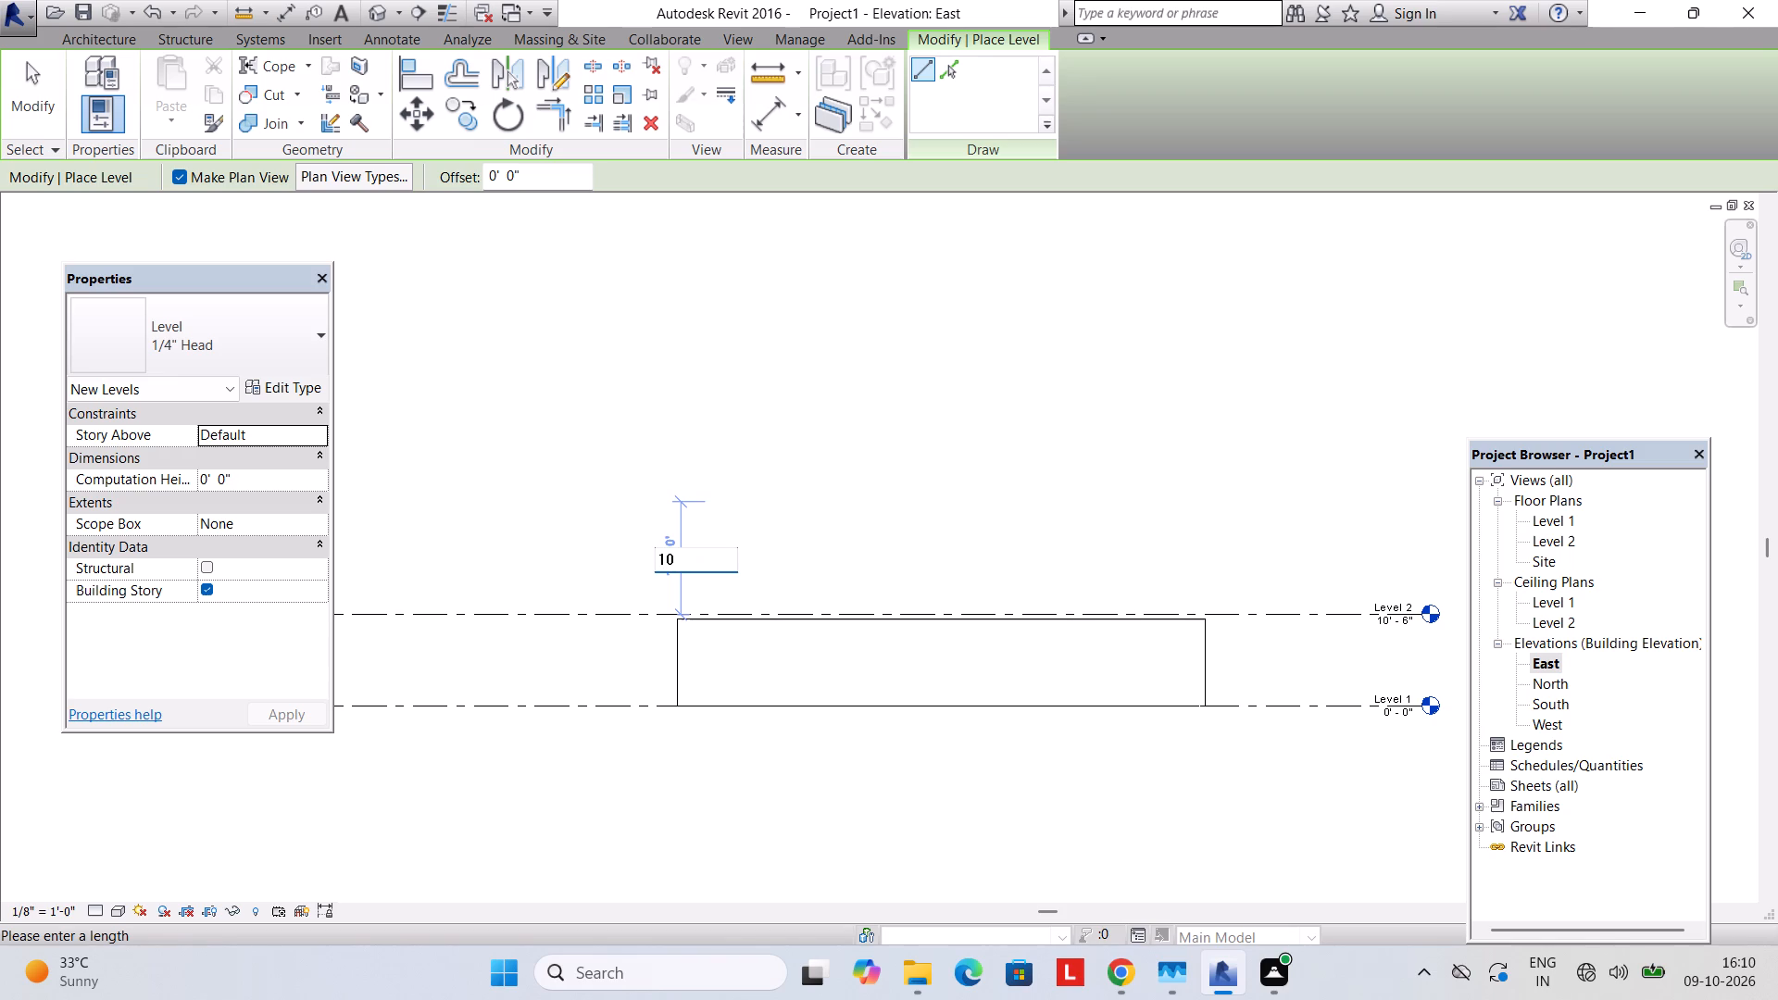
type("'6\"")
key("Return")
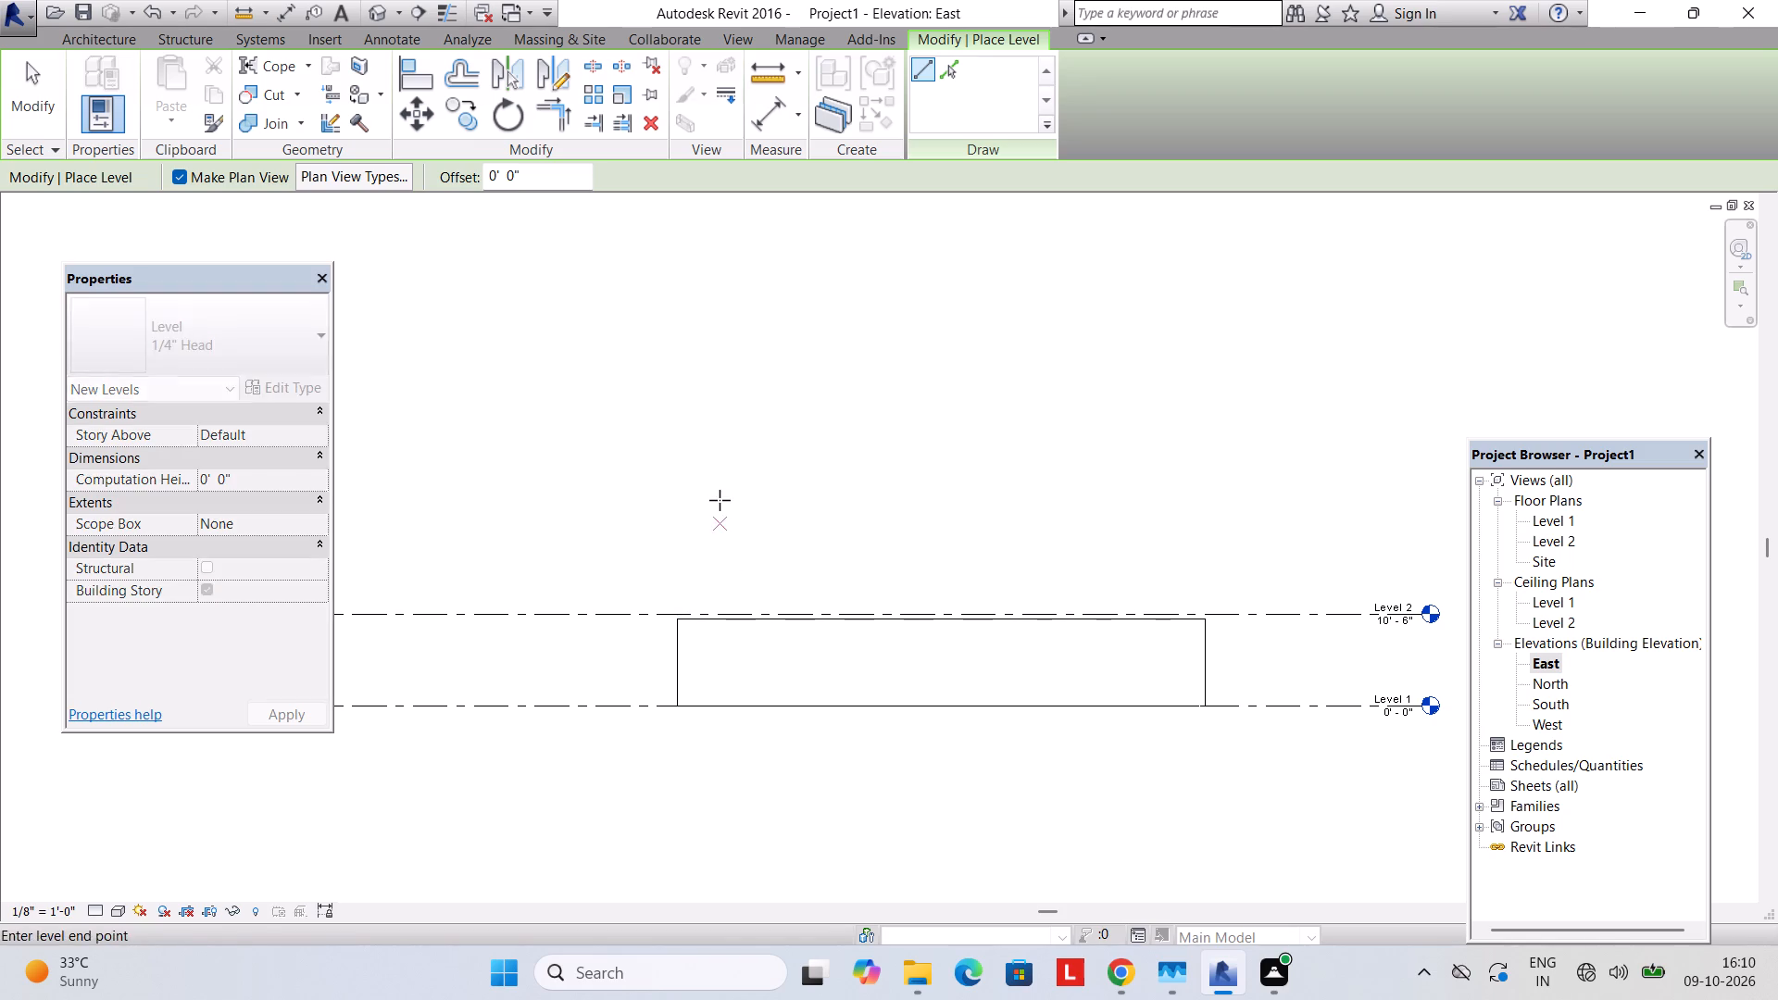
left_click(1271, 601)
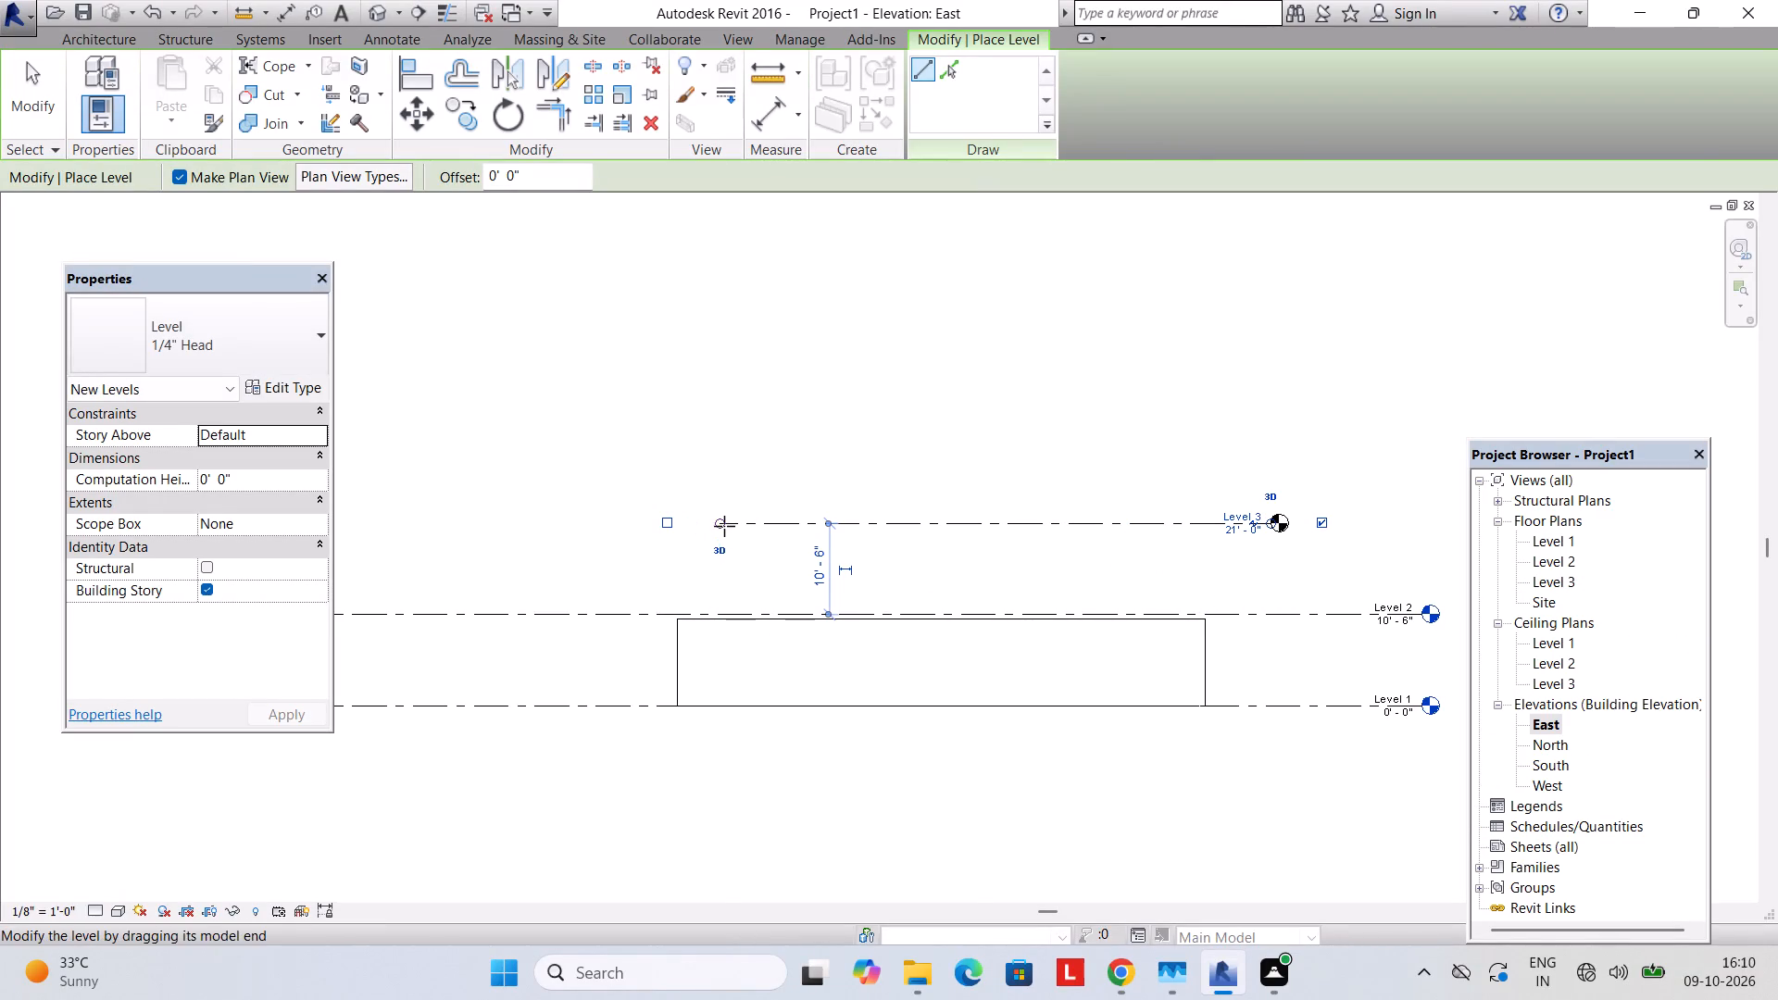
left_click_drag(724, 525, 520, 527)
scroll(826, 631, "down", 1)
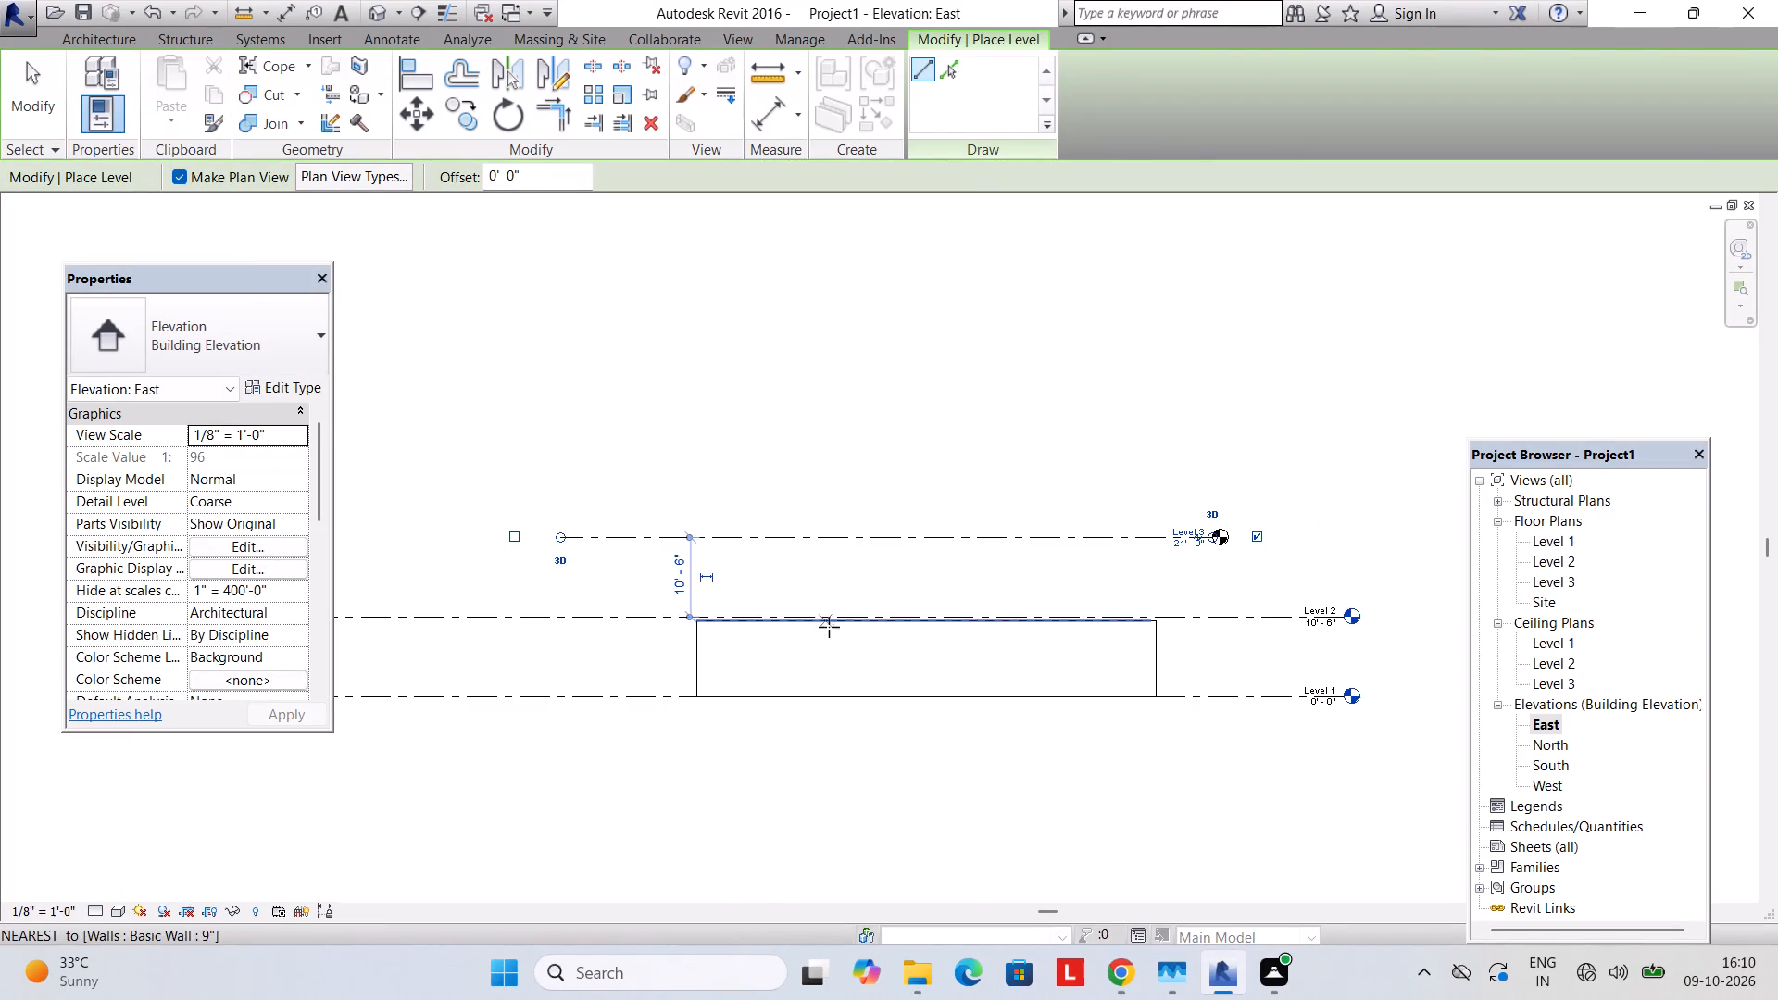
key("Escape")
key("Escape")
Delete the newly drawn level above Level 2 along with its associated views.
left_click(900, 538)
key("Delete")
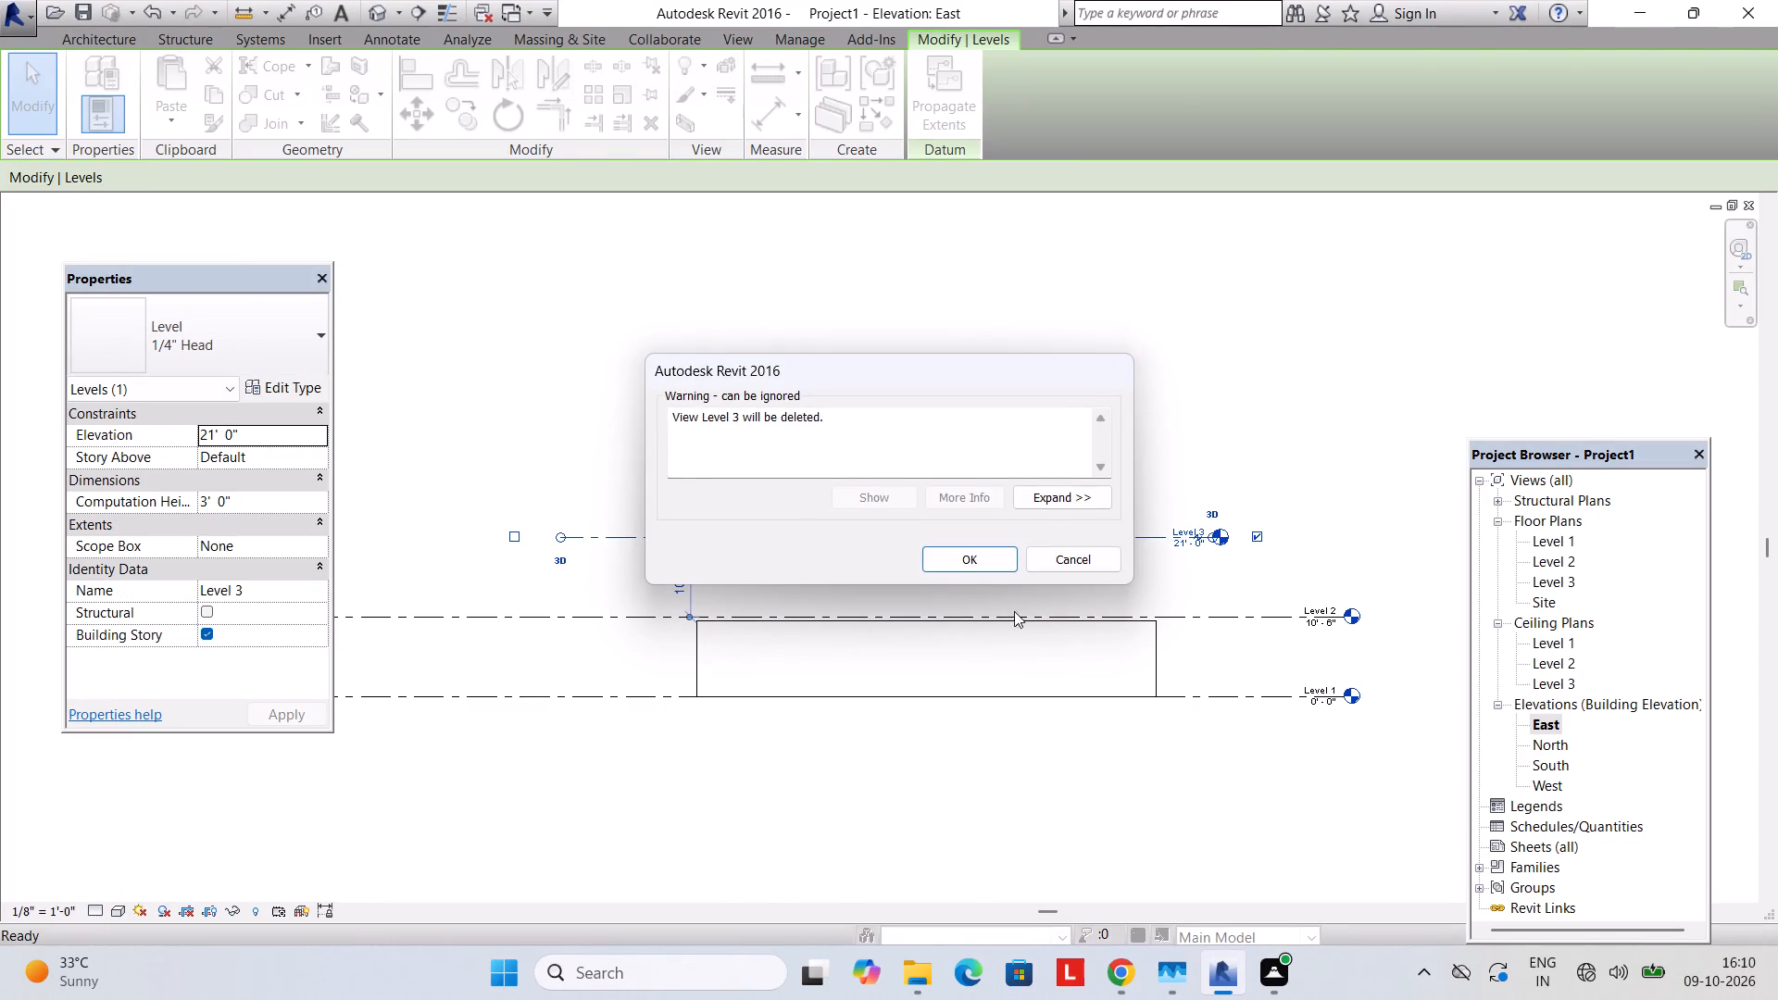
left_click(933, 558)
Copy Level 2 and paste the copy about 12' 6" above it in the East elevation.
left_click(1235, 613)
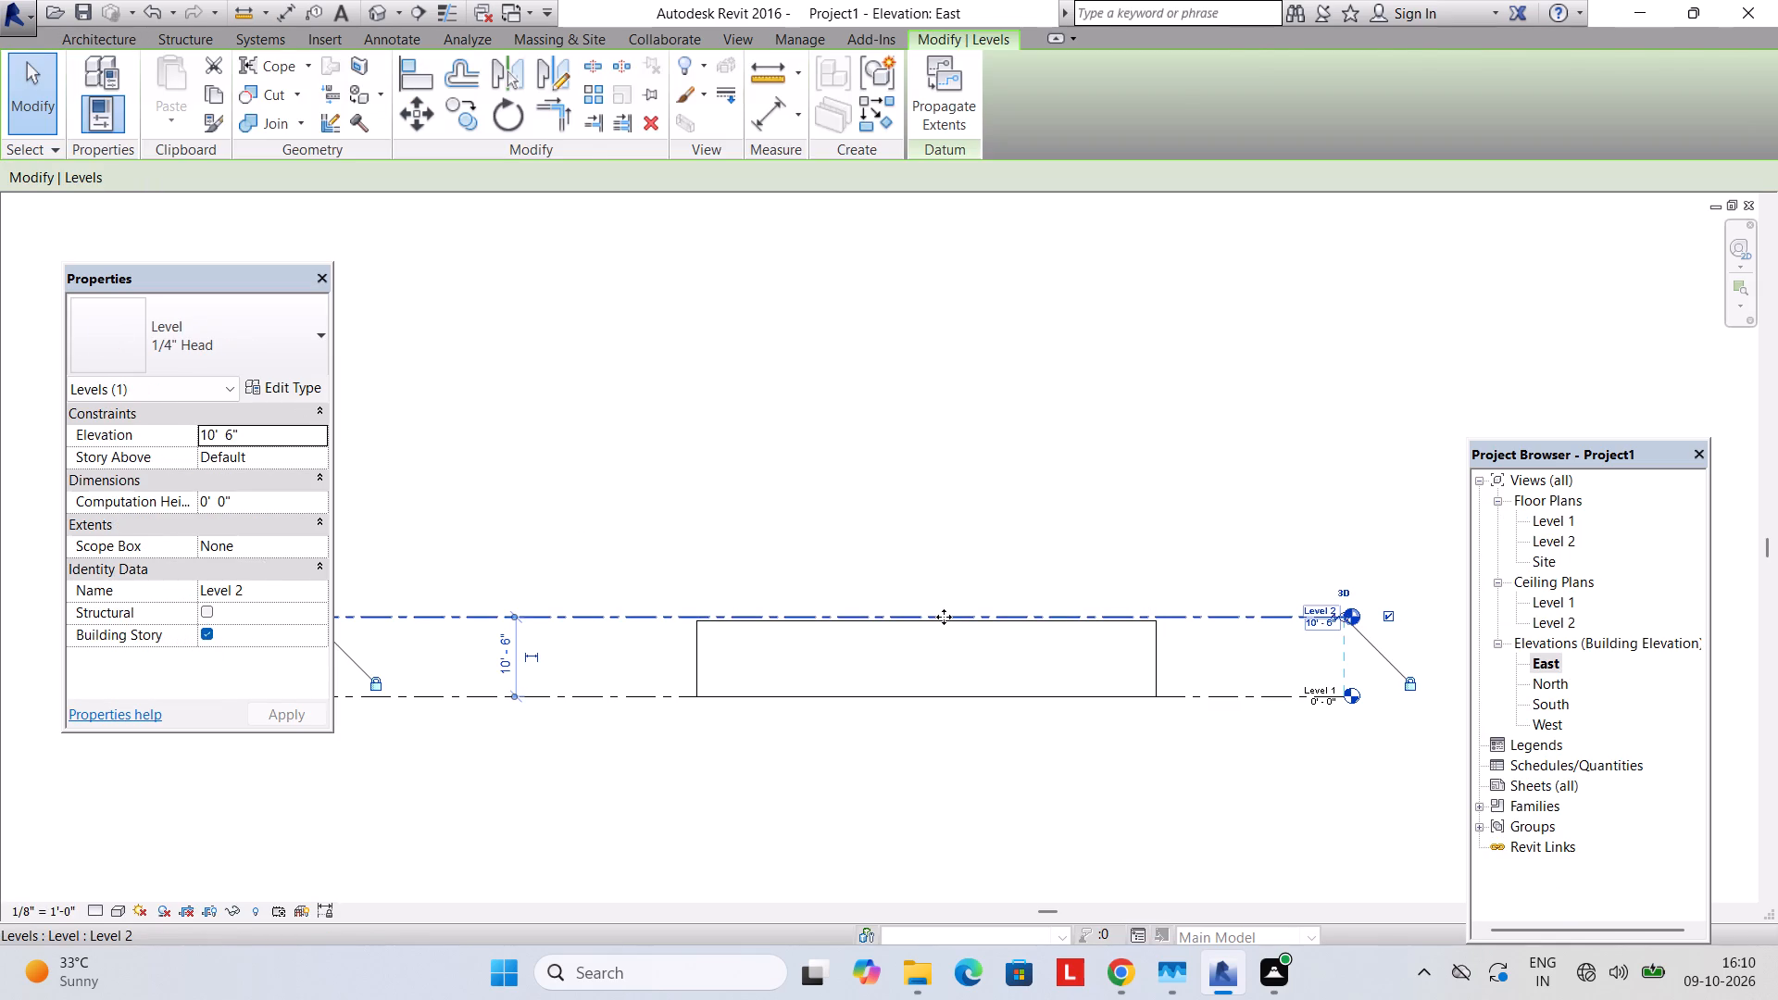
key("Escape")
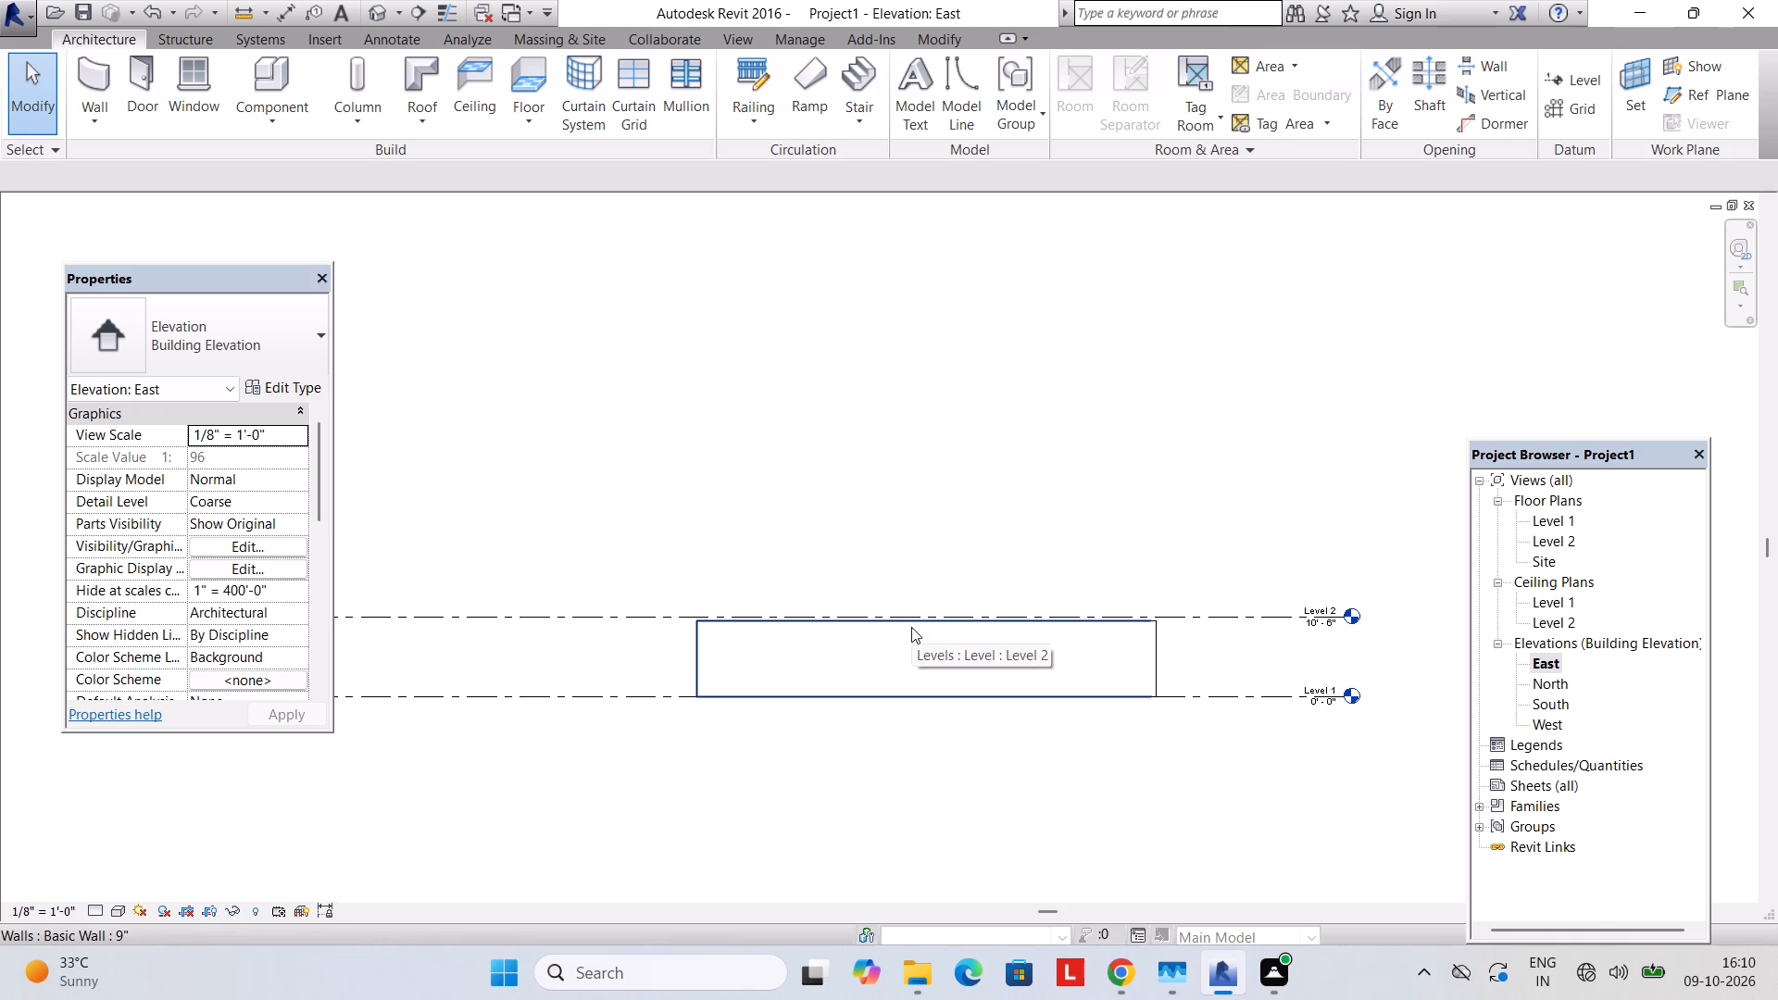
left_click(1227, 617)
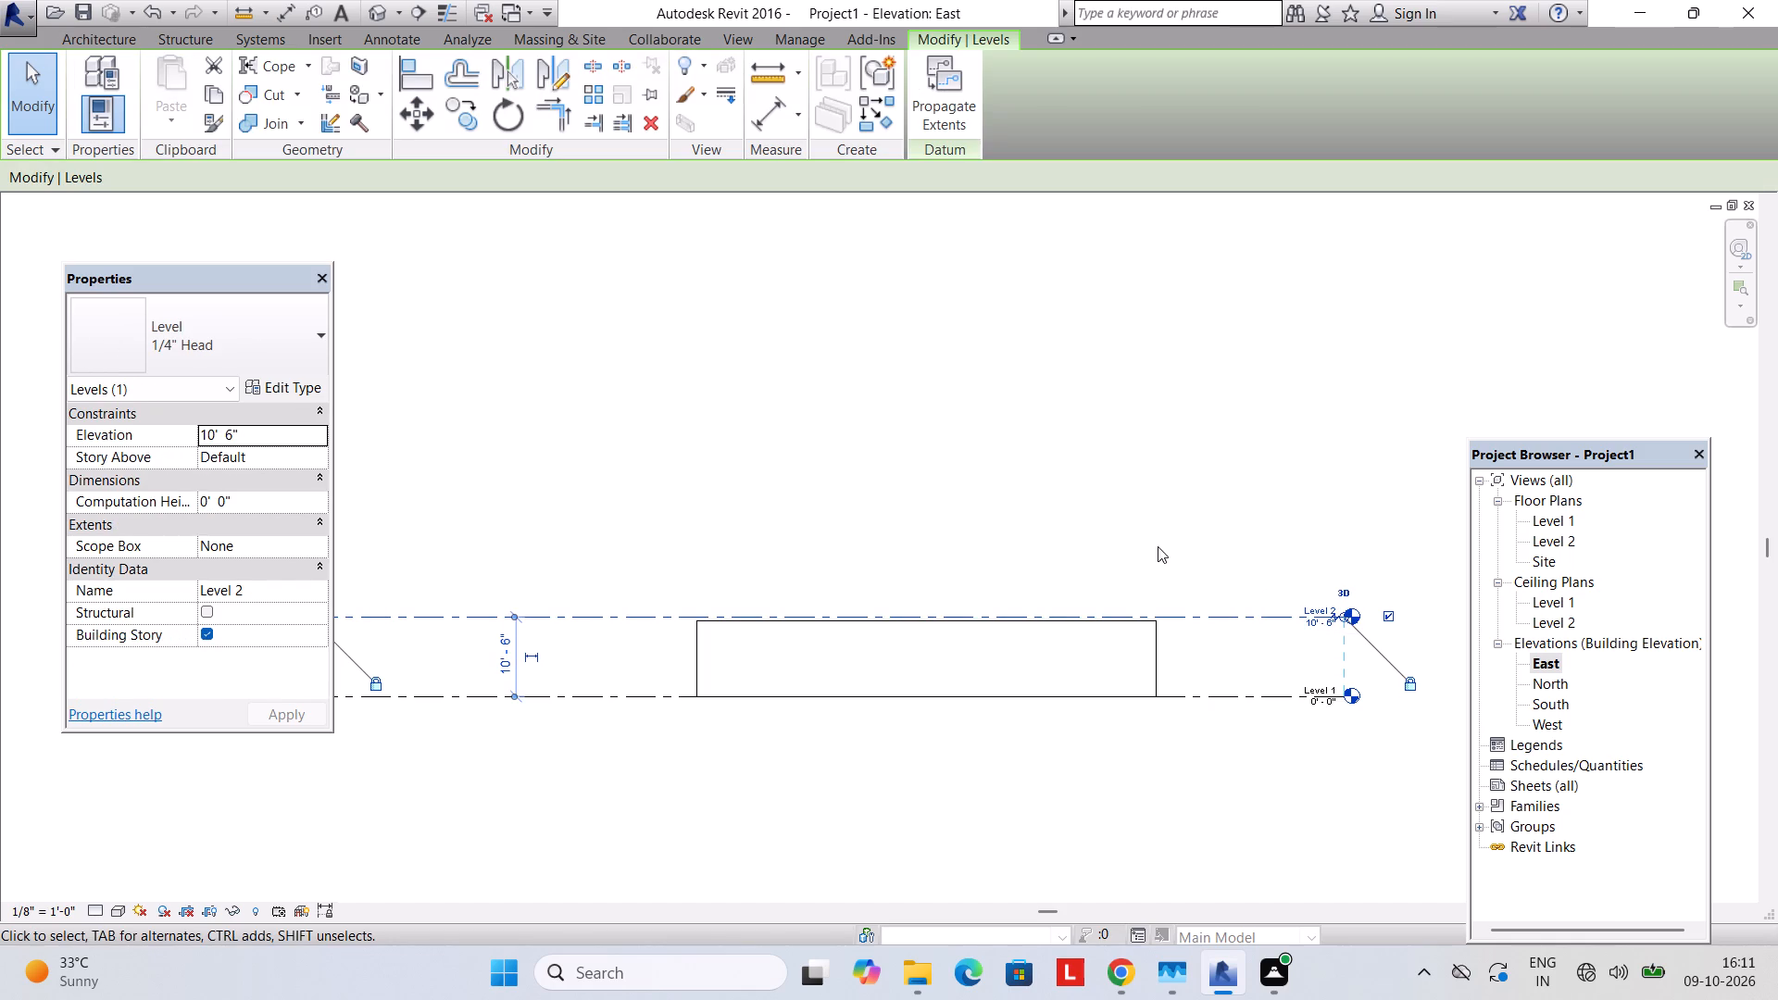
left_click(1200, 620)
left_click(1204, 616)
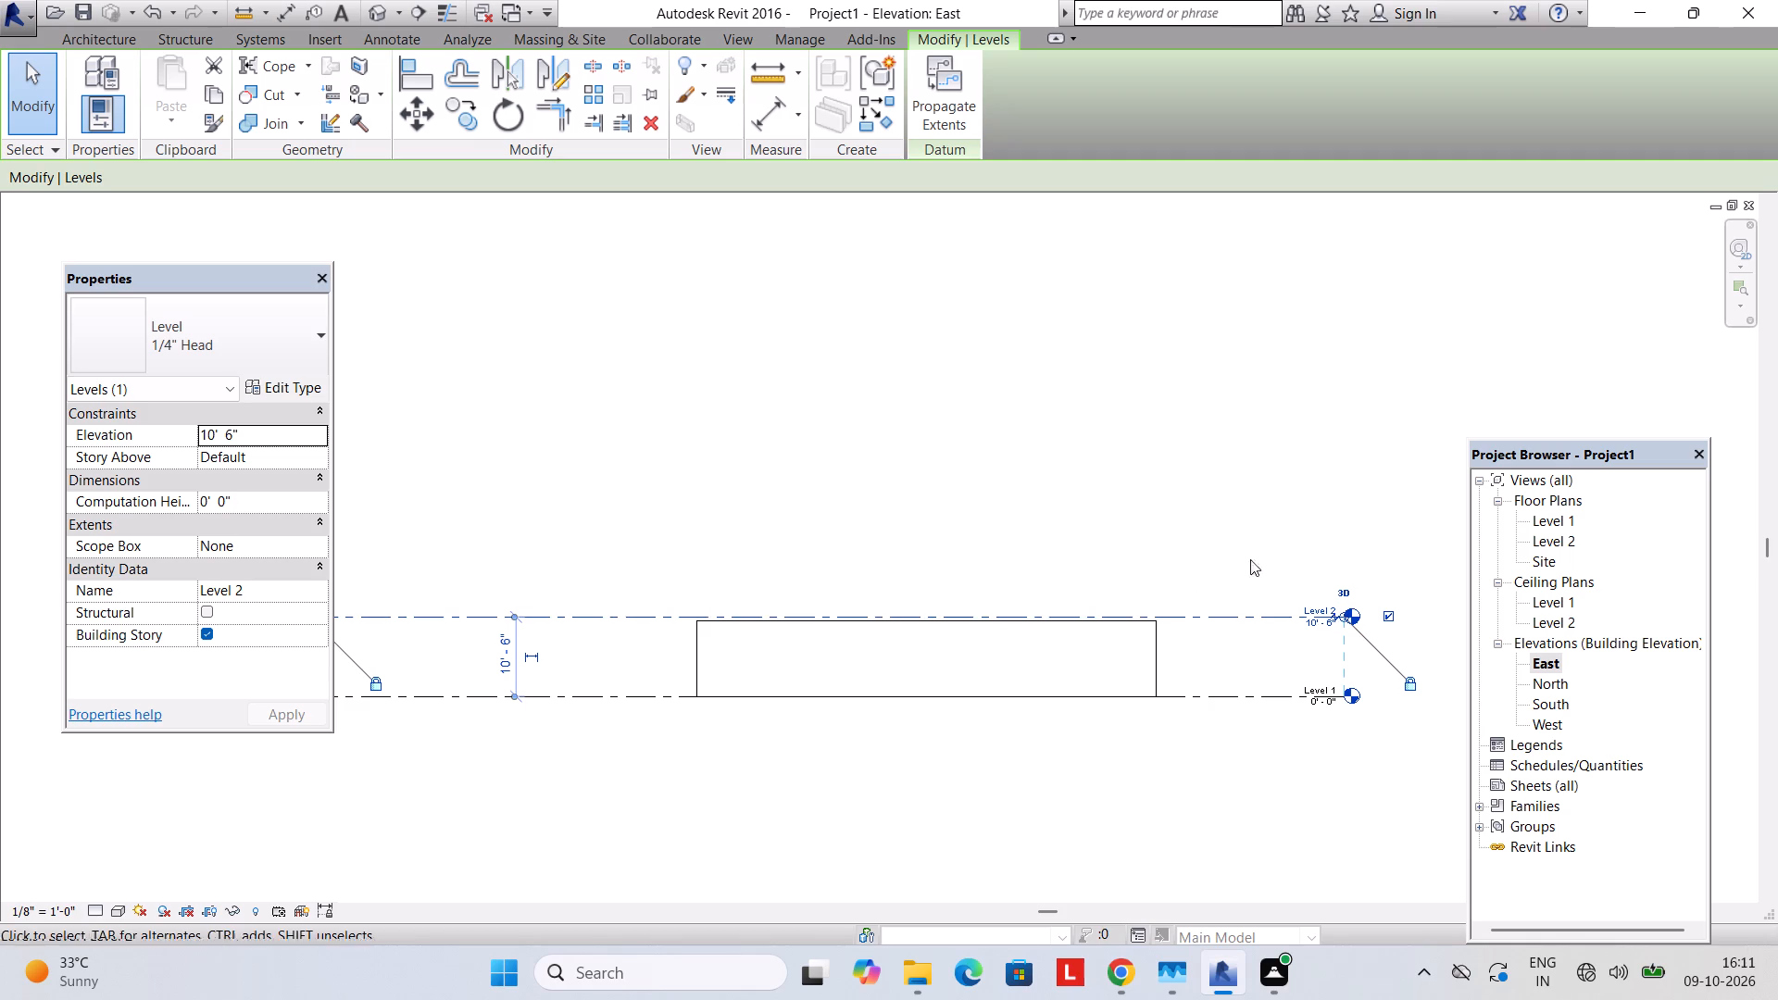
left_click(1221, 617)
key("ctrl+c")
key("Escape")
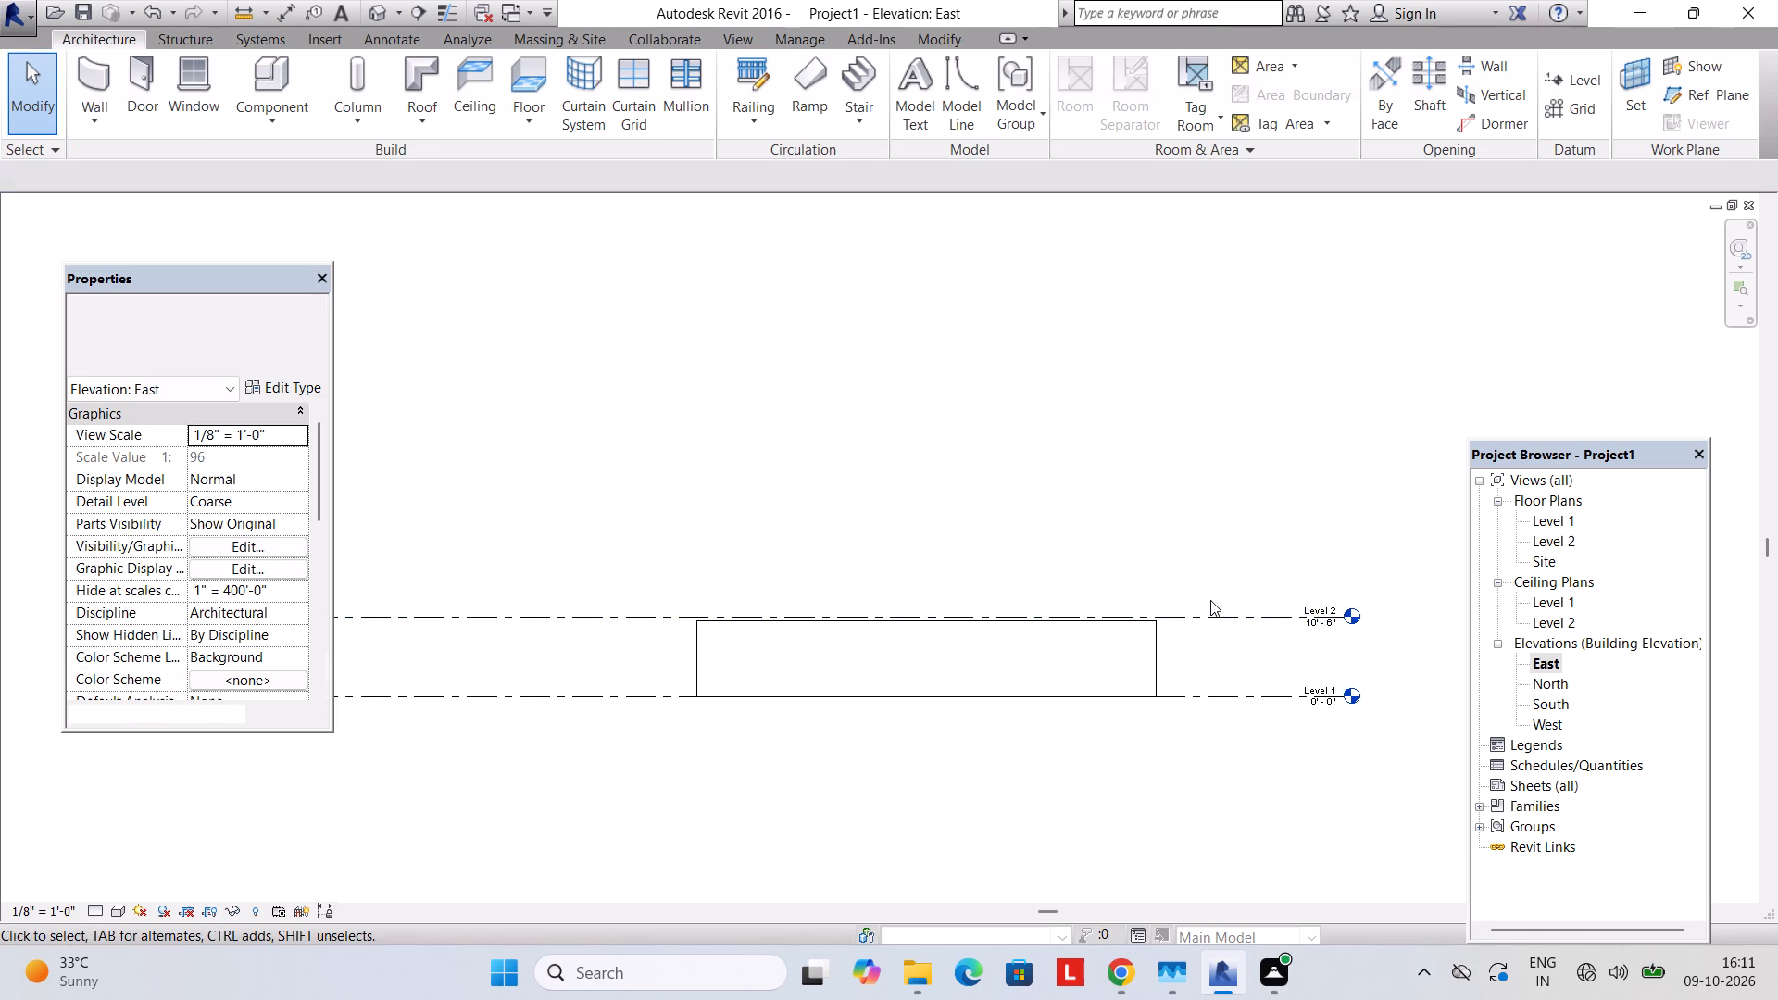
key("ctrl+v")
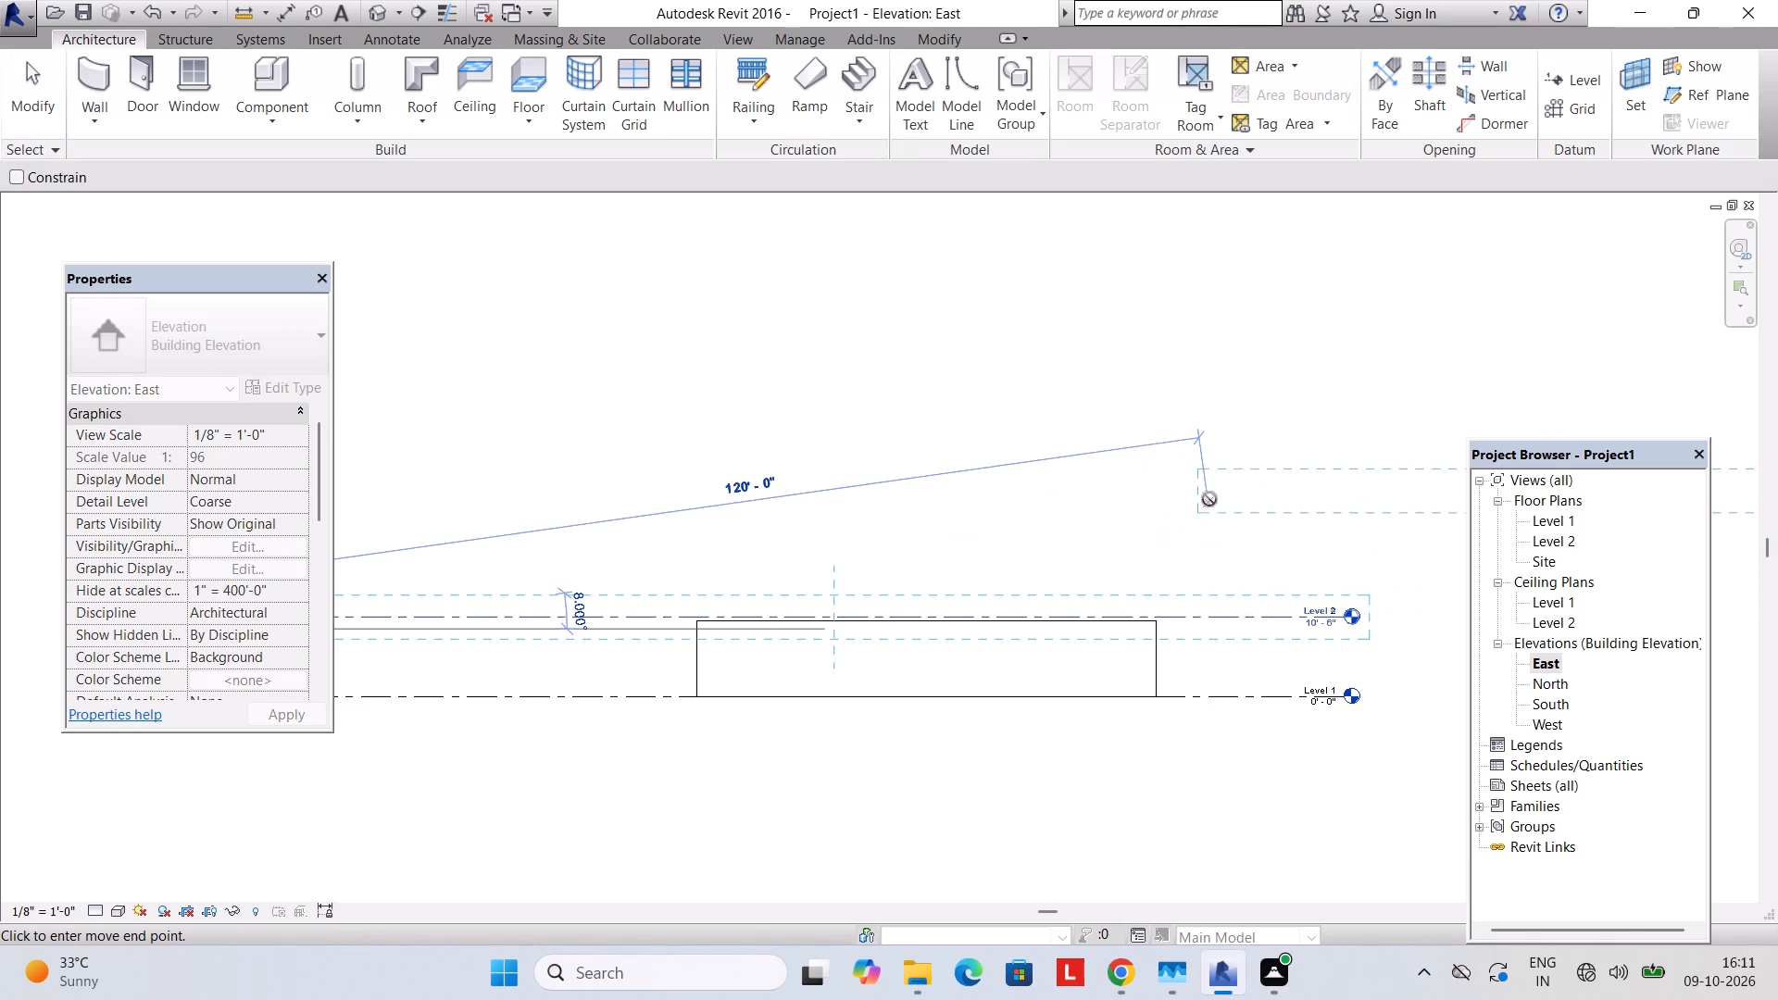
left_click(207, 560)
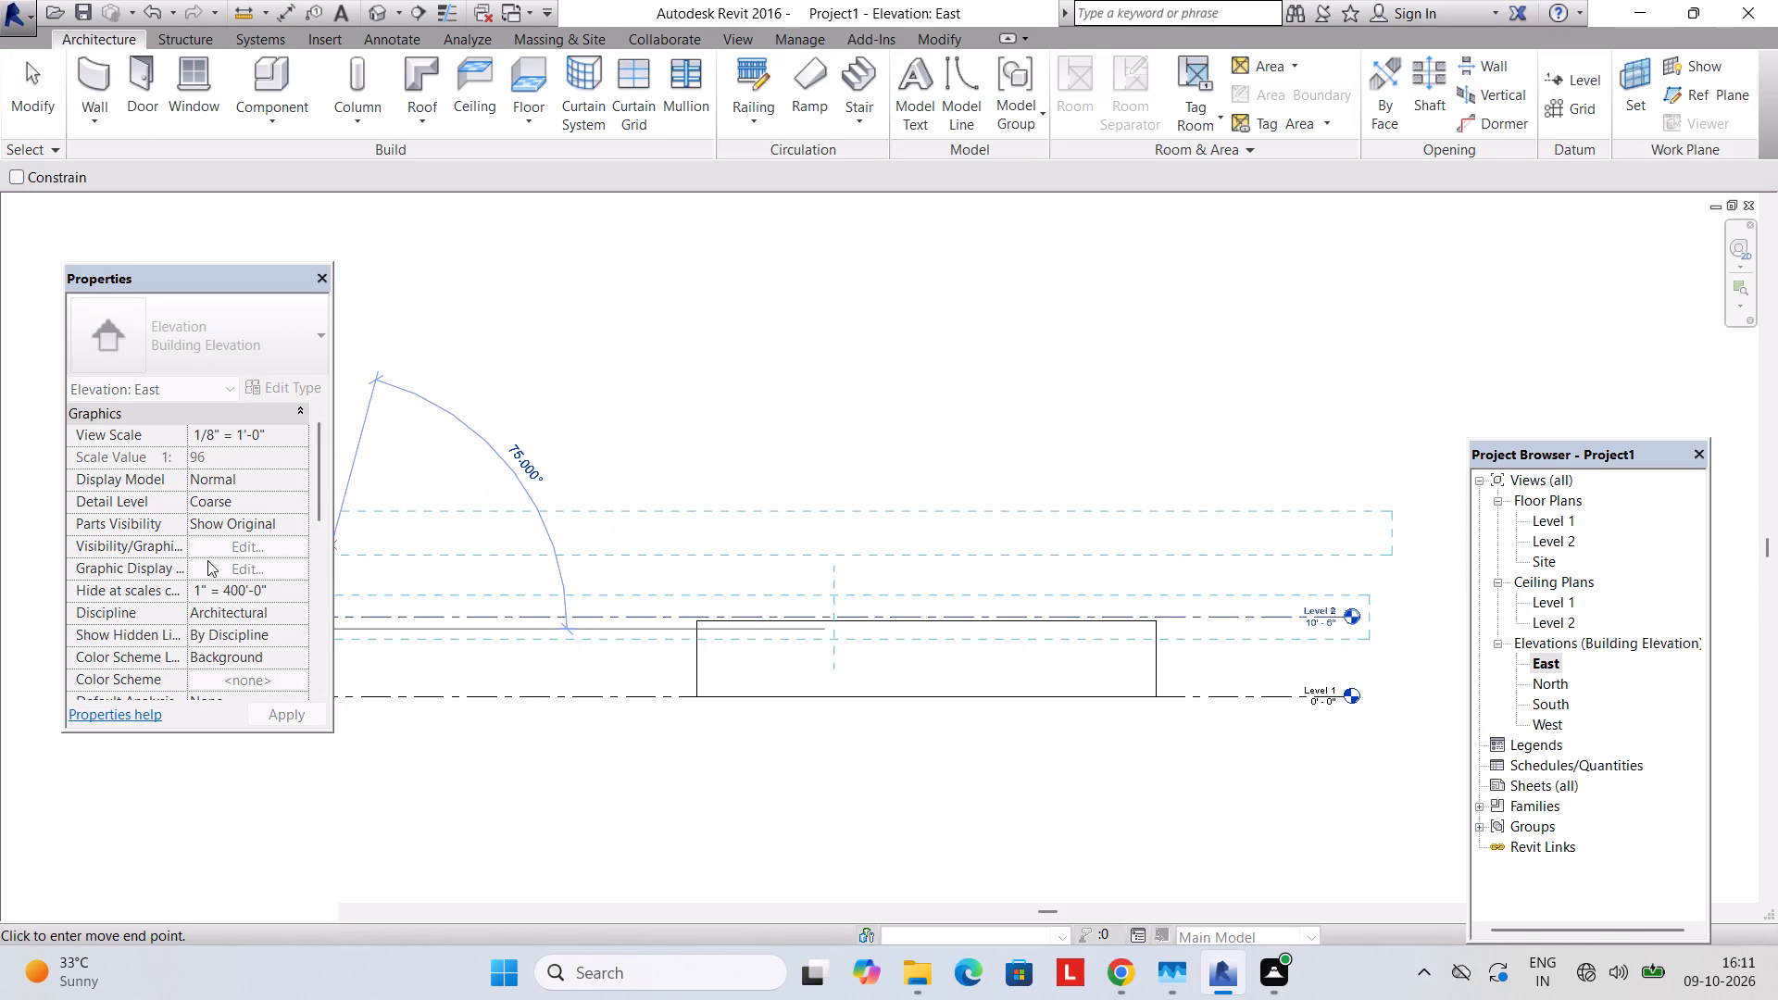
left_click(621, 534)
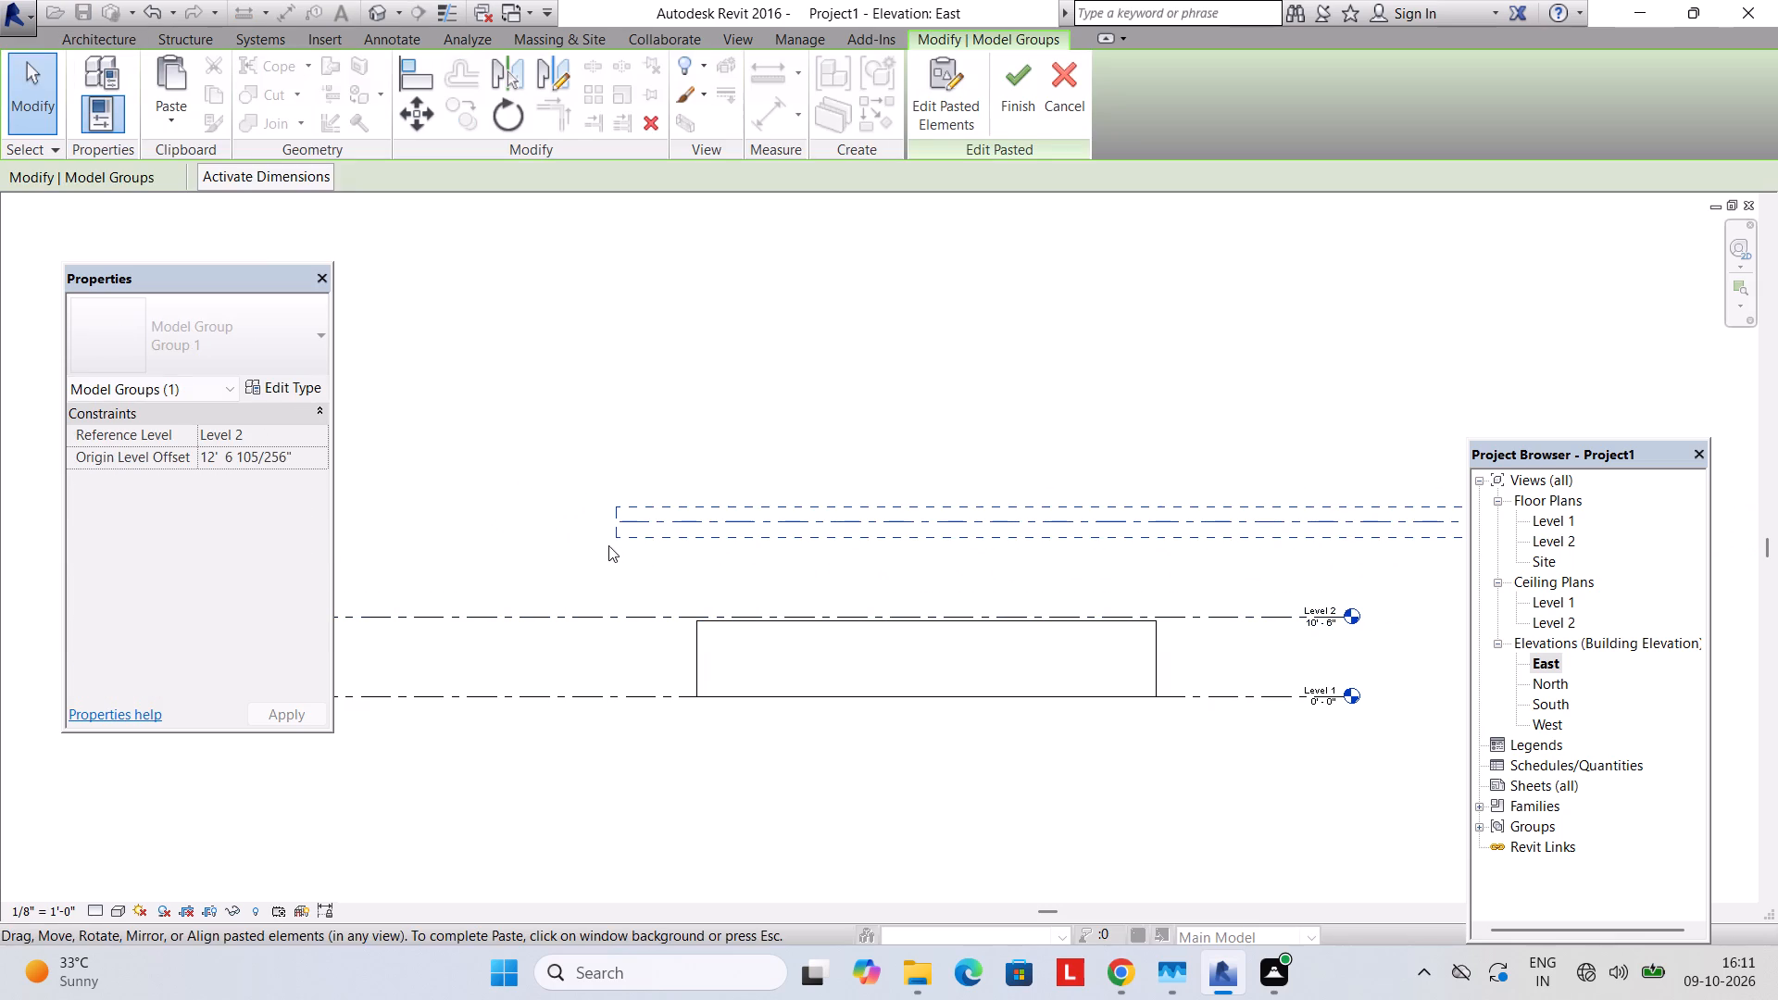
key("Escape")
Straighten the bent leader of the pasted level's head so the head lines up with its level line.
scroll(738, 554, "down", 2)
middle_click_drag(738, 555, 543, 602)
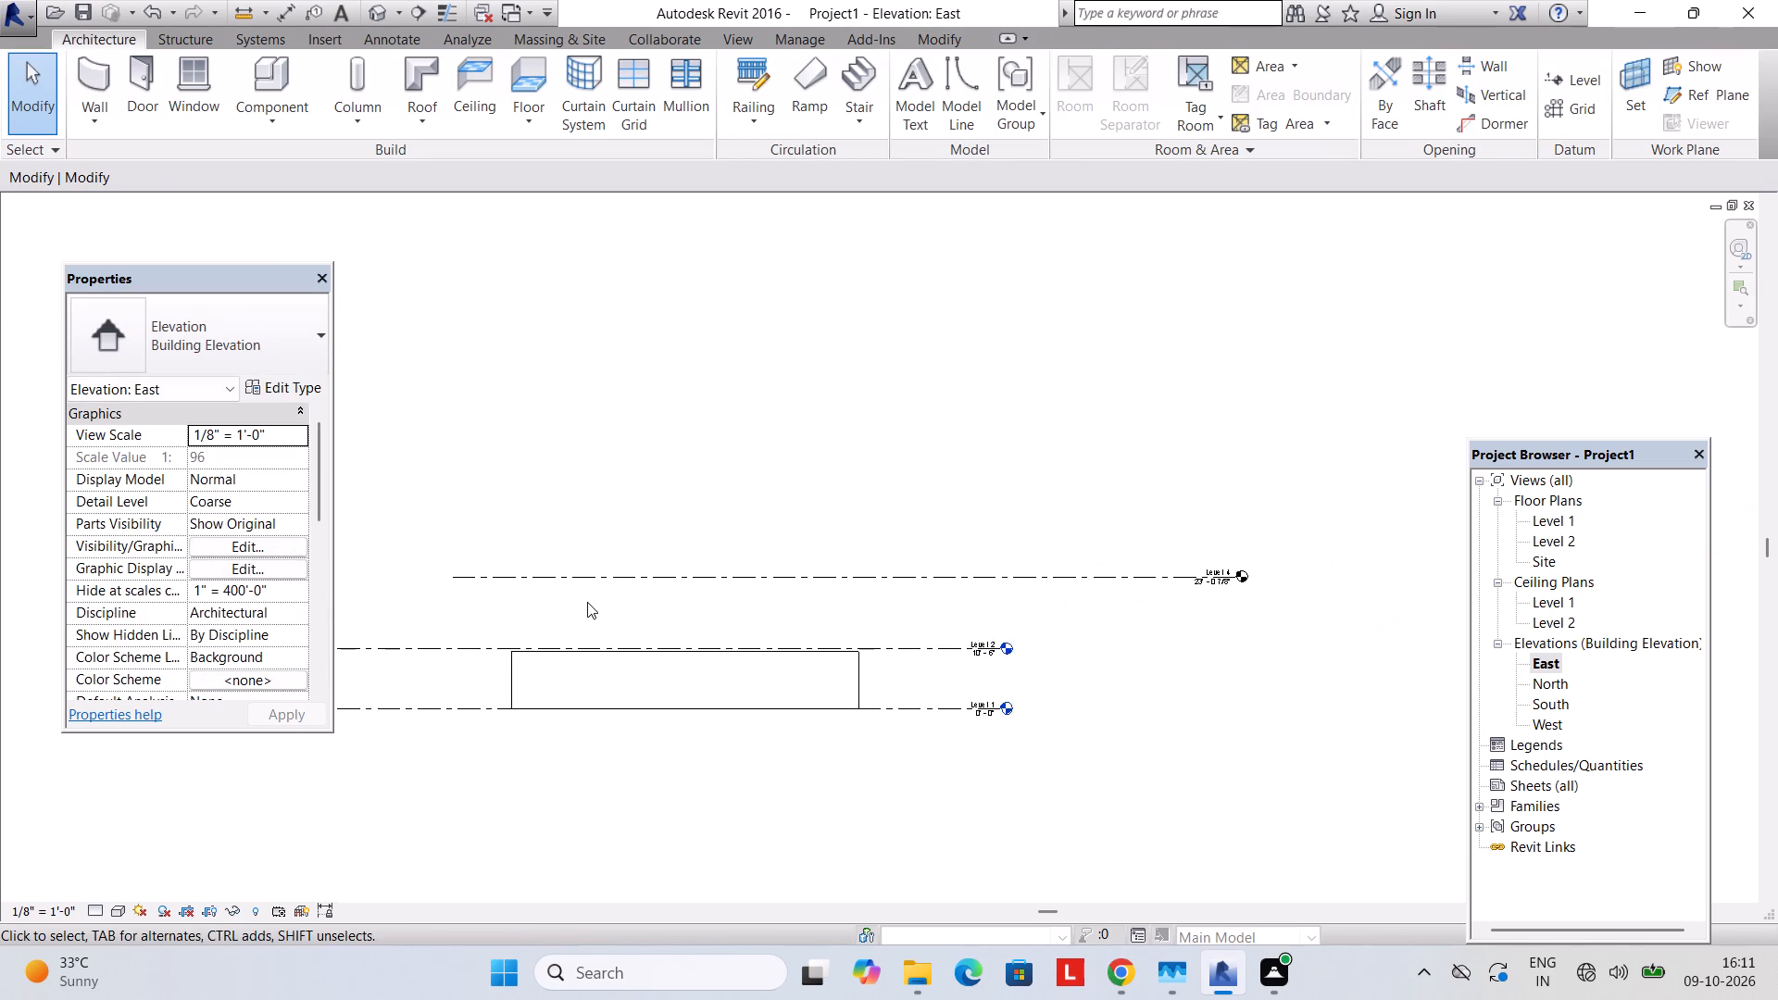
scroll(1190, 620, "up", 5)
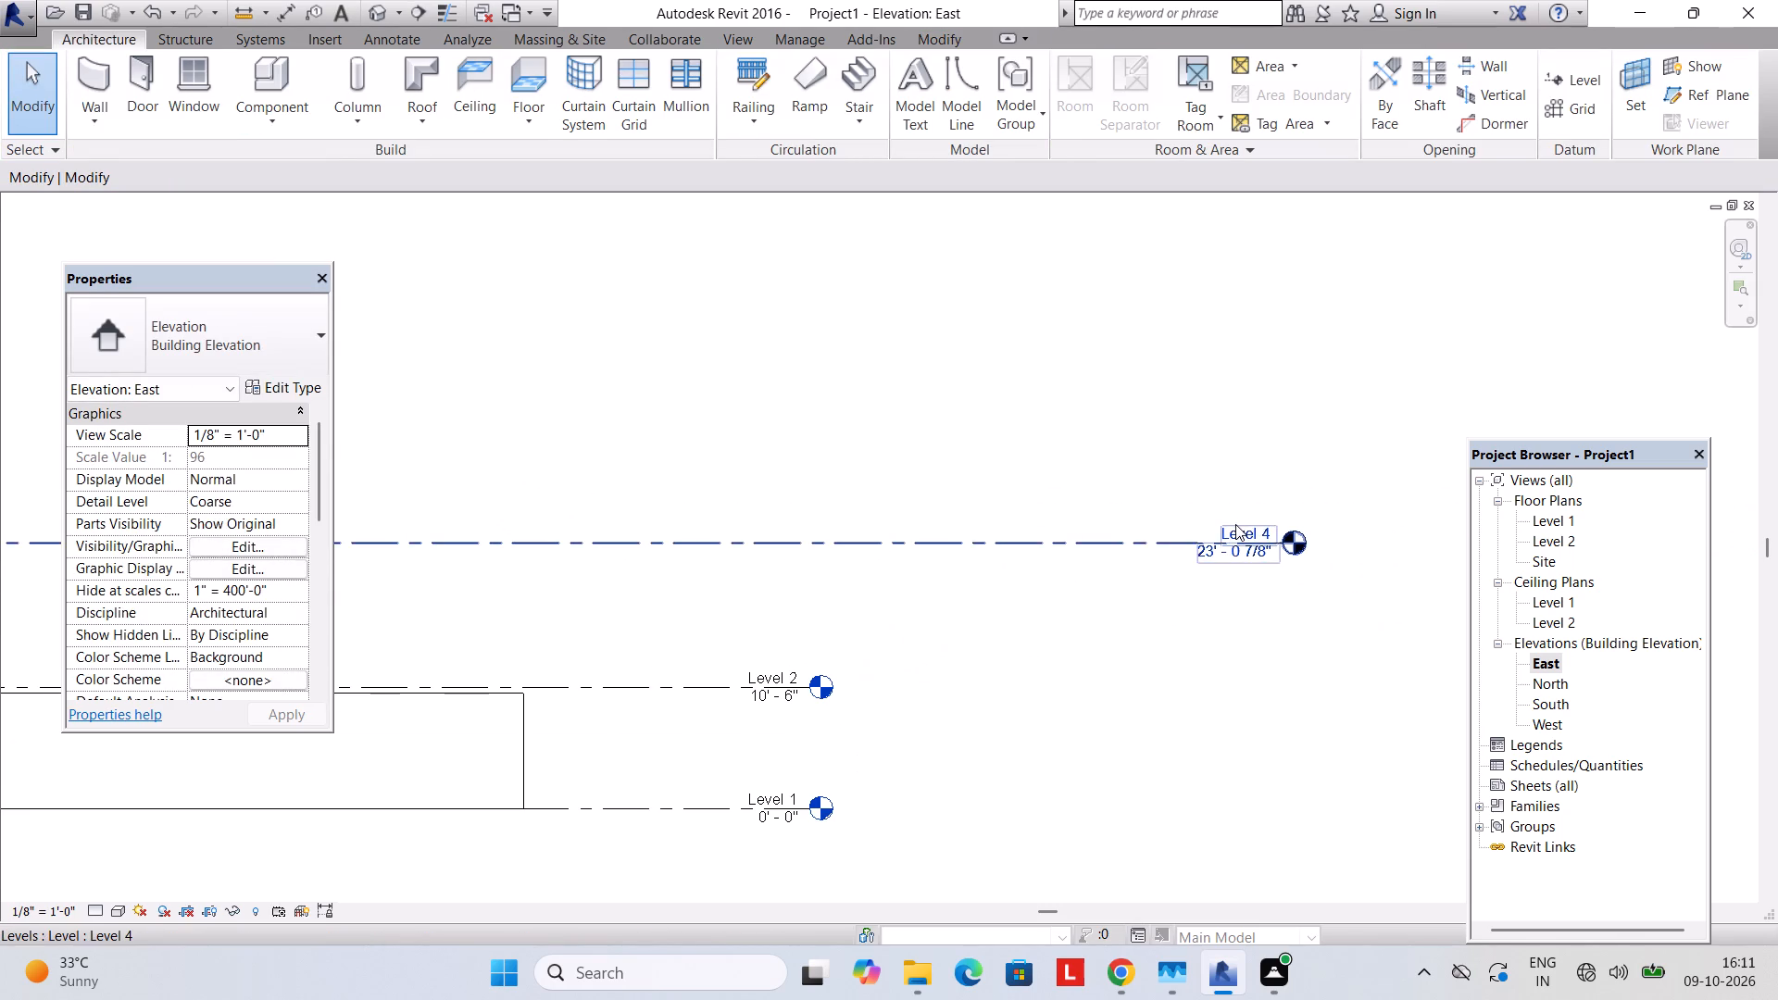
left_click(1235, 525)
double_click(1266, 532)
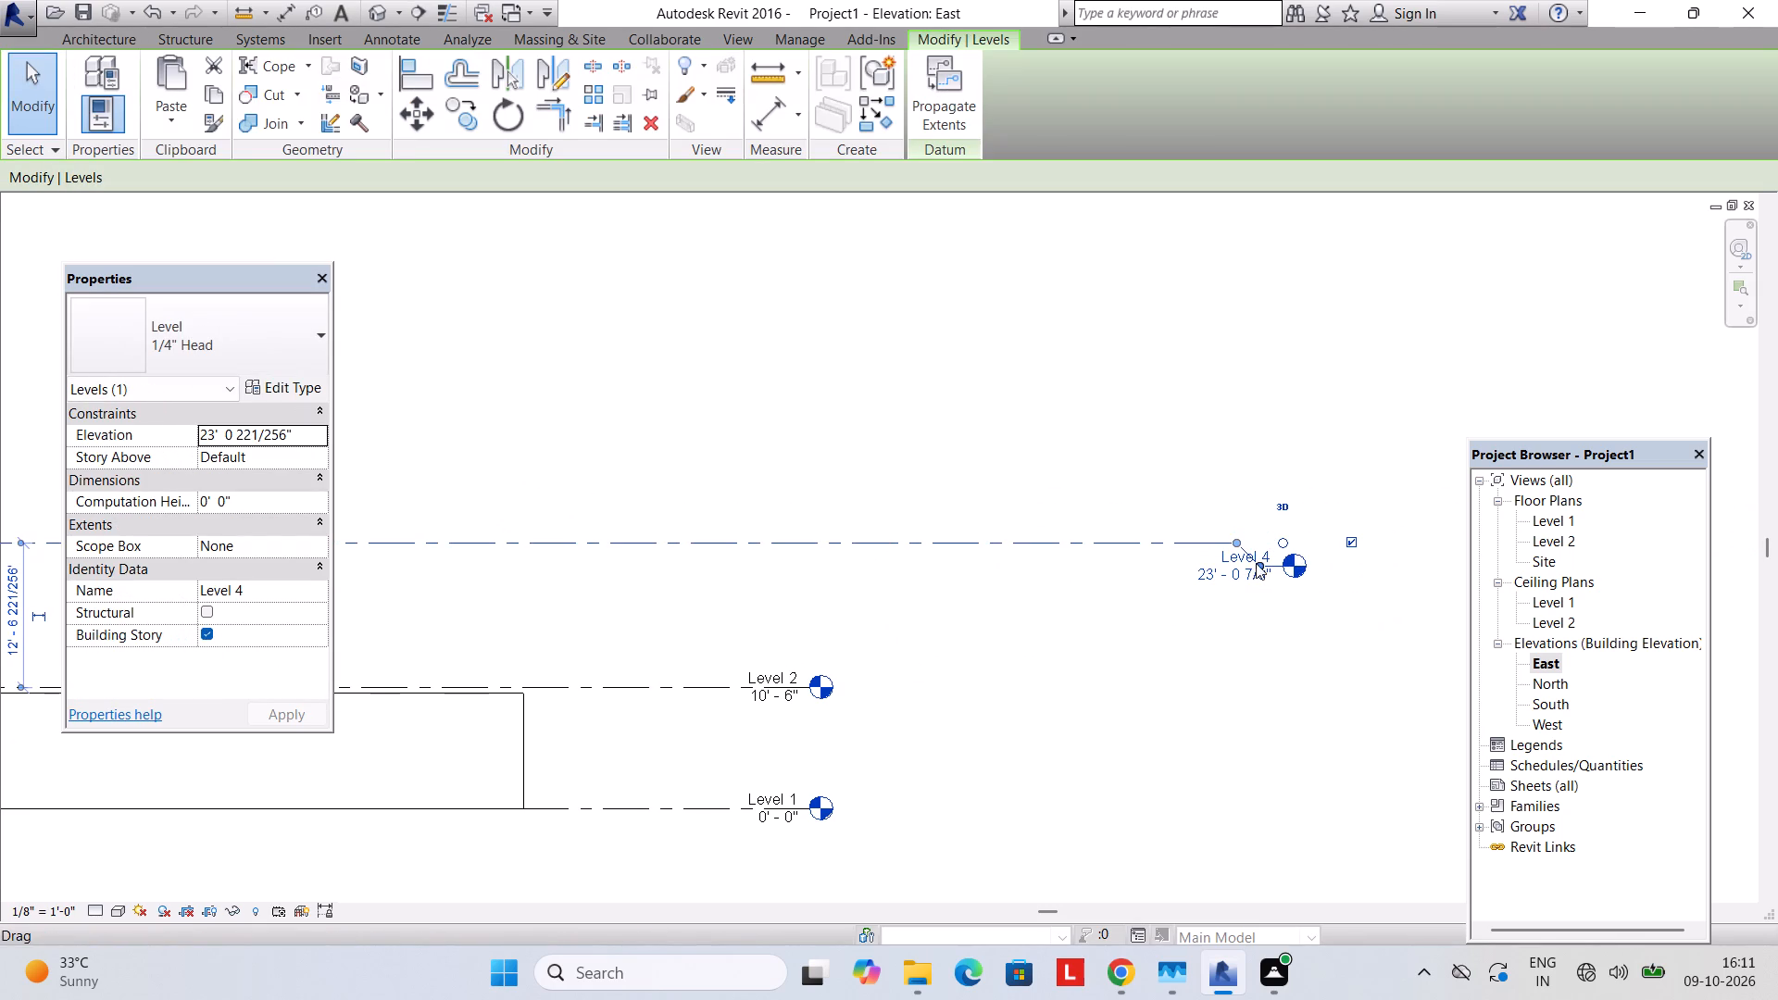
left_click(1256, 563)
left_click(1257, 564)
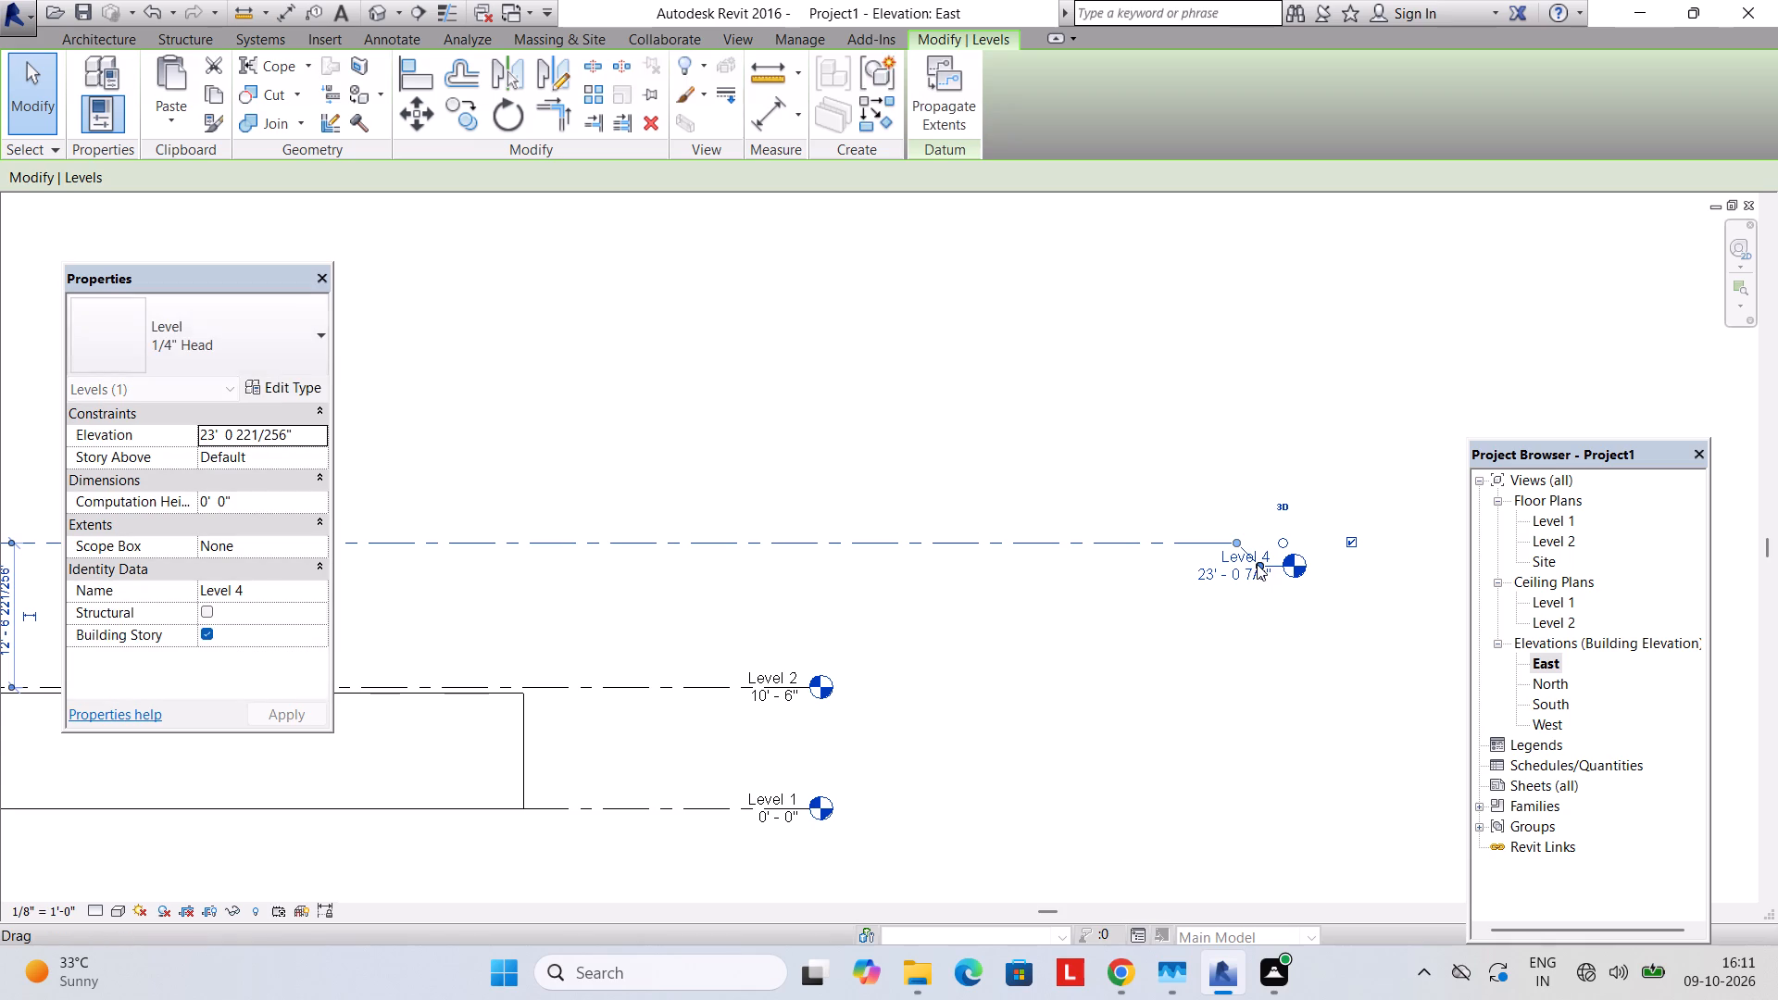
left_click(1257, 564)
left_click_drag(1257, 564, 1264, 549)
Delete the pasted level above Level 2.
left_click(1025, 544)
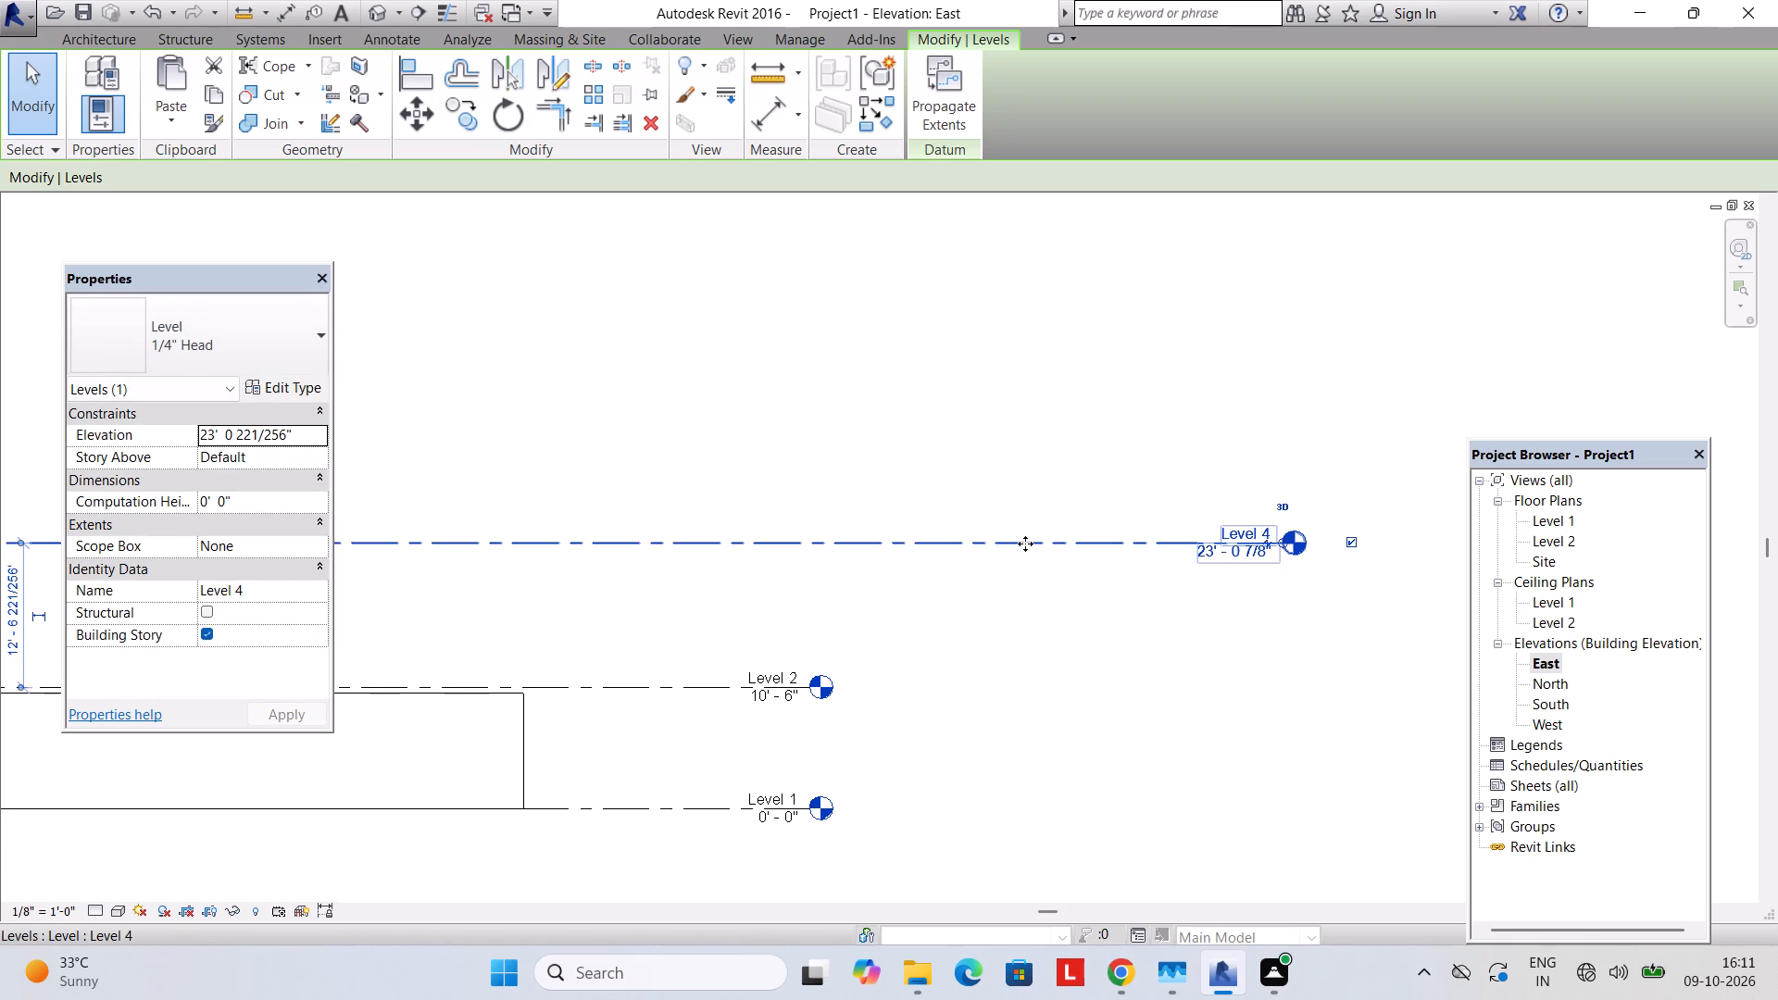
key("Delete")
Check the Level 2 floor plan, then examine the East elevation and its view properties.
scroll(839, 583, "down", 1)
middle_click_drag(871, 589, 1271, 561)
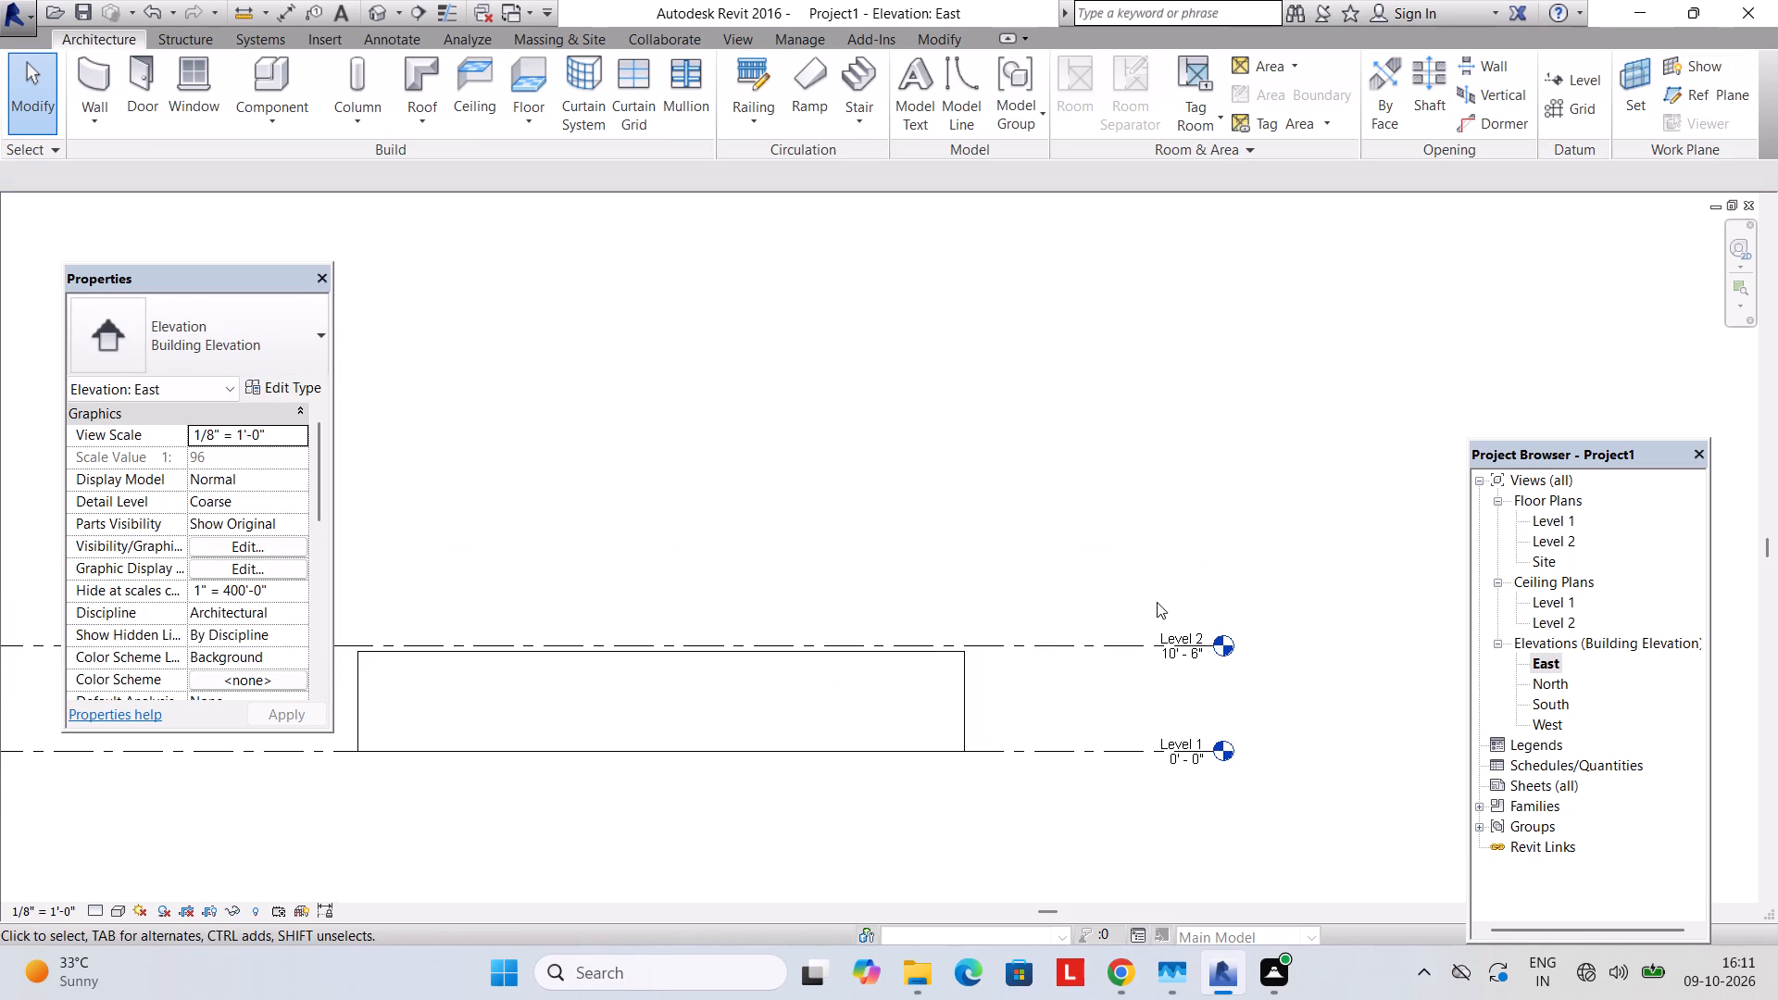
middle_click_drag(1155, 602, 1270, 593)
double_click(1544, 550)
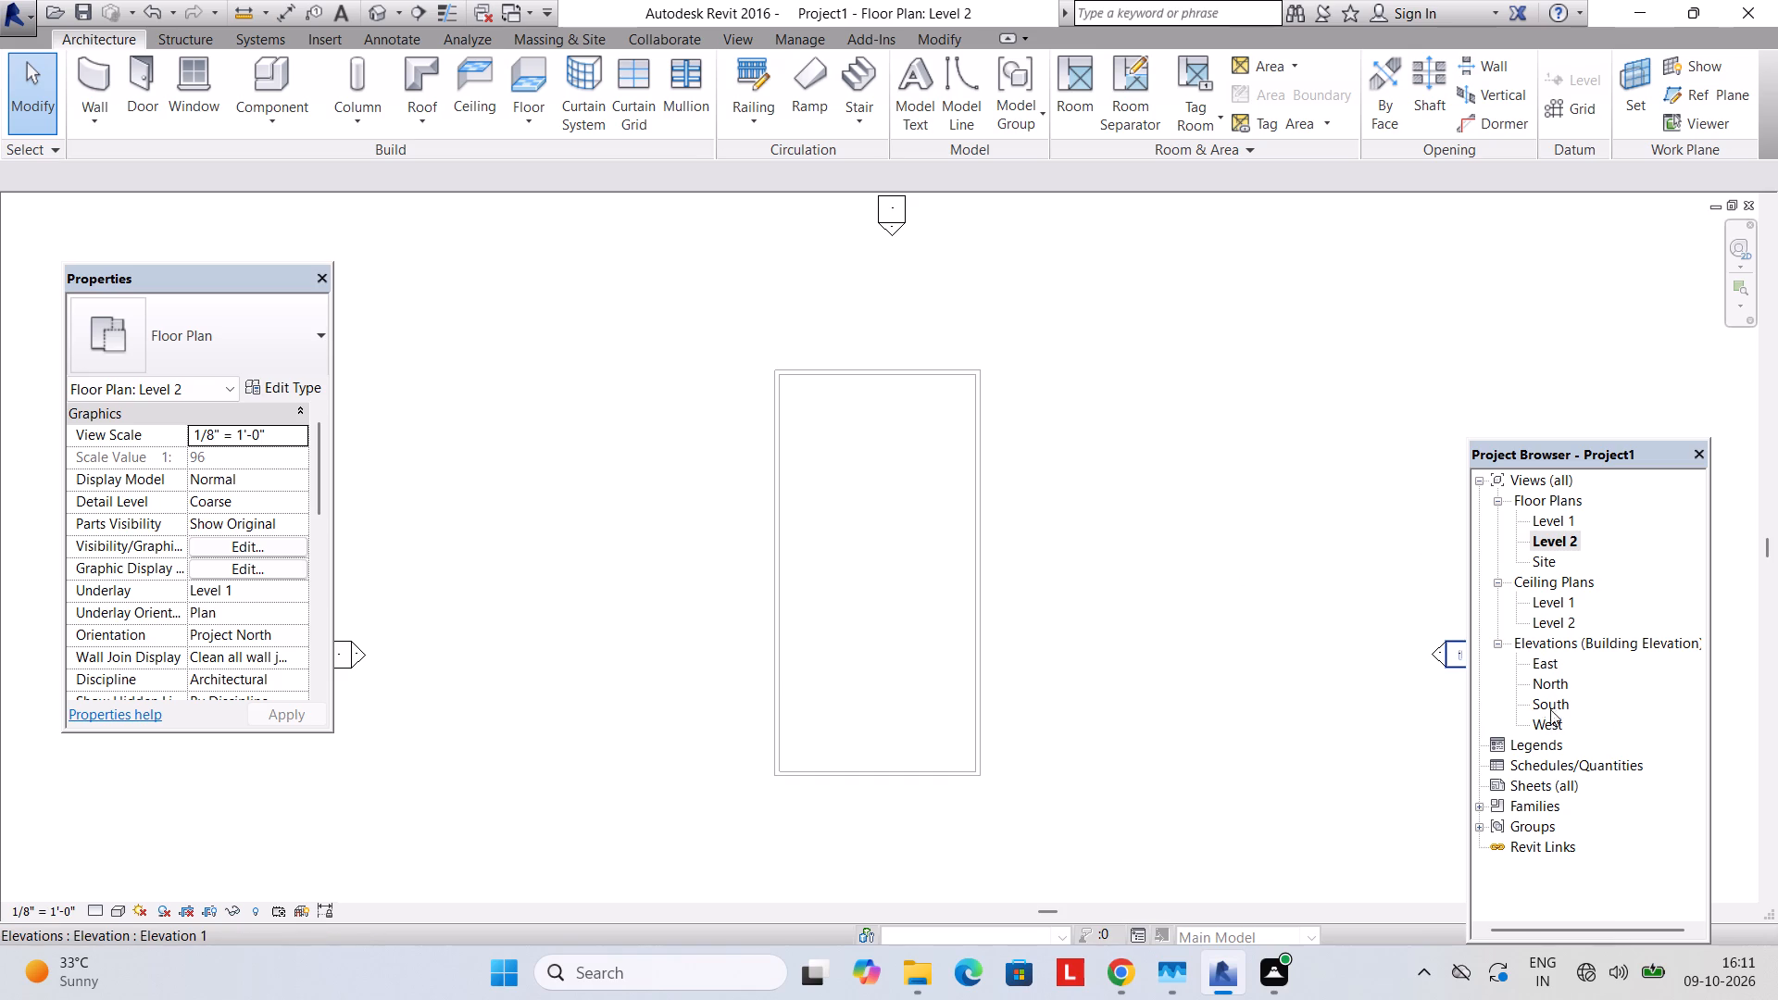
left_click(1537, 671)
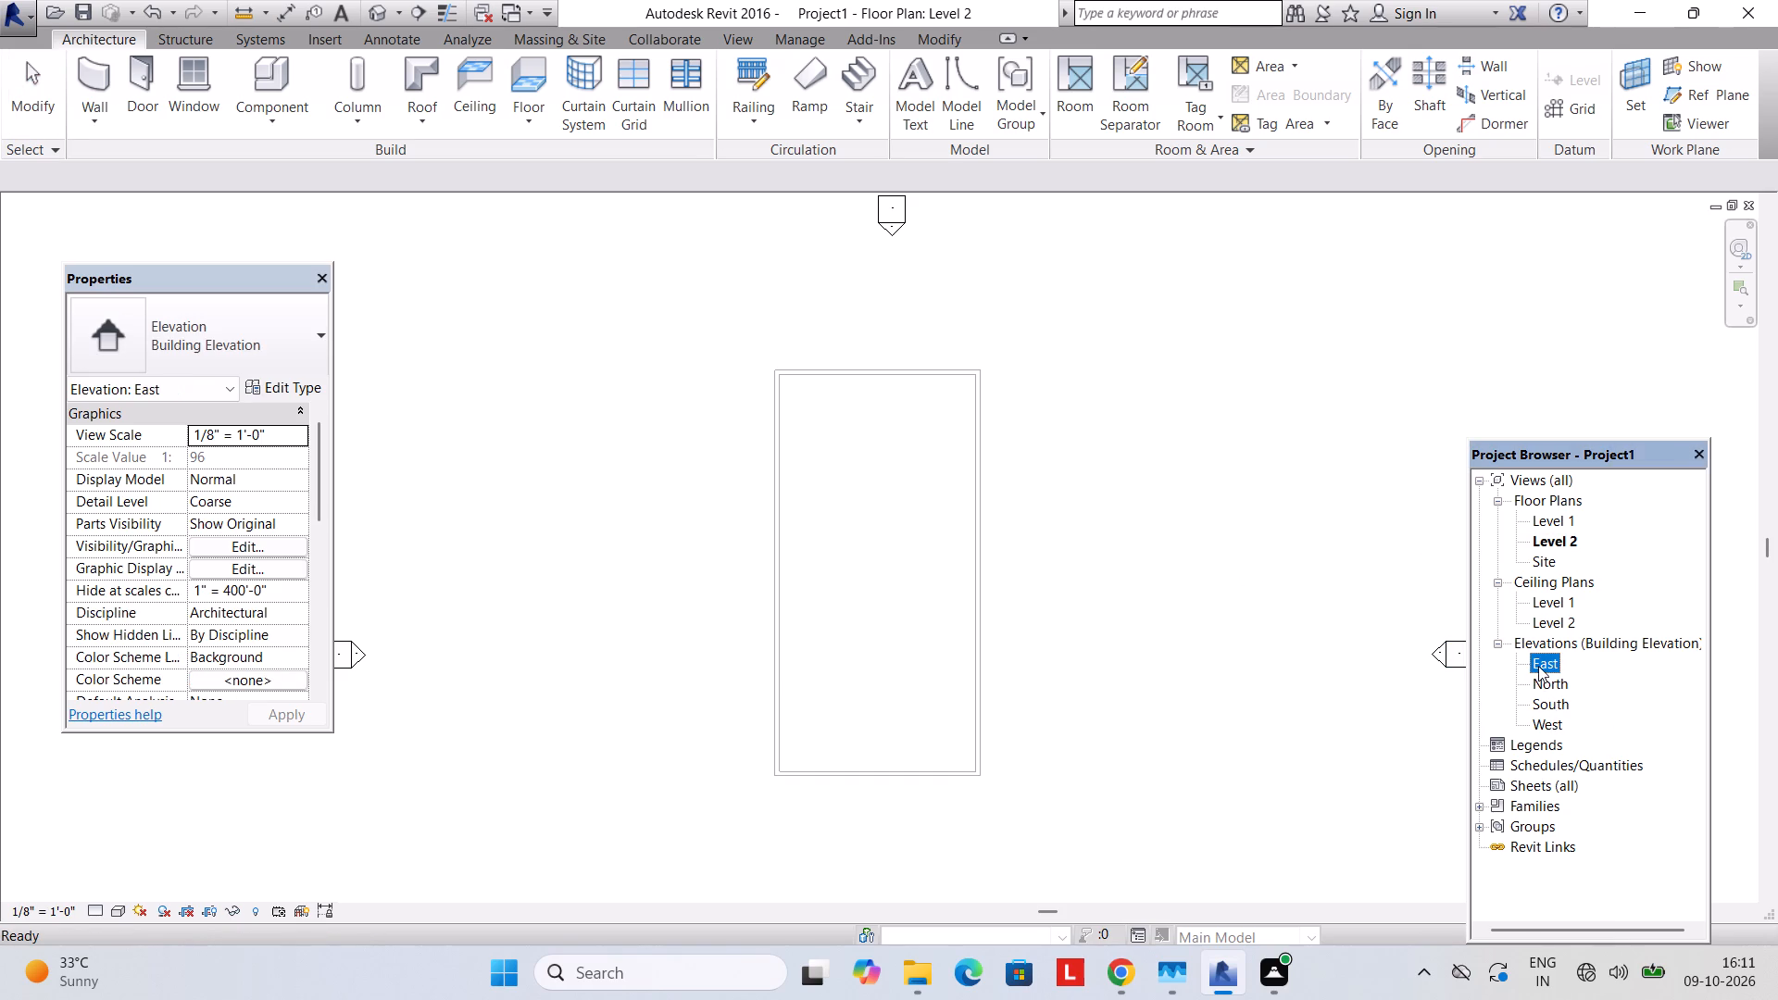
left_click(1538, 666)
scroll(1020, 758, "down", 1)
middle_click_drag(1020, 758, 1183, 754)
scroll(1176, 752, "down", 1)
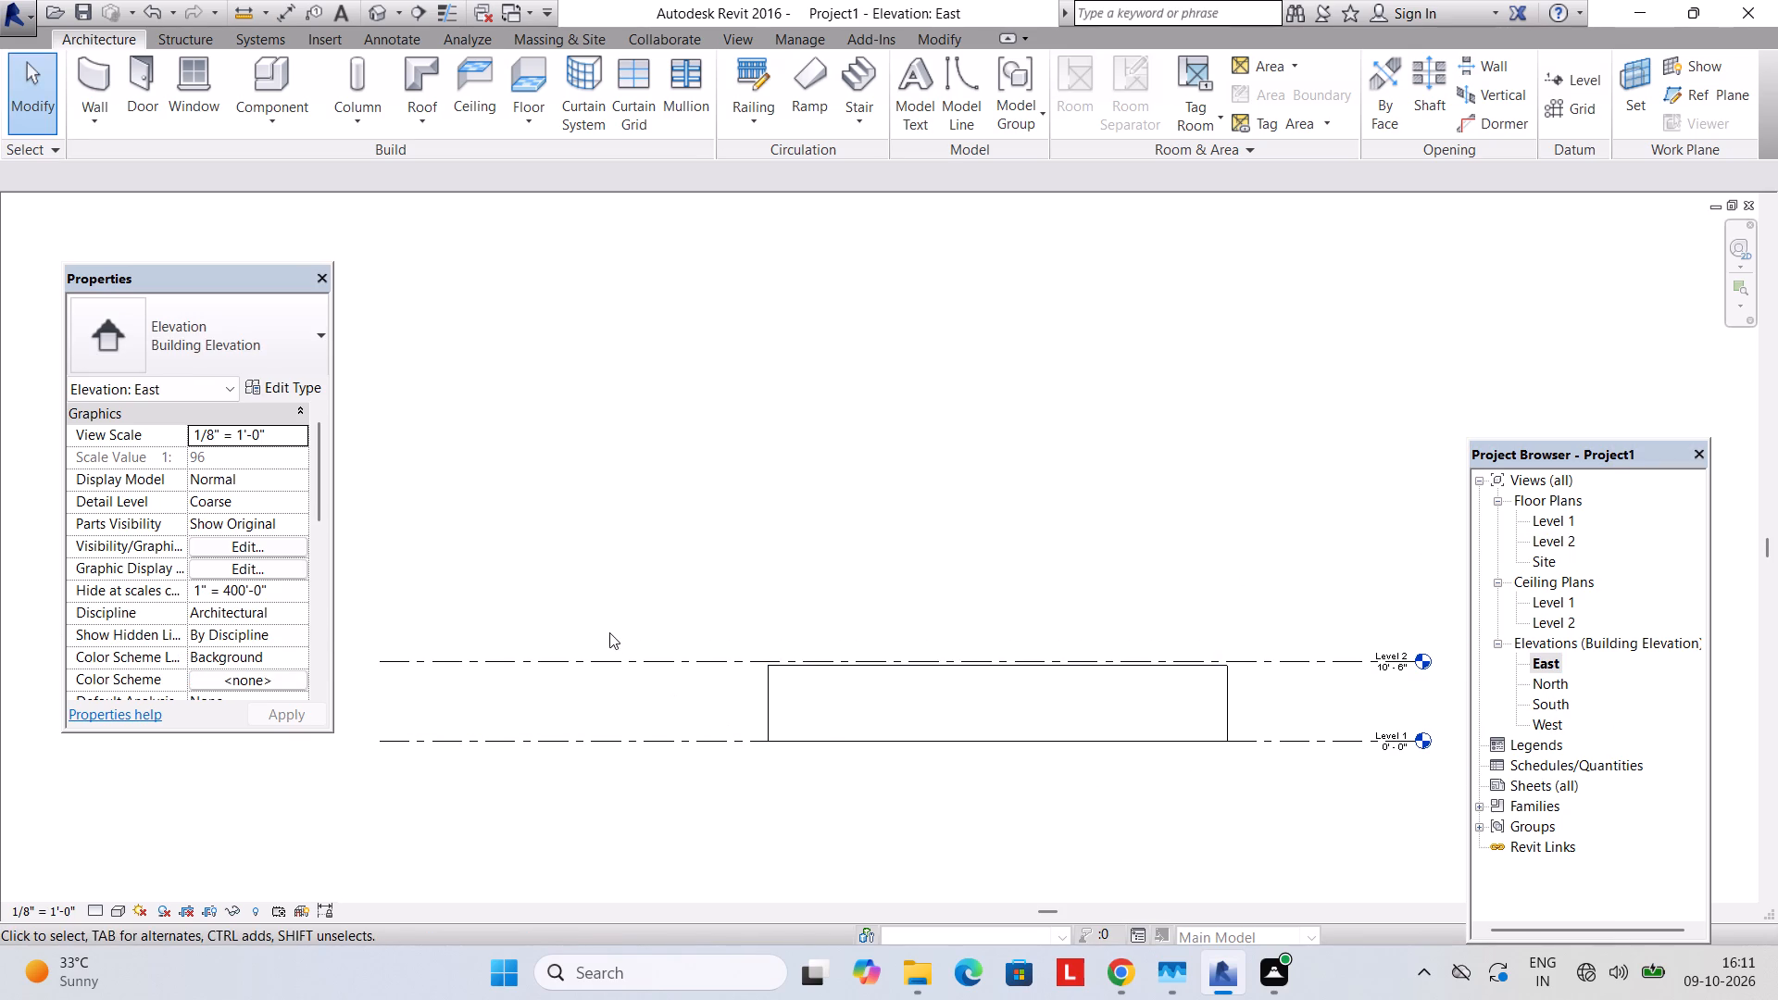
scroll(249, 531, "down", 6)
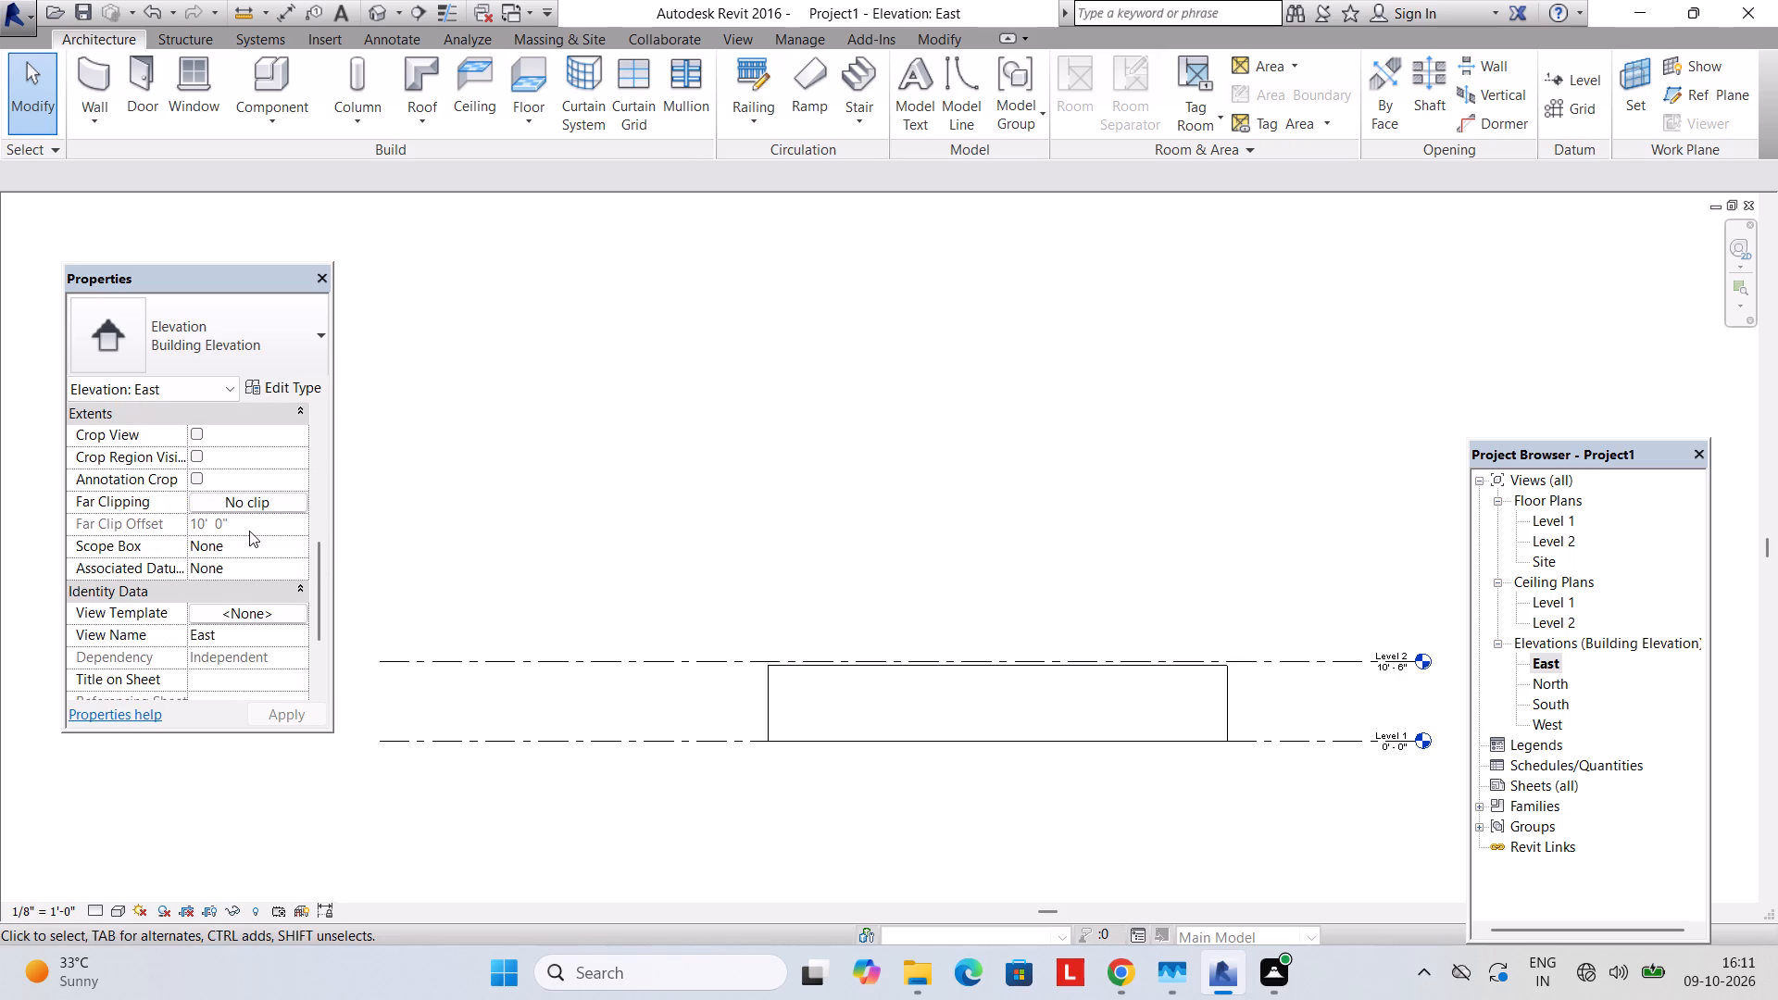
scroll(249, 531, "down", 5)
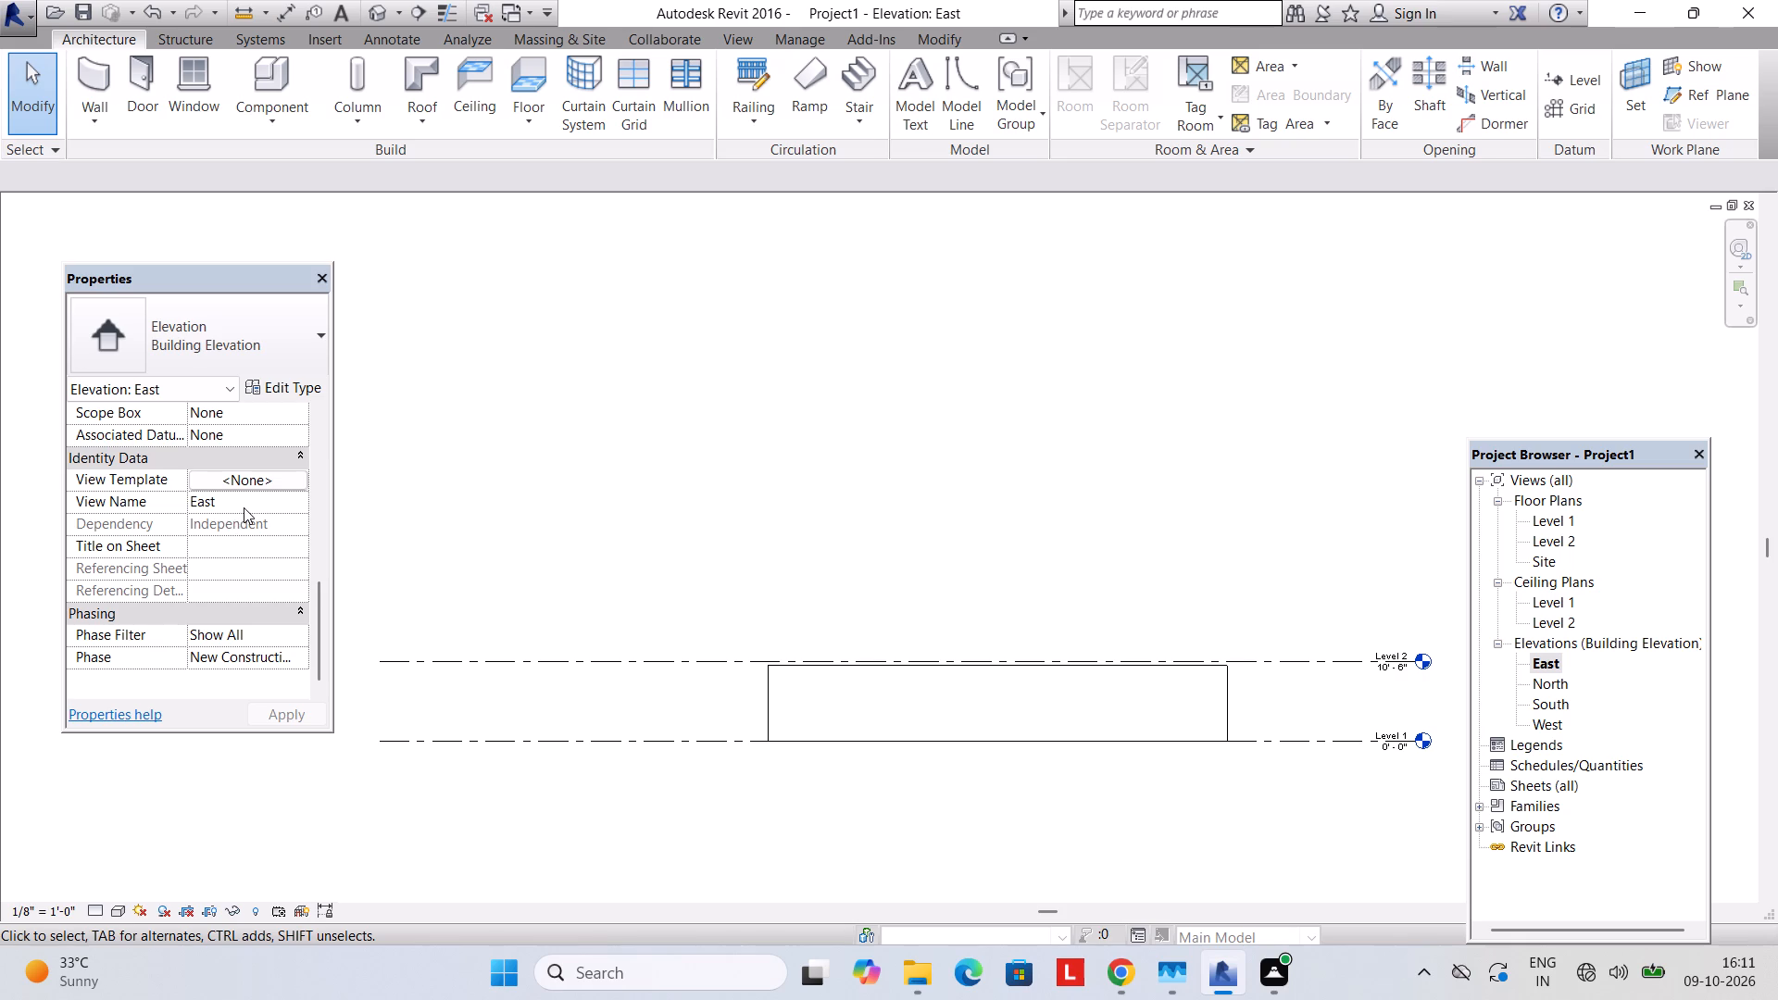
Place a new level with the Pick Lines option on the wall's top edge at 10' 0", with no offset.
type("ll")
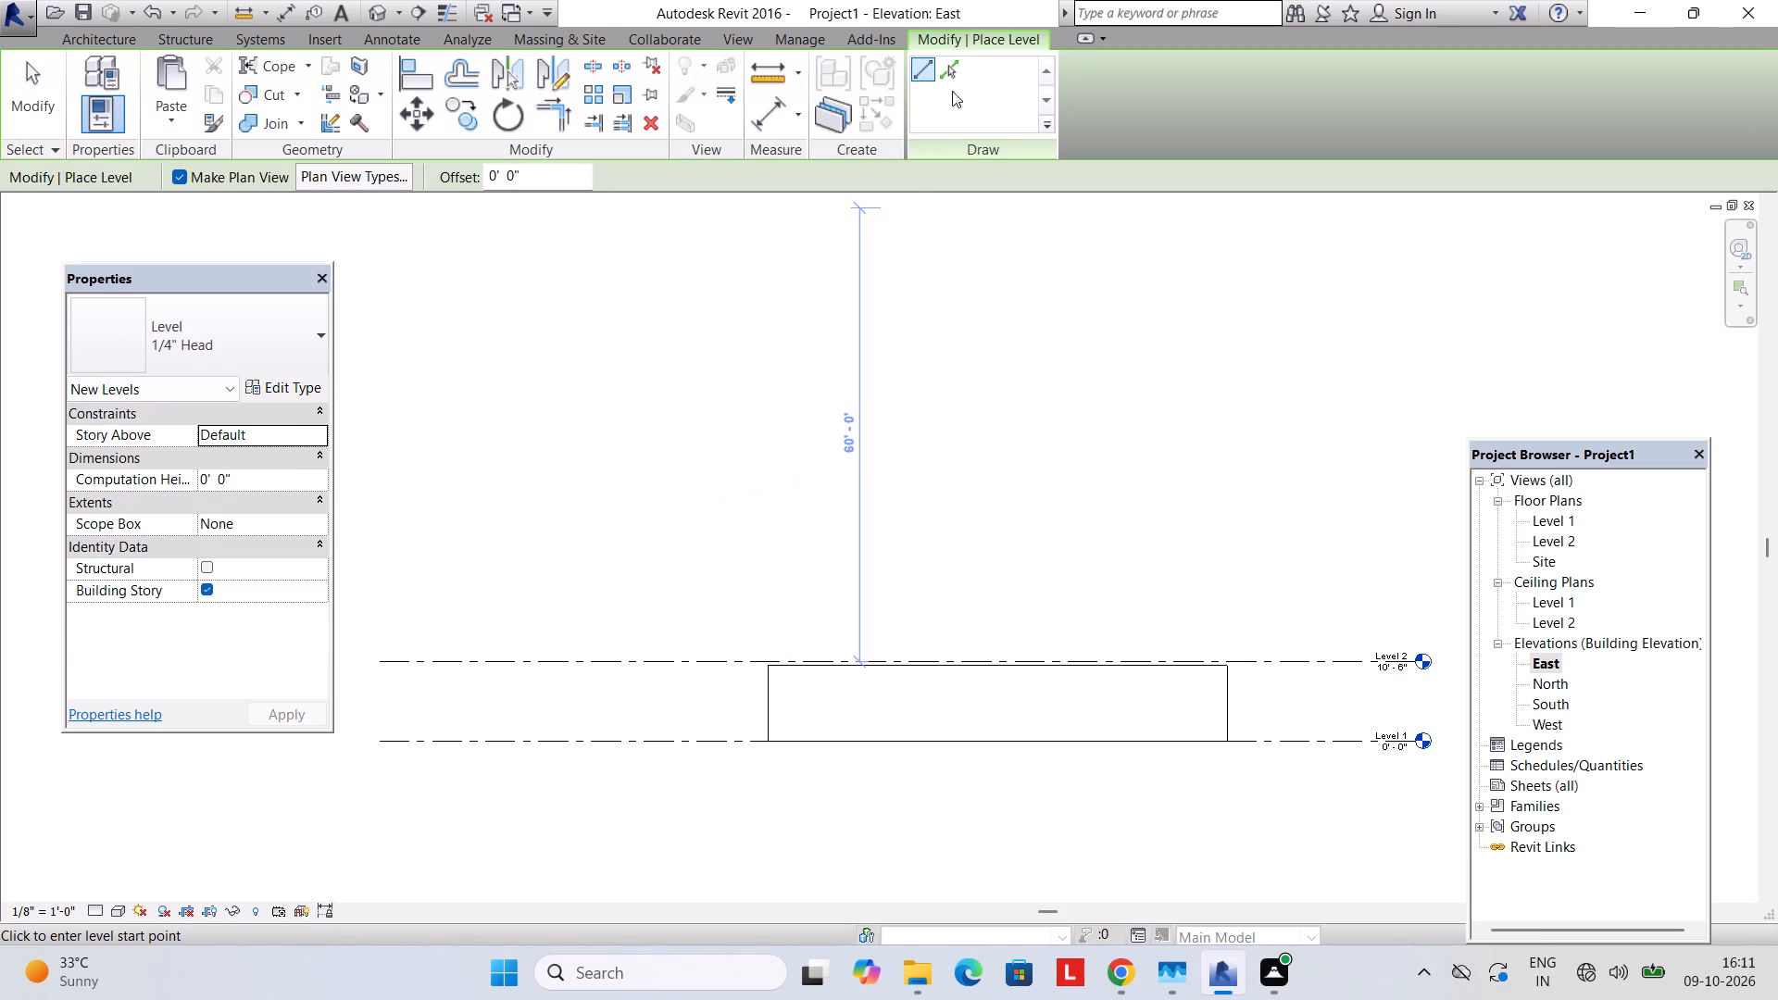
left_click(953, 71)
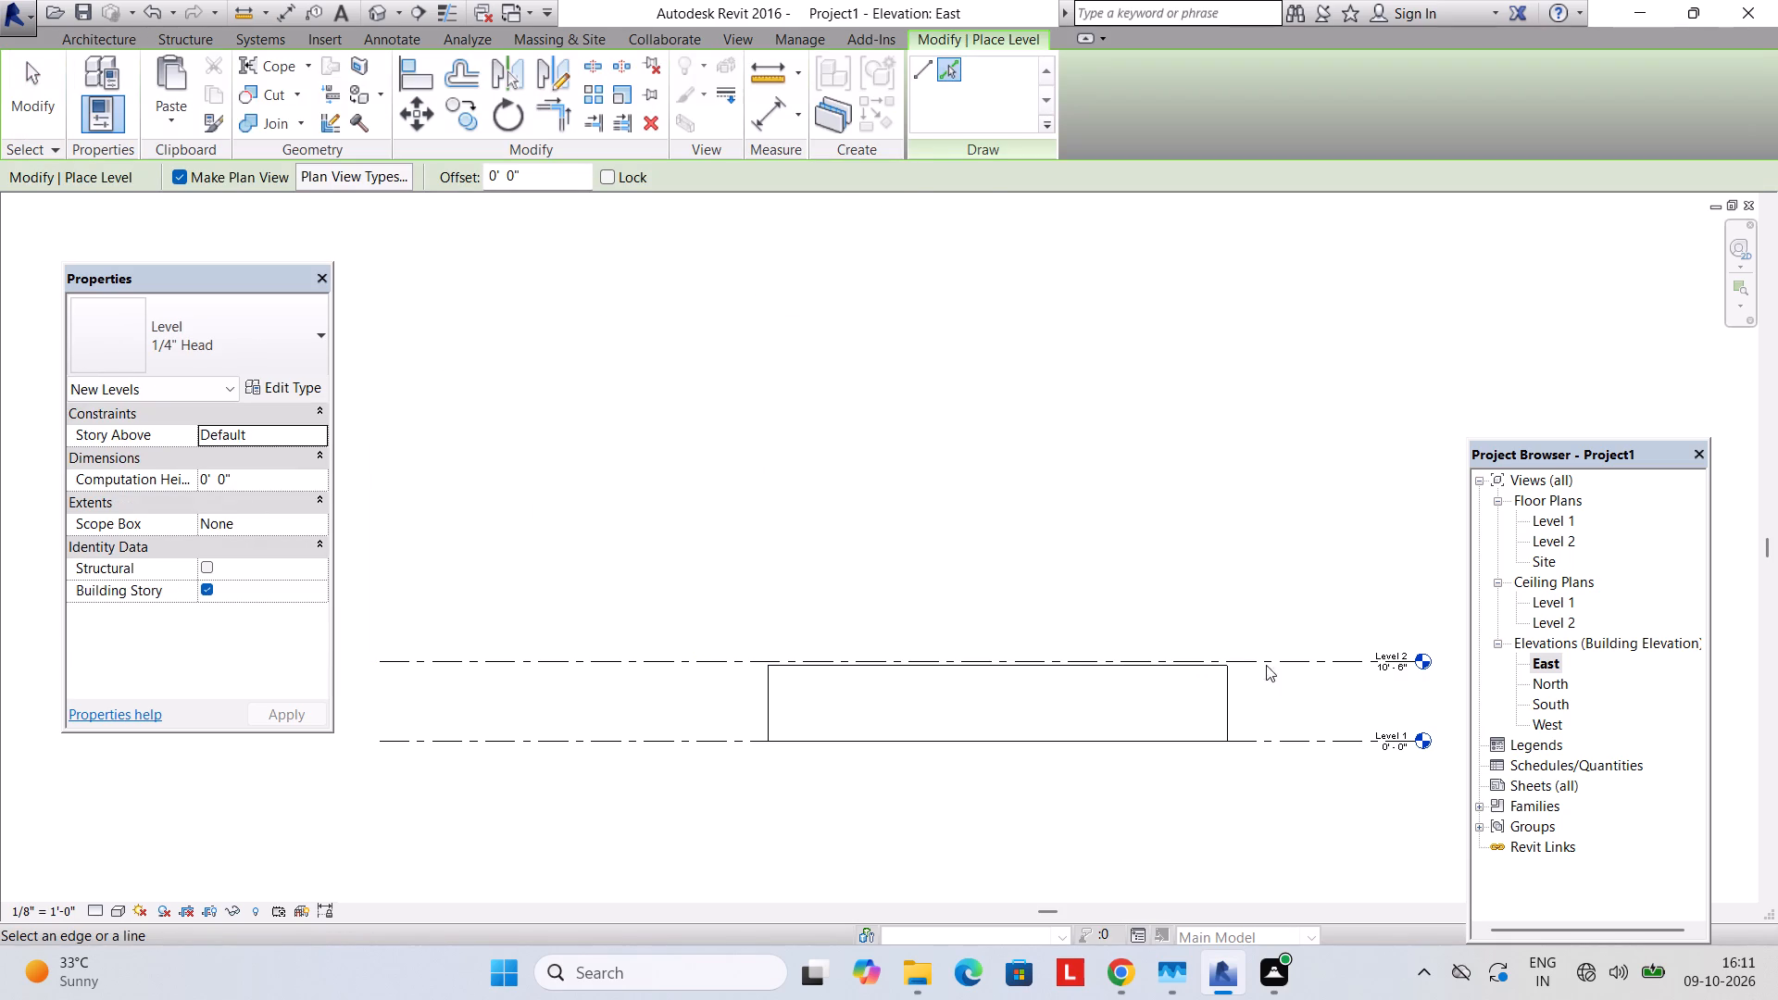
left_click(1280, 662)
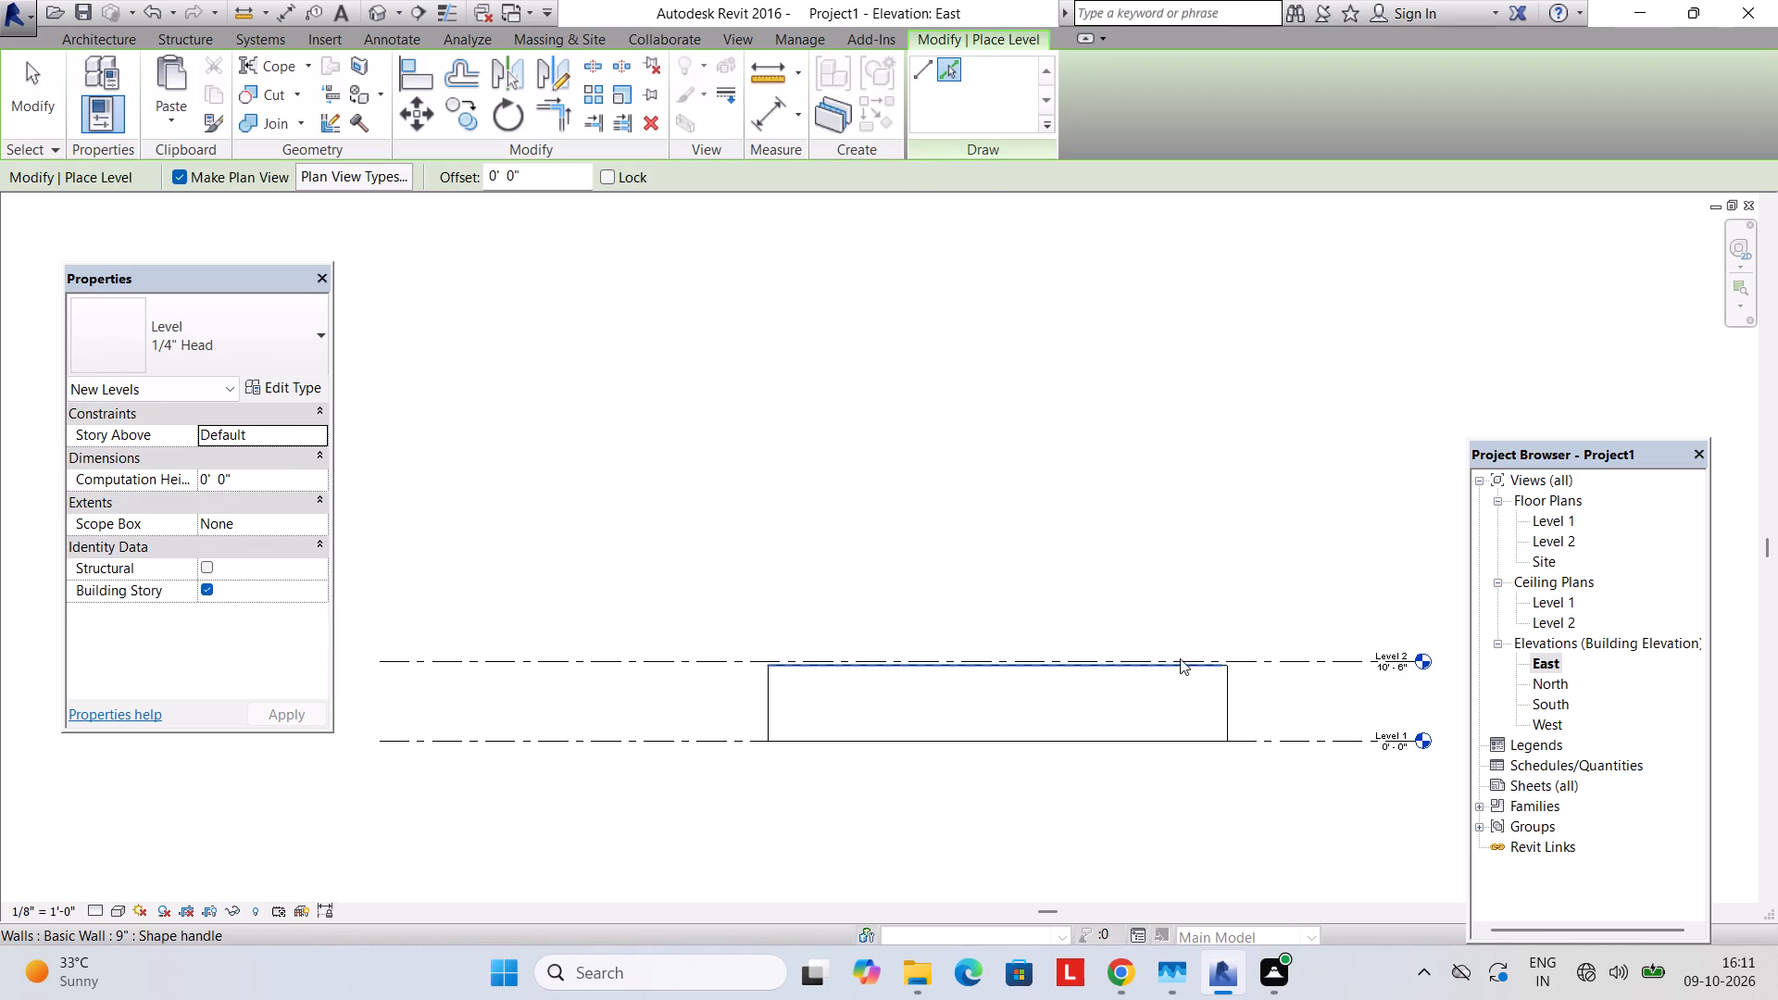
left_click(1155, 663)
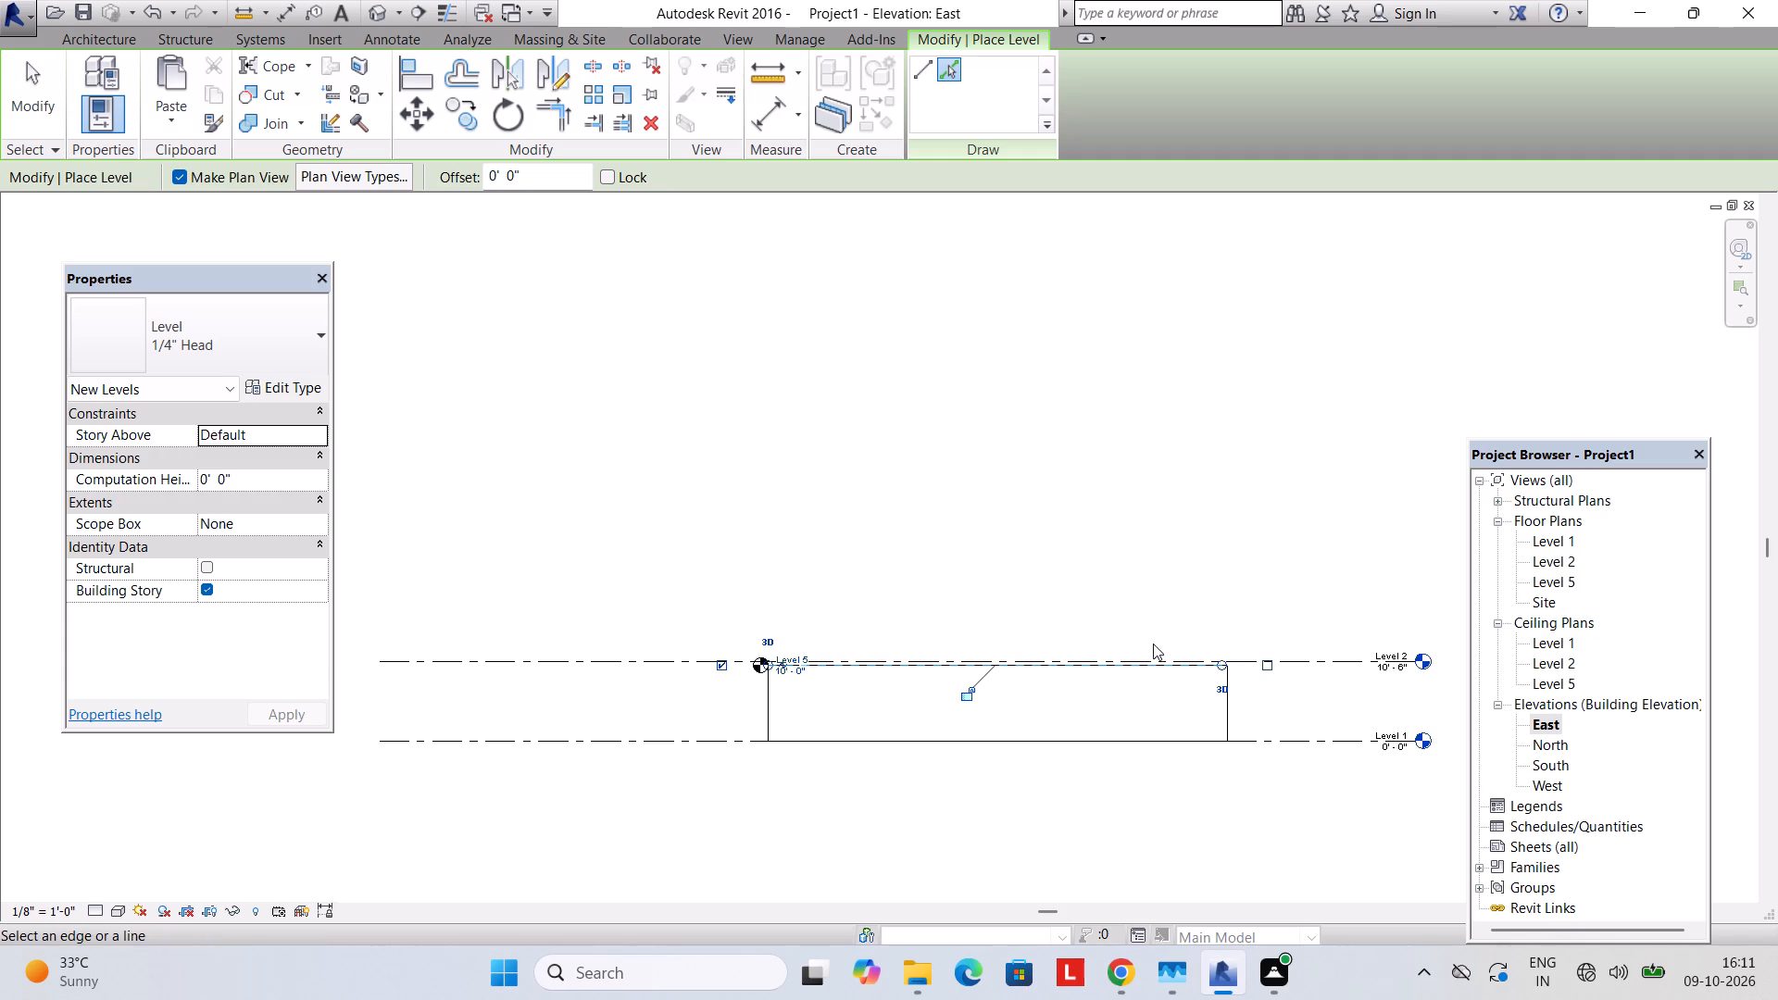
key("Escape")
scroll(838, 667, "up", 5)
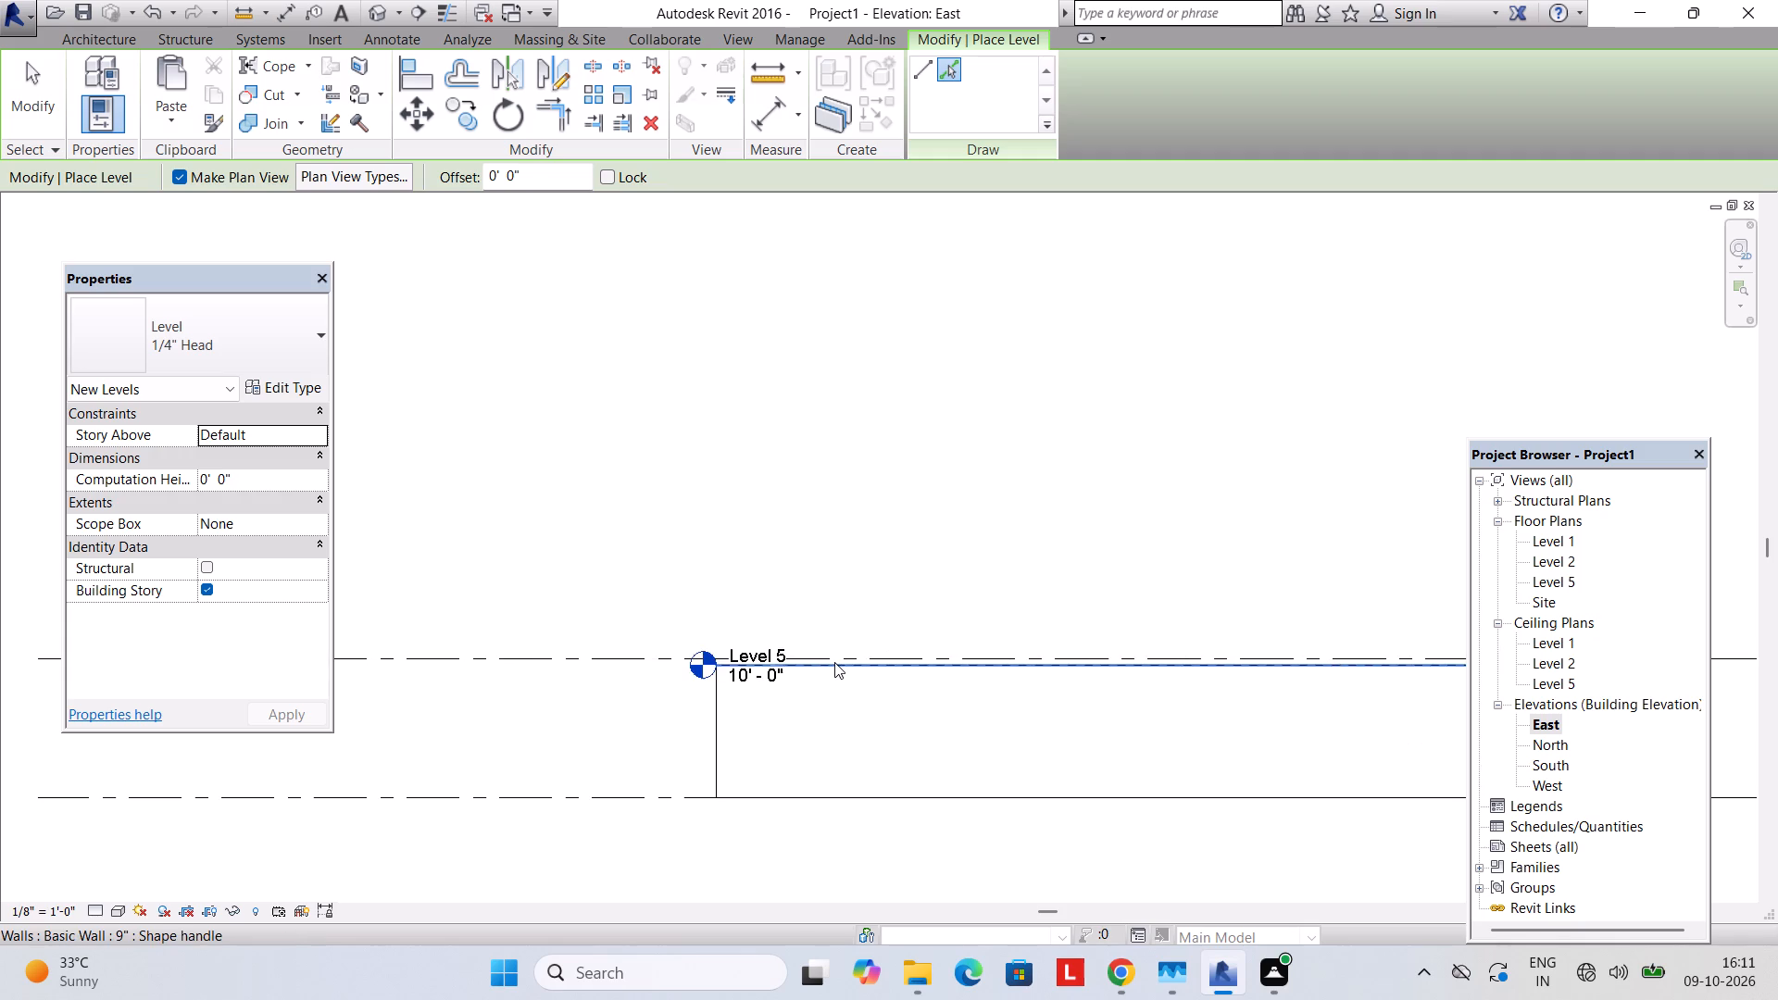
key("Escape")
Delete the near and far long walls facing the East elevation.
left_click(751, 656)
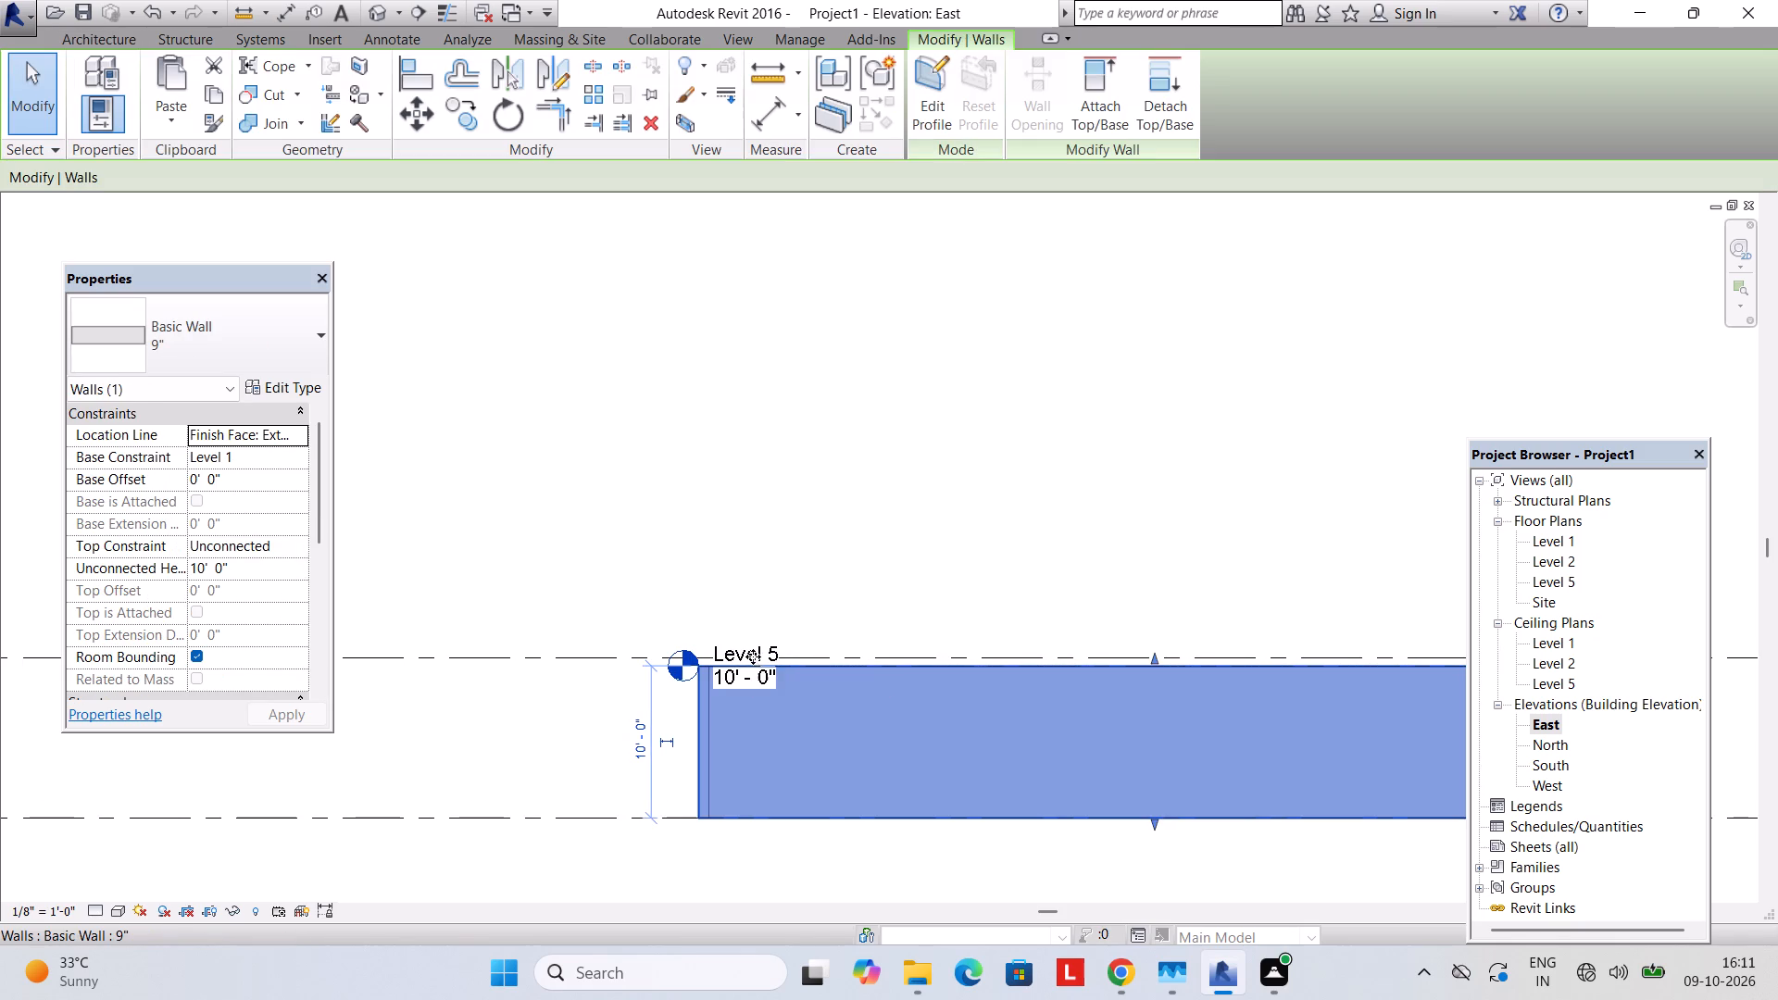
key("Delete")
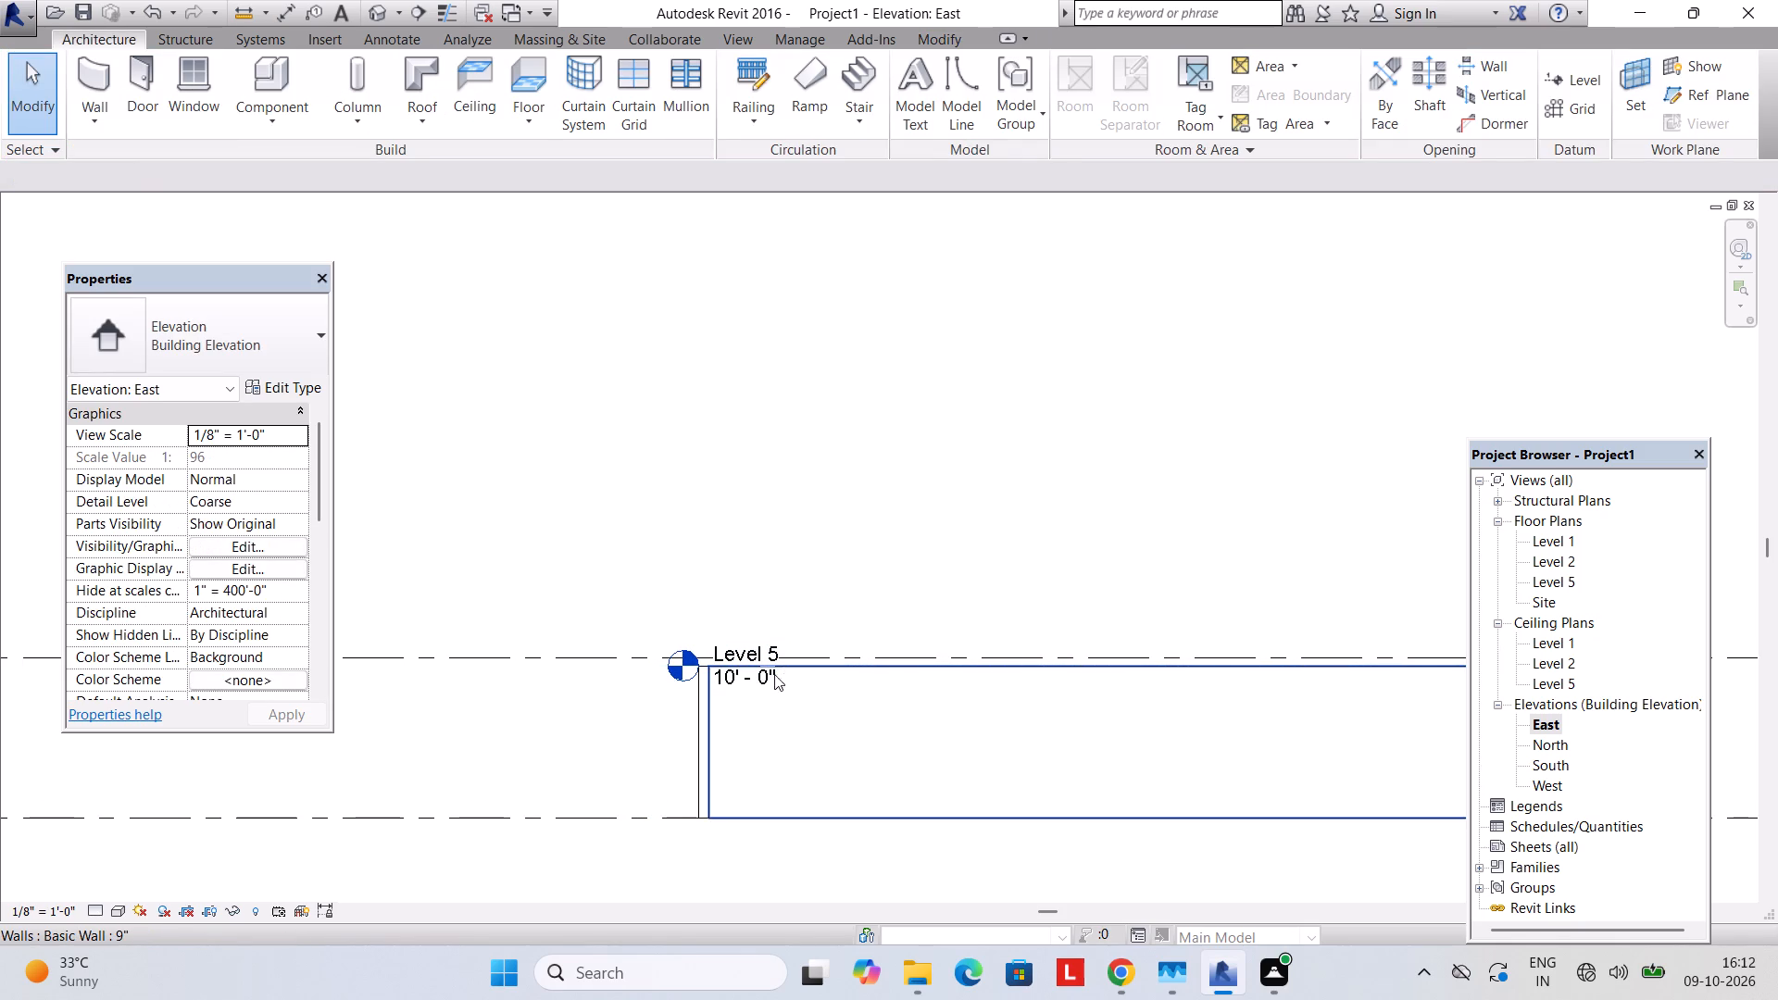
left_click(773, 672)
key("Delete")
Delete Level 2 and the 10' 0" Level 5 together with their plan views.
left_click(766, 651)
key("Delete")
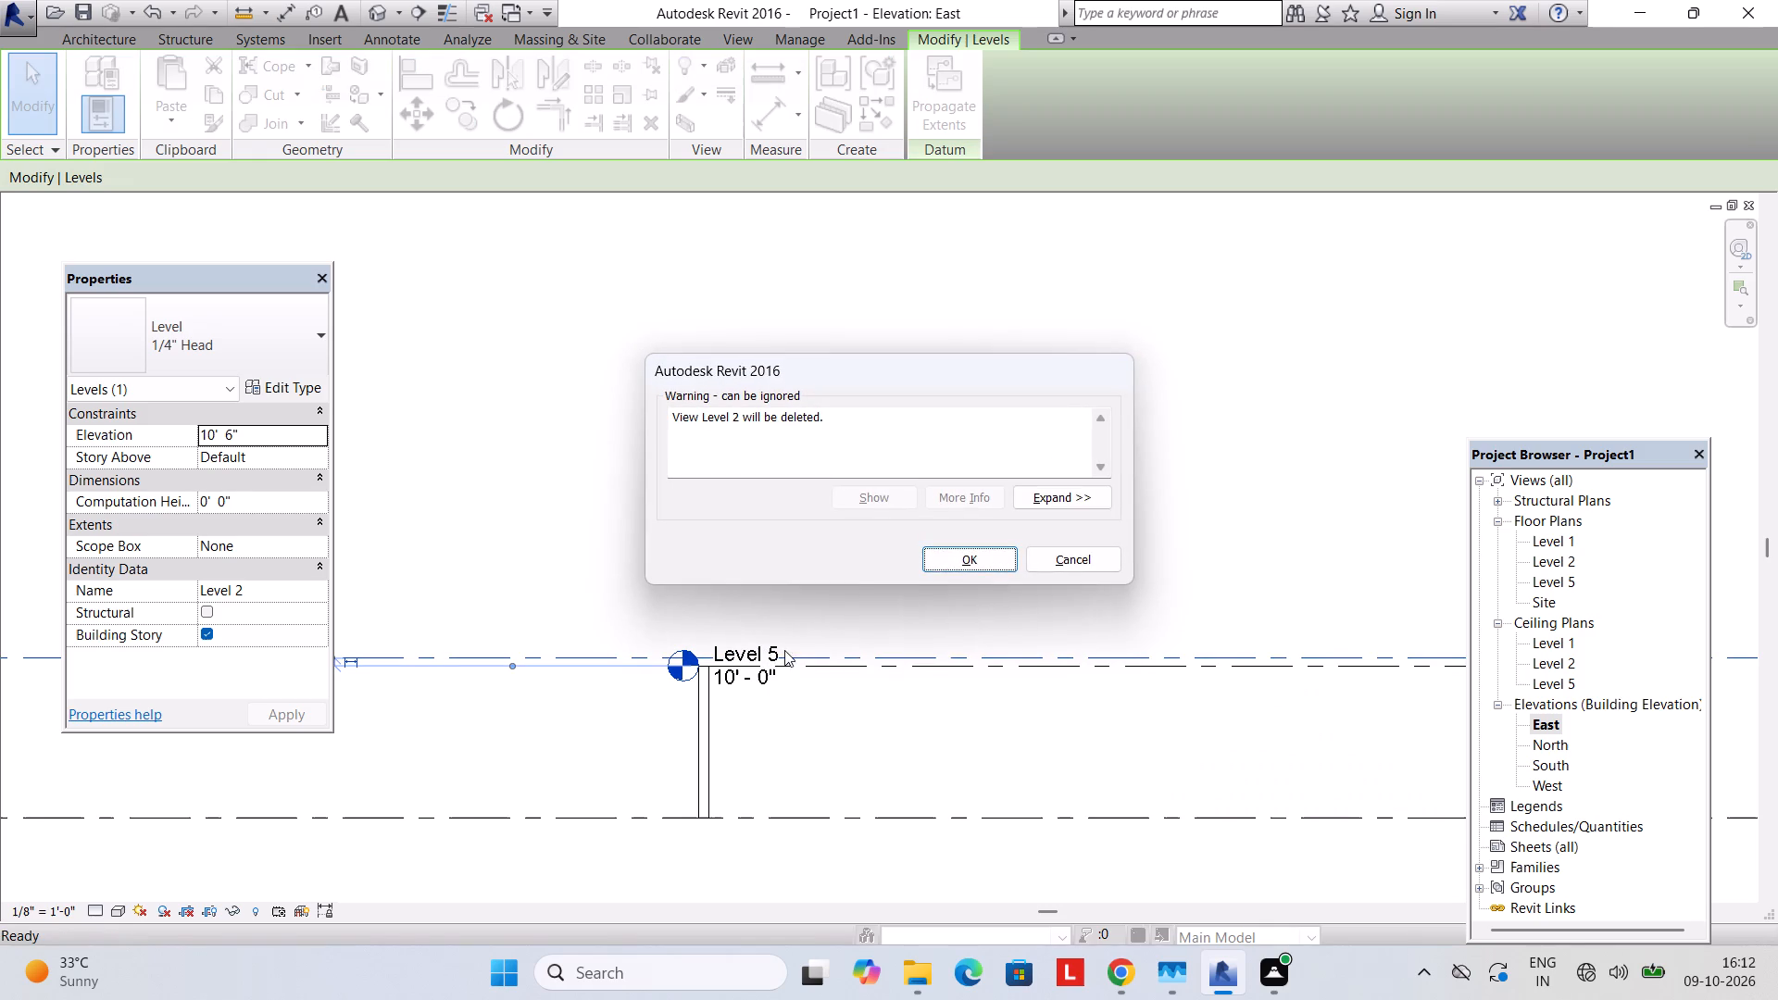
left_click(948, 564)
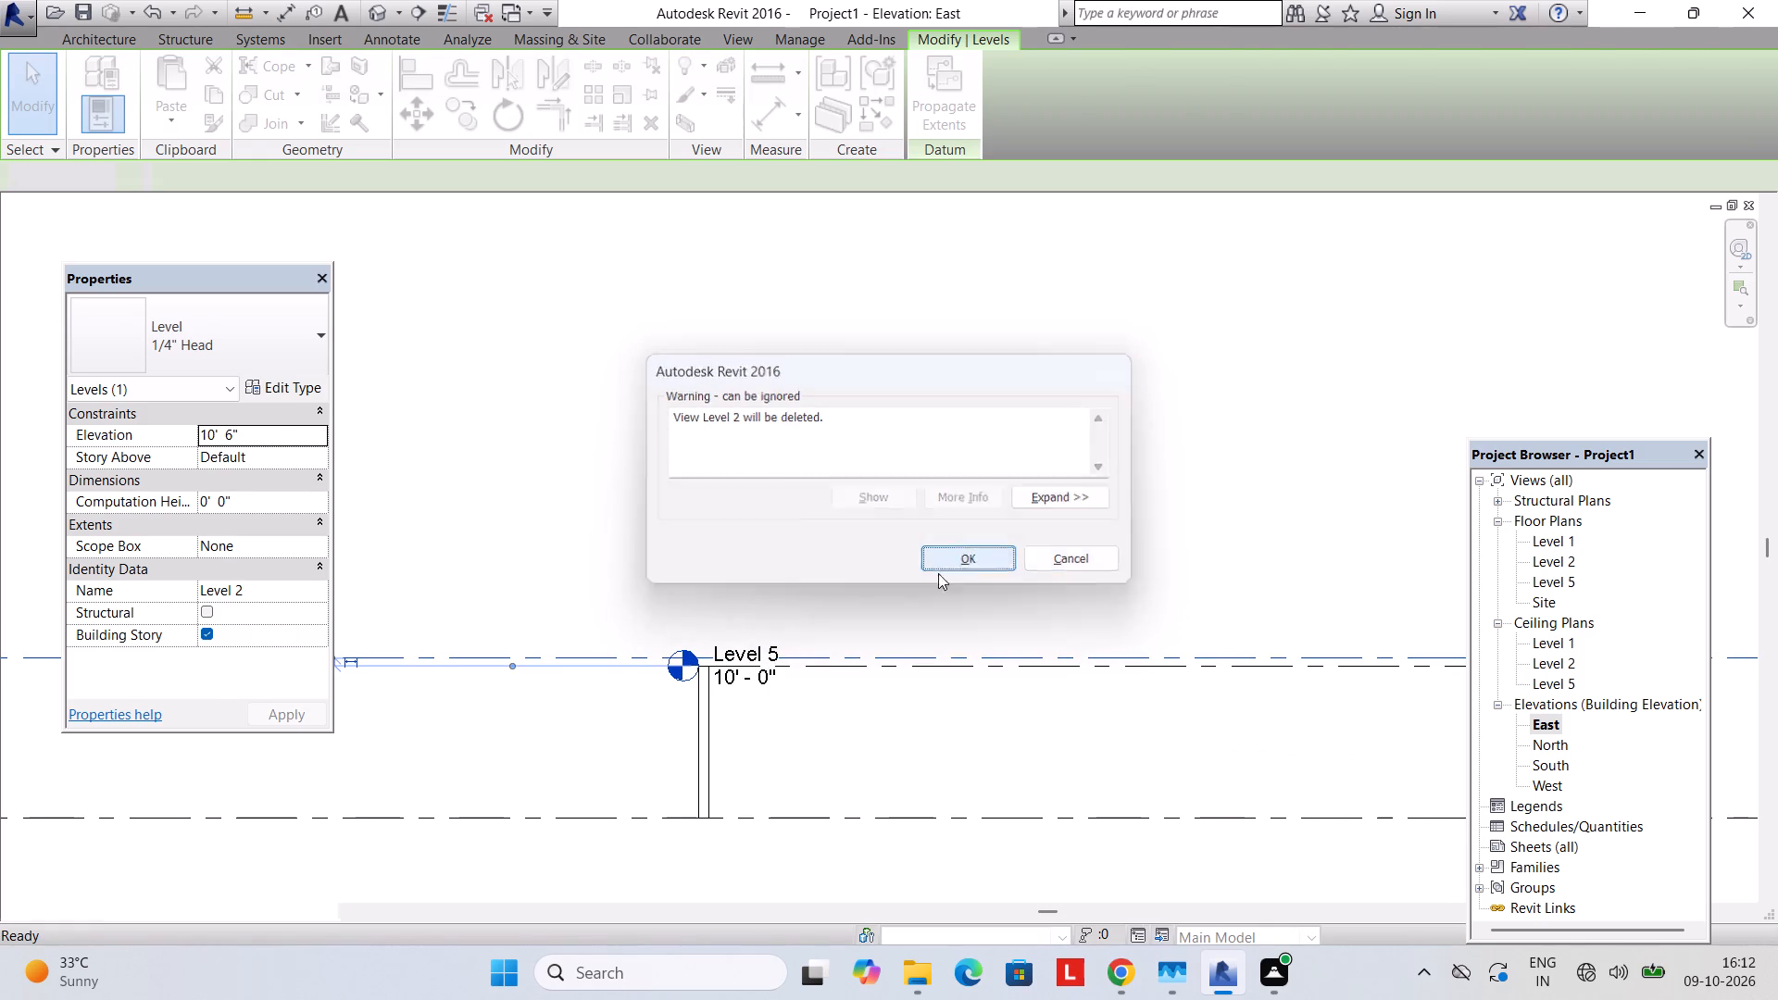
left_click(762, 652)
key("Delete")
left_click(971, 566)
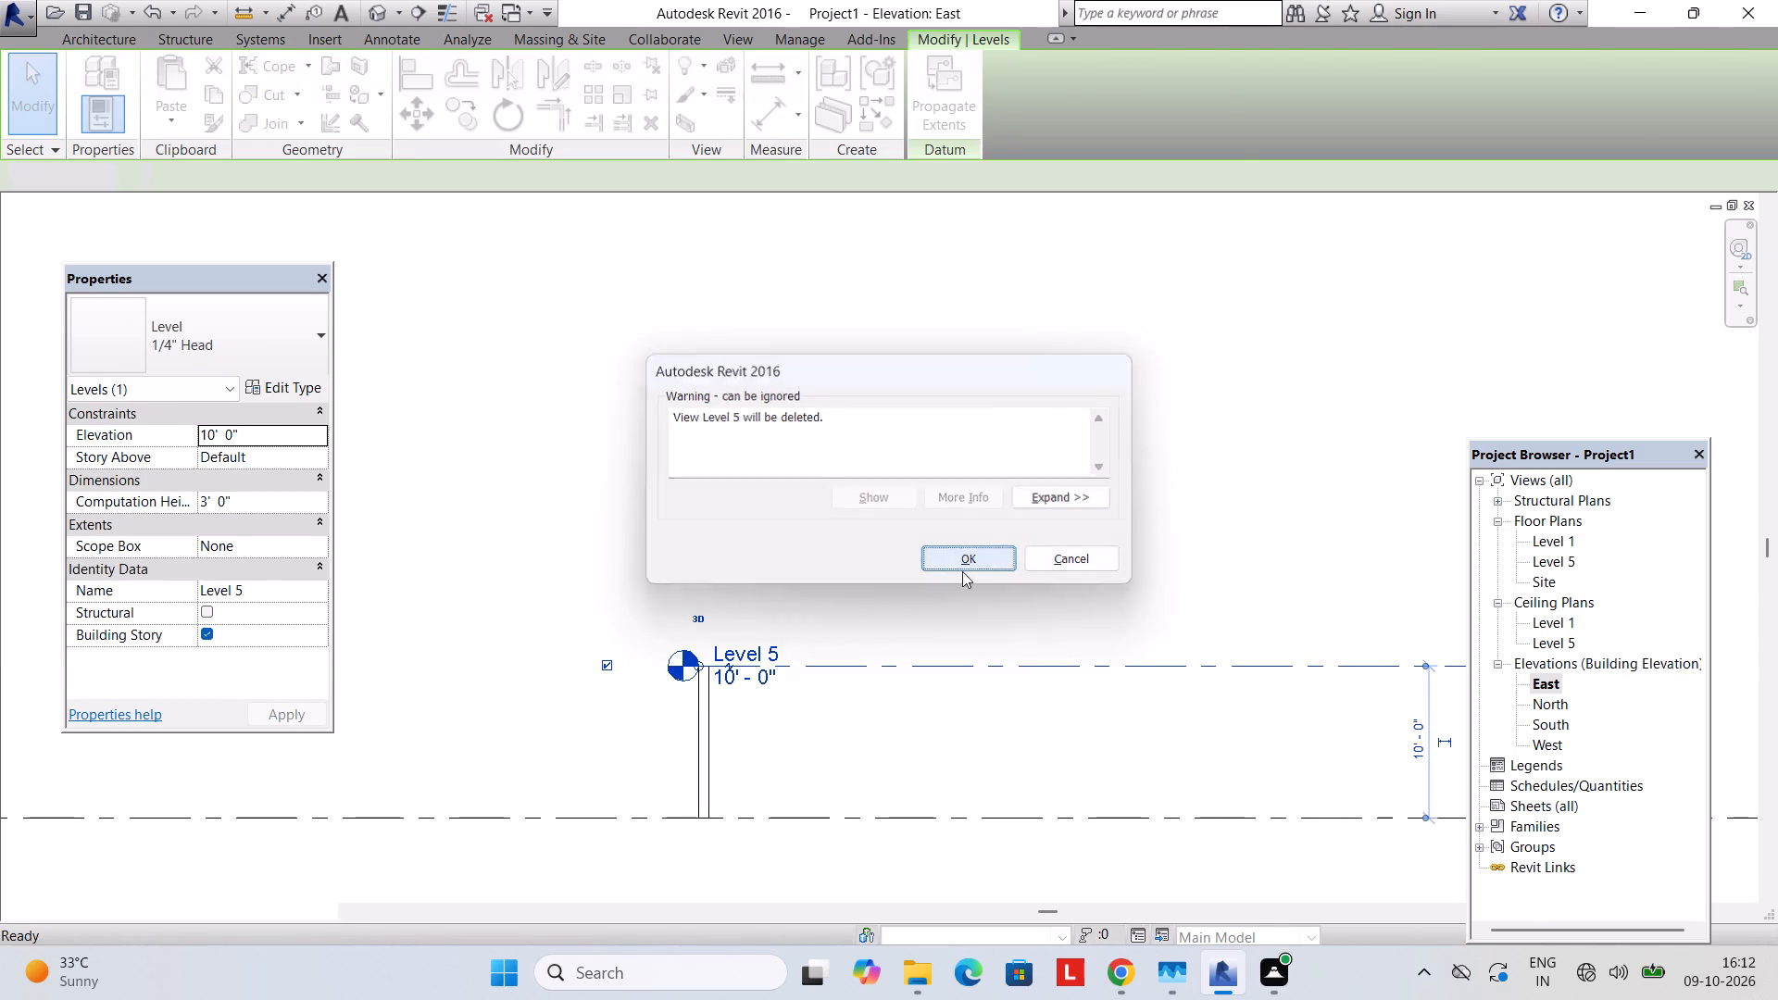
Delete the two remaining walls in the Level 1 floor plan.
scroll(833, 631, "down", 6)
middle_click_drag(879, 654, 858, 660)
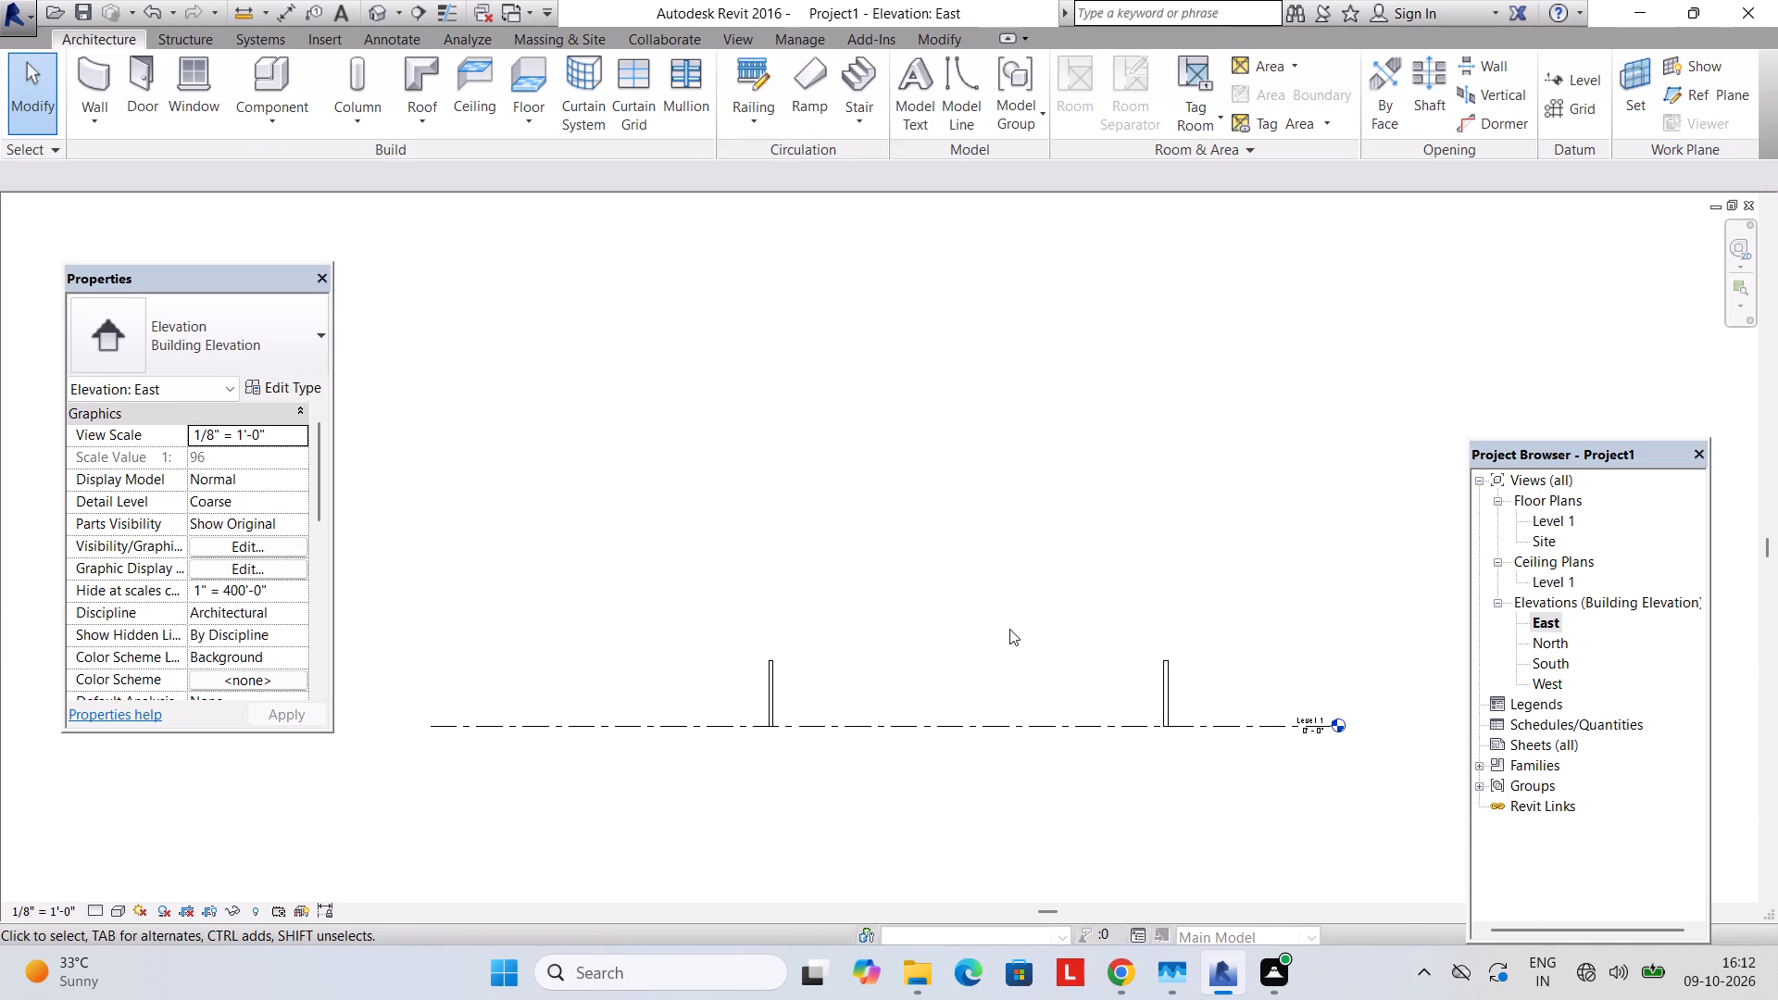
scroll(1194, 631, "up", 2)
double_click(1536, 513)
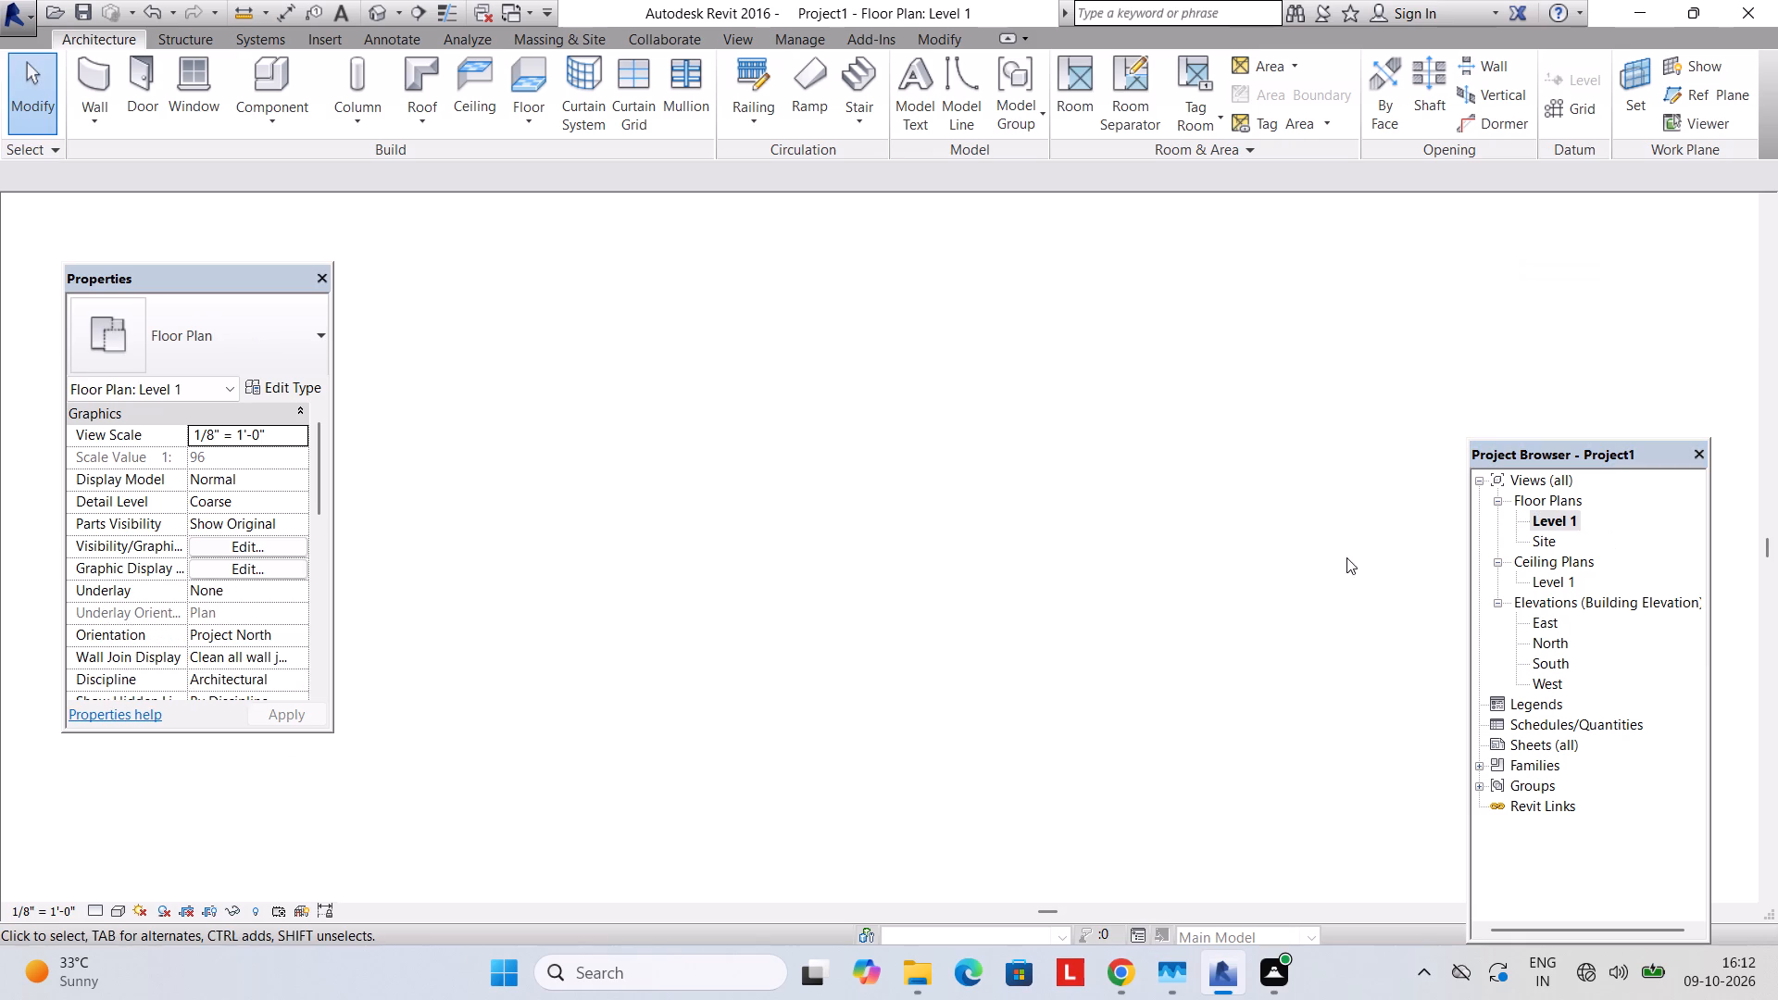
scroll(994, 598, "down", 2)
left_click(1036, 403)
key("Delete")
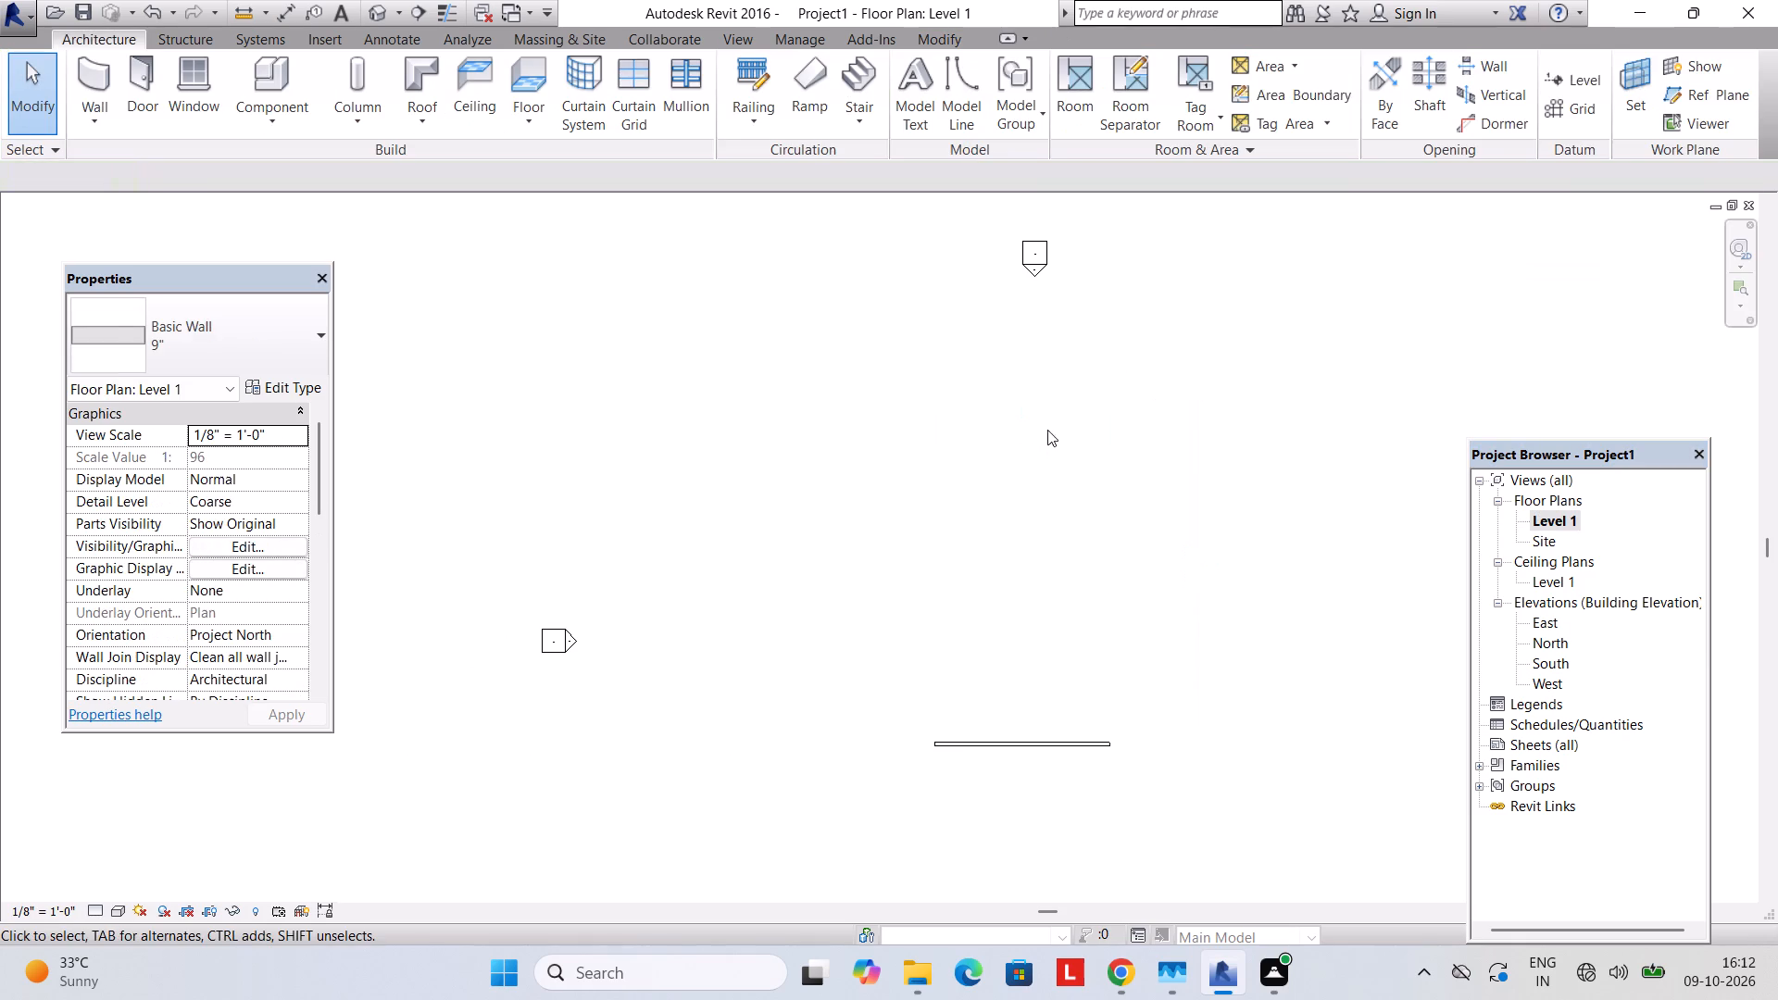
left_click(1055, 740)
key("Delete")
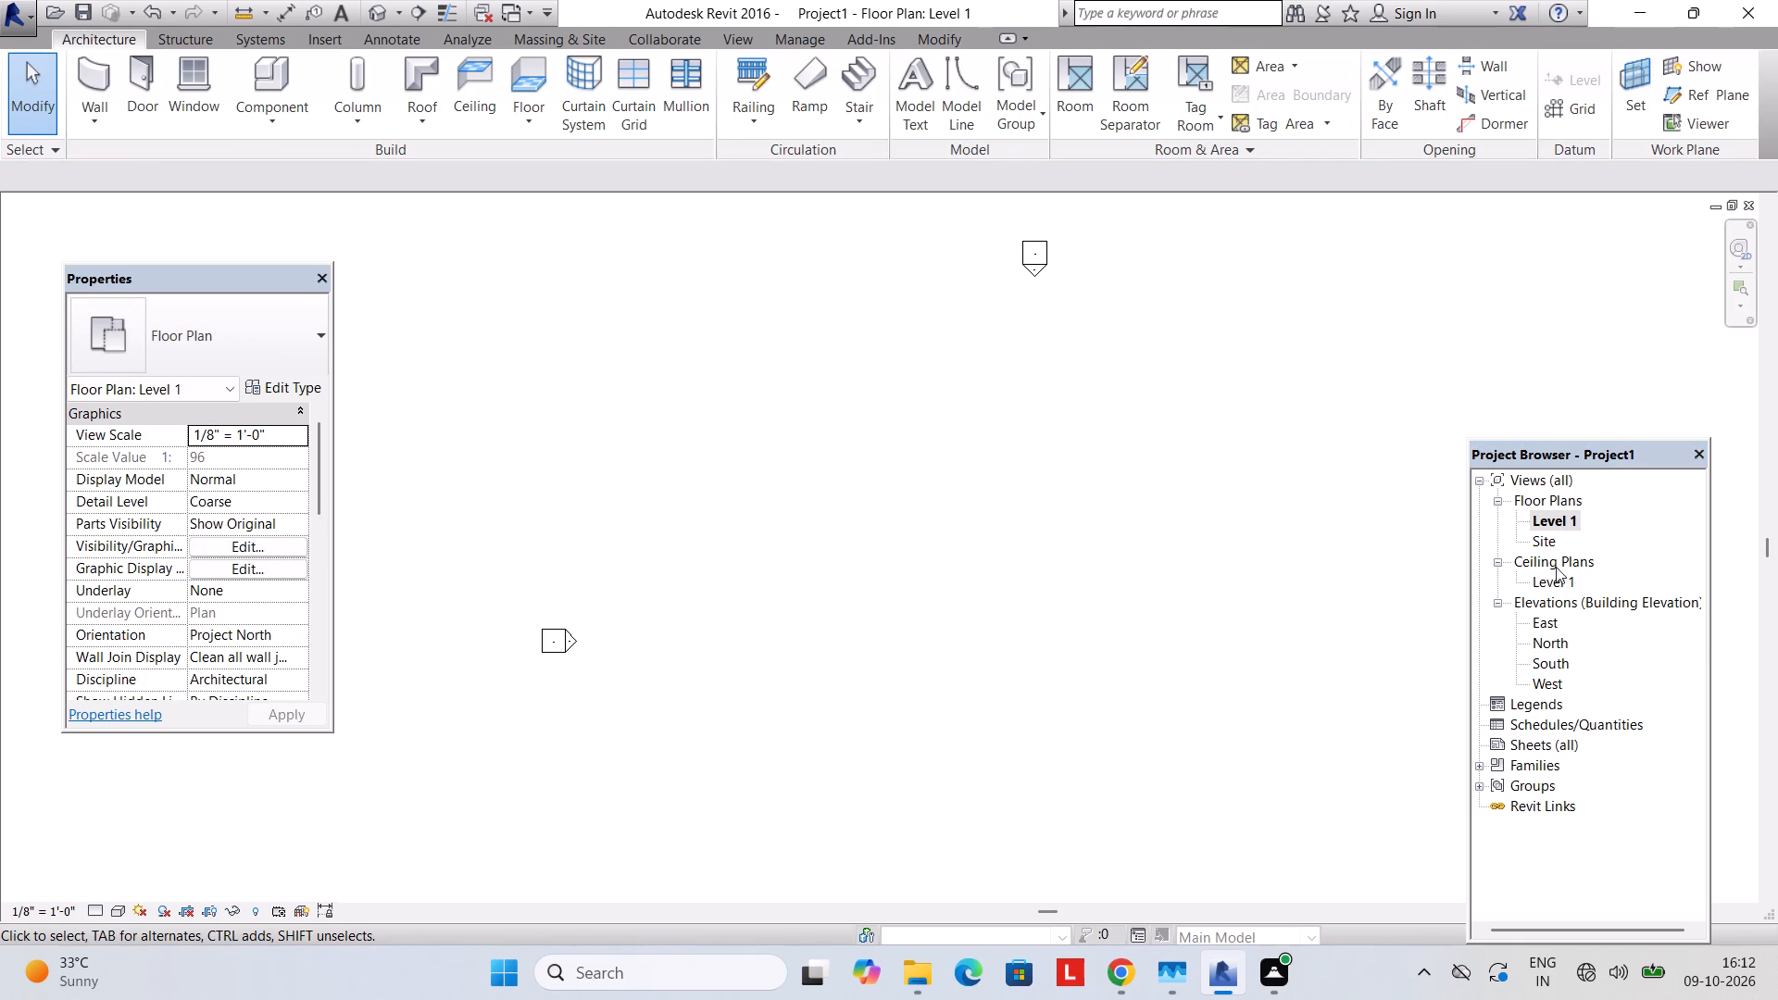
Open the East elevation and check the Propagate Extents options for Level 1 without choosing a target view.
double_click(1546, 625)
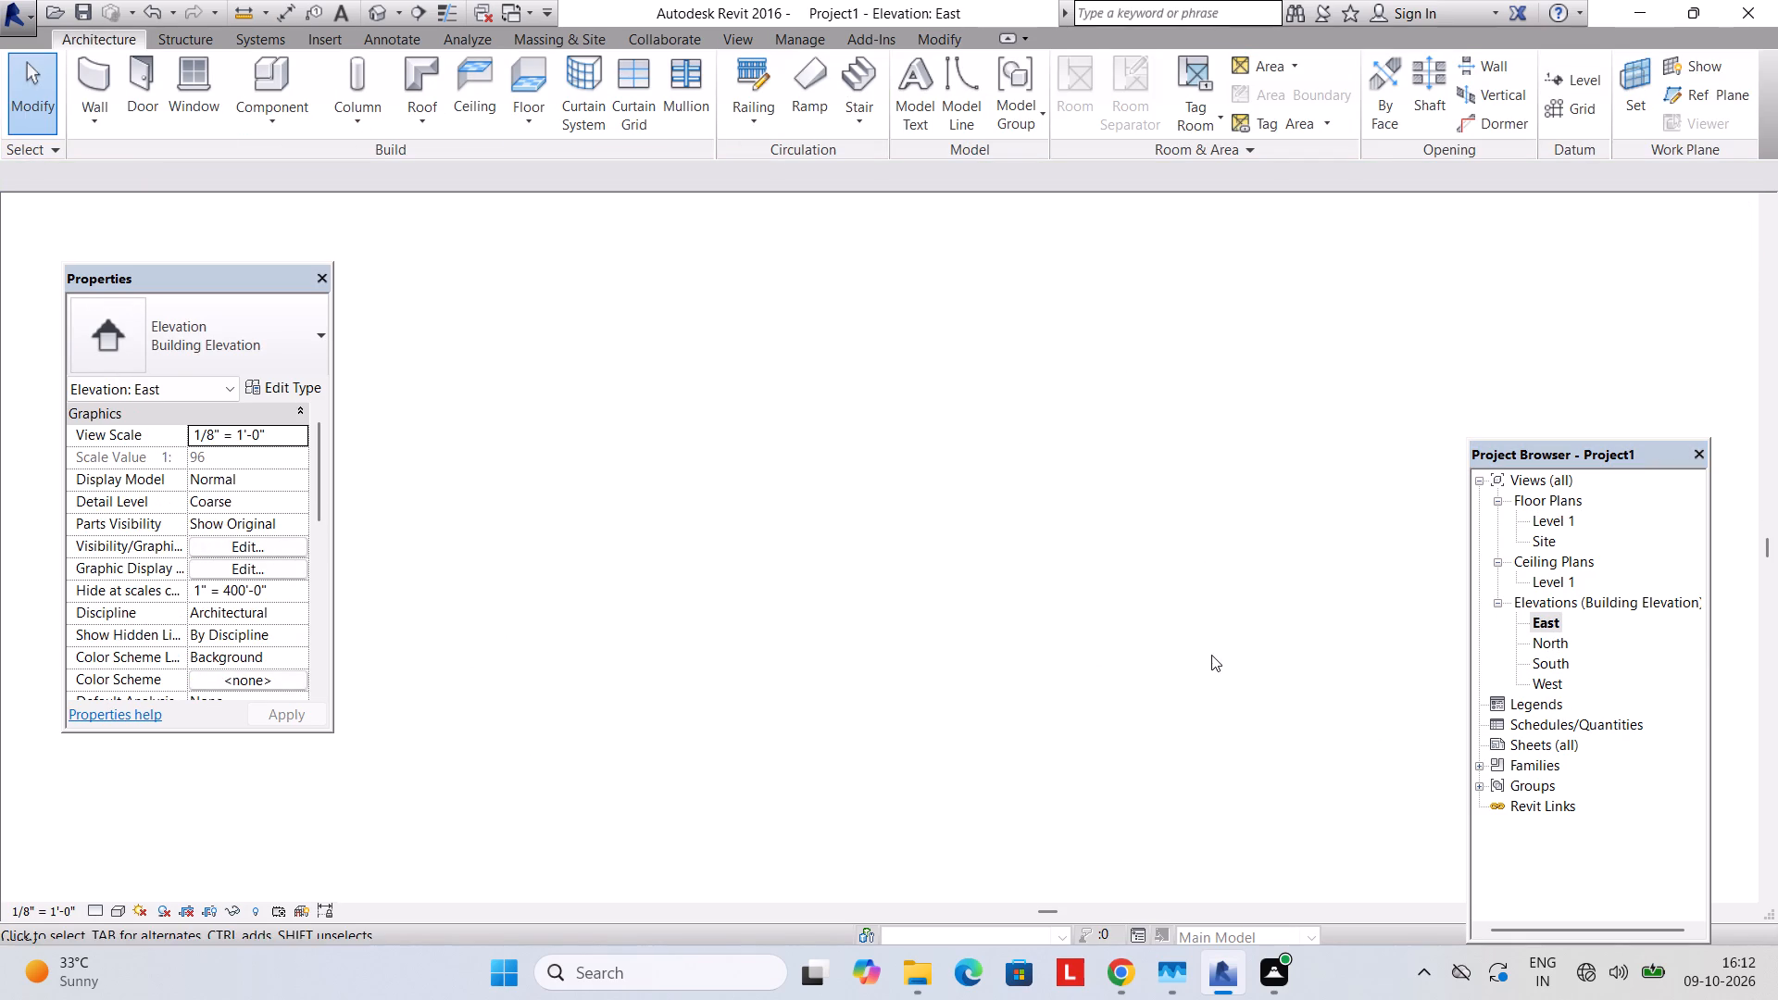
scroll(1211, 655, "down", 1)
middle_click_drag(1174, 672, 1246, 609)
left_click(1112, 687)
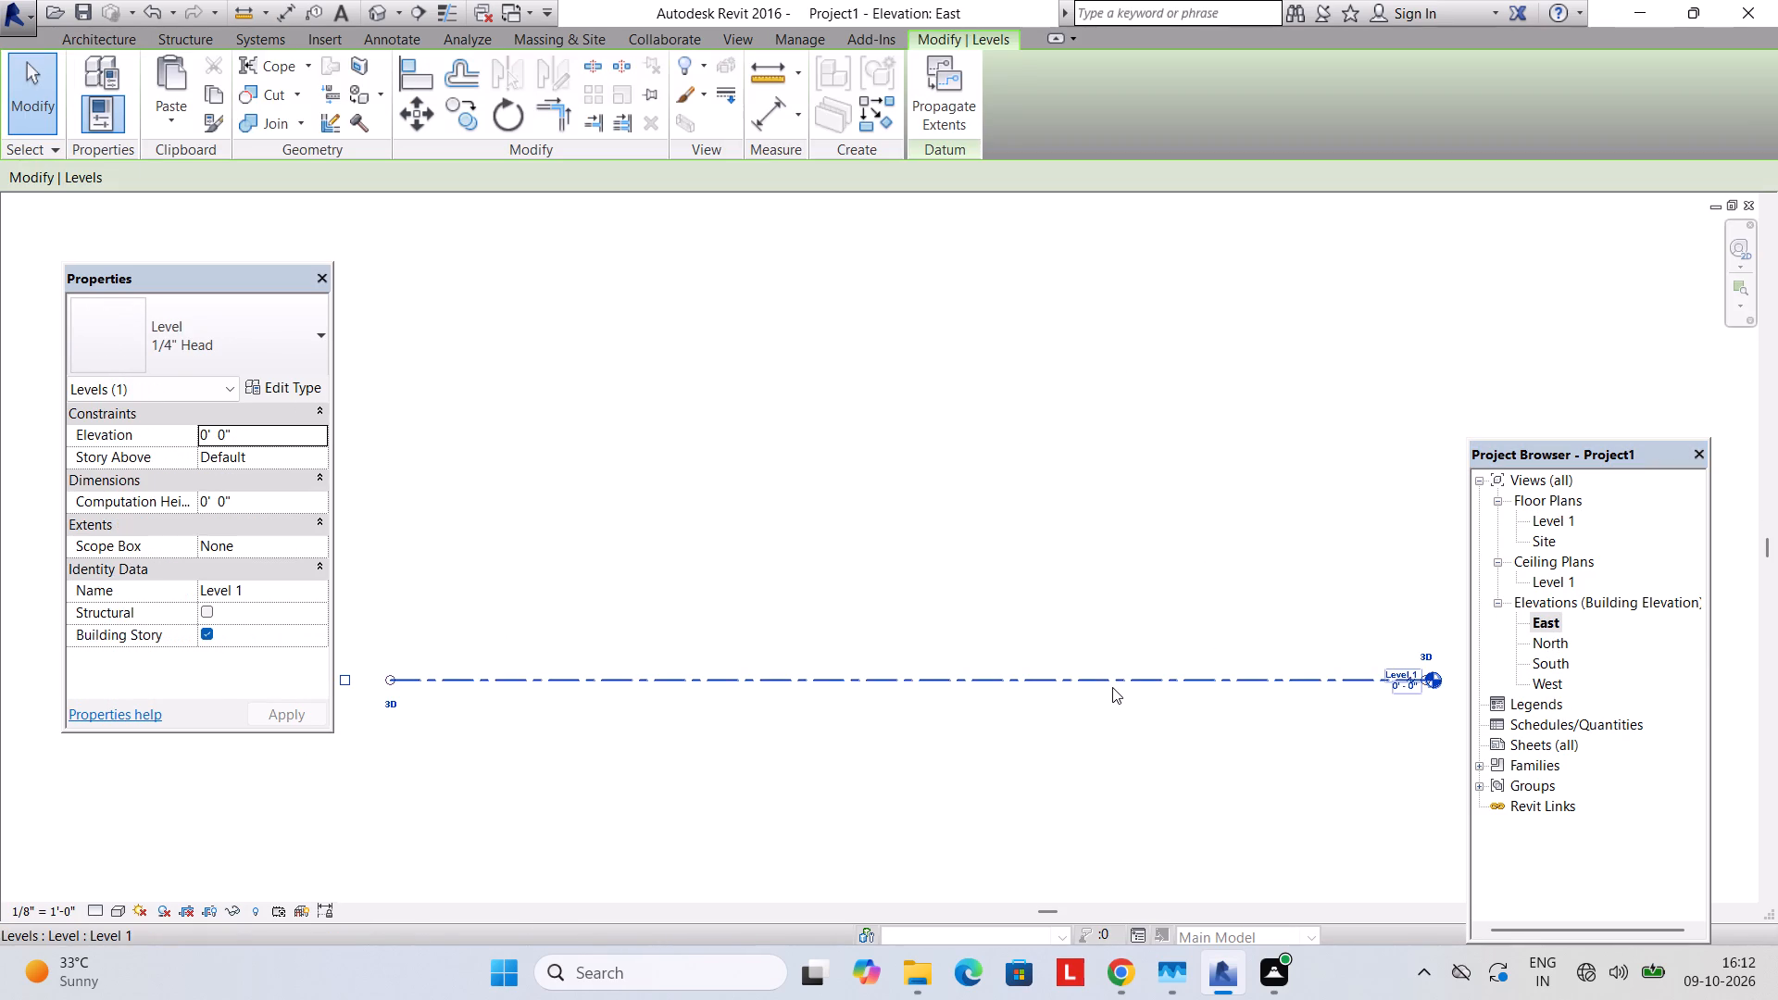
left_click(954, 112)
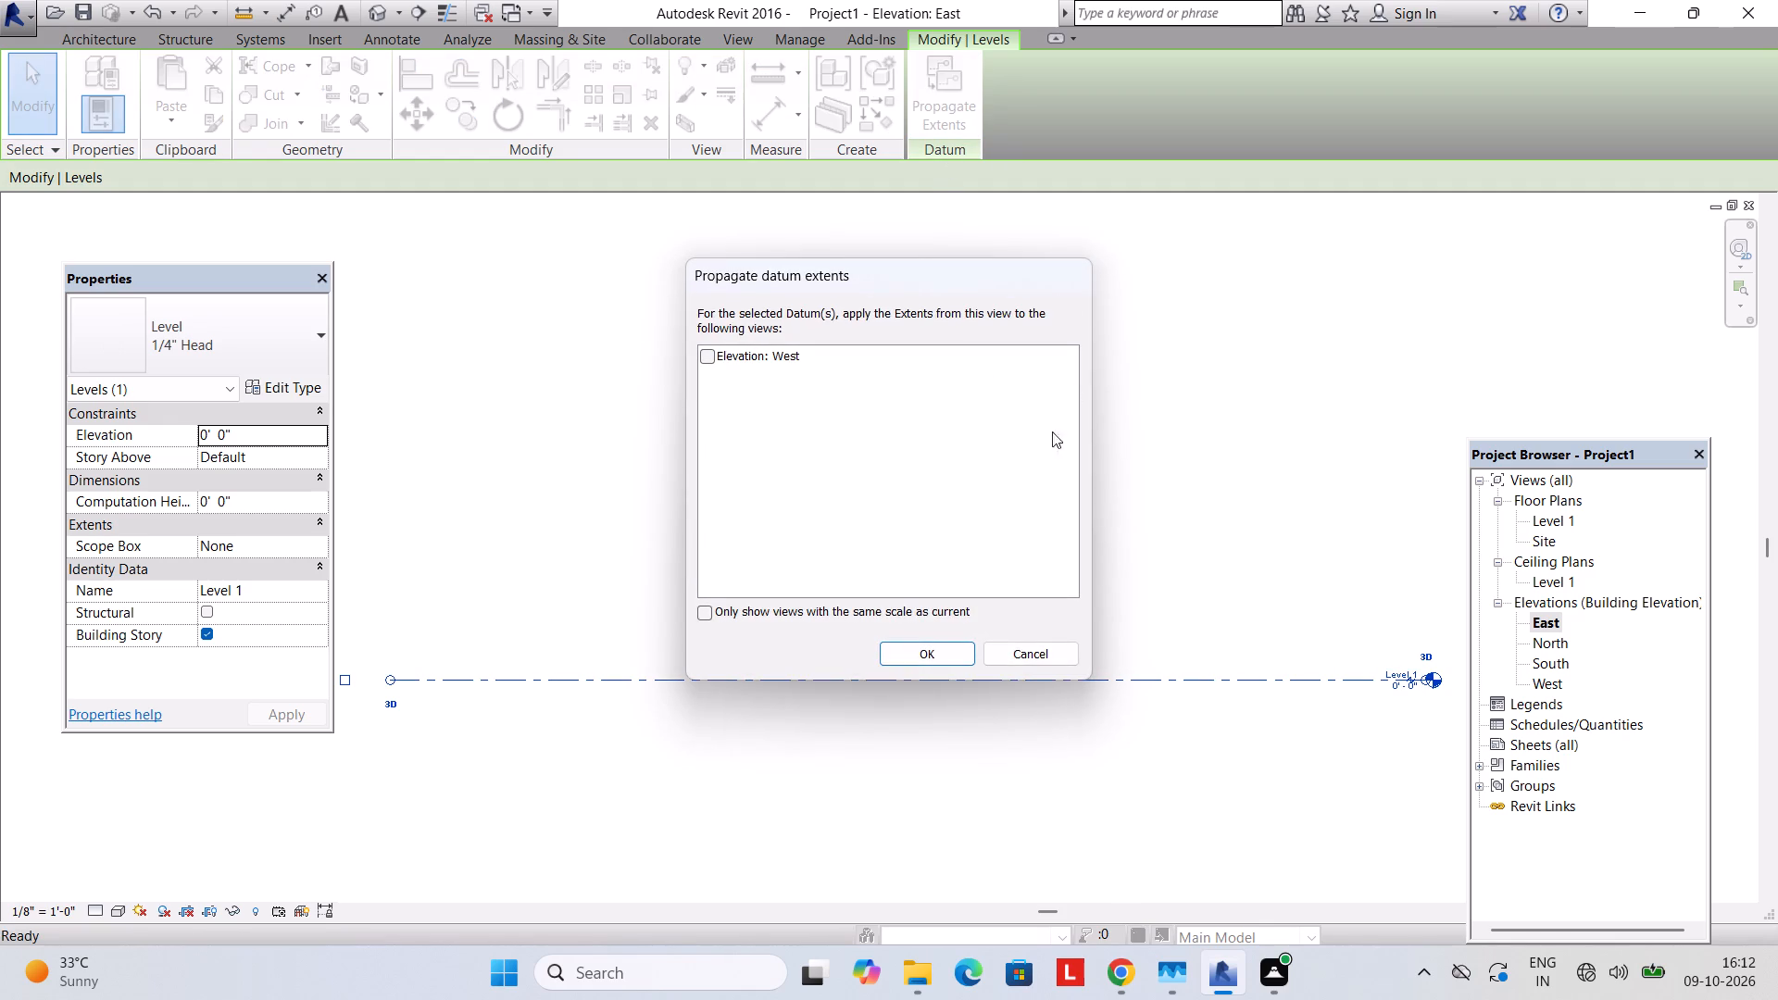
left_click(977, 652)
left_click(951, 648)
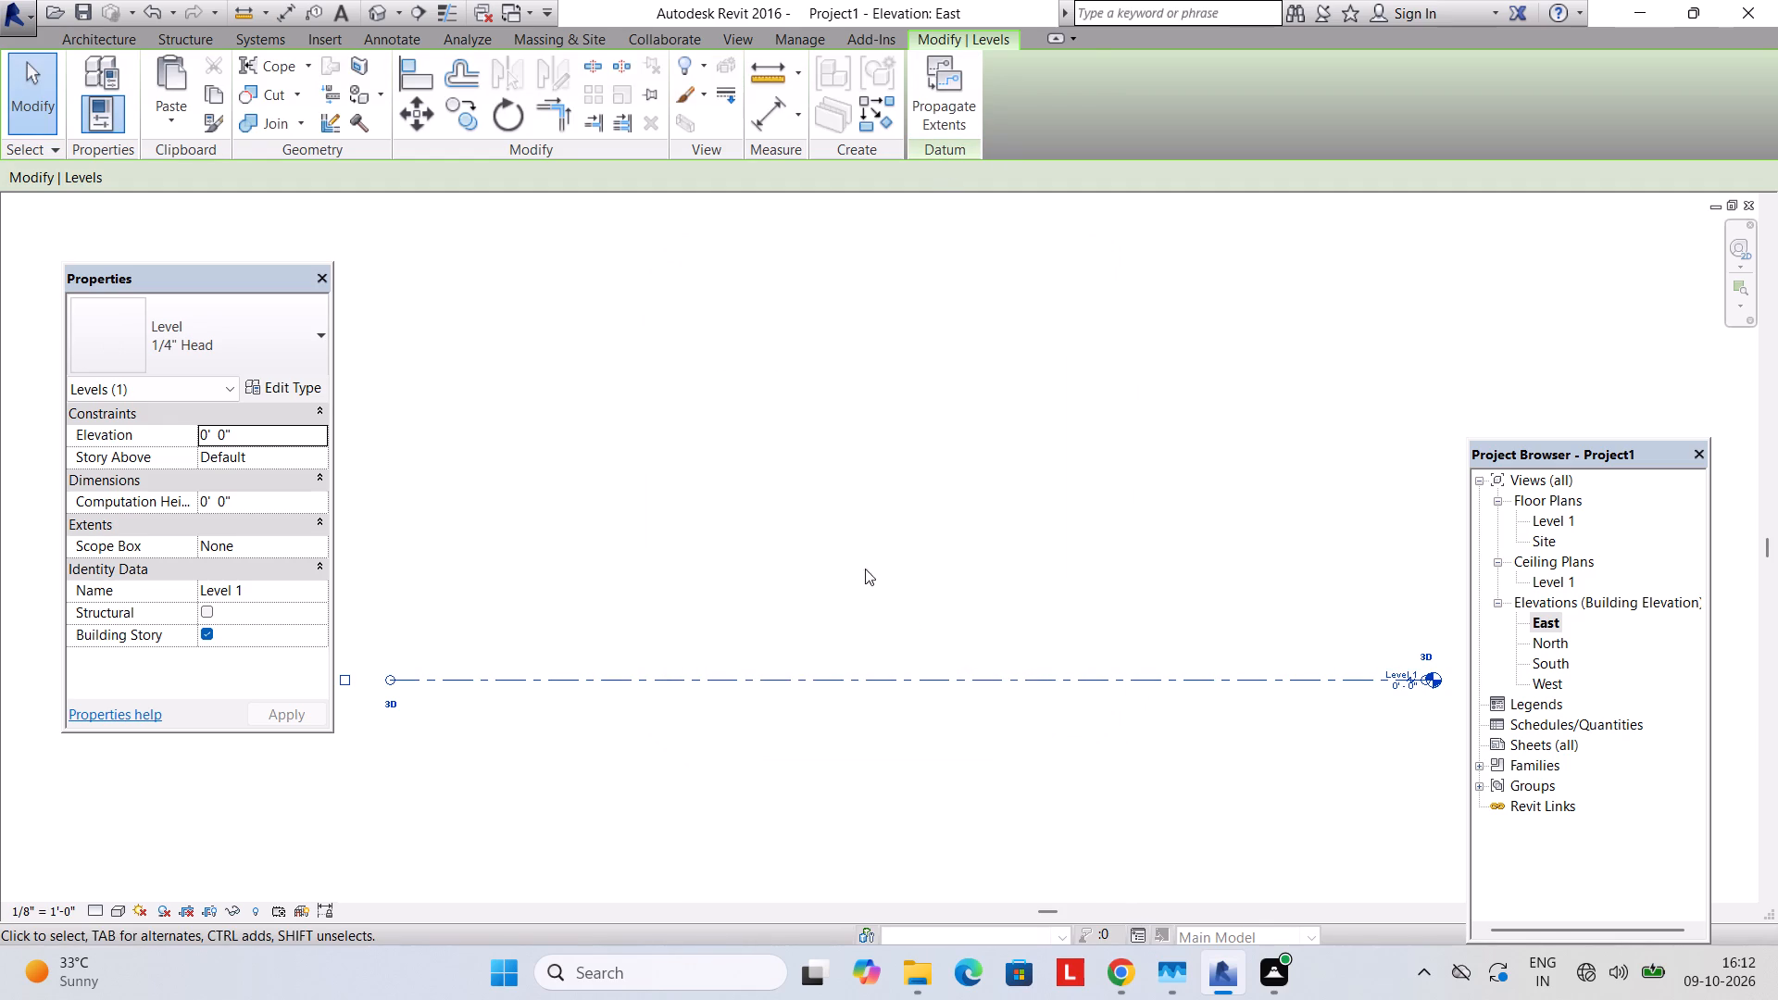
key("Escape")
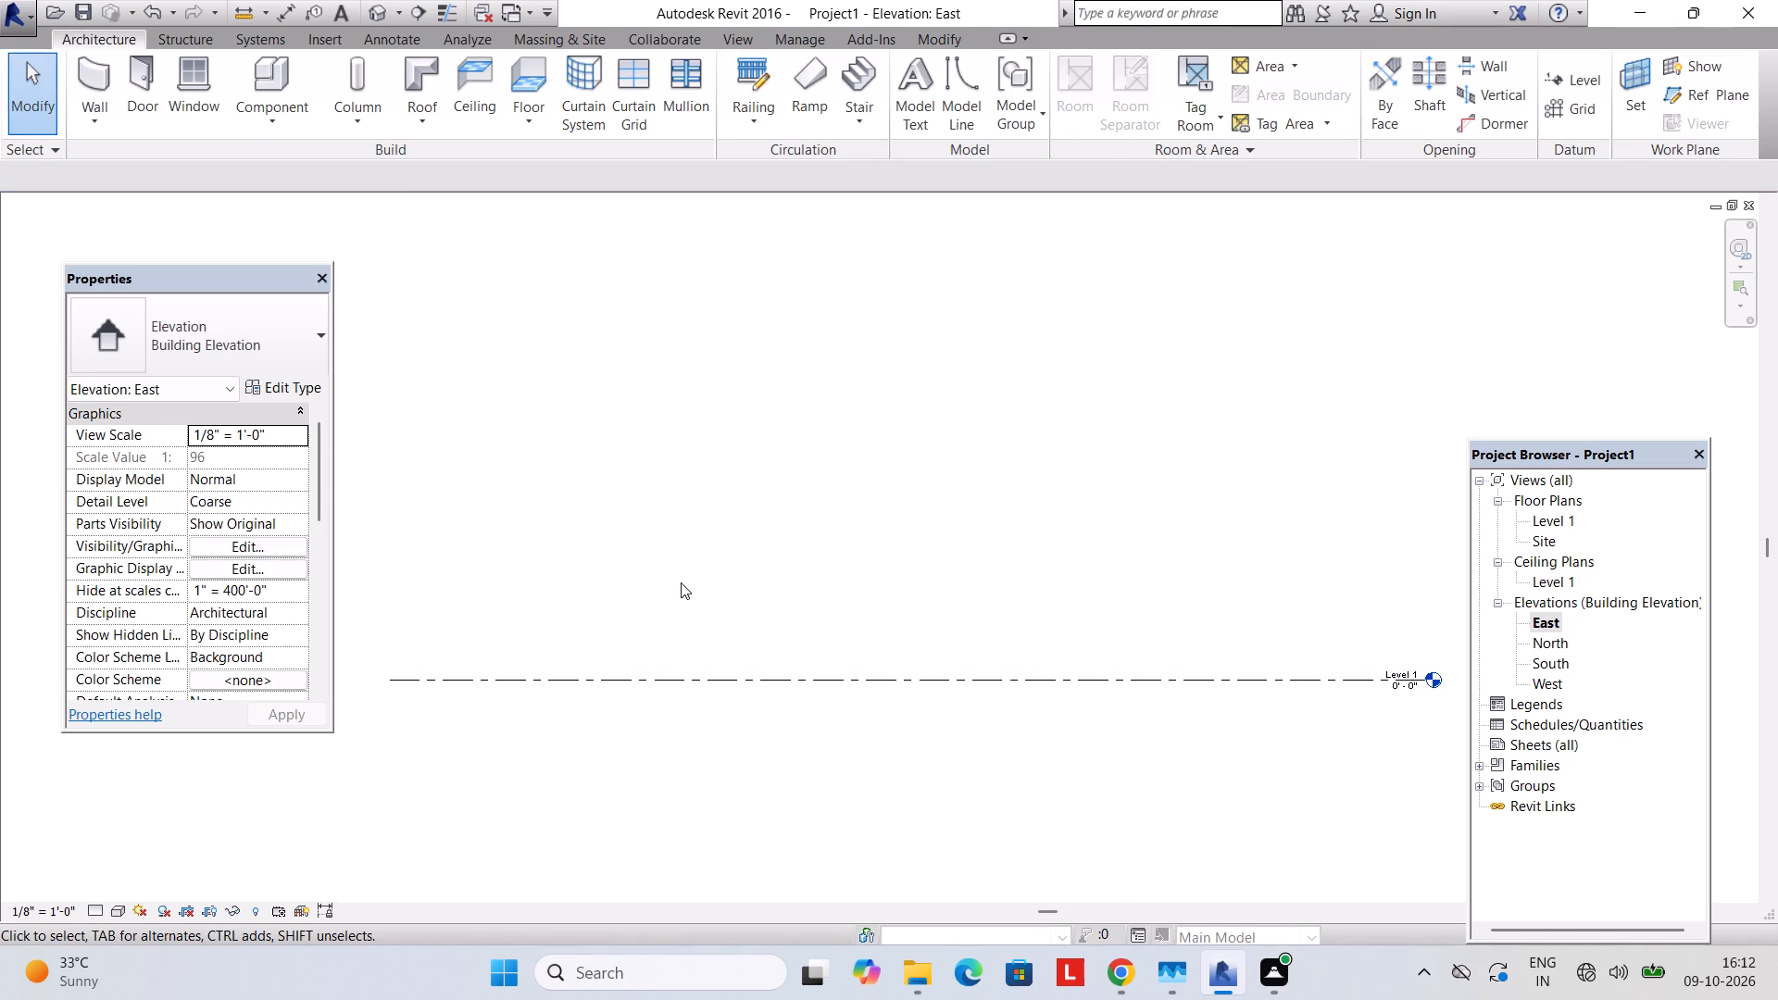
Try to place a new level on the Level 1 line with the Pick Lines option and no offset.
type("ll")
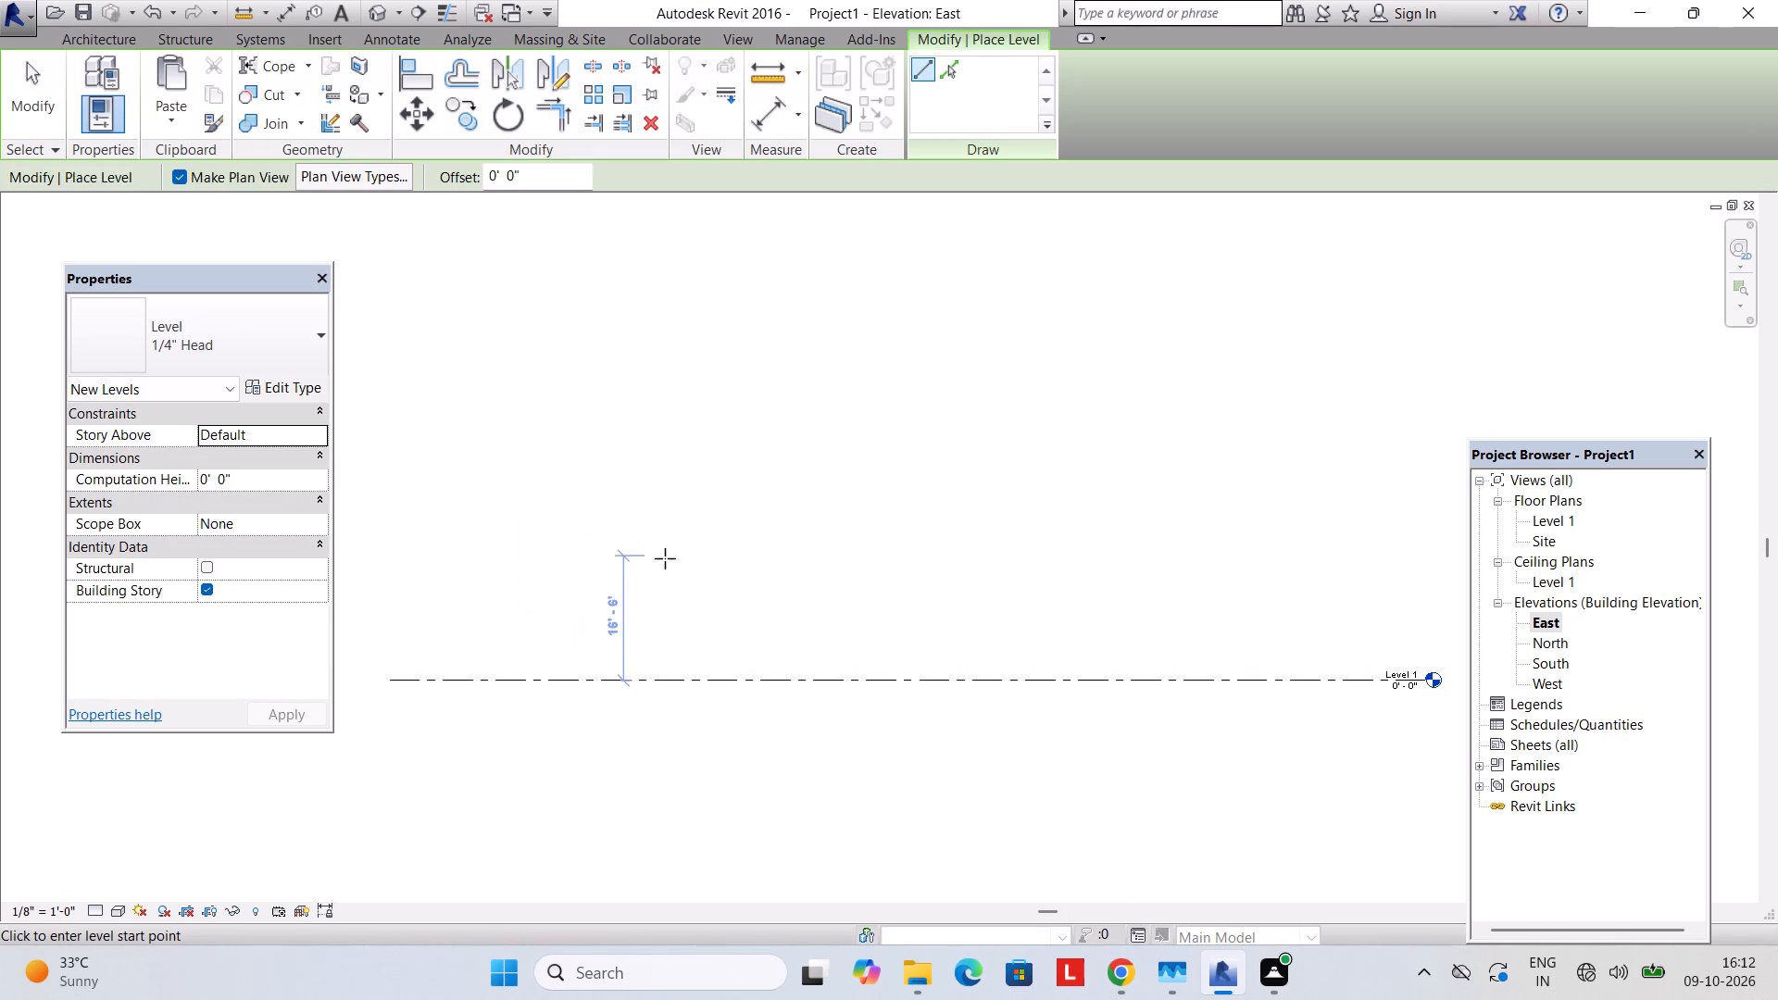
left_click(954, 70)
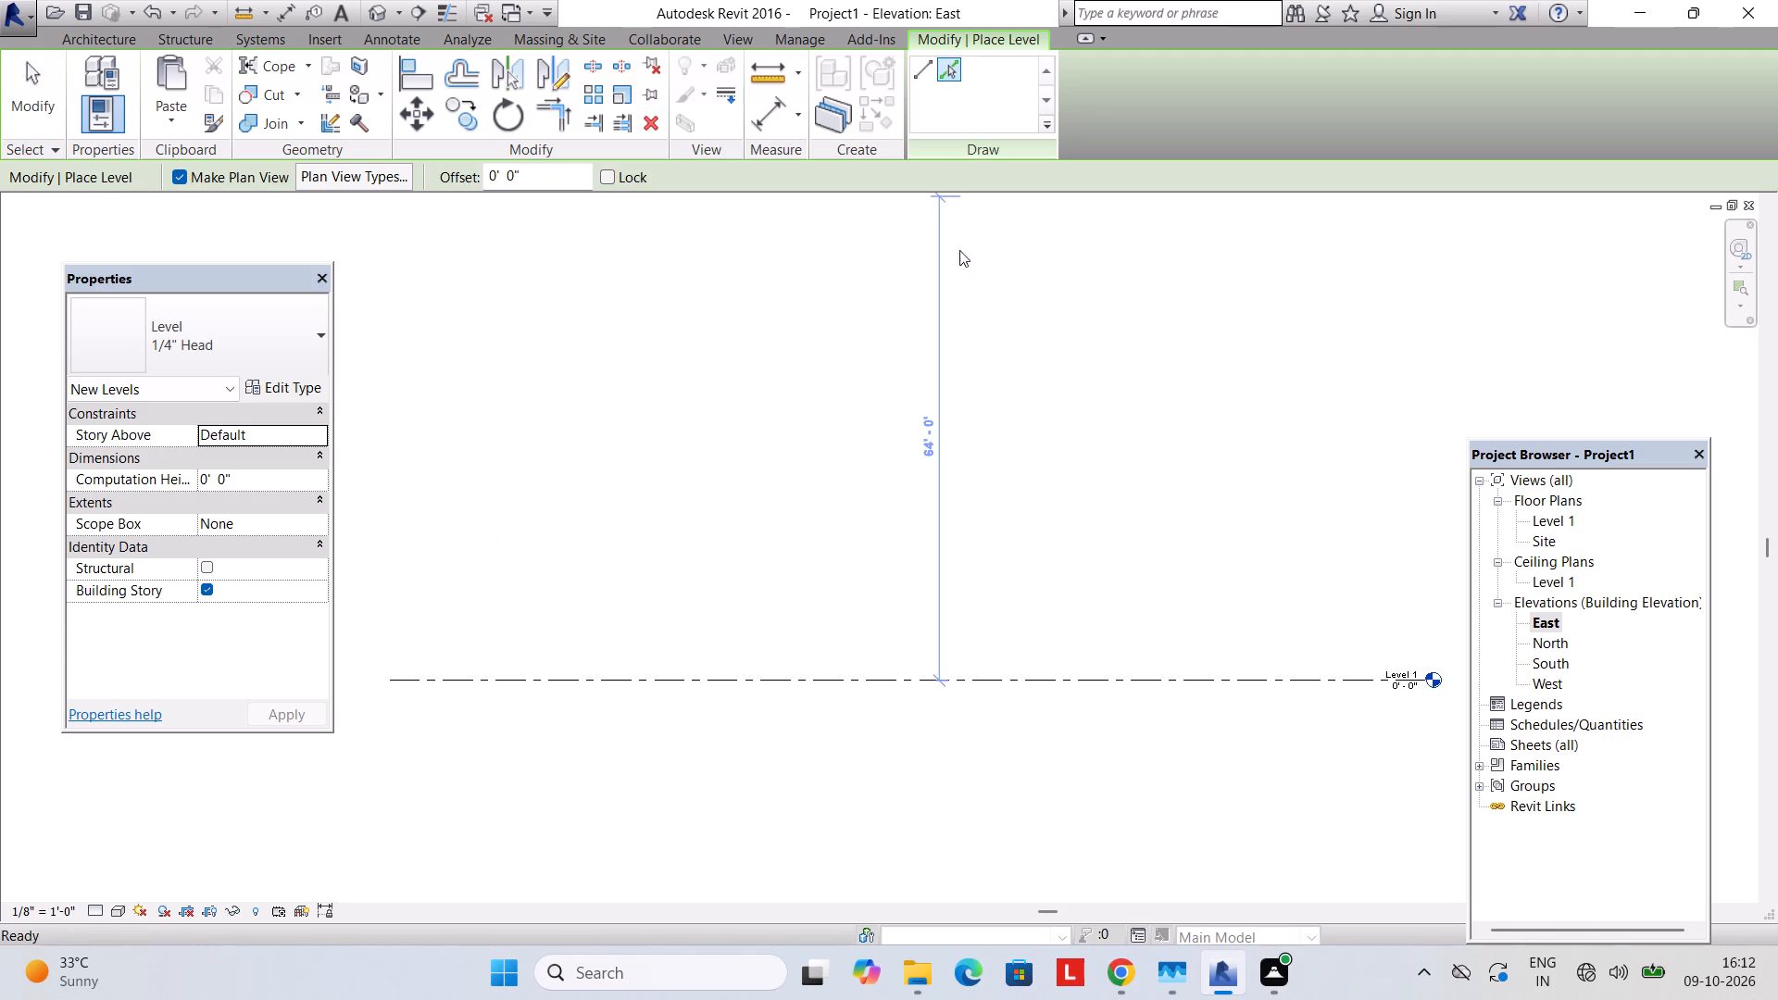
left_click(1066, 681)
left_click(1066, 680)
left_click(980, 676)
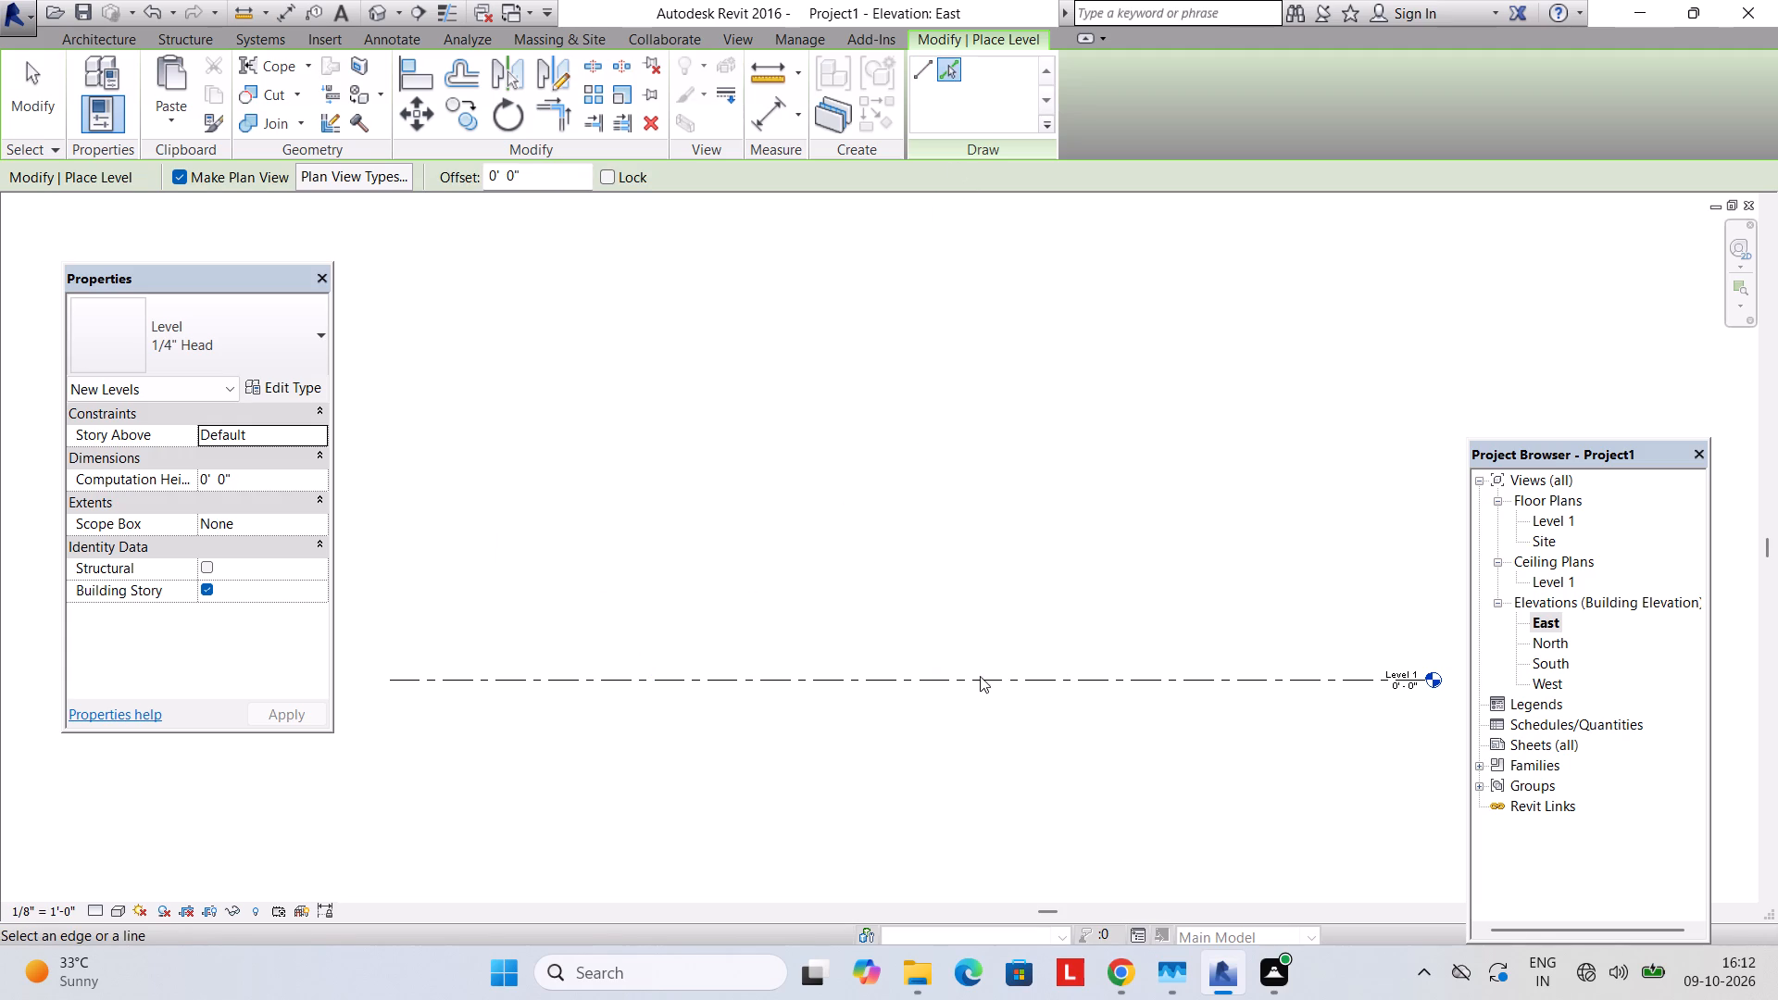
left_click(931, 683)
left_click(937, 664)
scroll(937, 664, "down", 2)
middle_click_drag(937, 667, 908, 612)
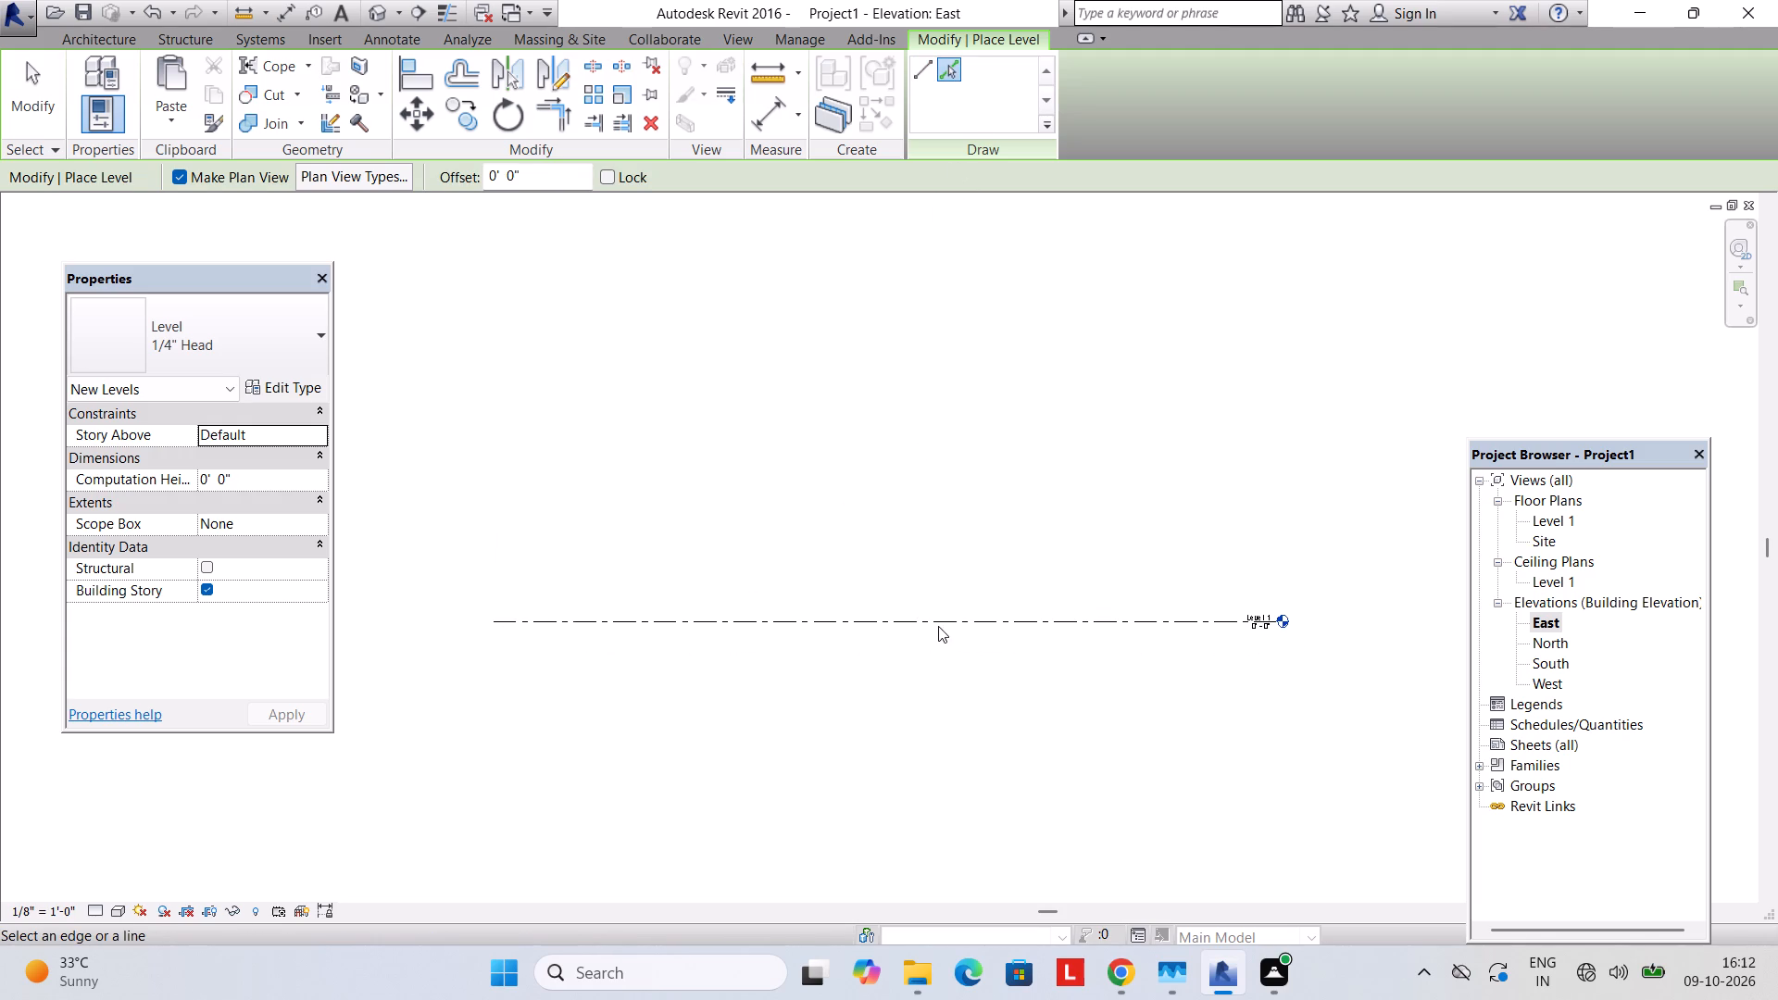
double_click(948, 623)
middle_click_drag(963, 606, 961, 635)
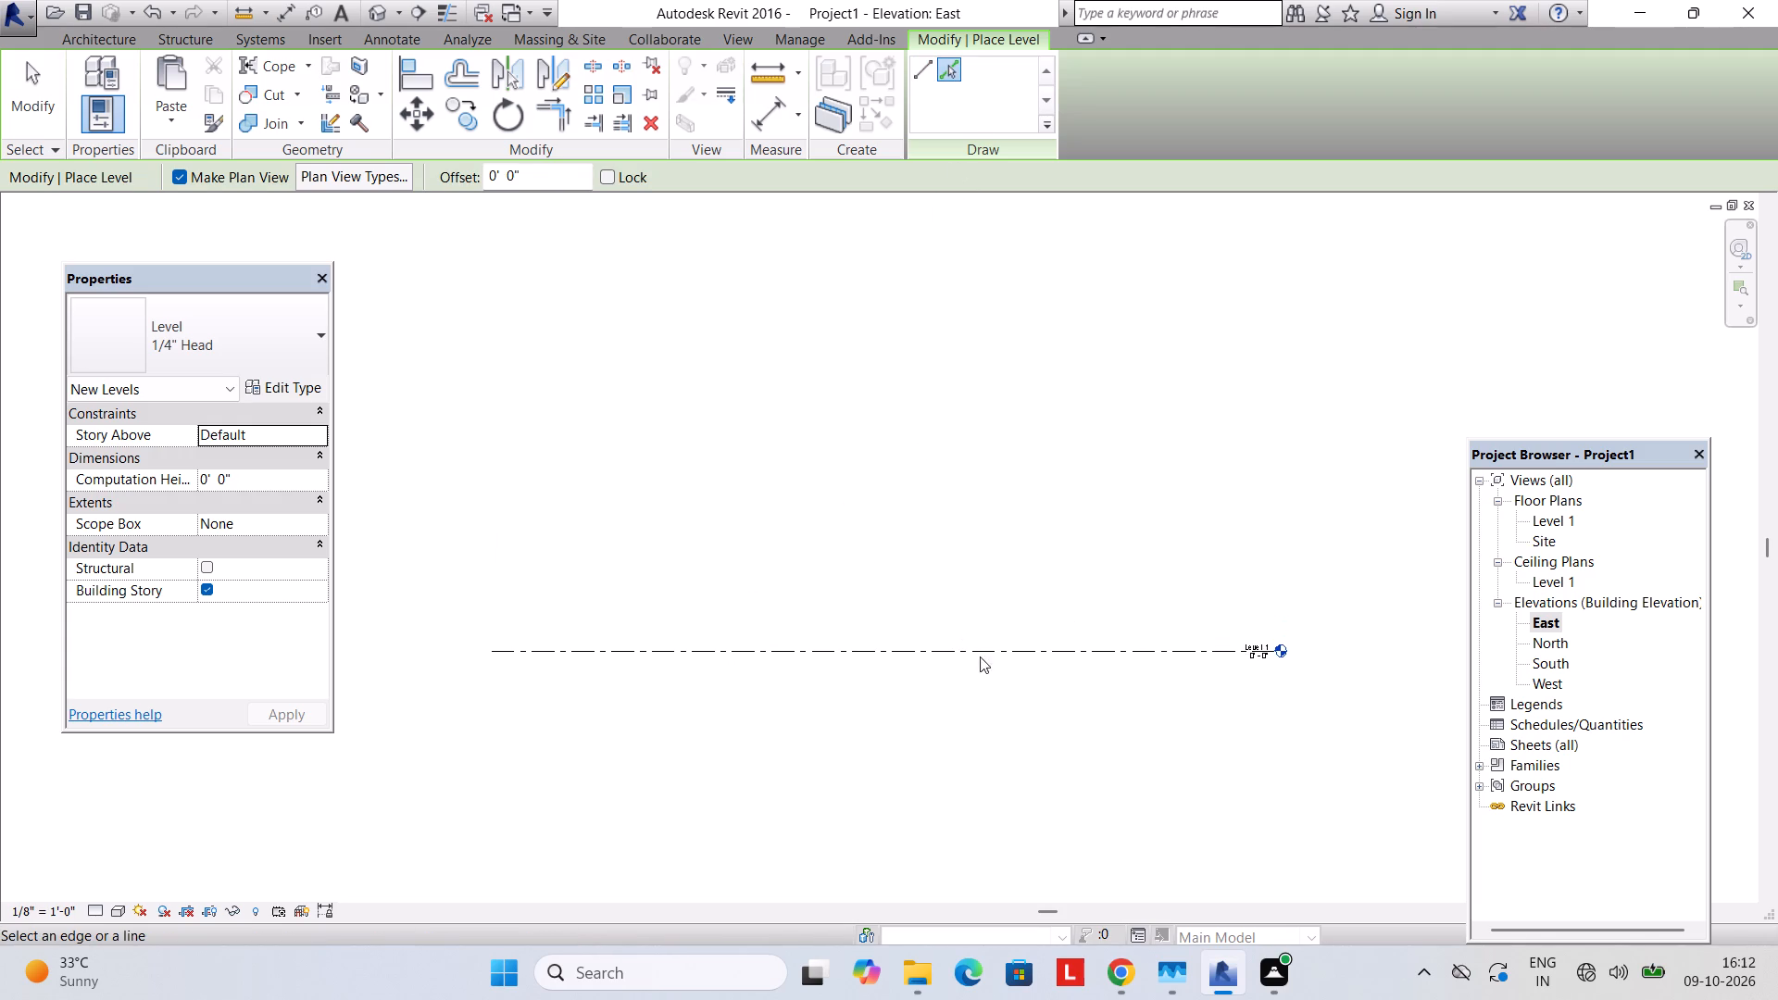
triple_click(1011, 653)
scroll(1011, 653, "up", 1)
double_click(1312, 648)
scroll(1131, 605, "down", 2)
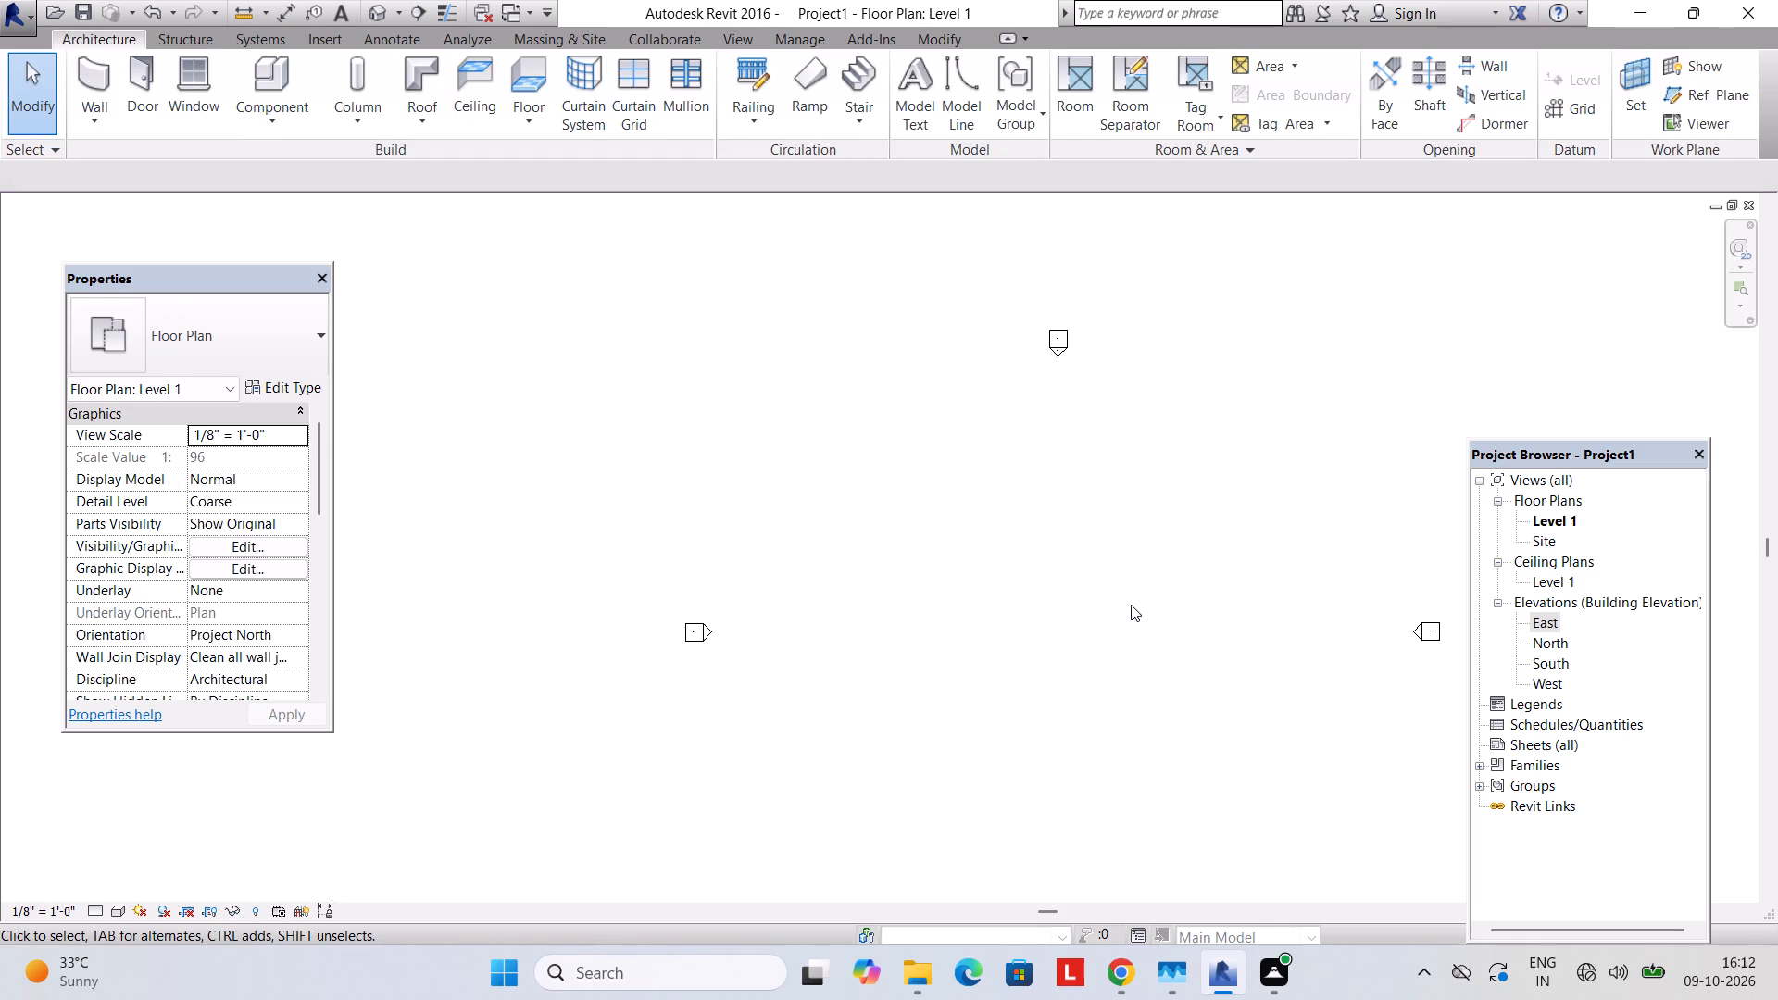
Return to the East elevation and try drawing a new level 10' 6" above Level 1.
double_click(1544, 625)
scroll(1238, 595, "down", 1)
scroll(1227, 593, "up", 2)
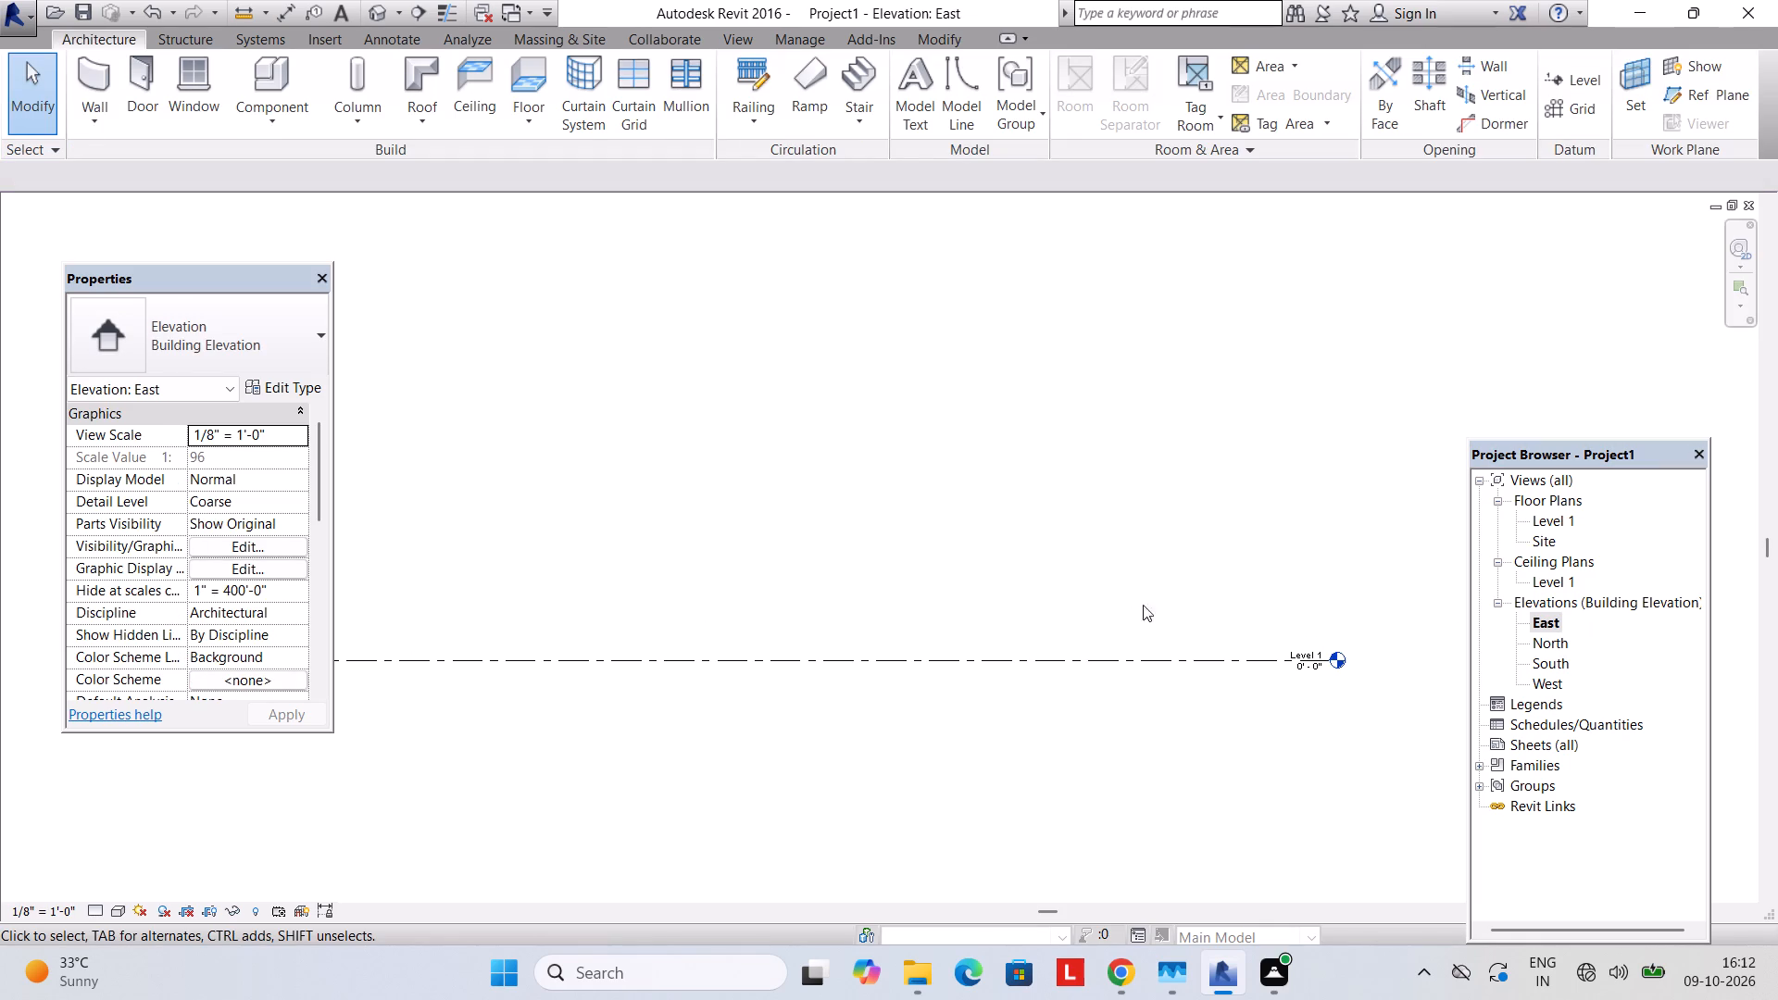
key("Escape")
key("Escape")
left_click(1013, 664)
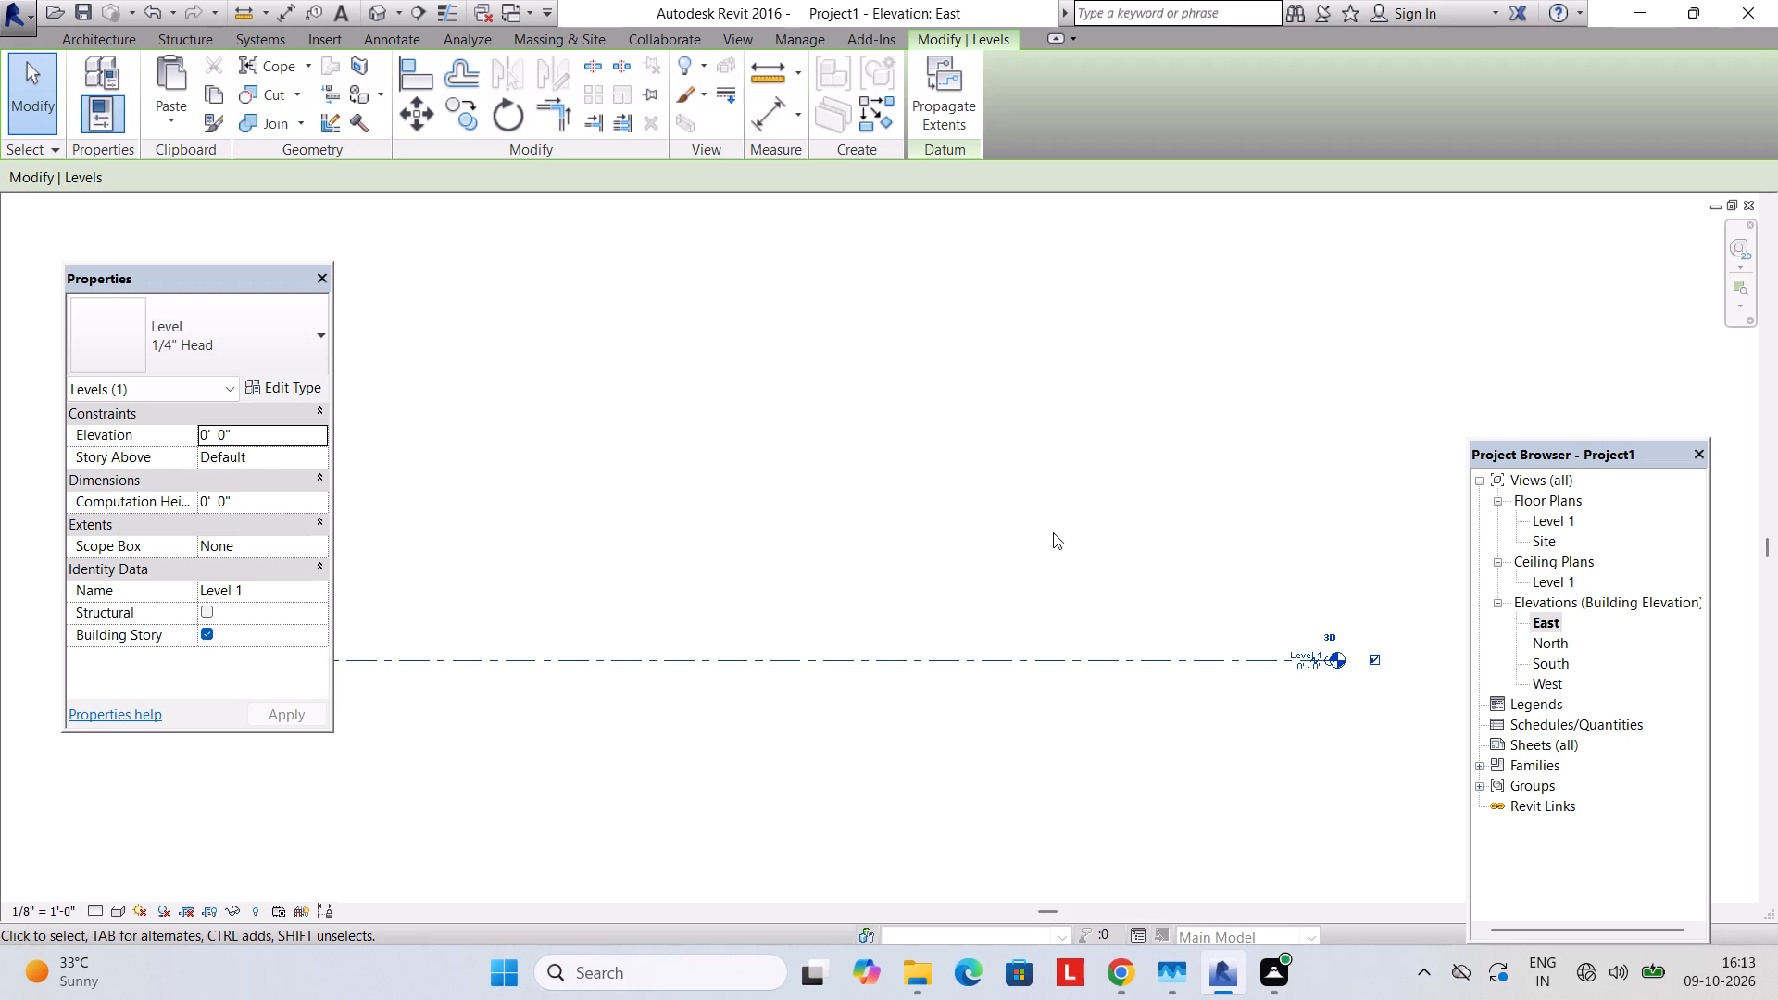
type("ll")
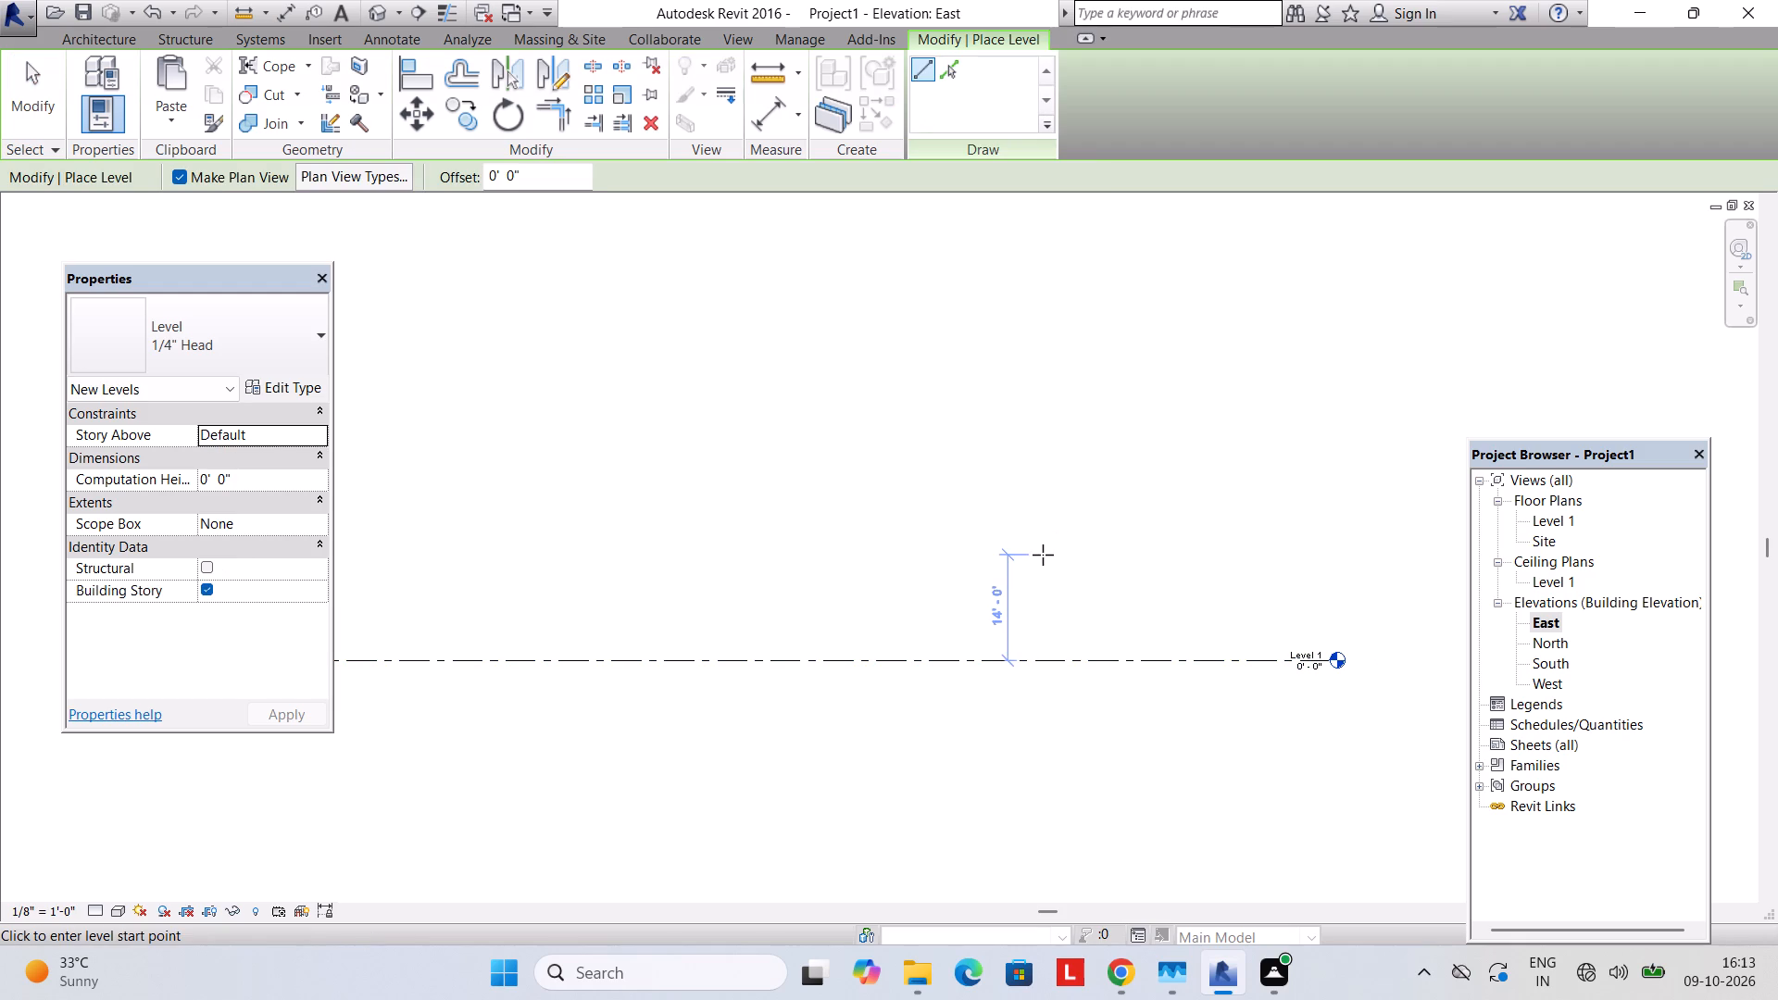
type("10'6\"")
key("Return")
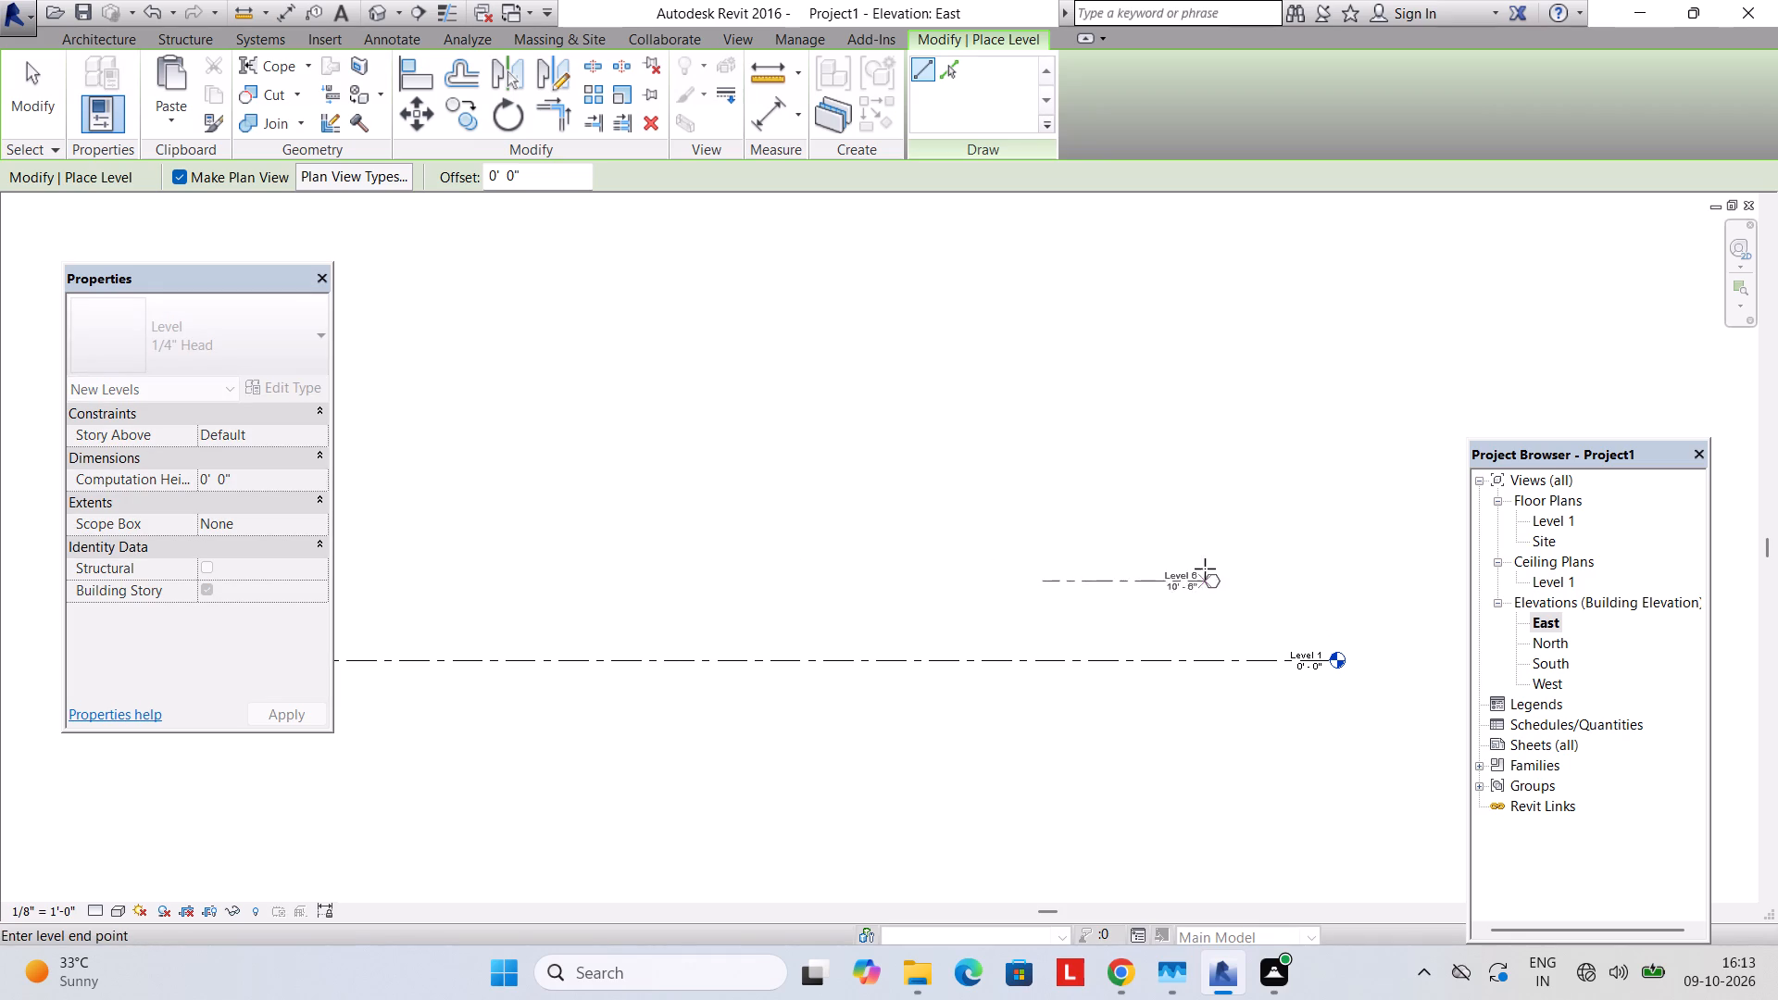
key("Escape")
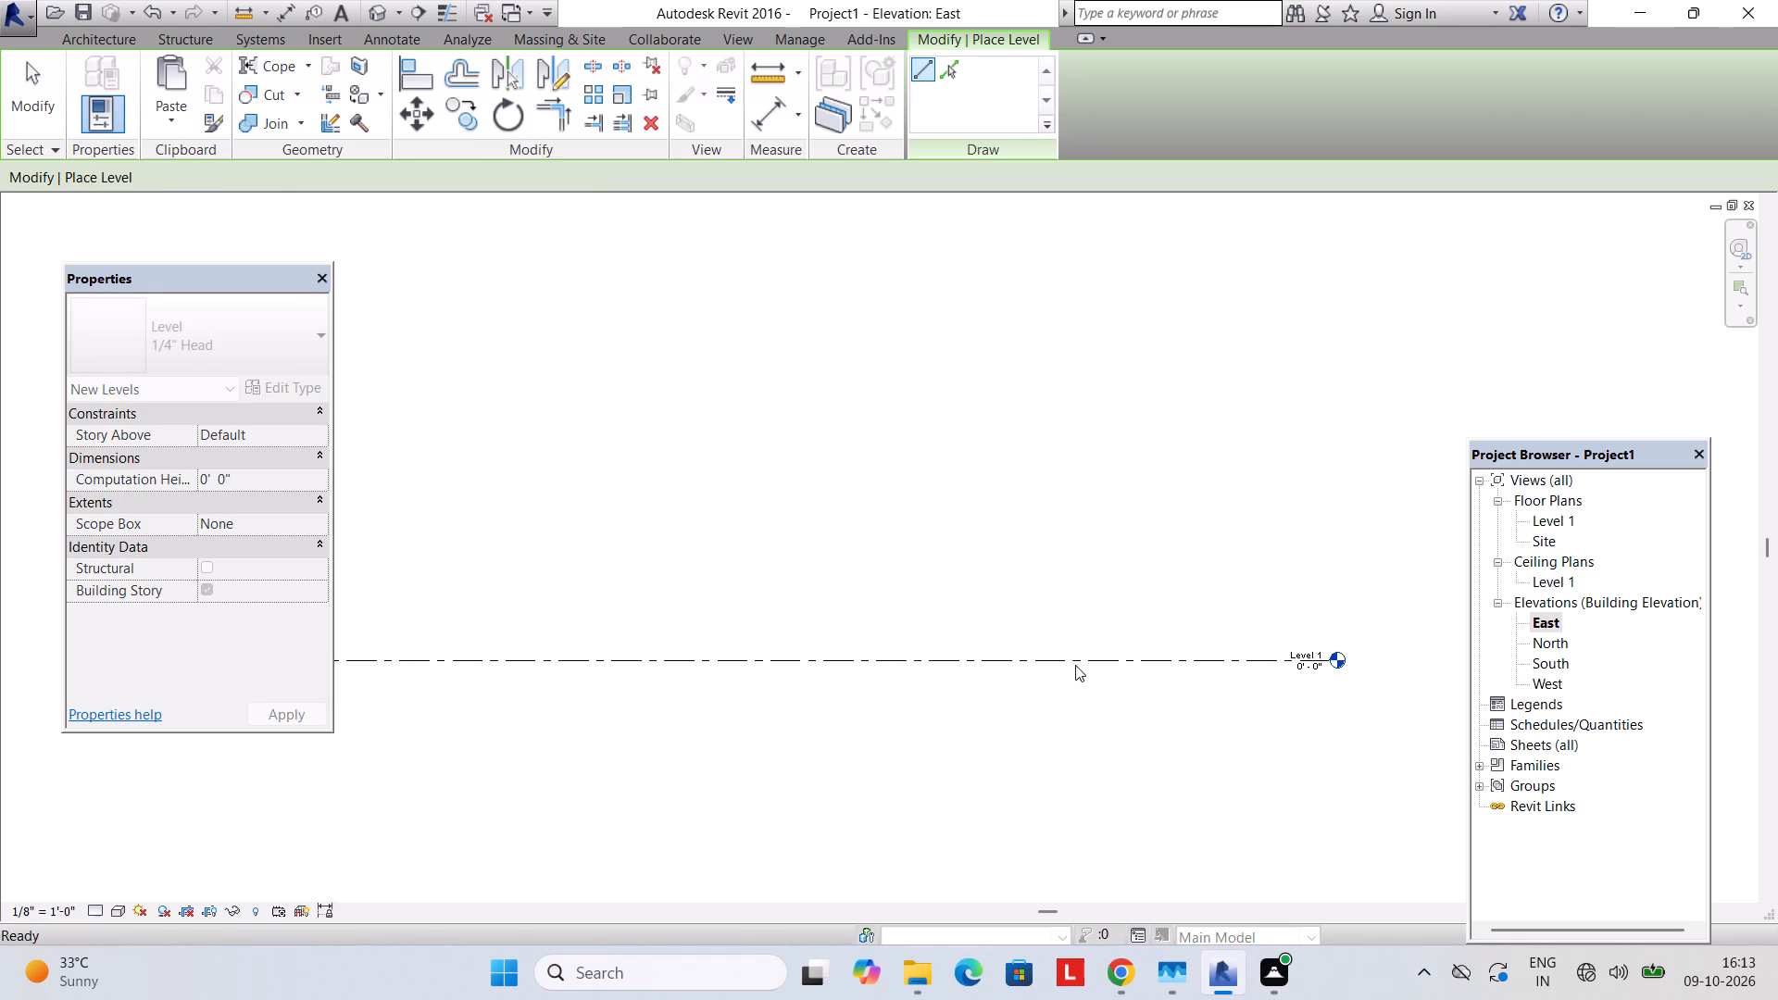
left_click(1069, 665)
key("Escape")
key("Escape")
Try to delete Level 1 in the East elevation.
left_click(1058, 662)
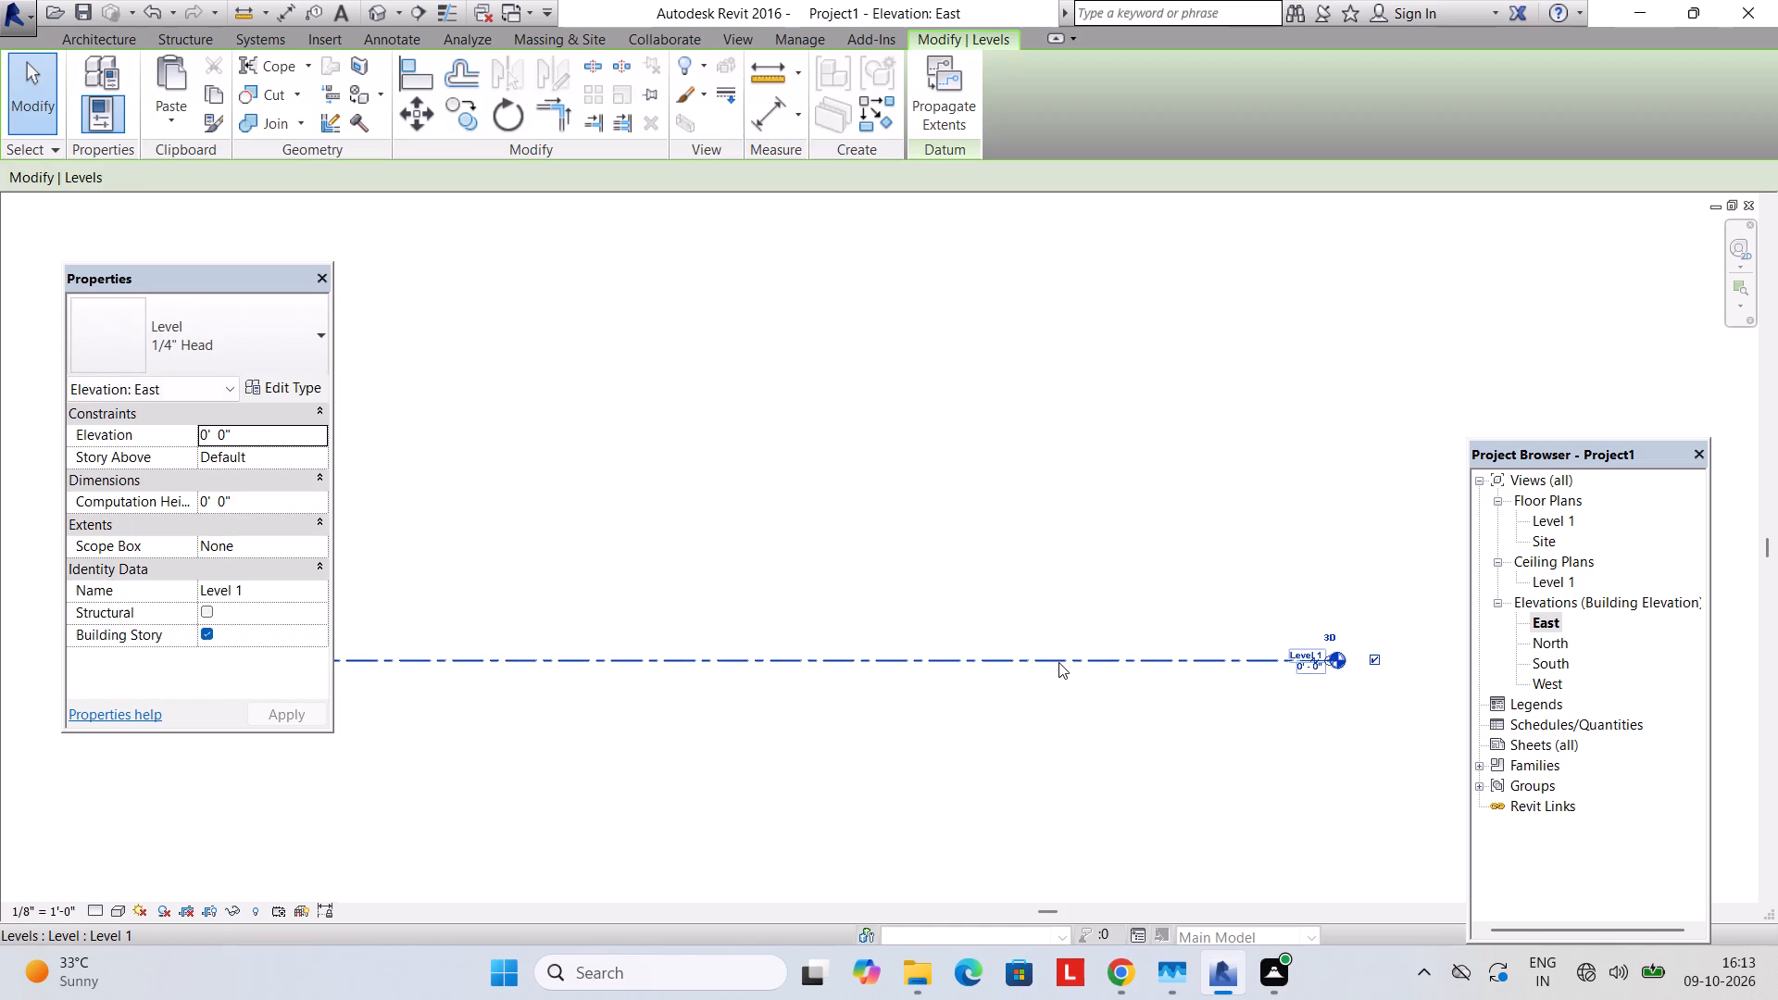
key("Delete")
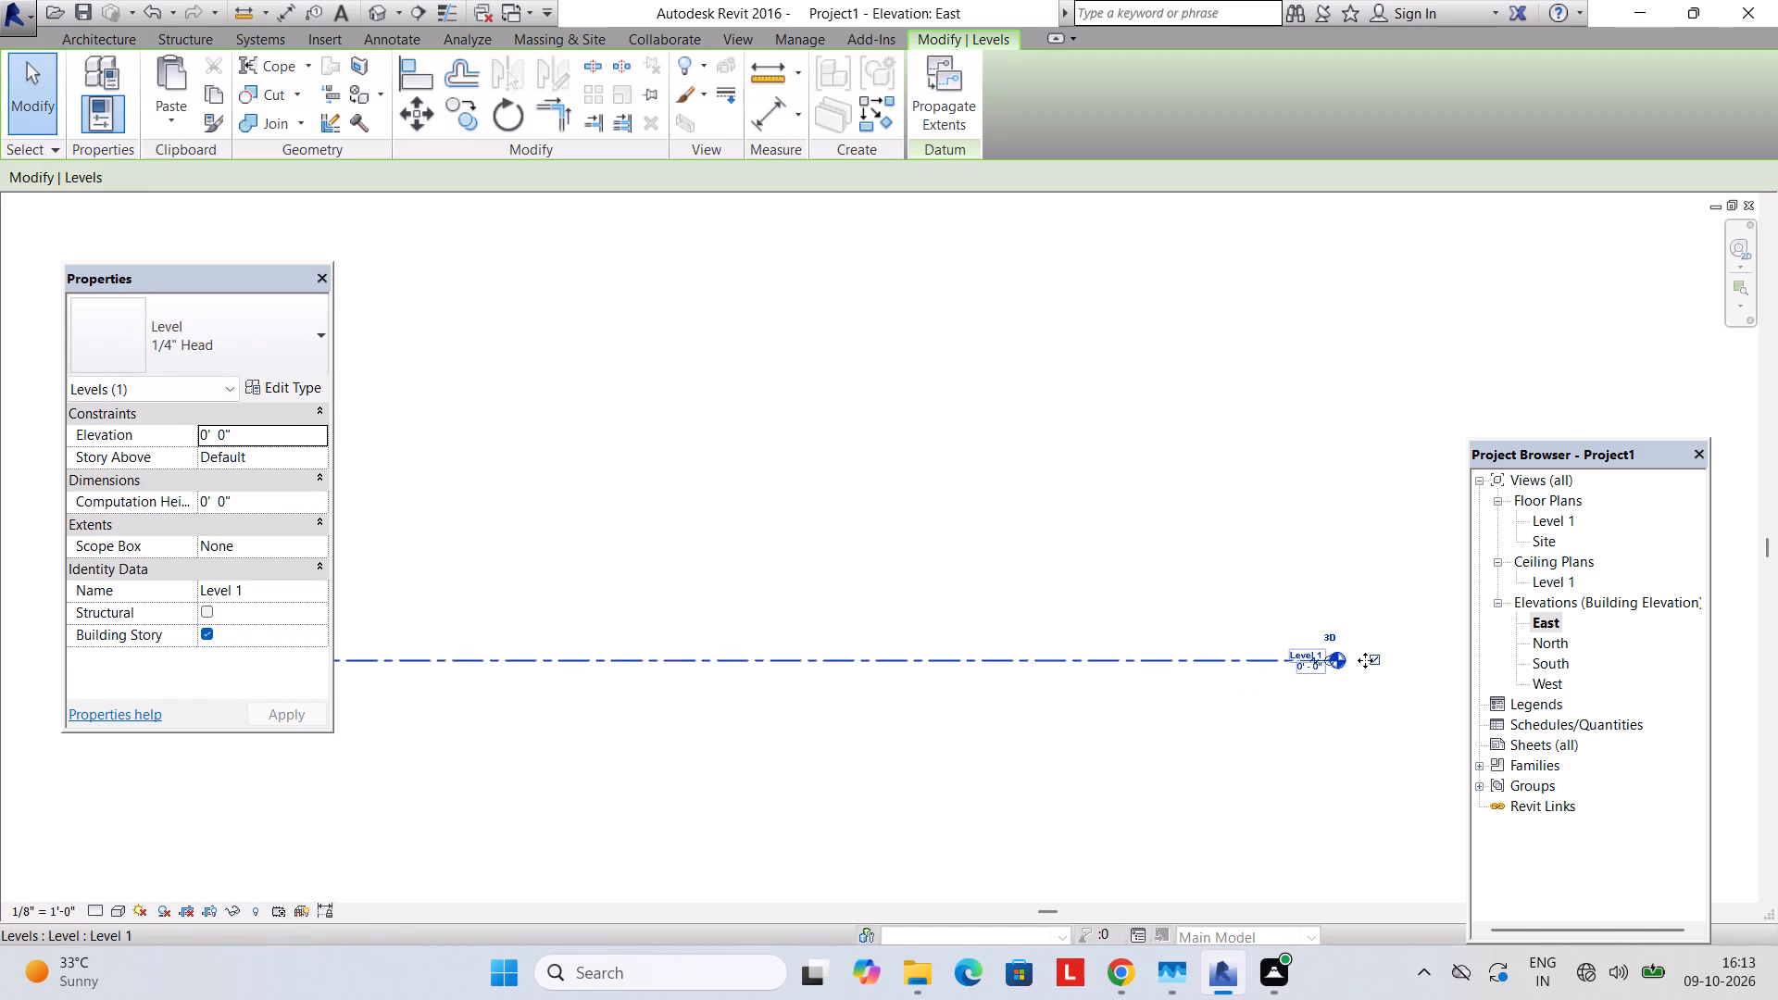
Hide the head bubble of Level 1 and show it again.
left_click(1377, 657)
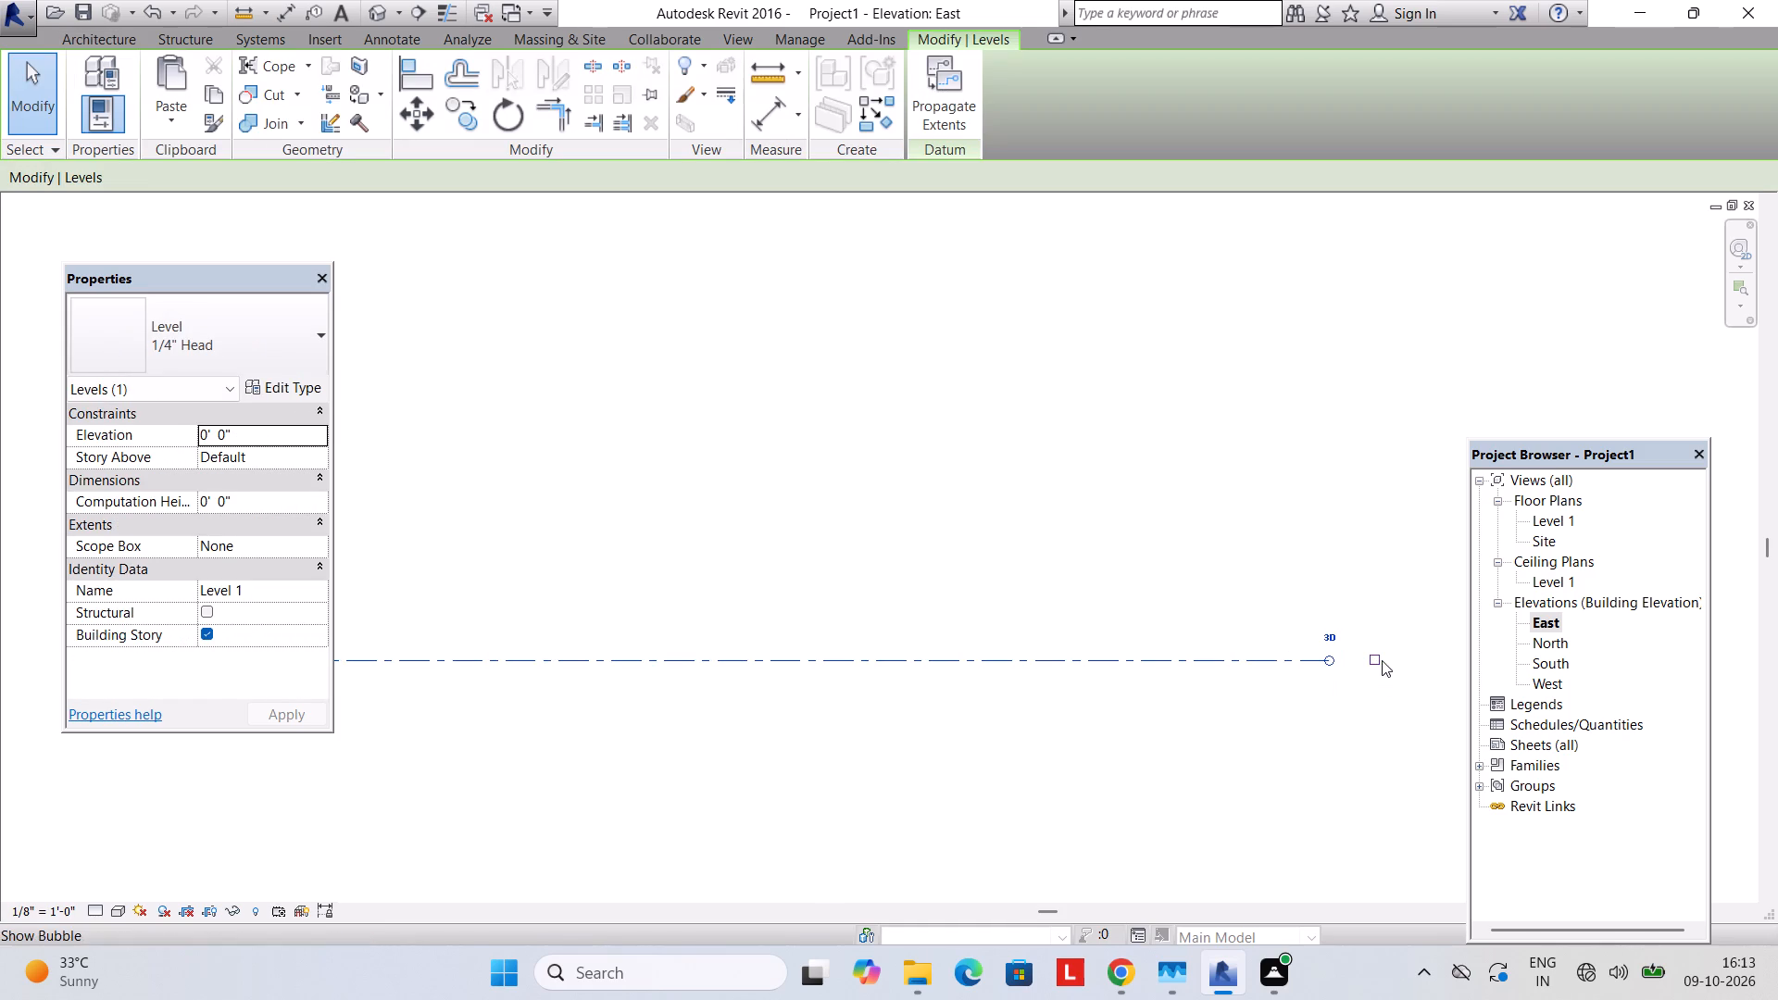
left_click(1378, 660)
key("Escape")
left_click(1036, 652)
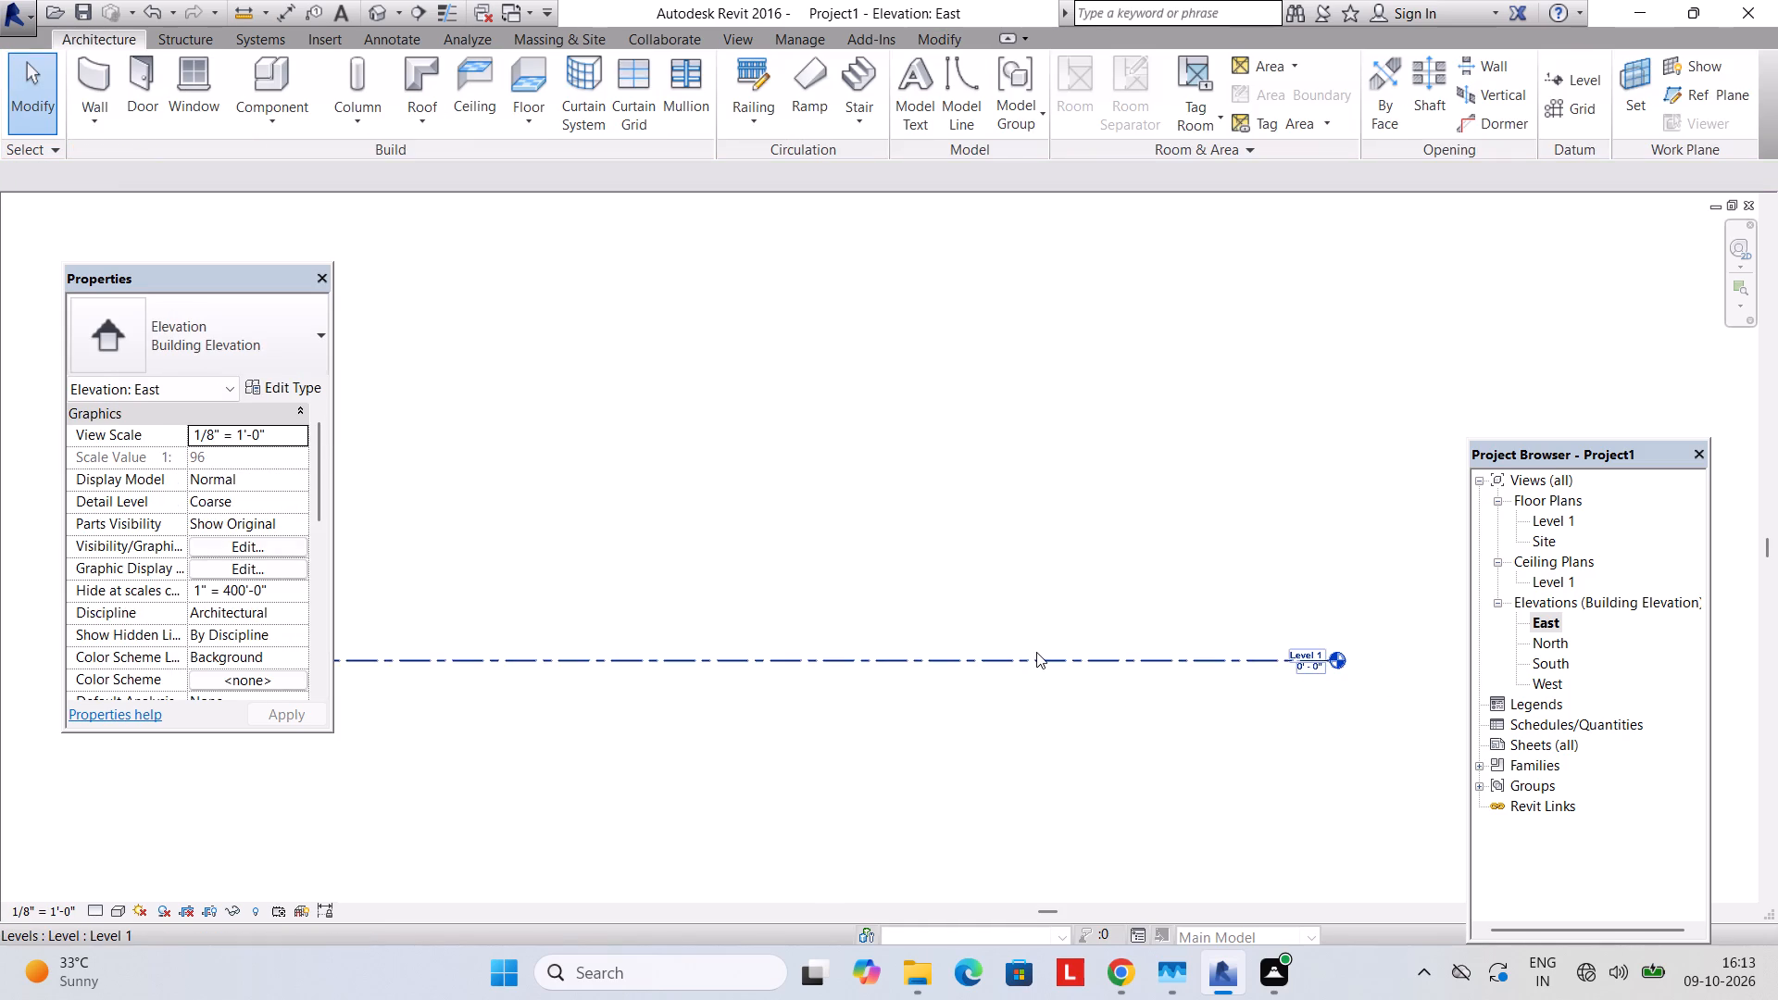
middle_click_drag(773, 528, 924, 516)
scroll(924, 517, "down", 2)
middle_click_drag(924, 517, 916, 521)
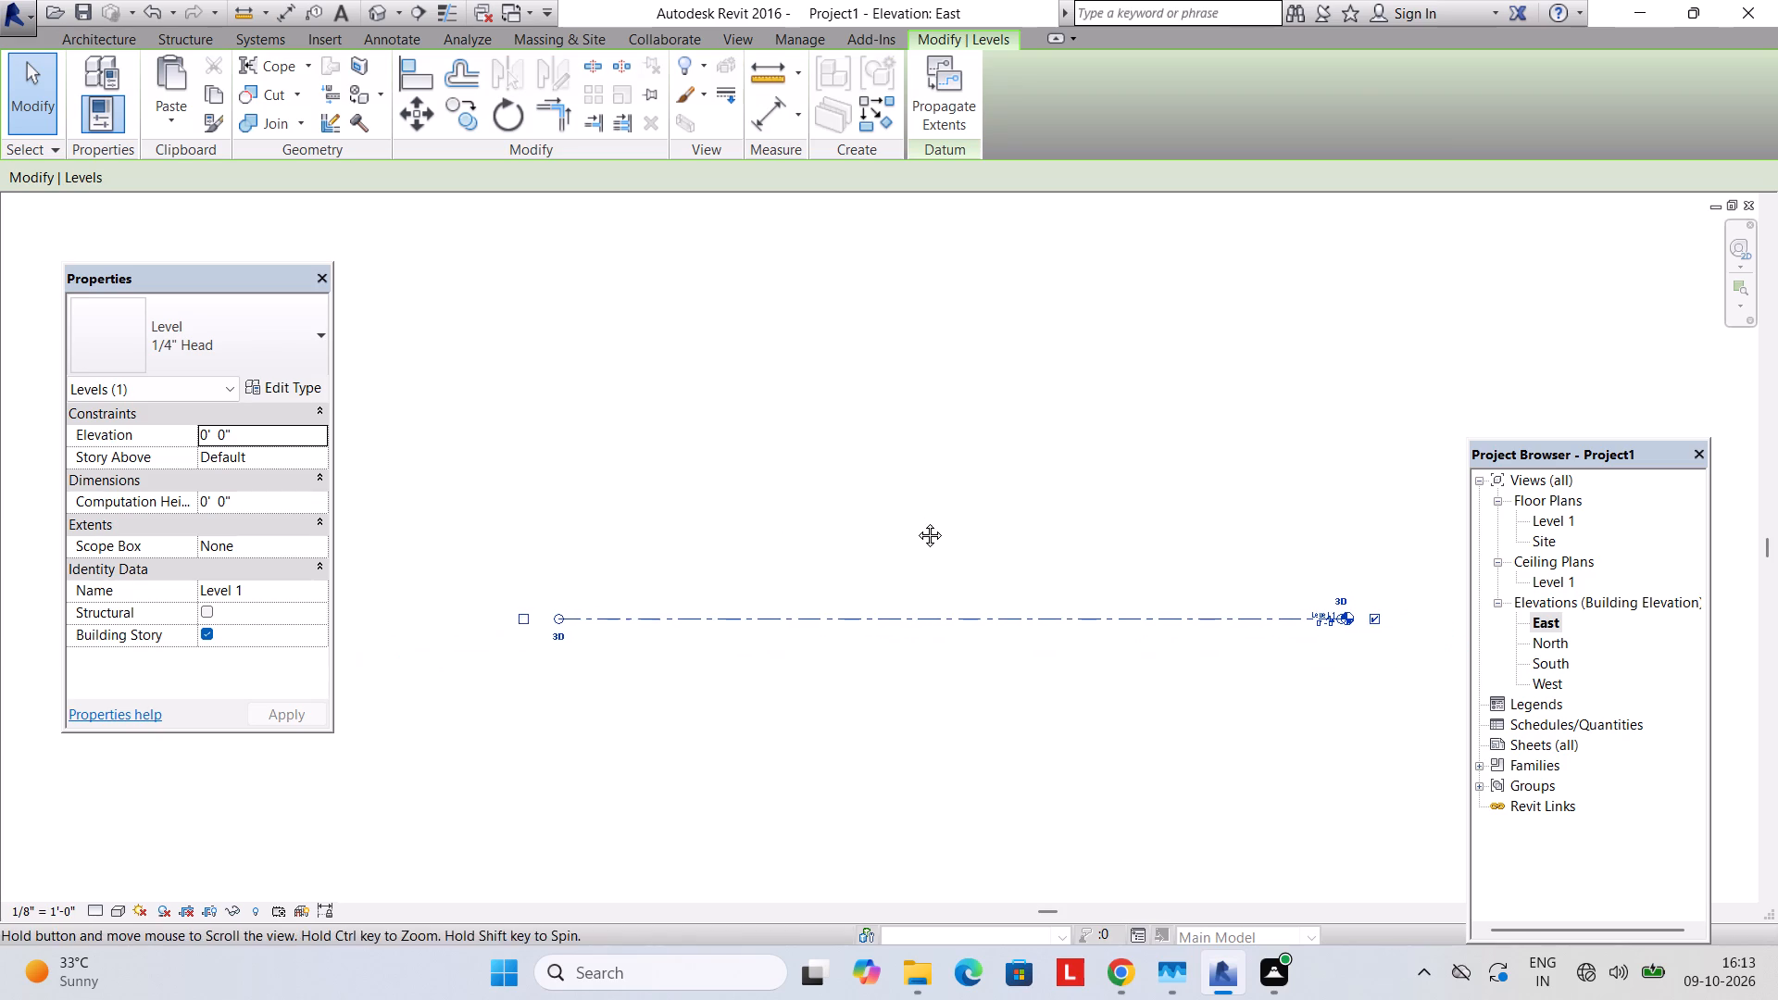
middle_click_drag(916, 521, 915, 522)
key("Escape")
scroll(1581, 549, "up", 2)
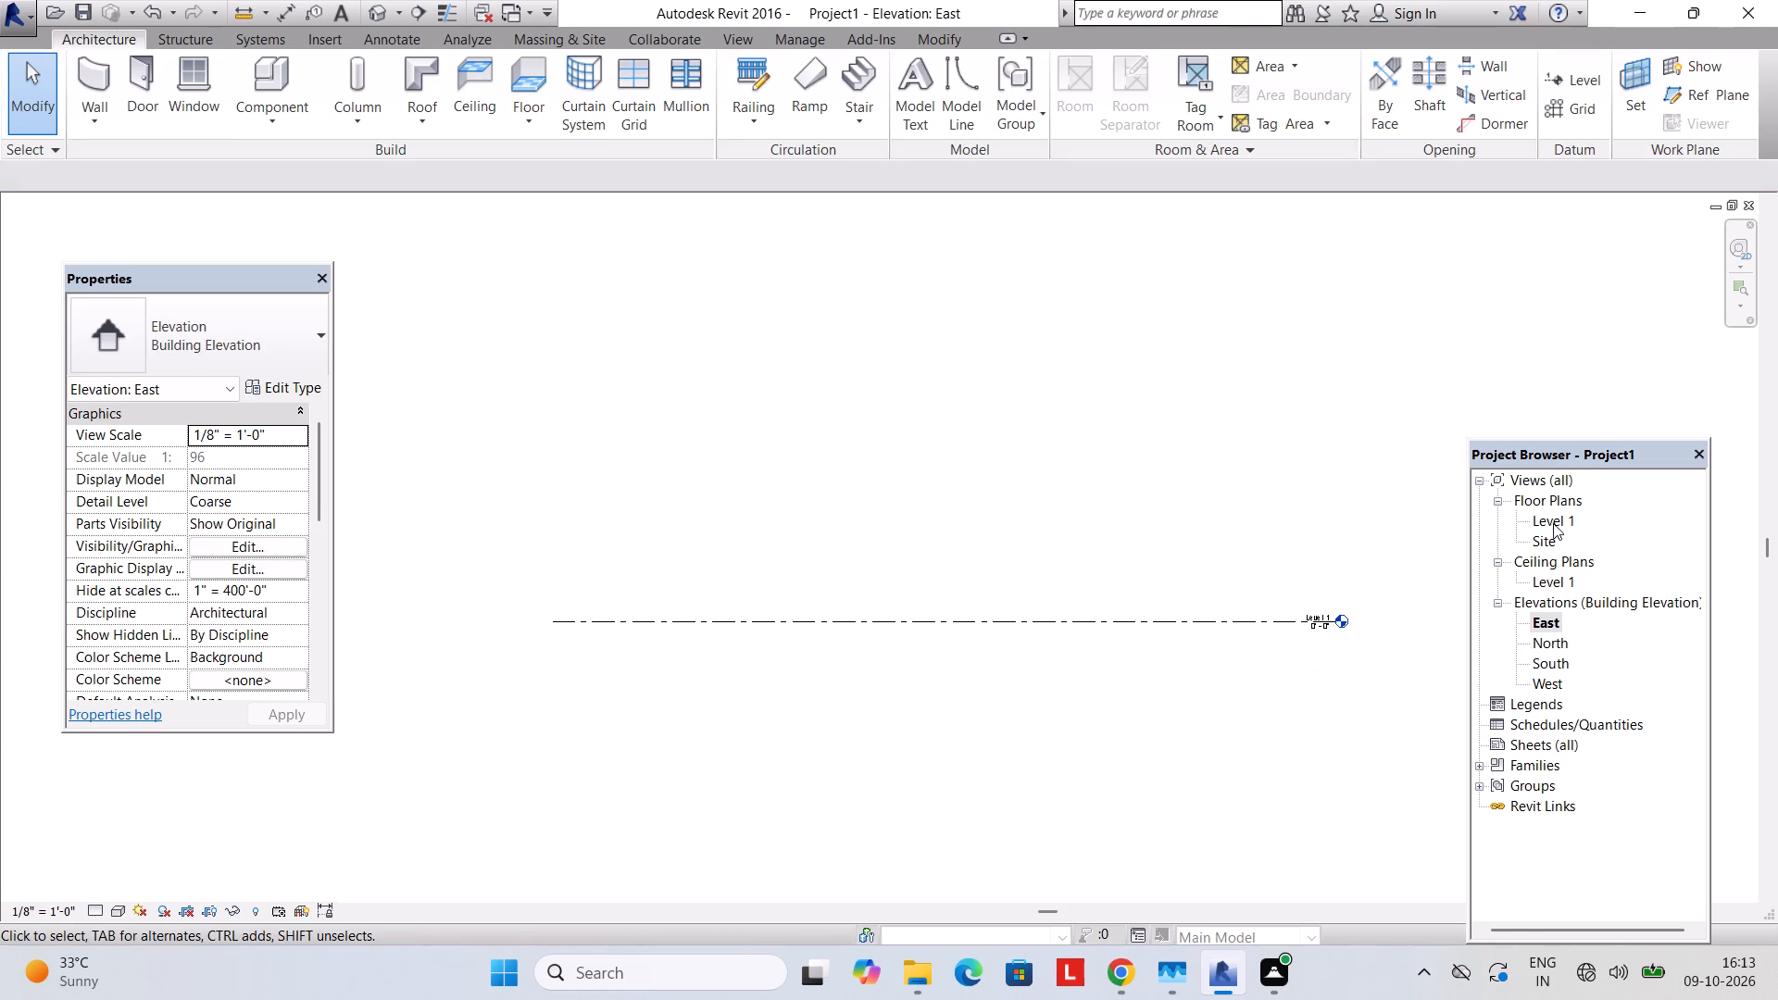
Delete the Level 1 floor plan view from the project.
double_click(1551, 515)
right_click(1567, 520)
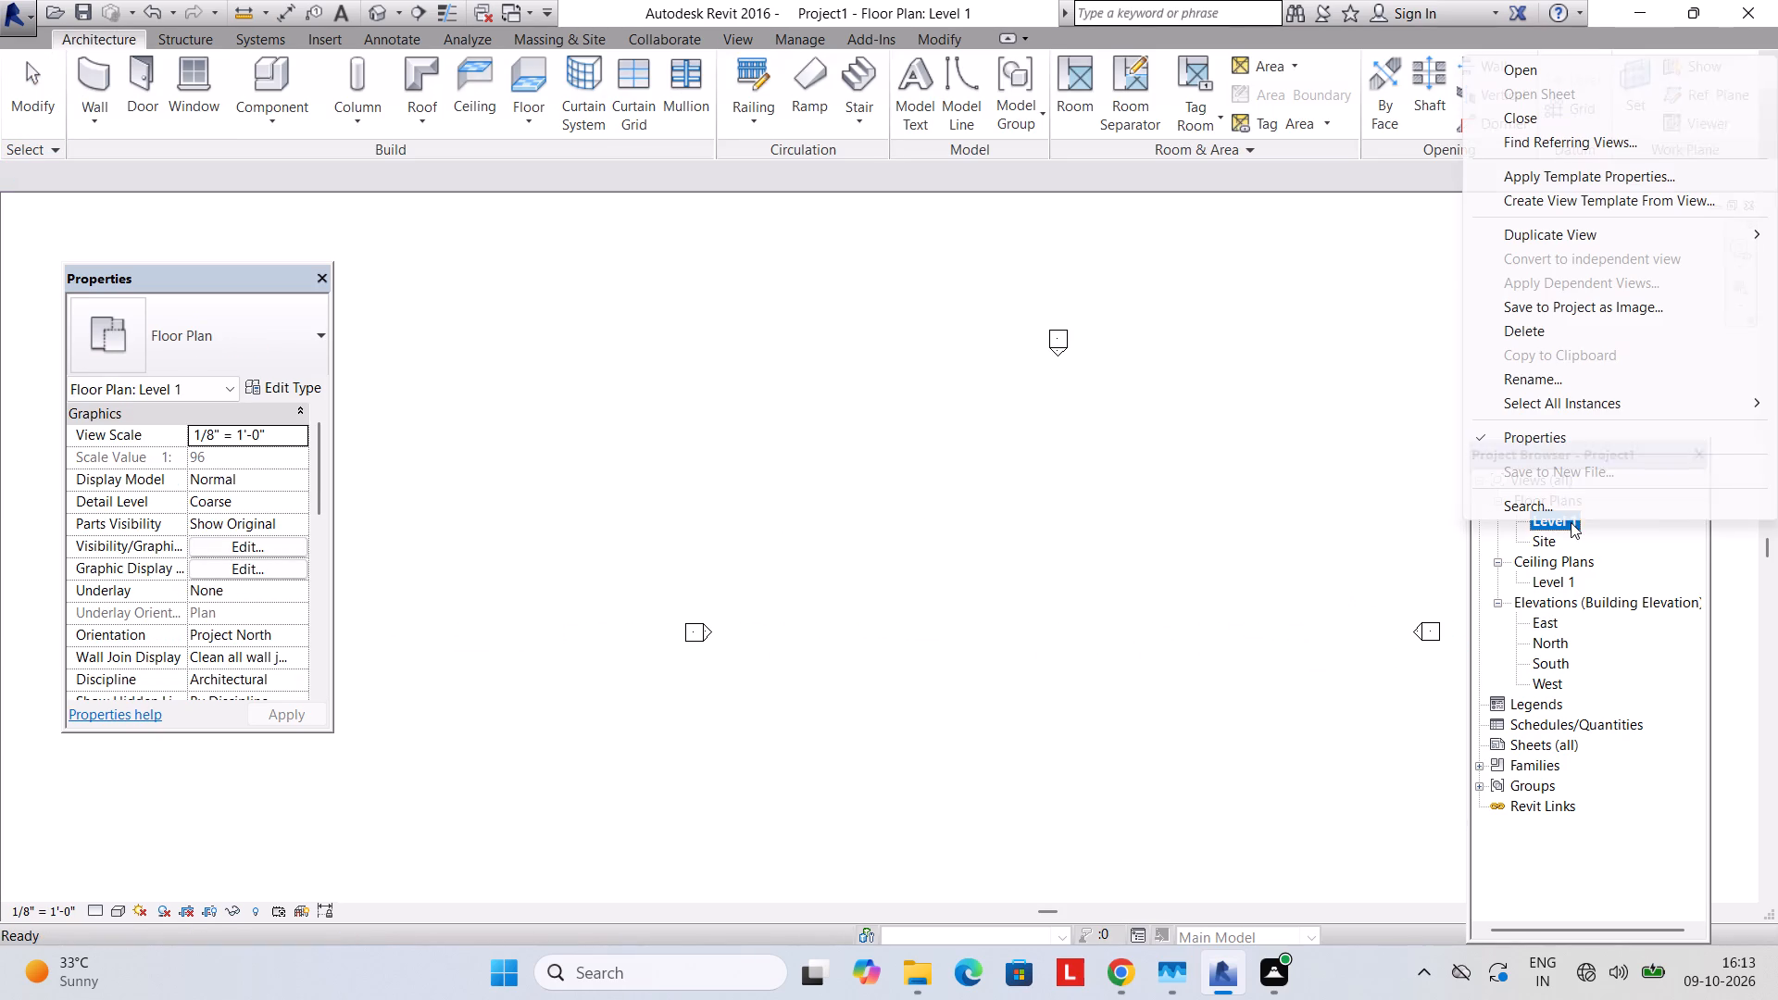
left_click(1562, 350)
left_click(1556, 320)
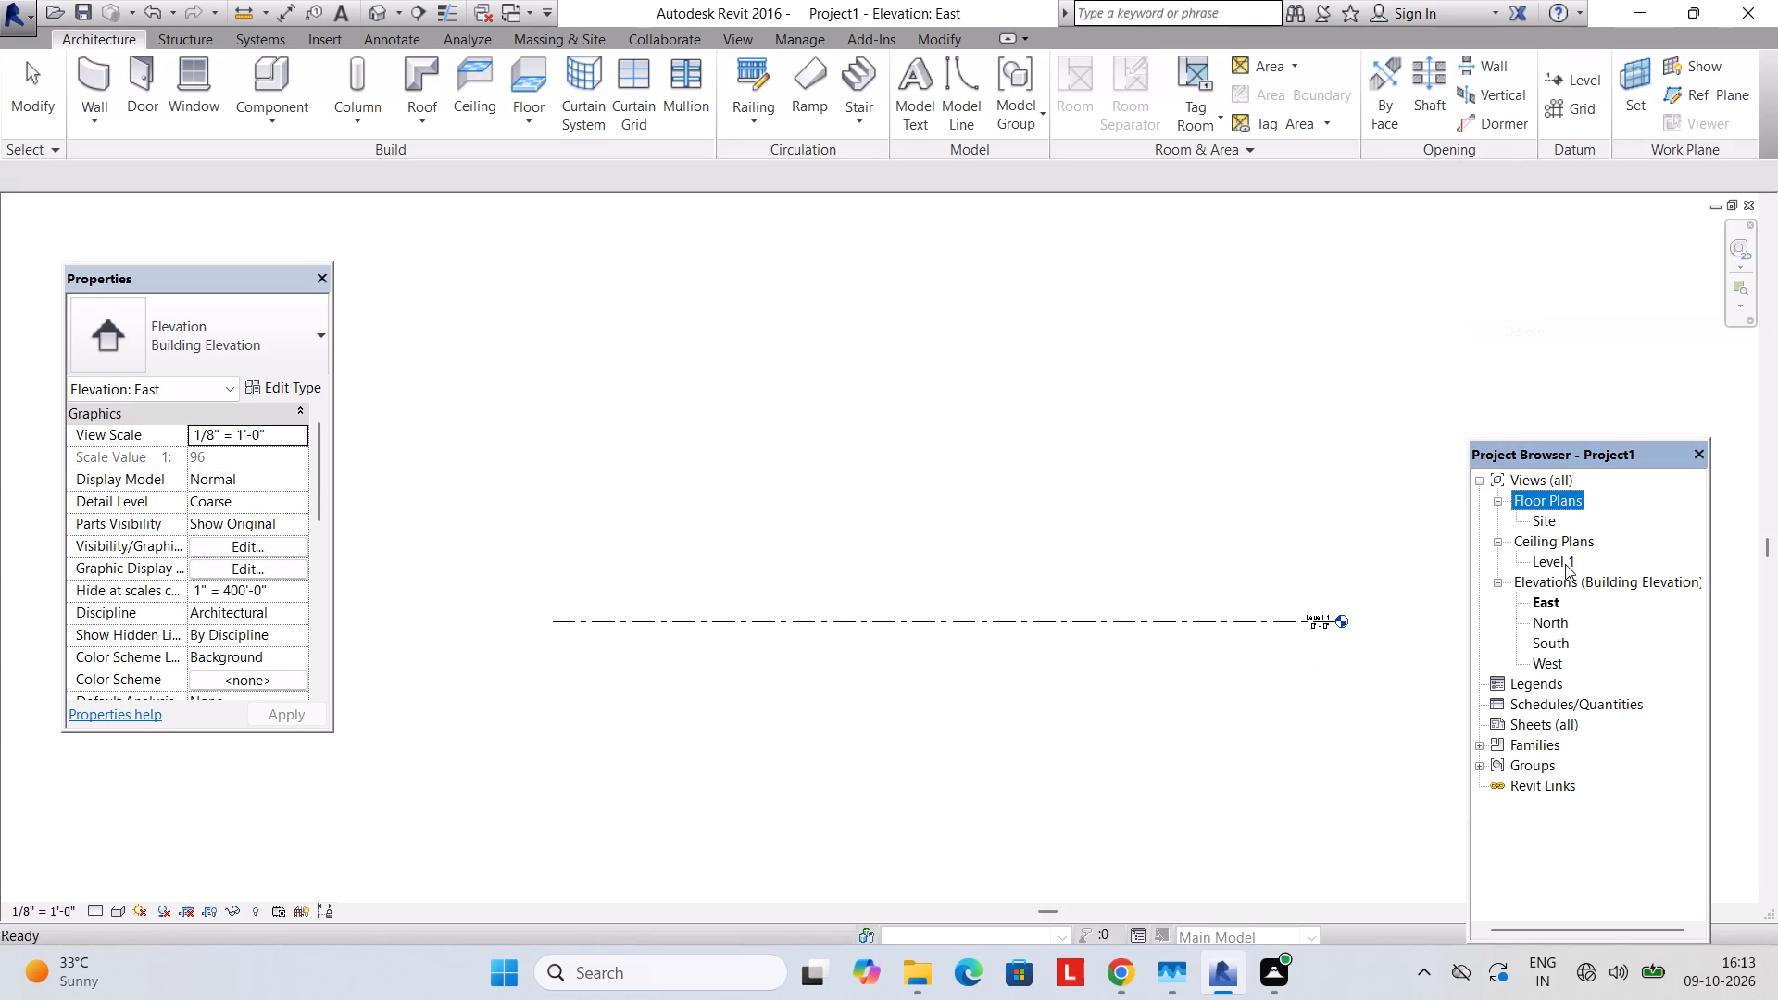
left_click(1554, 494)
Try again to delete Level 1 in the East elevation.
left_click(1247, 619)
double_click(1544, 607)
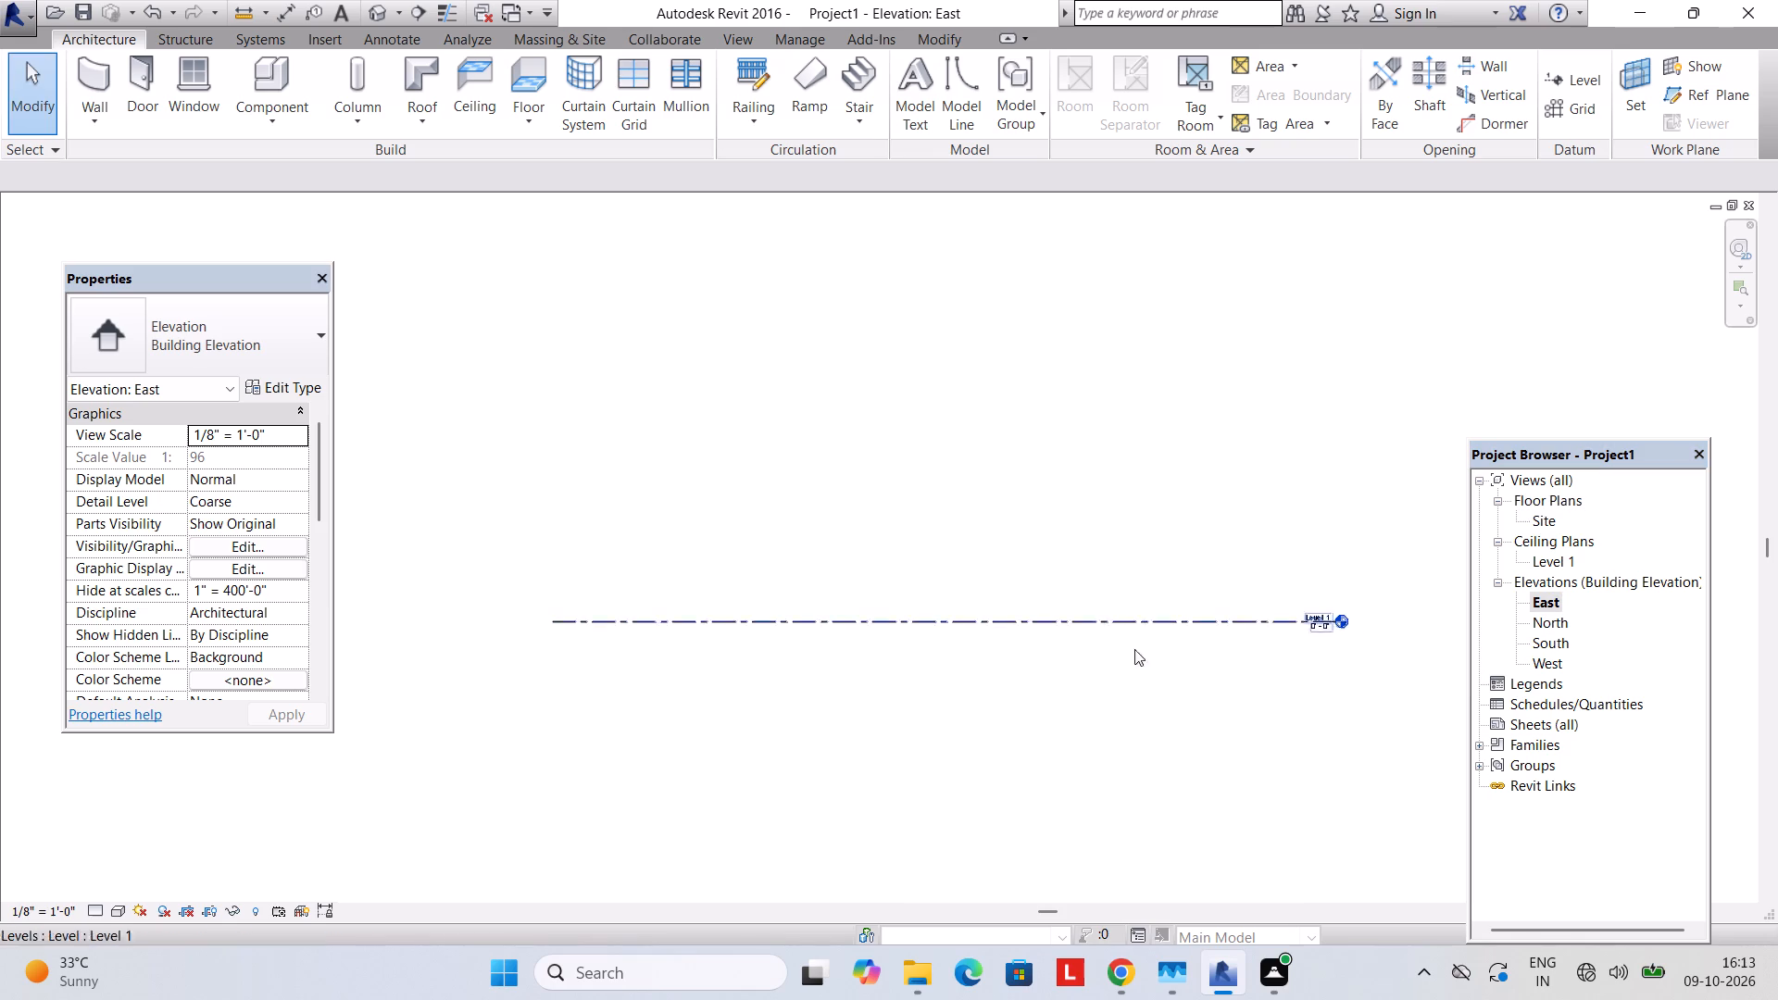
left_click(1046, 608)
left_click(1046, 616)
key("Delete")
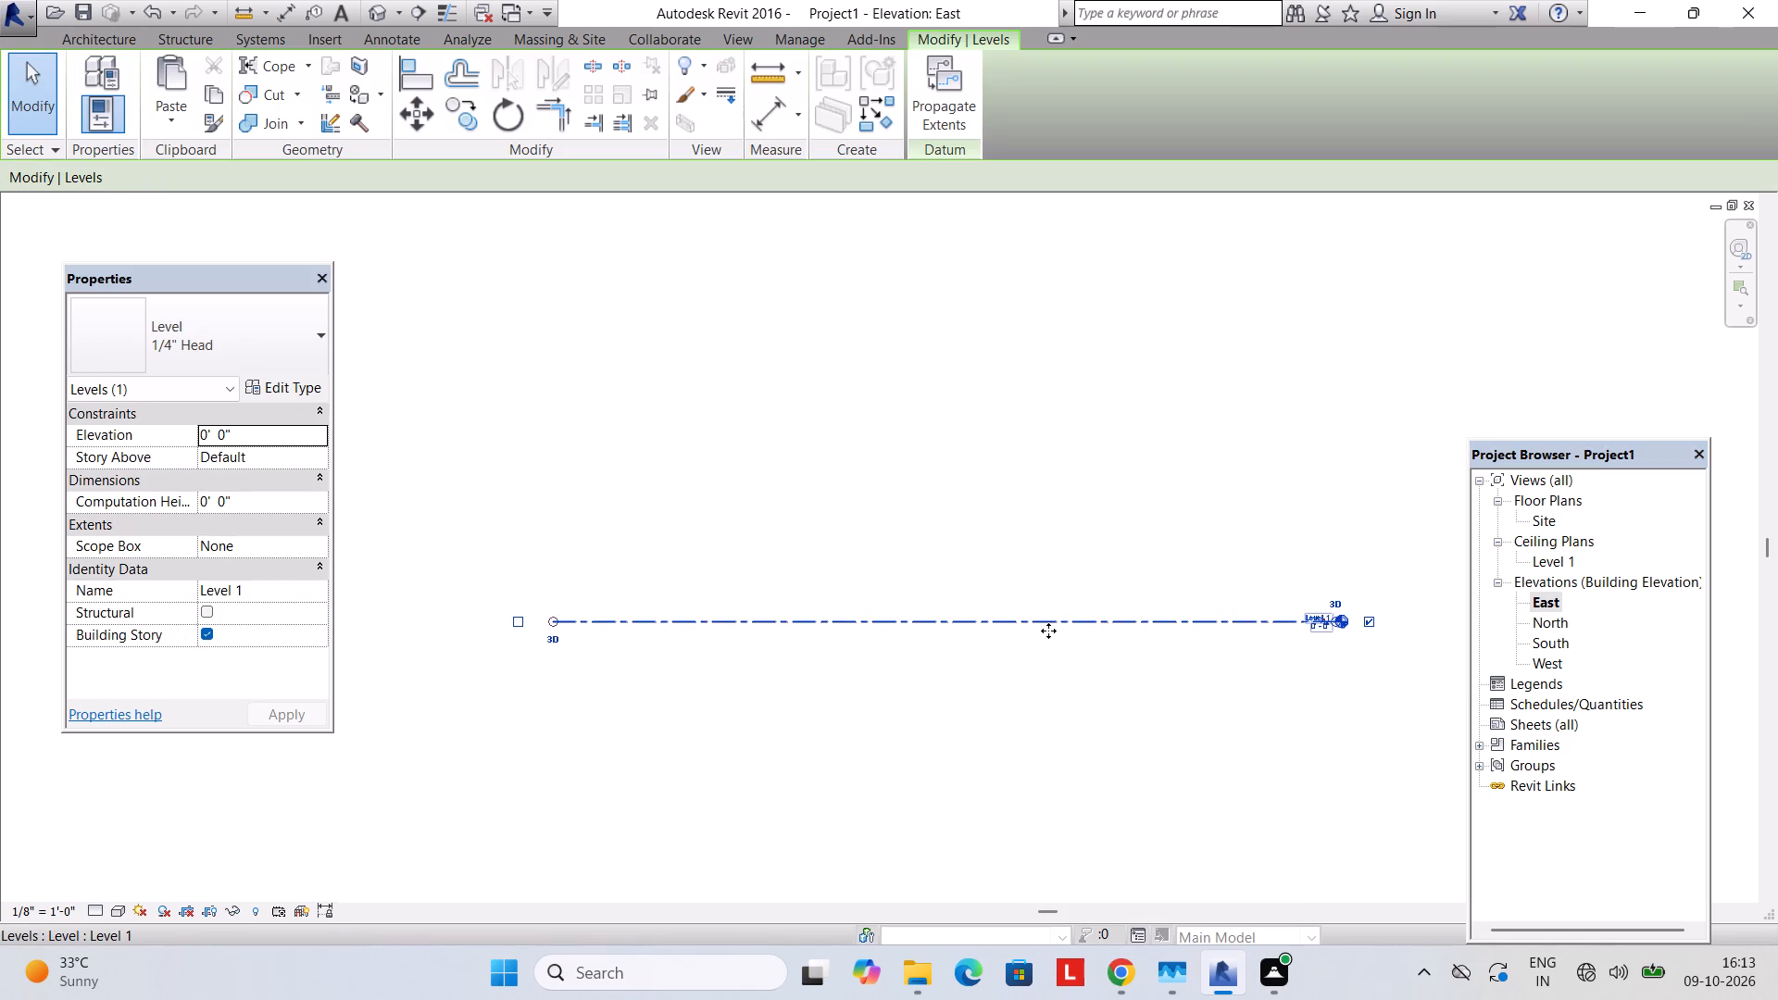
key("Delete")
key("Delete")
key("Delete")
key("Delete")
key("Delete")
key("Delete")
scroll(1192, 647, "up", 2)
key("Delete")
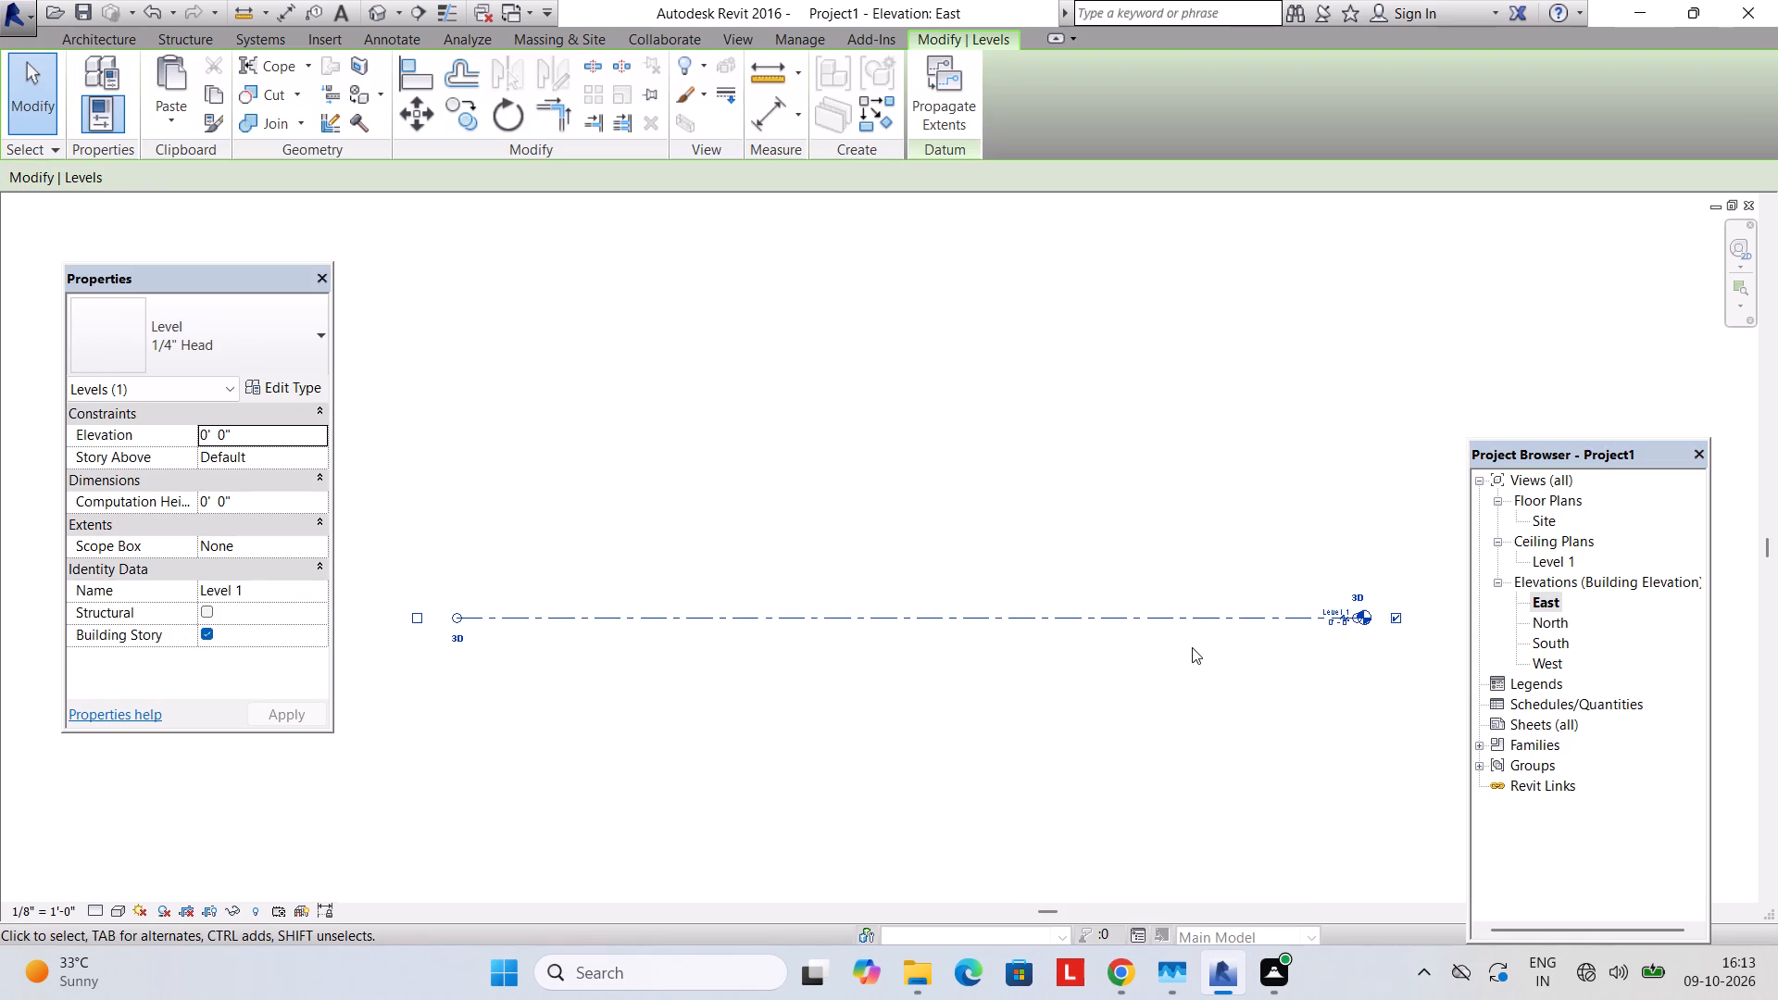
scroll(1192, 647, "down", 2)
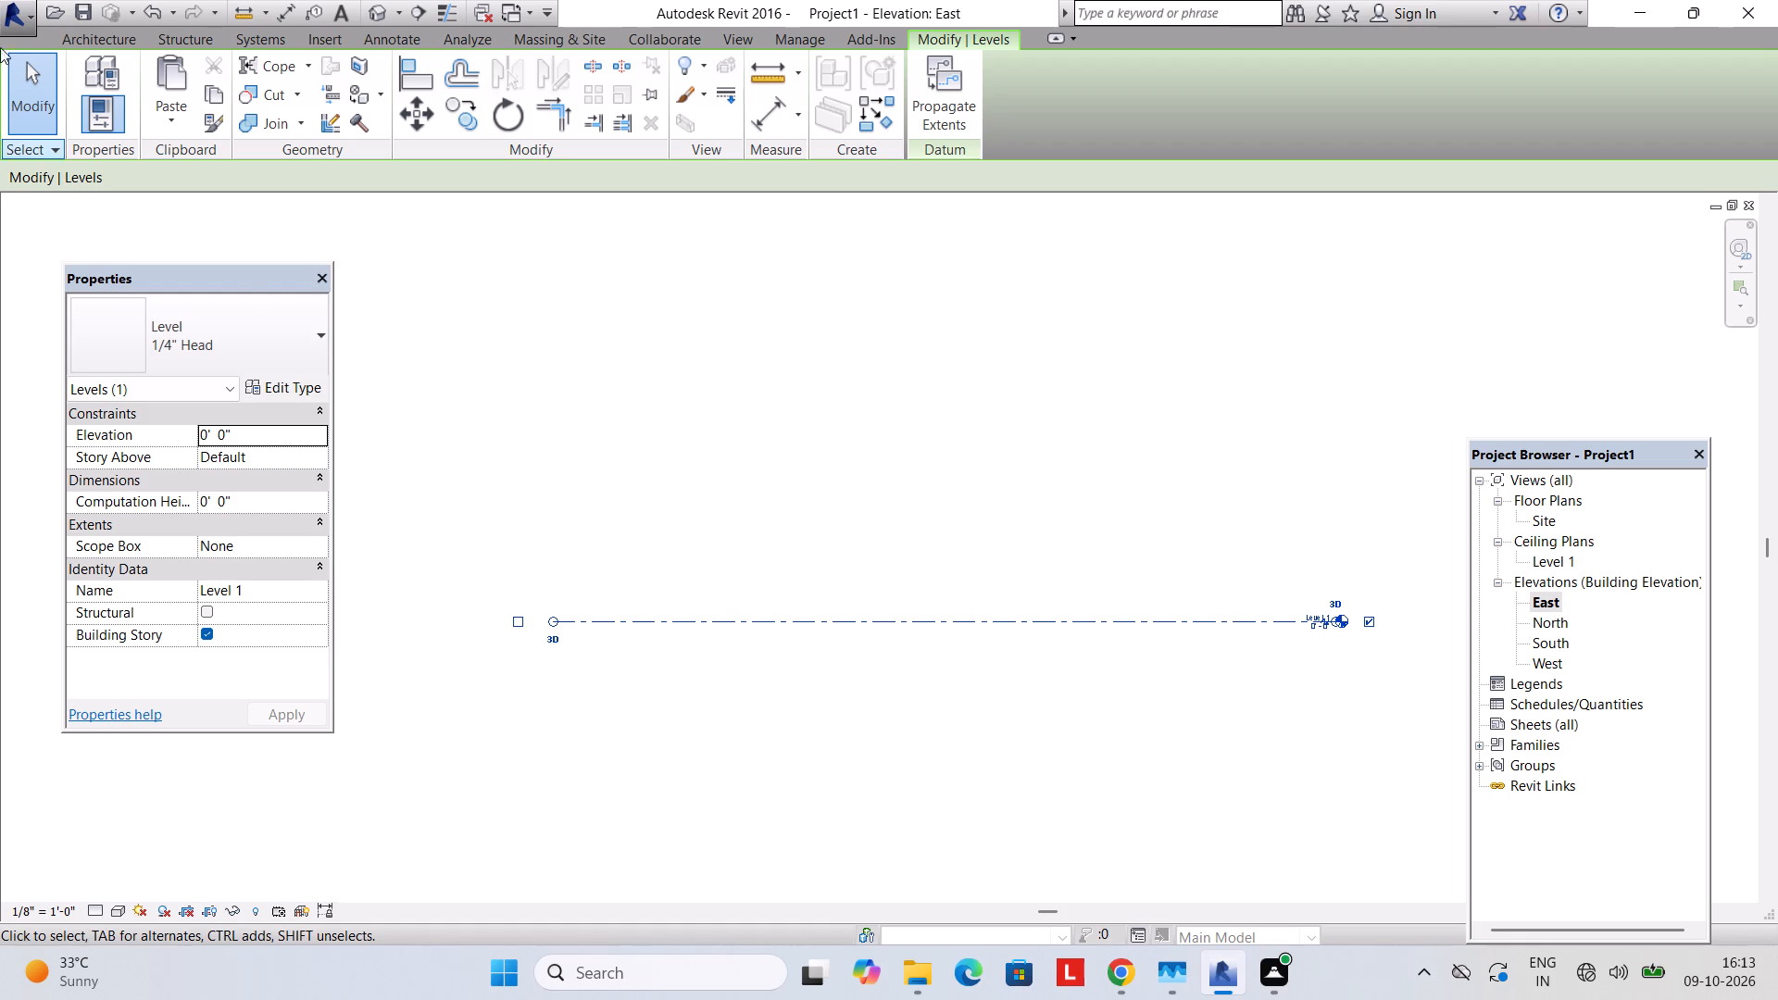
Create a new project from the default.rte template in the US Imperial folder.
left_click(10, 11)
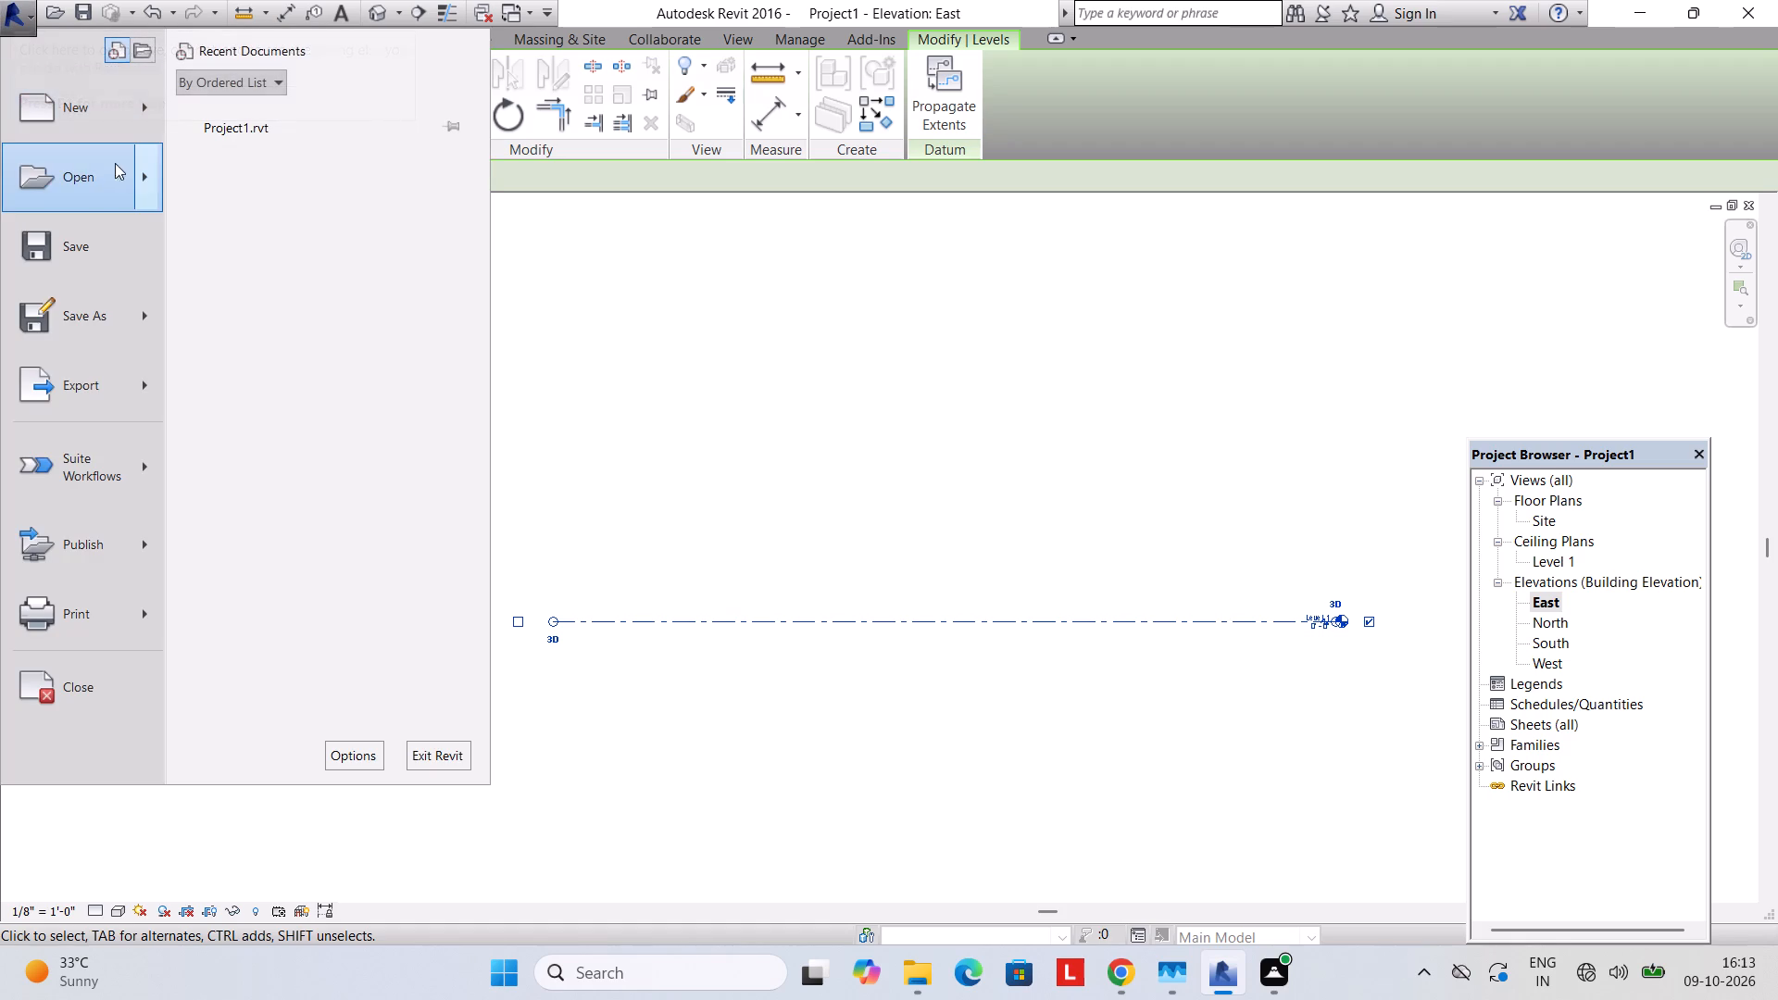
left_click(73, 98)
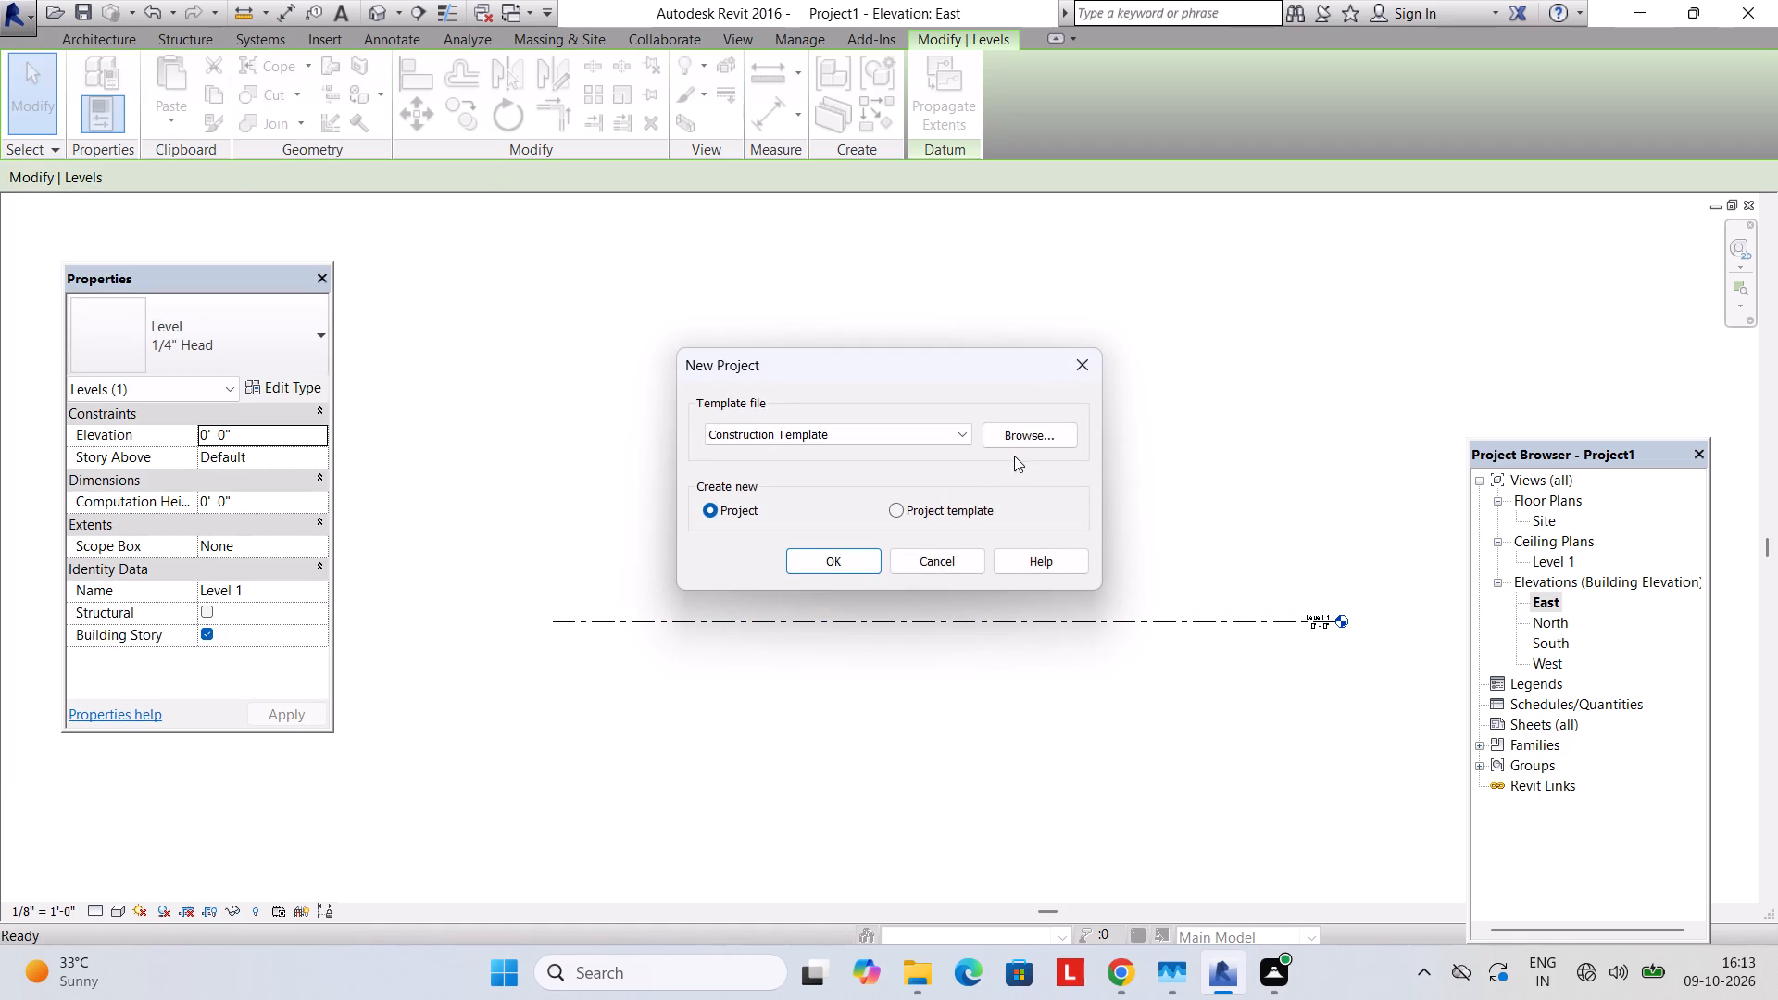
left_click(1020, 423)
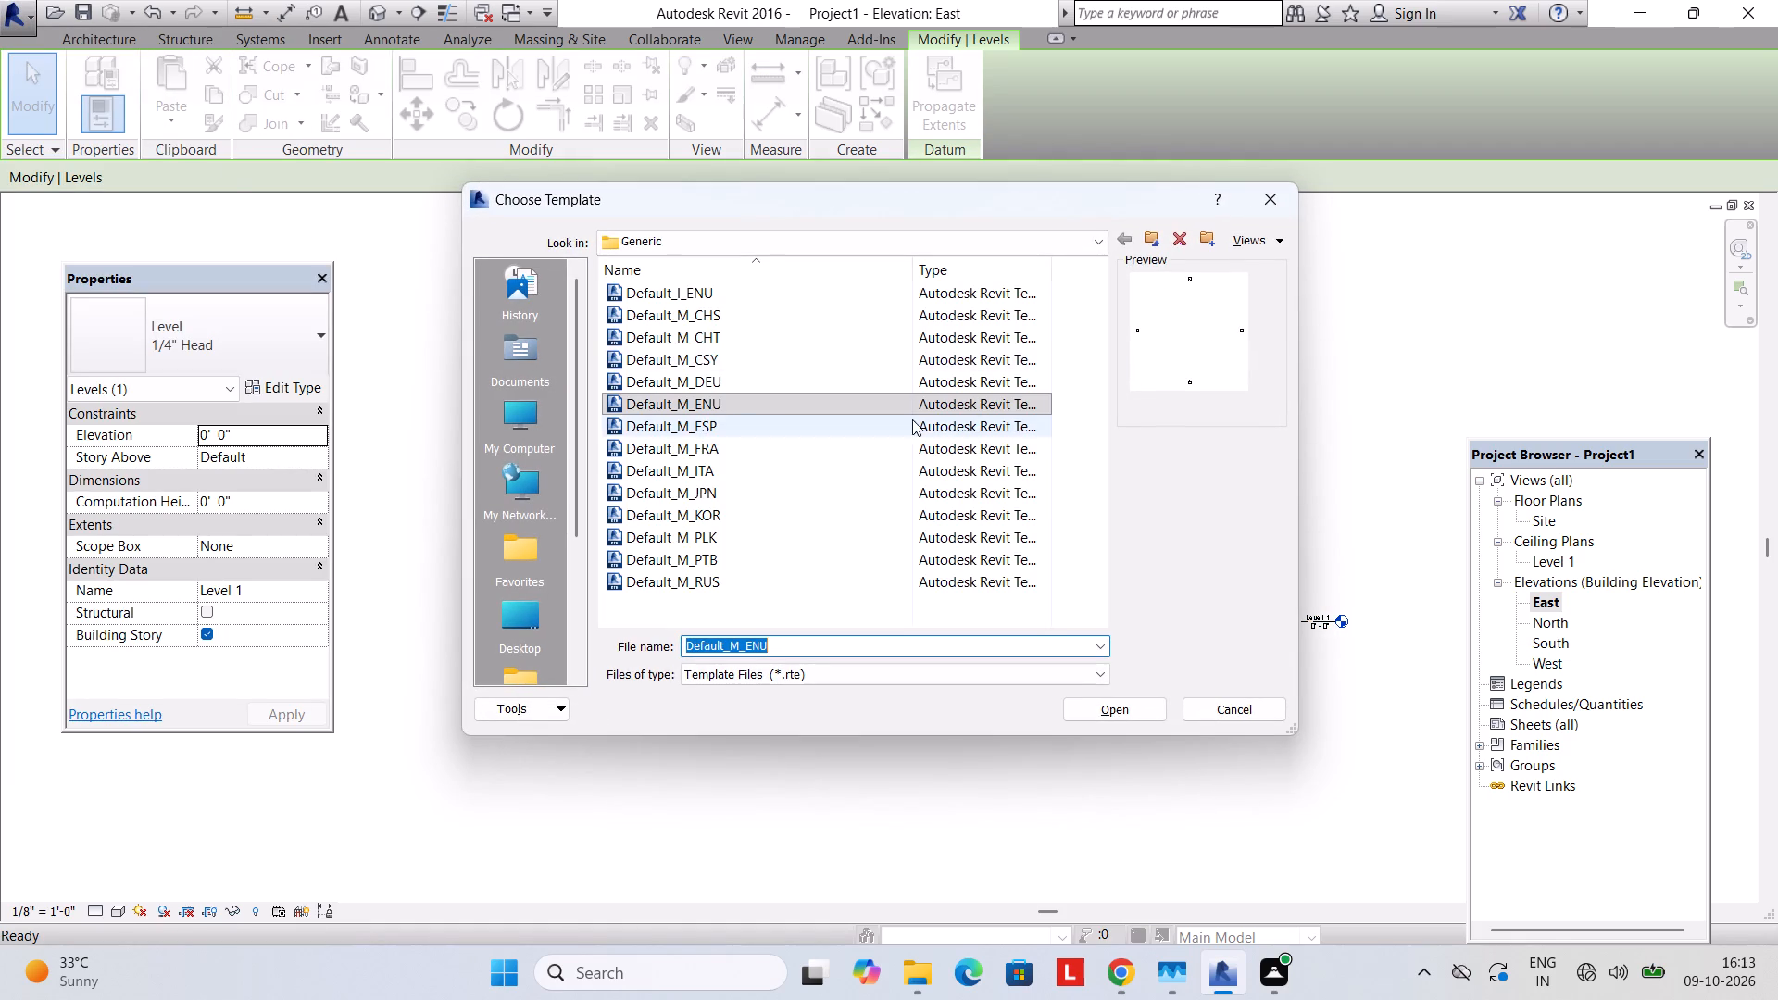
left_click(1264, 195)
left_click(950, 424)
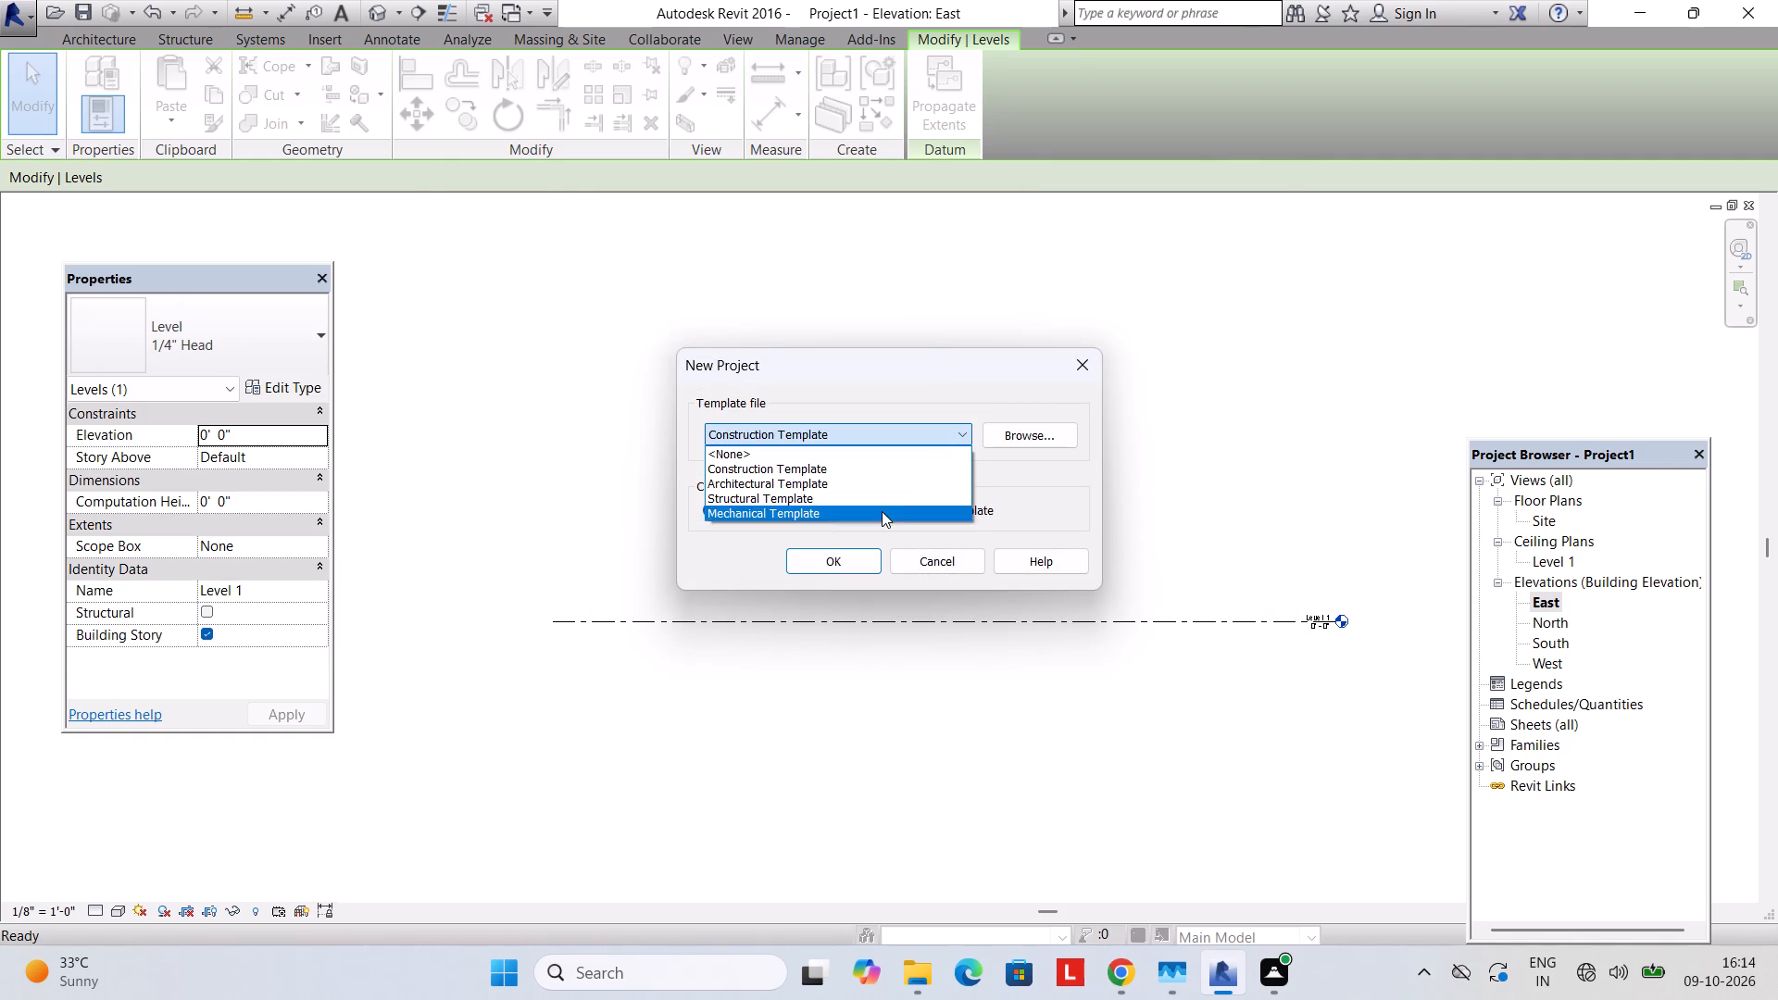
left_click(823, 479)
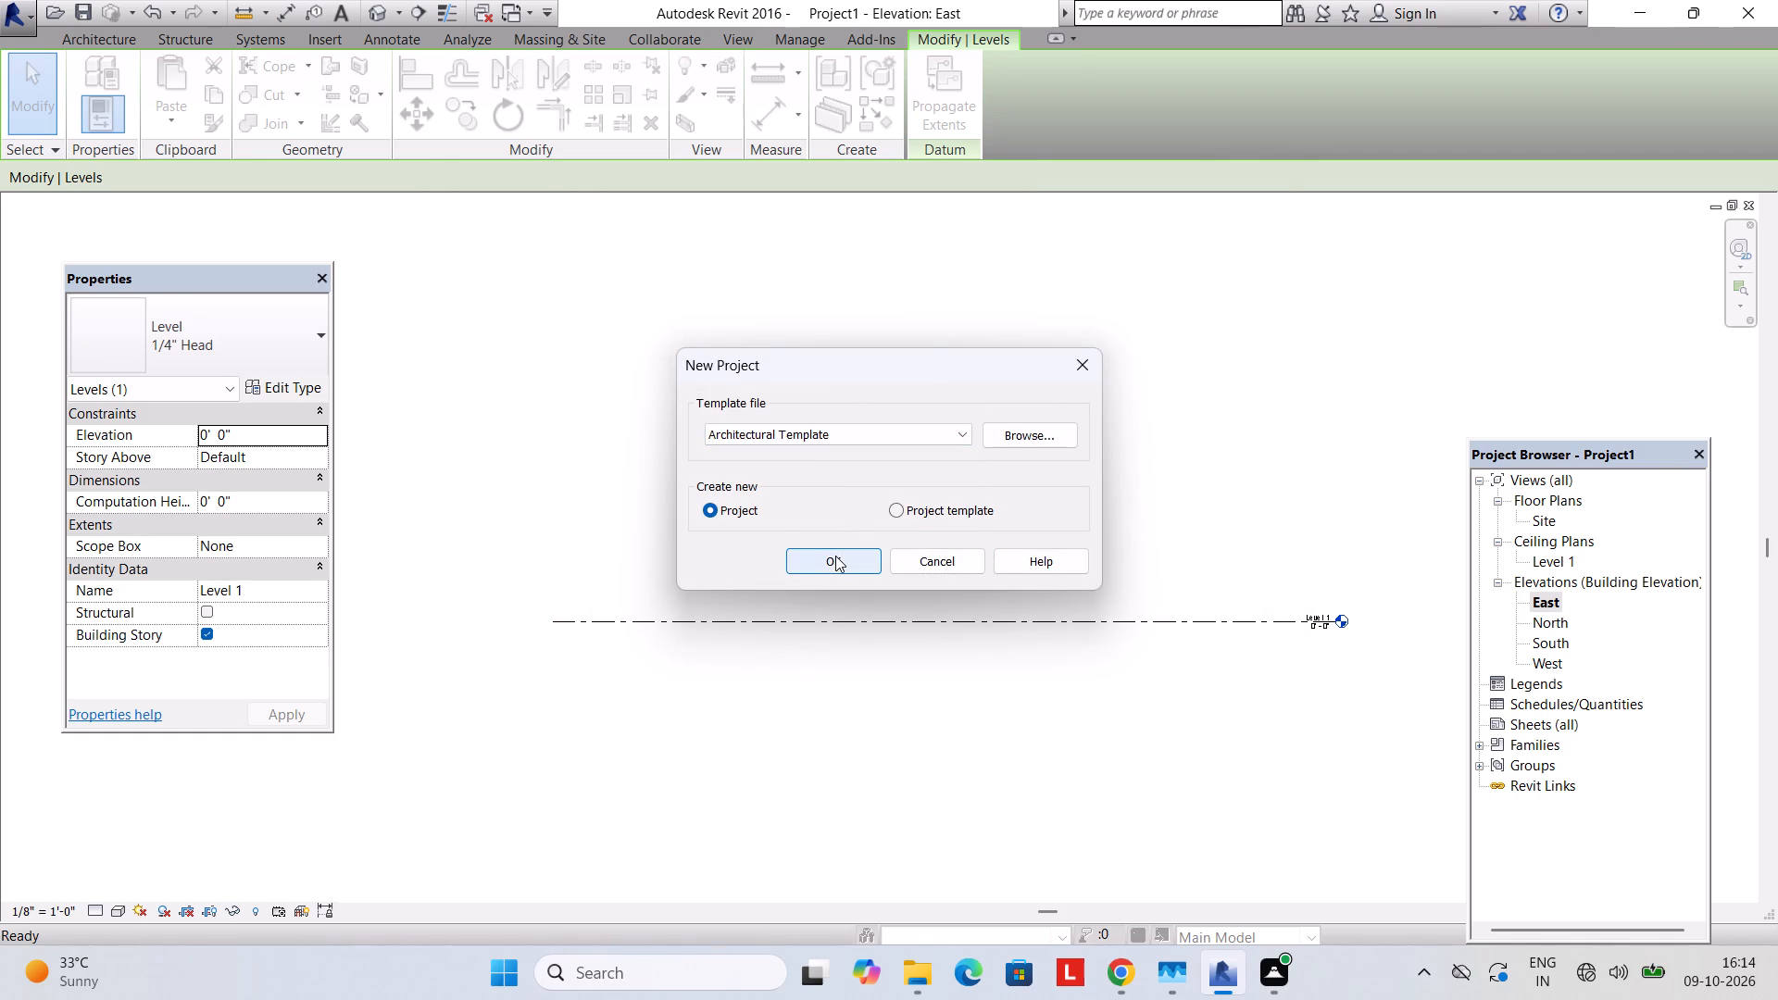
left_click(1071, 430)
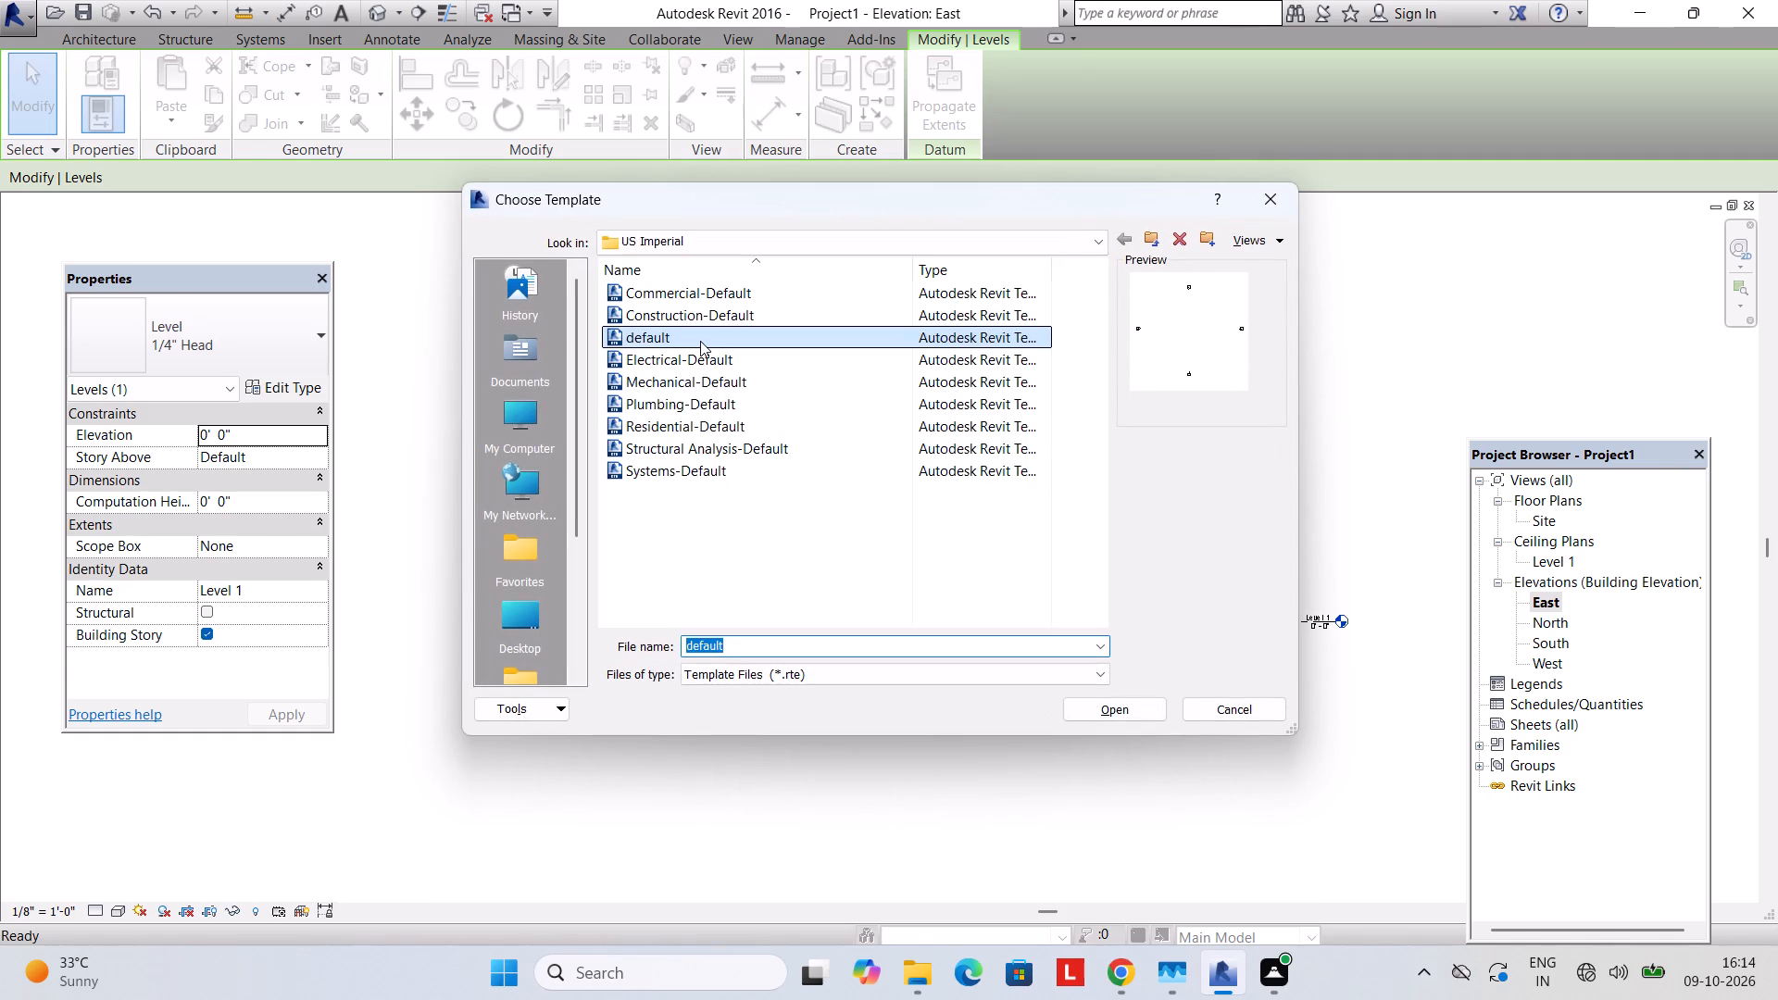
left_click(700, 341)
left_click(1135, 706)
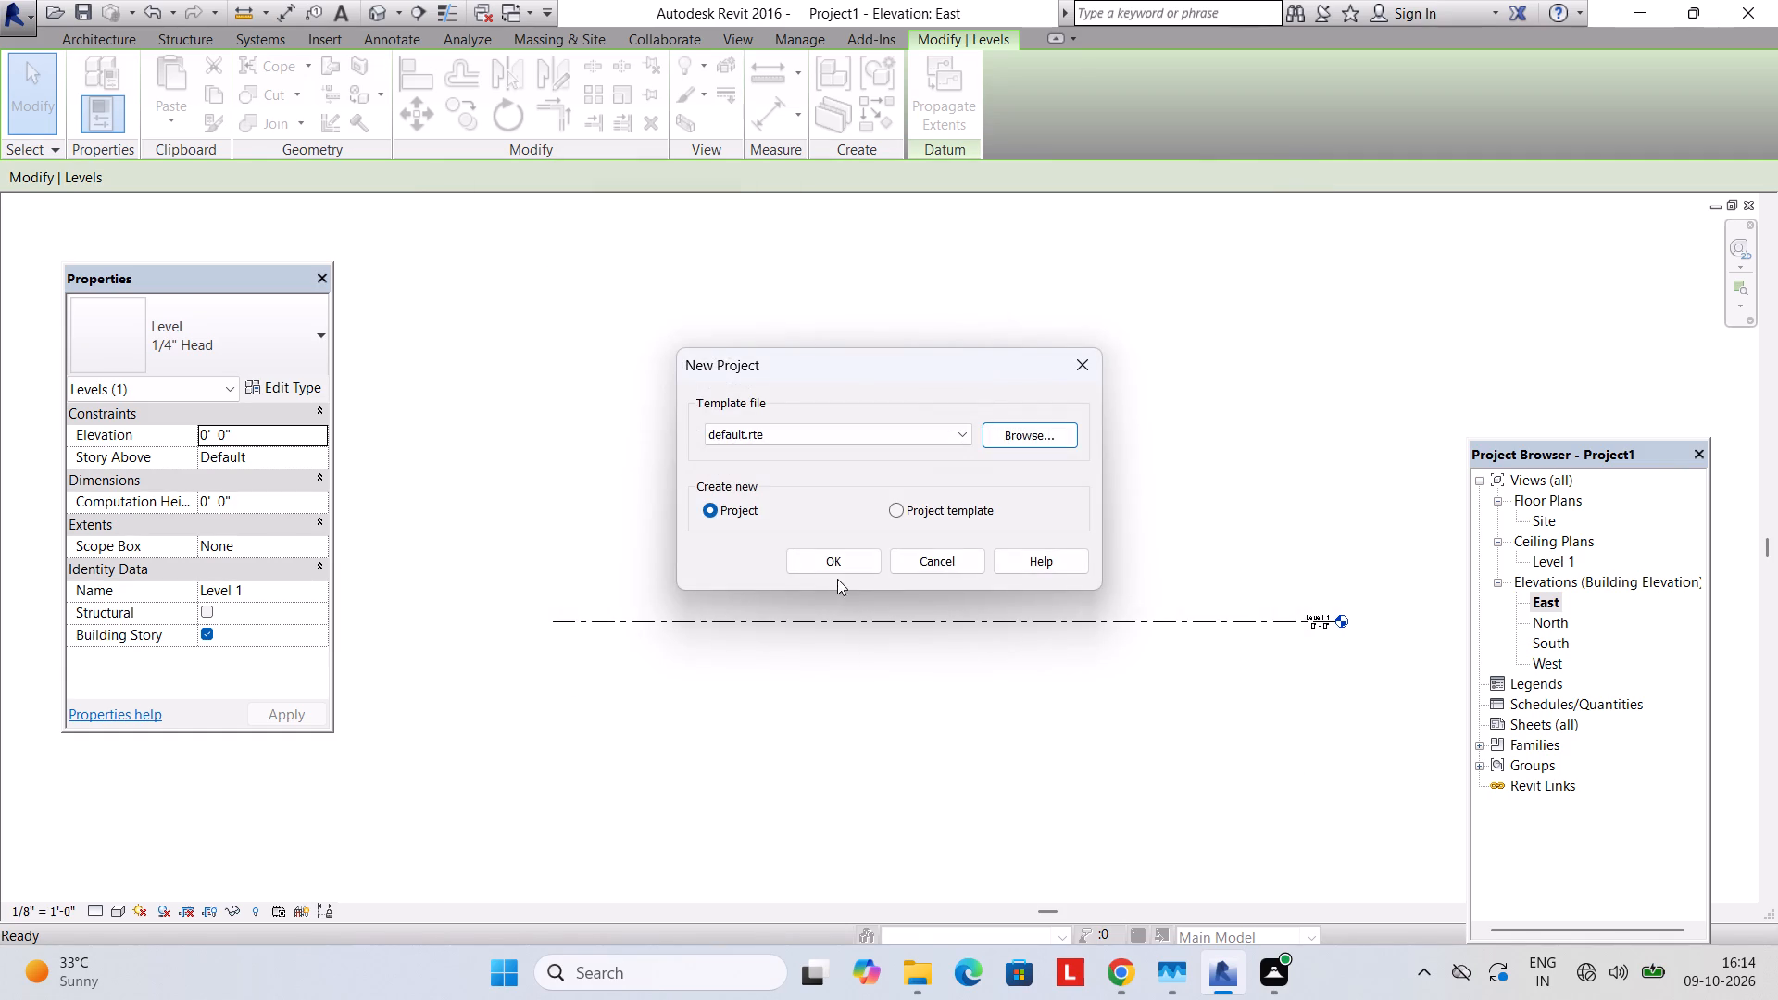
left_click(837, 570)
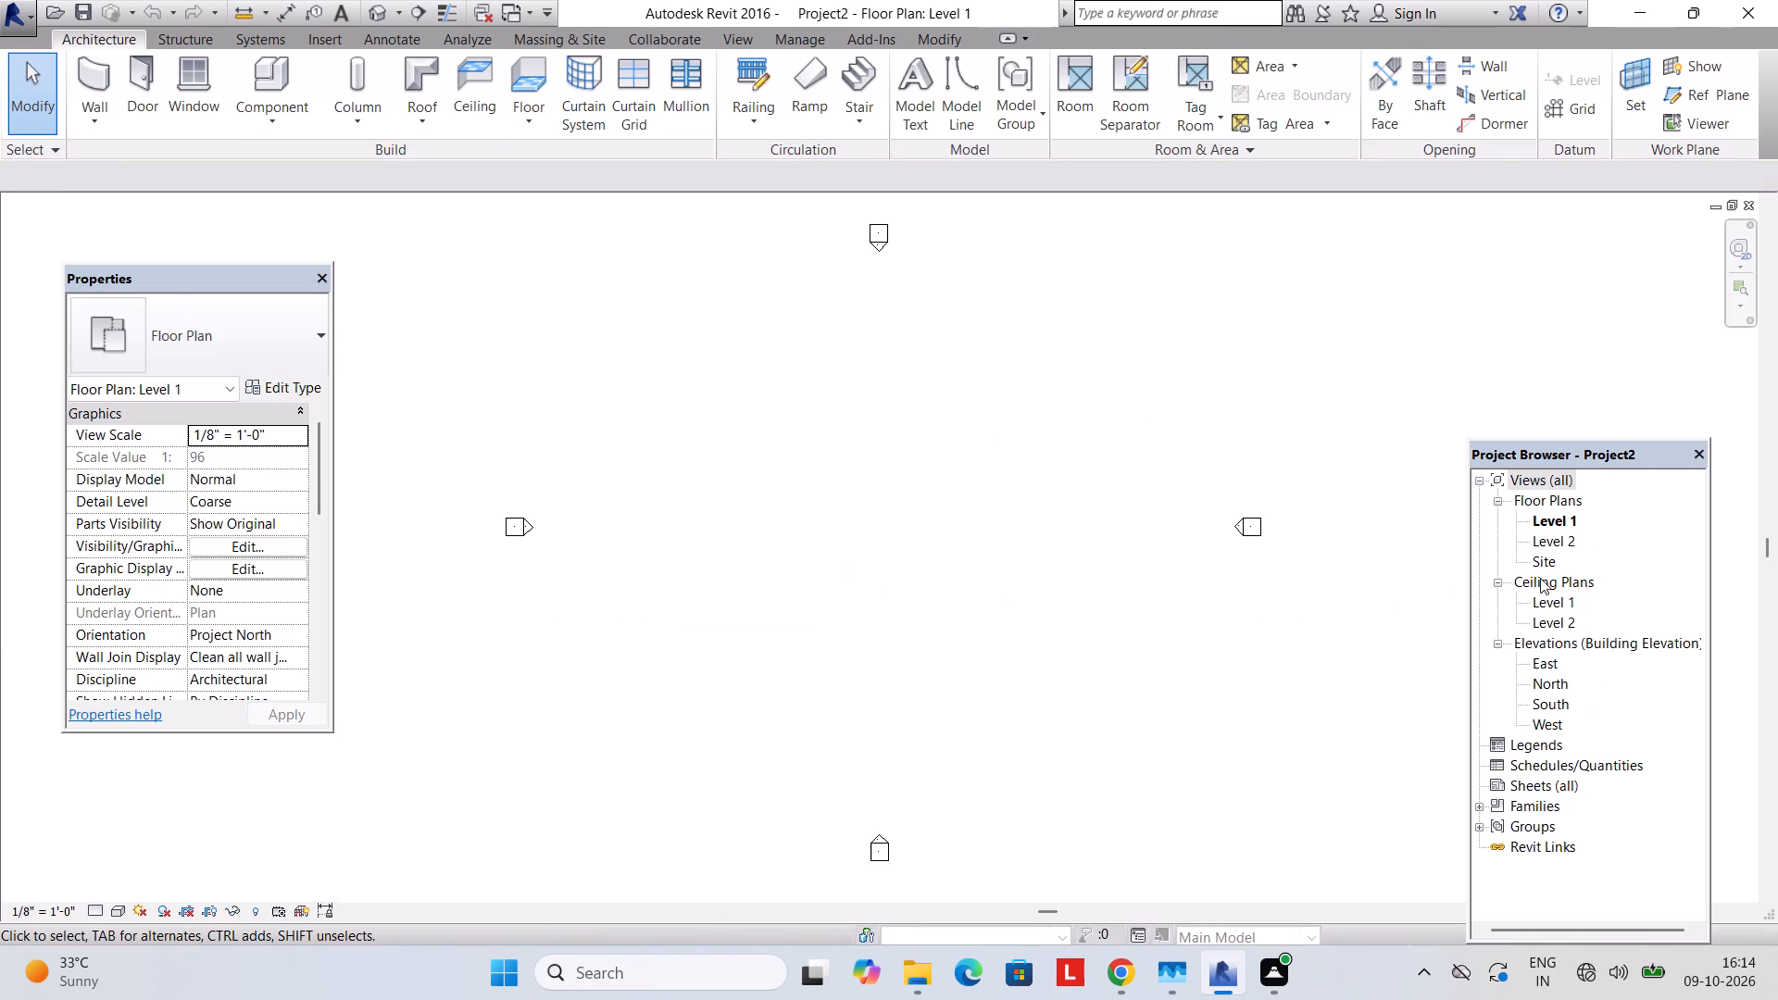
Open the new project's East elevation with the heads of Level 1 and Level 2 in view.
double_click(1547, 657)
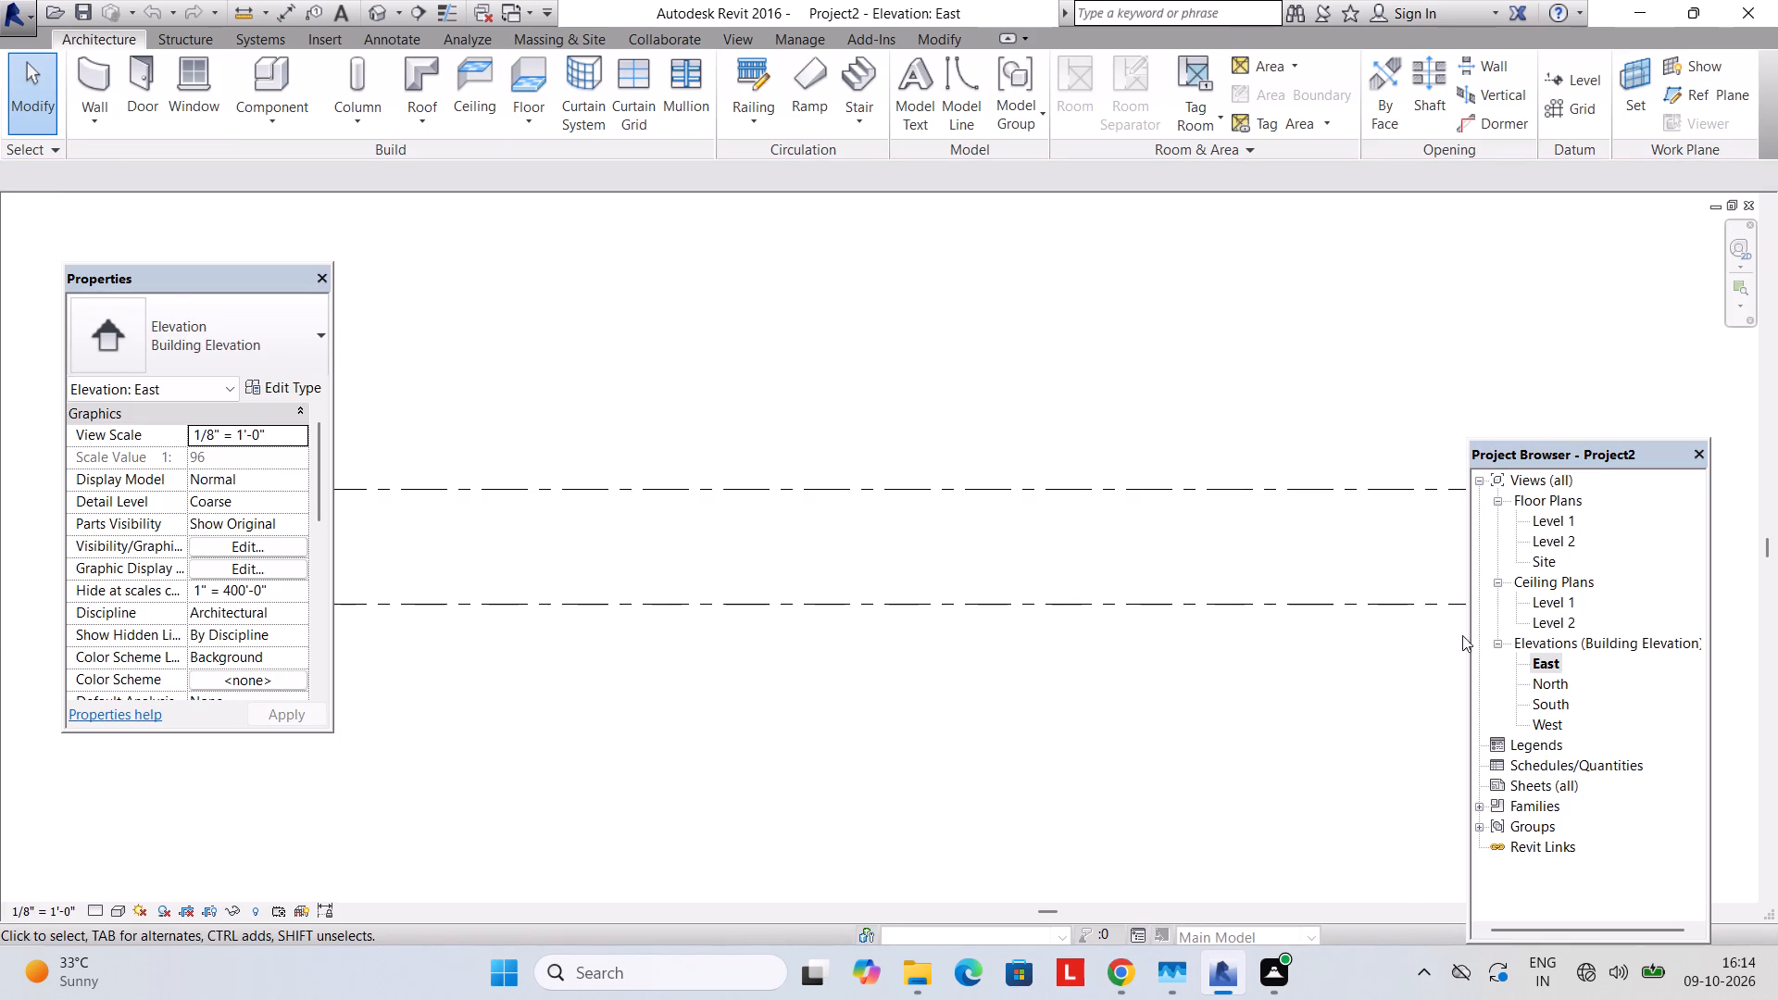
scroll(1166, 600, "down", 3)
middle_click_drag(1164, 605, 1048, 645)
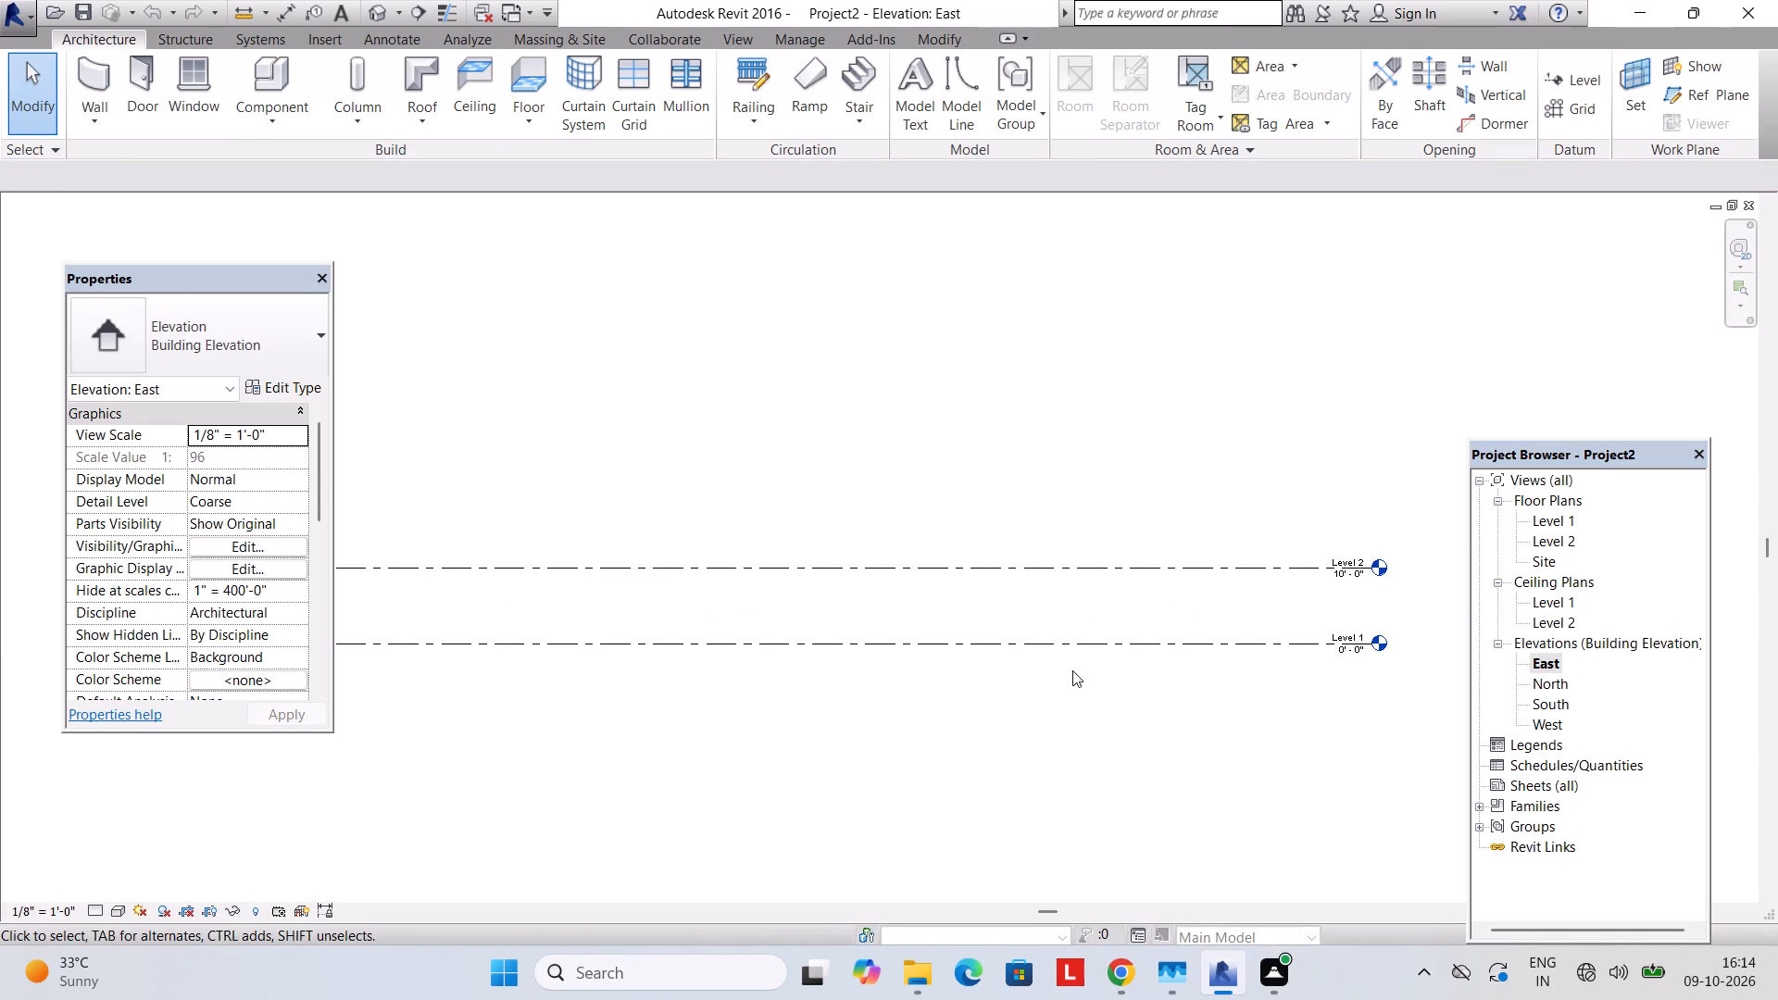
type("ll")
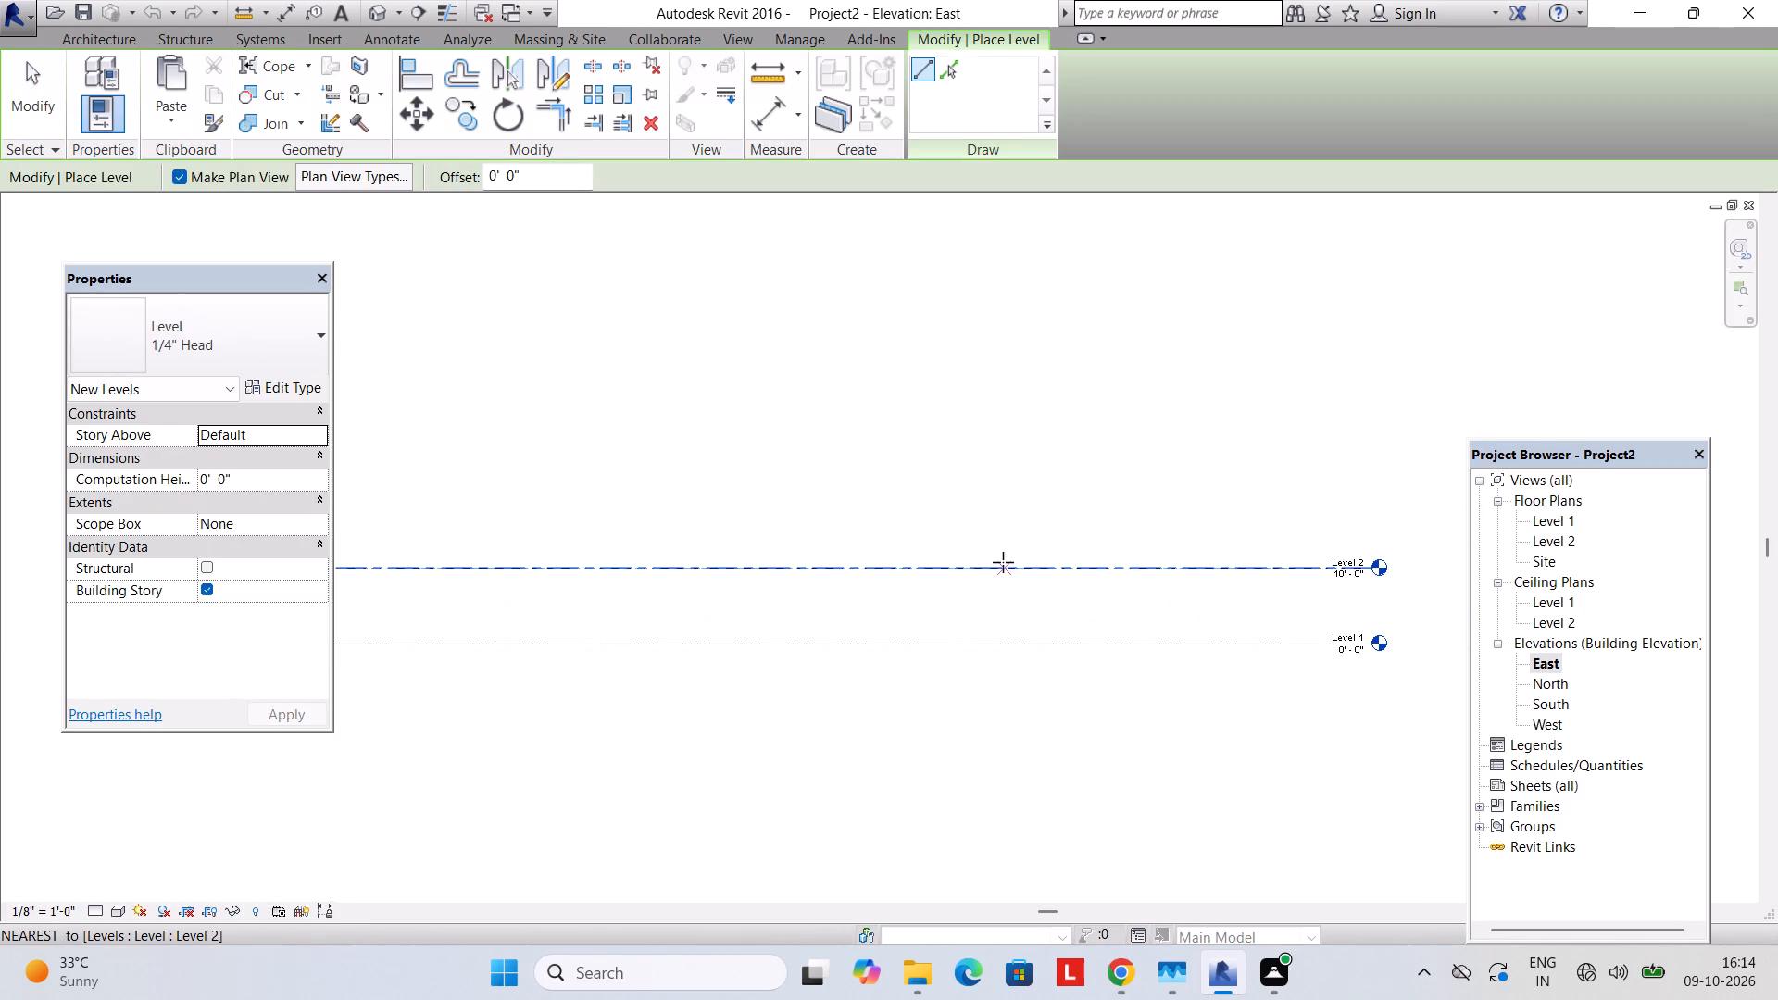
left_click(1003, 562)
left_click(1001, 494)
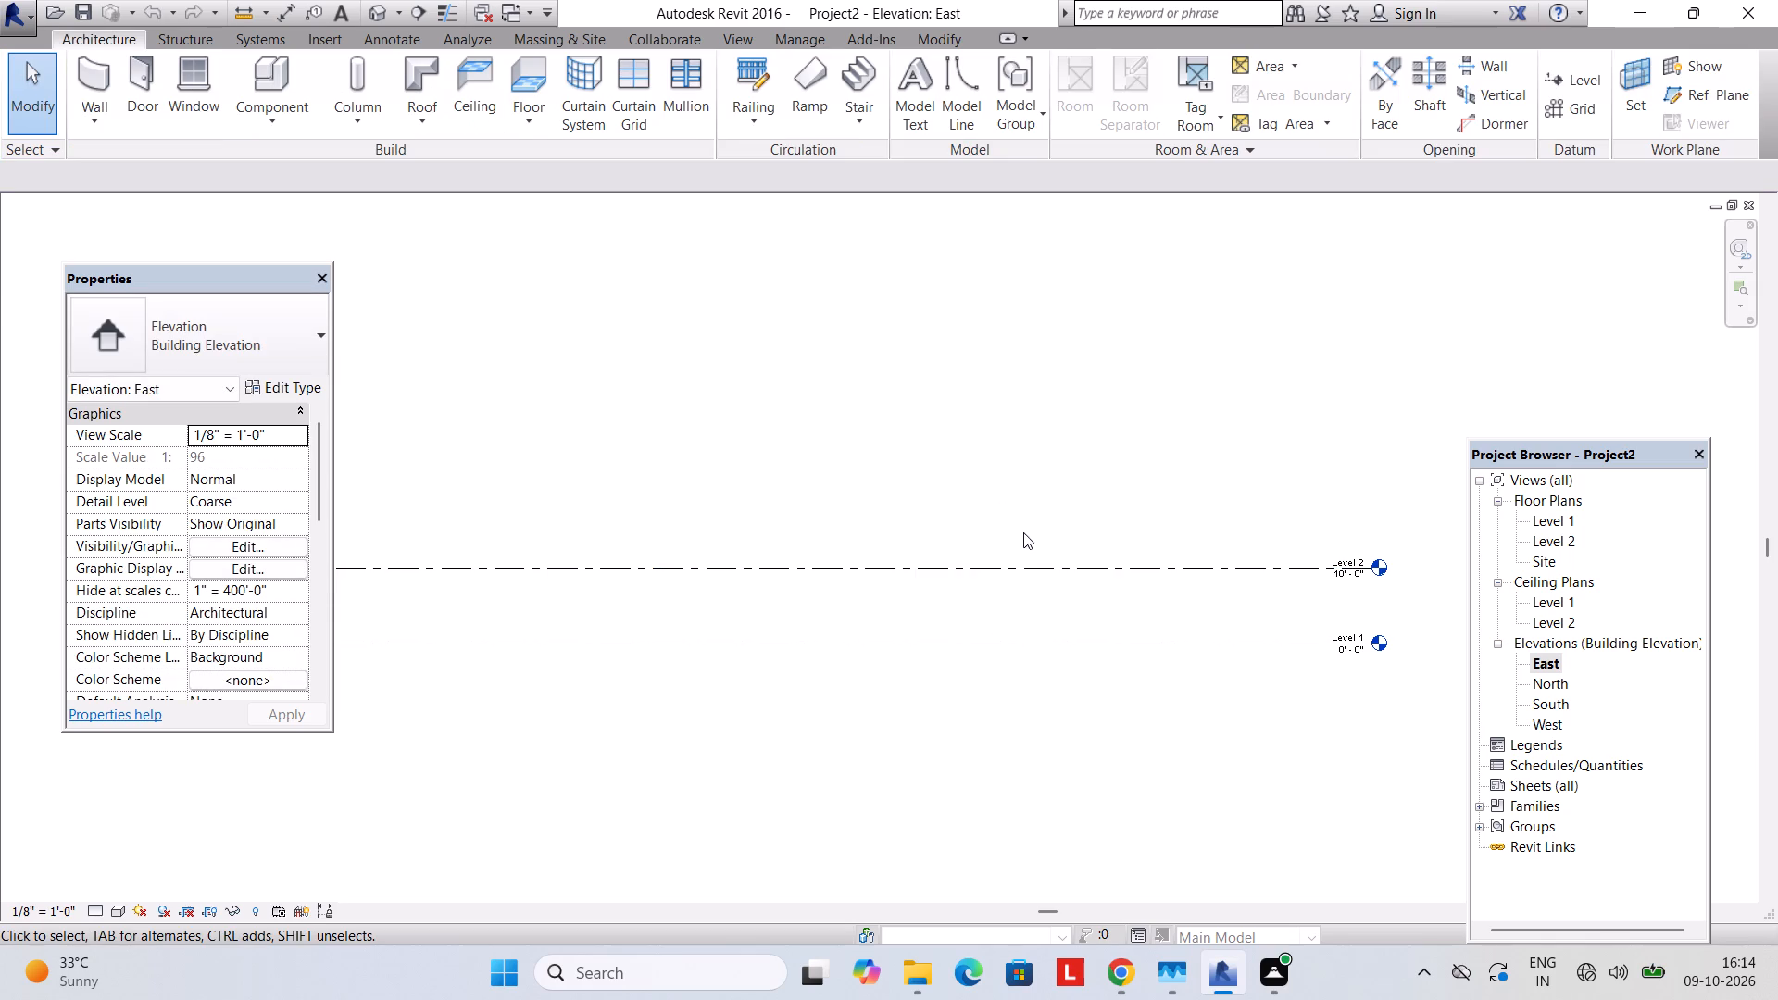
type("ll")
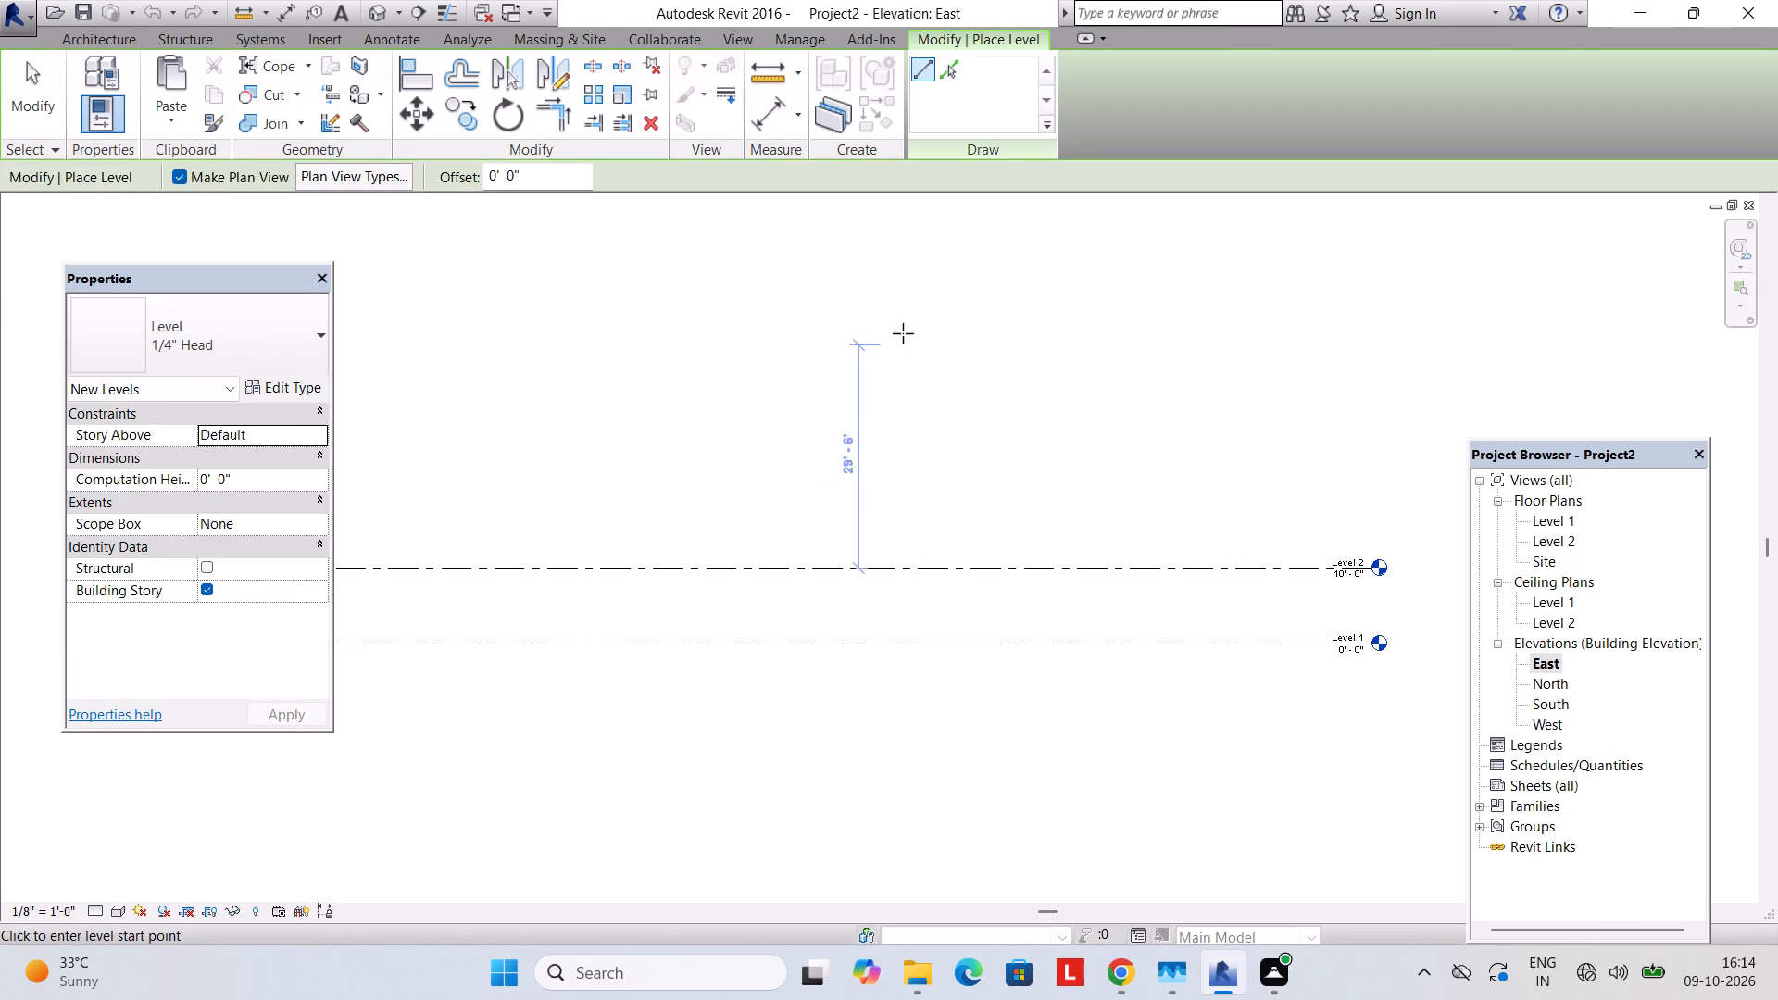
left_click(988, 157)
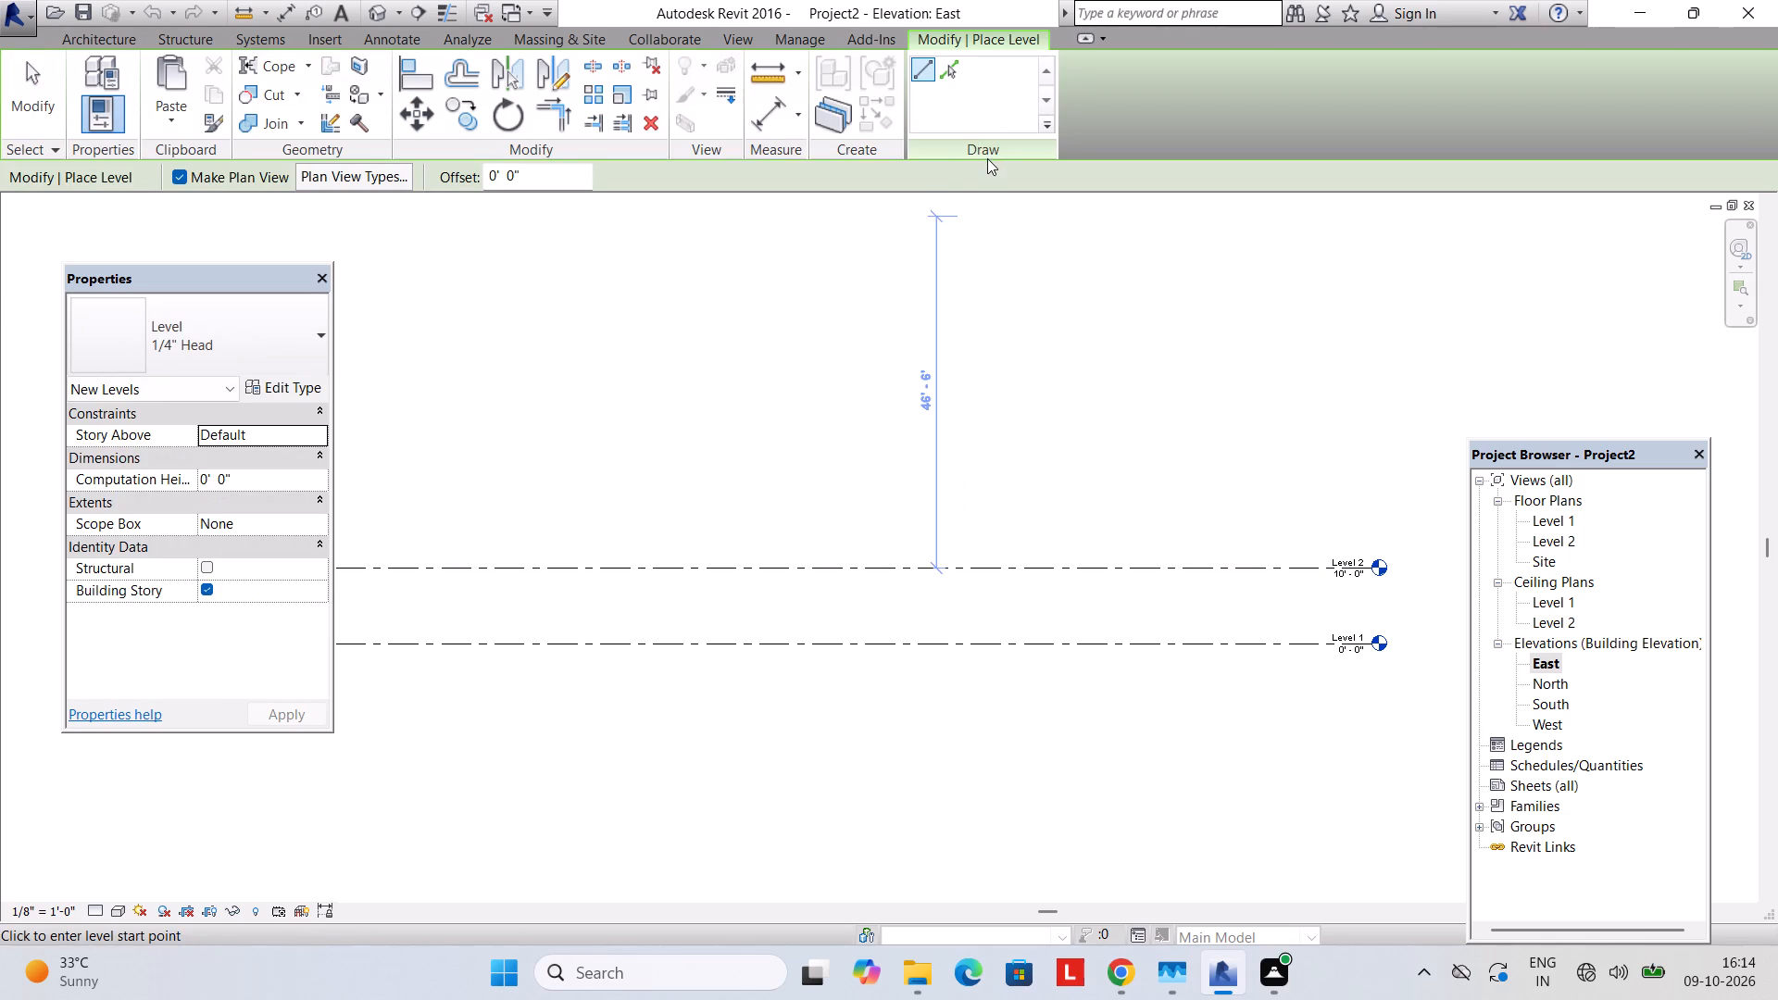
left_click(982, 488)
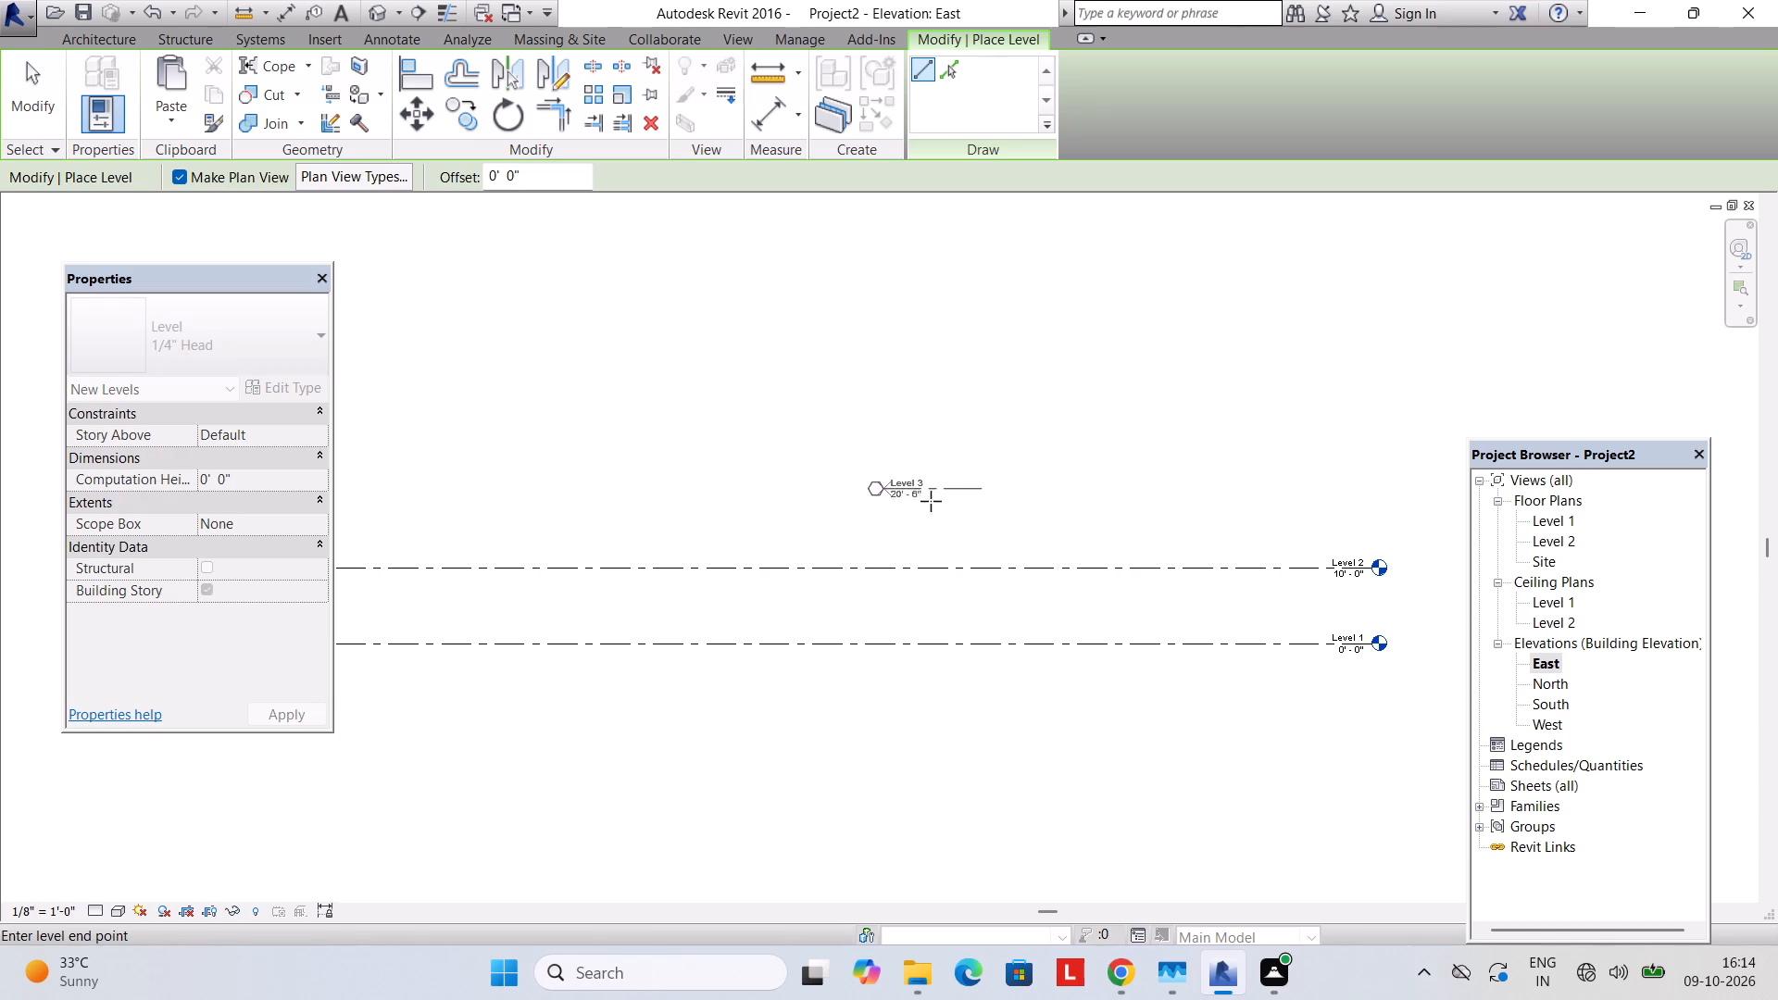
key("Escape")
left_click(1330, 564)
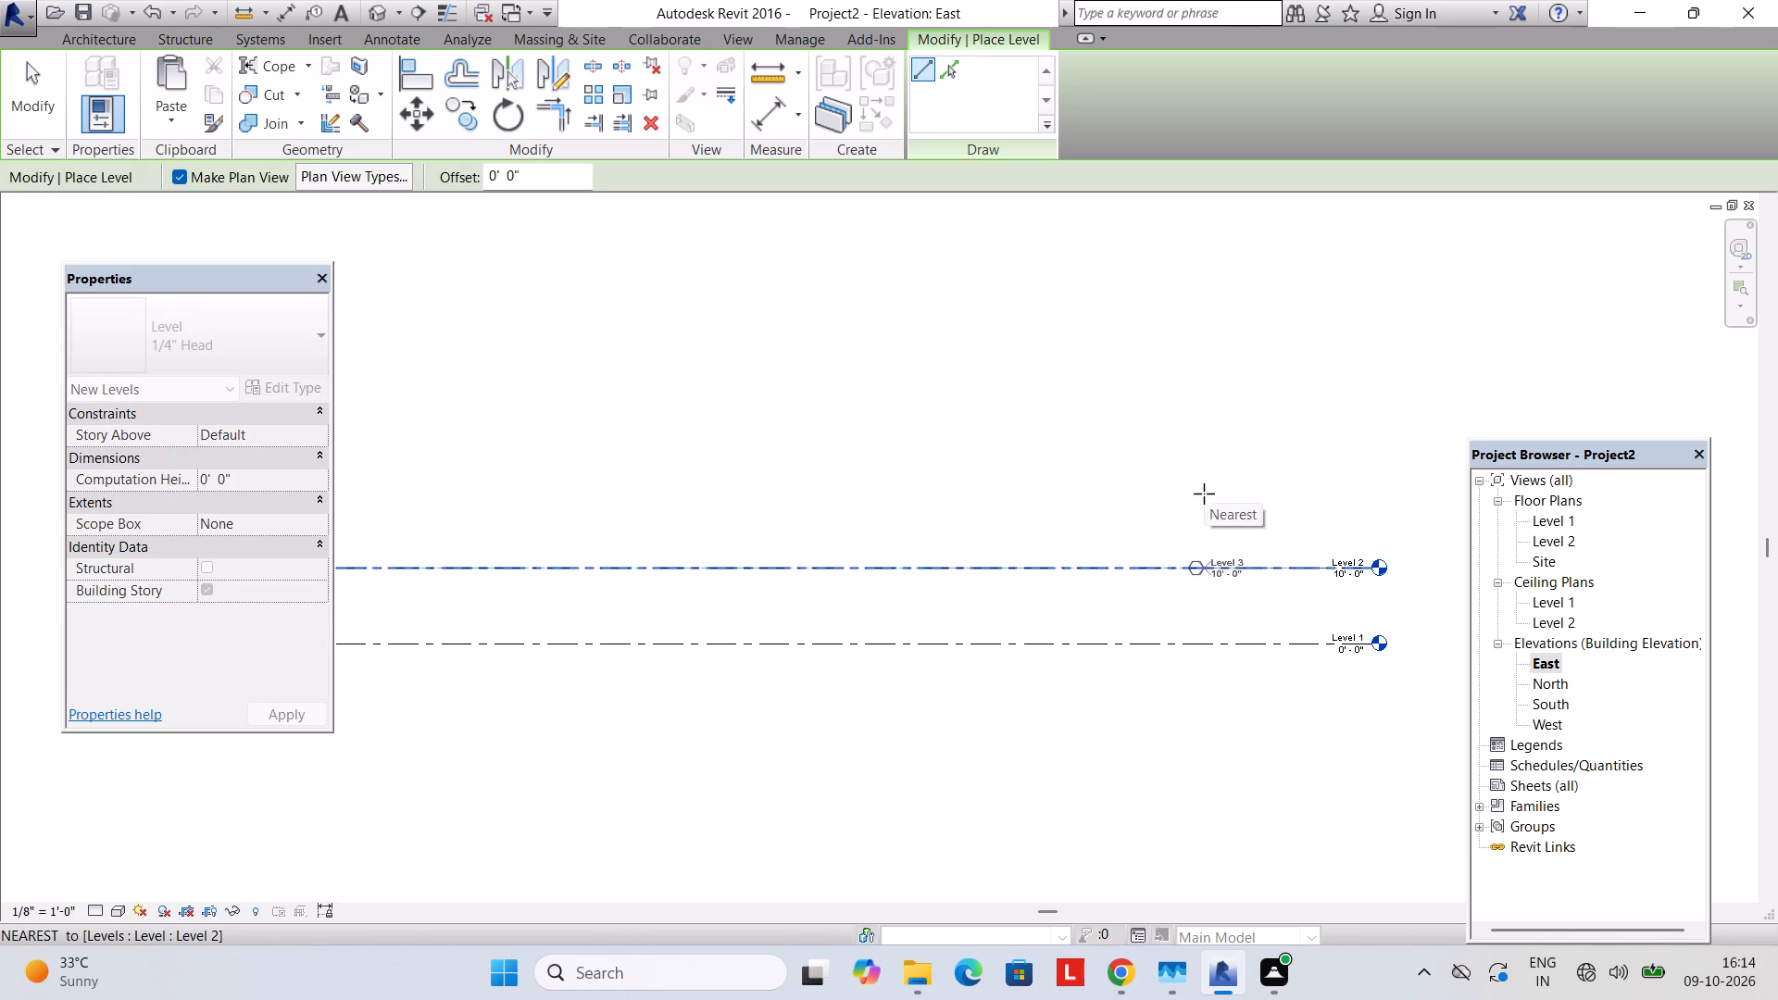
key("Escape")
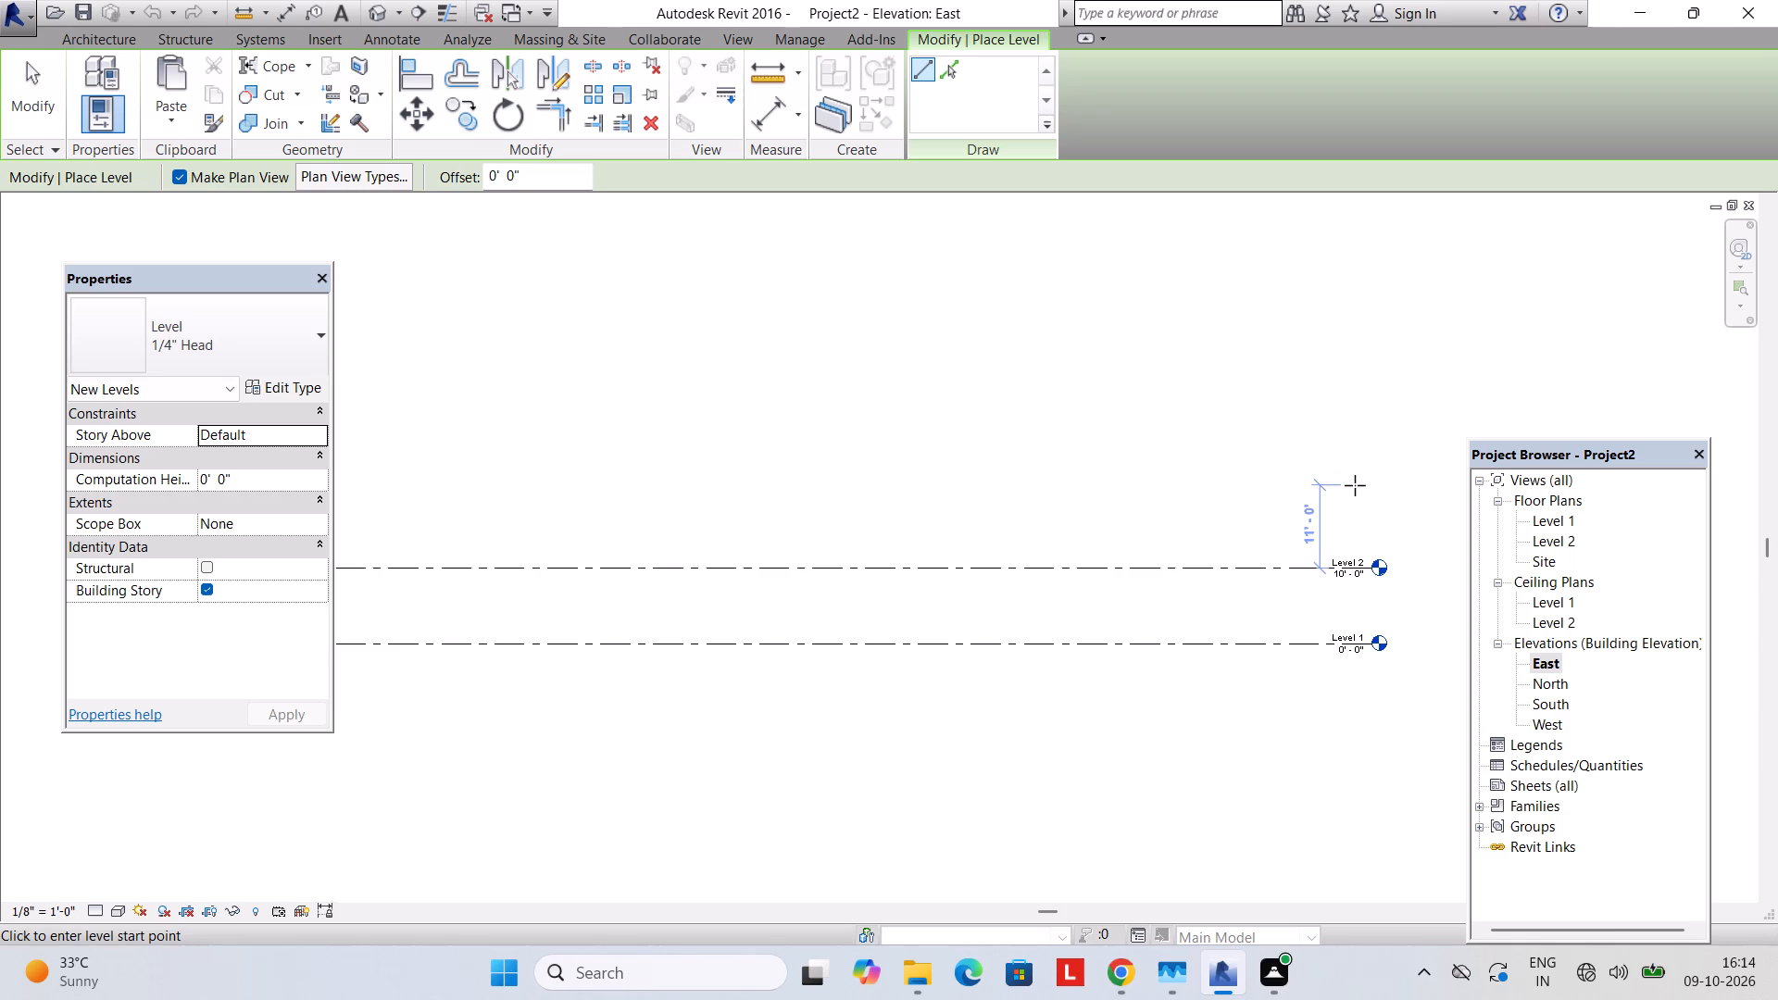
Draw a new level 10' 6" above Level 2, spanning the length of the existing level lines.
type("10'")
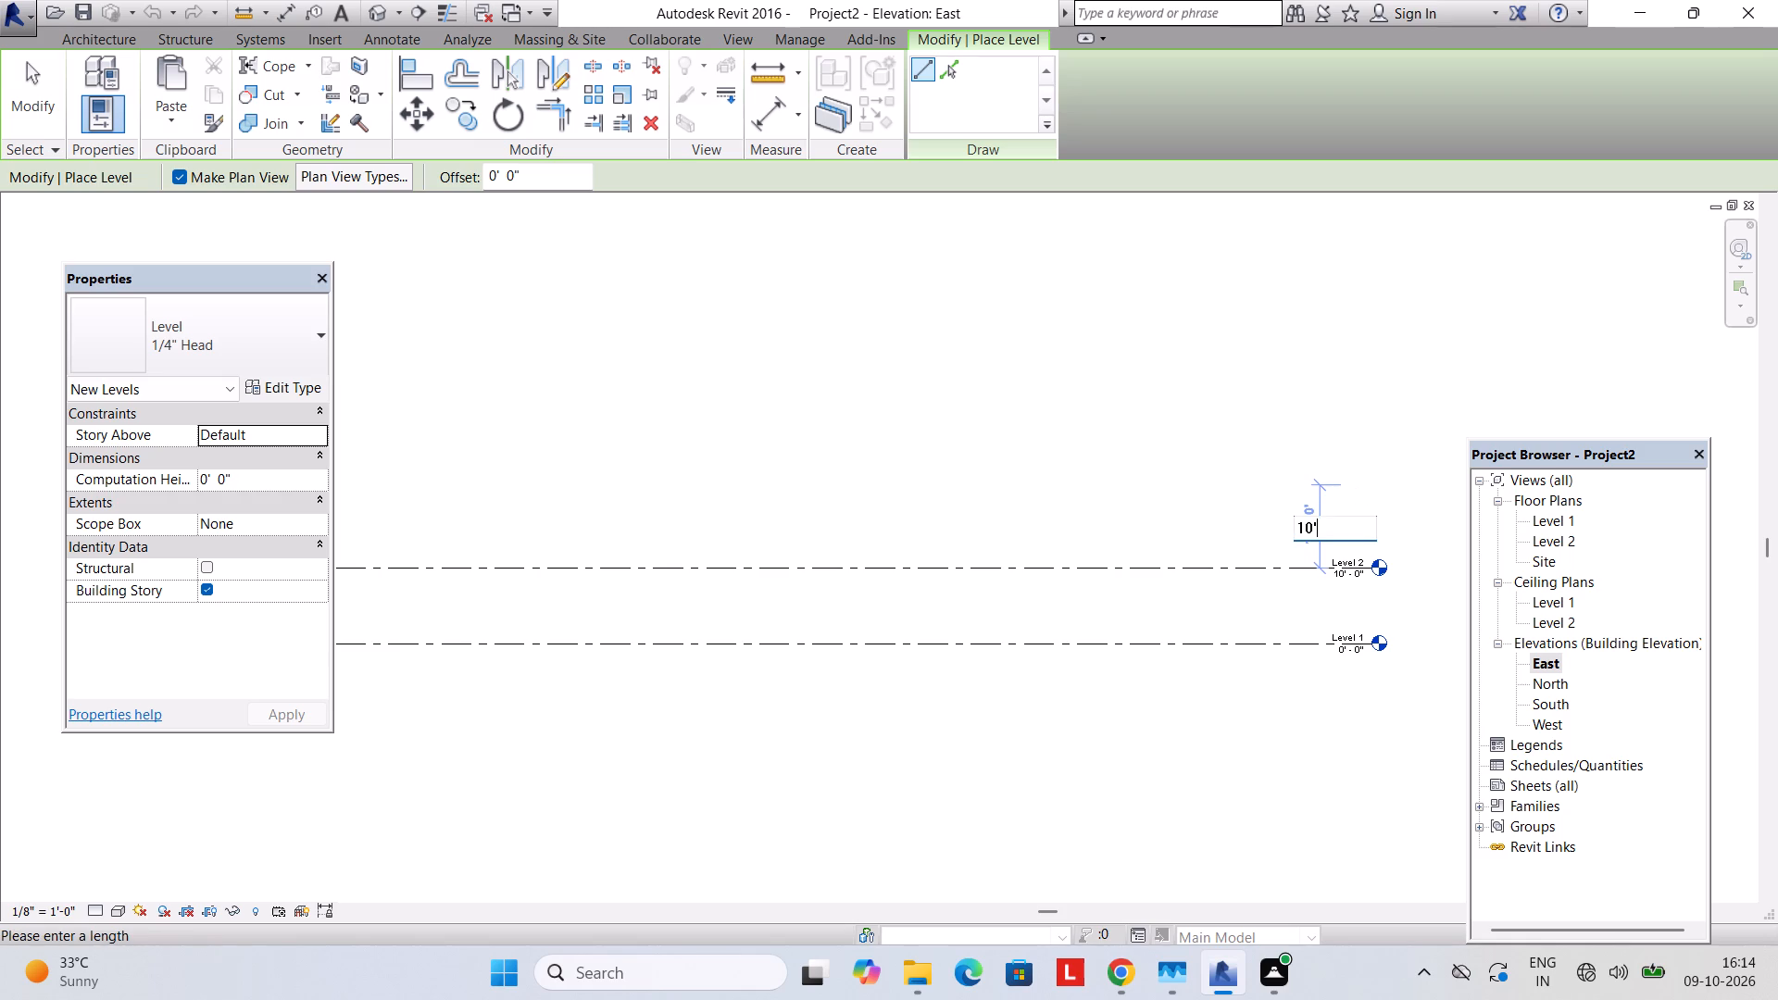
type("6\"")
key("Return")
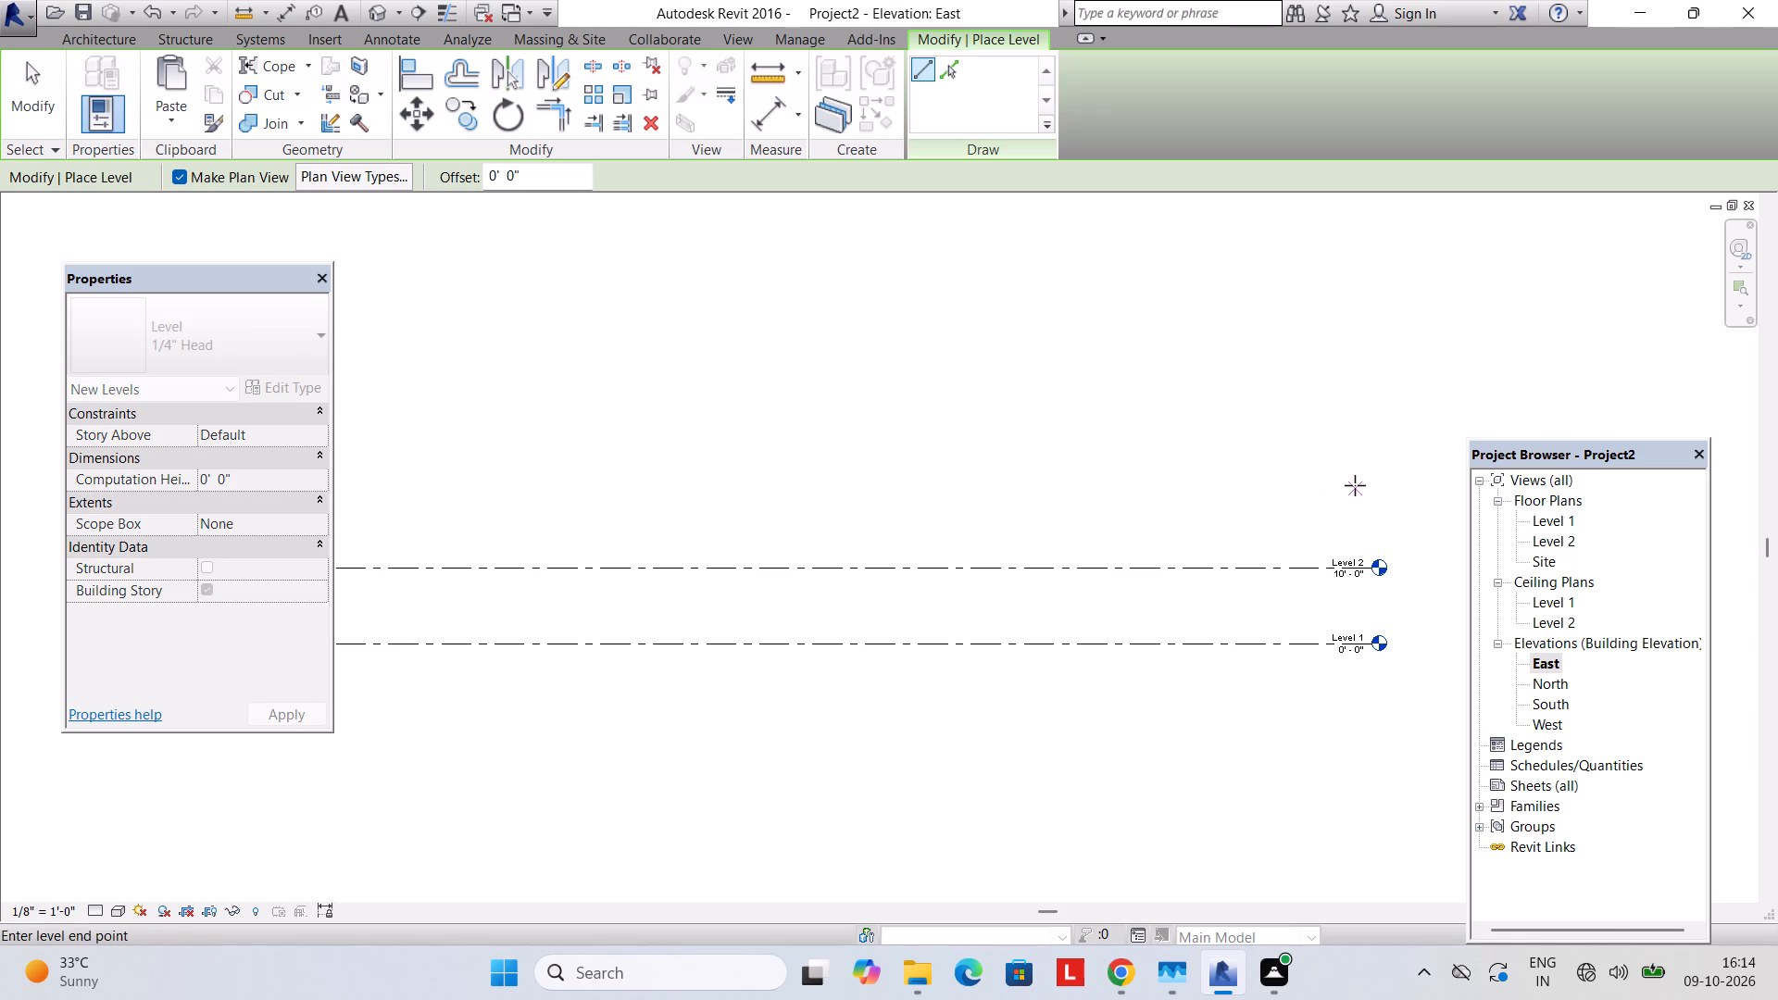
middle_click_drag(850, 489, 1096, 489)
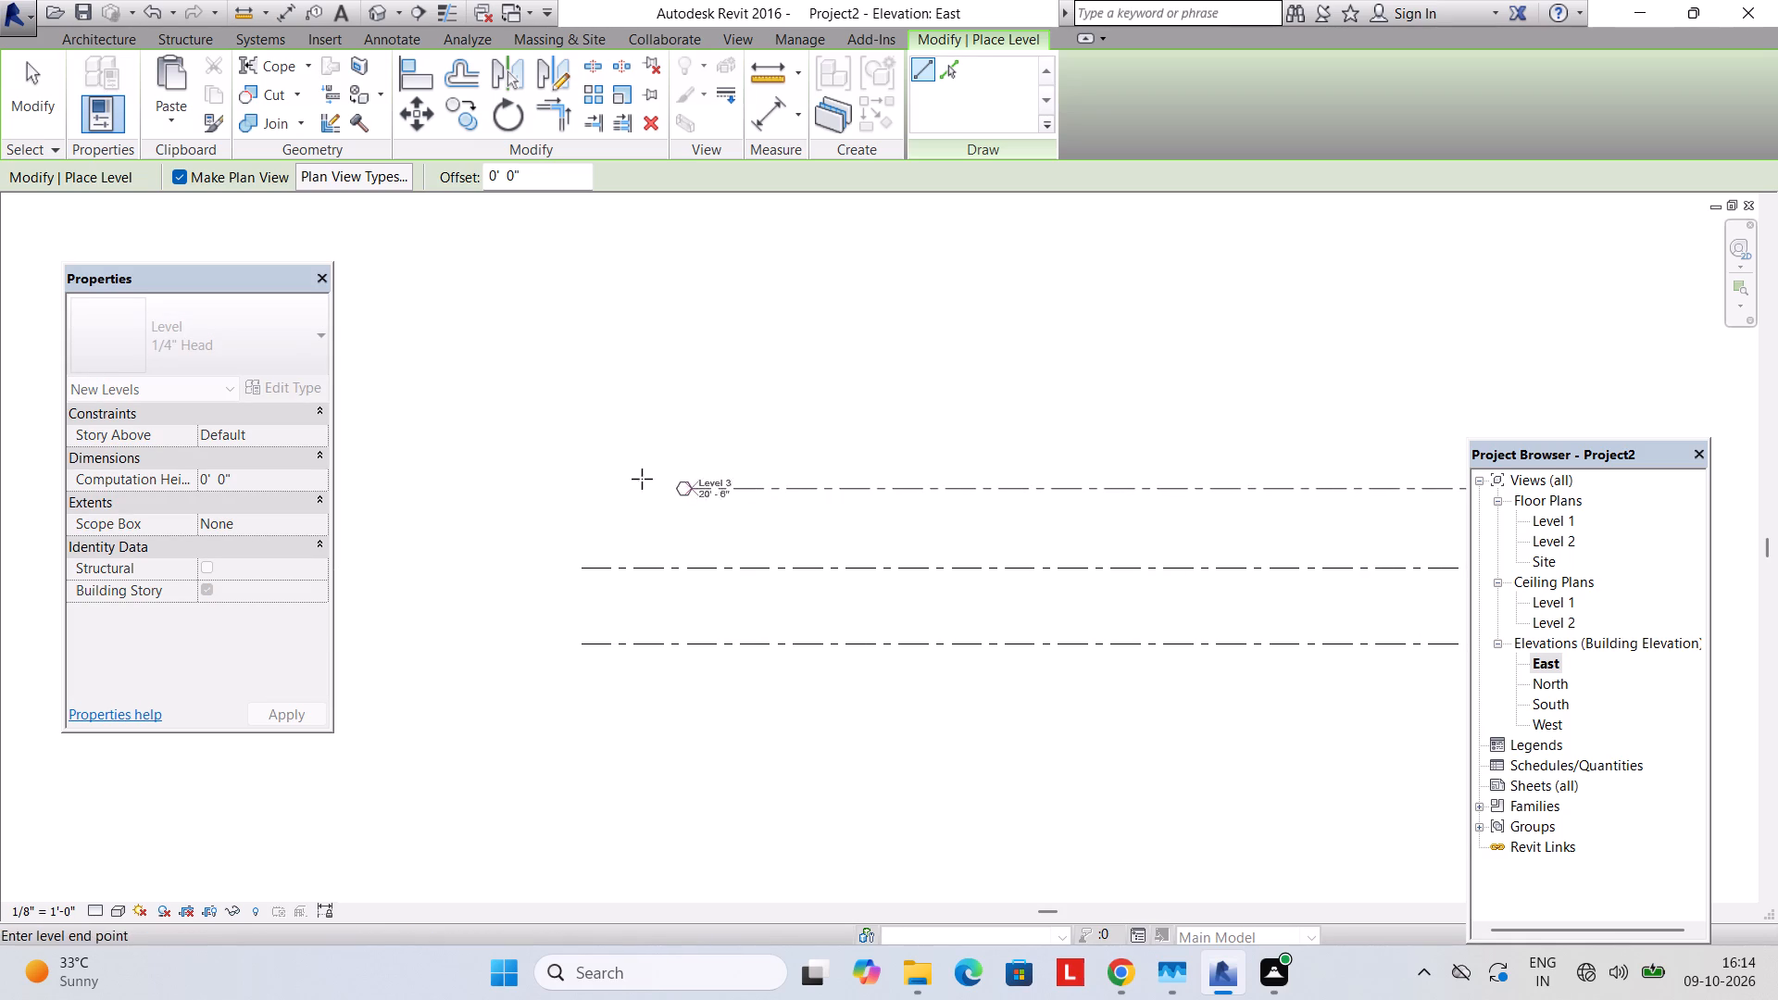
left_click(586, 485)
scroll(794, 506, "down", 2)
middle_click_drag(883, 547, 820, 550)
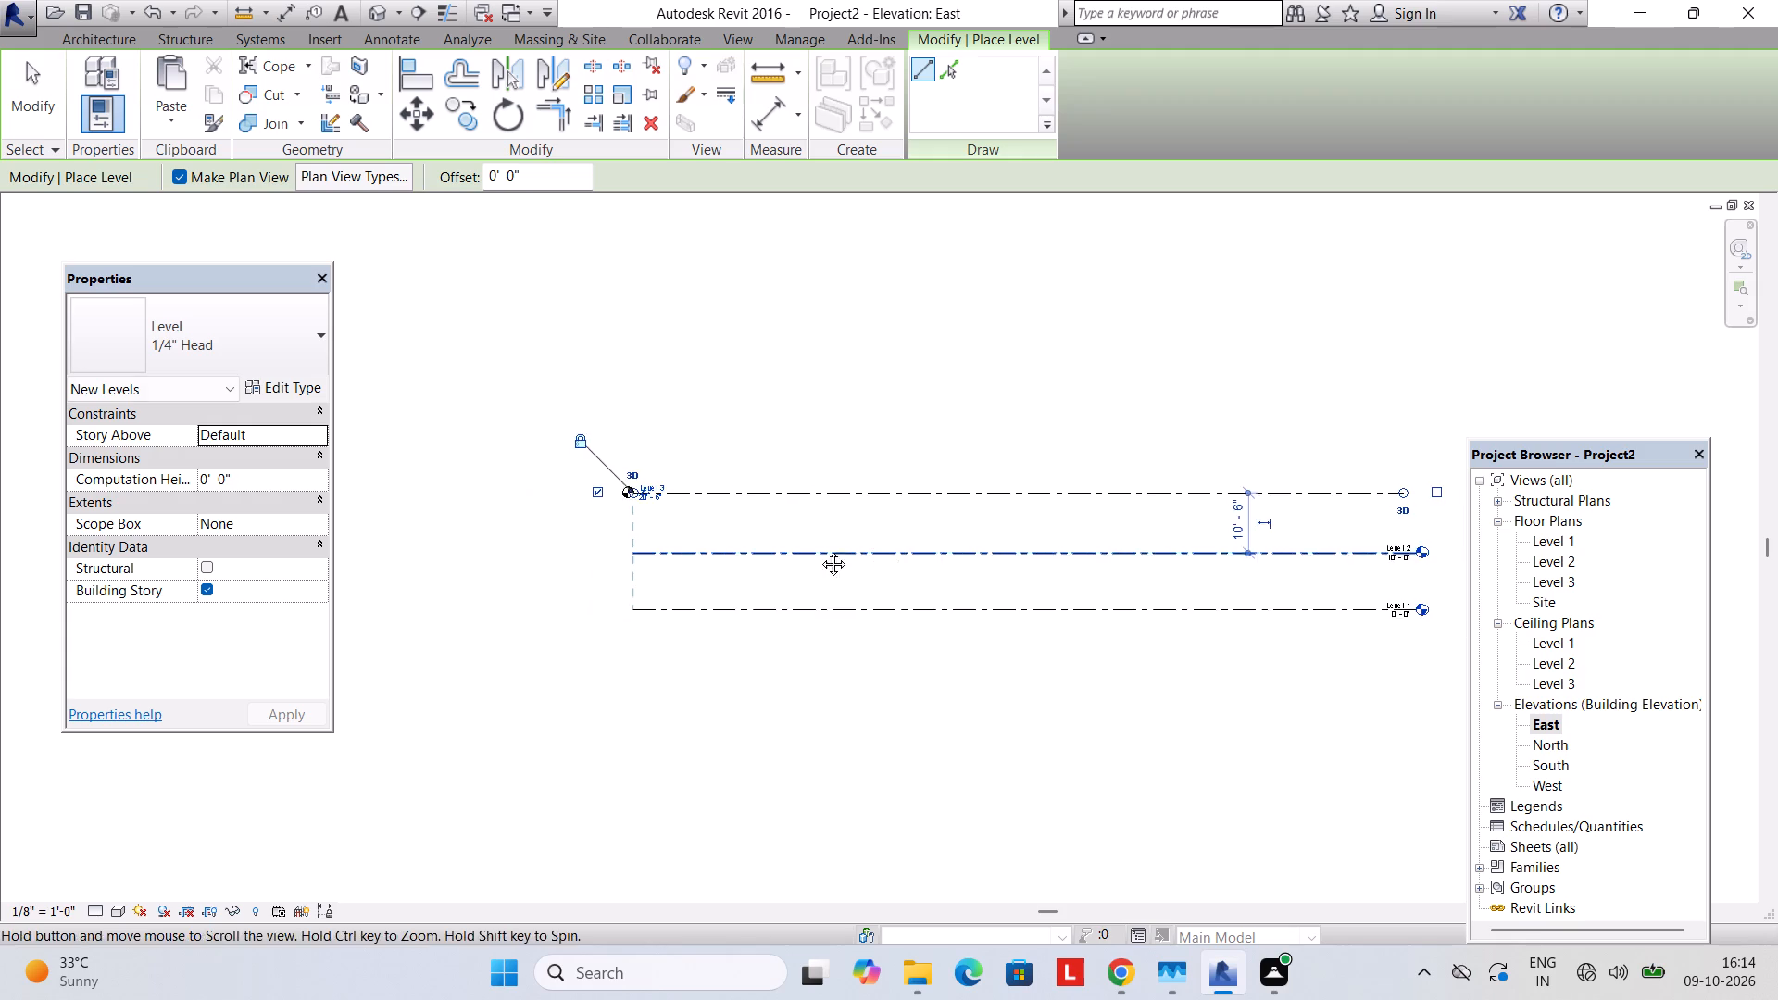
middle_click_drag(820, 550, 785, 556)
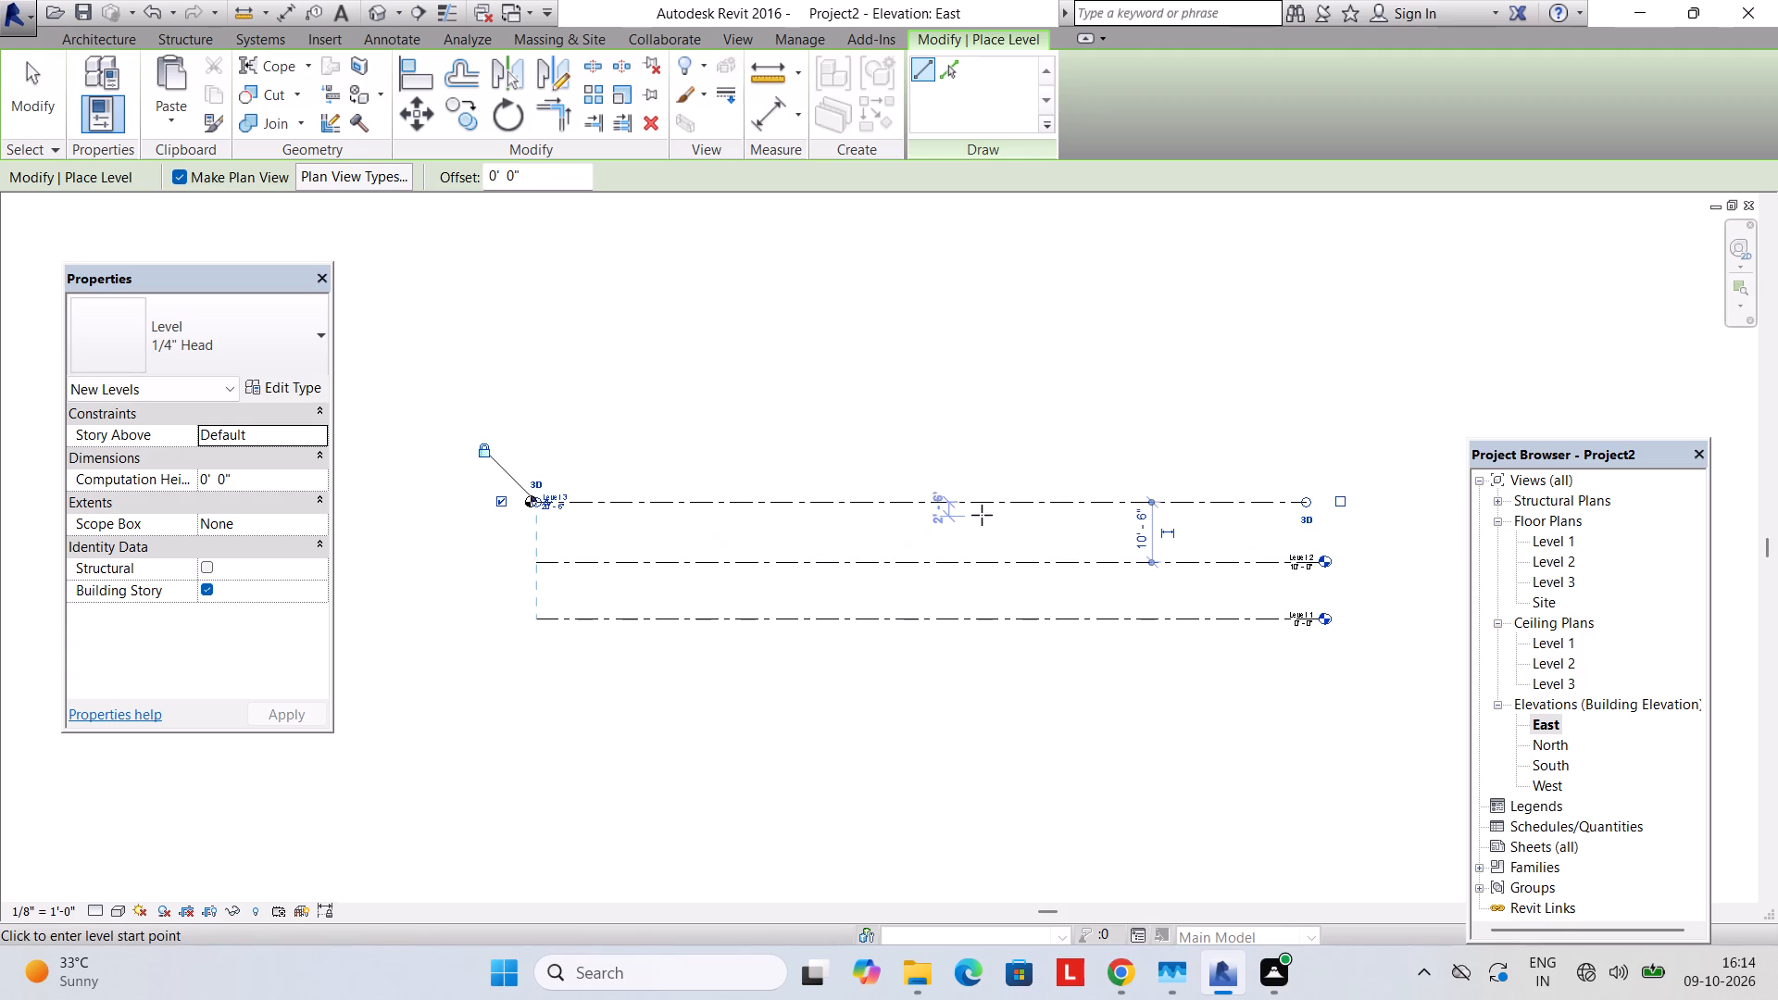
Add another level above Level 3 by picking its line with an offset of 10' 6".
left_click(932, 73)
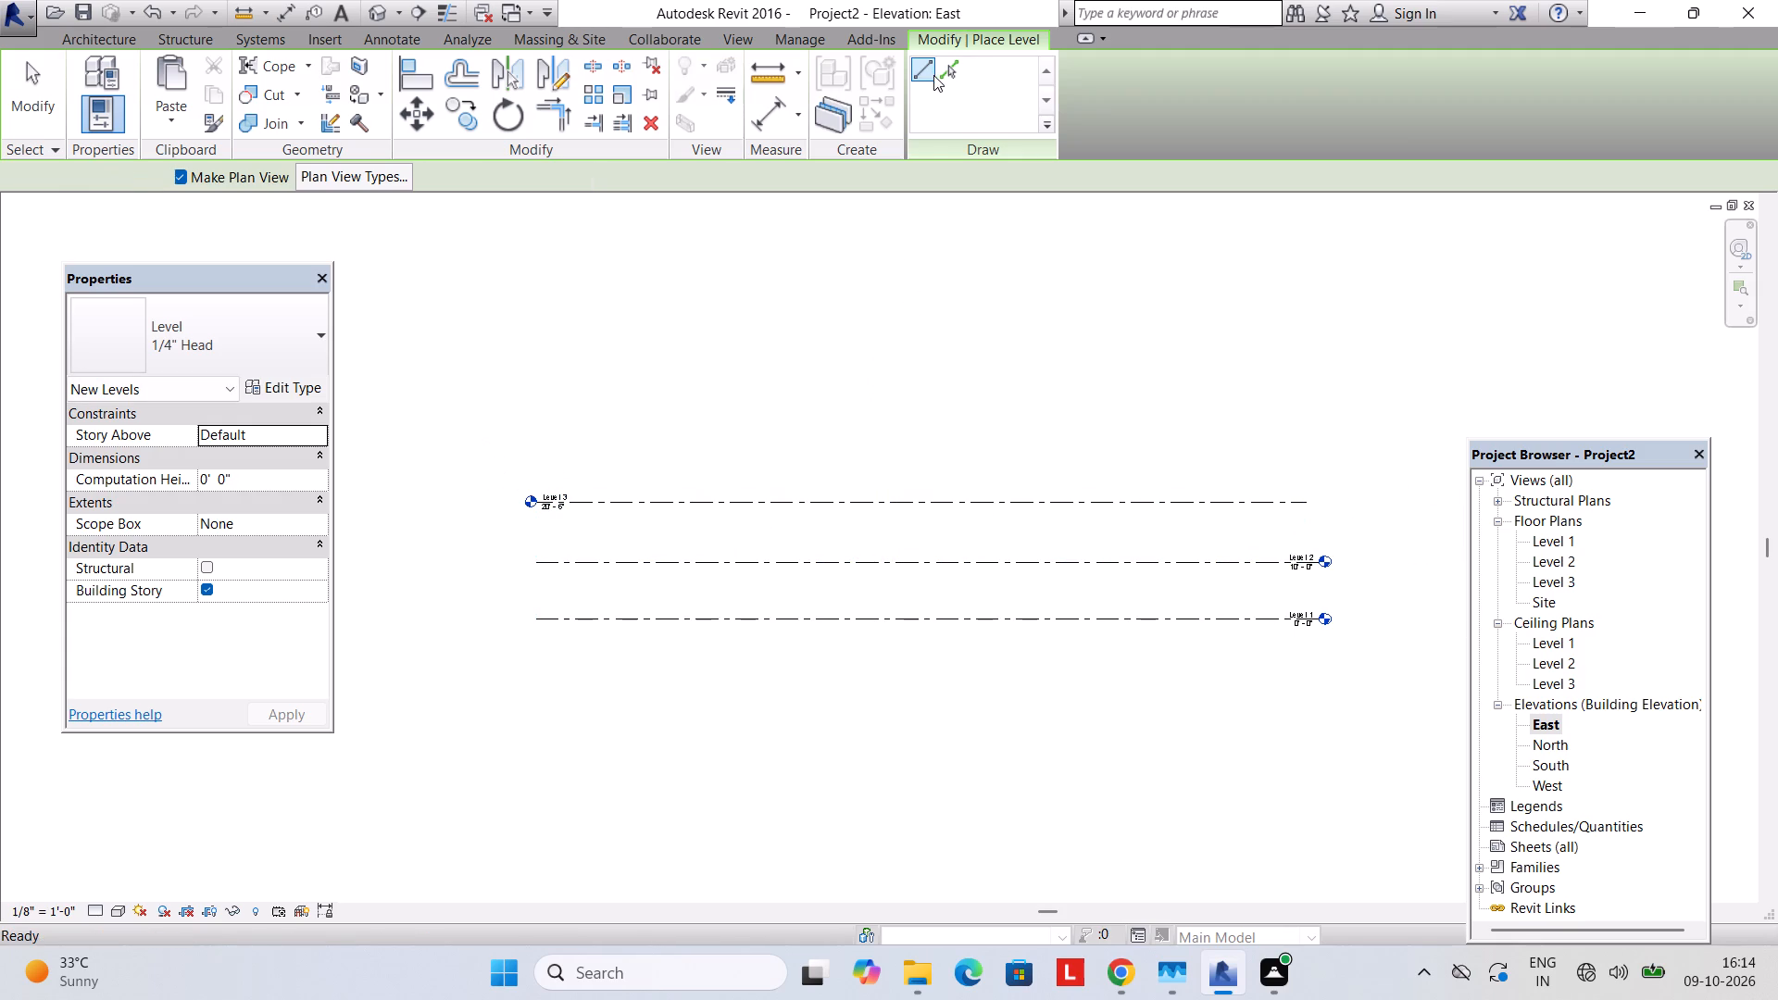
left_click(946, 75)
left_click(952, 502)
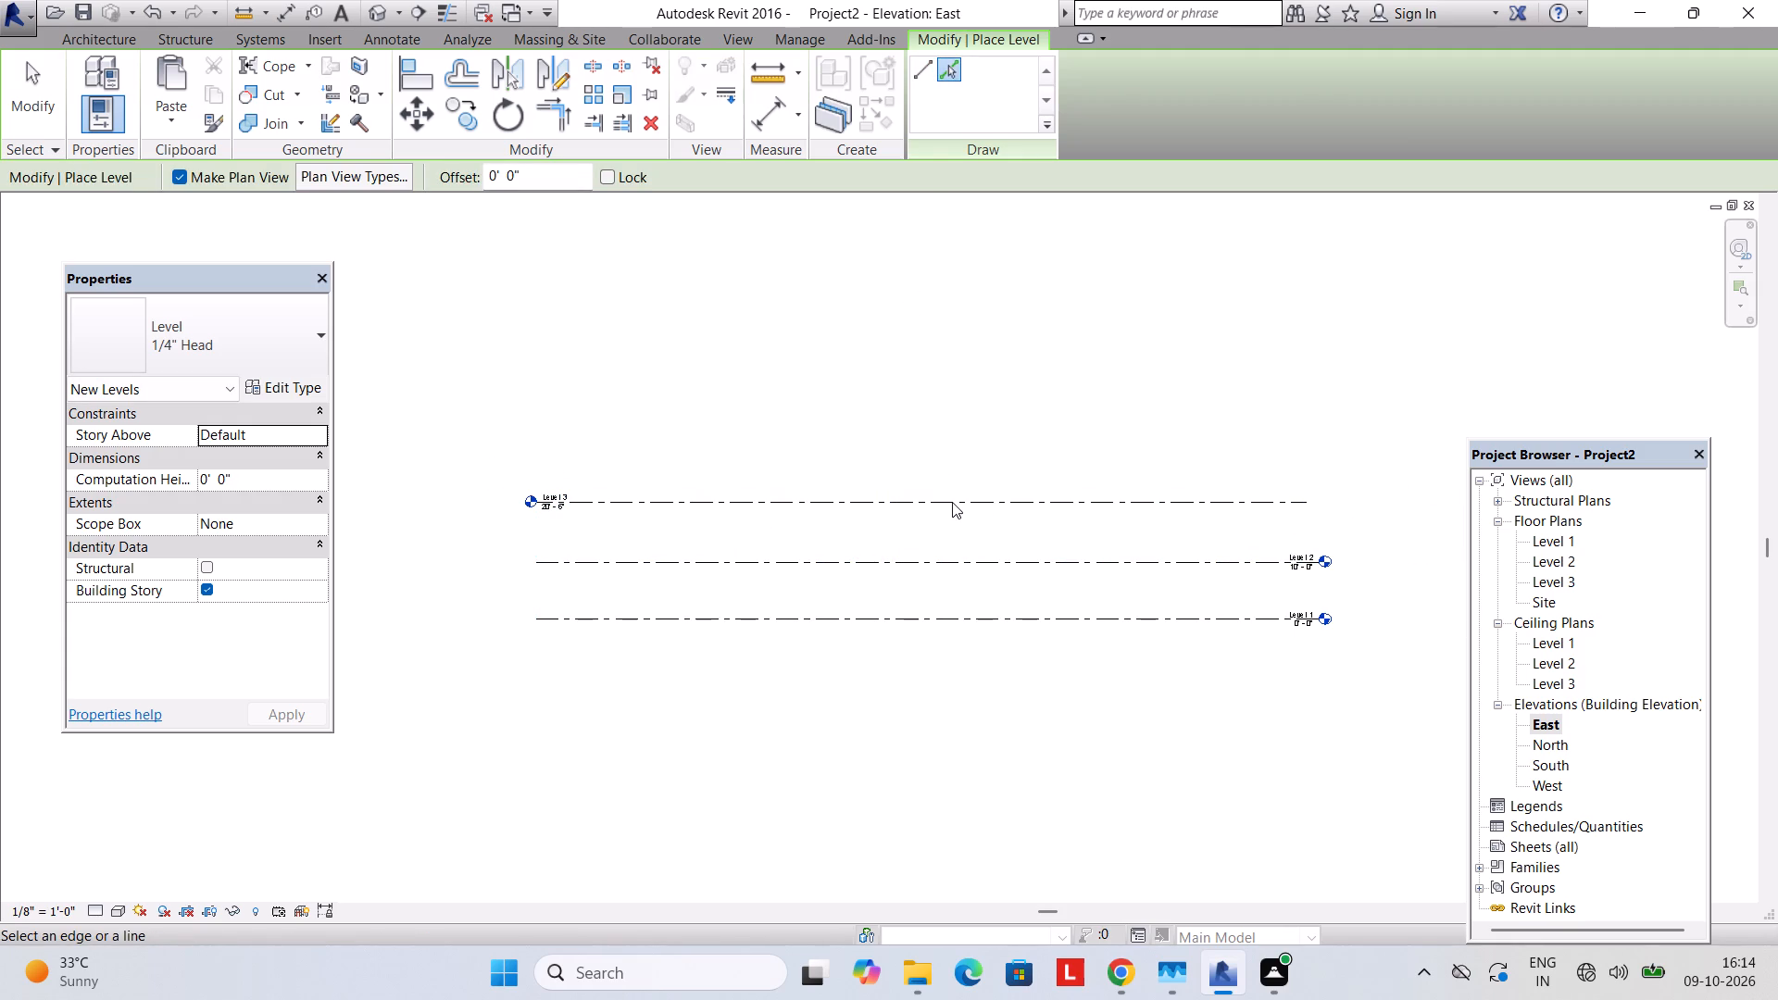
triple_click(954, 69)
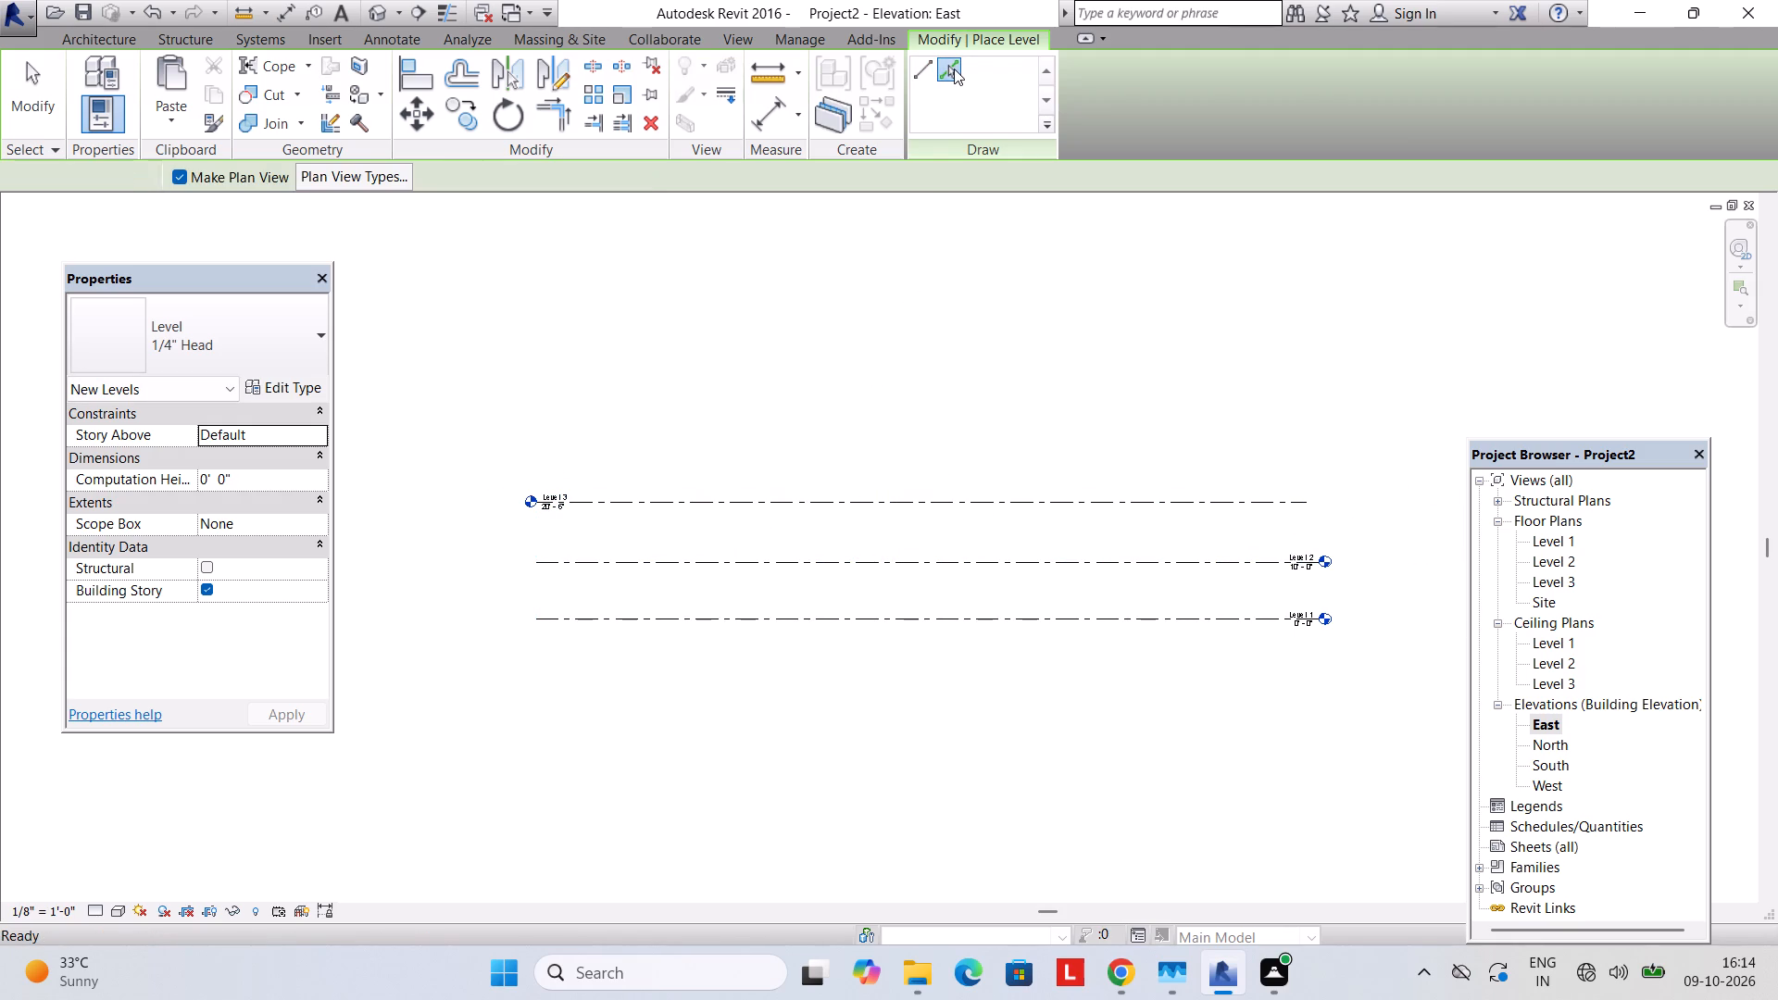
left_click(527, 175)
left_click_drag(527, 175, 408, 170)
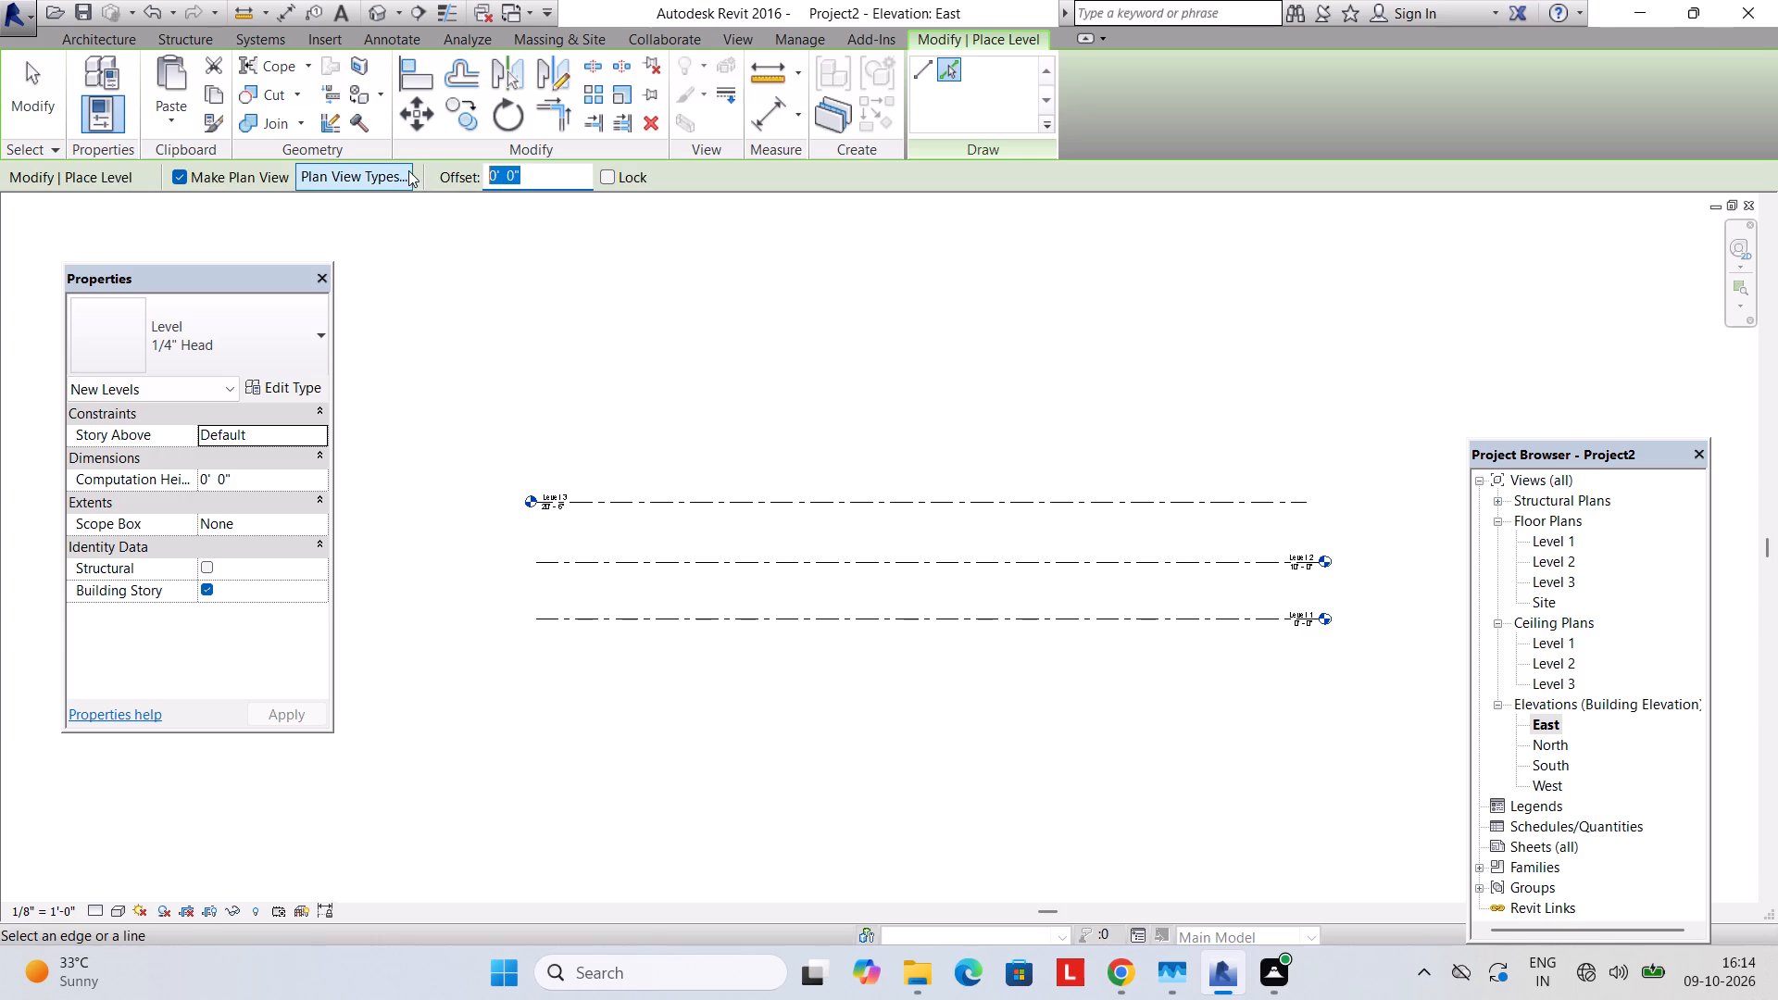
type("10'6\"")
key("Return")
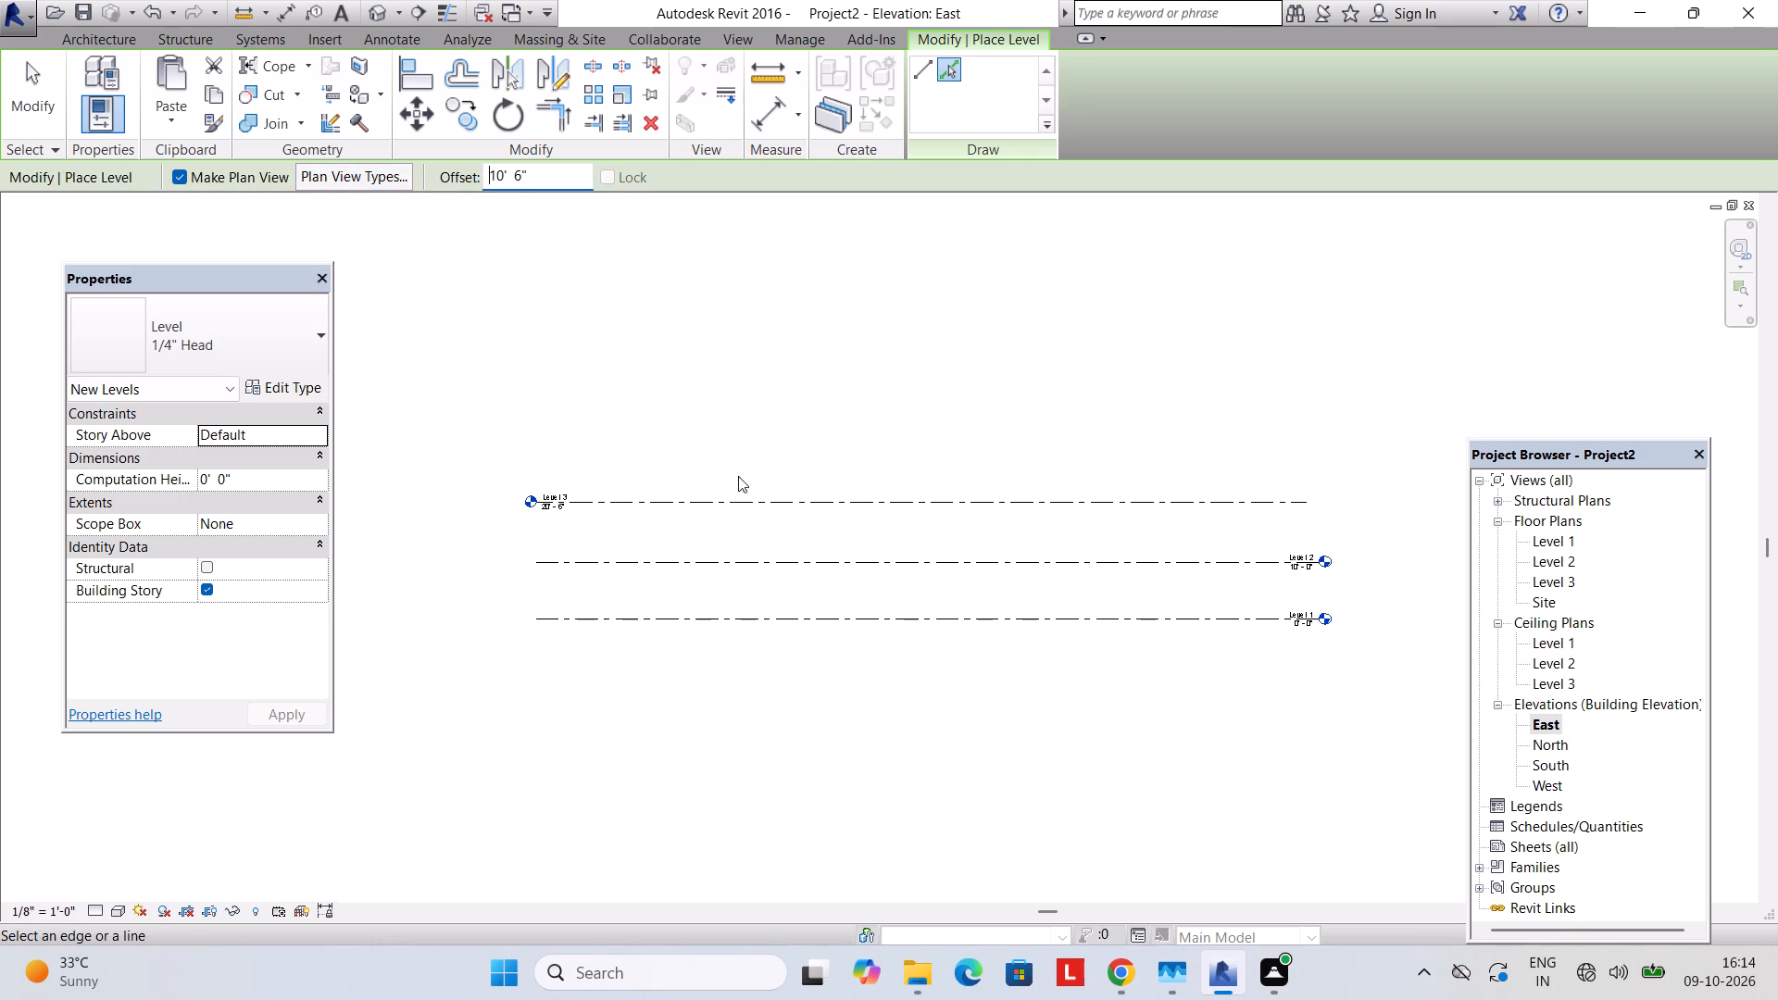
left_click(770, 499)
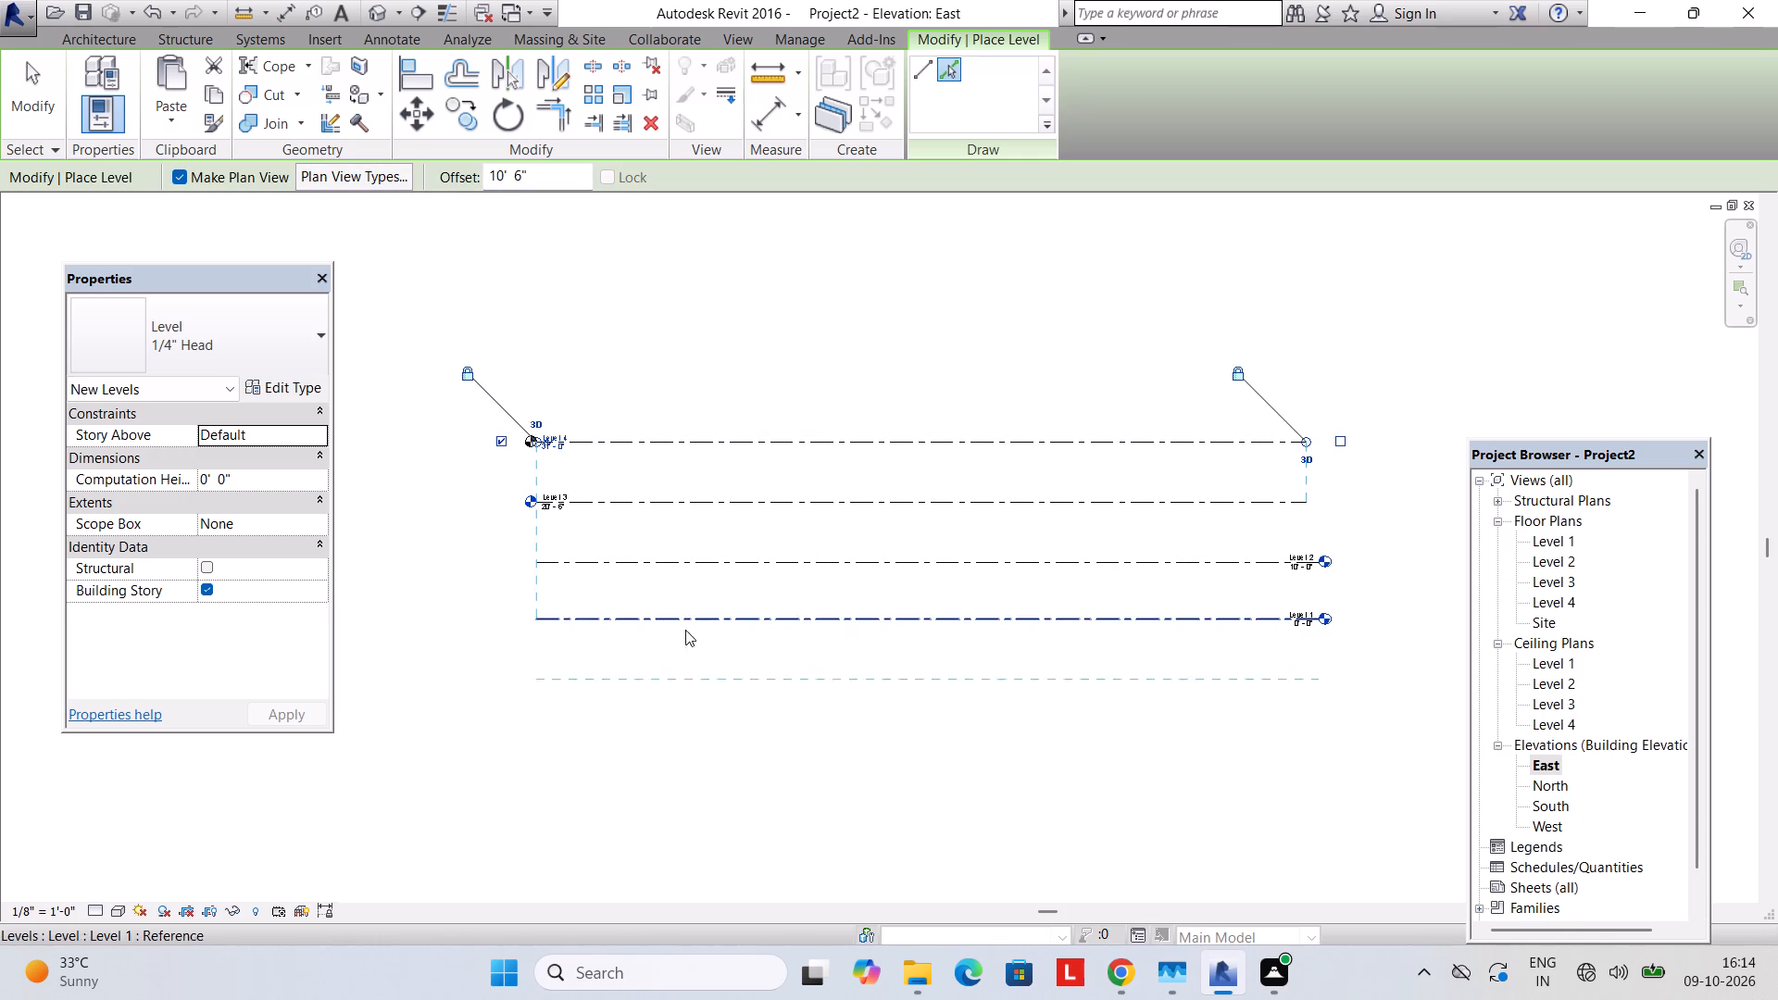
key("Escape")
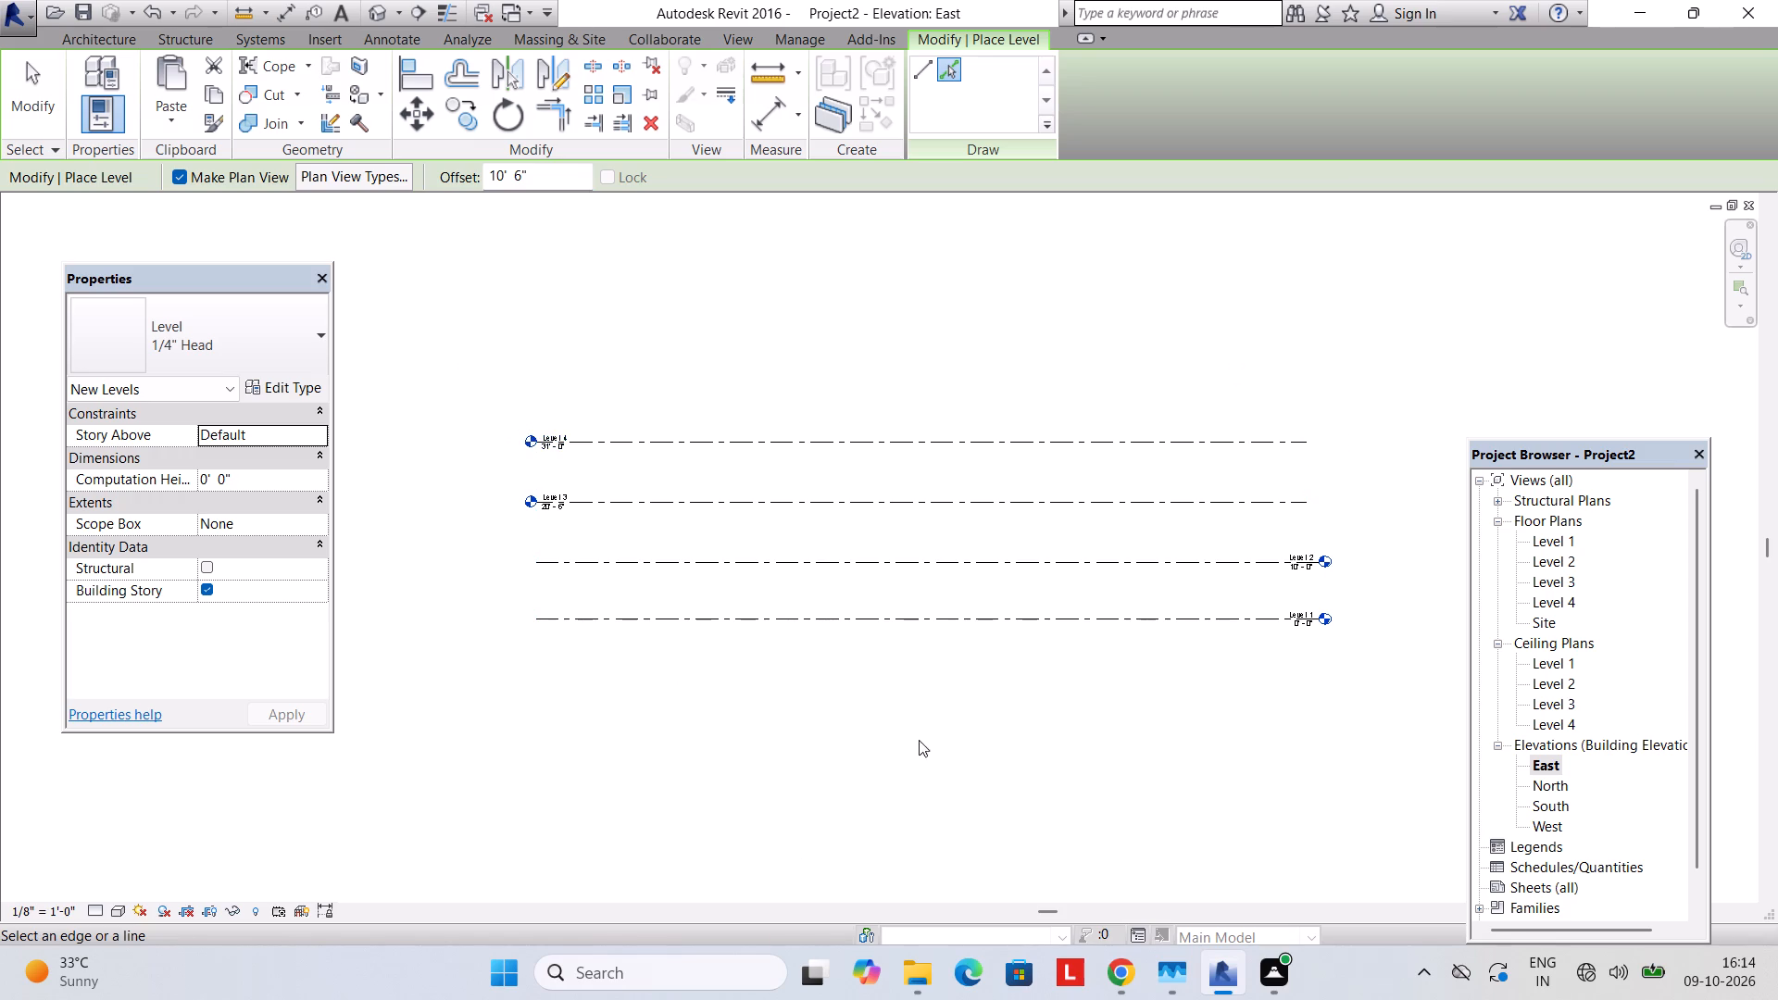
Open the Level 1 floor plan.
scroll(920, 735, "down", 1)
left_click(1546, 548)
left_click(1542, 543)
scroll(1045, 550, "down", 1)
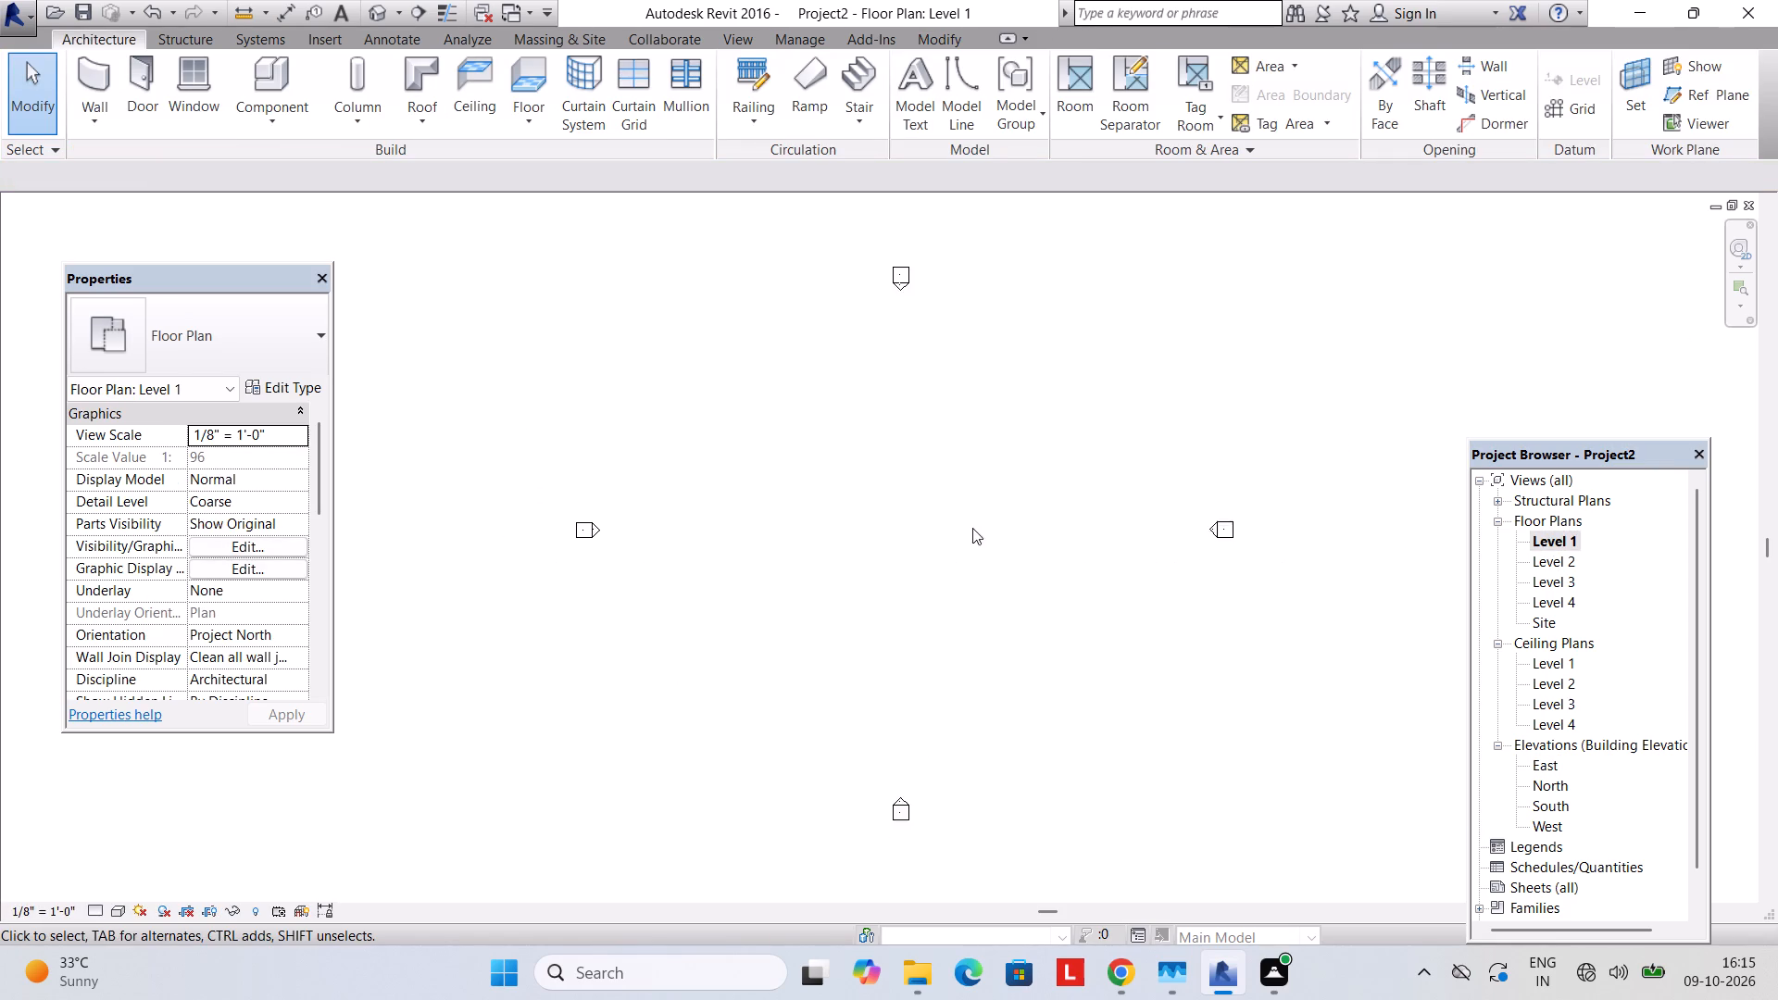
scroll(972, 528, "up", 2)
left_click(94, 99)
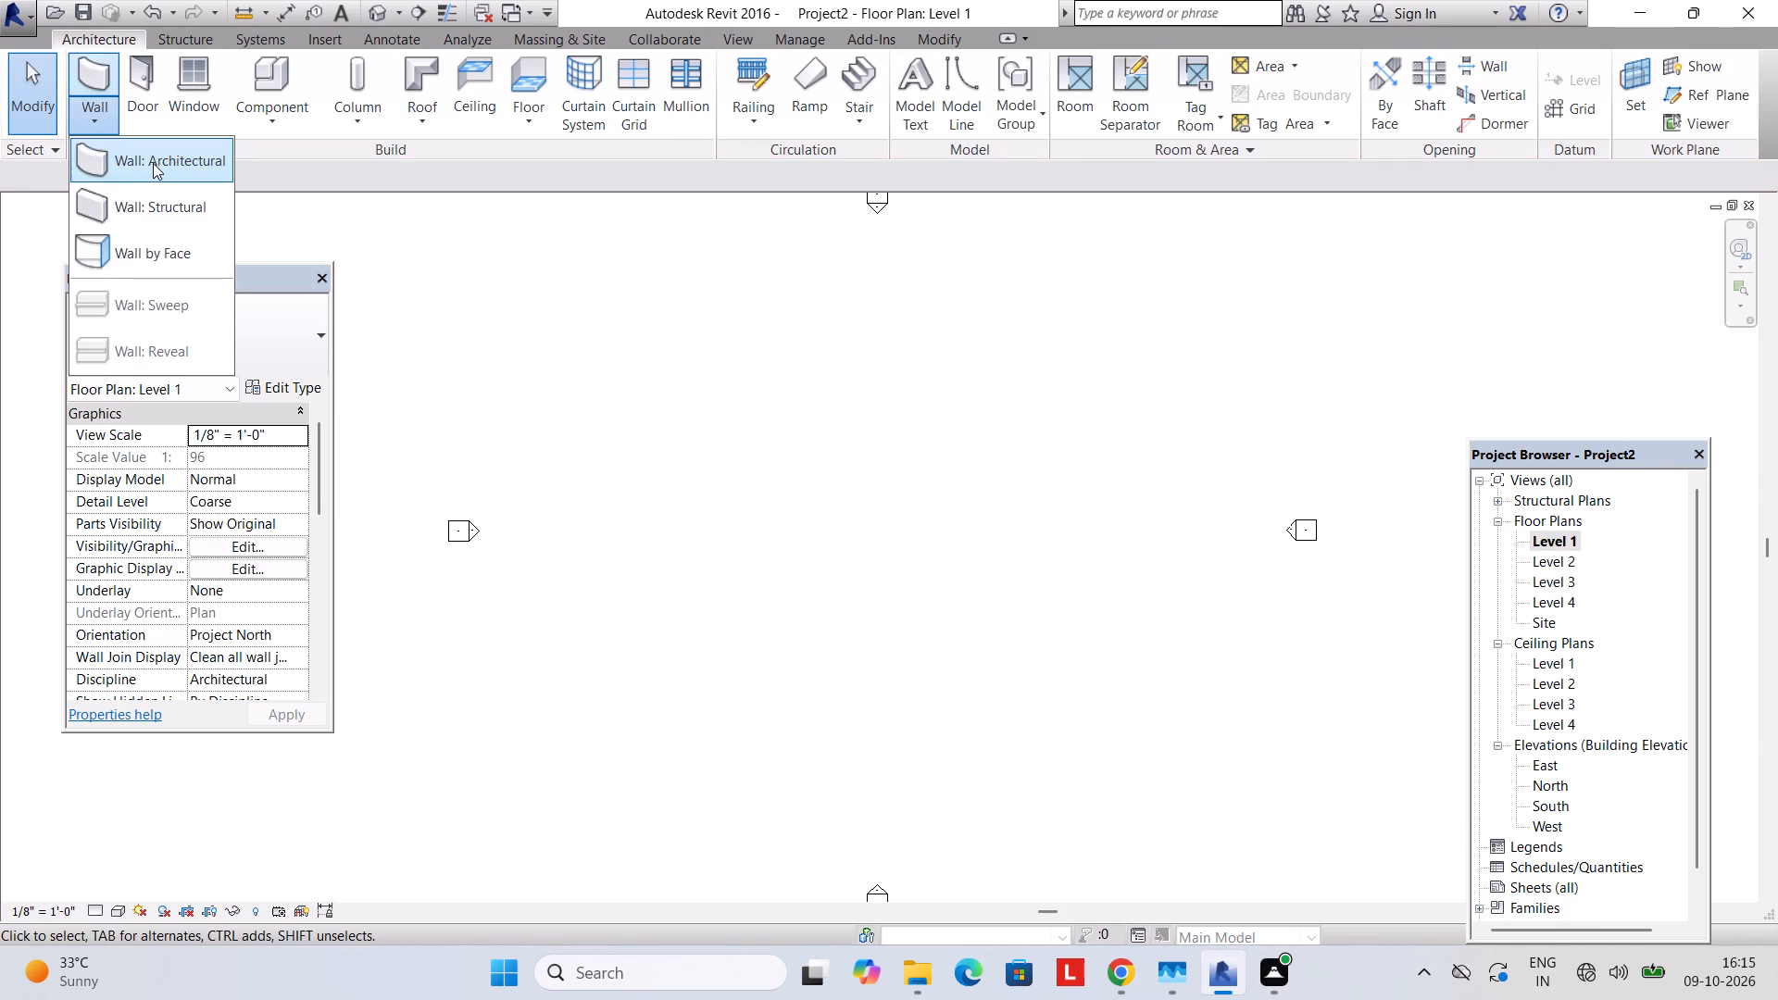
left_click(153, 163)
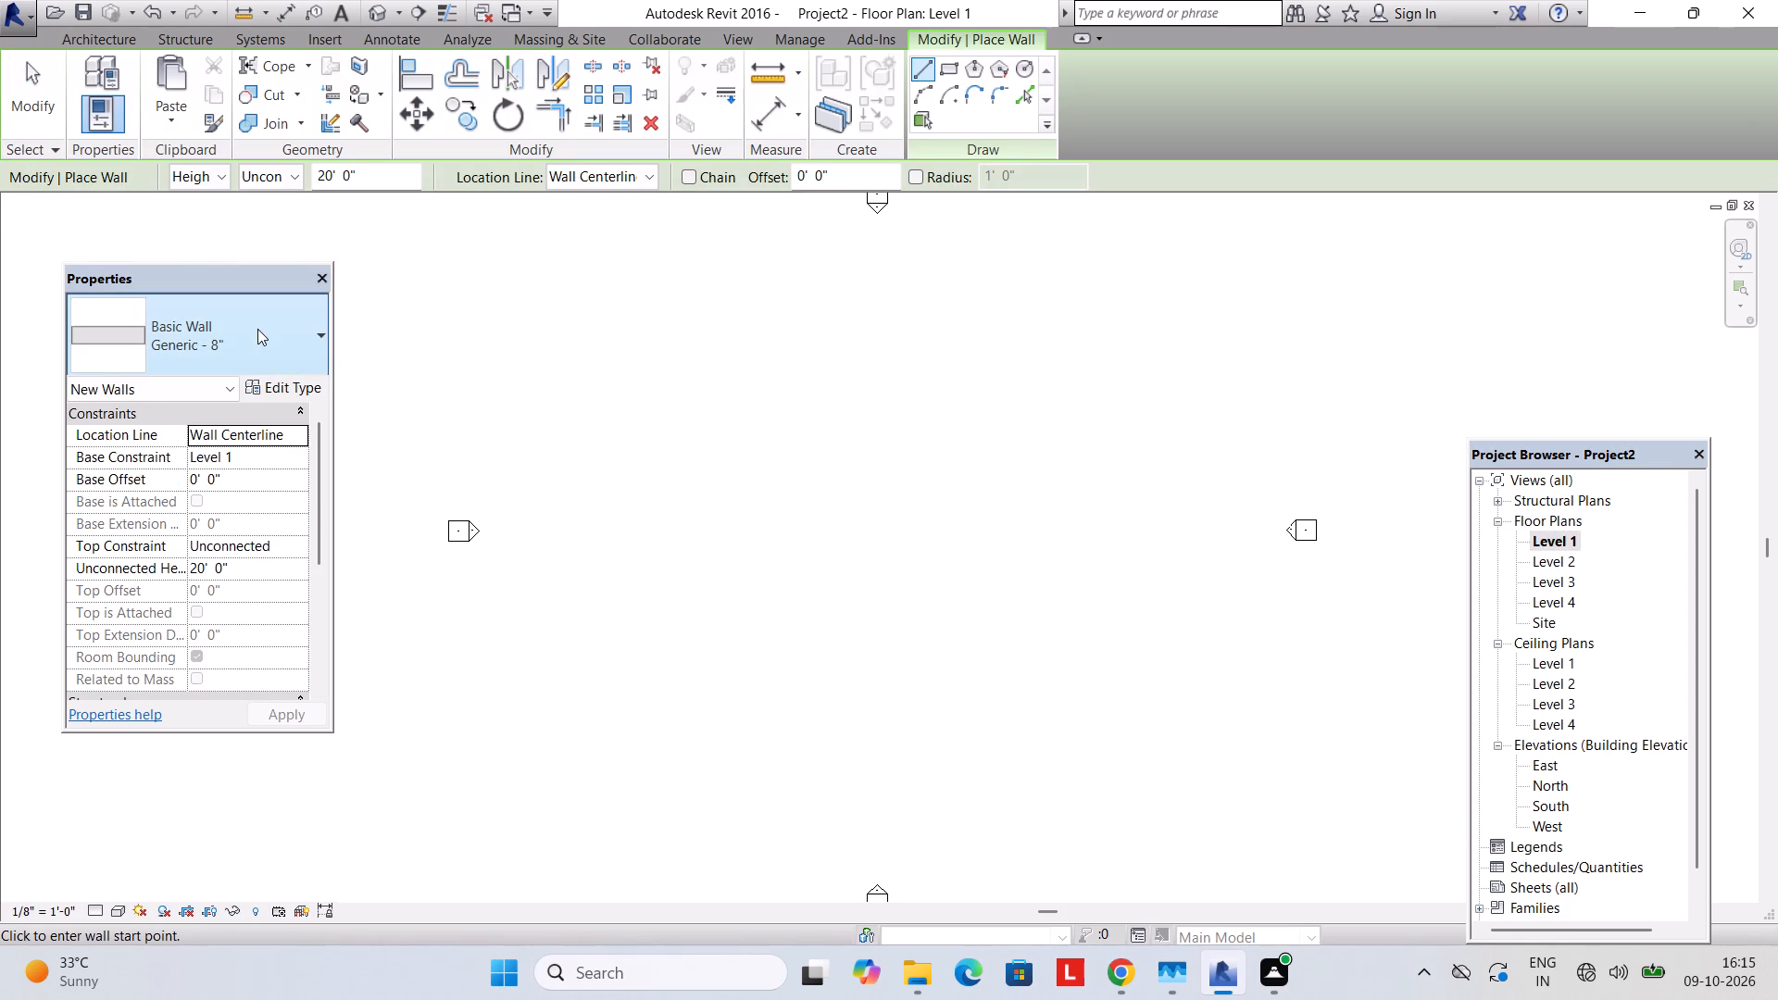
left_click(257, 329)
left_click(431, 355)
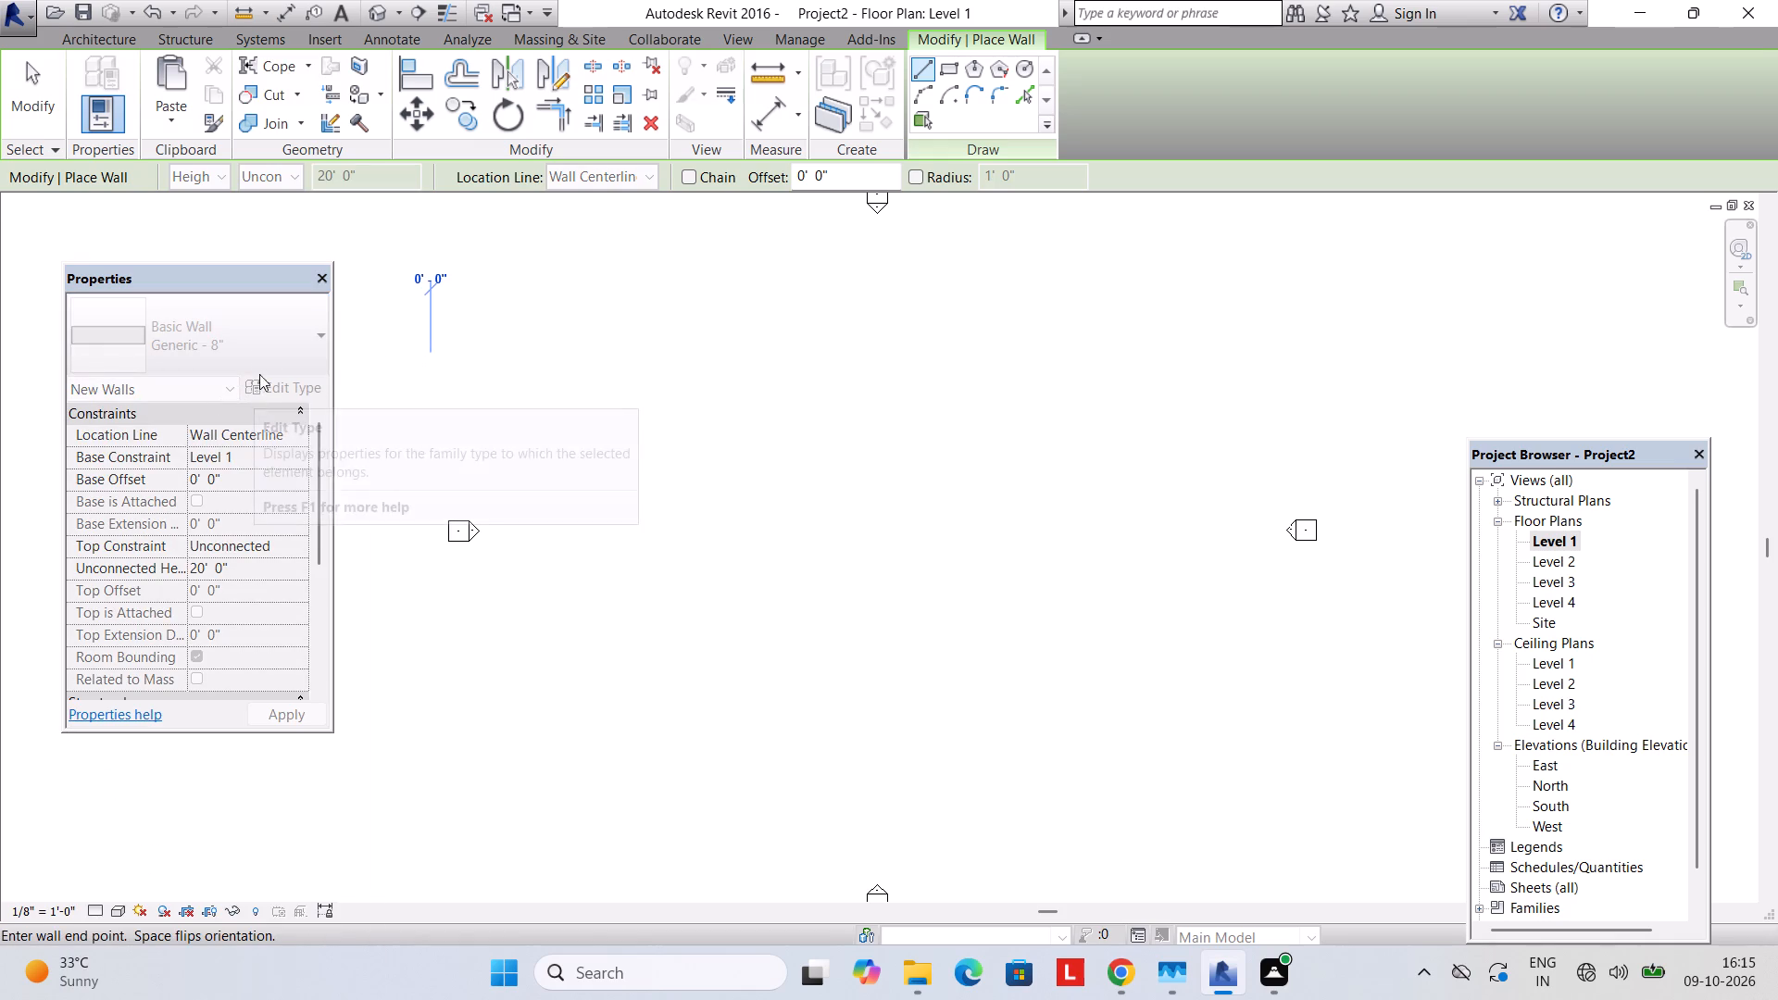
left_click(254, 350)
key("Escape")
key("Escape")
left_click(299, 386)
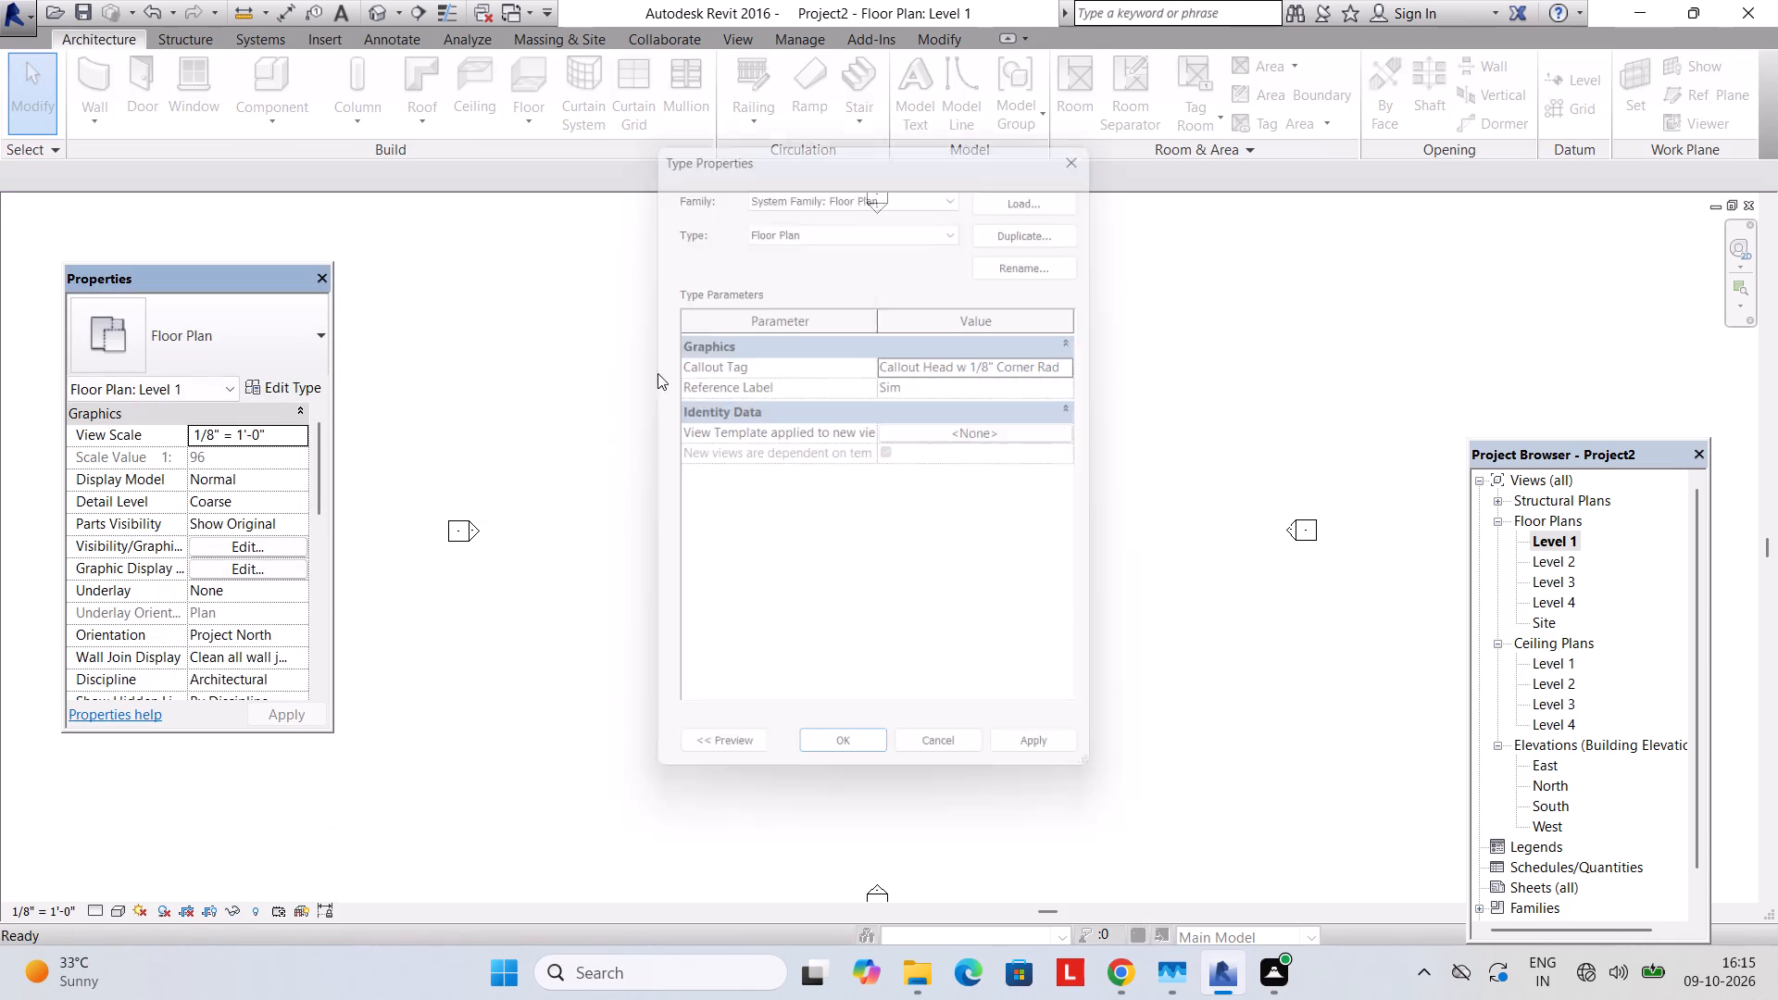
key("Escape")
Start an architectural wall and duplicate the Generic - 8" type as a new wall type named 9".
left_click(99, 84)
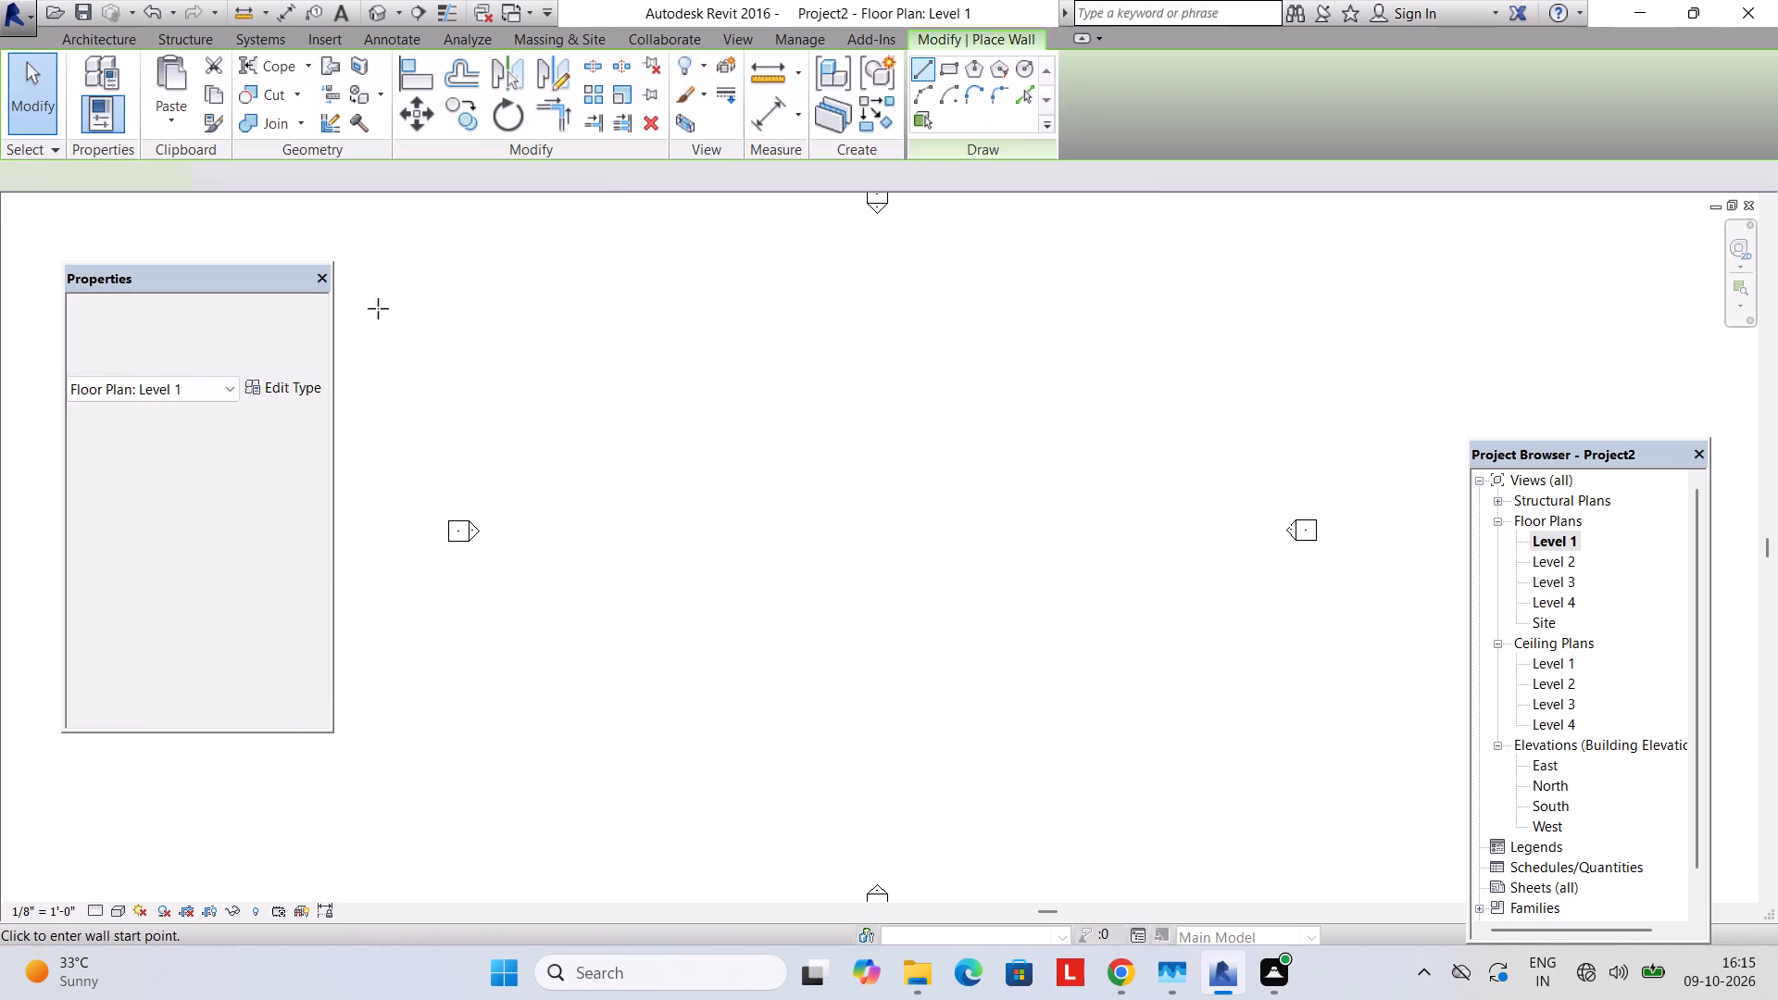
left_click(279, 381)
left_click(1020, 235)
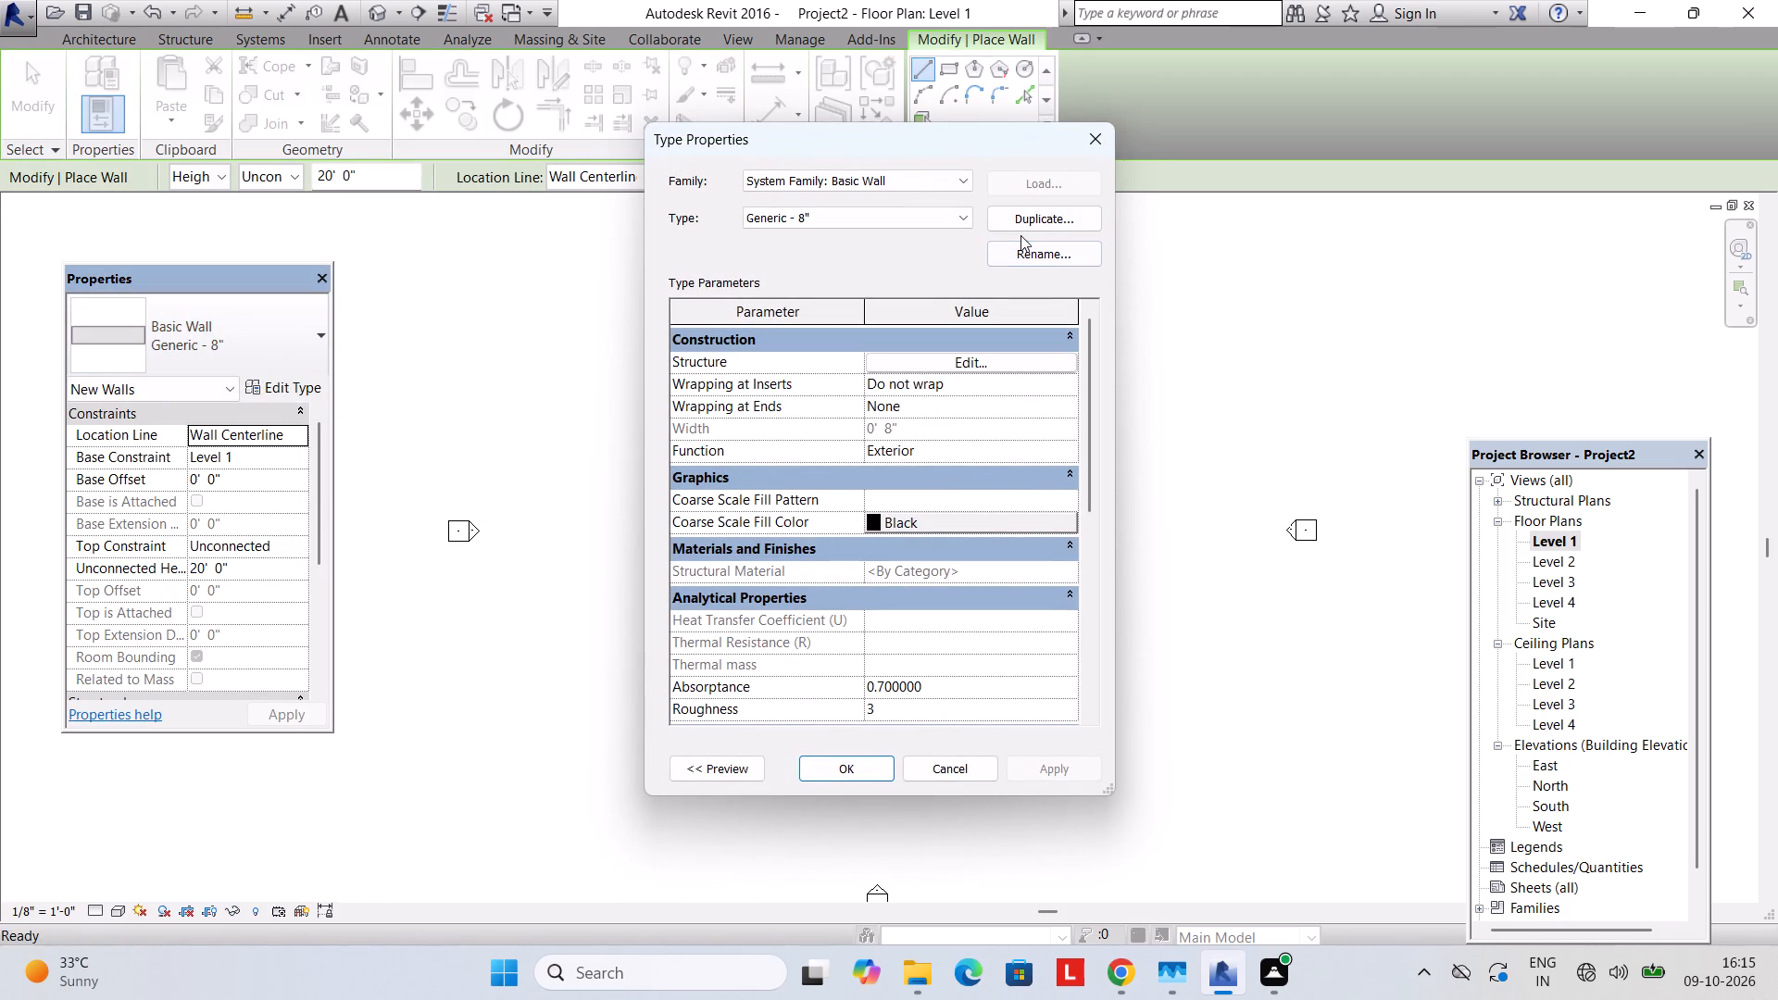
left_click(1020, 234)
left_click(1021, 217)
type("9\"")
key("Return")
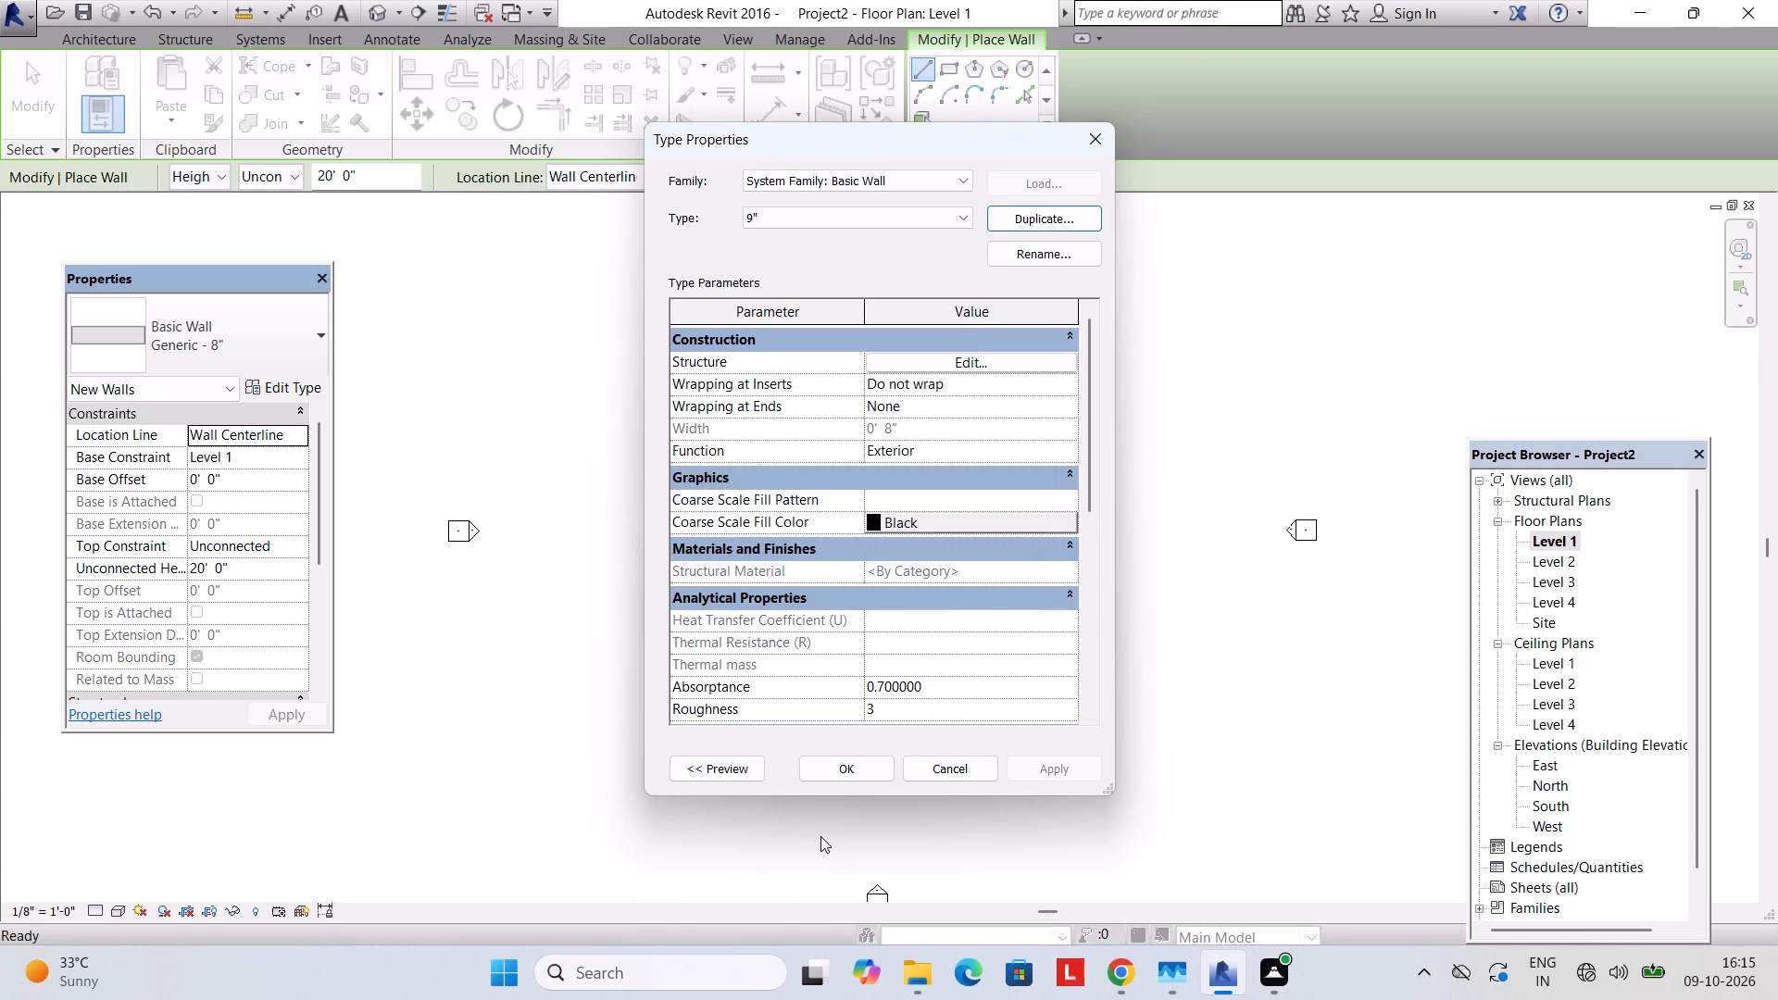
left_click(853, 774)
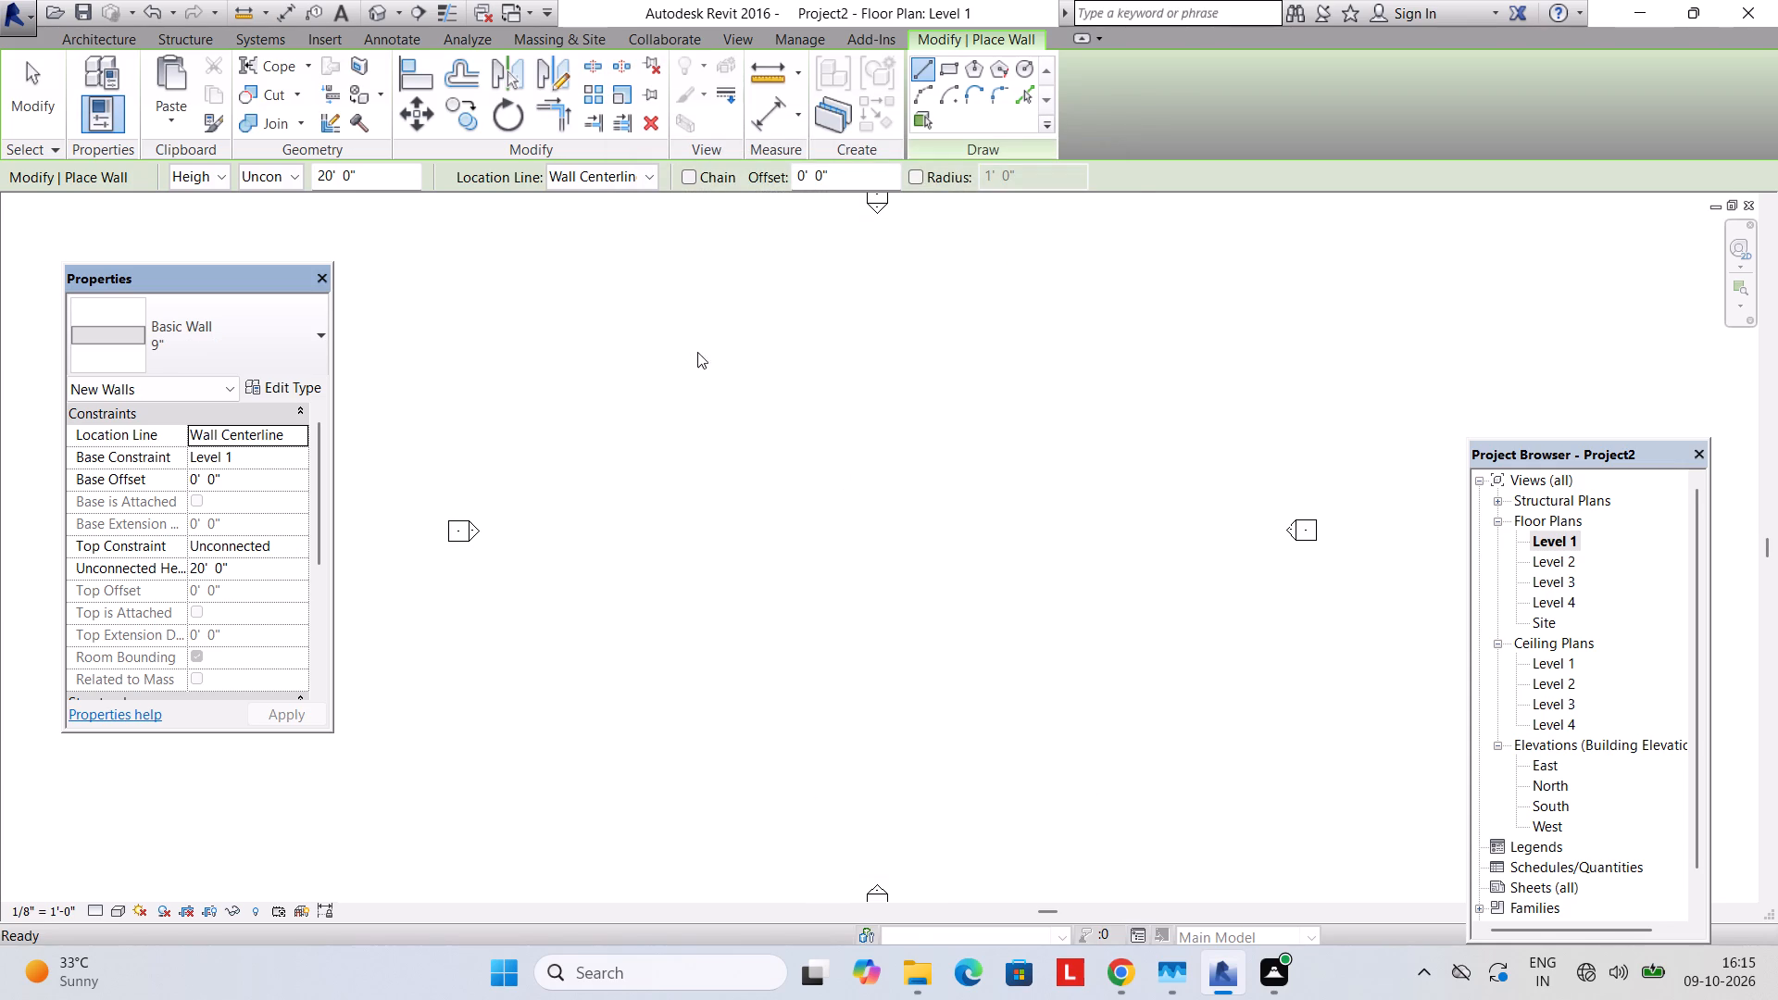
Draw a rectangle of 9" walls between the elevation markers and set it to 30' wide by 60' long.
left_click(951, 66)
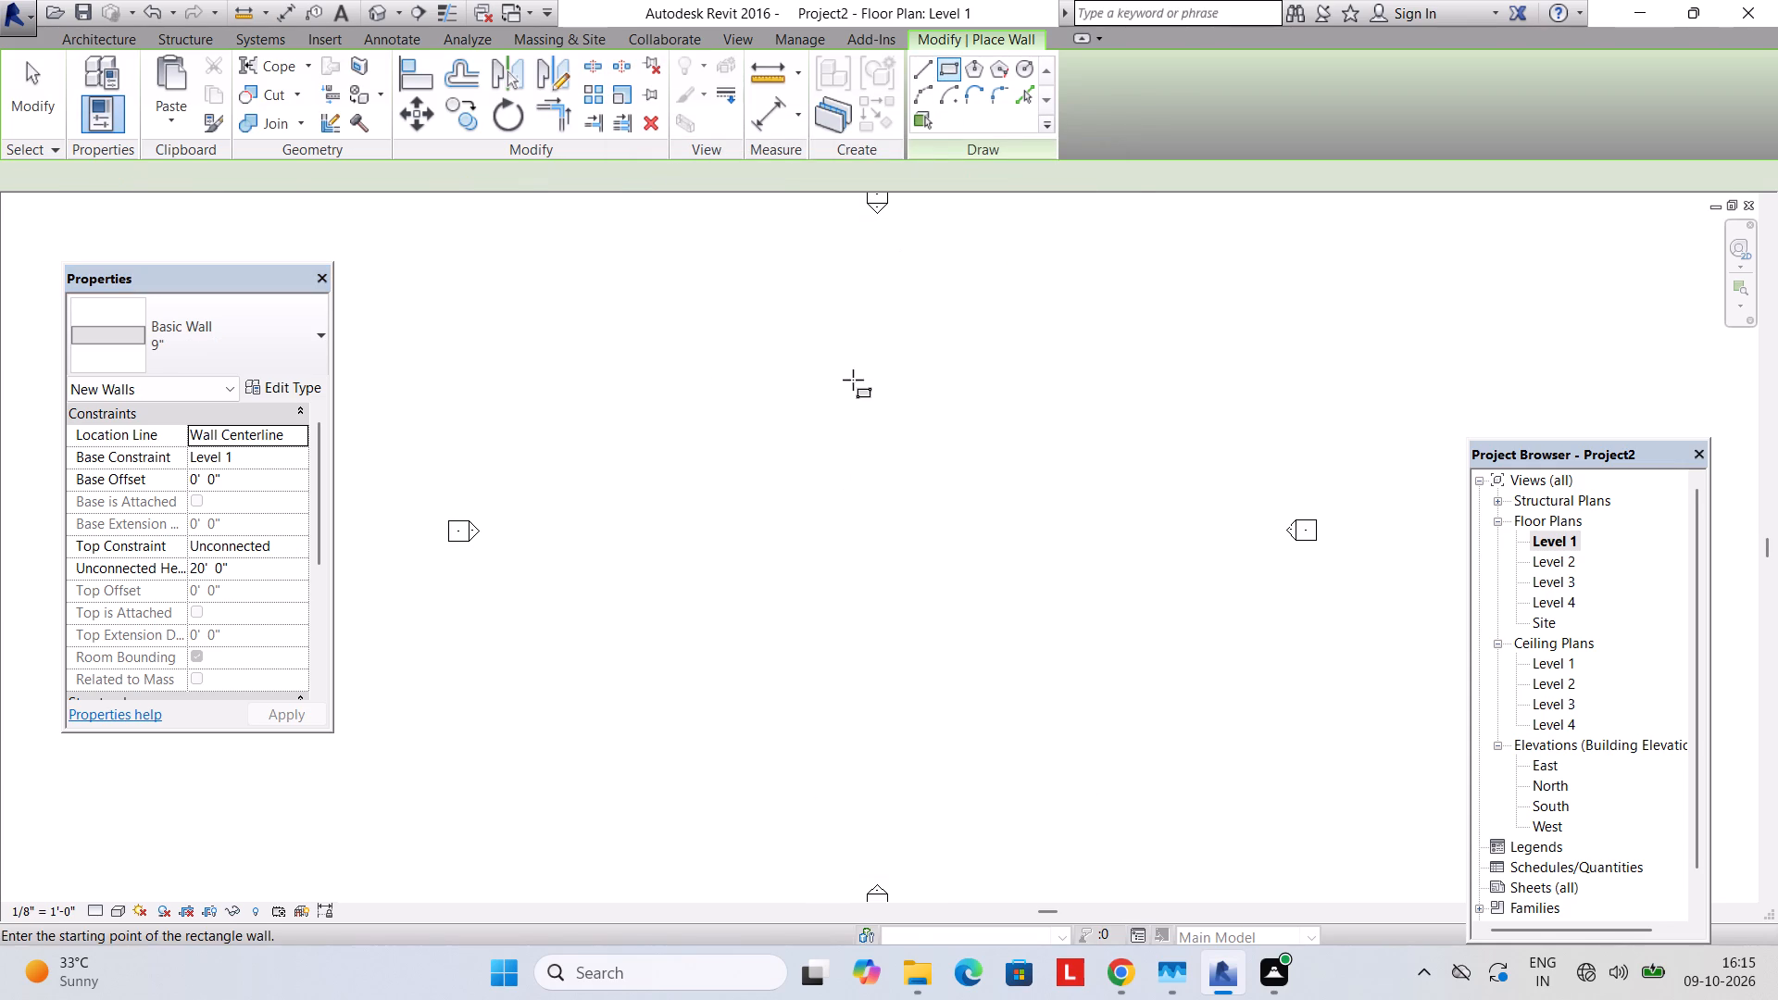
left_click(733, 398)
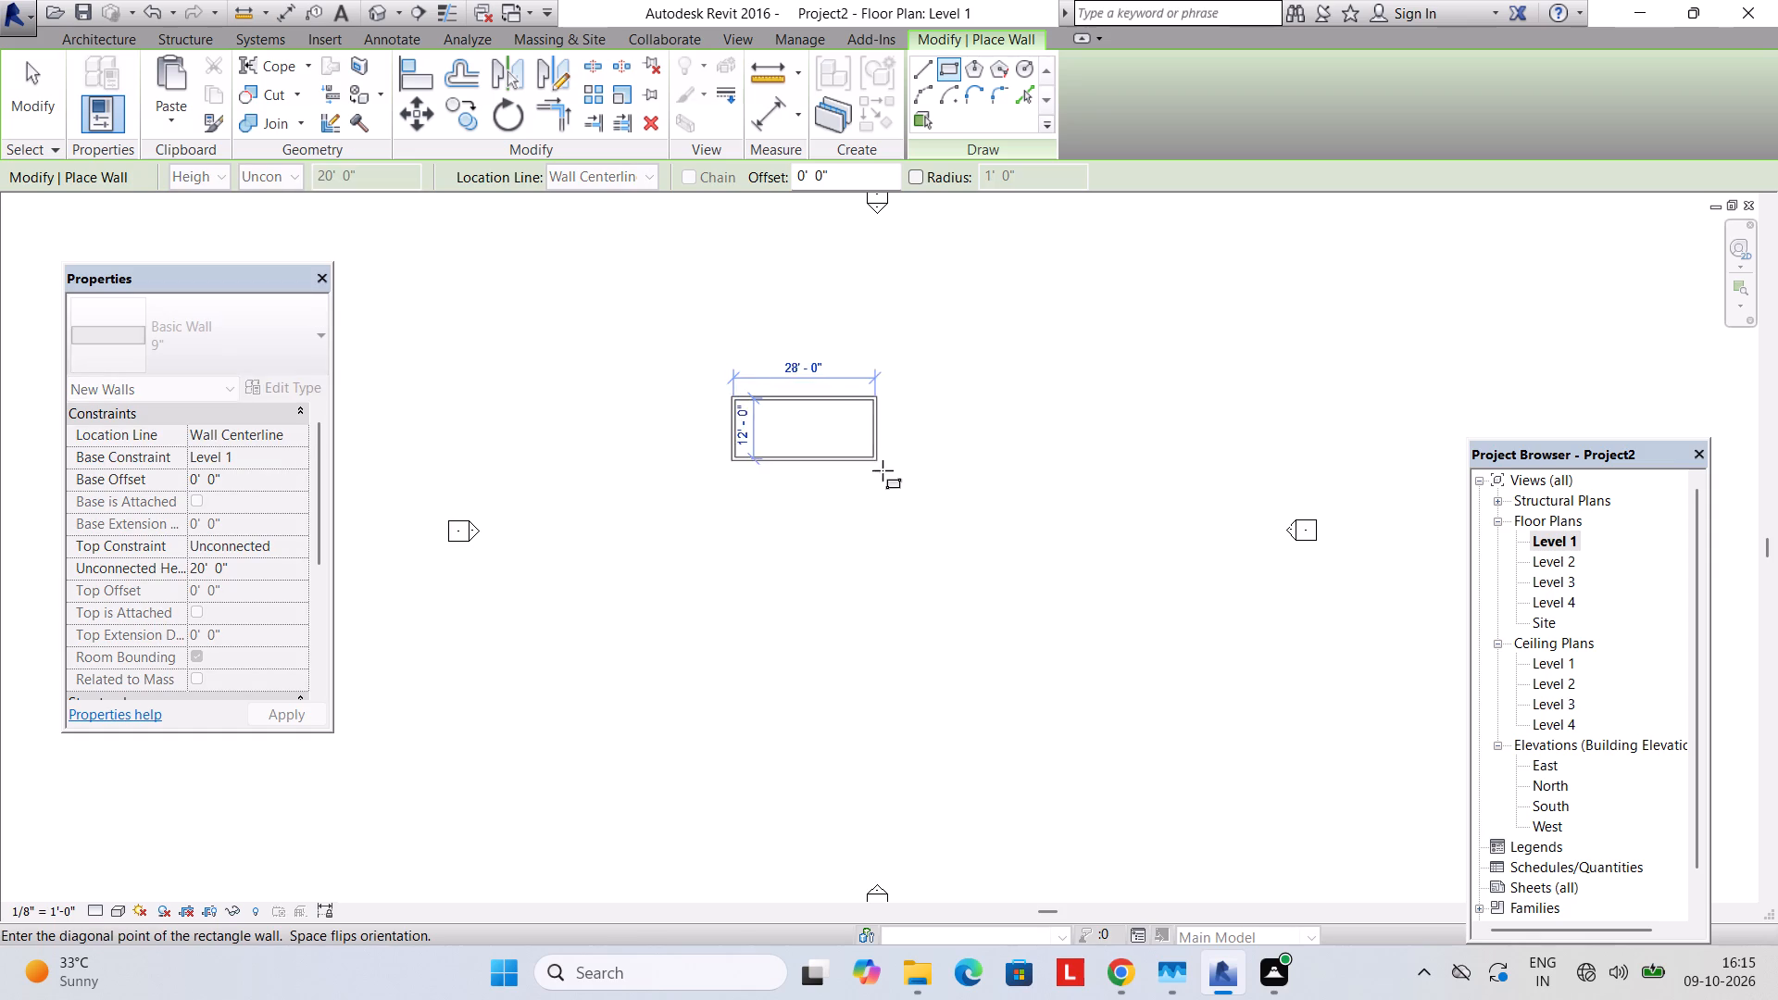
left_click(957, 577)
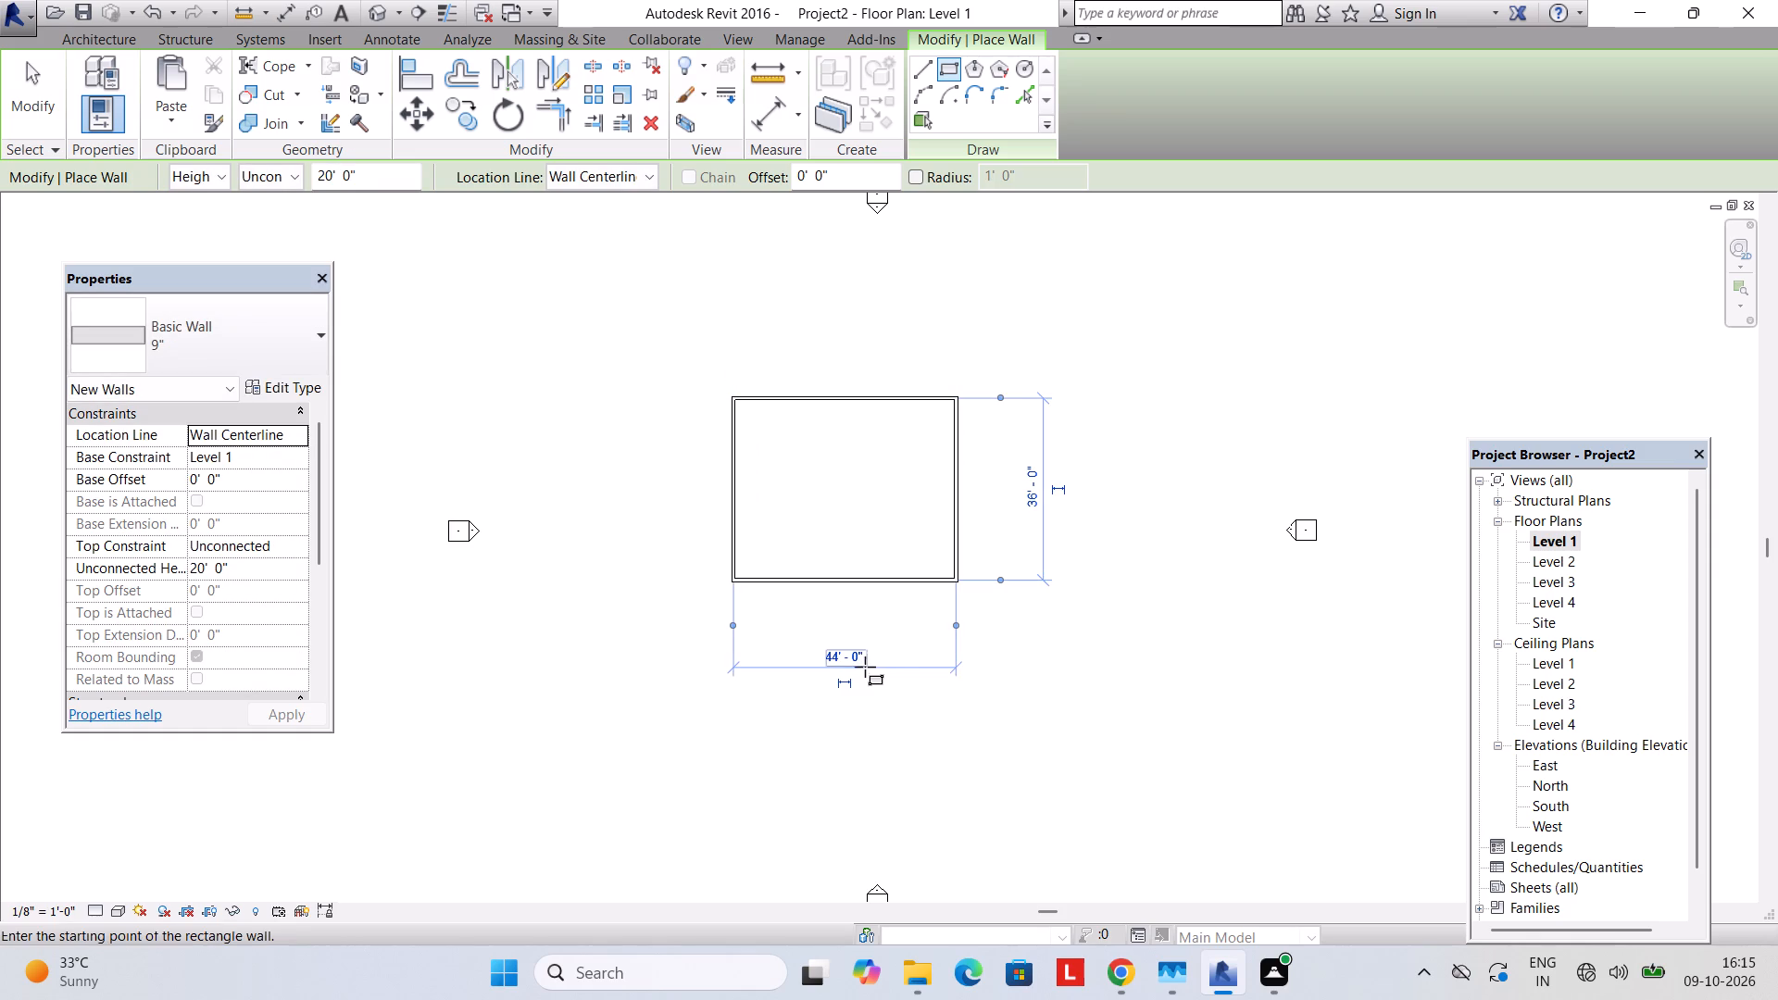
left_click(858, 664)
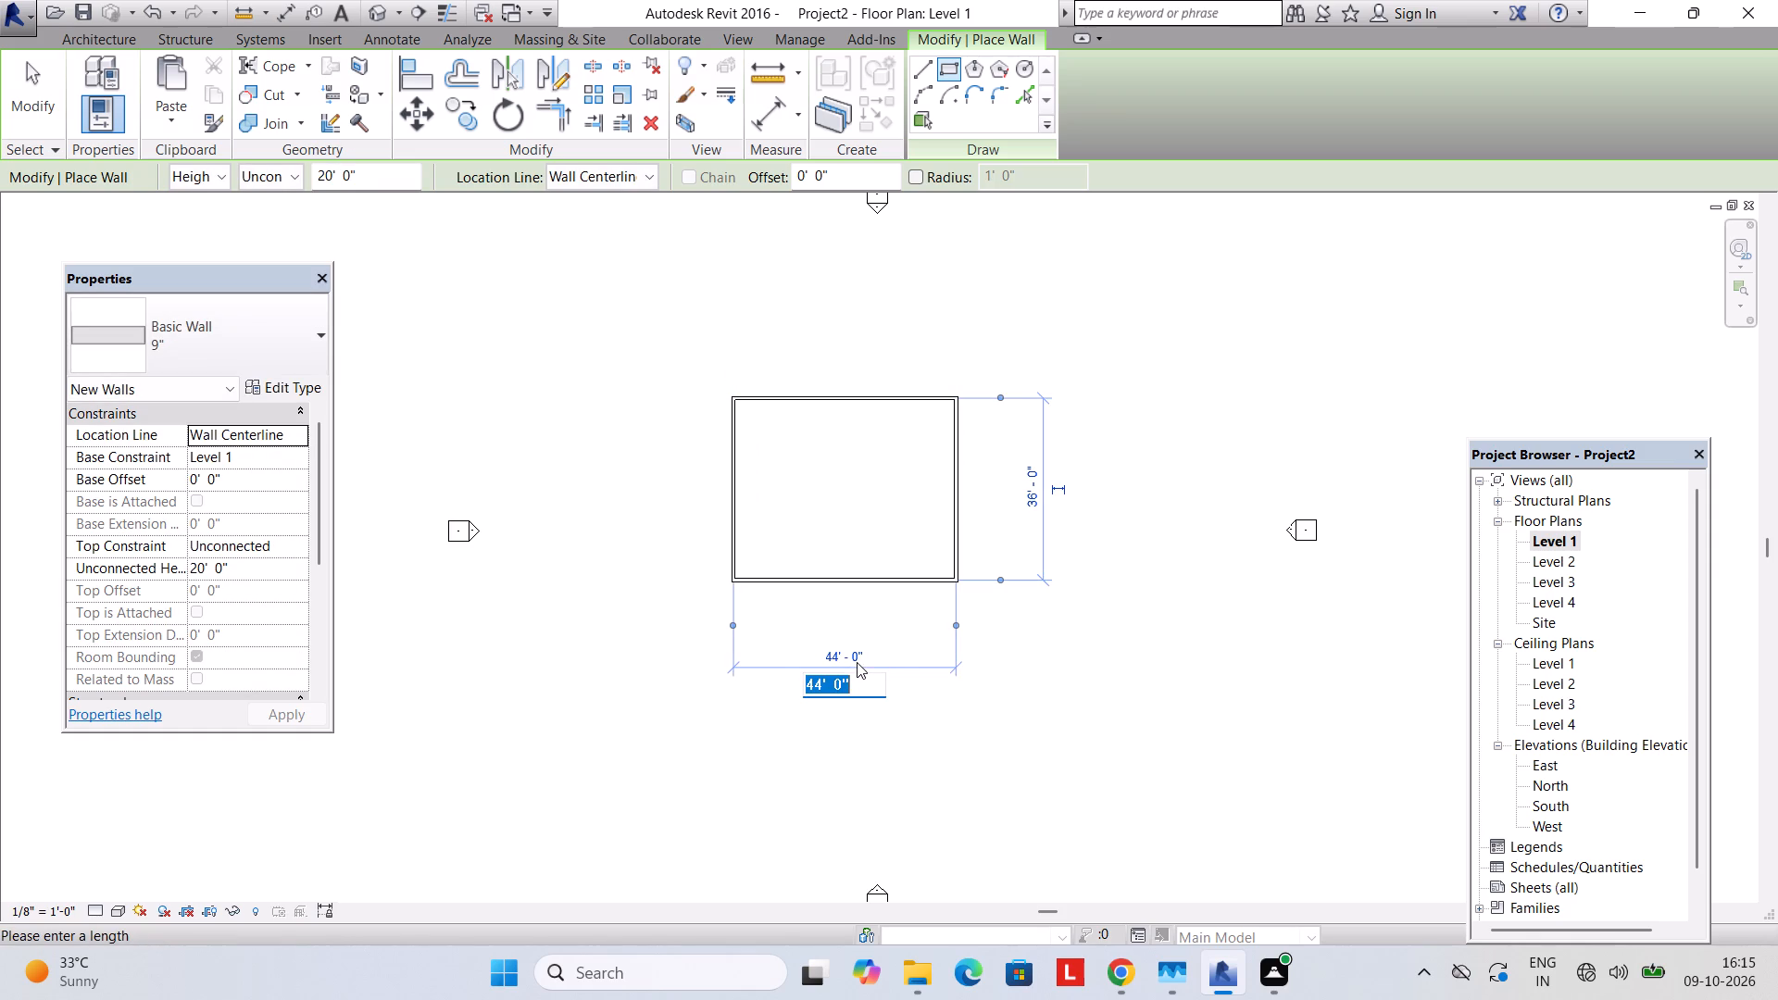
type("30'")
key("Return")
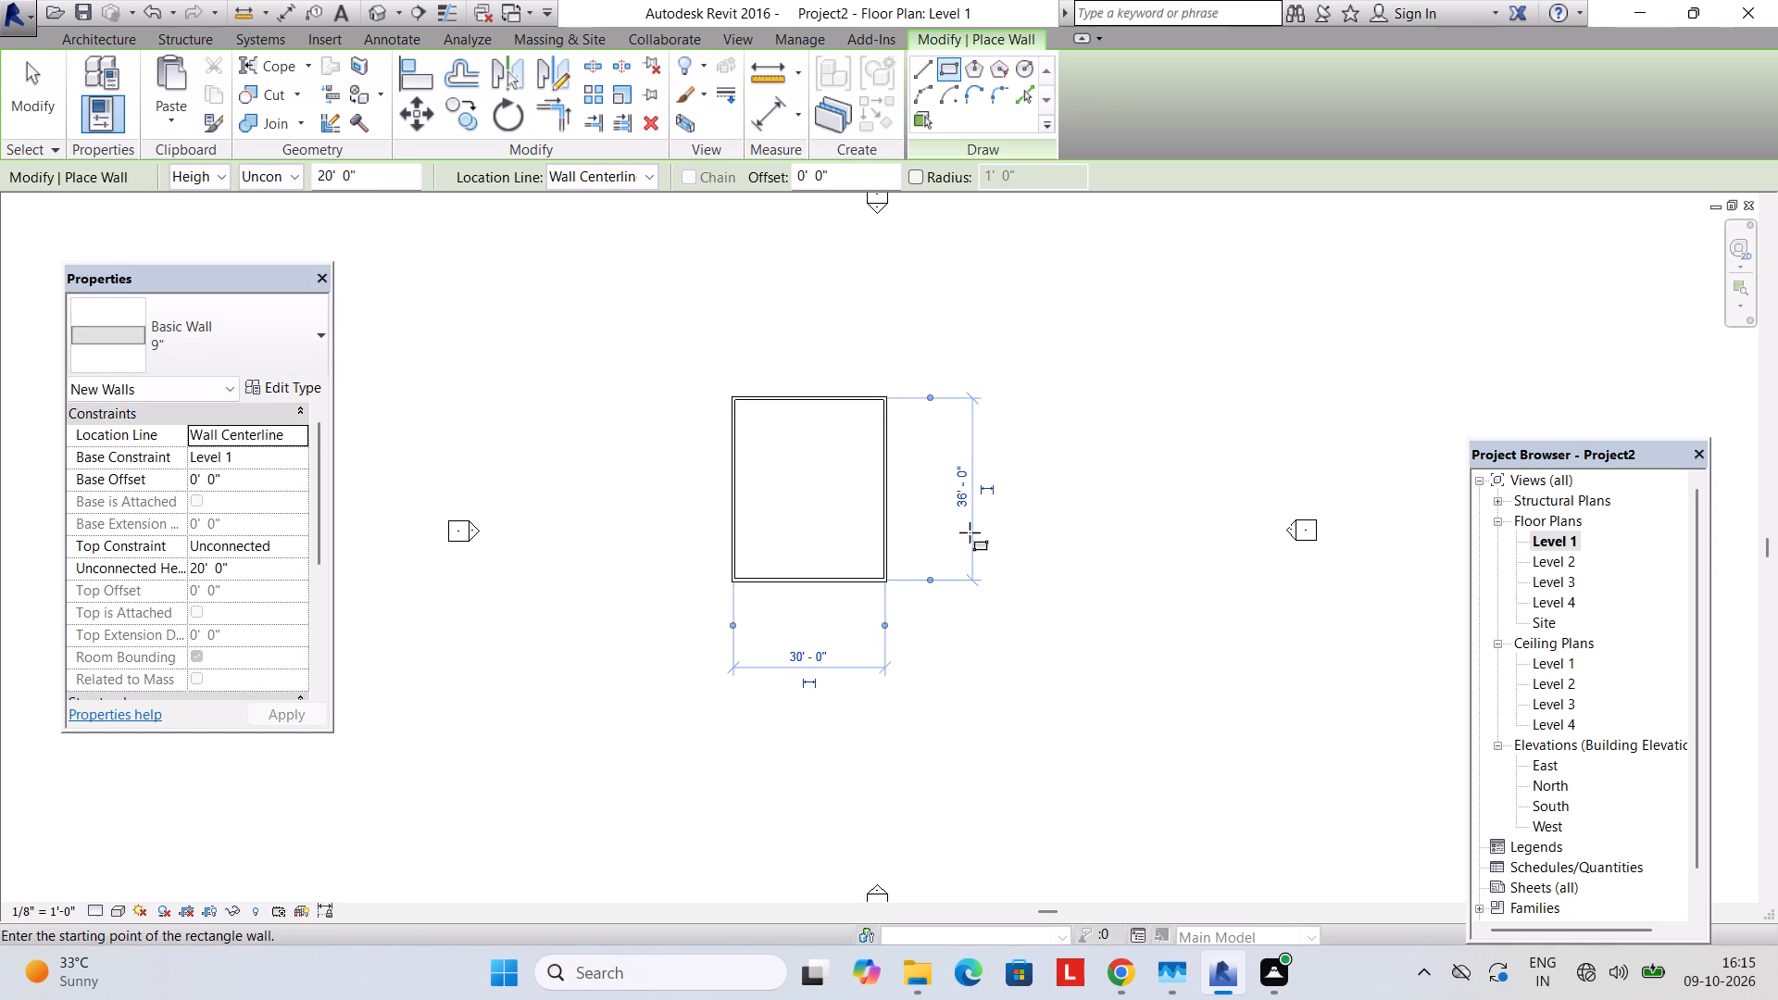
left_click(963, 489)
type("60'")
key("Return")
key("Escape")
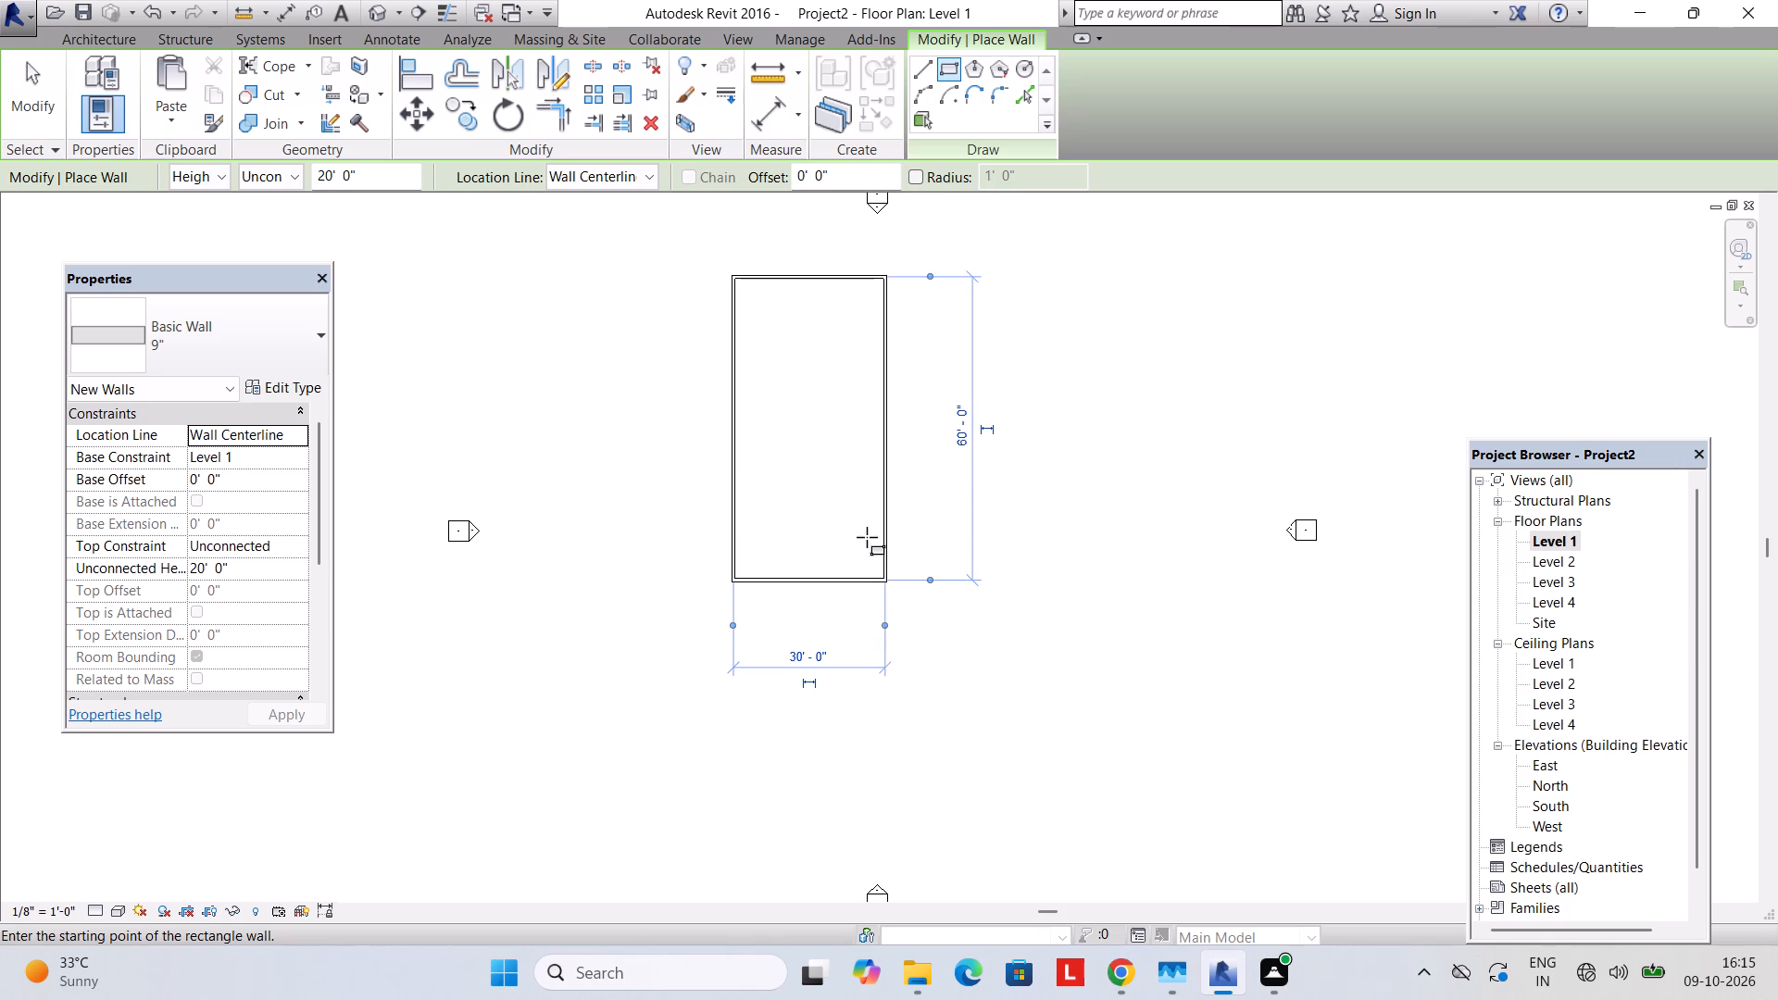
middle_click_drag(870, 534, 1029, 700)
key("Escape")
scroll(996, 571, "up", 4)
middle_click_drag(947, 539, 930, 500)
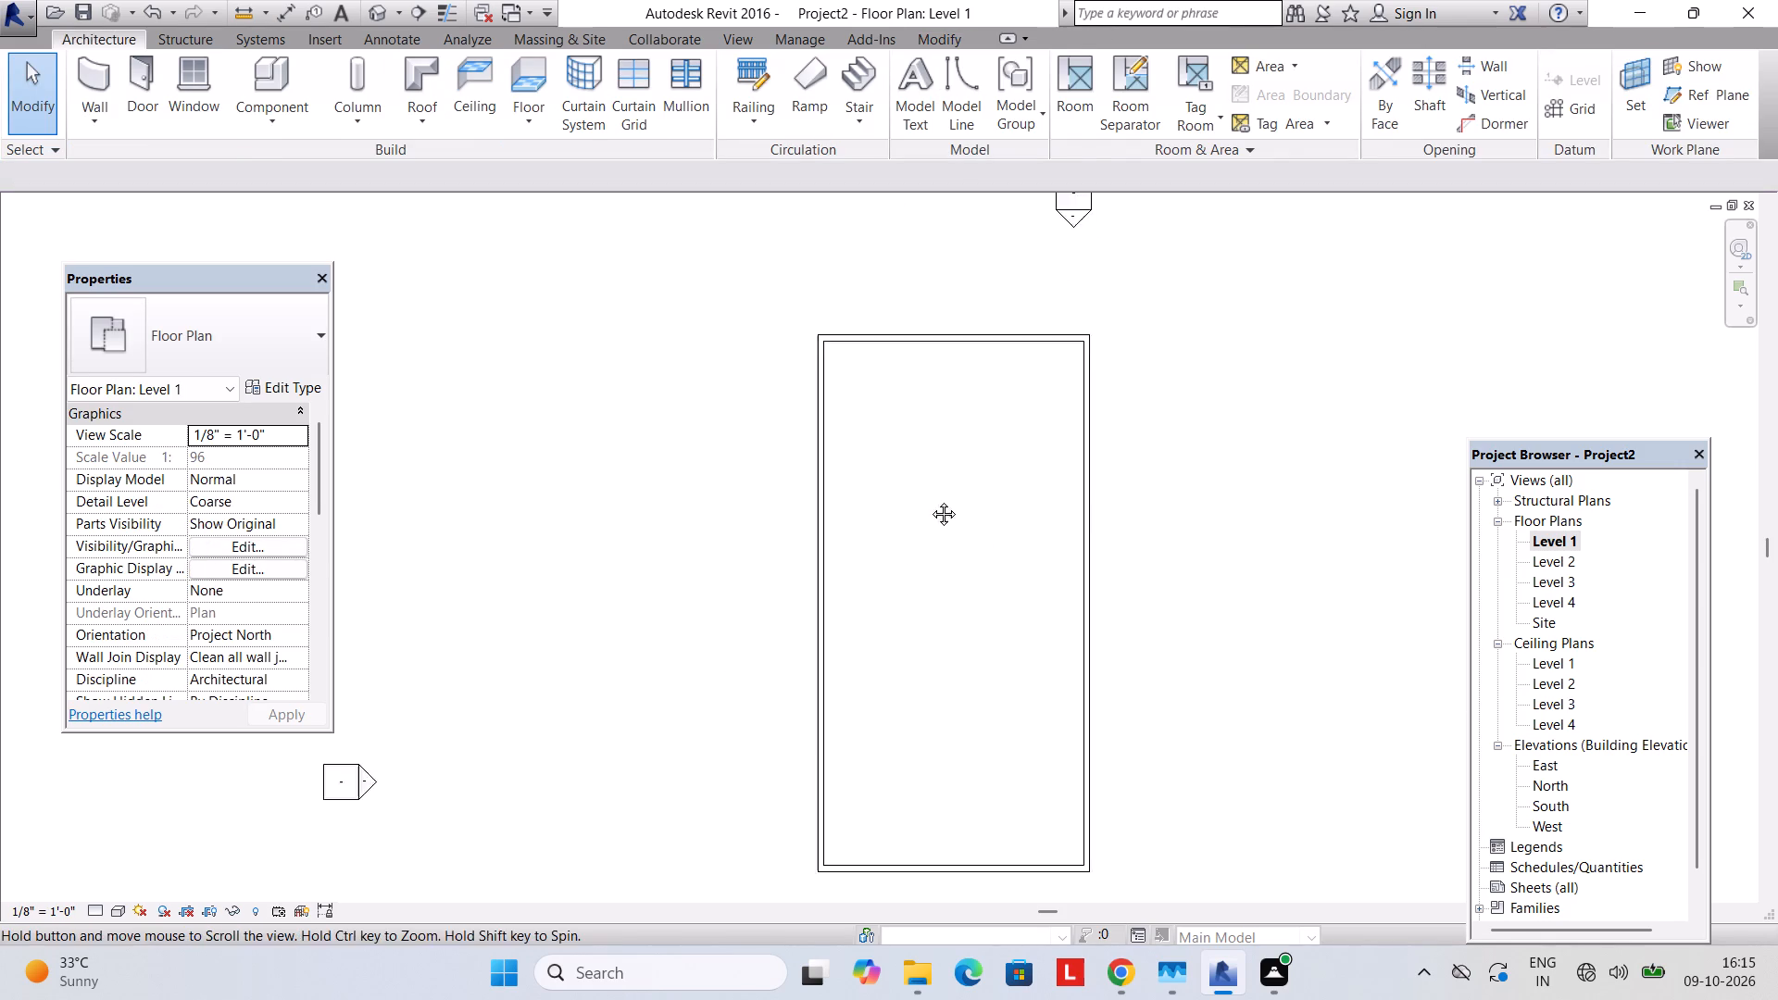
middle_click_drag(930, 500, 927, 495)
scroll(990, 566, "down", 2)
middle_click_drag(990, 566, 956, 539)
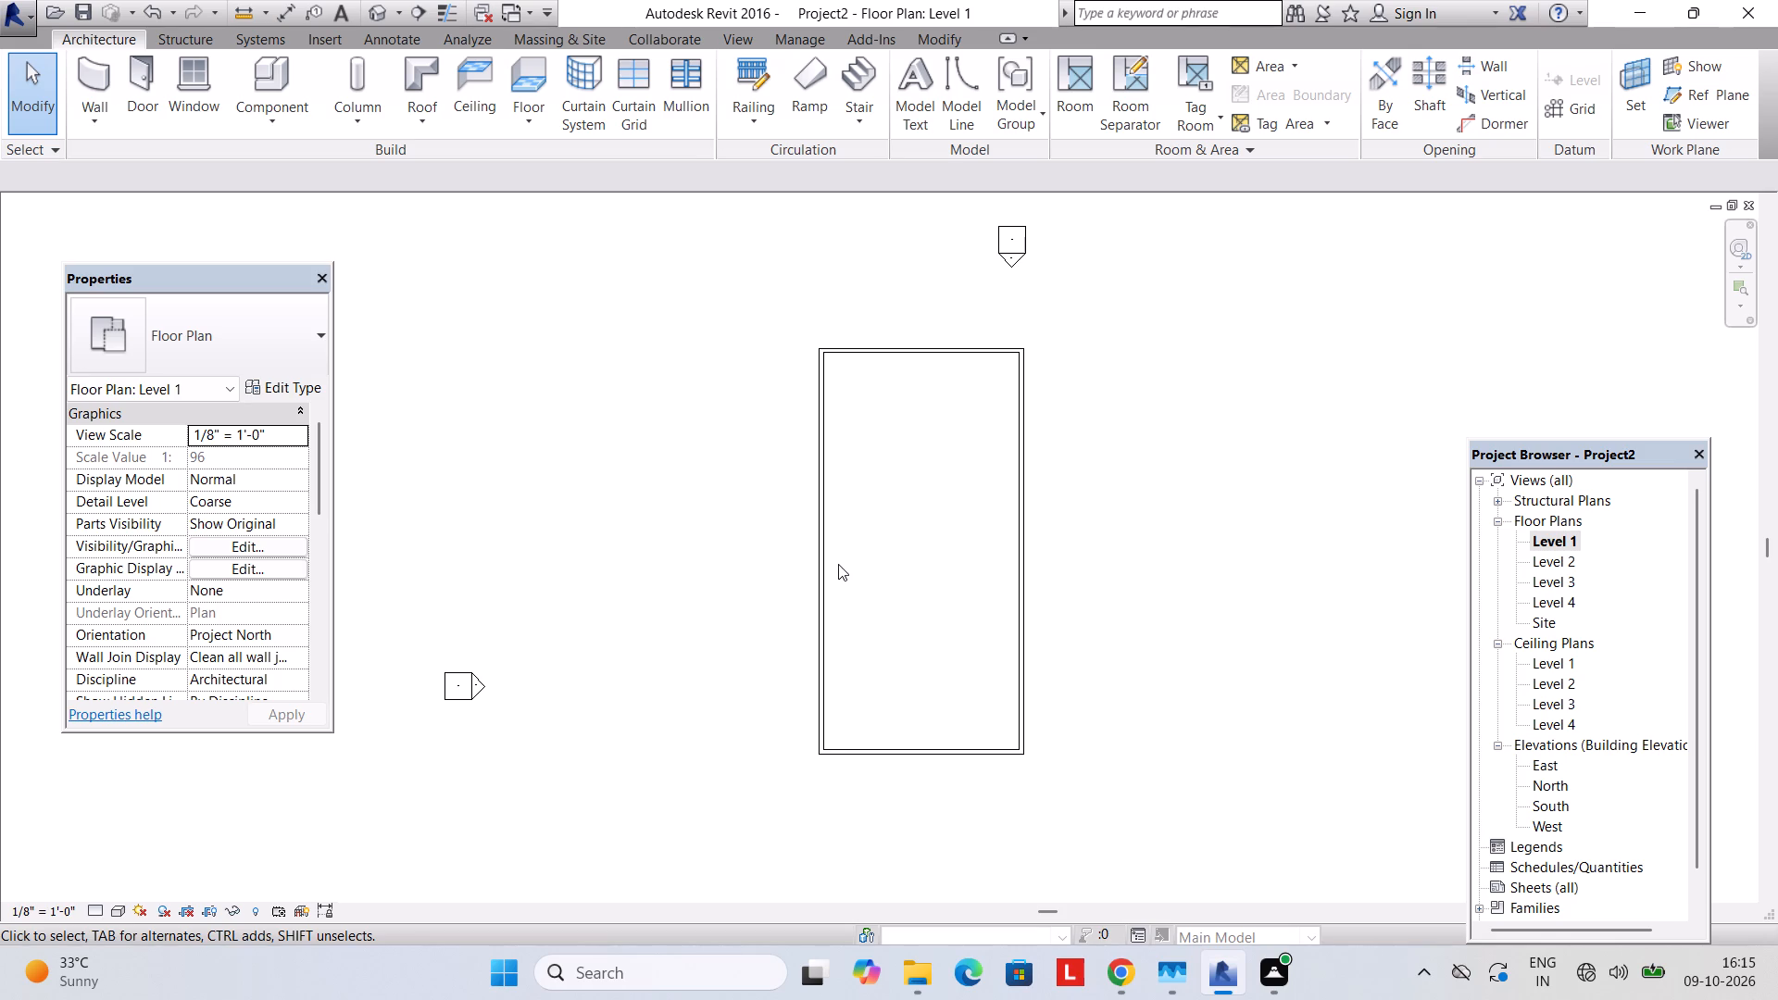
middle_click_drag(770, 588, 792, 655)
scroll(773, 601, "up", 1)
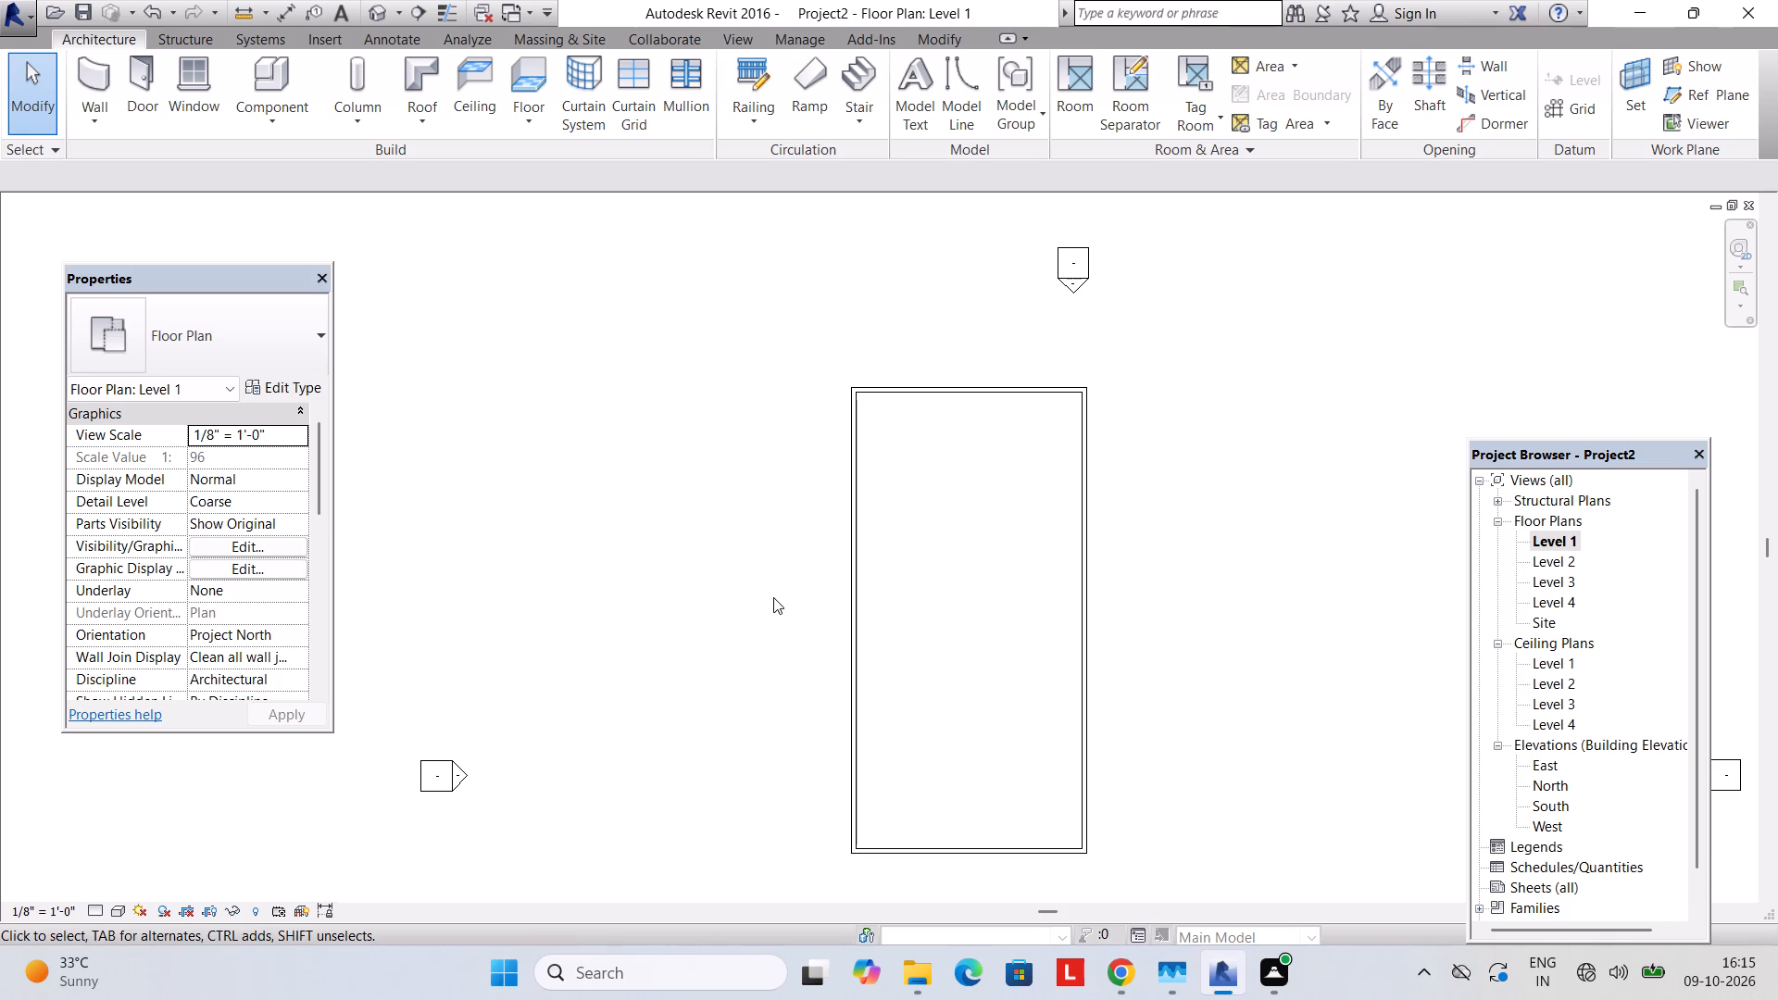
Duplicate the 9" wall type as 6" and set its structure layer thickness to 6".
left_click(99, 76)
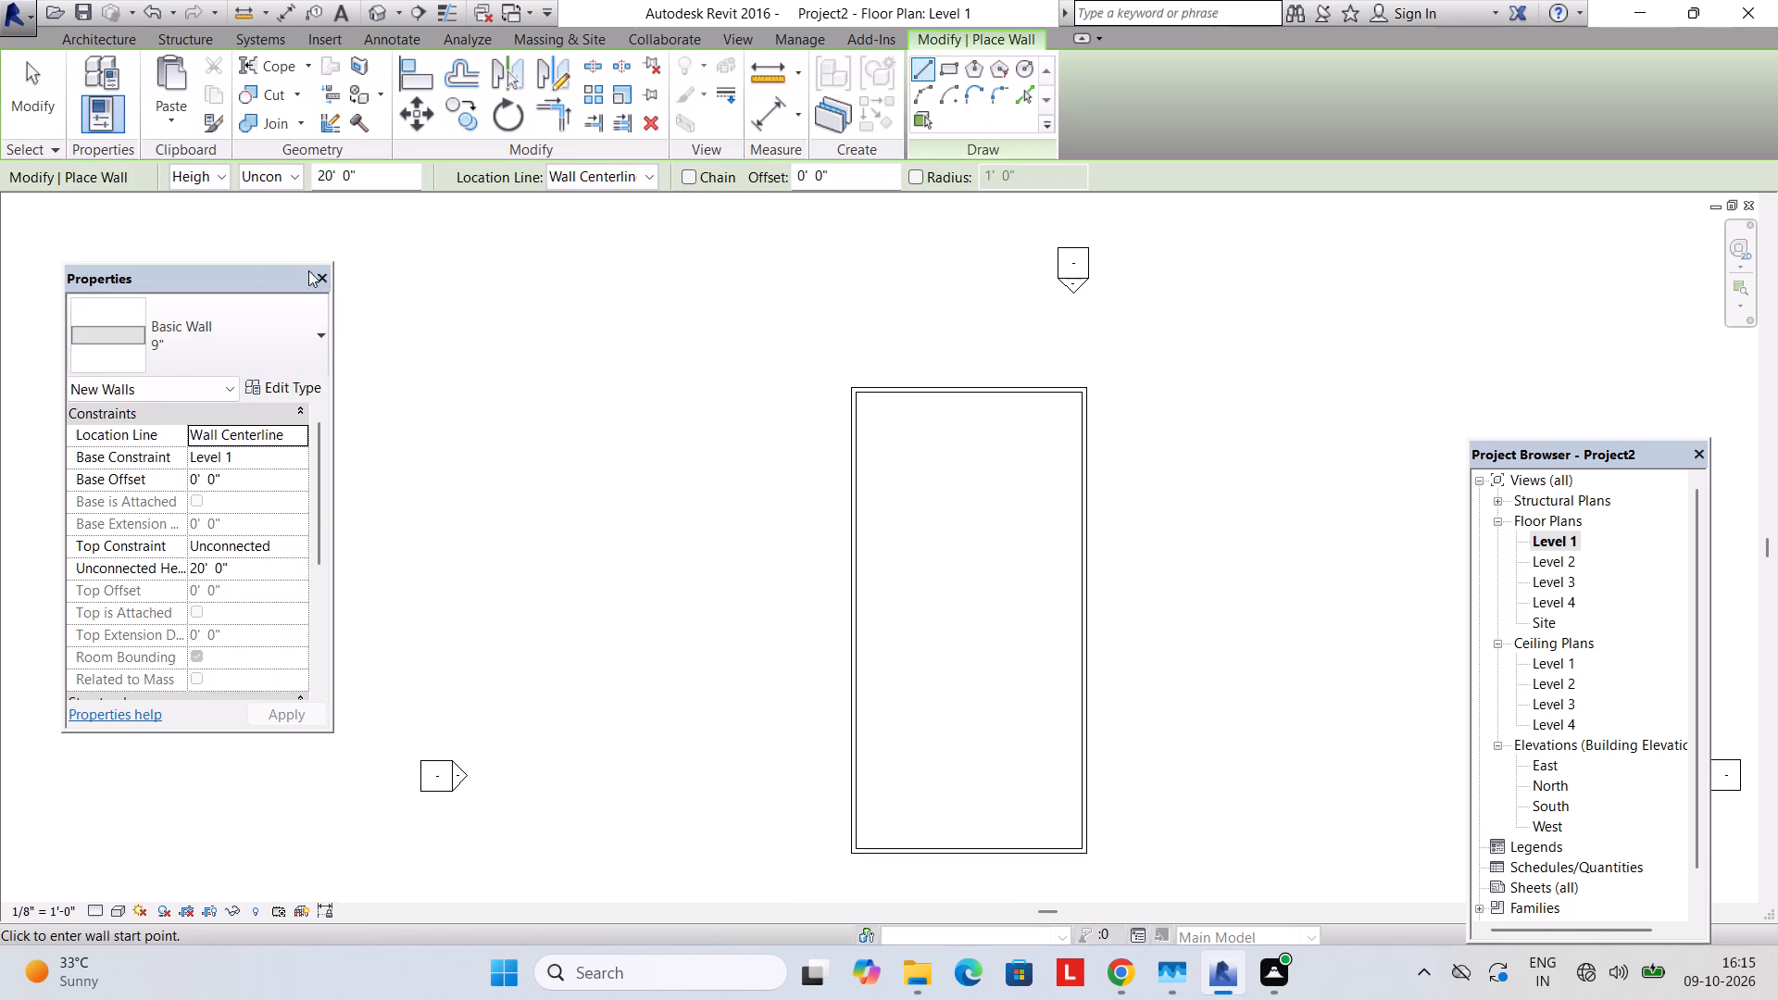
left_click(290, 386)
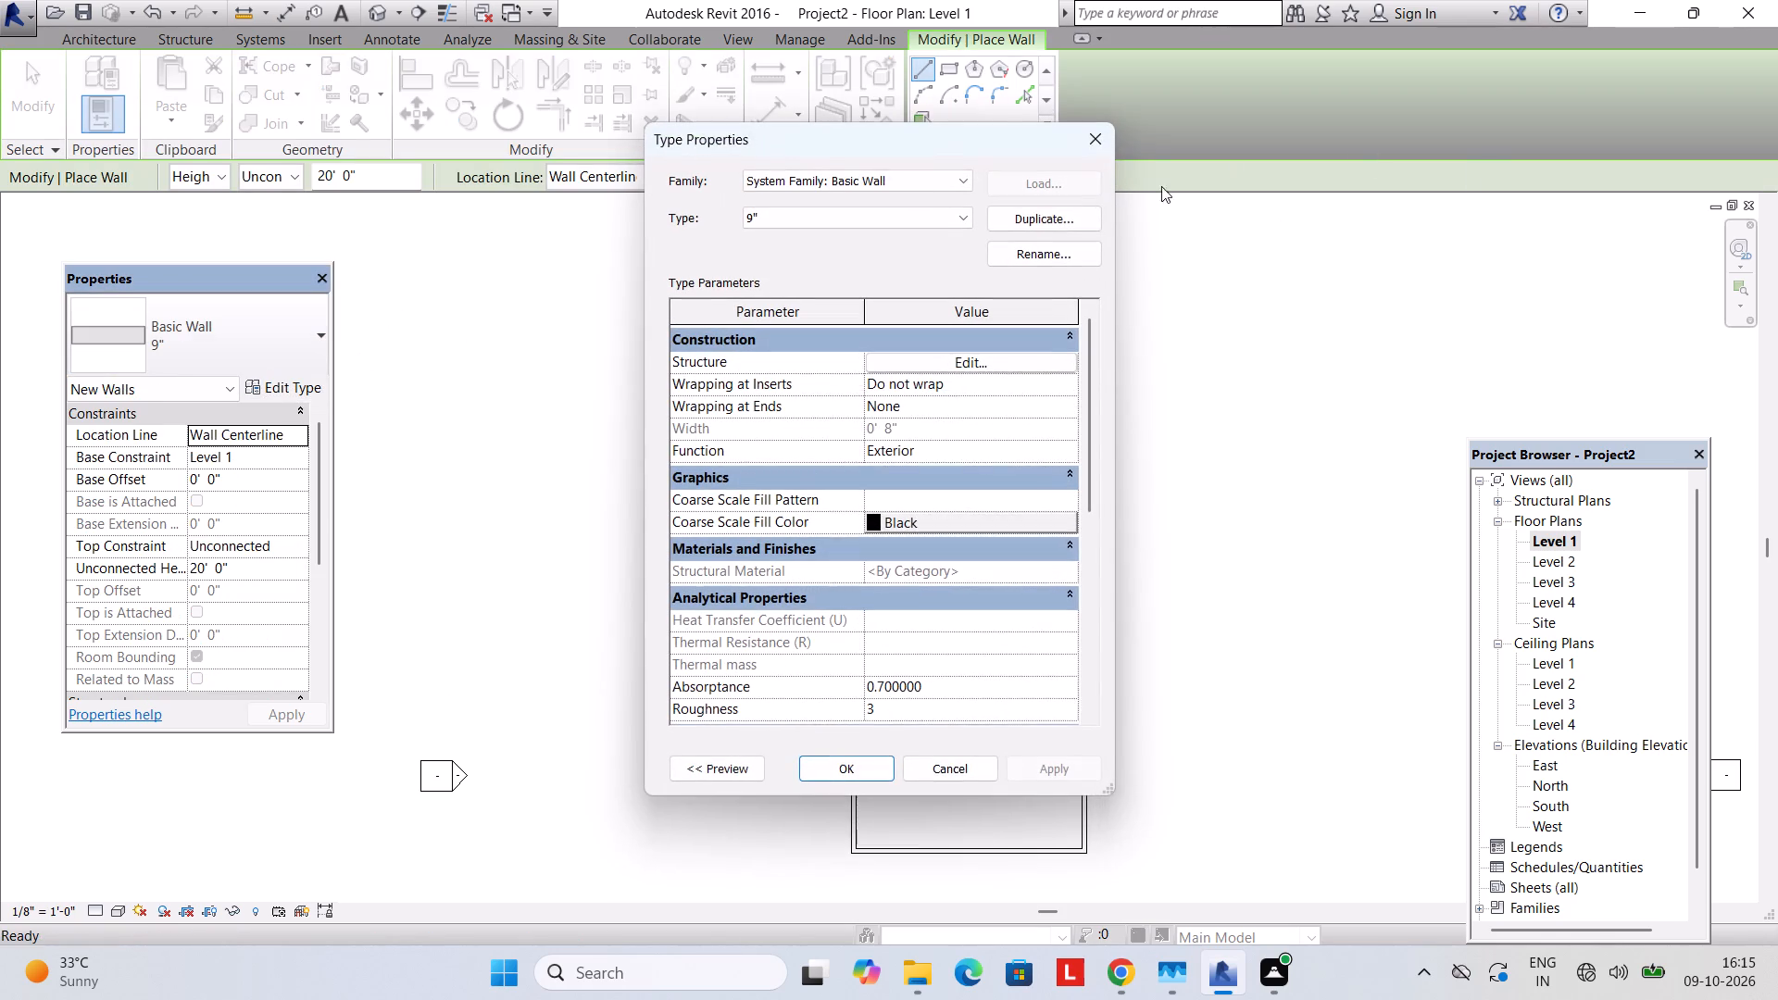
left_click(1010, 214)
type("6\"")
key("Return")
left_click(994, 356)
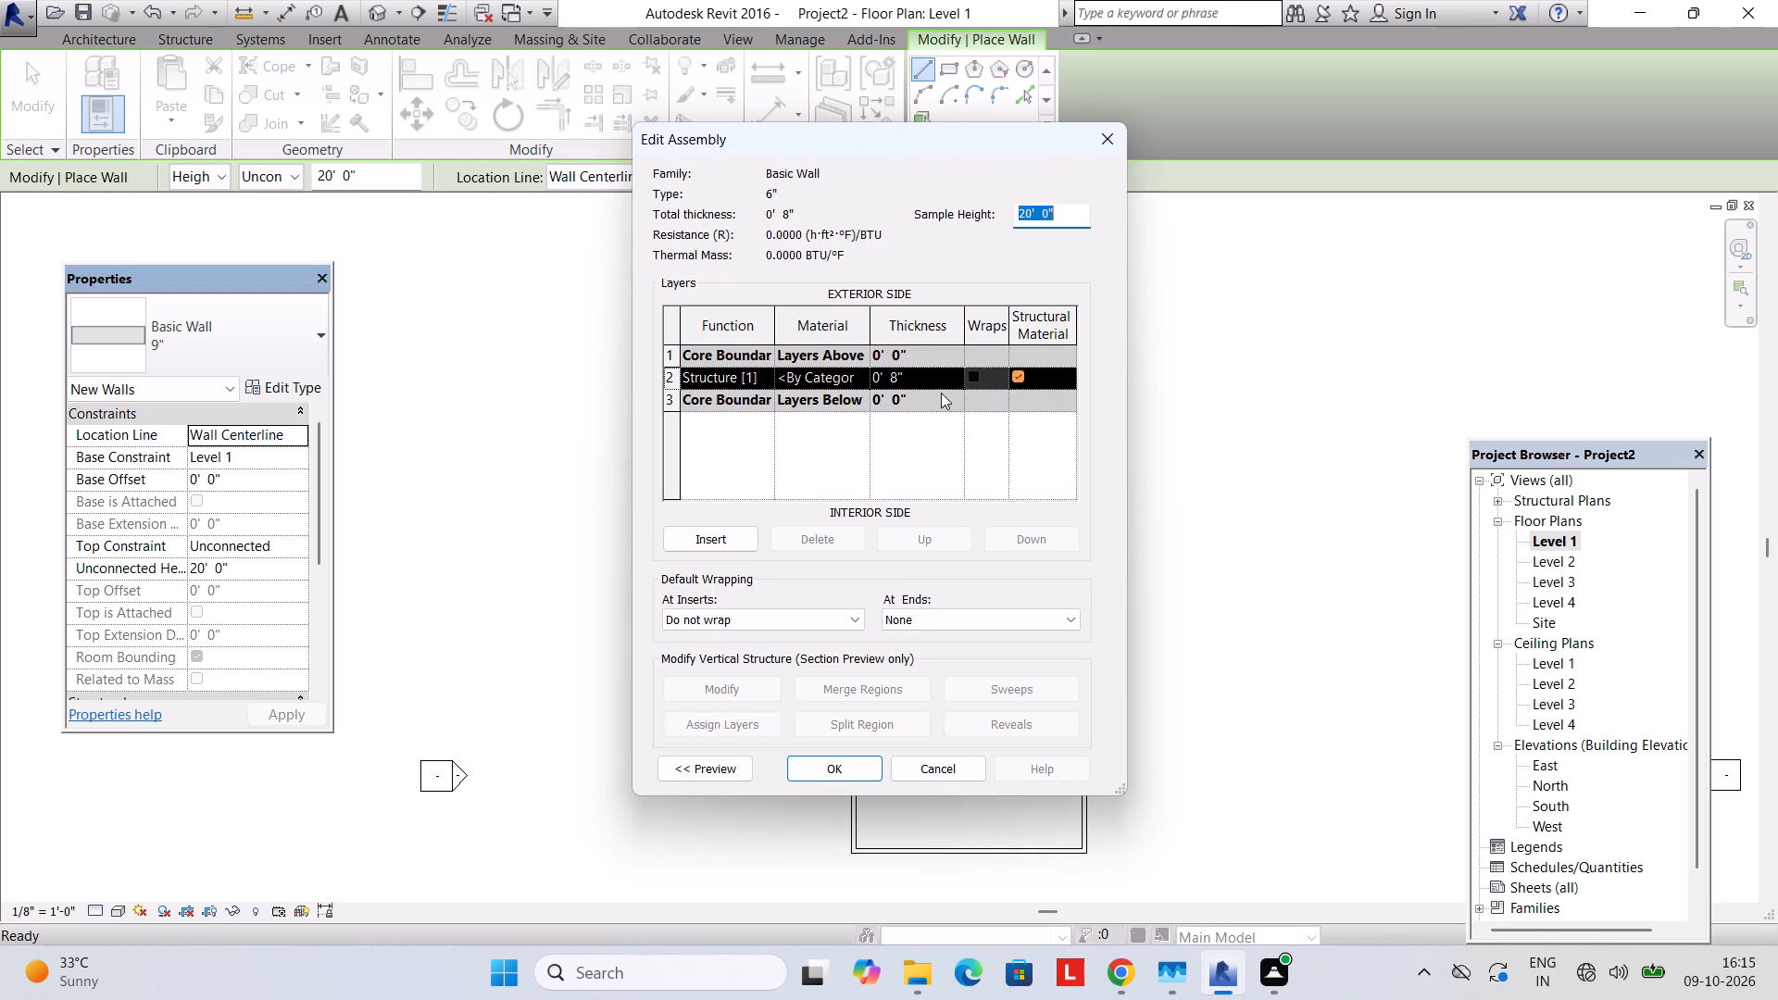
left_click(956, 369)
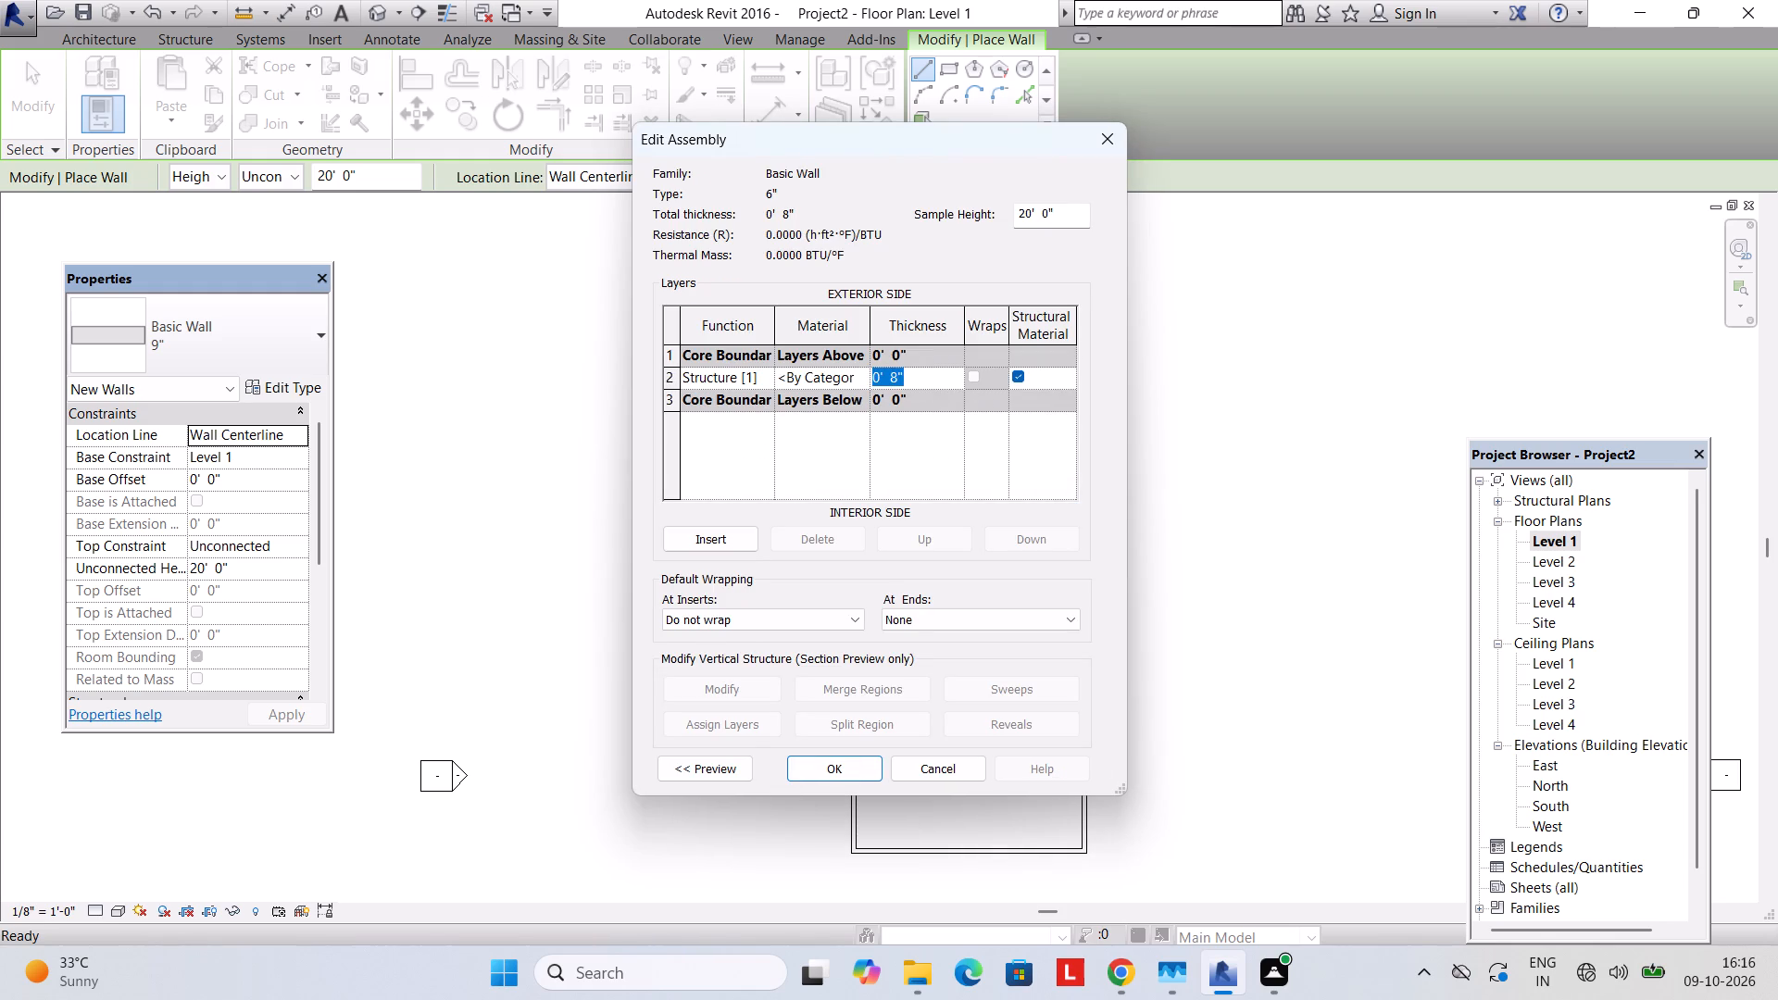
type("6\"")
key("Return")
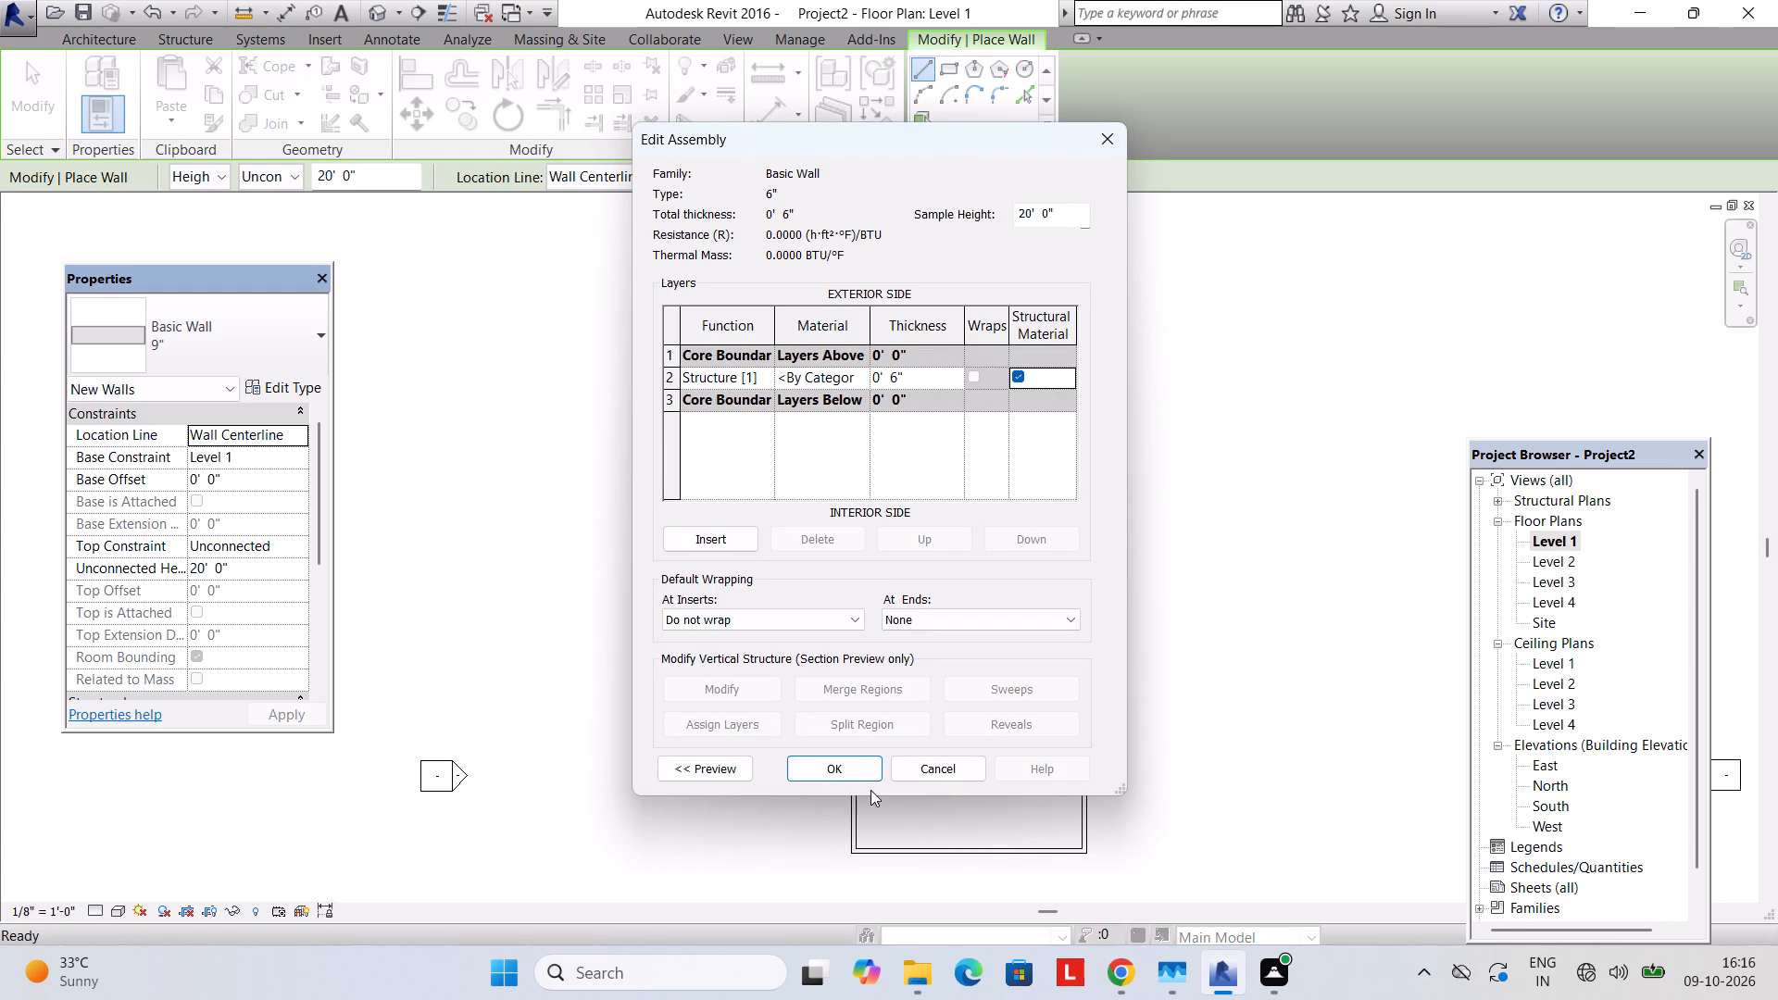
left_click(849, 774)
left_click(858, 771)
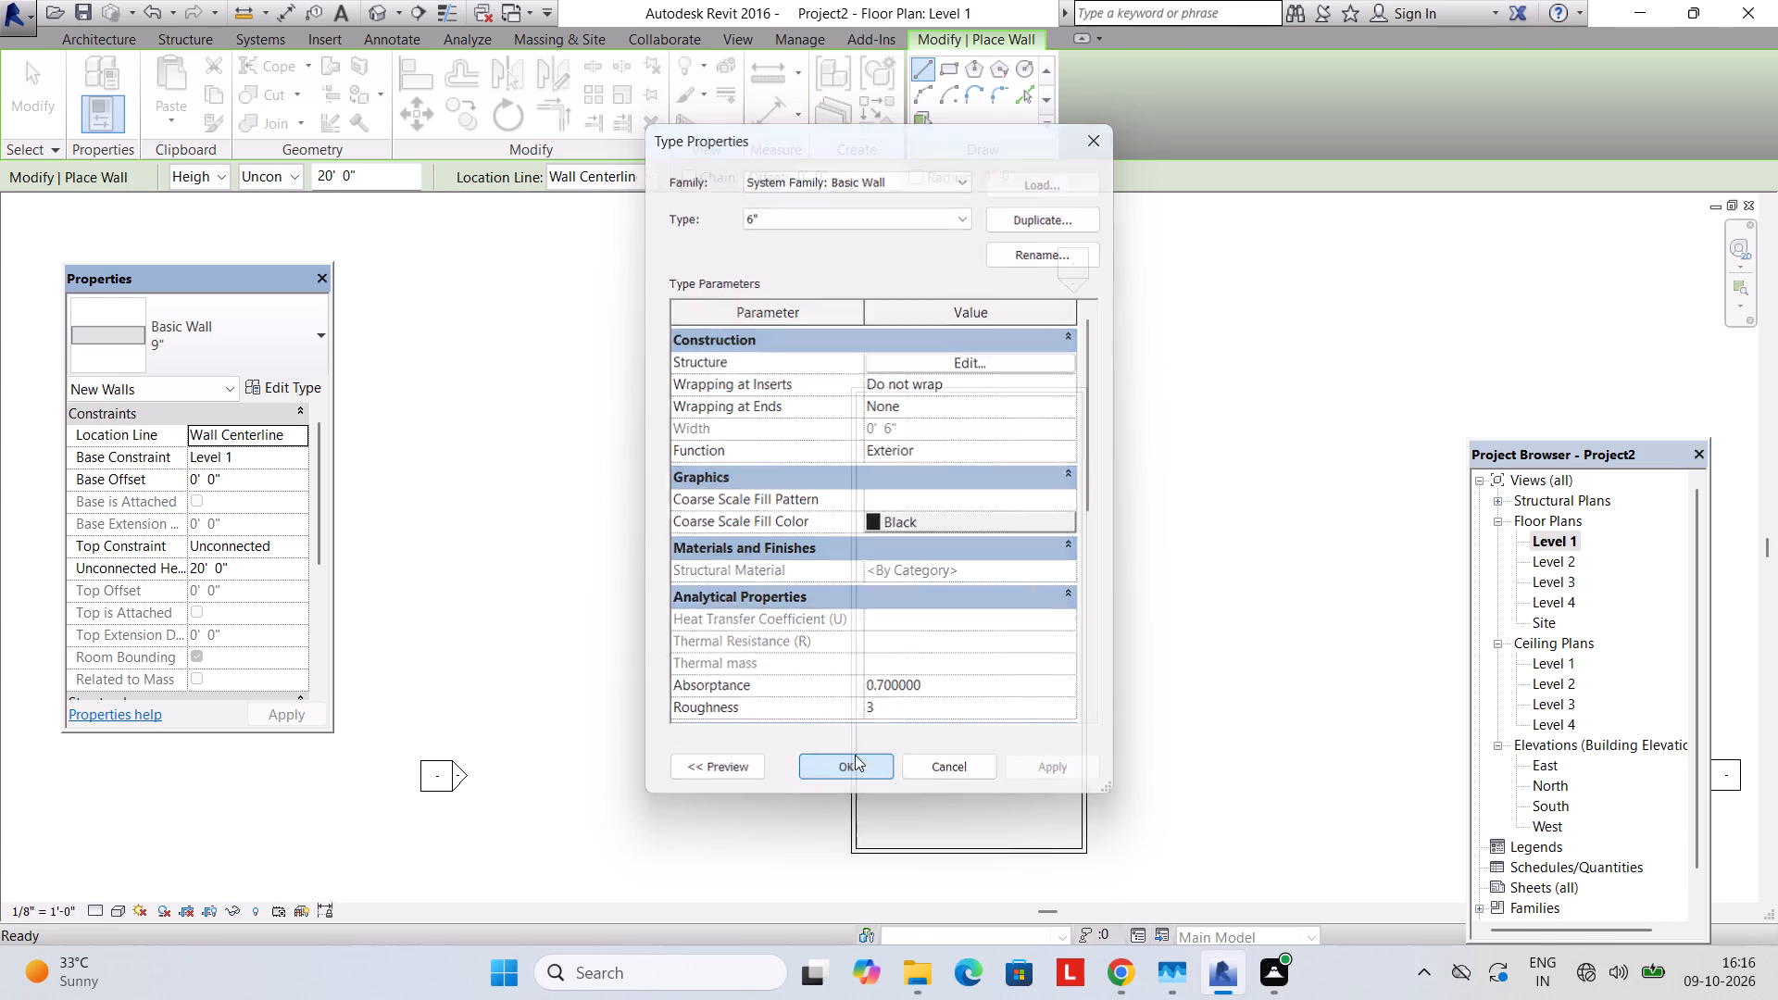
Select all the 9" perimeter walls and set their type's structure layer thickness to 9".
scroll(893, 419, "up", 2)
scroll(870, 413, "down", 1)
scroll(870, 413, "up", 2)
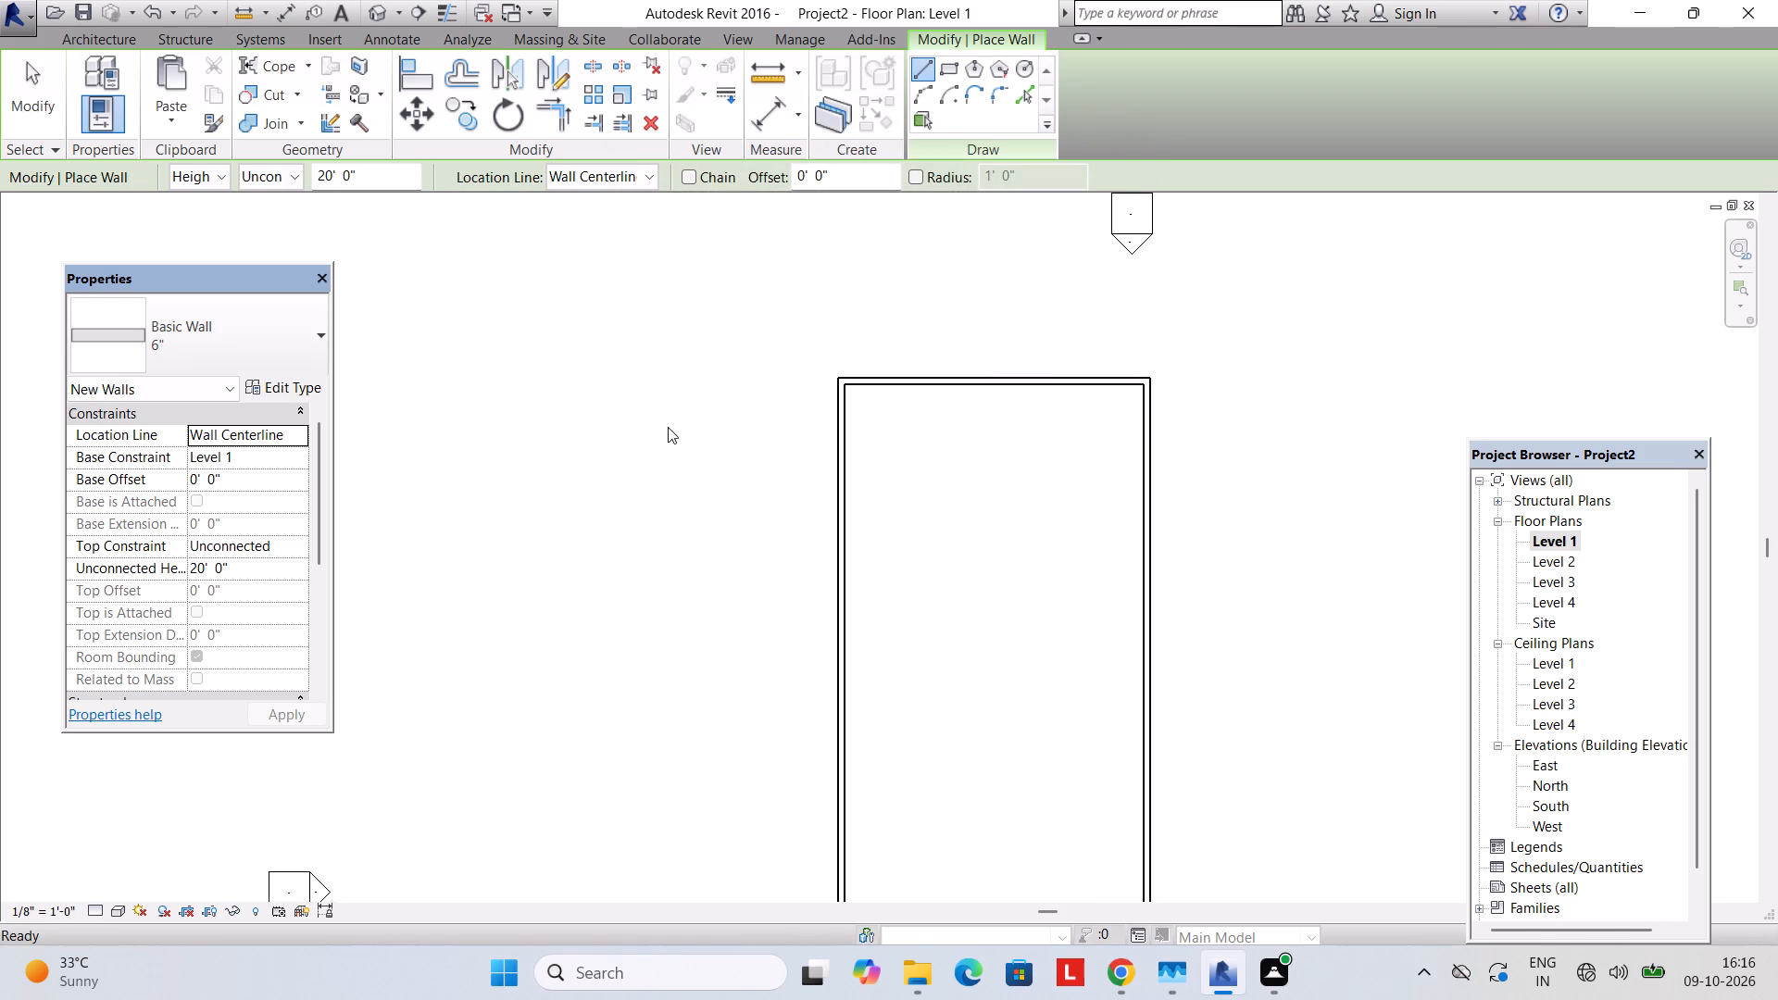
middle_click_drag(725, 407, 695, 398)
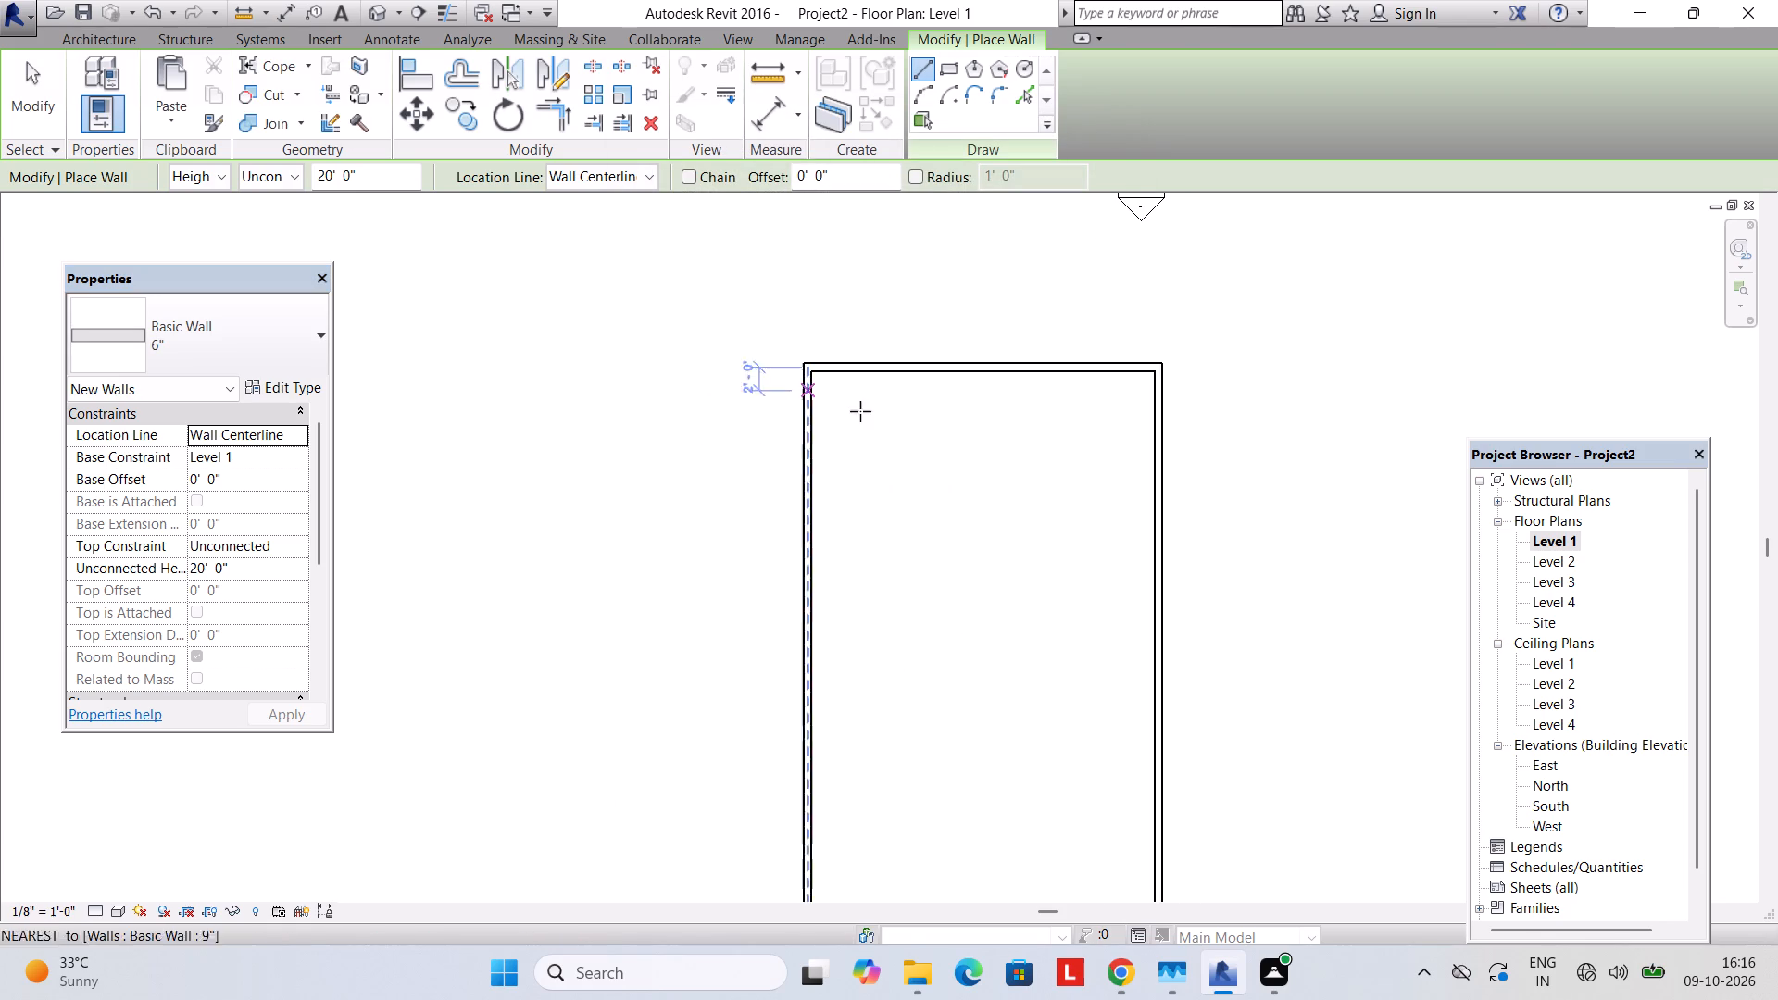
key("Escape")
key("Escape")
left_click(869, 377)
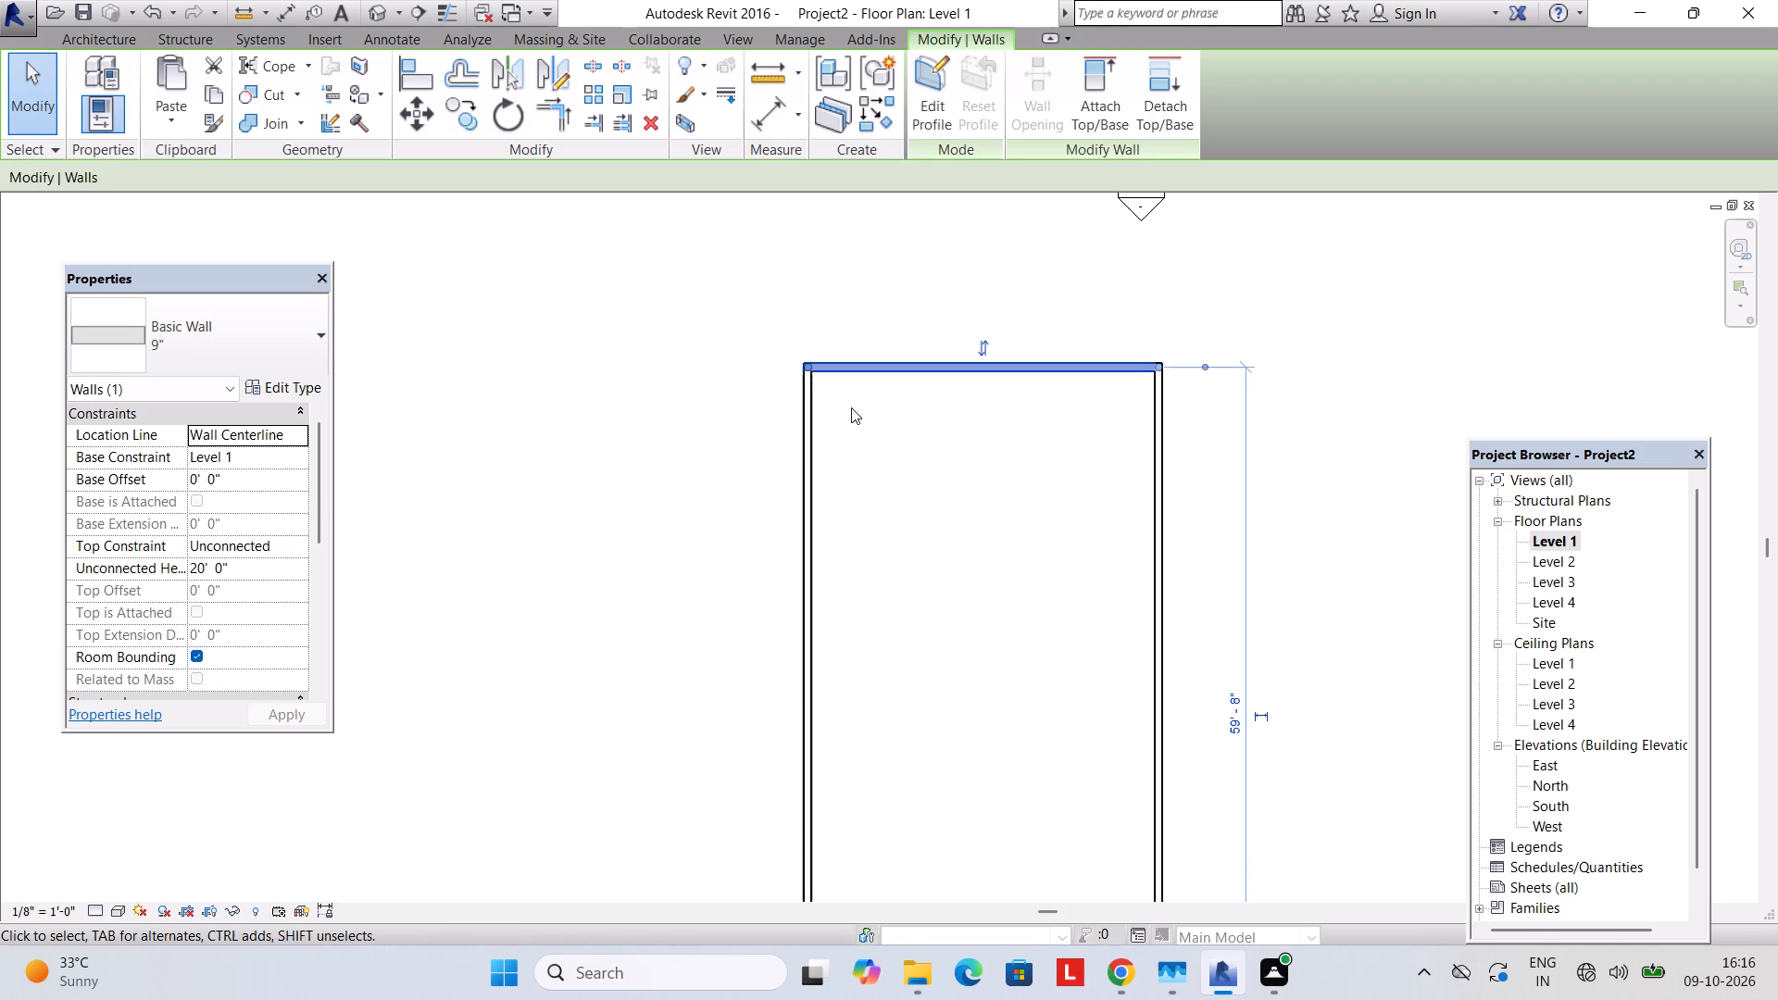
key("s")
key("a")
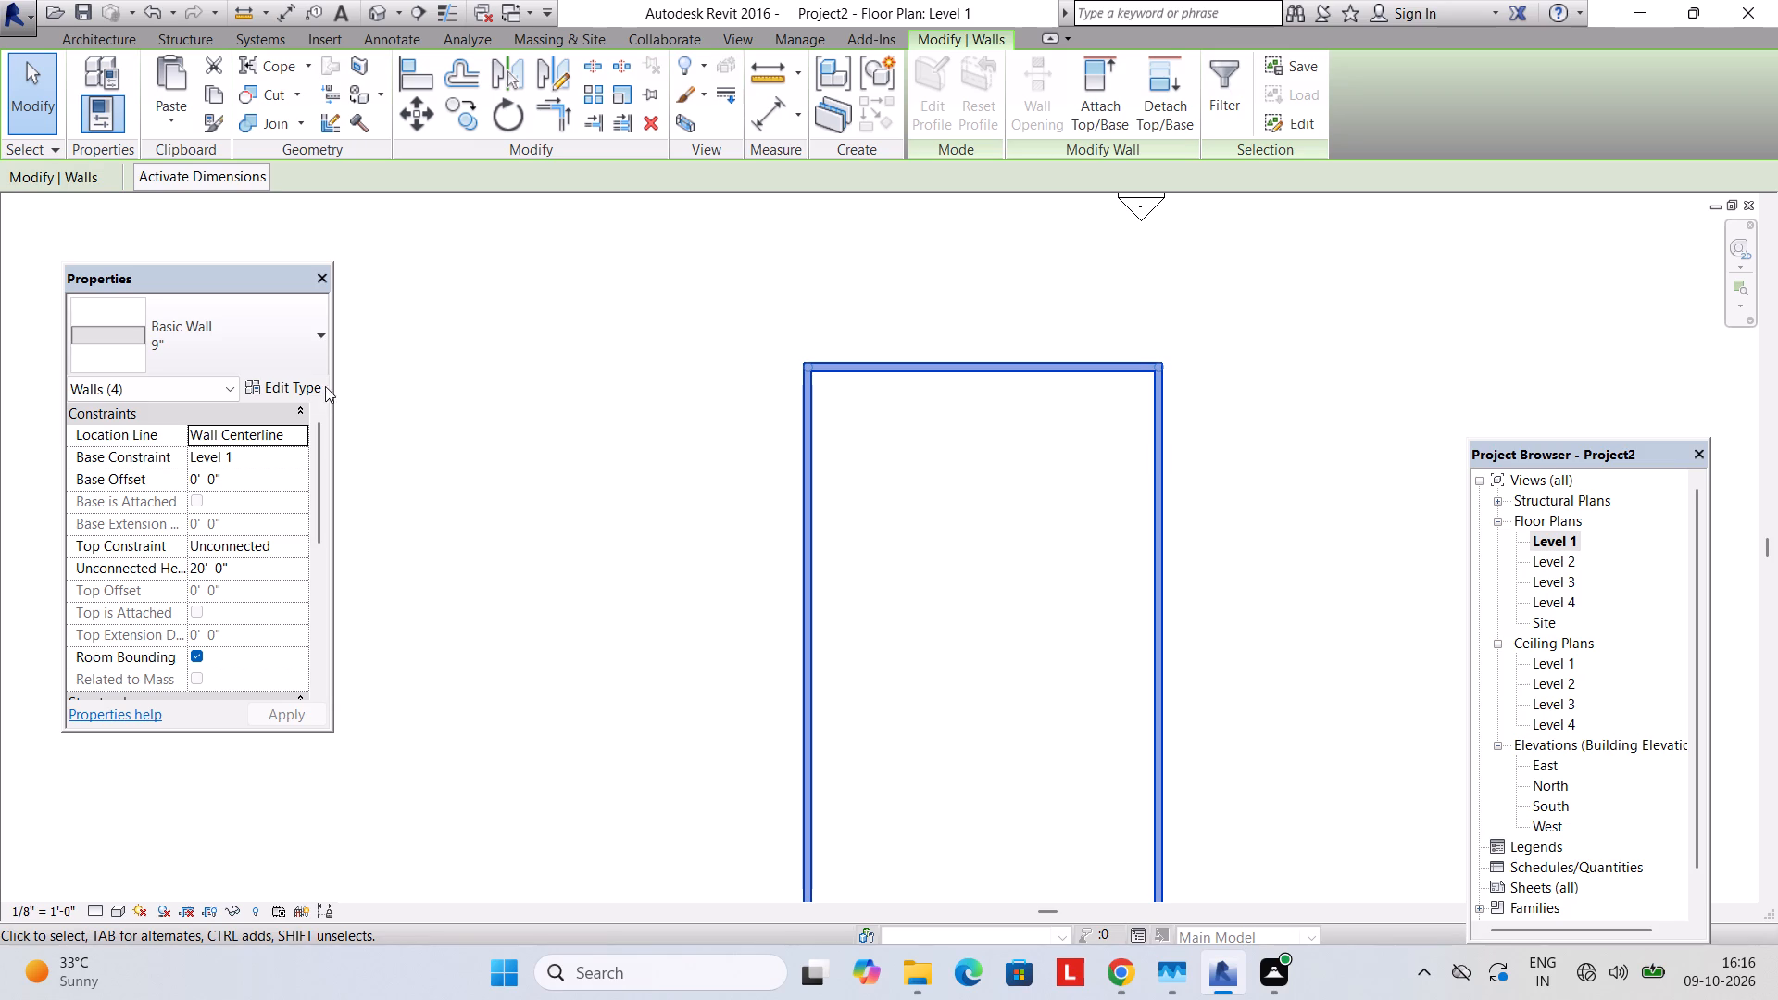
left_click(306, 387)
left_click(935, 363)
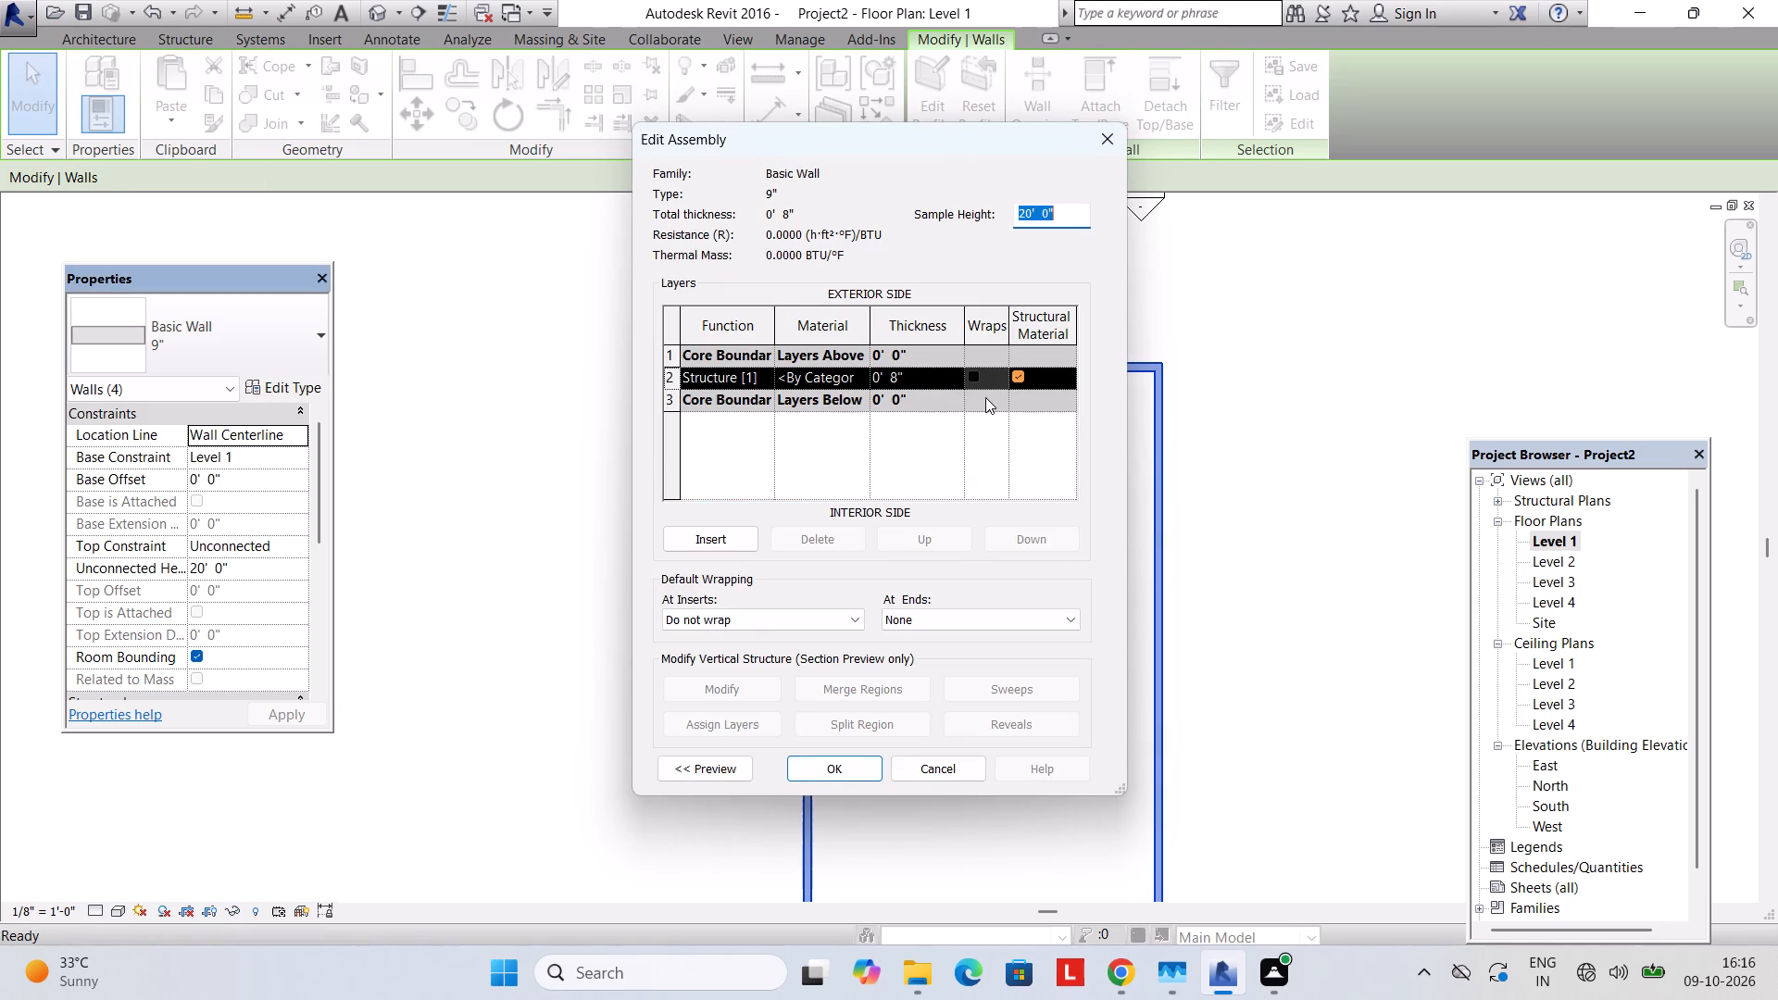
left_click(950, 373)
type("9\"")
key("Return")
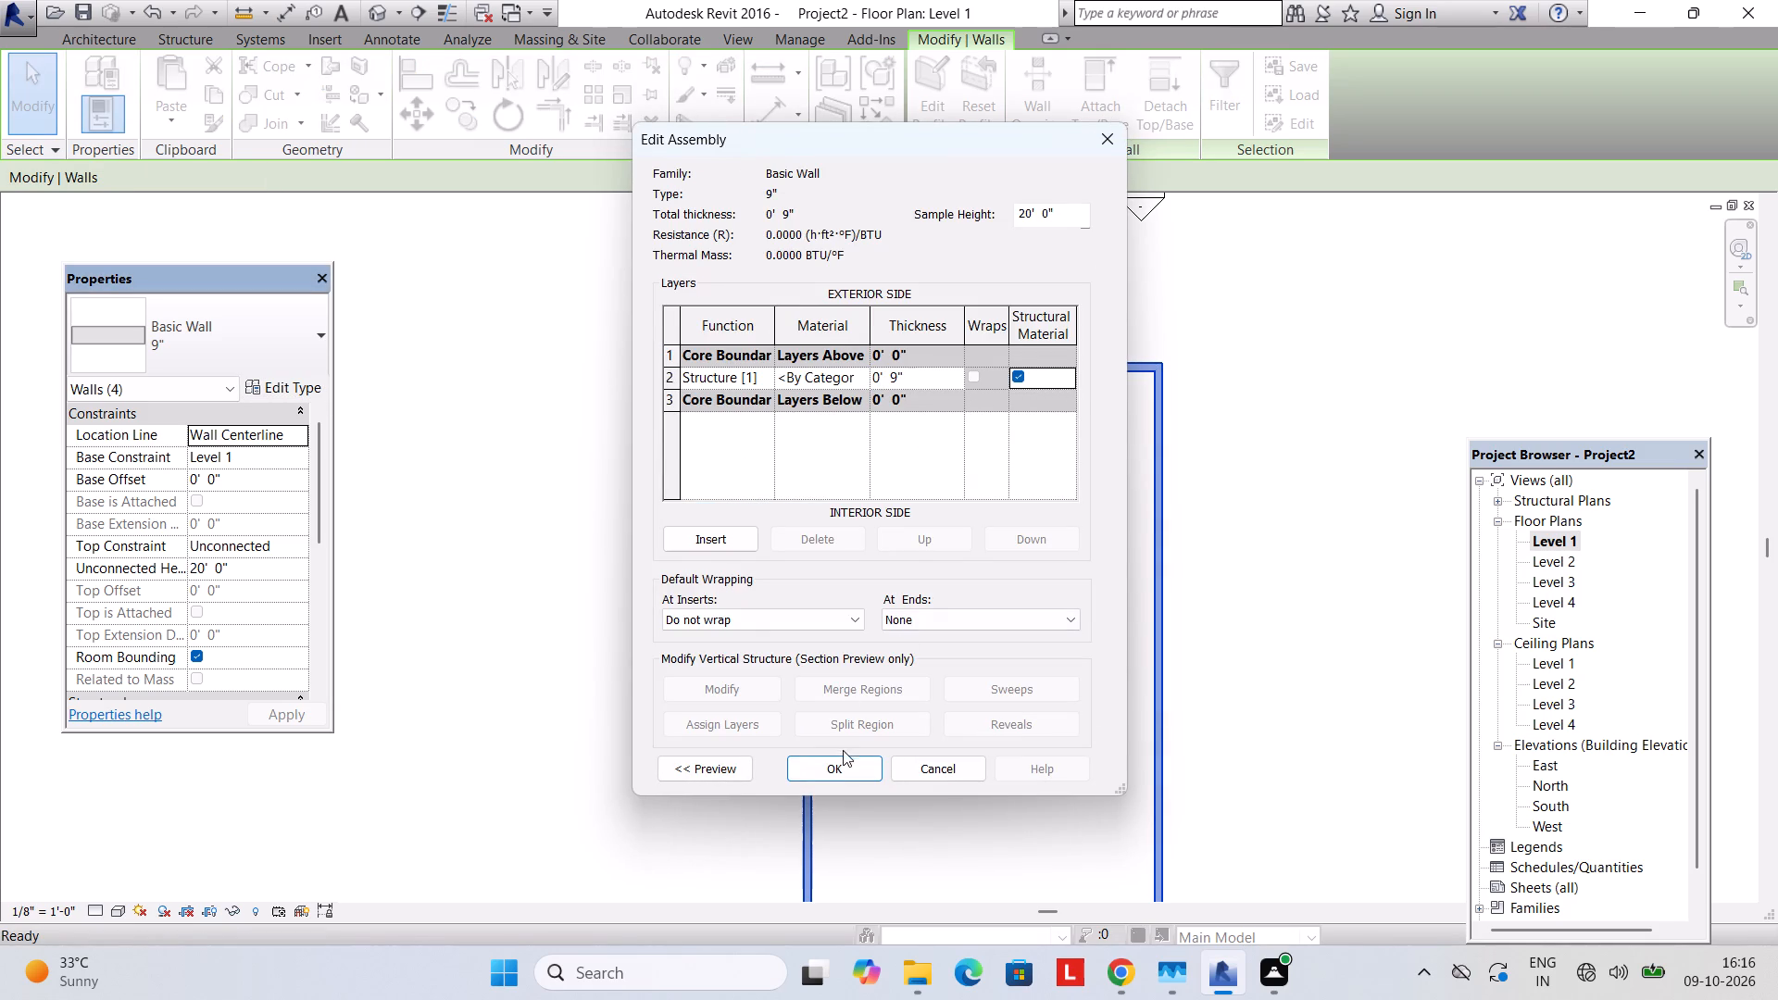
left_click(844, 760)
left_click(843, 769)
key("Escape")
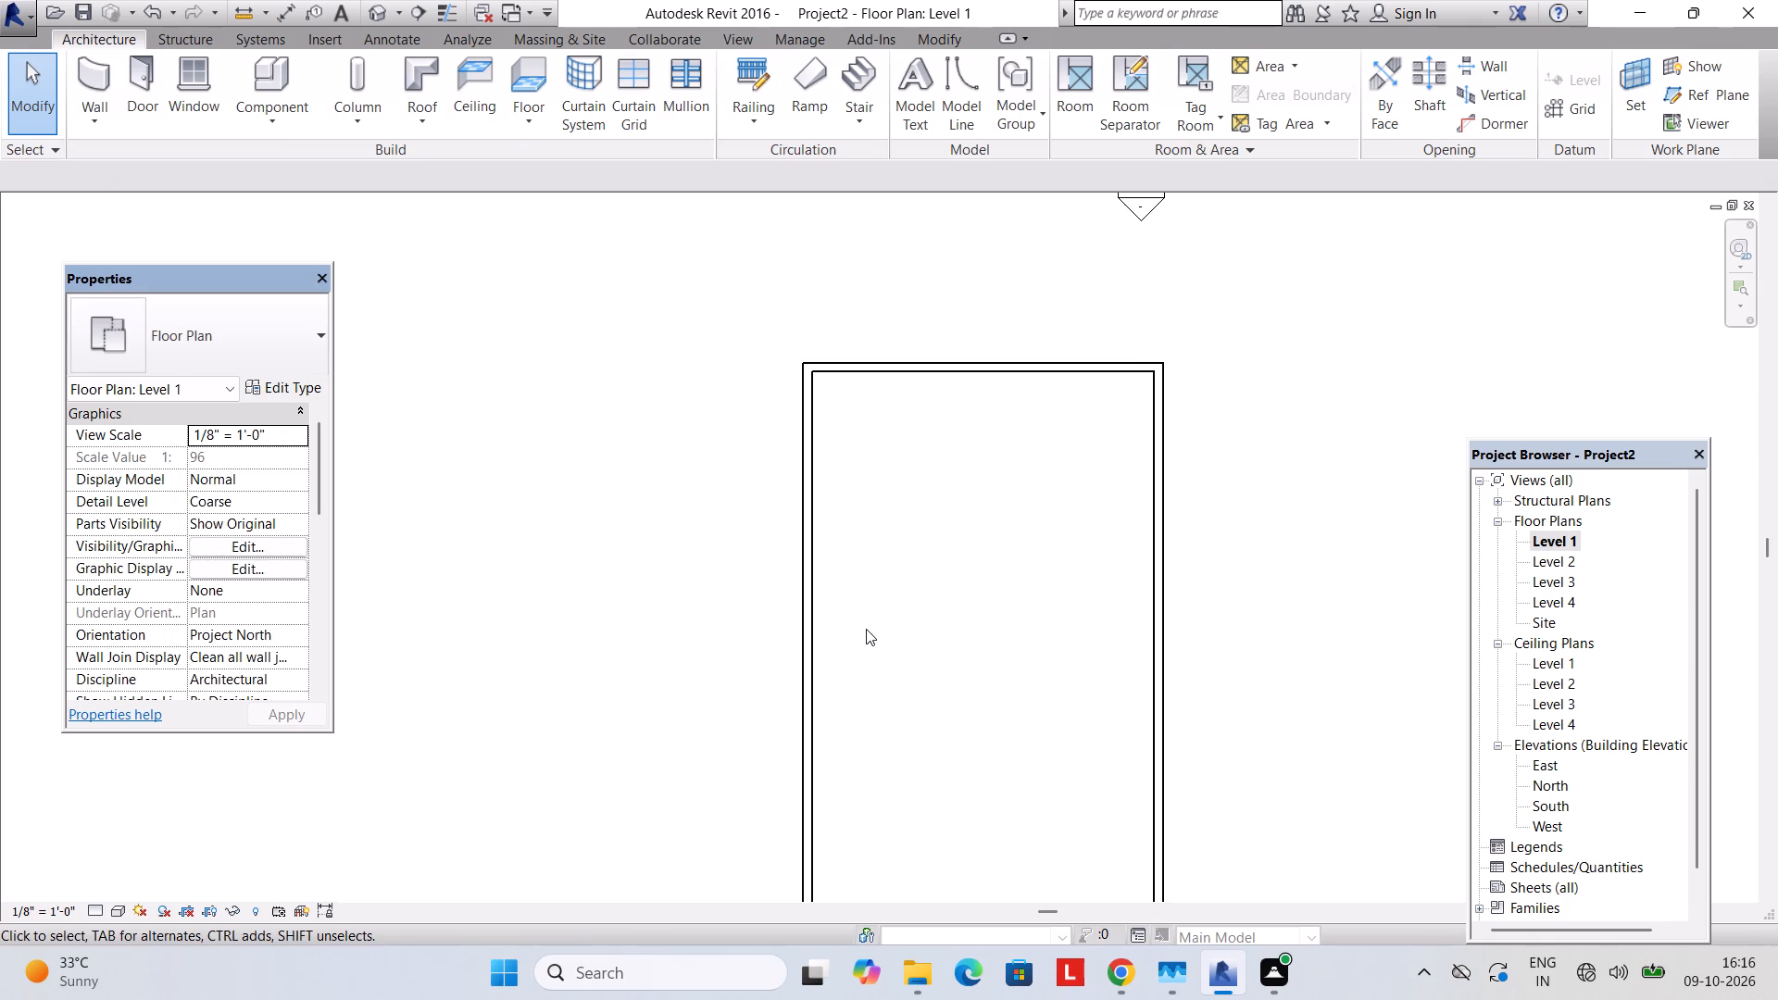
Start an architectural wall of the 6" type and set its location line to Finish Face: Interior.
middle_click_drag(866, 624, 844, 539)
scroll(845, 528, "down", 2)
middle_click_drag(859, 543, 840, 526)
left_click(197, 361)
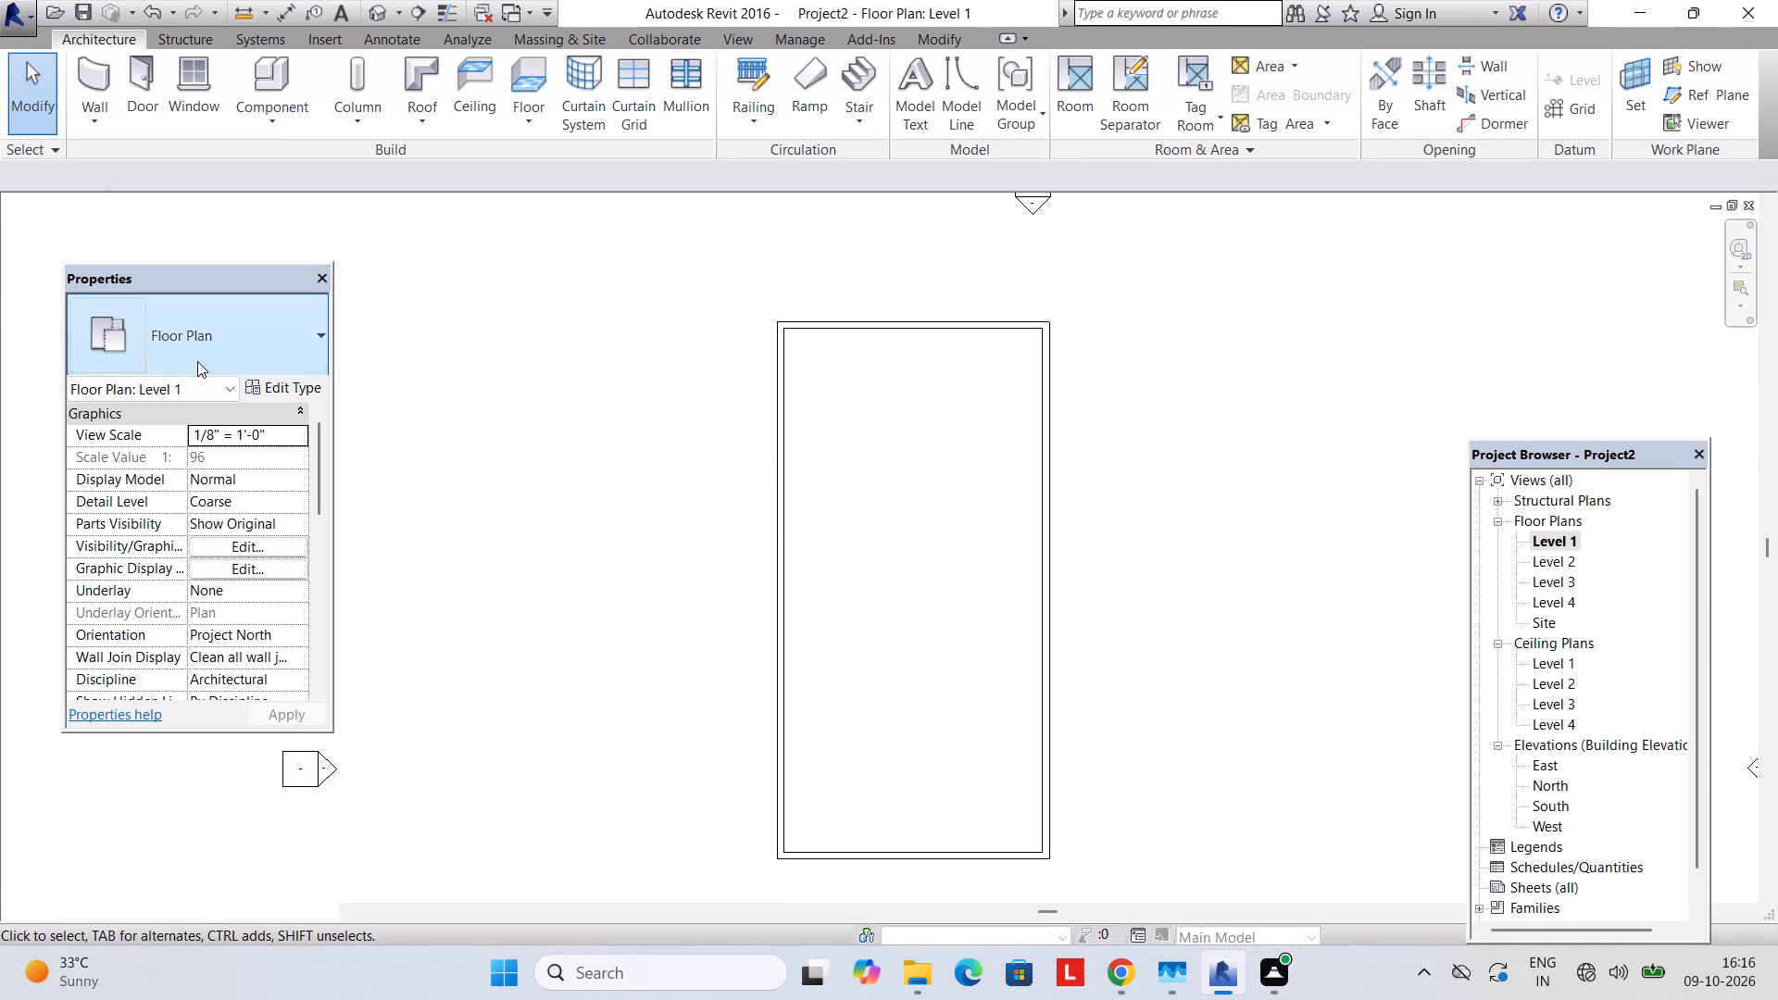
key("Escape")
left_click(87, 81)
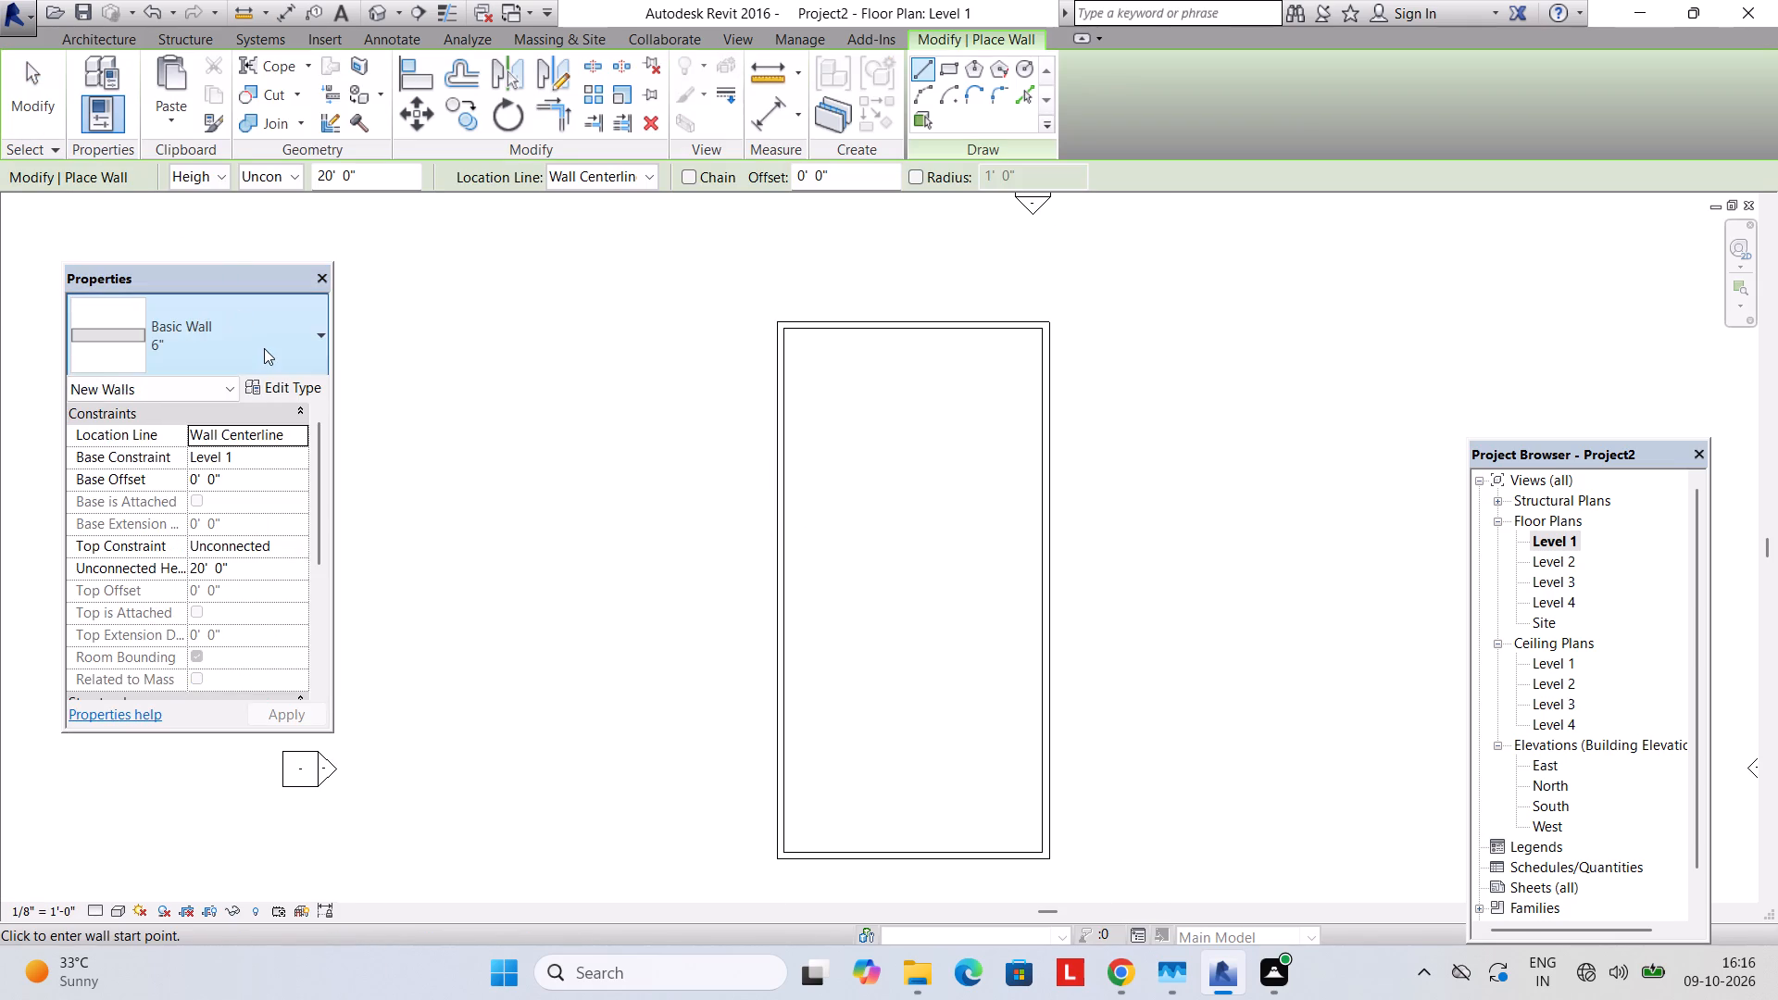
left_click(264, 348)
key("Escape")
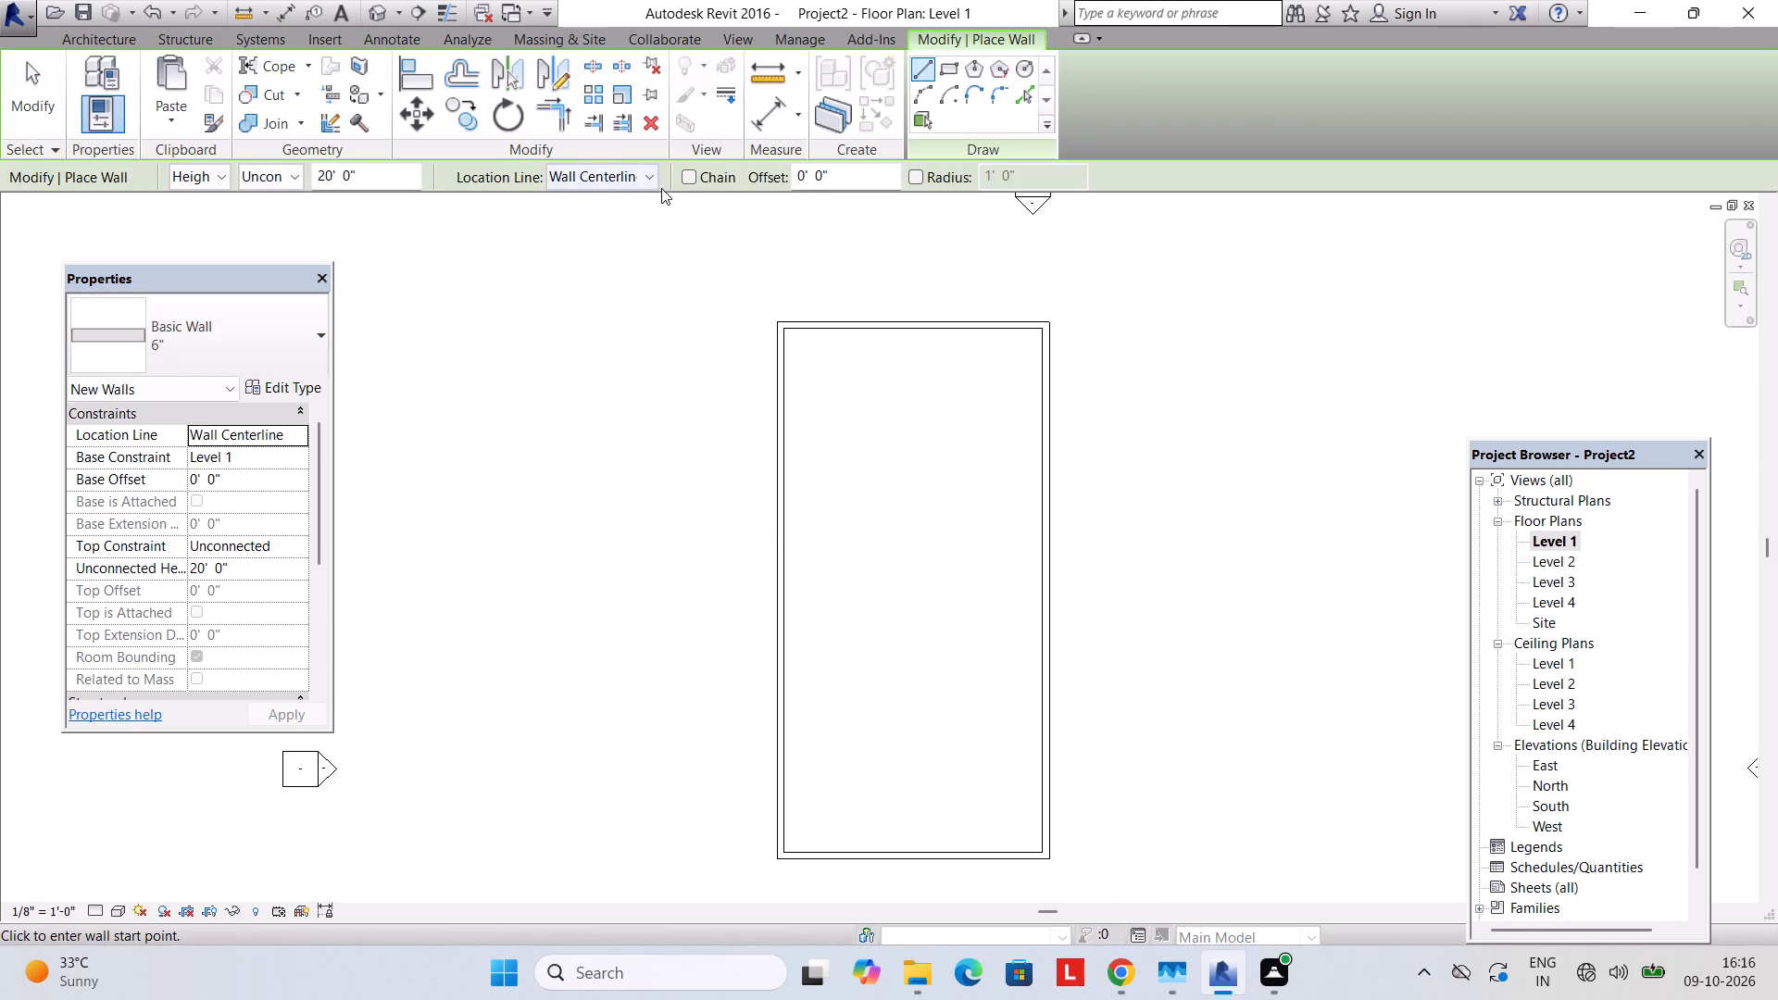
left_click(628, 166)
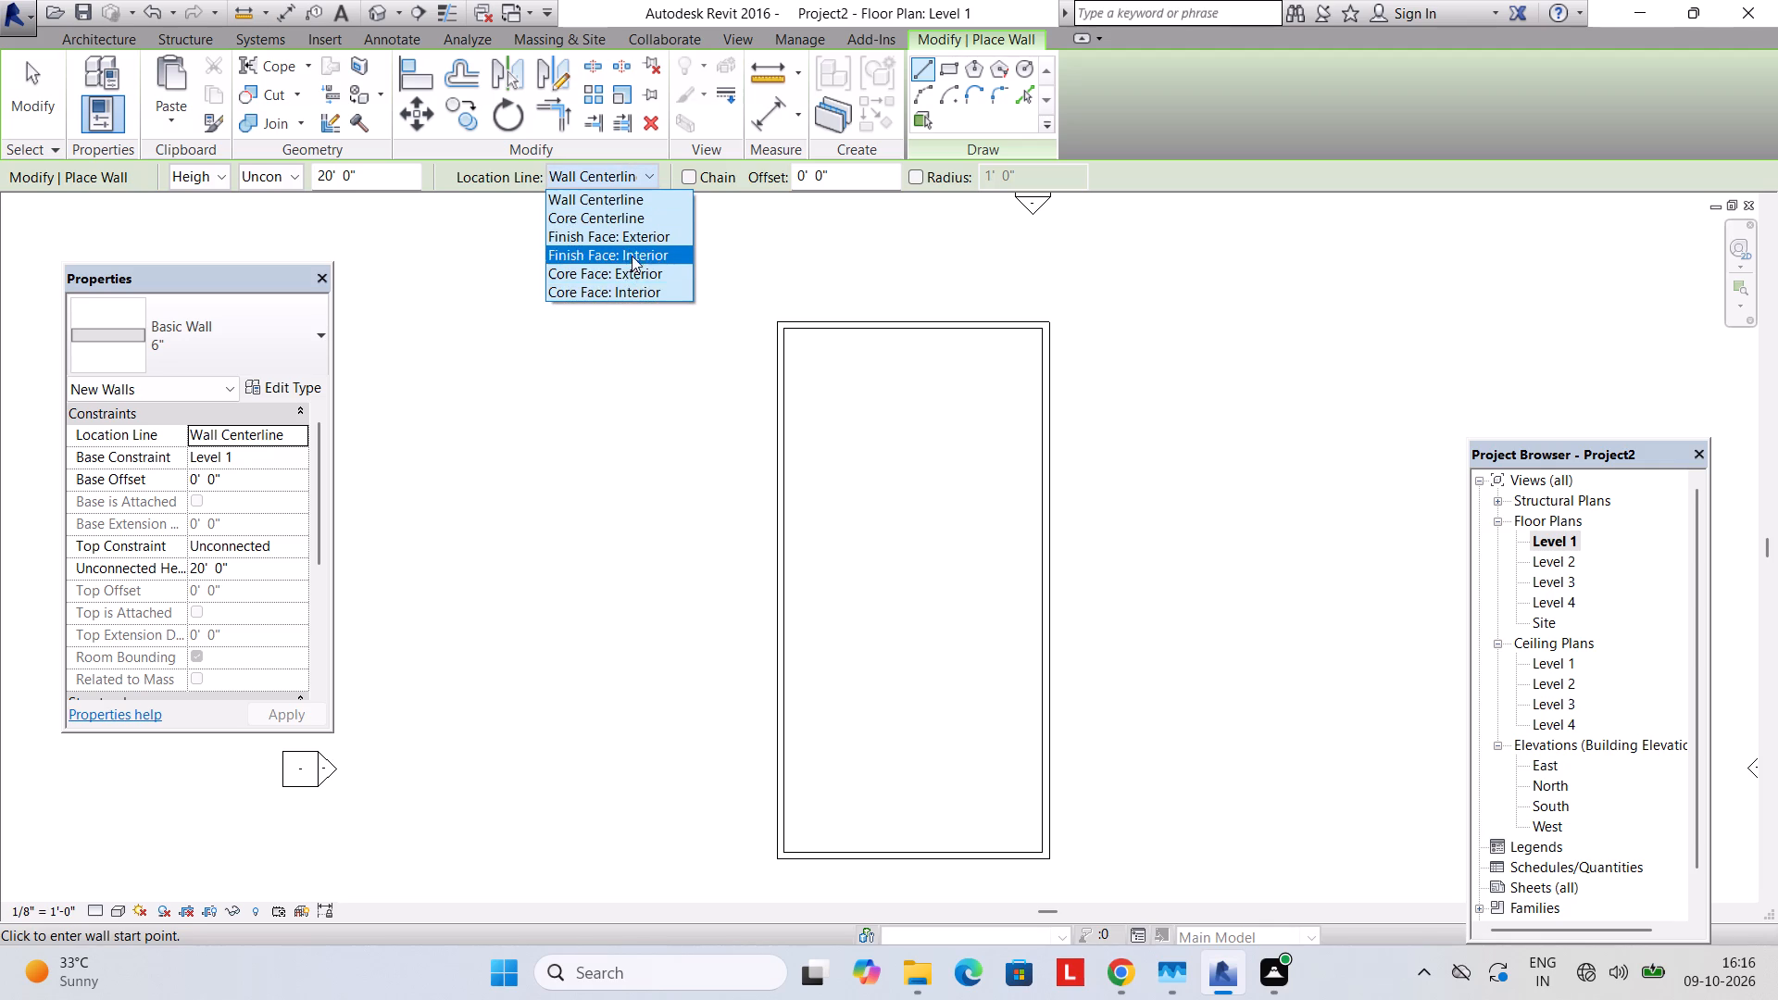
left_click(632, 256)
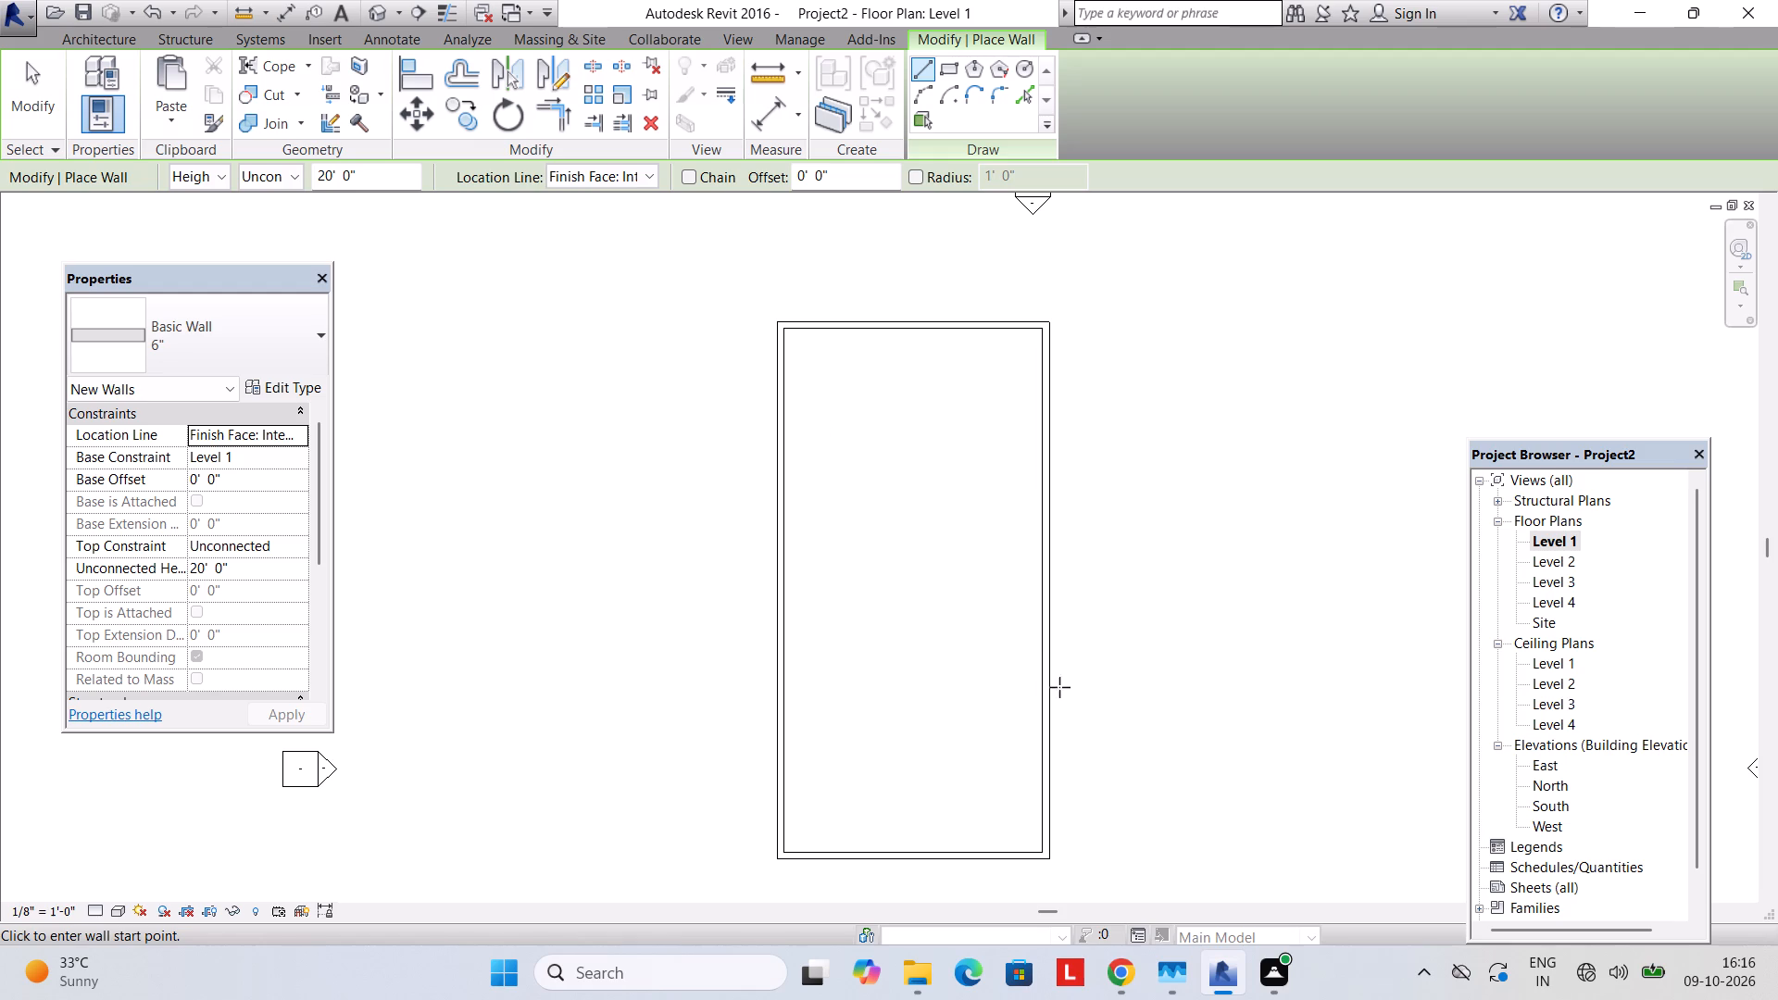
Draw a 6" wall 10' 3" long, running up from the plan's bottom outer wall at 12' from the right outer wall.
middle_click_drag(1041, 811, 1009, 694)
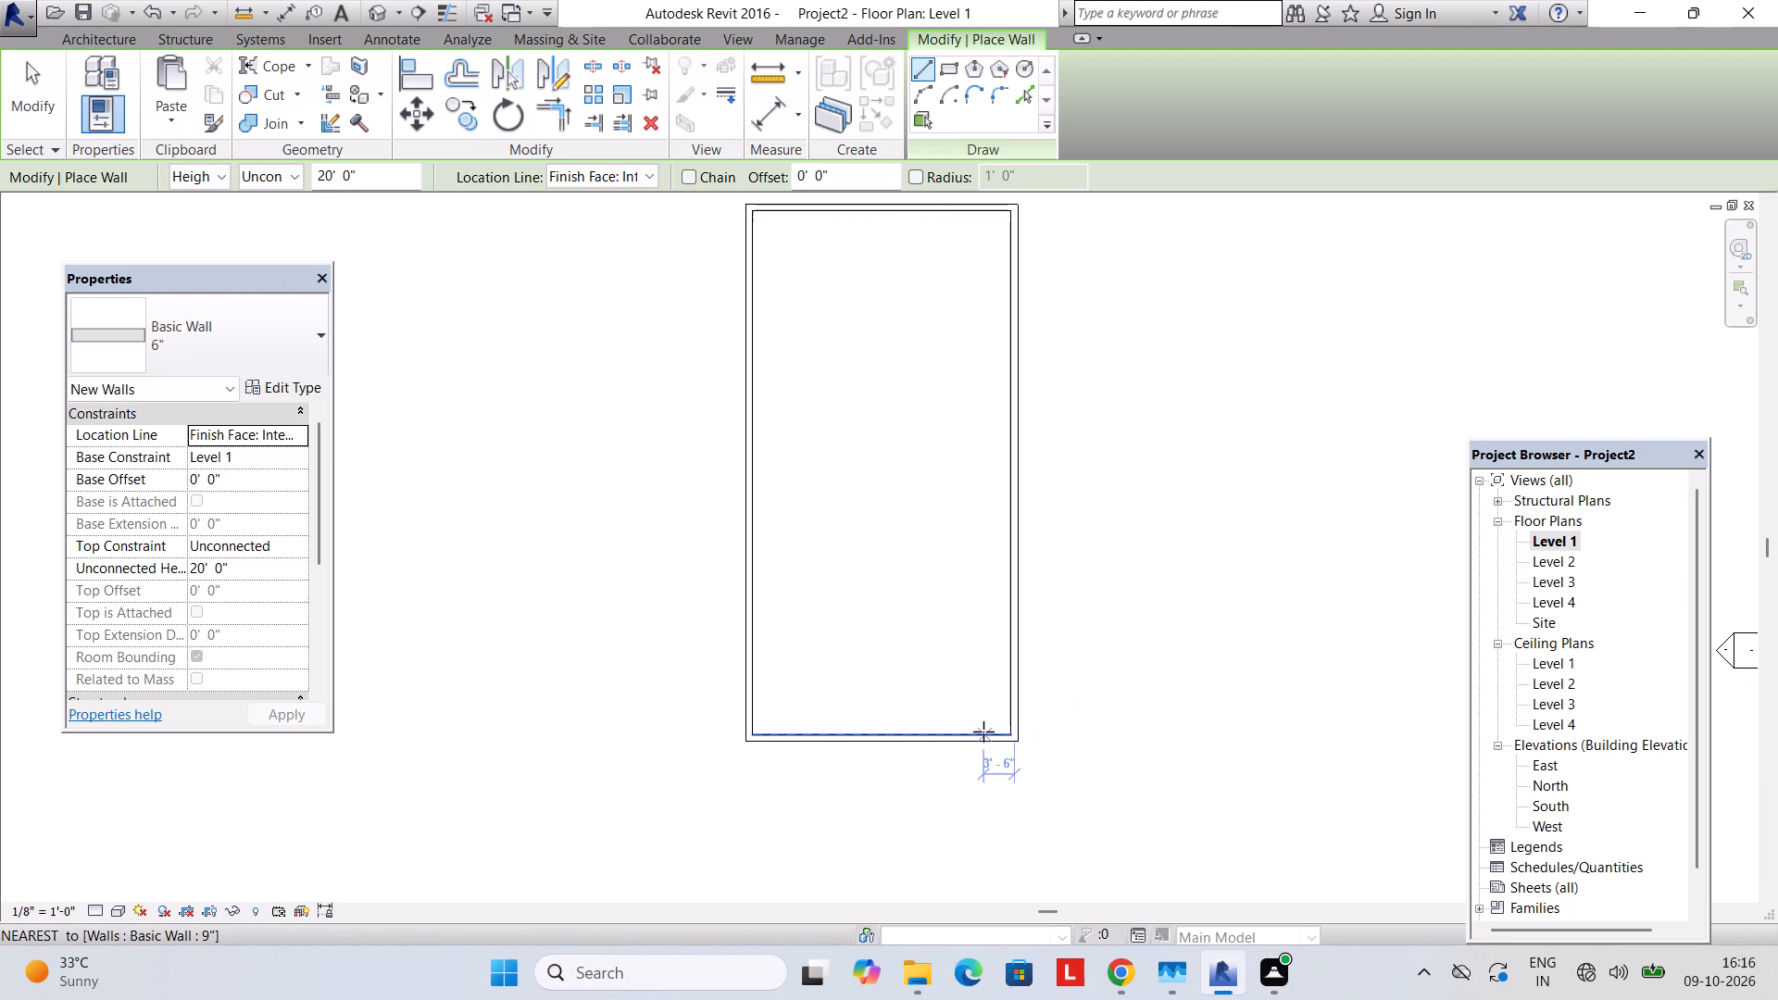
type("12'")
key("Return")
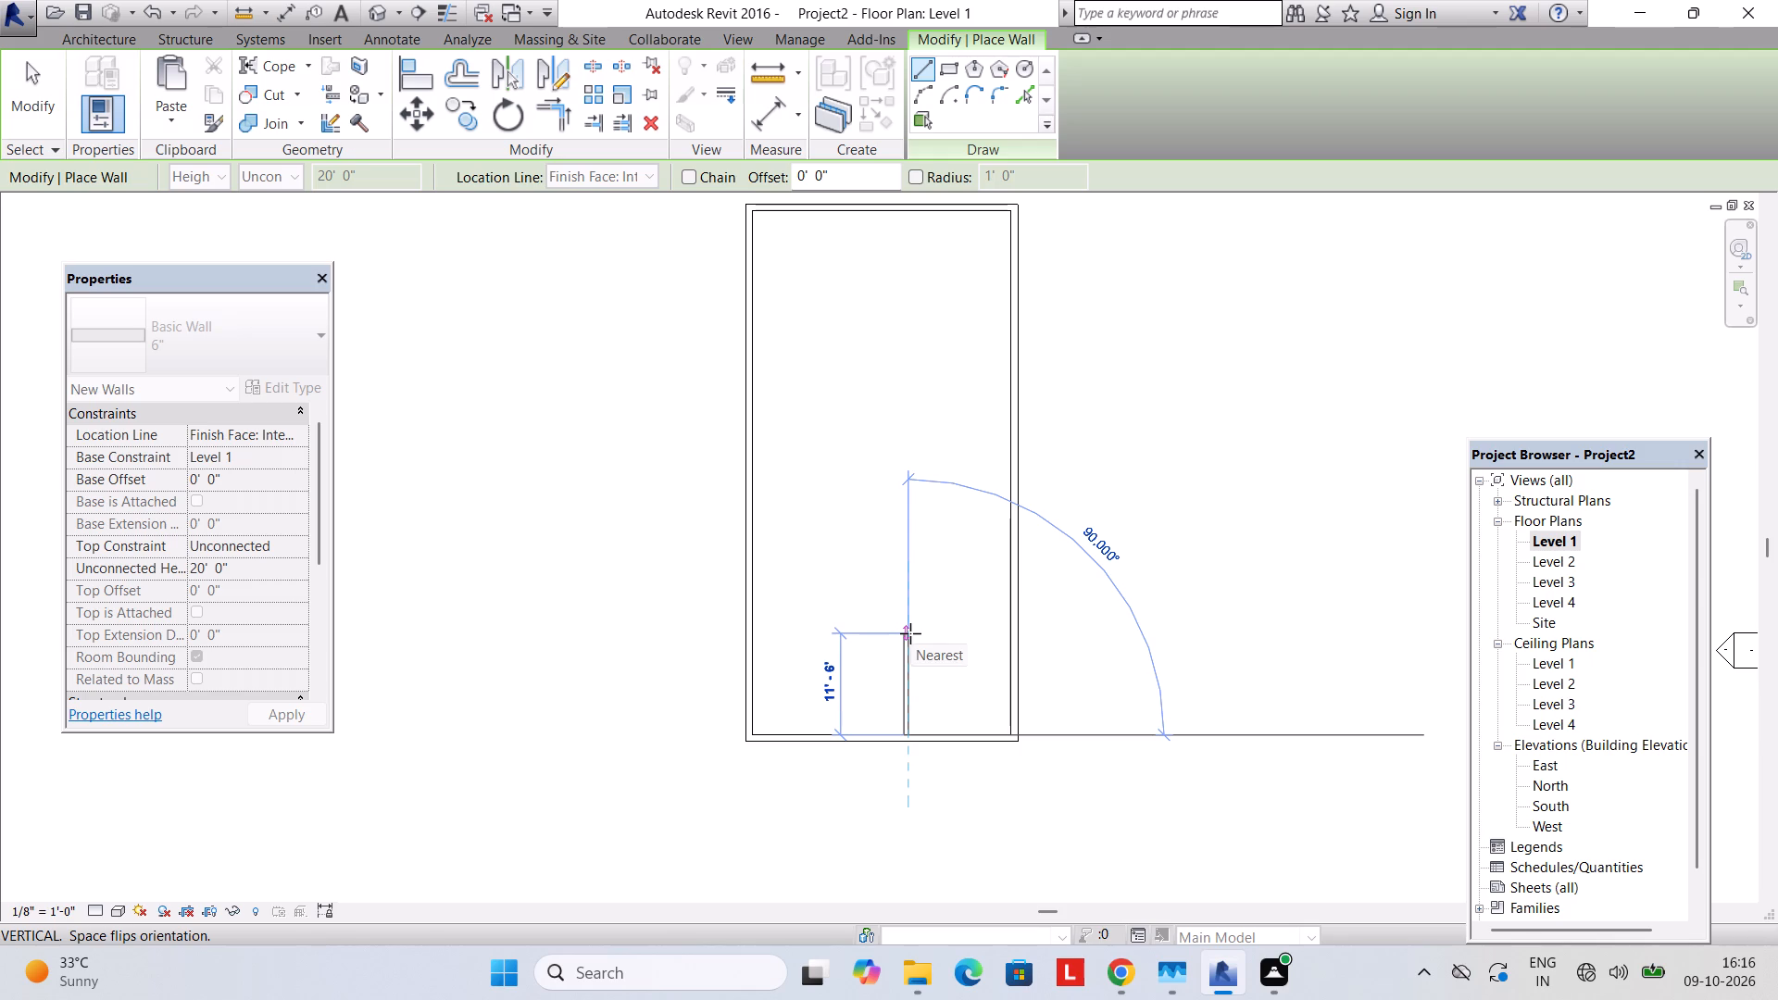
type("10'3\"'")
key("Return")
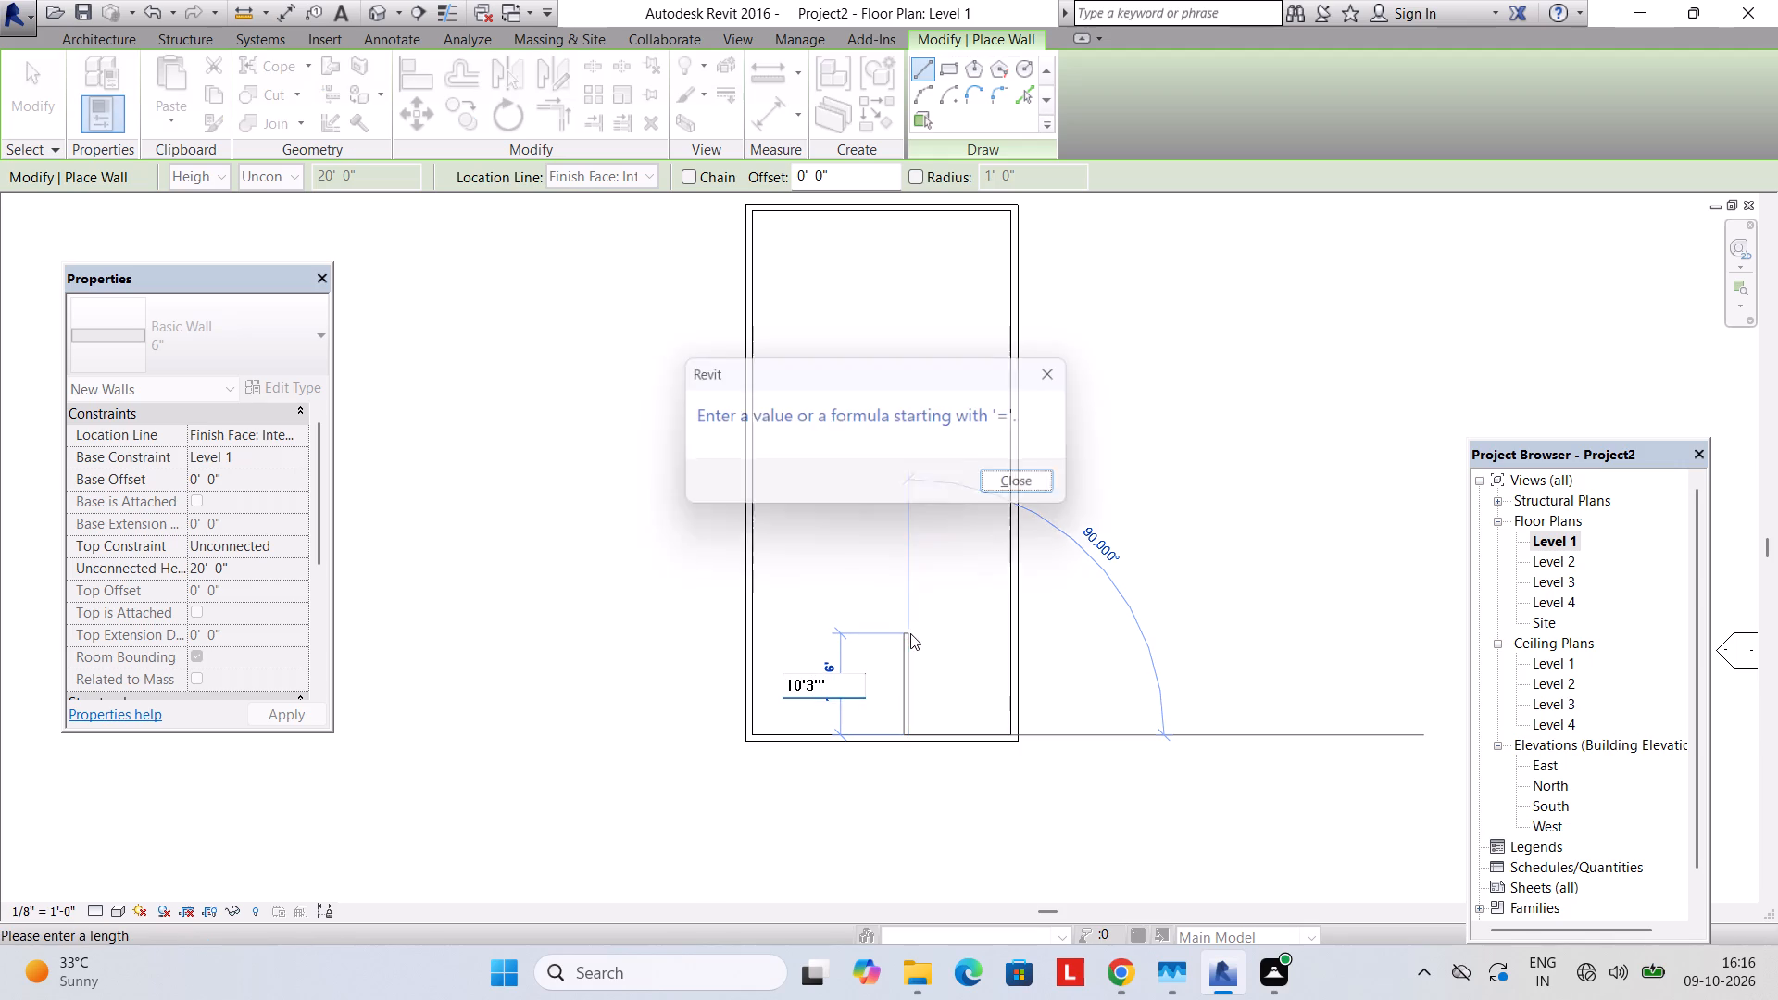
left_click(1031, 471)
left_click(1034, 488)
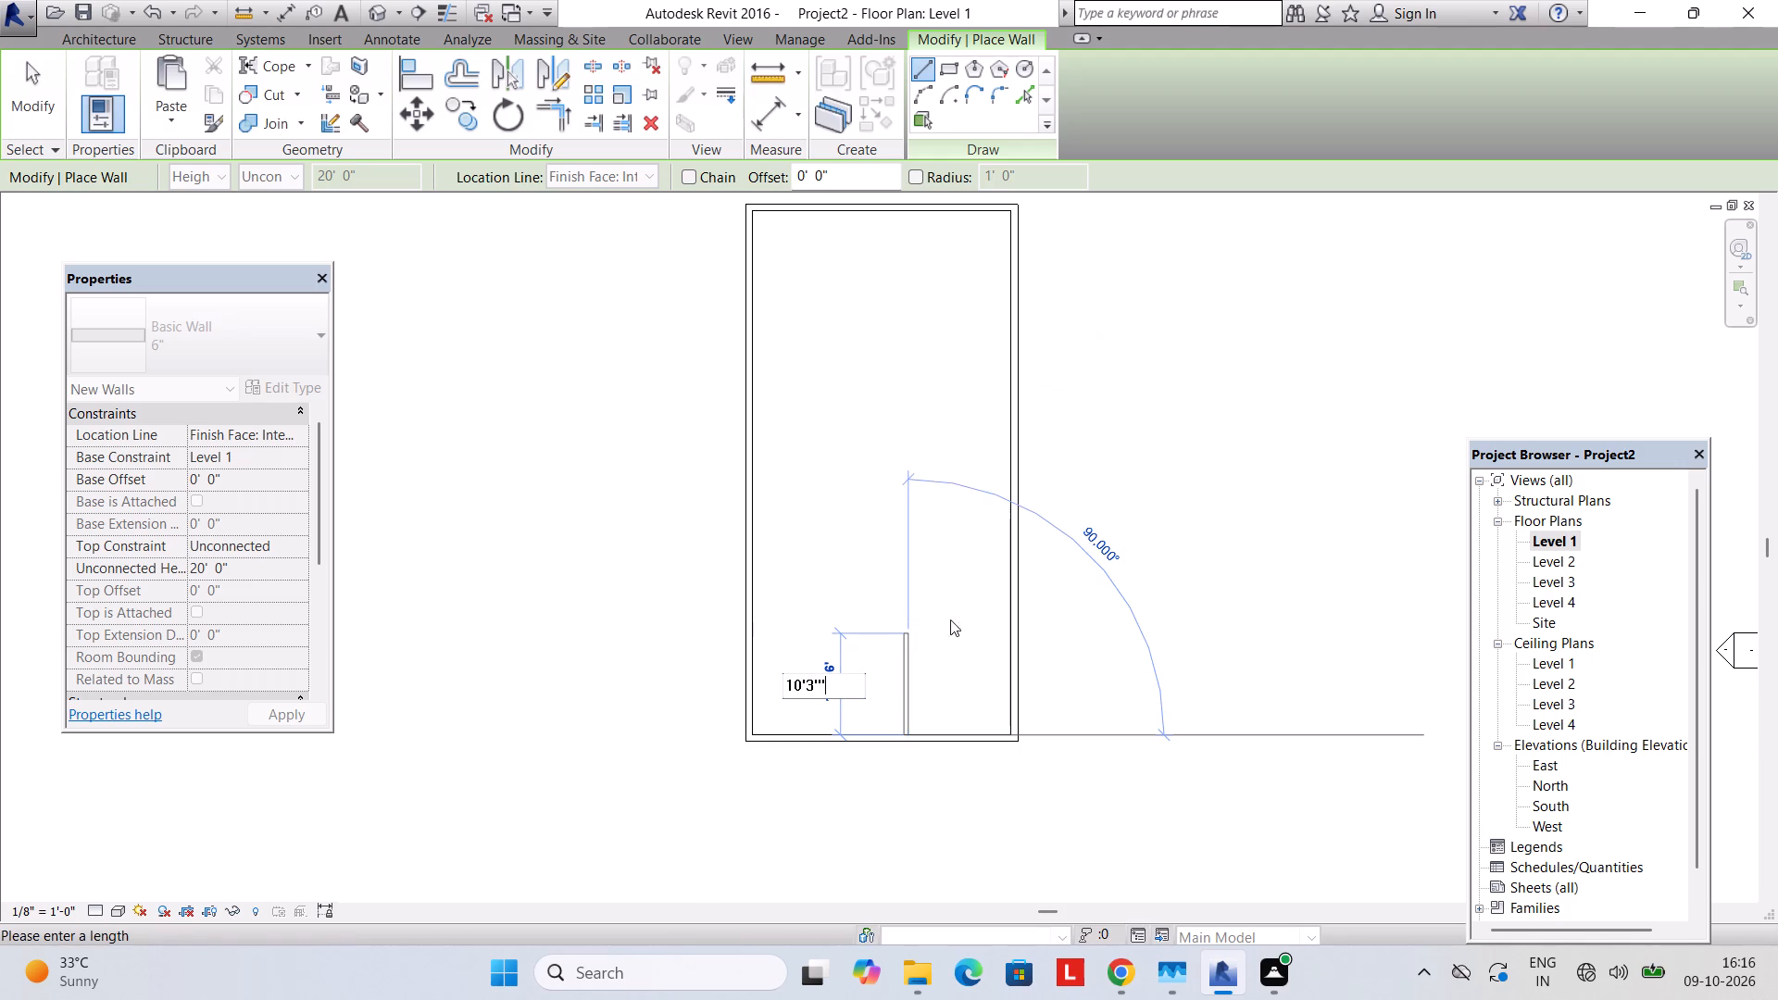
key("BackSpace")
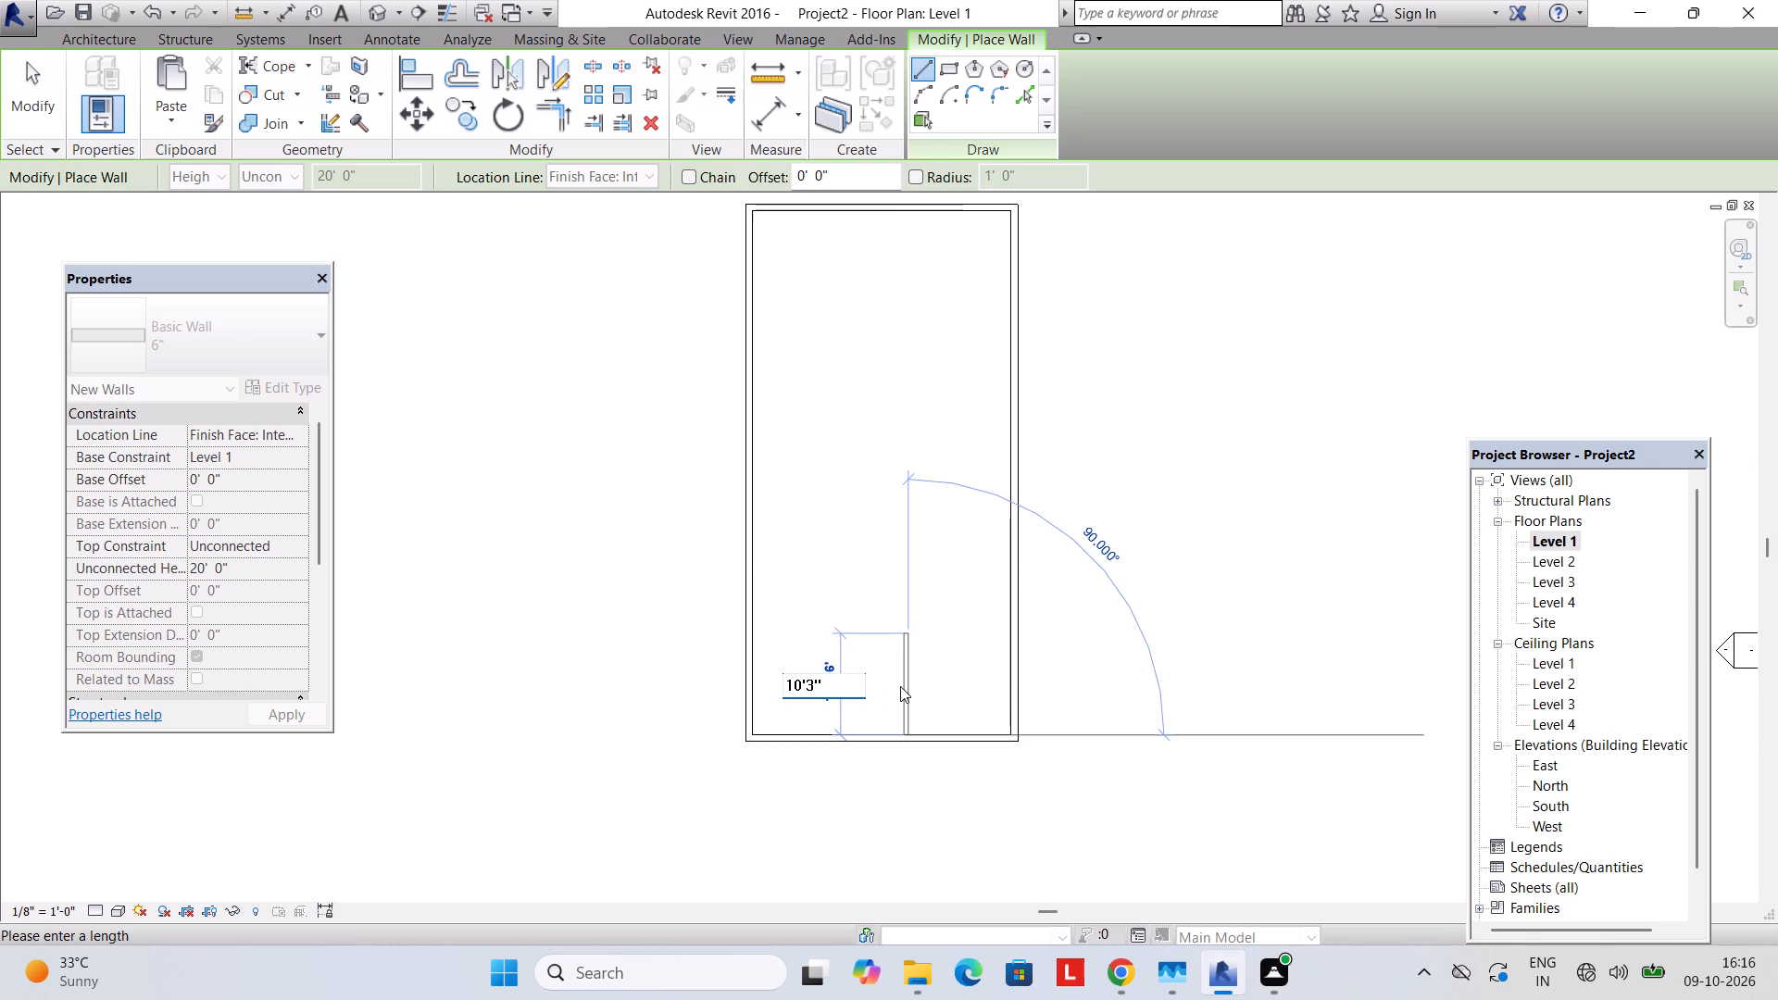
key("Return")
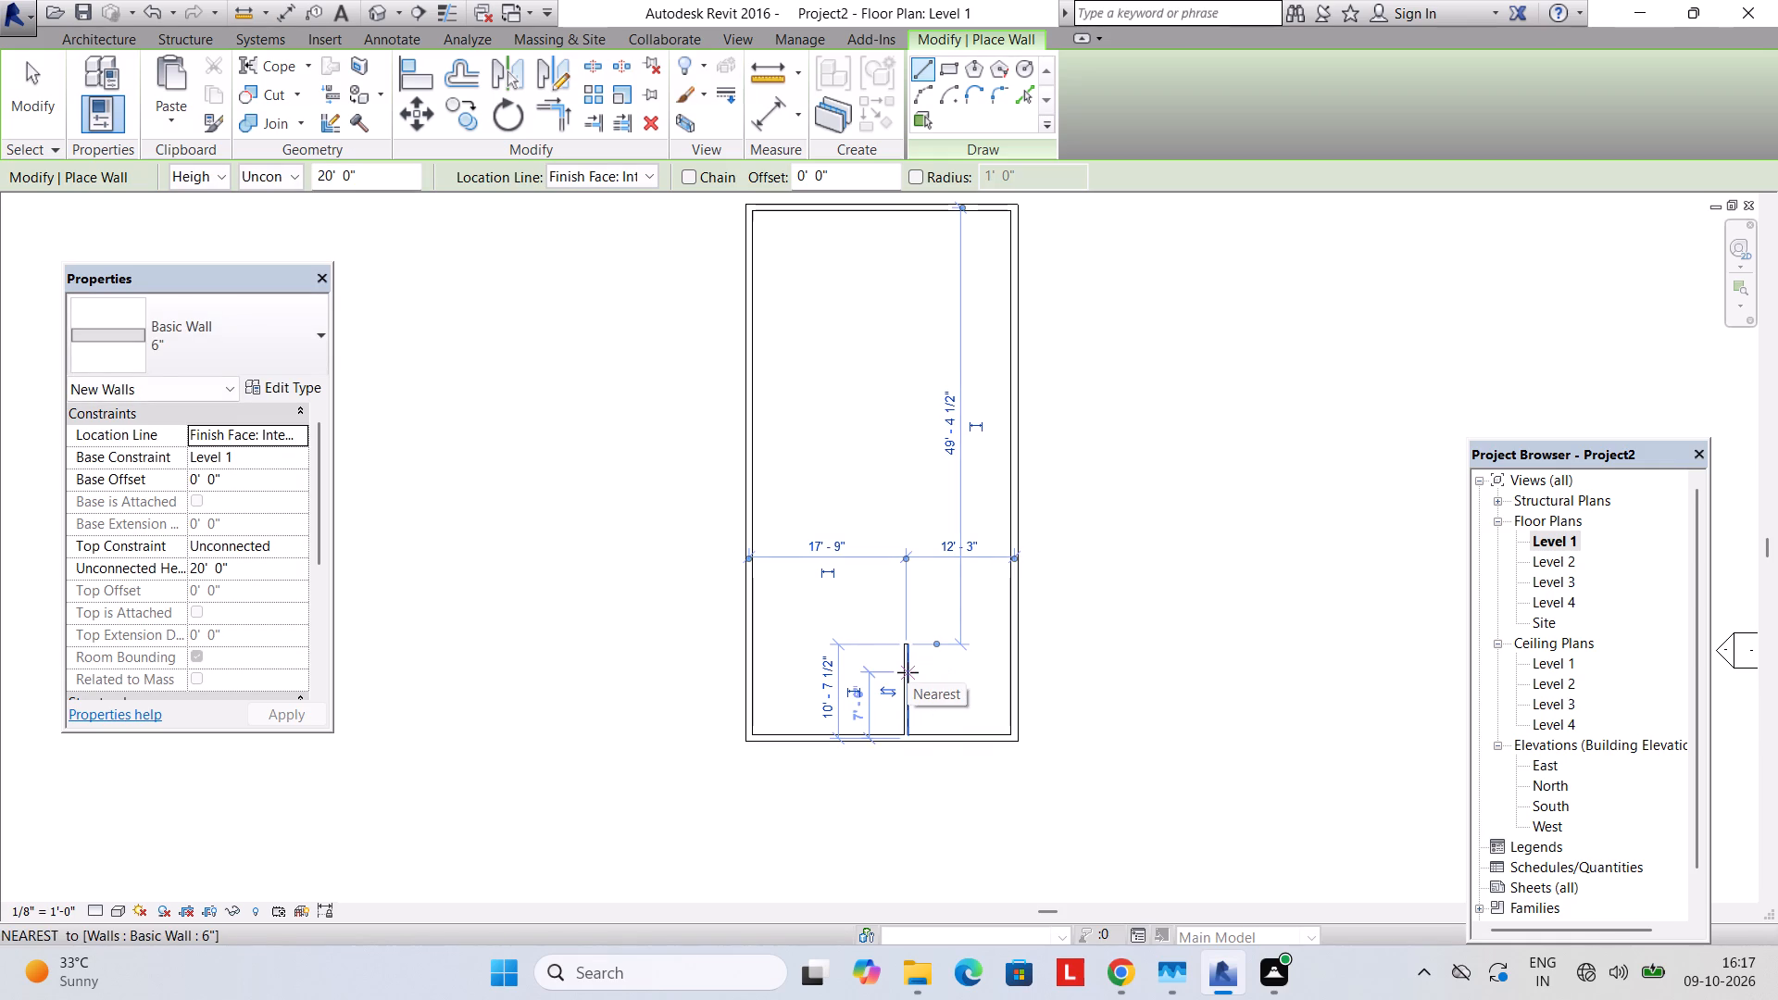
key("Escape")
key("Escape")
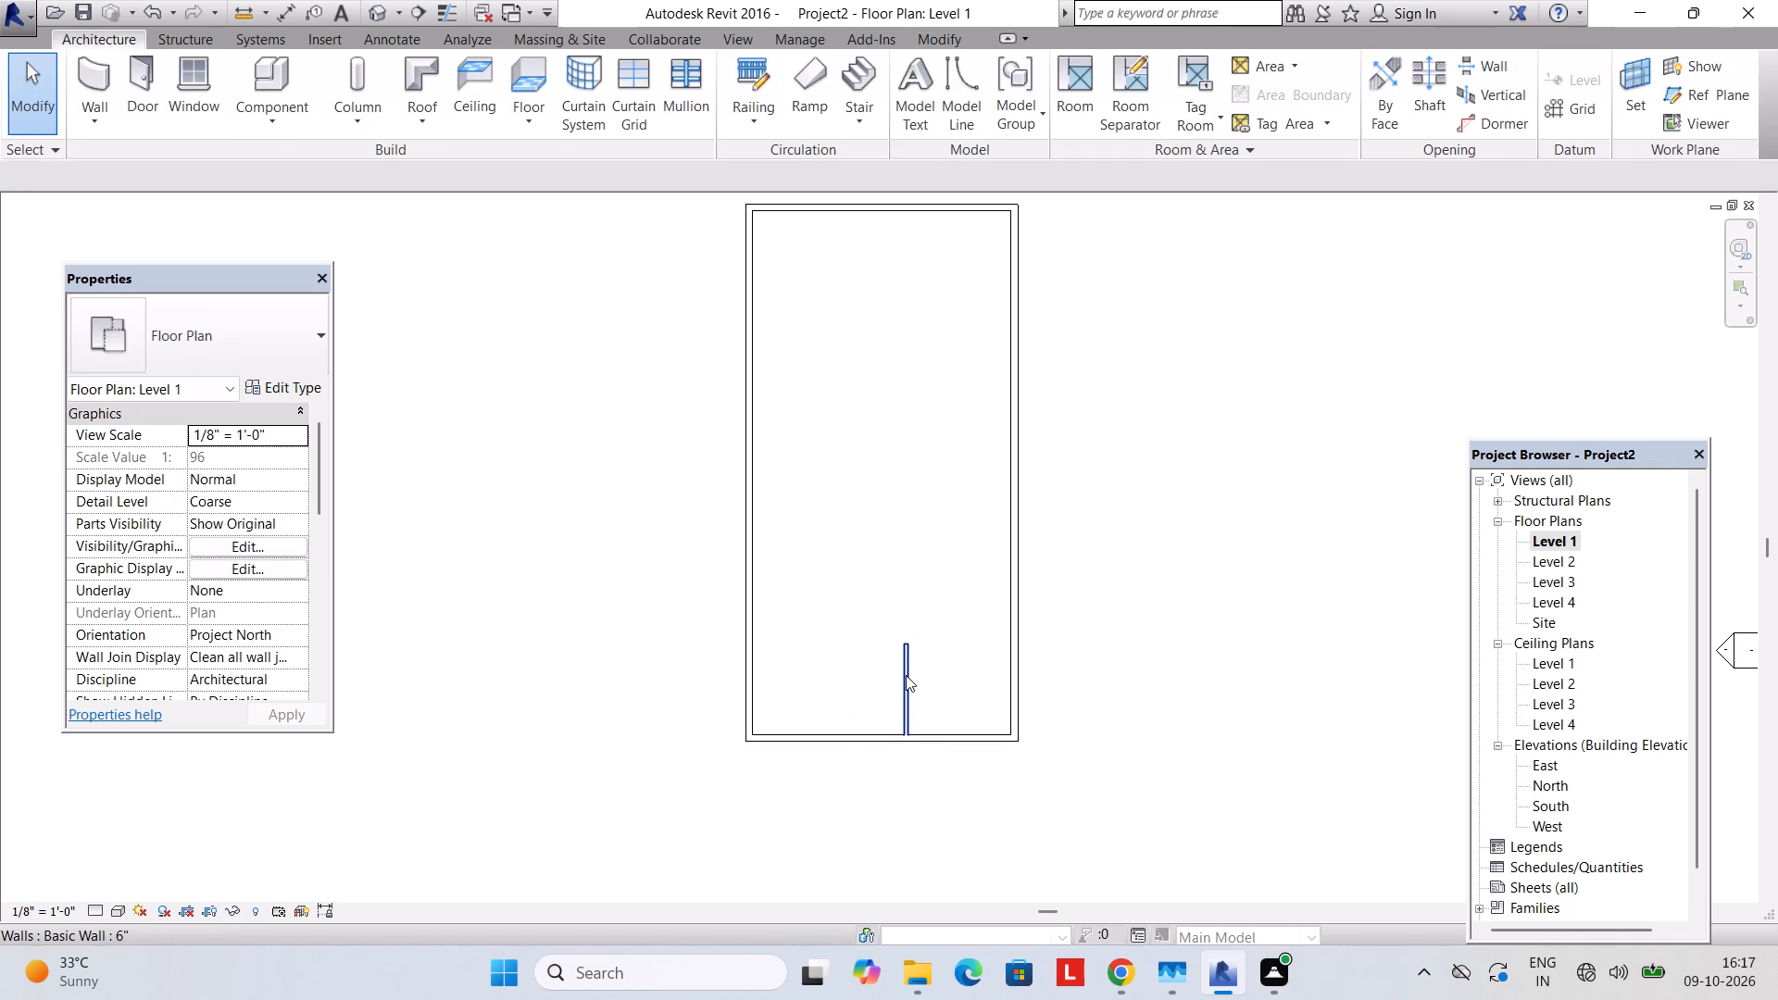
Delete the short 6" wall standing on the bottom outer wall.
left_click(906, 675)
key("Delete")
Draw a 9" wall straight across between the right and left outer walls, 9' from the bottom outer wall.
middle_click_drag(906, 684, 915, 785)
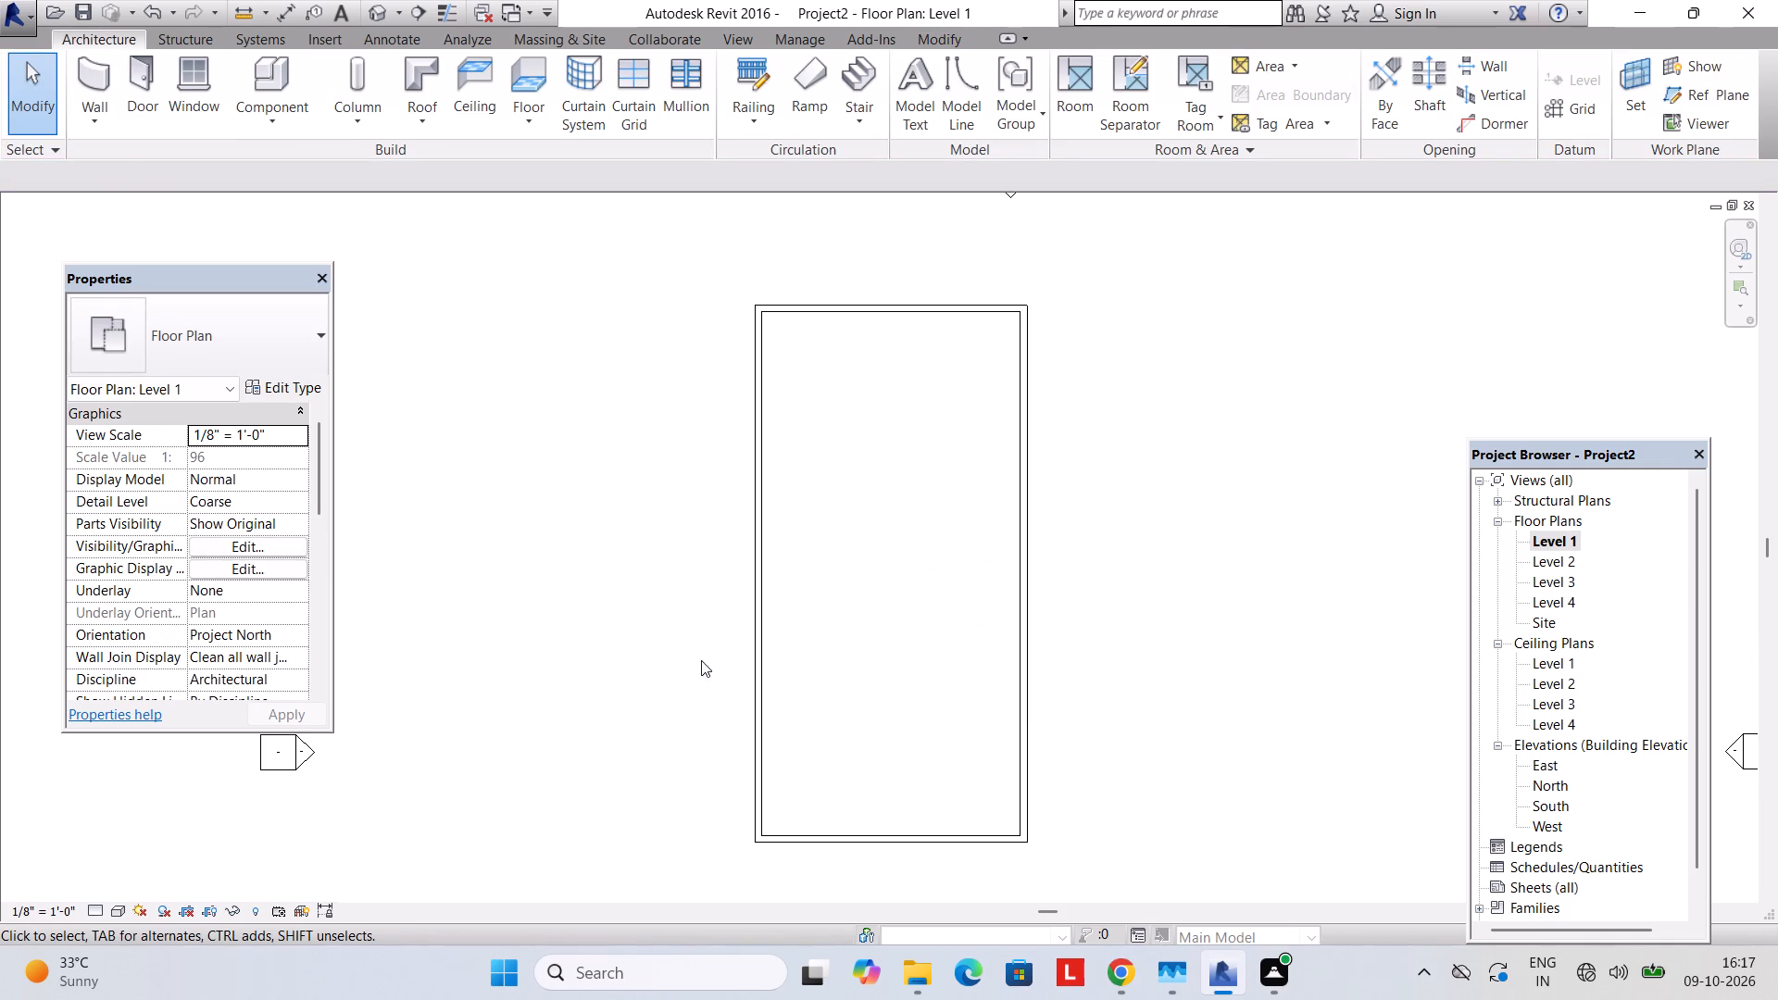
left_click(102, 80)
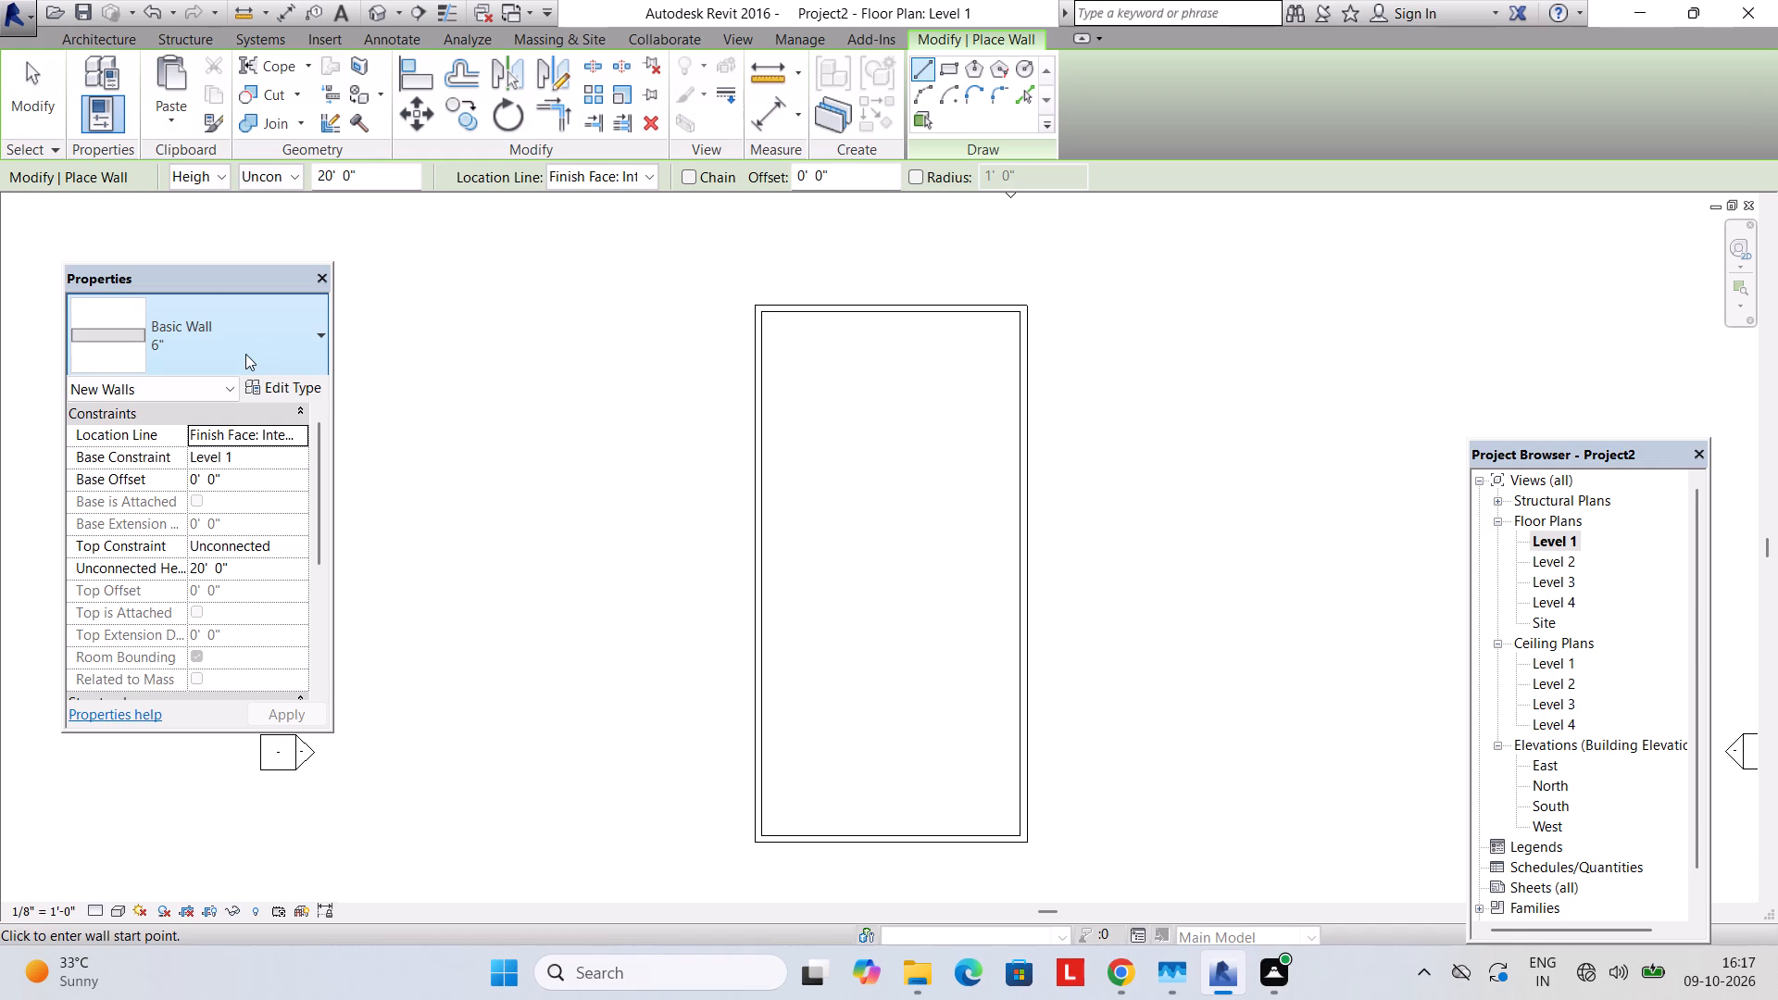
left_click(252, 350)
left_click(288, 493)
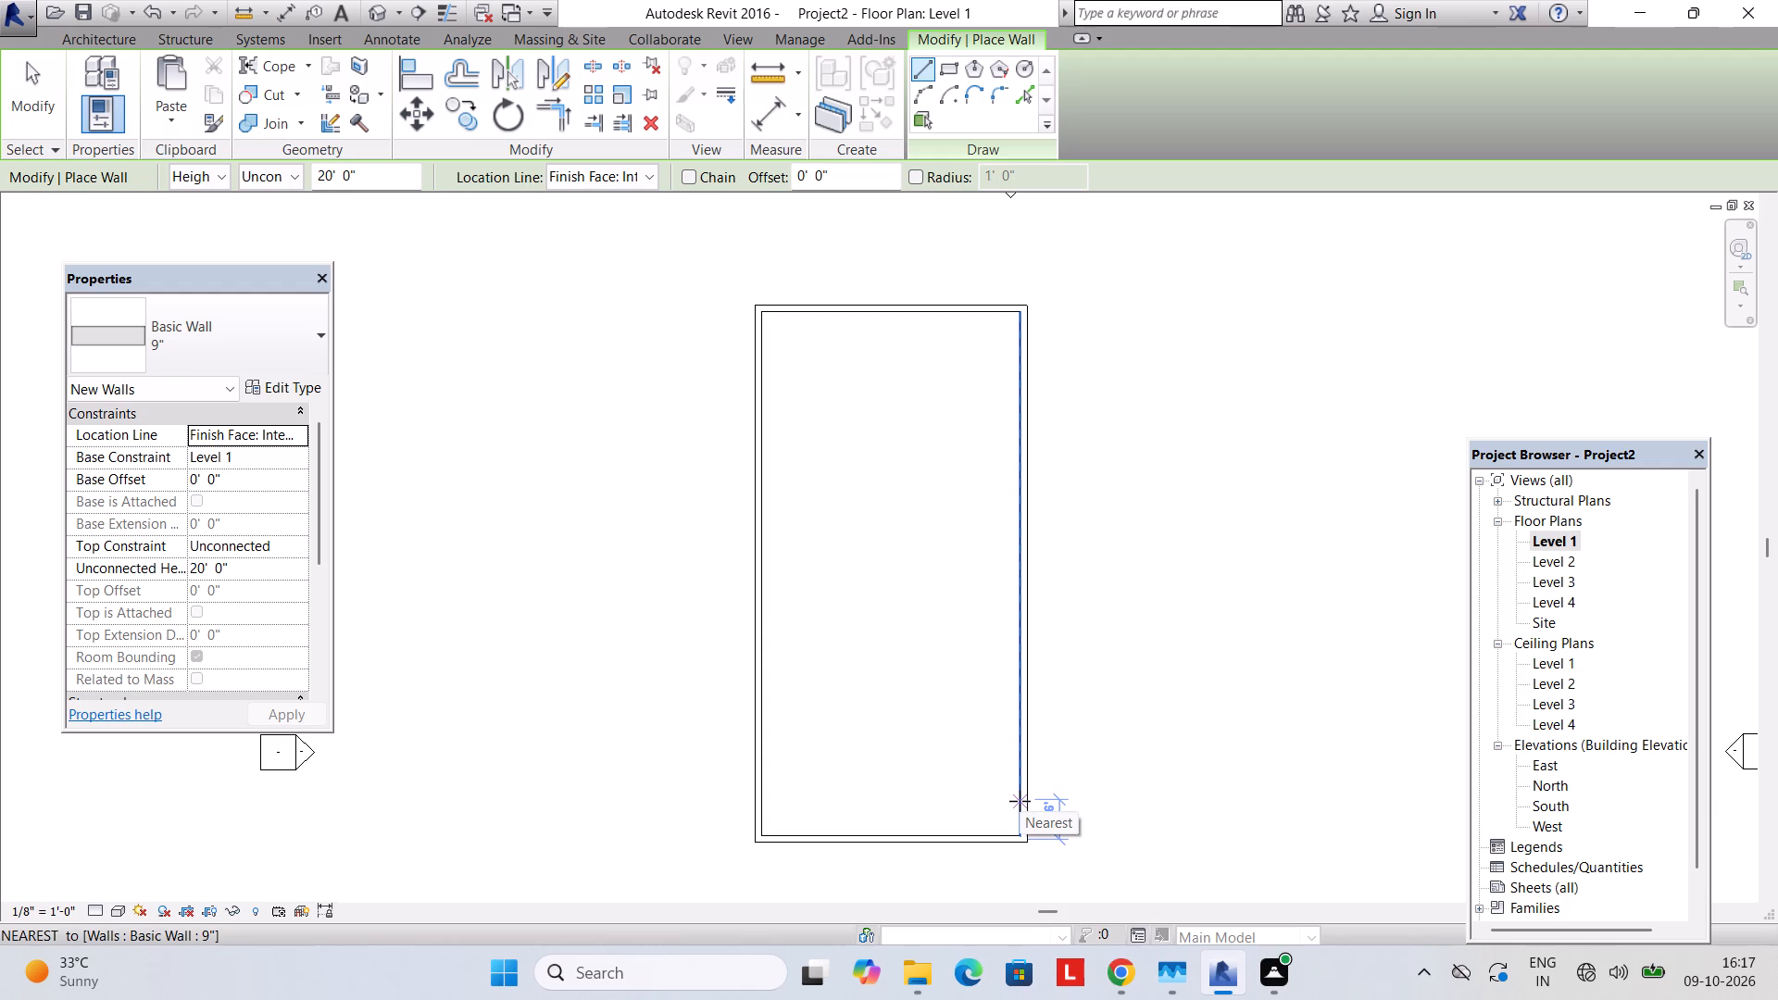
type("9'")
key("Return")
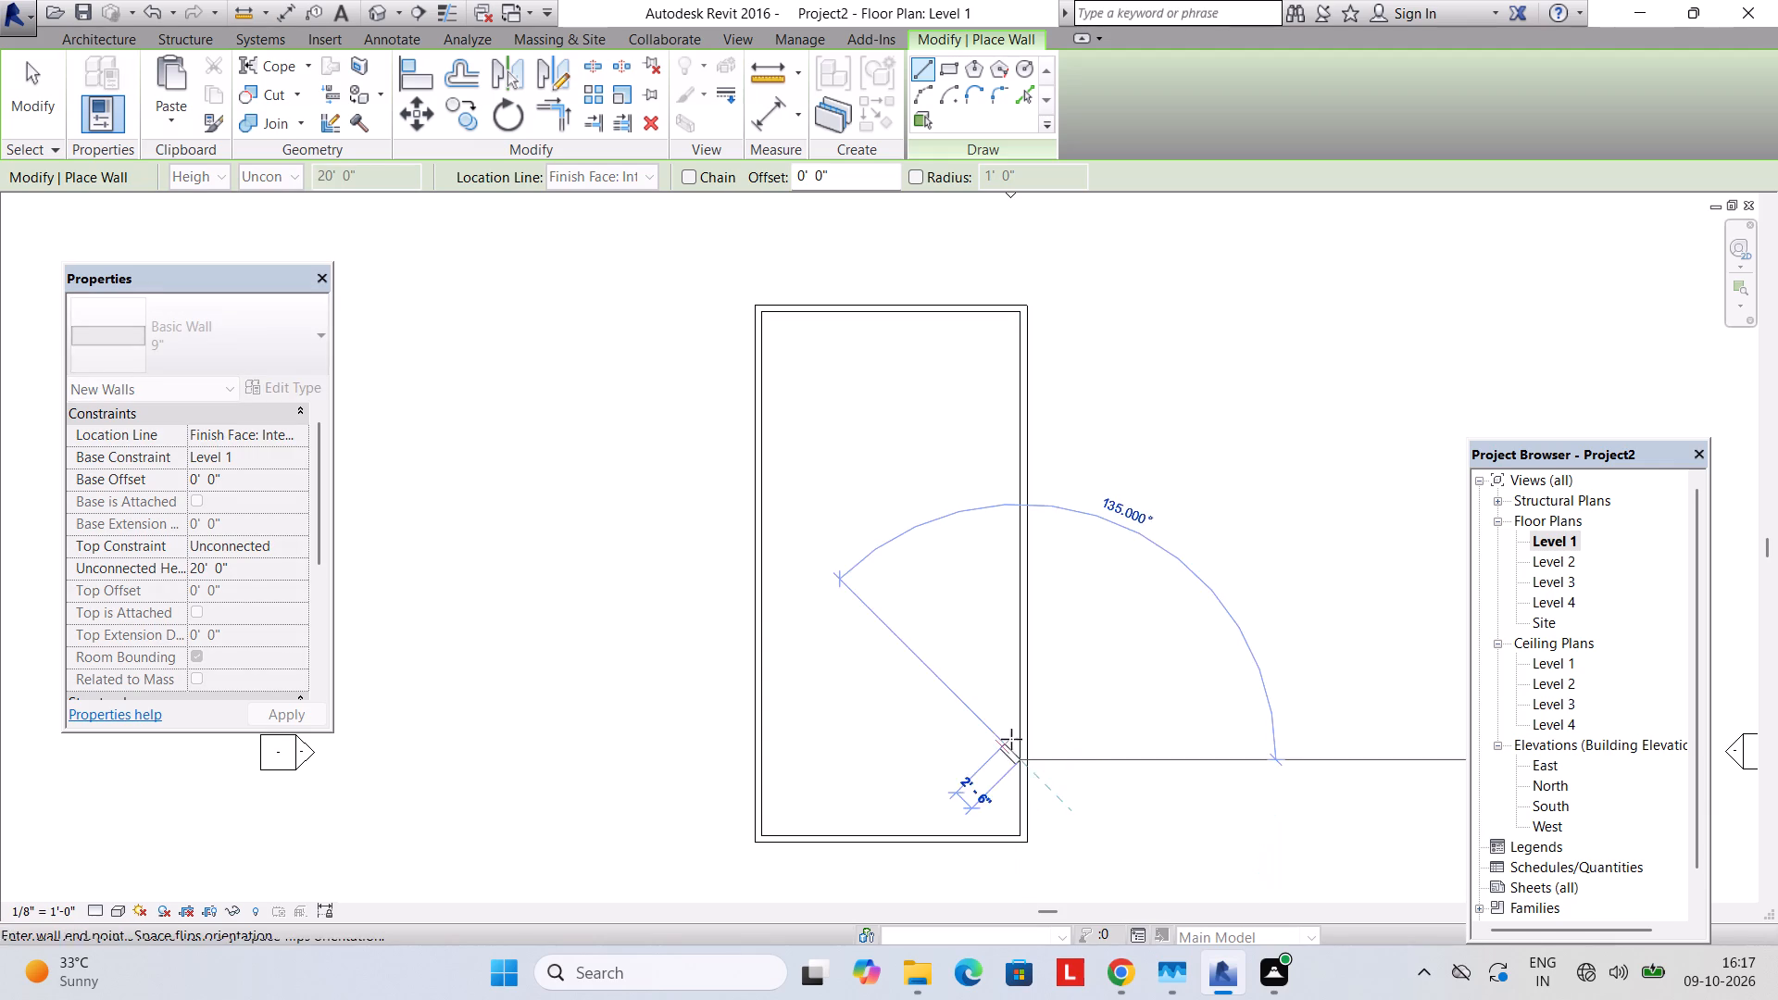
left_click(768, 756)
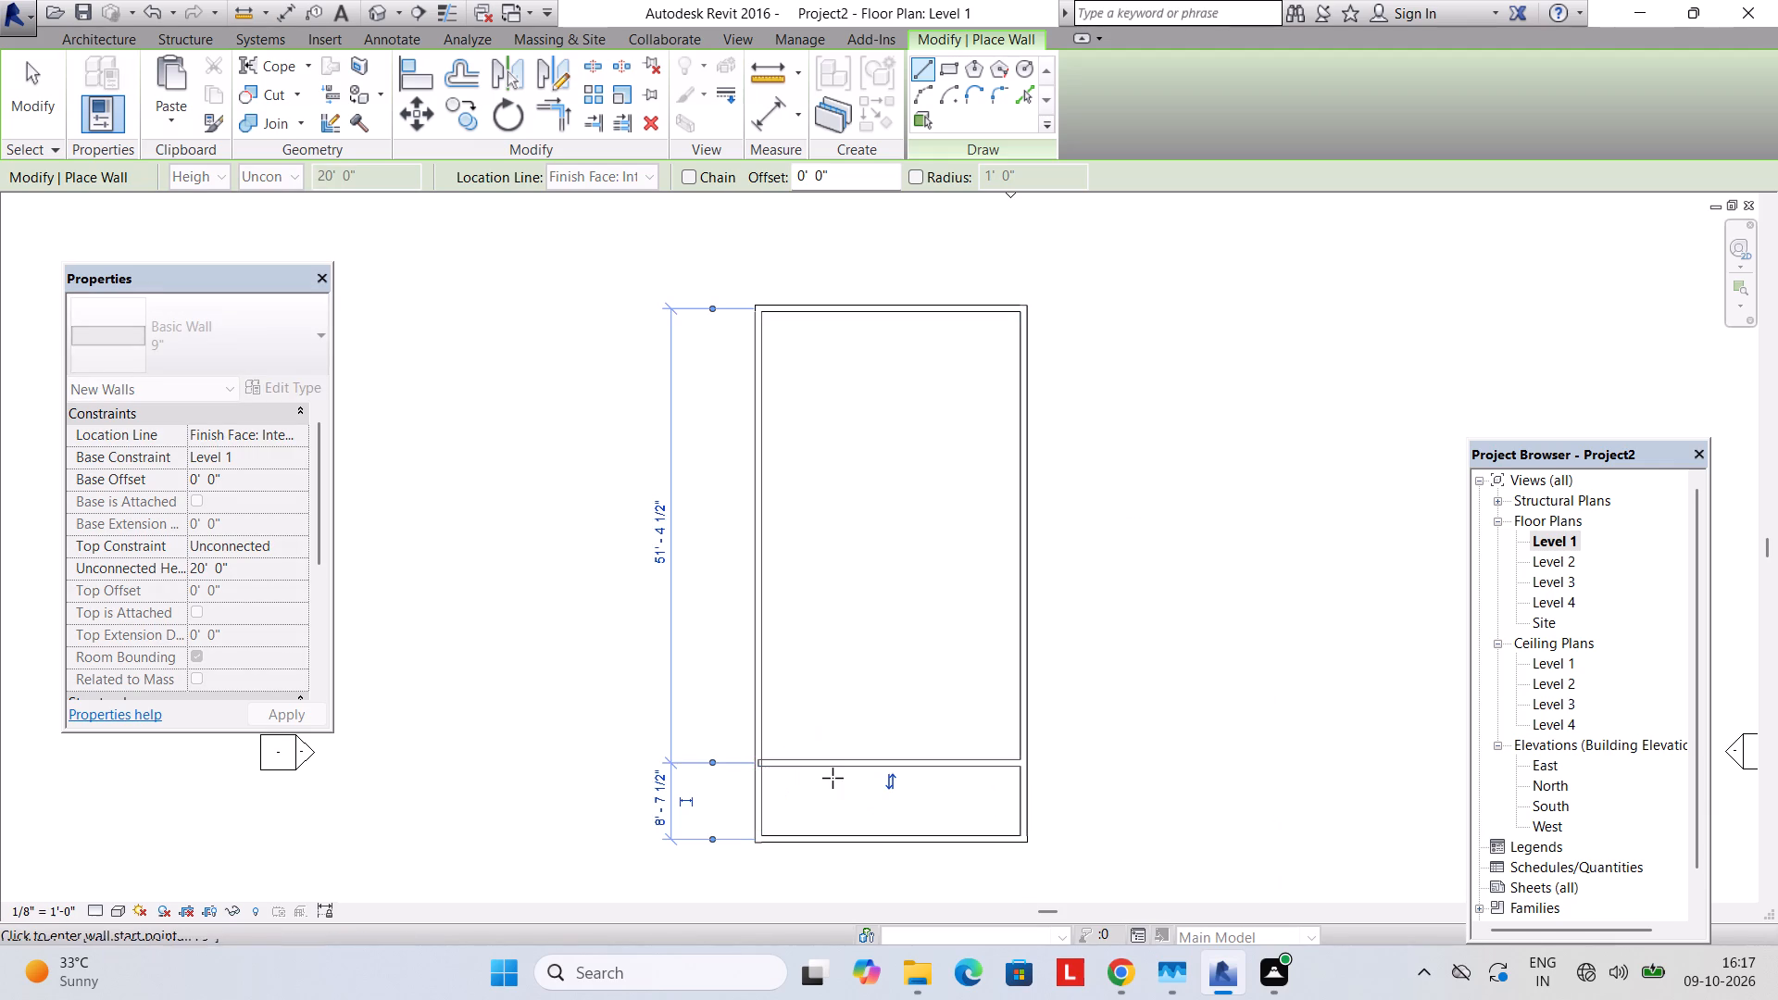
key("Escape")
Draw a 6" wall 10' 3" long, running up from the 9" cross wall at 12' from the right outer wall.
scroll(742, 786, "up", 3)
scroll(884, 778, "down", 2)
middle_click_drag(884, 778, 815, 778)
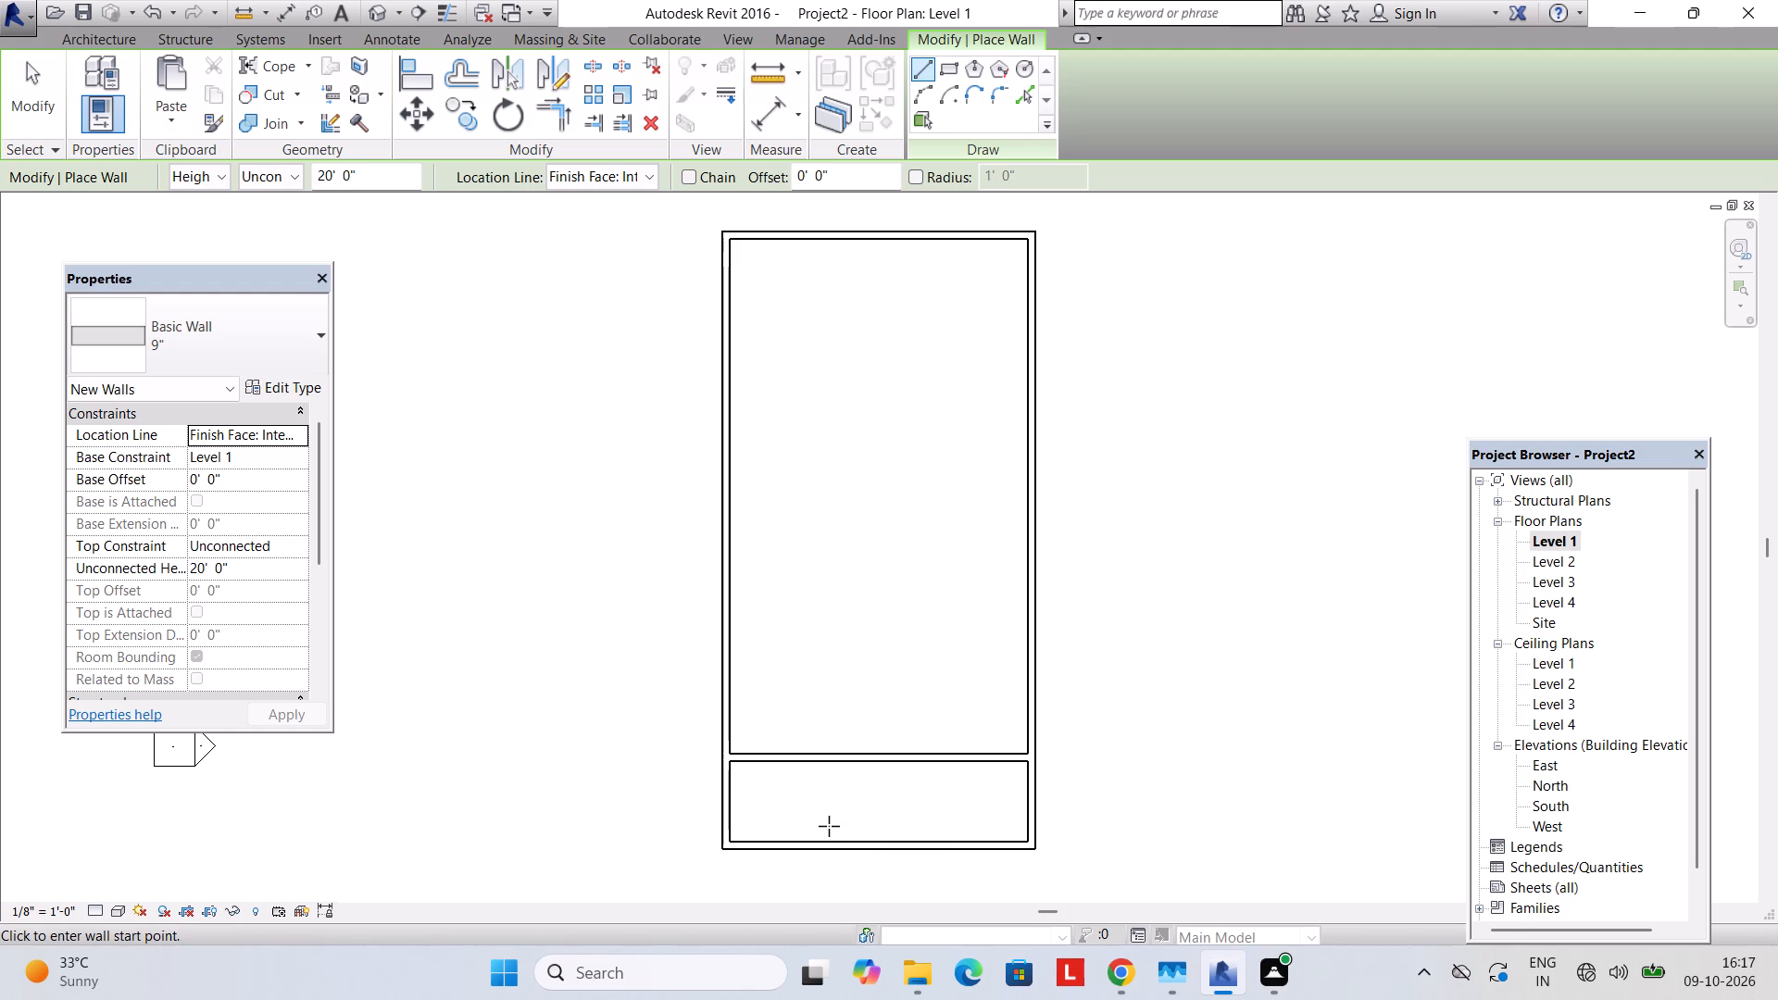
scroll(819, 826, "down", 1)
scroll(819, 826, "up", 1)
left_click(288, 340)
left_click(223, 471)
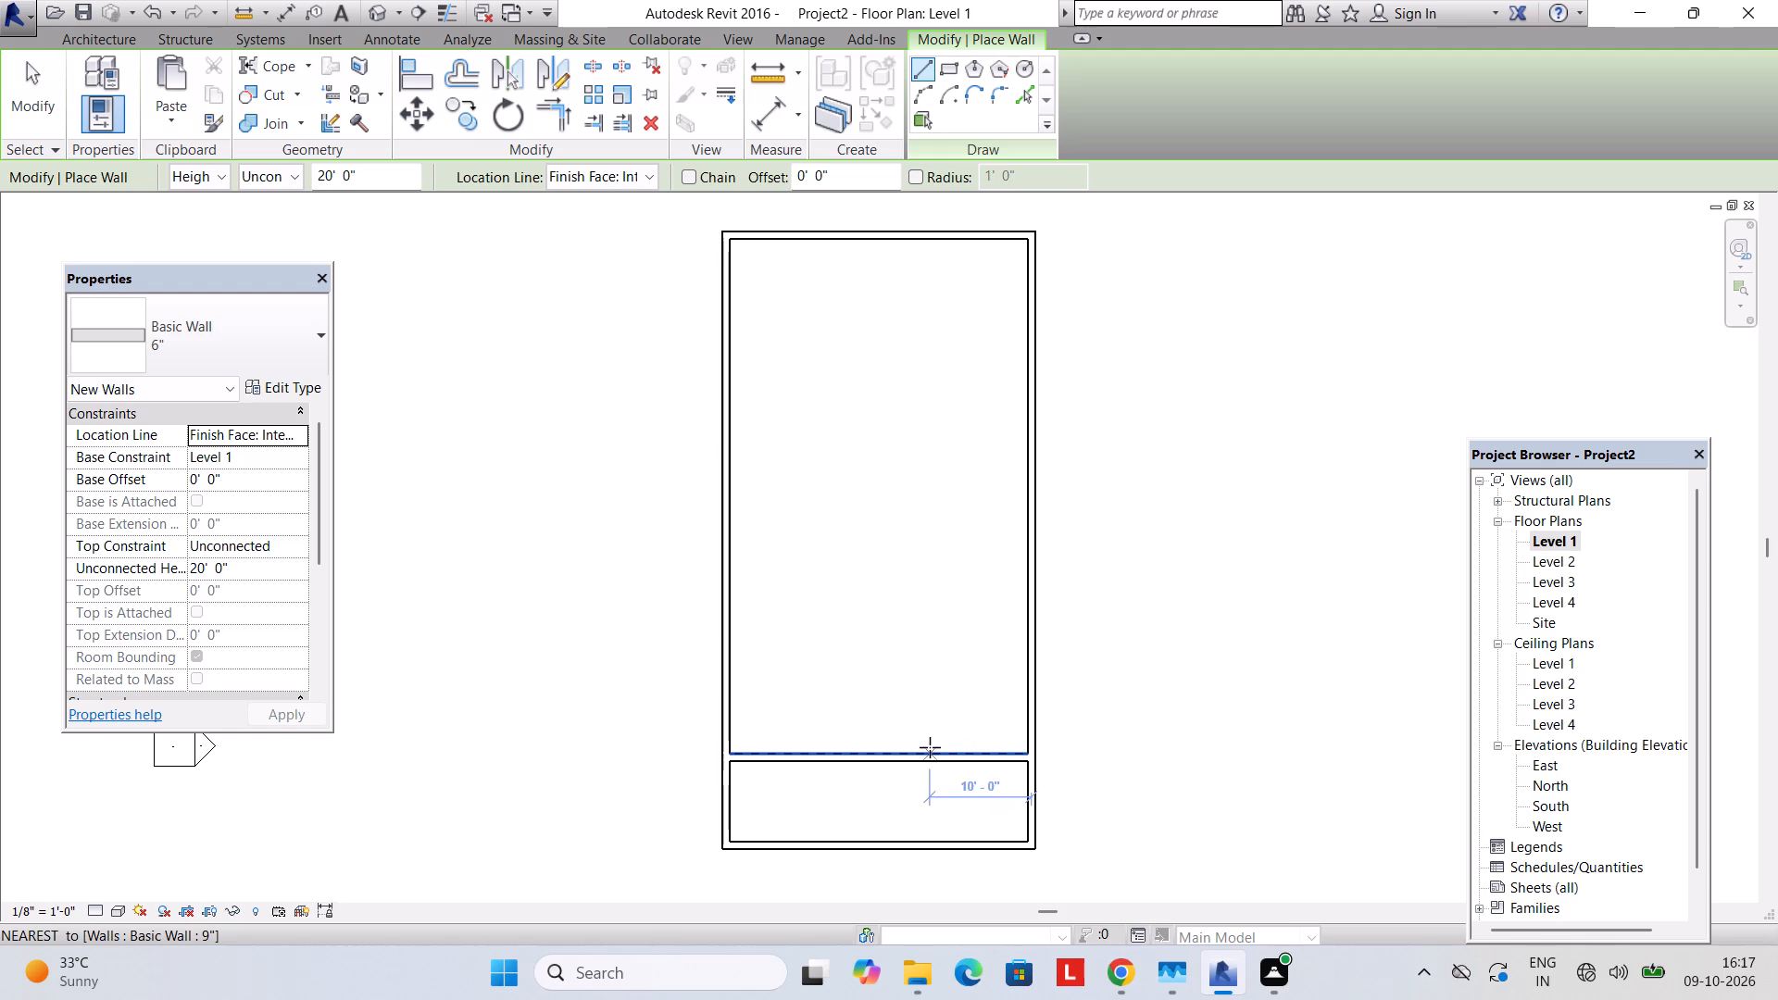
type("12'")
key("Return")
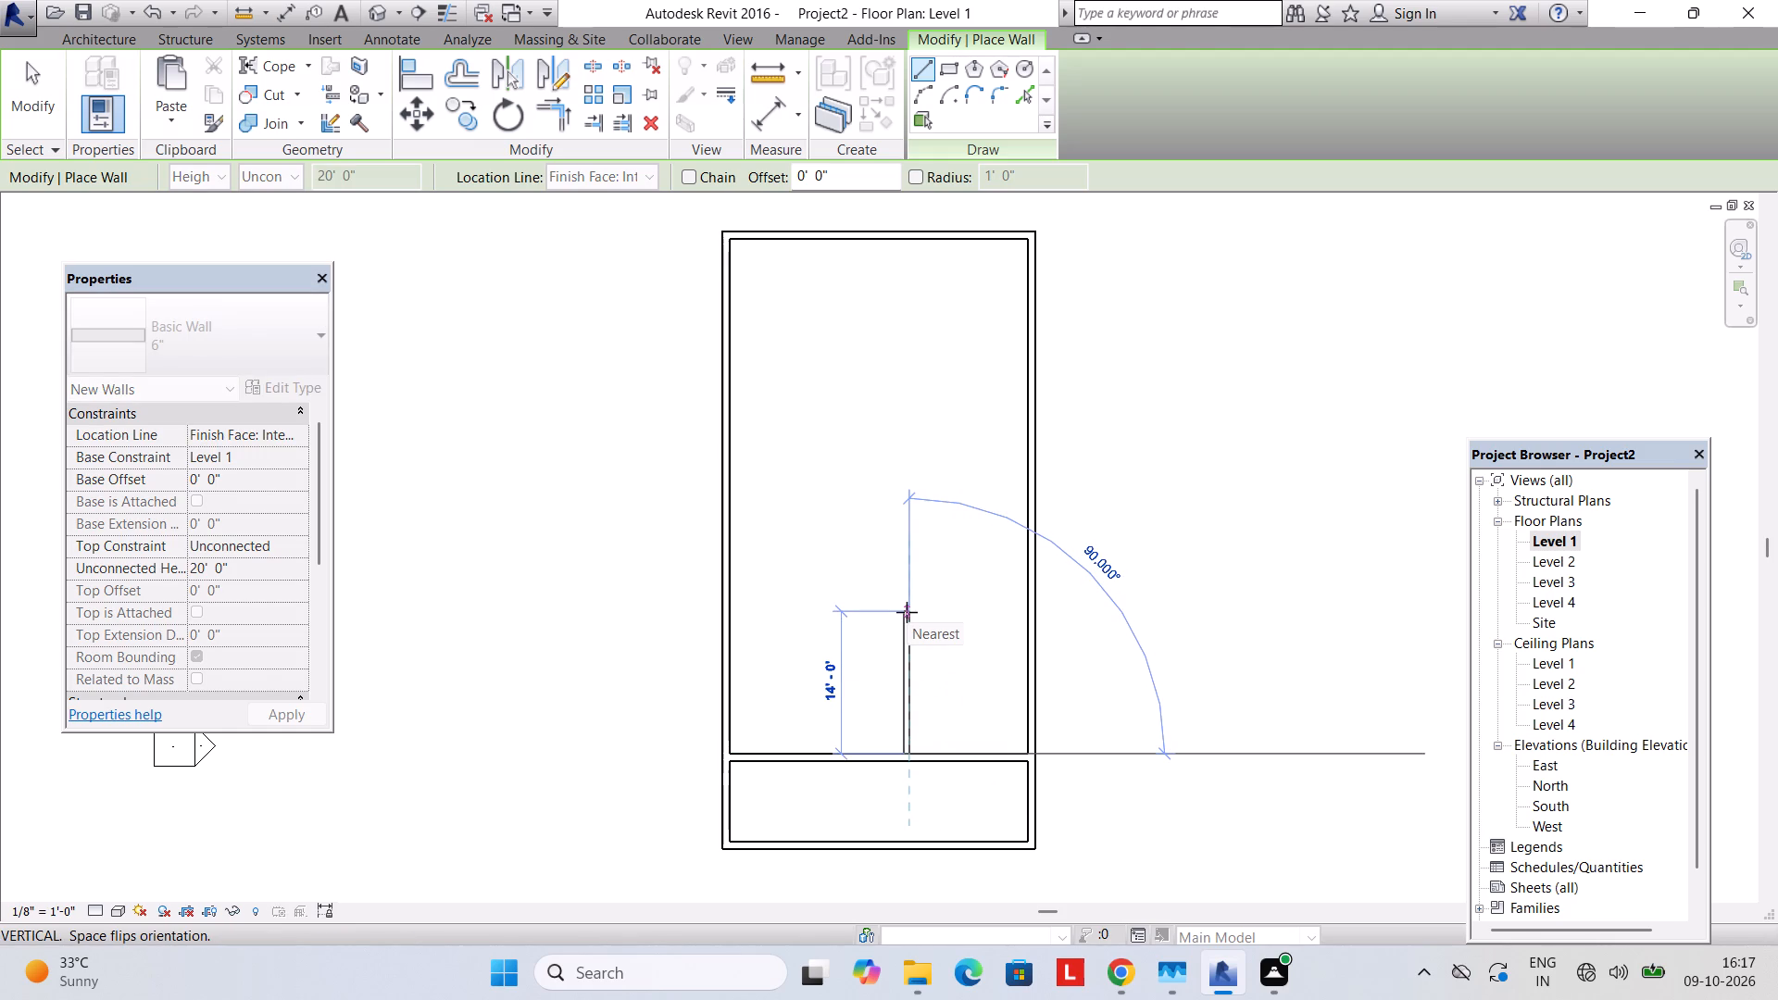
type("10'3\"")
key("Return")
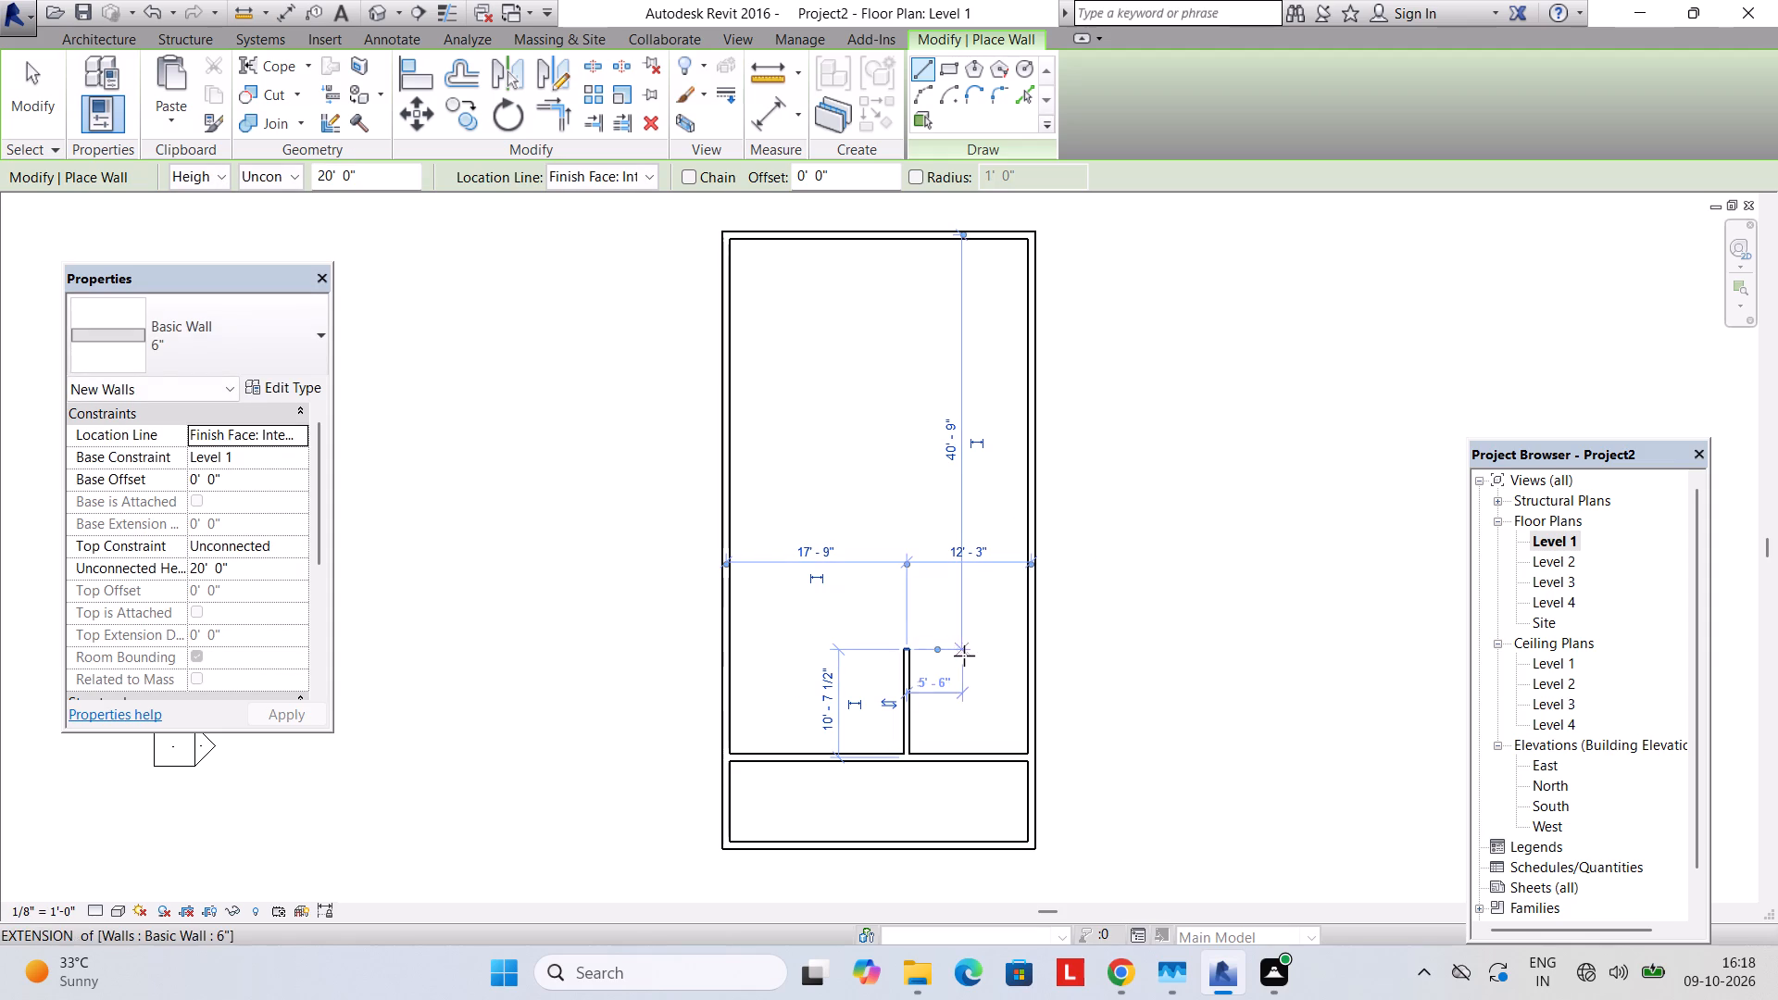
Close off the lower-right room with a horizontal 6" wall from the right outer wall to the free end of the vertical 6" wall.
left_click(1030, 656)
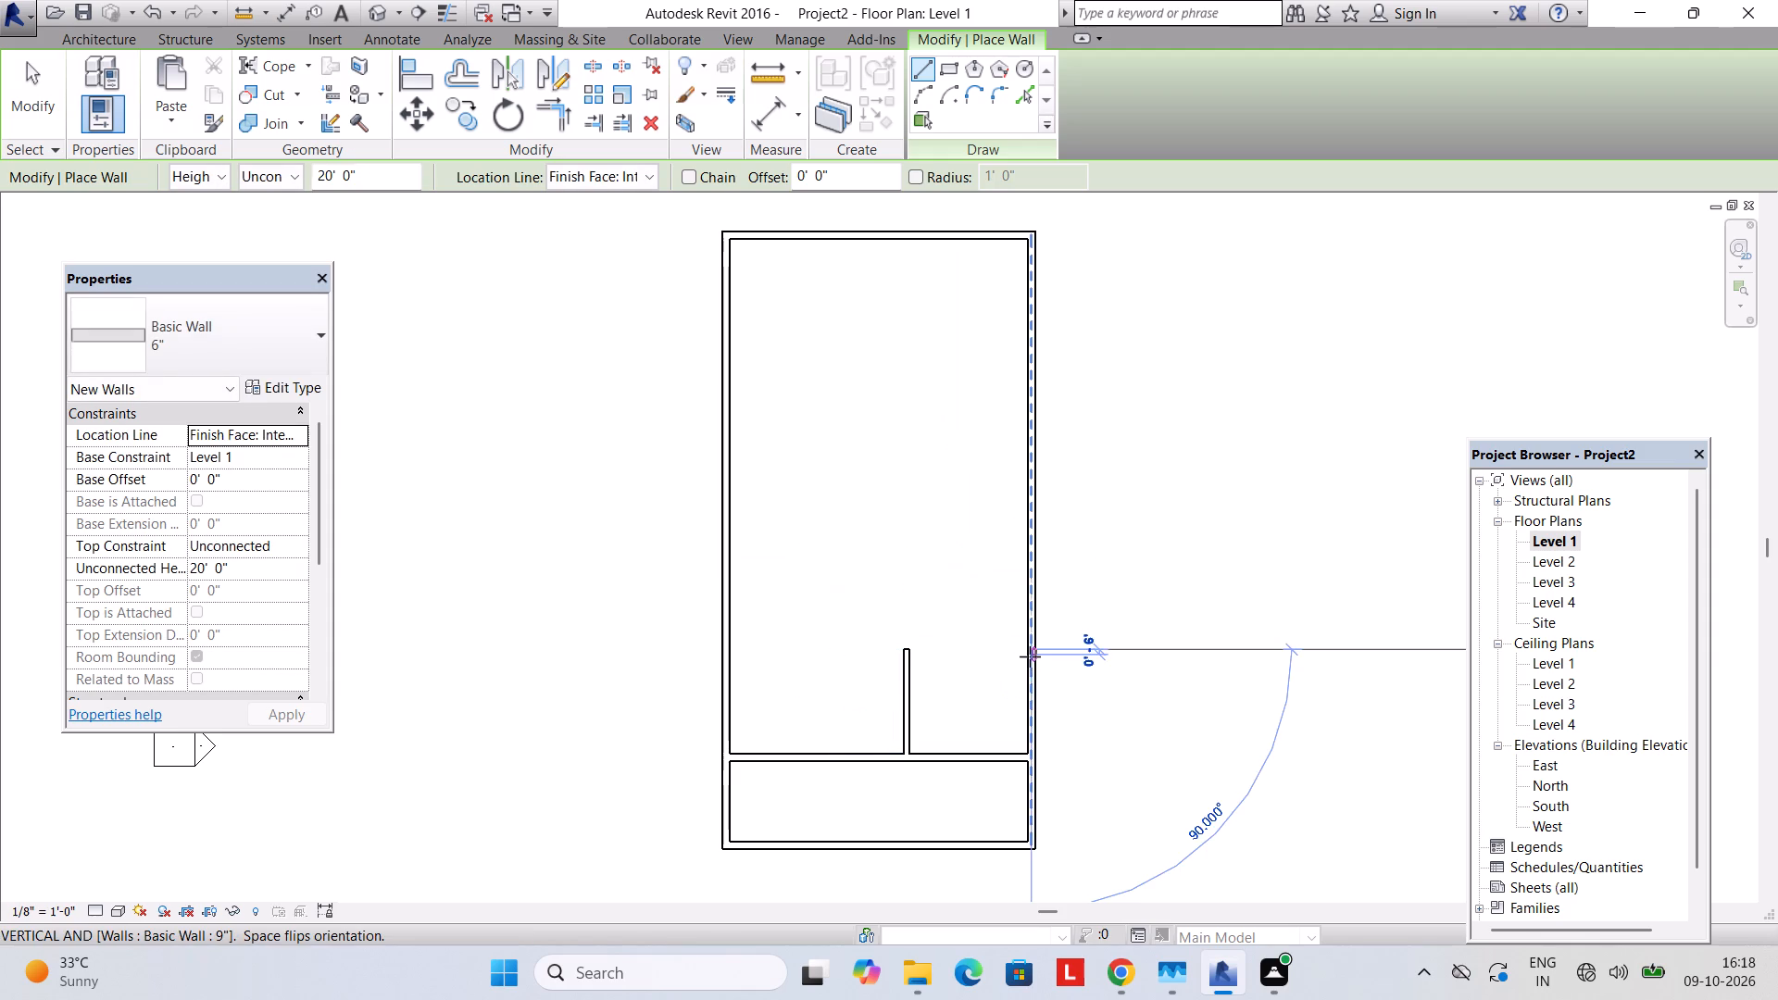
left_click(904, 653)
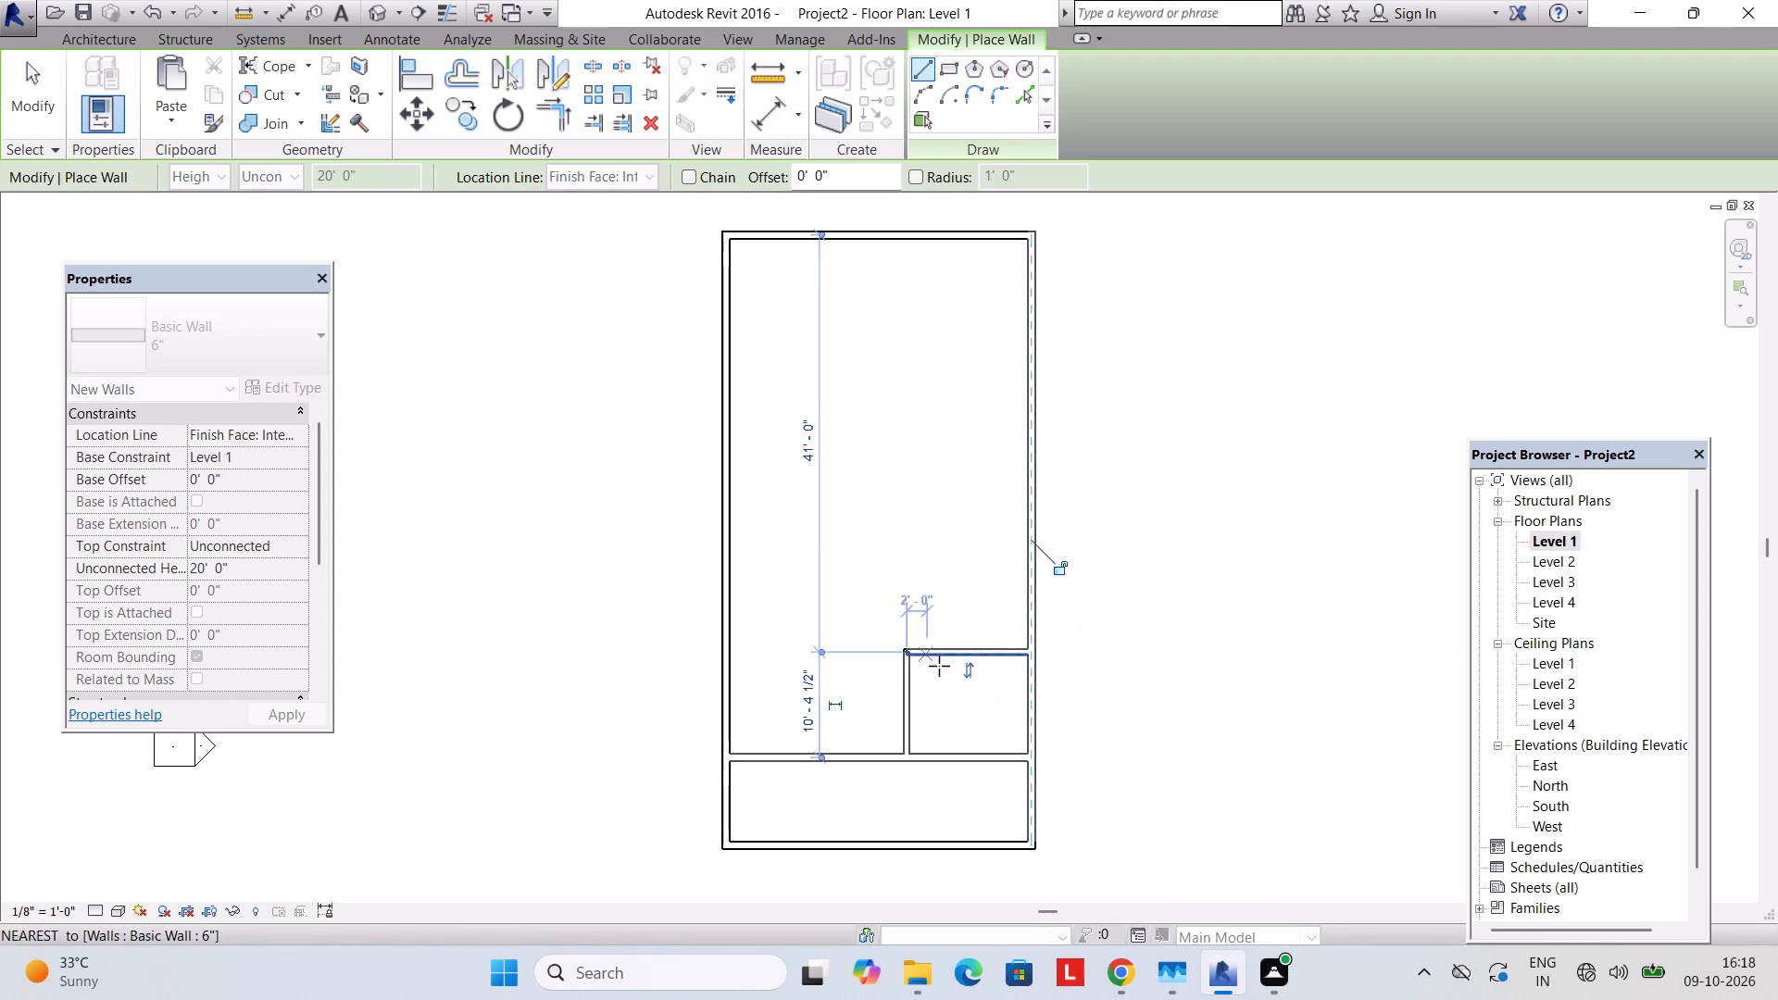
key("Escape")
Draw a 6" wall 5' long, running up from the lower-right room's top wall at 7' from the right outer wall.
middle_click_drag(943, 673, 1010, 662)
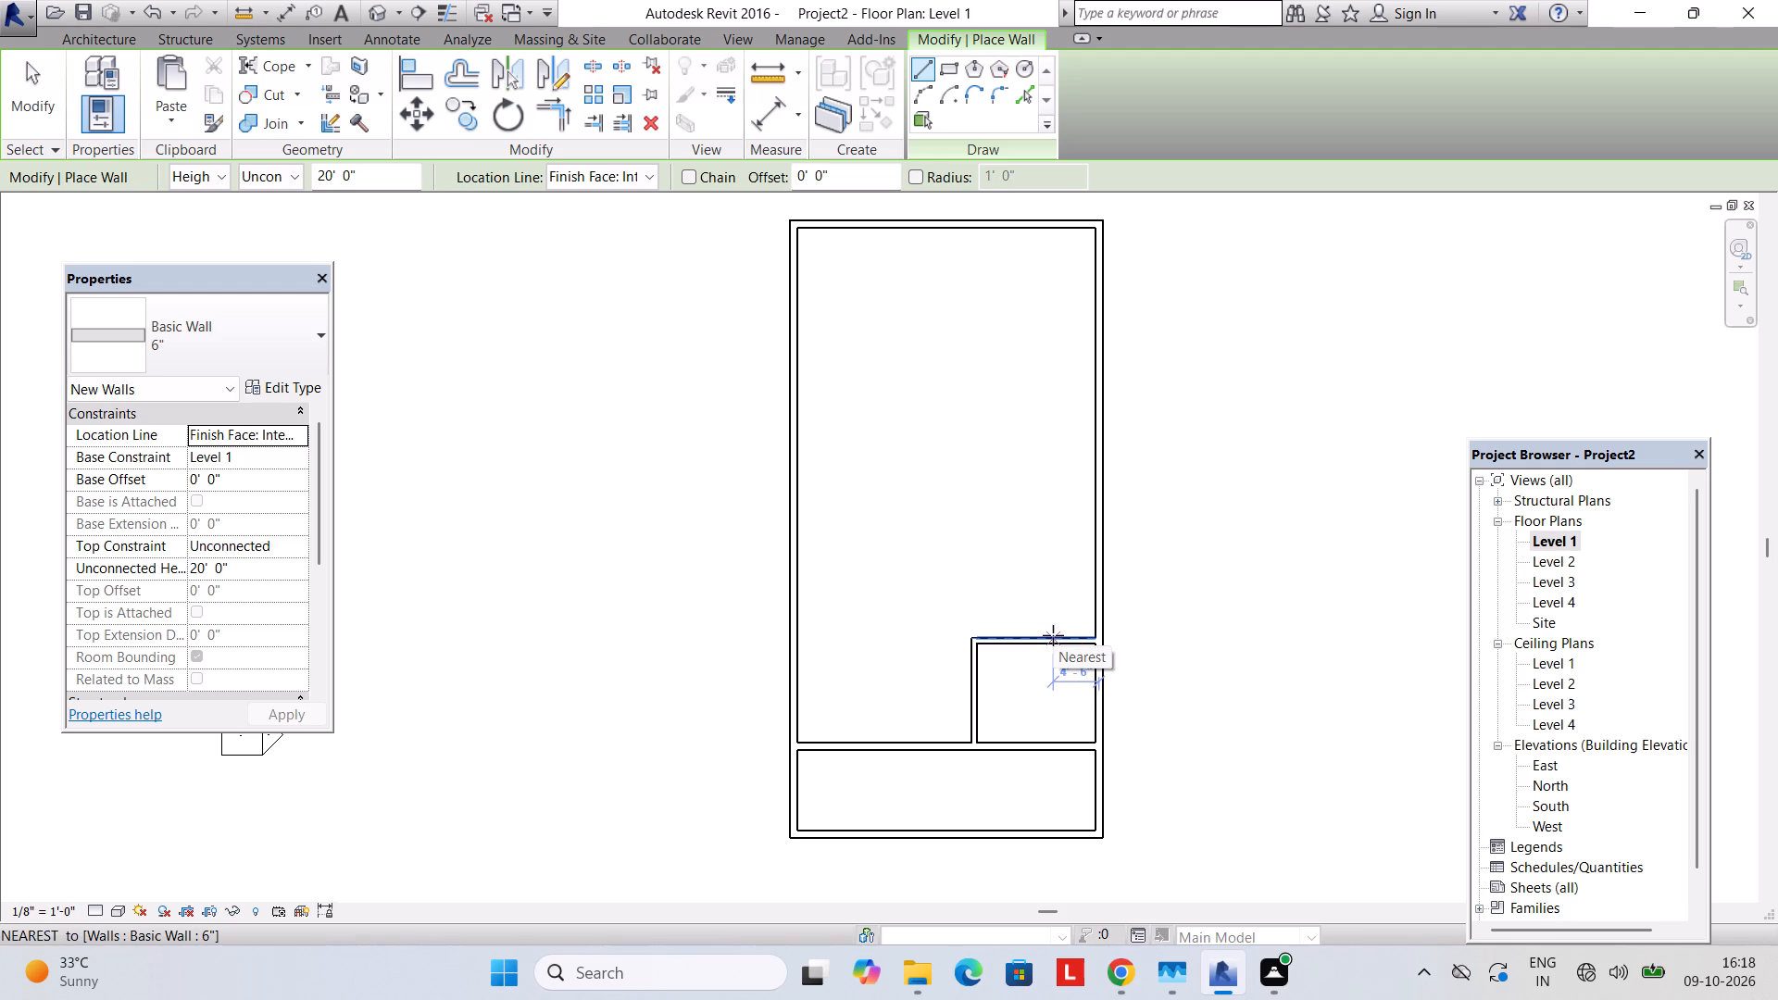
key("1")
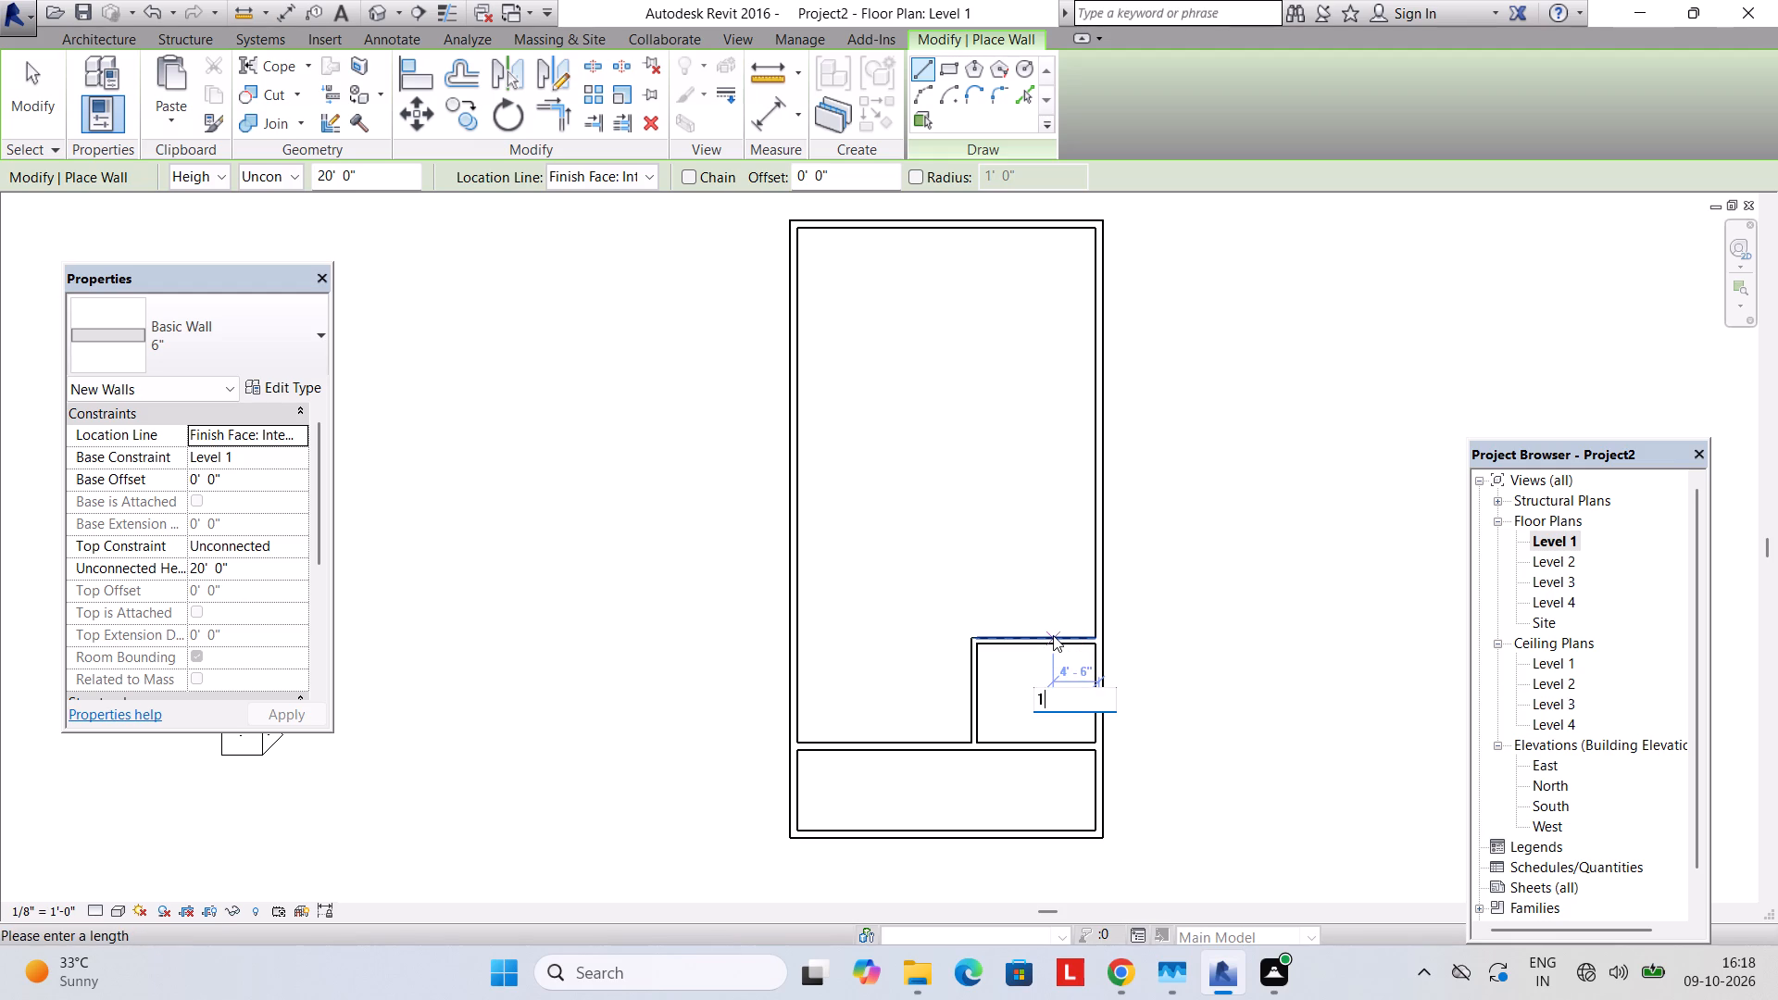
key("BackSpace")
type("7'")
key("Return")
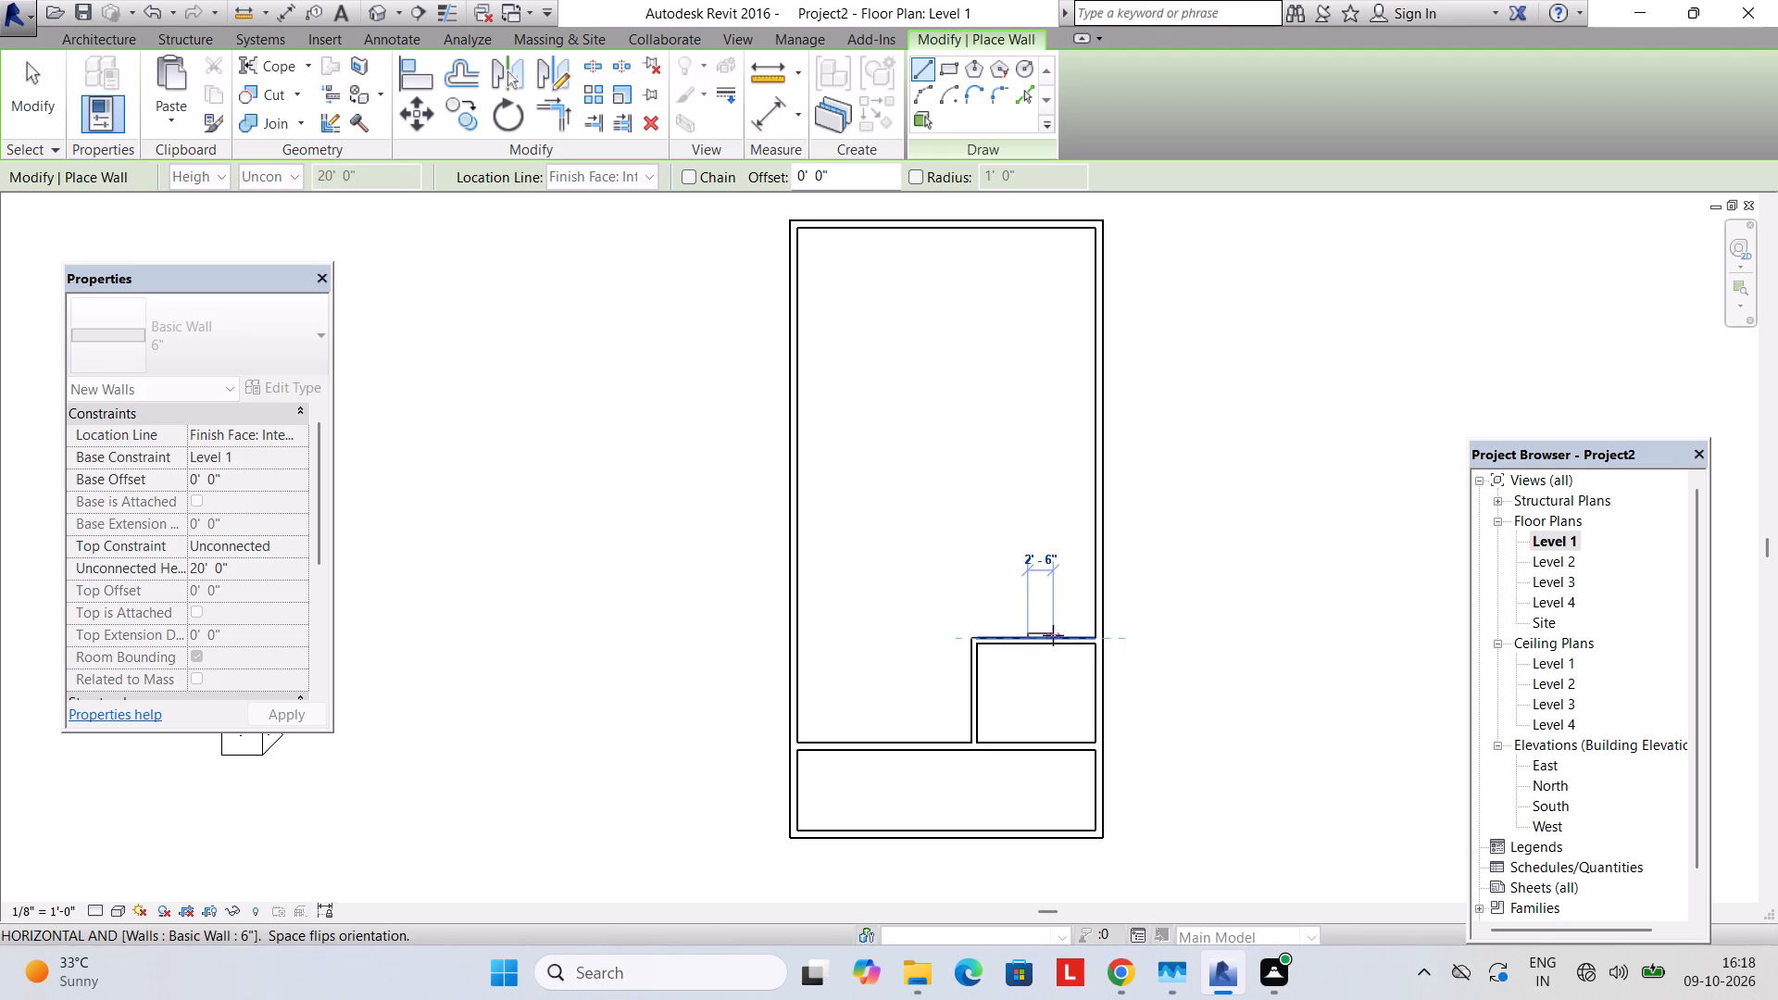
type("5'")
key("Return")
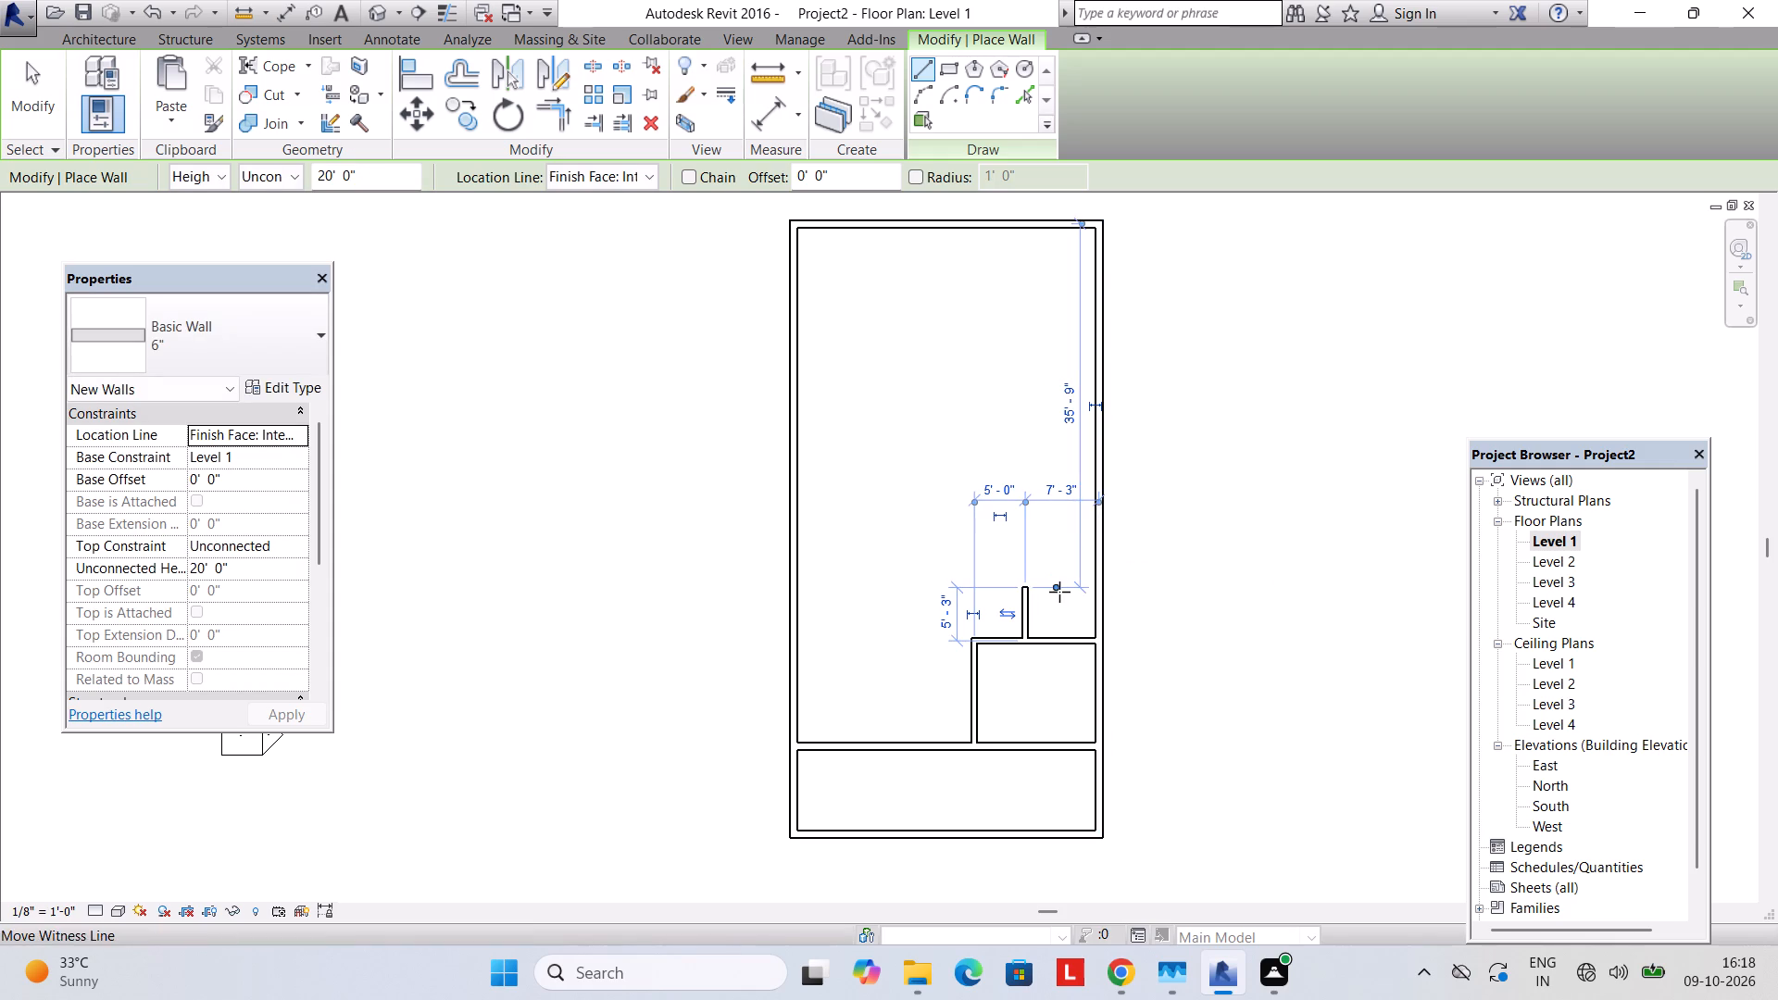
Close off the small room with a horizontal 6" wall from the right outer wall to the free end of the 5' wall.
scroll(1023, 588, "up", 3)
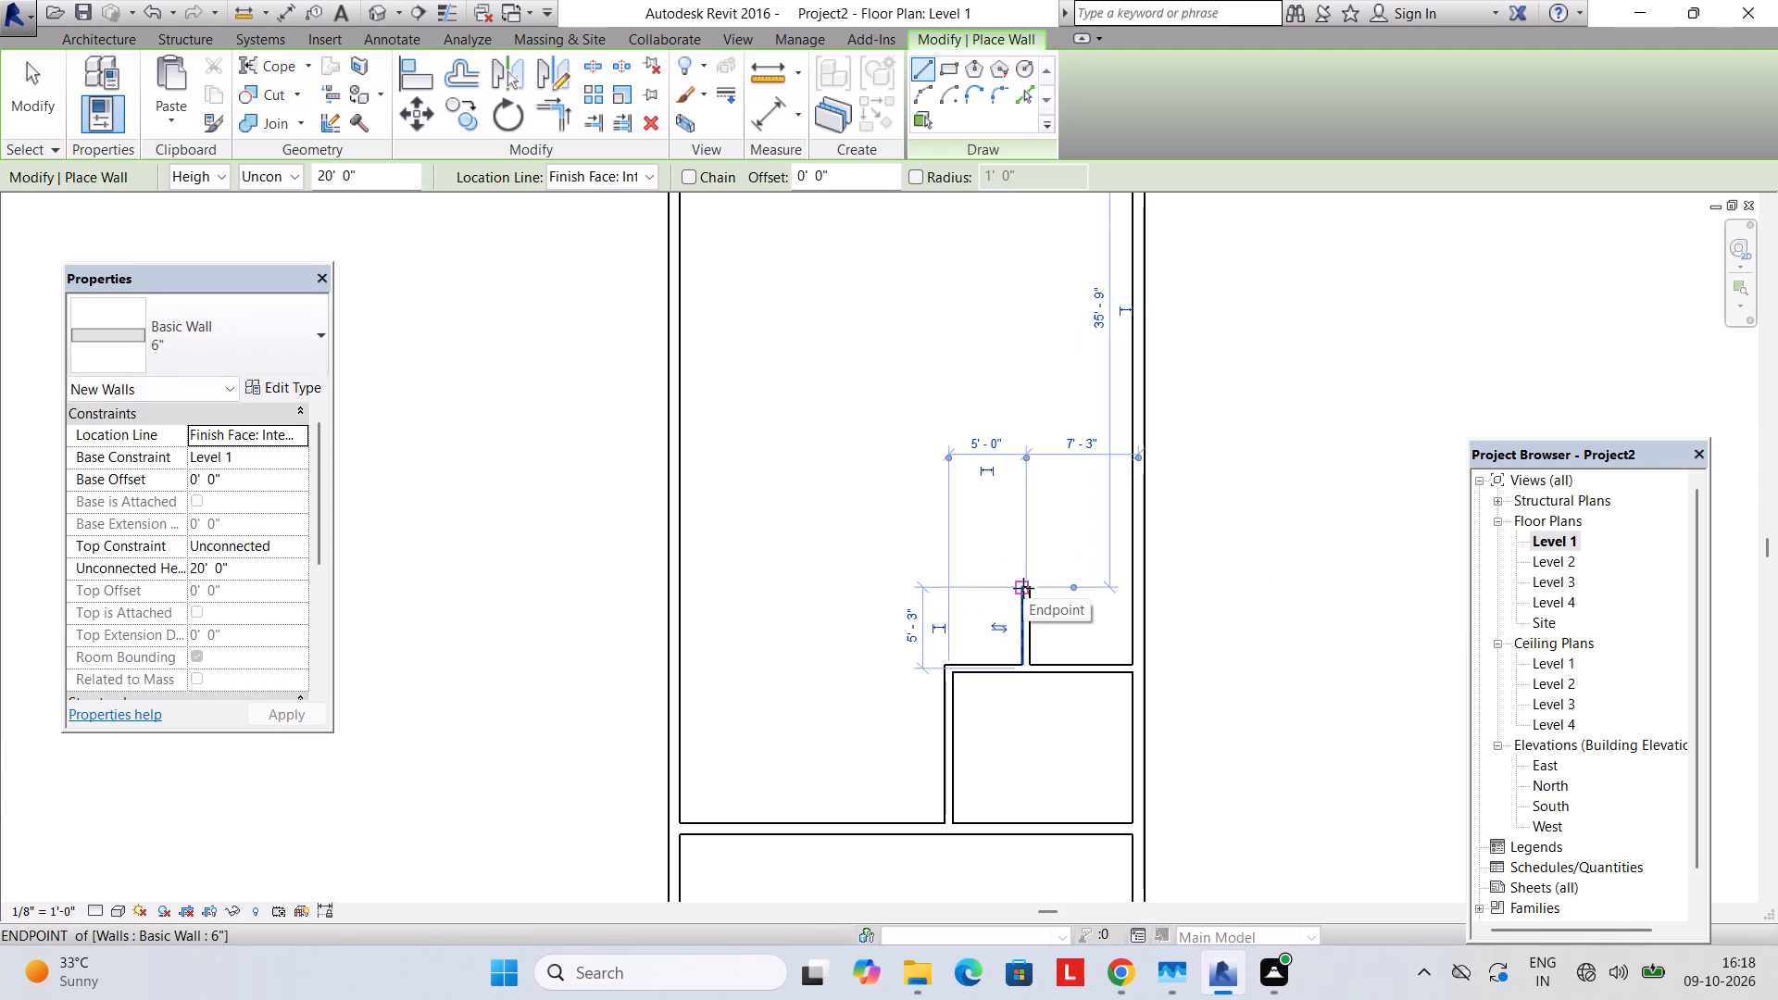
left_click(1022, 588)
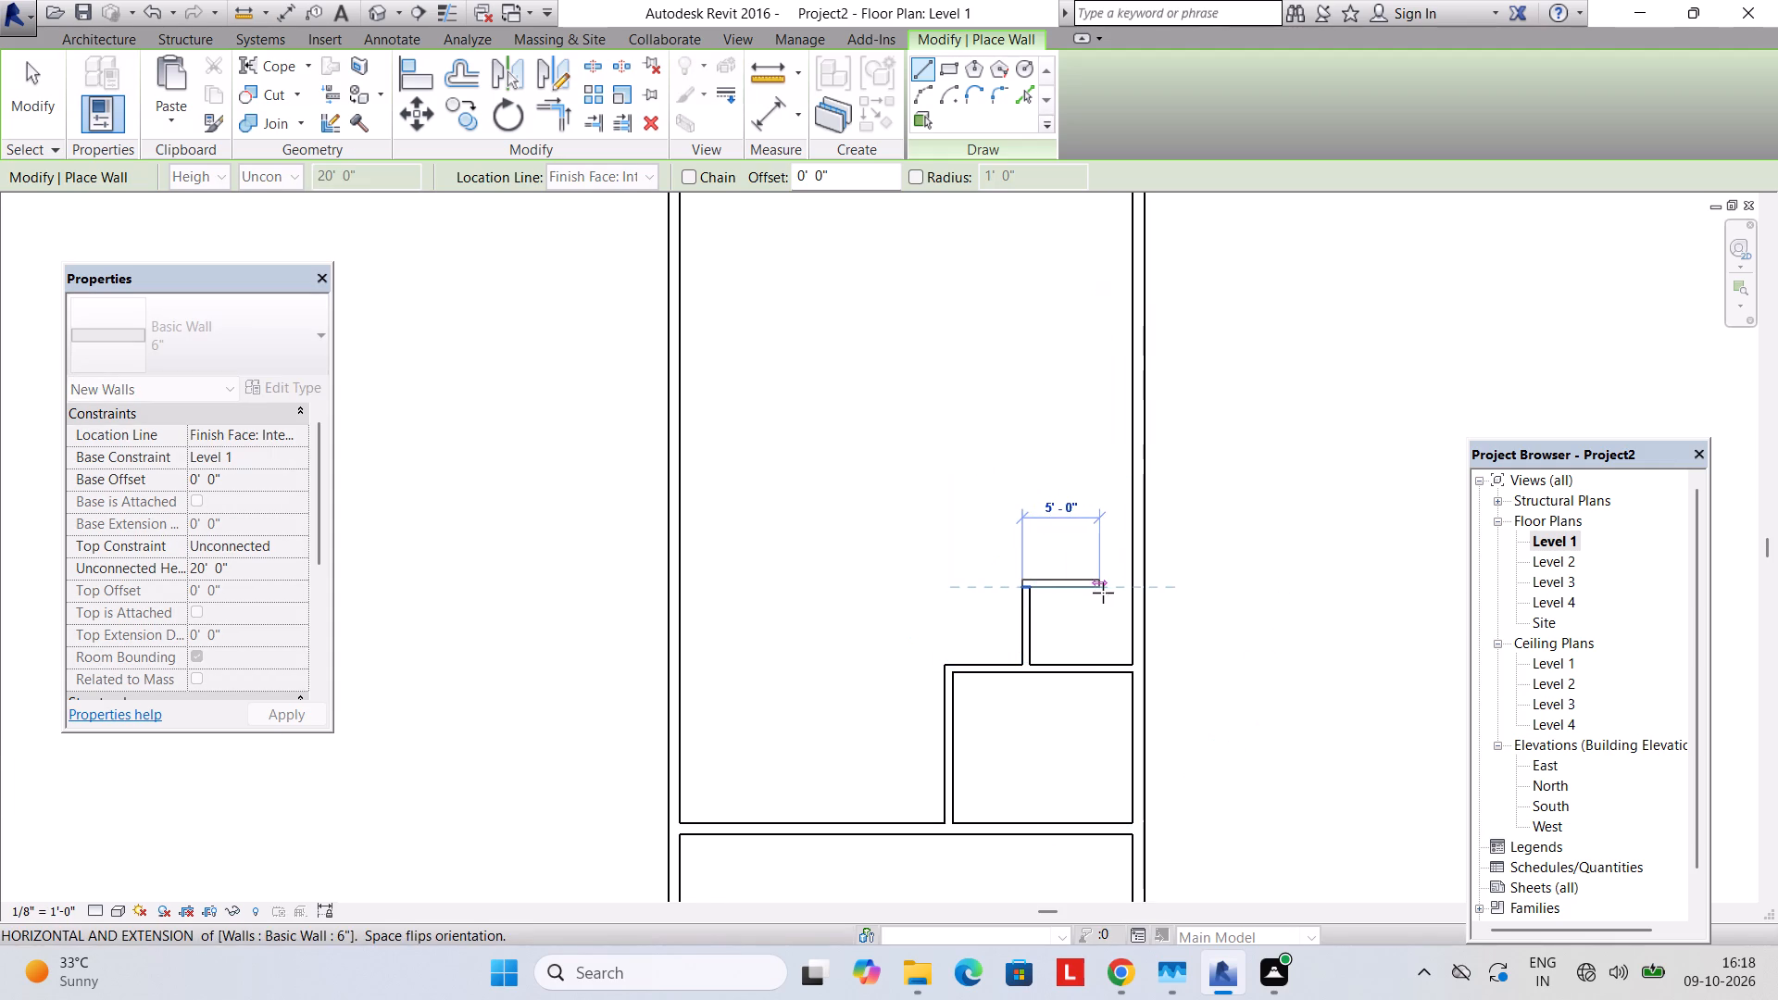
key("Escape")
left_click(1027, 586)
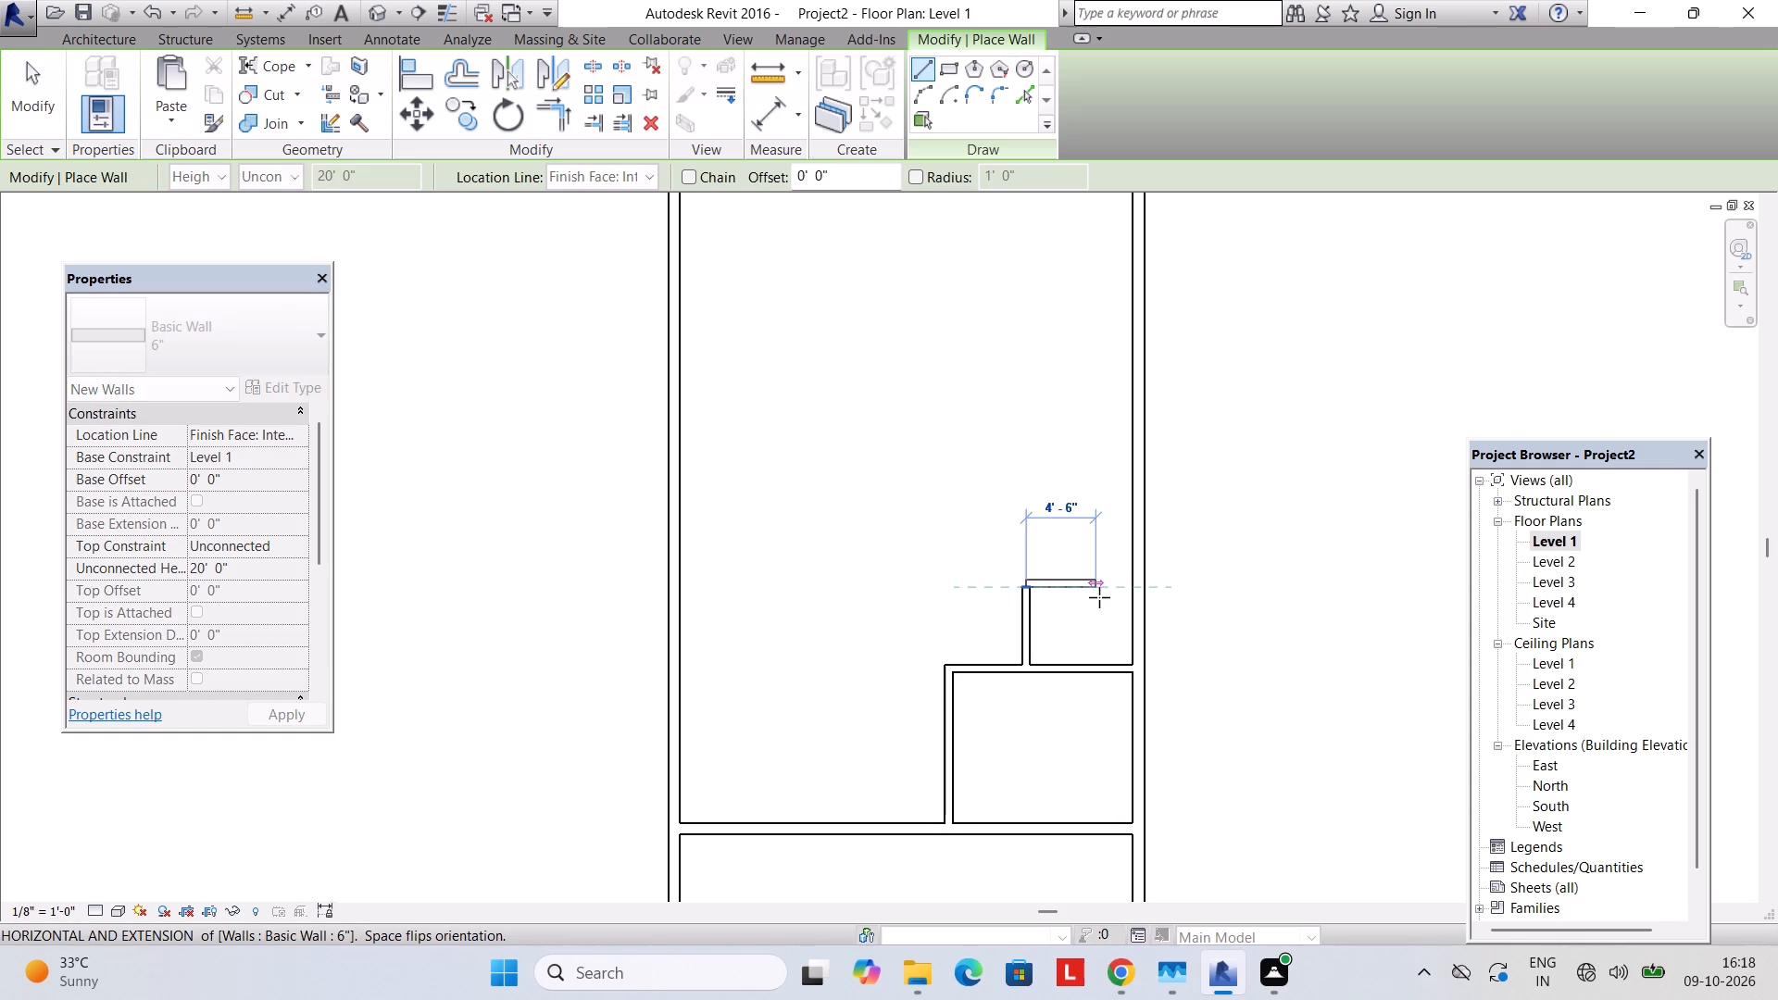
key("Escape")
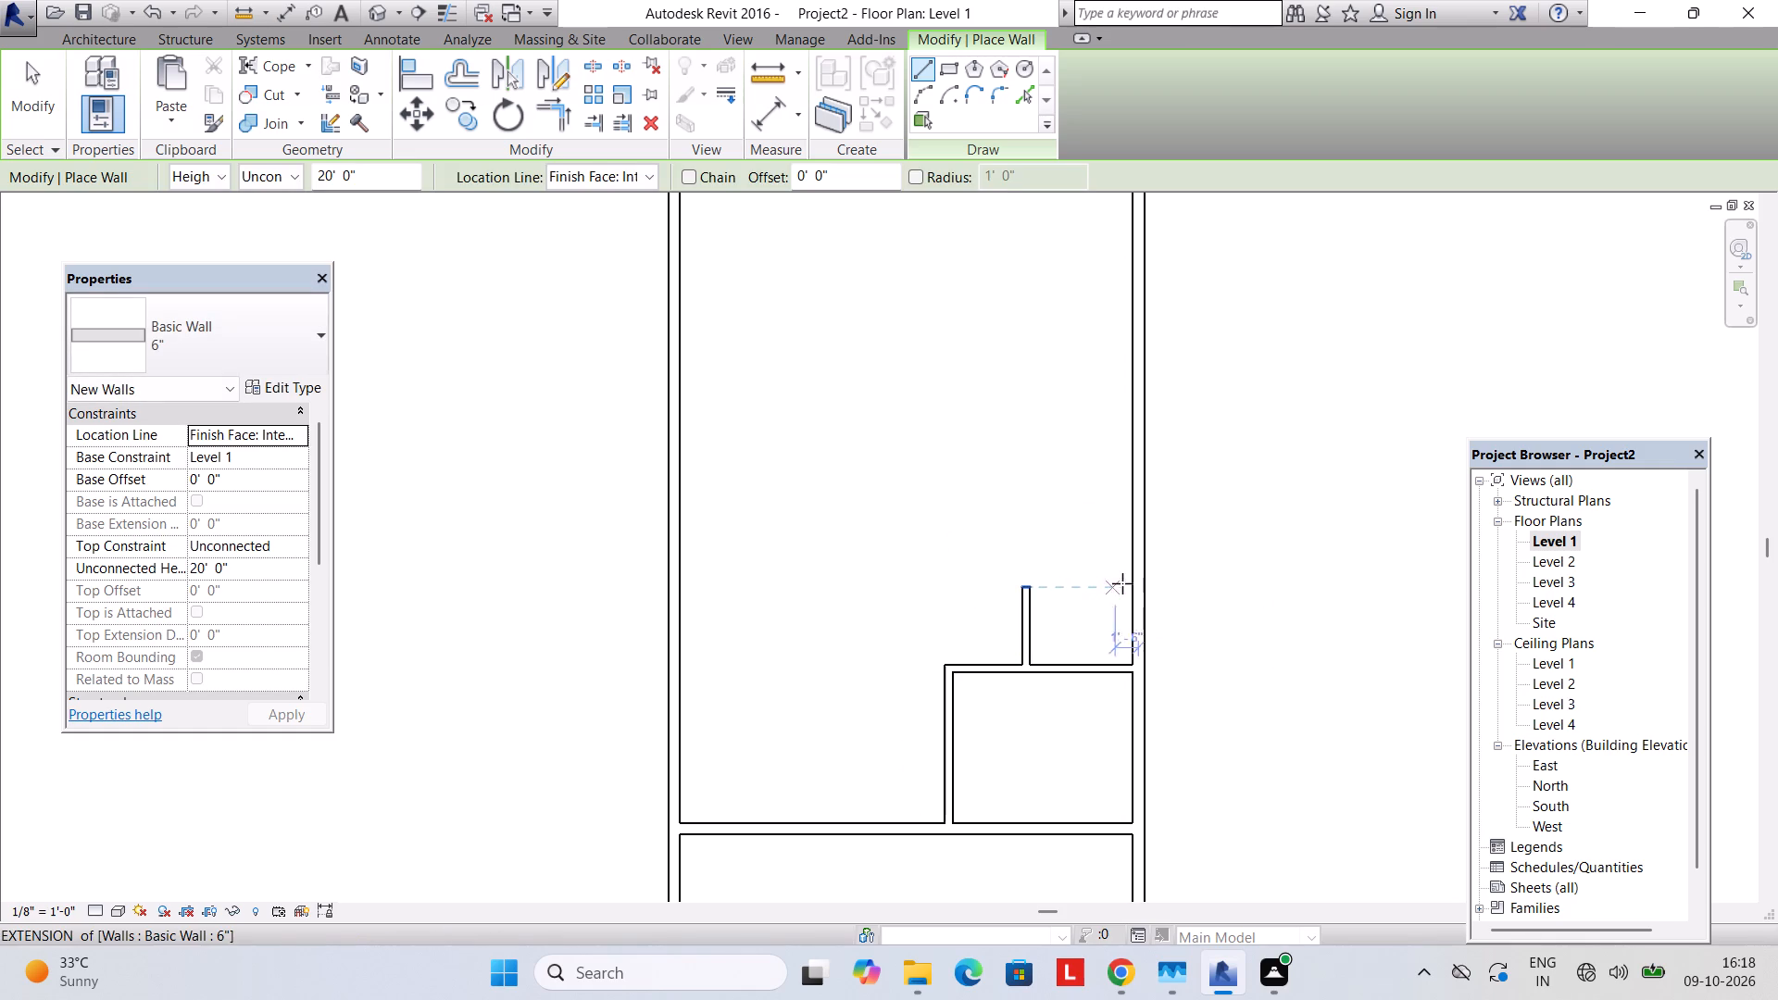
left_click(1130, 583)
left_click(1018, 592)
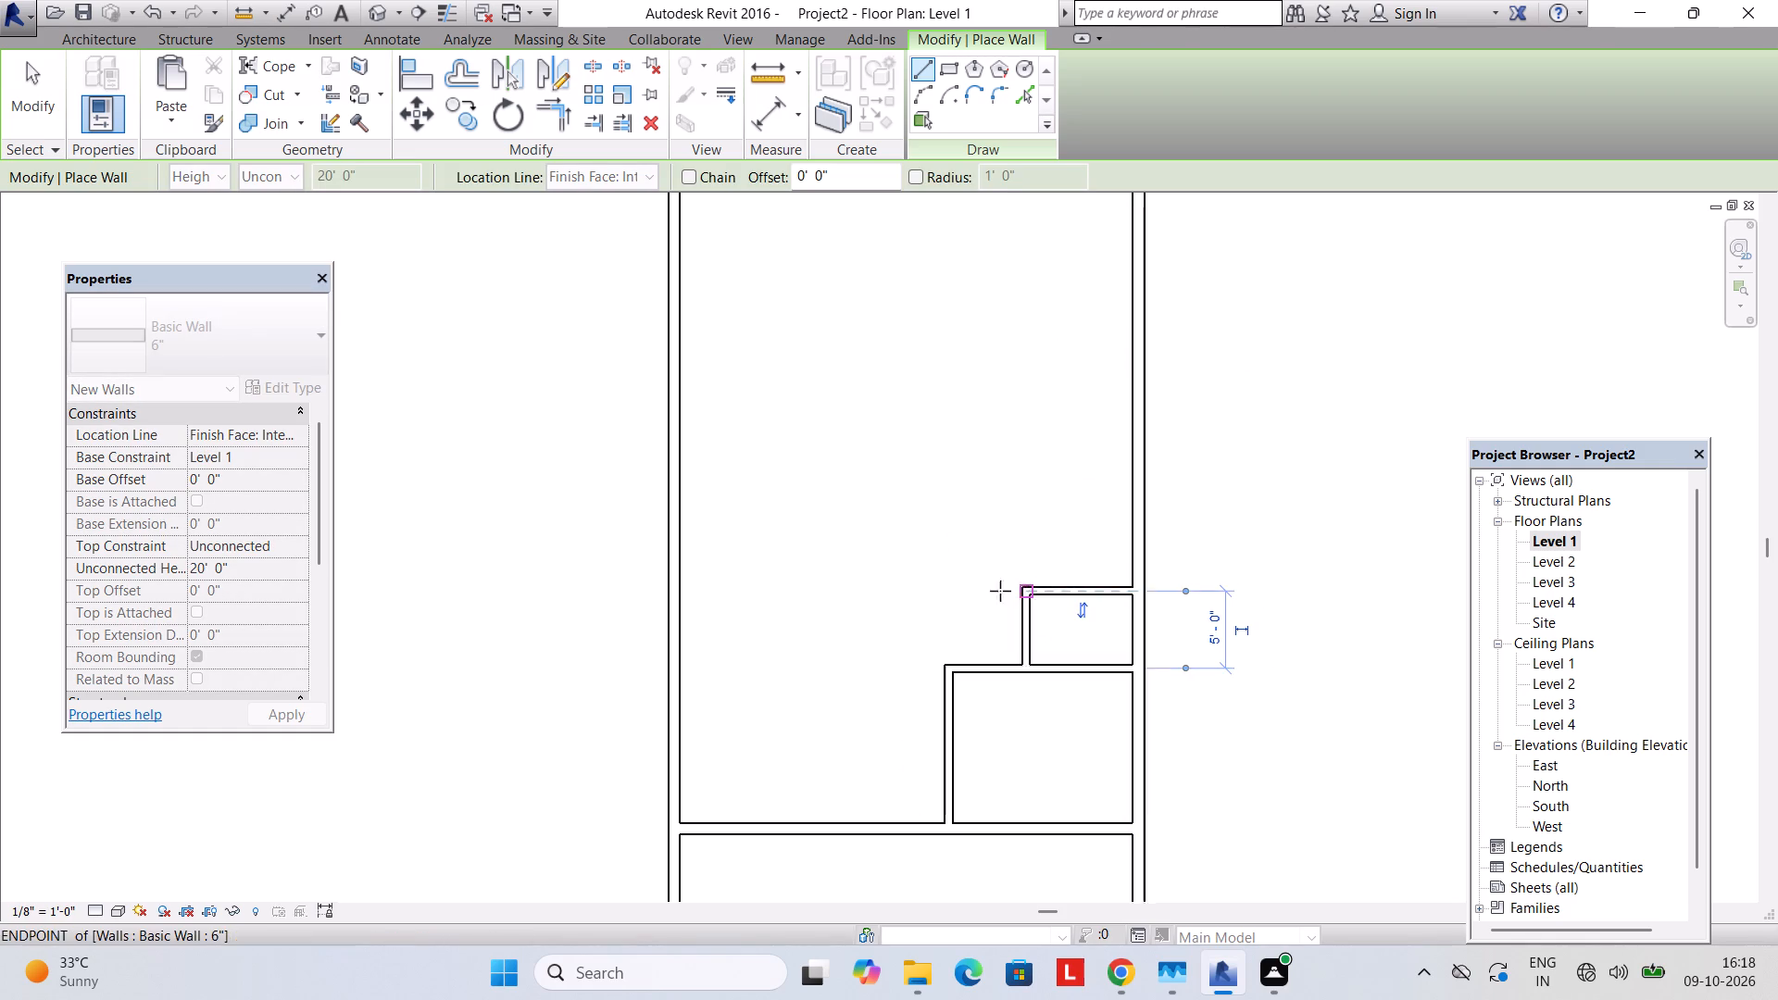
key("Escape")
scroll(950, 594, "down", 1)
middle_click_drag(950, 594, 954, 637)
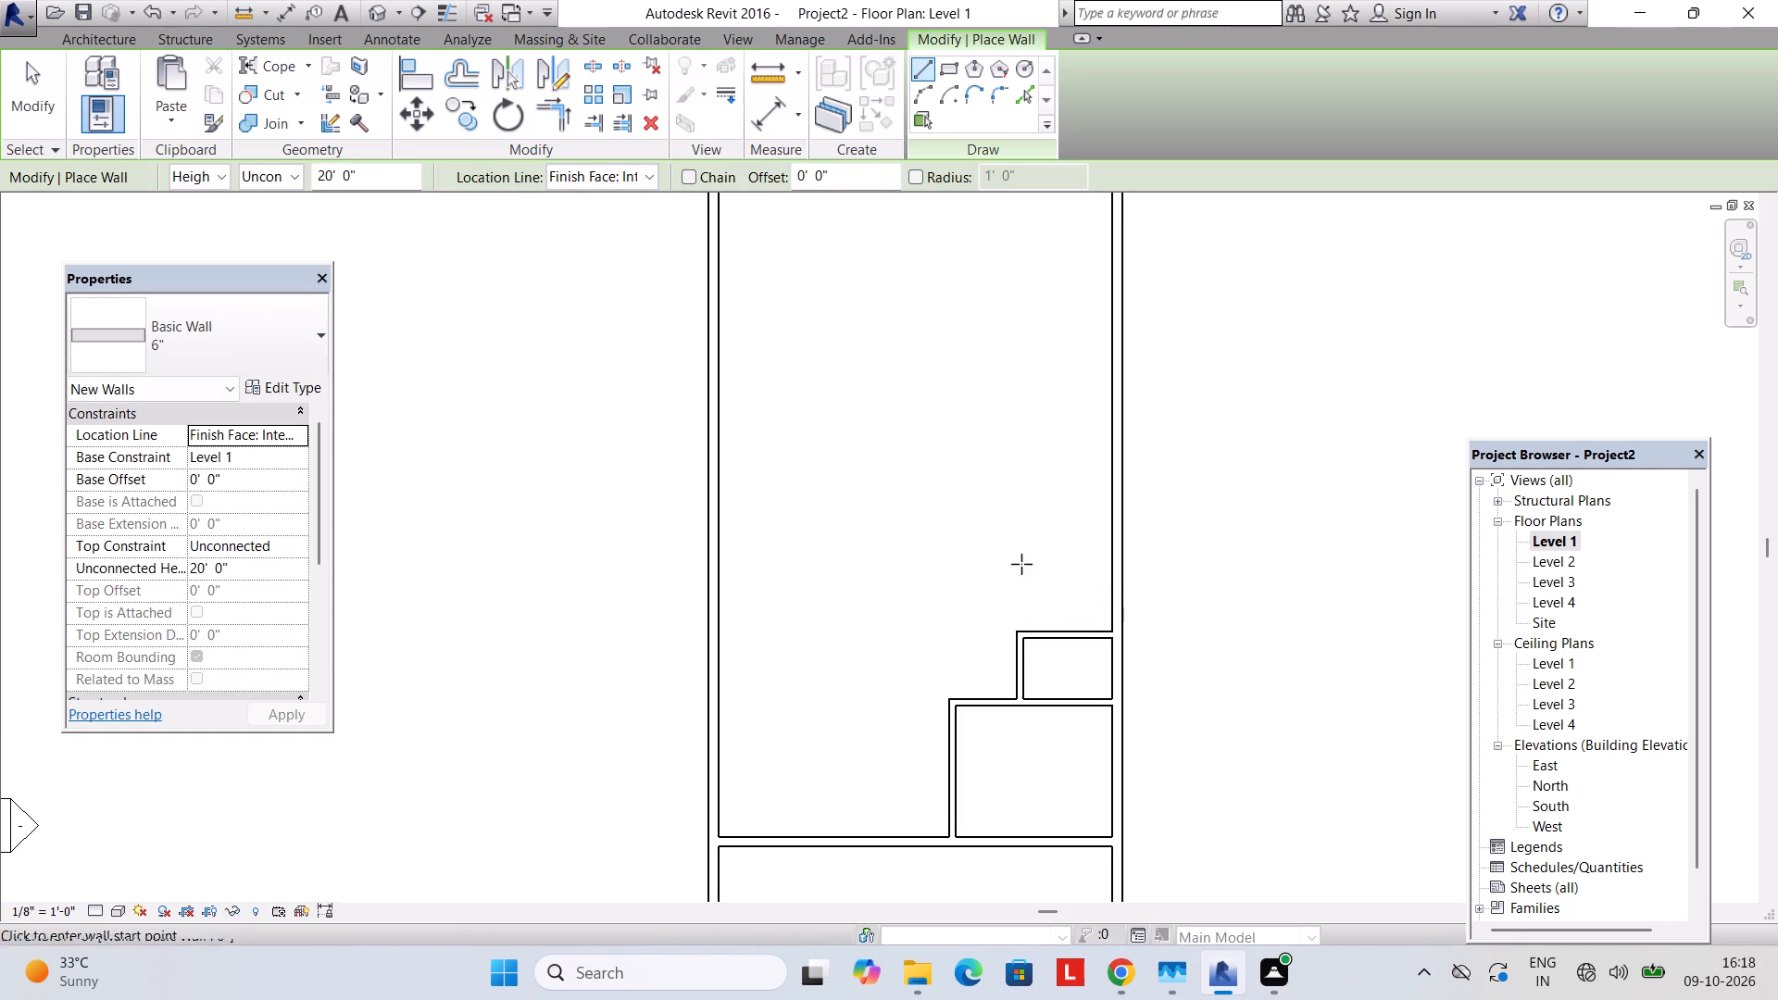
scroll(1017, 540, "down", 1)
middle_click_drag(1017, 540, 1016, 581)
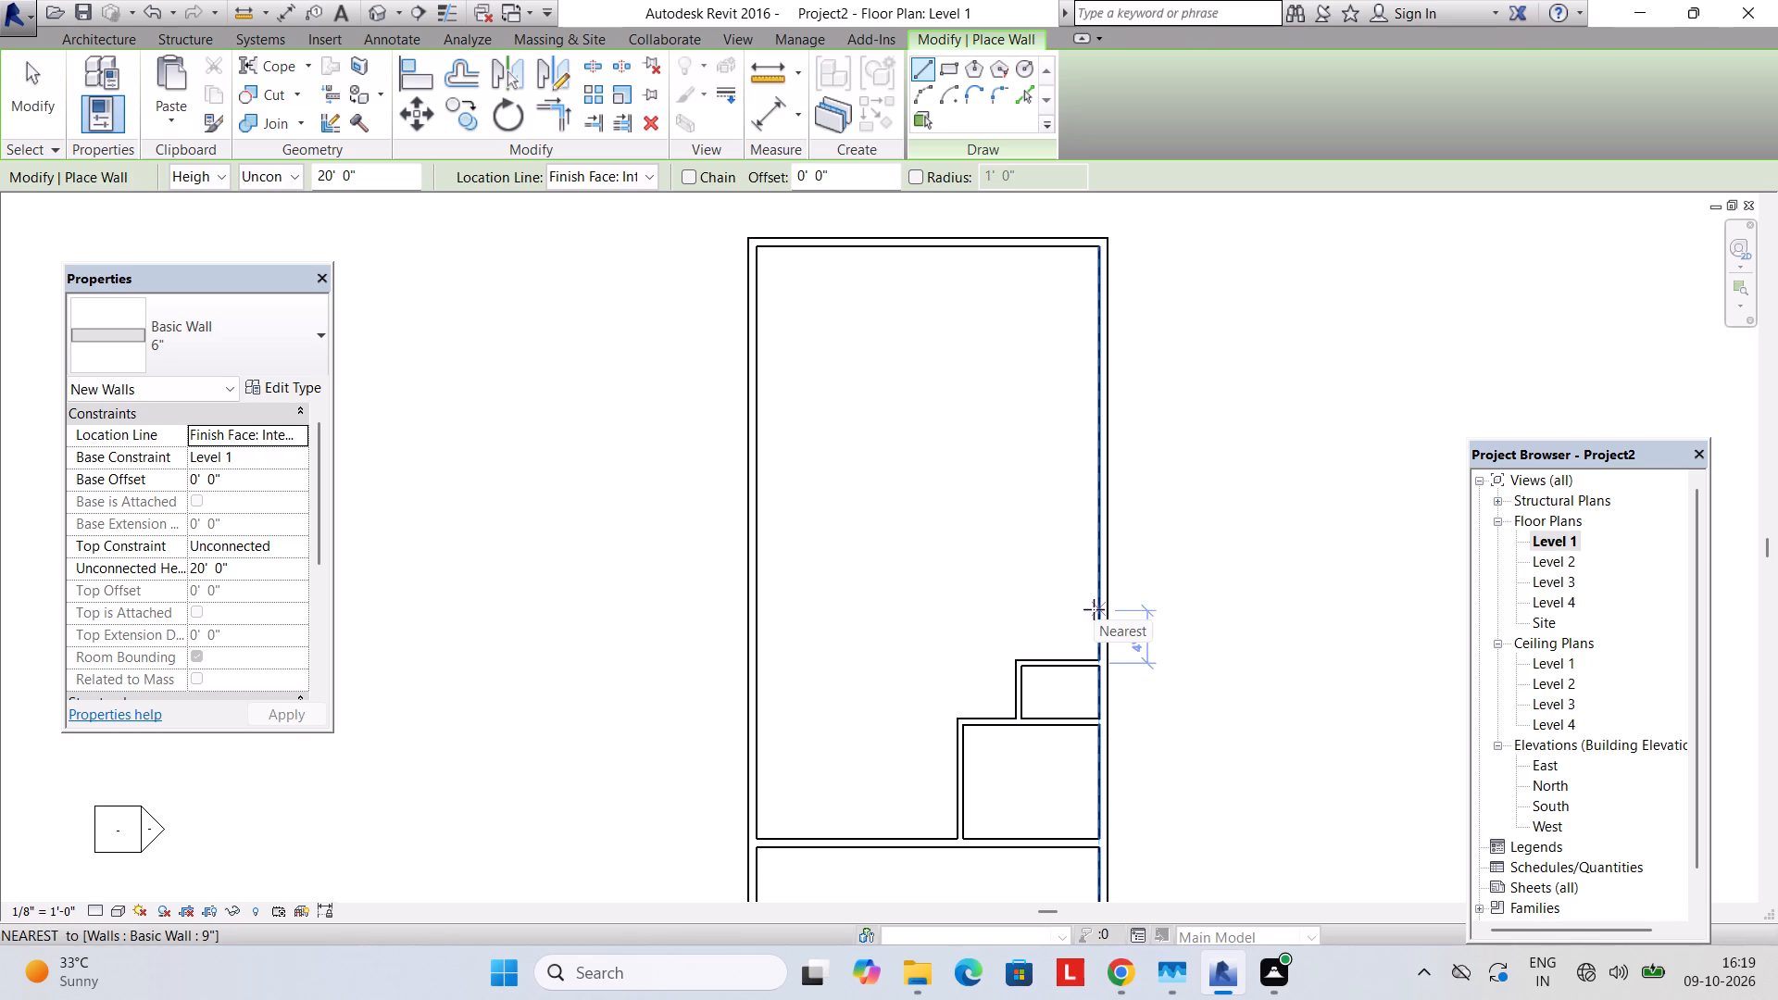
Draw a horizontal 6" wall about 12' long from the right outer wall, 14' above the small room's top wall.
type("14'")
key("Return")
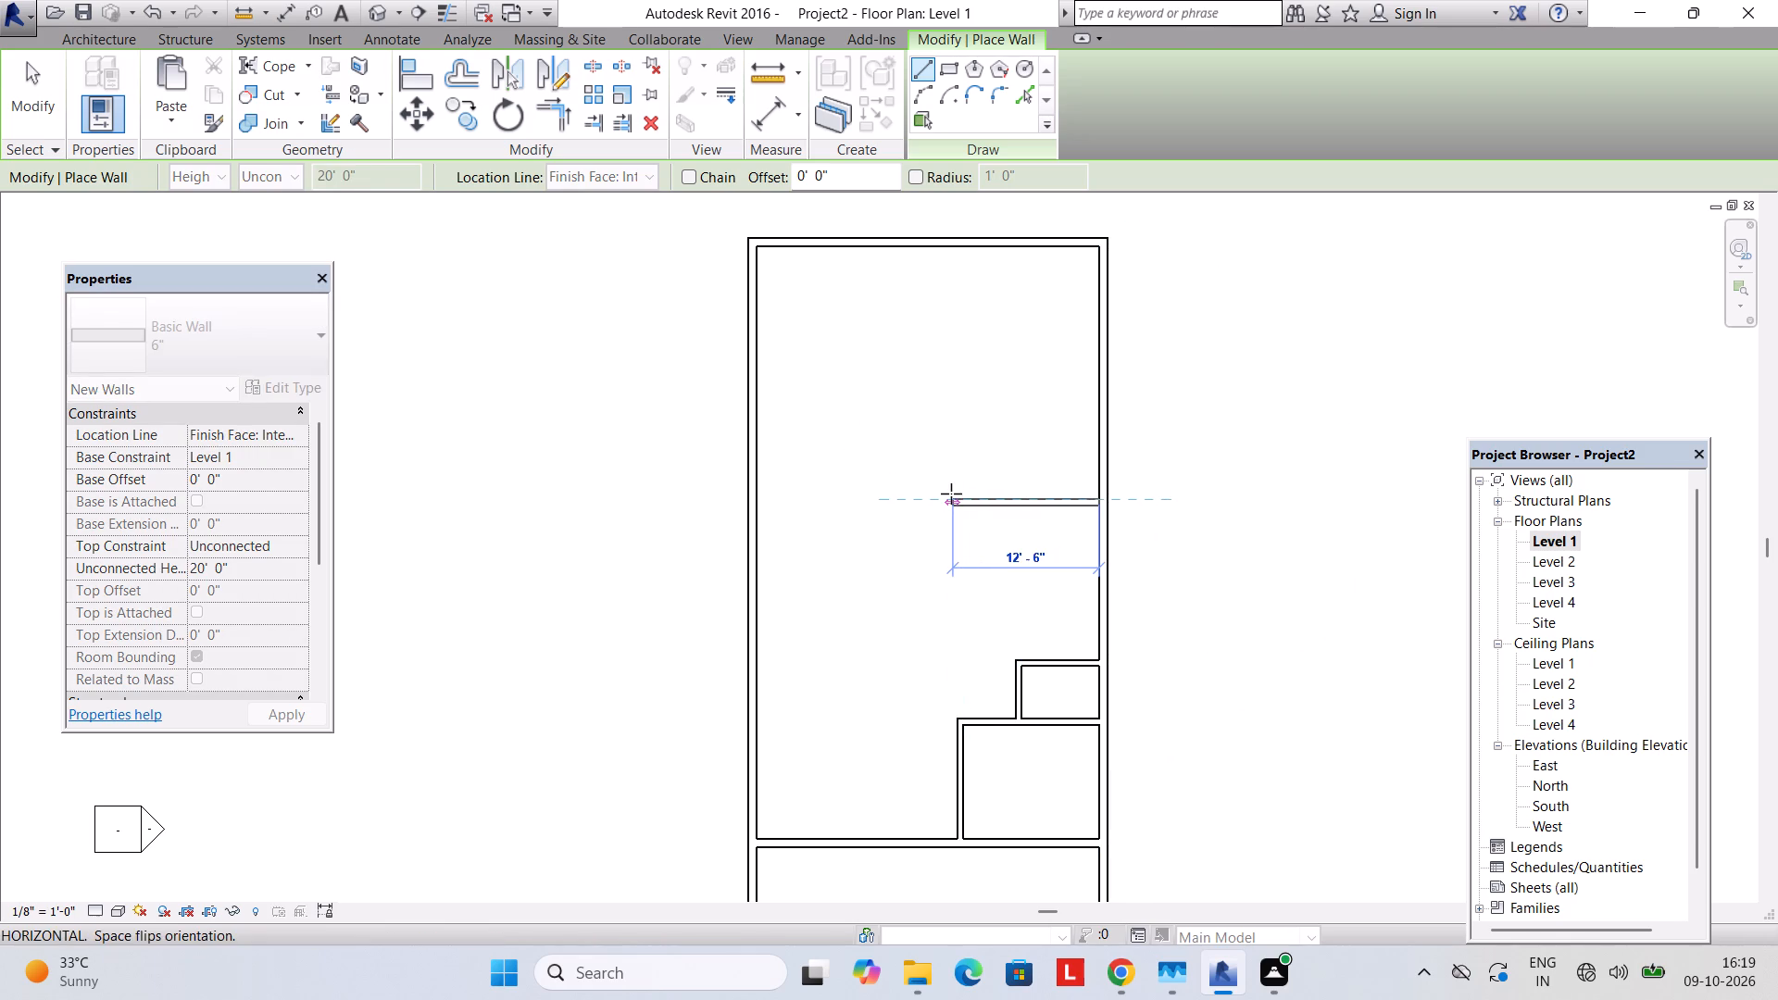
left_click(953, 494)
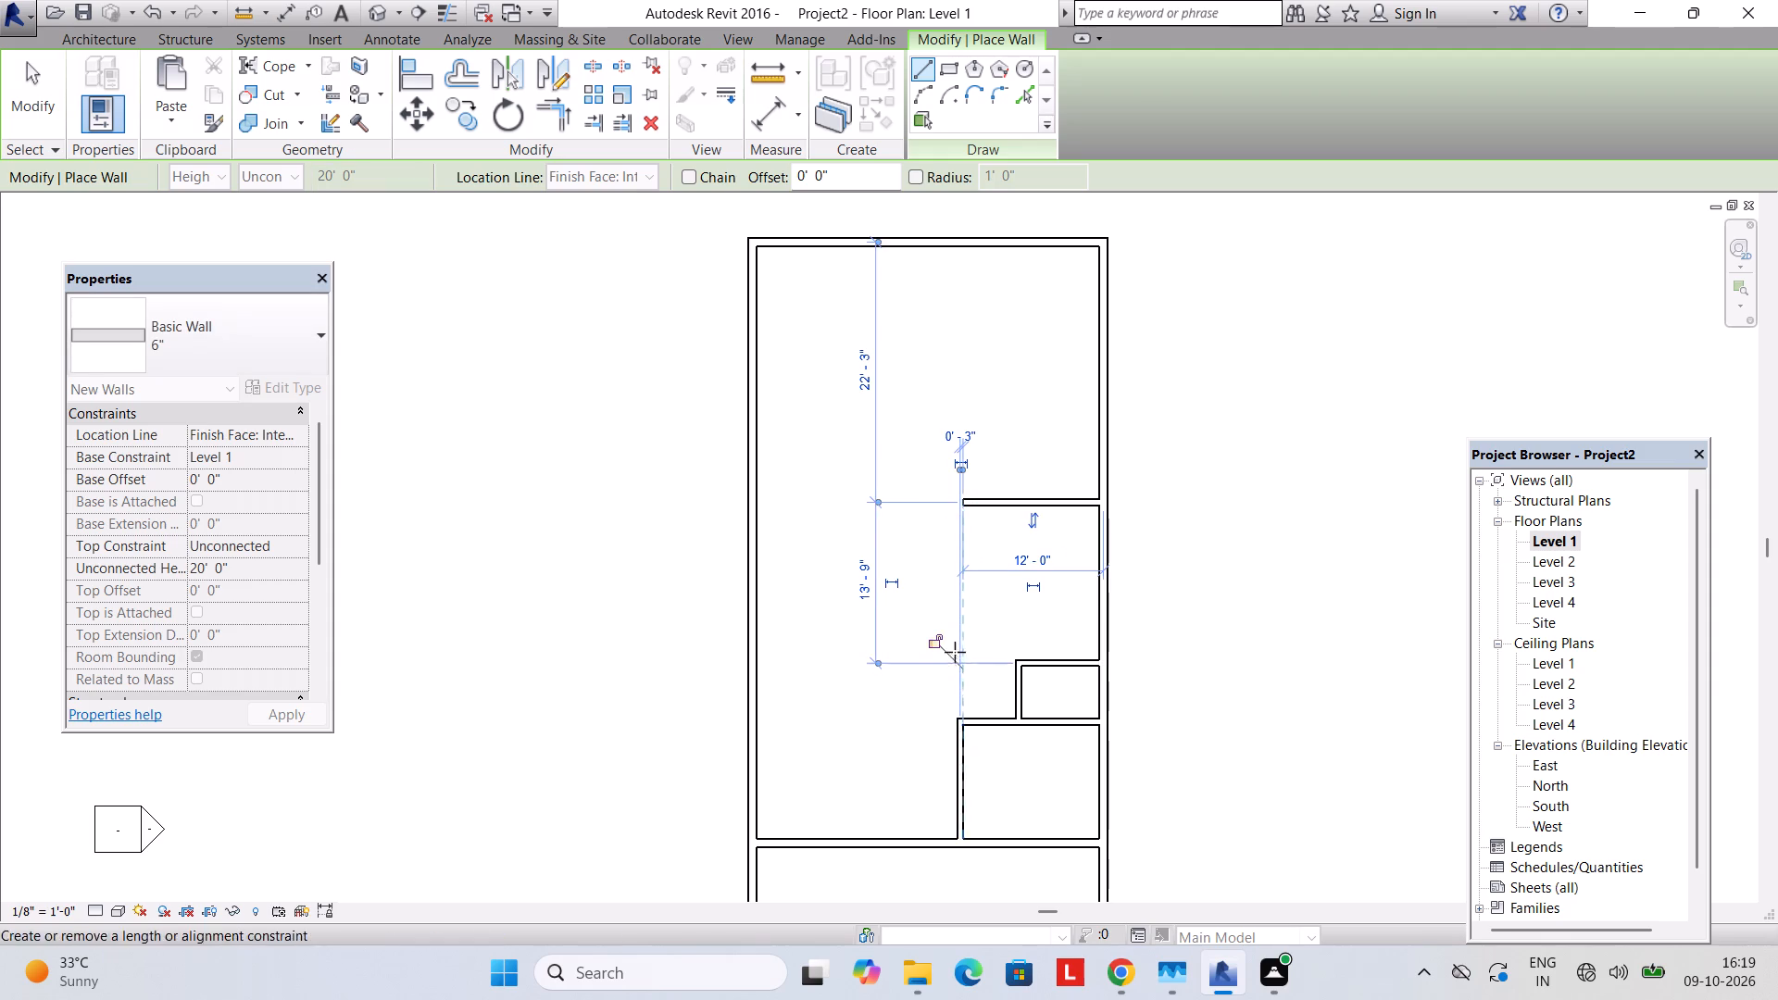
Connect the lower-right room's top corner to the free end of the new horizontal wall with a vertical 6" wall 19' long.
left_click(960, 723)
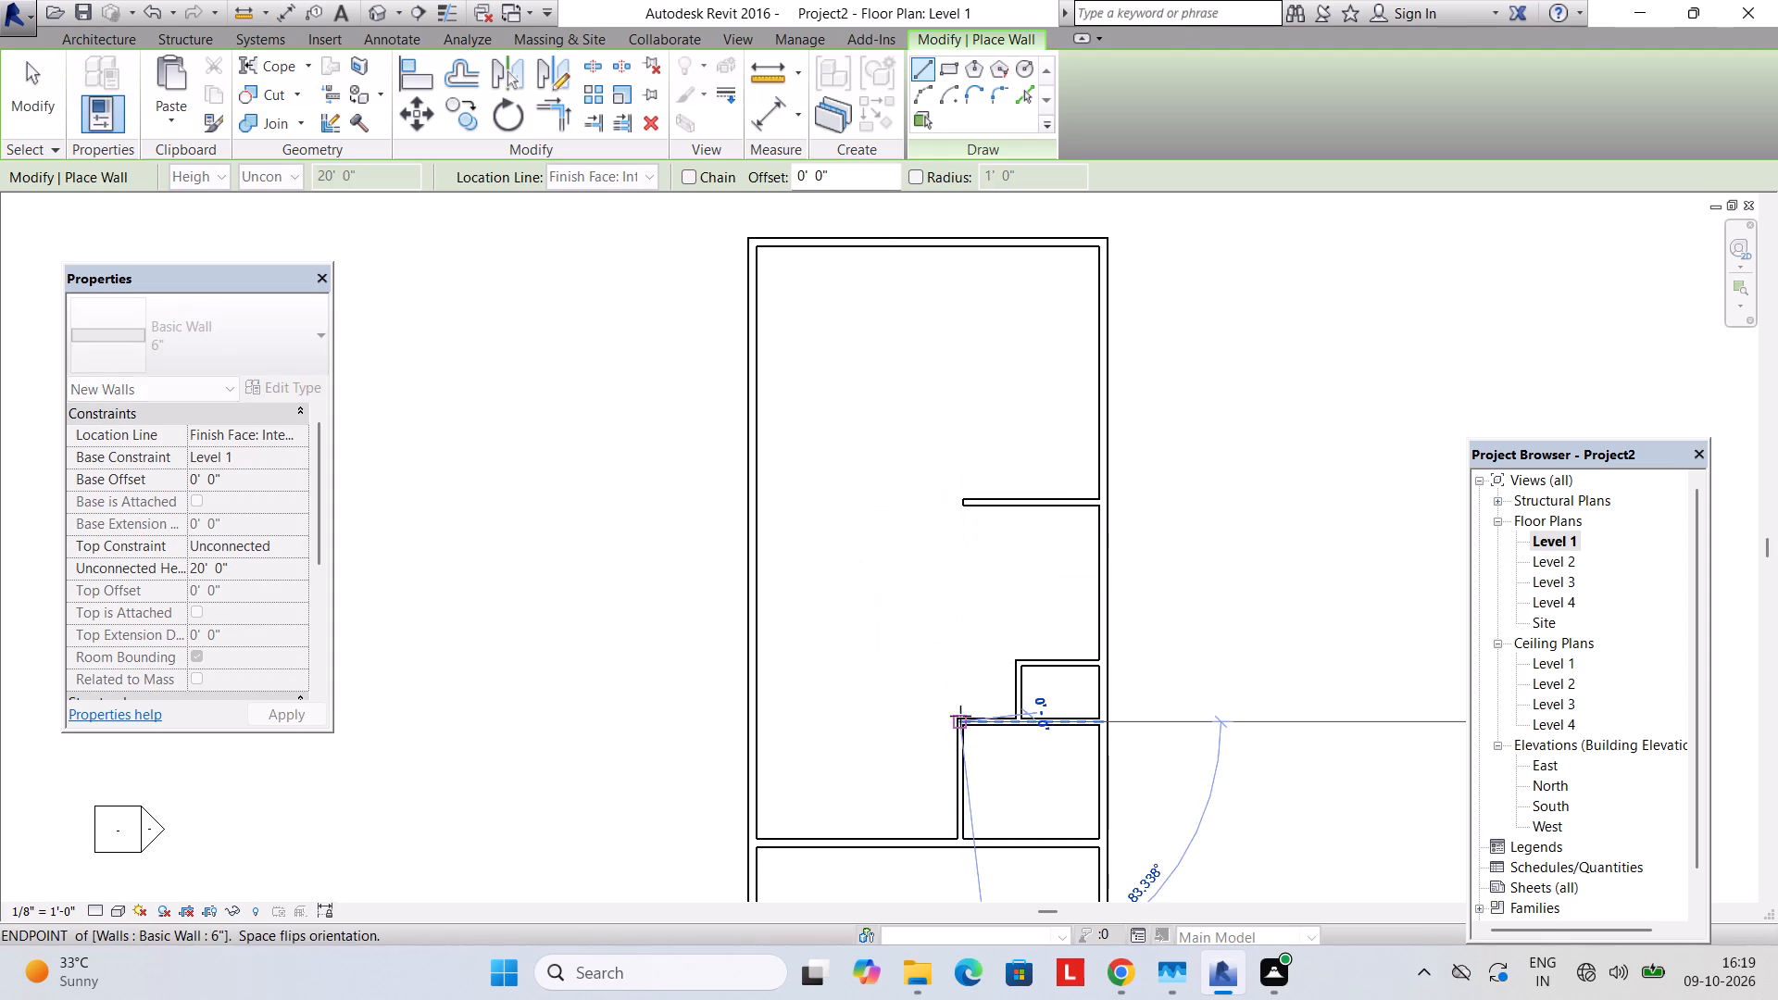
key("Escape")
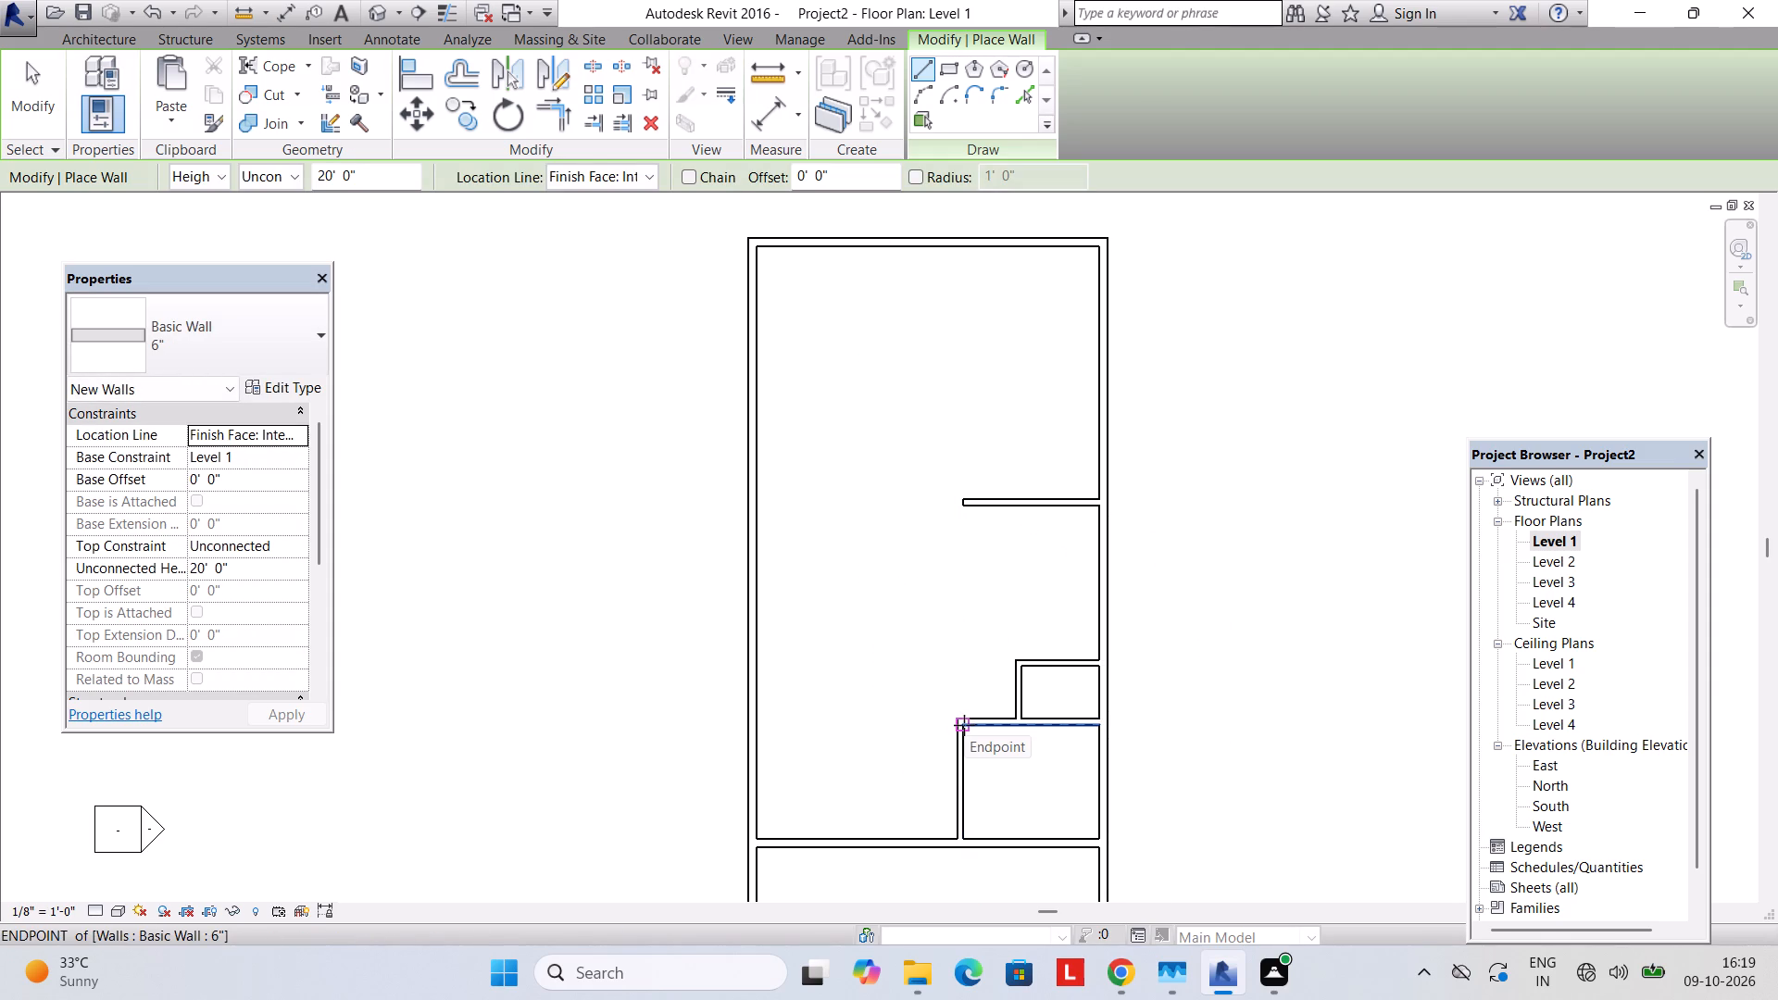
scroll(965, 722, "up", 2)
left_click(962, 726)
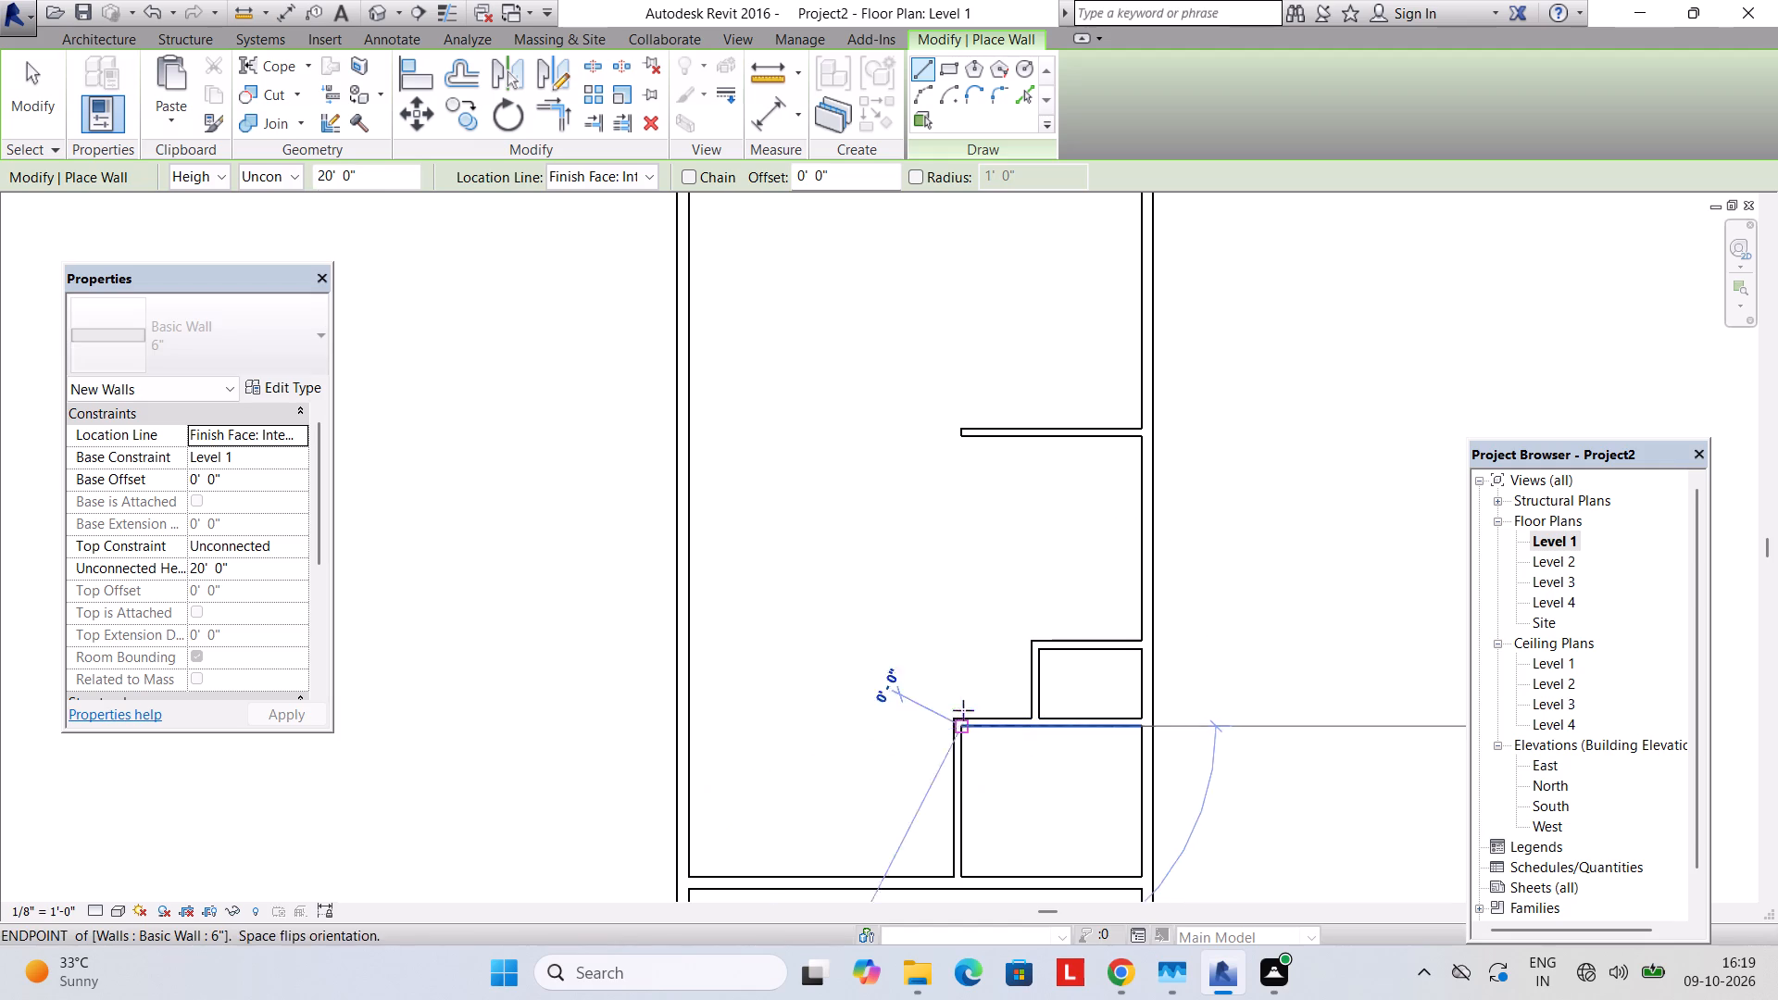
left_click(966, 430)
key("Escape")
Extend the small room's top wall line with a 5' long 6" wall from its outer corner to the 19' vertical wall.
scroll(989, 496, "up", 1)
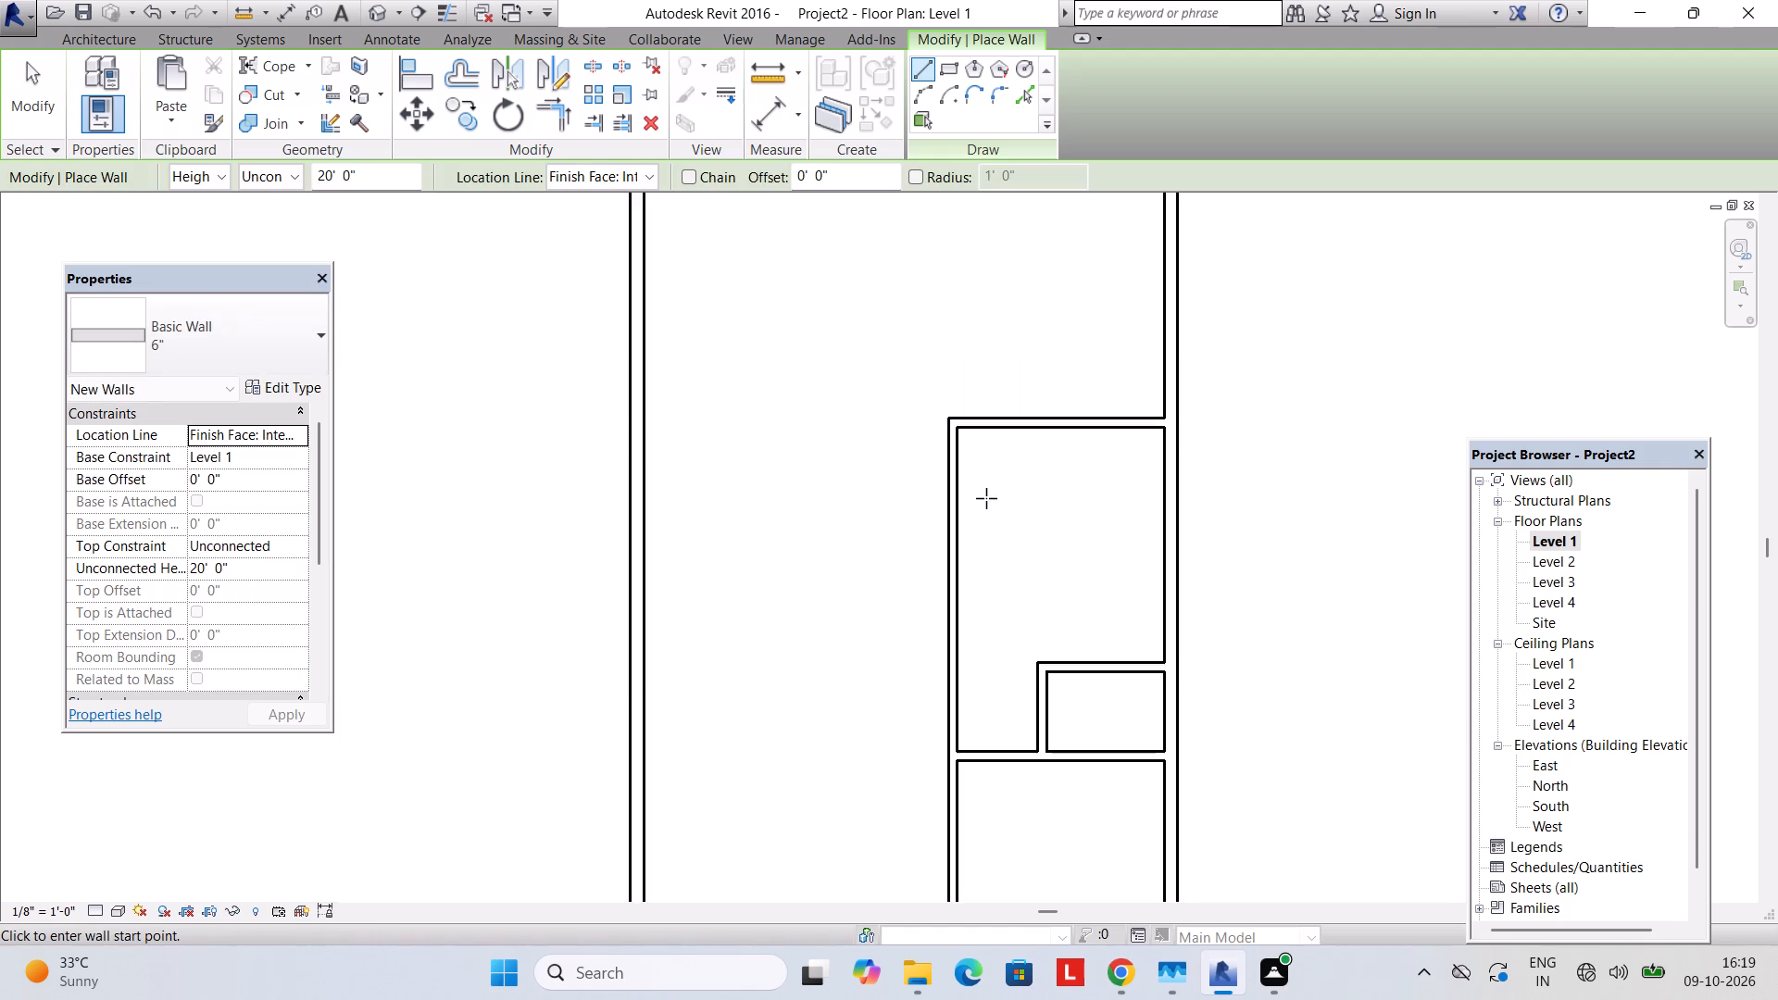
scroll(986, 499, "down", 2)
middle_click_drag(991, 528, 990, 499)
scroll(988, 619, "up", 2)
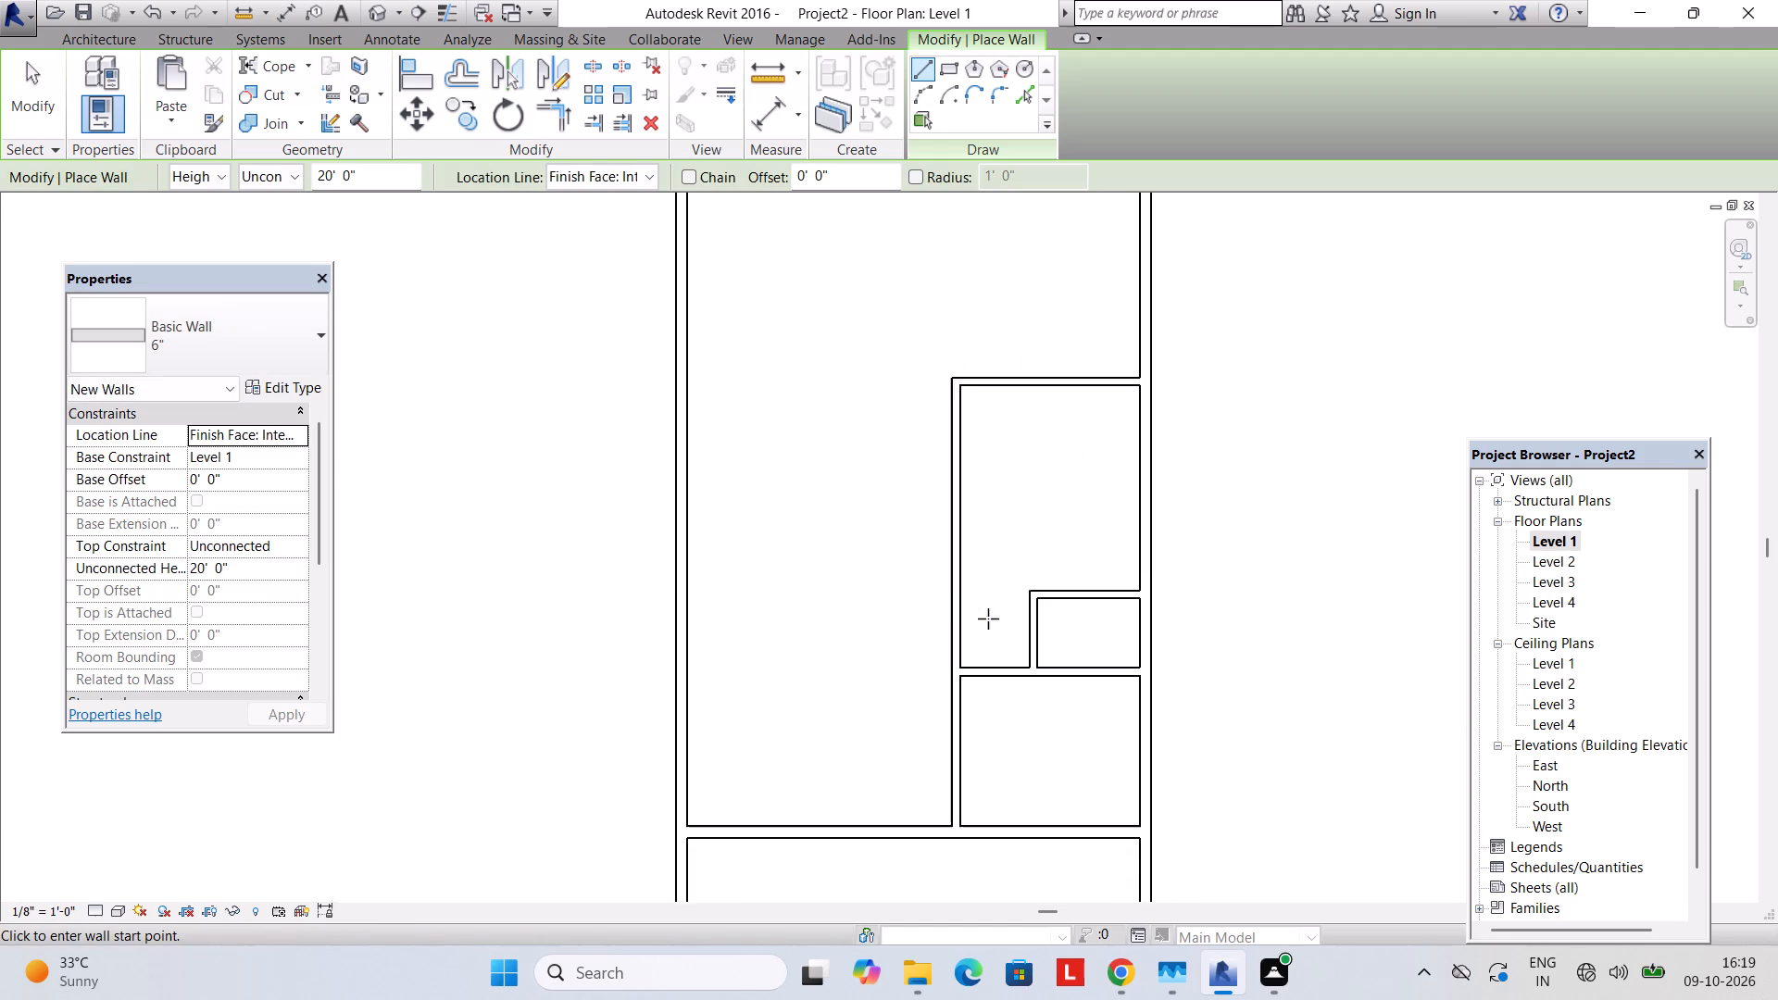
left_click(1042, 598)
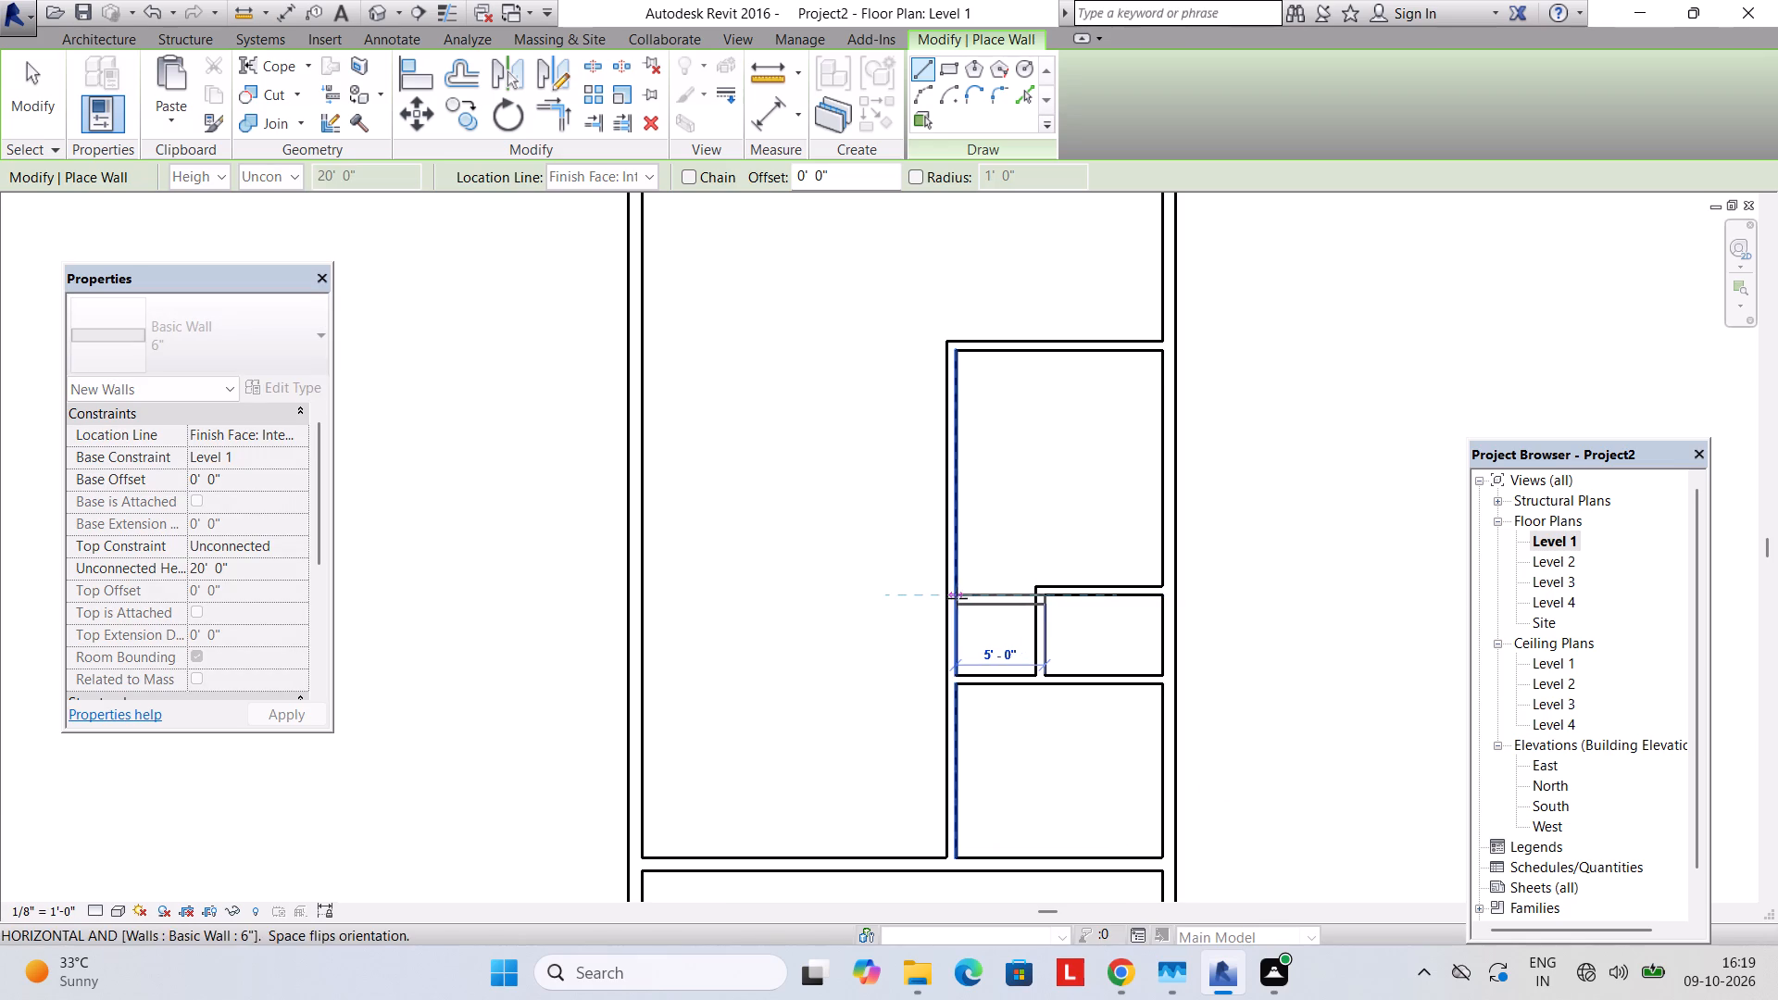
key("Escape")
left_click(1037, 581)
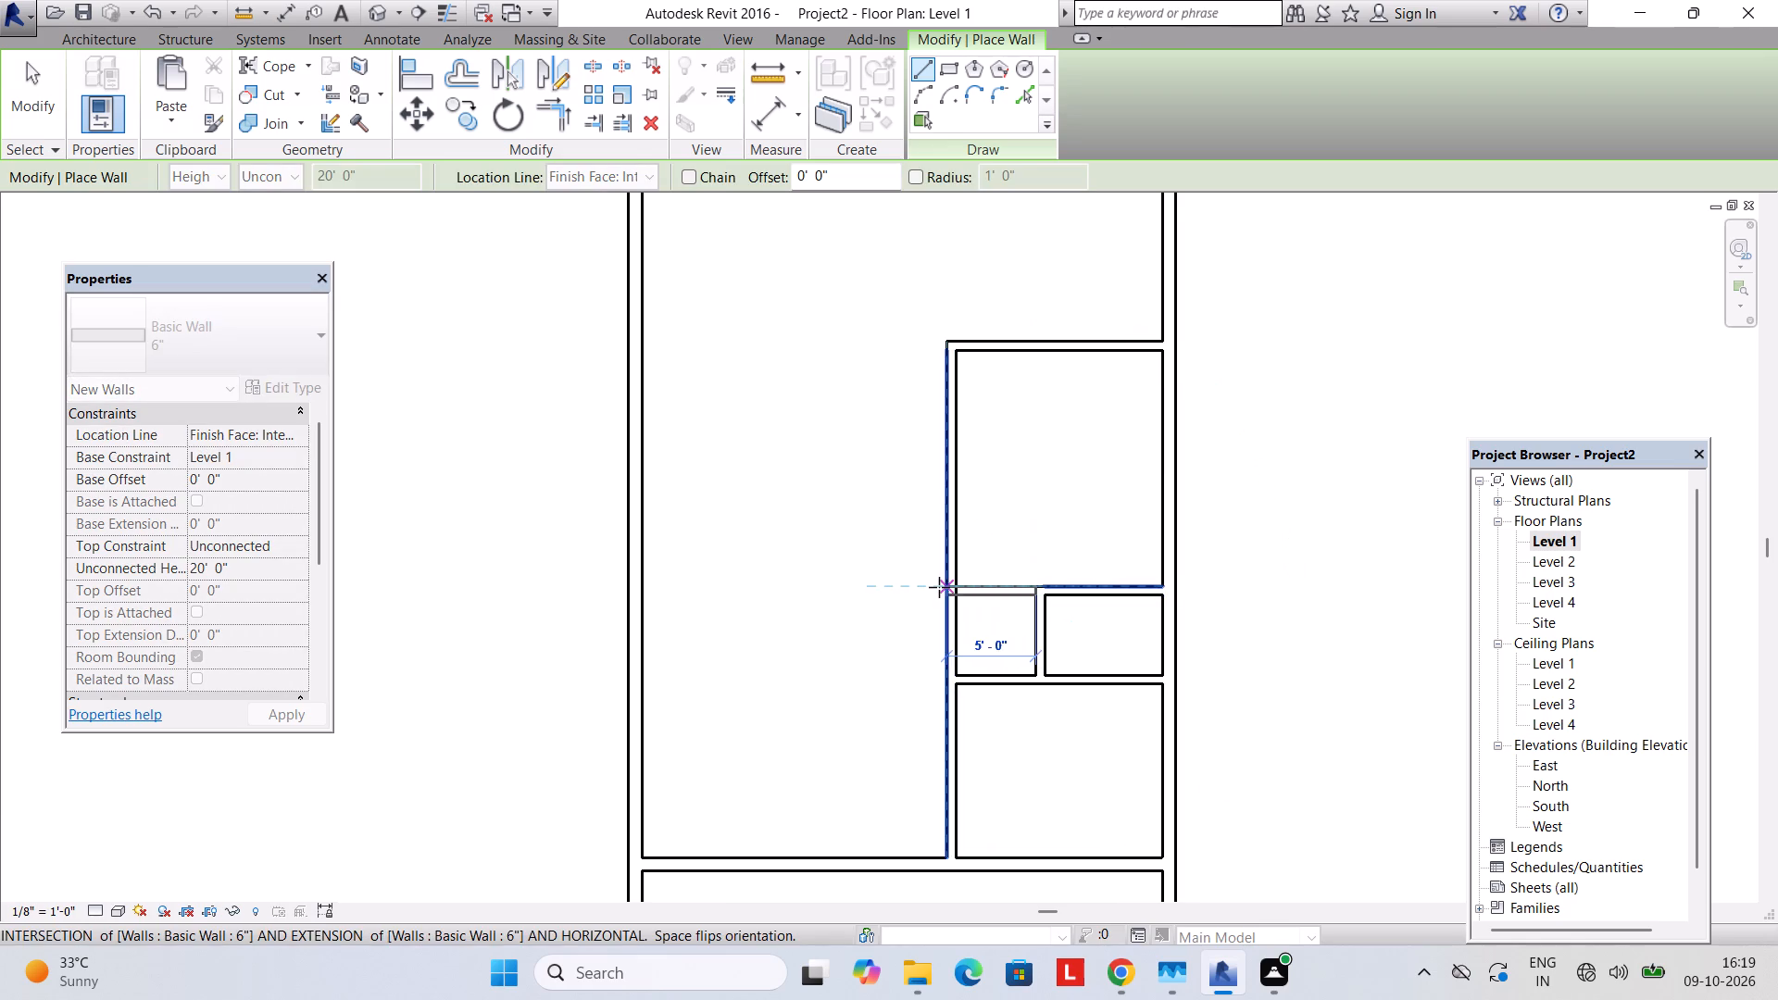
left_click(939, 587)
key("Escape")
scroll(964, 619, "down", 1)
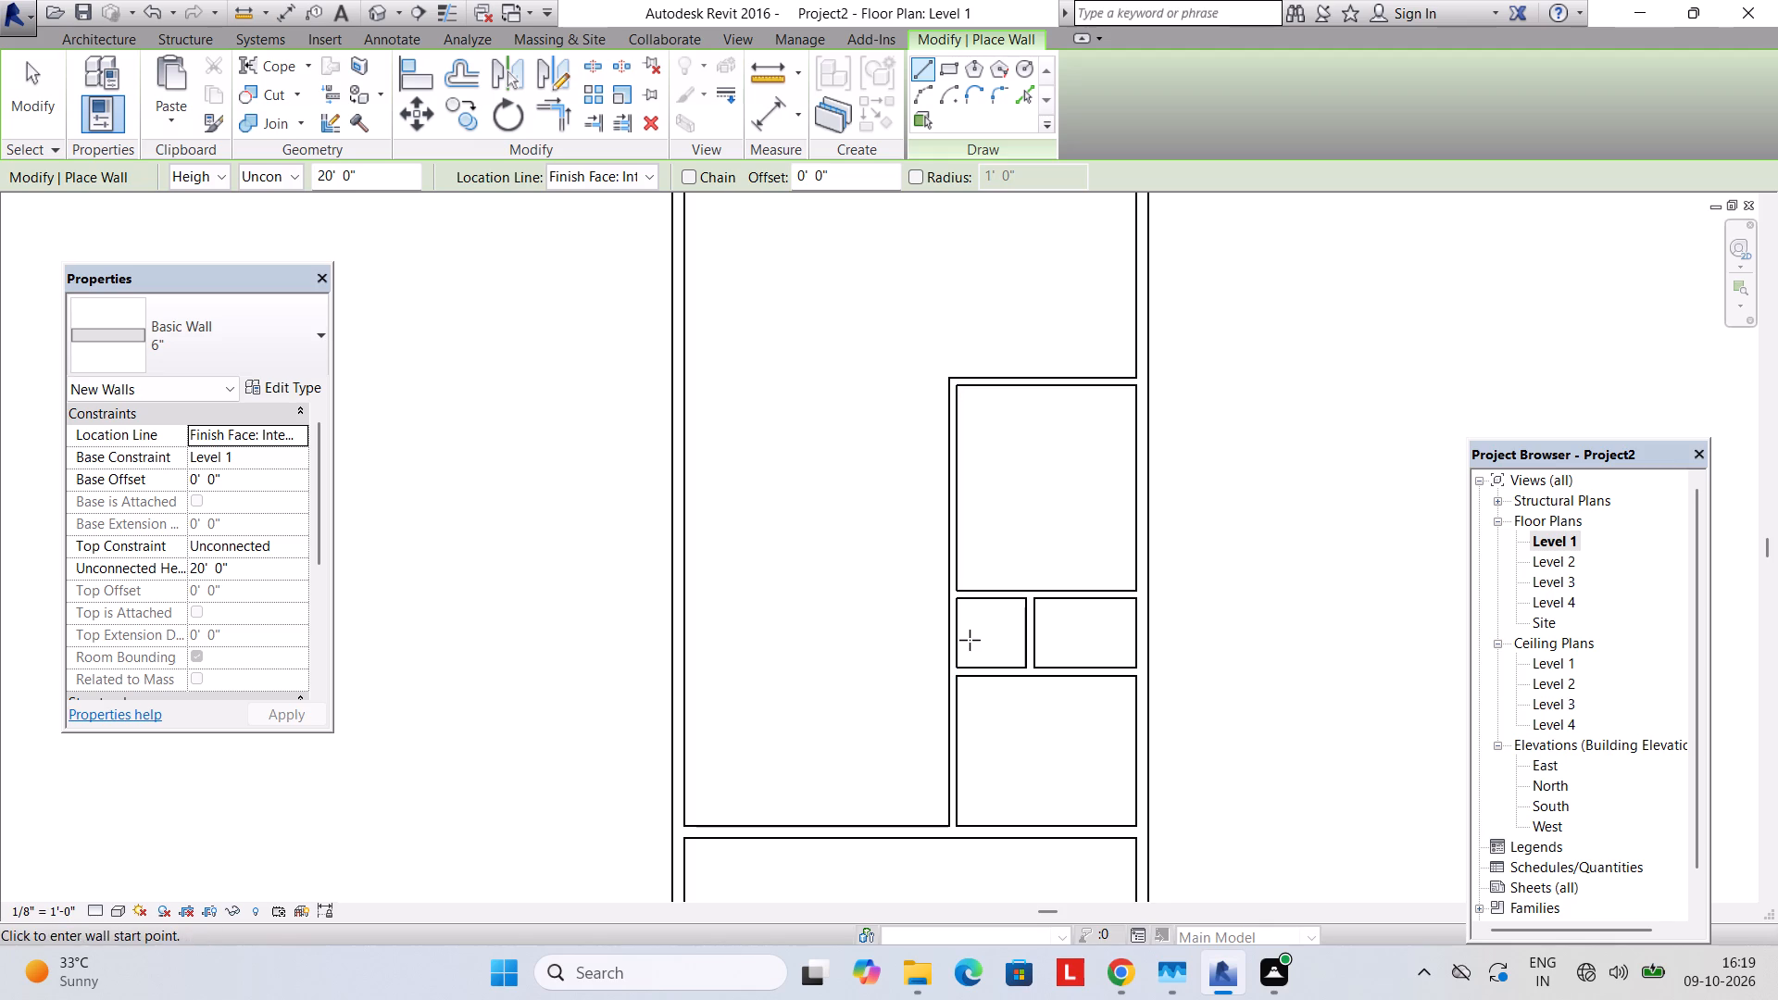
key("Escape")
key("Escape")
Split the 19' vertical wall at the upper and lower walls of the small space beside the small room.
scroll(963, 639, "up", 1)
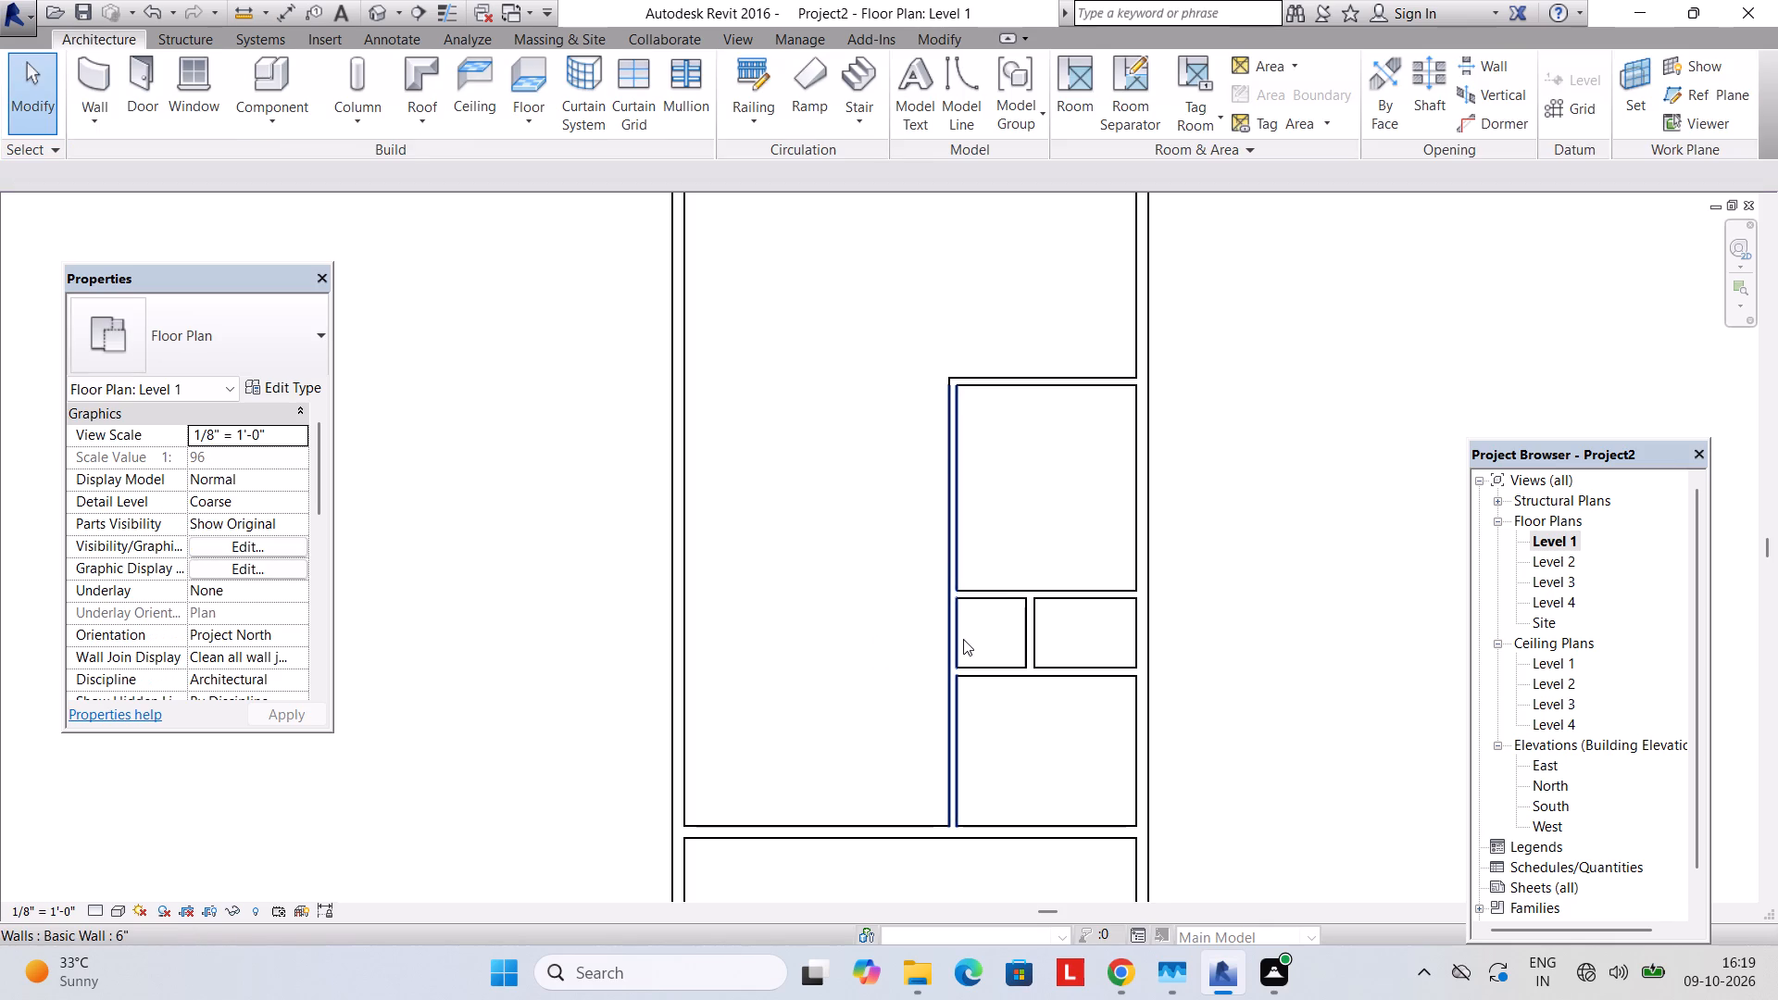
scroll(963, 639, "up", 1)
scroll(964, 620, "down", 1)
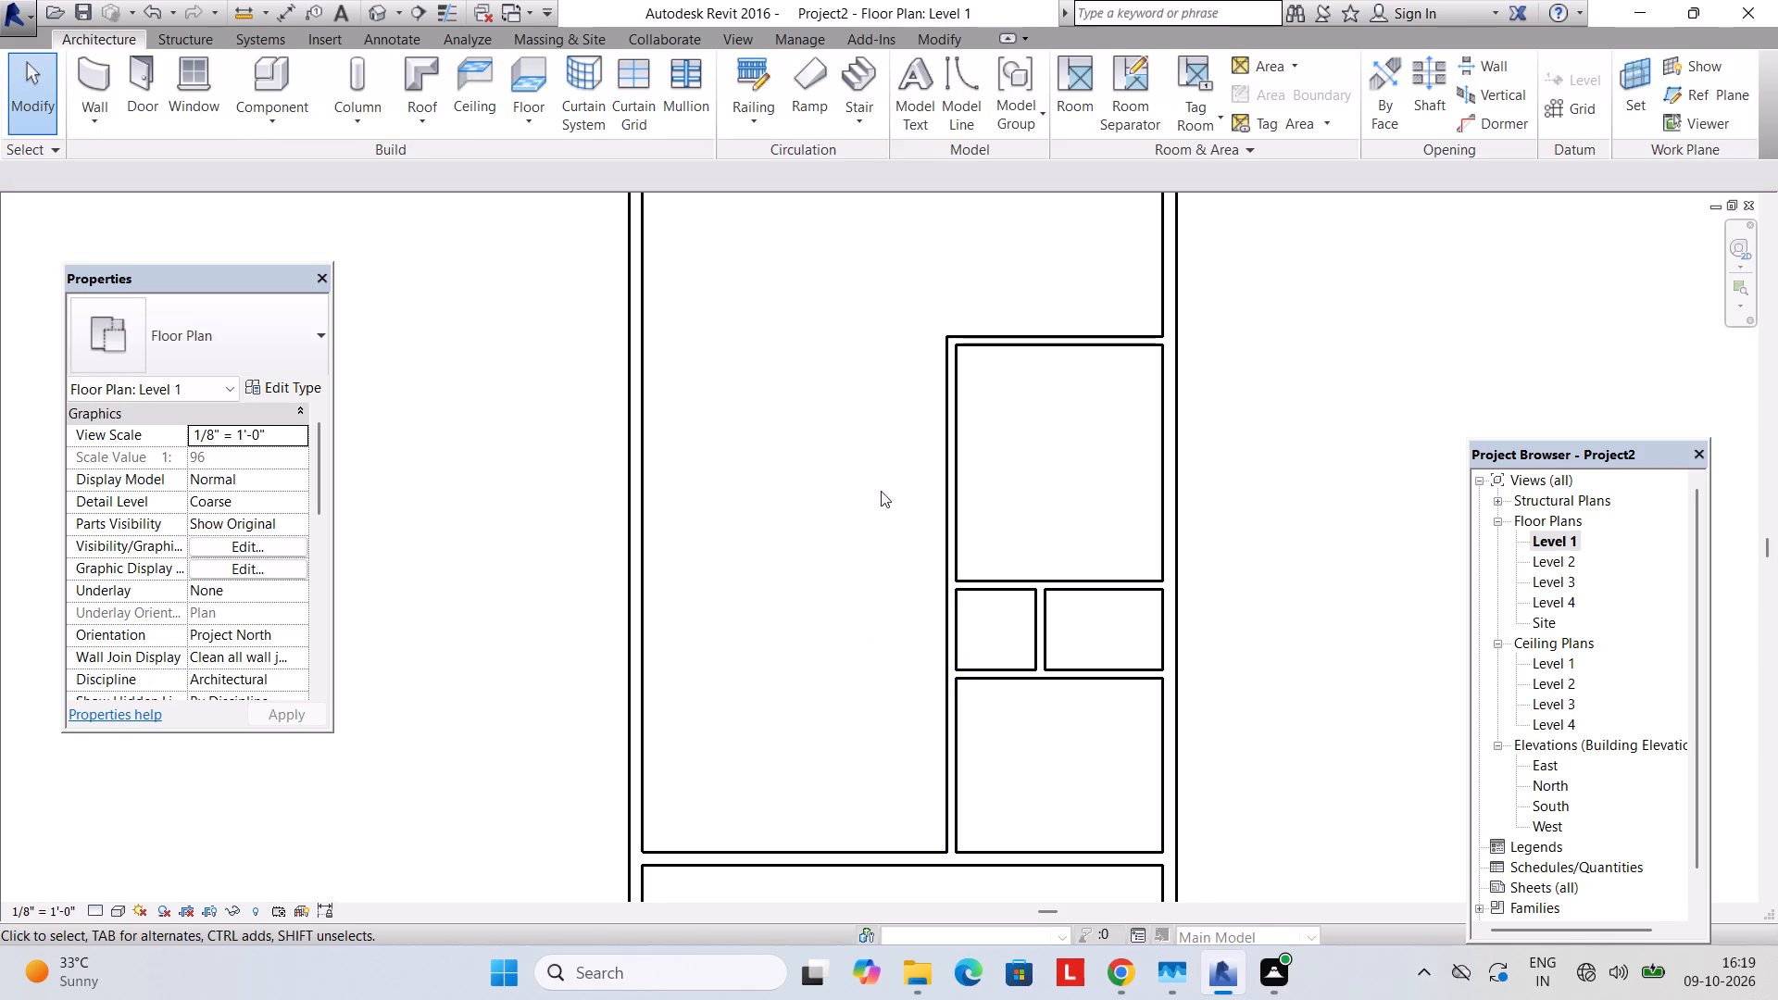
left_click(791, 45)
left_click(934, 38)
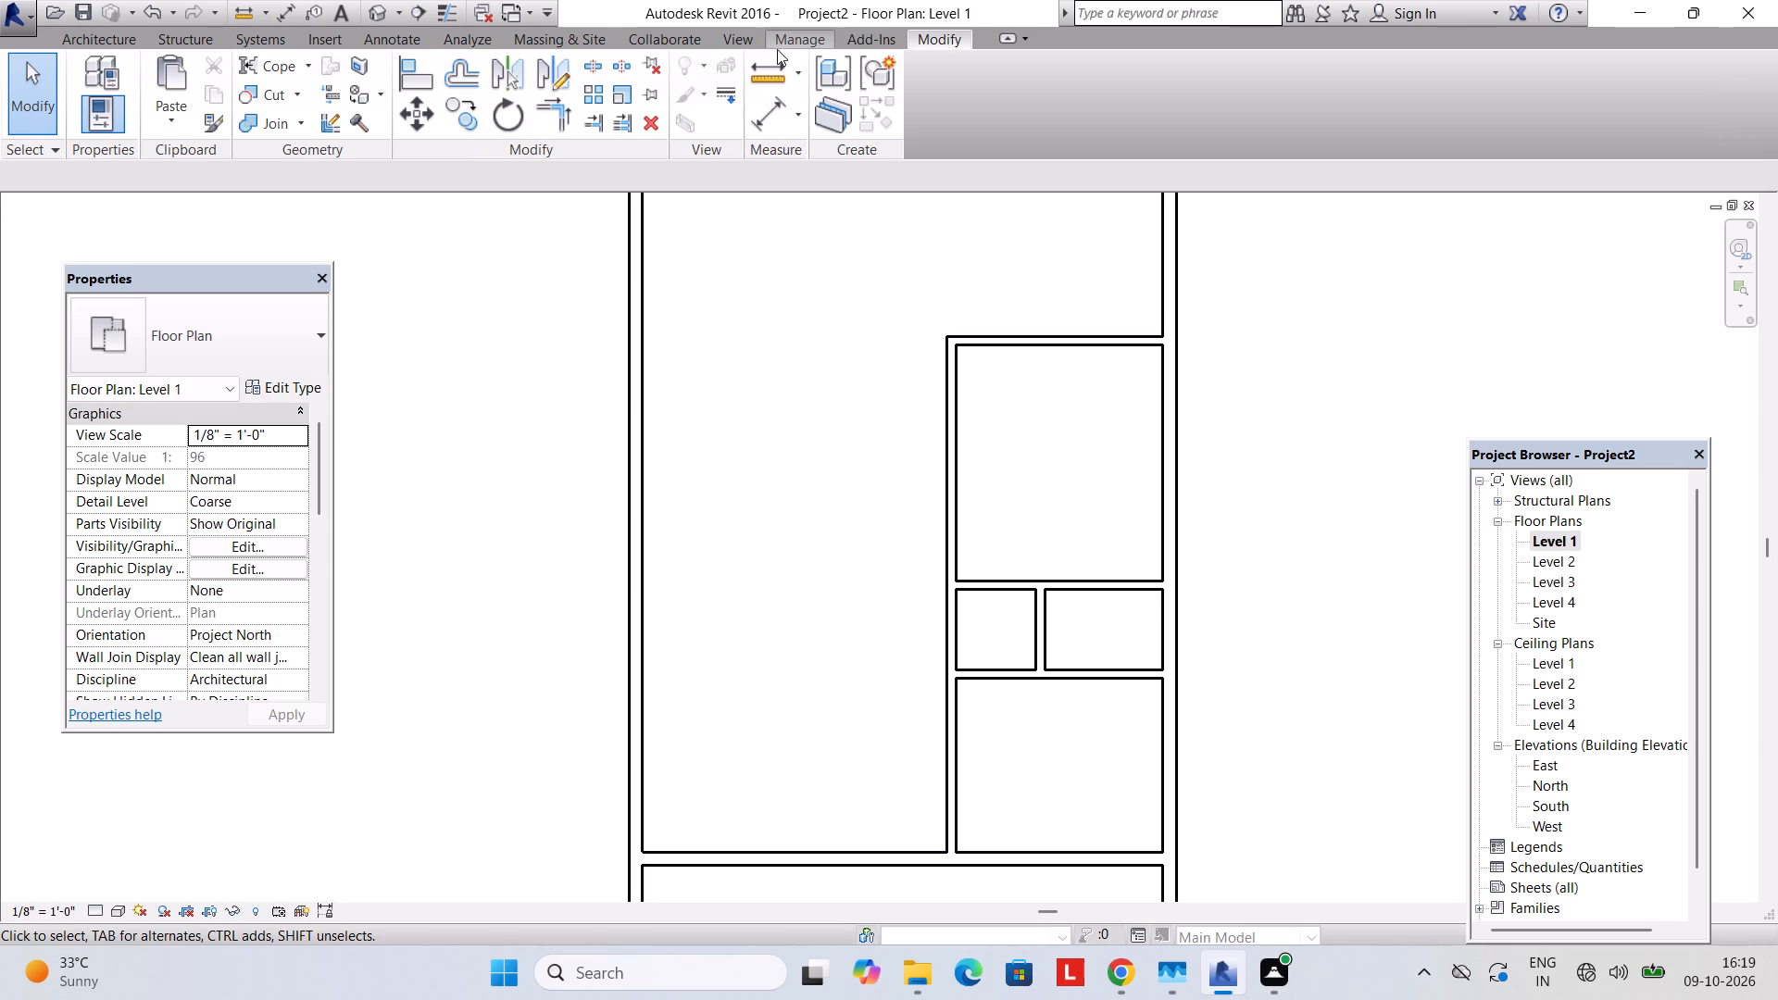
left_click(595, 71)
scroll(908, 650, "up", 5)
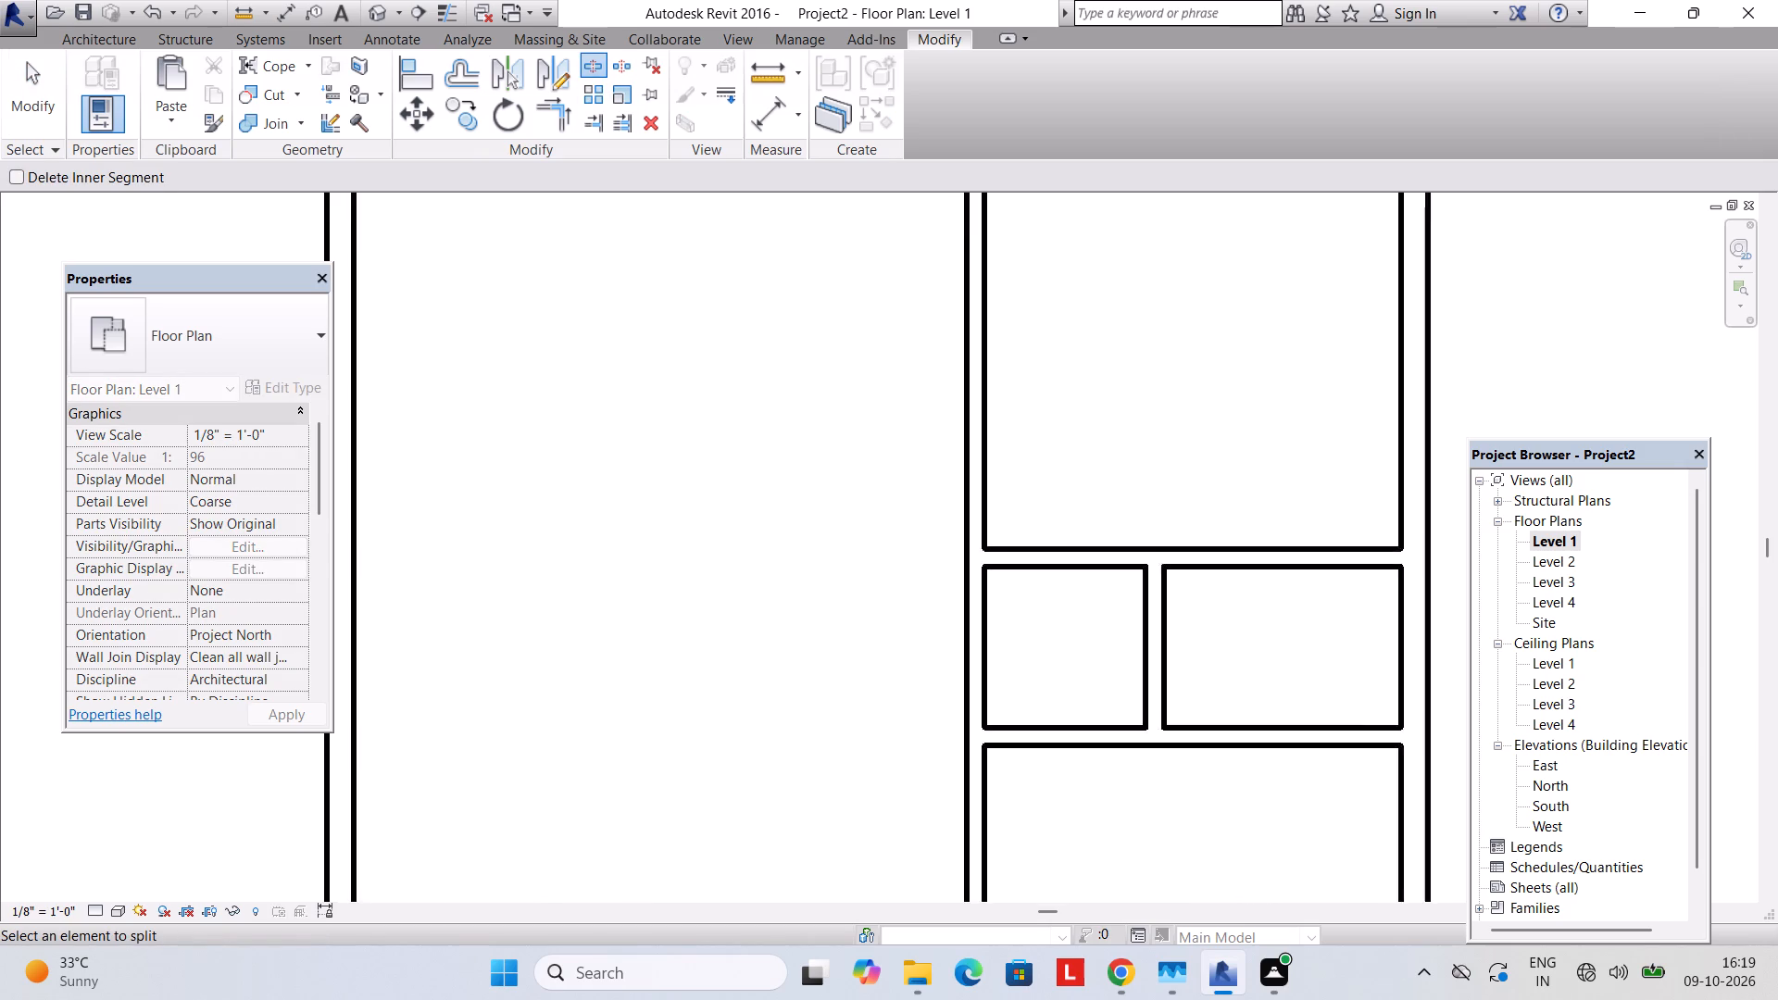
scroll(946, 583, "up", 3)
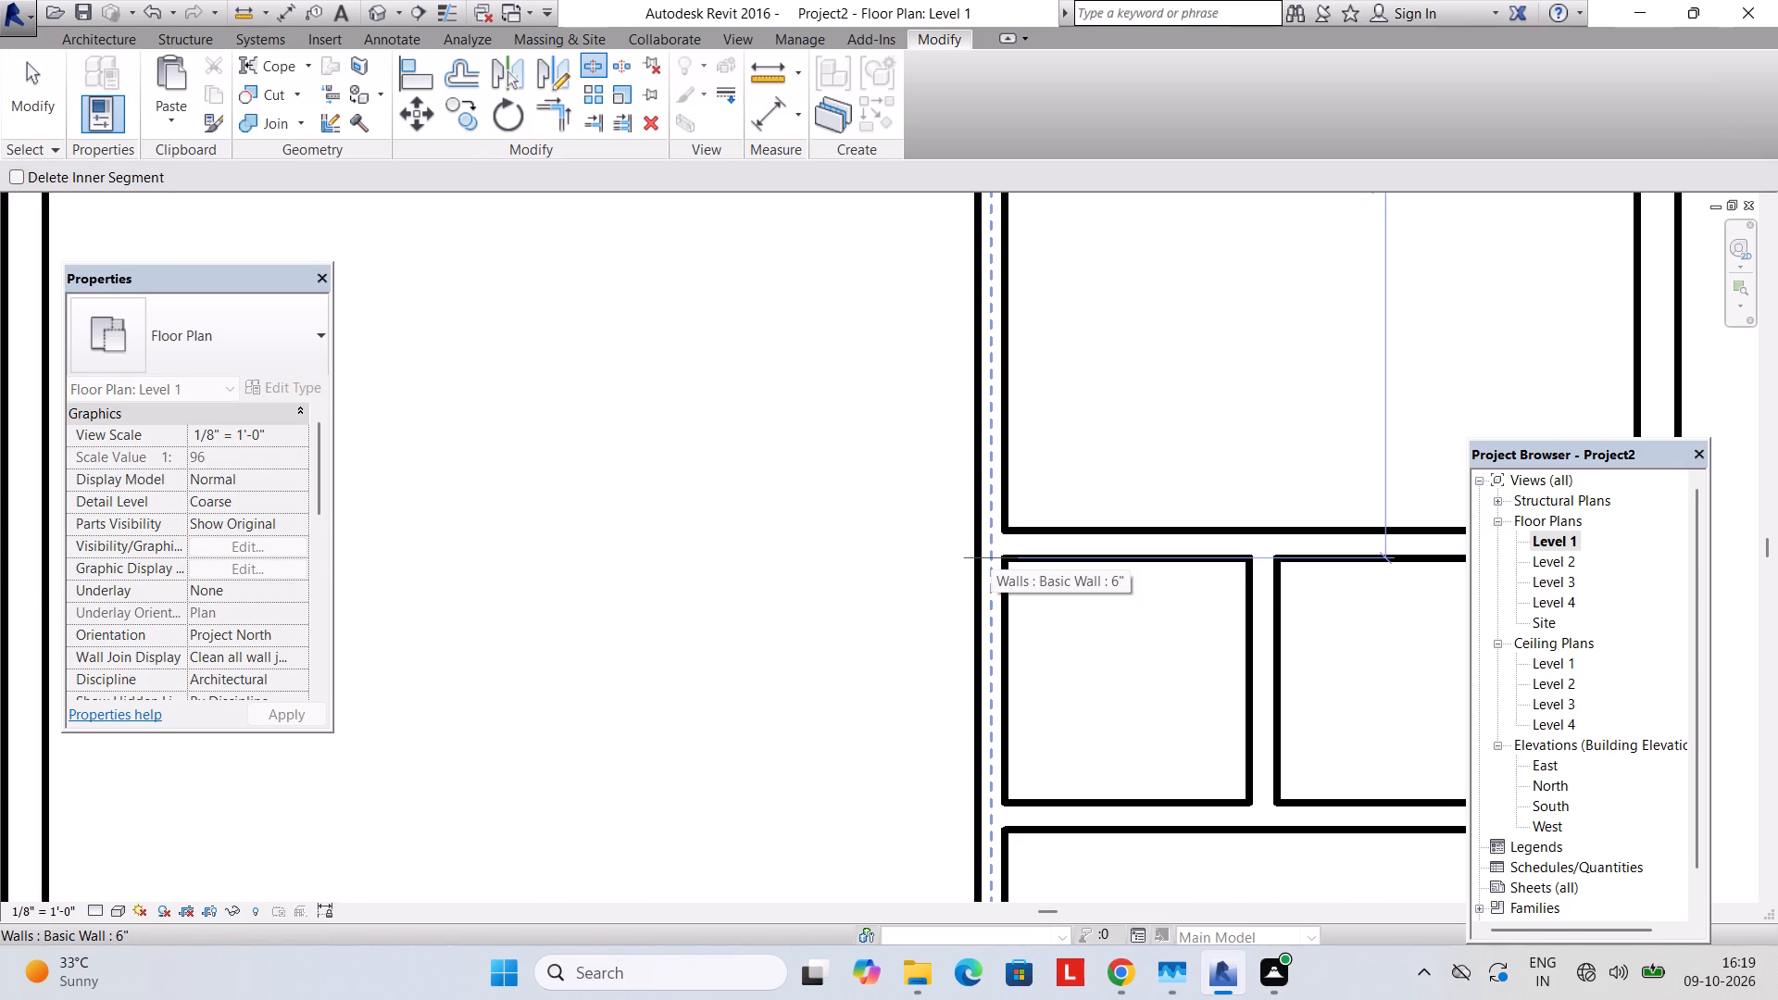
left_click(991, 558)
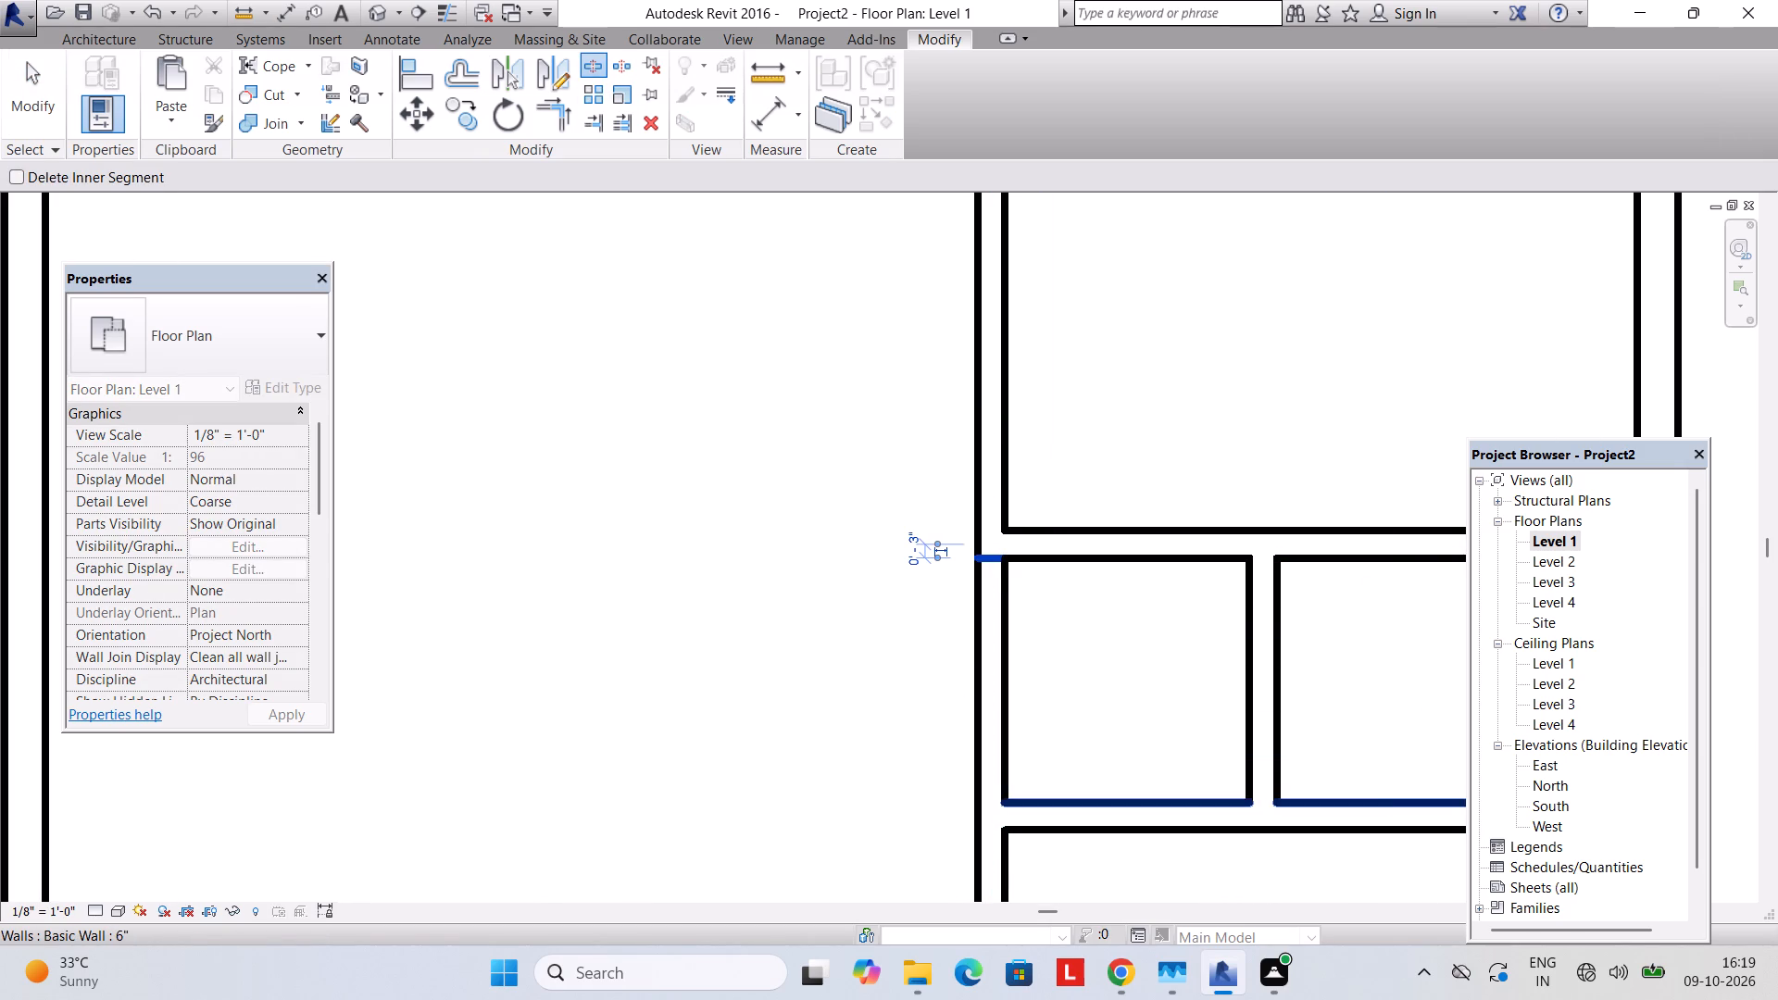
scroll(991, 802, "up", 2)
left_click(991, 802)
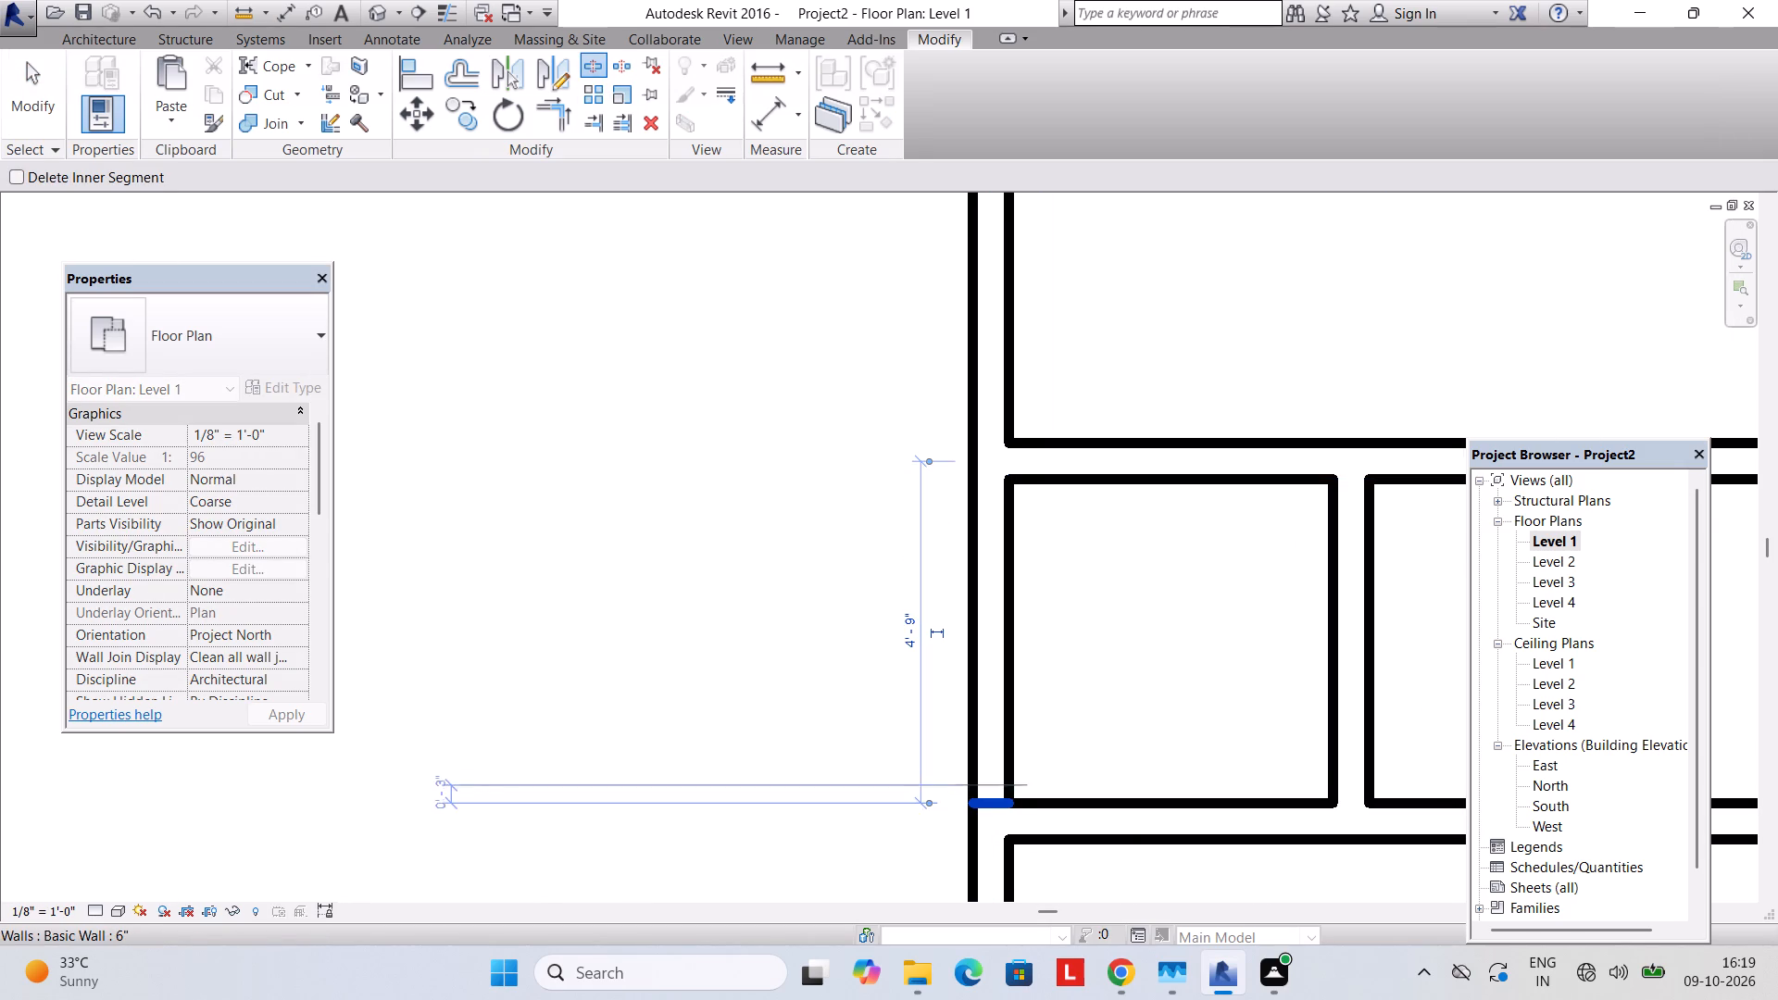
key("Escape")
scroll(1041, 655, "down", 3)
key("Escape")
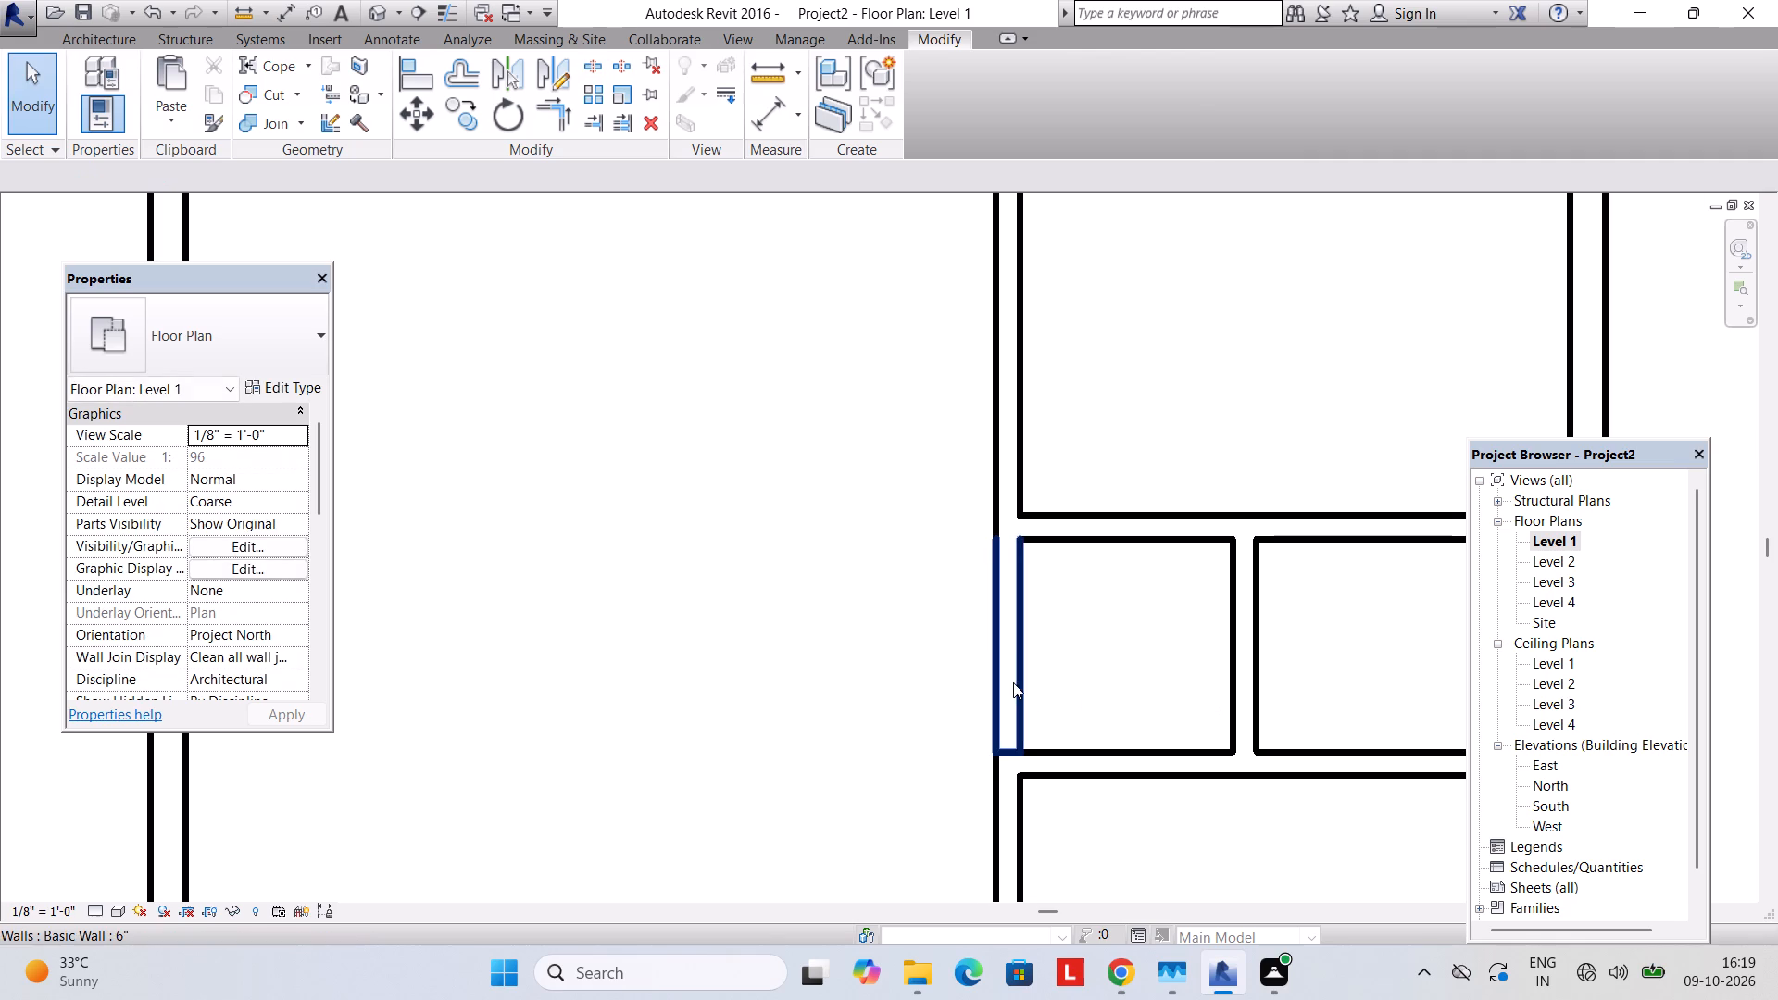
Delete the split wall segment that closes the small space beside the small room.
left_click(1013, 682)
key("Delete")
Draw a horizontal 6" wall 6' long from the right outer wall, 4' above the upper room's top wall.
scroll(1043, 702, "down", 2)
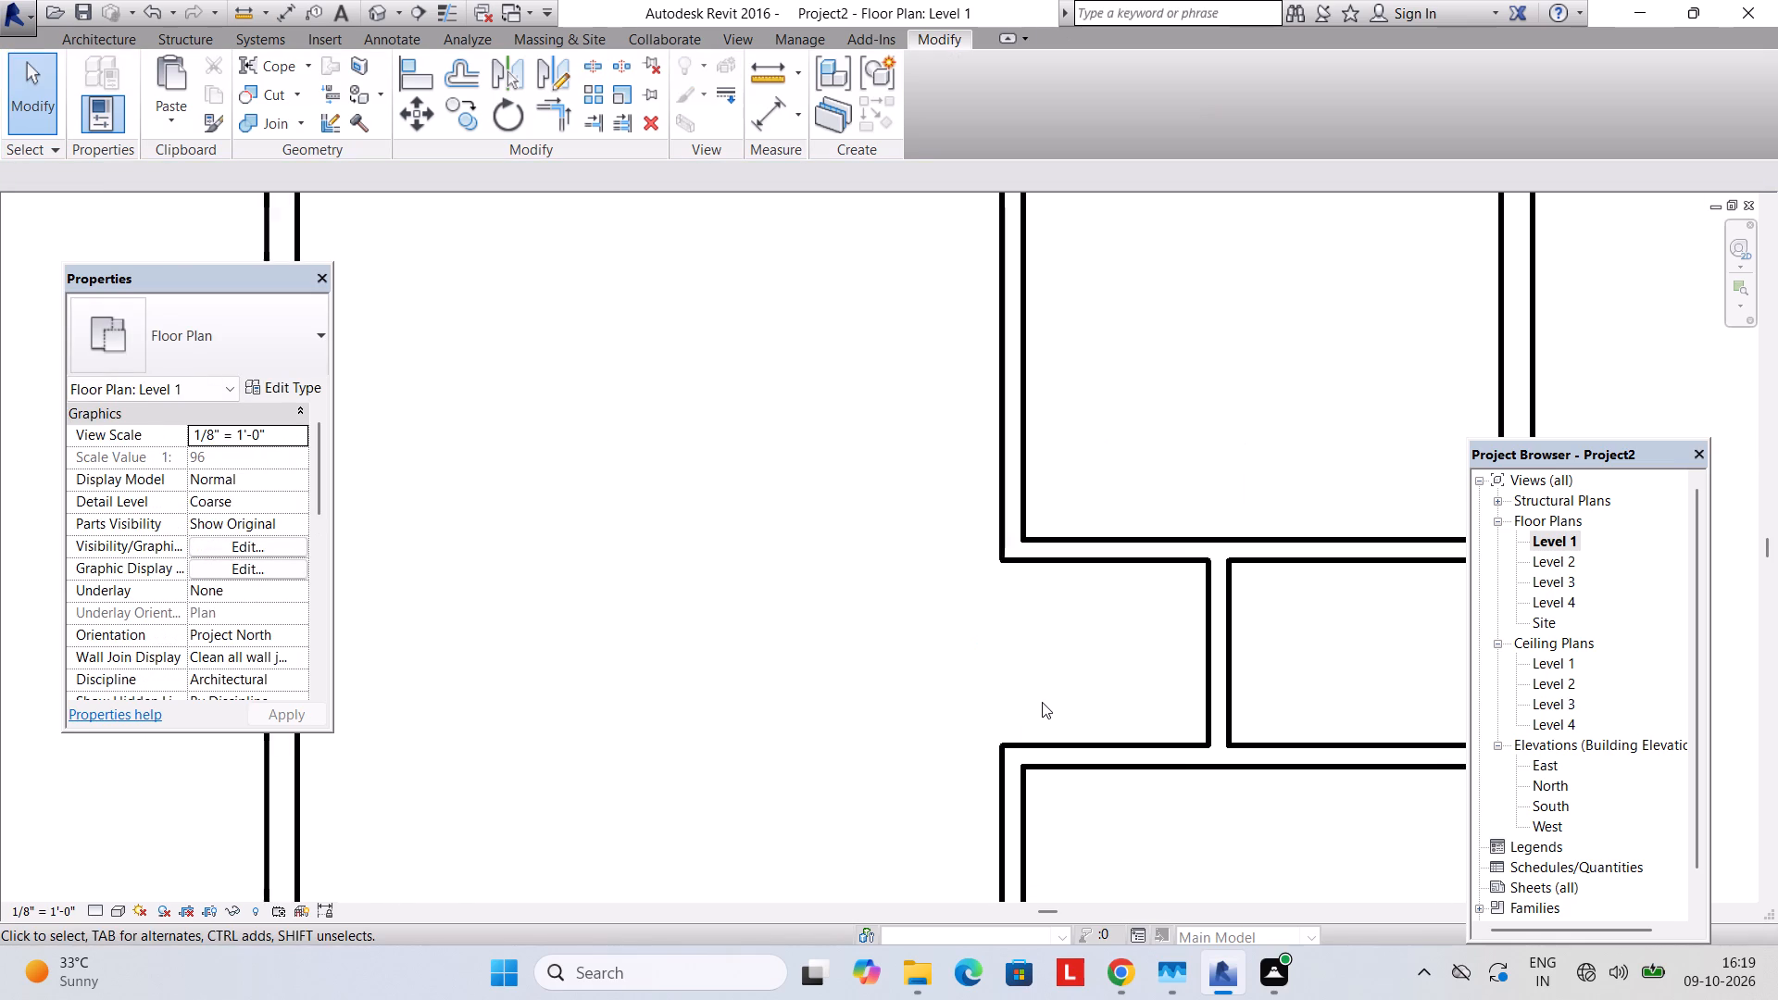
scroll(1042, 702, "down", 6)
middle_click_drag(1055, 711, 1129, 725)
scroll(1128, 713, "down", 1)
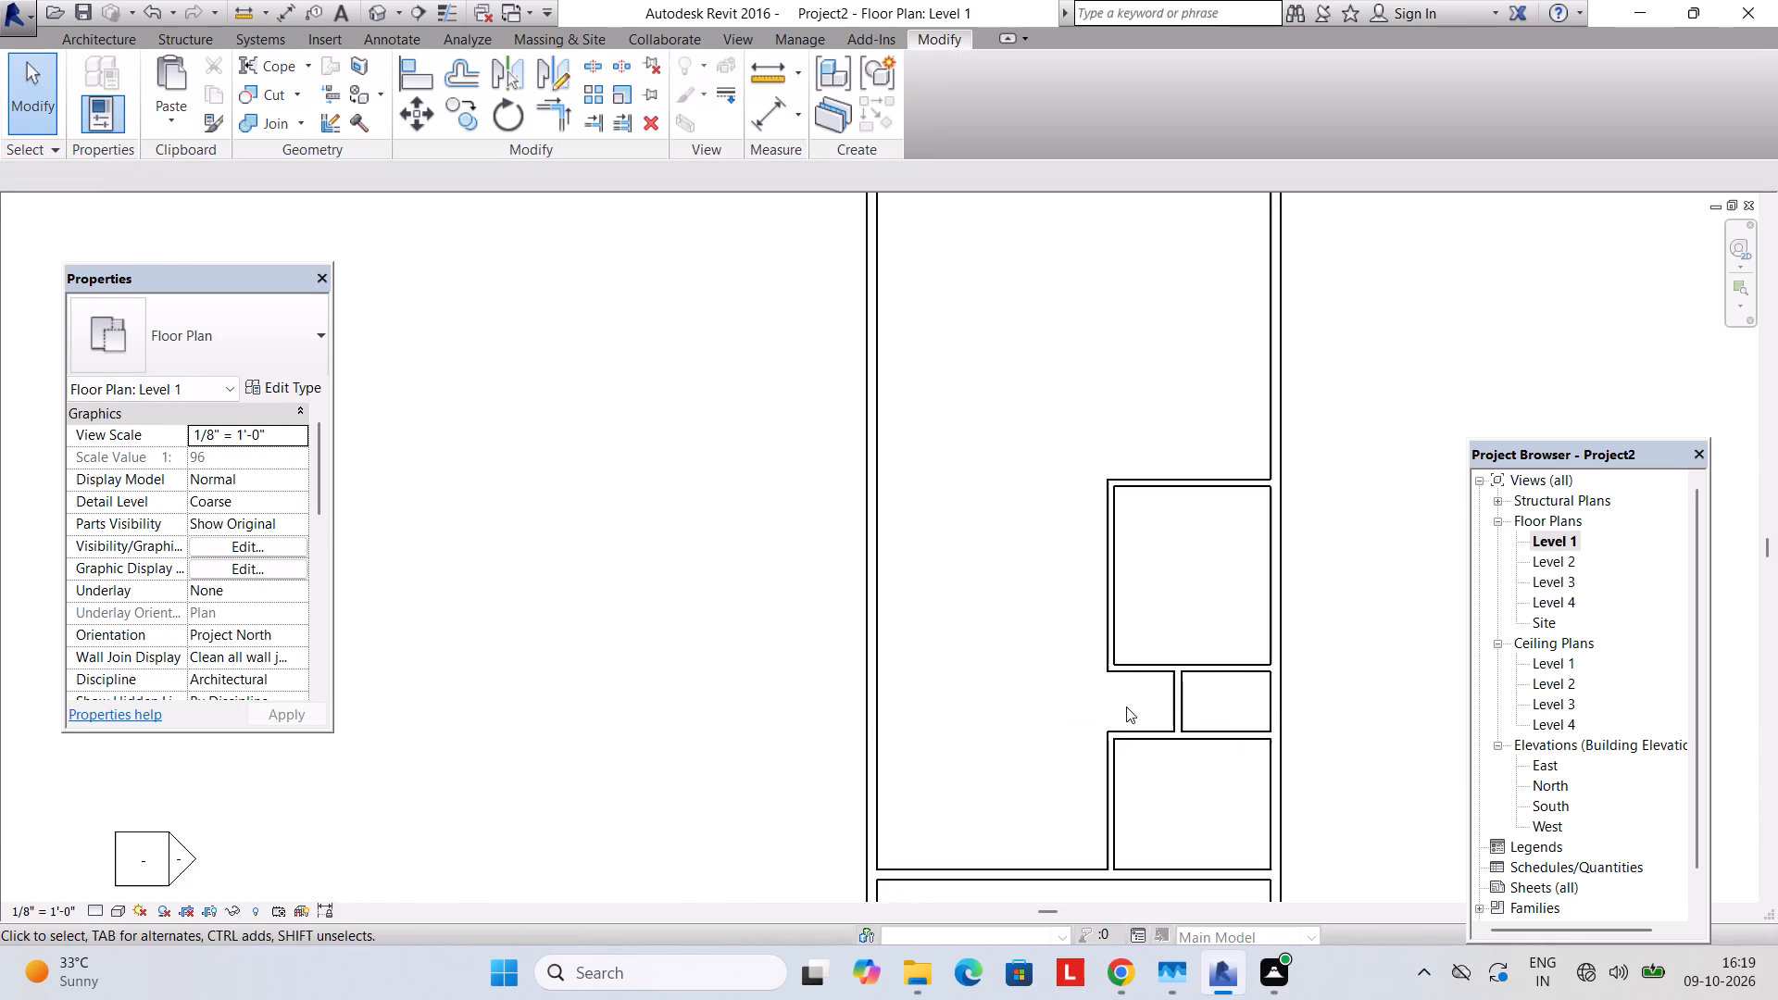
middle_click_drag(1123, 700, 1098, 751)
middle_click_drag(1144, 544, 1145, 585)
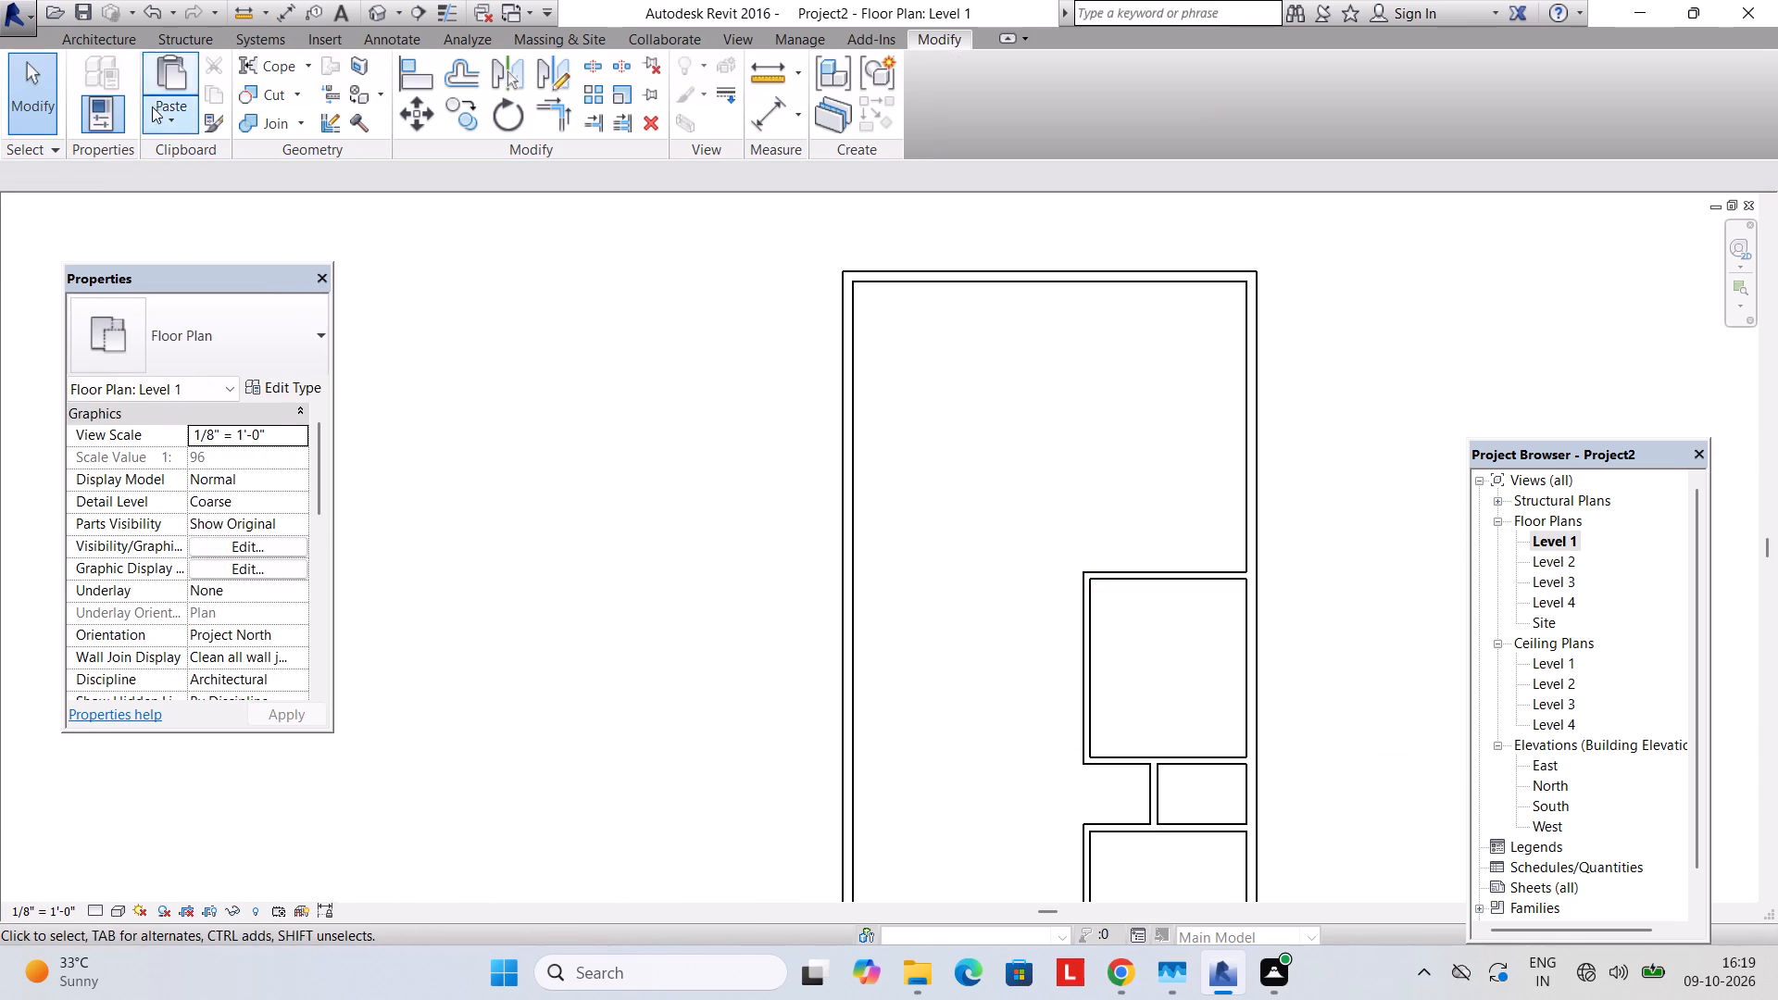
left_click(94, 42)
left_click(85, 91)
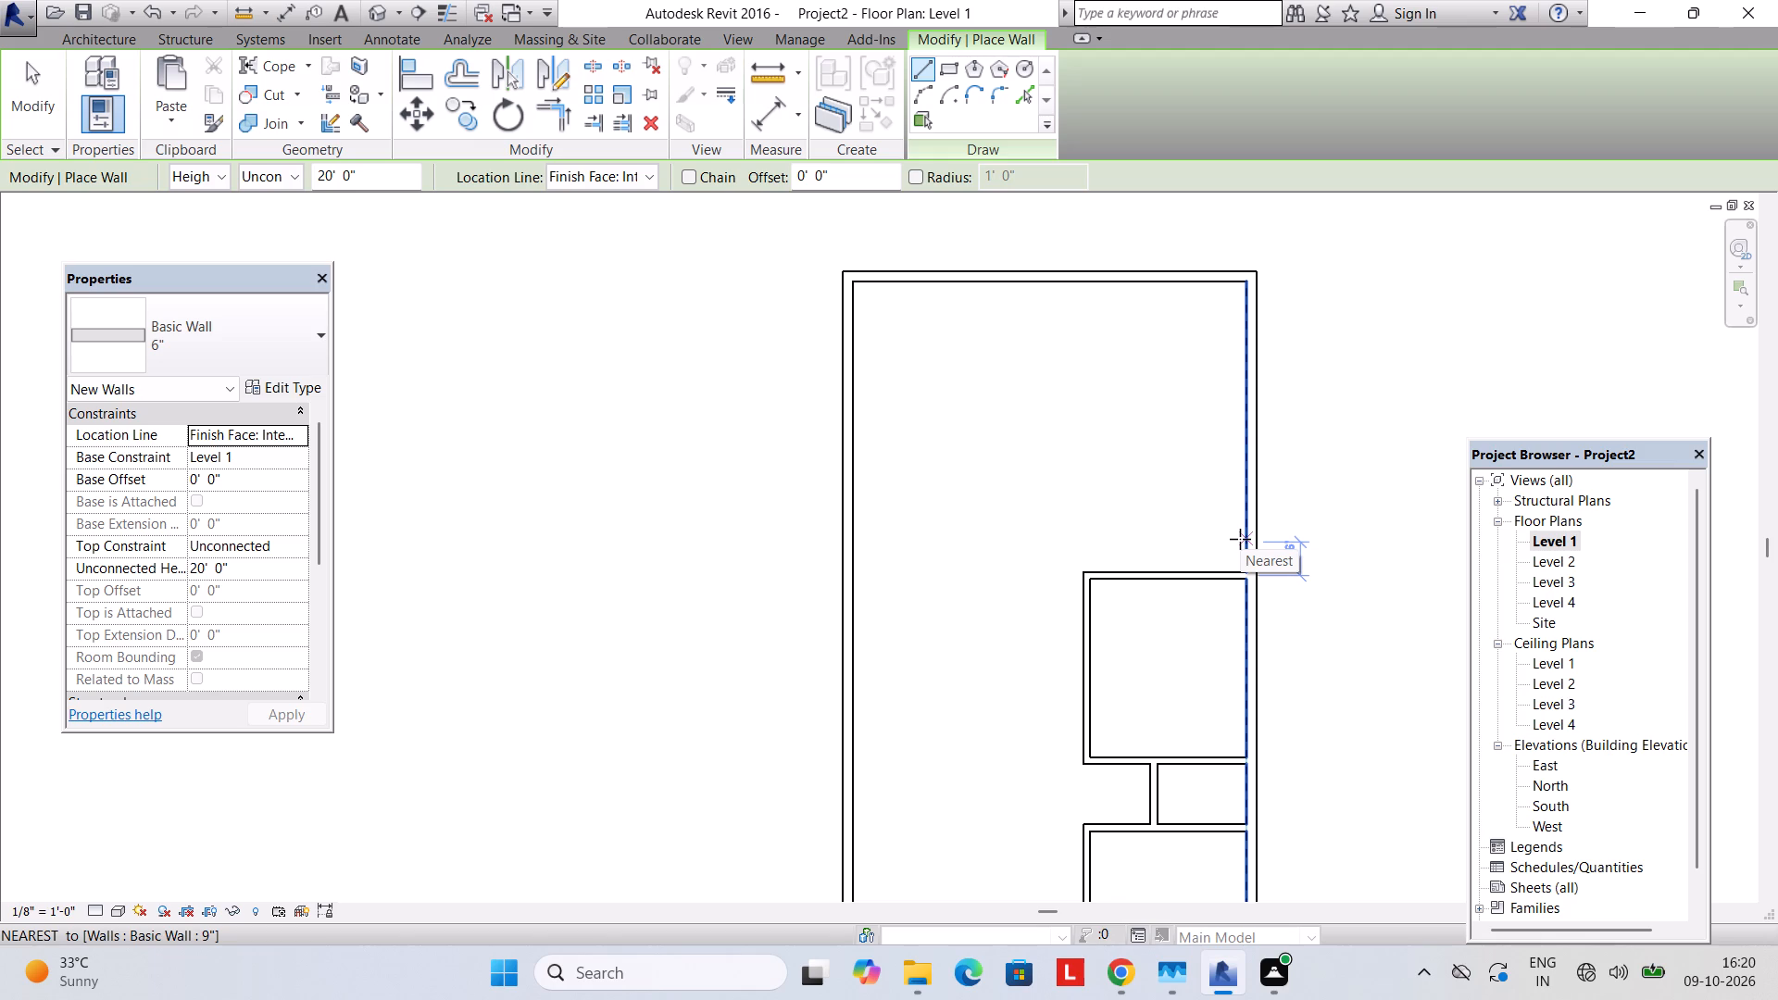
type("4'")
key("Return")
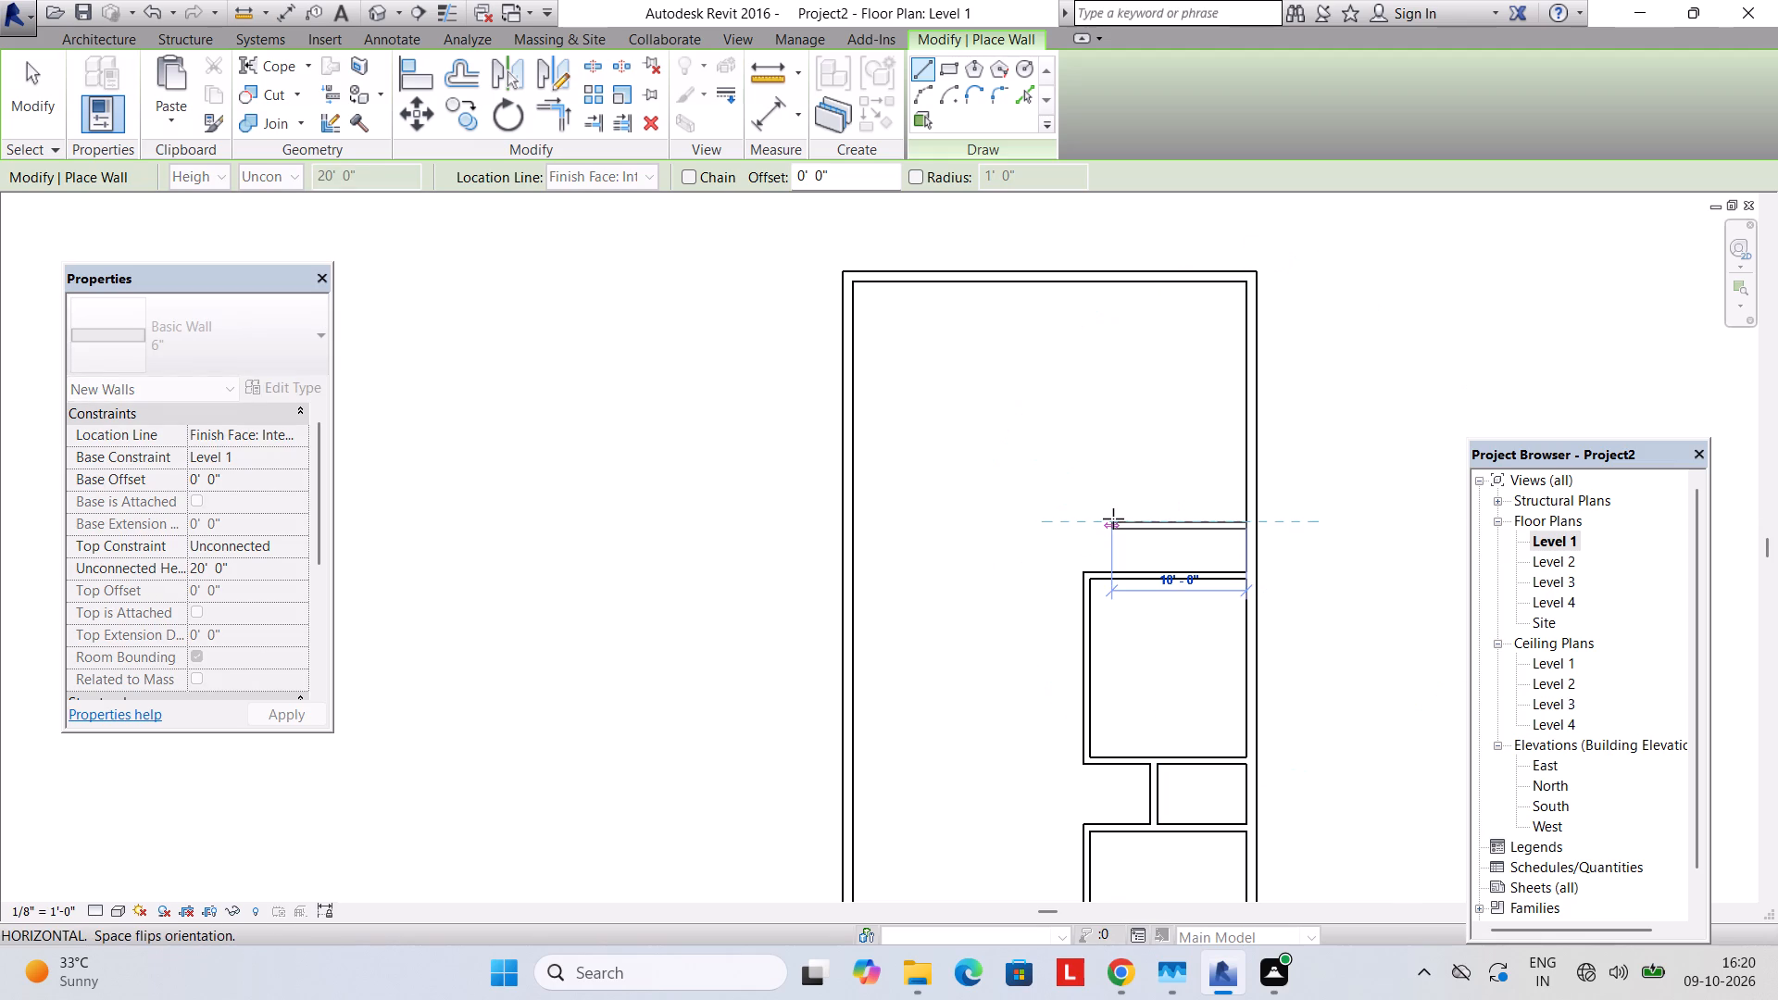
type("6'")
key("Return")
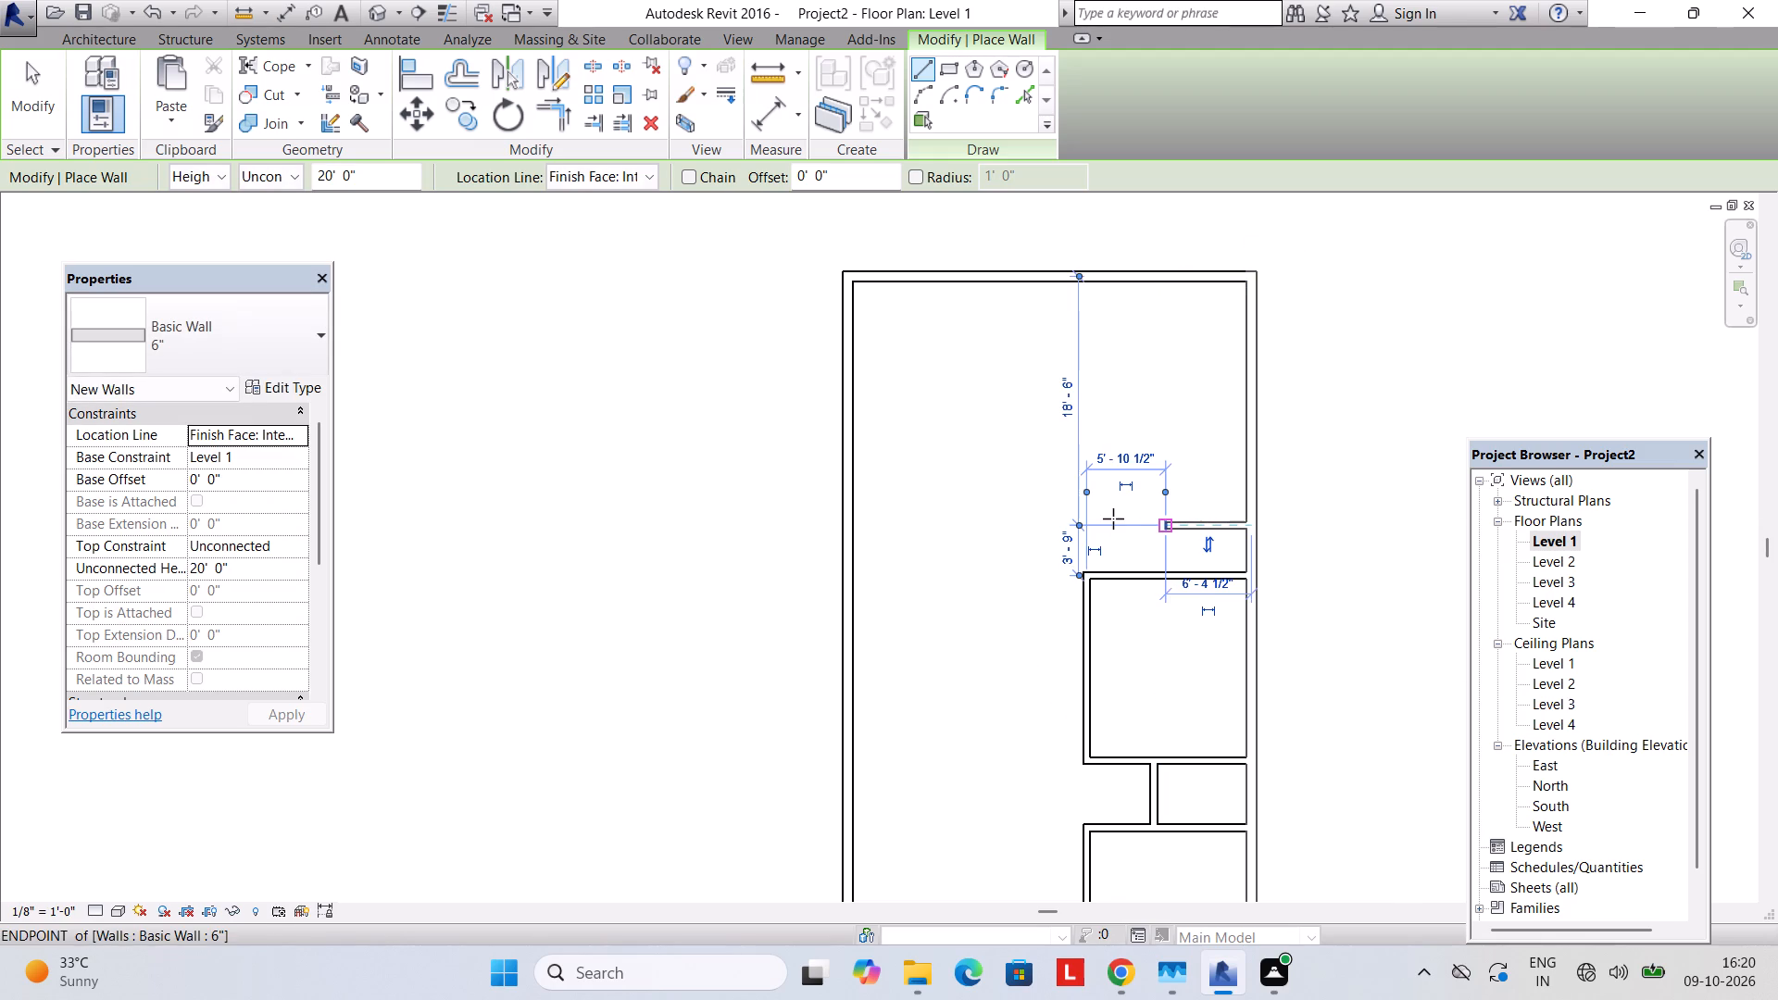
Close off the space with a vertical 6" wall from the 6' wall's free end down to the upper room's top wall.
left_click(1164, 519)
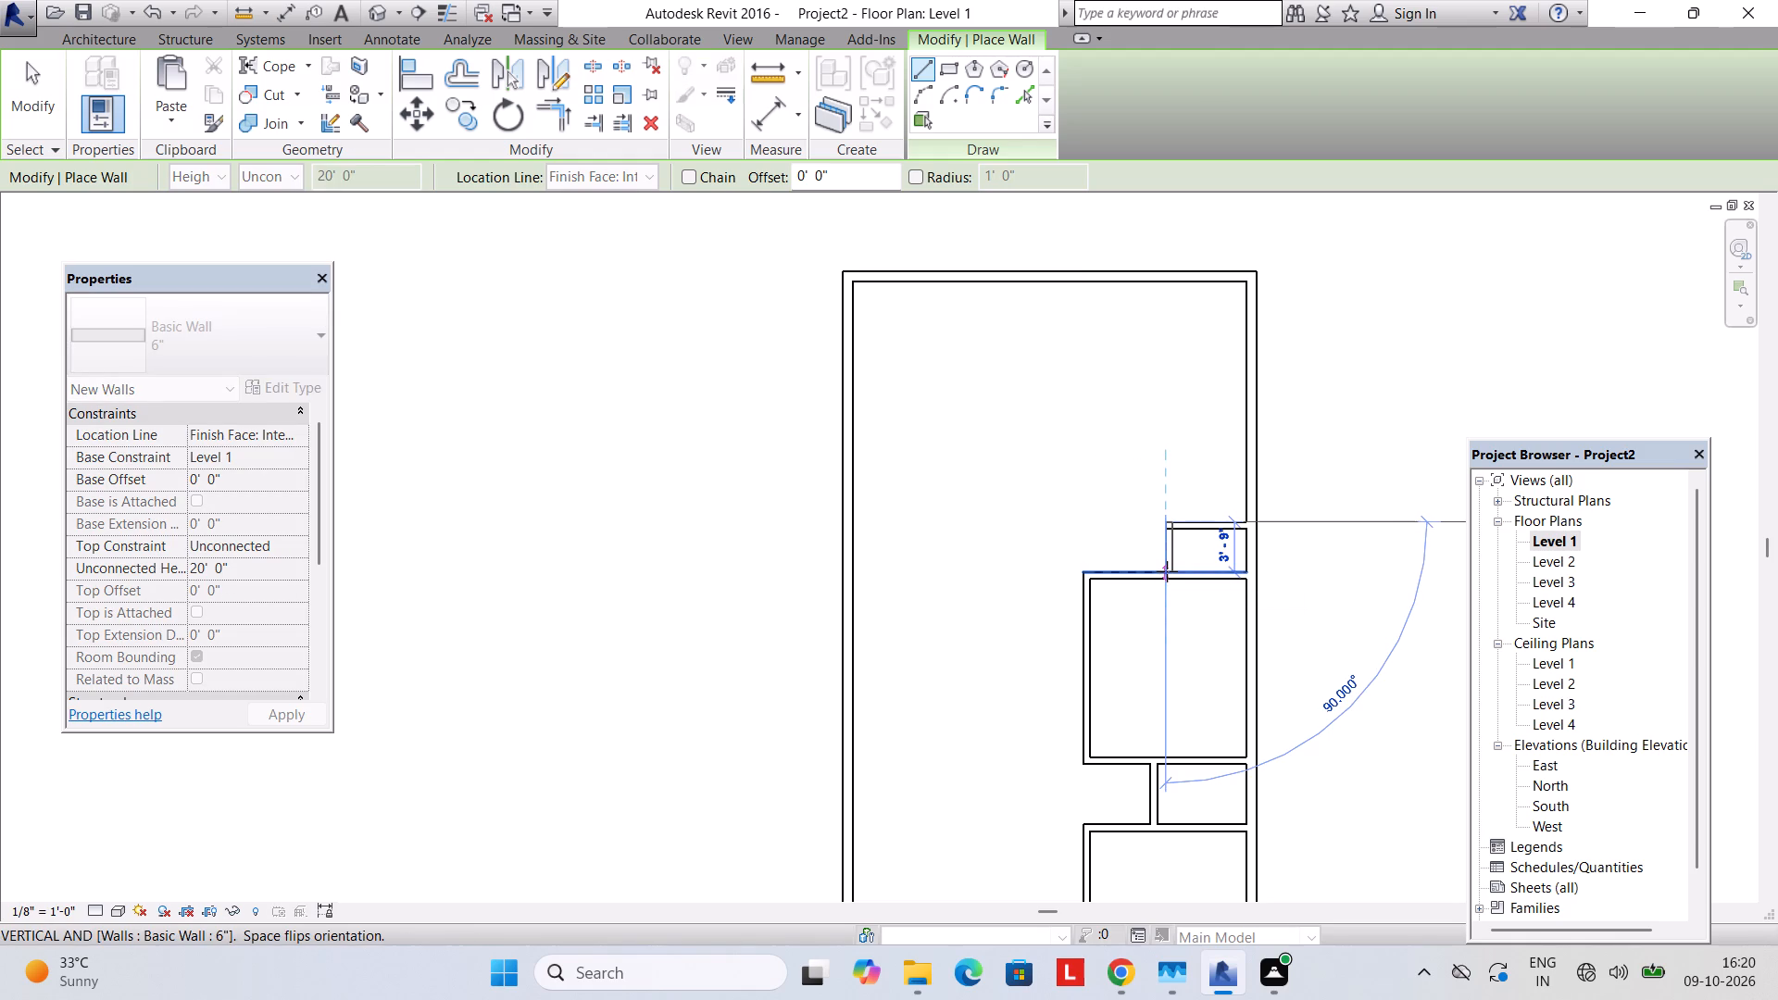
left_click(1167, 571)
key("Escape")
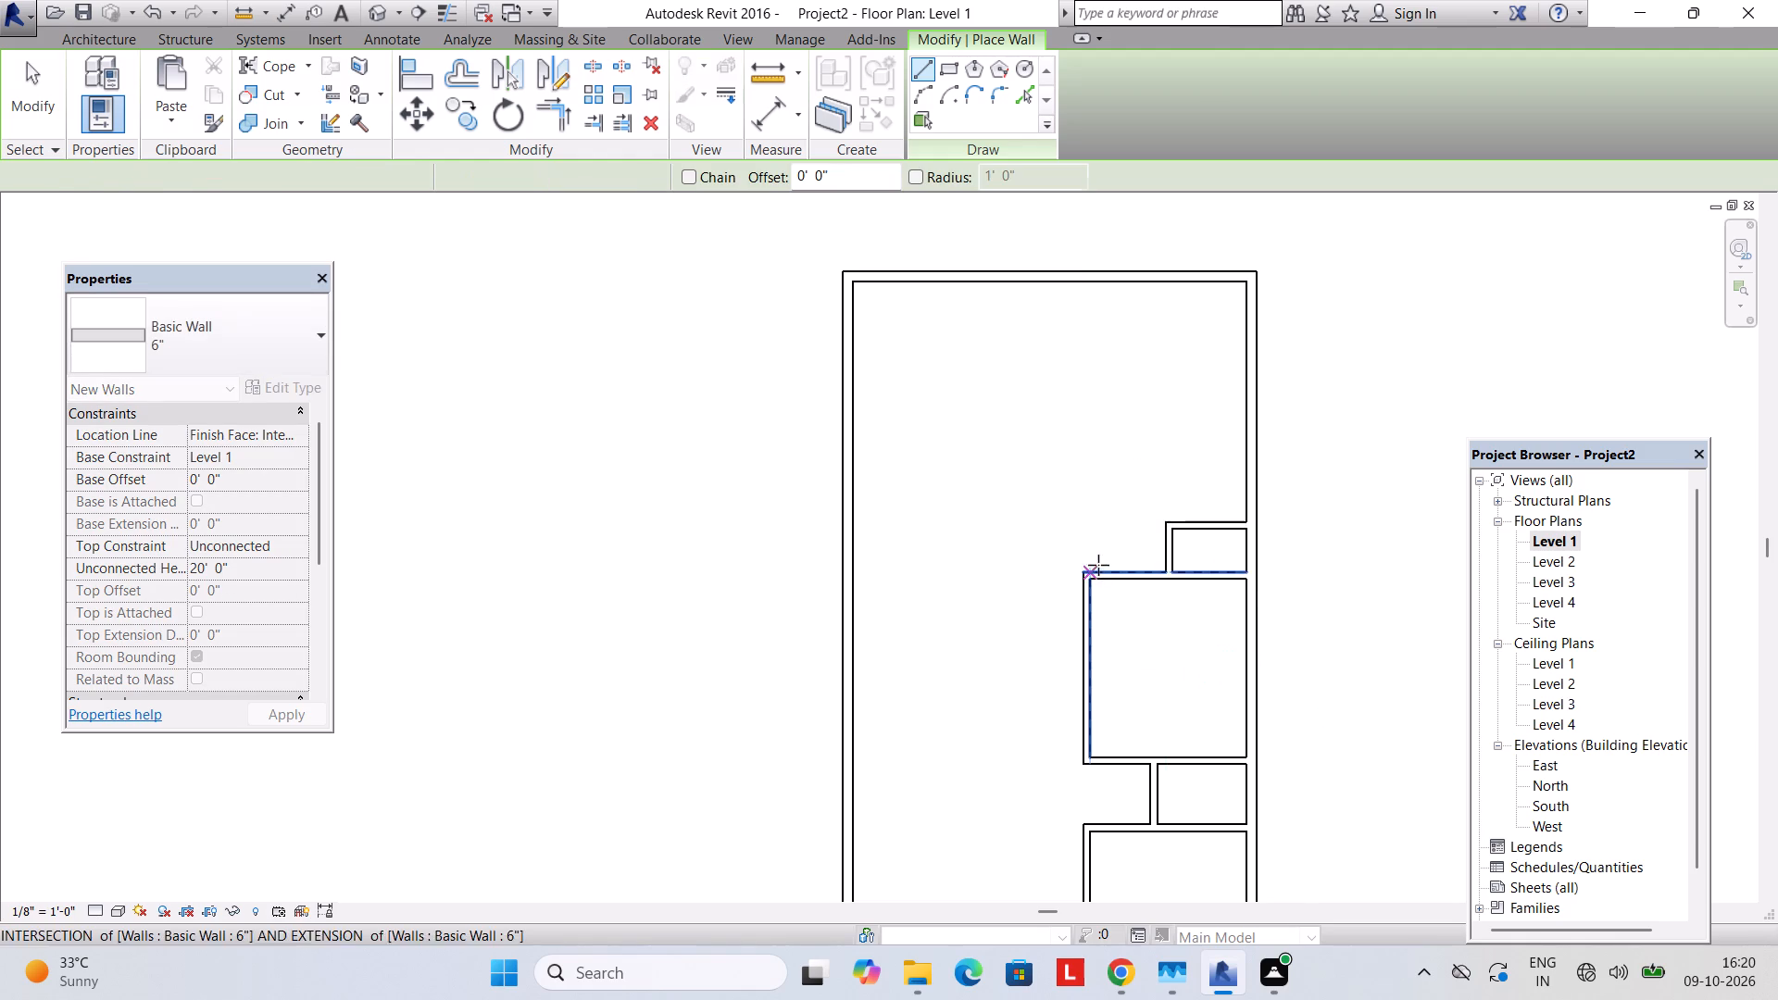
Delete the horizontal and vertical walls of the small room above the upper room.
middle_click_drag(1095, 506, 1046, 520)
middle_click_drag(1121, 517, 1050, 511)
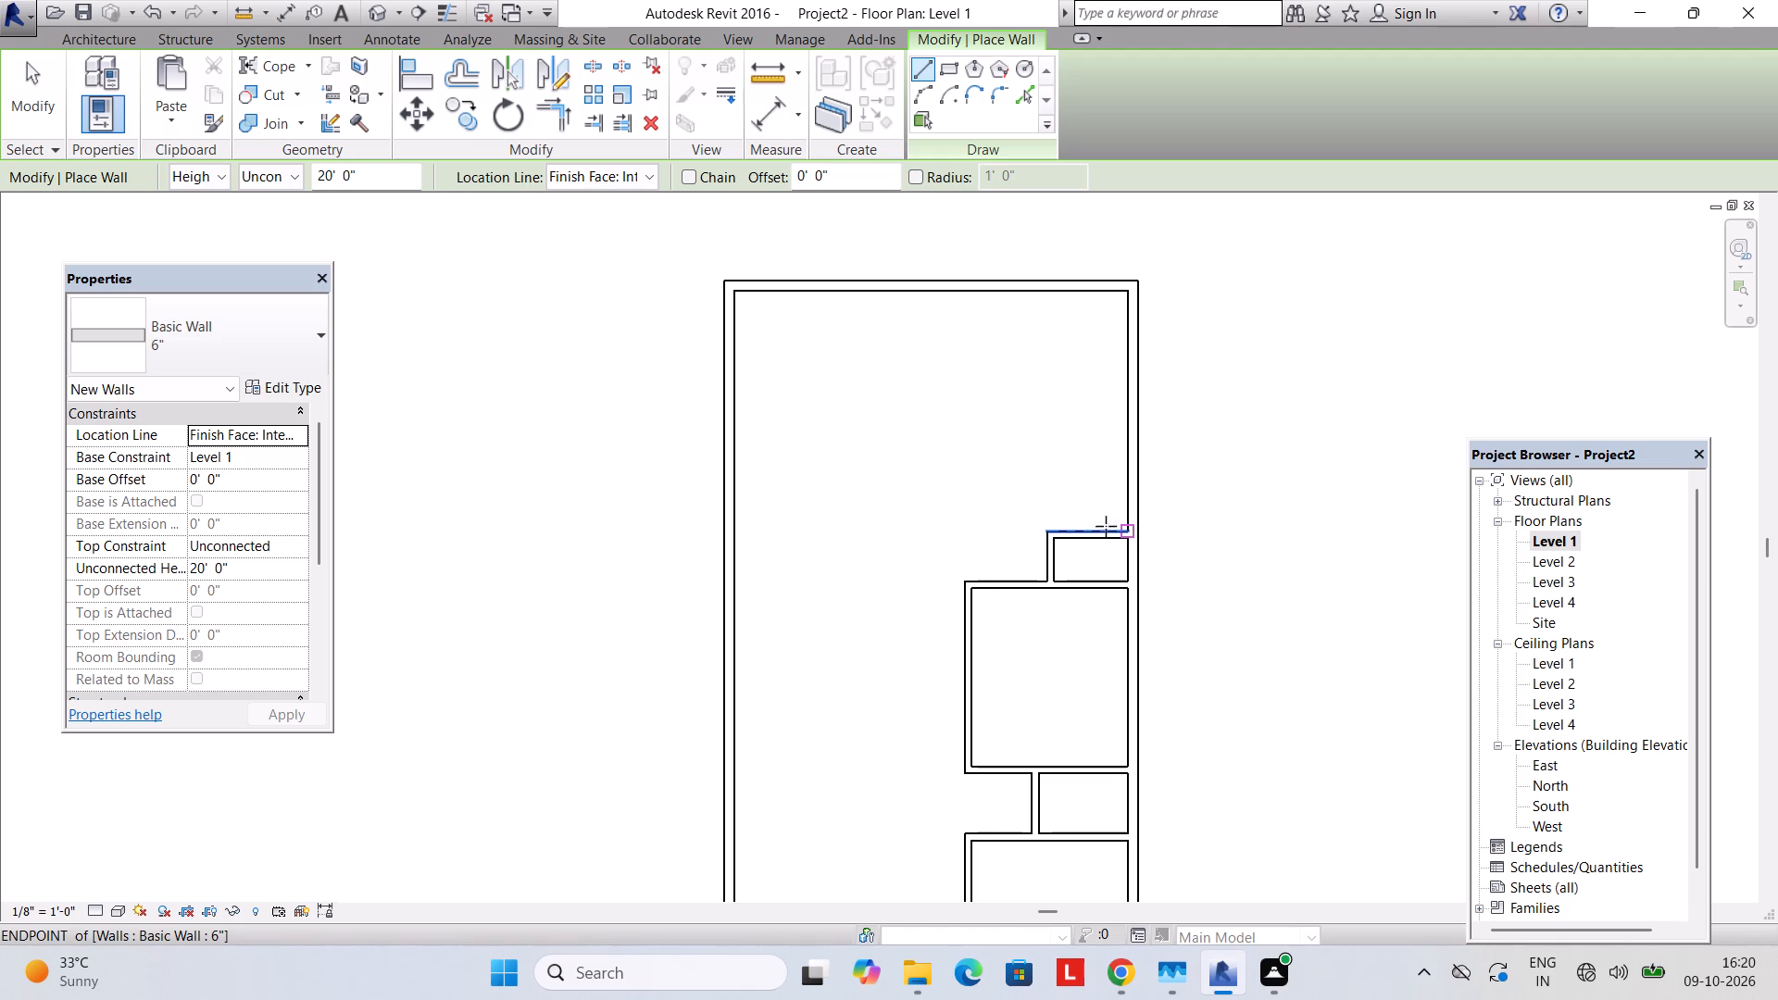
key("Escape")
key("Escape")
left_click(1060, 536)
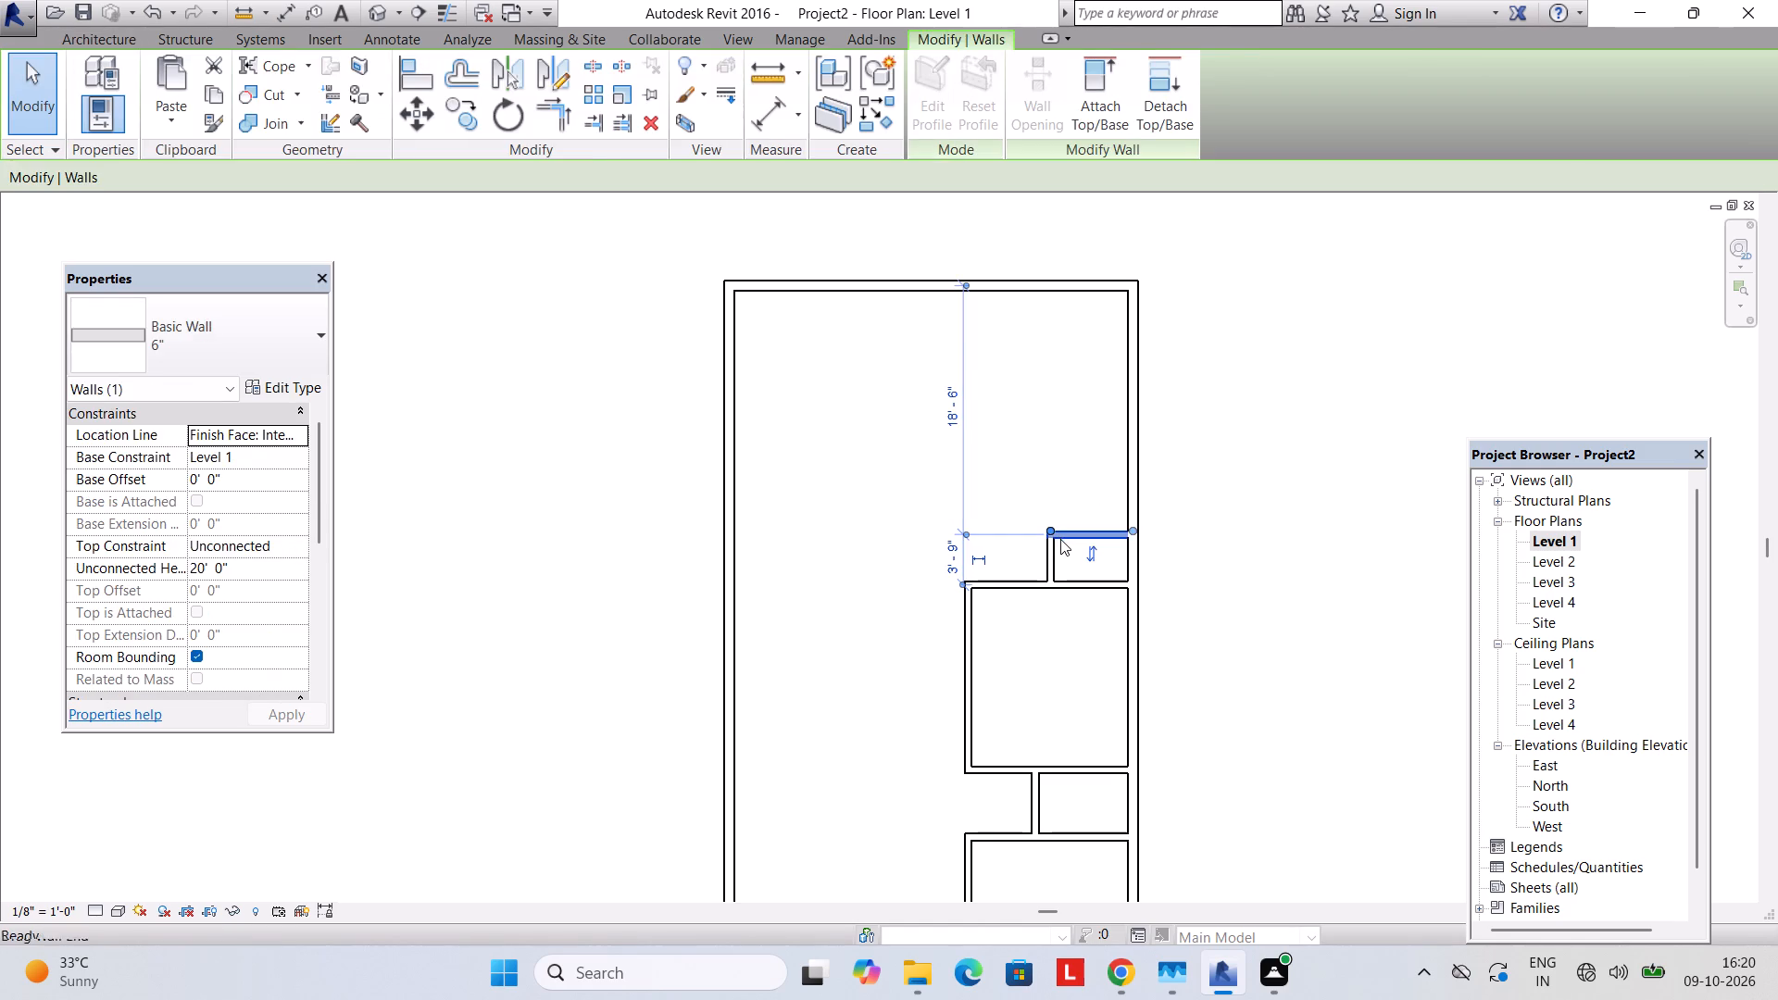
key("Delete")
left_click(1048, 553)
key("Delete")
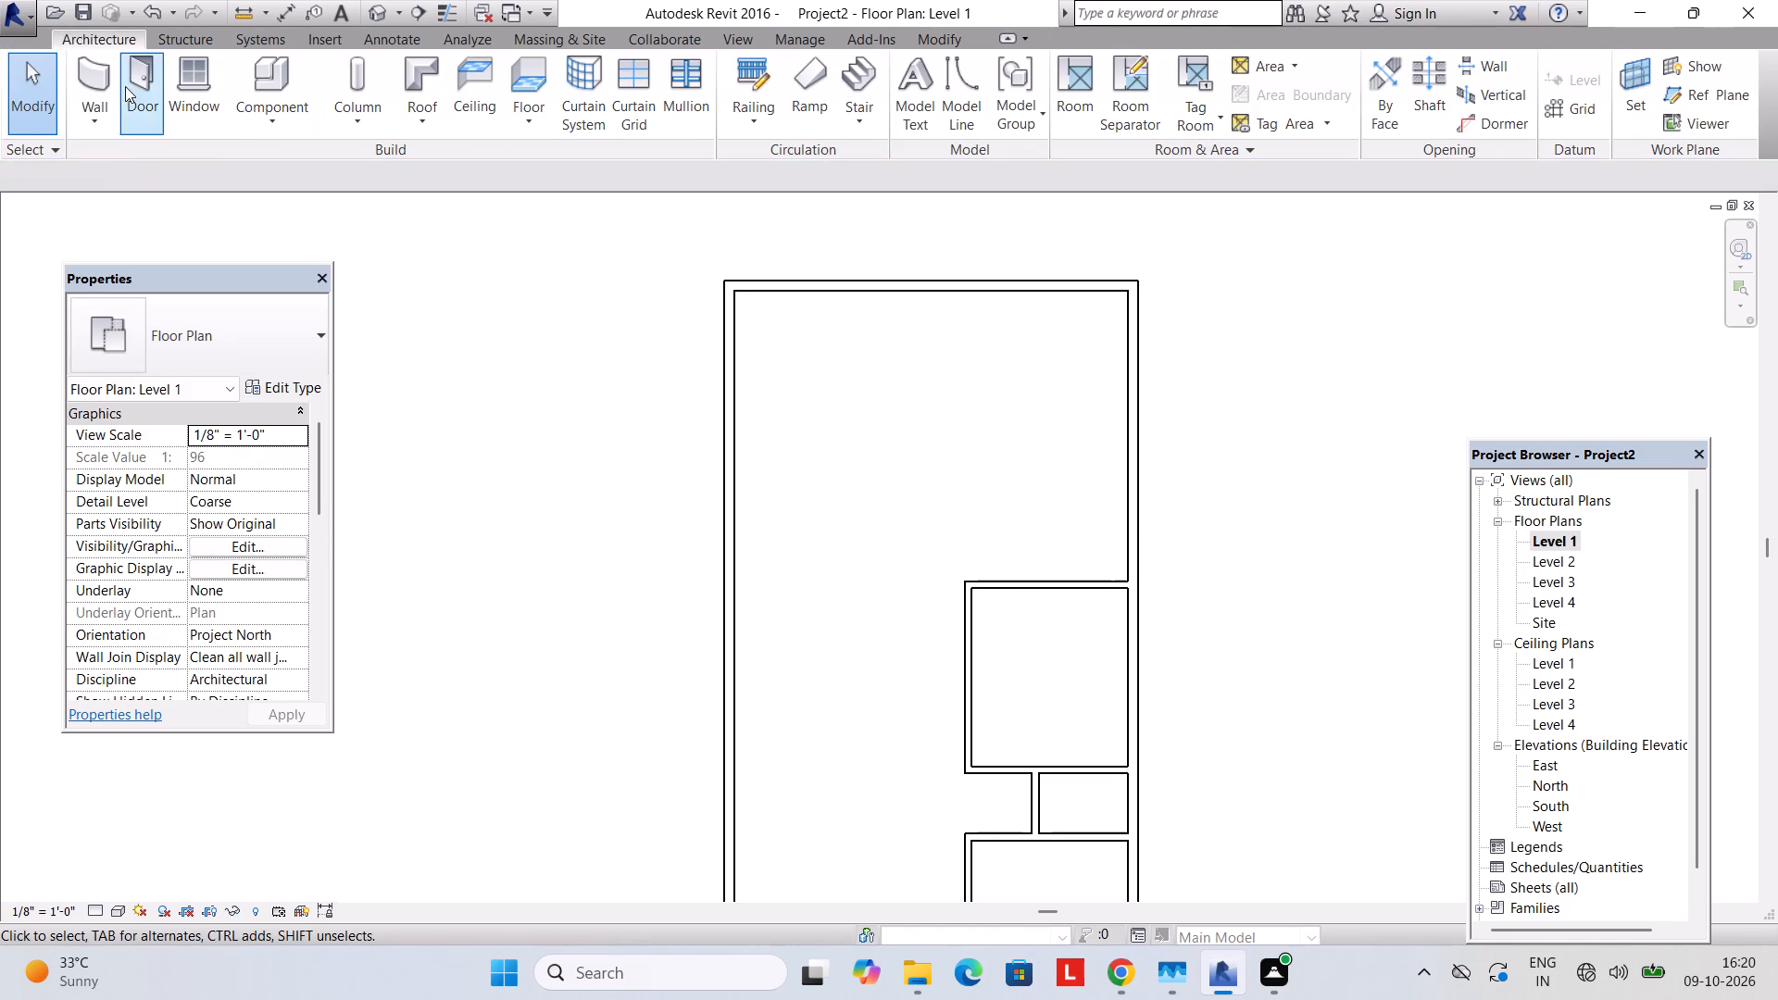
Draw a horizontal 6" wall 6' long from the right outer wall, 5' above the upper room's top wall.
left_click(104, 84)
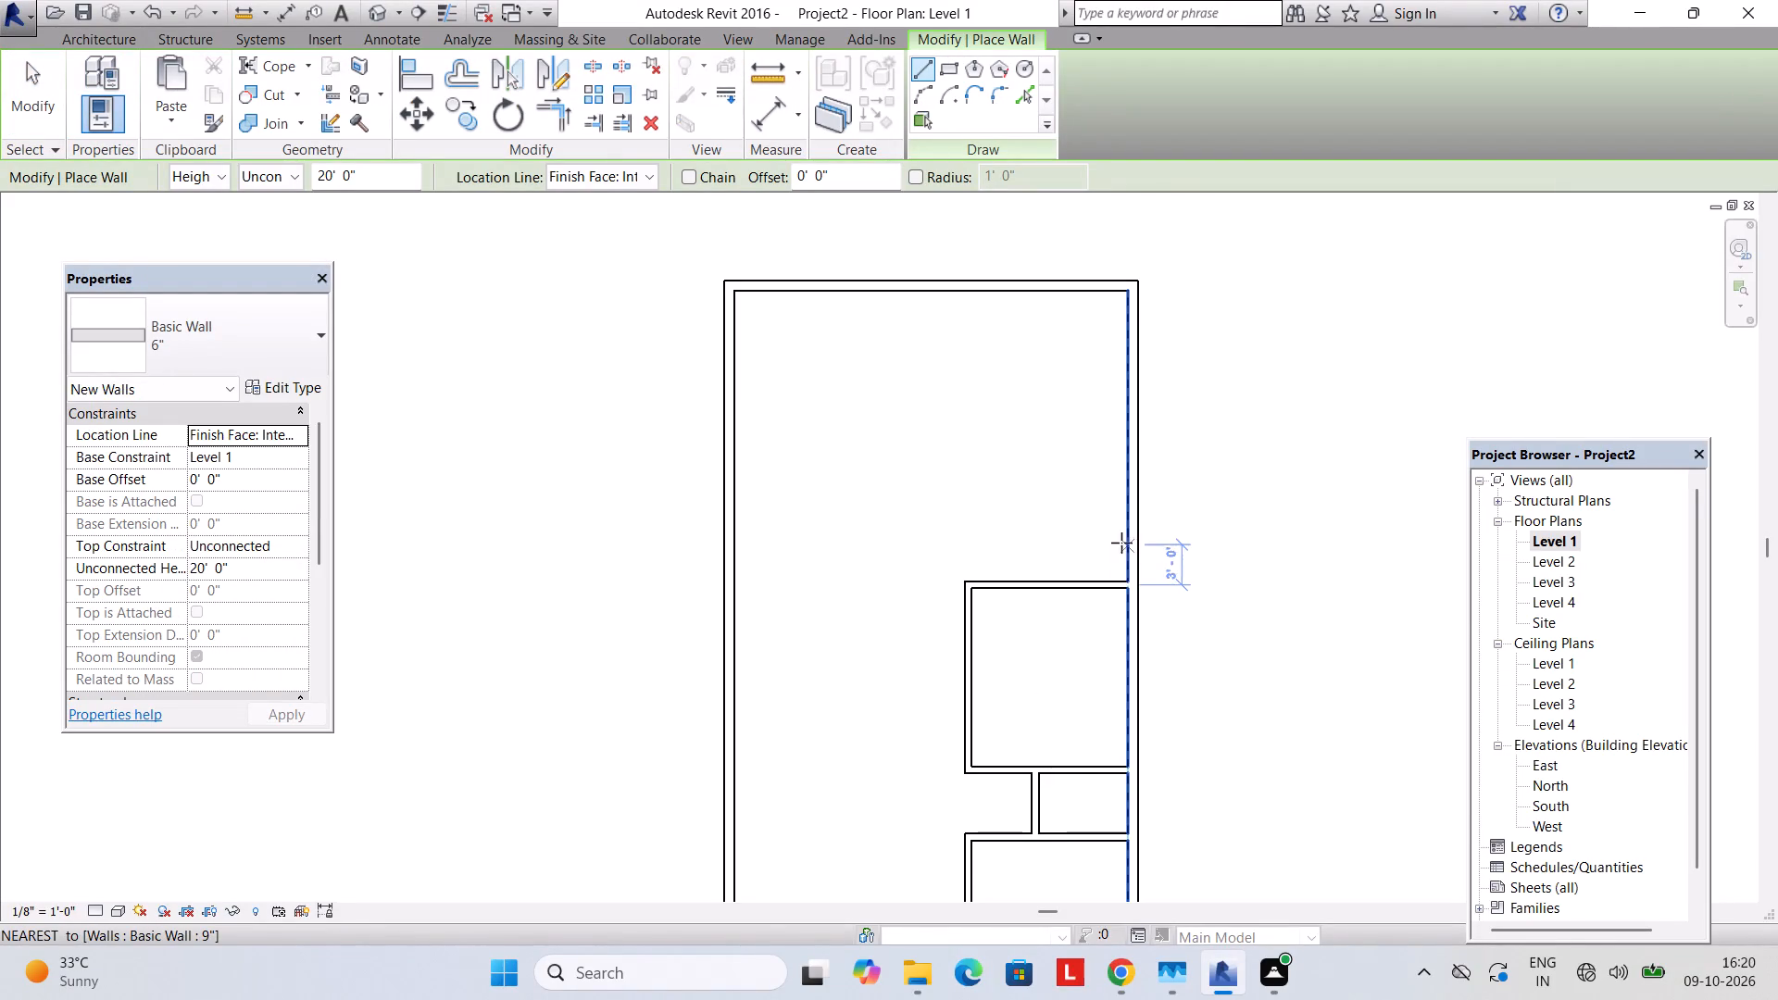
type("5'")
key("Return")
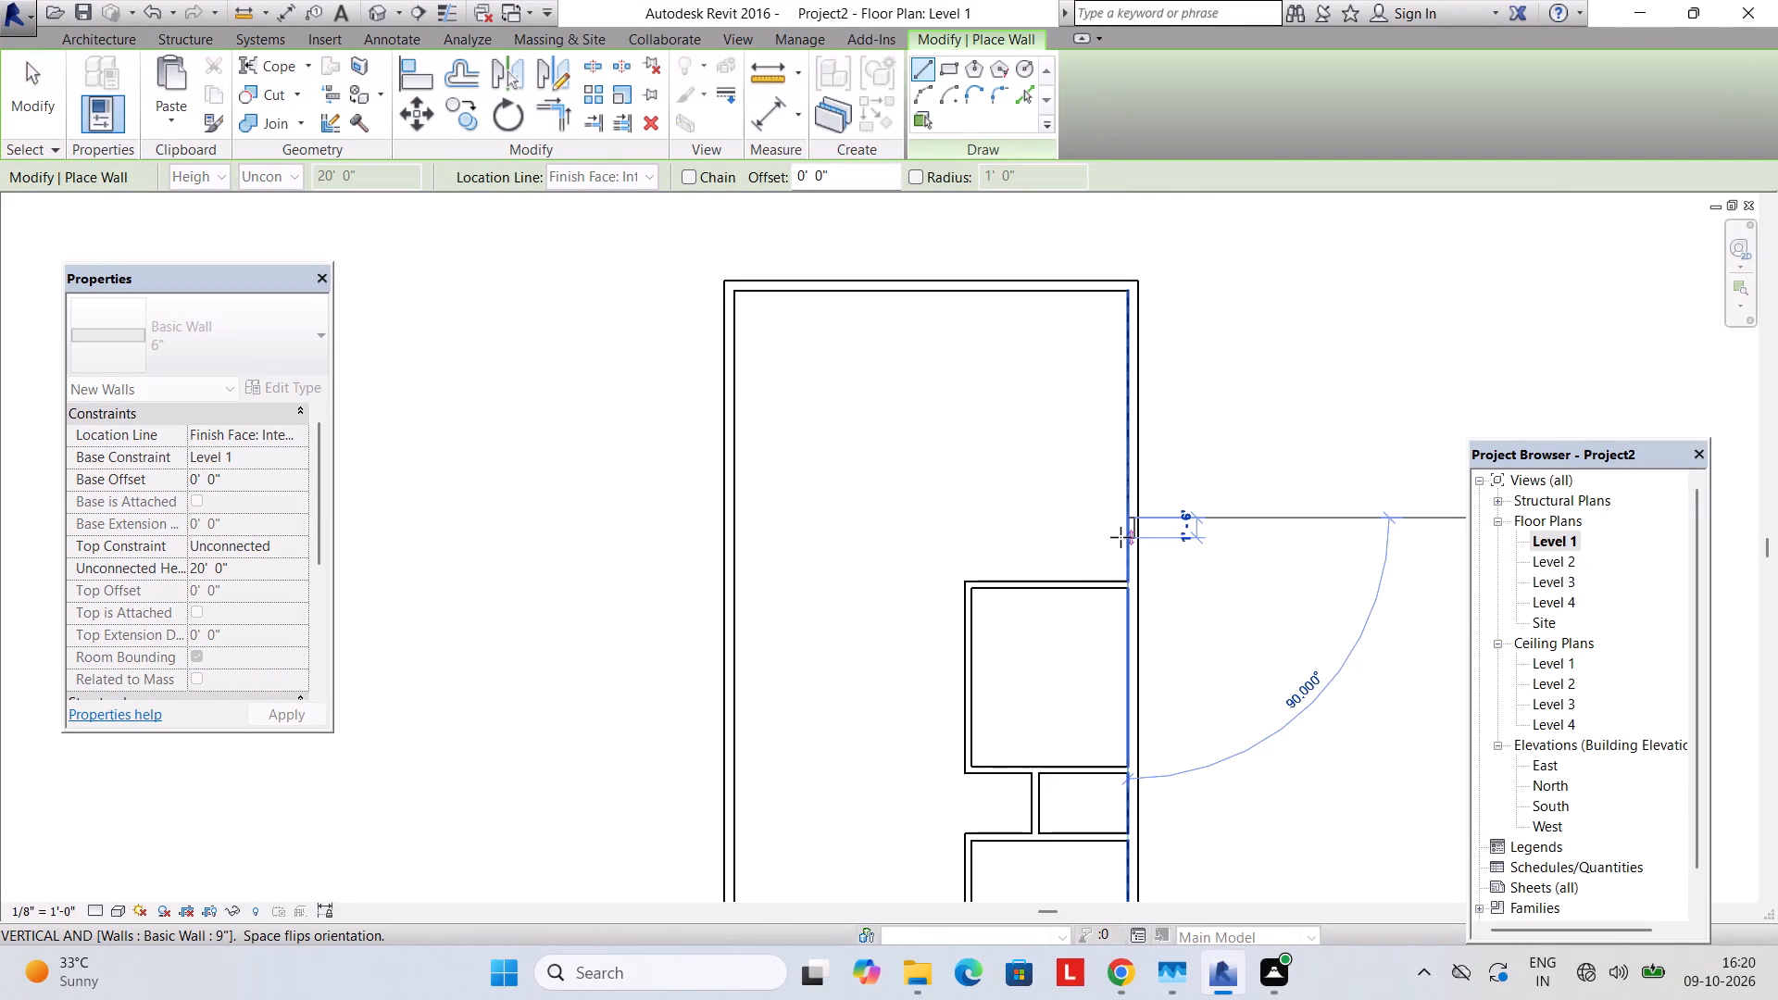
type("6'")
key("Return")
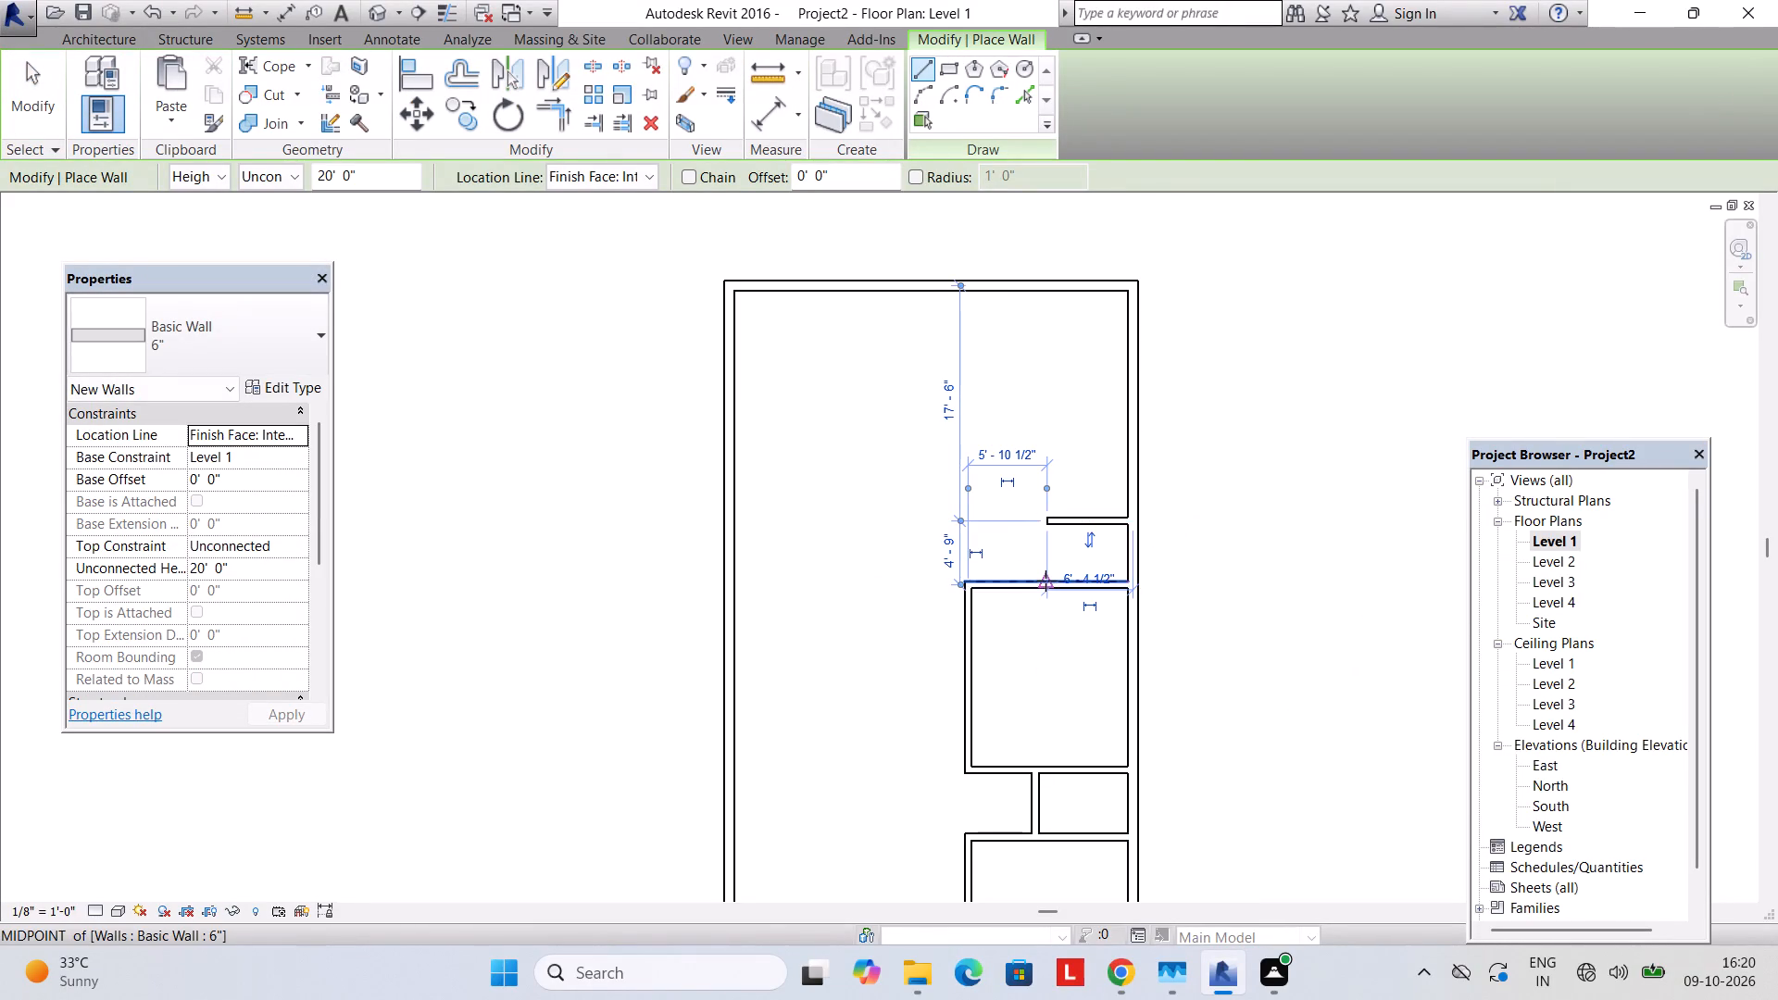
Close off the space with a vertical 6" wall from the upper room's top wall to the free end of the 6' wall.
left_click(1050, 581)
left_click(1048, 519)
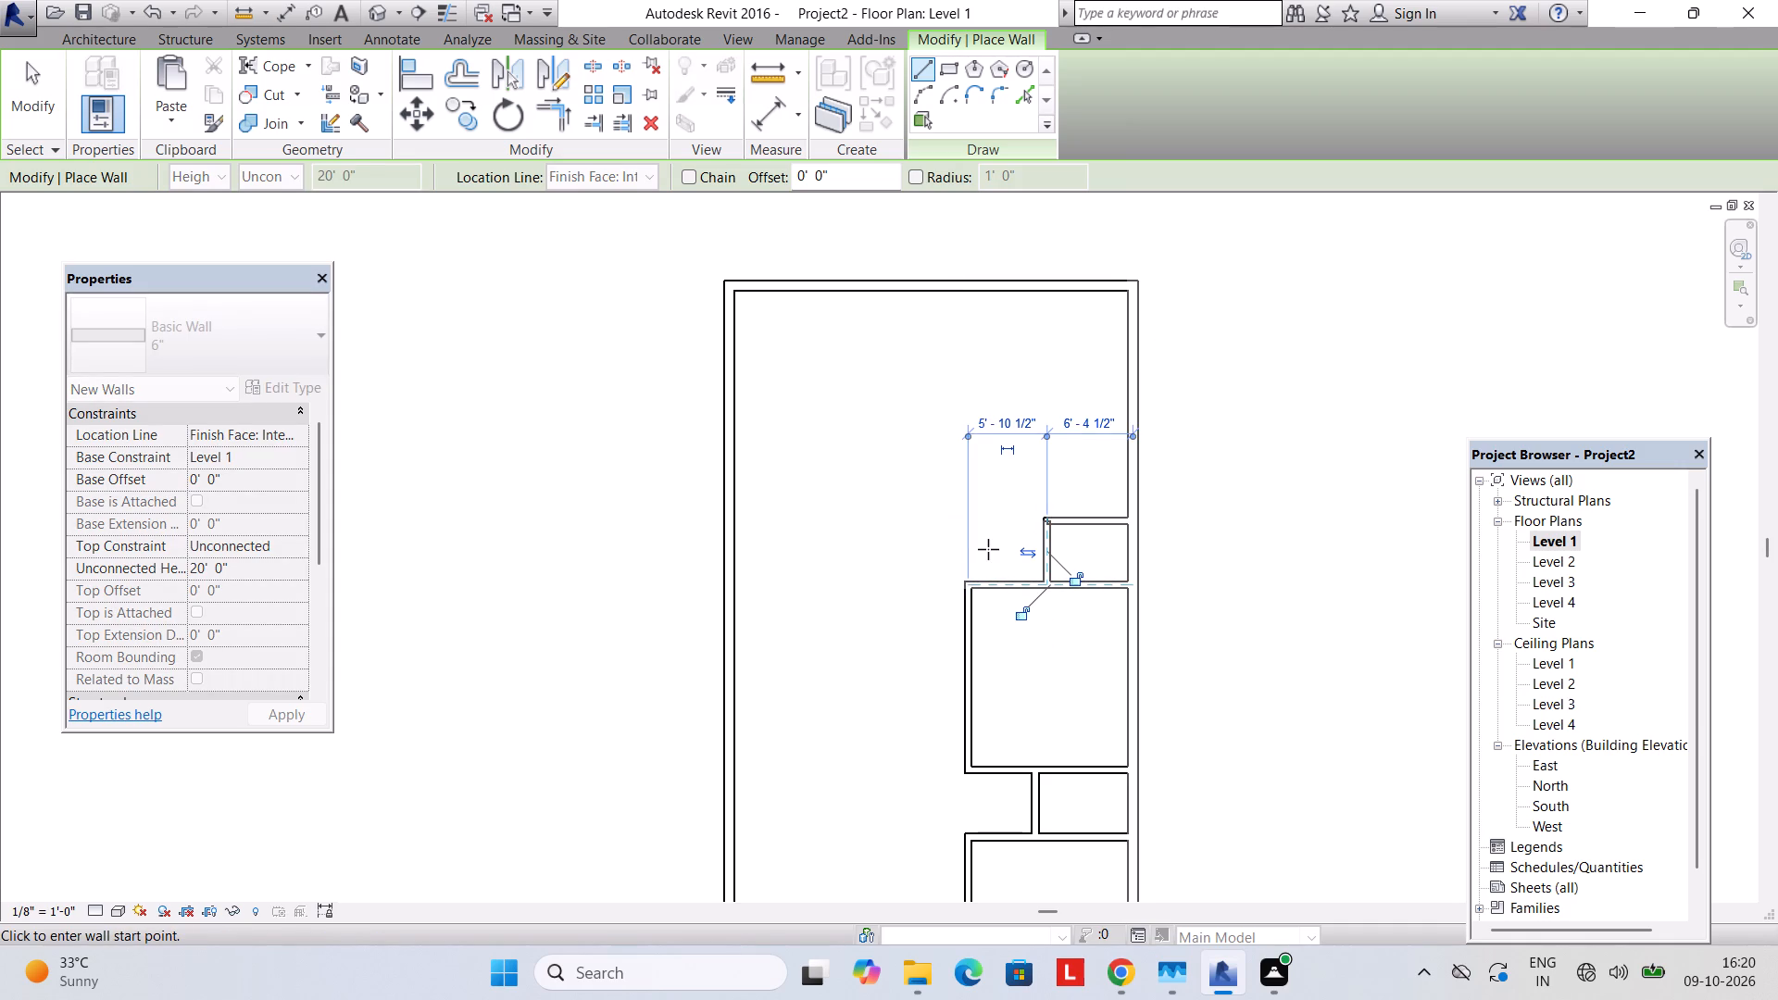
key("Escape")
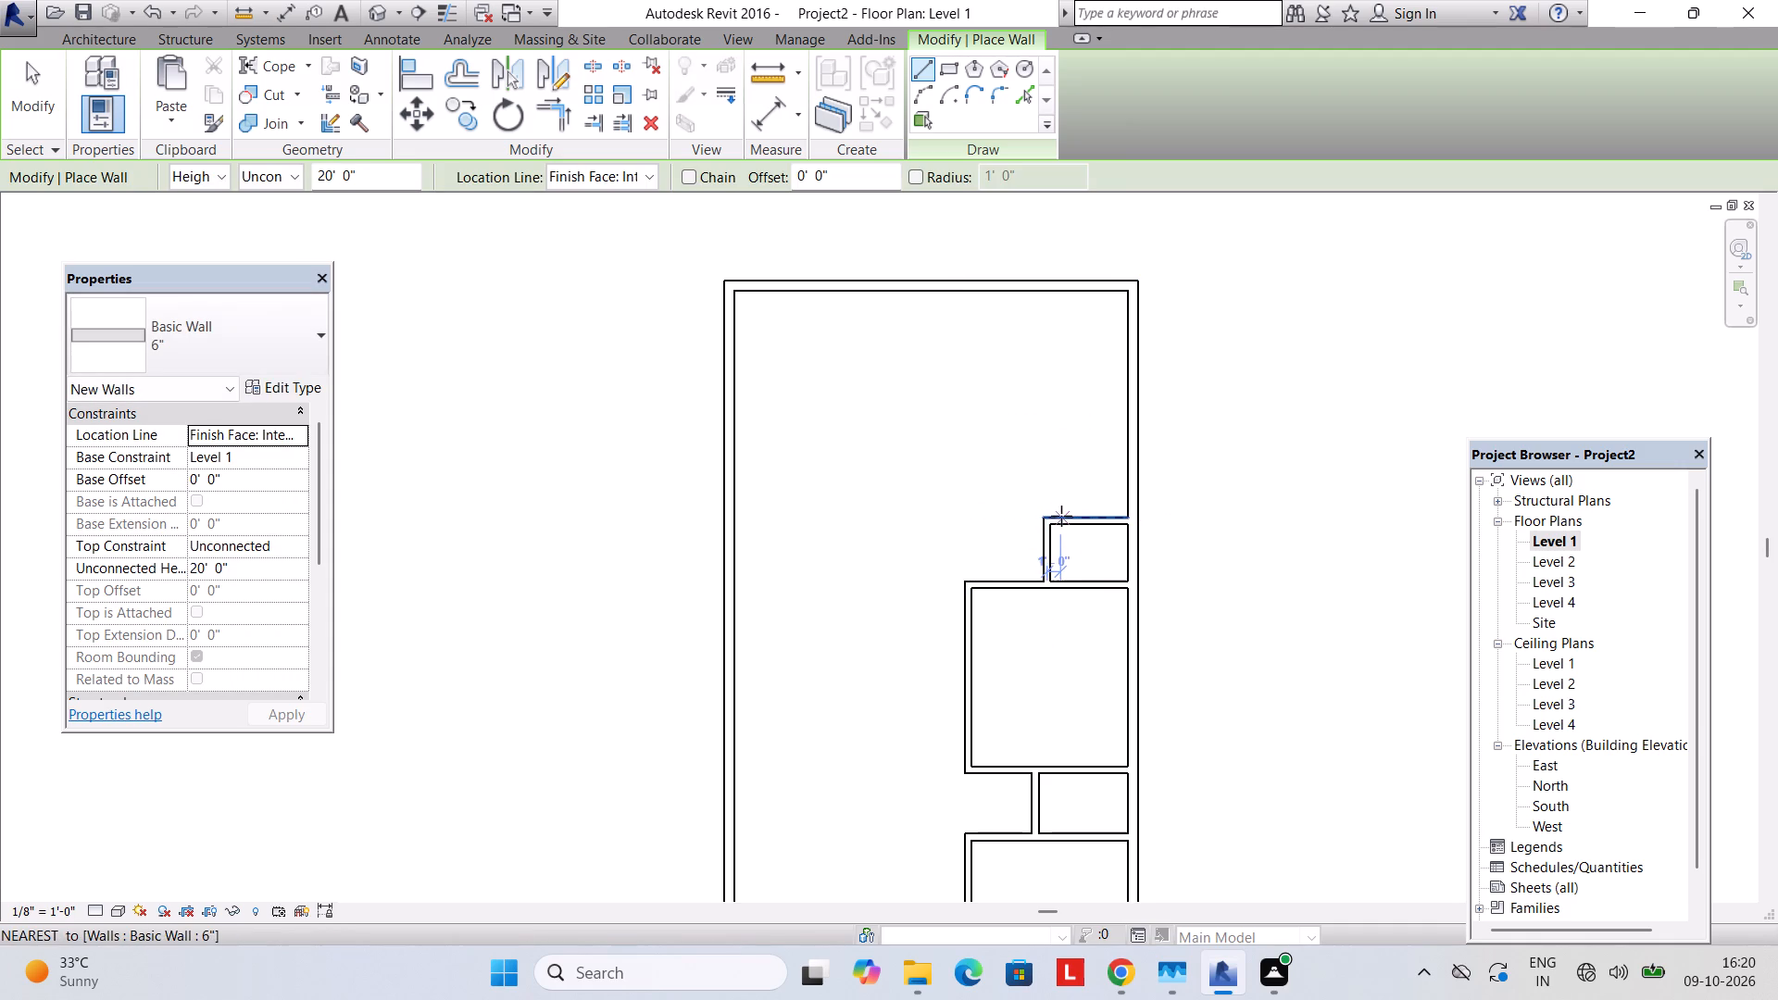
left_click(1061, 516)
key("Escape")
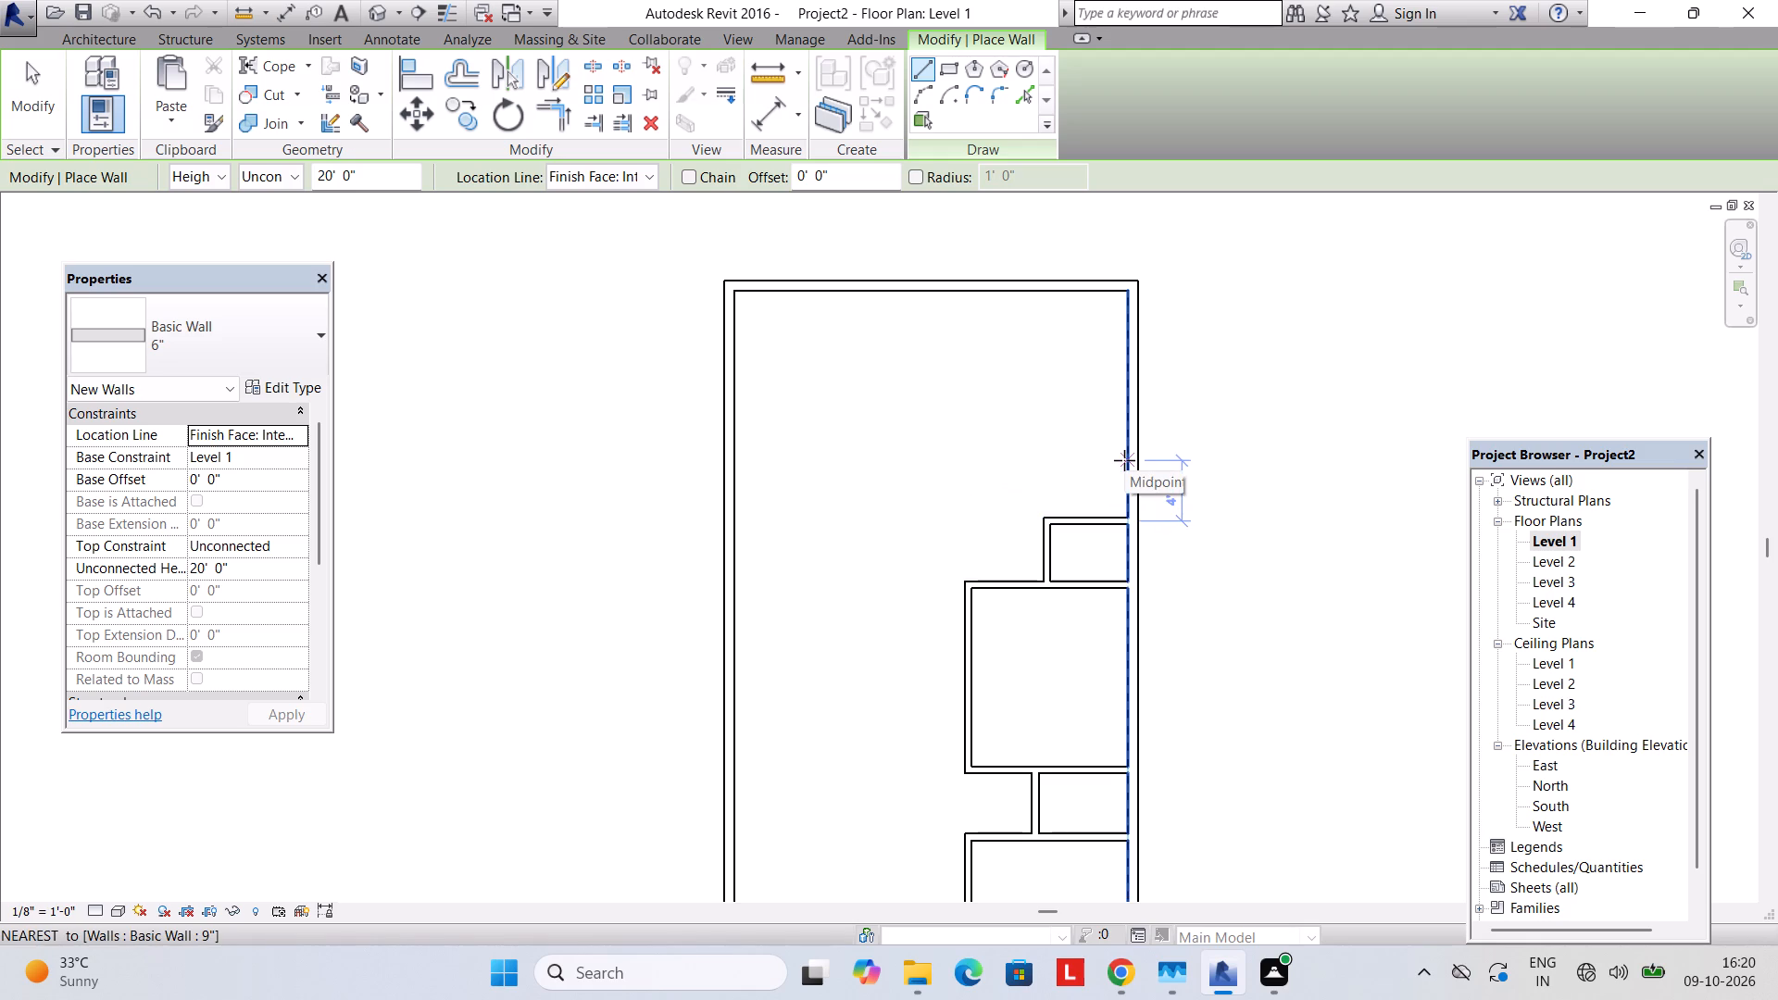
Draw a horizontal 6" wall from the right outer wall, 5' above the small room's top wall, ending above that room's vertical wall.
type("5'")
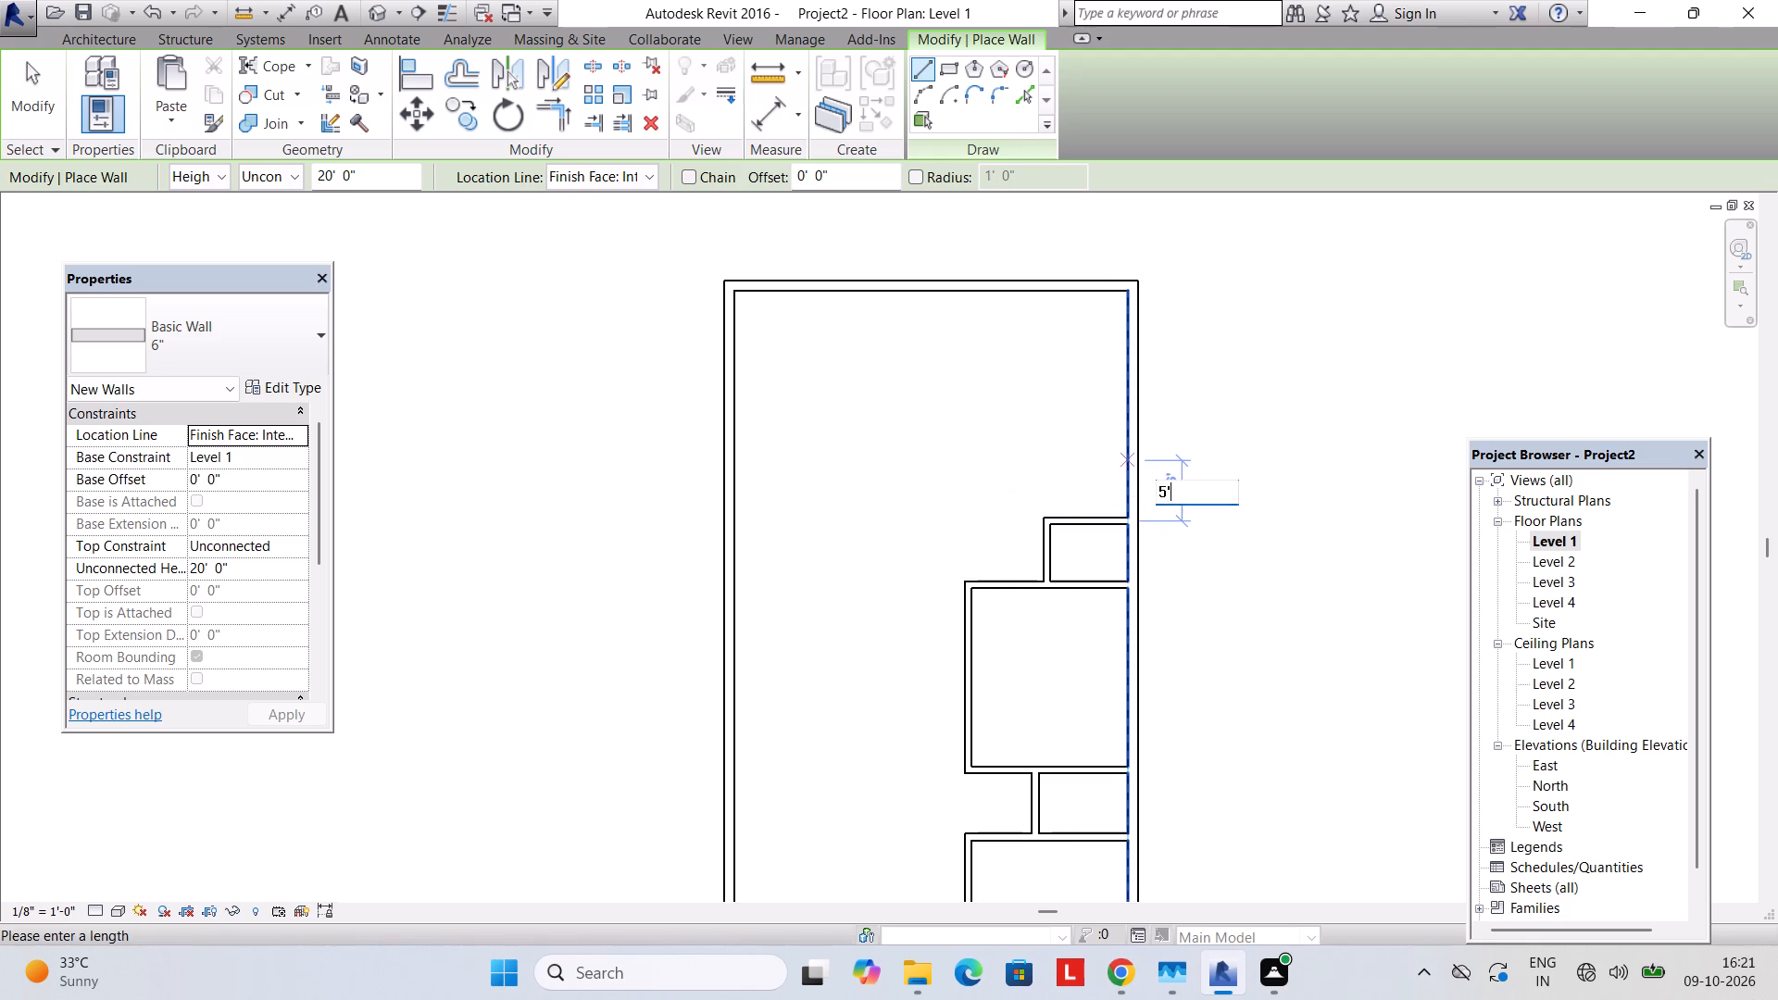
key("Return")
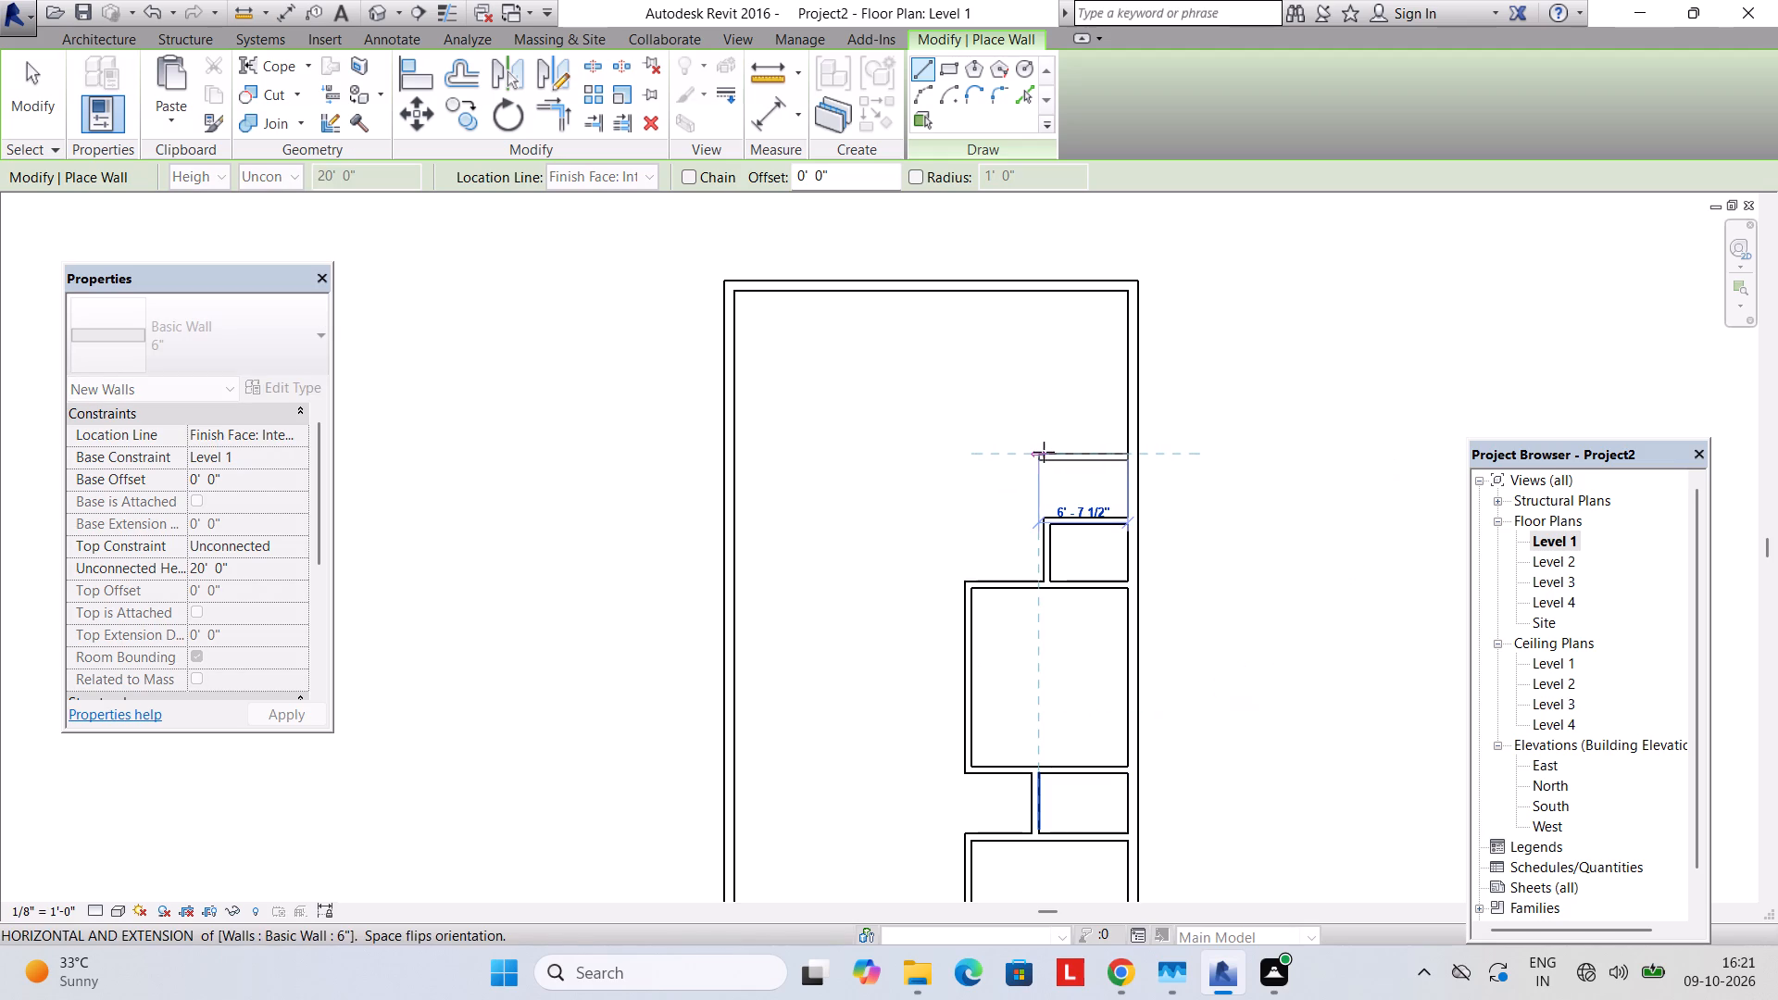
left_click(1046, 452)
Close off the space with a vertical 6" wall from the small room's top wall up to the new horizontal wall's free end.
left_click(1045, 531)
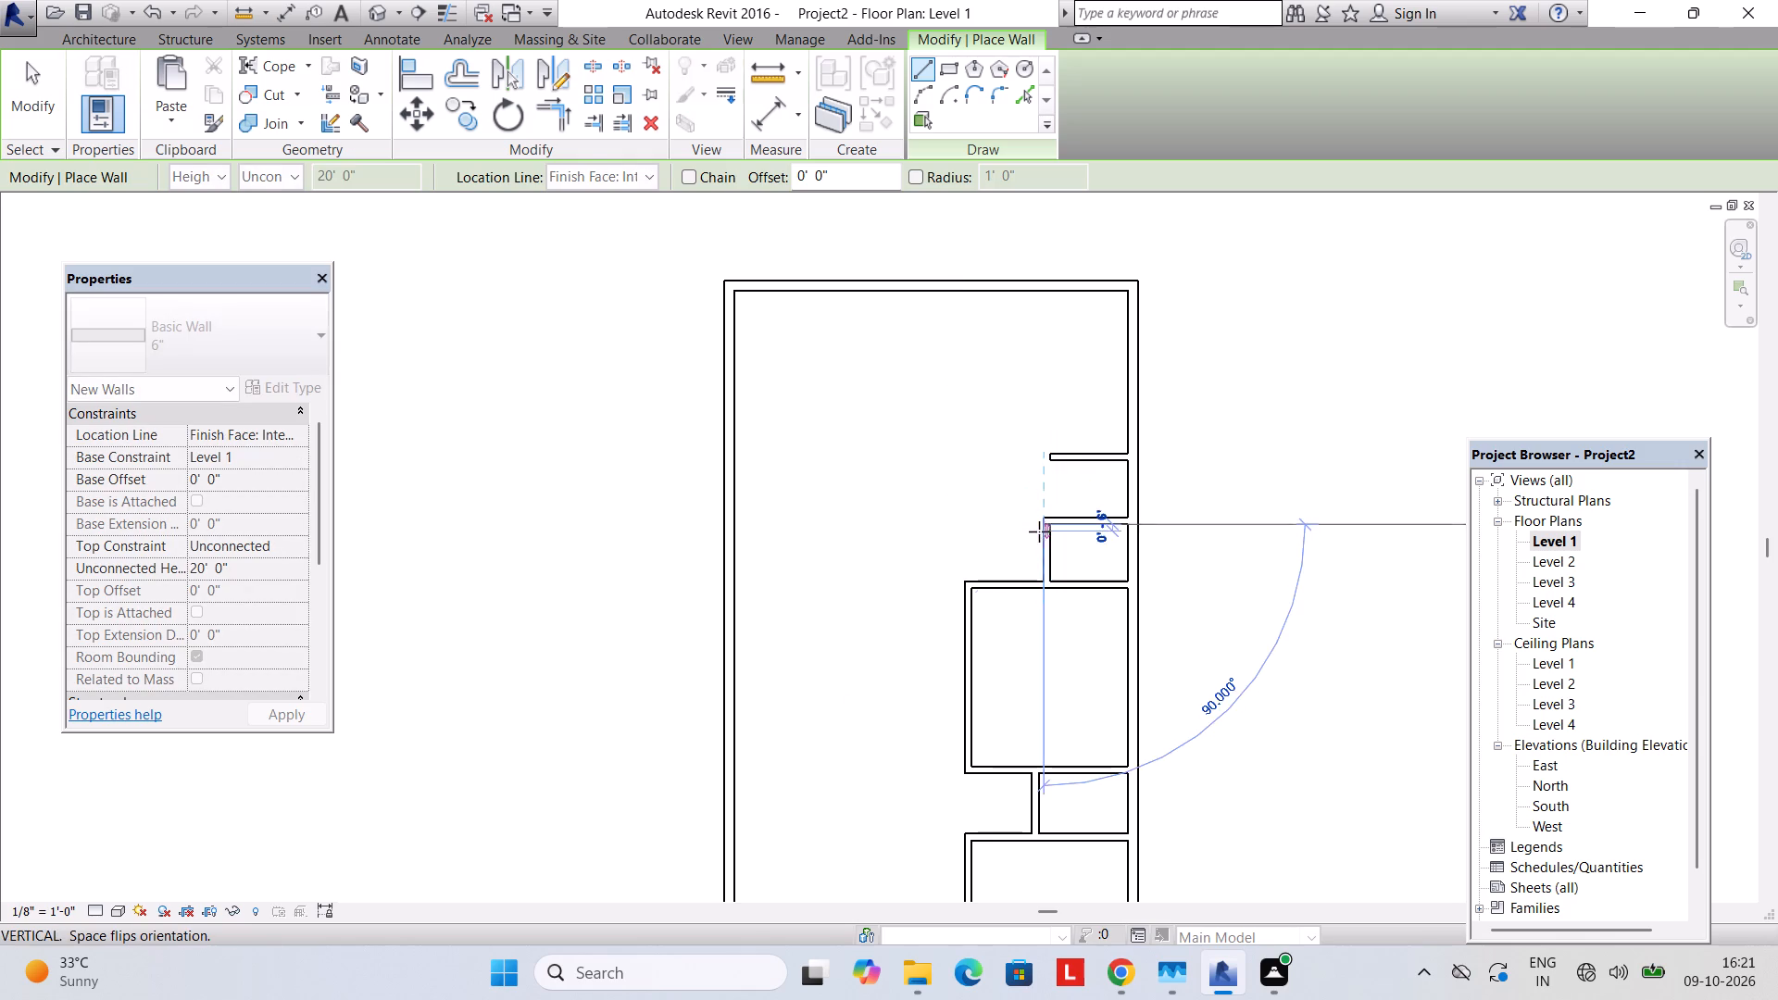
key("Escape")
left_click(1056, 531)
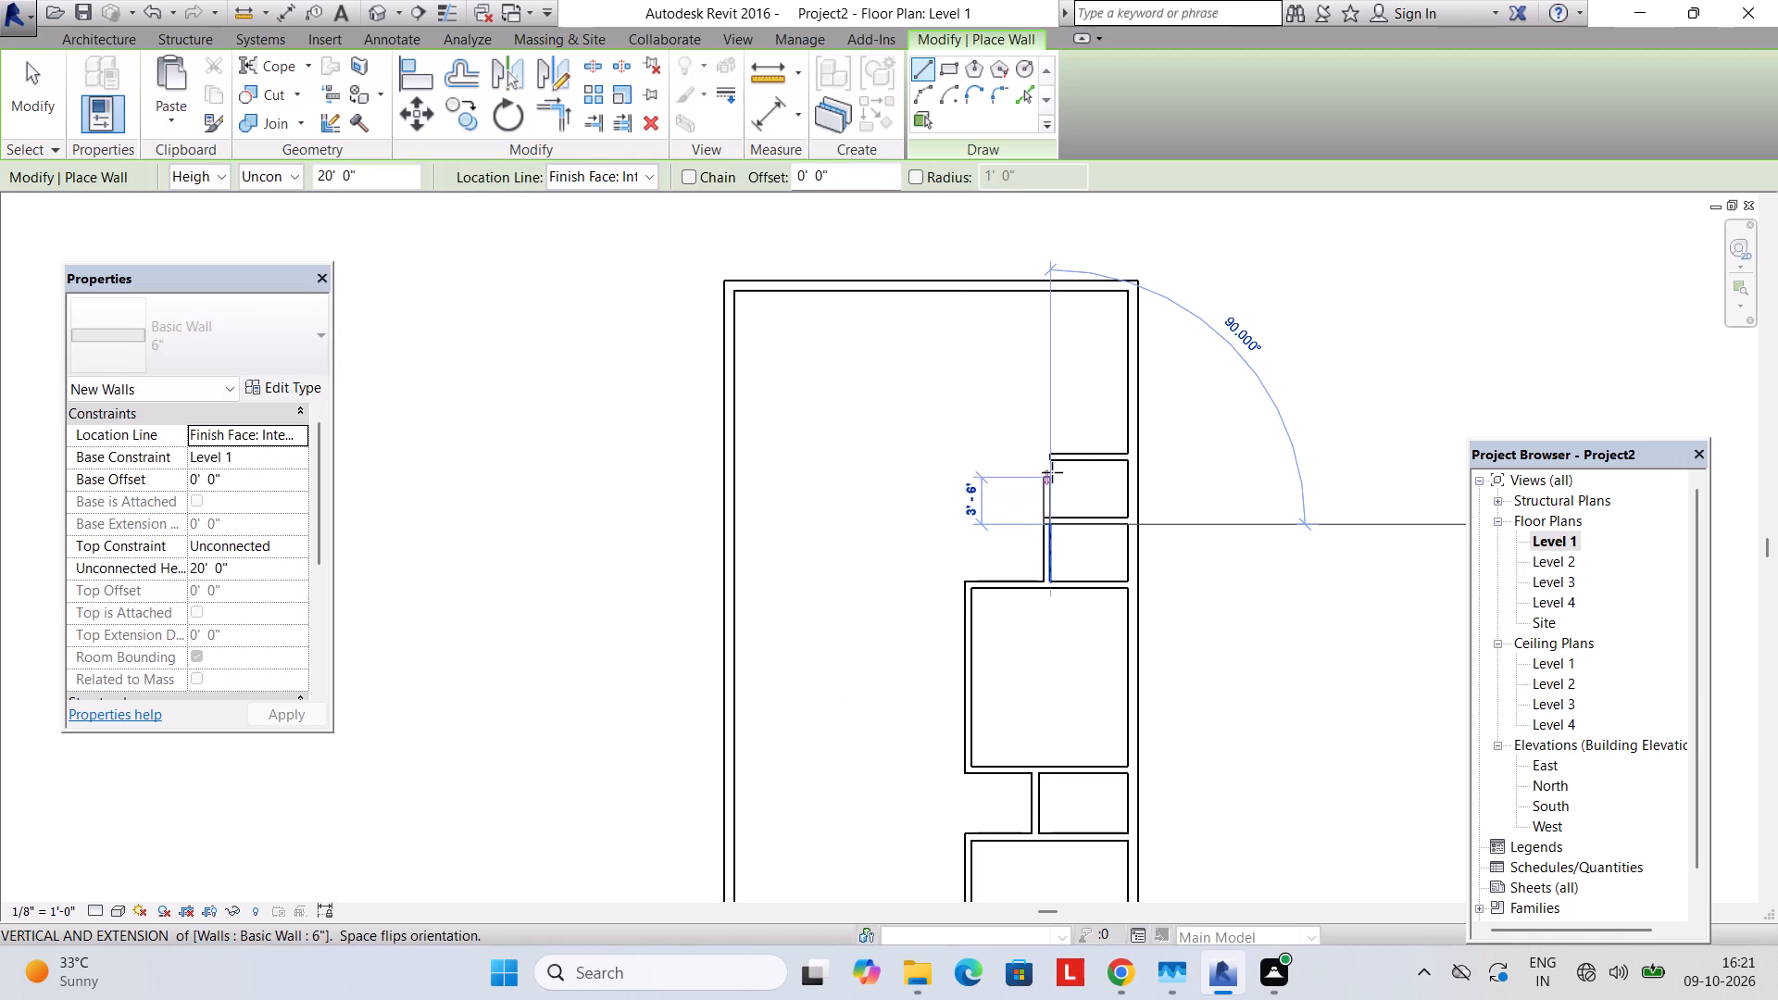
left_click(1052, 458)
key("Escape")
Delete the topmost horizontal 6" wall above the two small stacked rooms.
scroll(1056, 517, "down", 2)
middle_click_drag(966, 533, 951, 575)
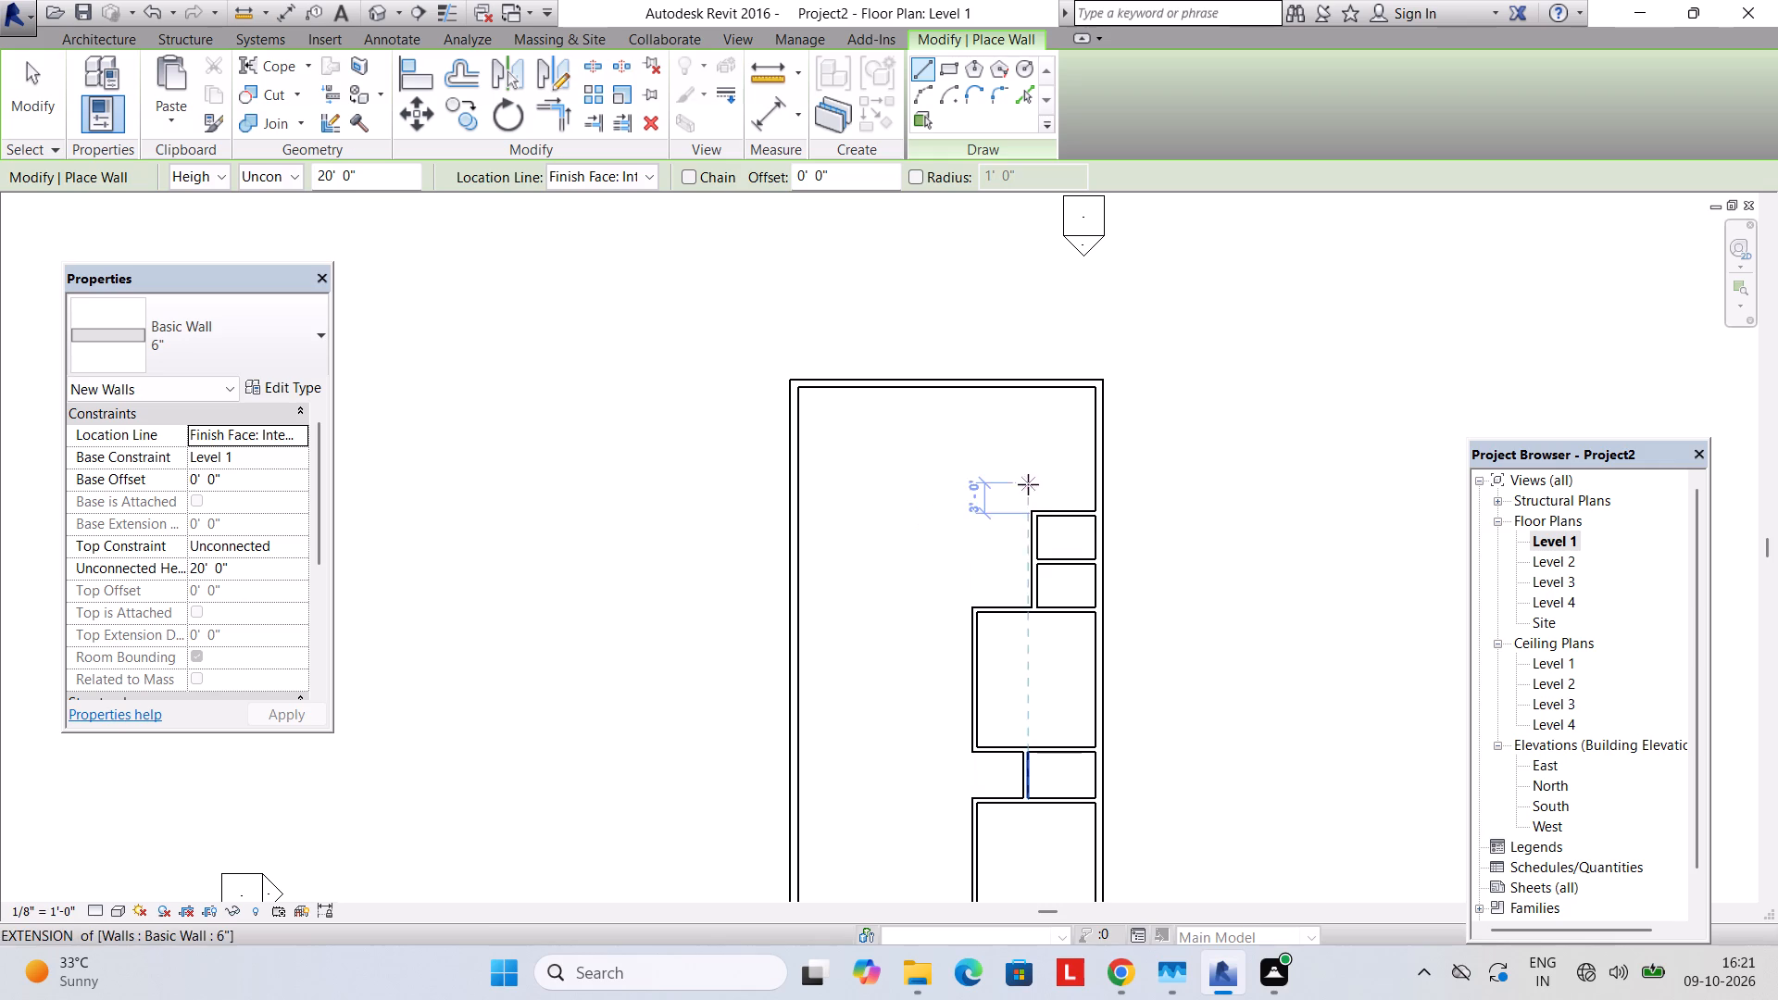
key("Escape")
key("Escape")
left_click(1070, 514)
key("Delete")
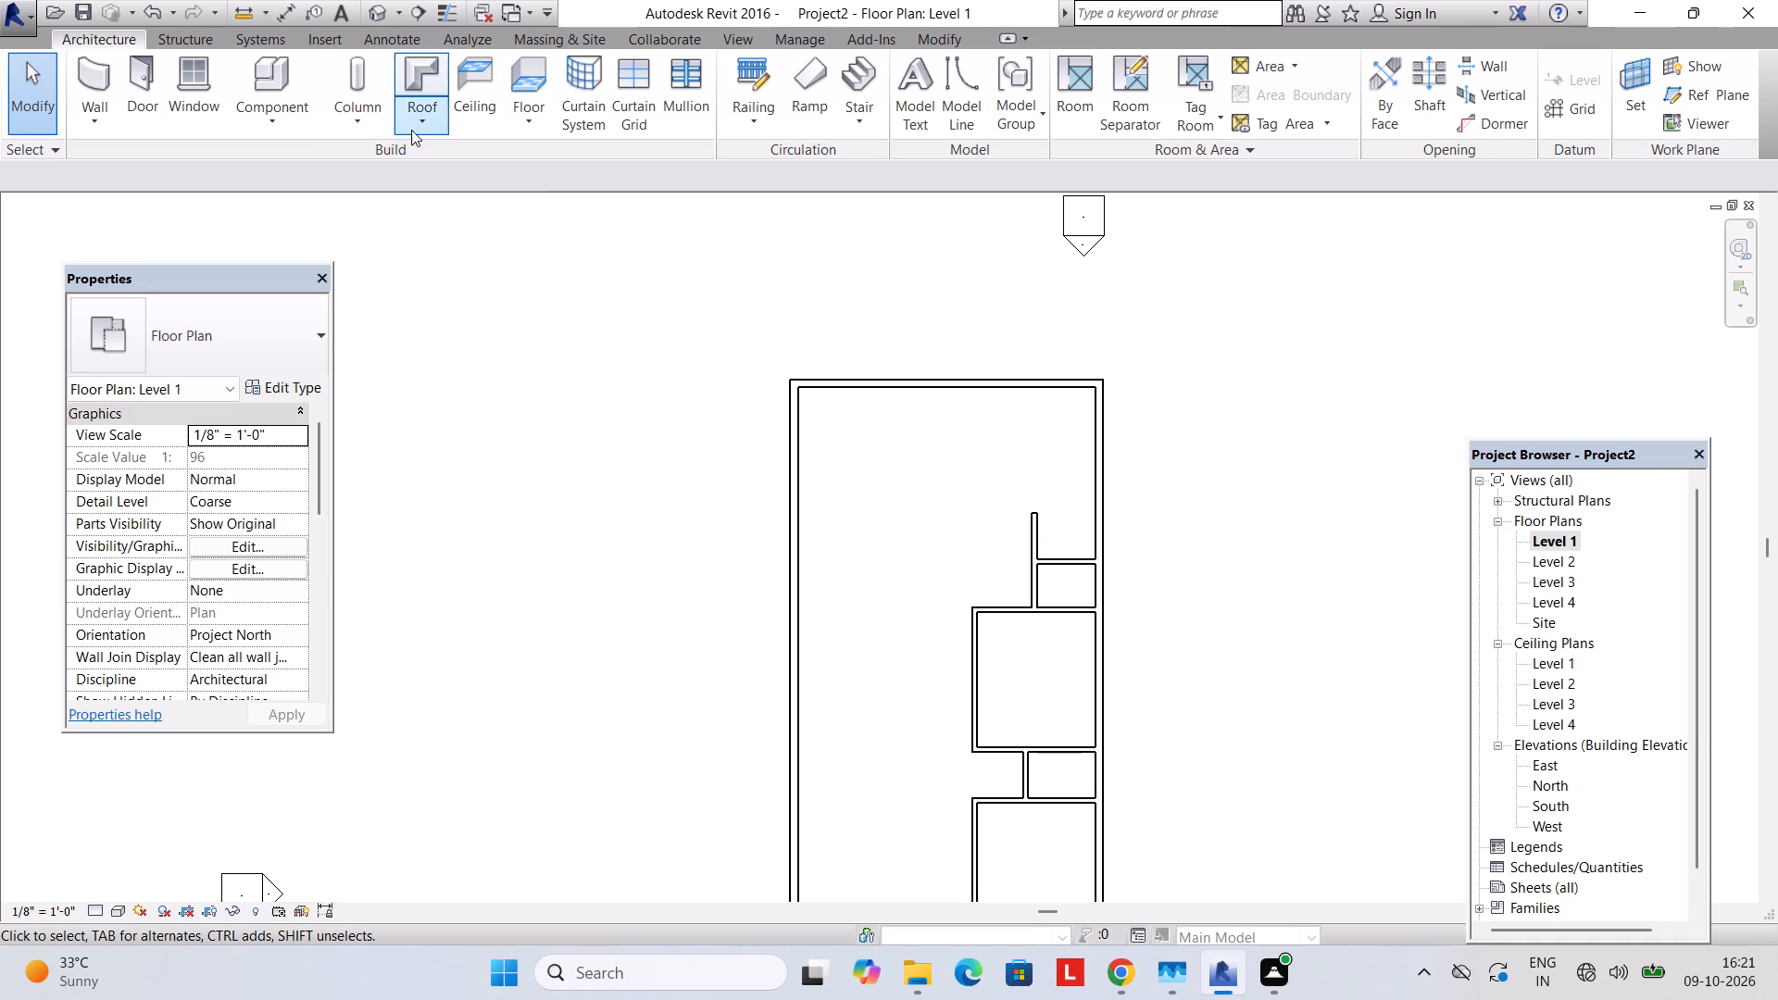
Draw a horizontal 9" wall between the right and left outer walls, level with the upper end of the small rooms' vertical wall.
left_click(83, 96)
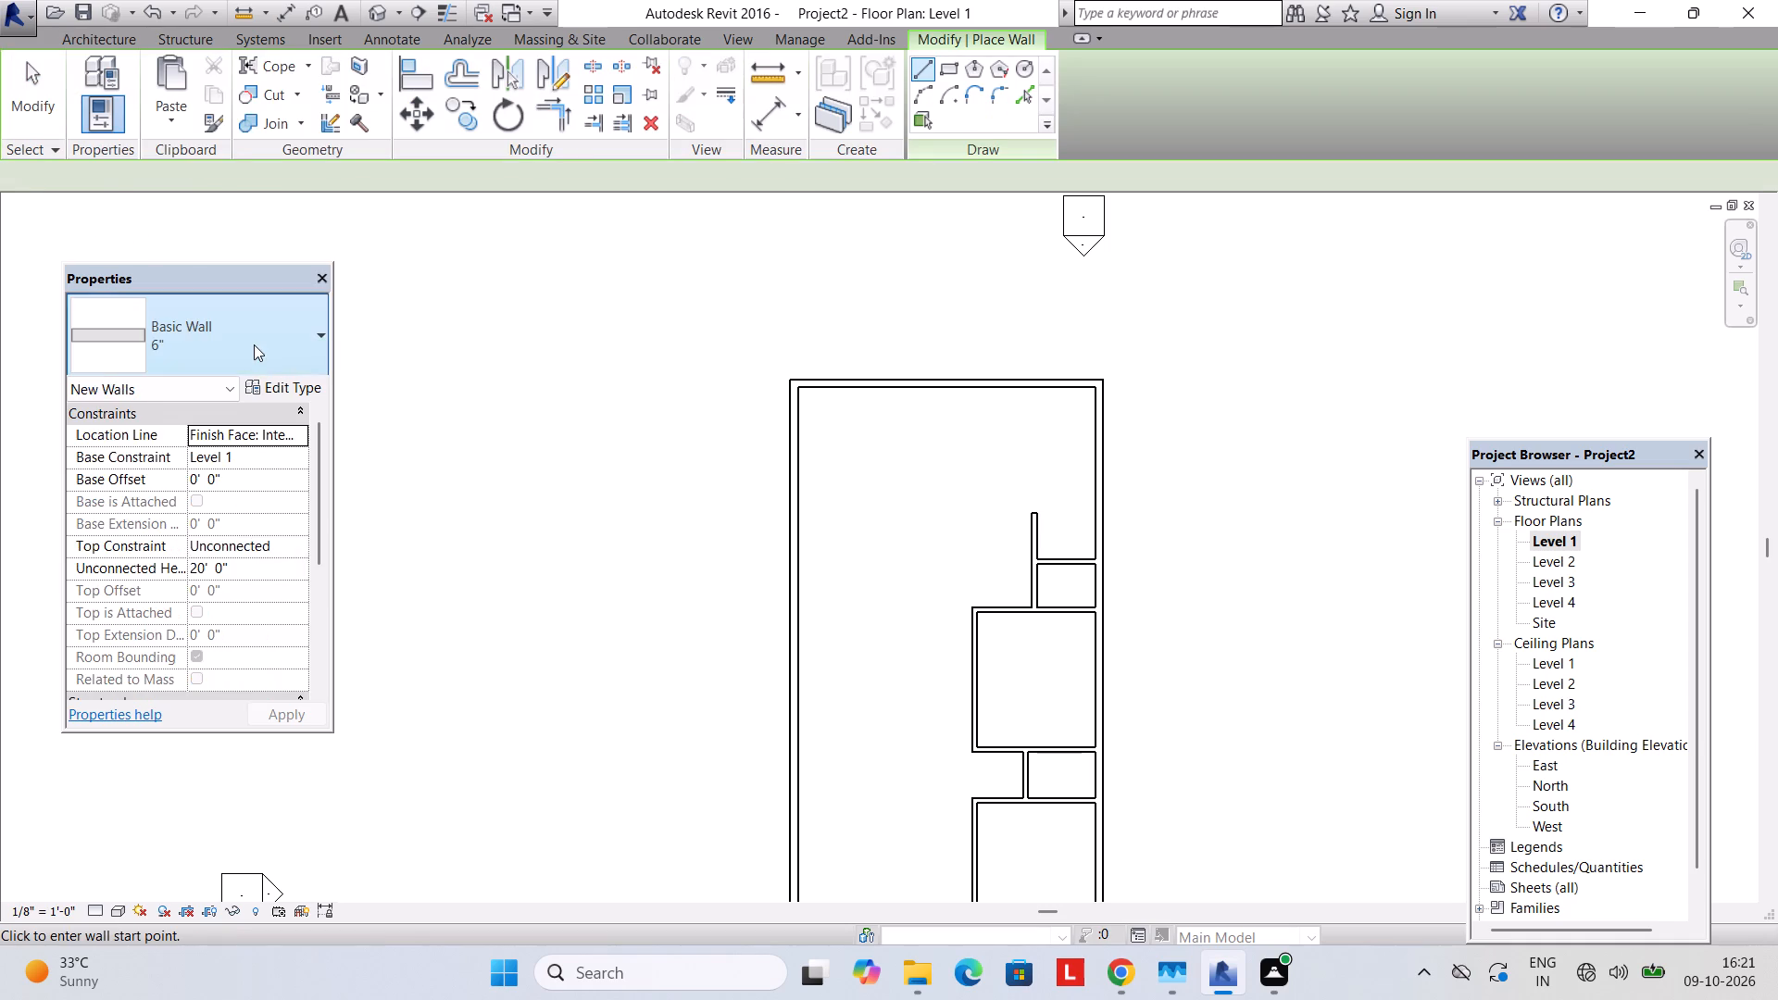
left_click(254, 344)
left_click(219, 509)
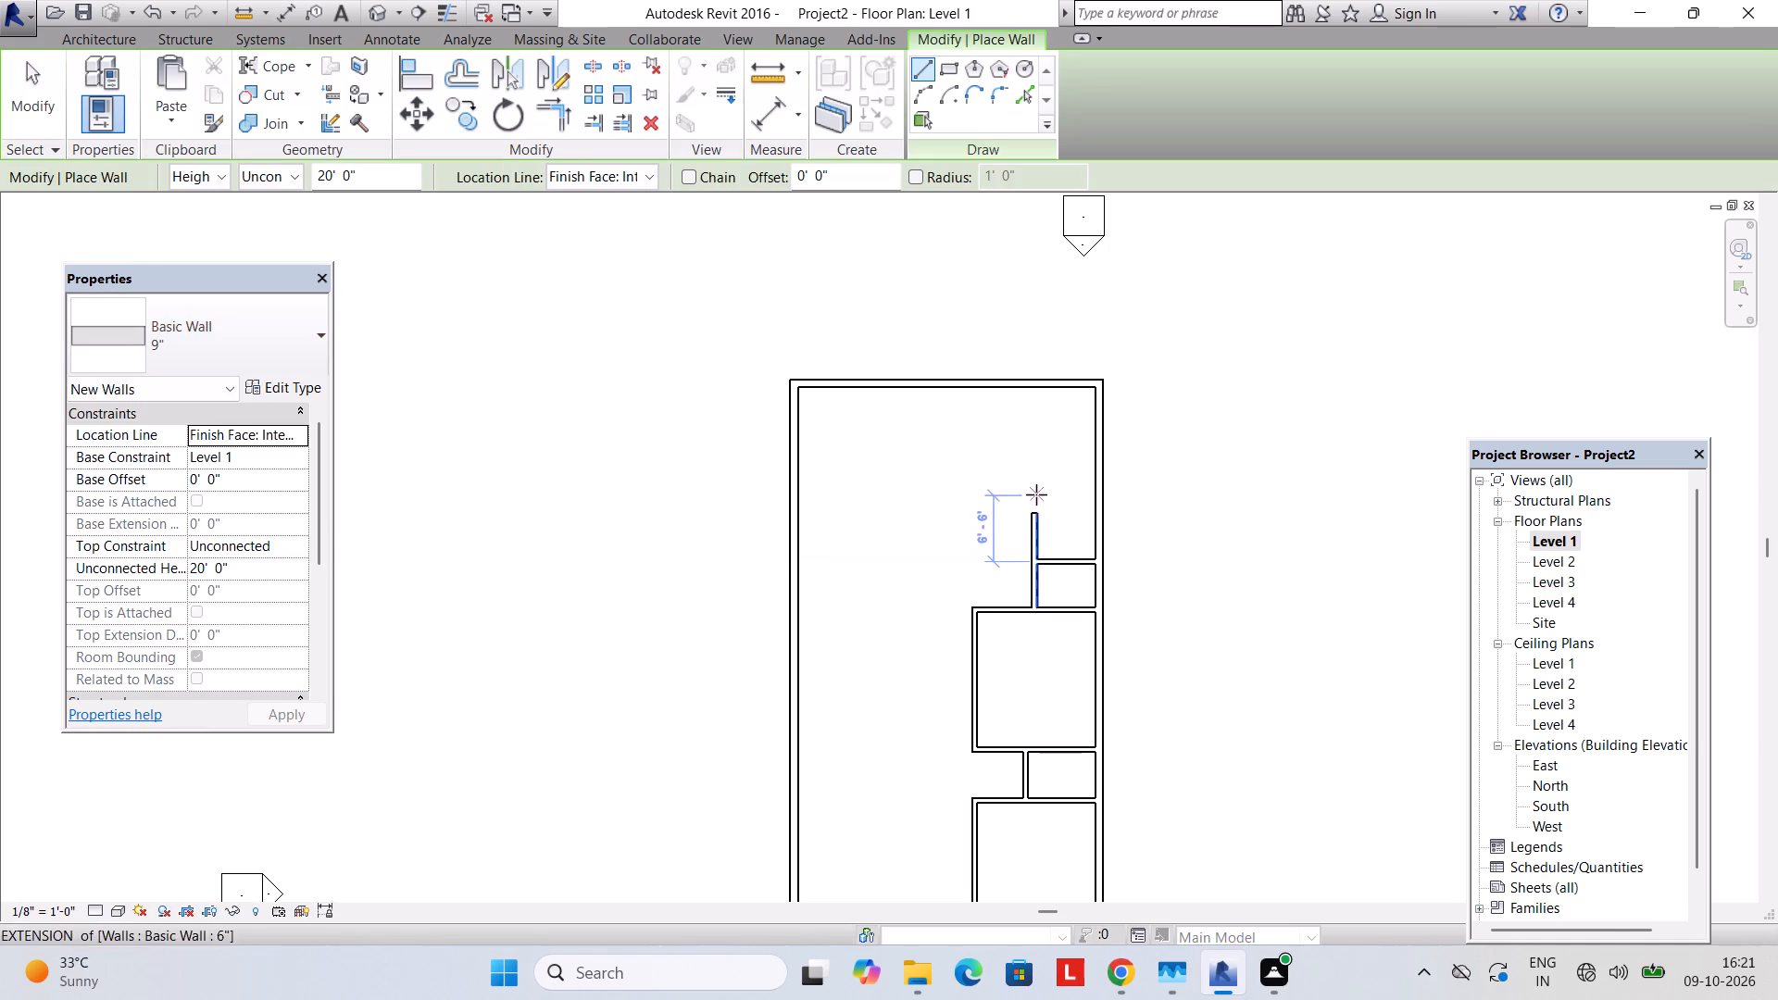
left_click(1092, 517)
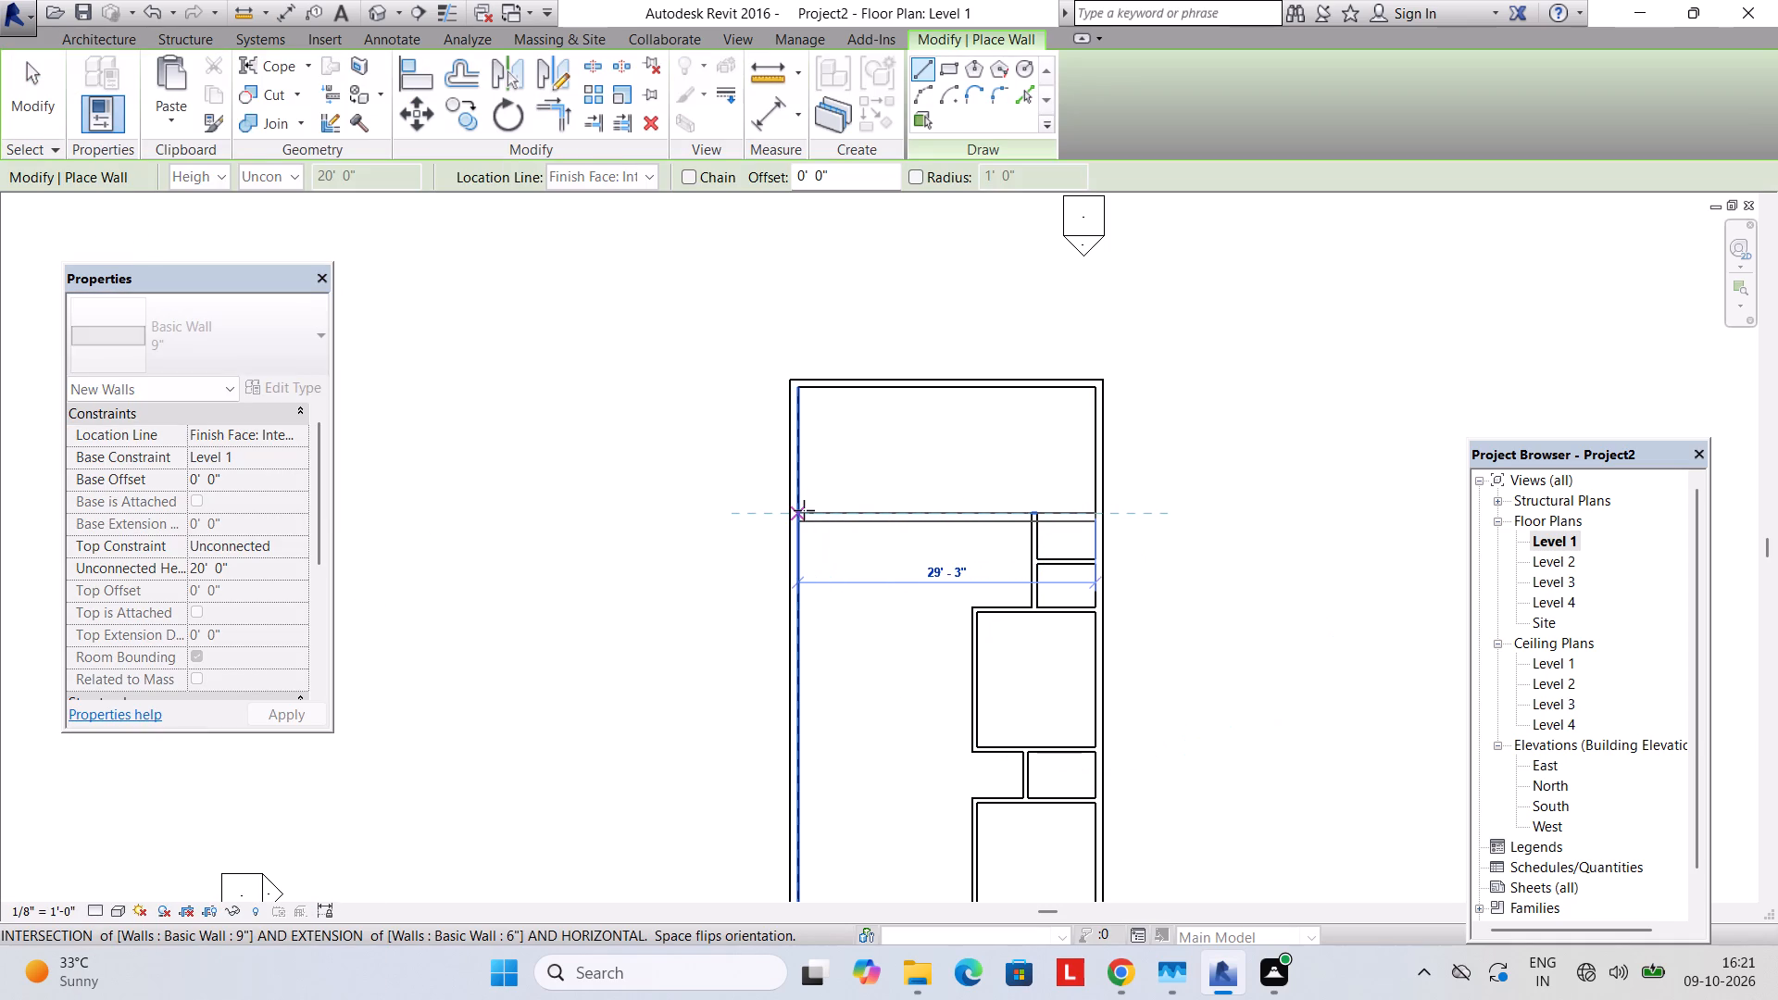
left_click(800, 510)
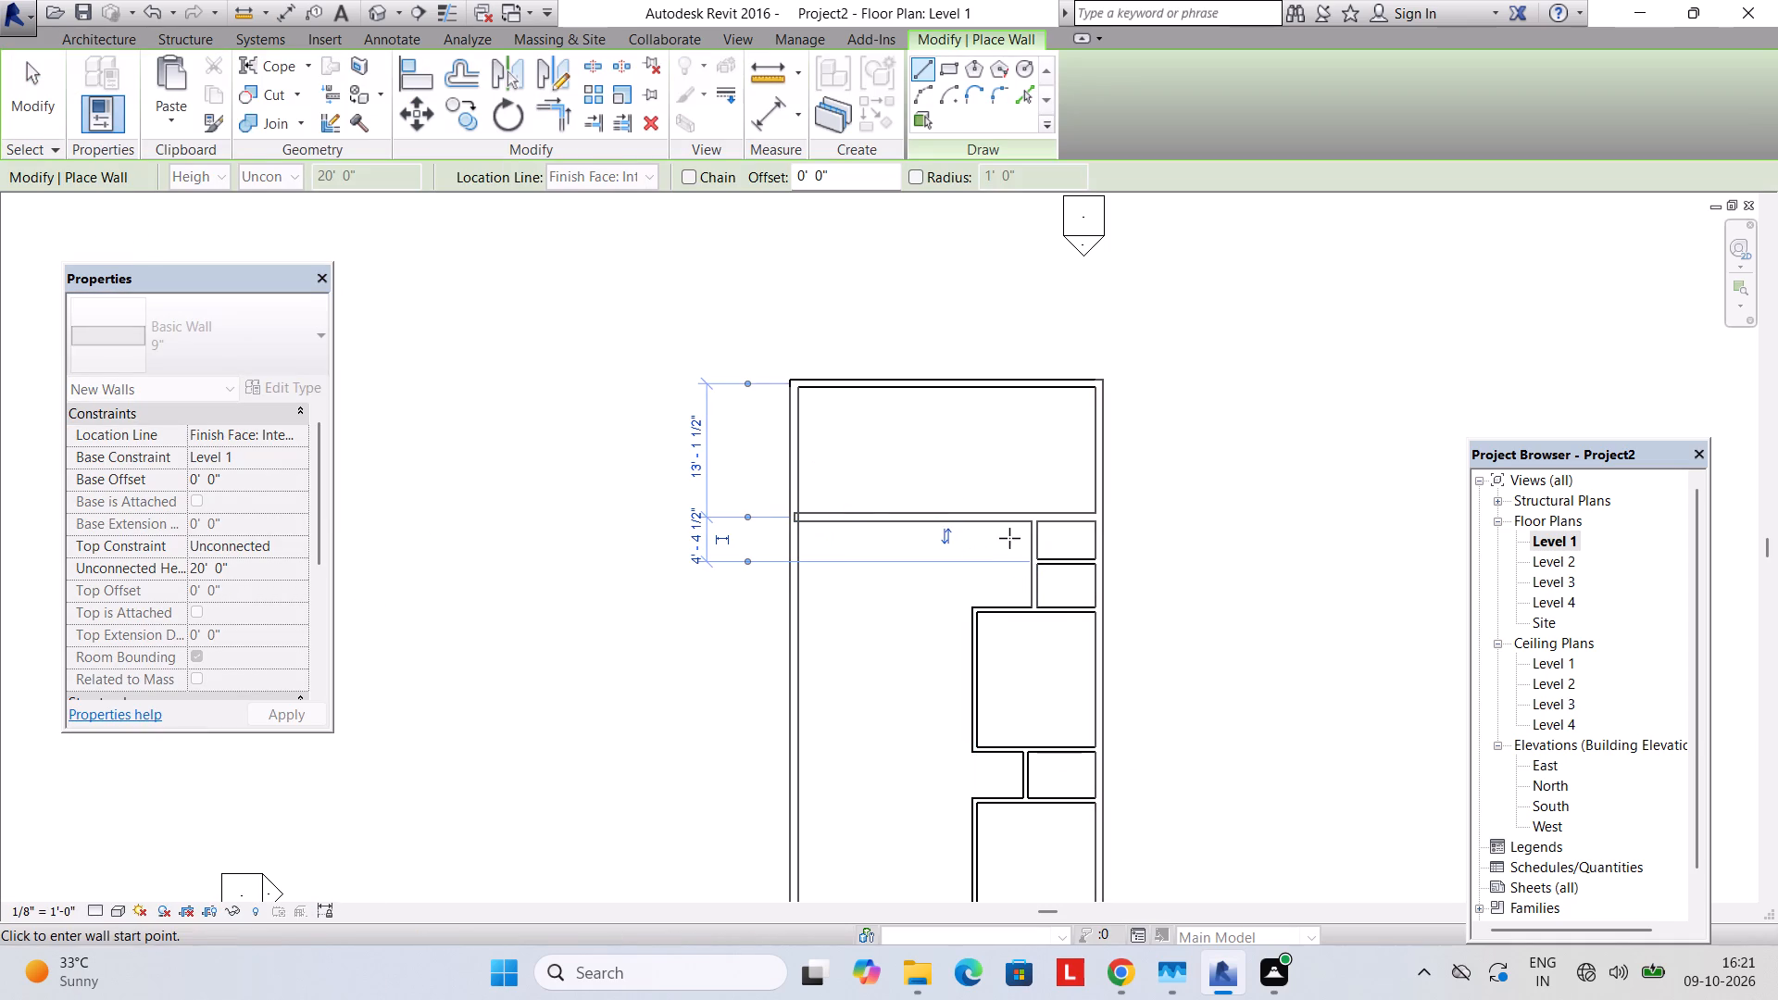
key("Escape")
Measure the inside width of the uppermost small room, from its vertical 6" wall to the right outer wall.
middle_click_drag(813, 538, 732, 477)
scroll(940, 470, "up", 3)
scroll(861, 469, "up", 2)
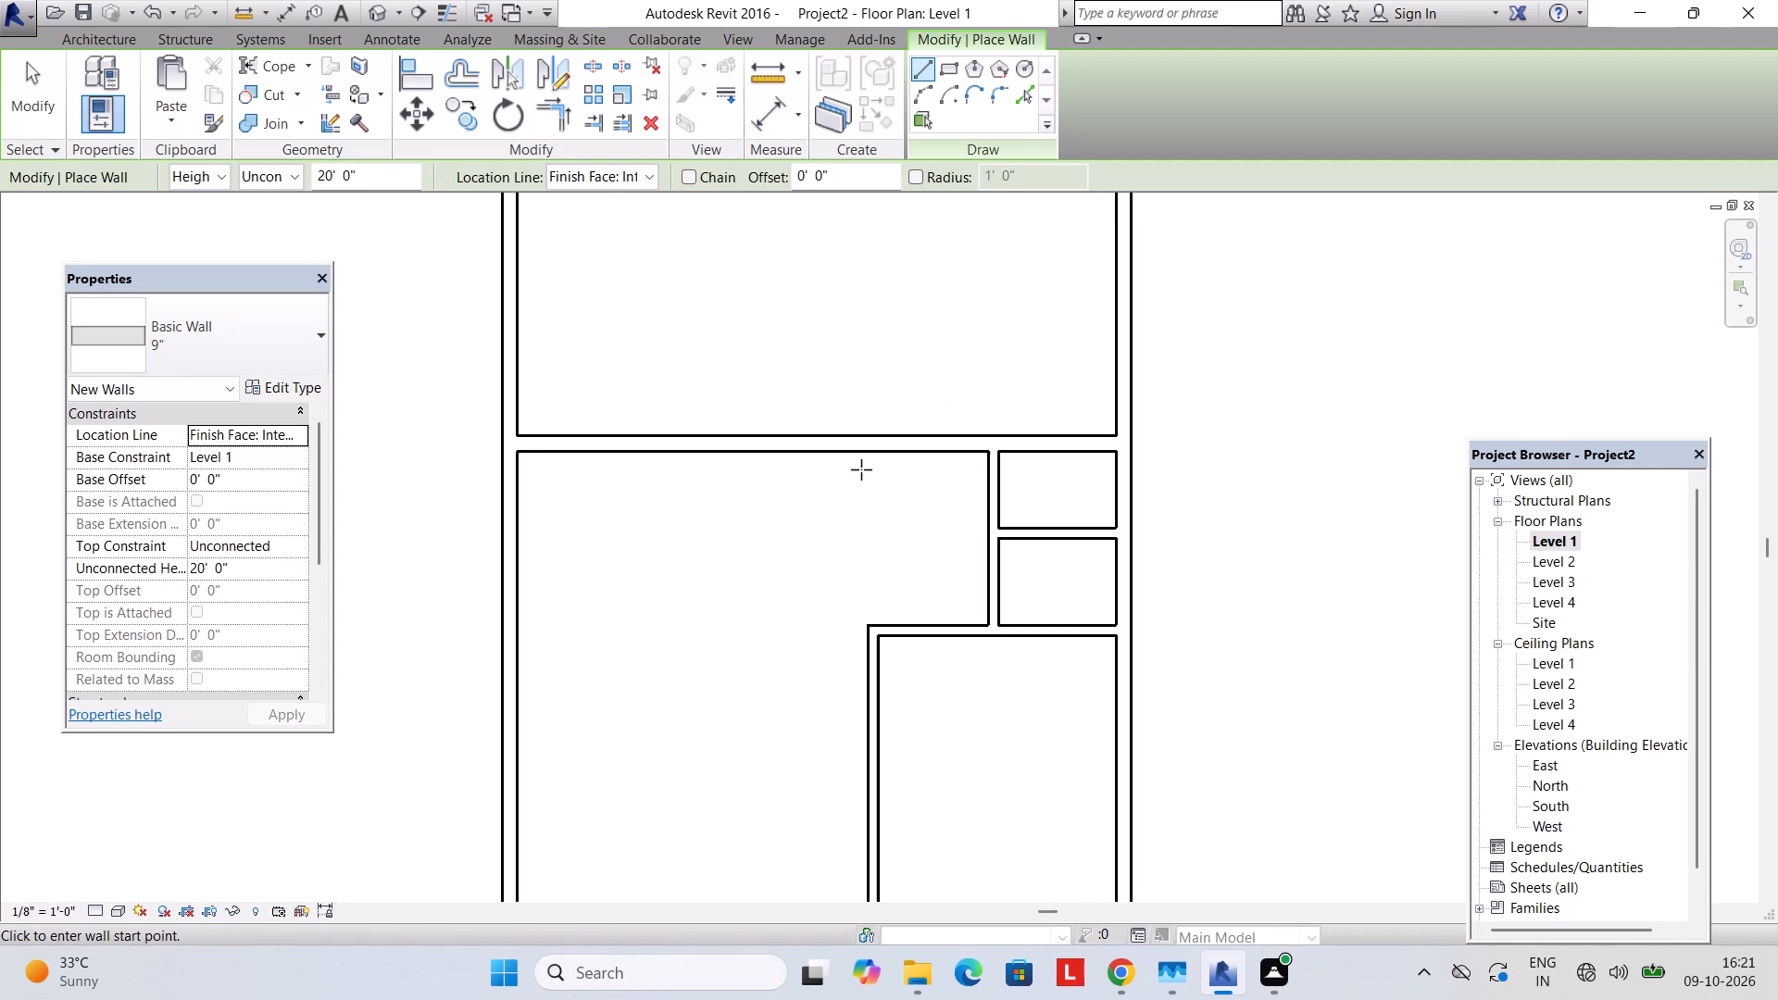
left_click(770, 63)
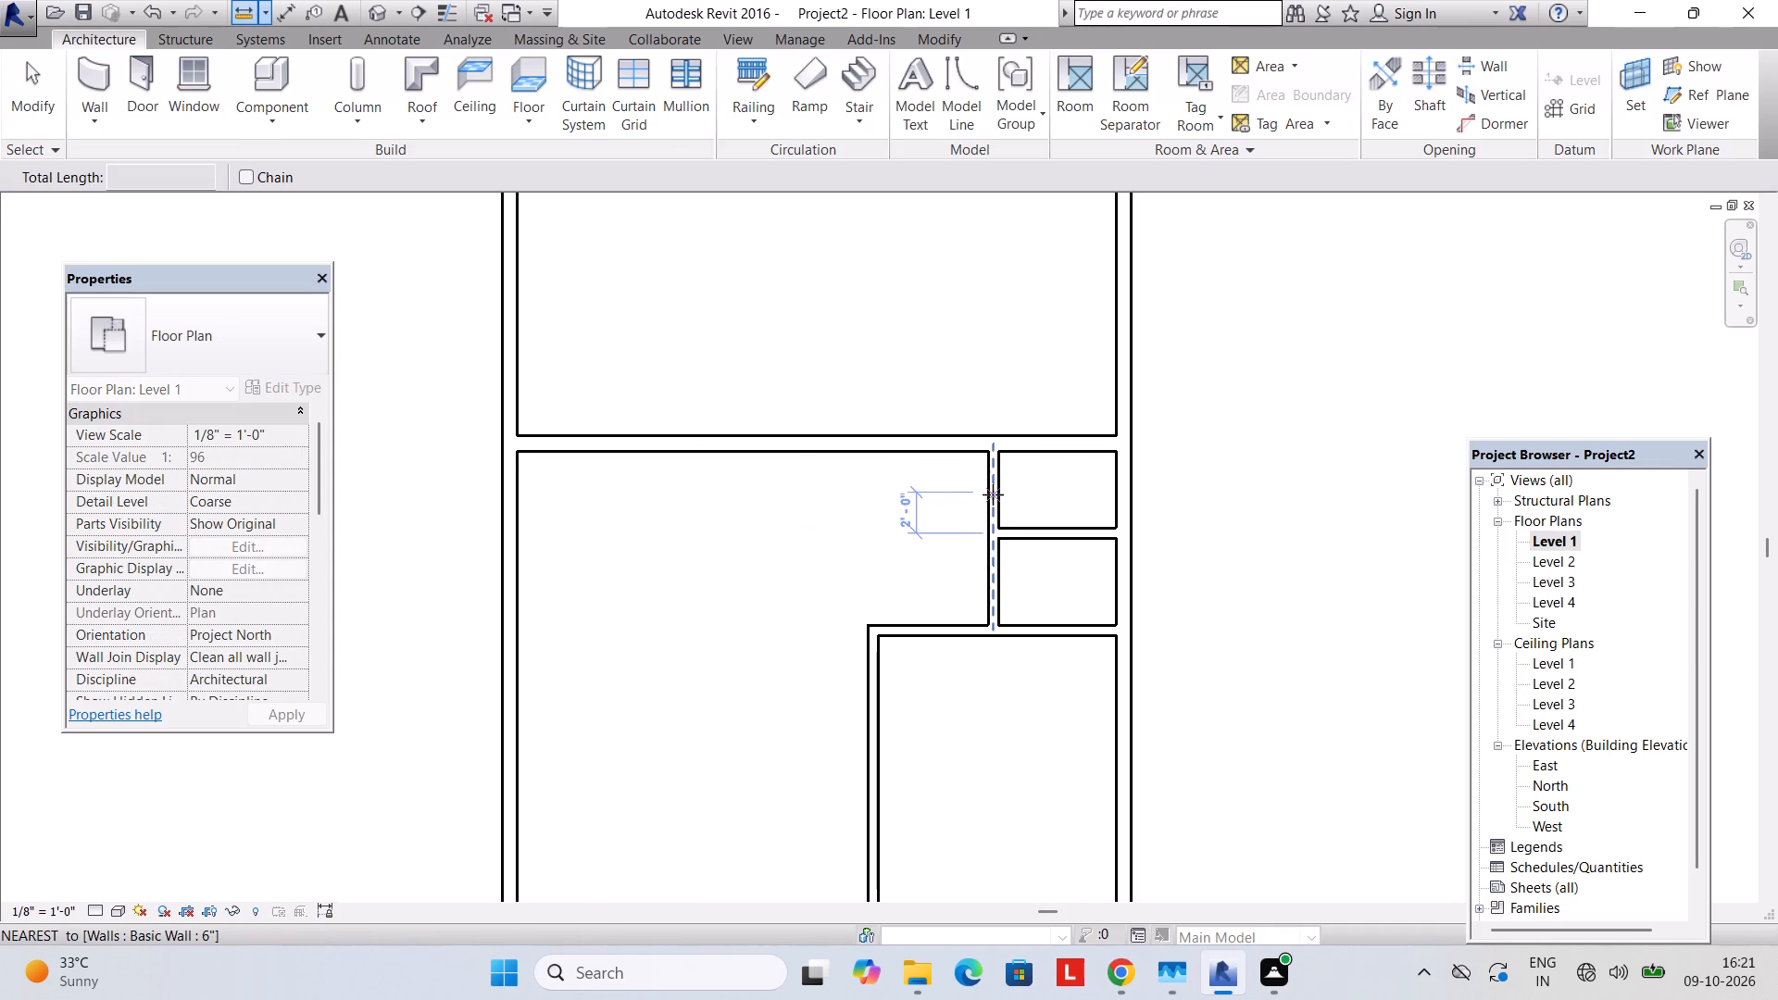
left_click(996, 494)
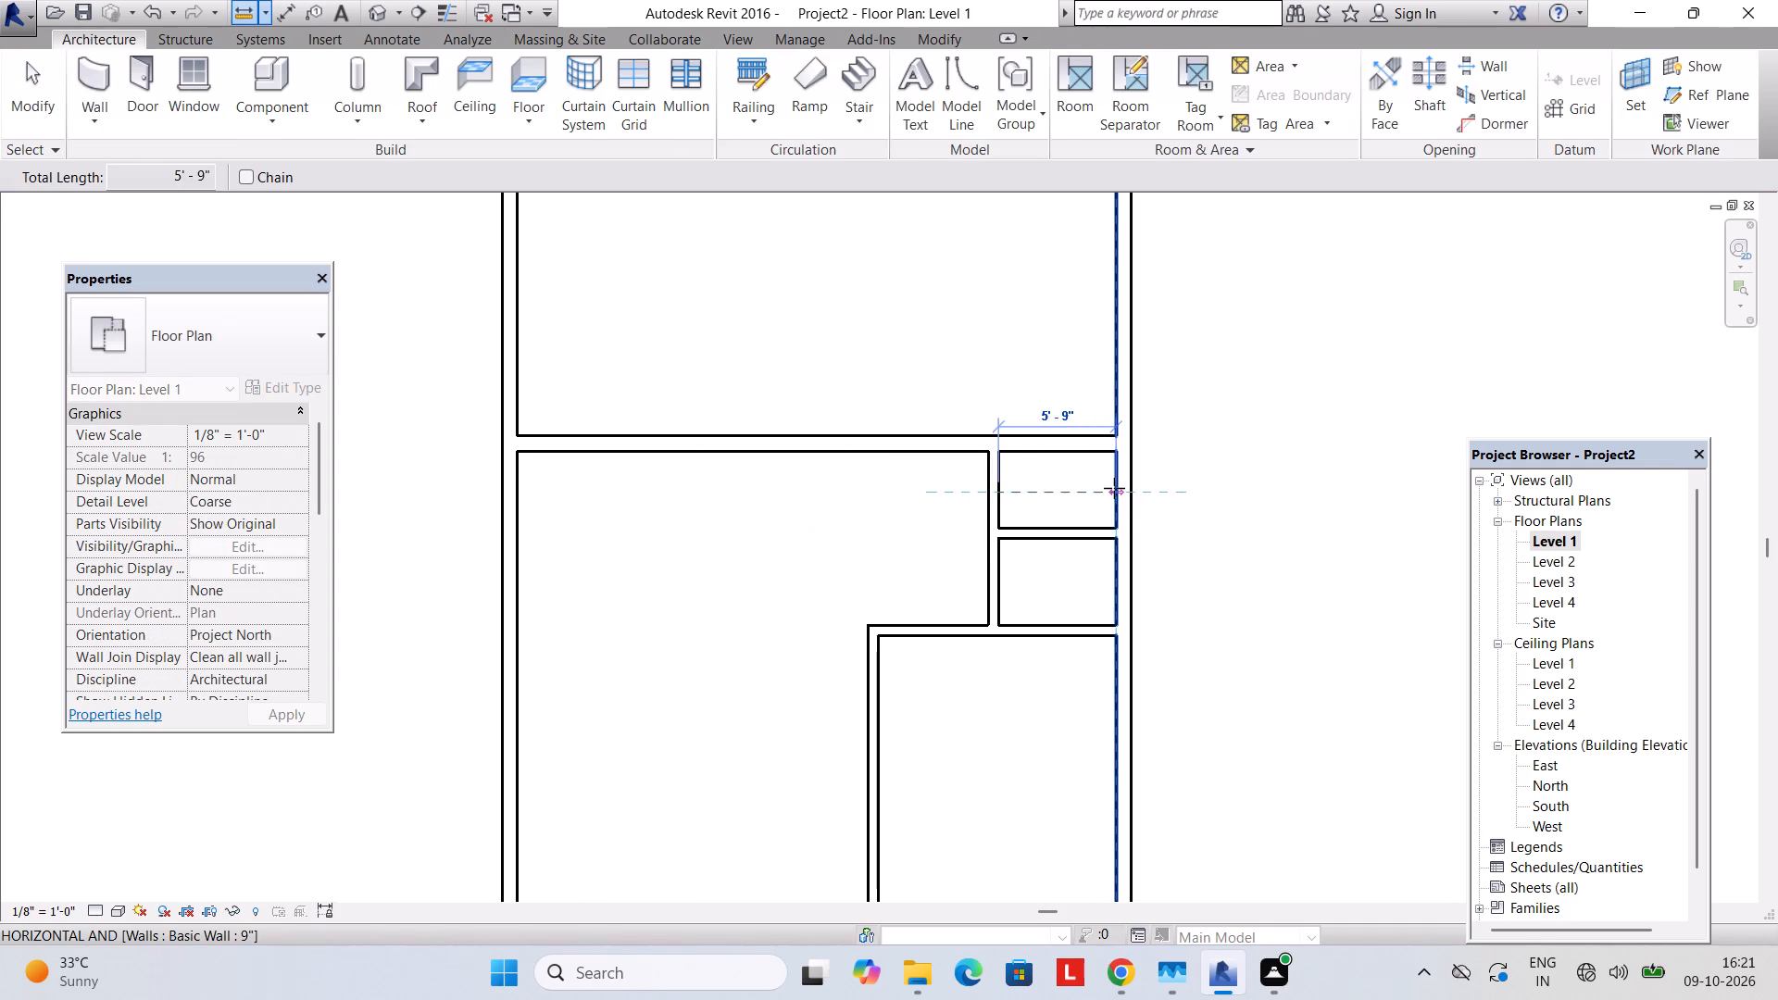
left_click(1114, 488)
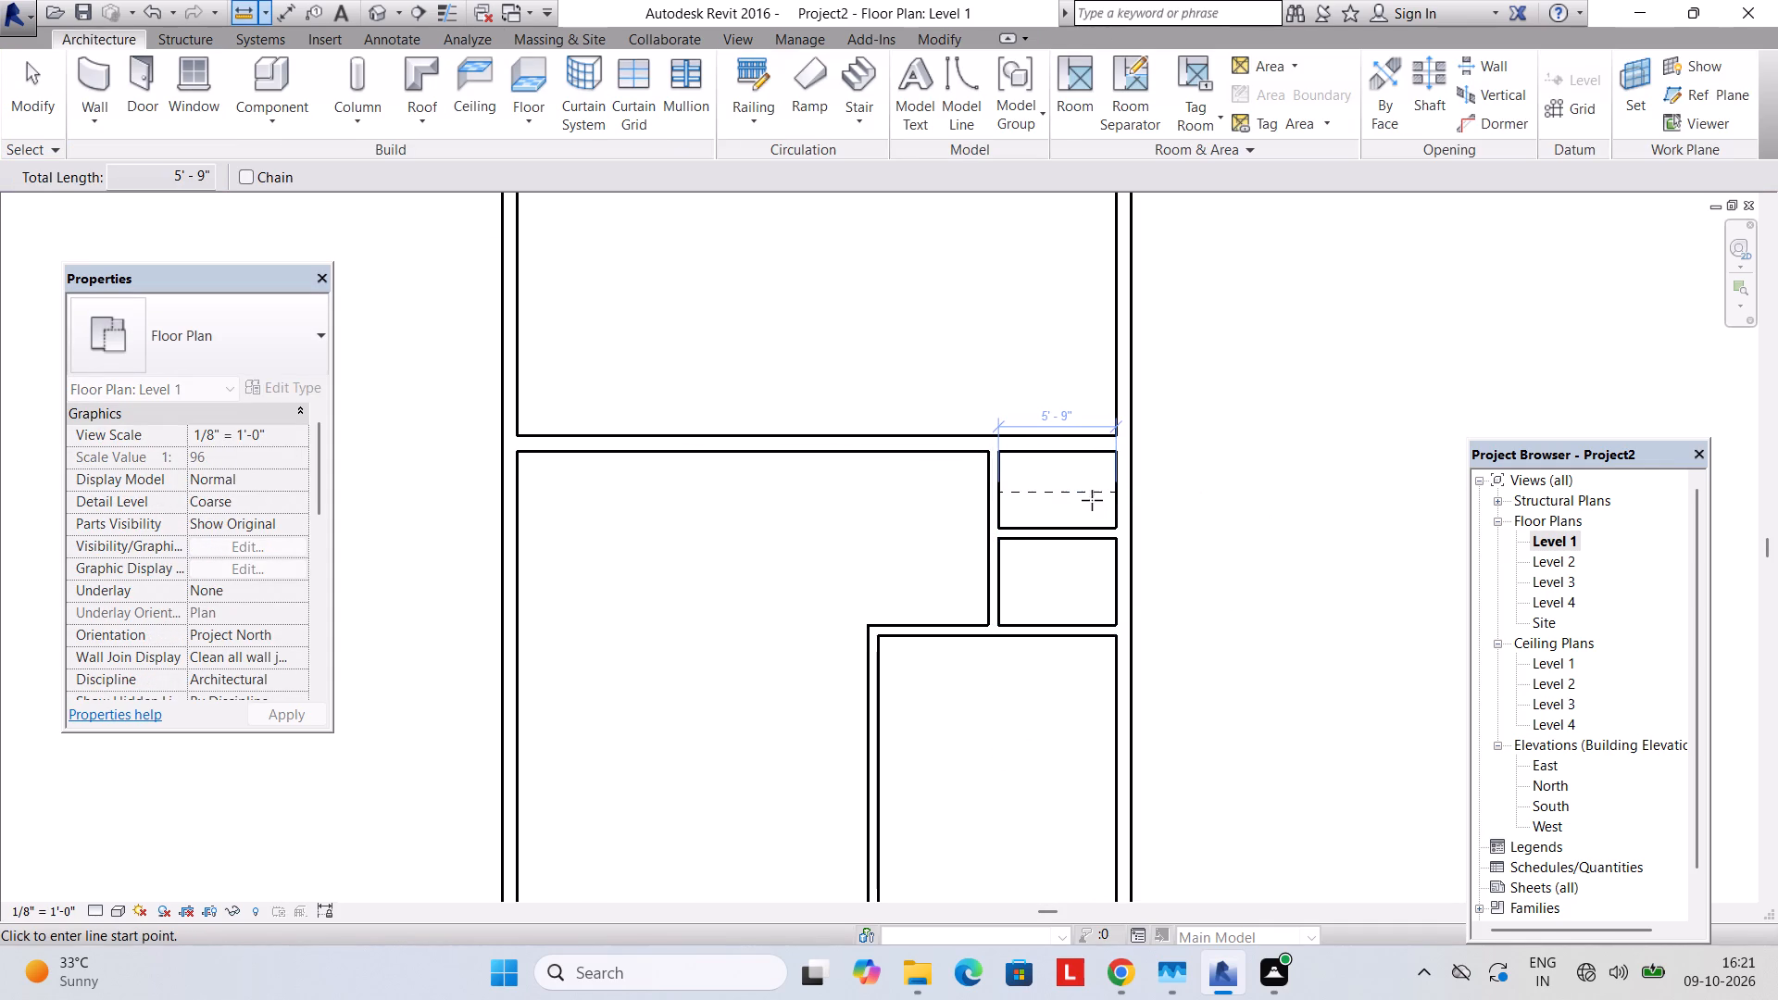
key("Escape")
key("Escape")
Nudge the small rooms' vertical 6" wall outward by 3" for a 6' clear width to the right outer wall.
left_click(999, 500)
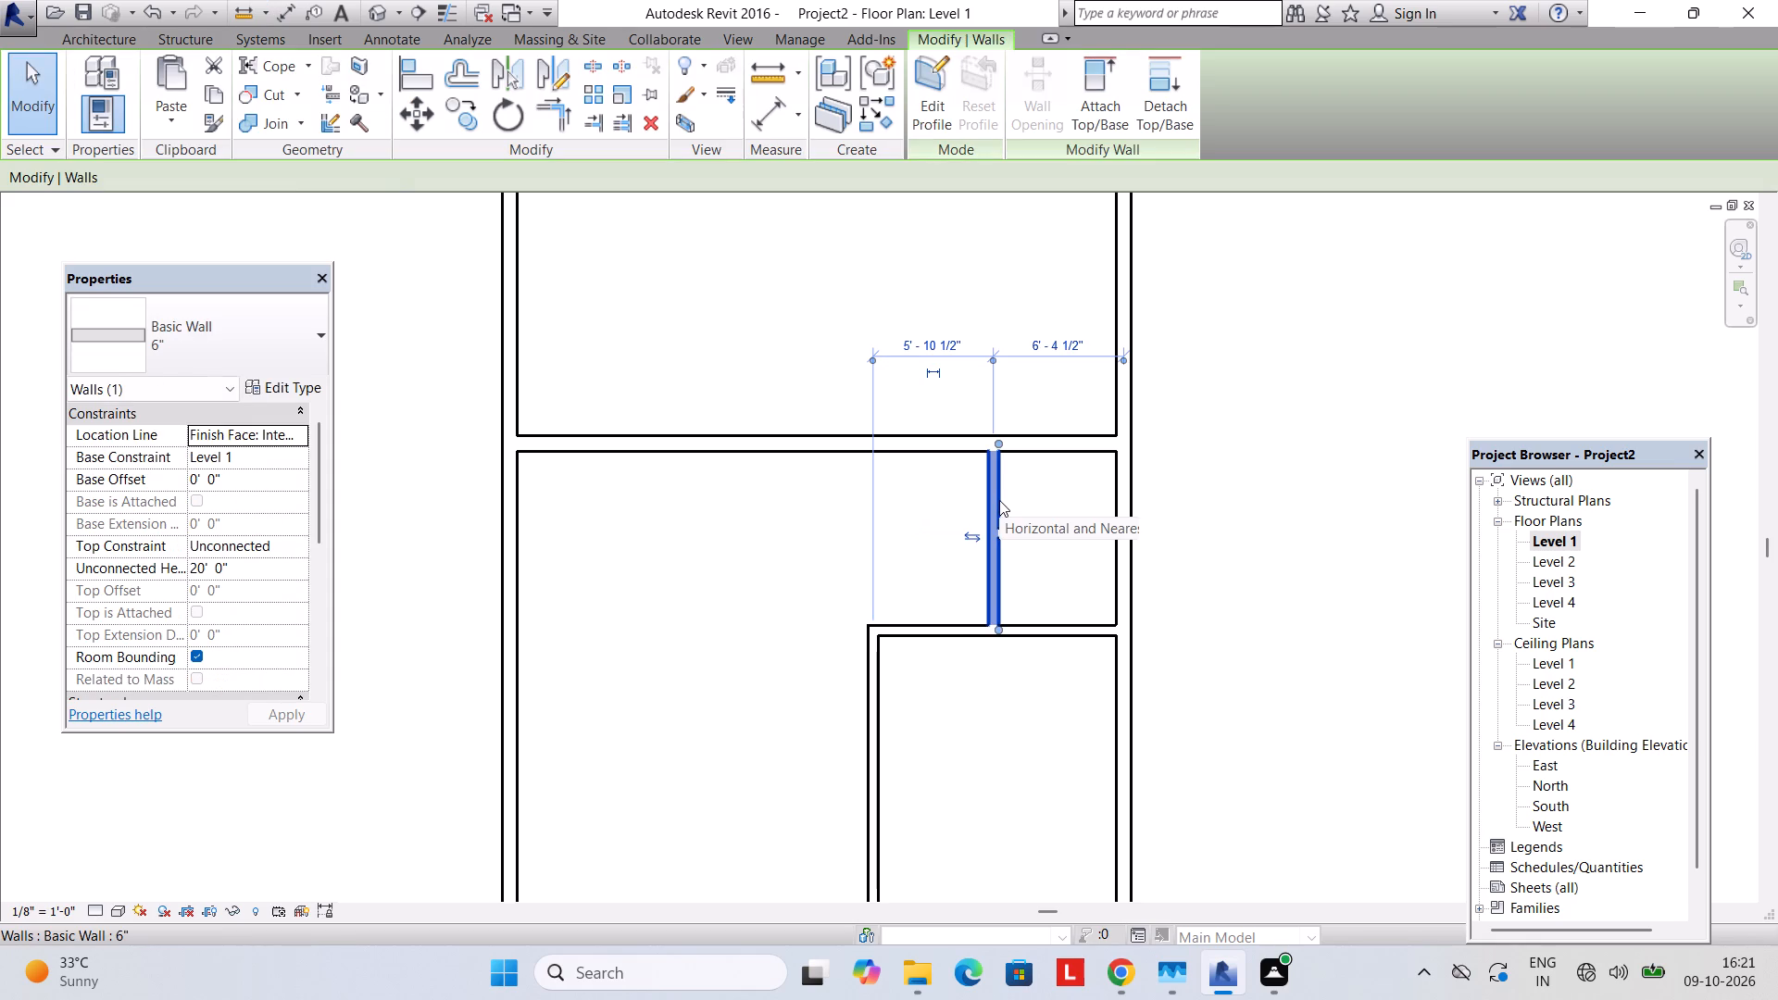
key("Left")
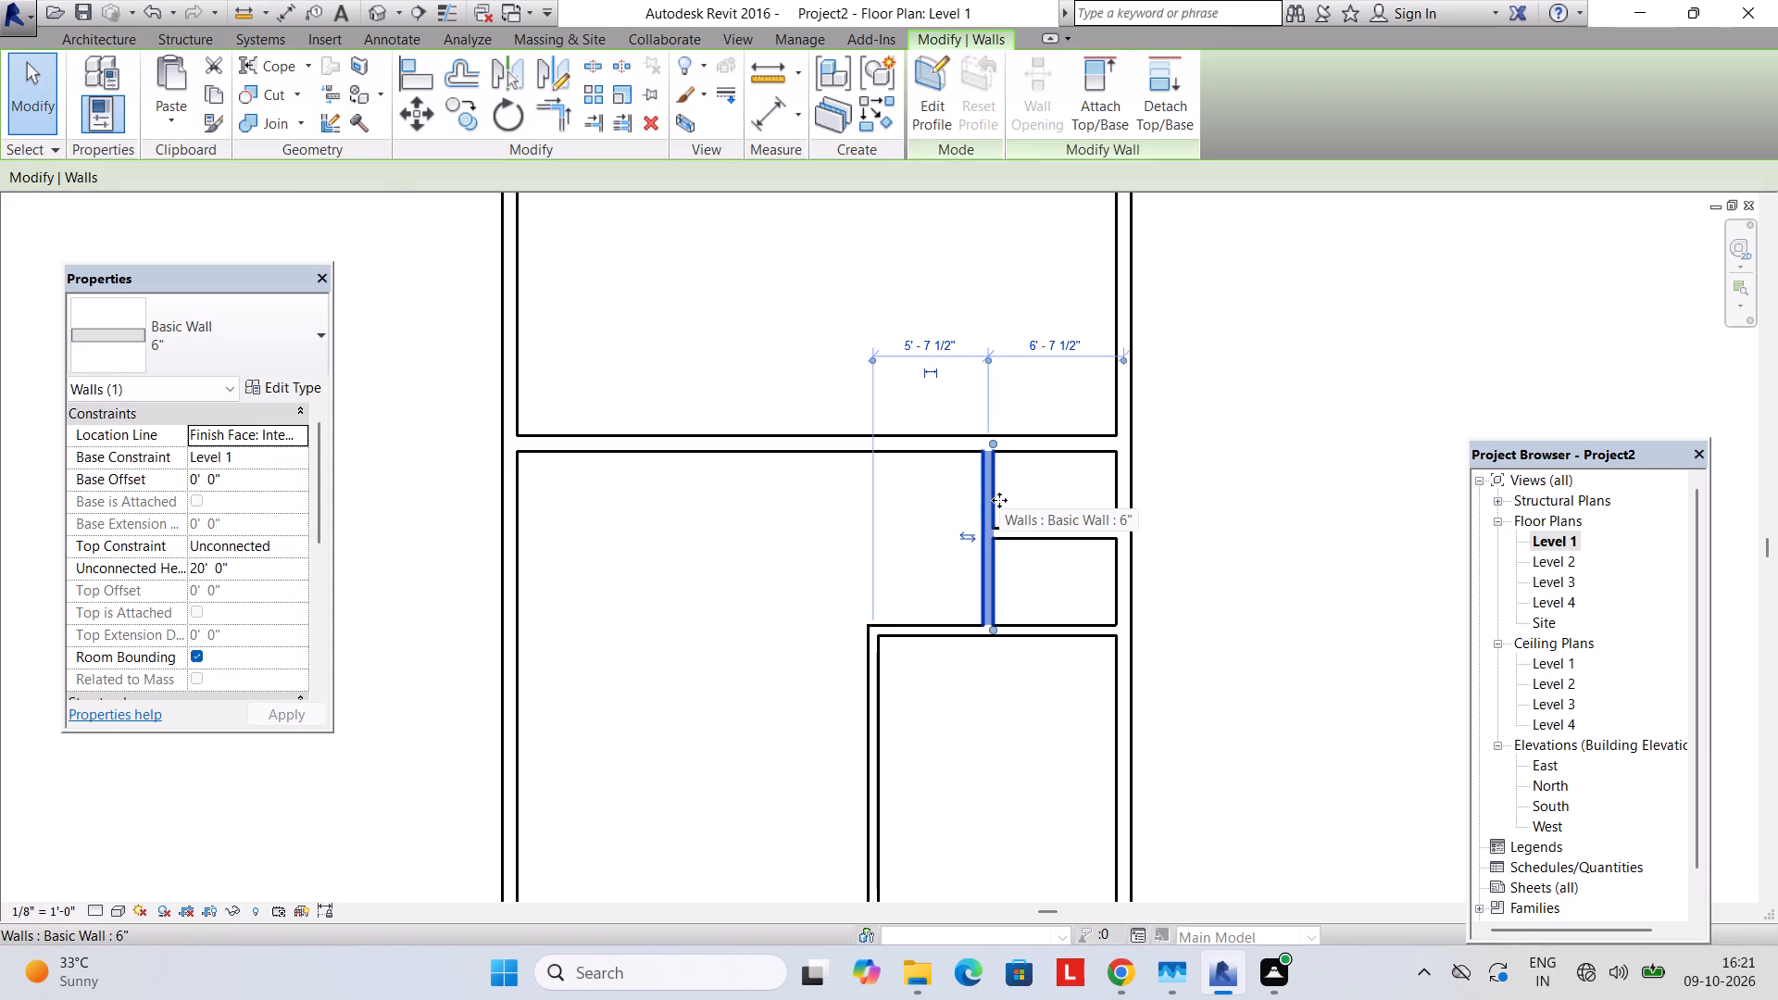
left_click(1123, 360)
left_click(986, 361)
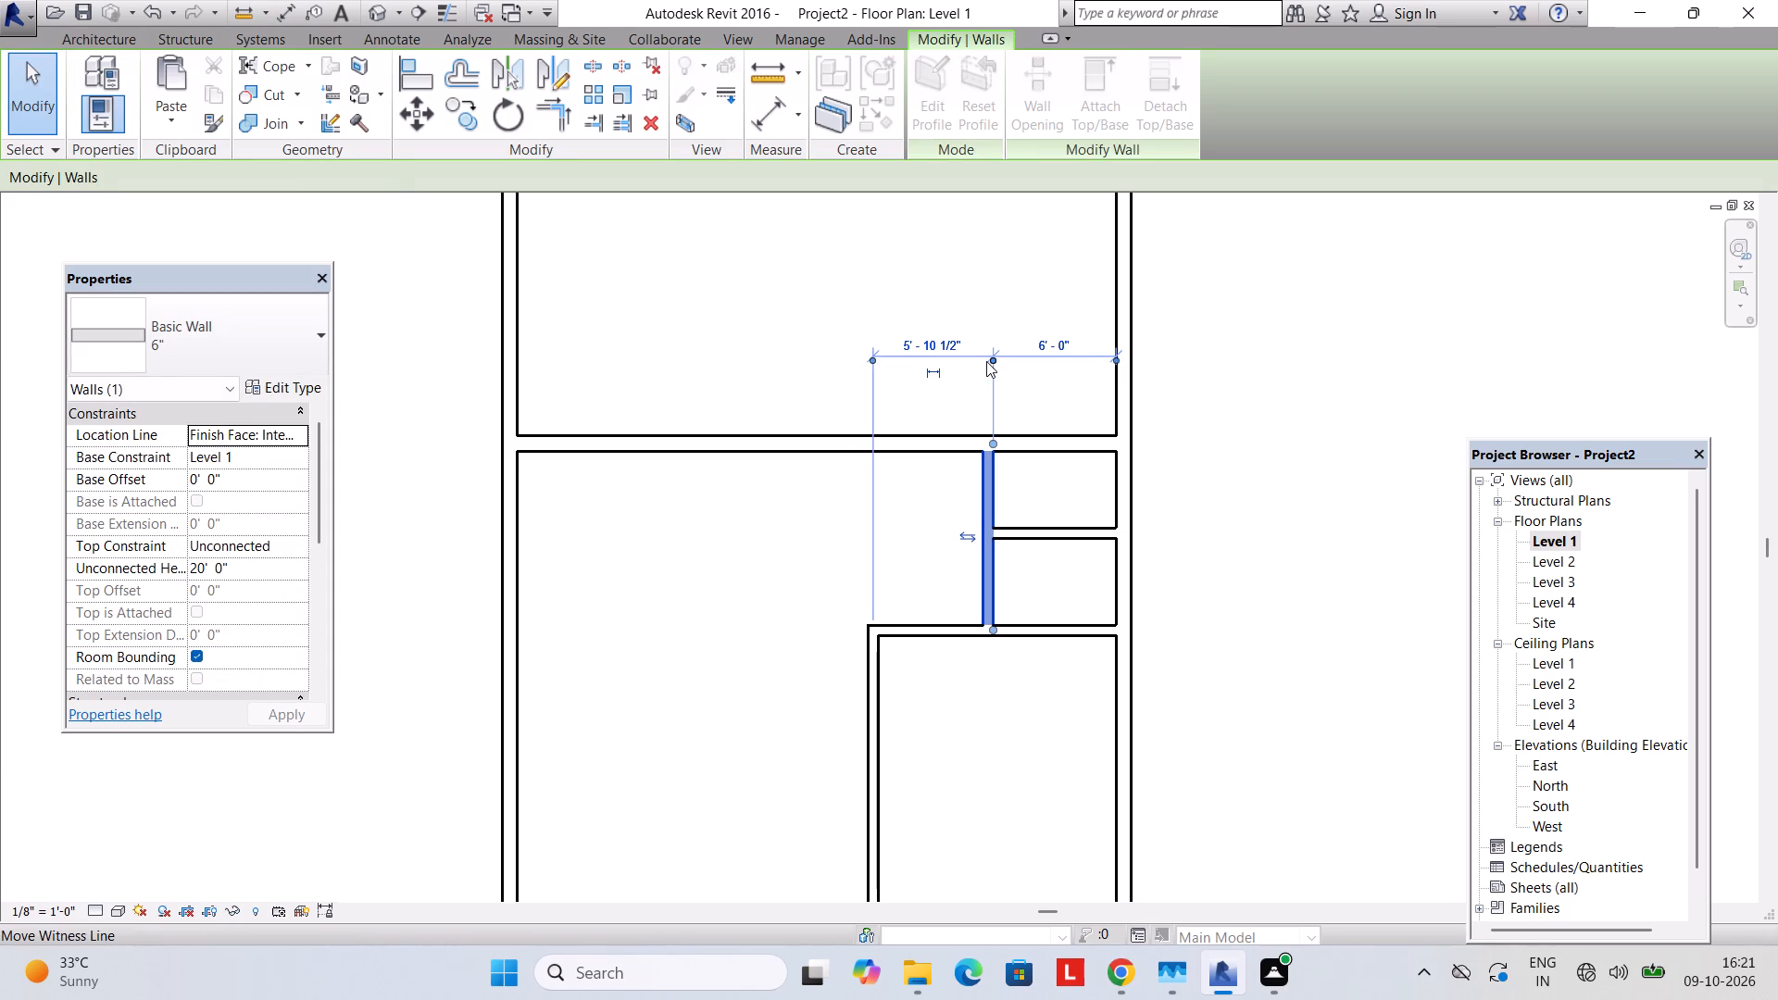
key("Escape")
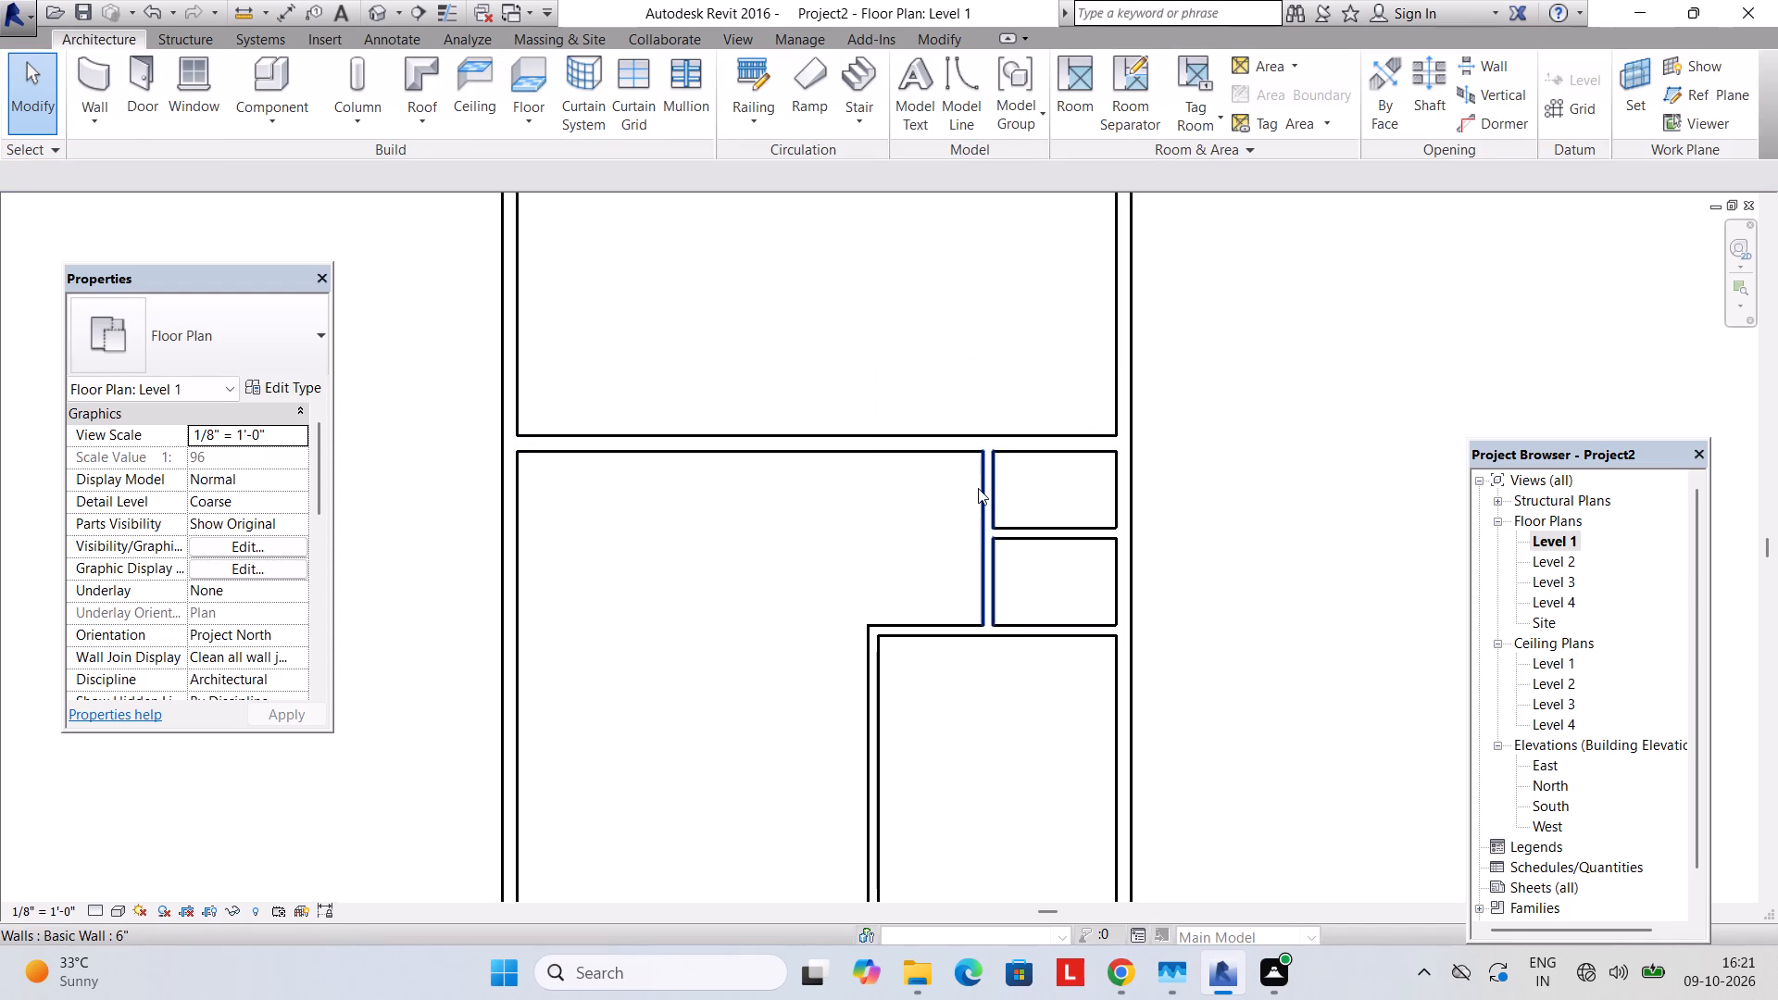
left_click(978, 488)
key("Escape")
Nudge the full-width 9" wall upward until its clear distance to the 6" wall between the two small rooms is 5'.
left_click(1070, 451)
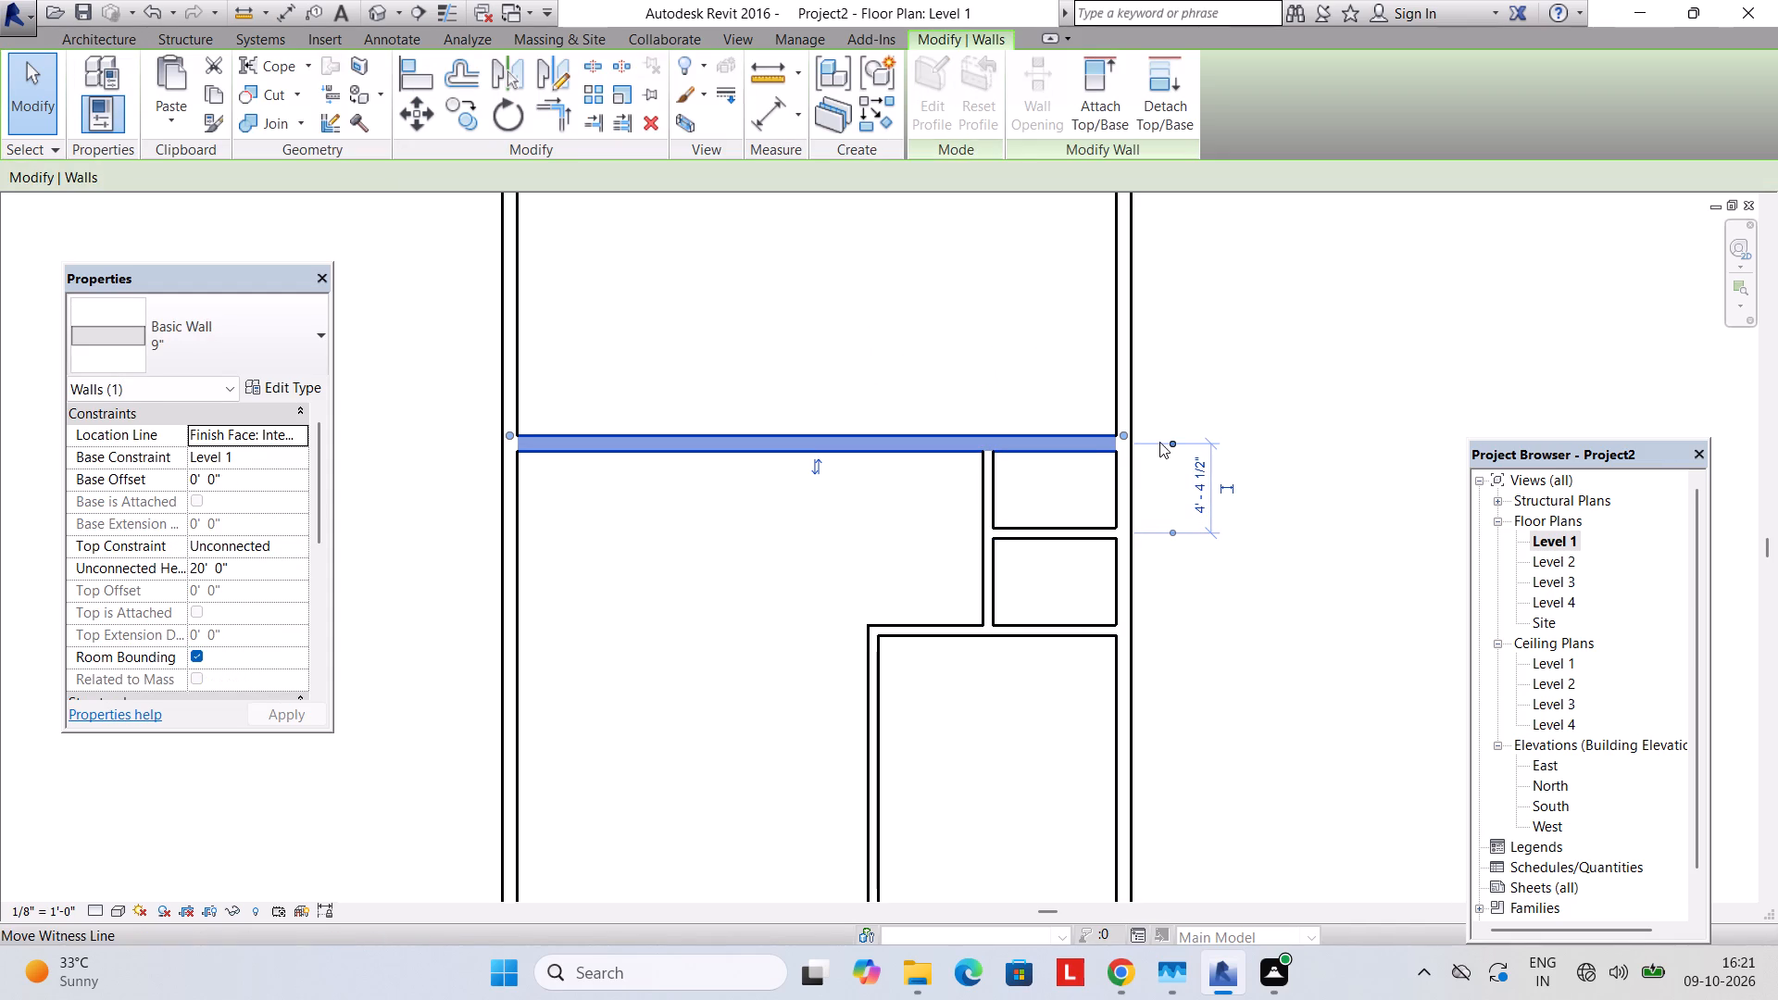
left_click(1172, 442)
left_click(1172, 438)
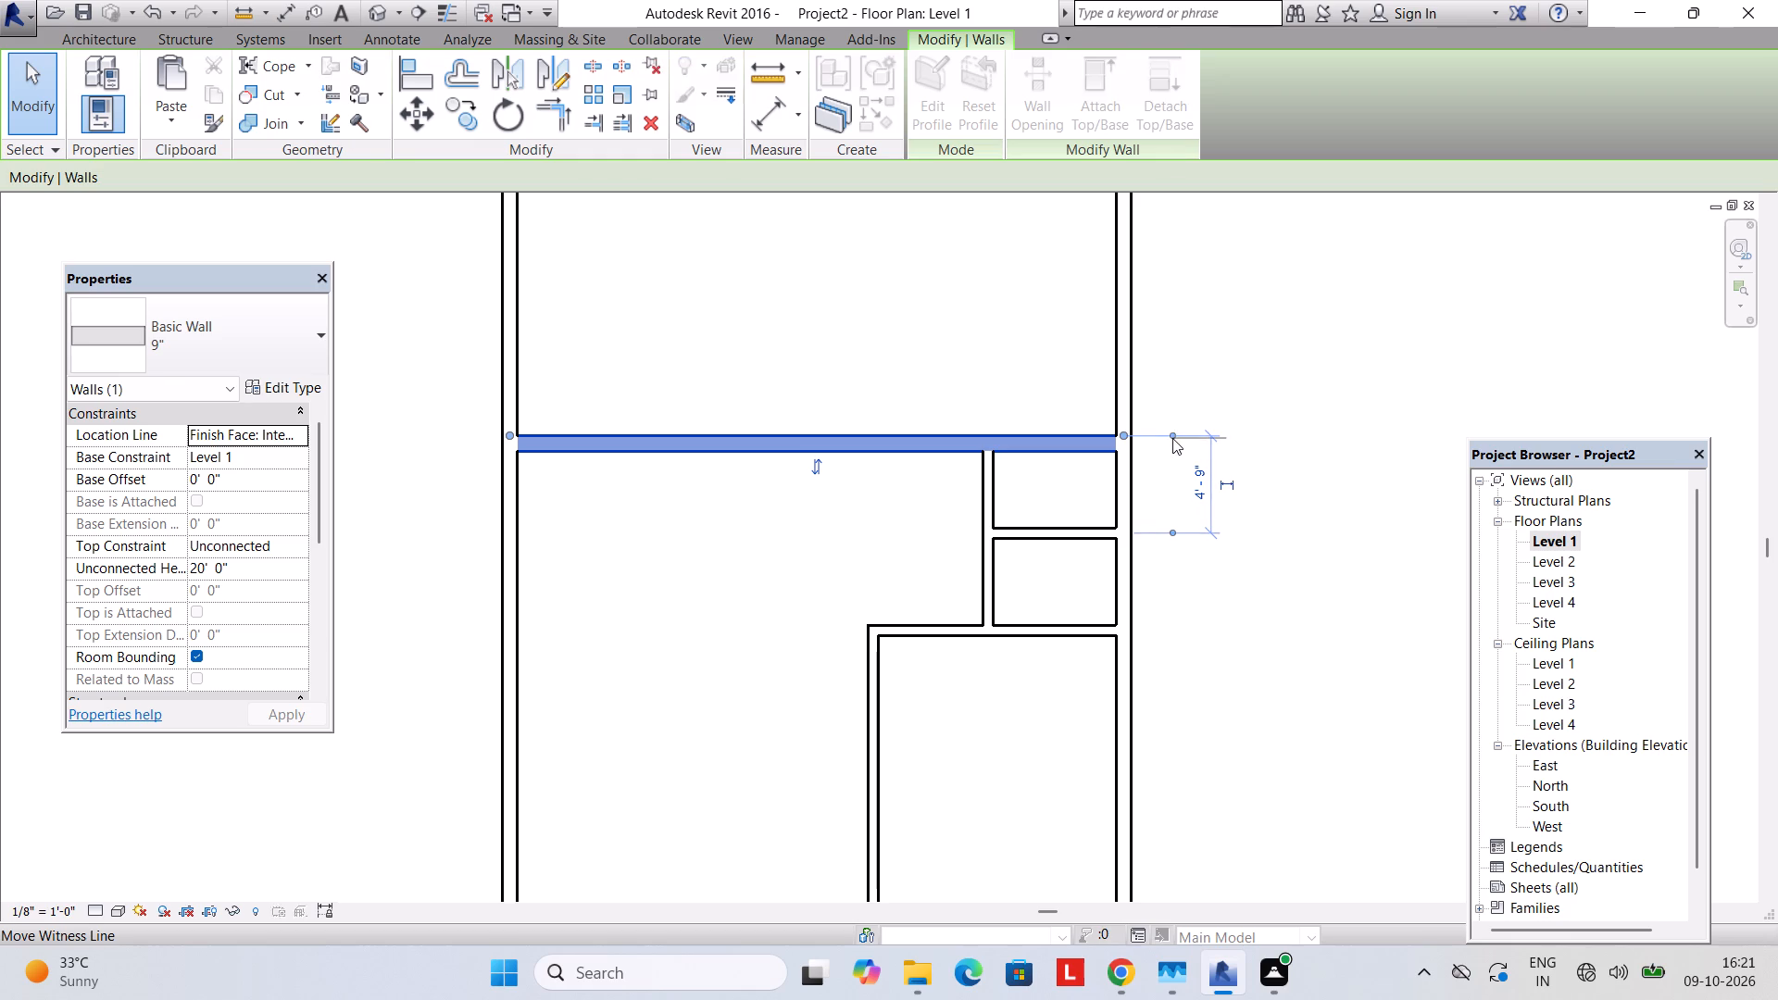
left_click(1168, 529)
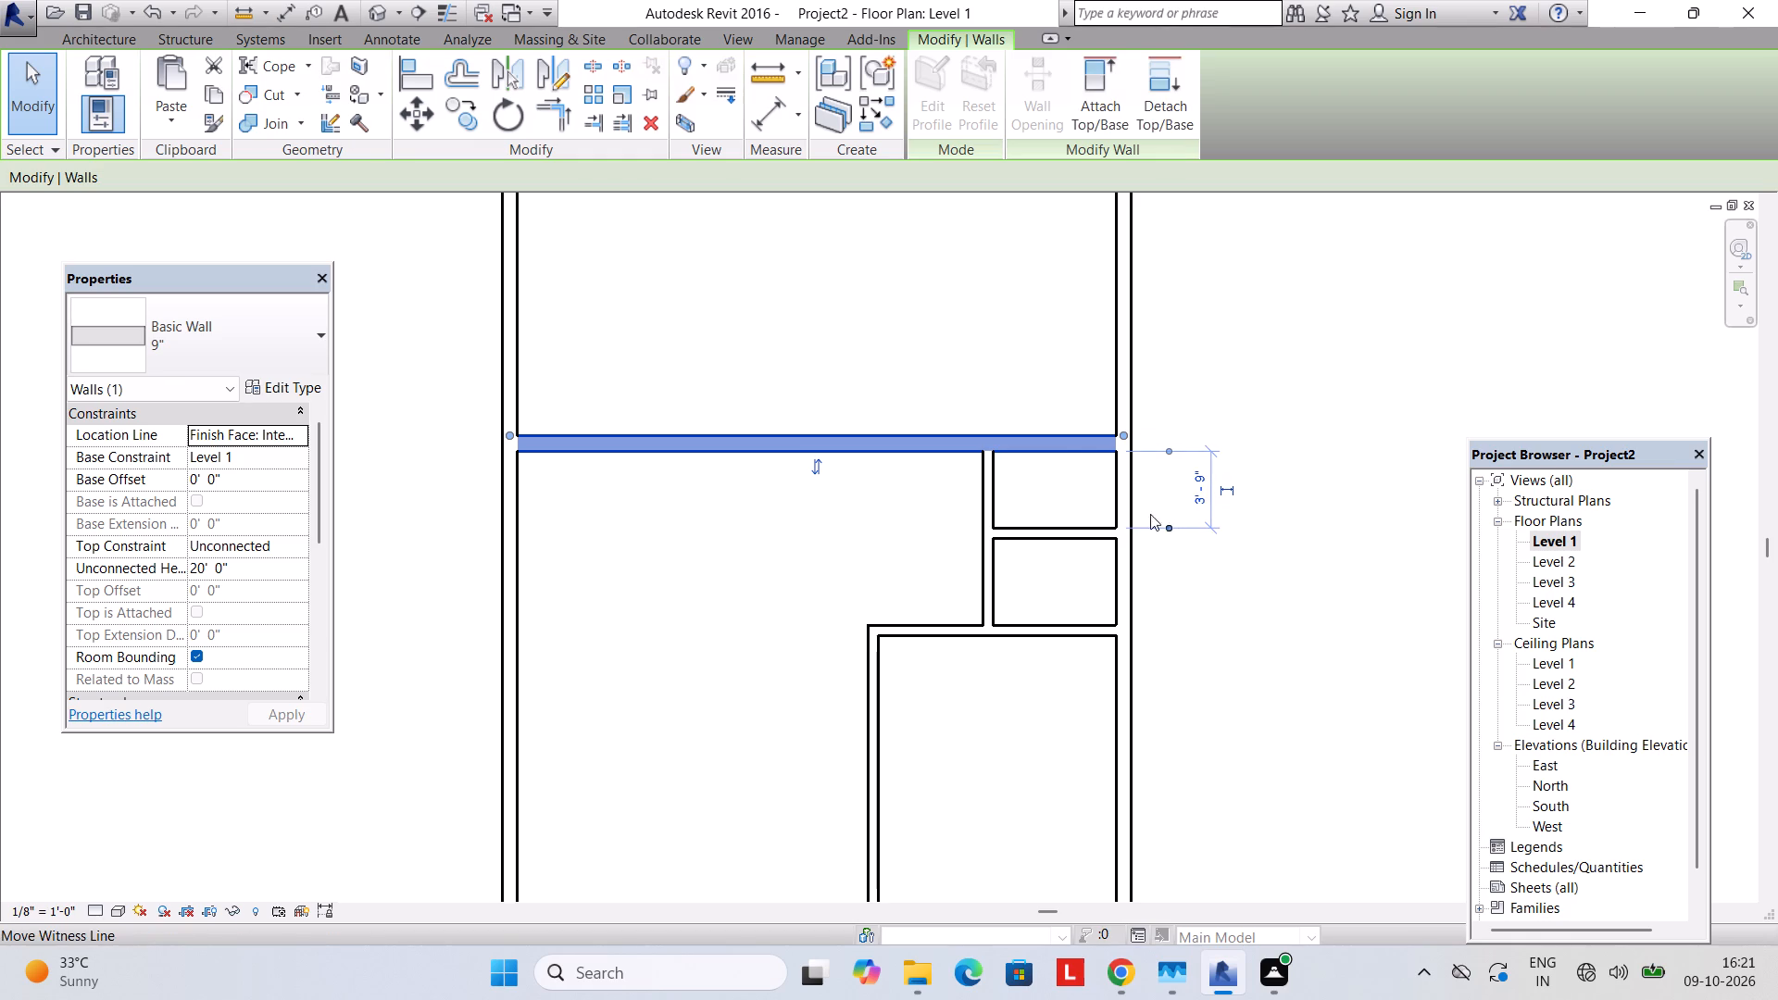
key("Up")
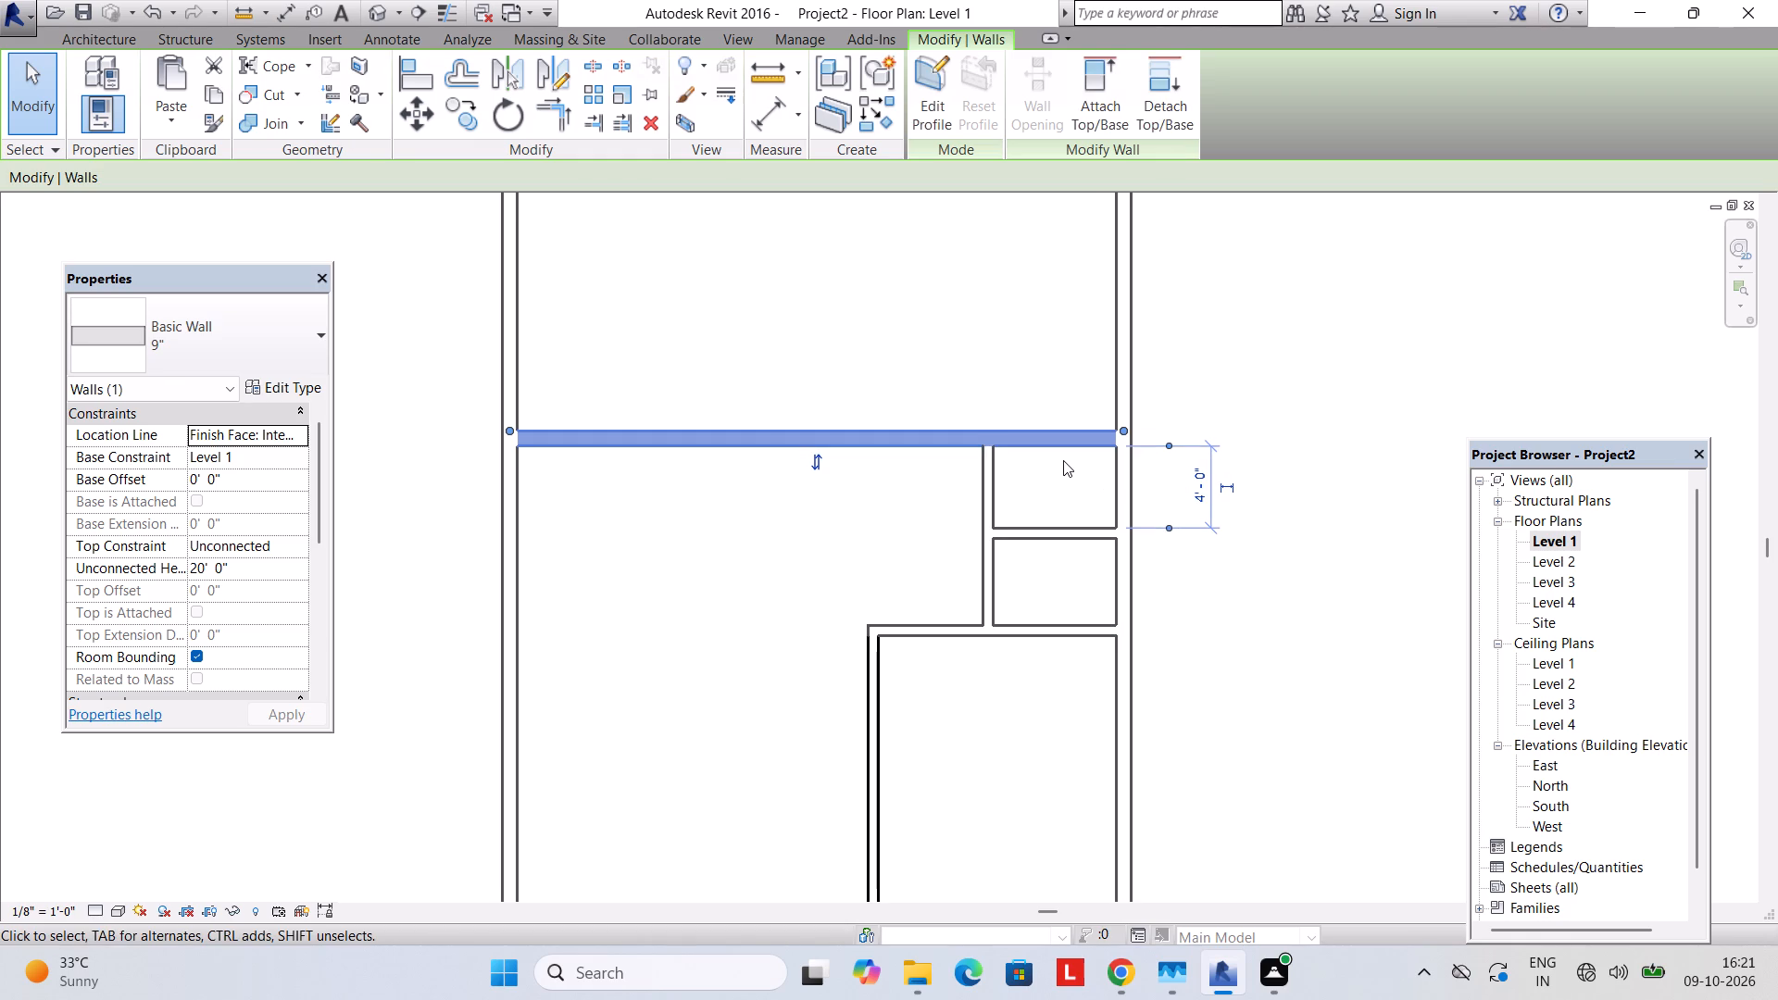
key("Up")
key("Up")
key("Up")
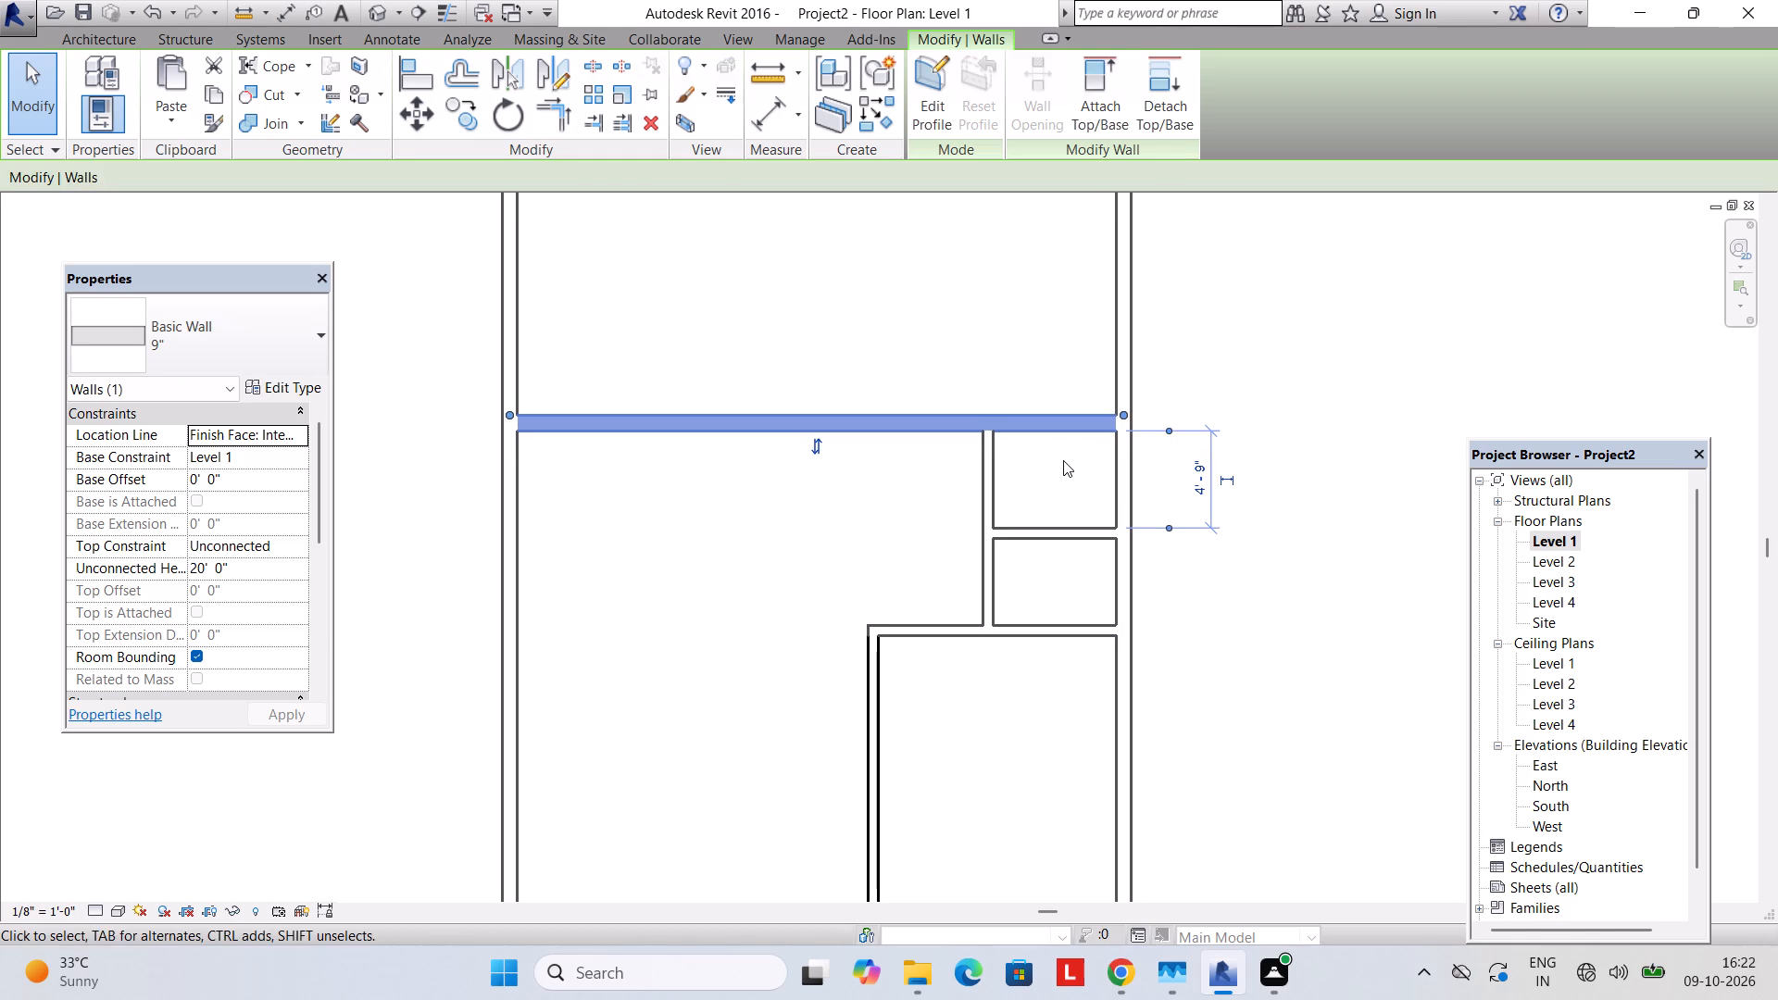
key("Up")
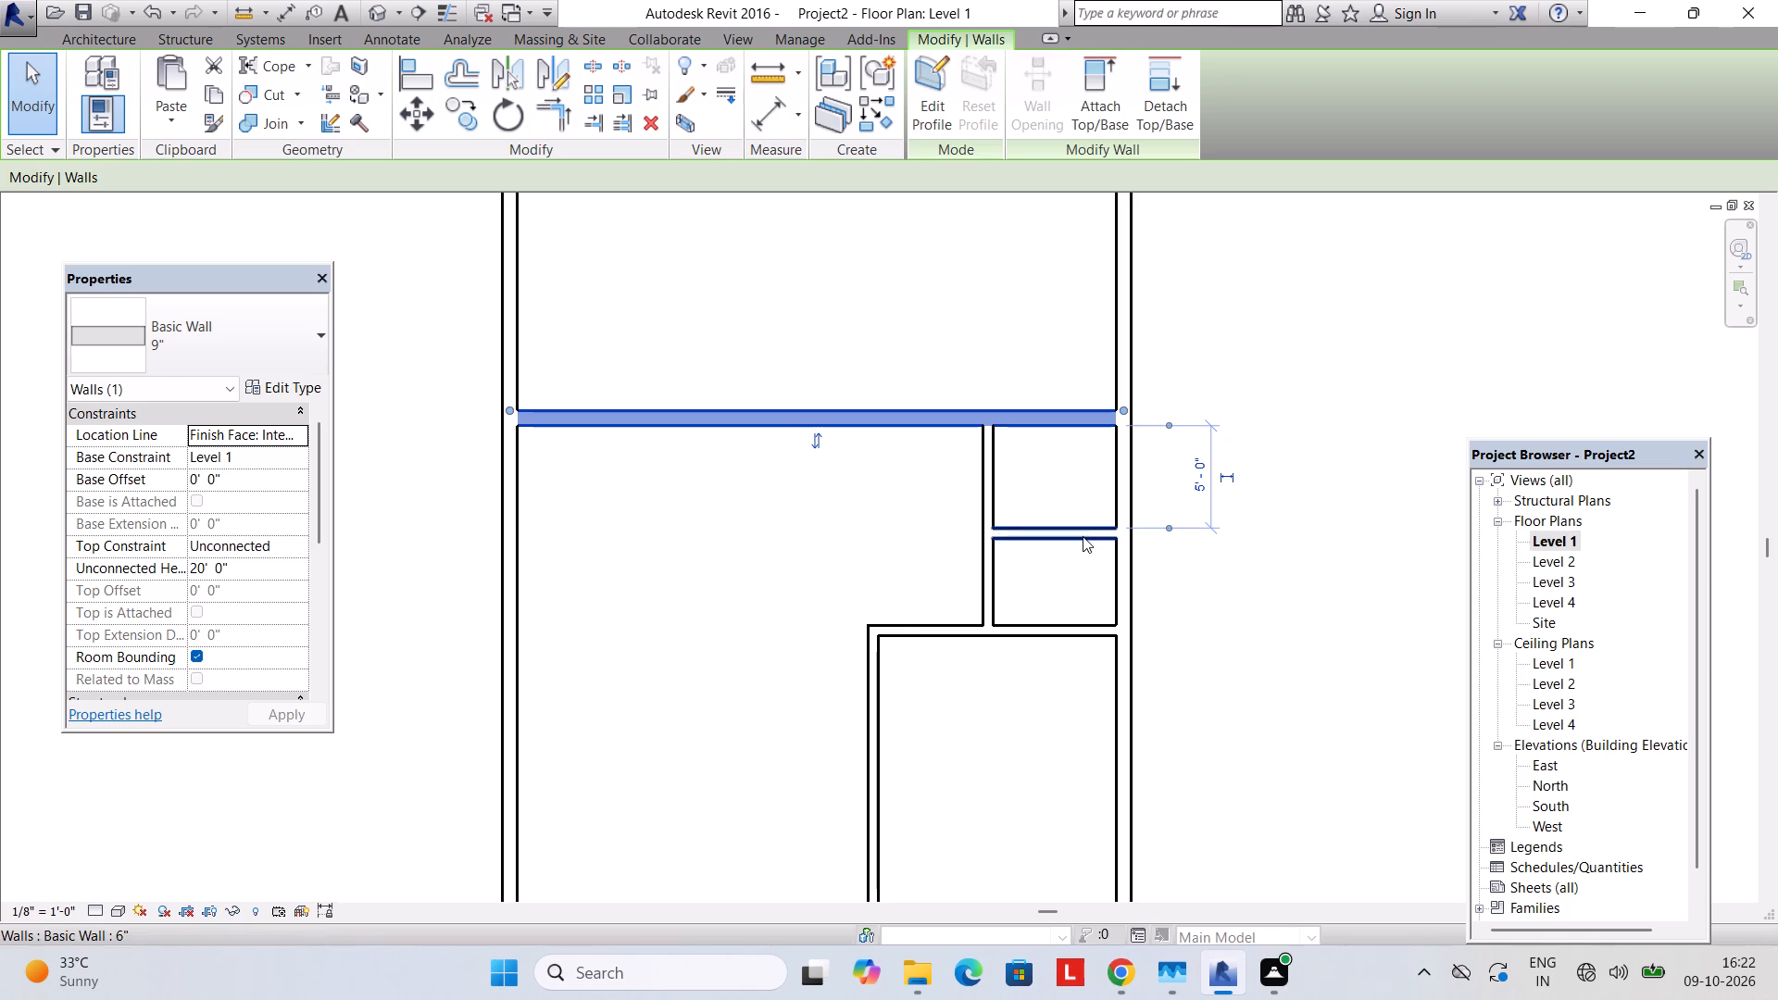
Nudge the horizontal 6" wall between the small rooms upward until the lower small room has a 5' clear height in plan.
left_click(1083, 536)
left_click(1126, 563)
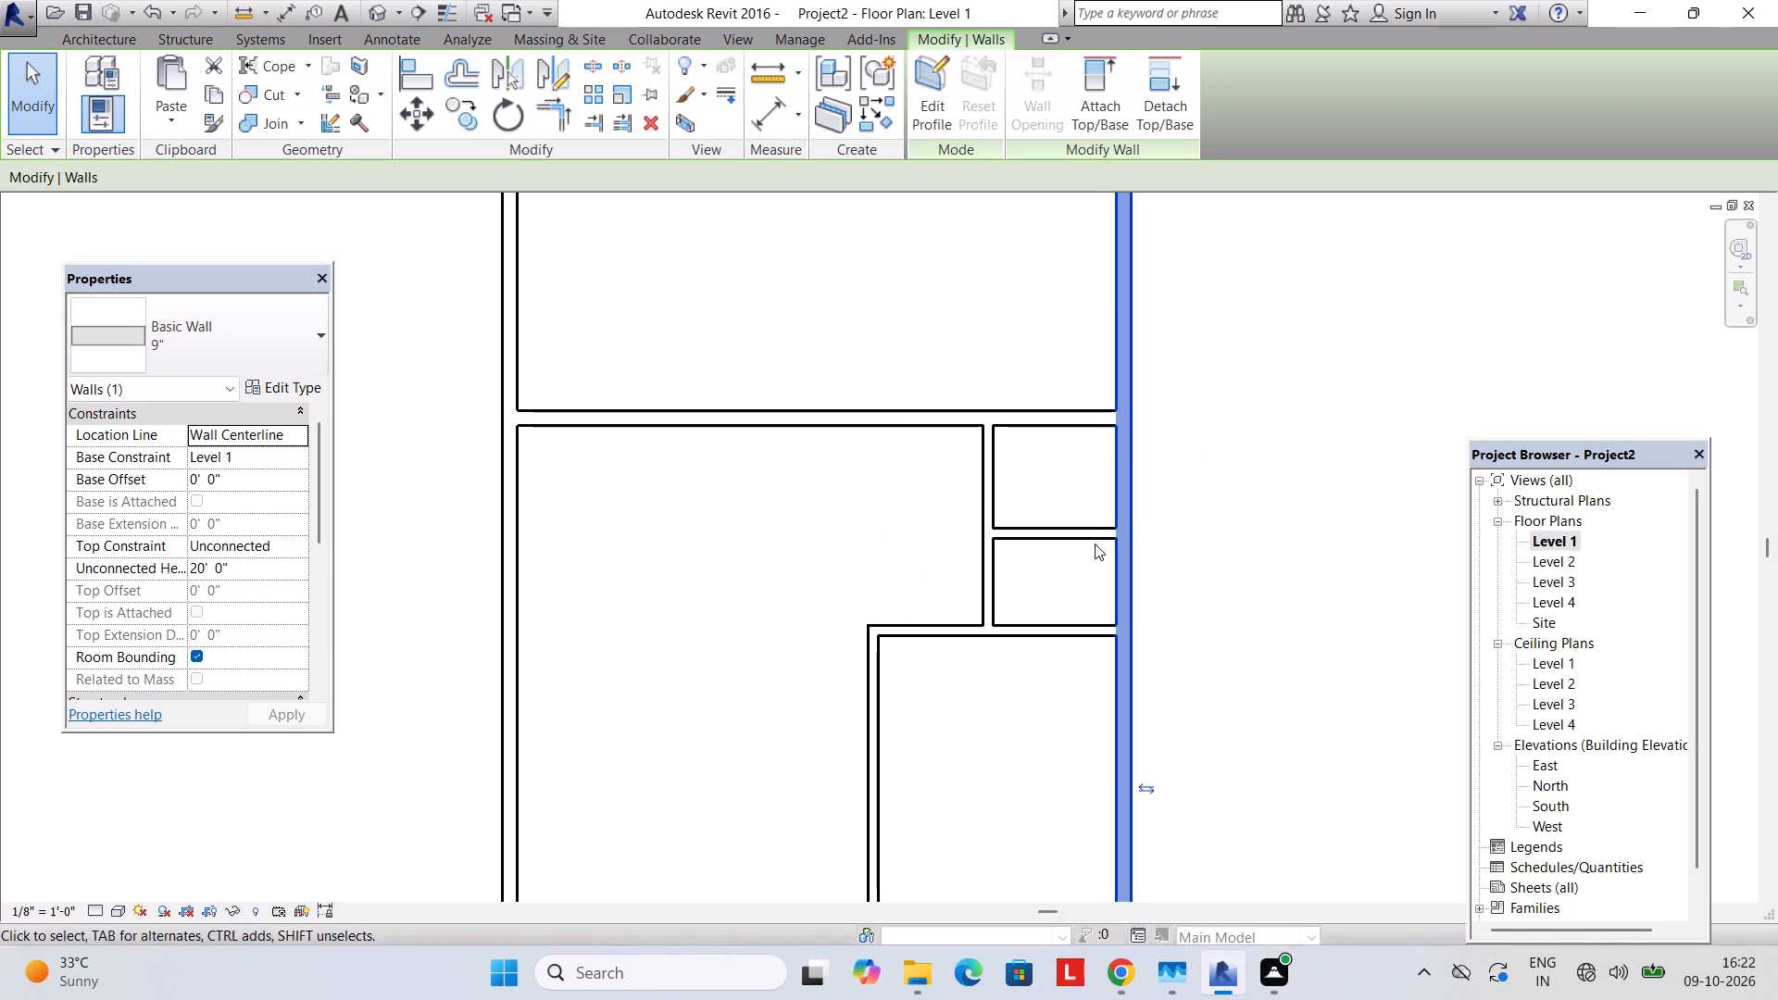
left_click(1093, 538)
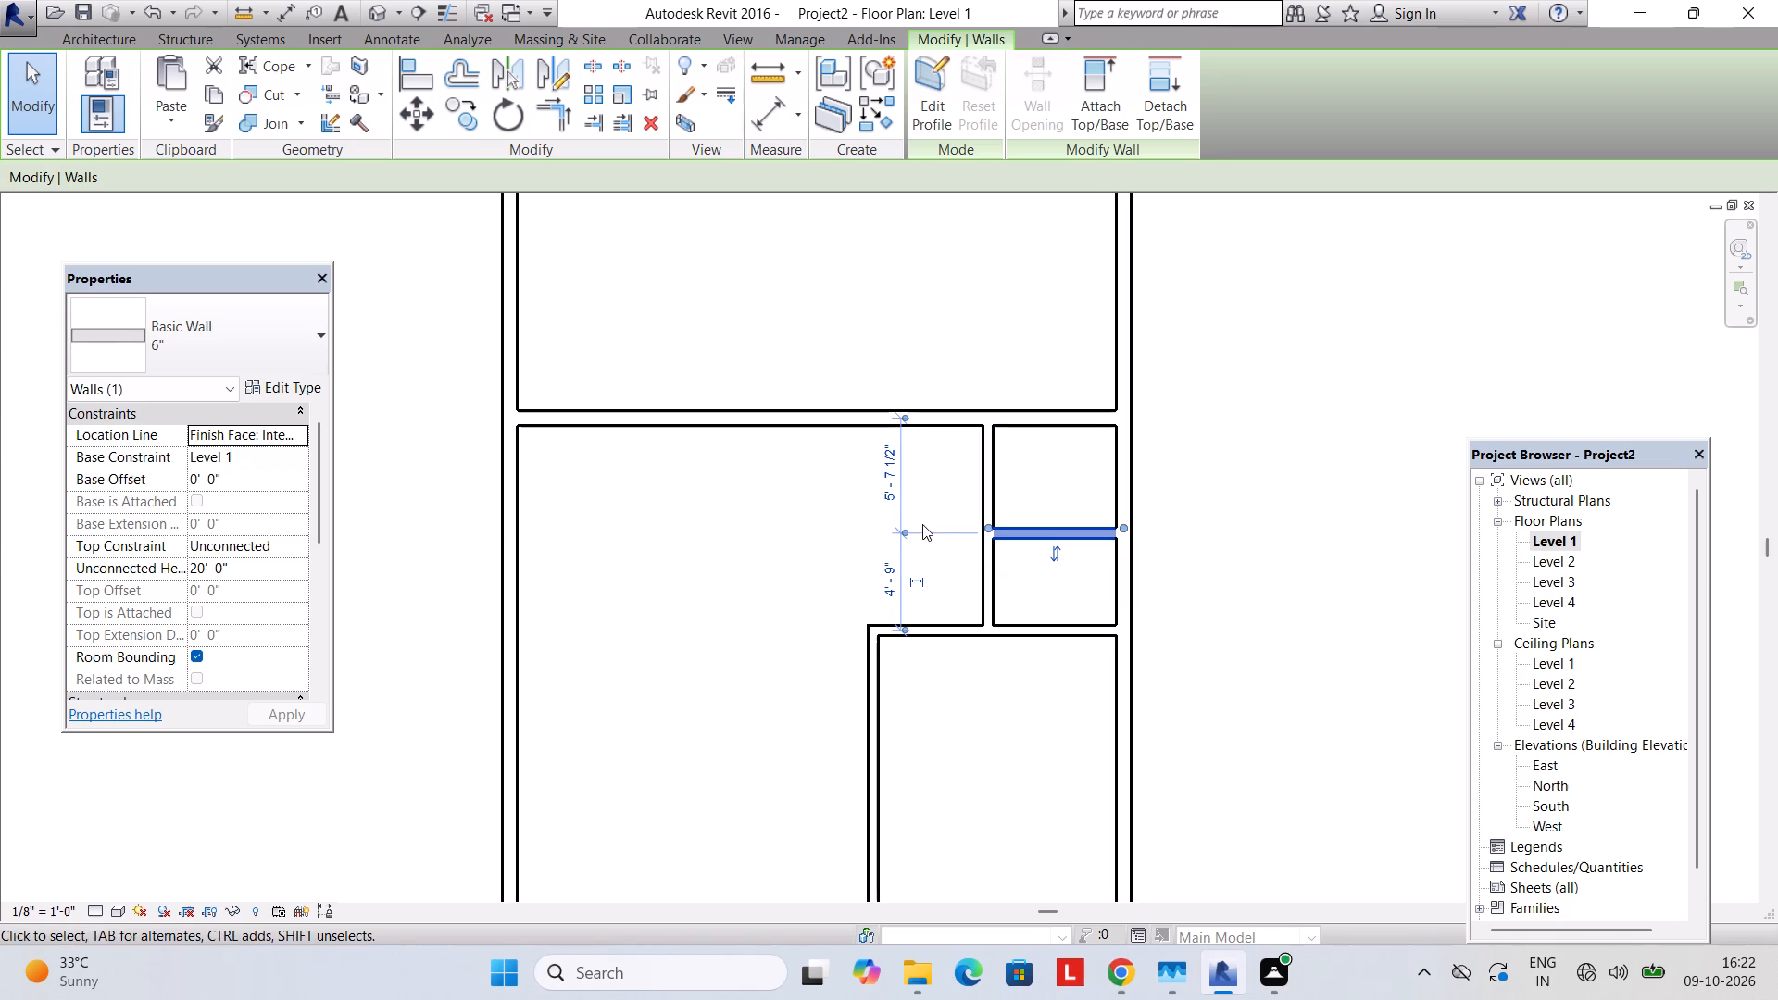
left_click(902, 531)
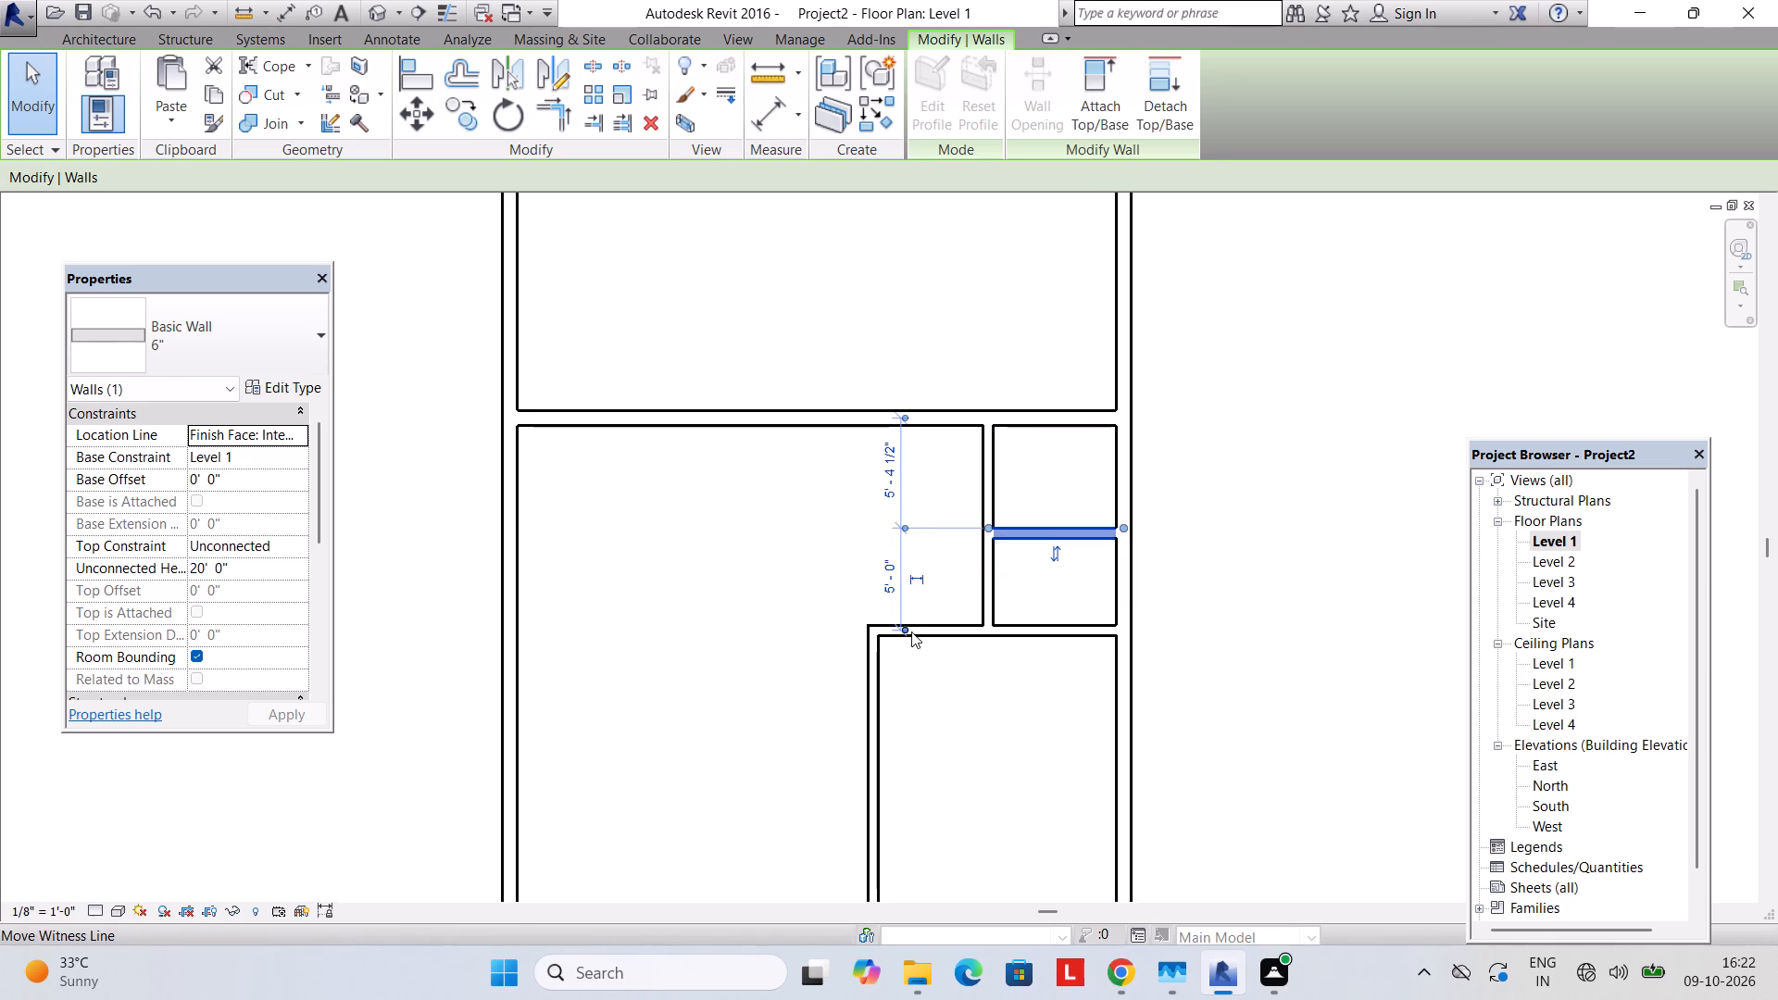
left_click(901, 626)
left_click(903, 521)
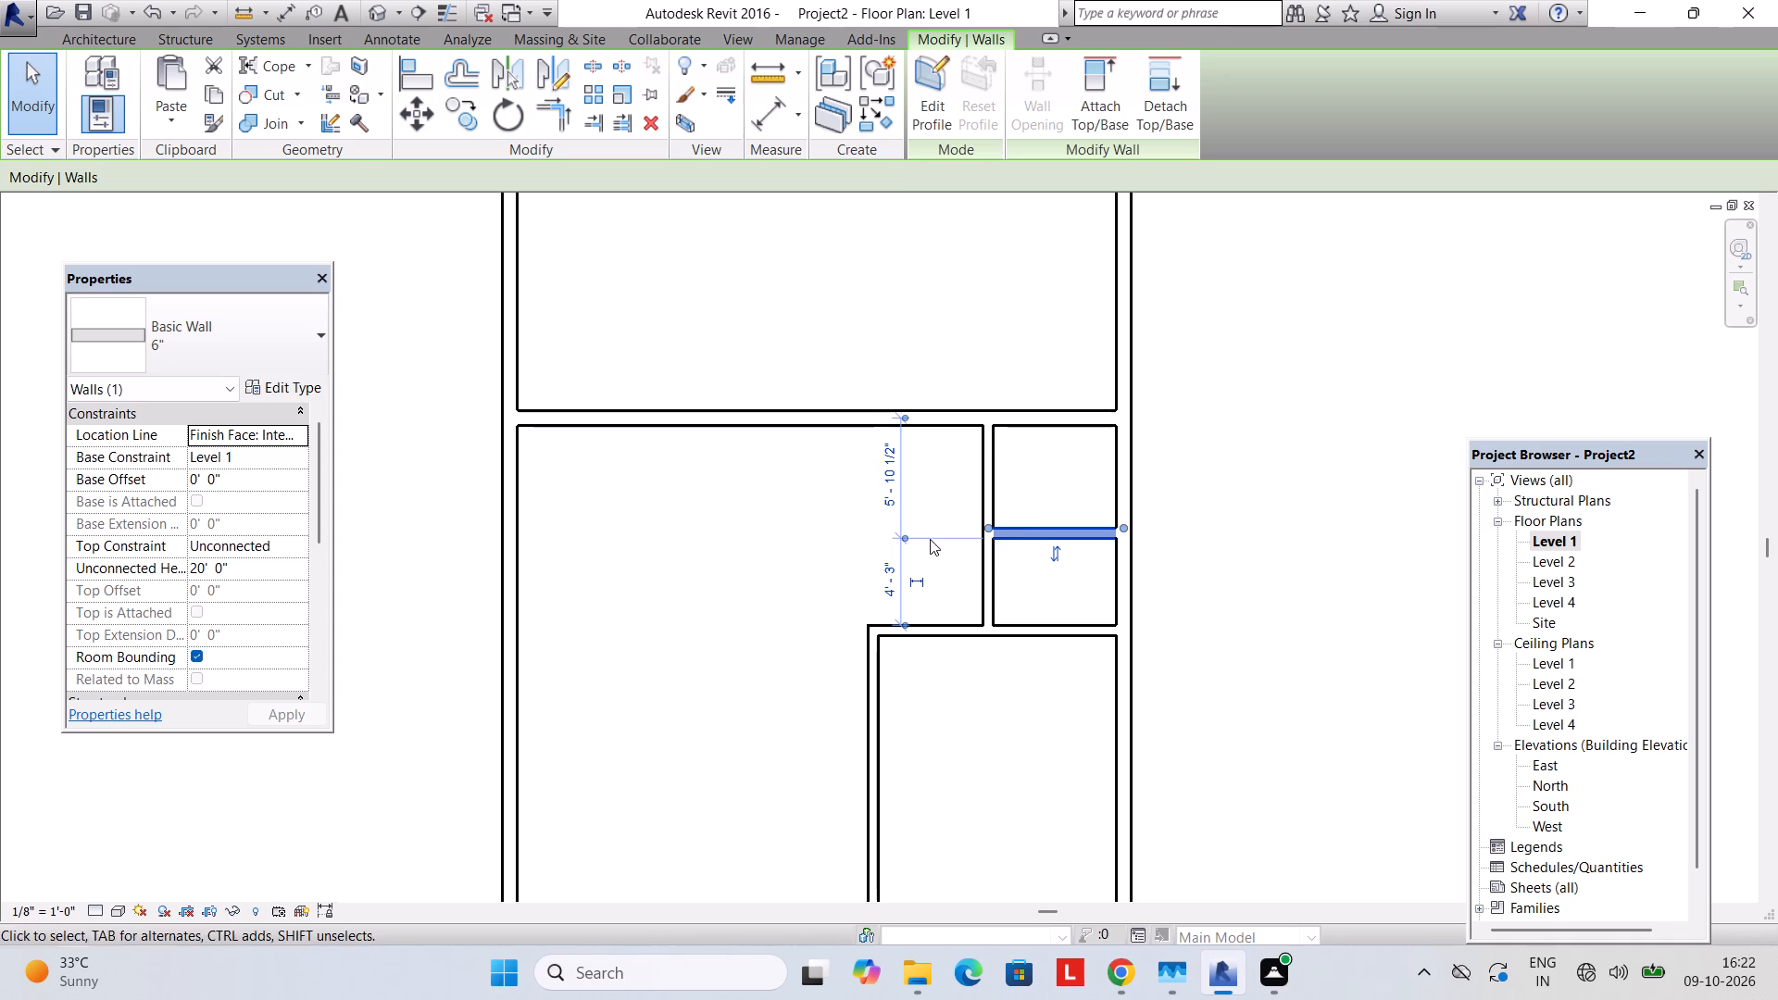
key("Up")
key("Up")
key("Up")
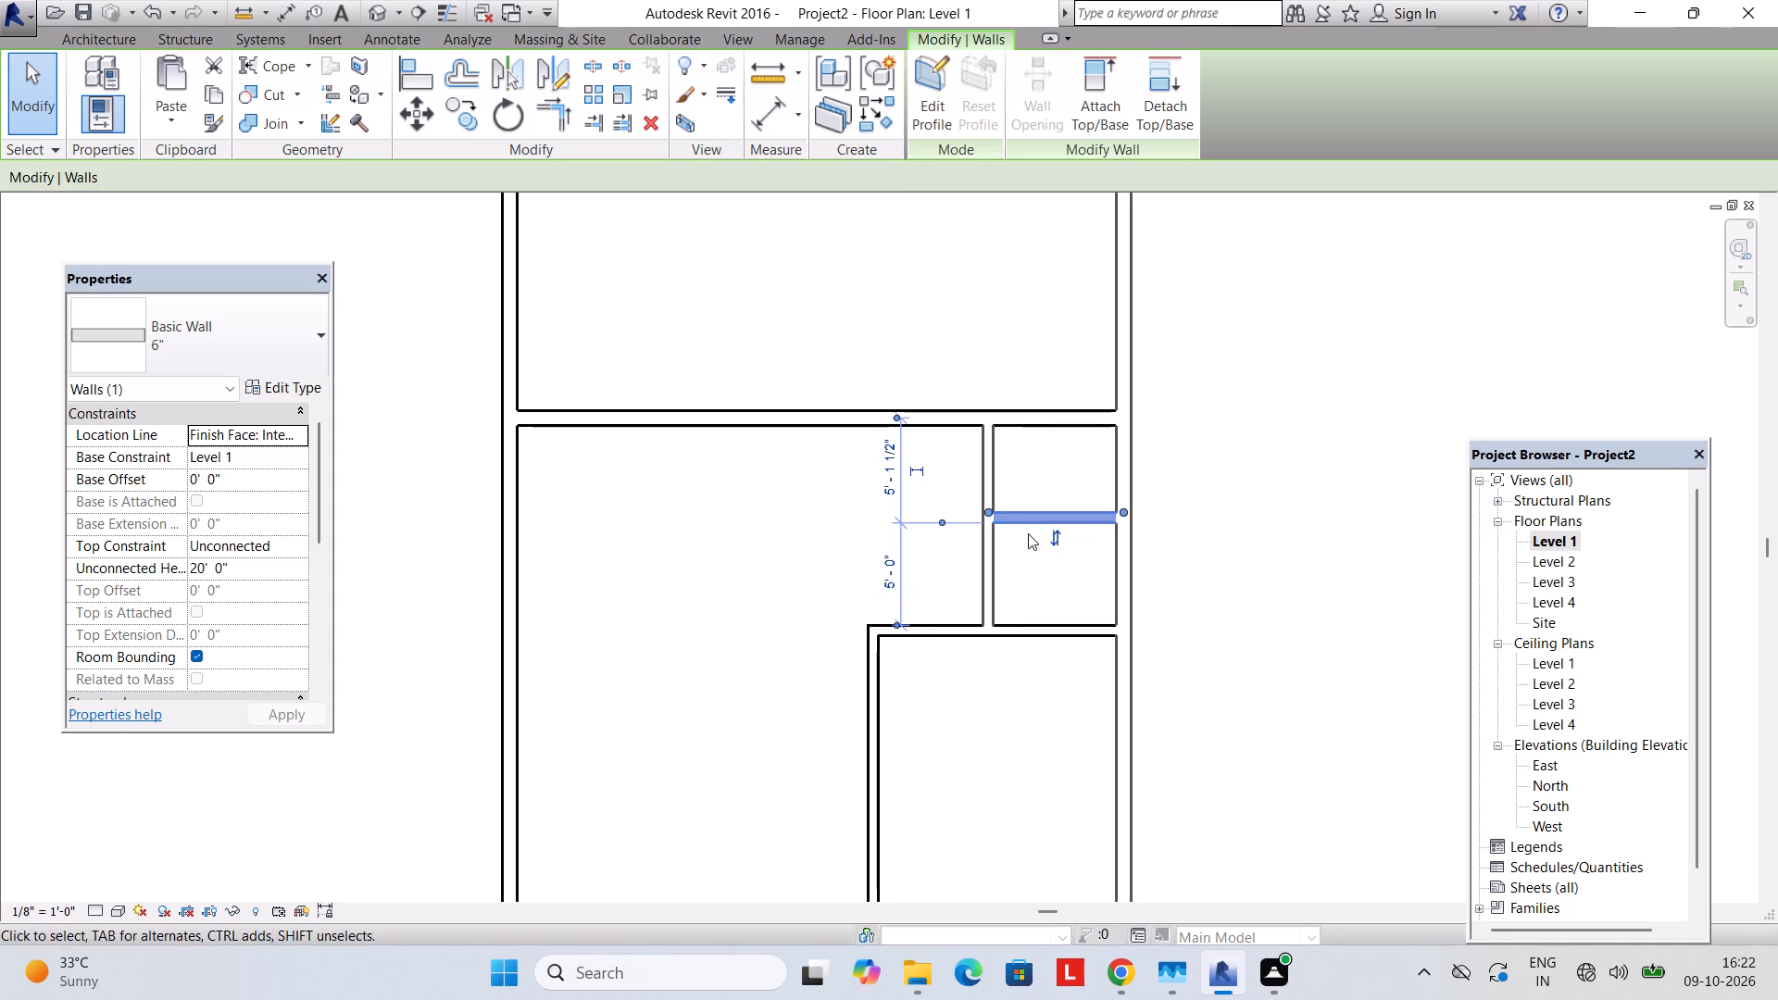
Nudge the full-width 9" wall upward again until the uppermost small room measures 5' clear in plan.
left_click(1117, 460)
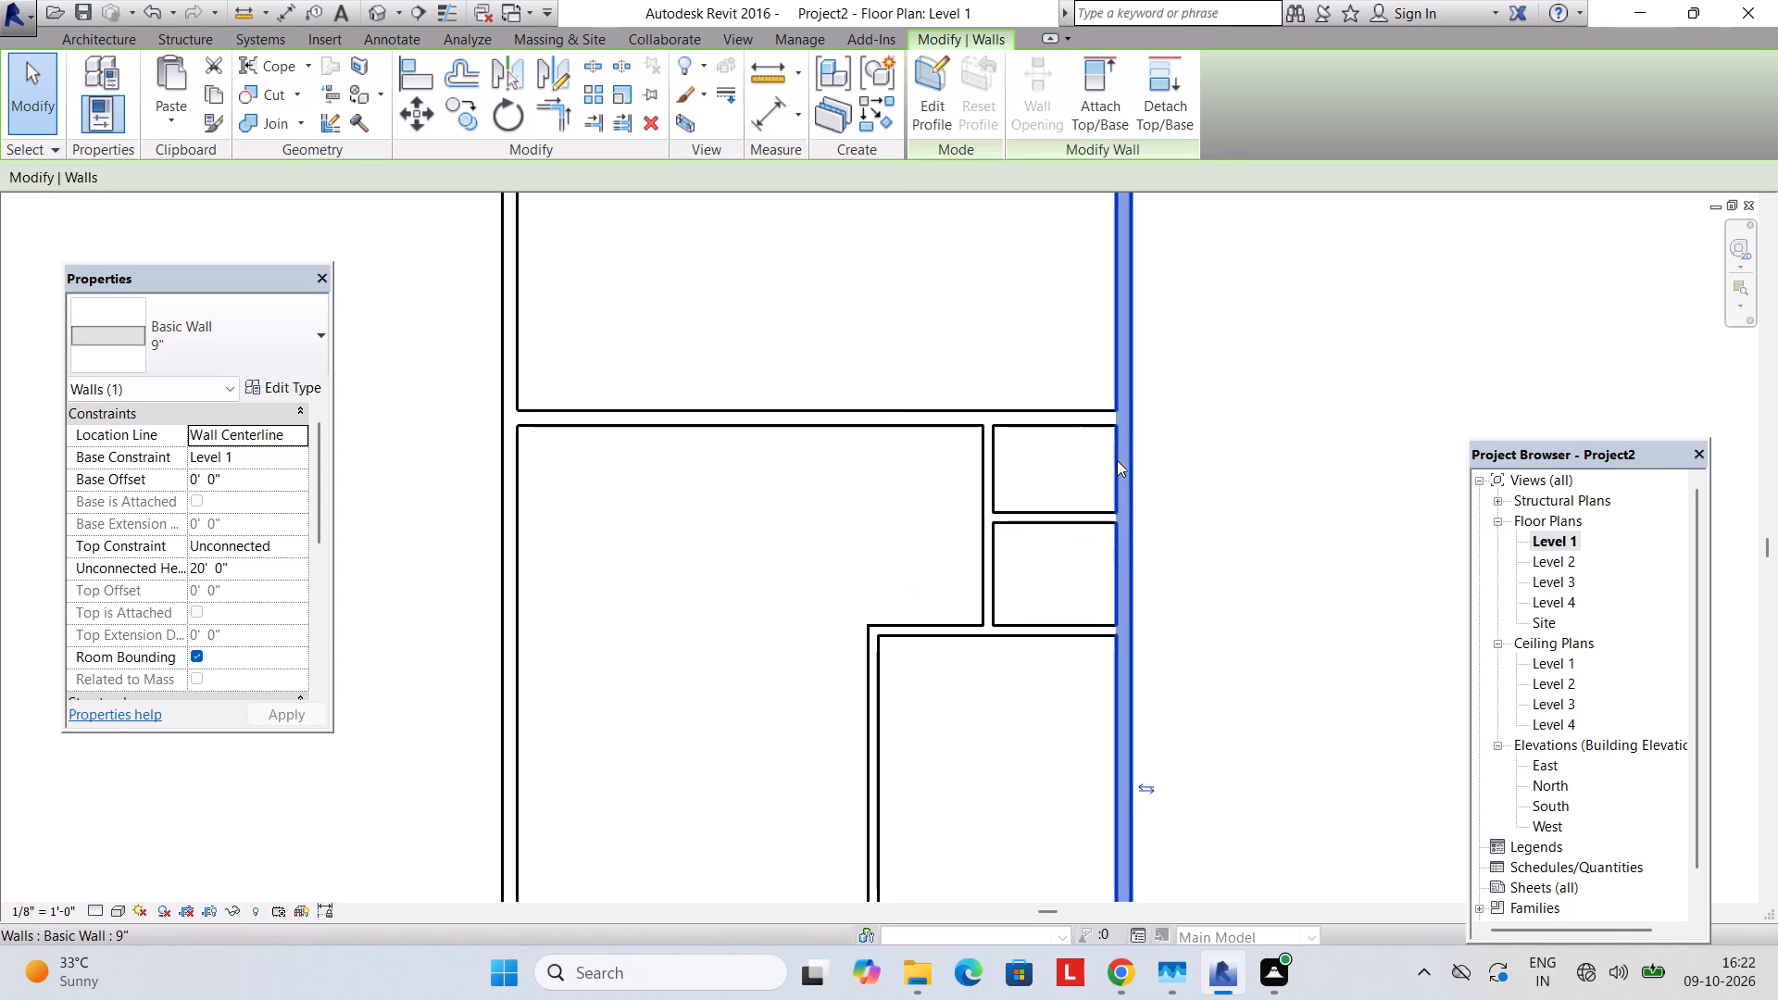
left_click(1077, 422)
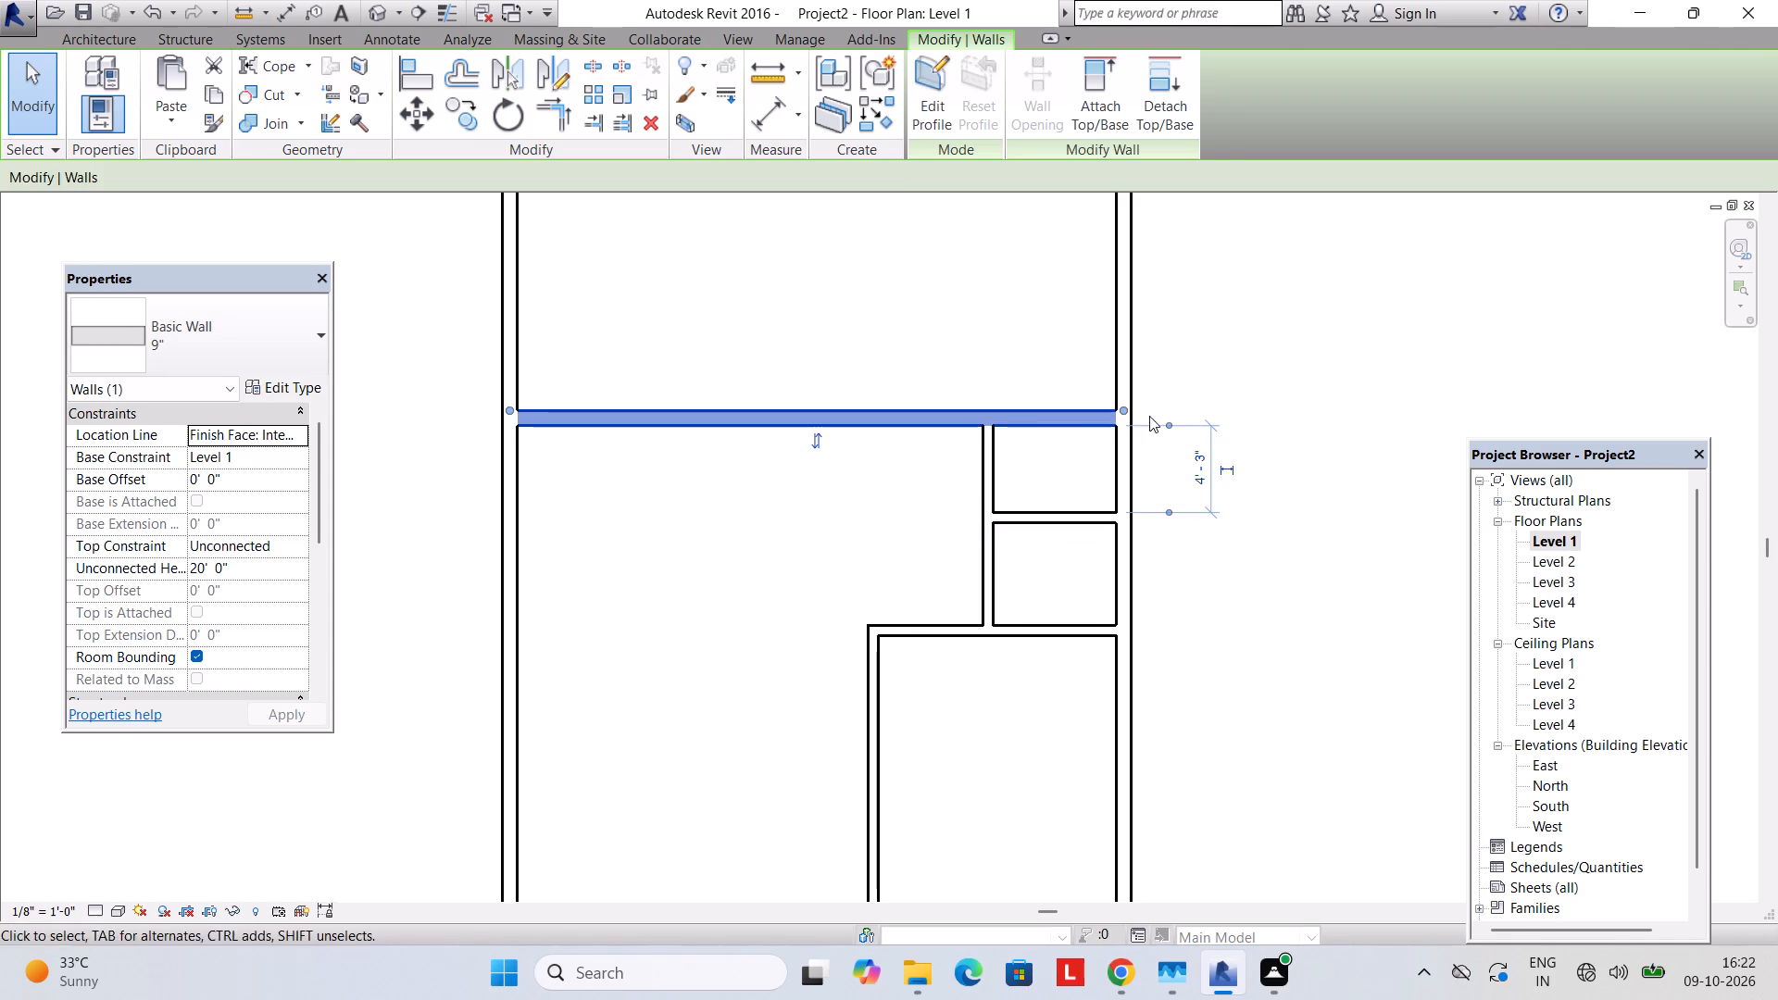
key("Up")
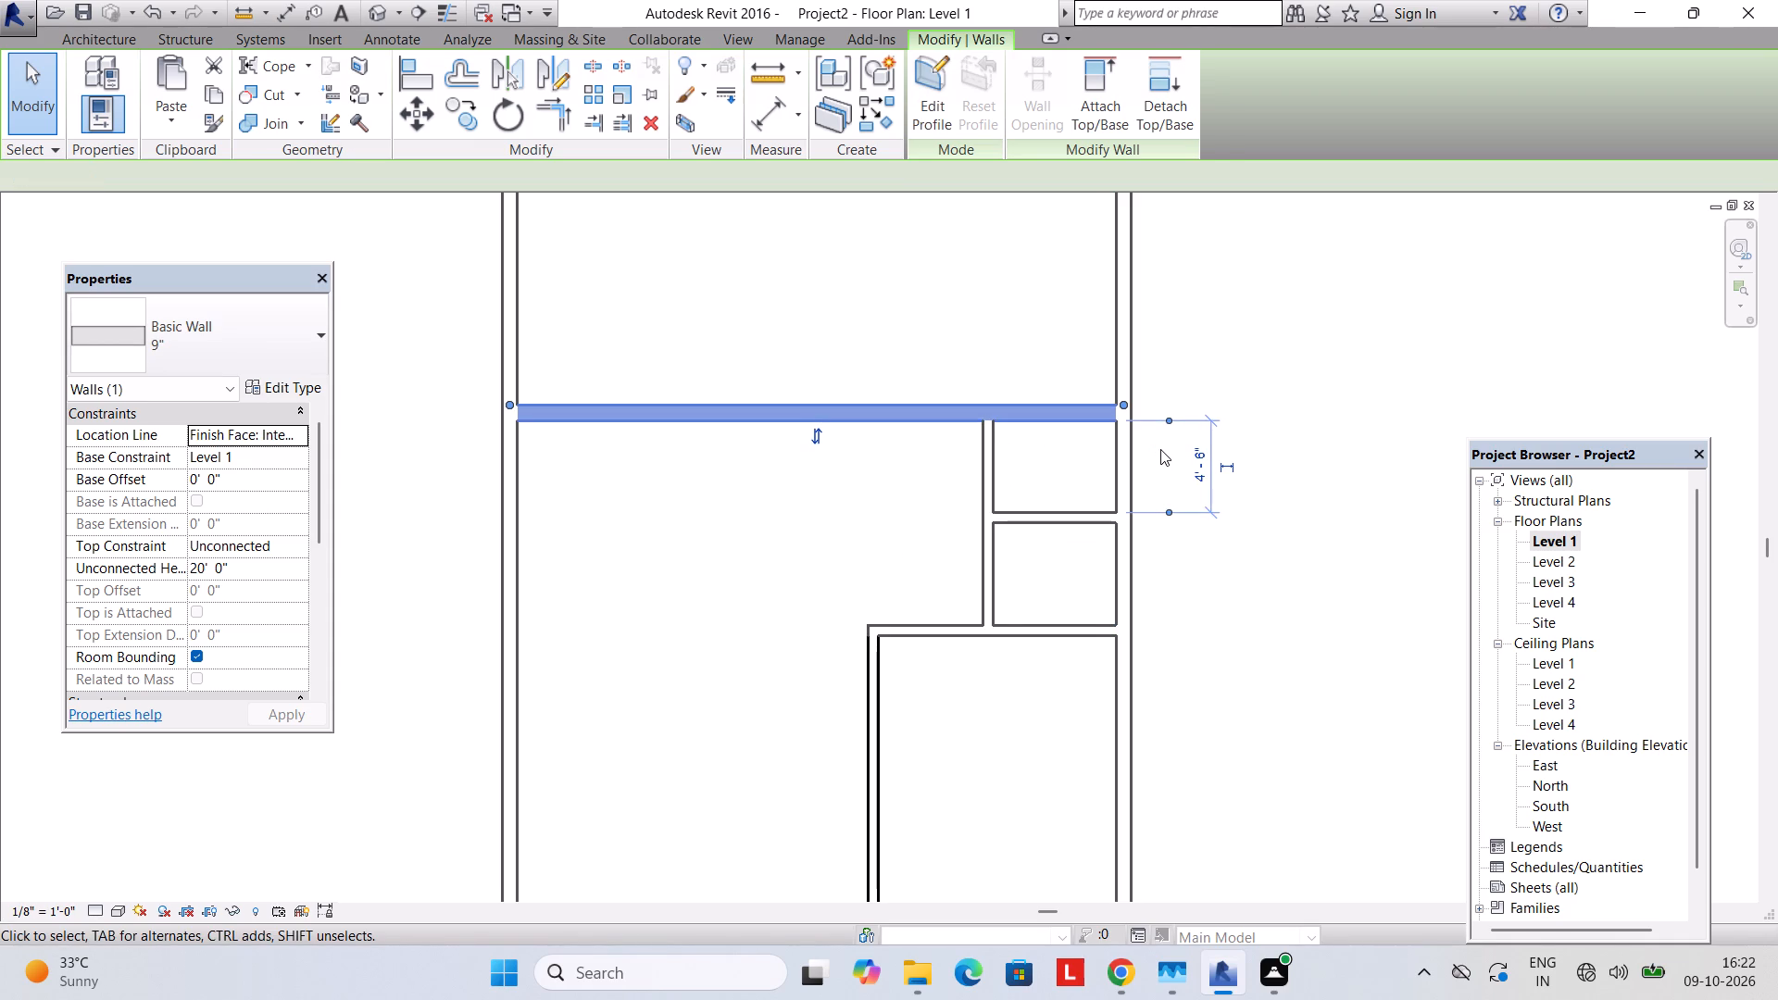
key("Up")
key("Up")
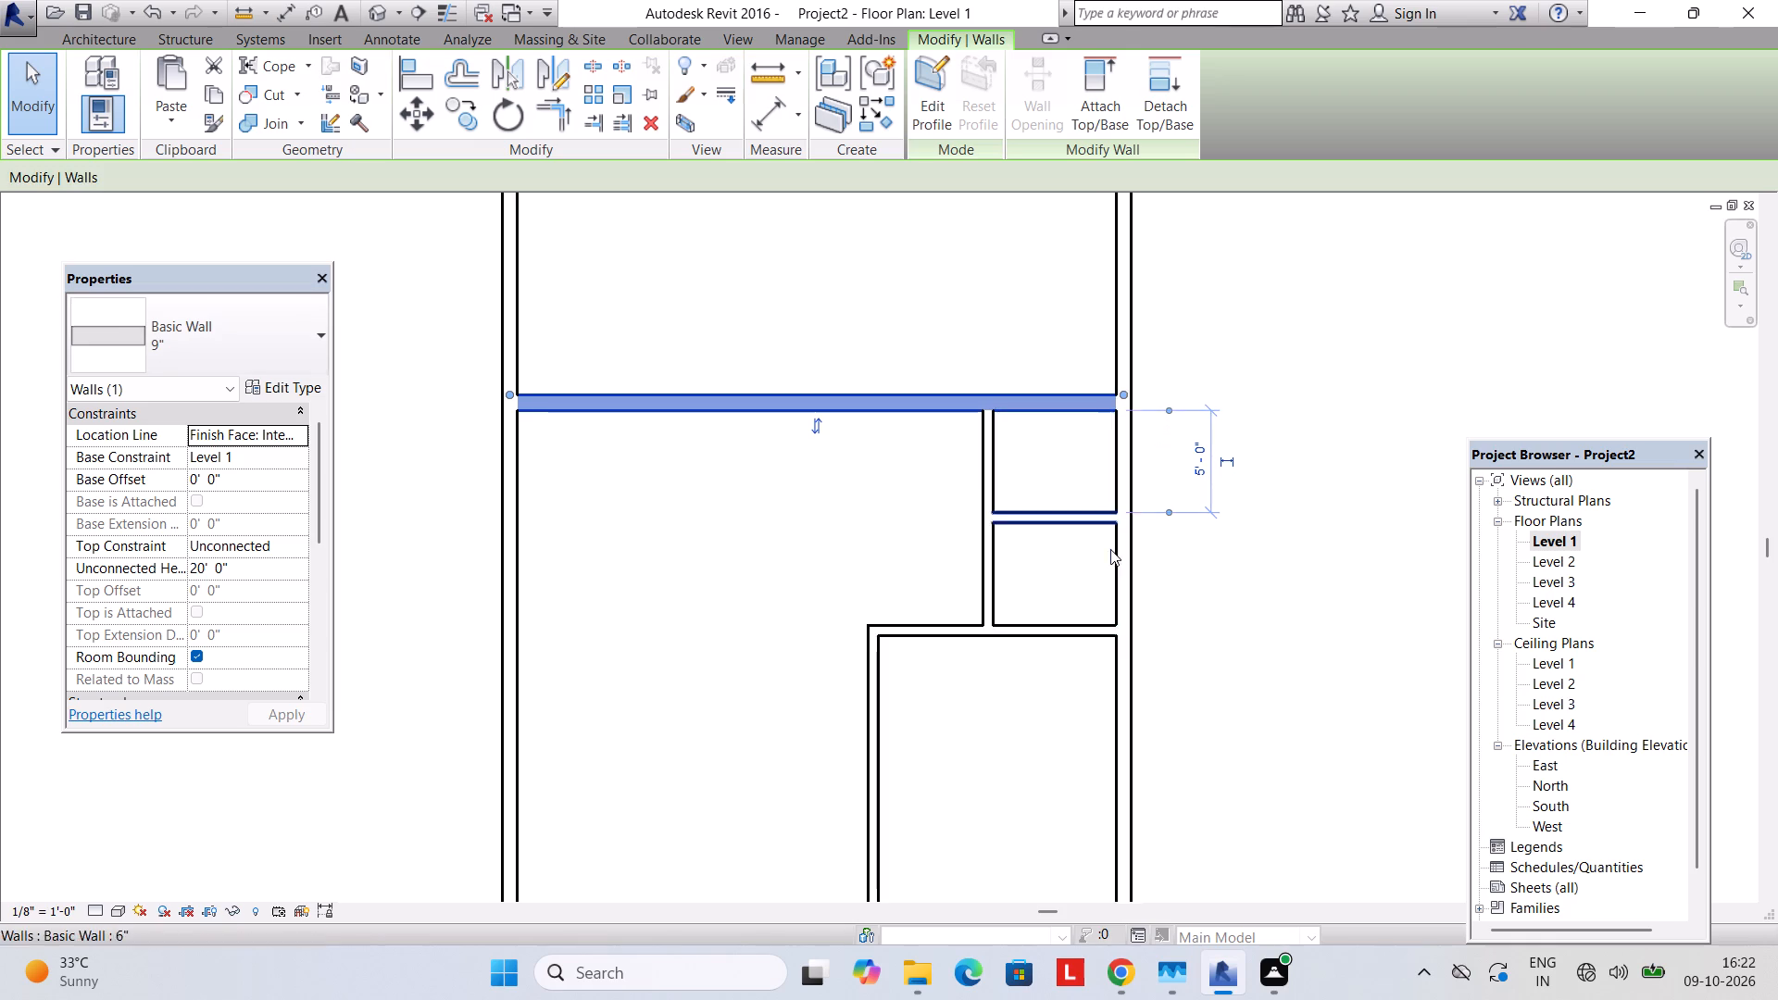
Nudge the horizontal 6" wall above the large right-hand room upward until that room has a 14' clear height in plan.
middle_click_drag(1016, 799, 1008, 553)
left_click(1008, 553)
left_click(1109, 469)
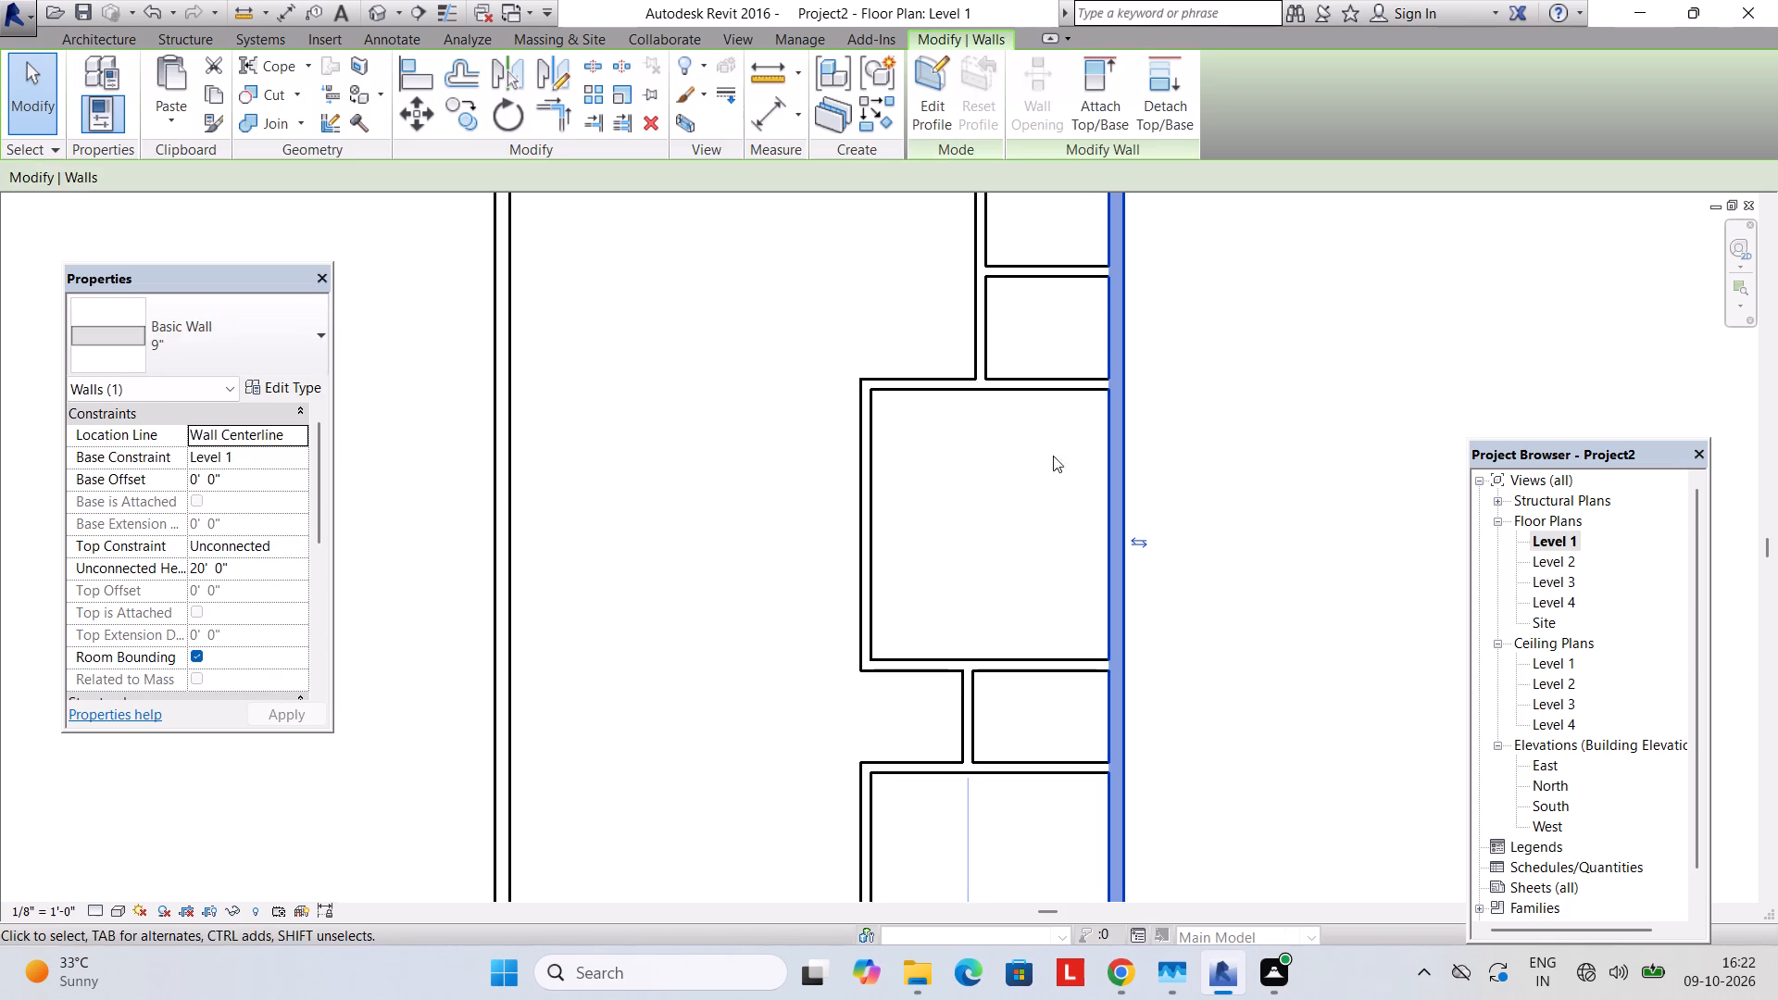
key("Up")
left_click(1024, 390)
middle_click_drag(893, 563, 916, 606)
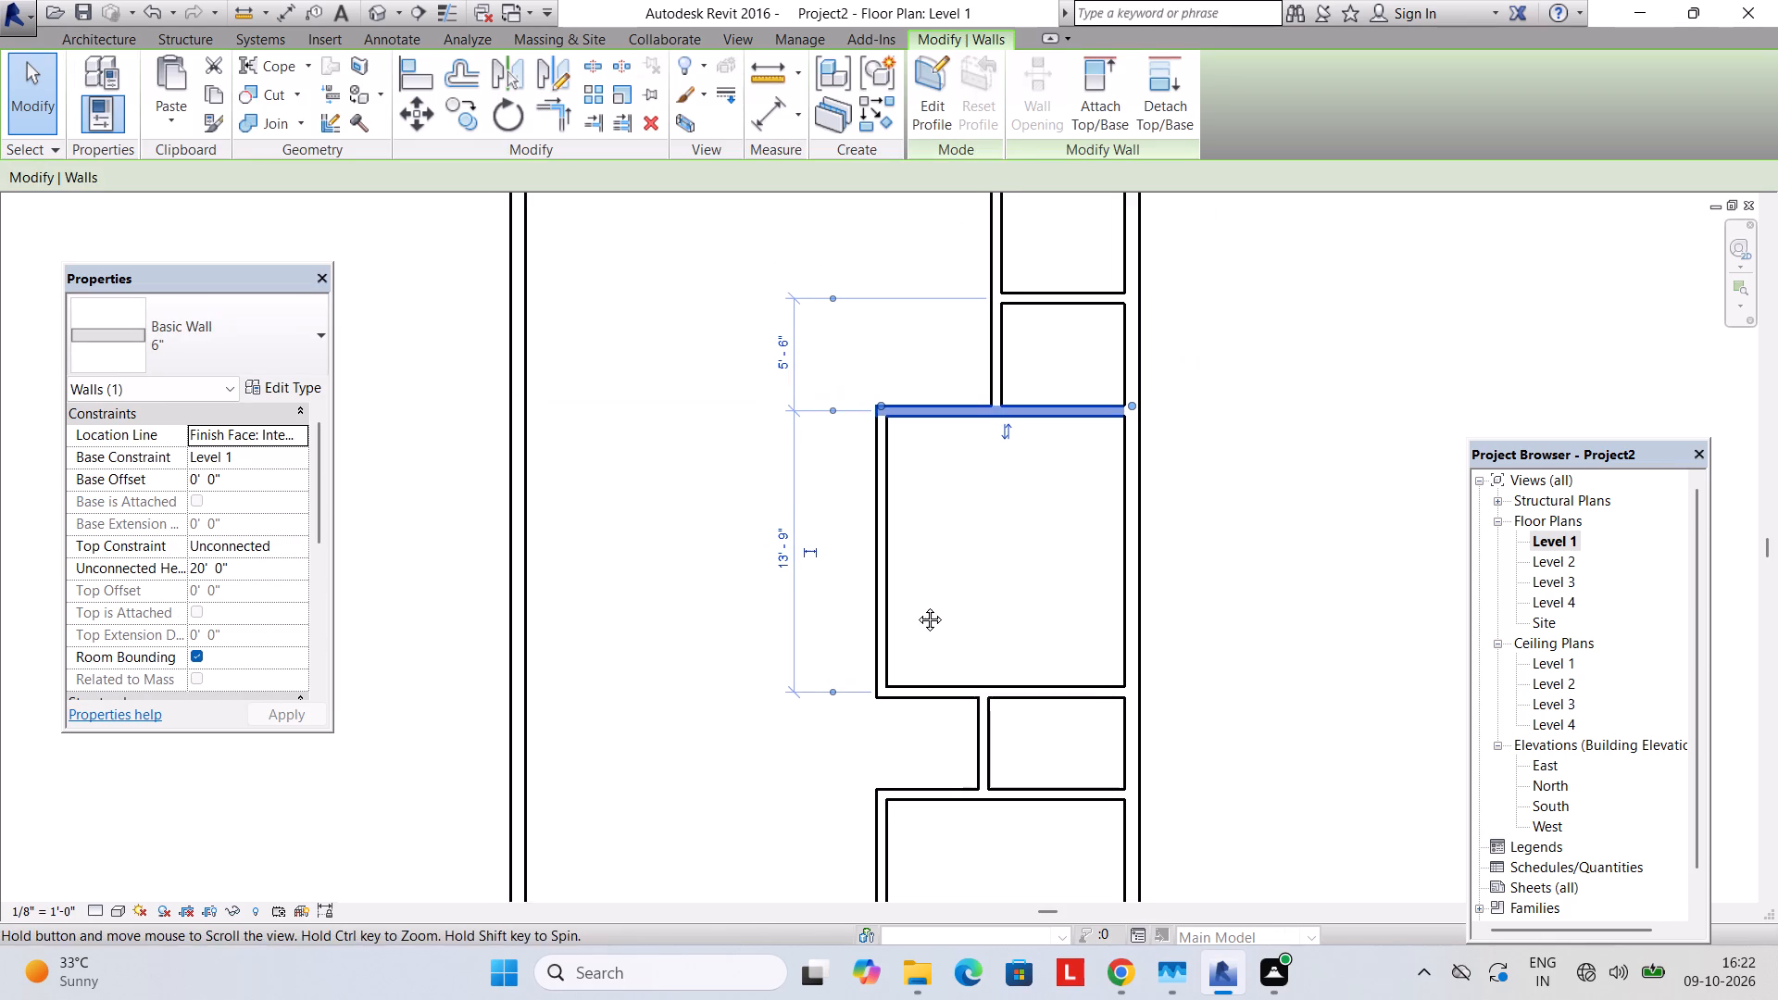
middle_click_drag(916, 606, 918, 609)
left_click(841, 710)
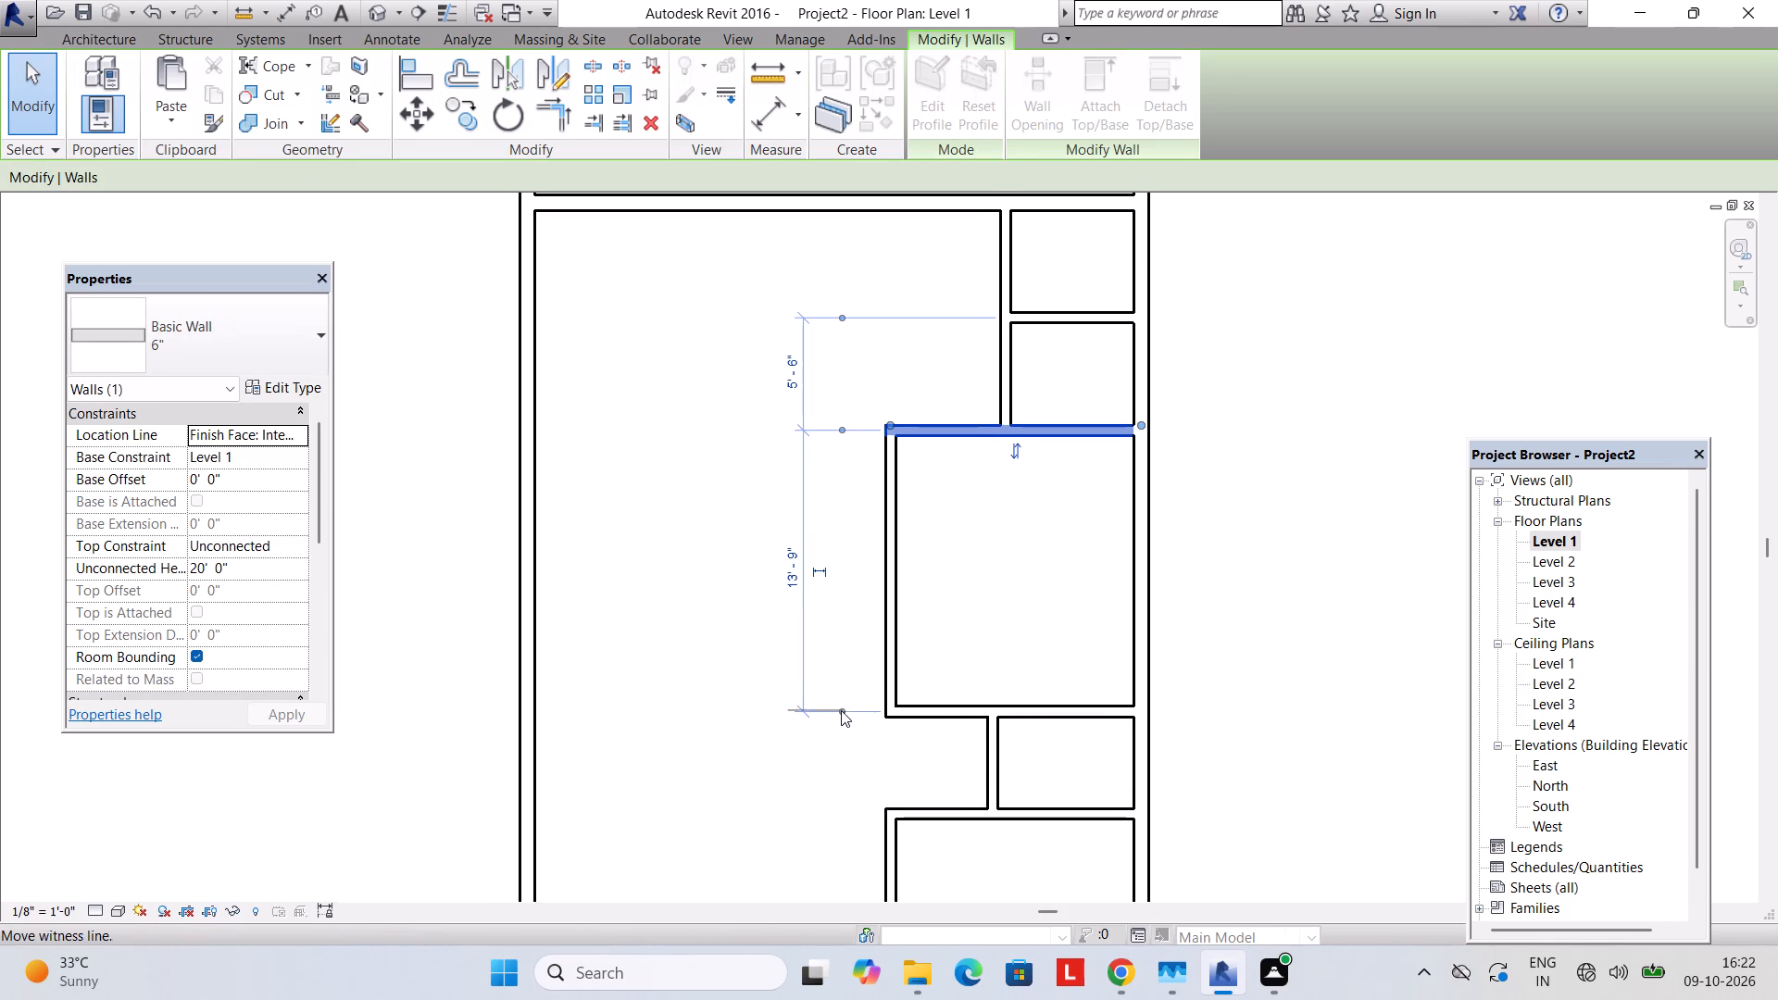
left_click(845, 425)
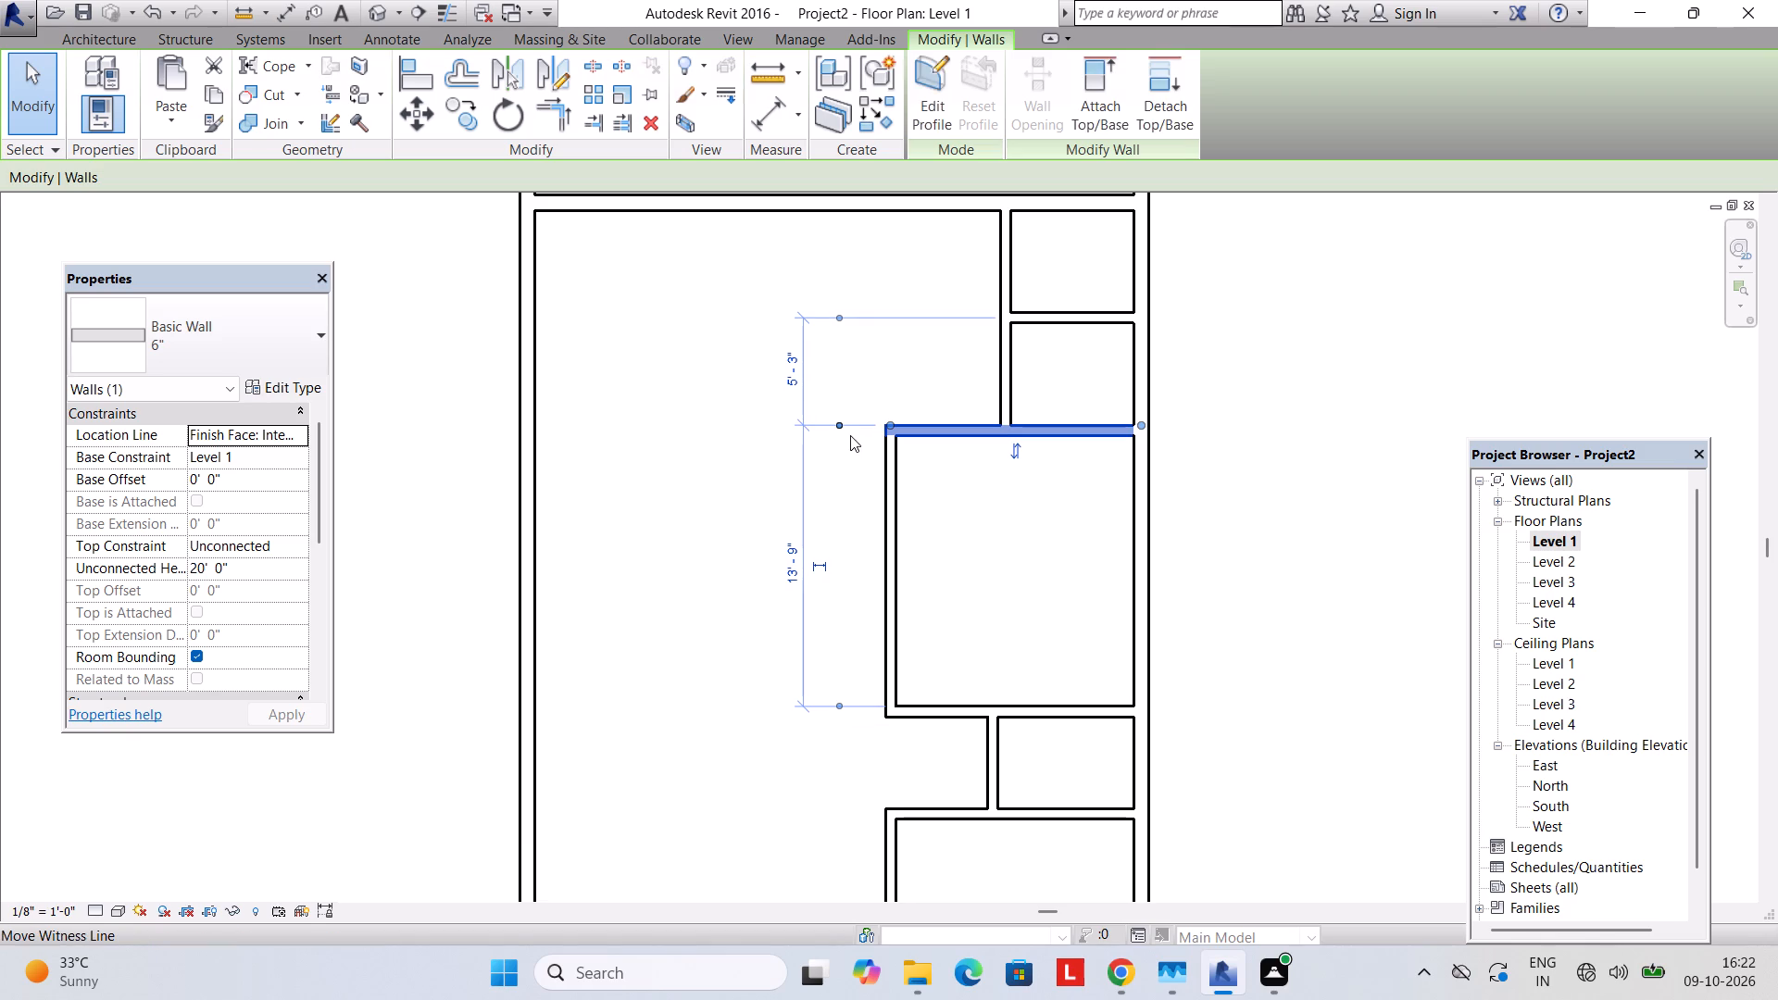
left_click(831, 419)
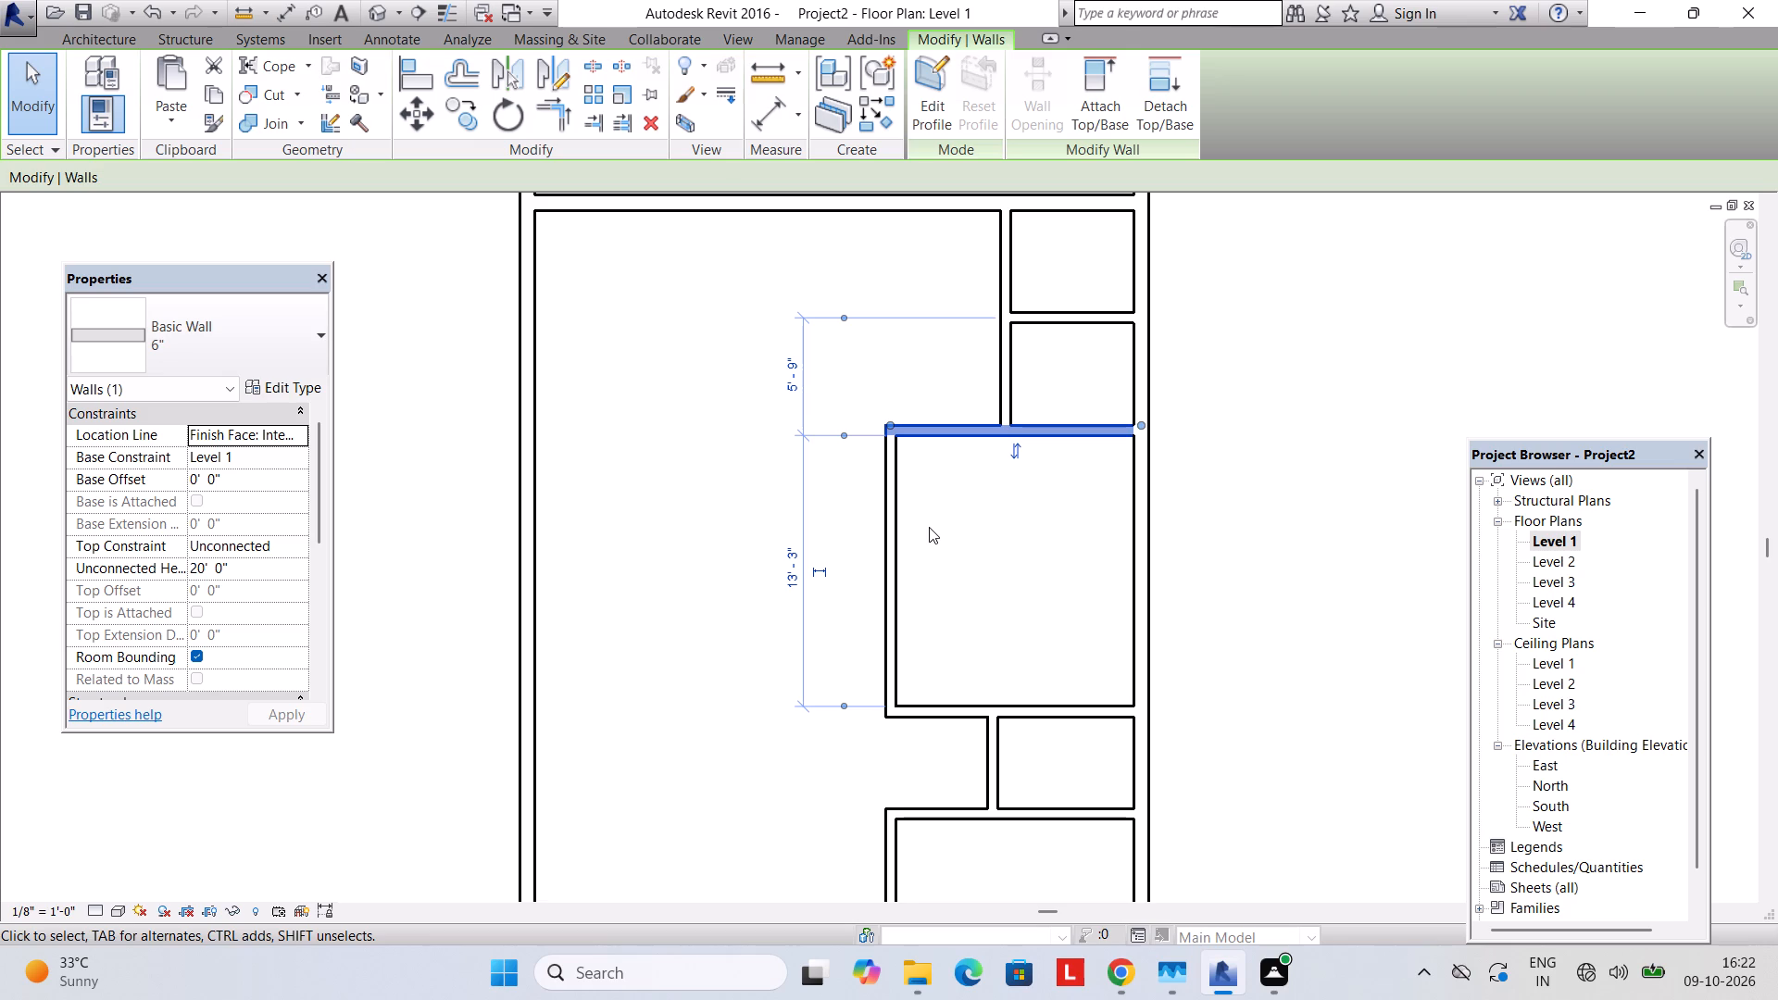
key("Up")
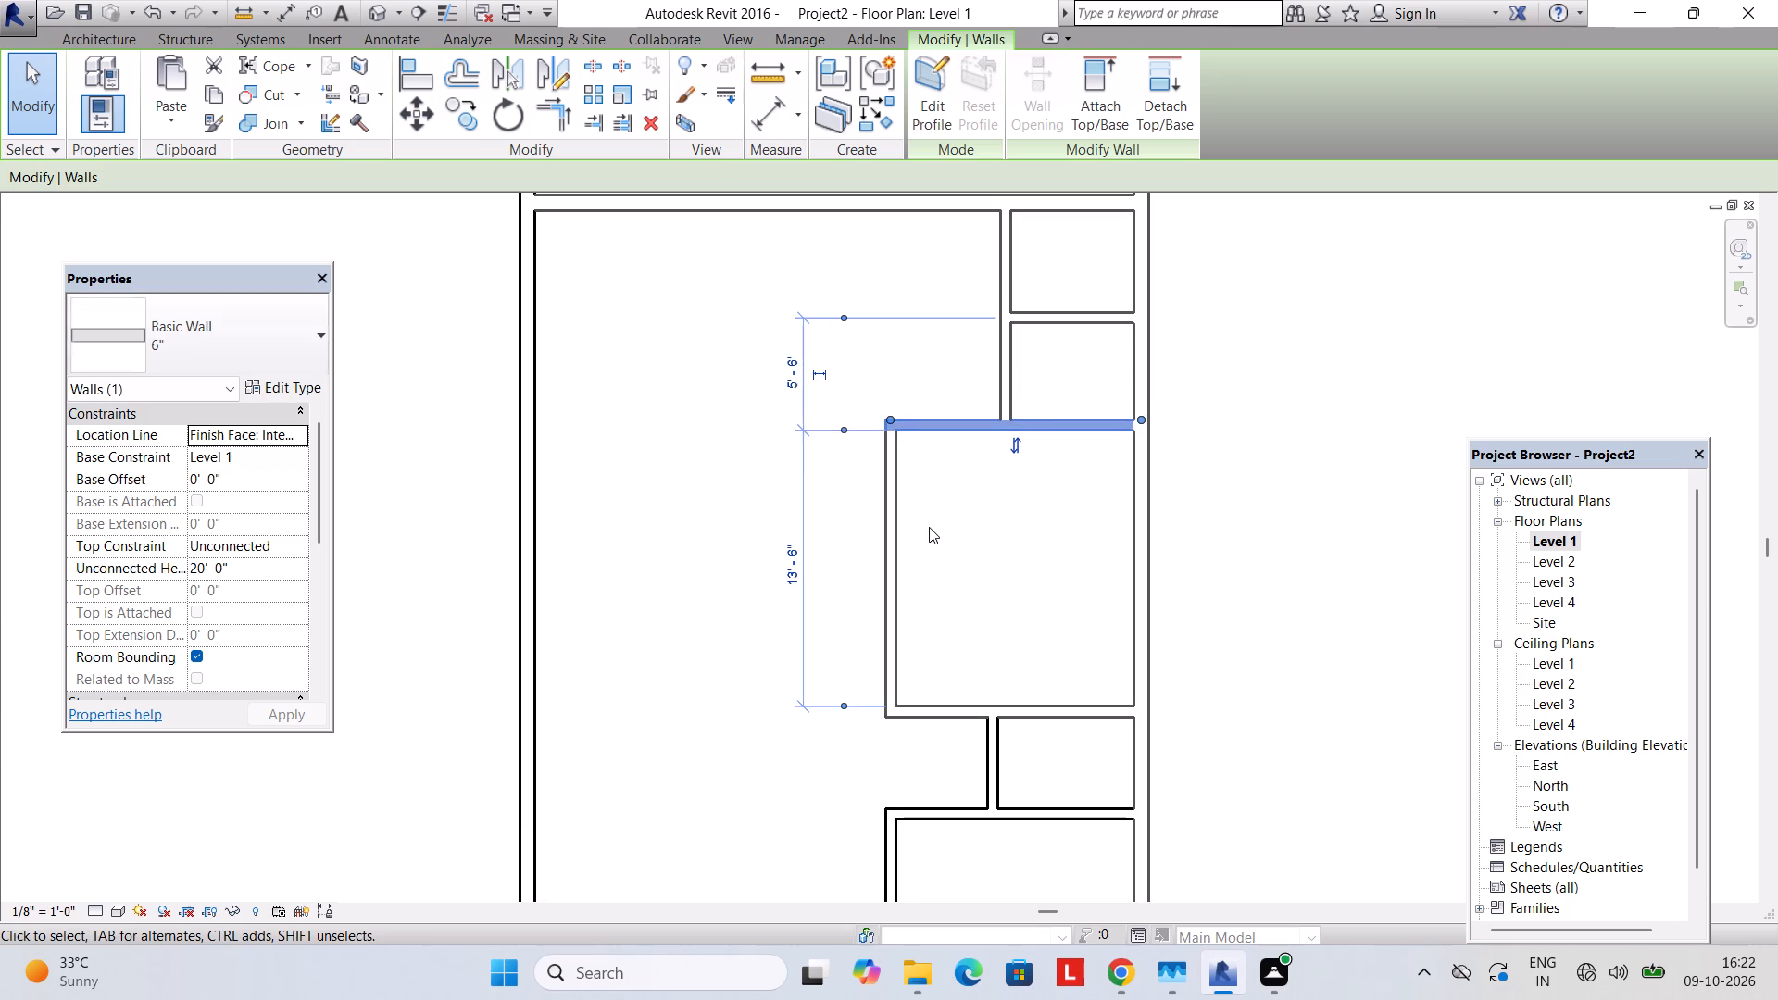
key("Up")
key("Up")
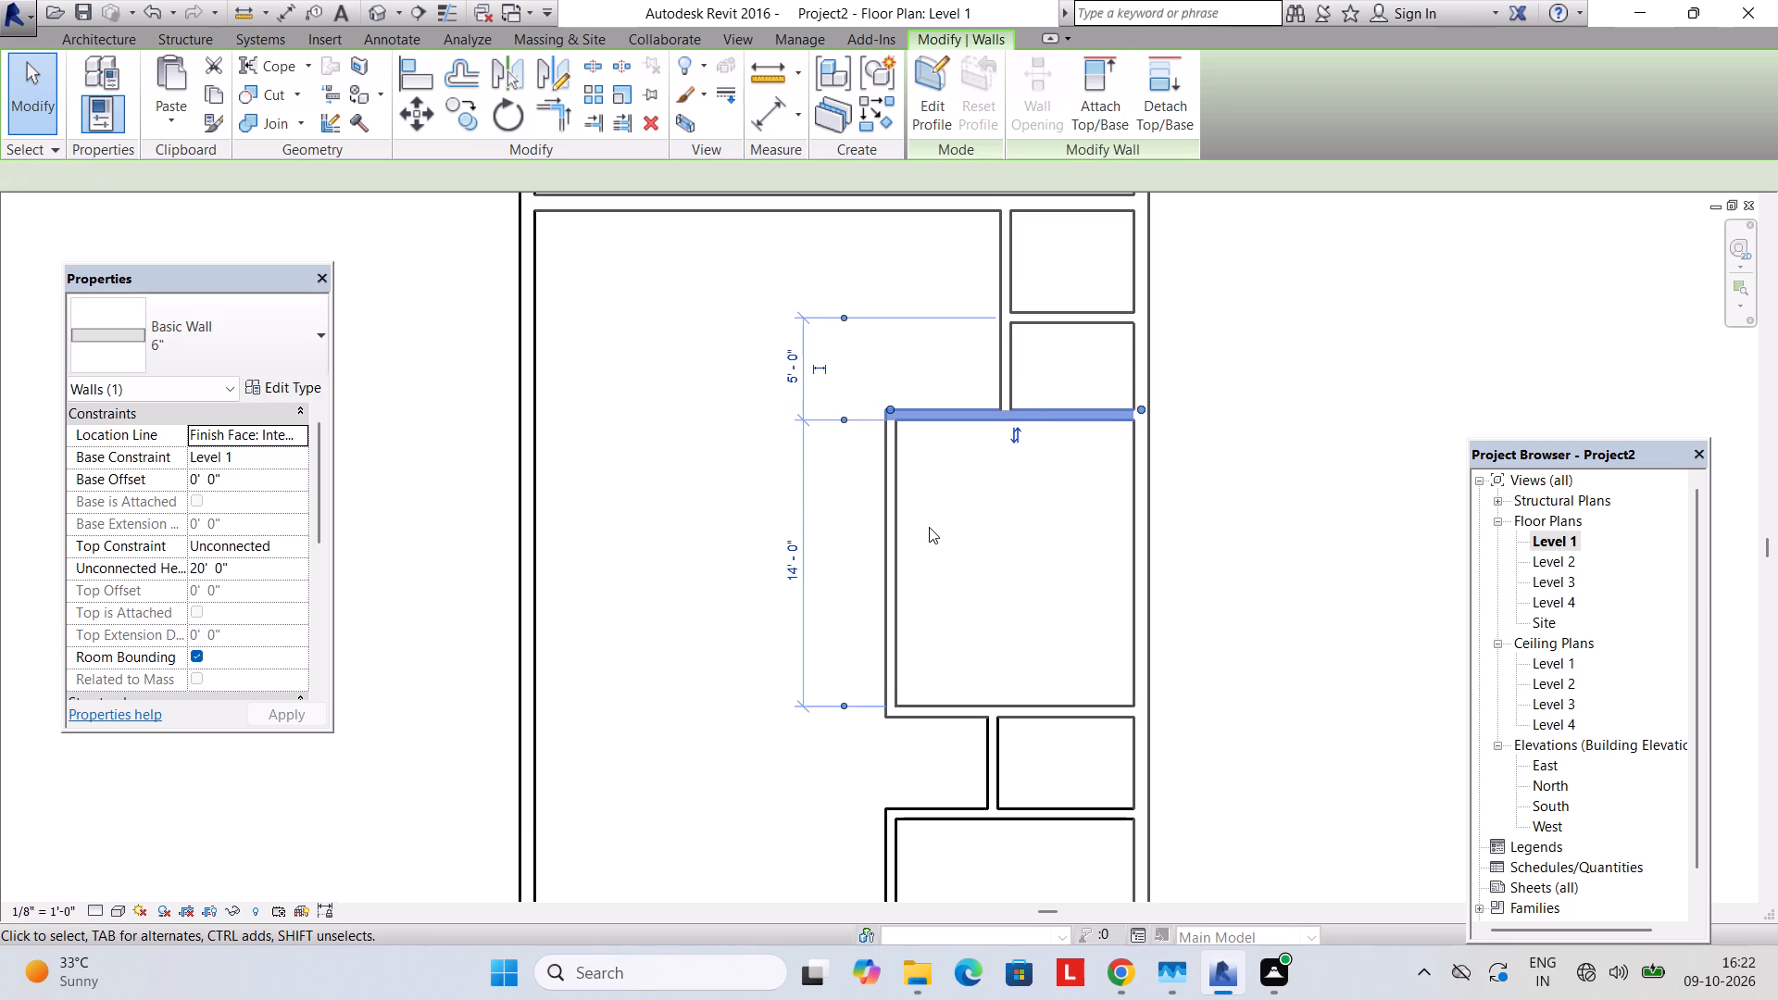
Check the spacing of the walls around the small room below the large one, and the bottom 6"-walled room's clear height above the 9" wall.
left_click(1007, 783)
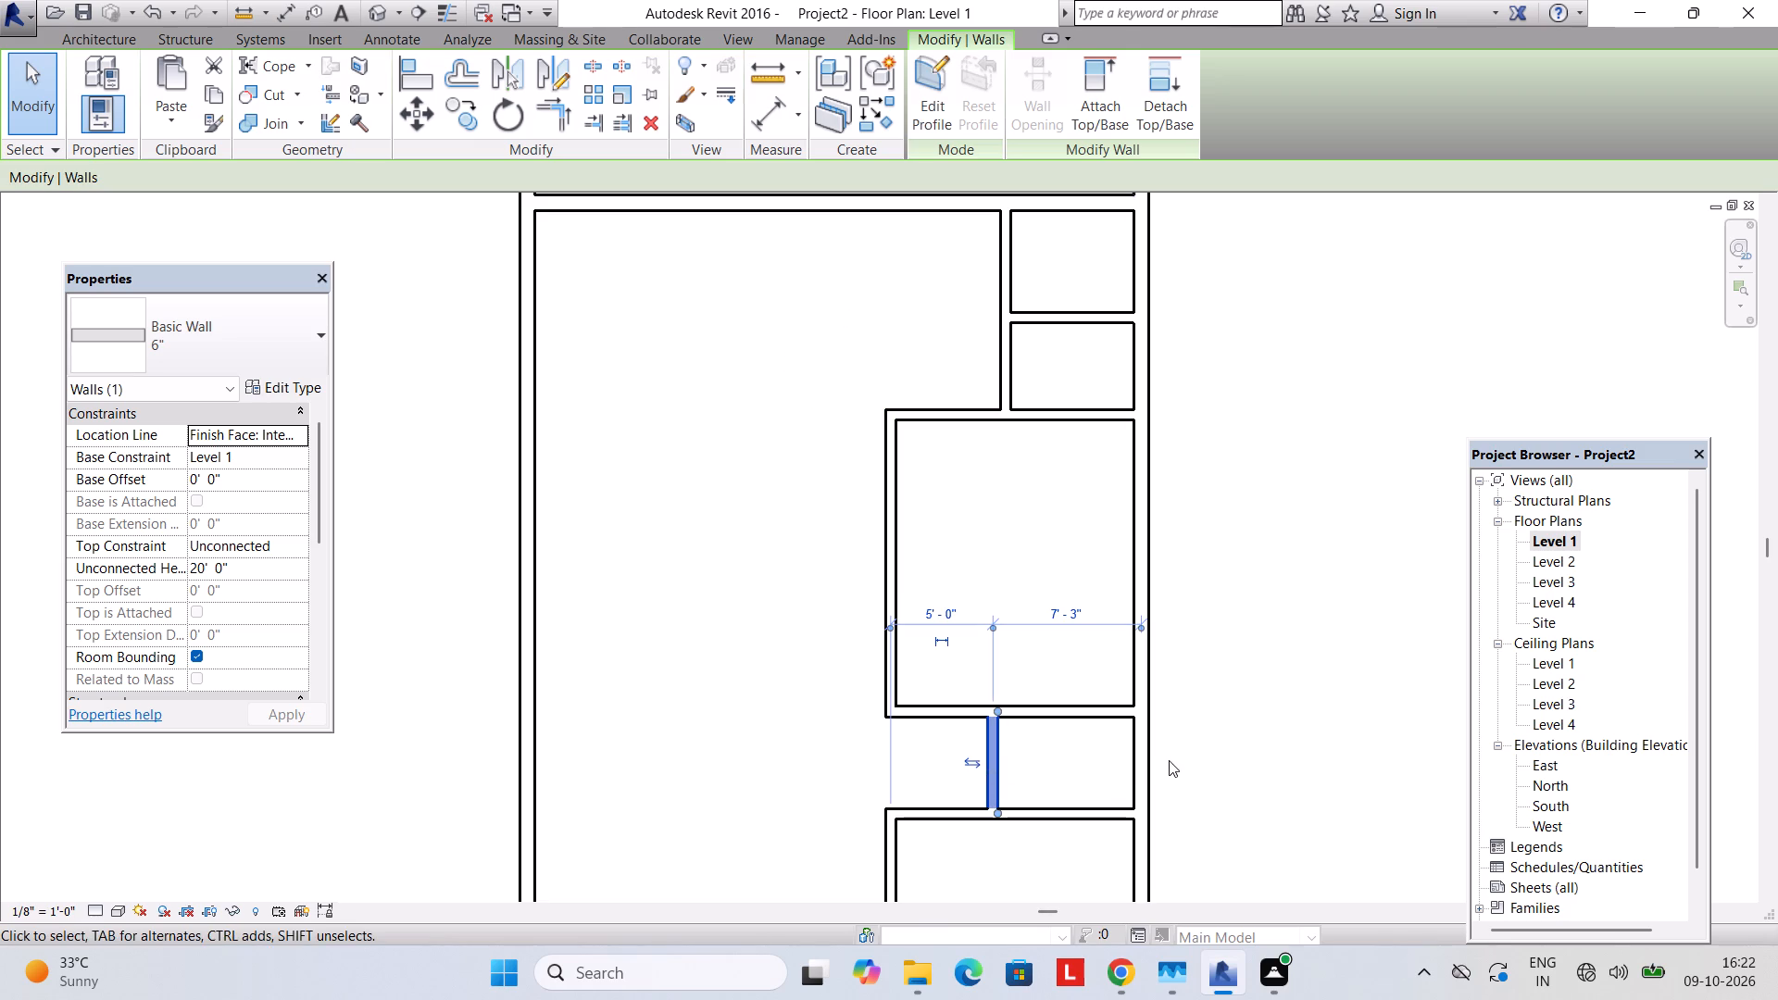
left_click(1152, 764)
left_click(983, 773)
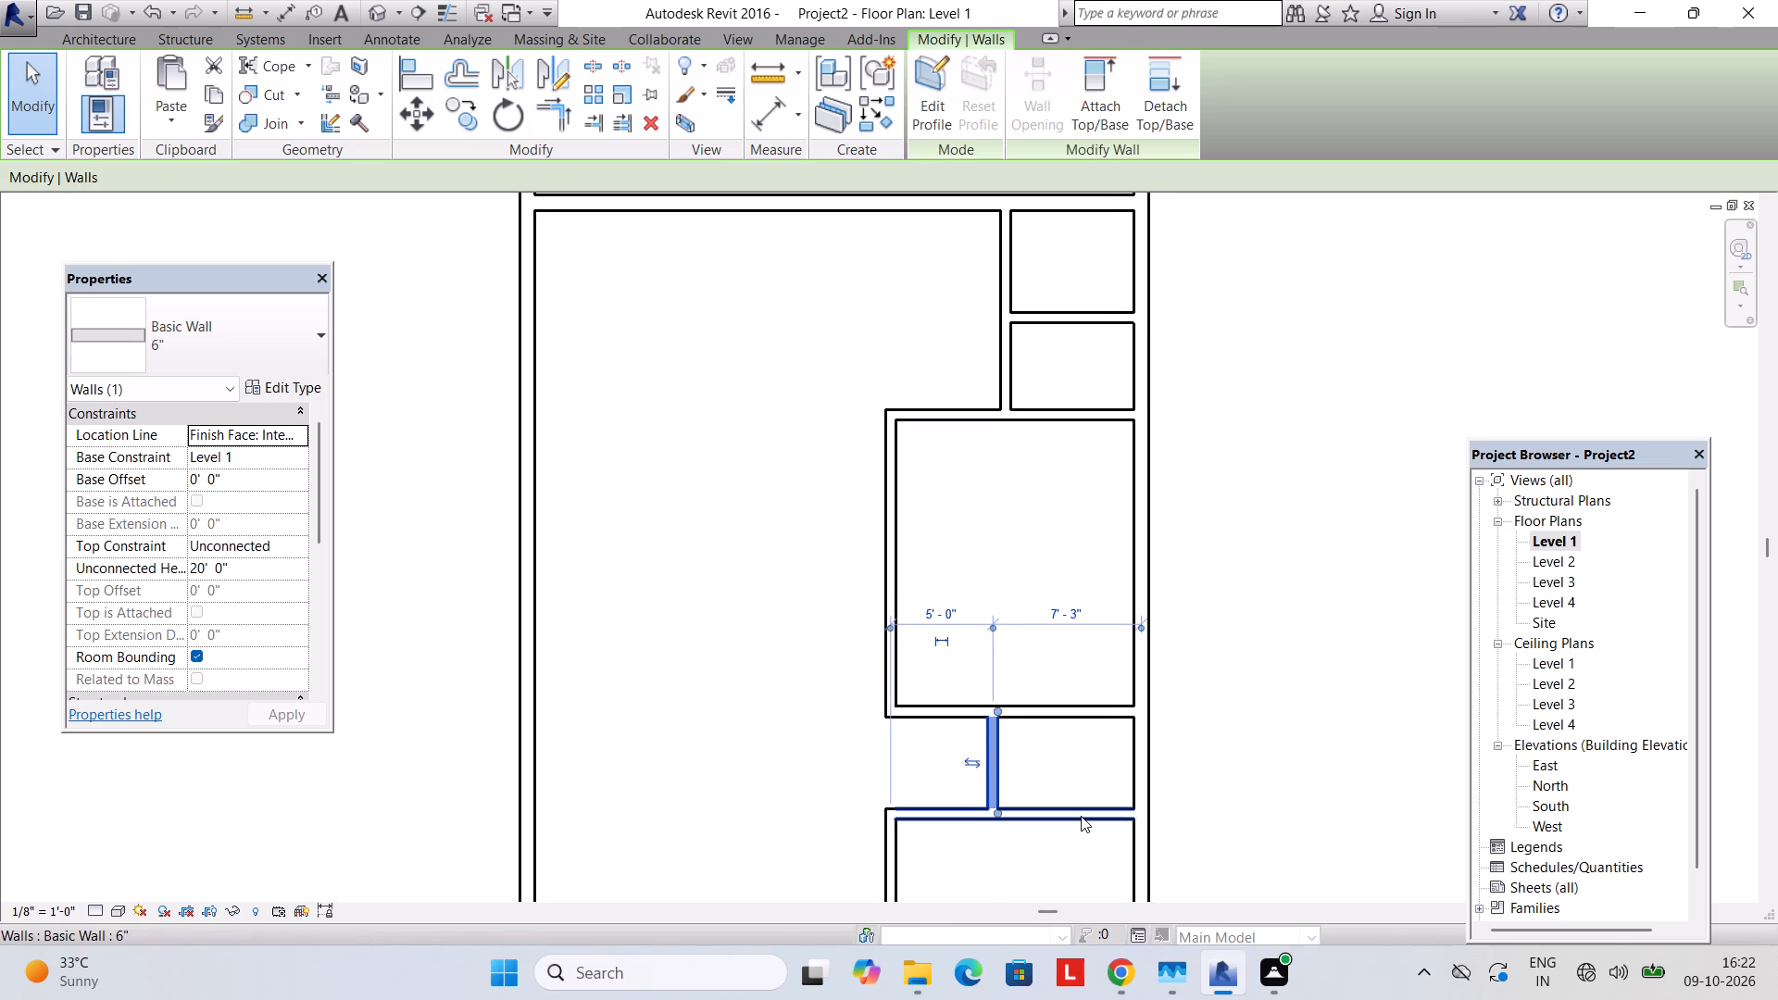
left_click(1081, 816)
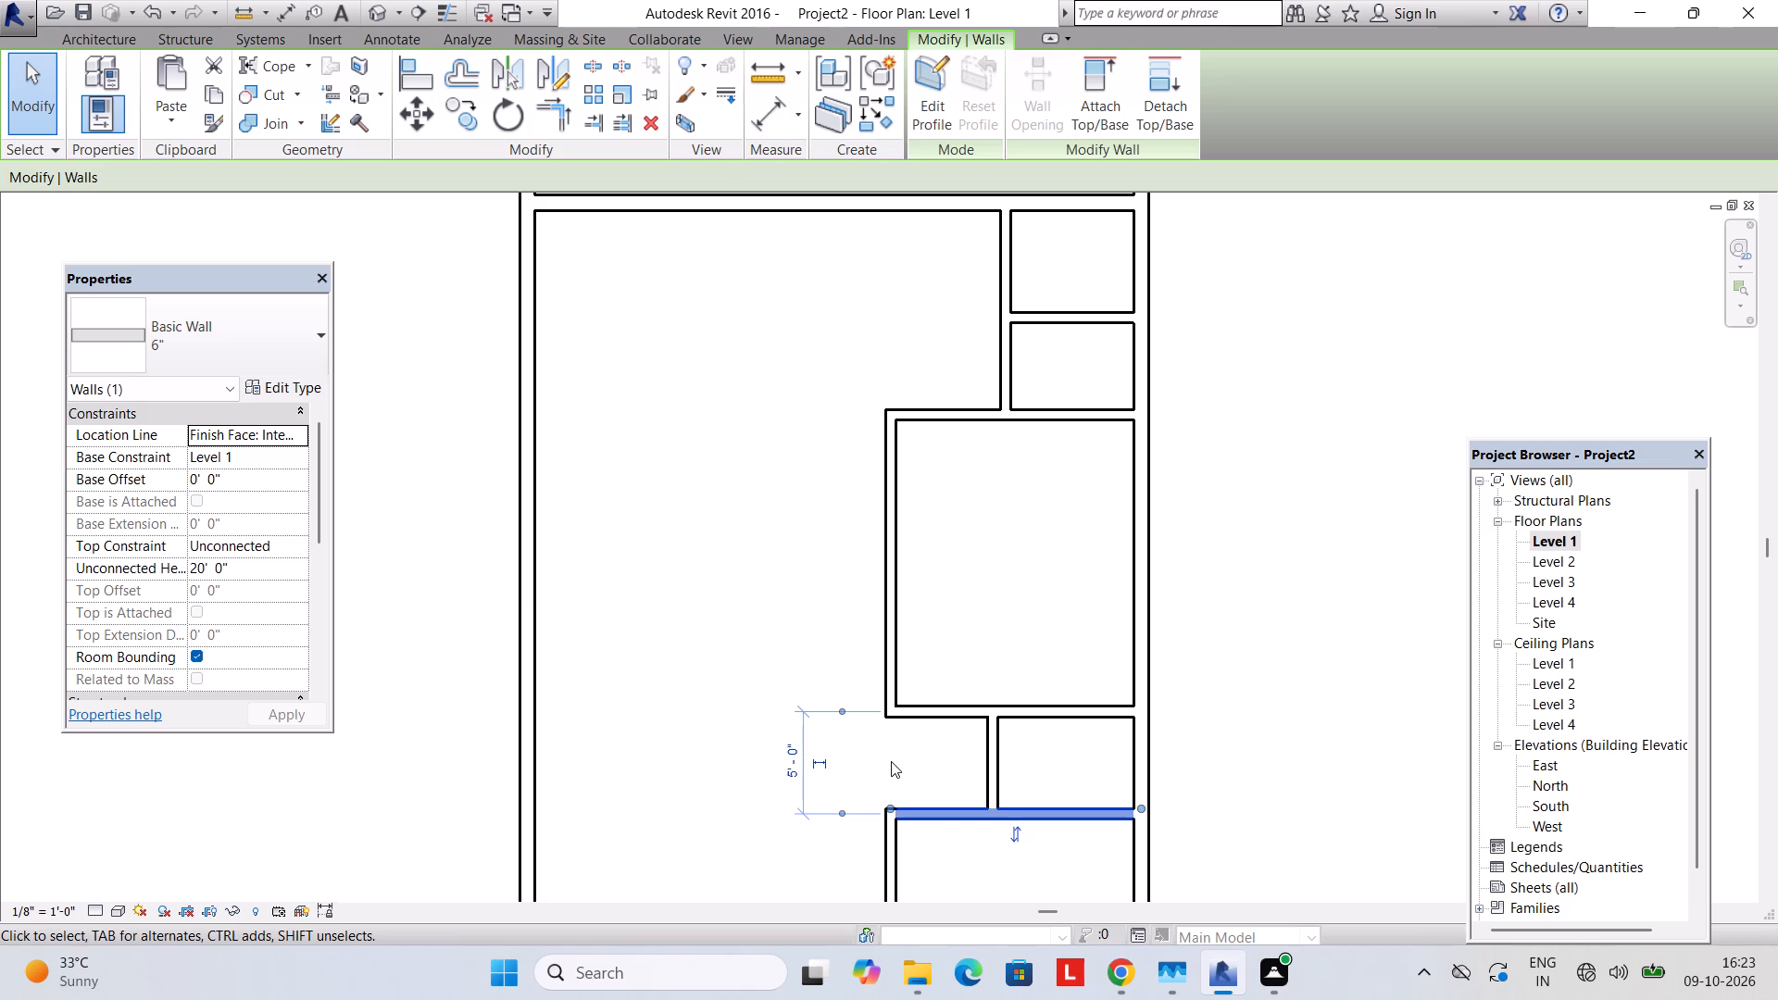
scroll(964, 872, "down", 2)
middle_click_drag(981, 844, 978, 737)
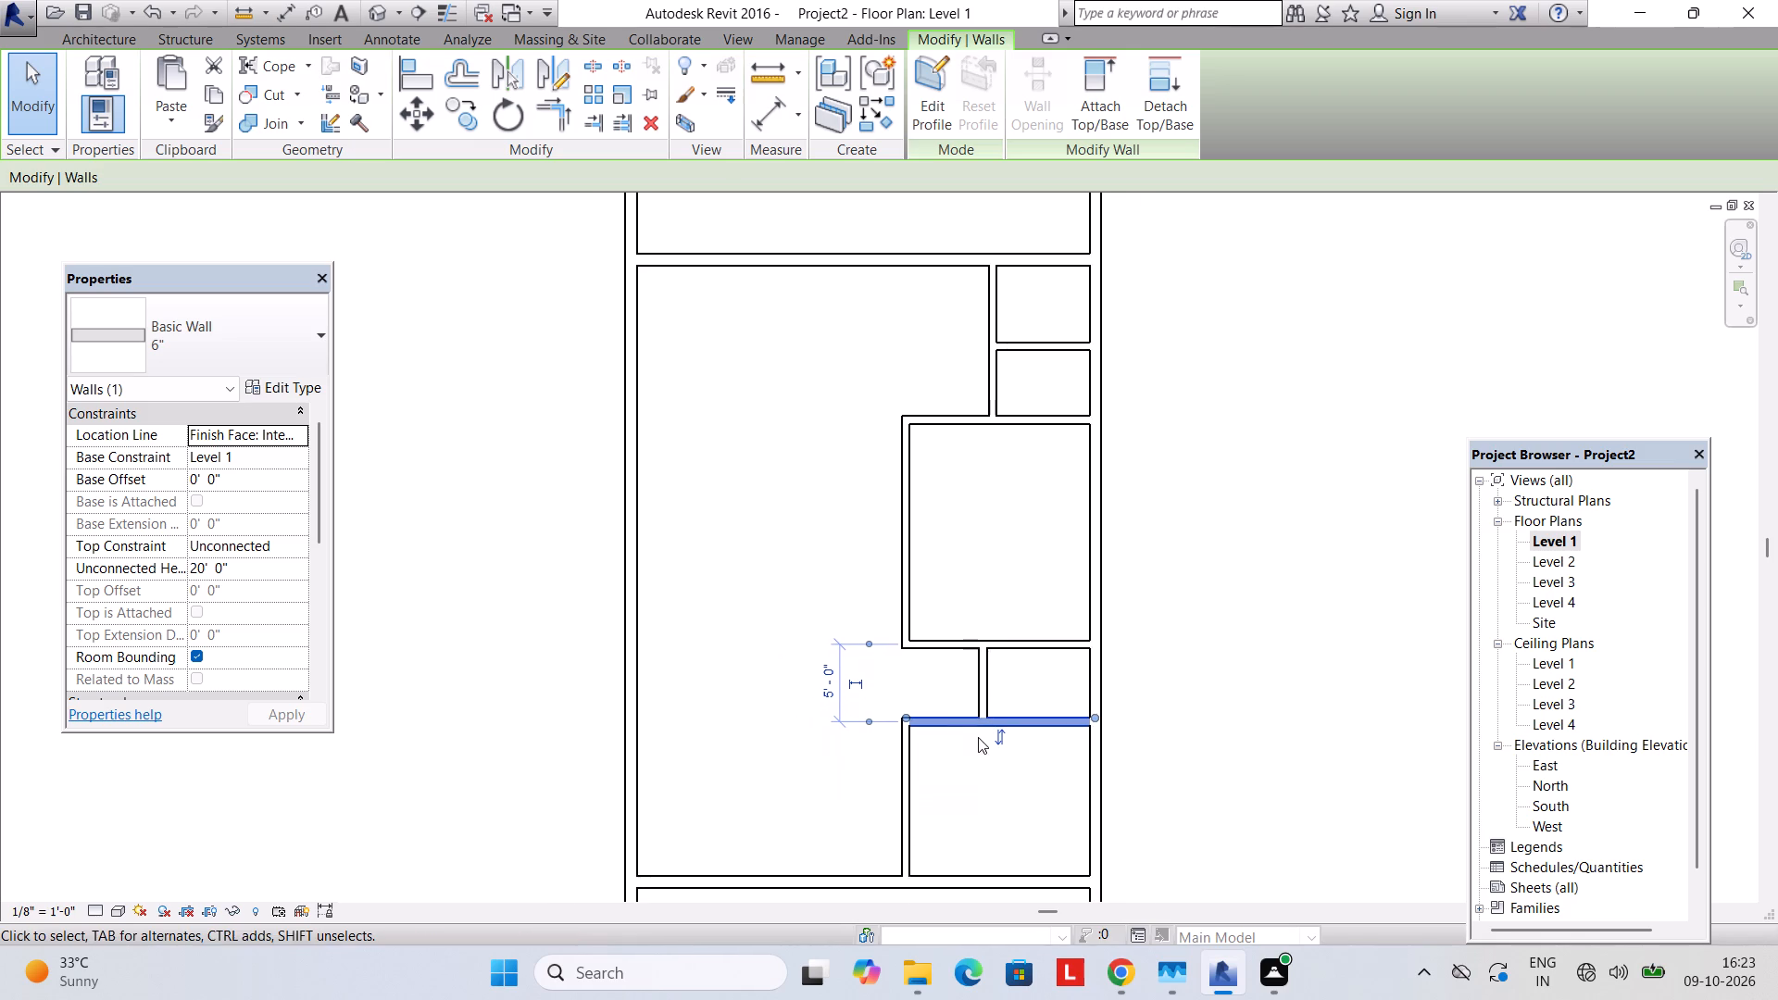
middle_click_drag(939, 761, 936, 736)
left_click(915, 775)
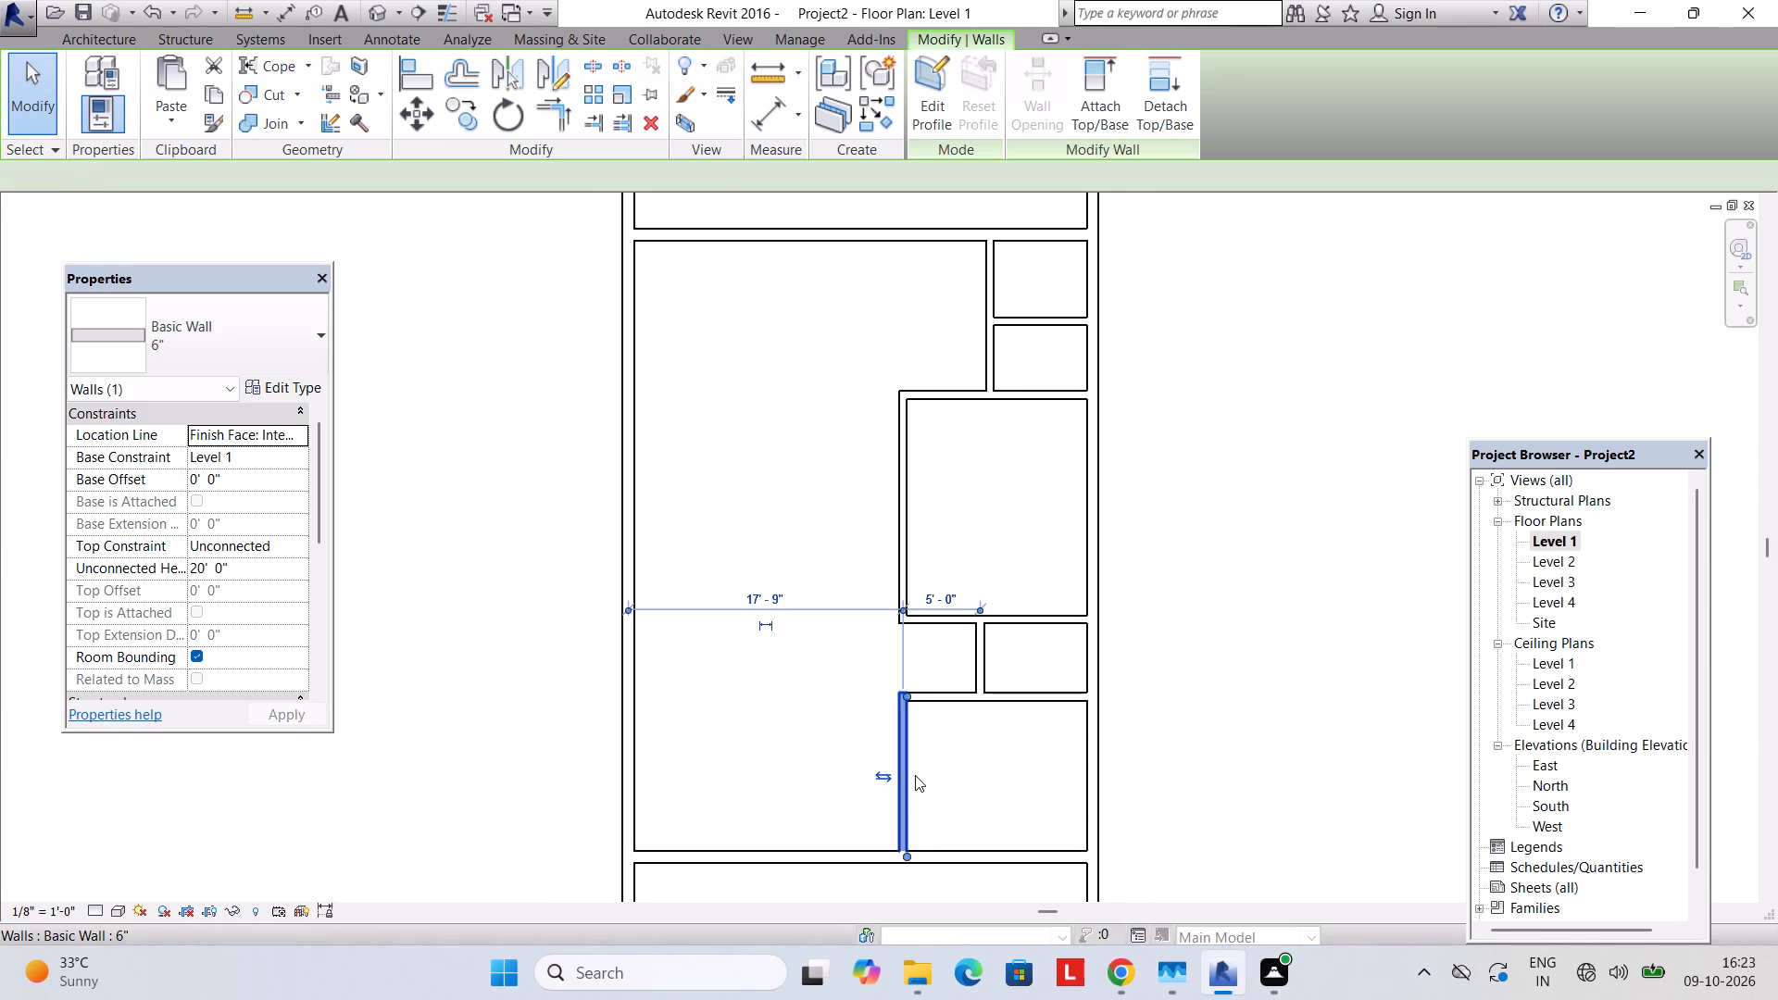
left_click(1095, 781)
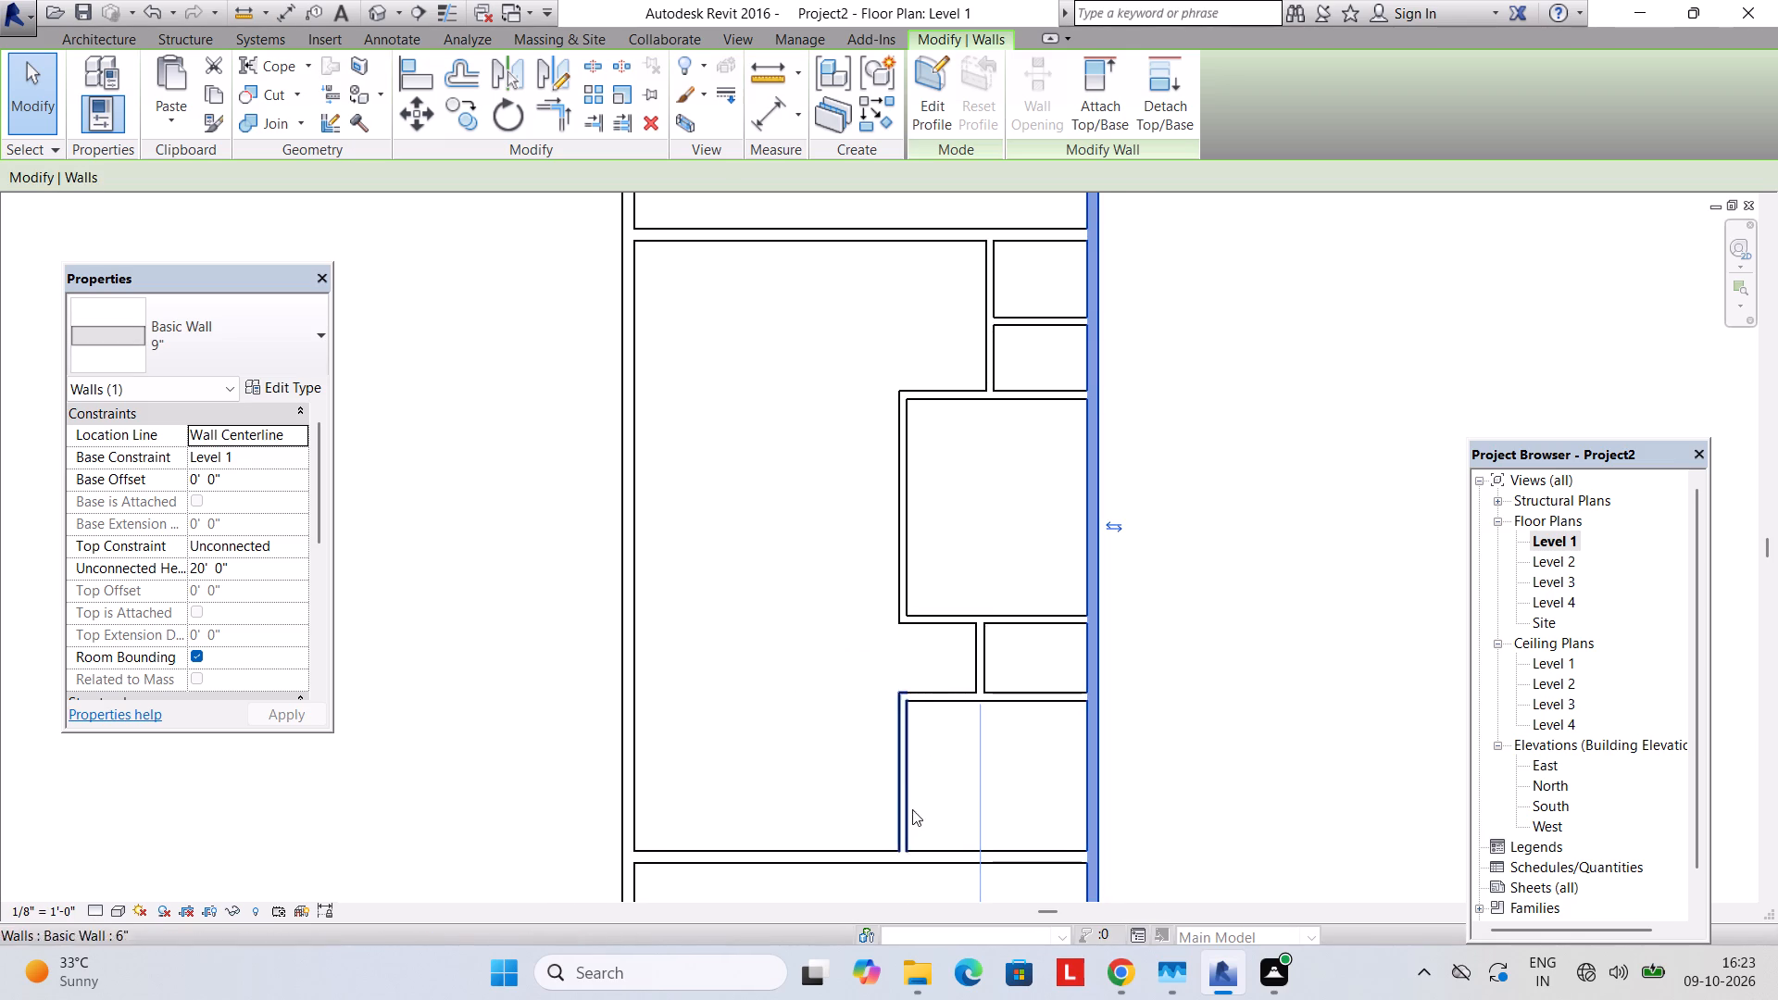
left_click(965, 845)
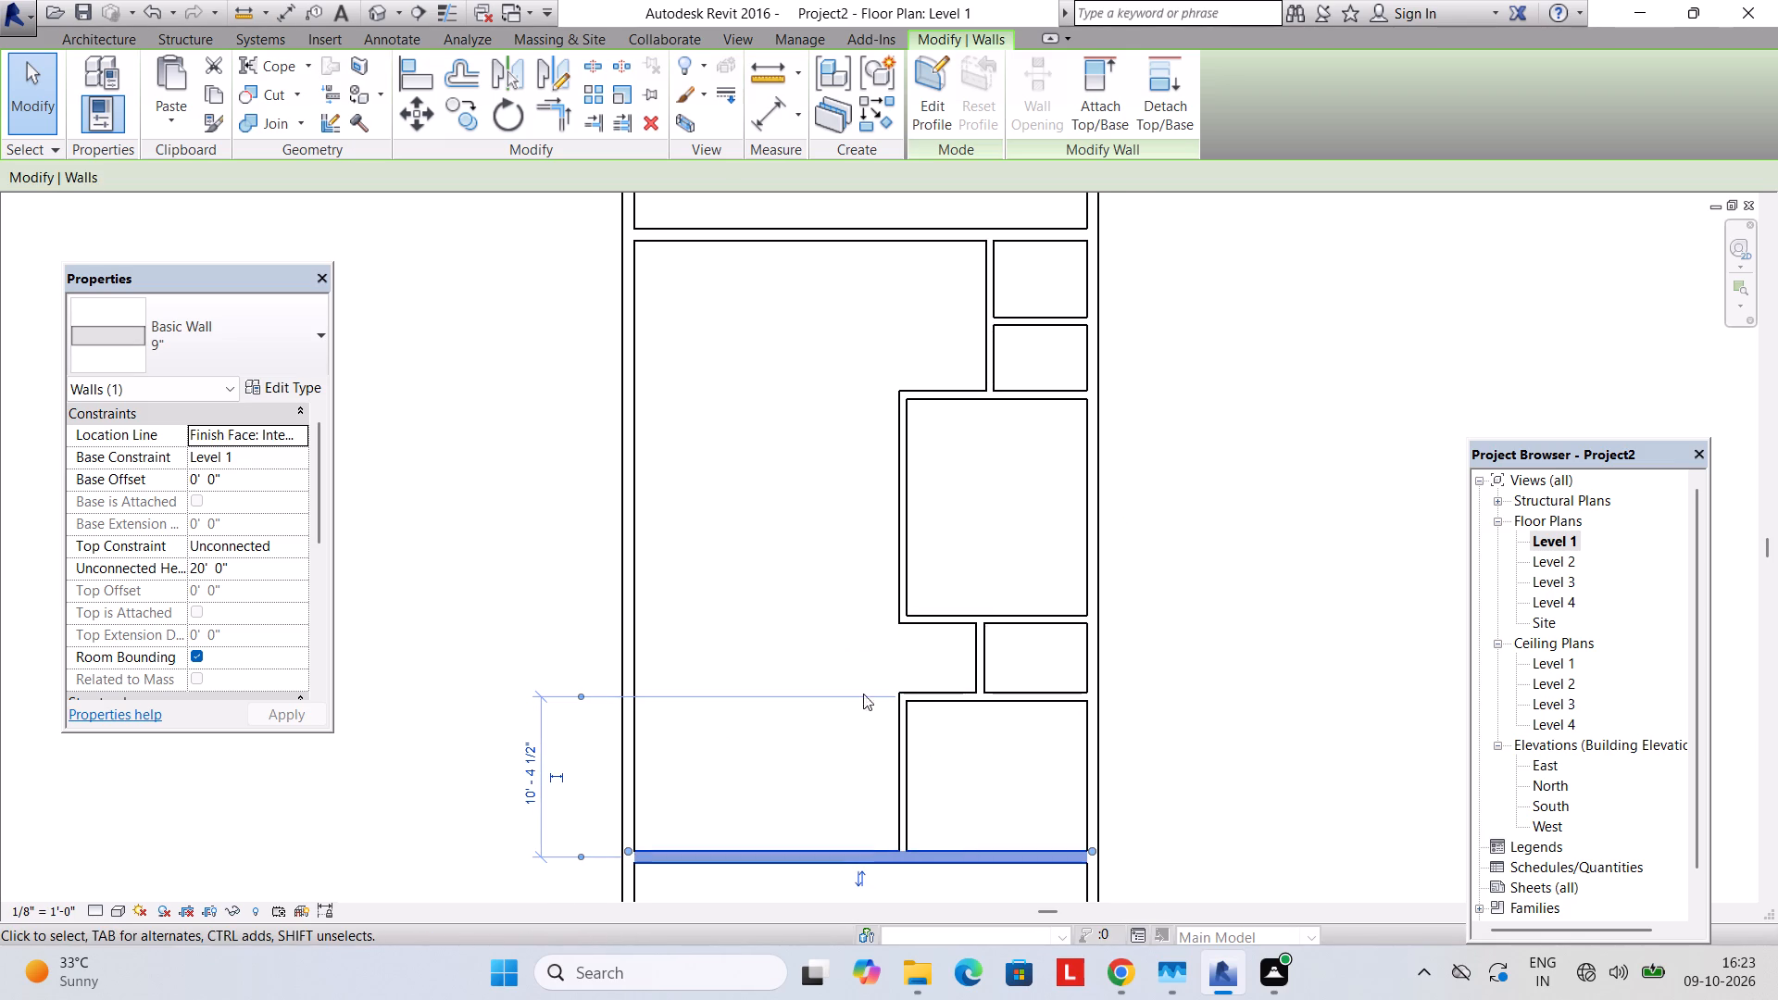
left_click(584, 696)
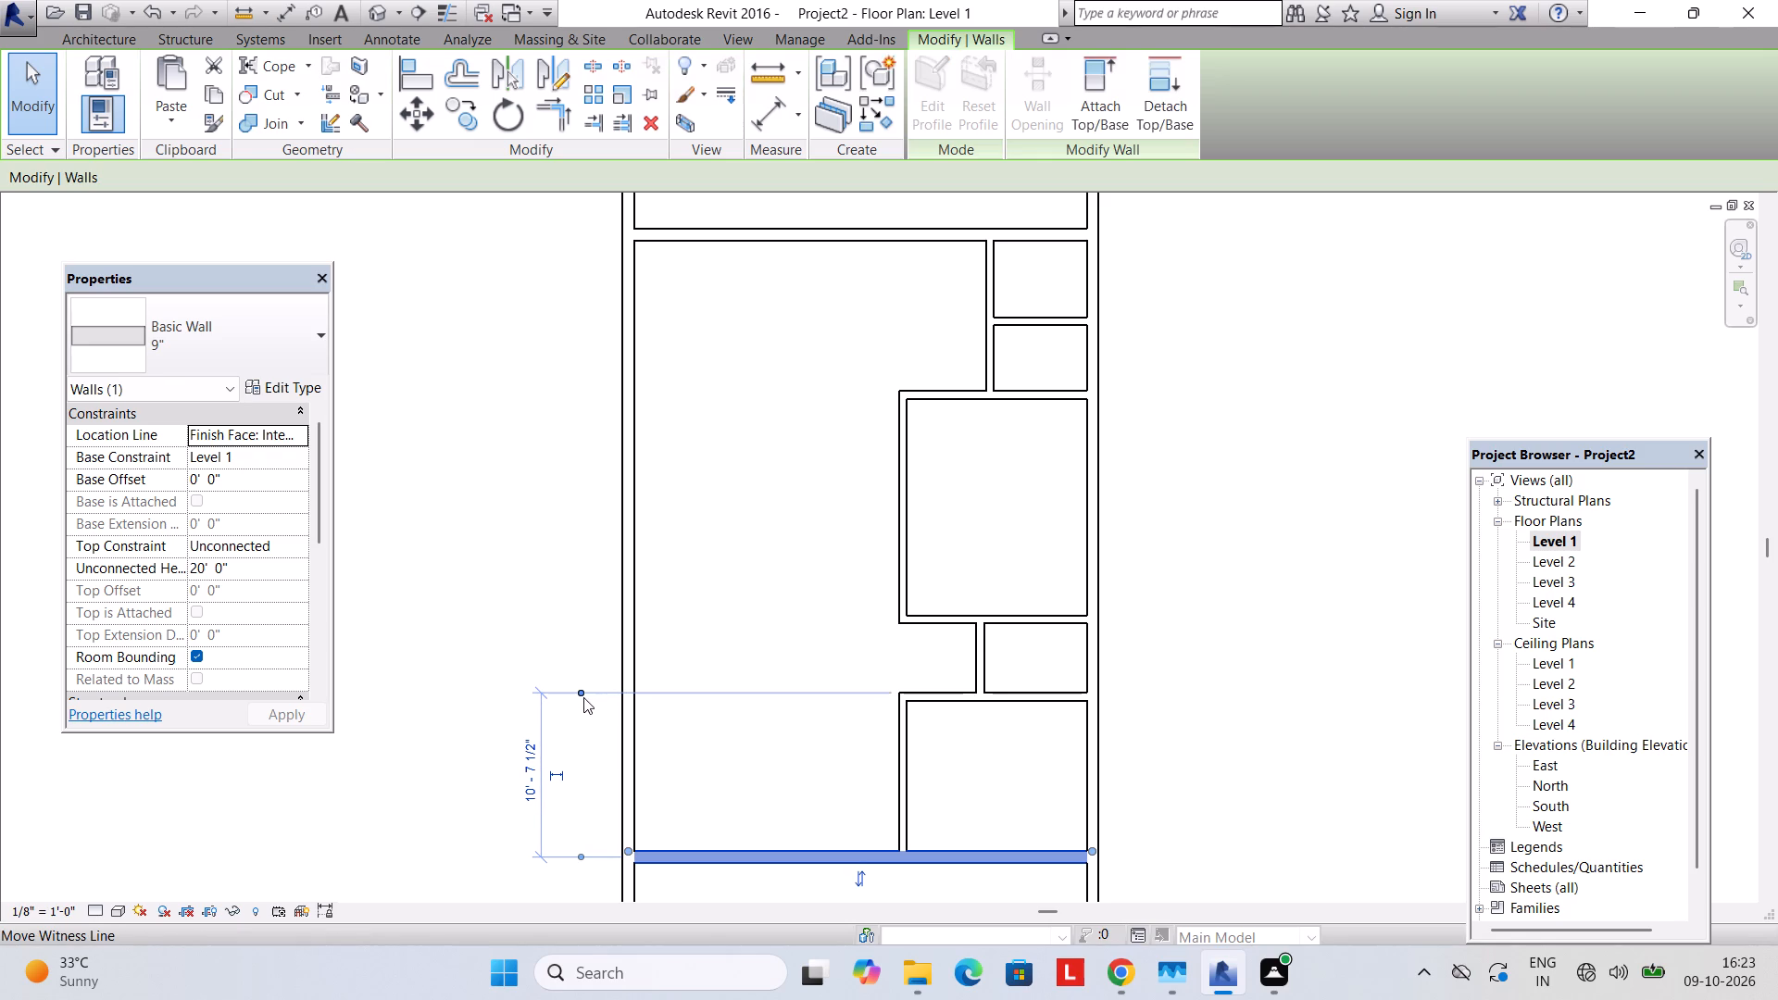
left_click(583, 697)
left_click(580, 854)
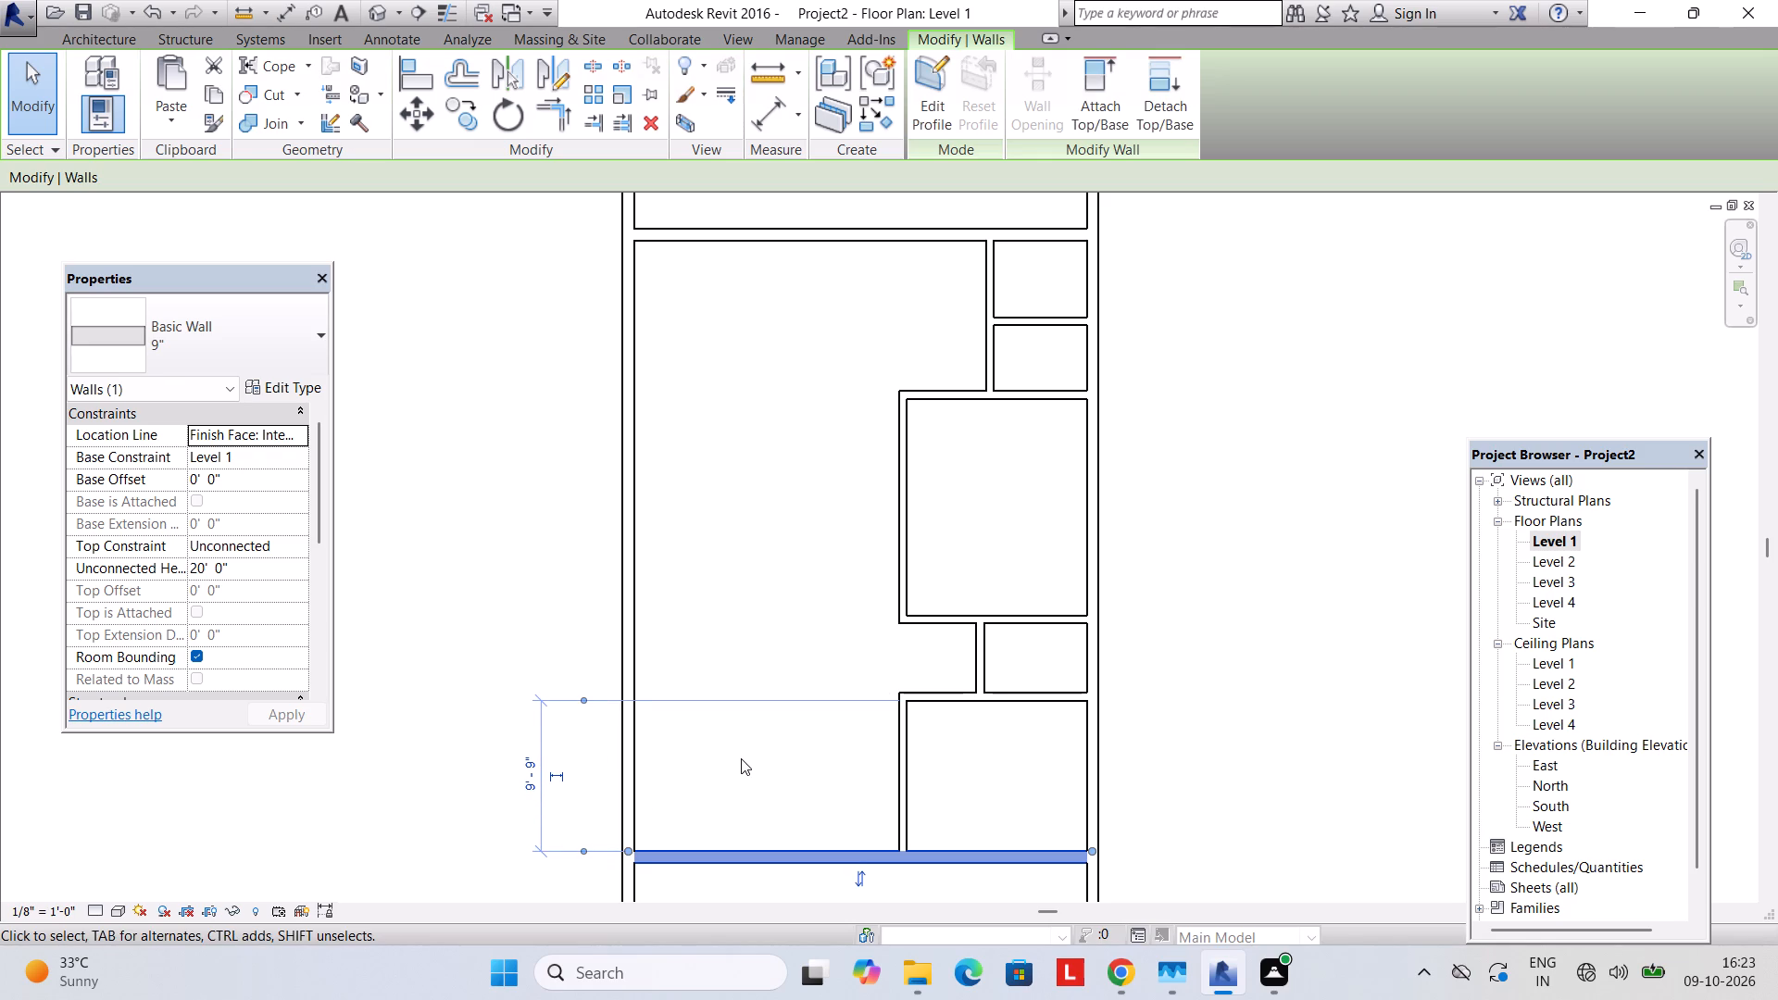
Move the horizontal 6" wall above the bottom 6"-walled room to give a 10' clear distance to the full-width 9" wall below.
left_click(920, 694)
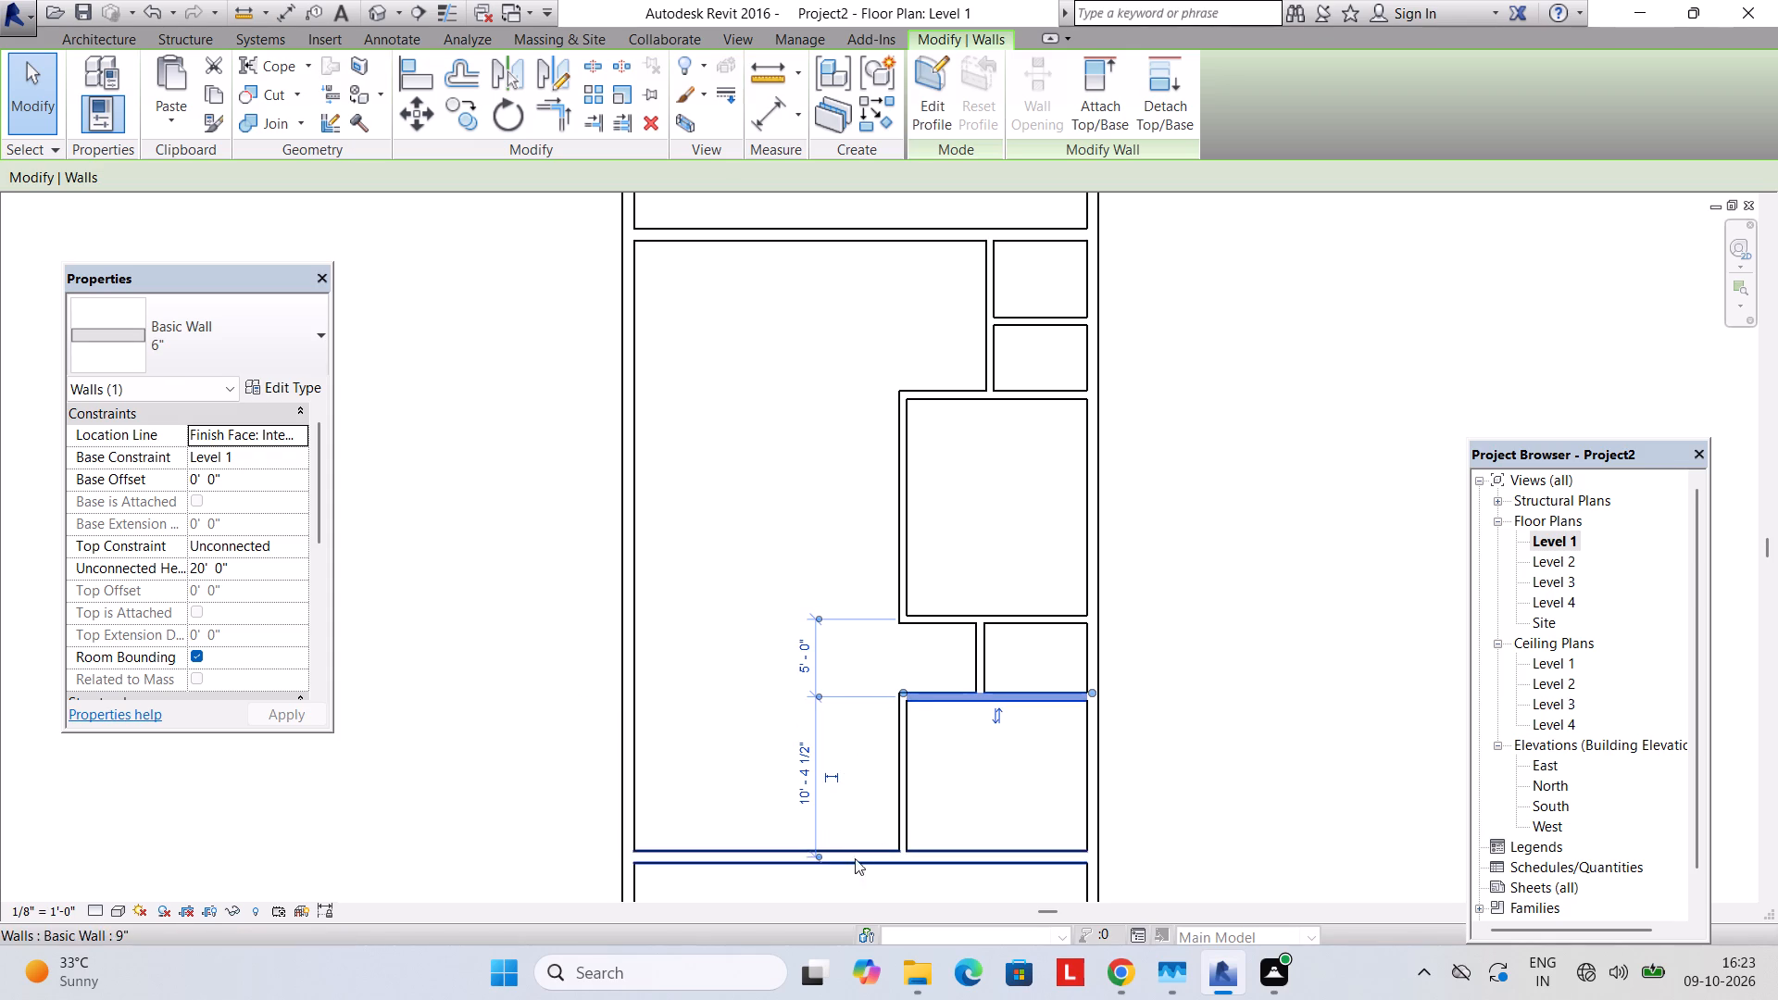
left_click(814, 856)
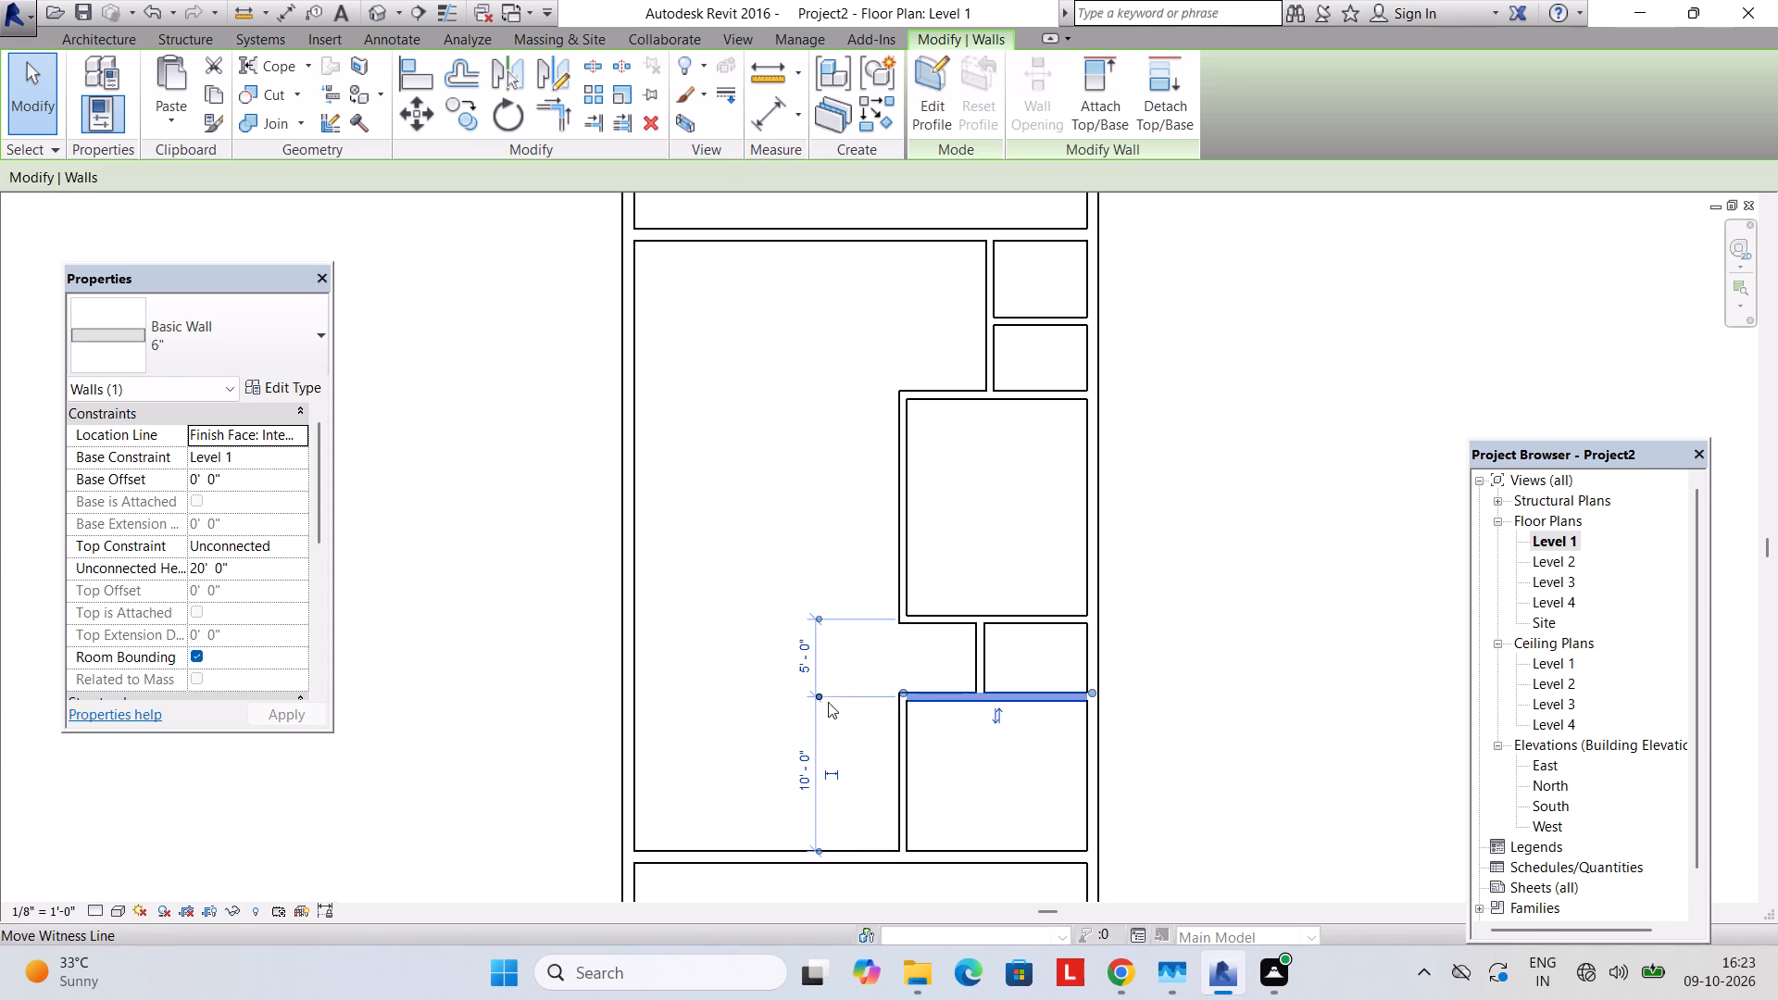
left_click(814, 694)
left_click(814, 694)
left_click(817, 693)
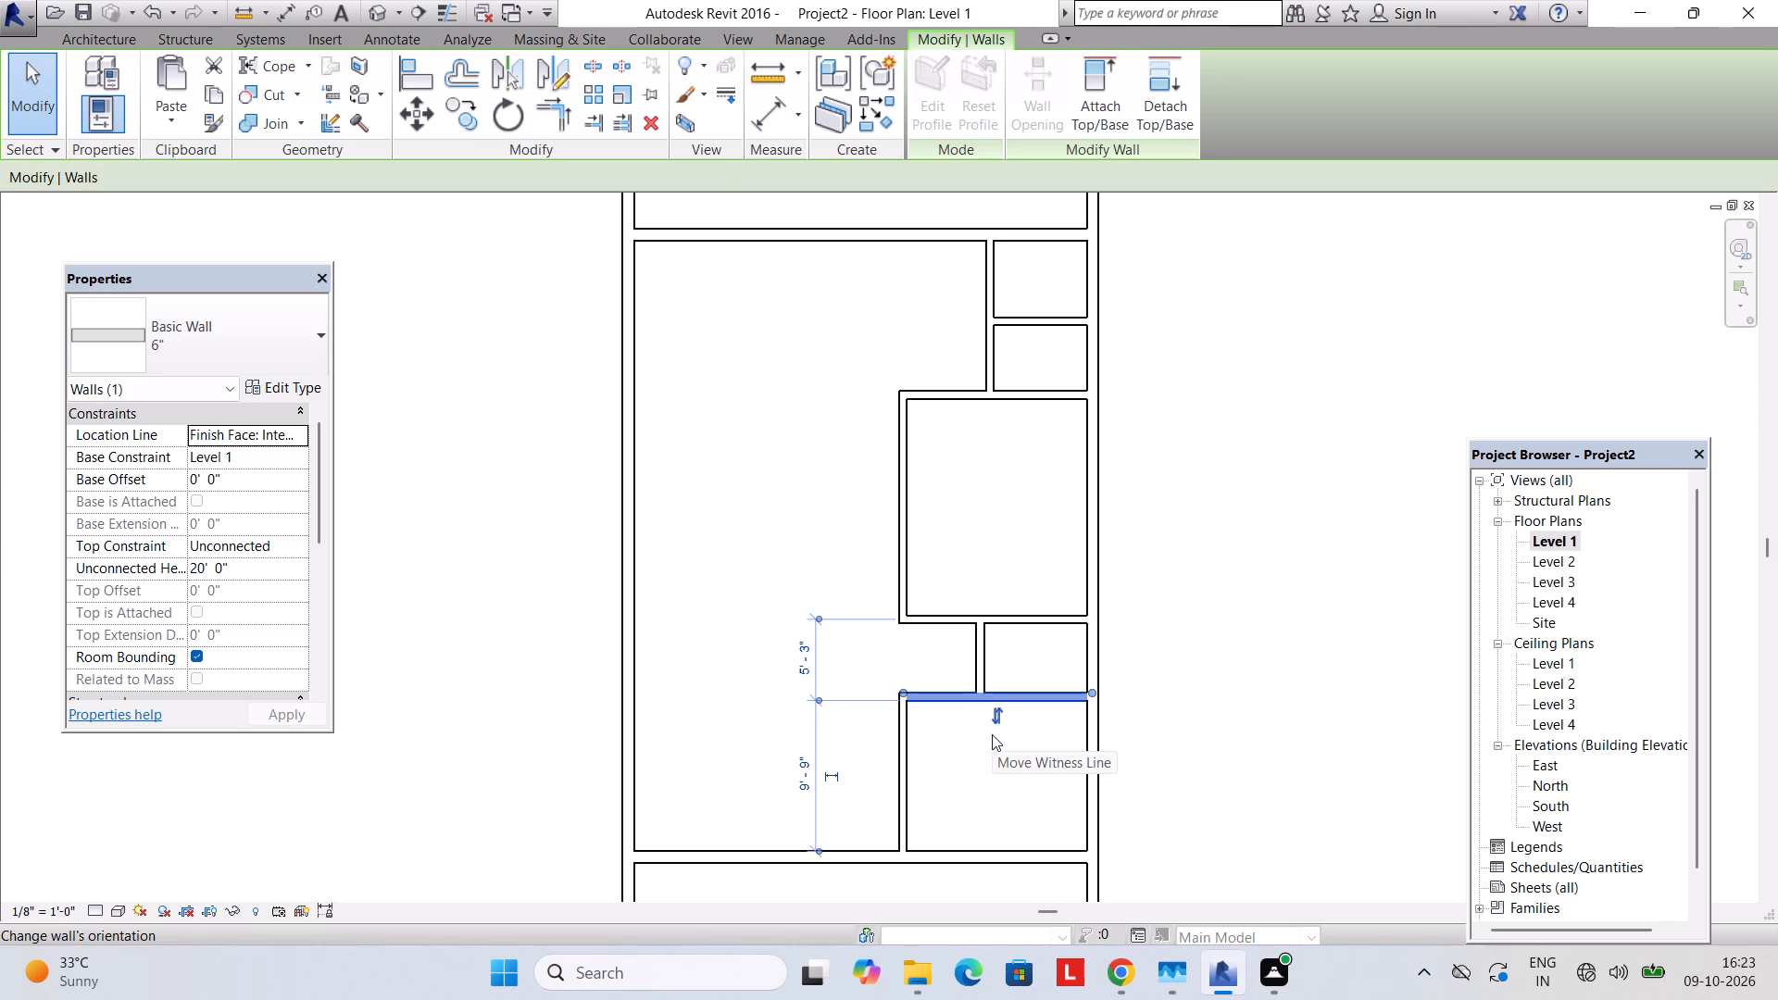
key("Up")
key("Up")
key("Down")
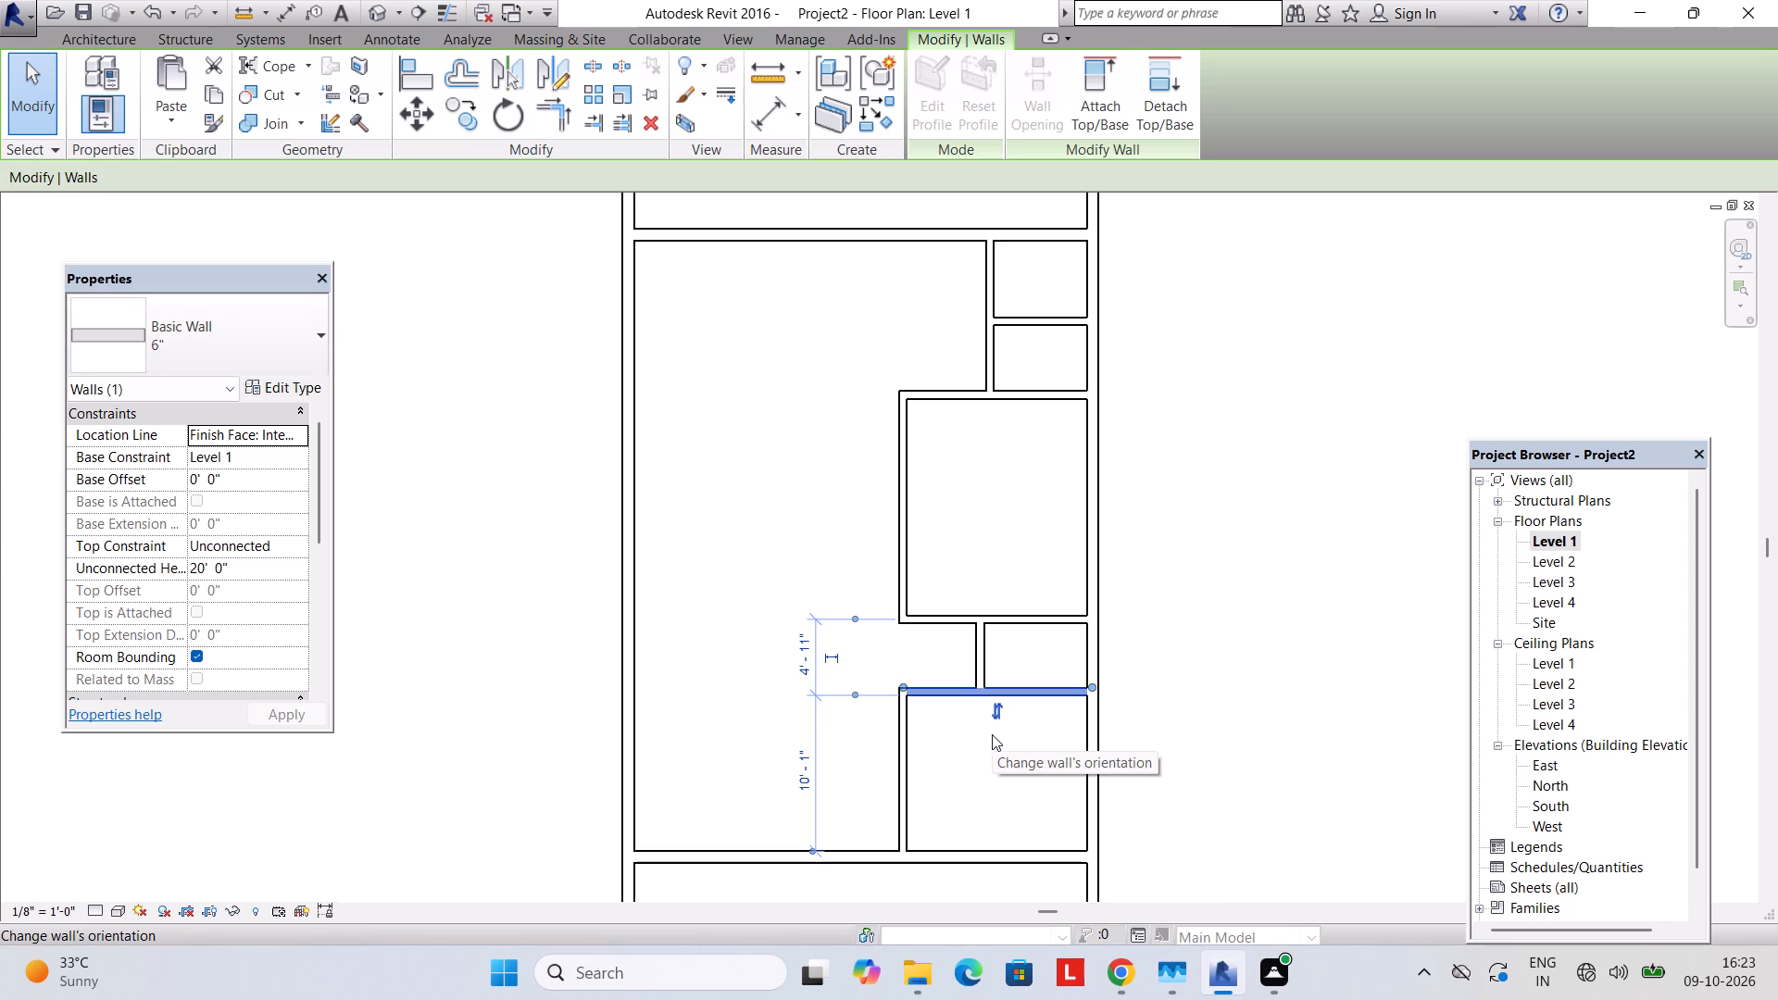
left_click(796, 777)
type("10'")
key("Return")
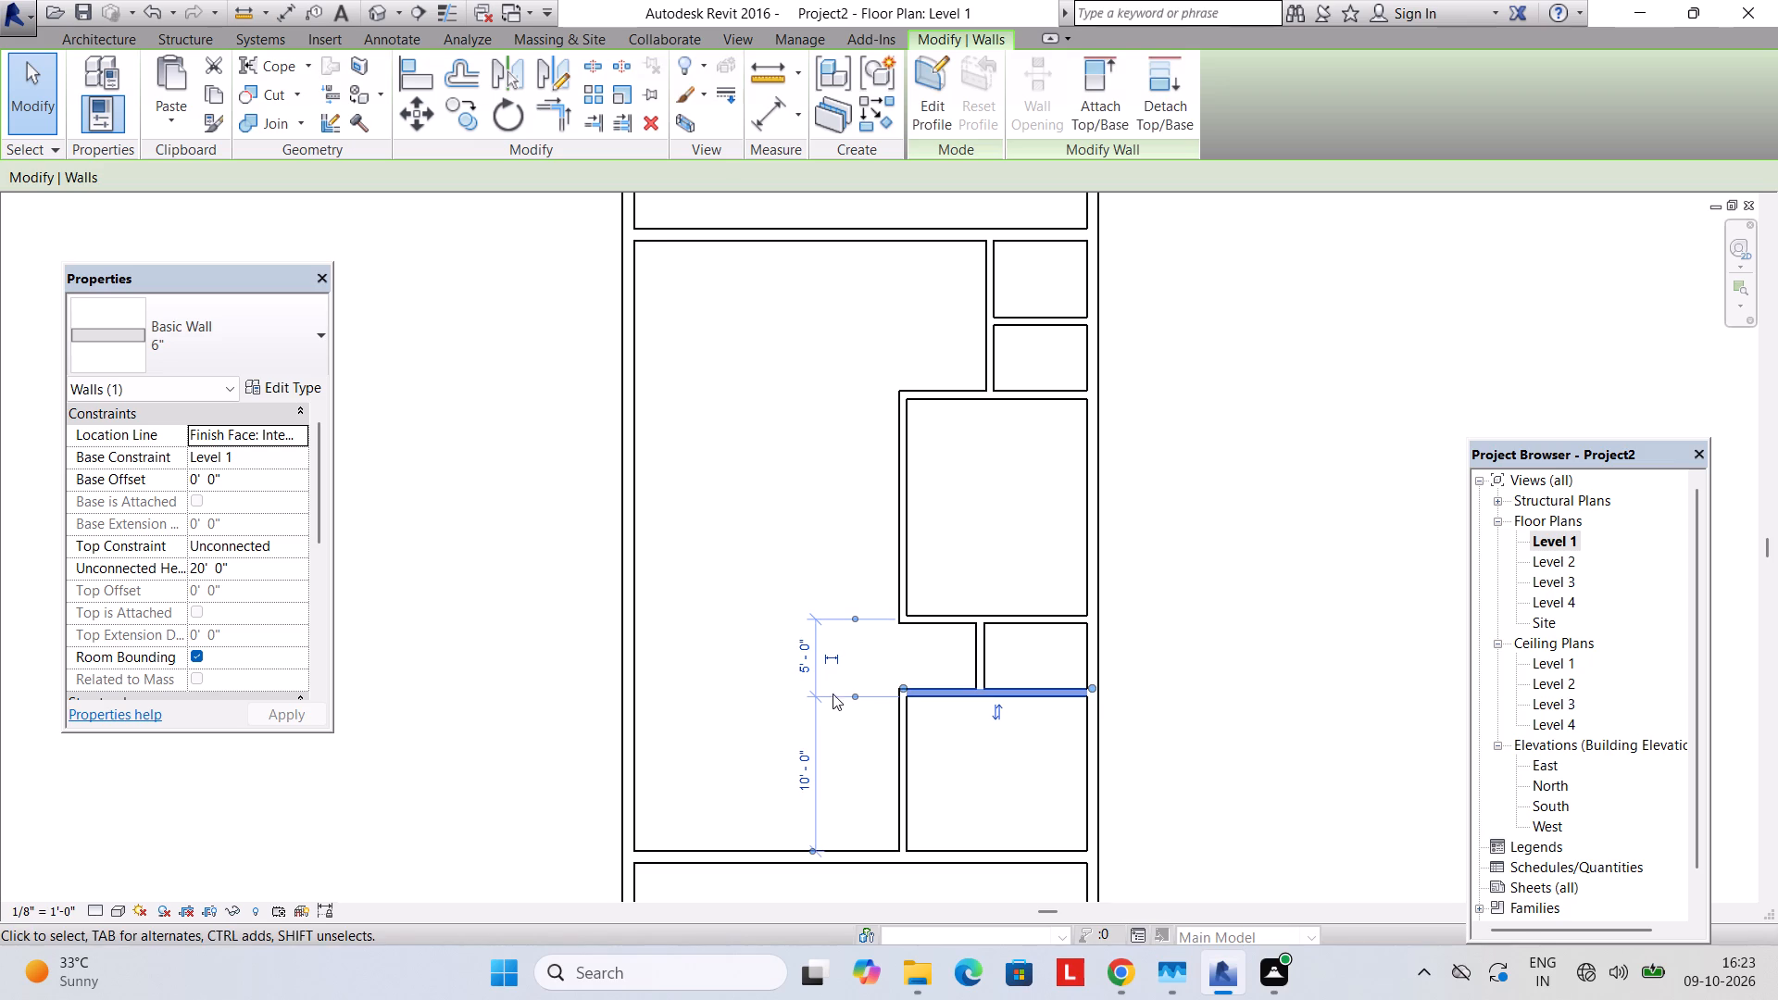
Nudge the 6" wall between the two upper small rooms upward until the lower of them has a 5' clear height in plan.
left_click(979, 636)
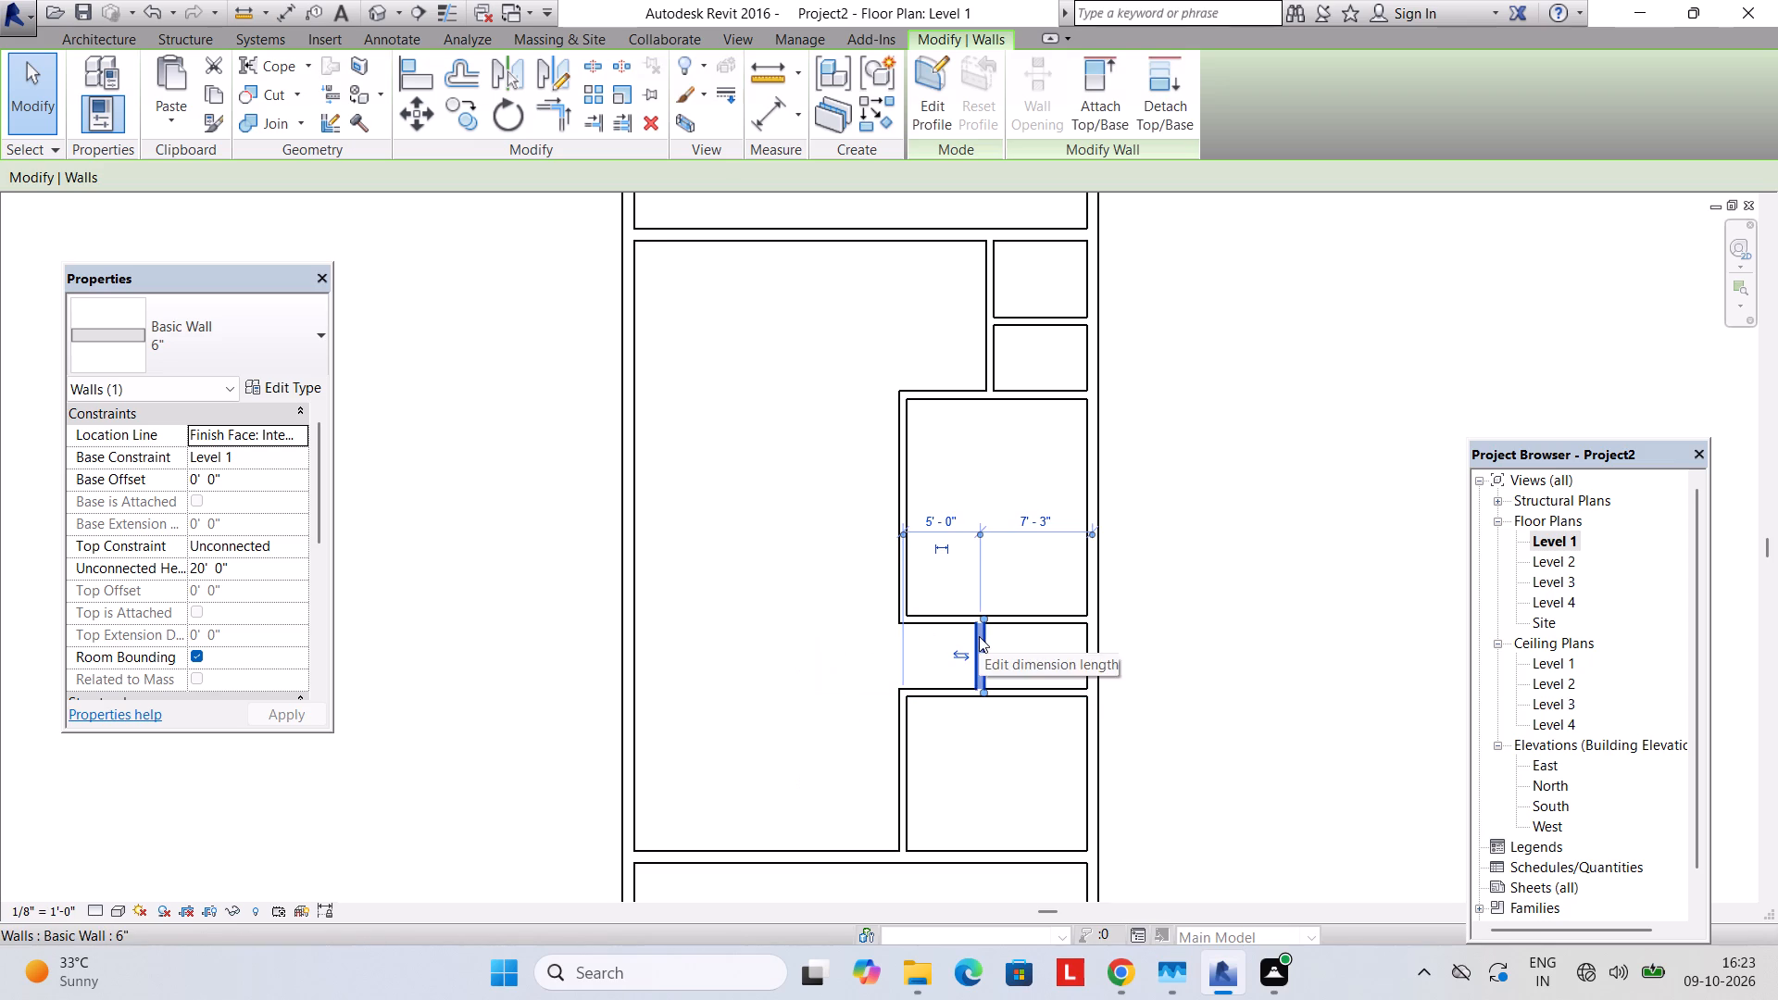
left_click(907, 489)
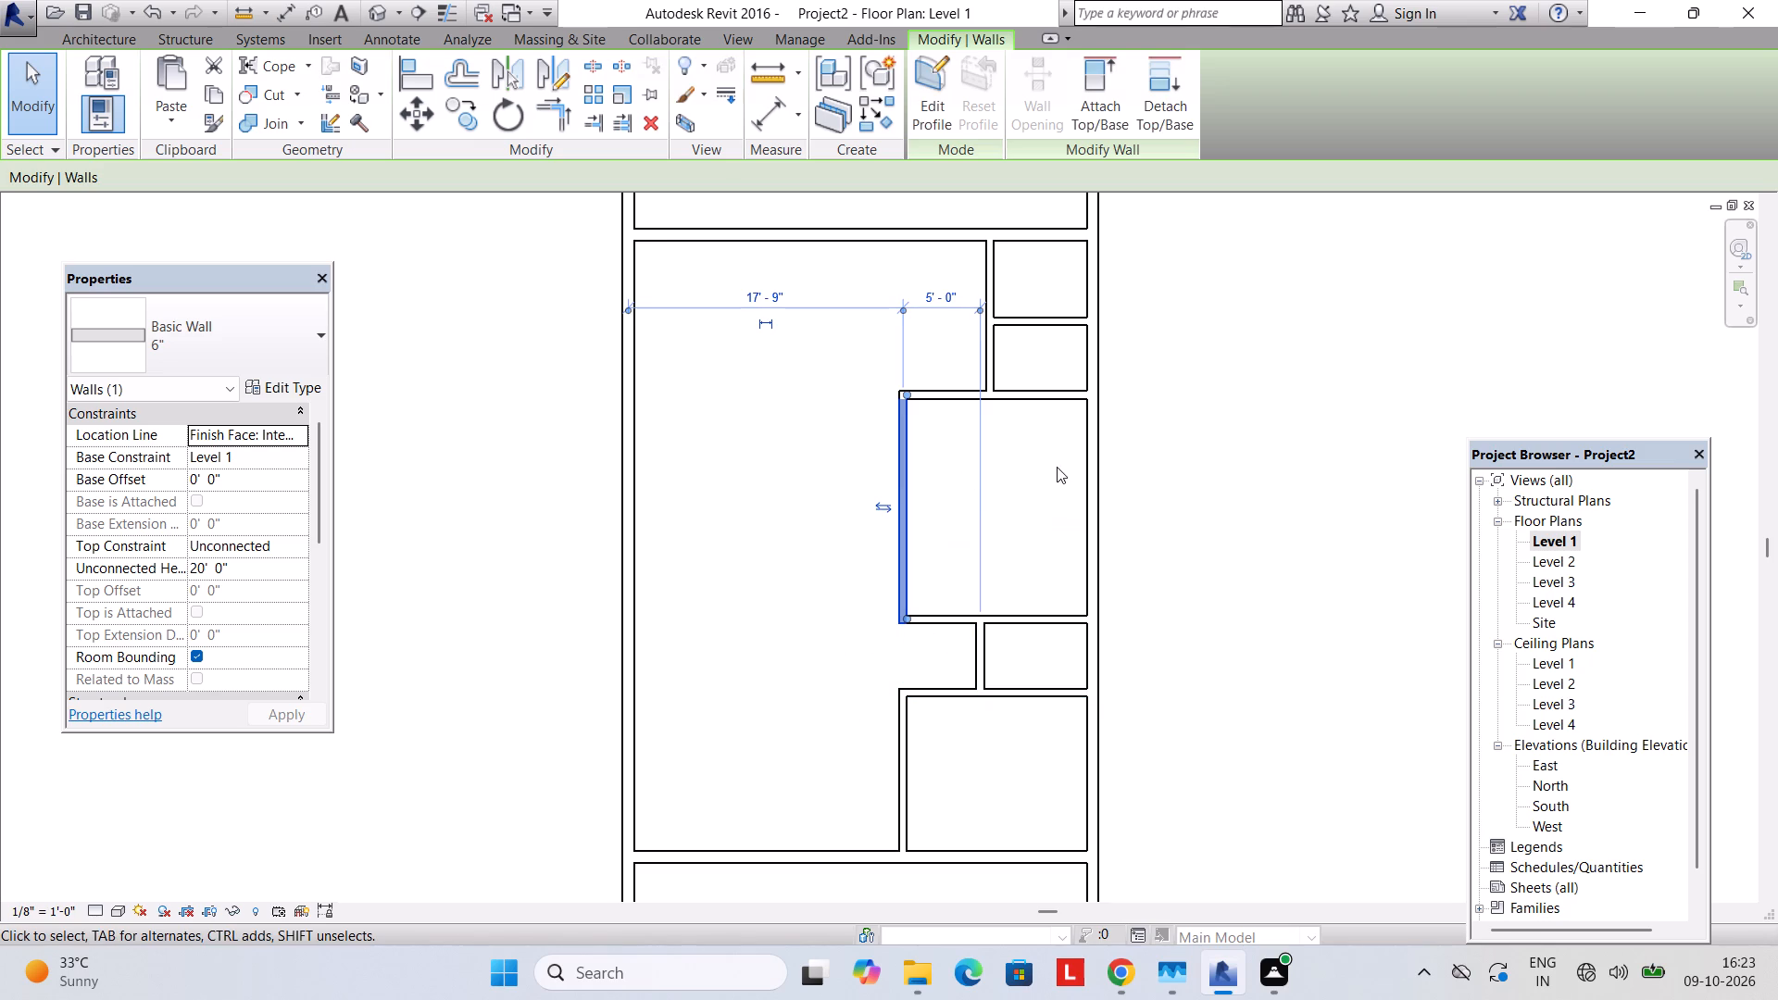
left_click(1013, 391)
middle_click_drag(1013, 487, 976, 593)
left_click(990, 420)
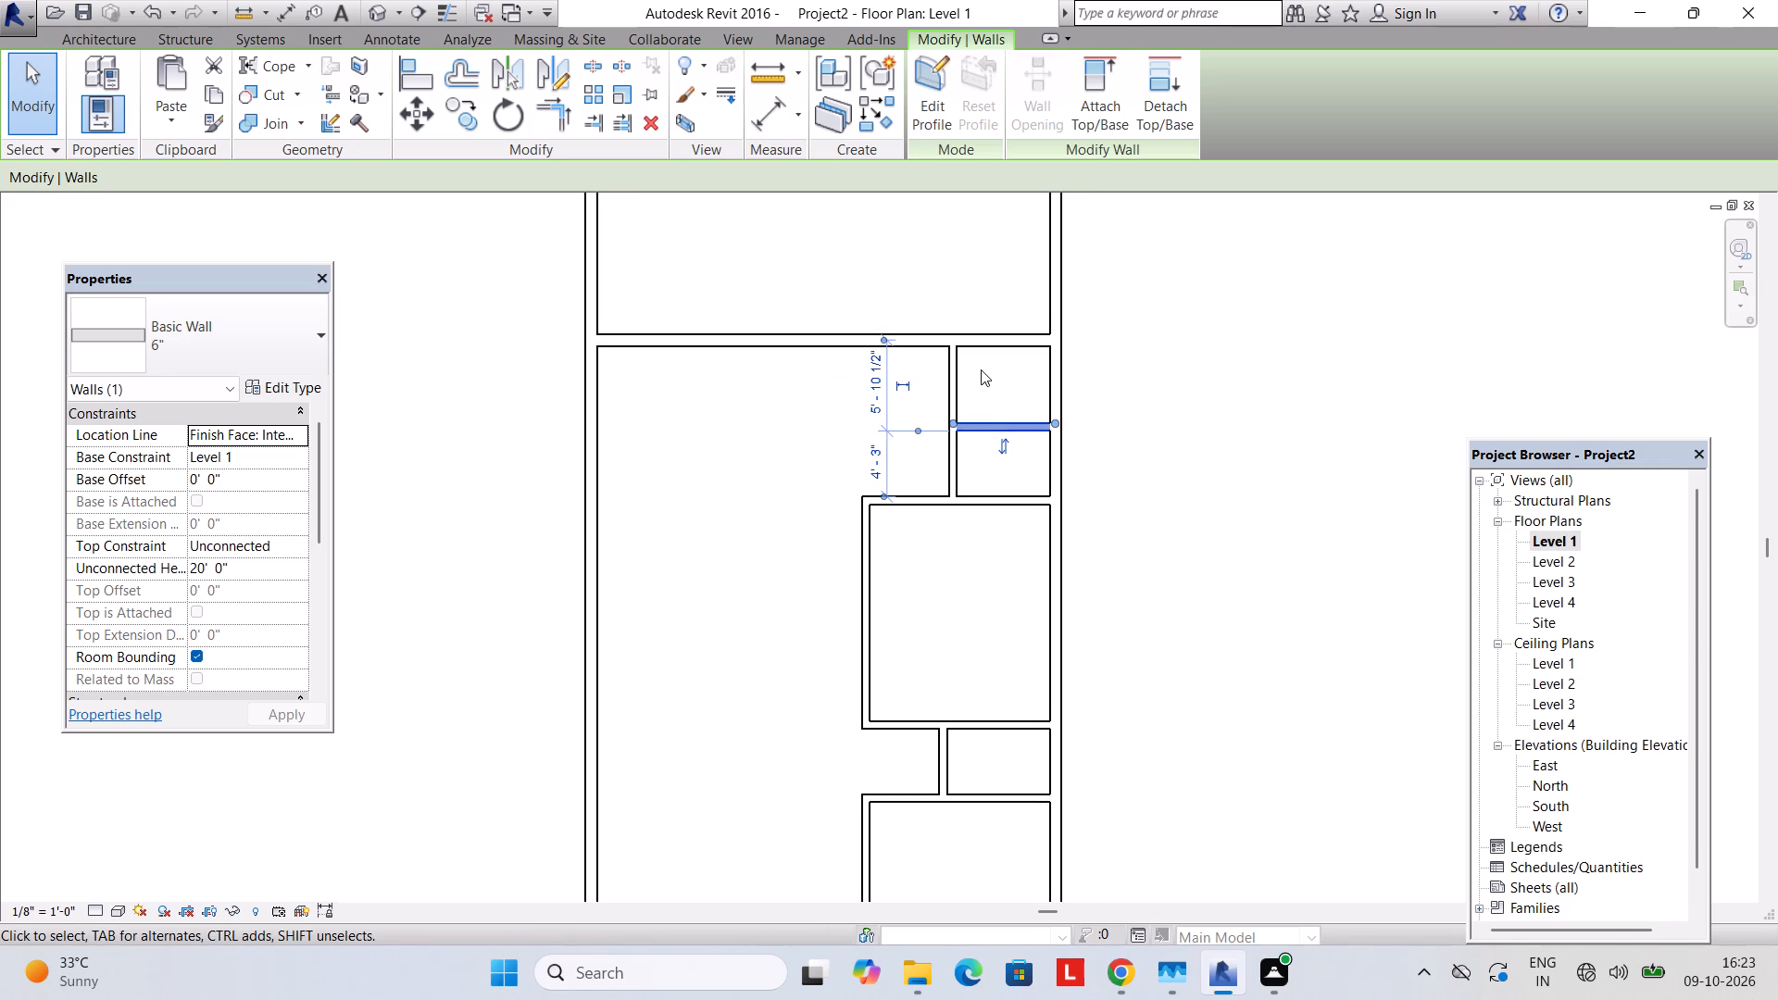
scroll(892, 494, "up", 2)
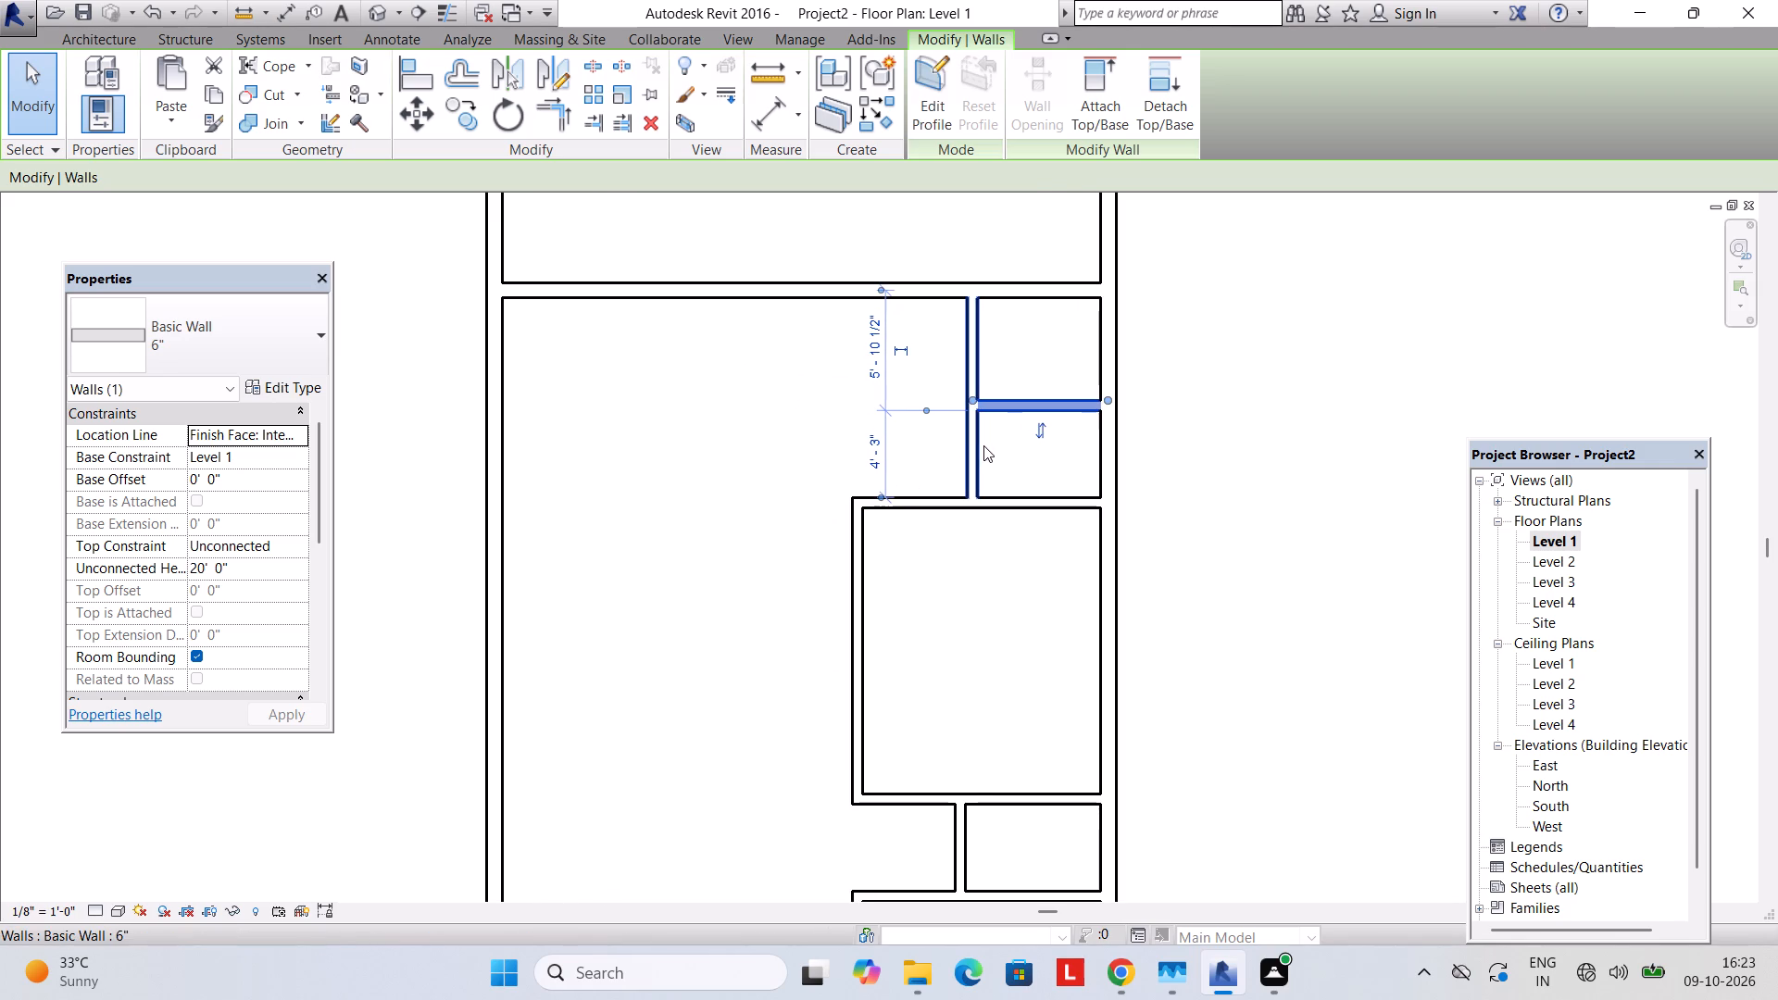
key("Up")
key("Up")
key("Up")
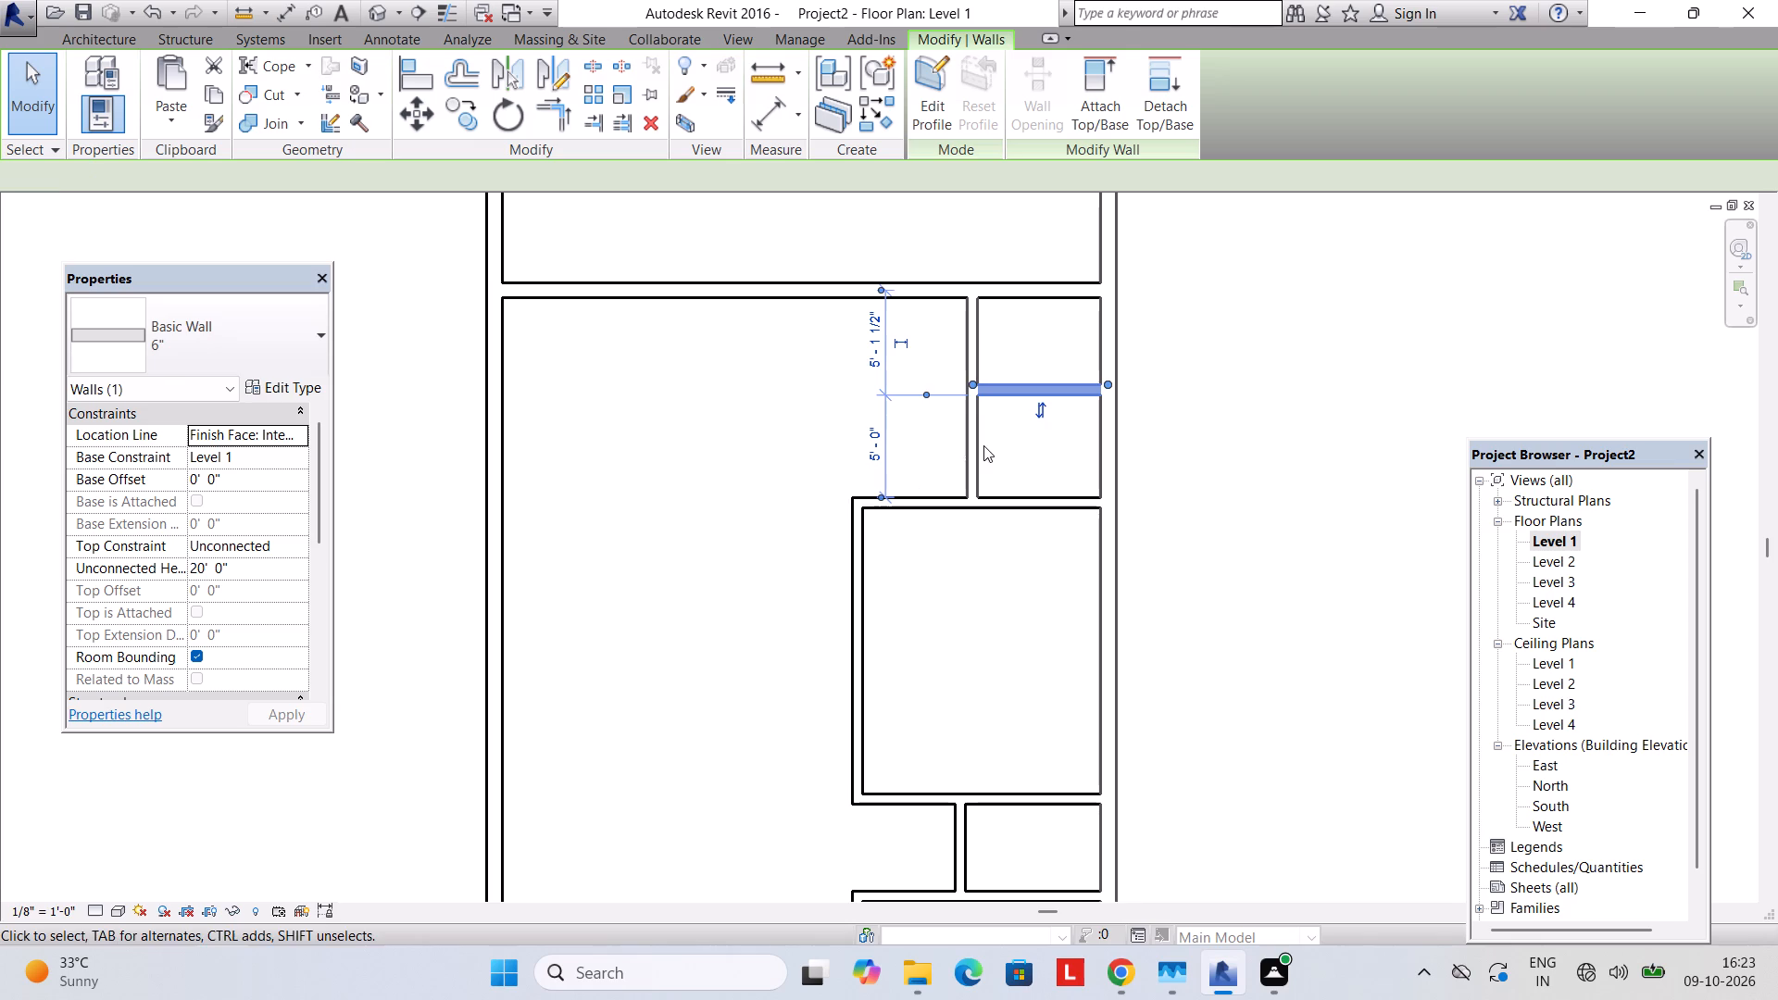
Nudge the full-width 9" wall above the upper small rooms upward until the uppermost small room is 5' clear in plan.
left_click(1018, 289)
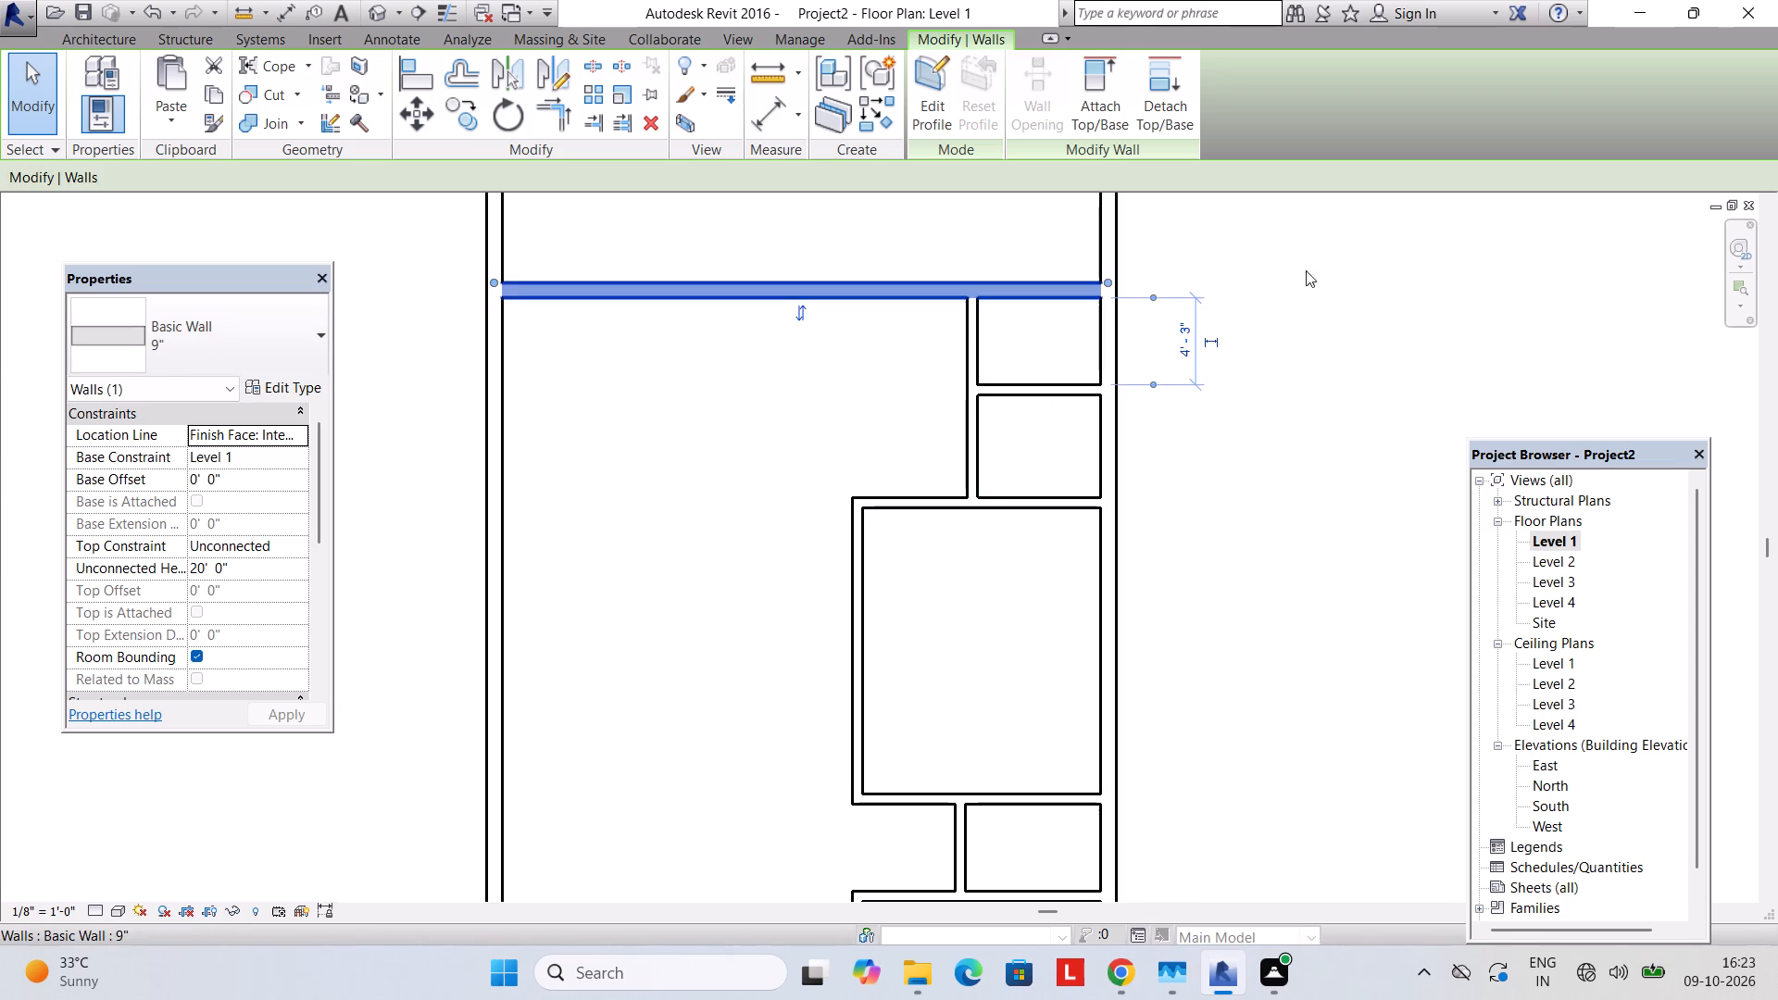
key("Up")
key("Up")
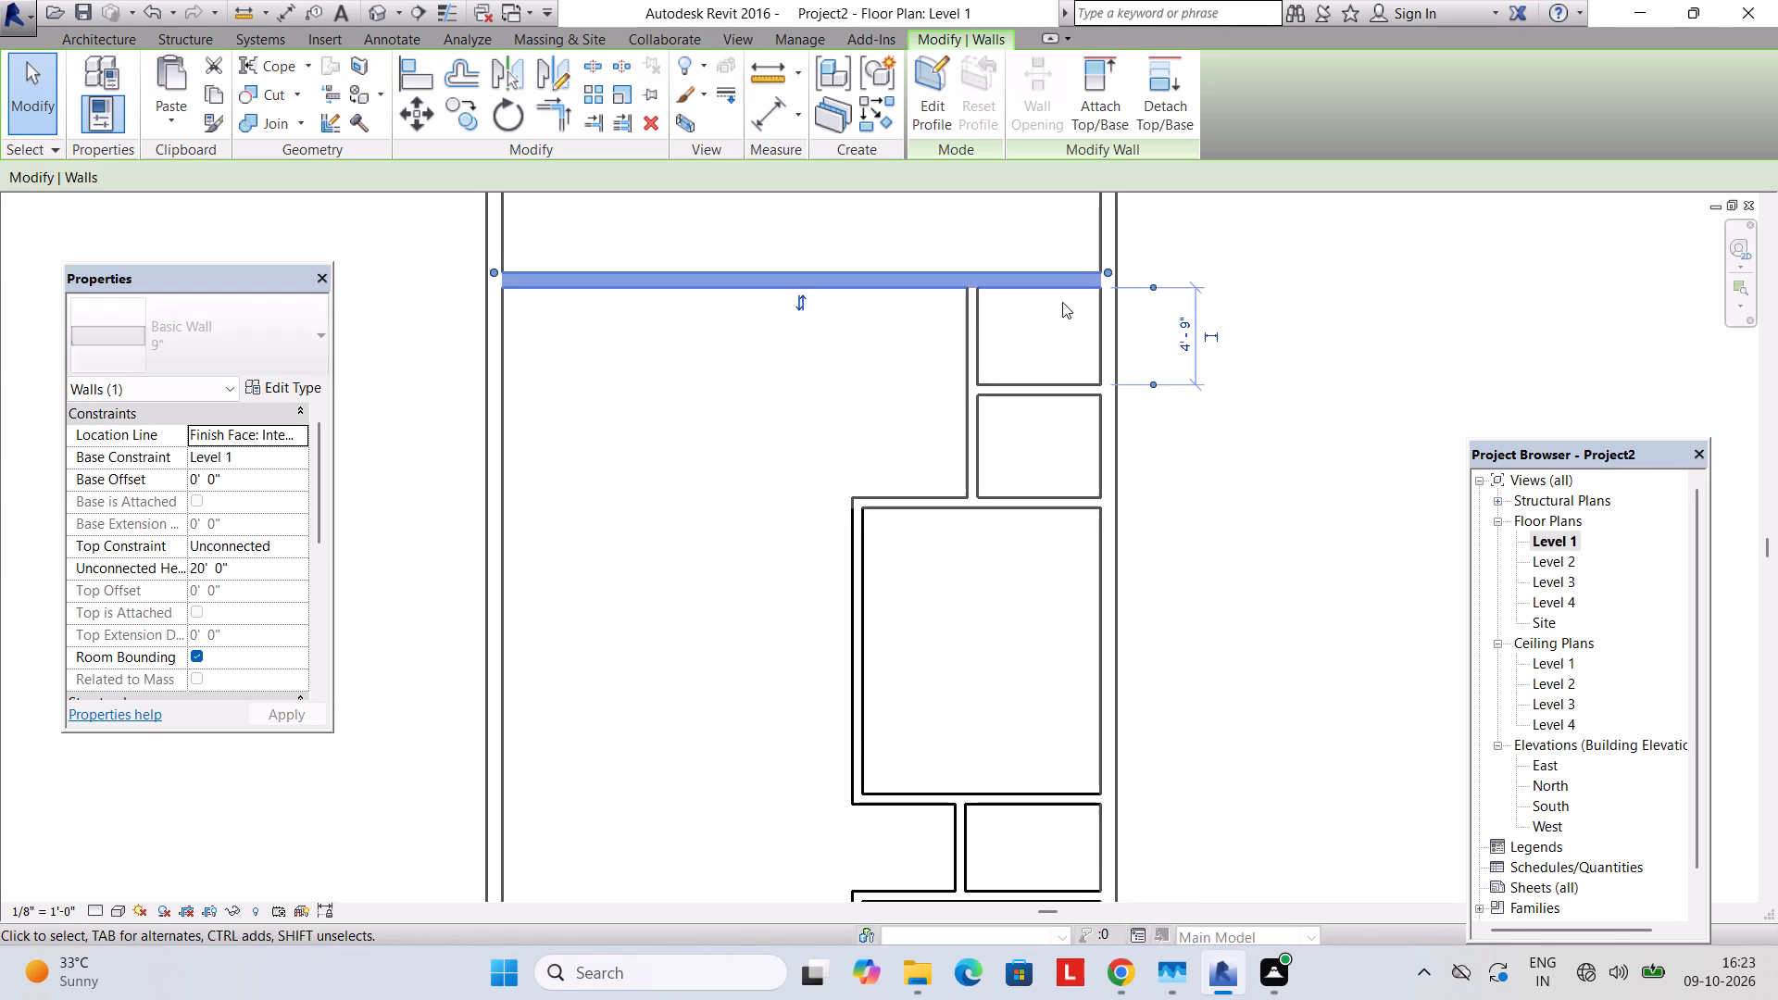
key("Up")
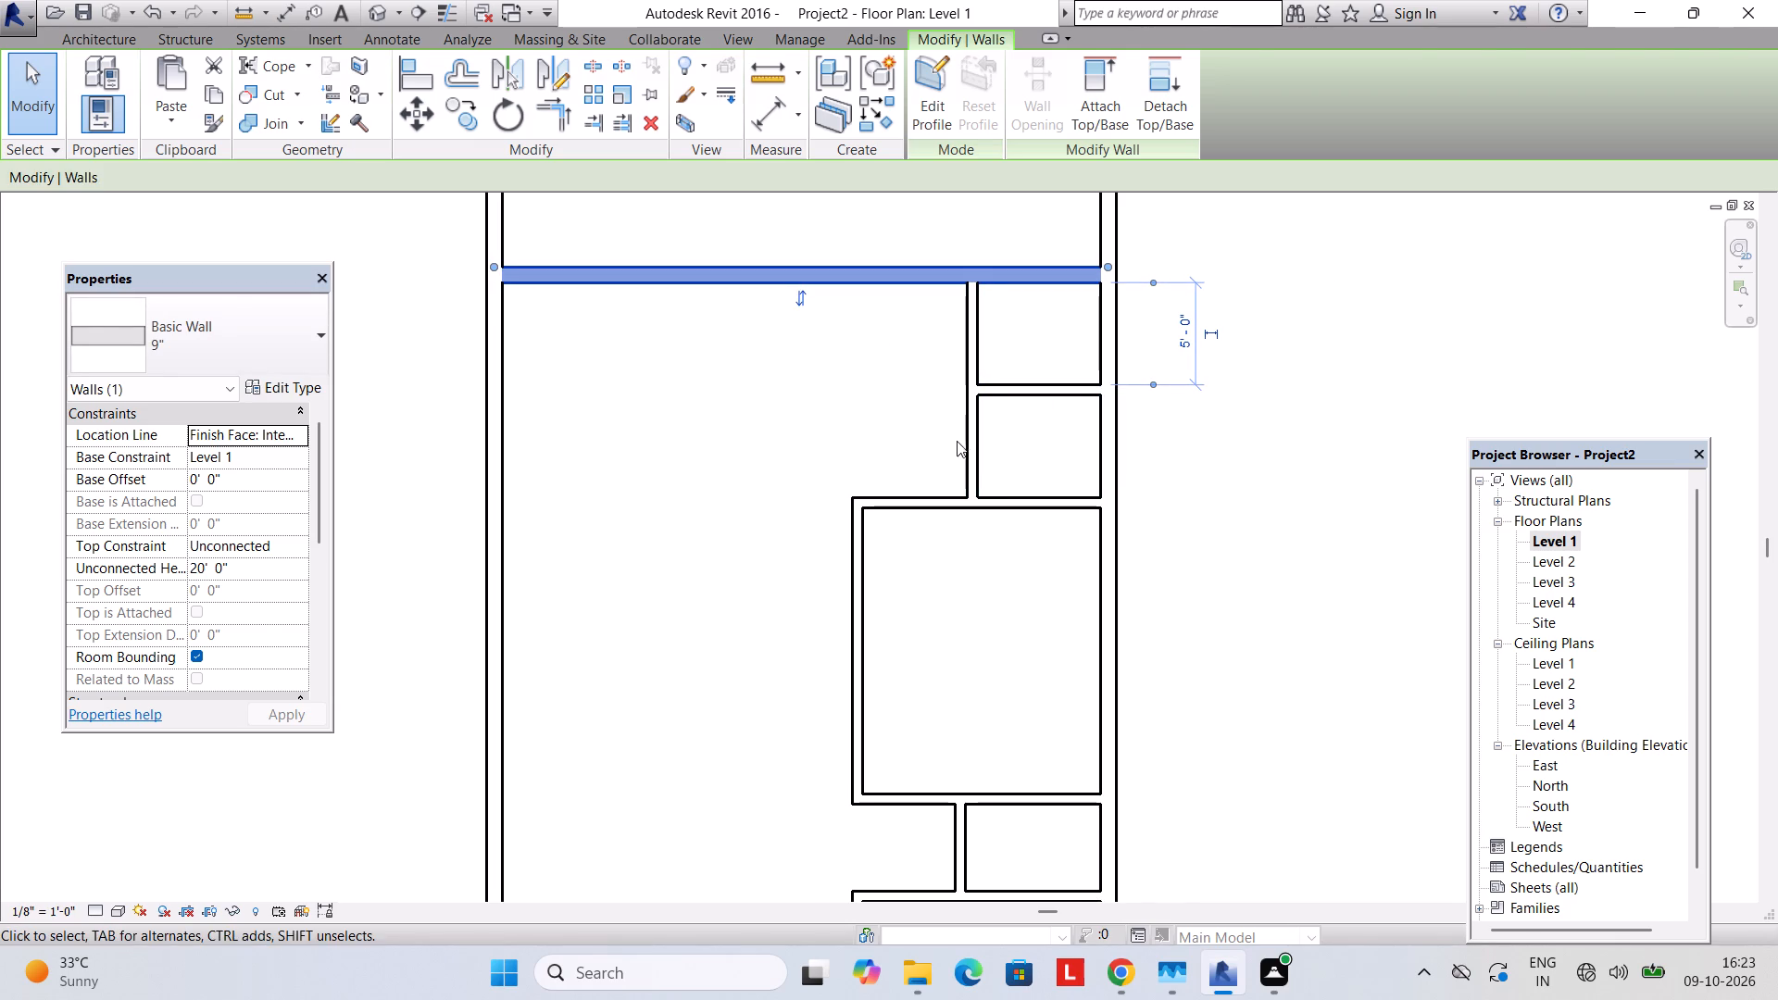
key("Escape")
Check the spacing of the upper small rooms' 6" walls, and review the overall Level 1 wall layout.
left_click(1011, 405)
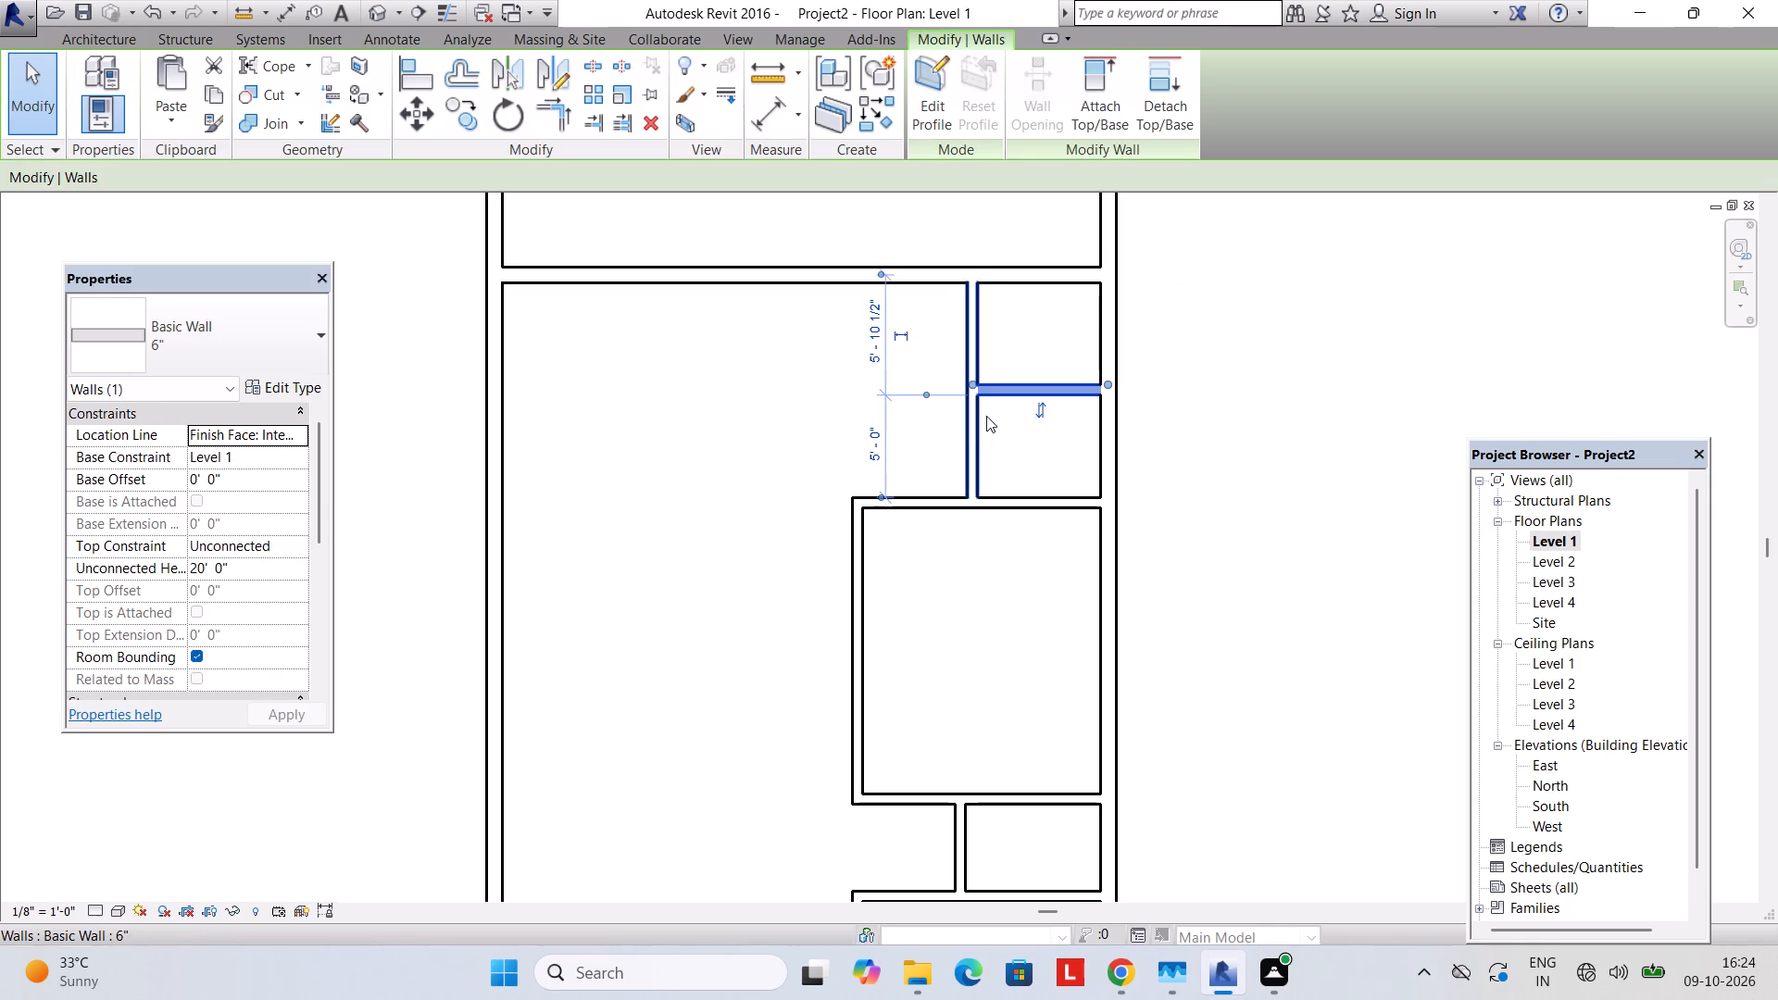
key("Escape")
left_click(958, 439)
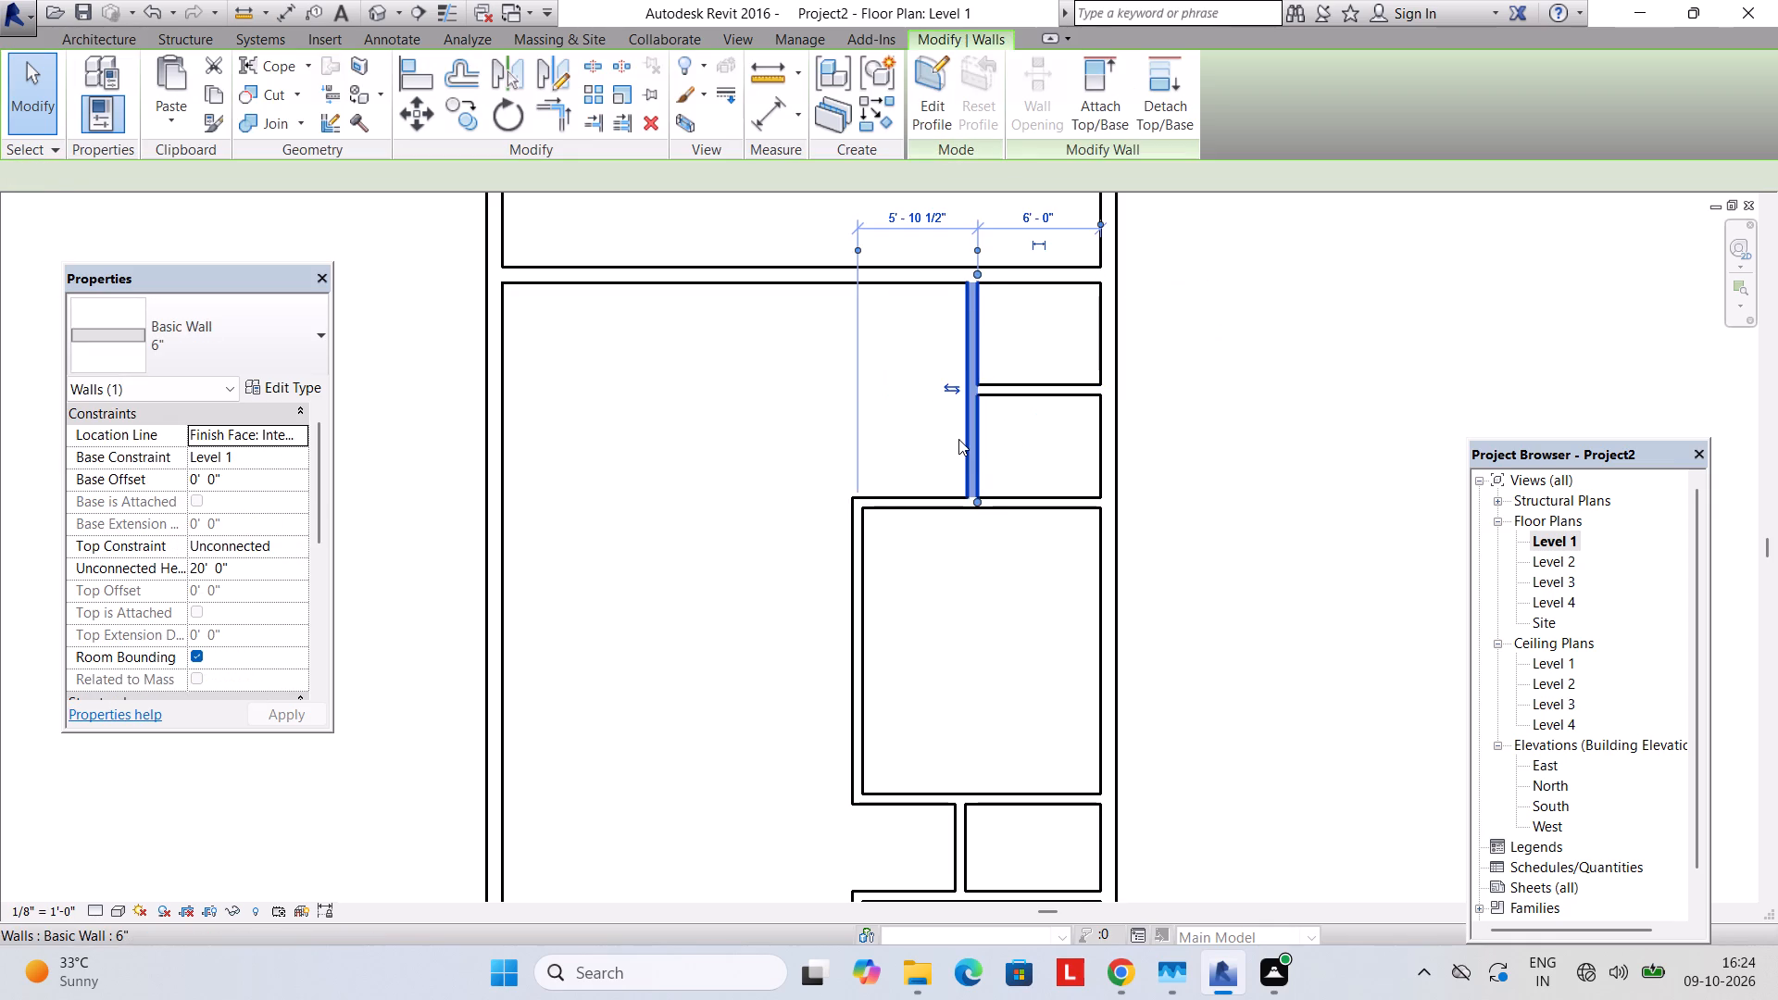
key("Escape")
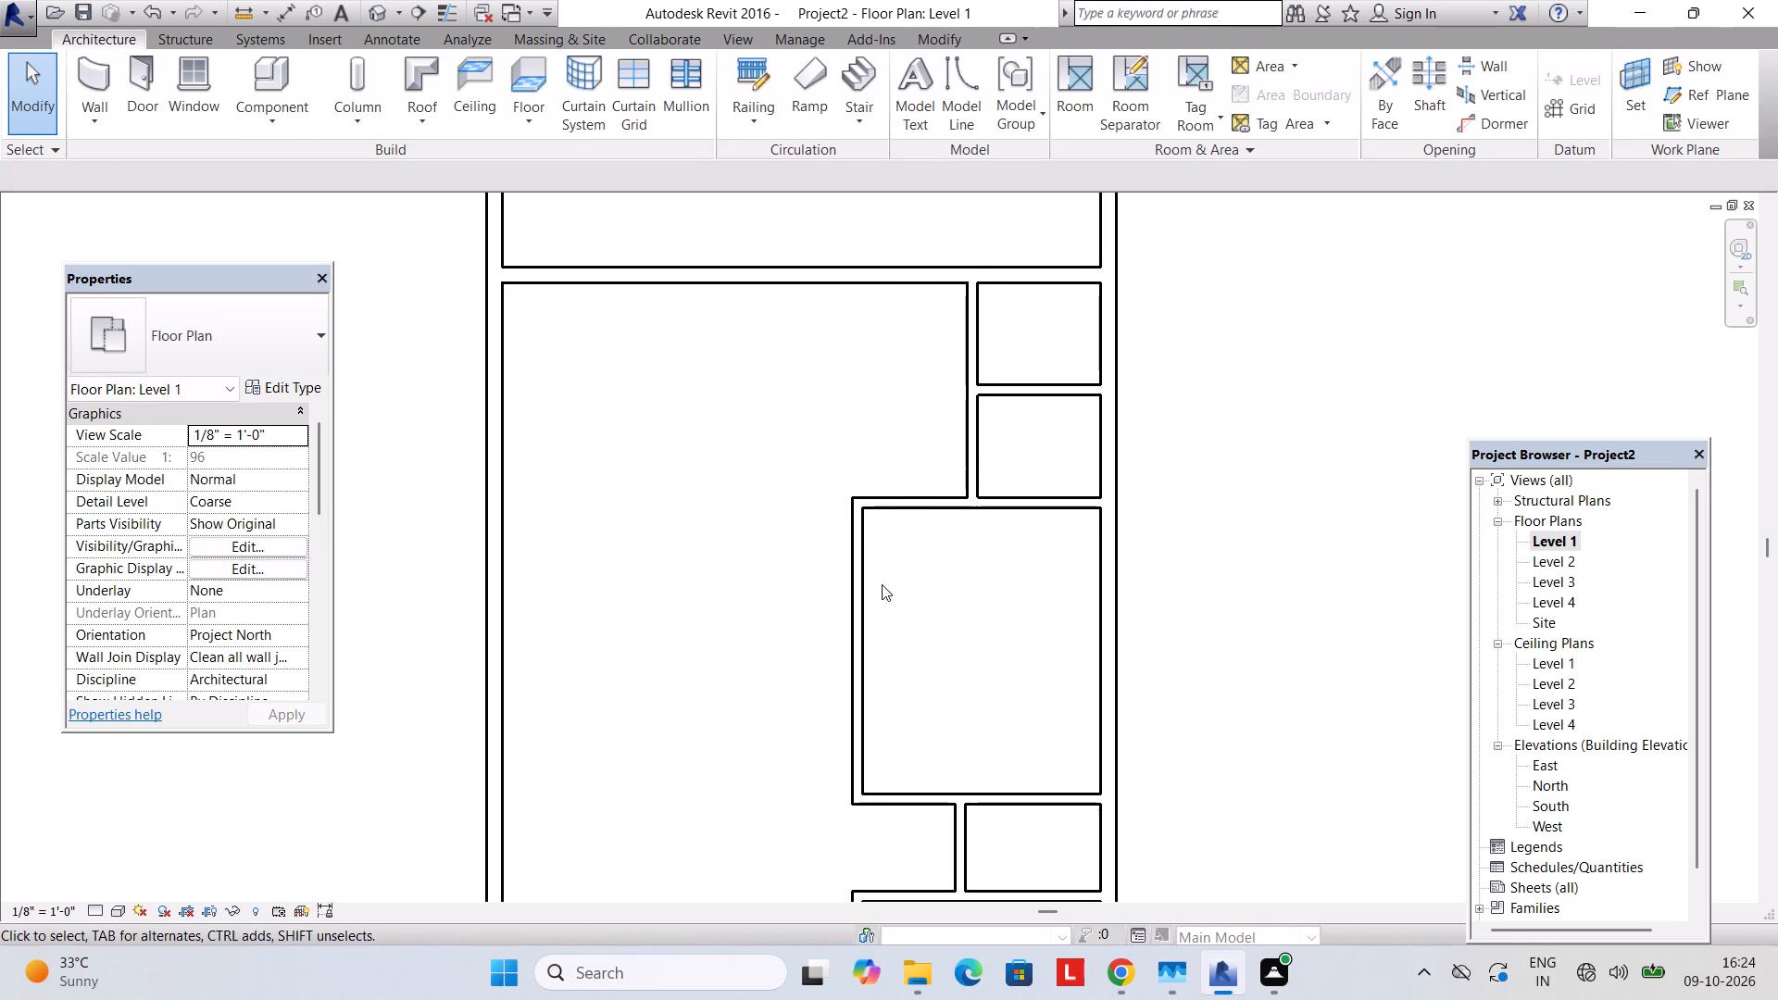
left_click(858, 602)
key("Escape")
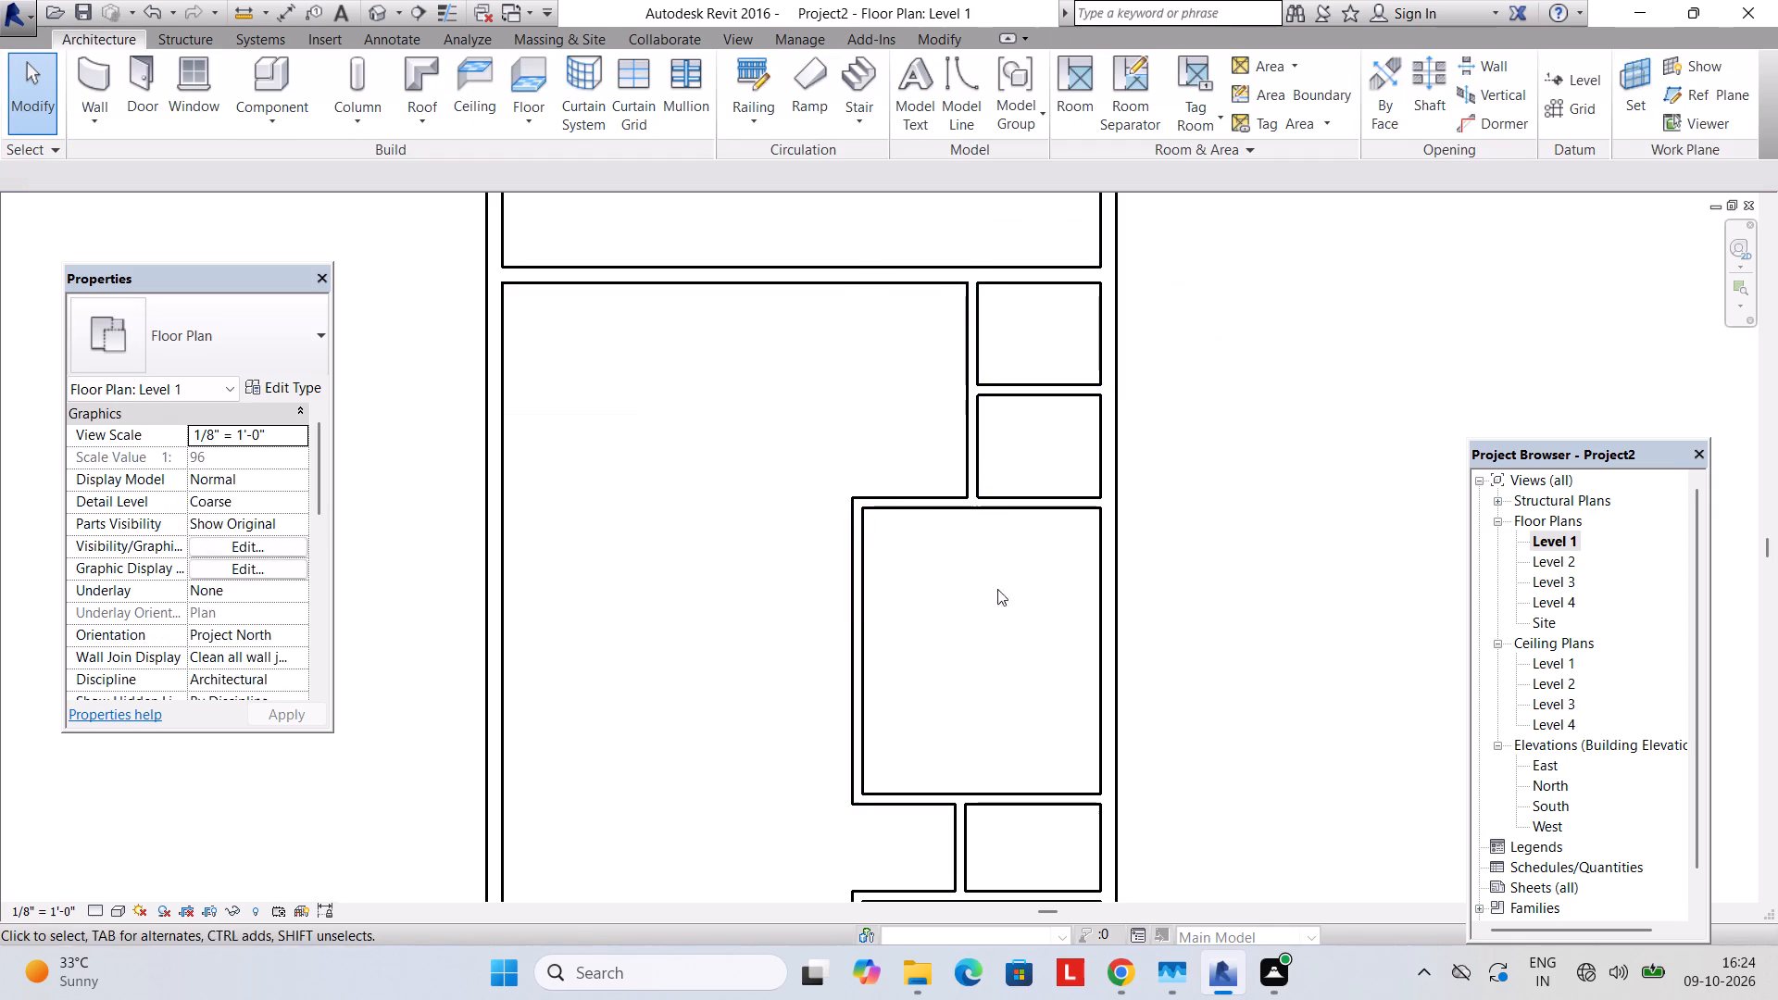
left_click(1120, 556)
key("Escape")
scroll(1082, 587, "down", 3)
middle_click_drag(1091, 596, 1236, 491)
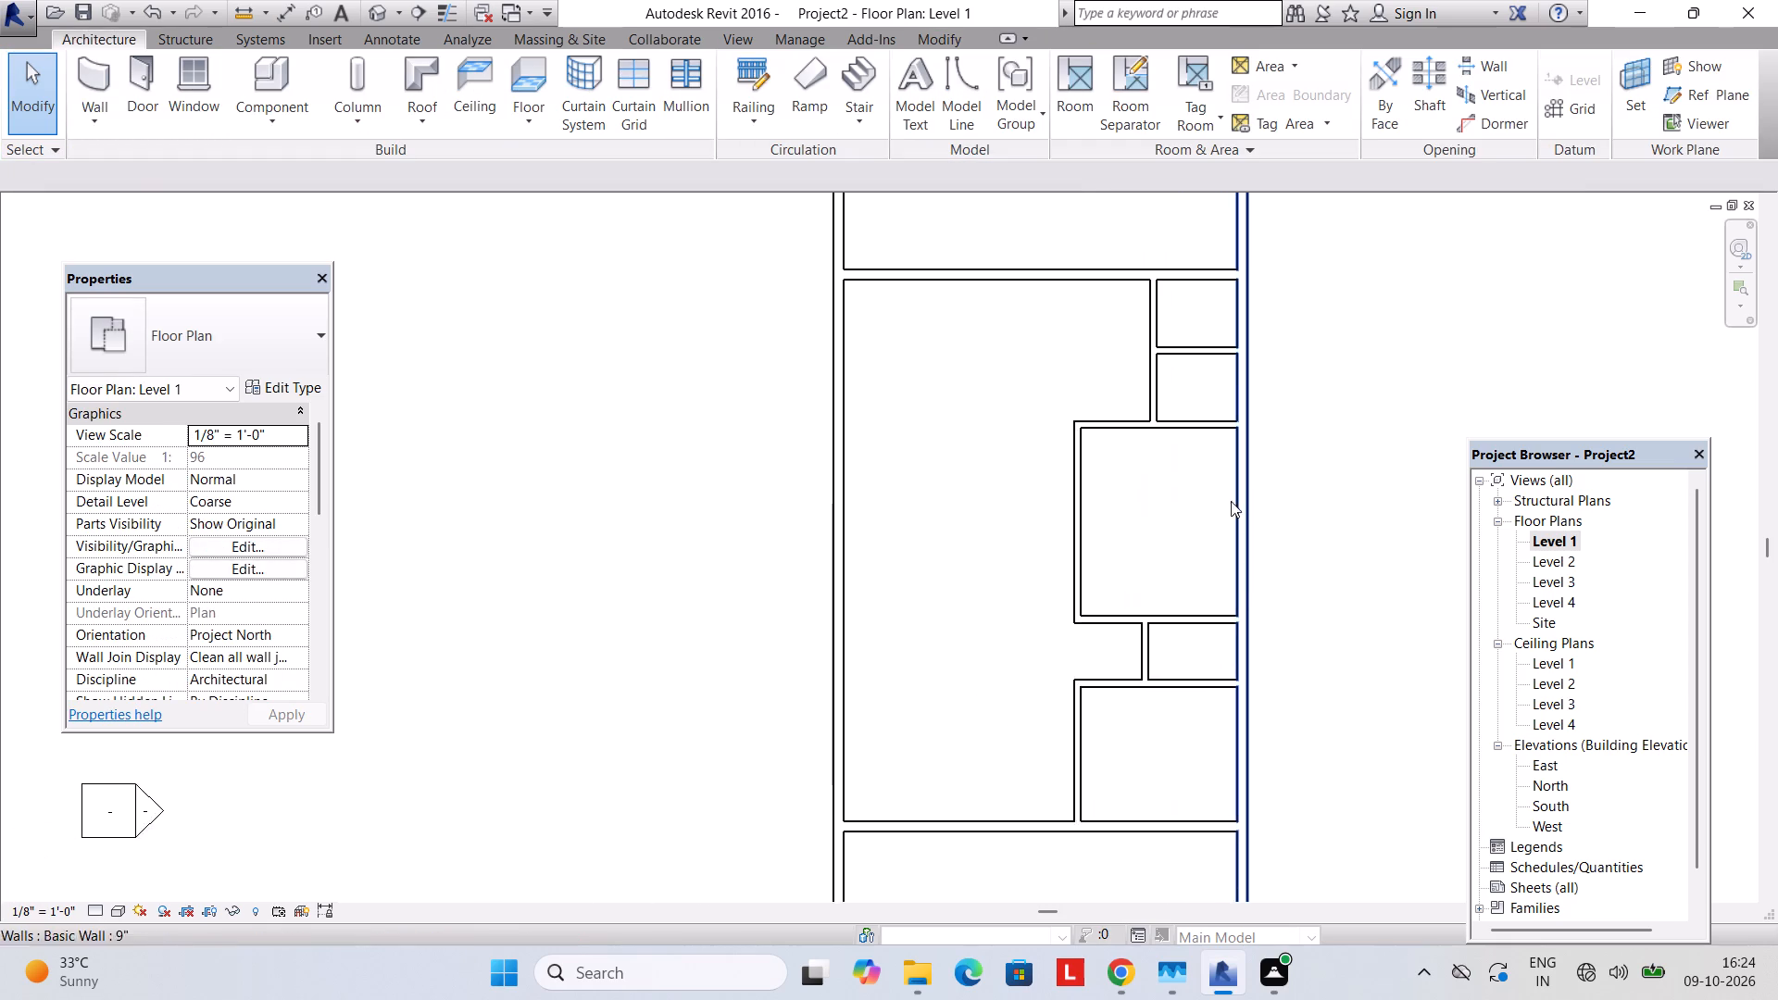
scroll(1222, 506, "down", 1)
middle_click_drag(1231, 506, 1128, 514)
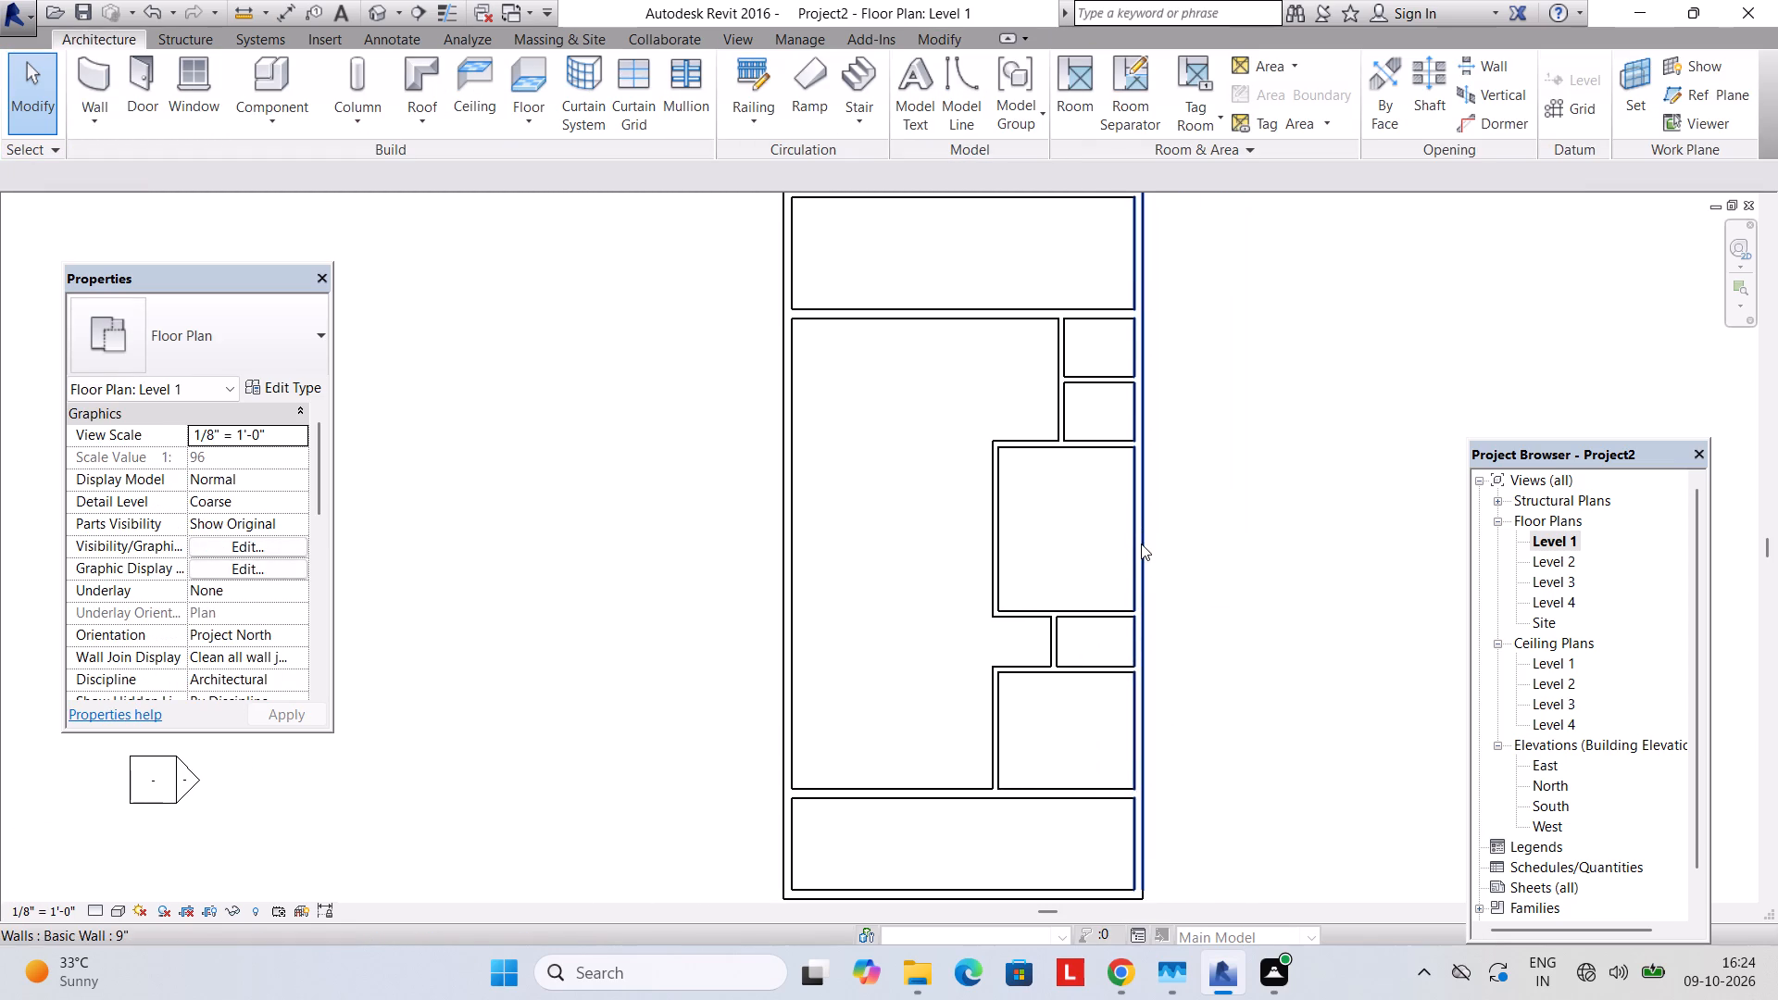
Draw a vertical 6" wall 12' long down from the upper full-width 9" wall, starting 11' from the left outer wall.
middle_click_drag(1135, 560, 1212, 670)
middle_click_drag(1045, 615, 1133, 717)
scroll(1084, 658, "down", 1)
middle_click_drag(1096, 645, 1101, 645)
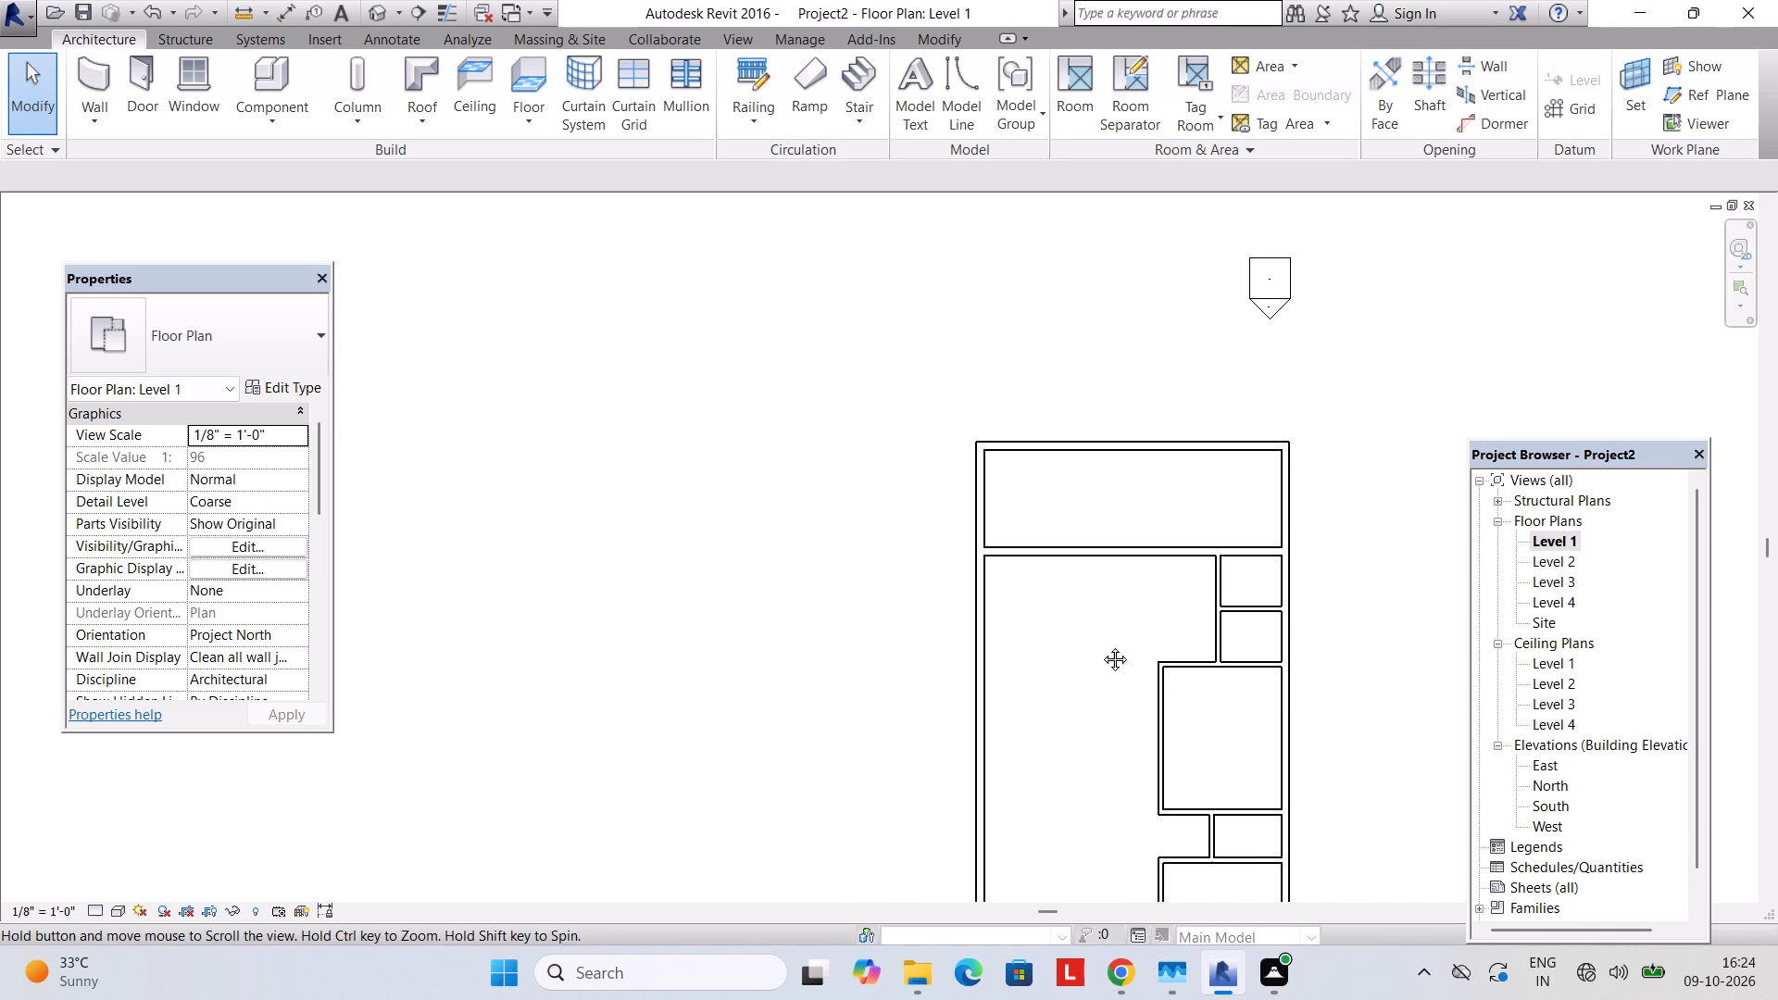
middle_click_drag(1101, 645, 1148, 649)
scroll(1083, 606, "up", 3)
middle_click_drag(1083, 606, 1096, 601)
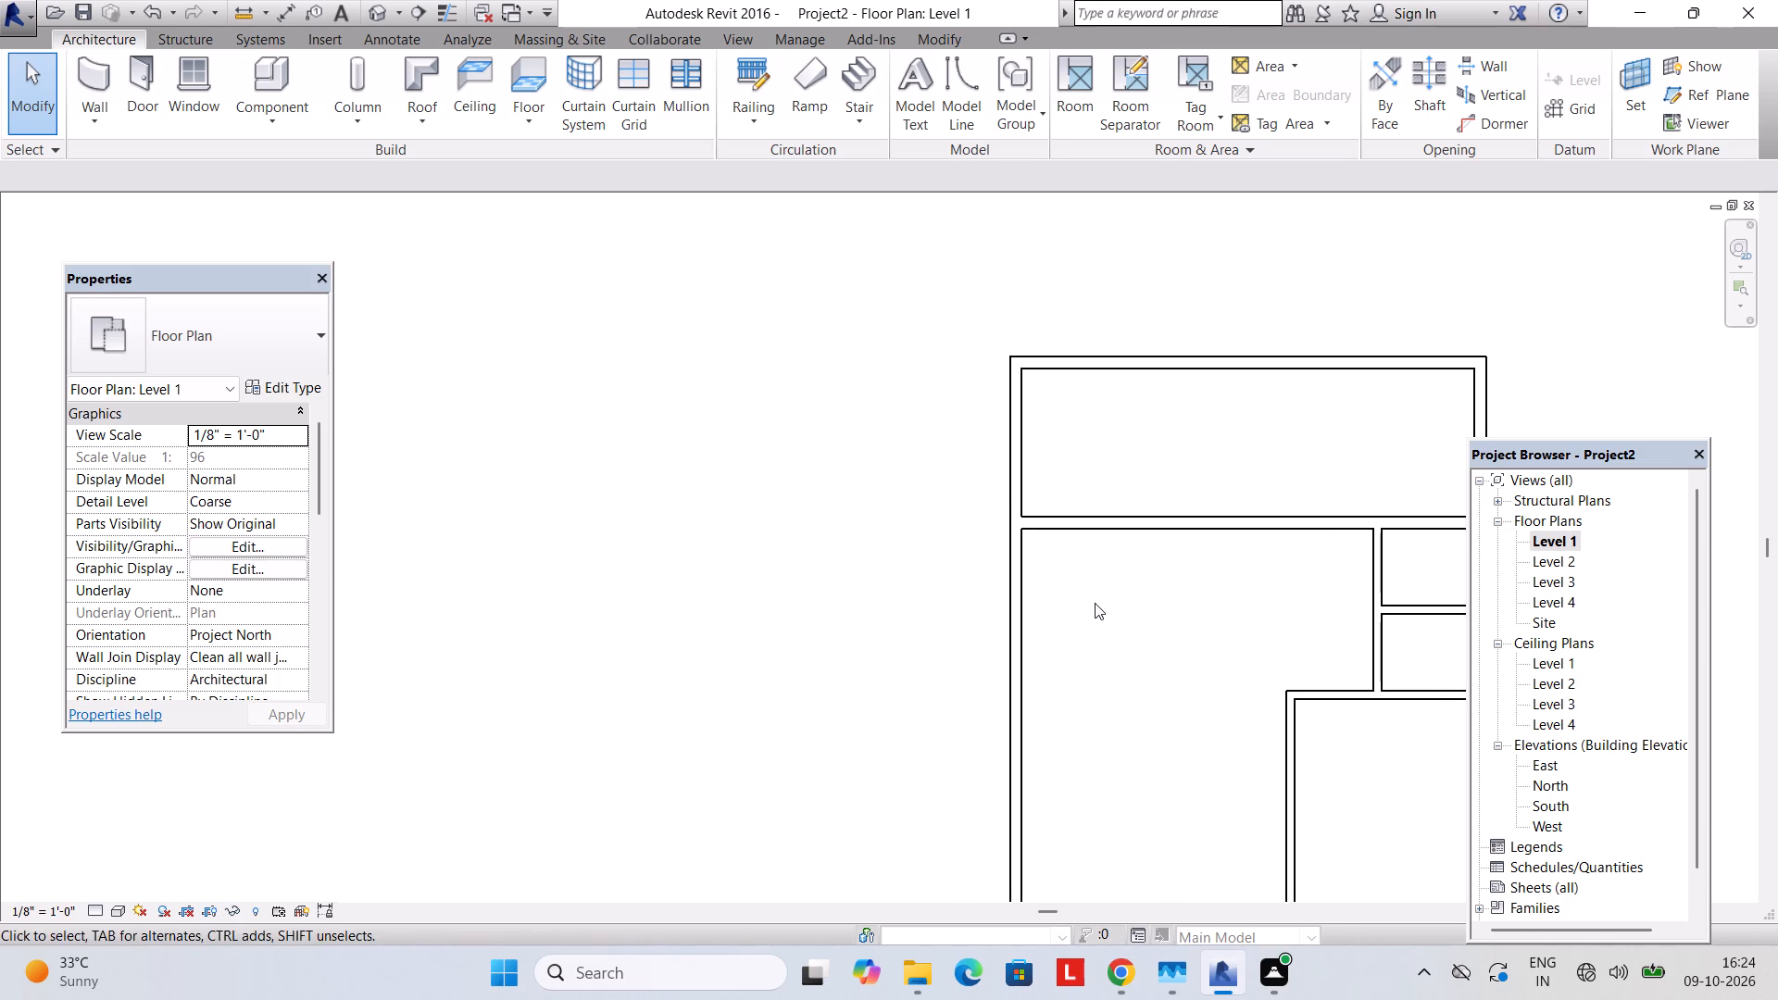
left_click(269, 333)
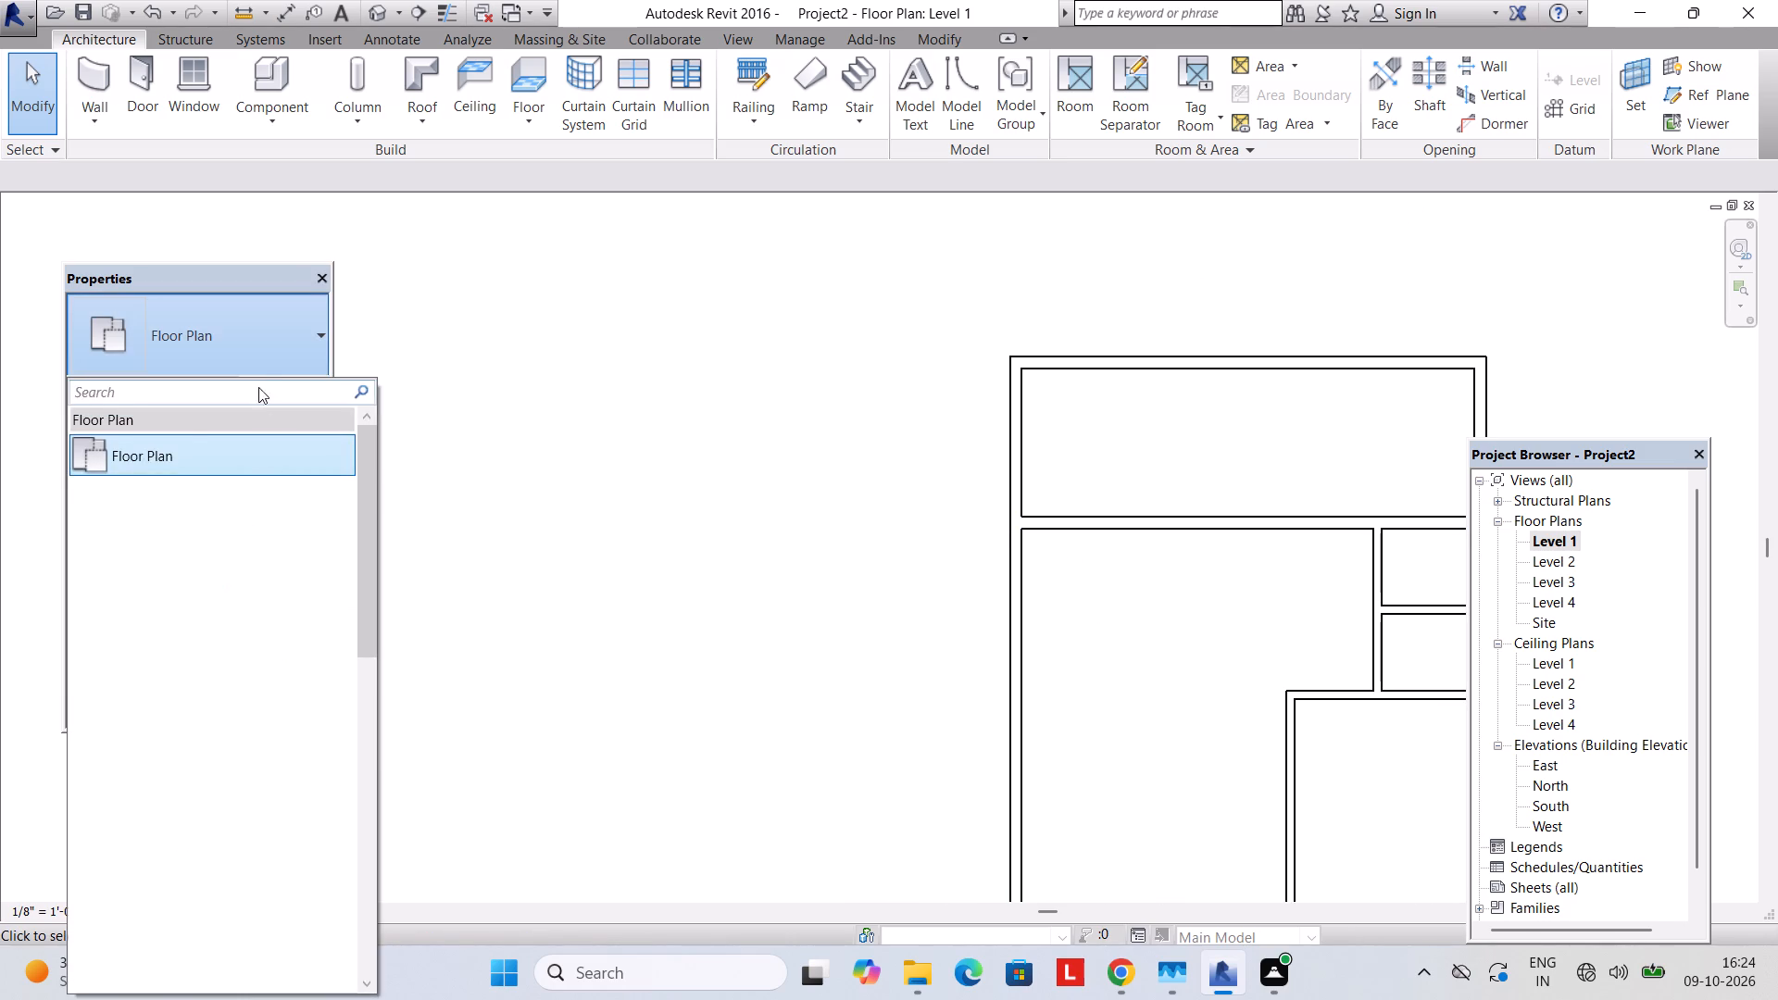
left_click(252, 367)
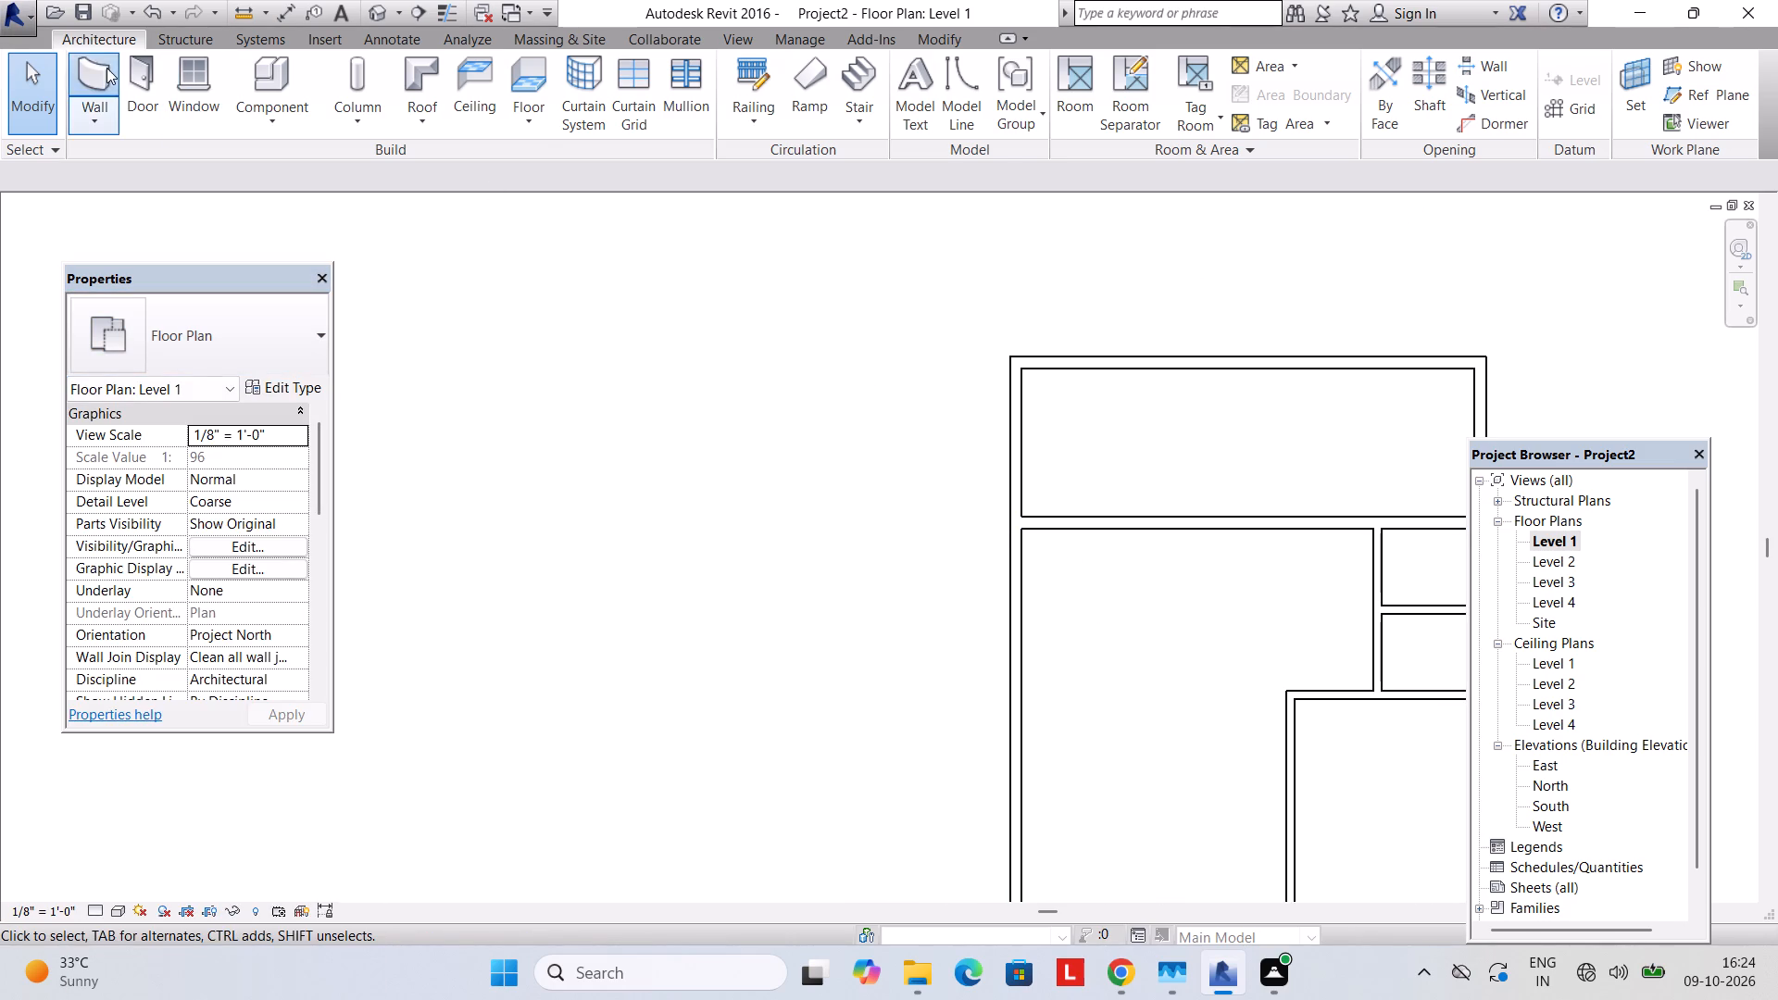
left_click(106, 68)
left_click(194, 341)
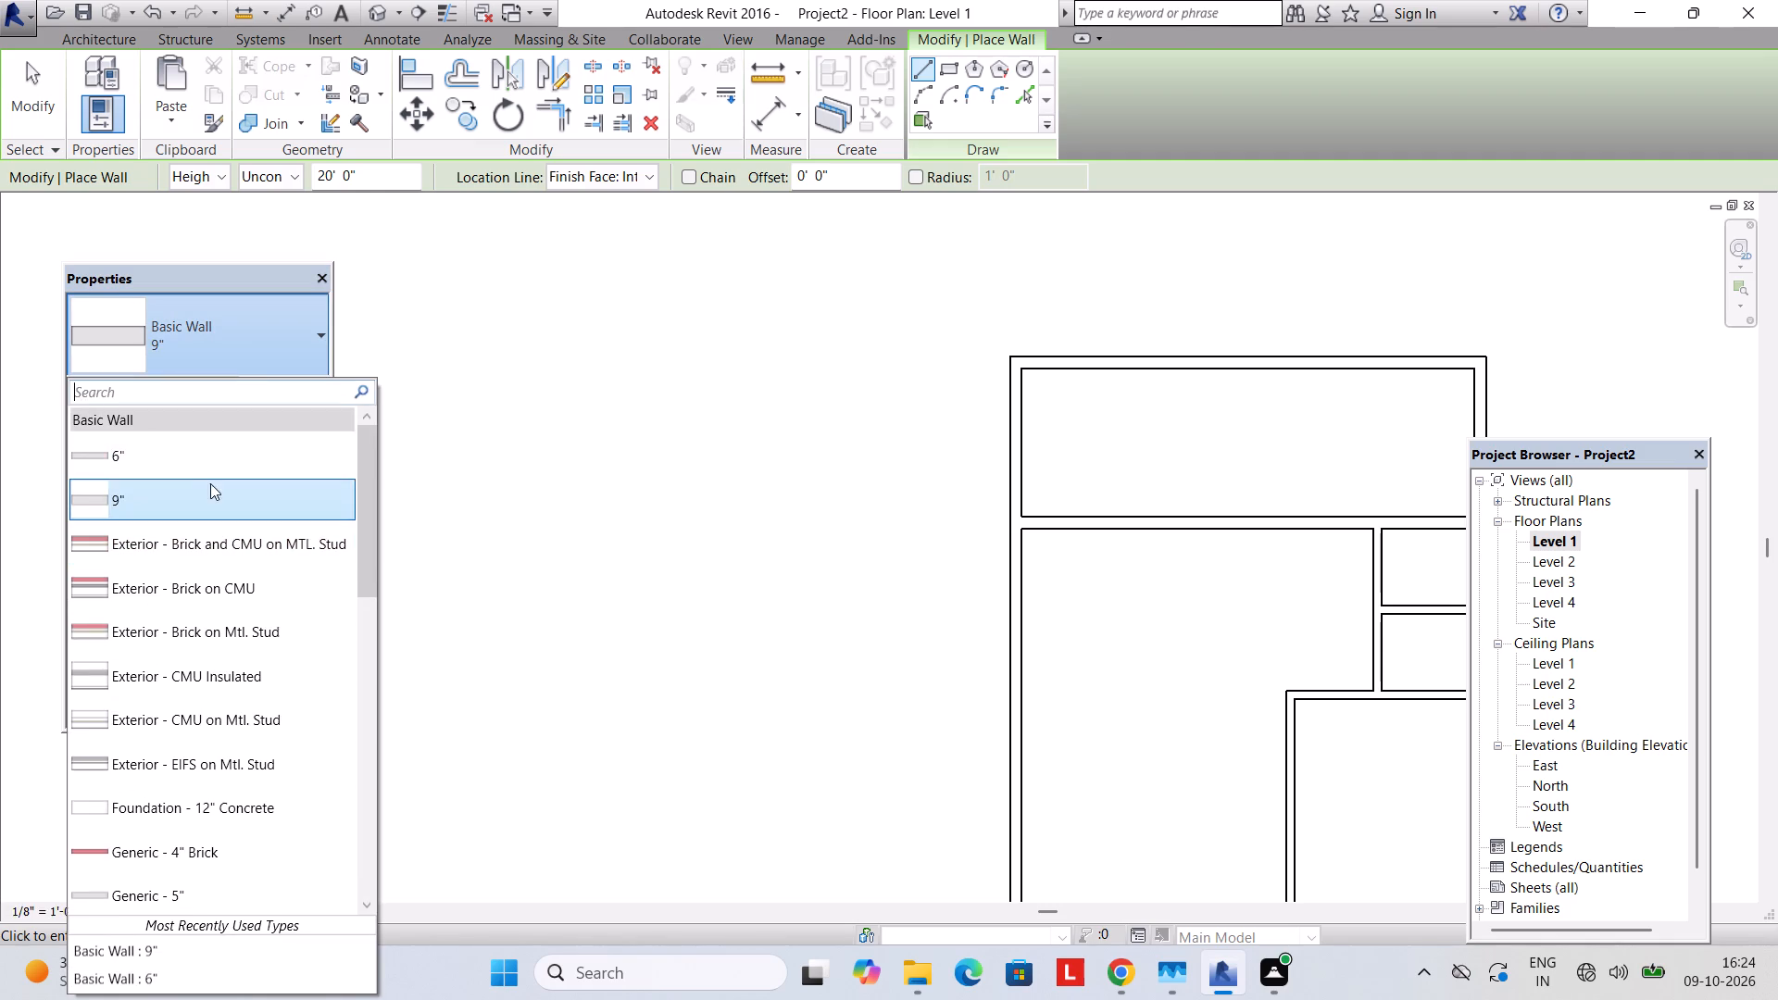
left_click(211, 457)
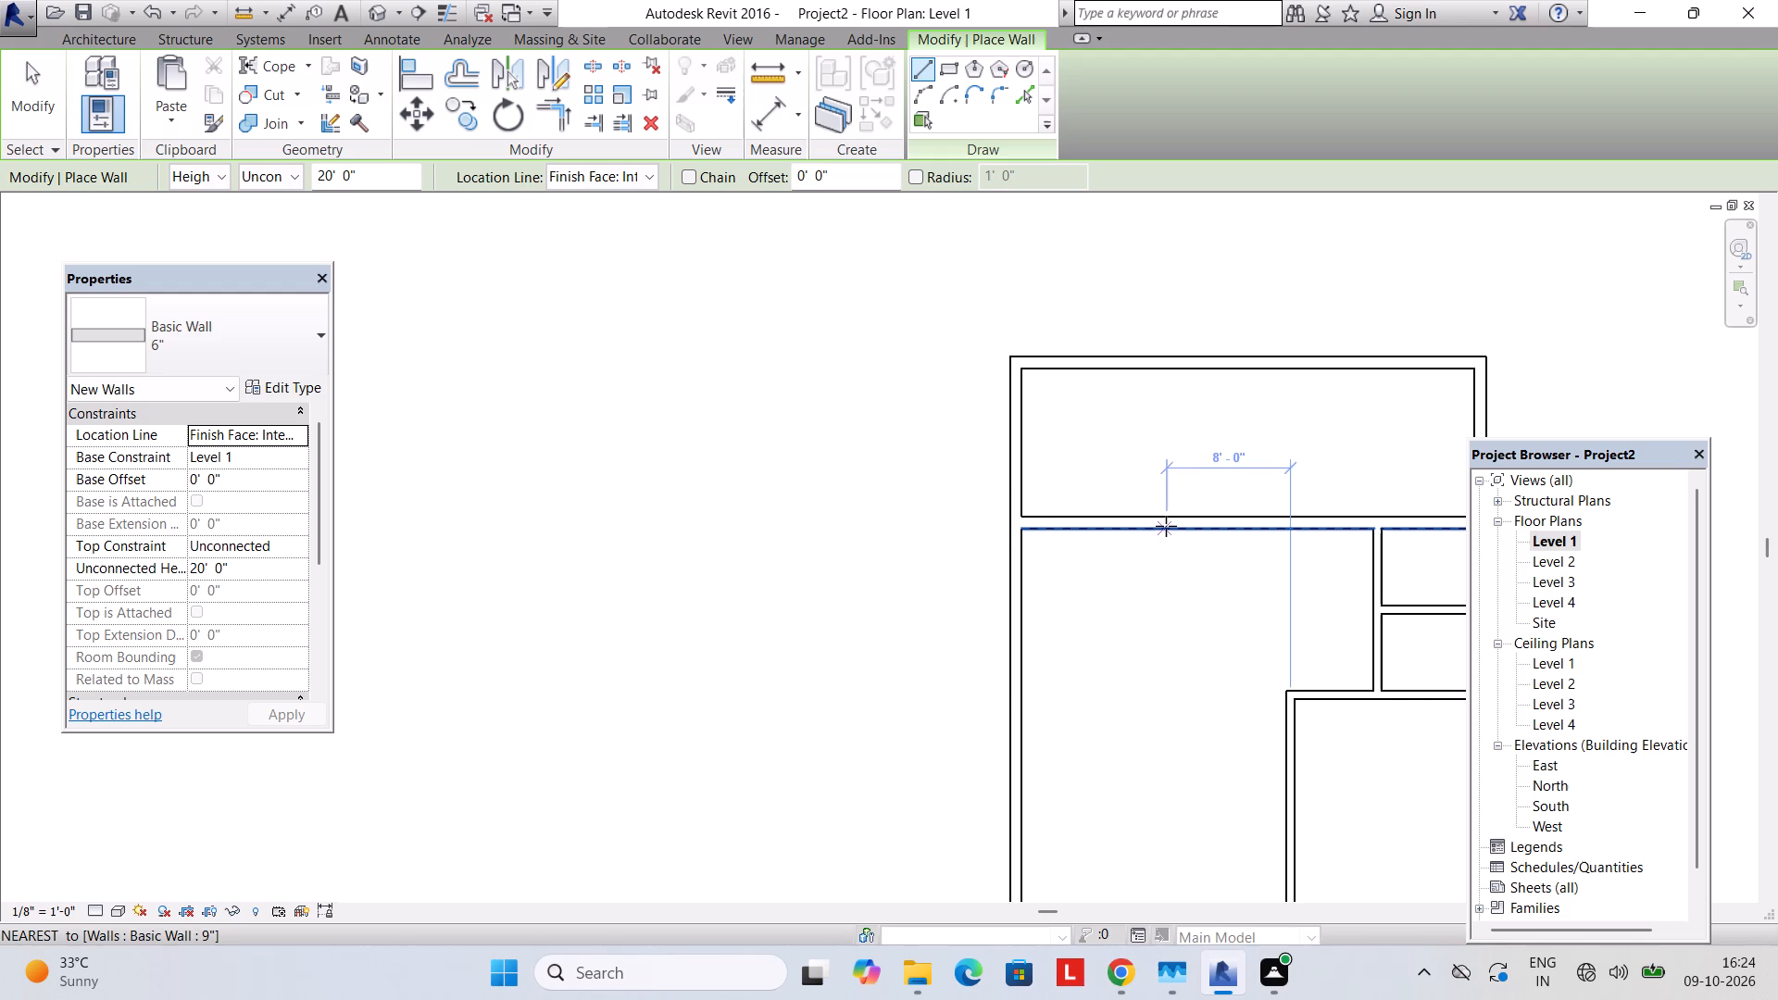
type("11'")
key("Return")
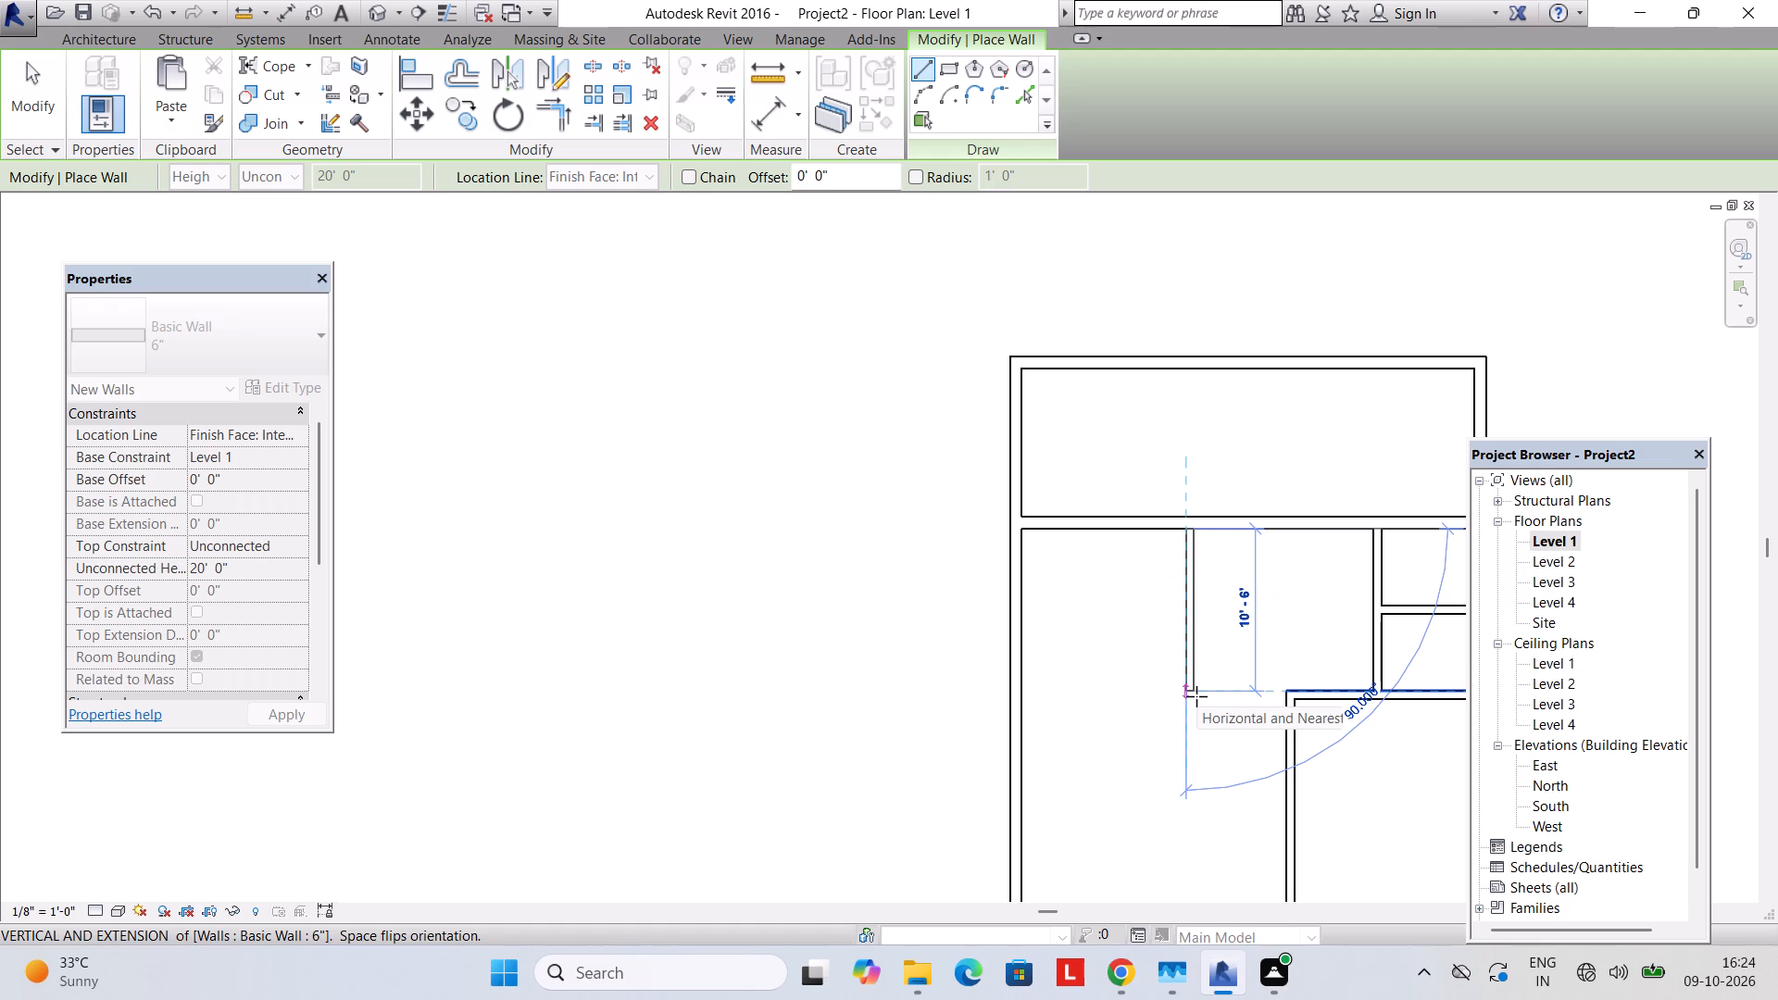
type("12'")
key("Return")
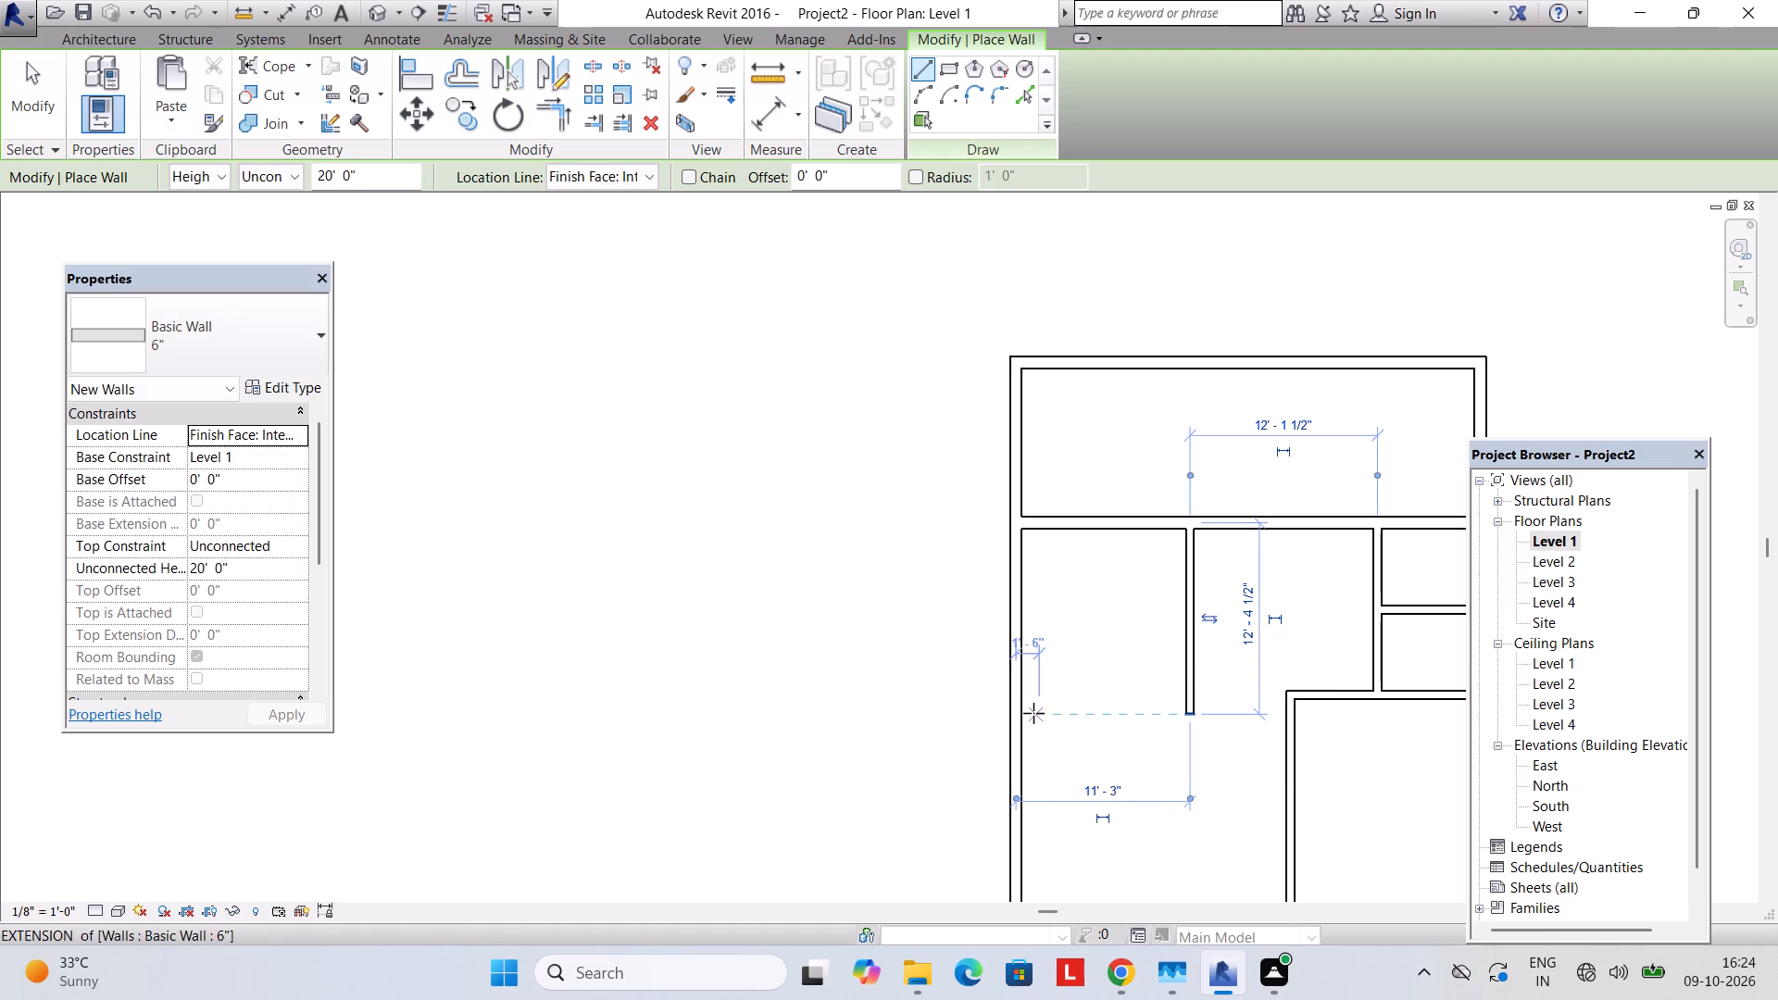
Draw a horizontal 6" wall from the left outer wall to the lower end of the new vertical wall, closing the room.
left_click(1027, 713)
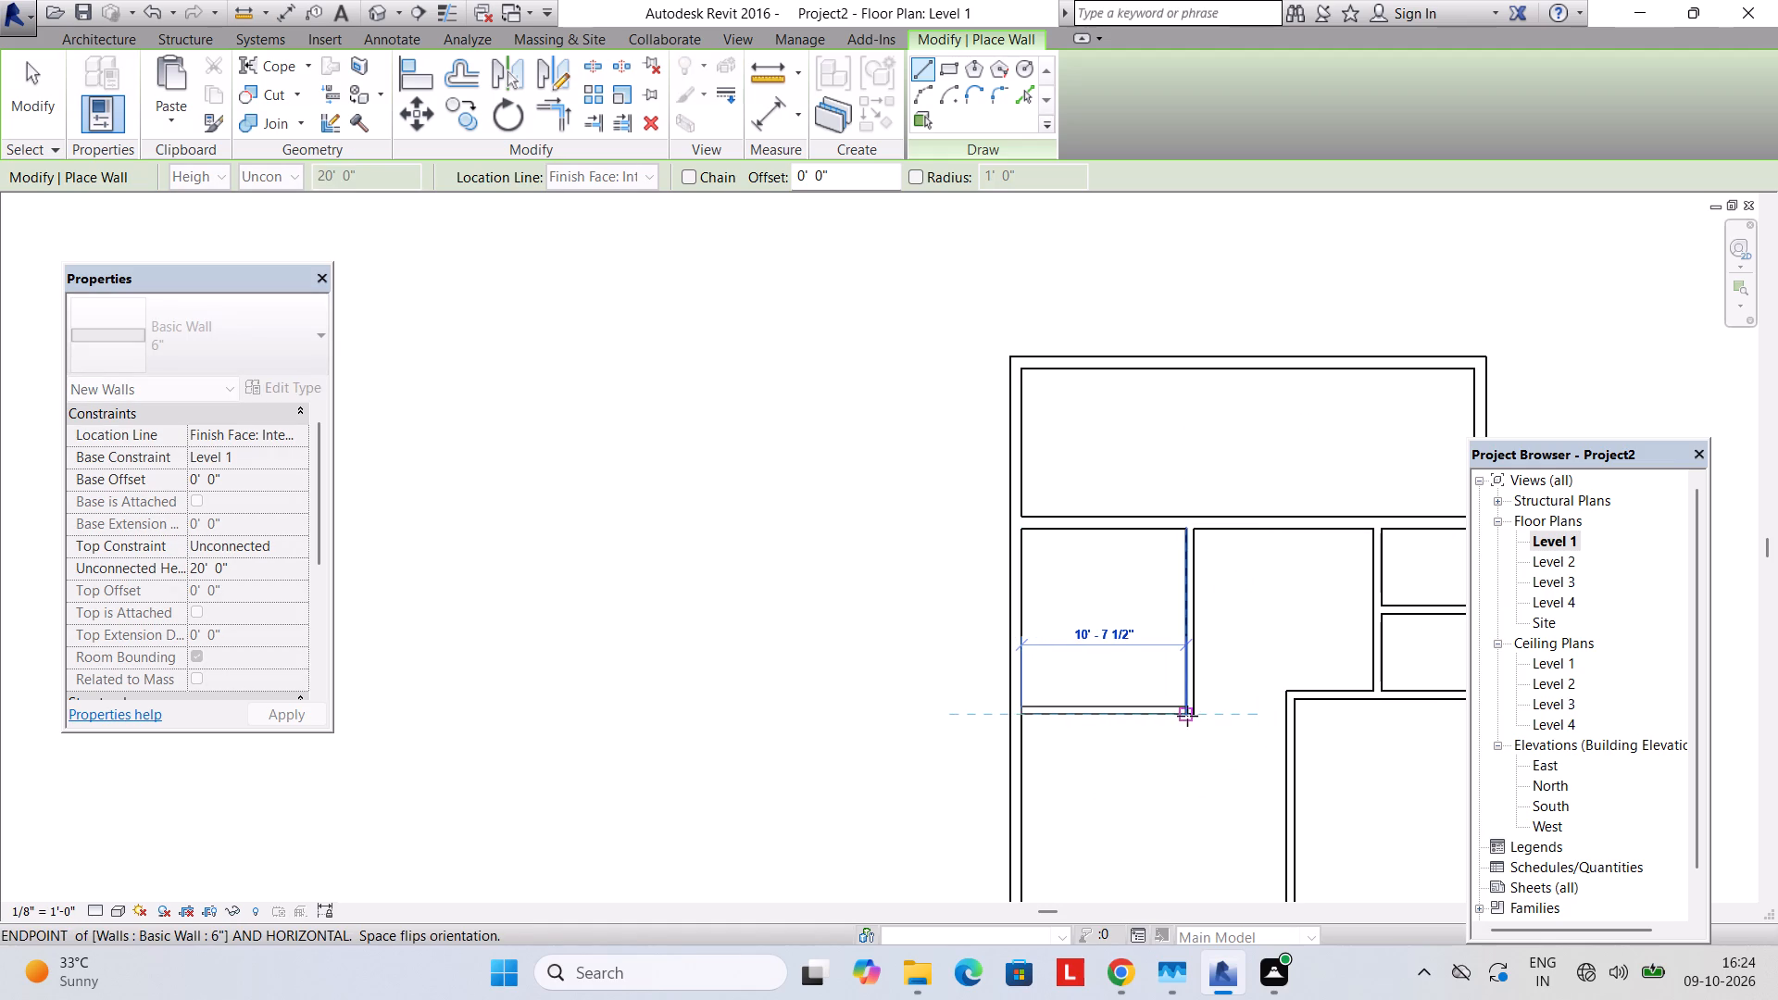
scroll(1201, 716, "up", 3)
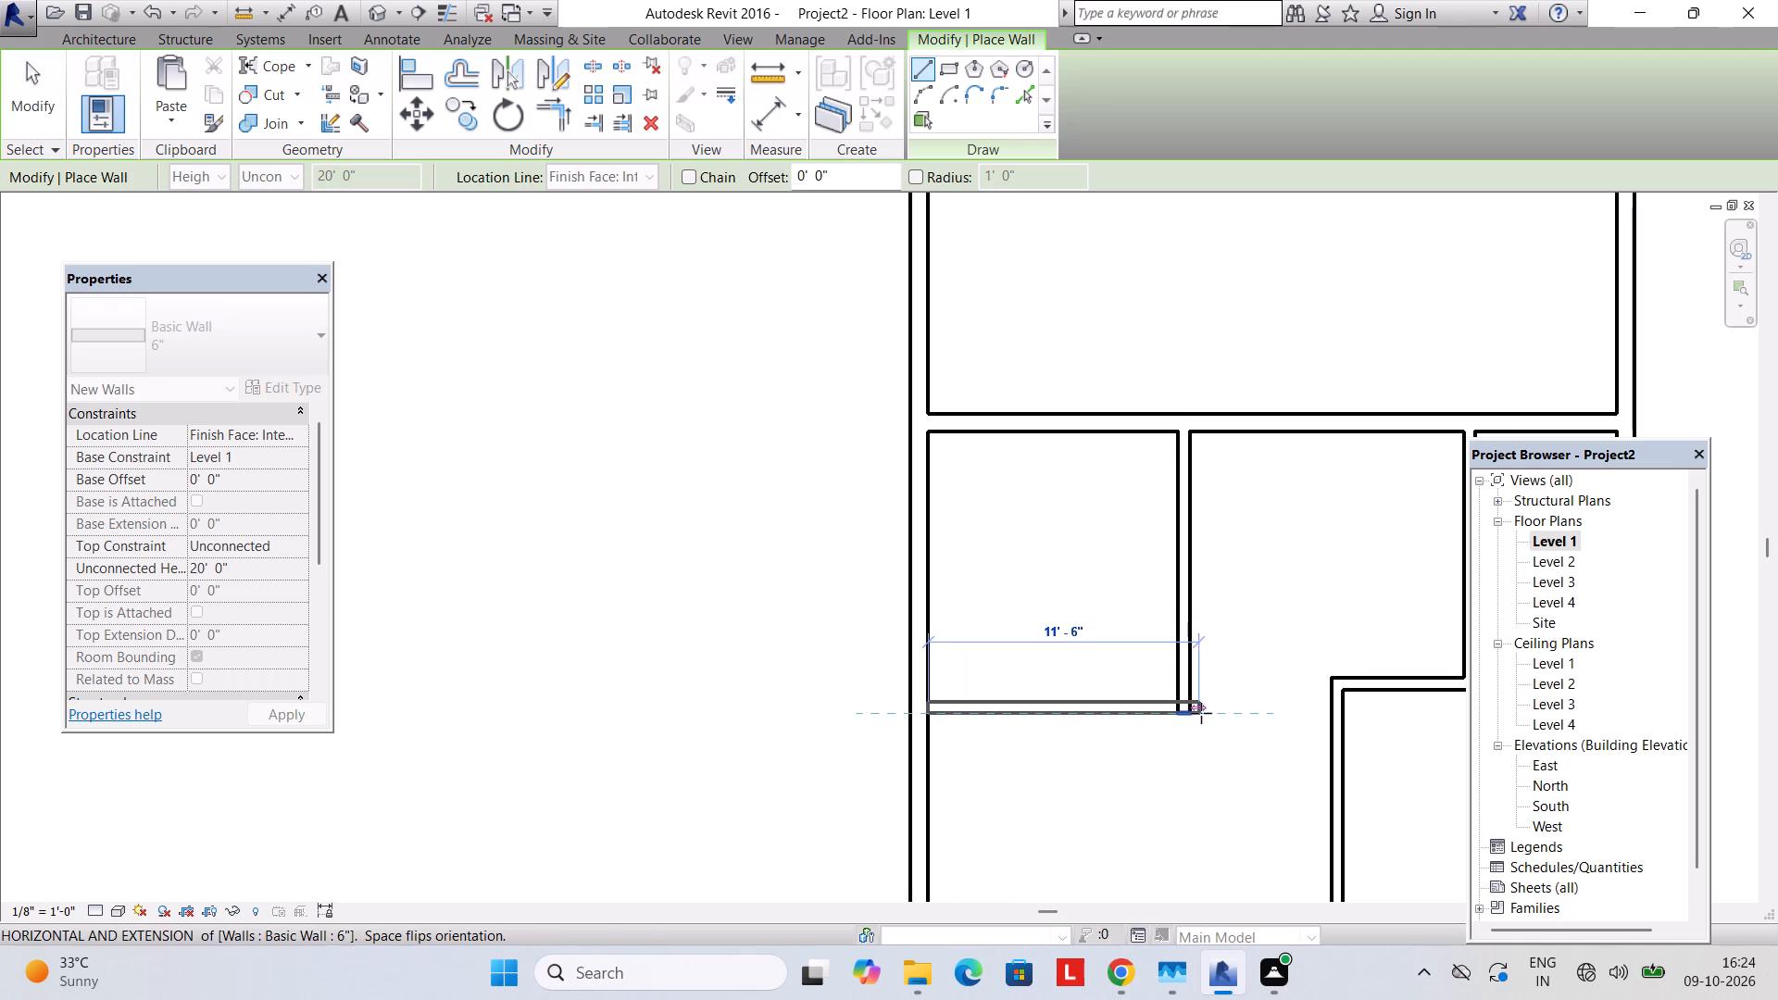
left_click(1195, 713)
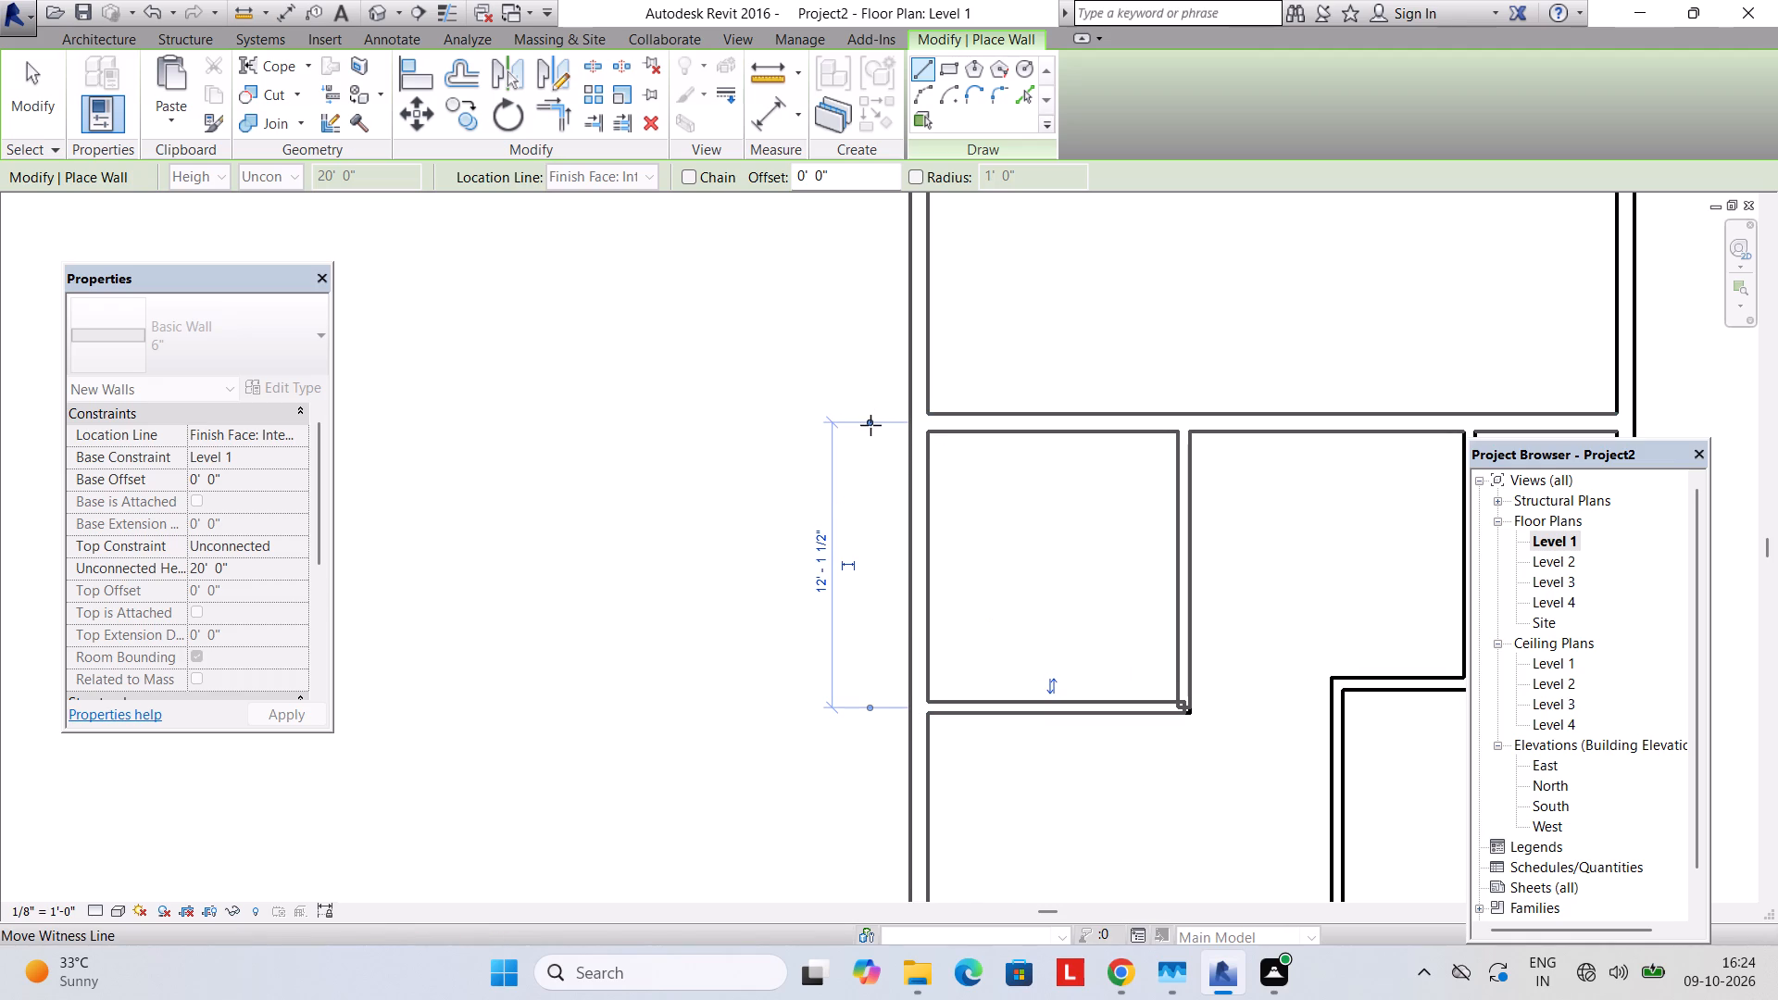
key("Escape")
key("Escape")
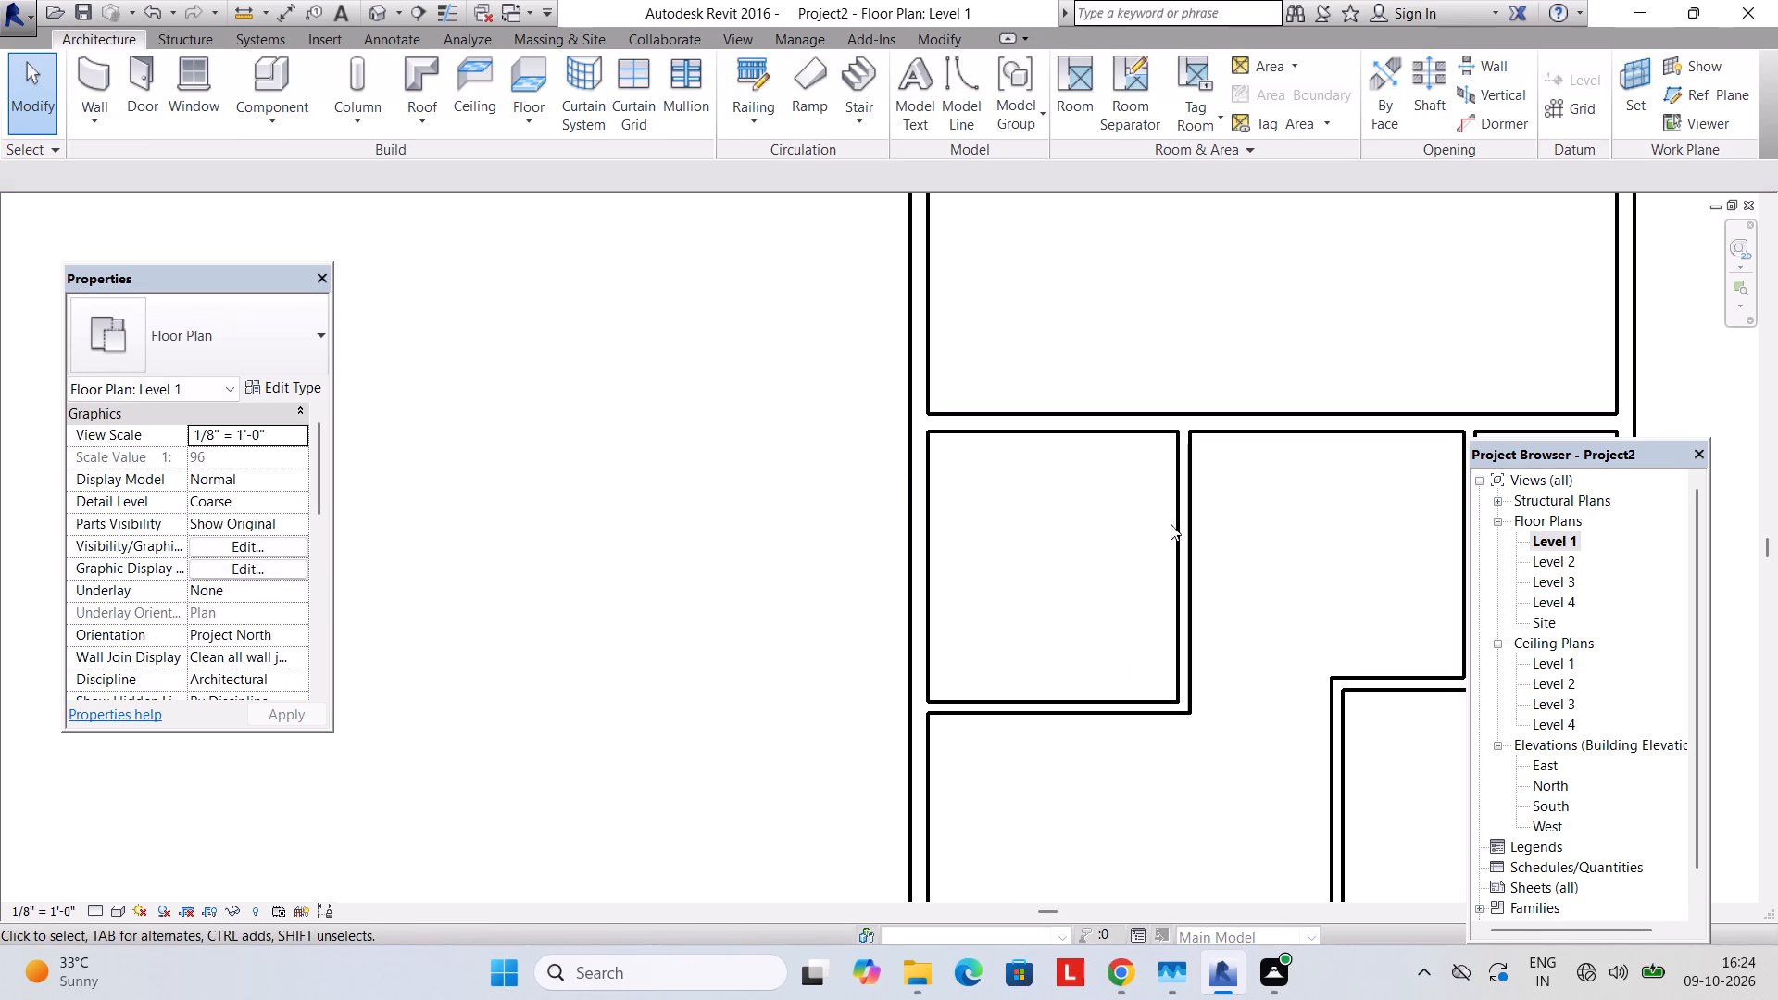
Reposition the new room's vertical 6" wall for a 12' clear width, measured between its near face and the left outer wall's inner face.
left_click(1185, 531)
scroll(979, 758, "down", 1)
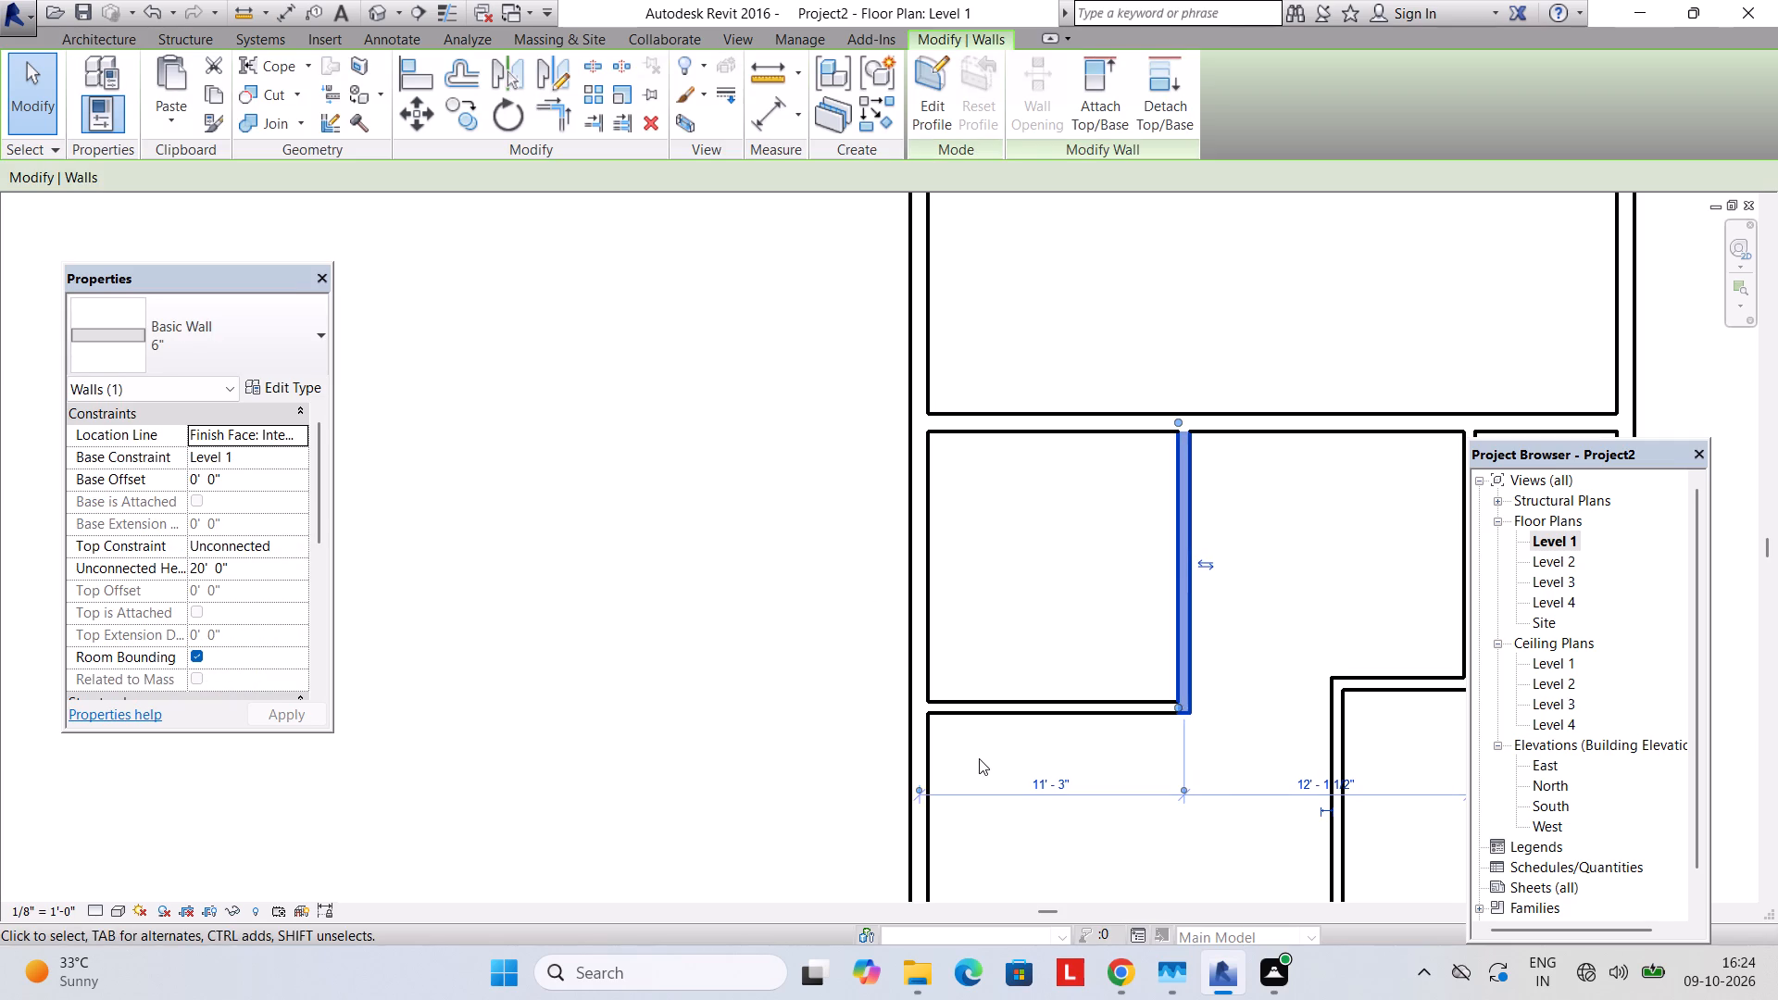
middle_click_drag(978, 752, 975, 732)
left_click(921, 763)
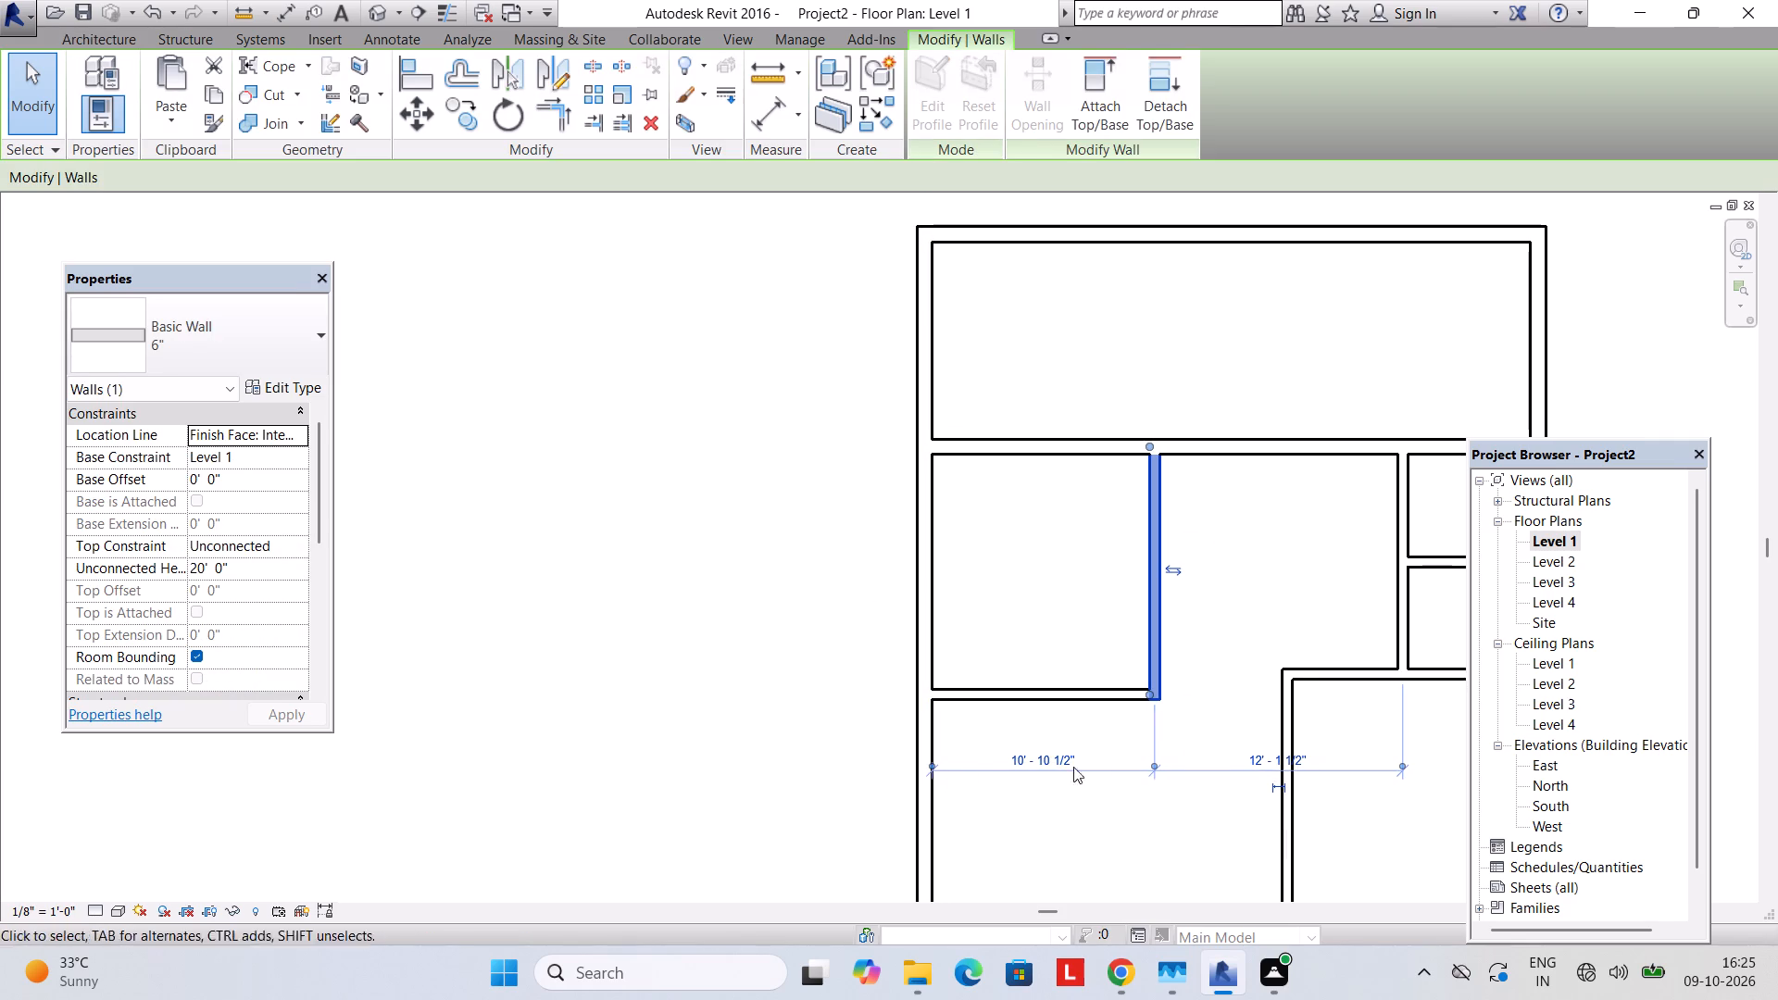
left_click(1150, 761)
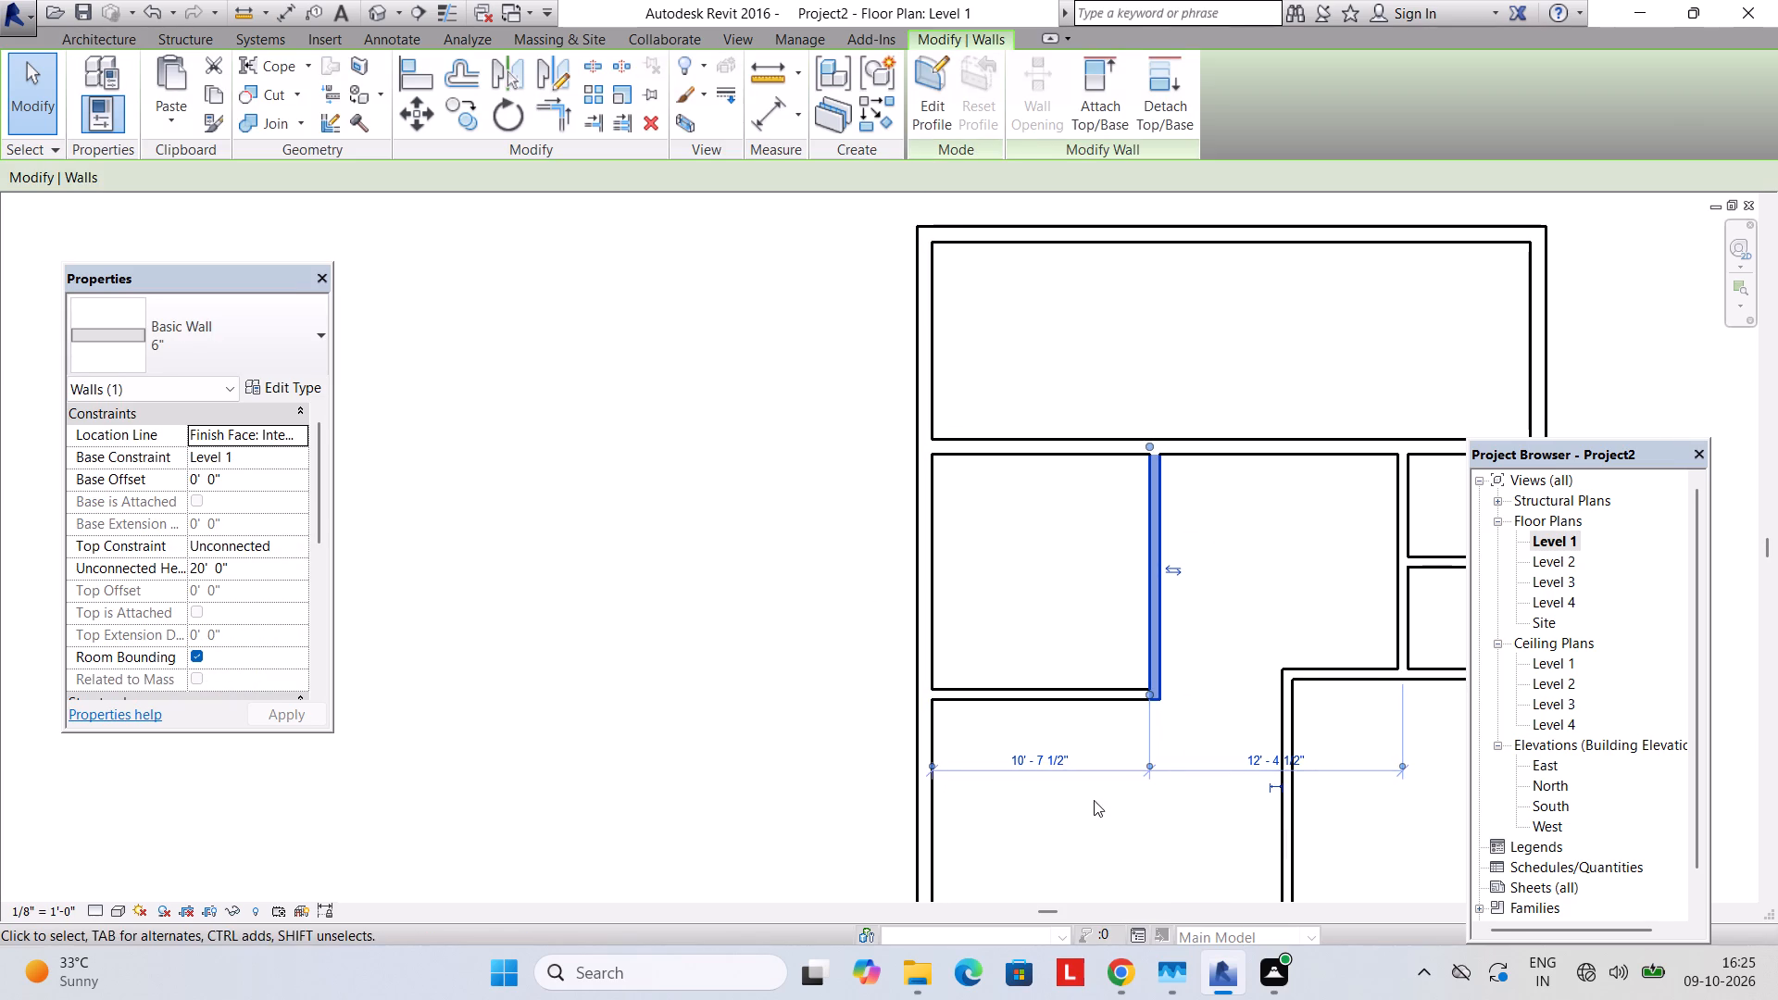
middle_click_drag(1094, 800, 1081, 789)
scroll(1110, 658, "up", 1)
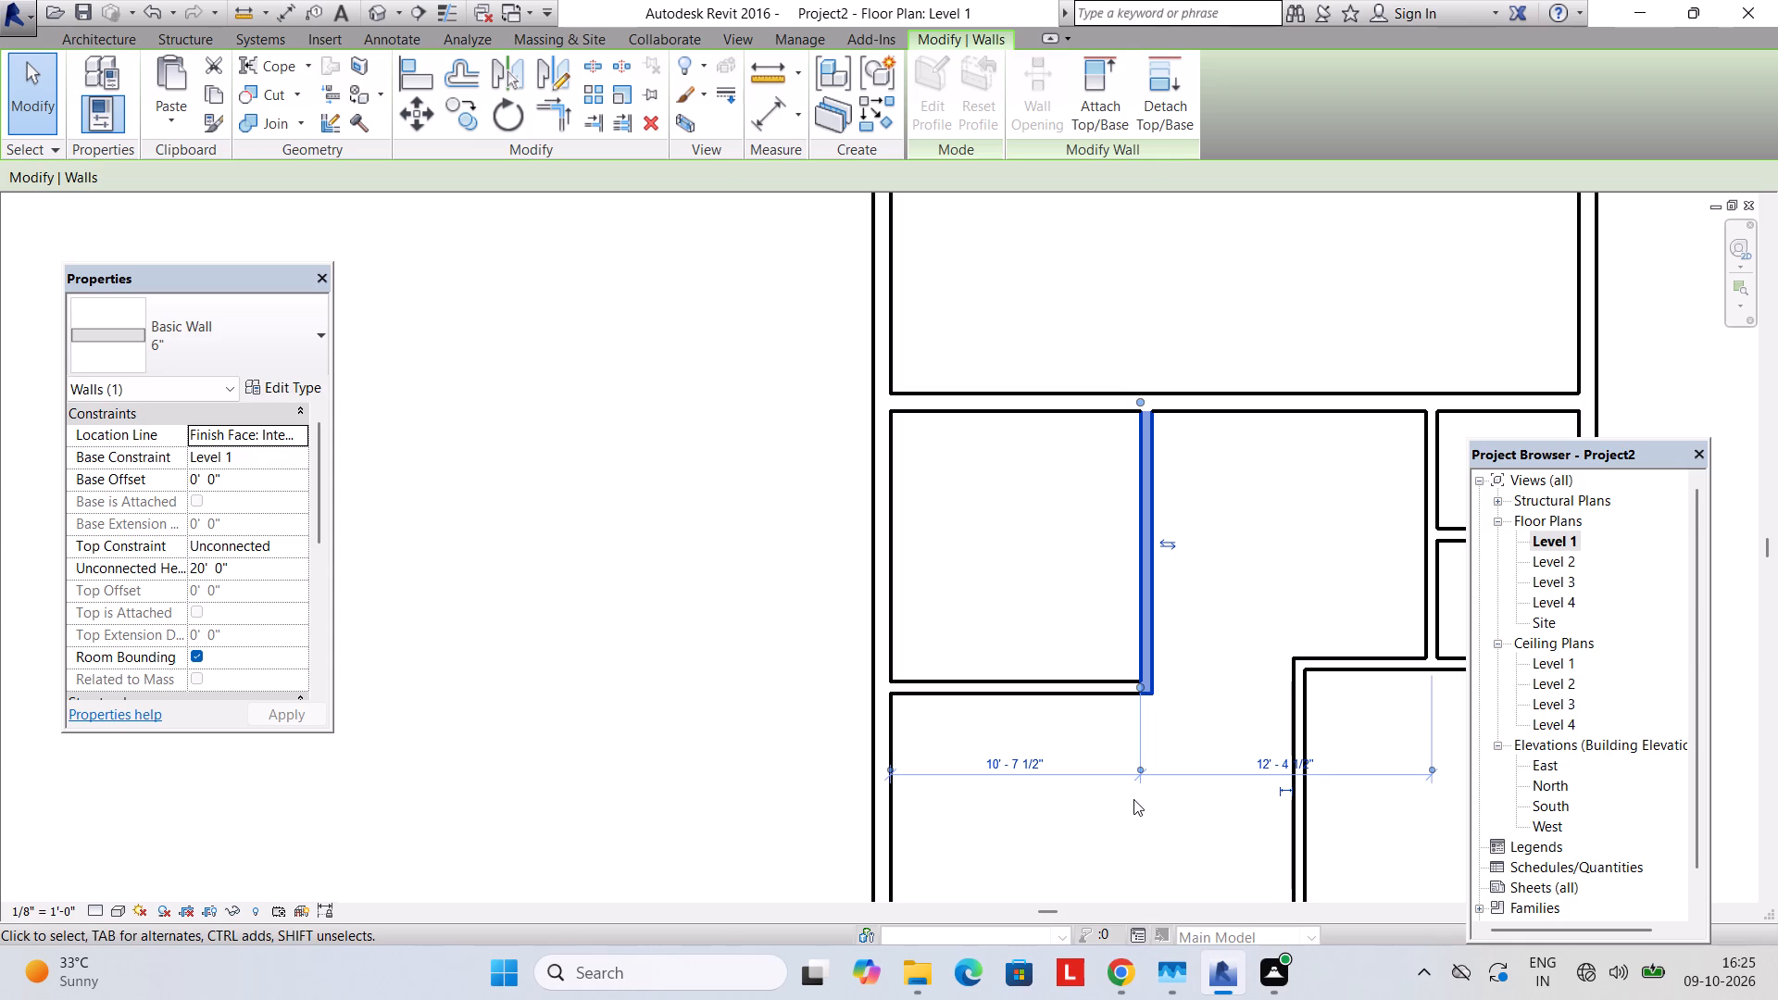
key("Right")
key("Right")
key("Right")
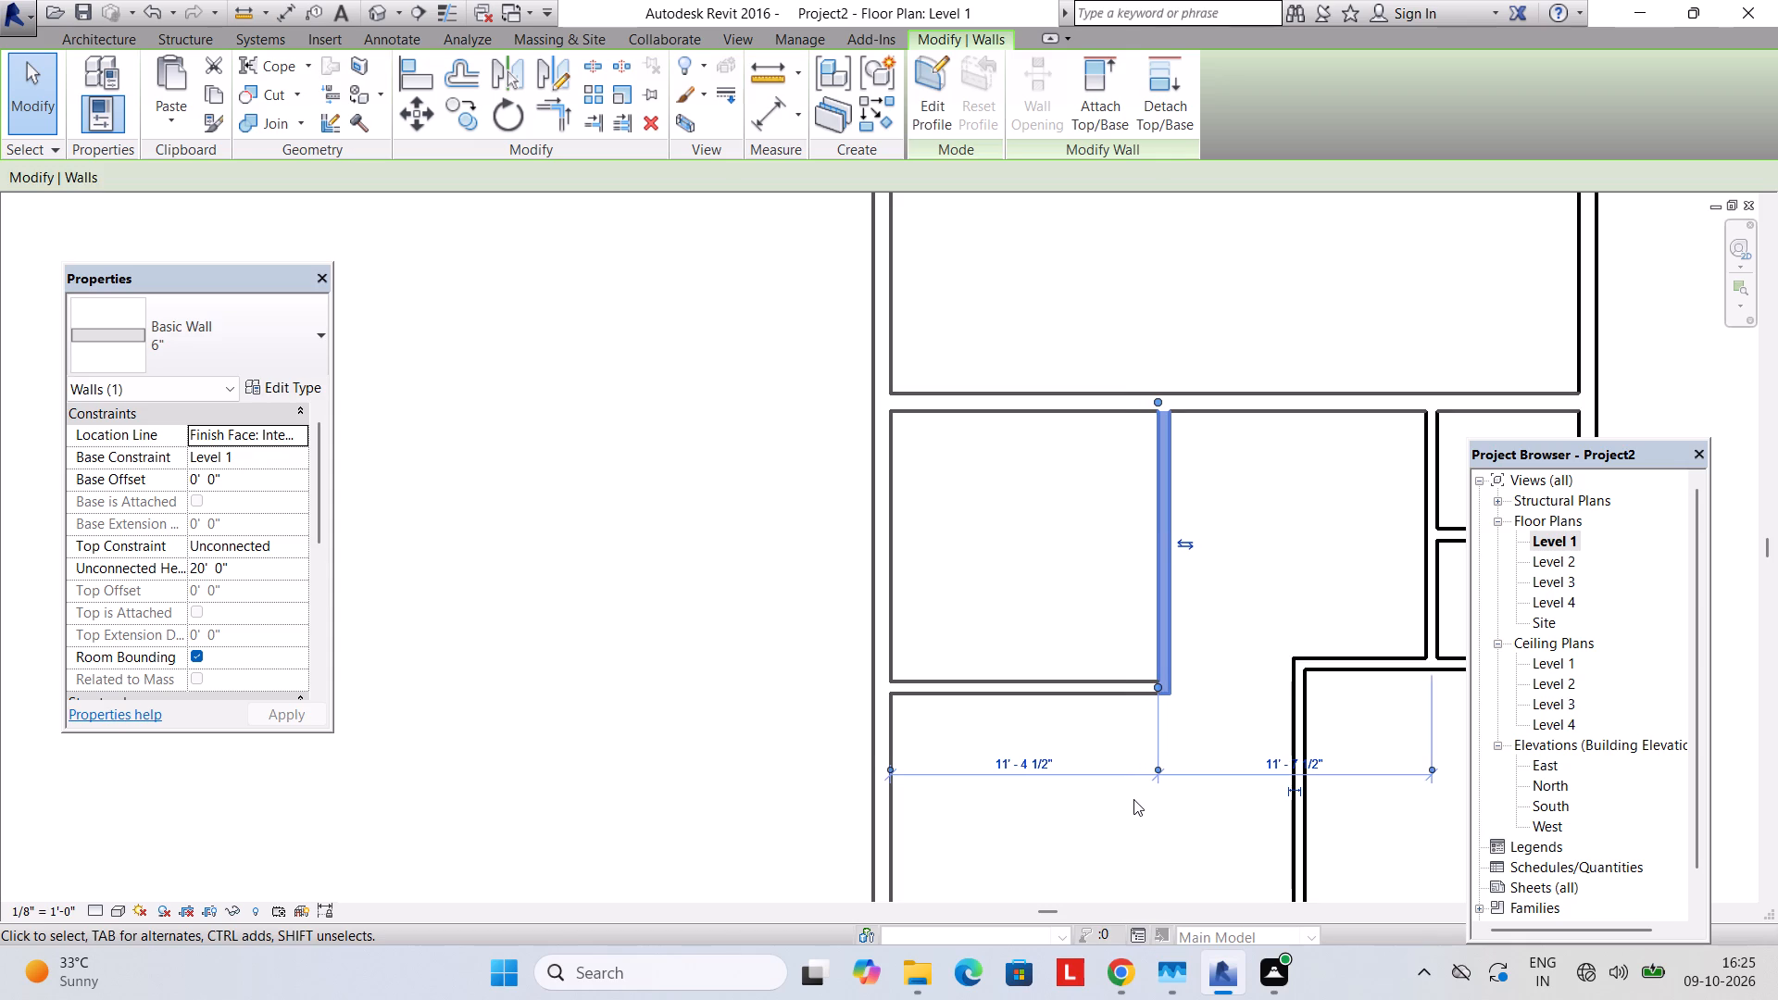
key("Right")
key("Right")
key("Right")
key("Right")
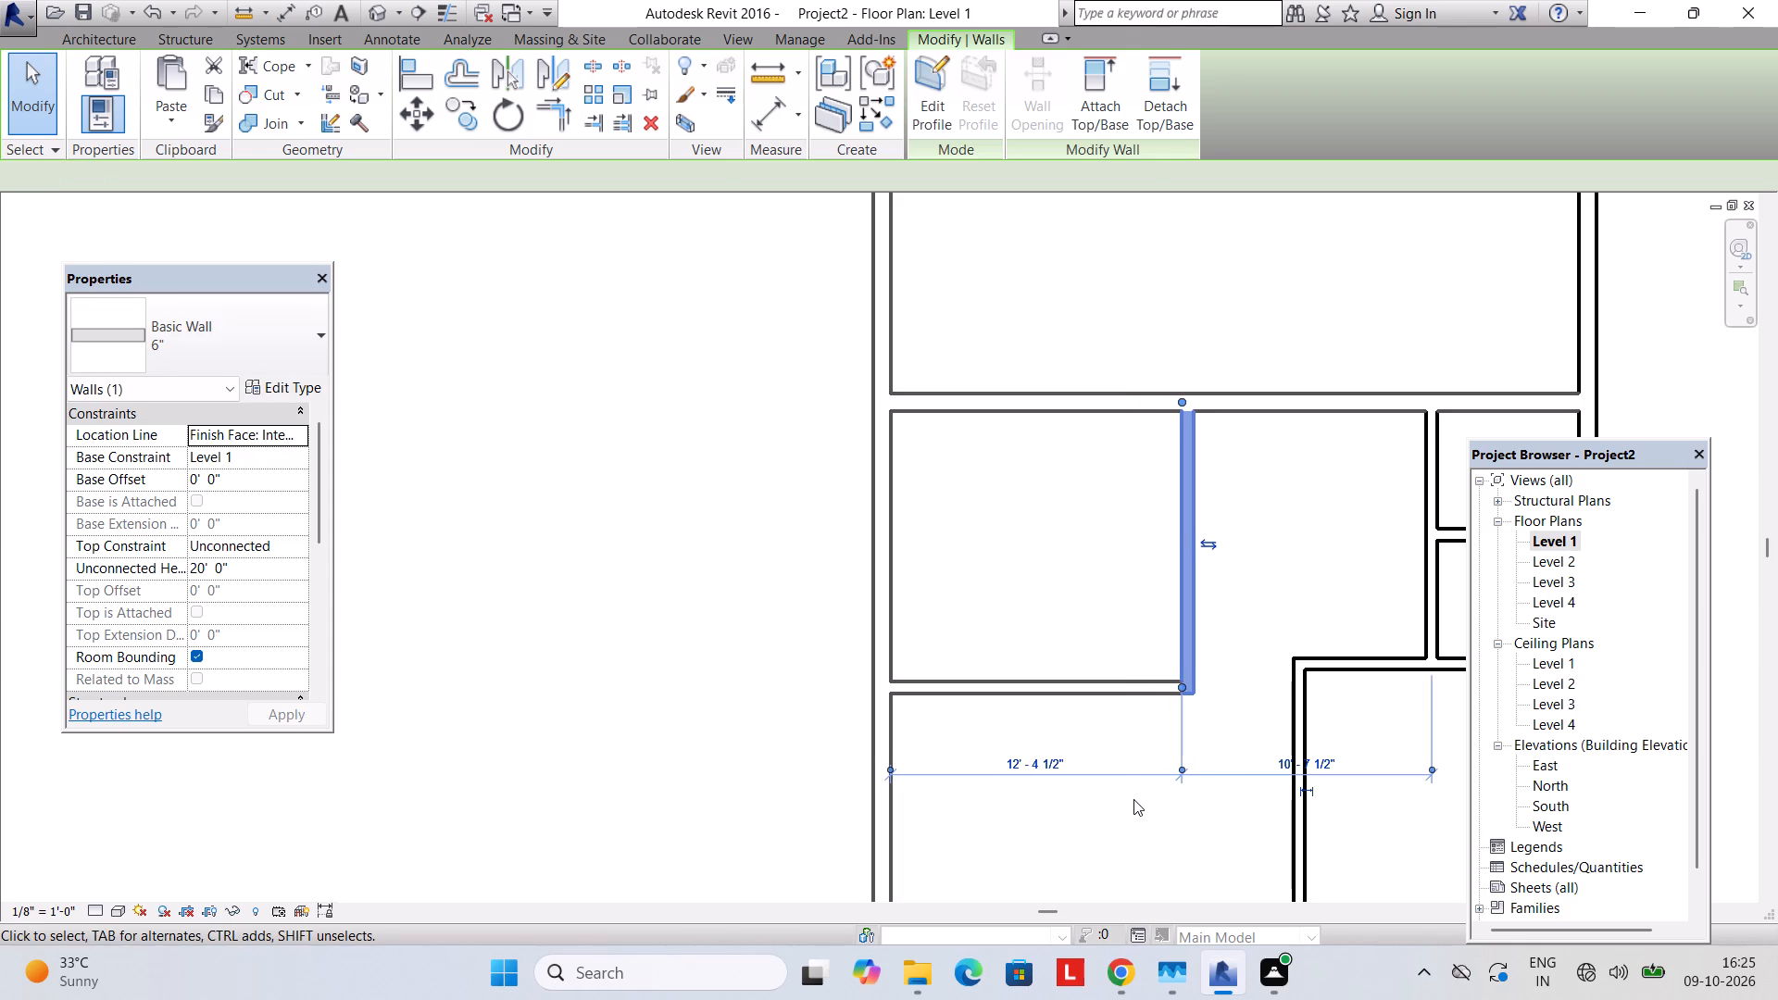
key("Left")
key("Left")
key("Right")
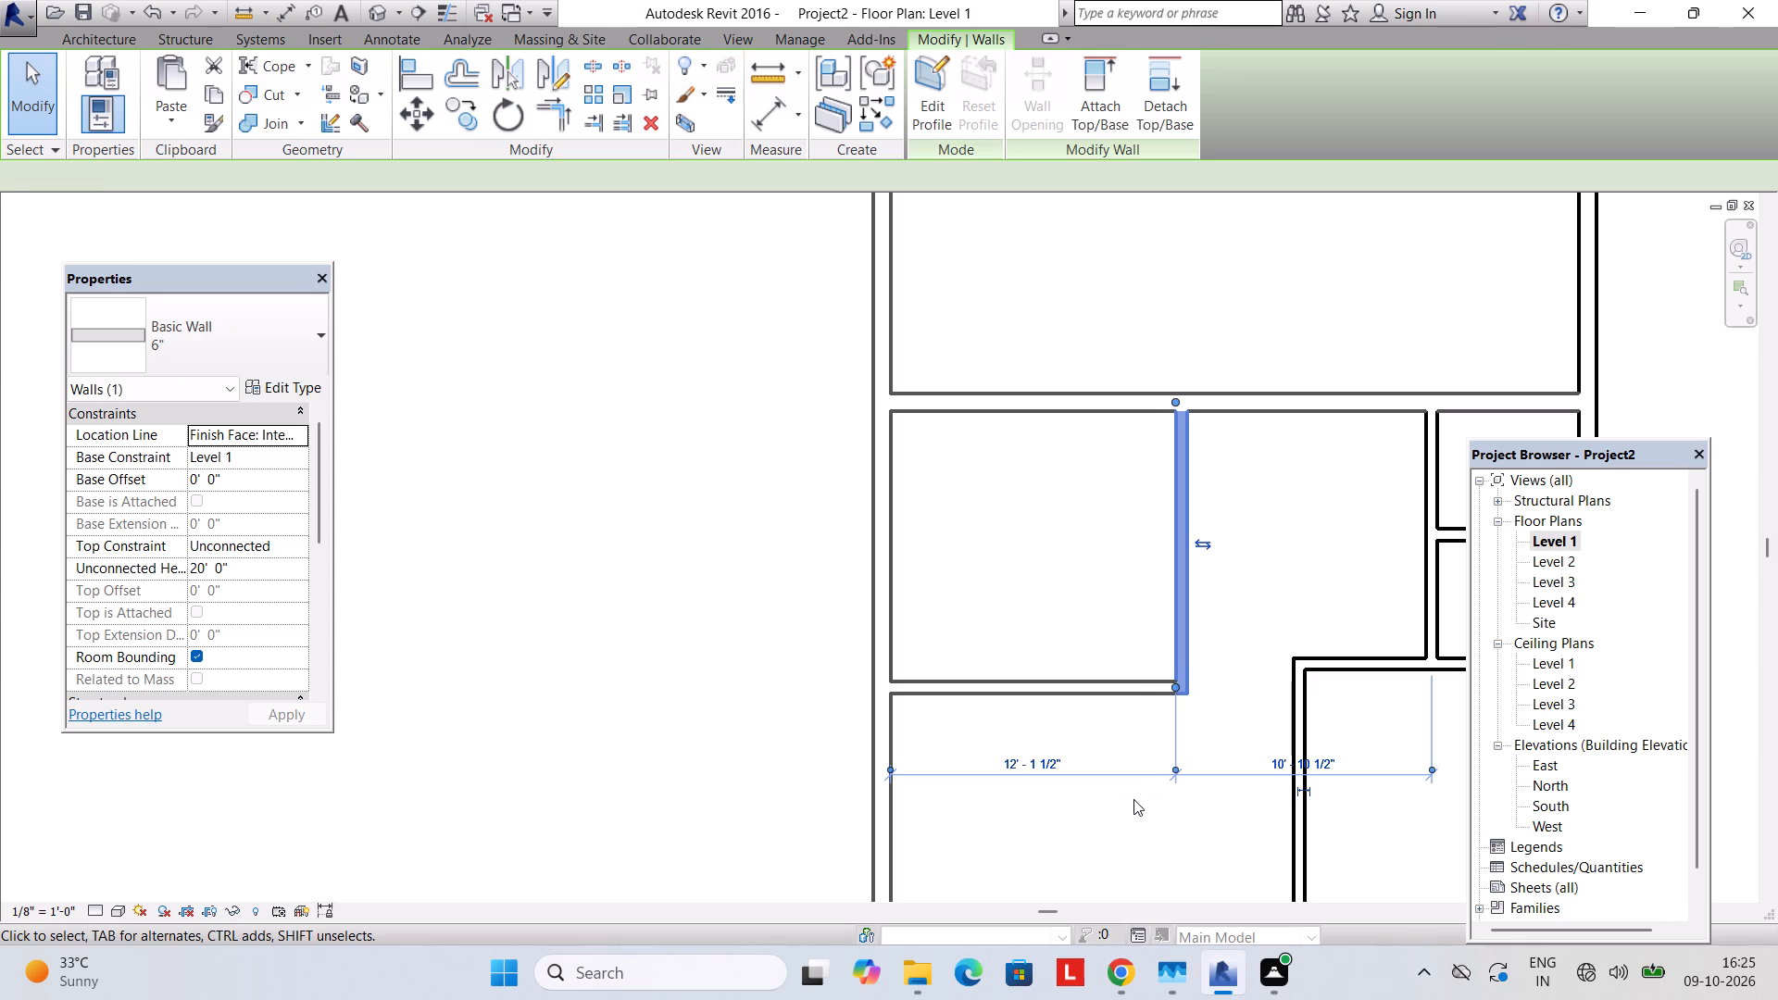
left_click(1020, 767)
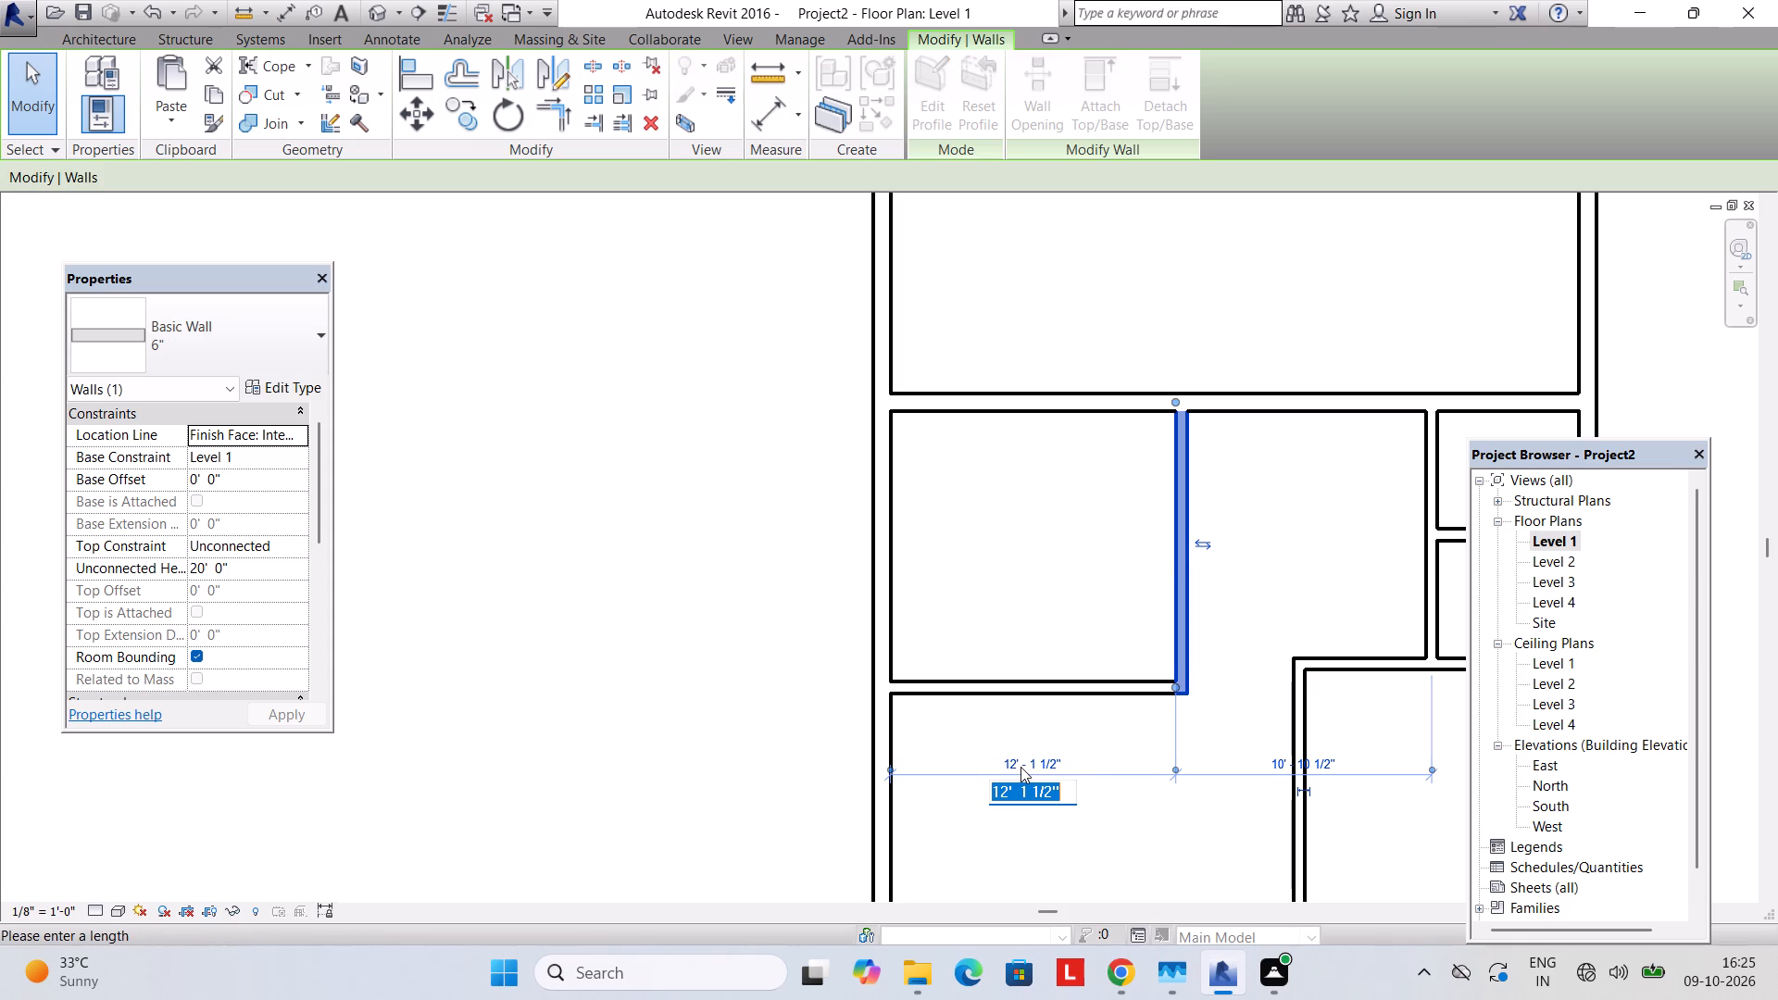
type("12'")
key("Return")
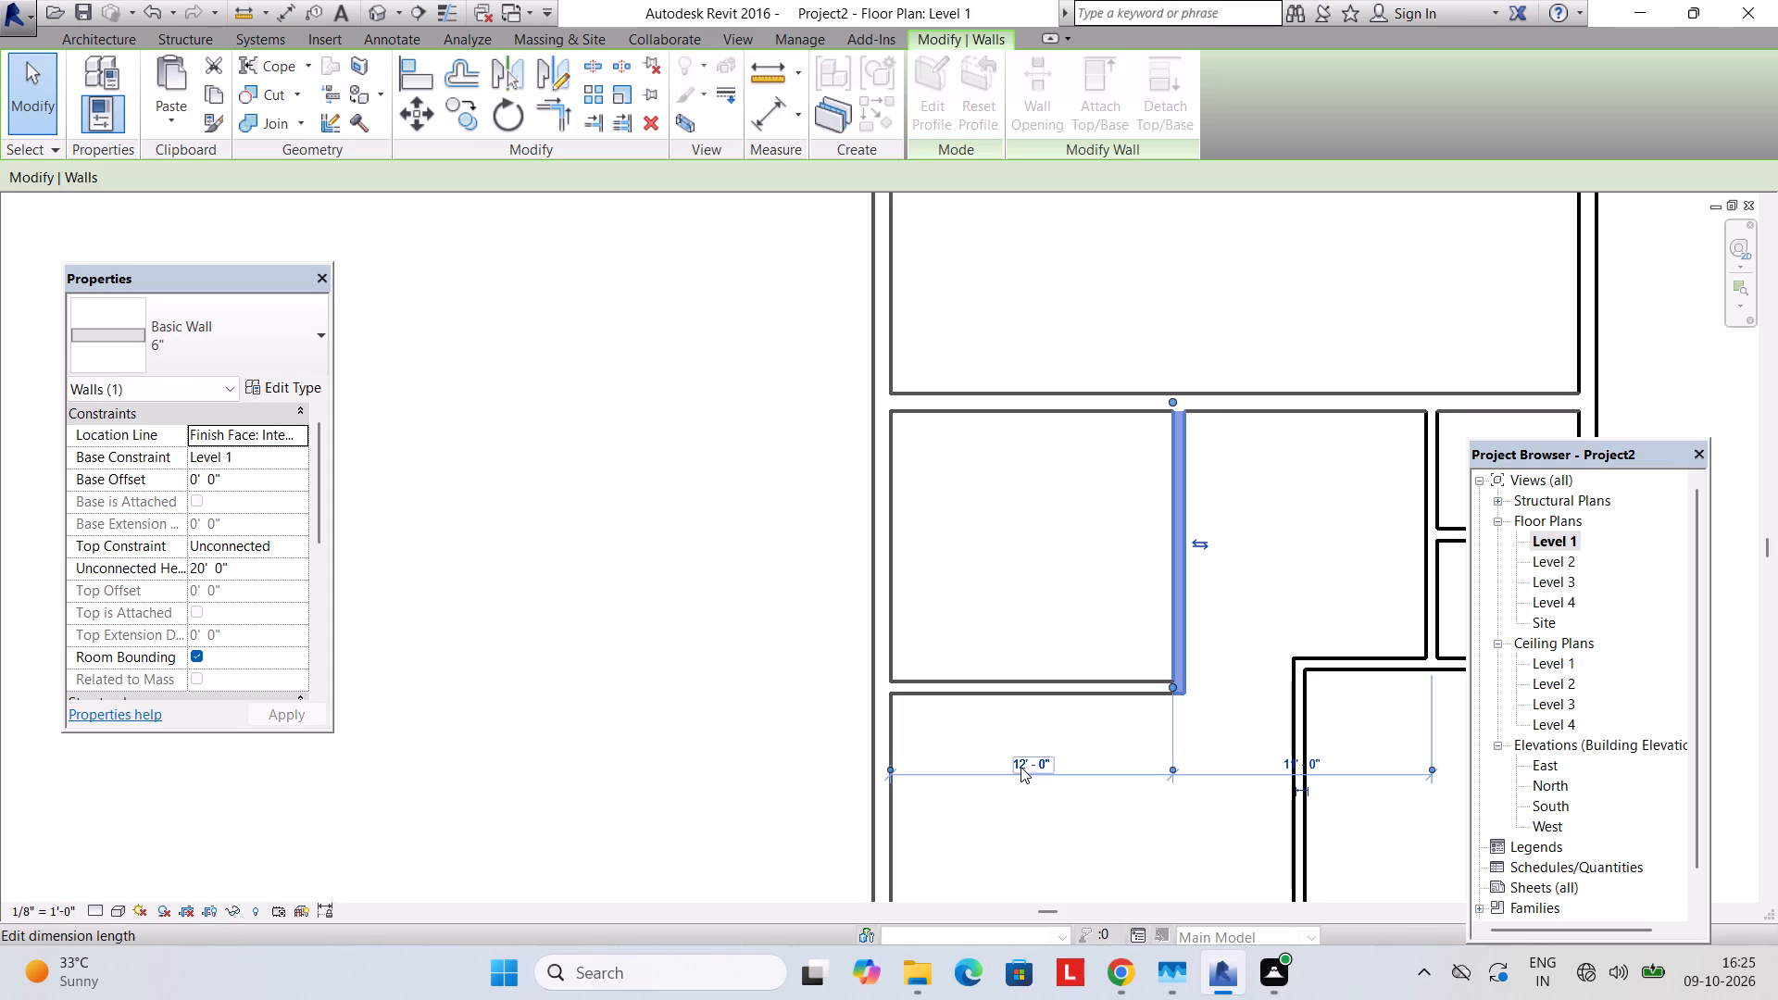
key("Escape")
Start placing another 6" wall on the Level 1 plan.
scroll(1020, 815, "down", 2)
middle_click_drag(1019, 817, 1004, 645)
scroll(1008, 655, "down", 2)
middle_click_drag(1021, 699, 999, 619)
scroll(1002, 632, "down", 1)
middle_click_drag(1006, 665, 993, 637)
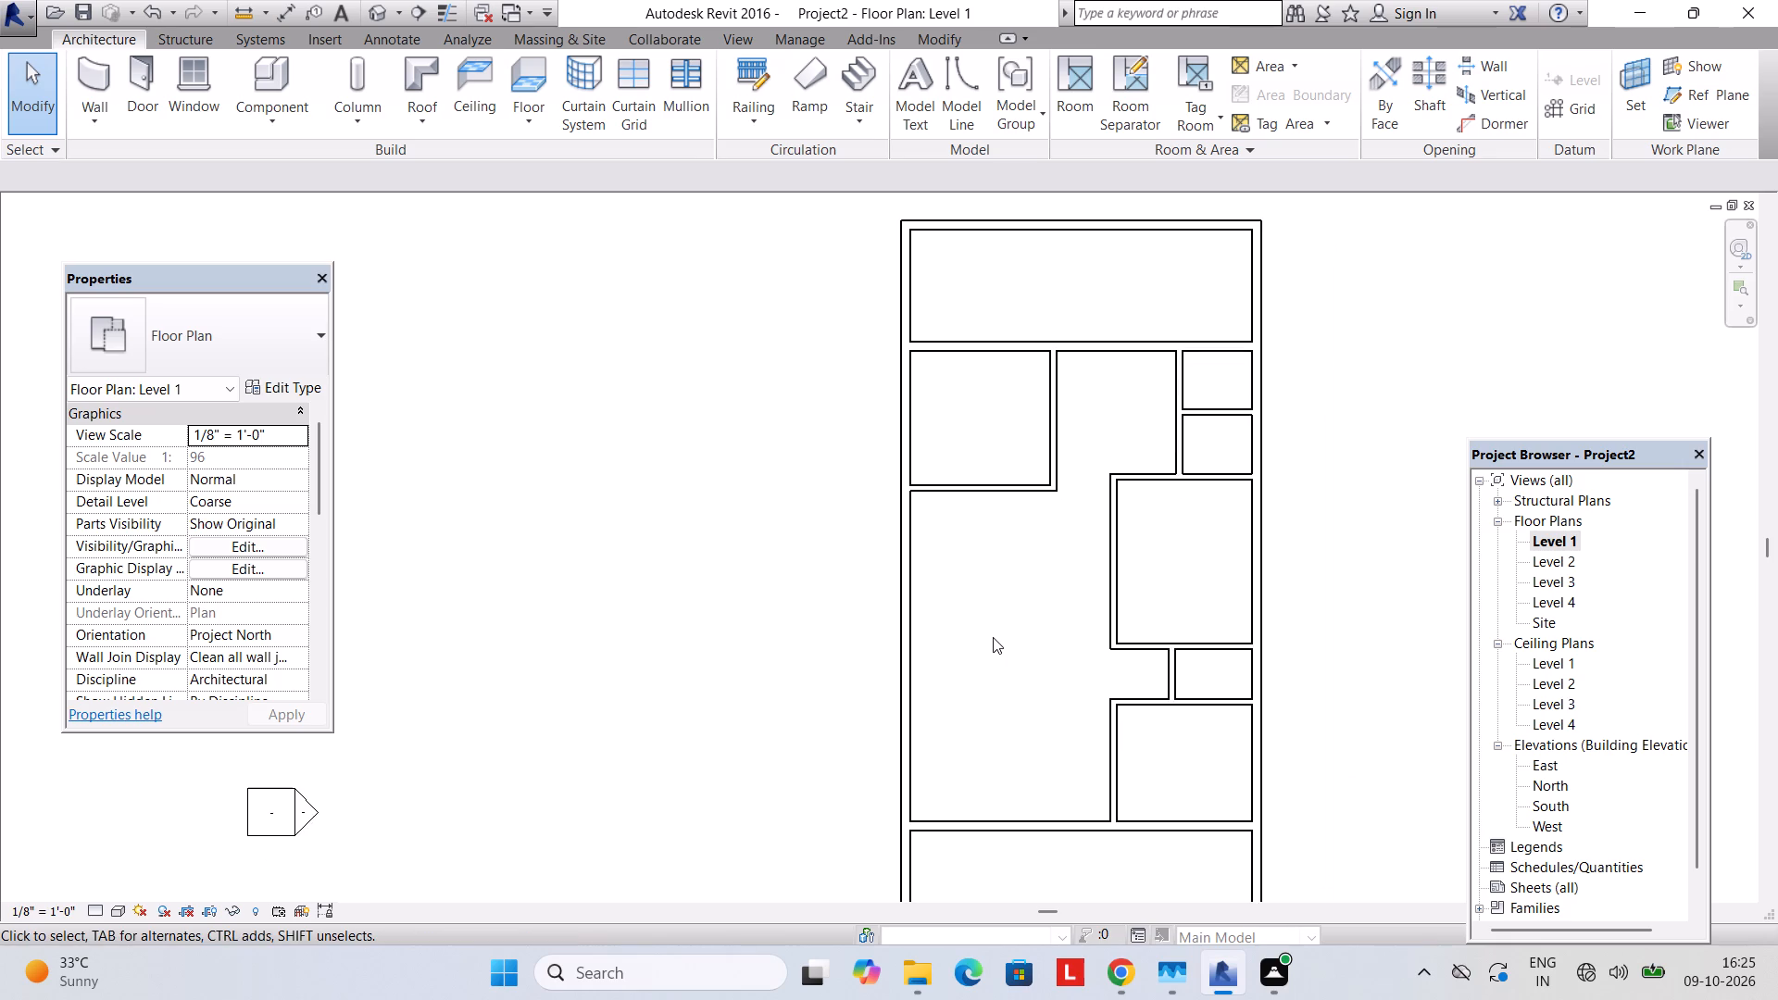
middle_click_drag(993, 637, 984, 731)
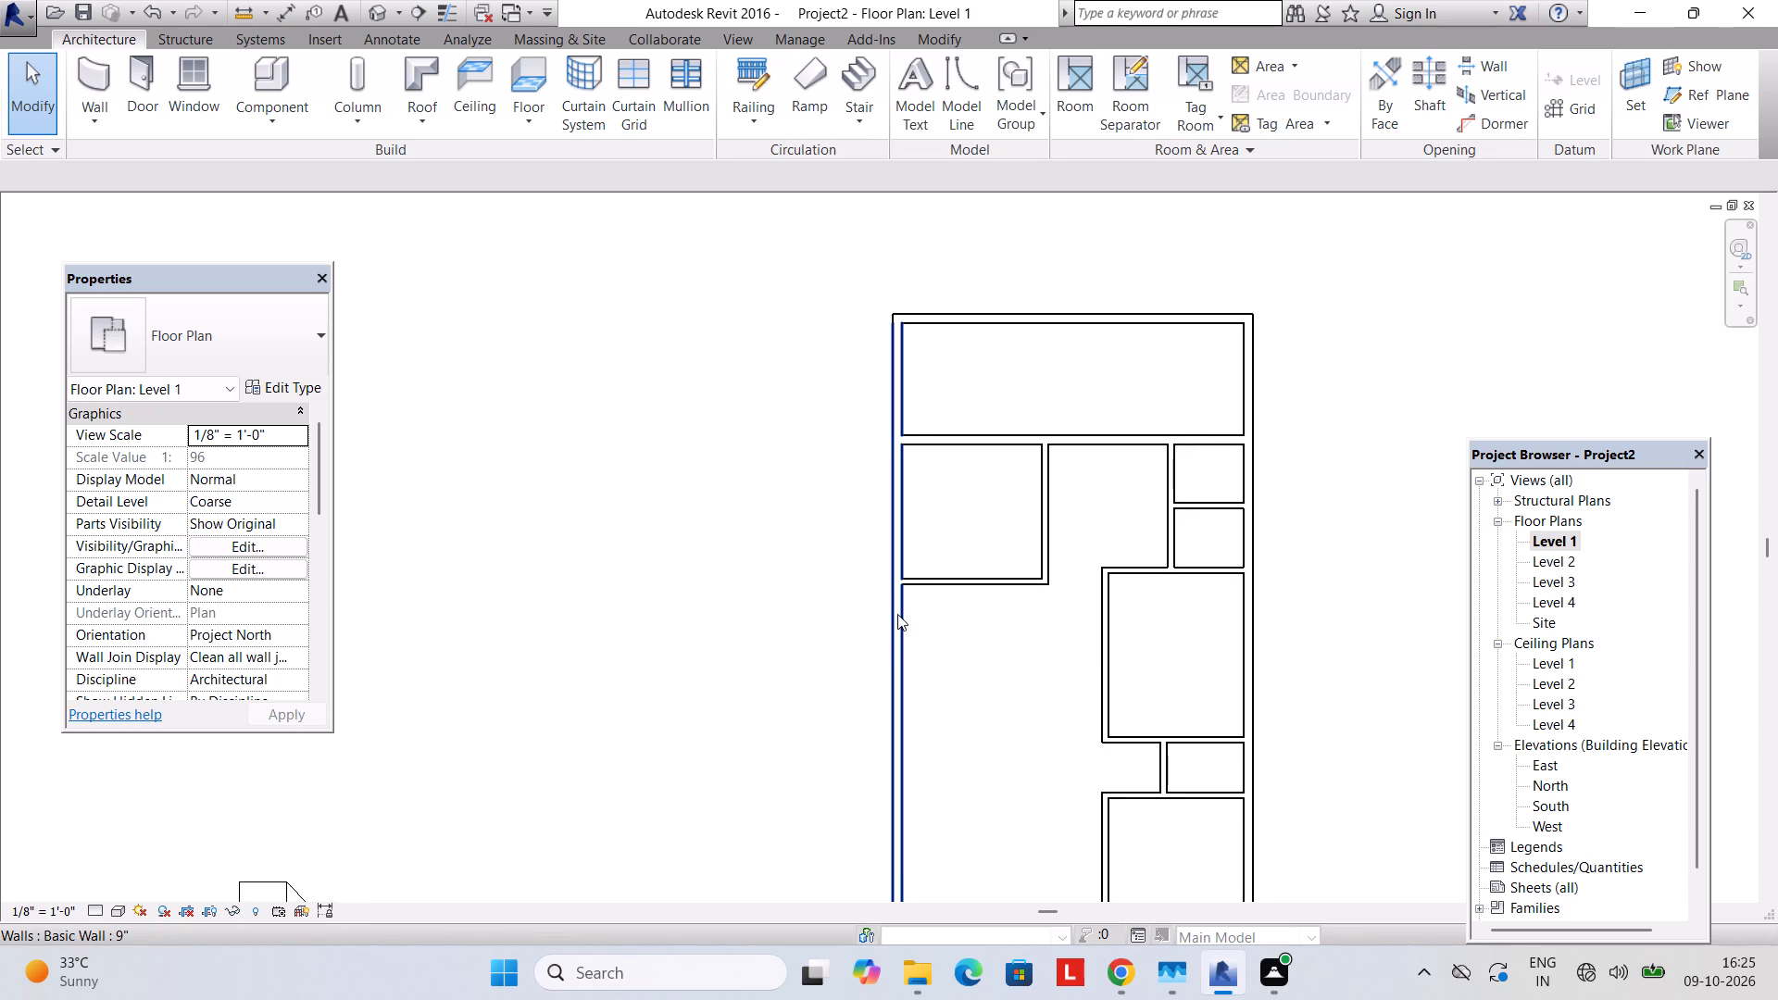
left_click(83, 113)
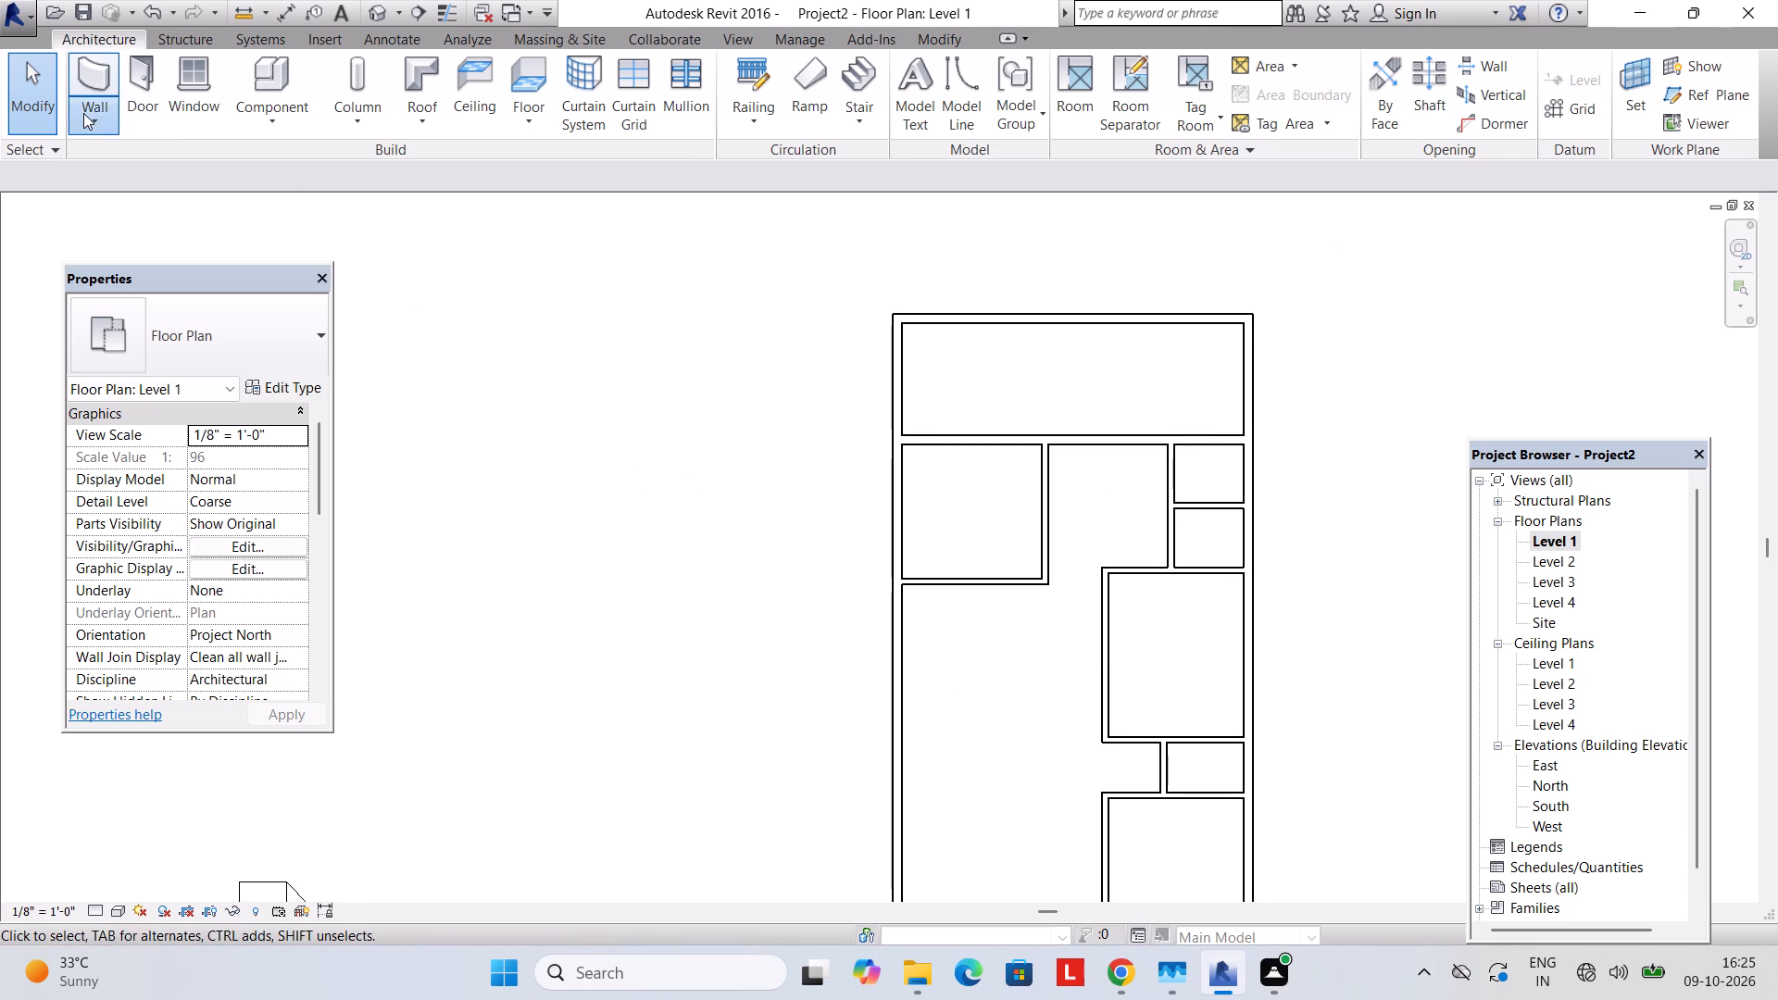
left_click(566, 311)
left_click(269, 341)
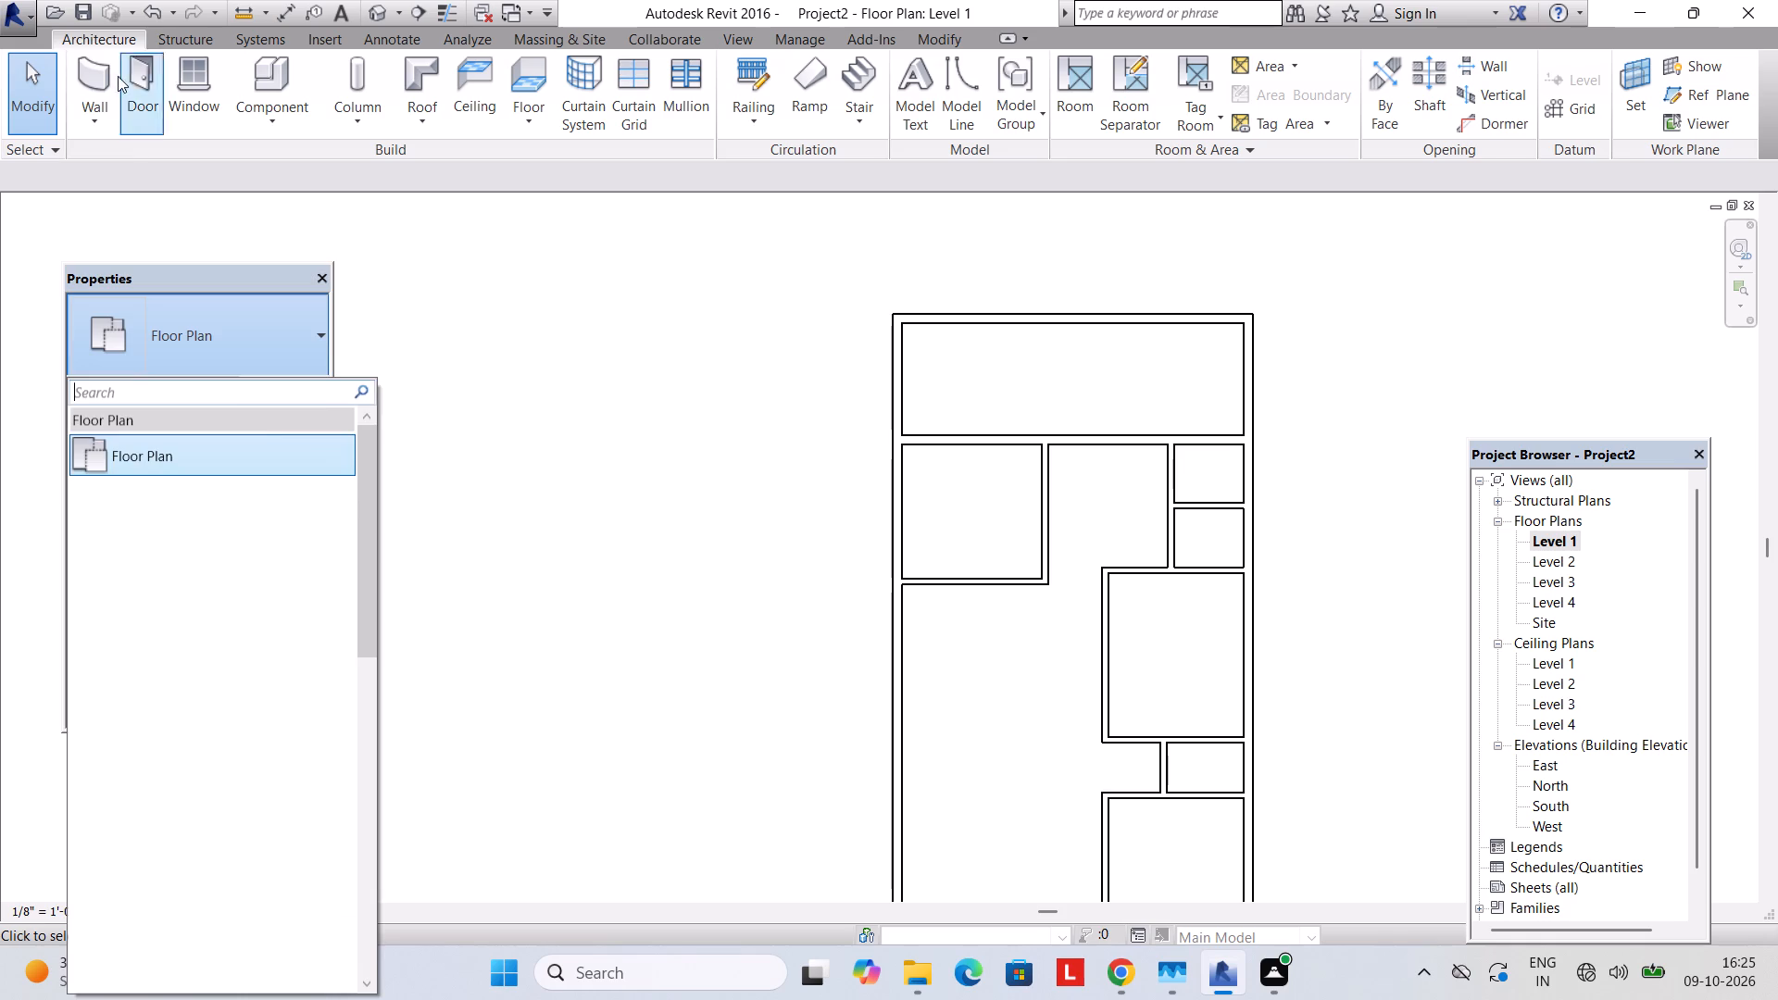
left_click(103, 71)
left_click(96, 84)
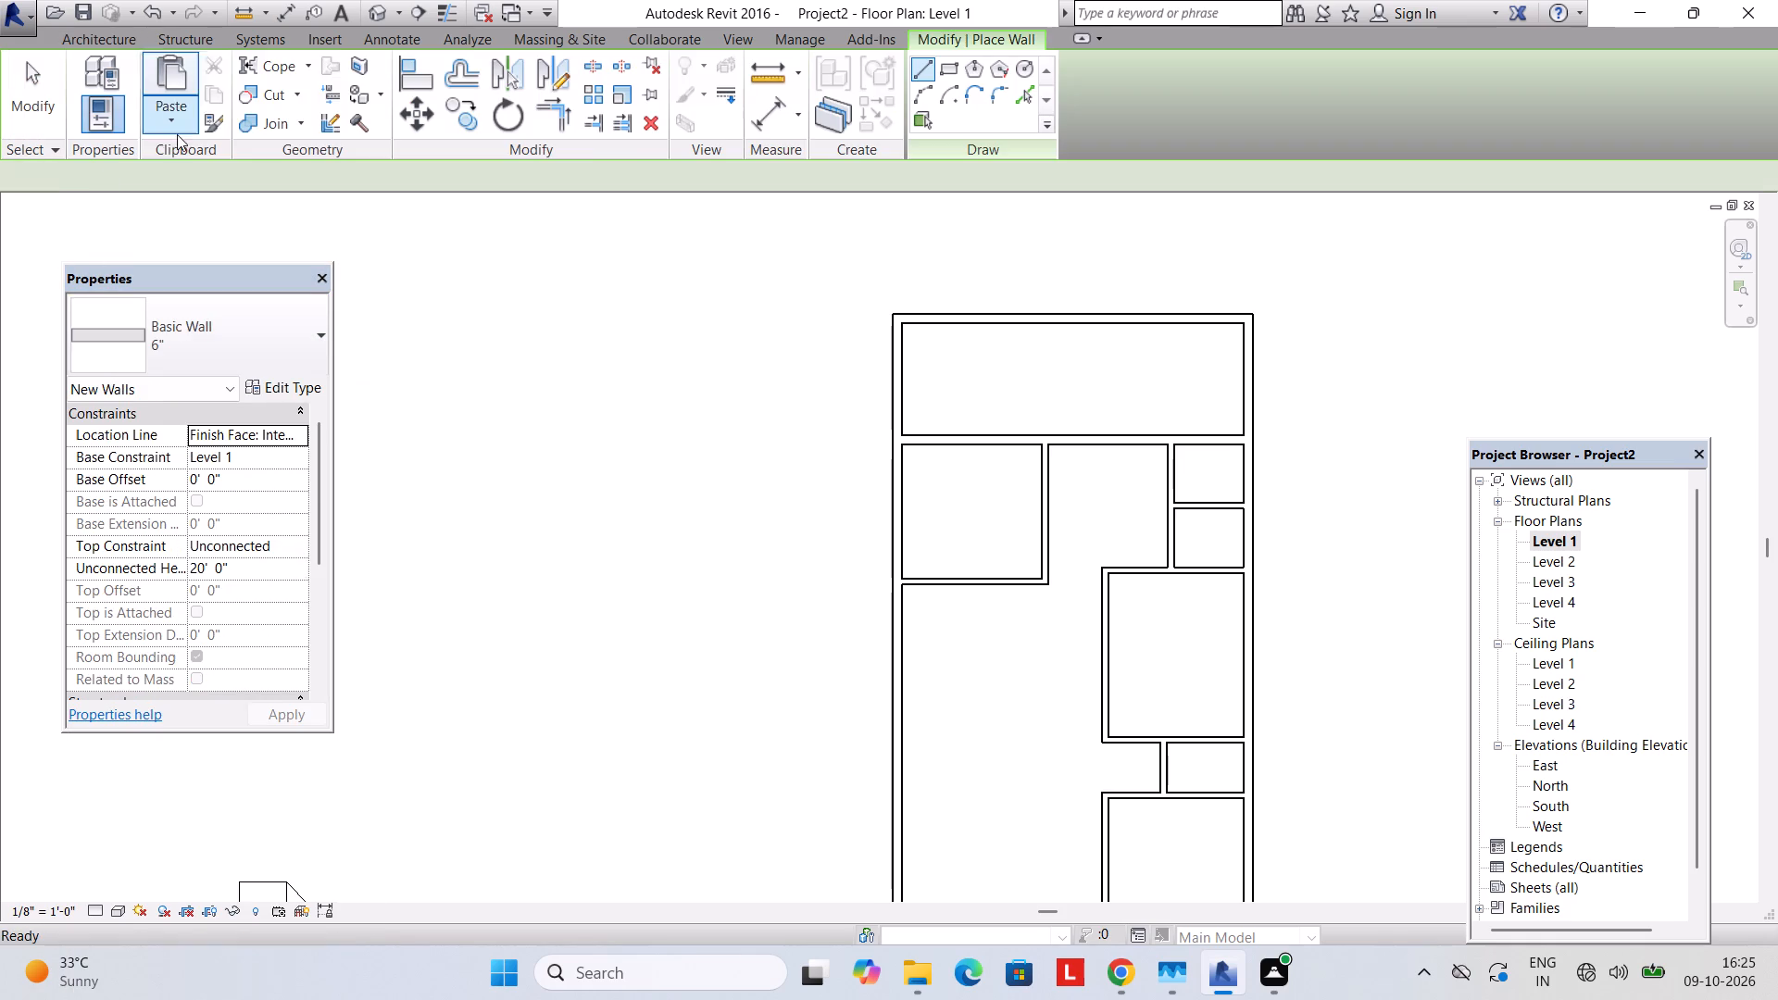
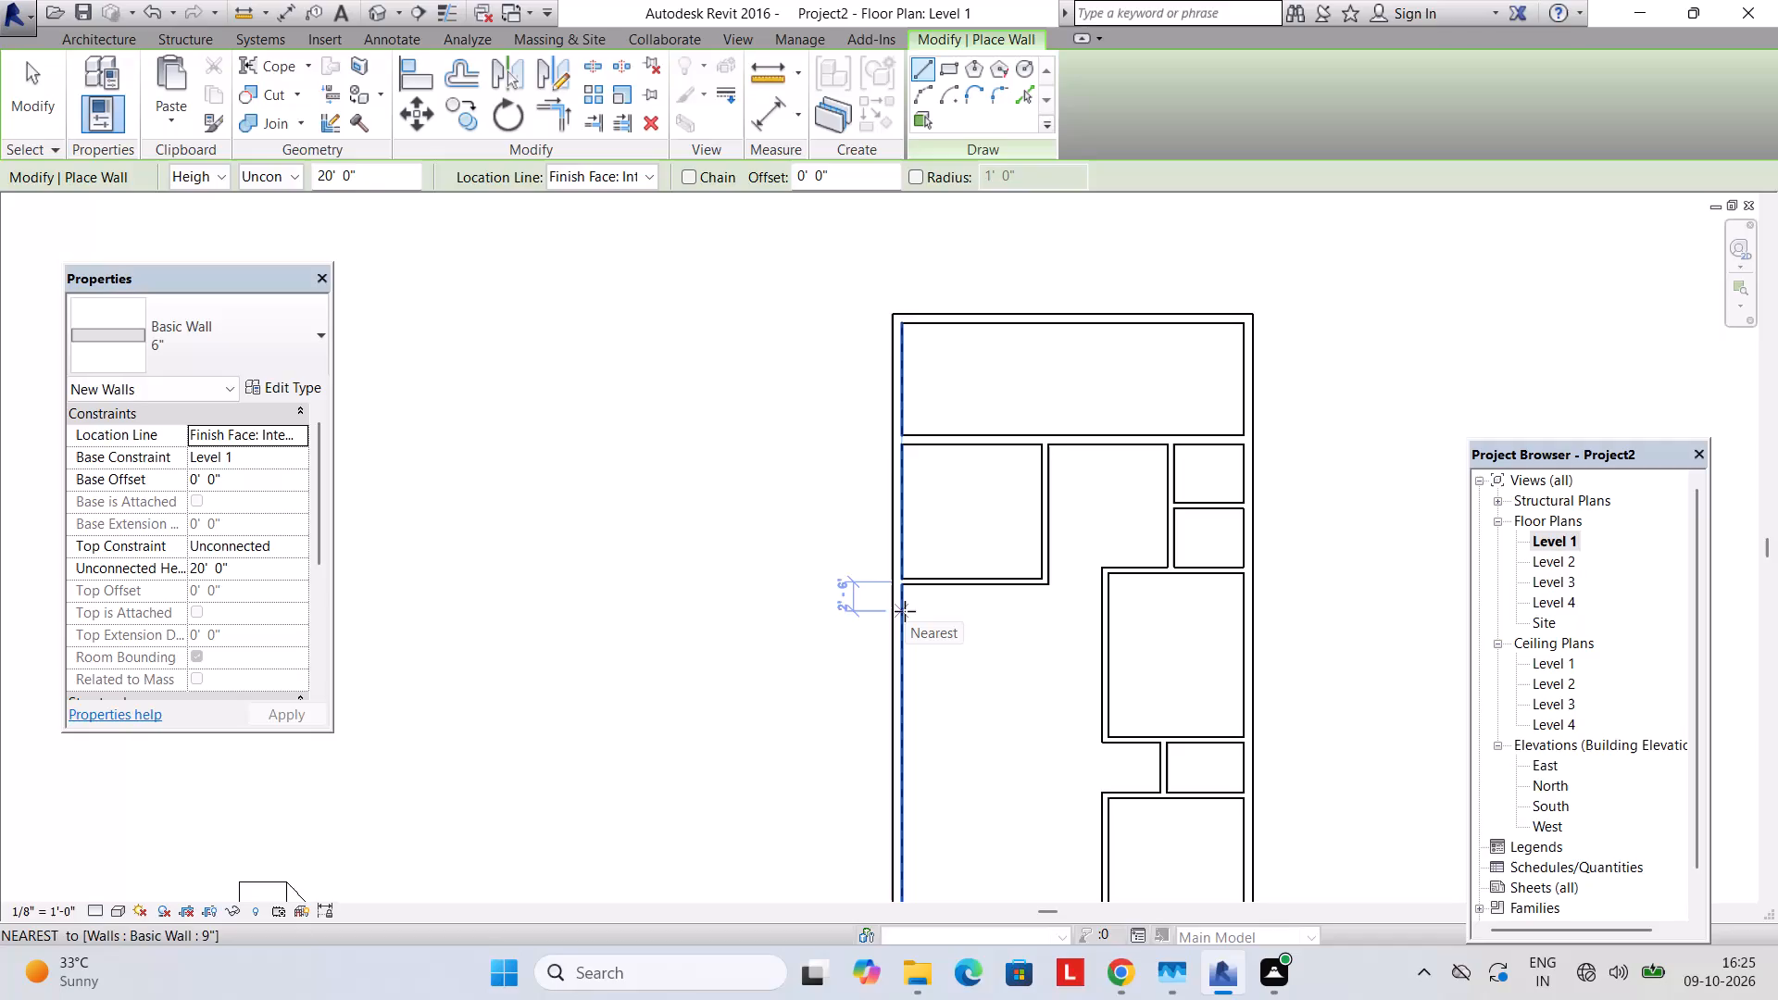
Draw a horizontal 6' long 6" wall from the left outer wall, starting 4' below the lower wall of the 12' wide room.
type("4'")
key("Return")
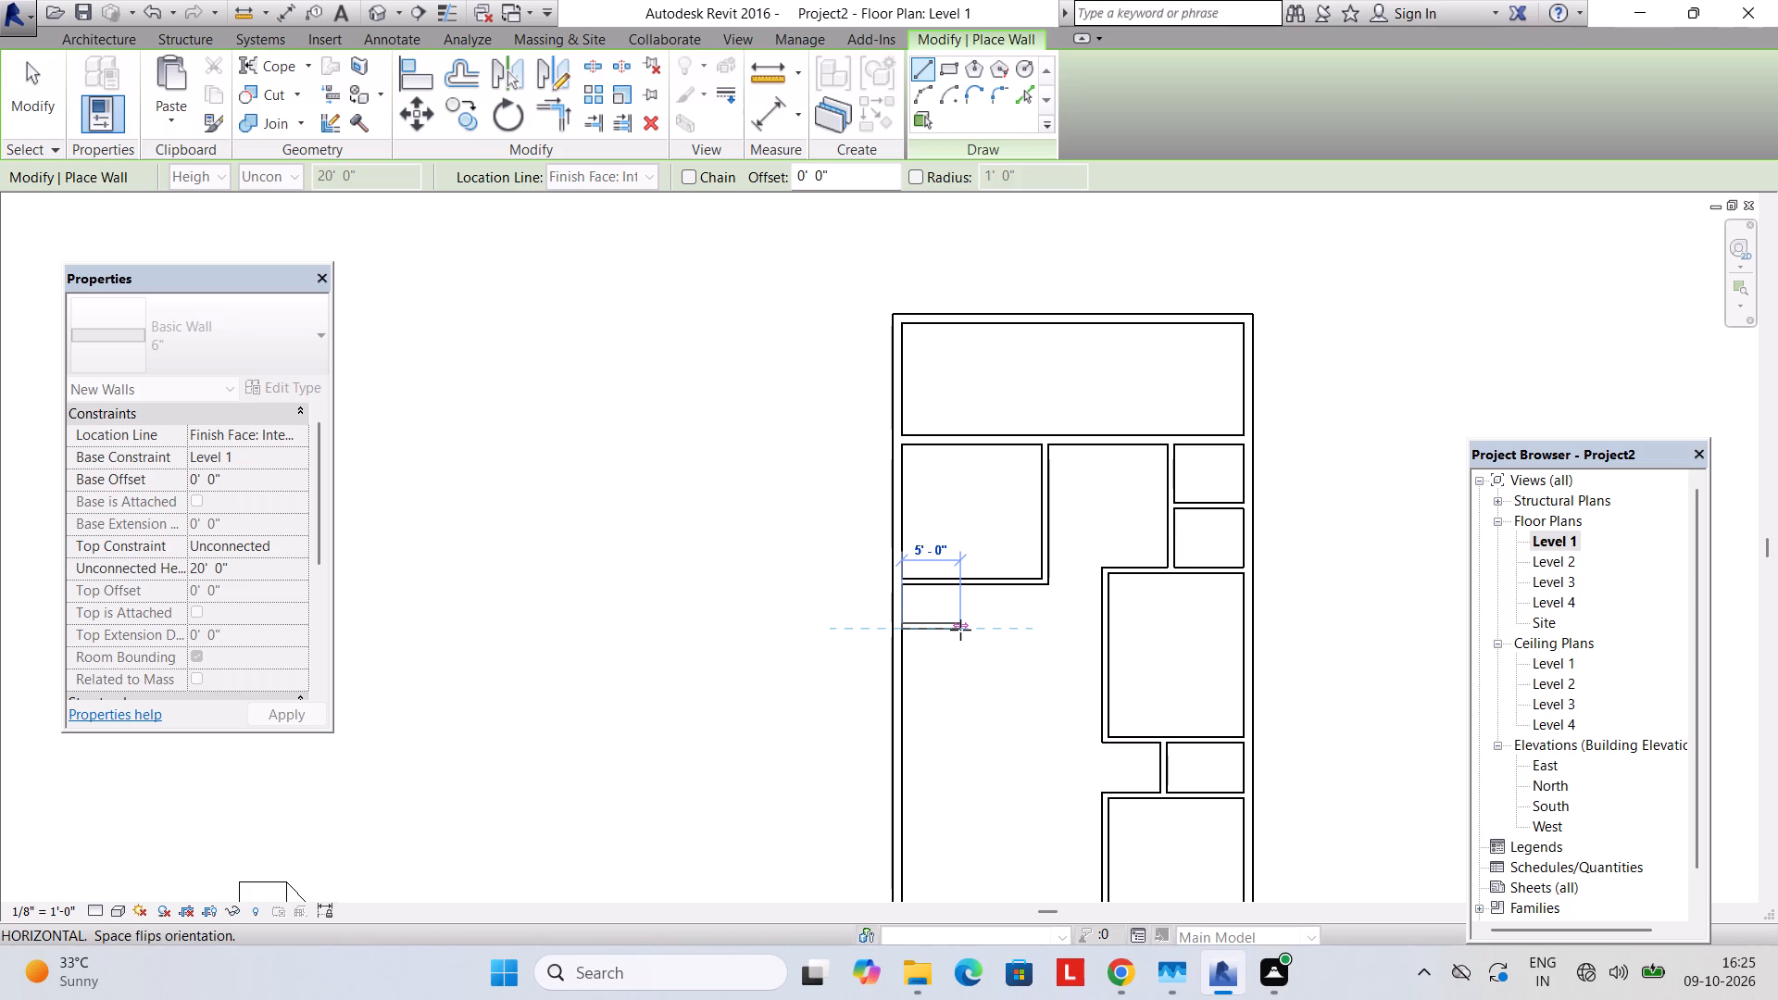
type("6'")
key("Return")
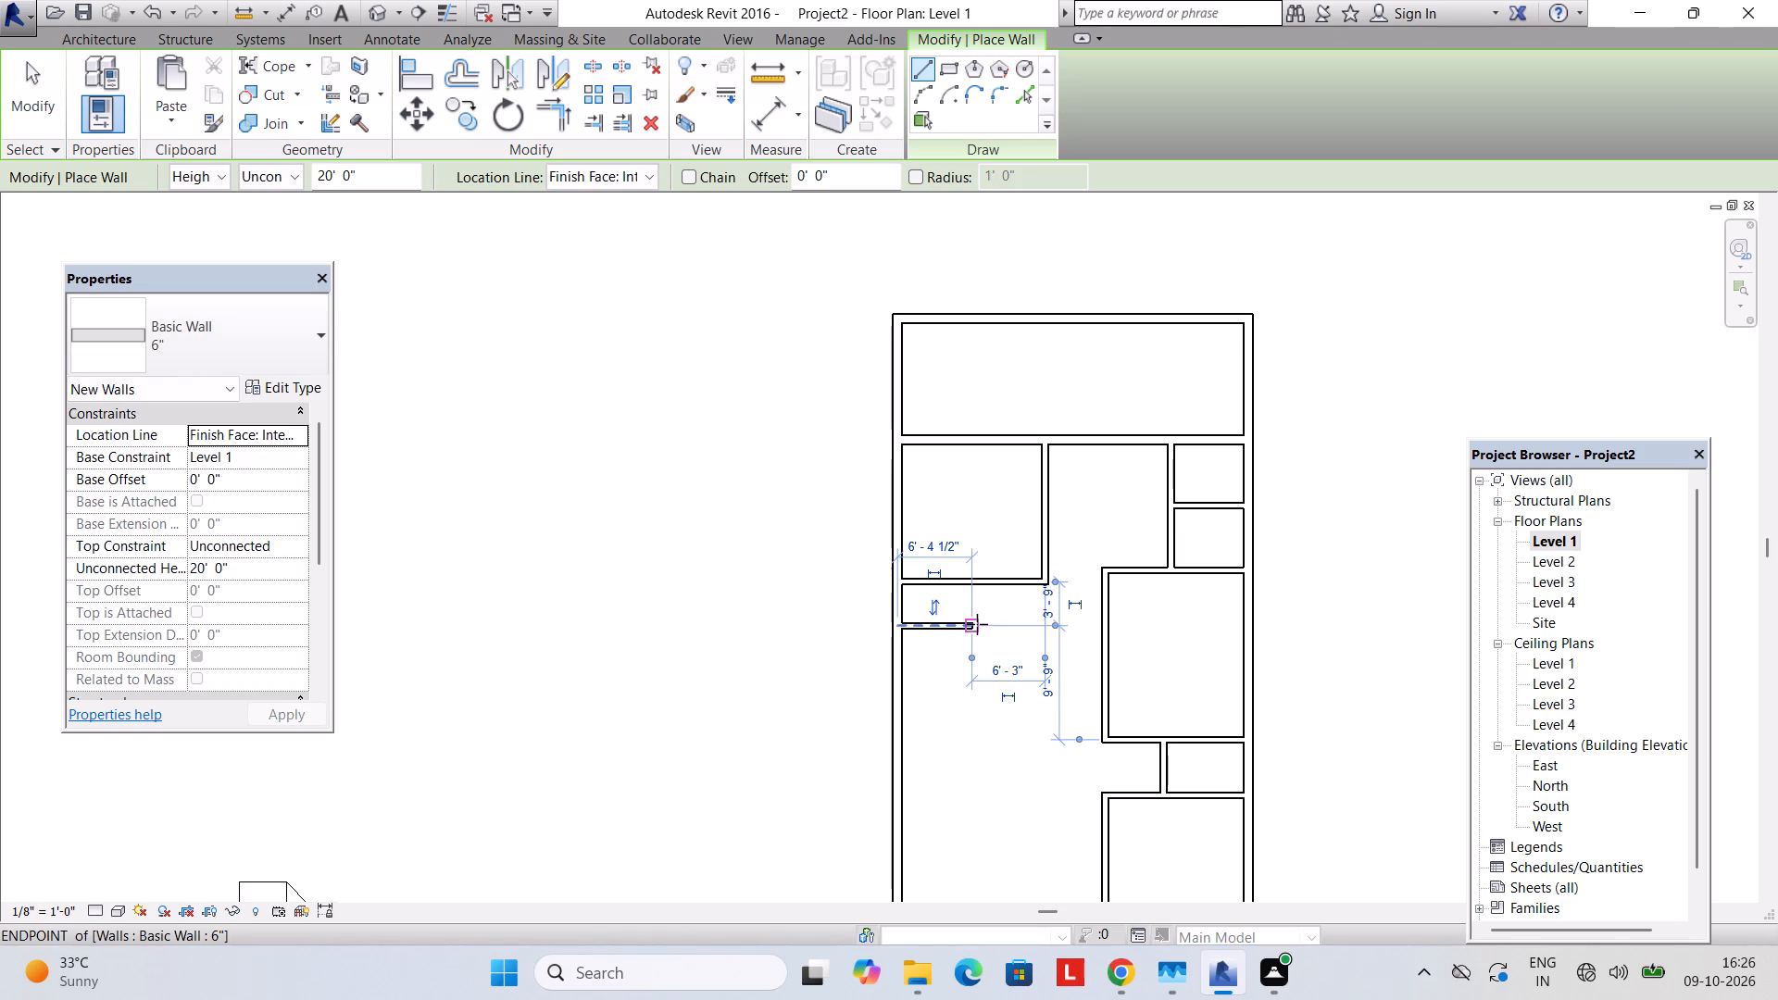
Draw a vertical 6" wall 6' long down from the free end of the new horizontal wall.
left_click(976, 624)
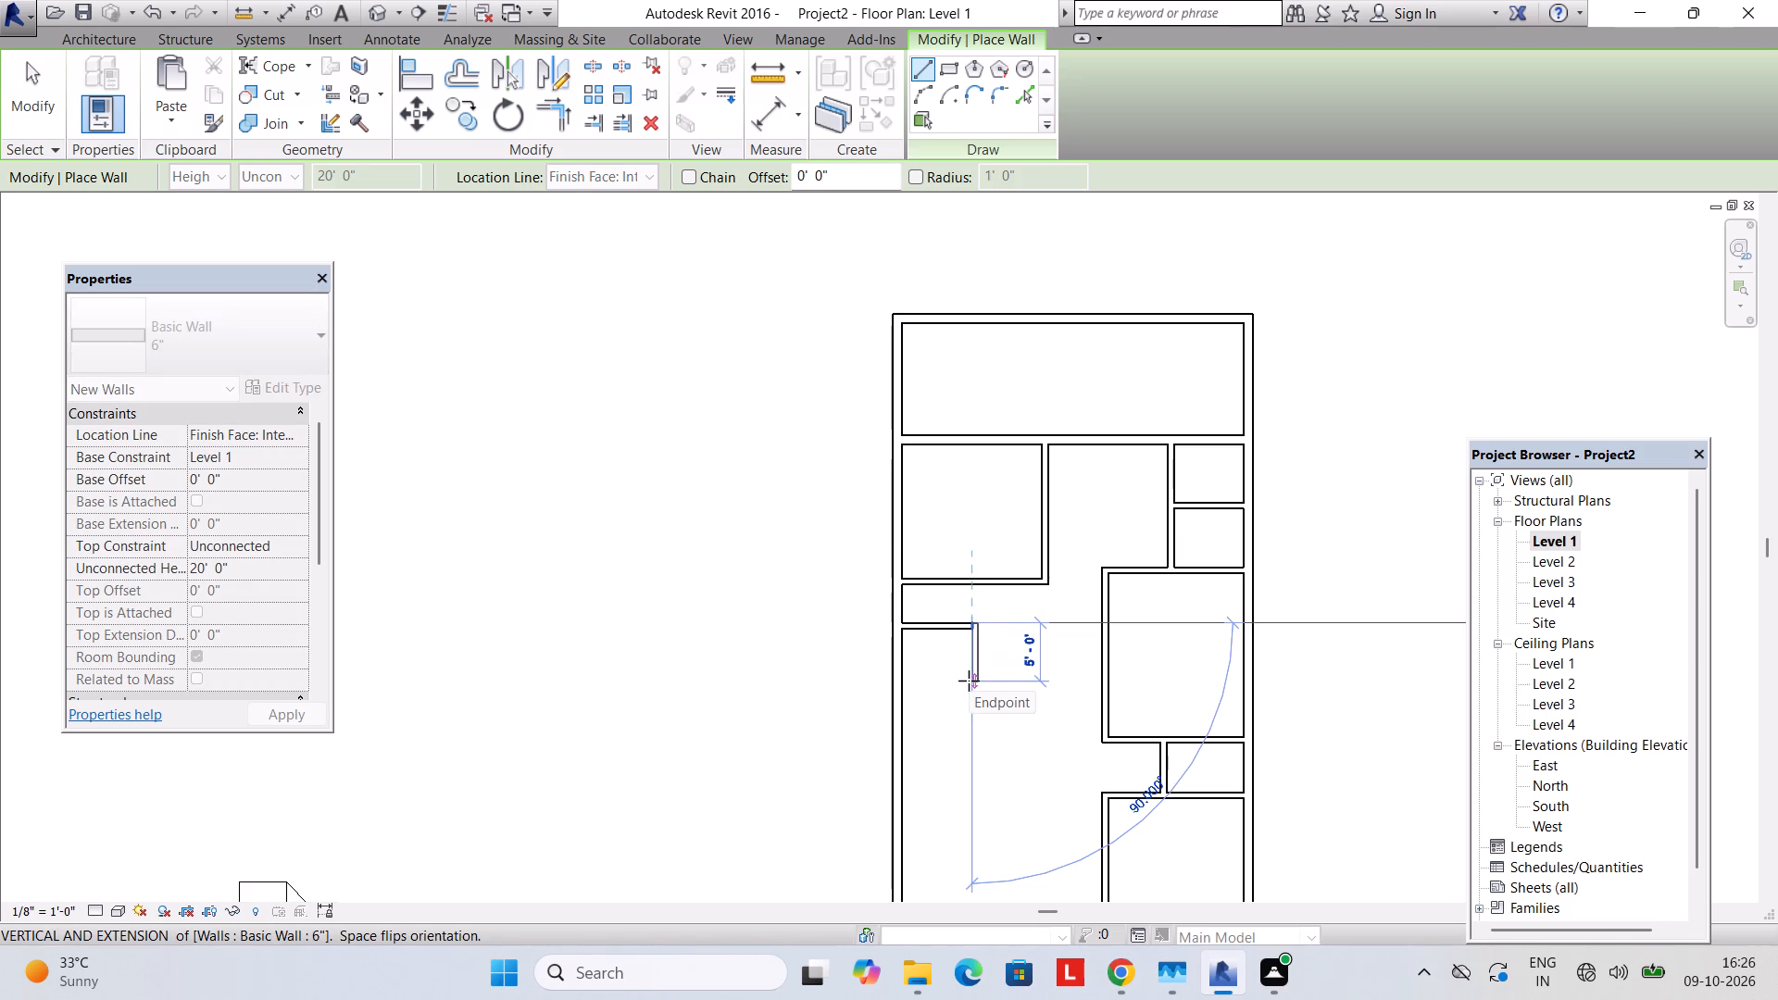
scroll(965, 651, "up", 4)
key("Escape")
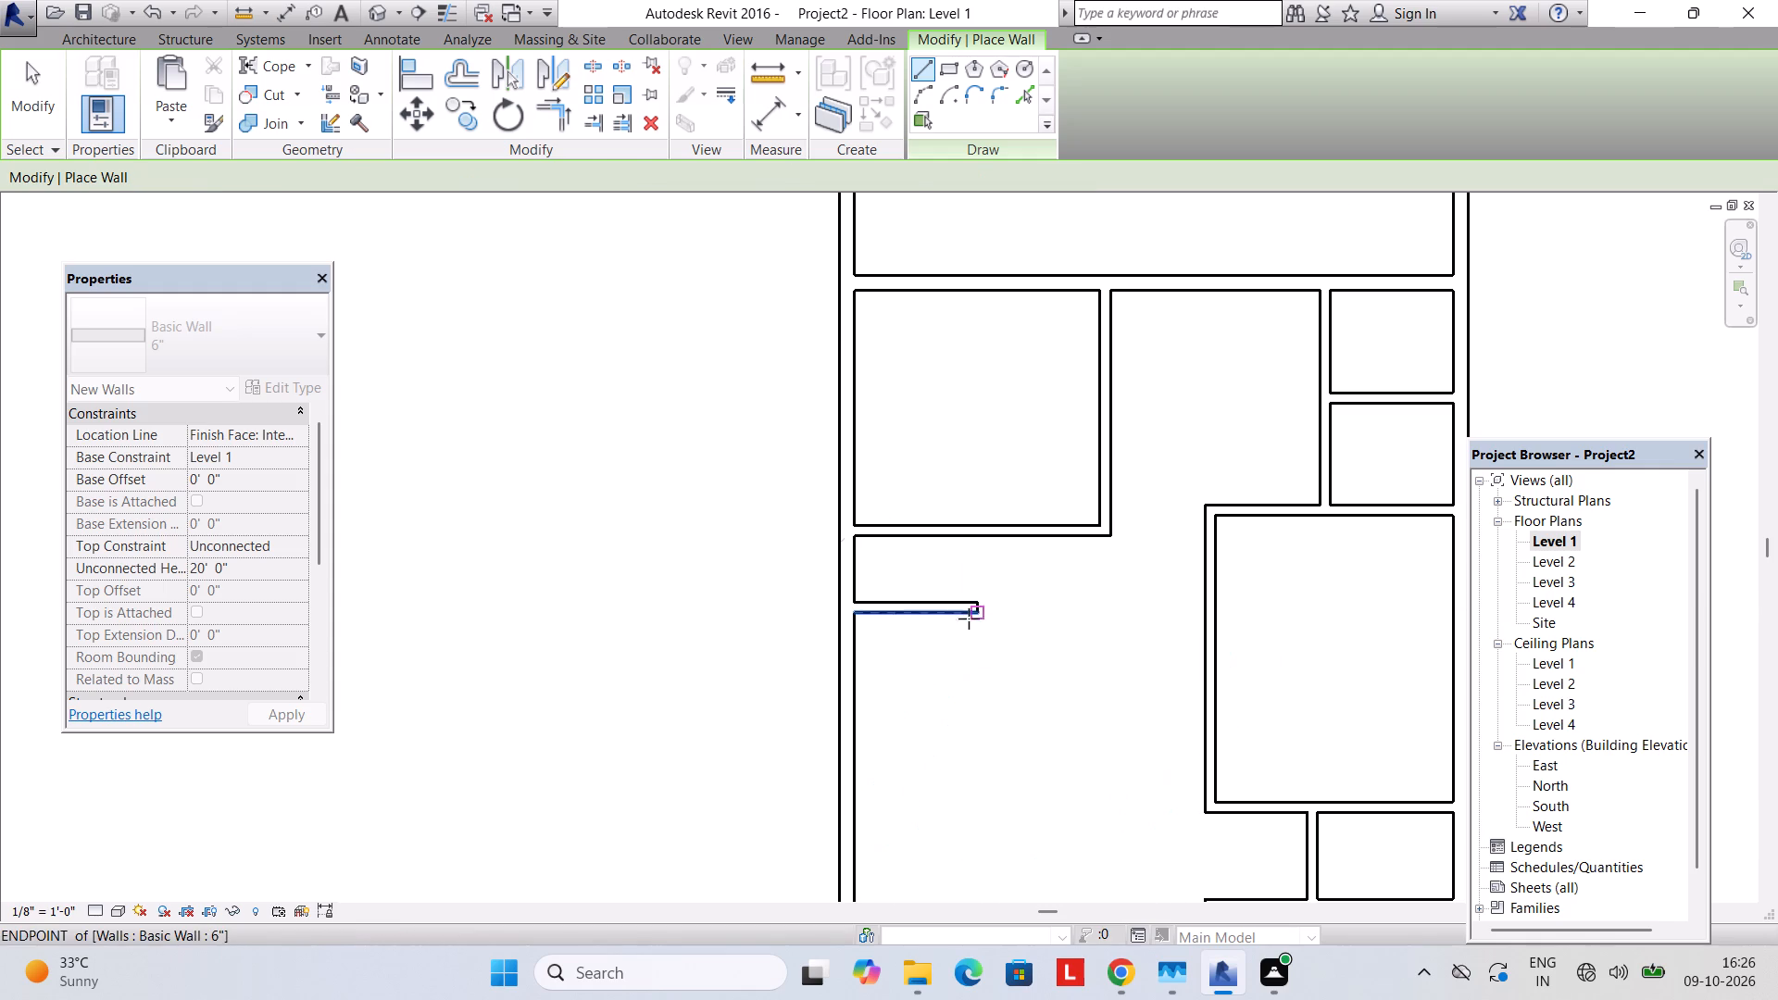
left_click(971, 598)
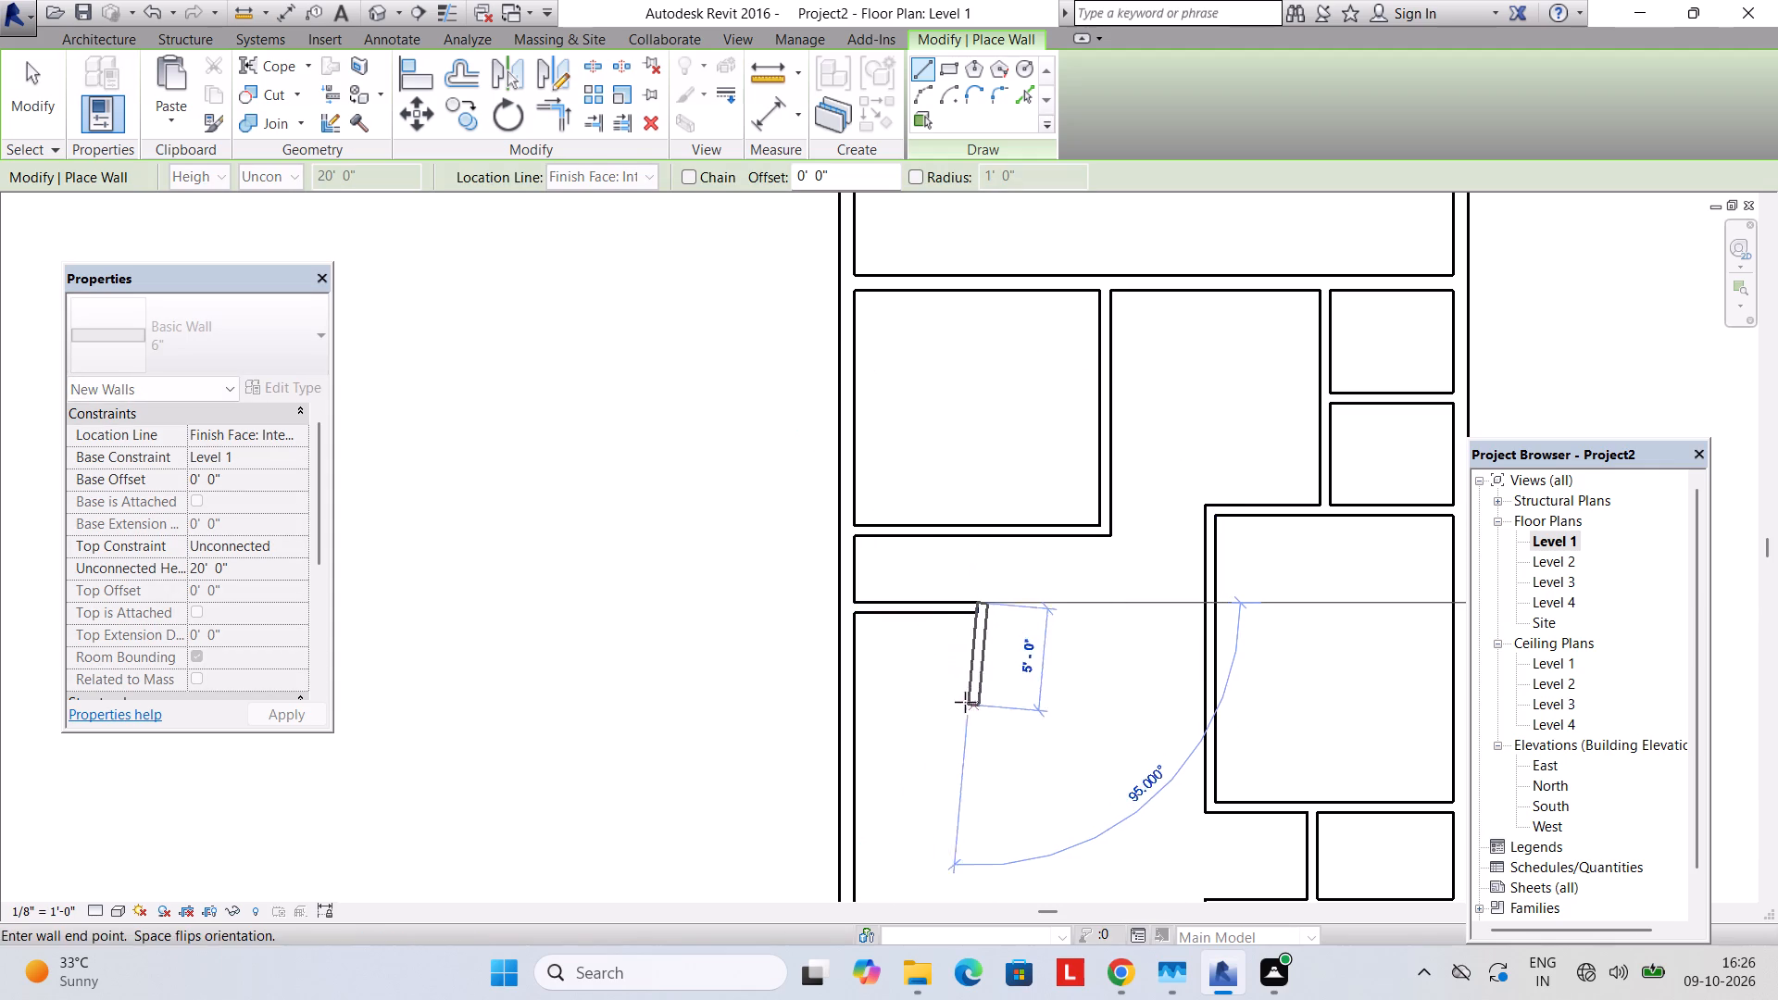
type("6'")
key("Return")
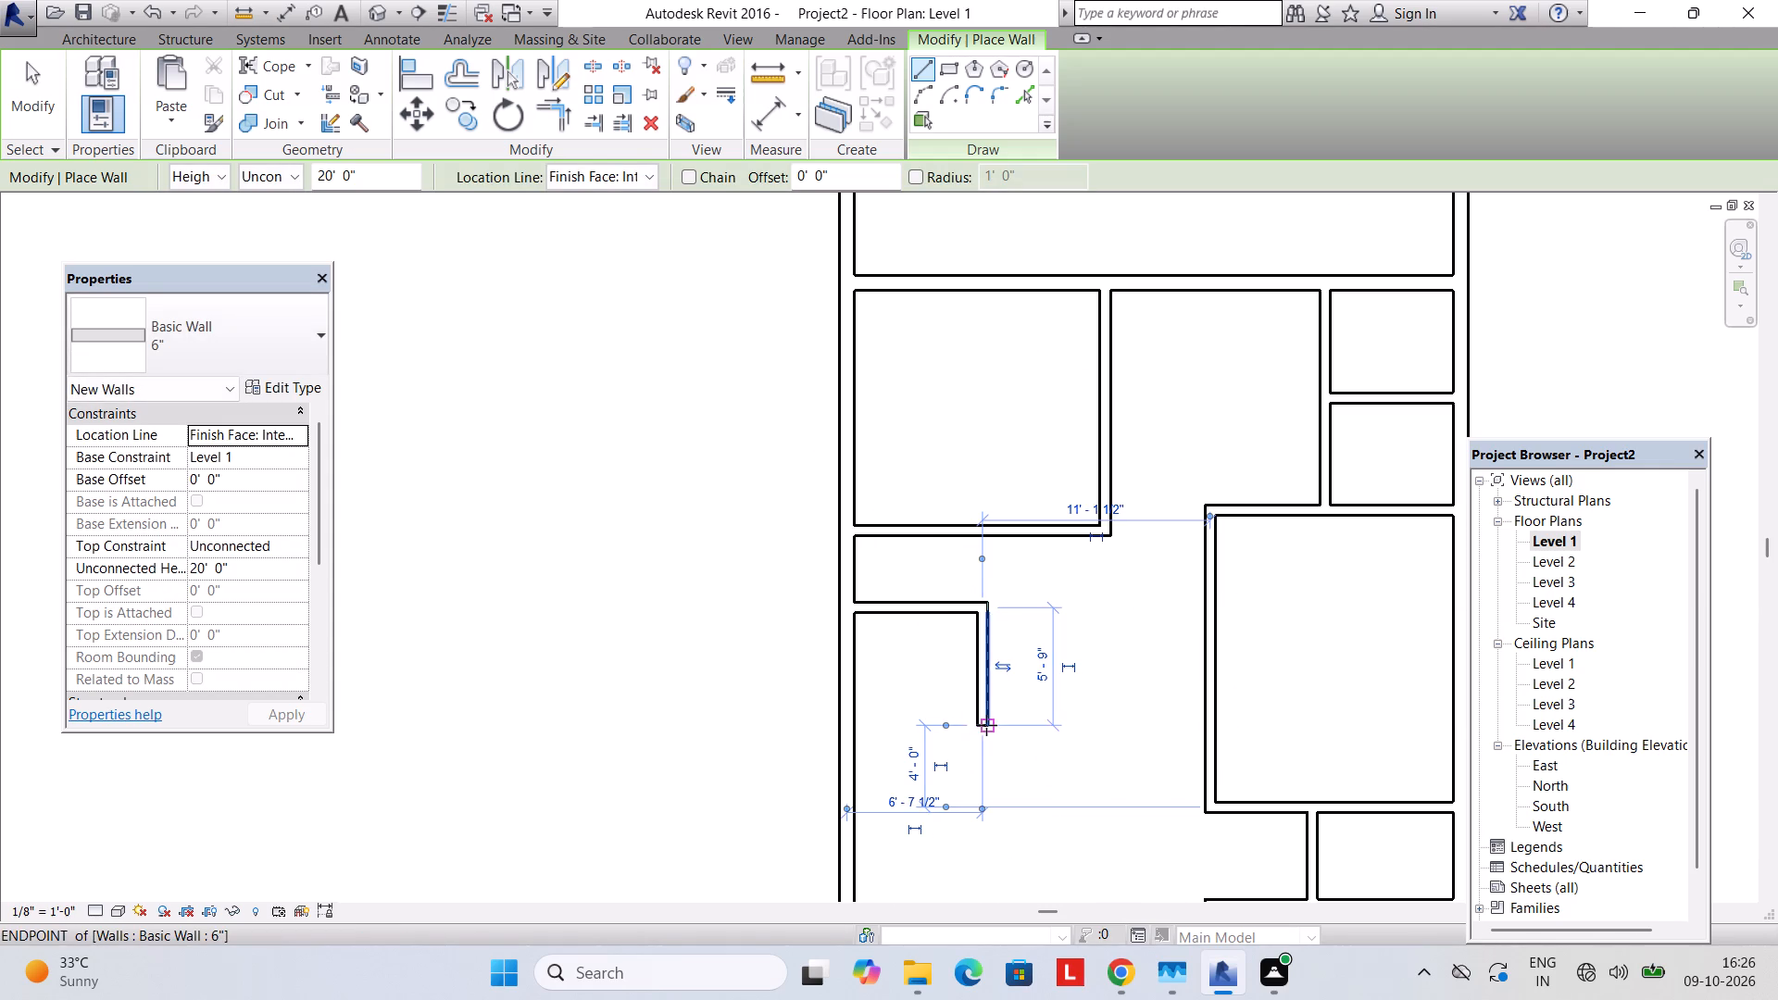
Draw a horizontal 6" wall from the lower end of the new vertical wall to the left outer wall, closing the small room.
left_click(986, 725)
key("Escape")
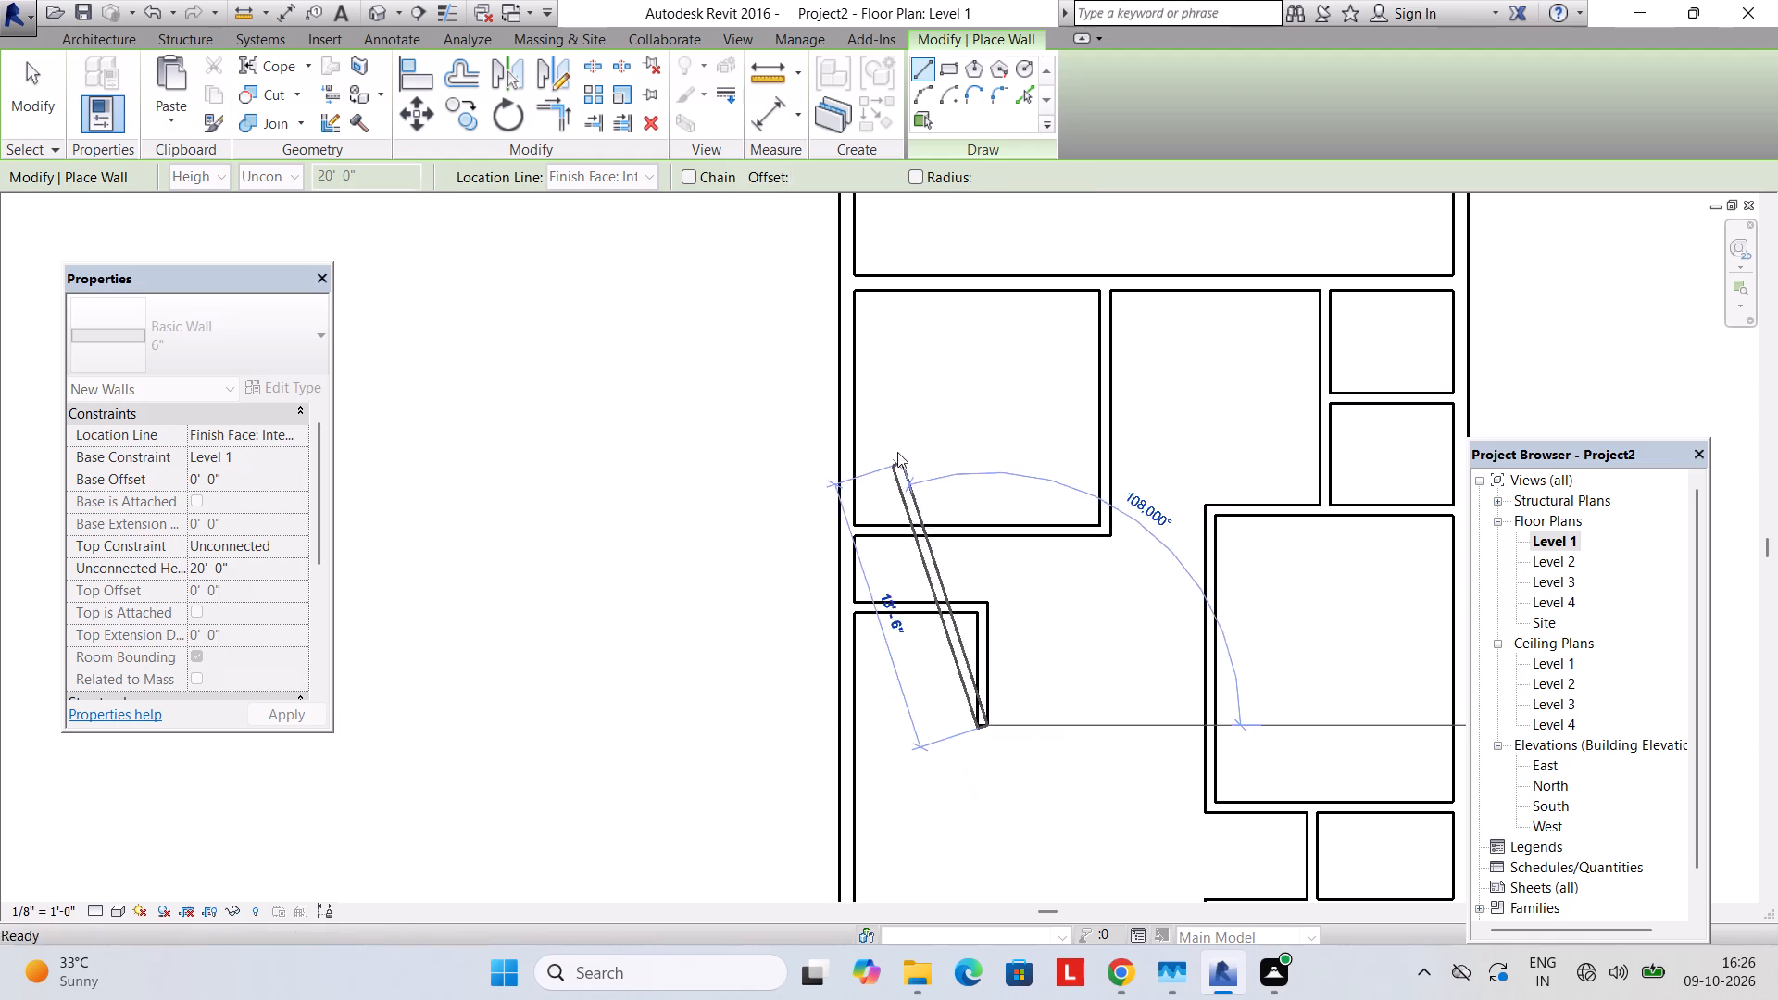
left_click(926, 74)
left_click(926, 74)
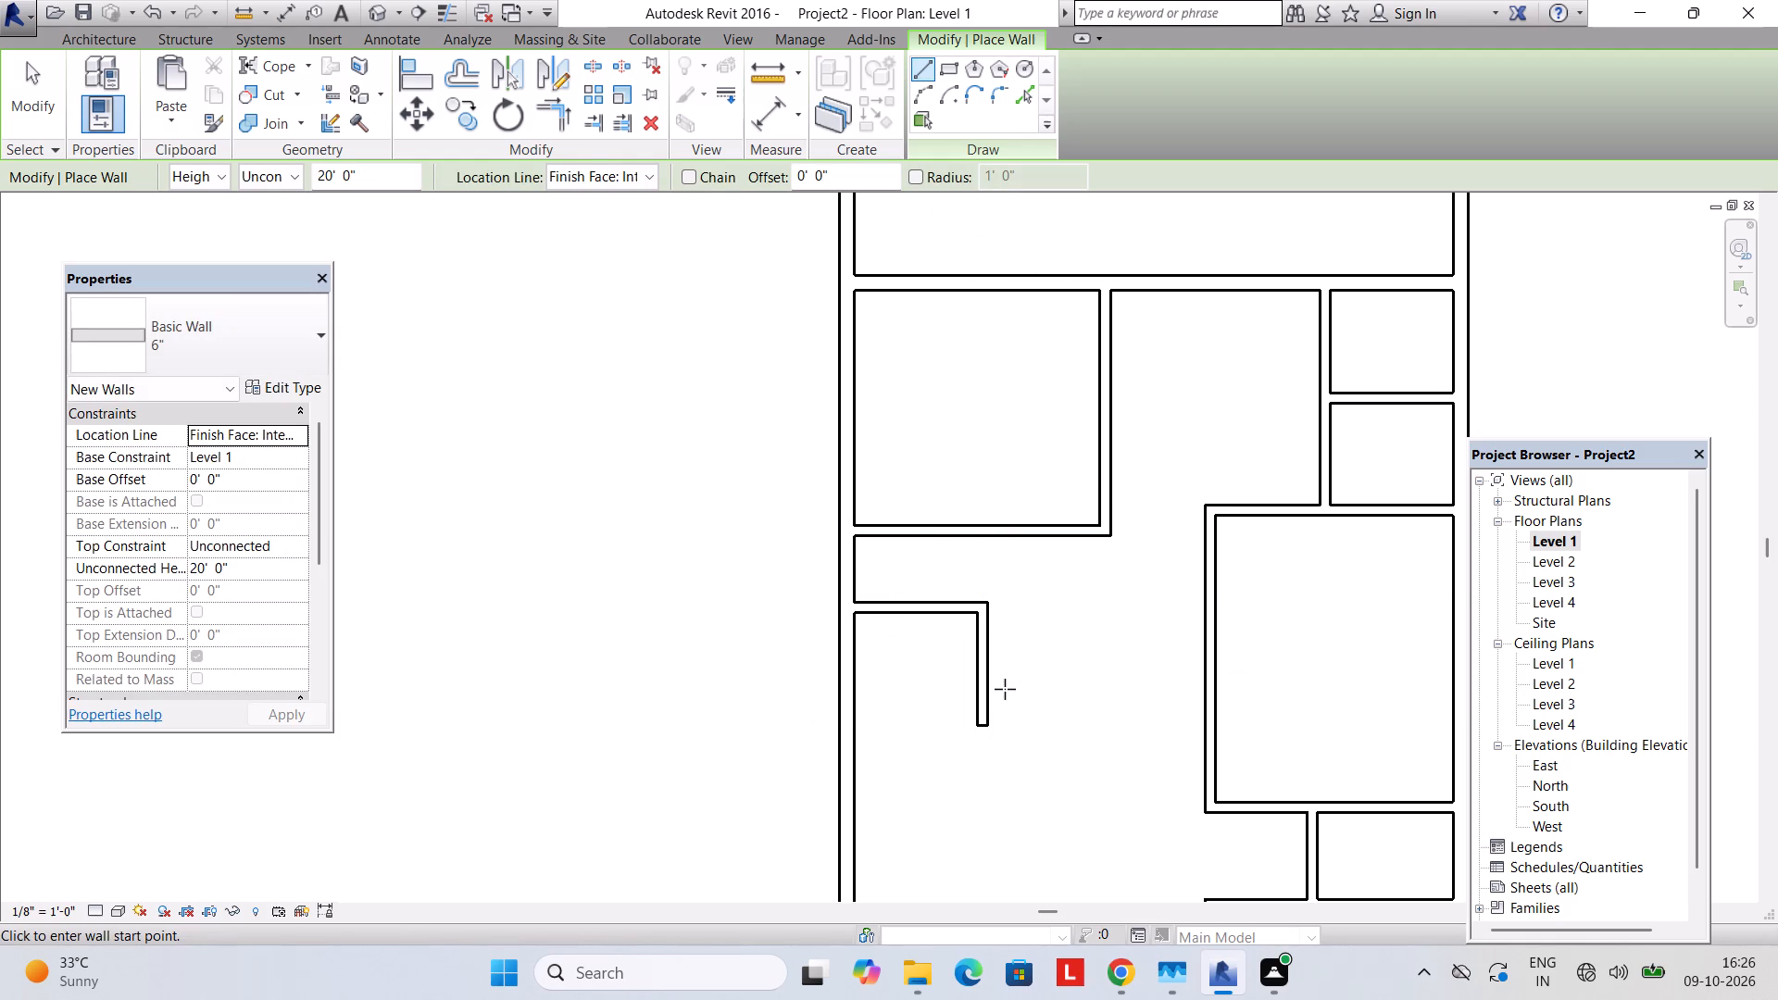
left_click(989, 724)
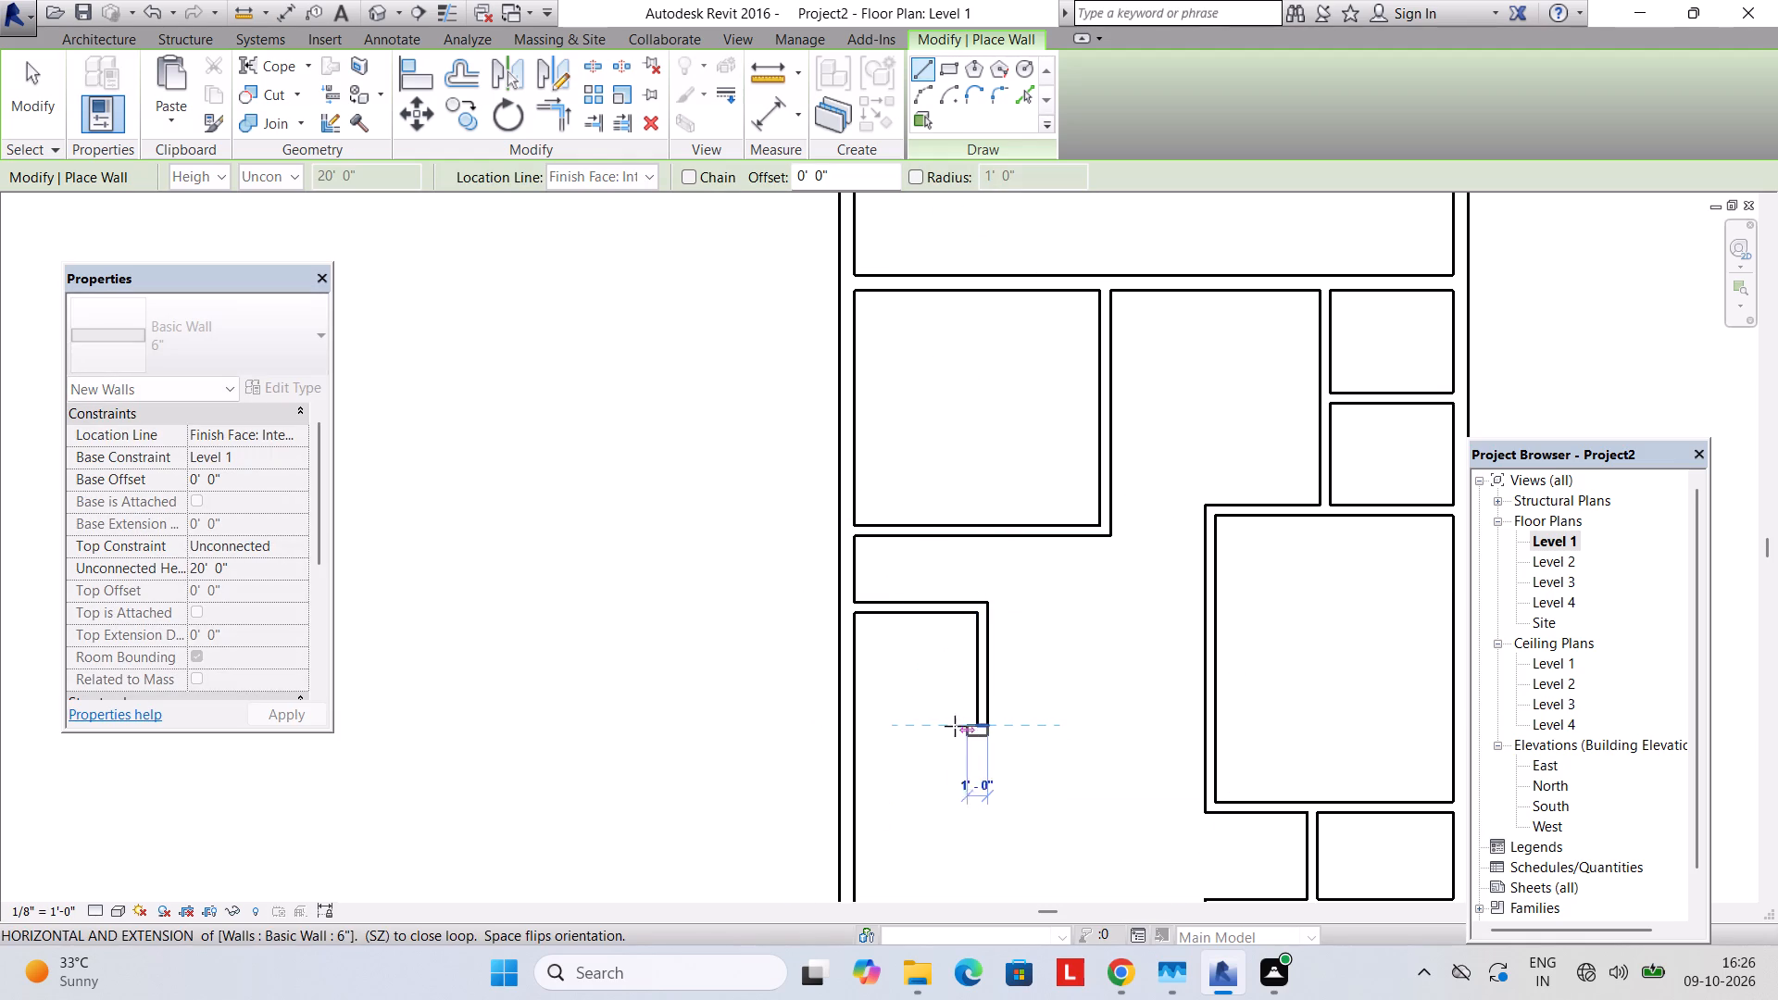
left_click(859, 727)
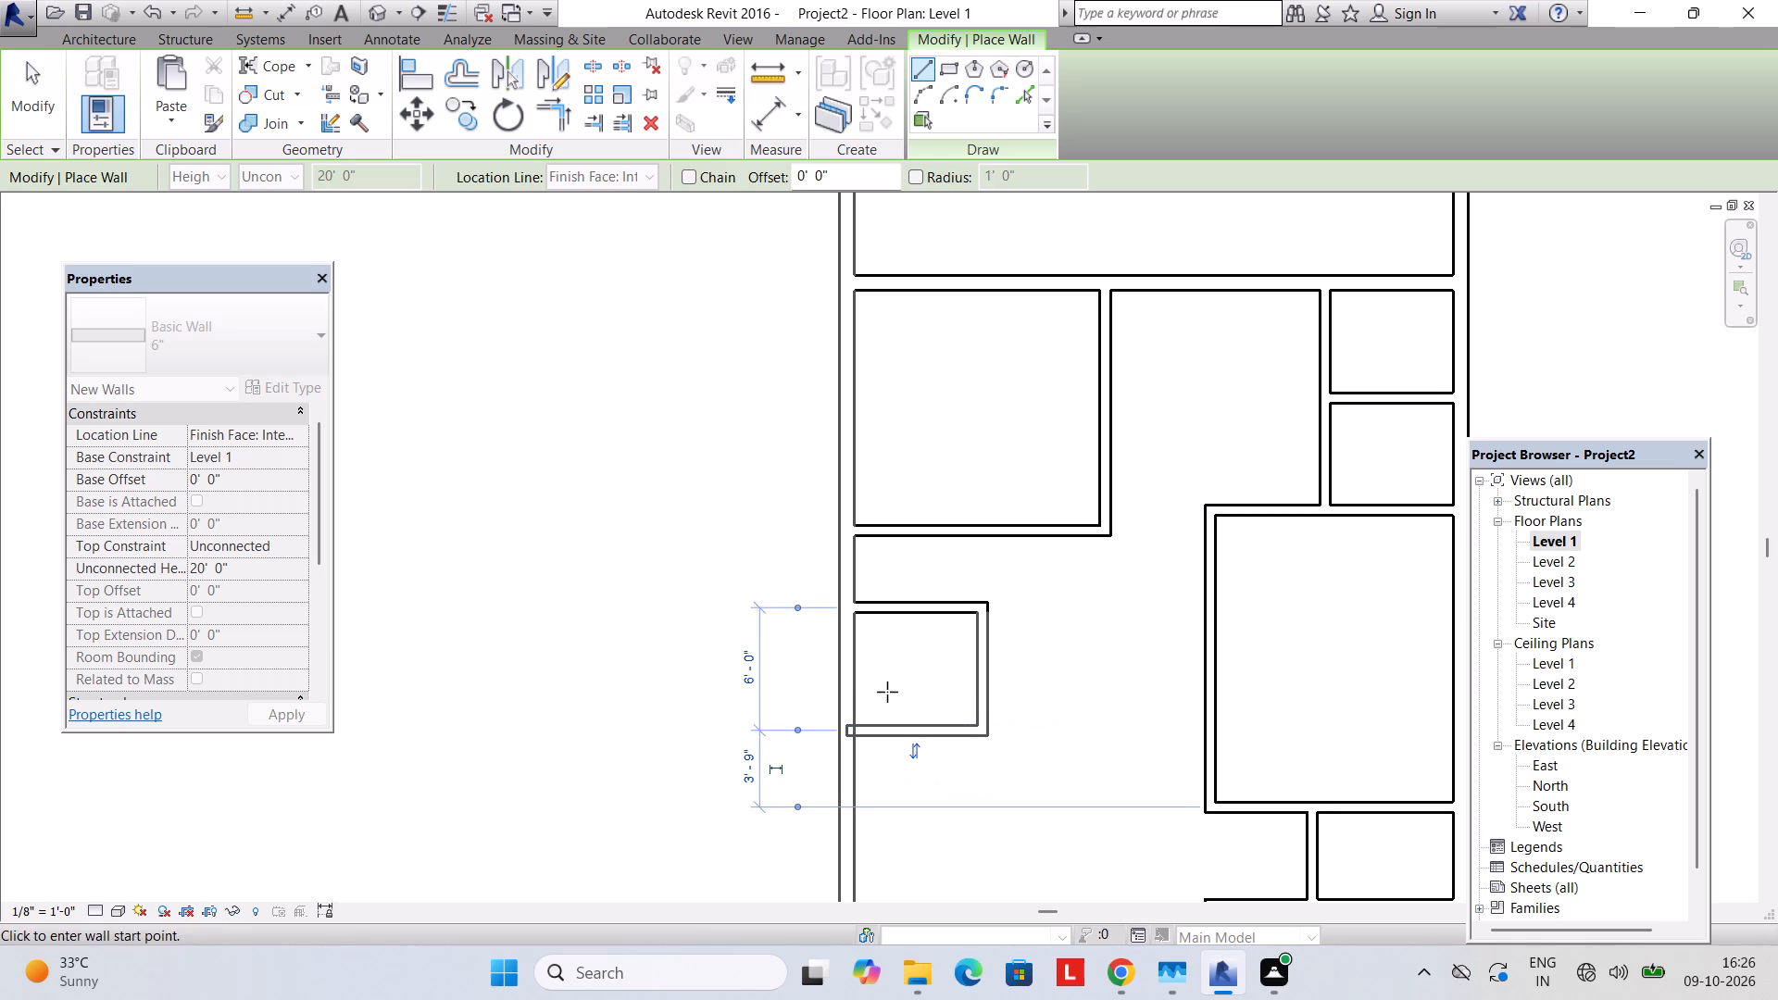
key("Escape")
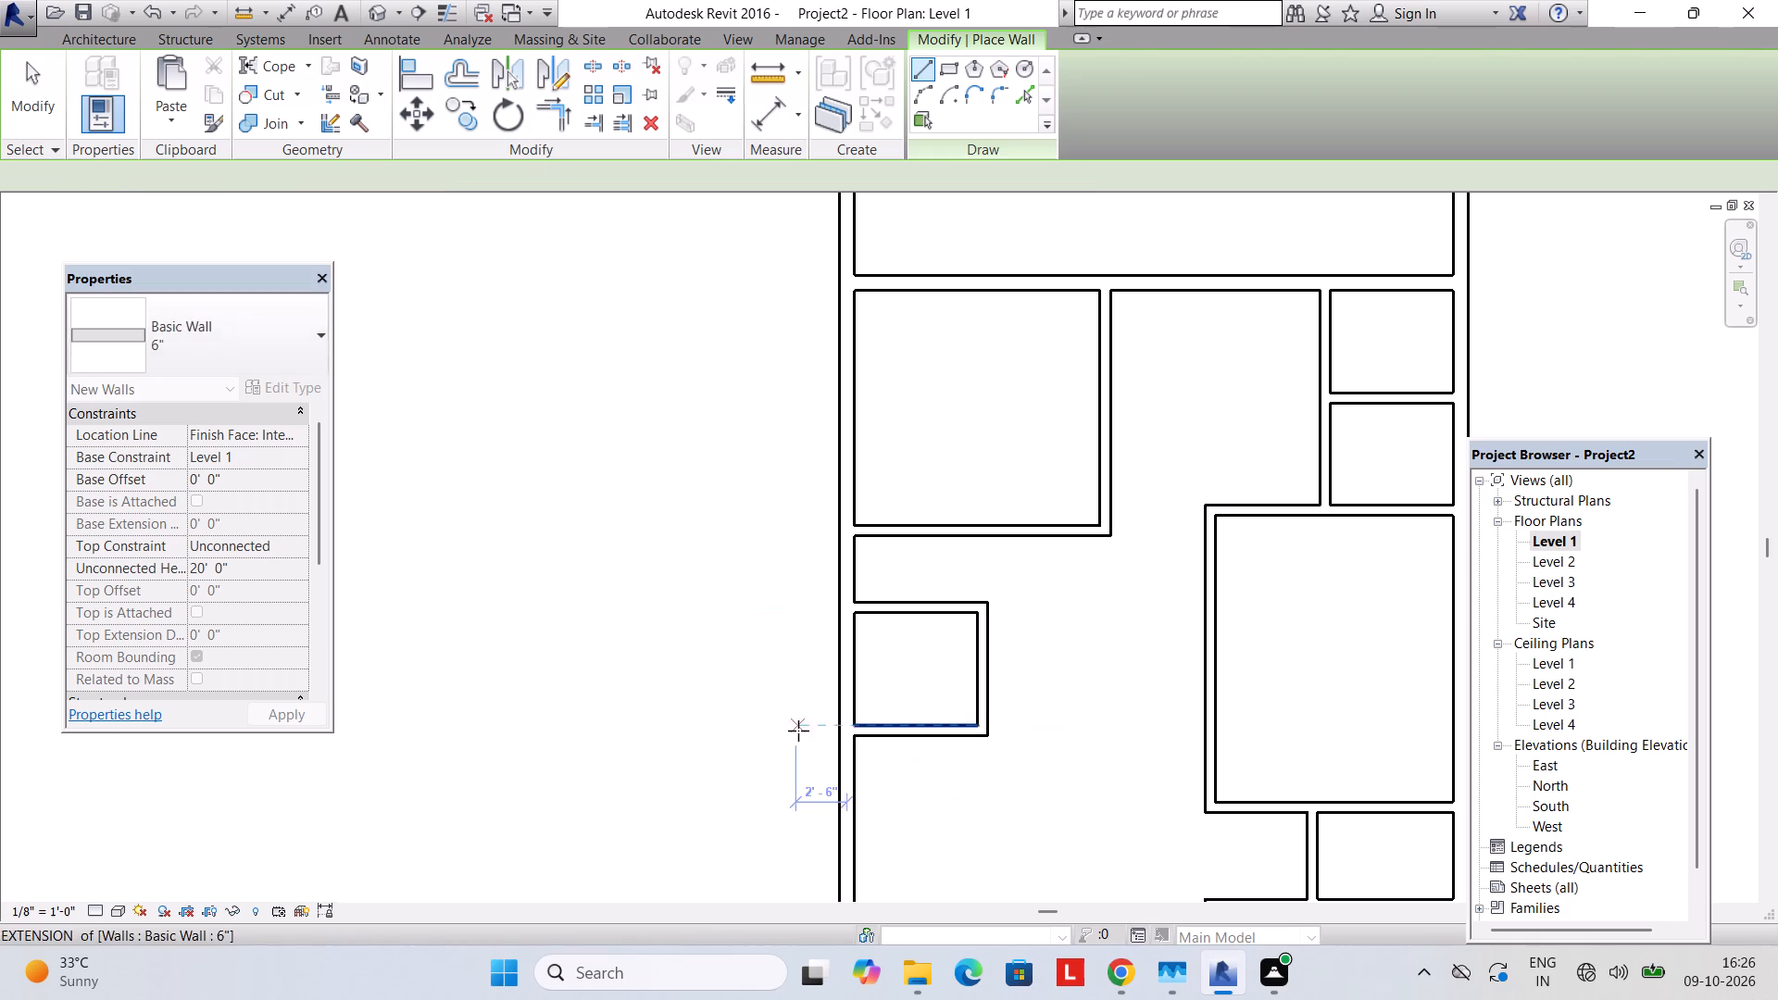
key("Escape")
left_click(853, 679)
key("Escape")
Measure the small room's clear width between its vertical wall's near face and the left outer wall's inner face.
left_click(989, 666)
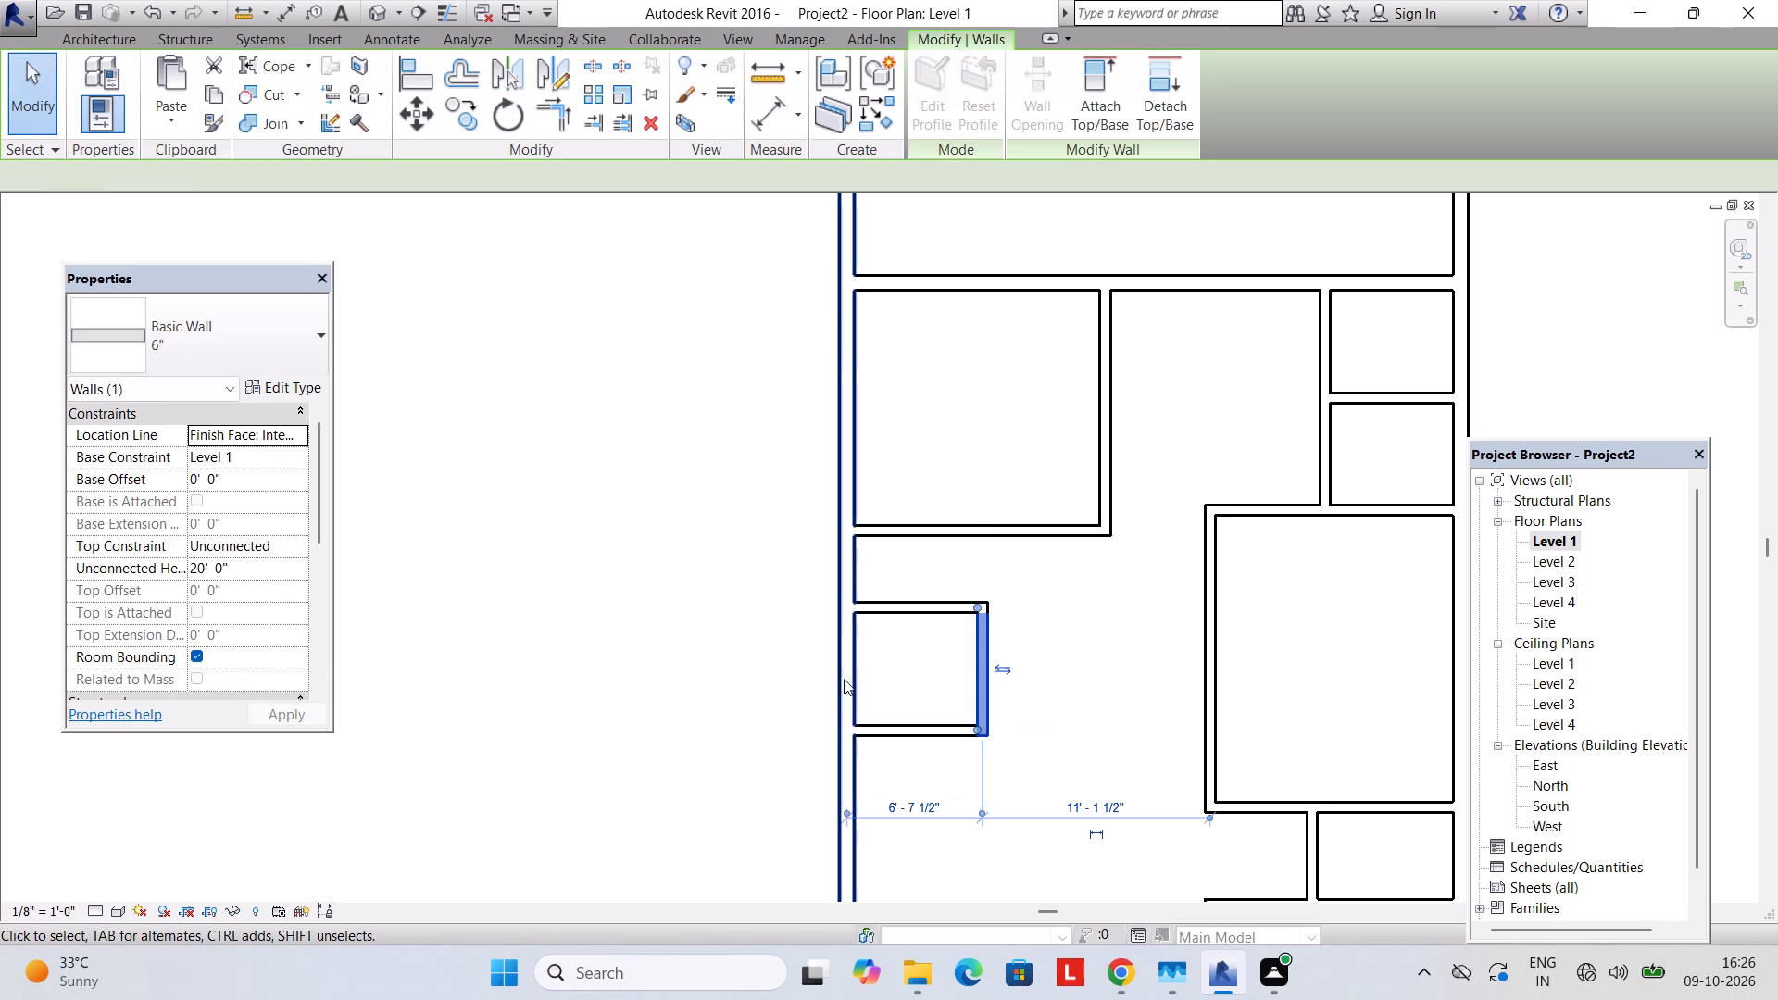
scroll(924, 698, "up", 1)
scroll(924, 698, "down", 1)
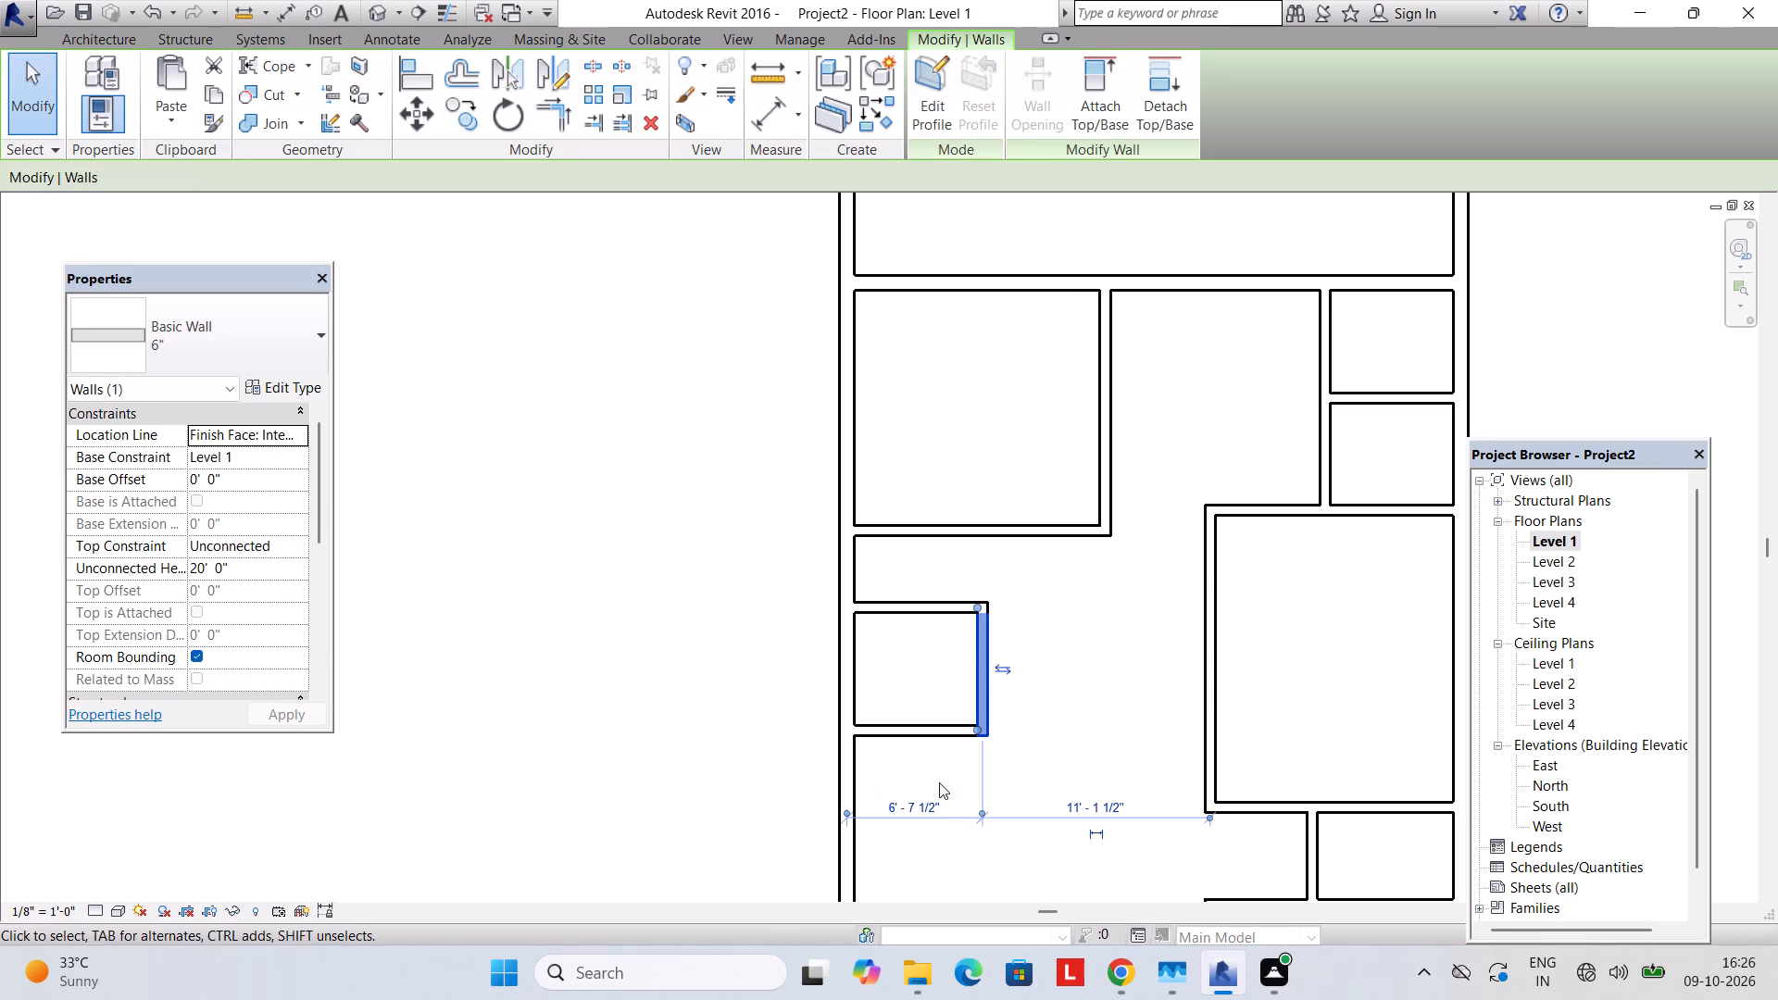
left_click(845, 812)
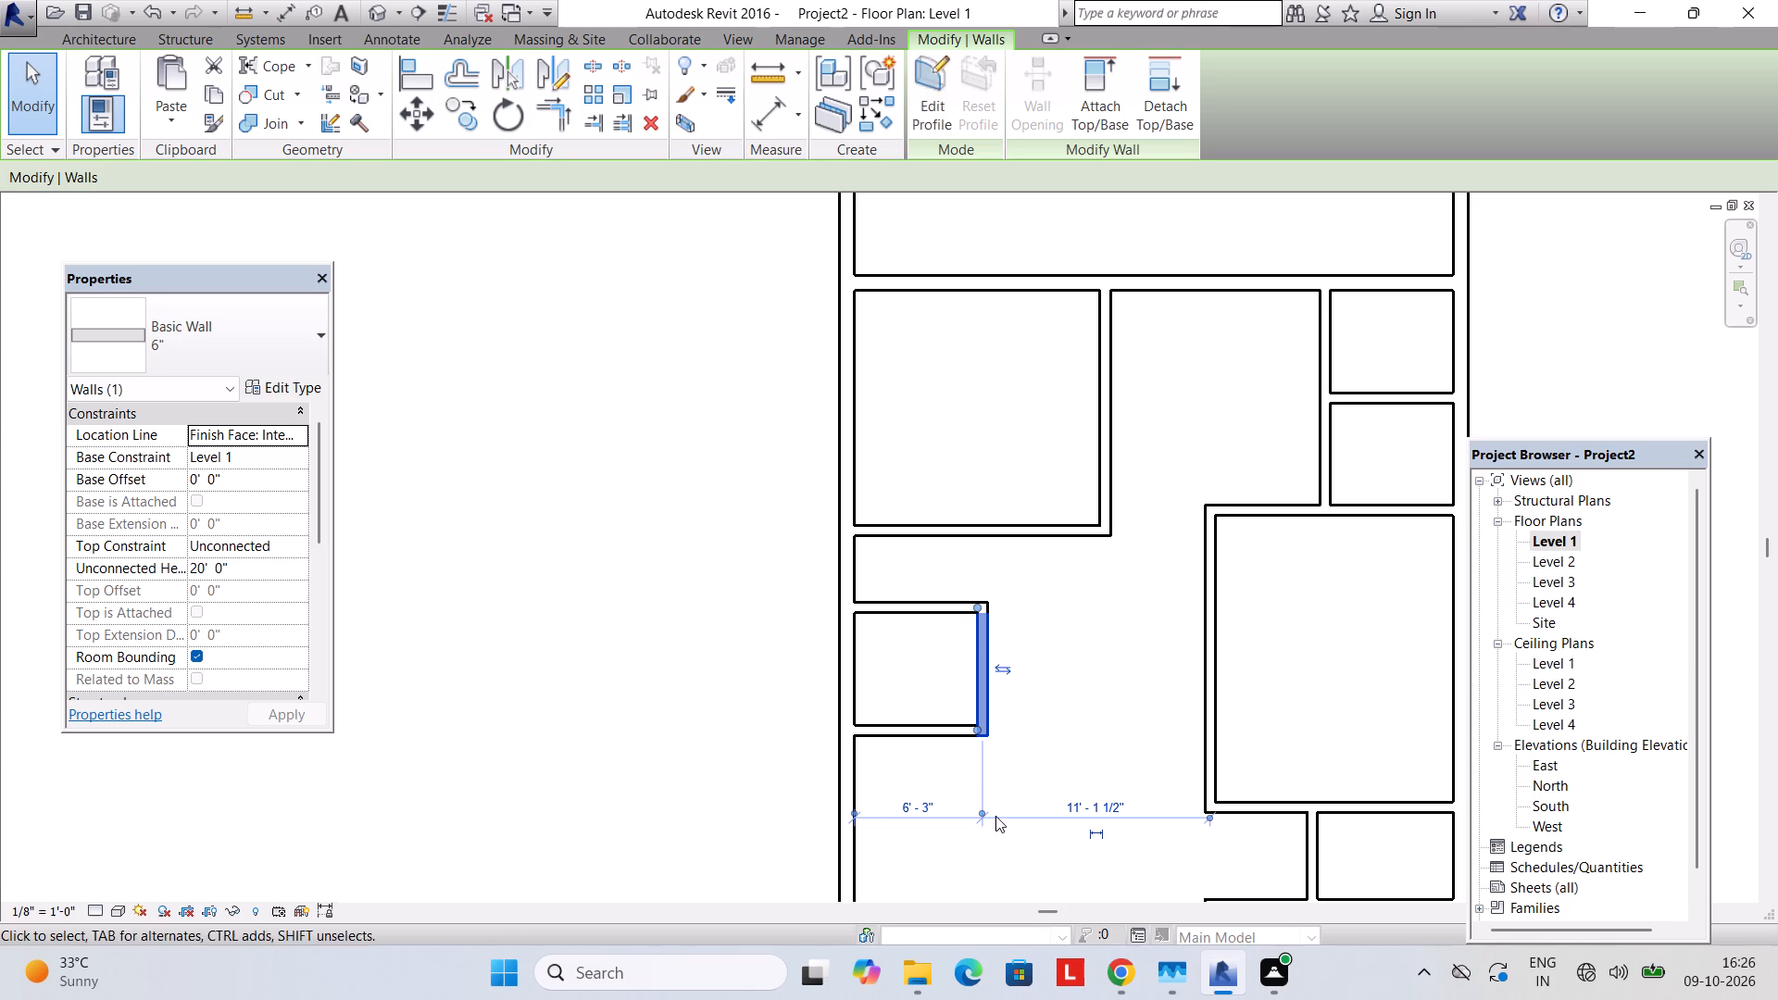
left_click(979, 811)
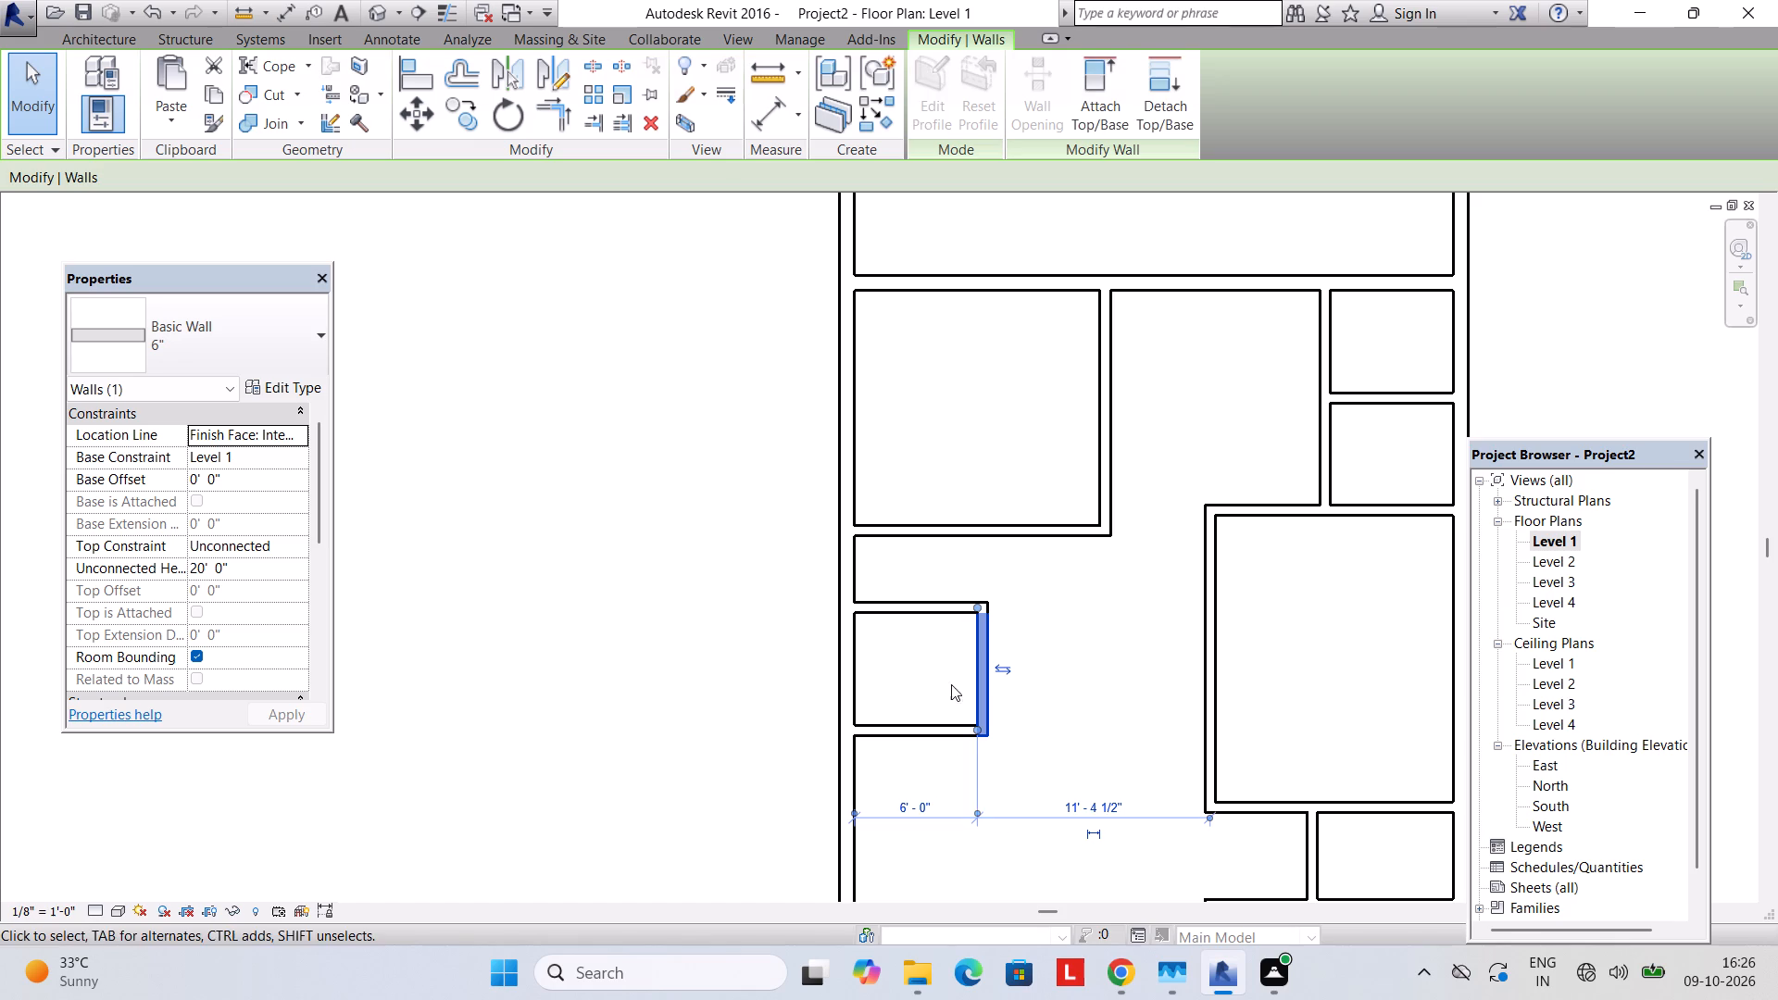
Reposition the small room's upper wall for a 6' clear height, measured between the inner faces of its upper and lower walls.
left_click(937, 608)
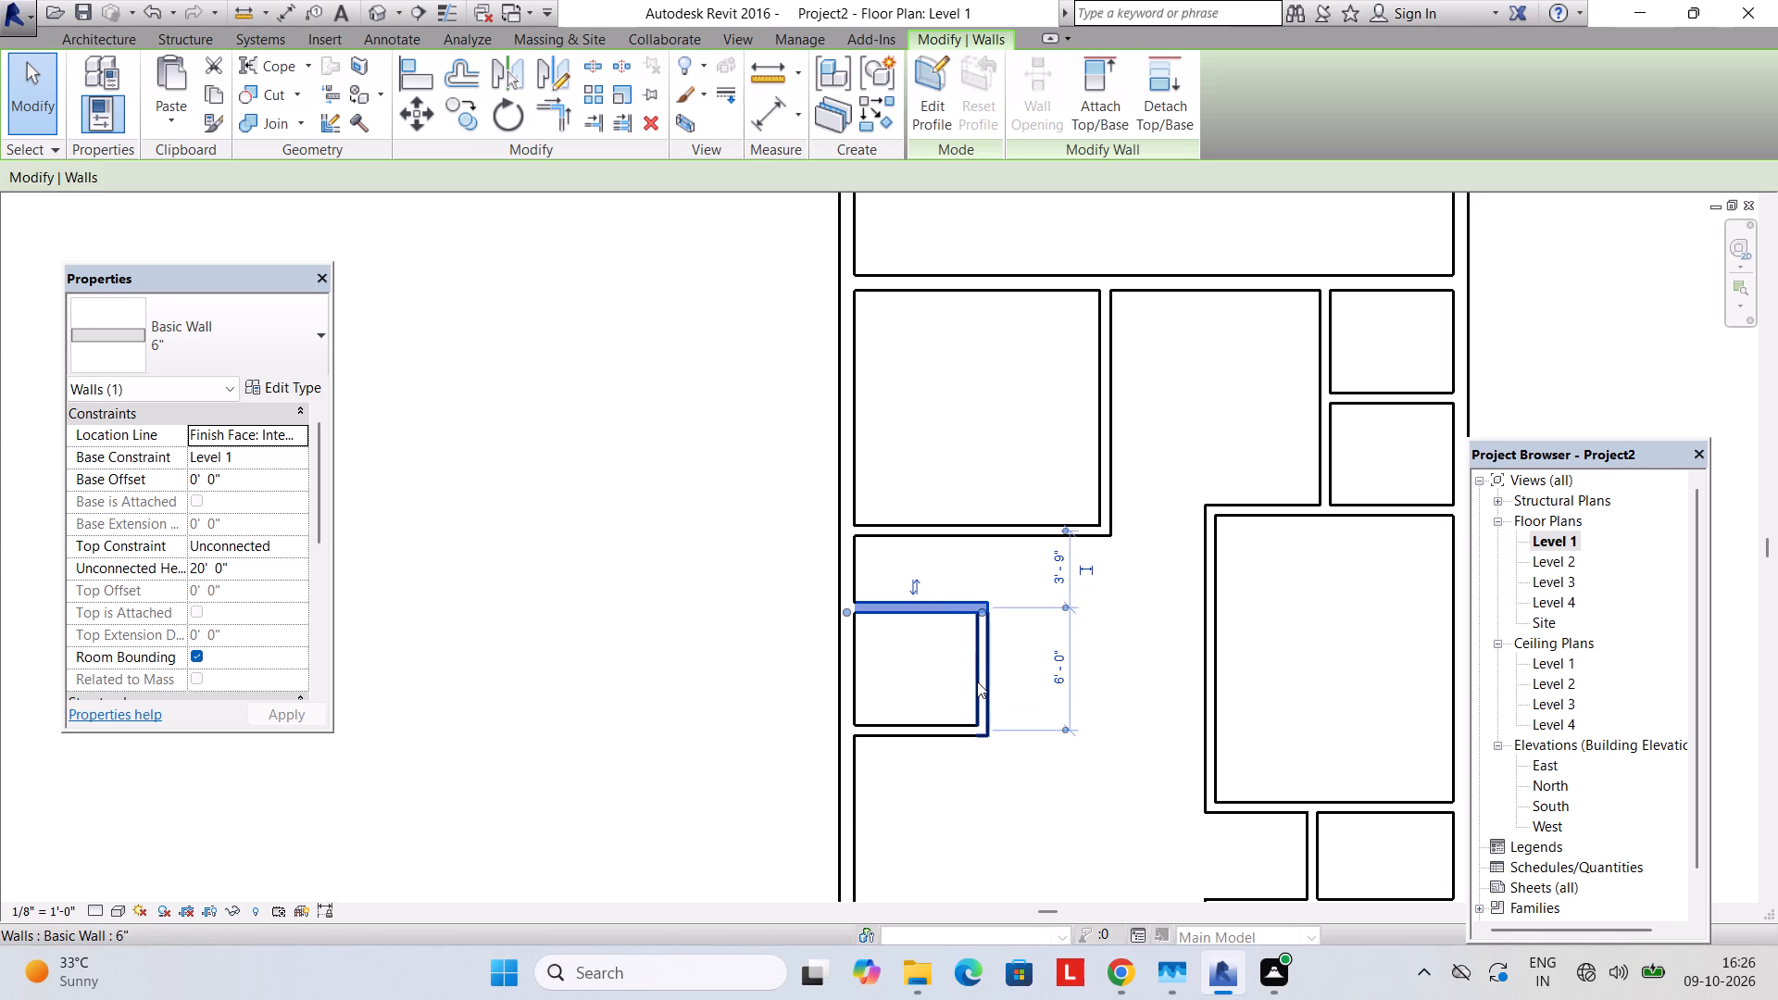
left_click(1062, 603)
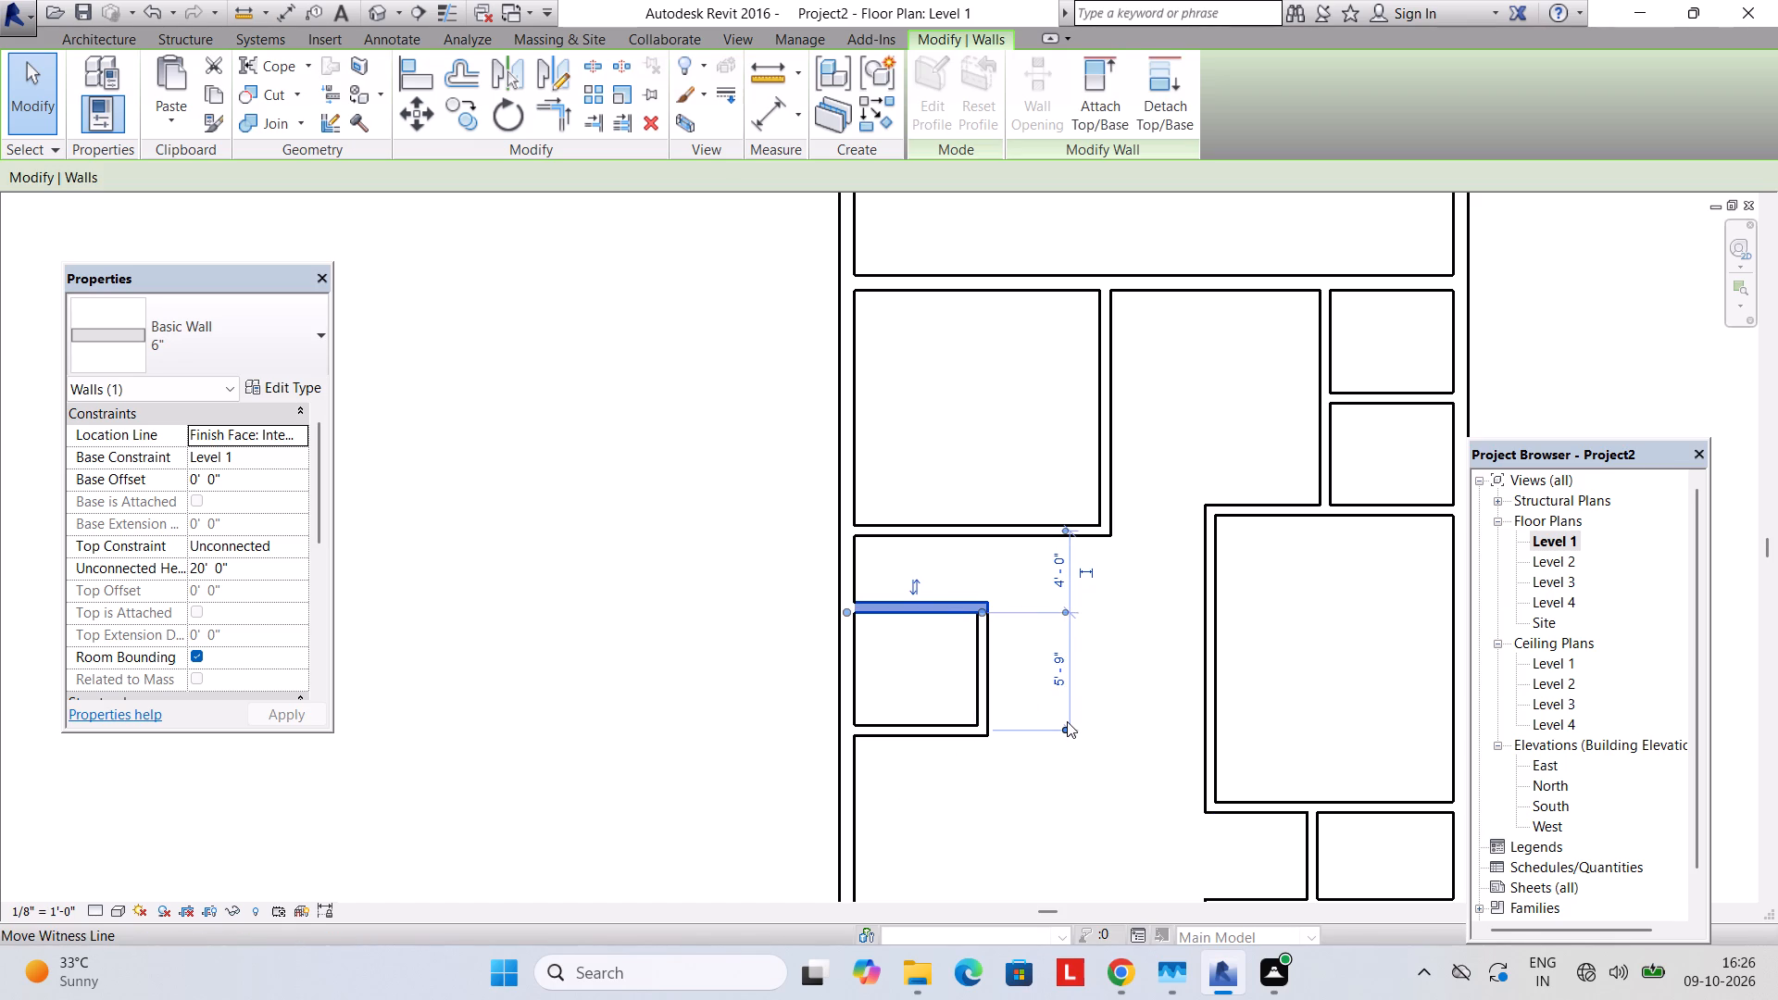
left_click(1065, 724)
left_click(1059, 673)
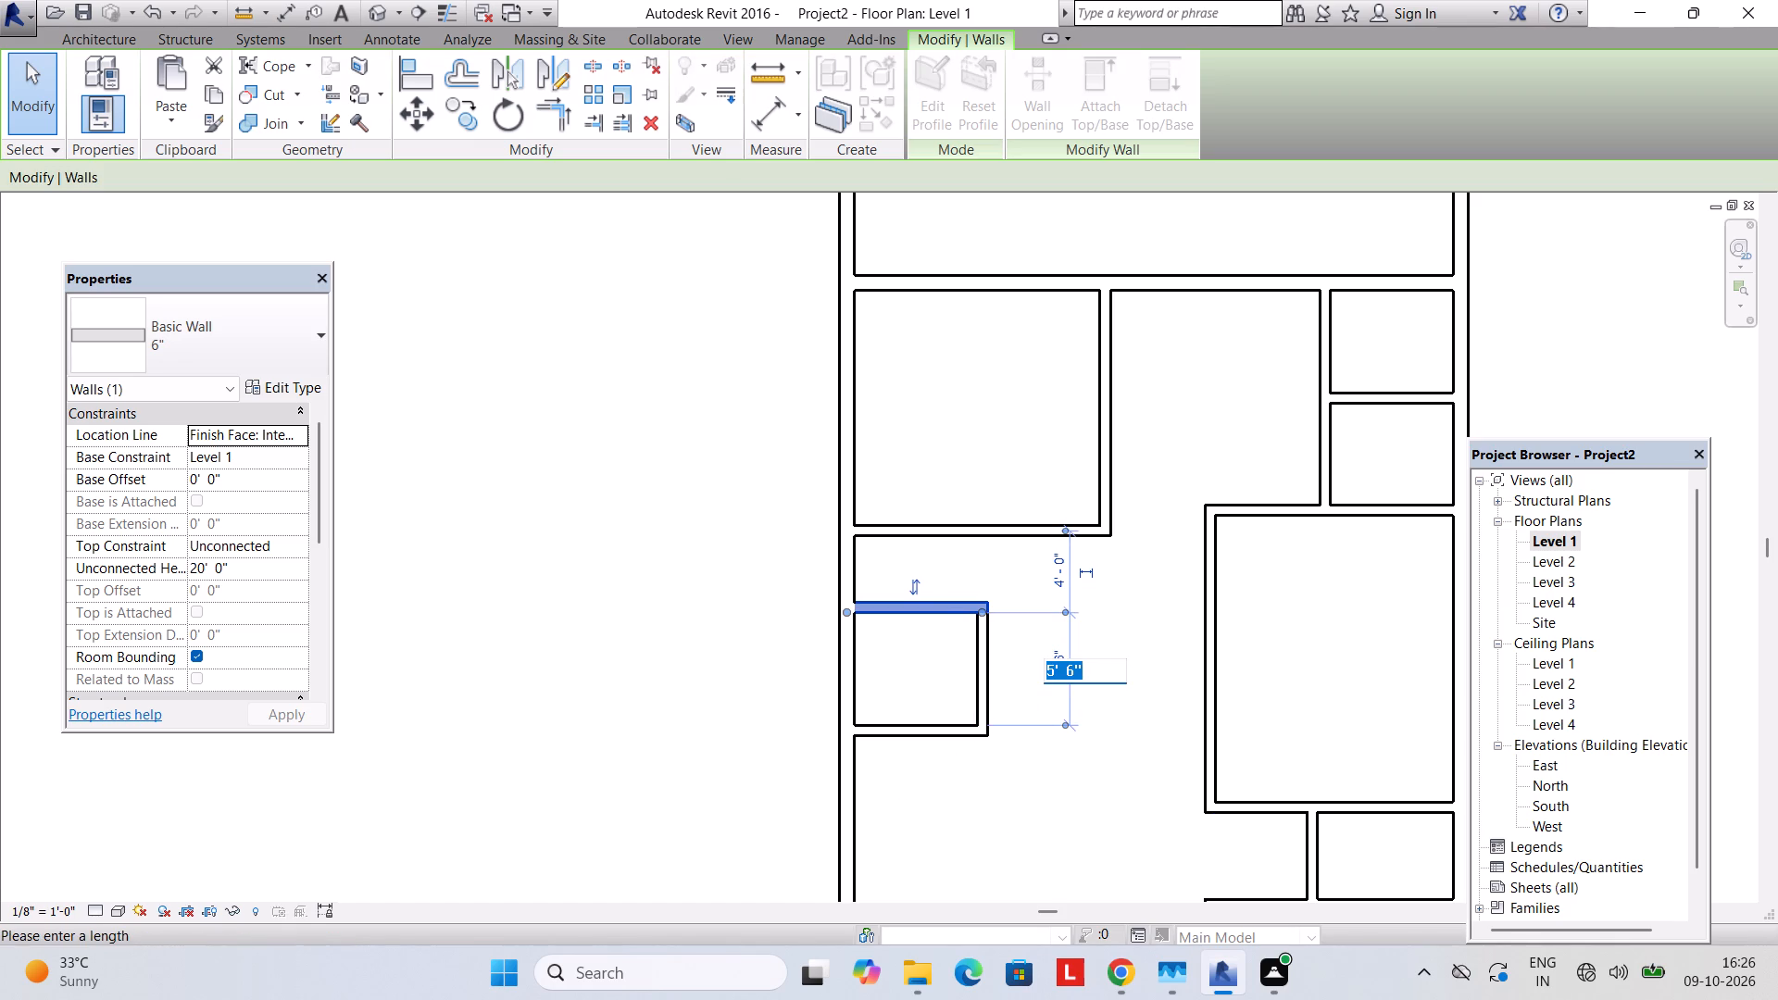
type("6'")
key("Return")
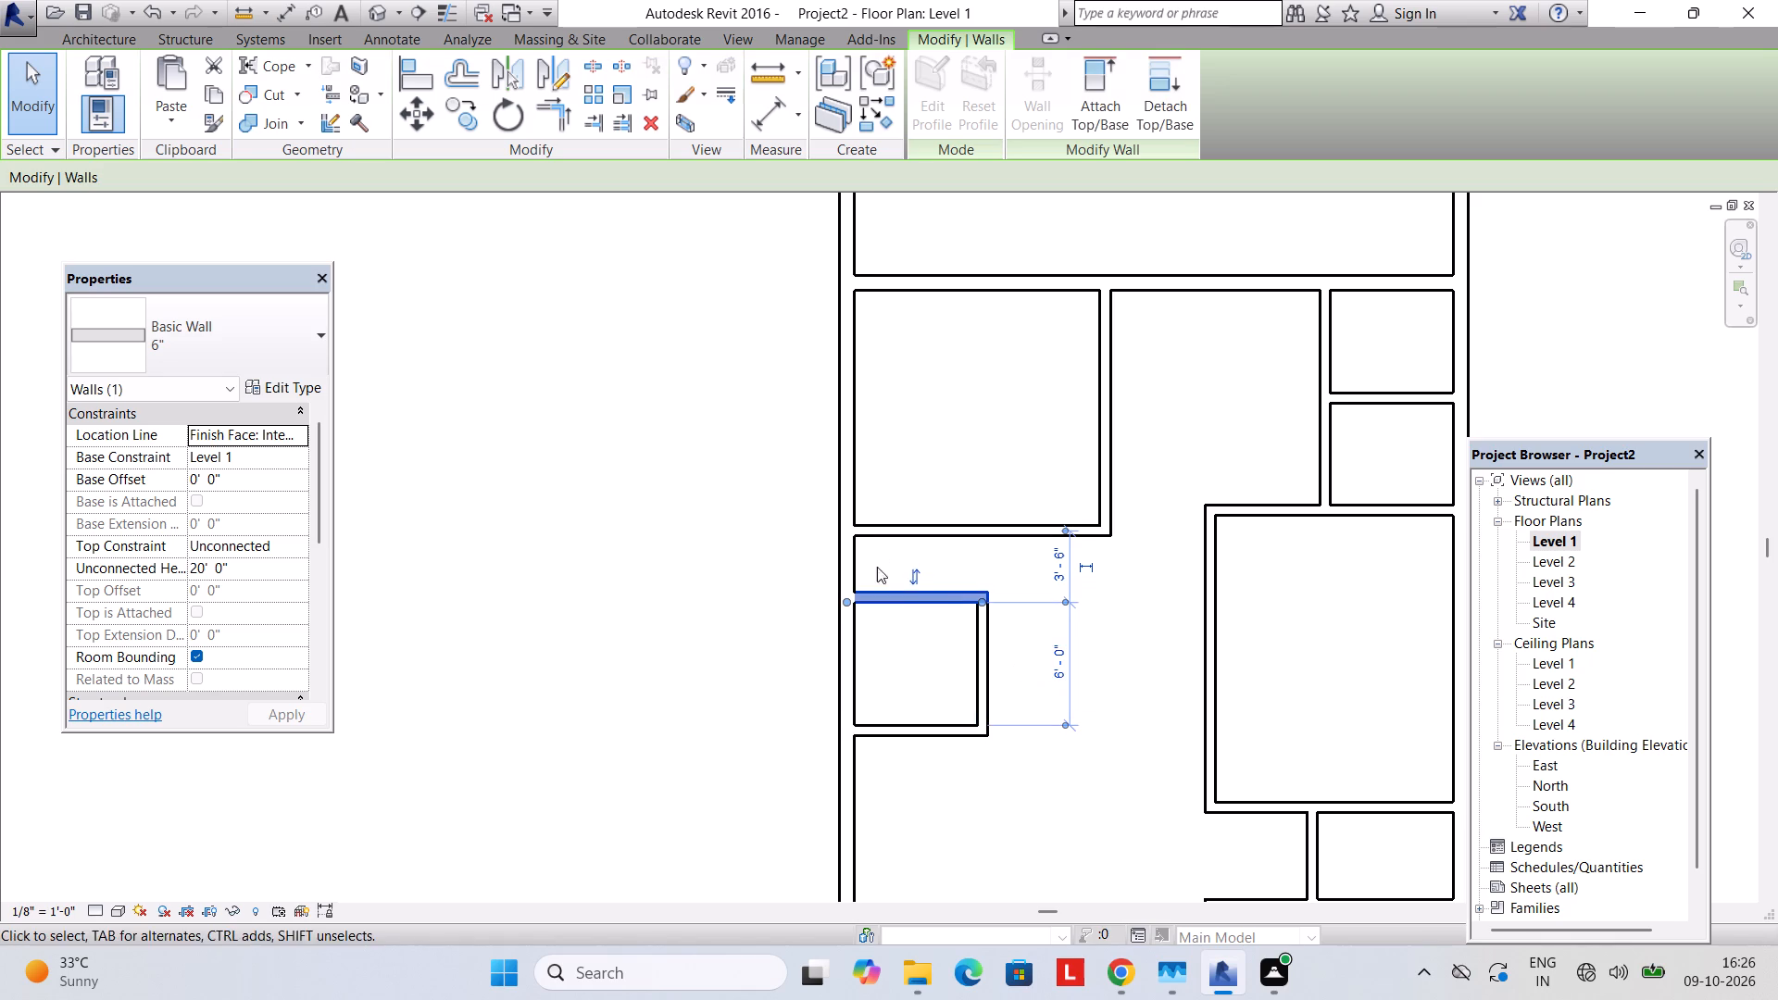
Move the 12' wide room's lower wall to 5' from the small room's upper wall, measured between wall centres.
left_click(850, 560)
left_click(983, 537)
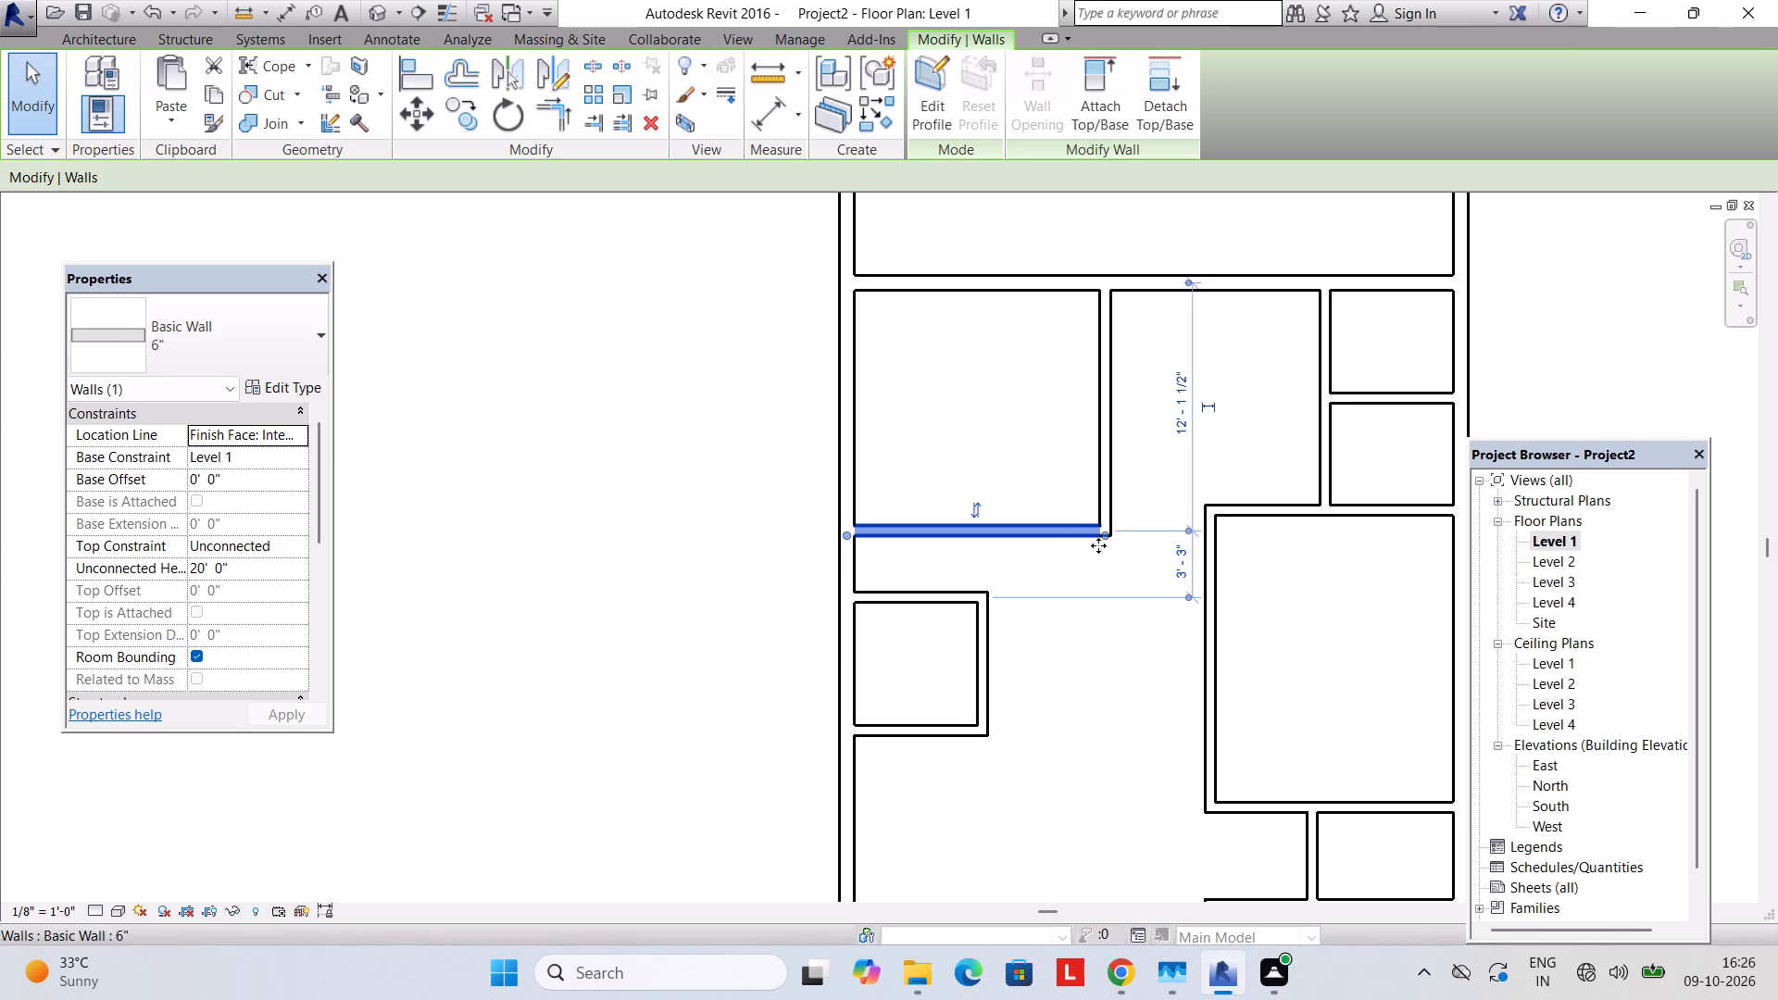
left_click(1179, 567)
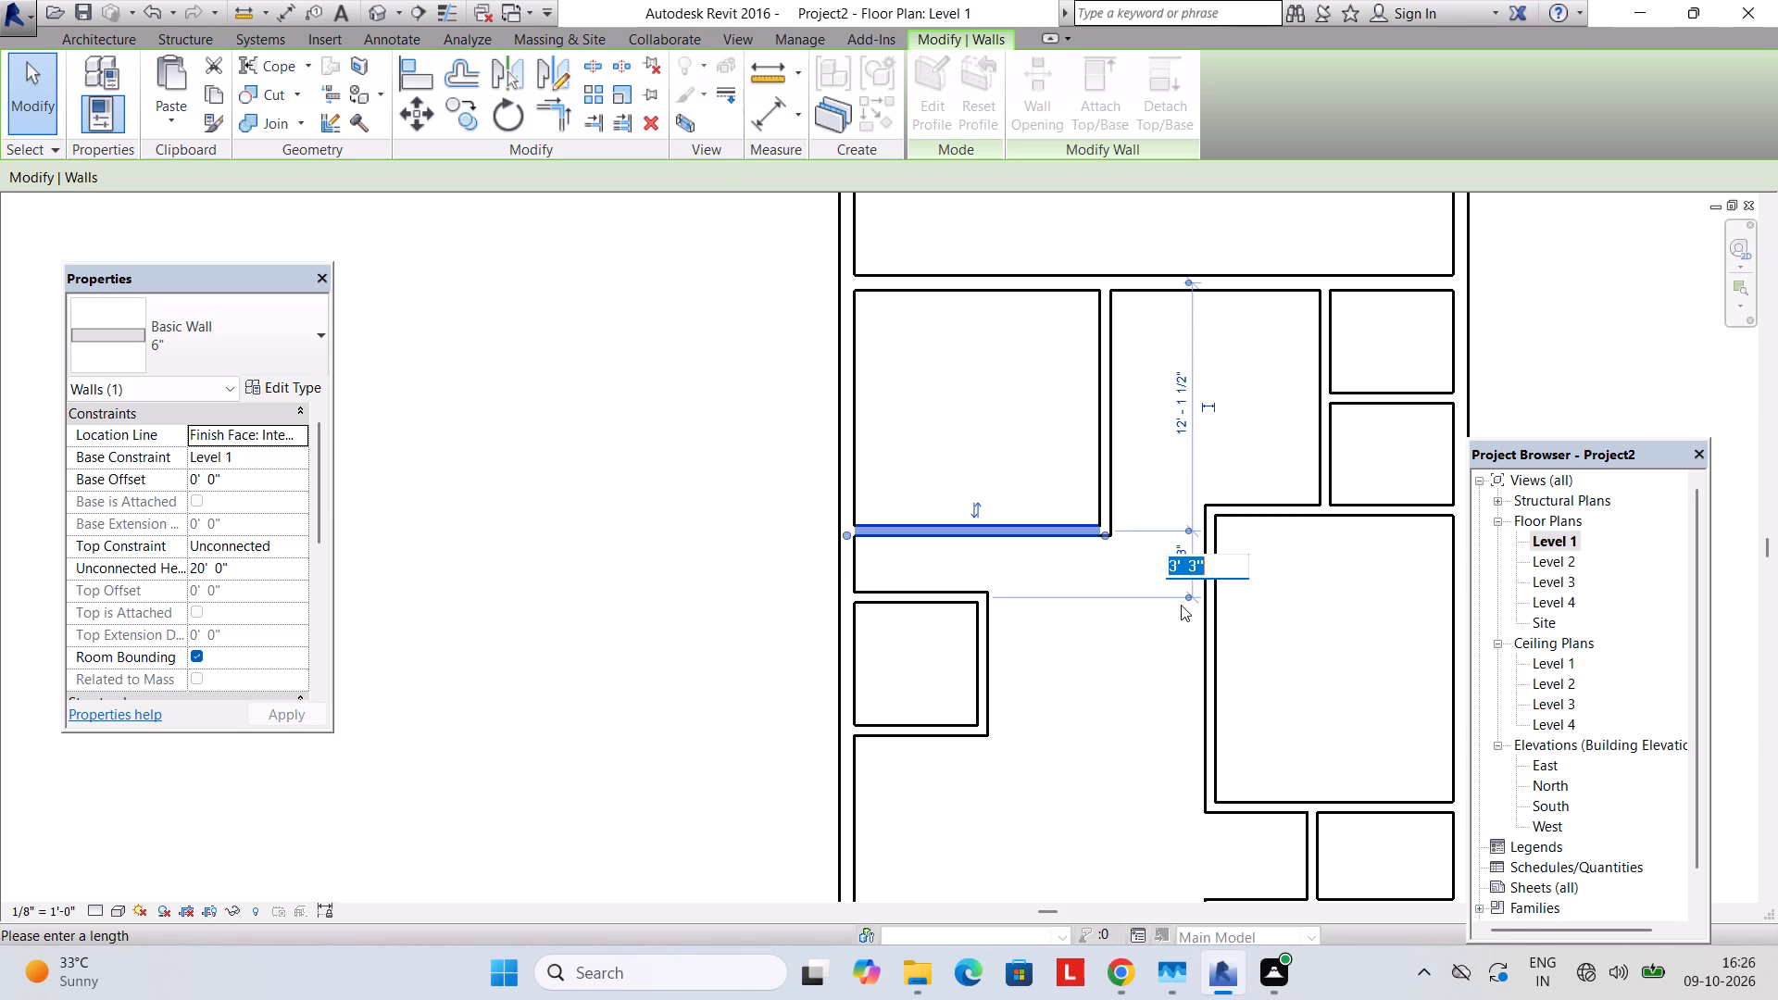
key("5")
key("apostrophe")
key("Return")
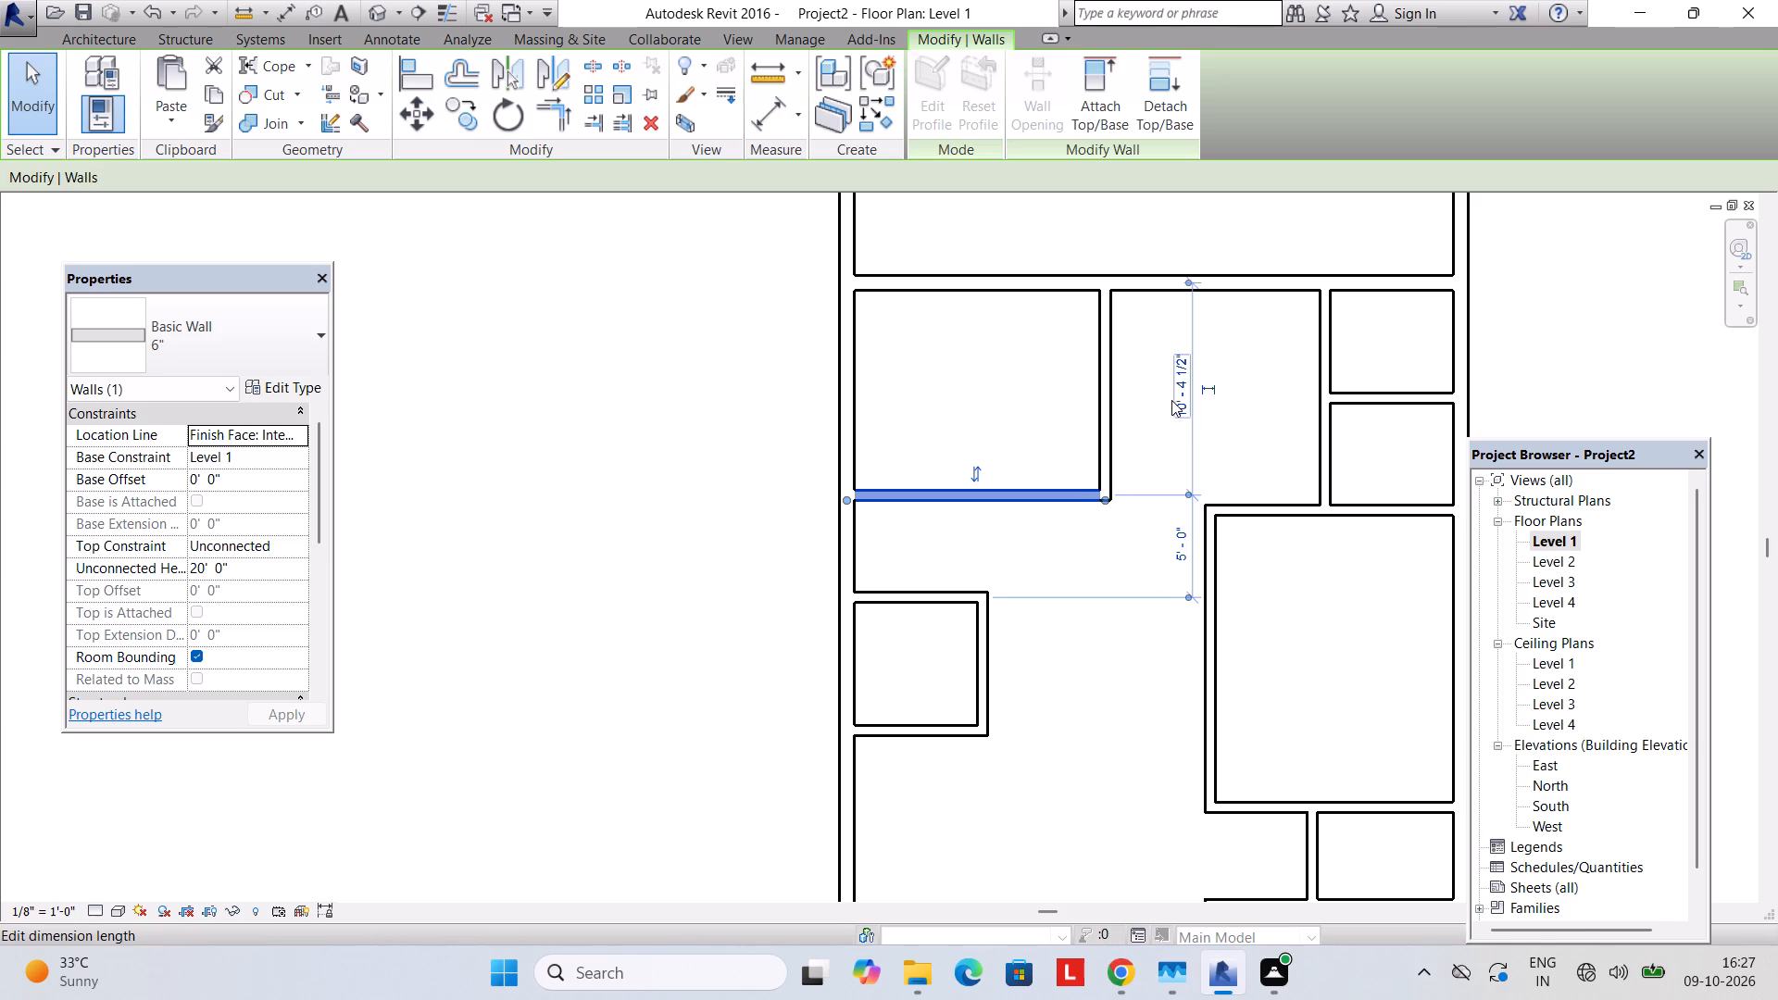
Measure the distance from the 12' wide room's moved lower wall to the lower face of the full-width 9" wall above.
left_click(1100, 444)
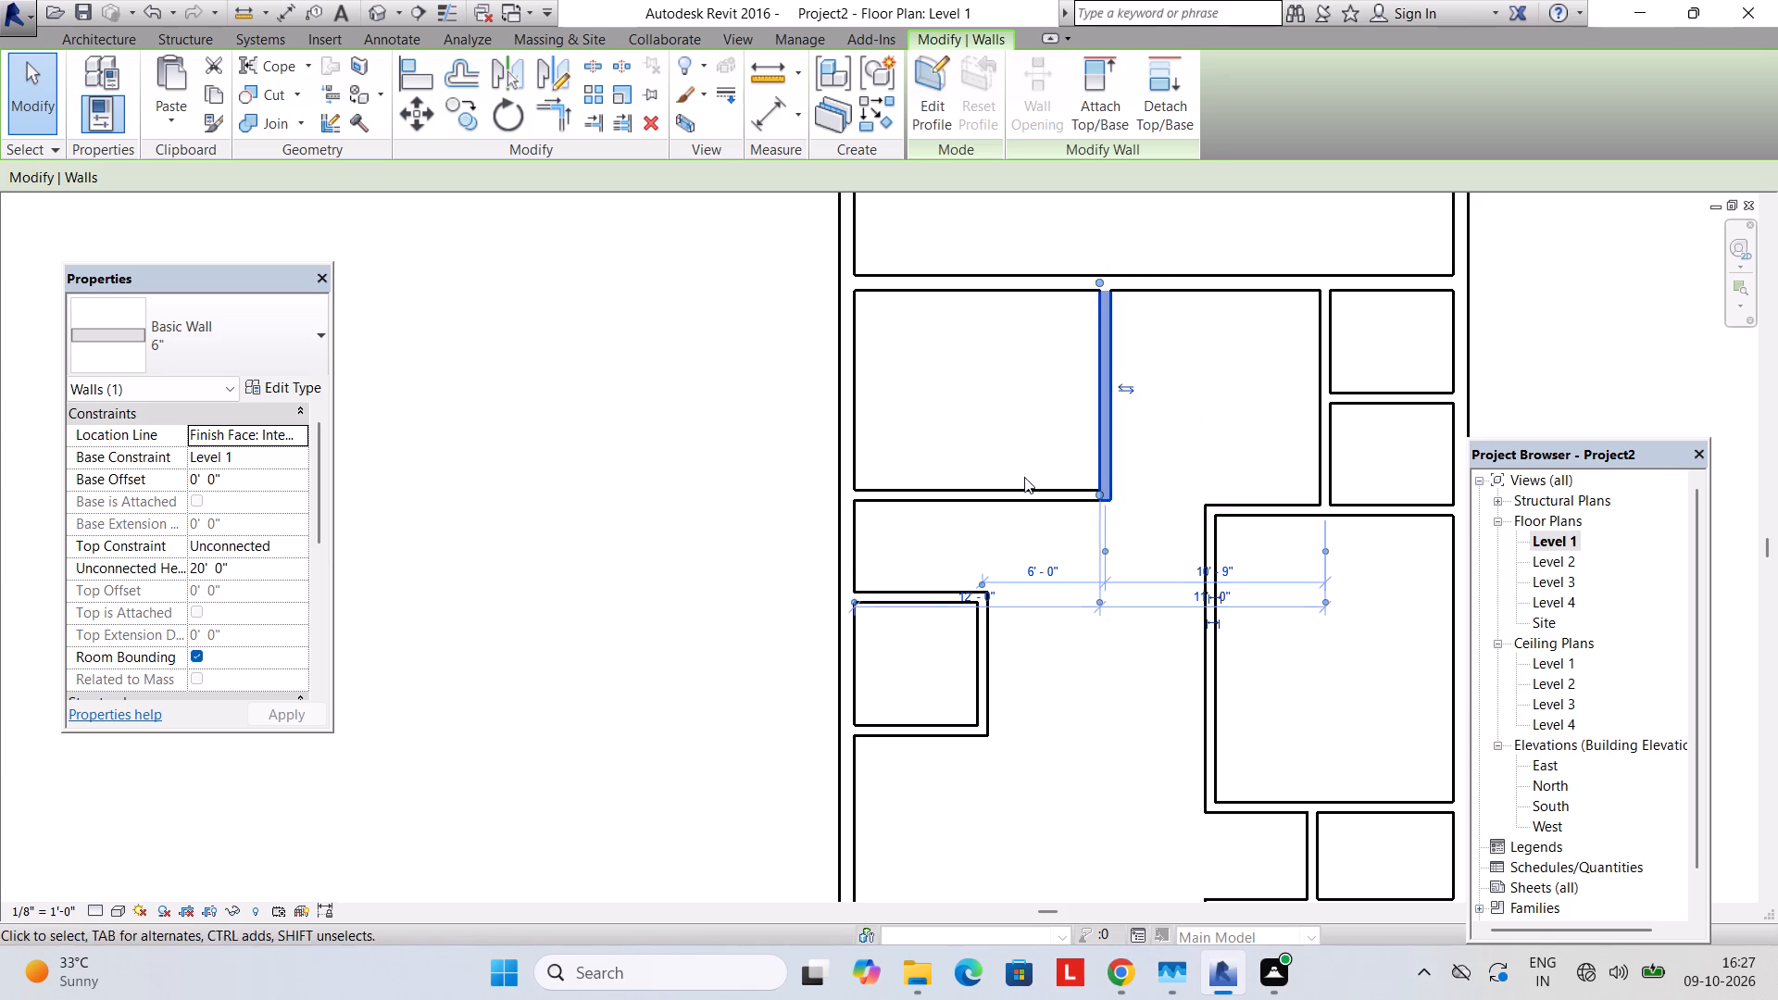
left_click(988, 506)
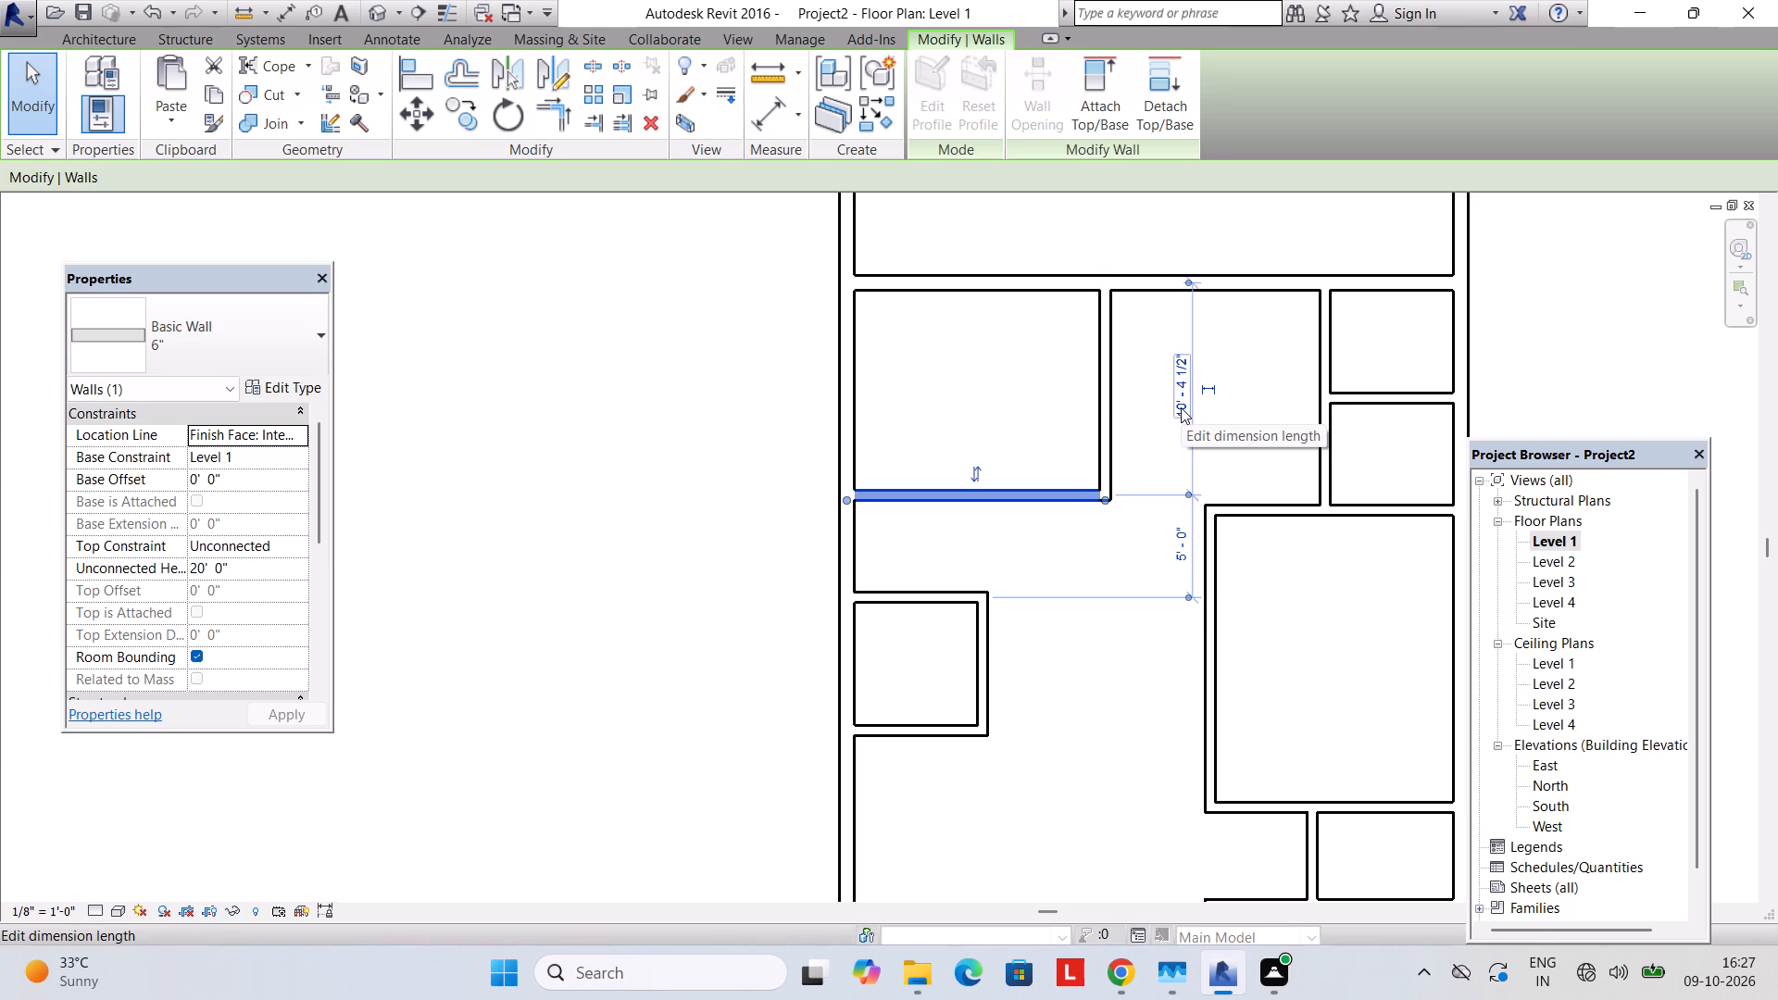
left_click(1190, 277)
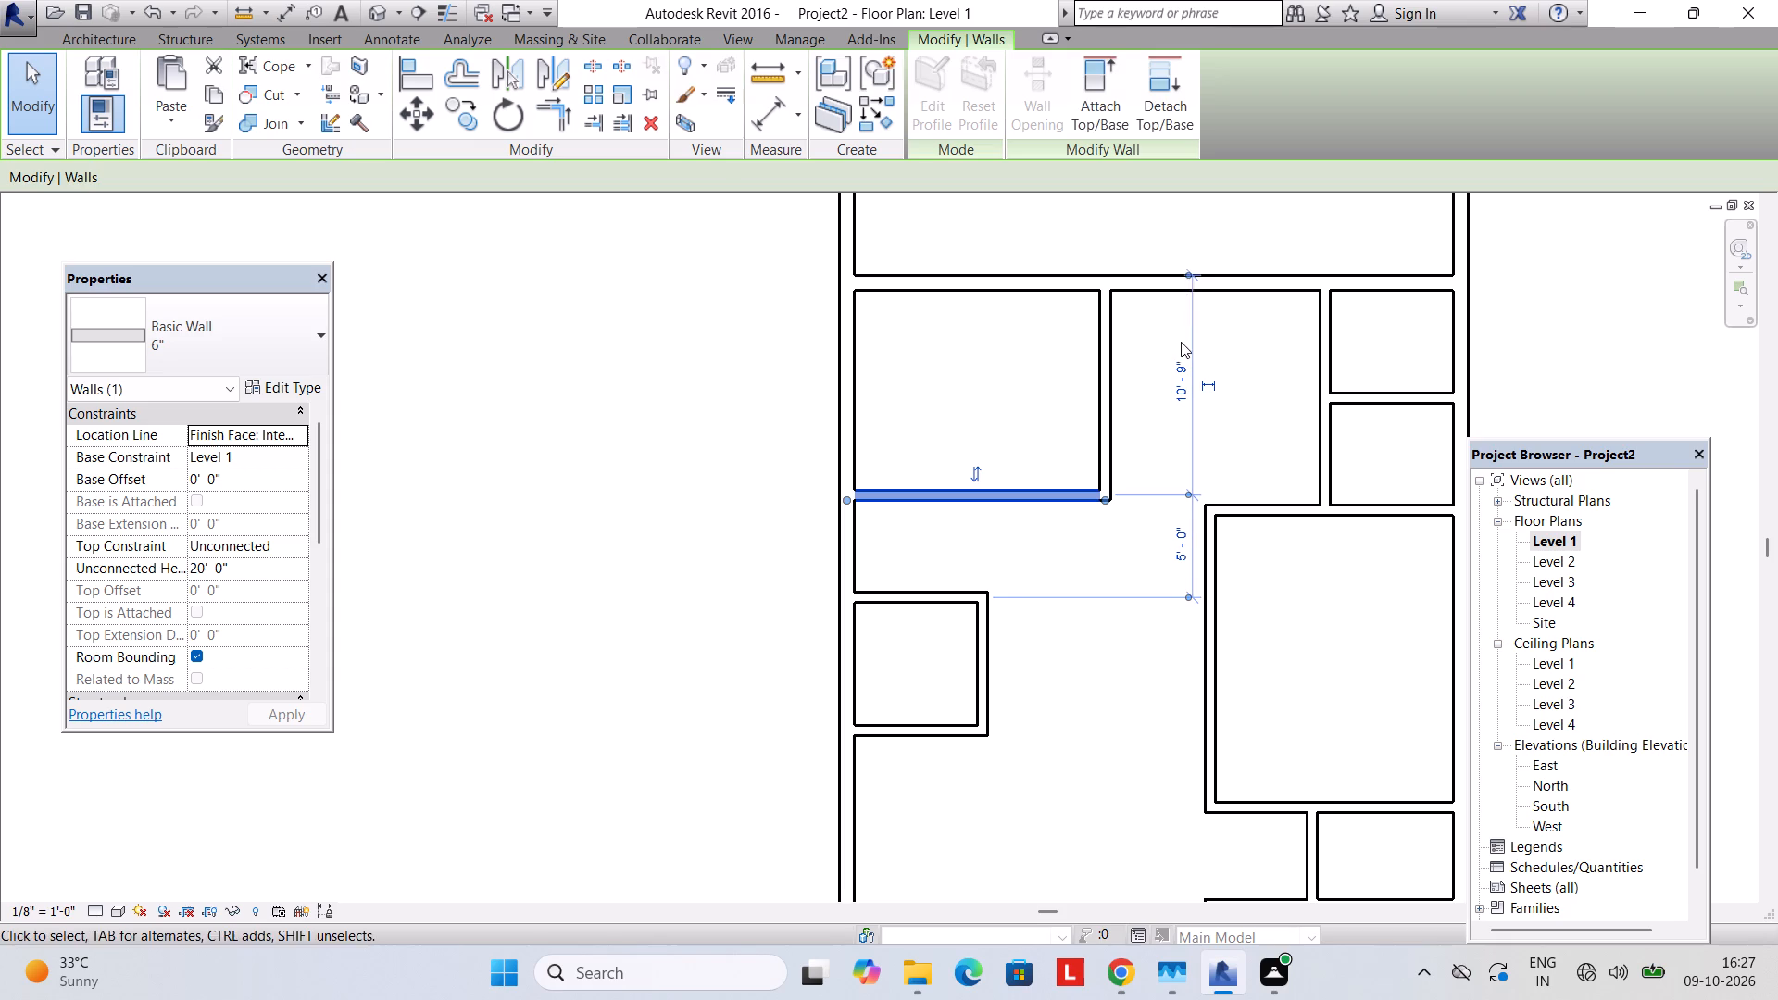
left_click(1190, 273)
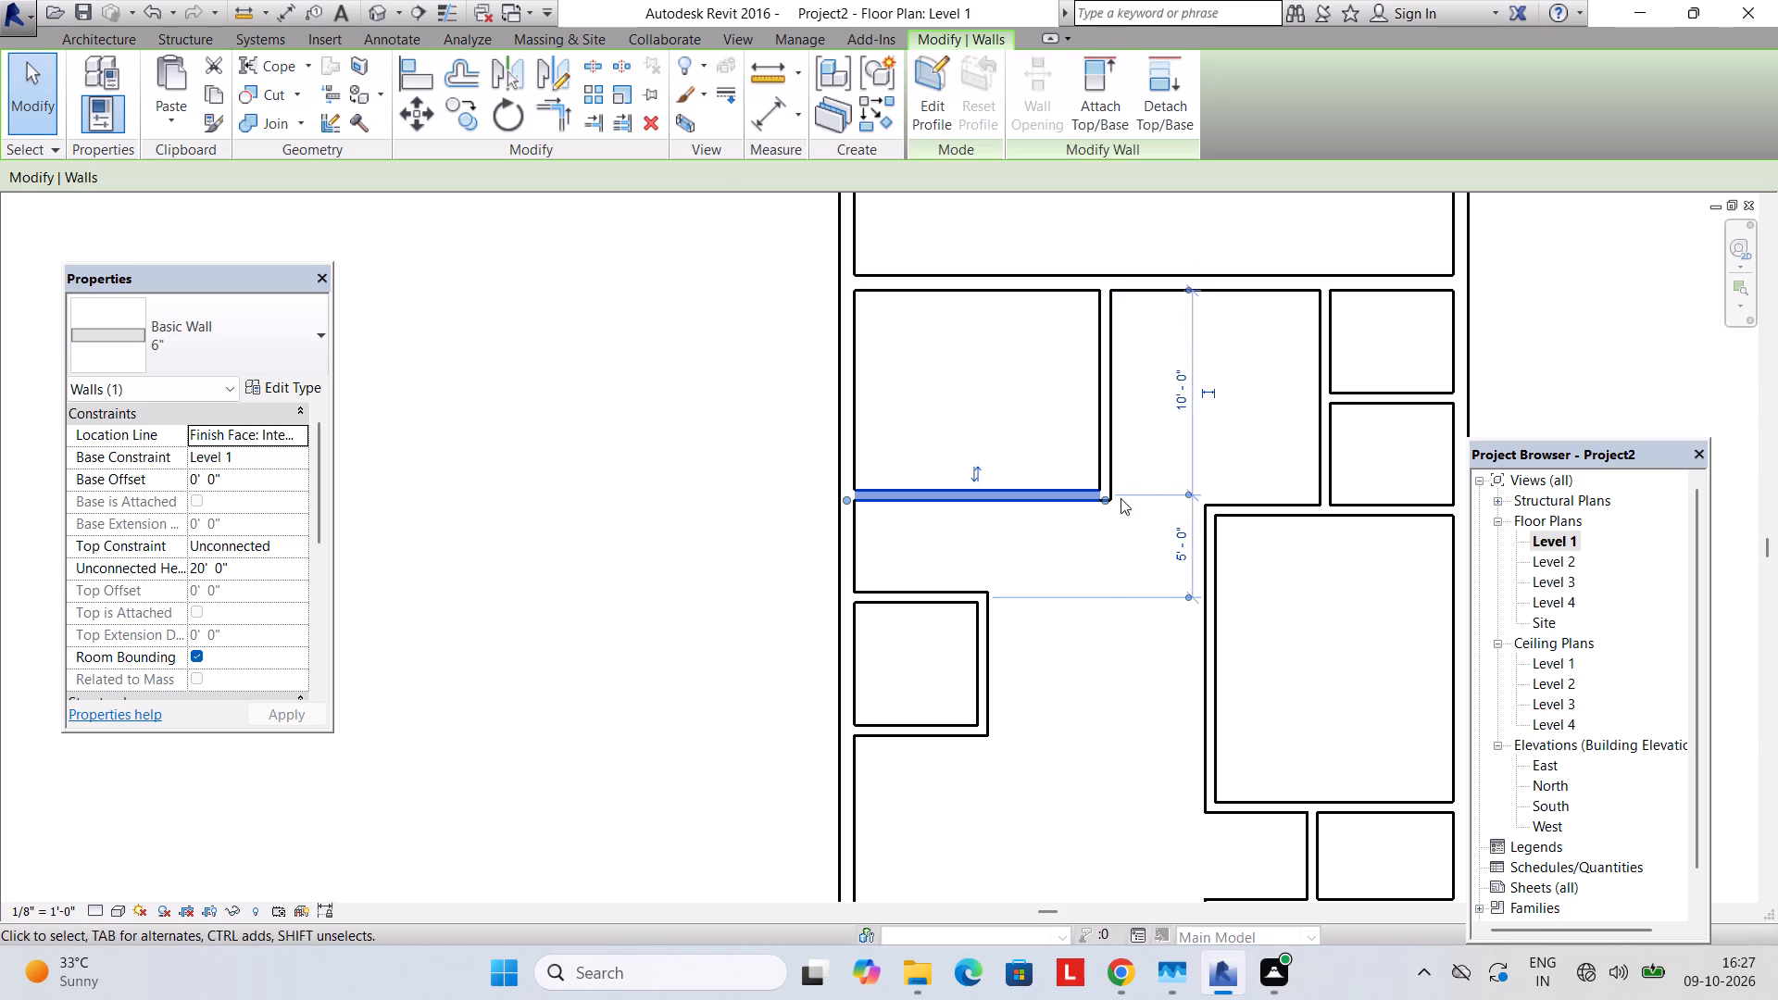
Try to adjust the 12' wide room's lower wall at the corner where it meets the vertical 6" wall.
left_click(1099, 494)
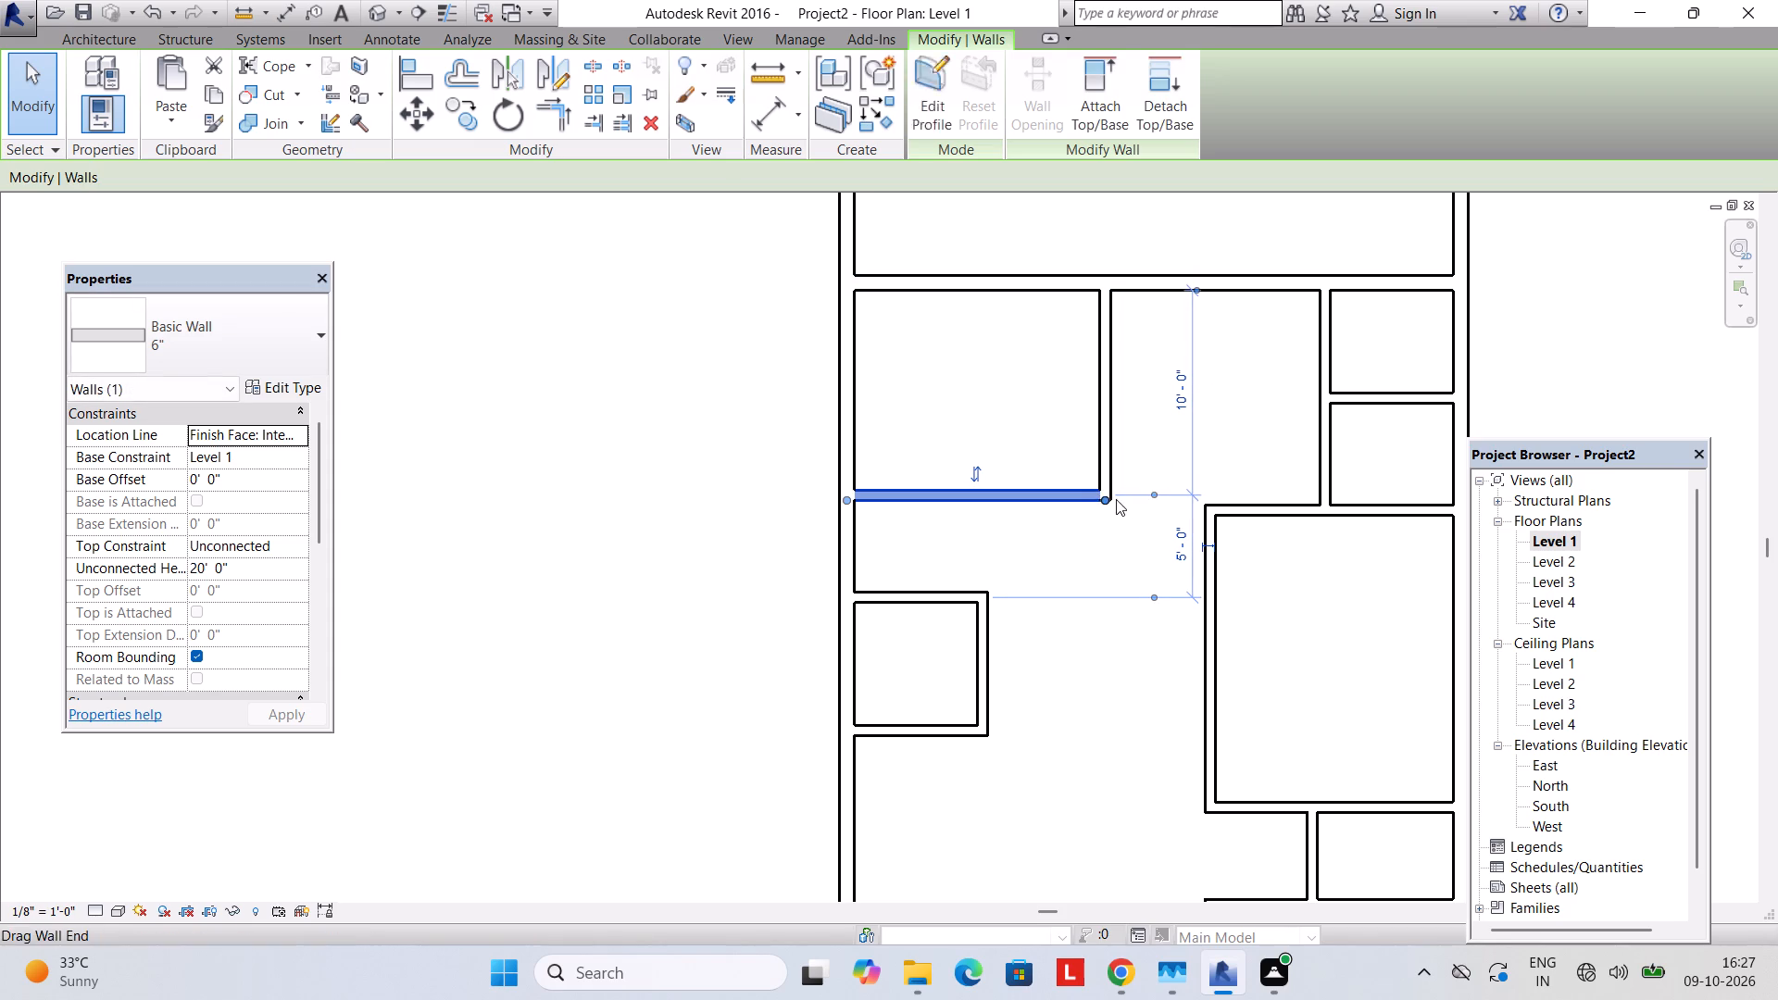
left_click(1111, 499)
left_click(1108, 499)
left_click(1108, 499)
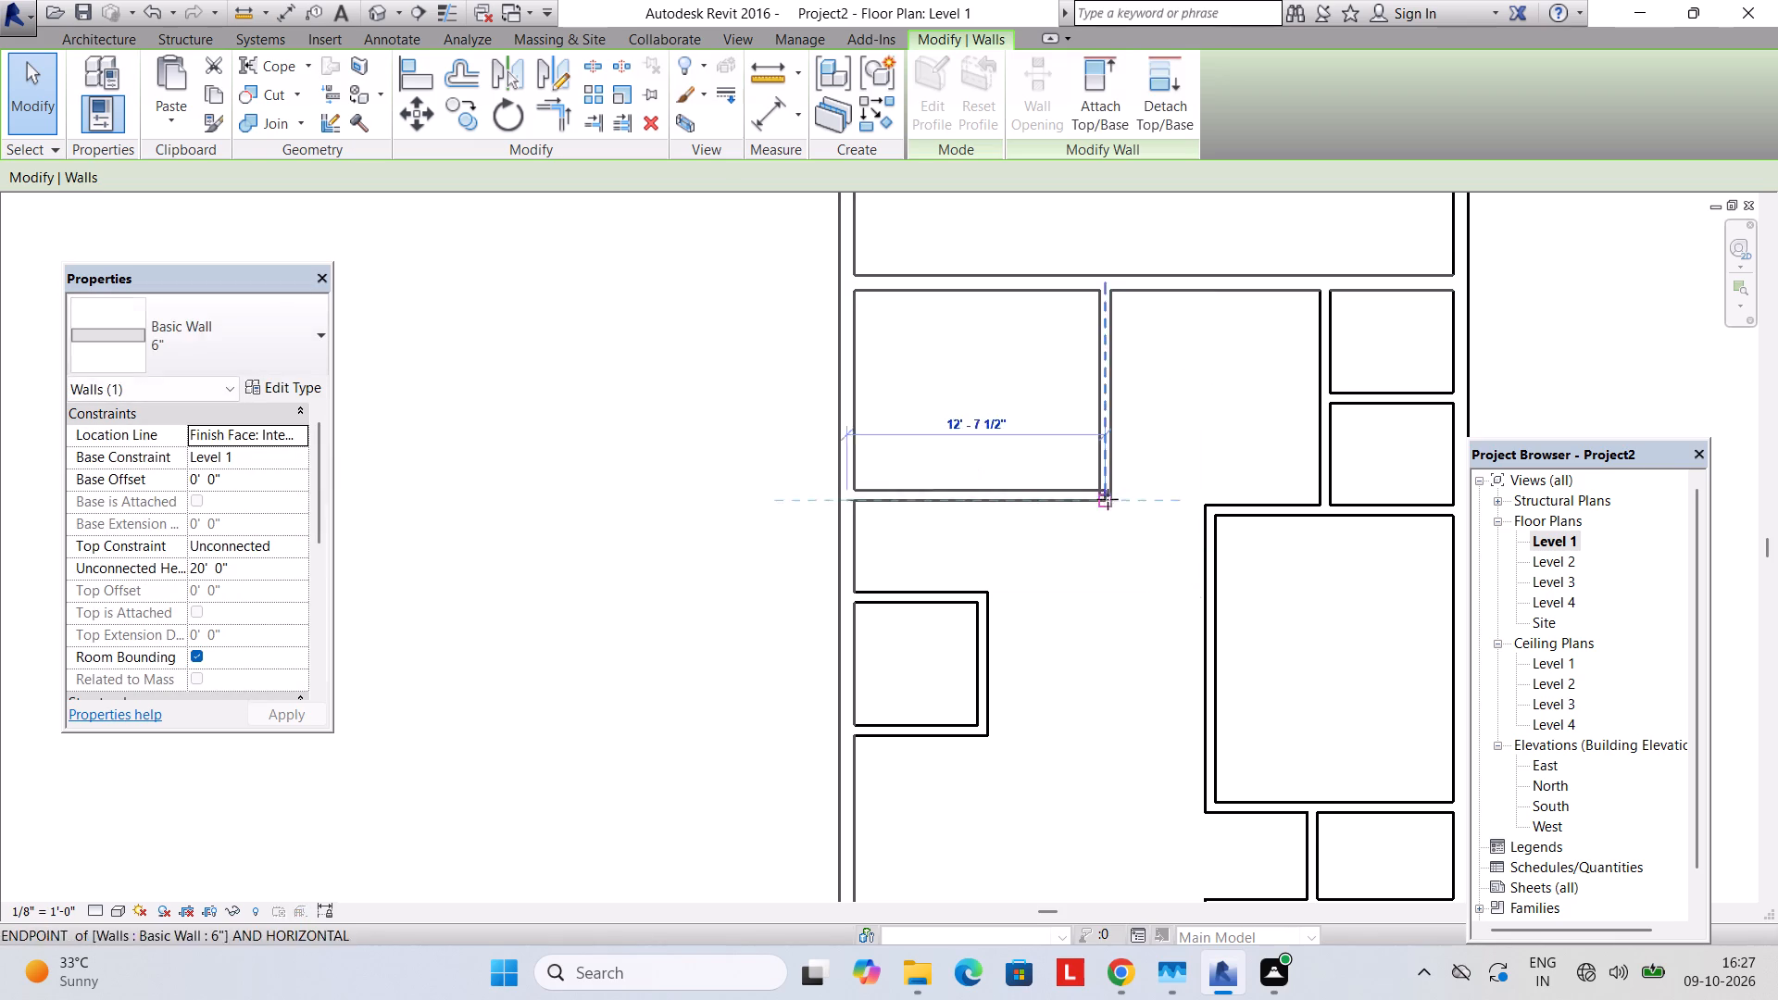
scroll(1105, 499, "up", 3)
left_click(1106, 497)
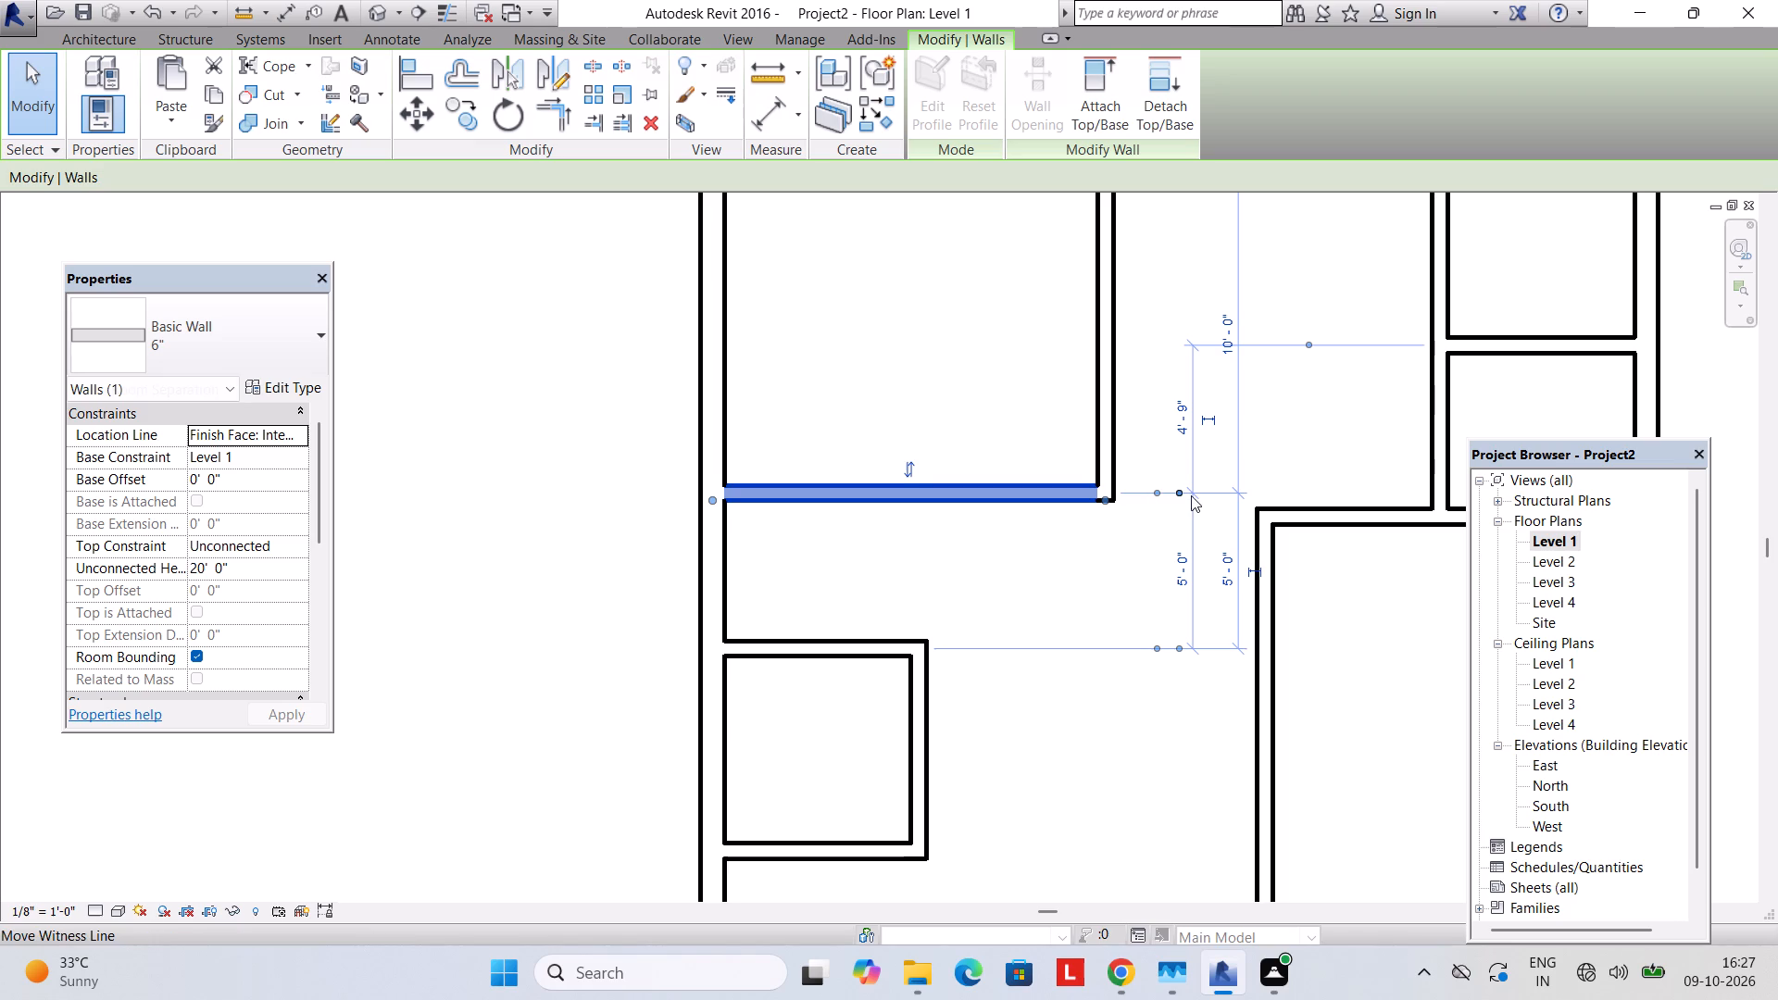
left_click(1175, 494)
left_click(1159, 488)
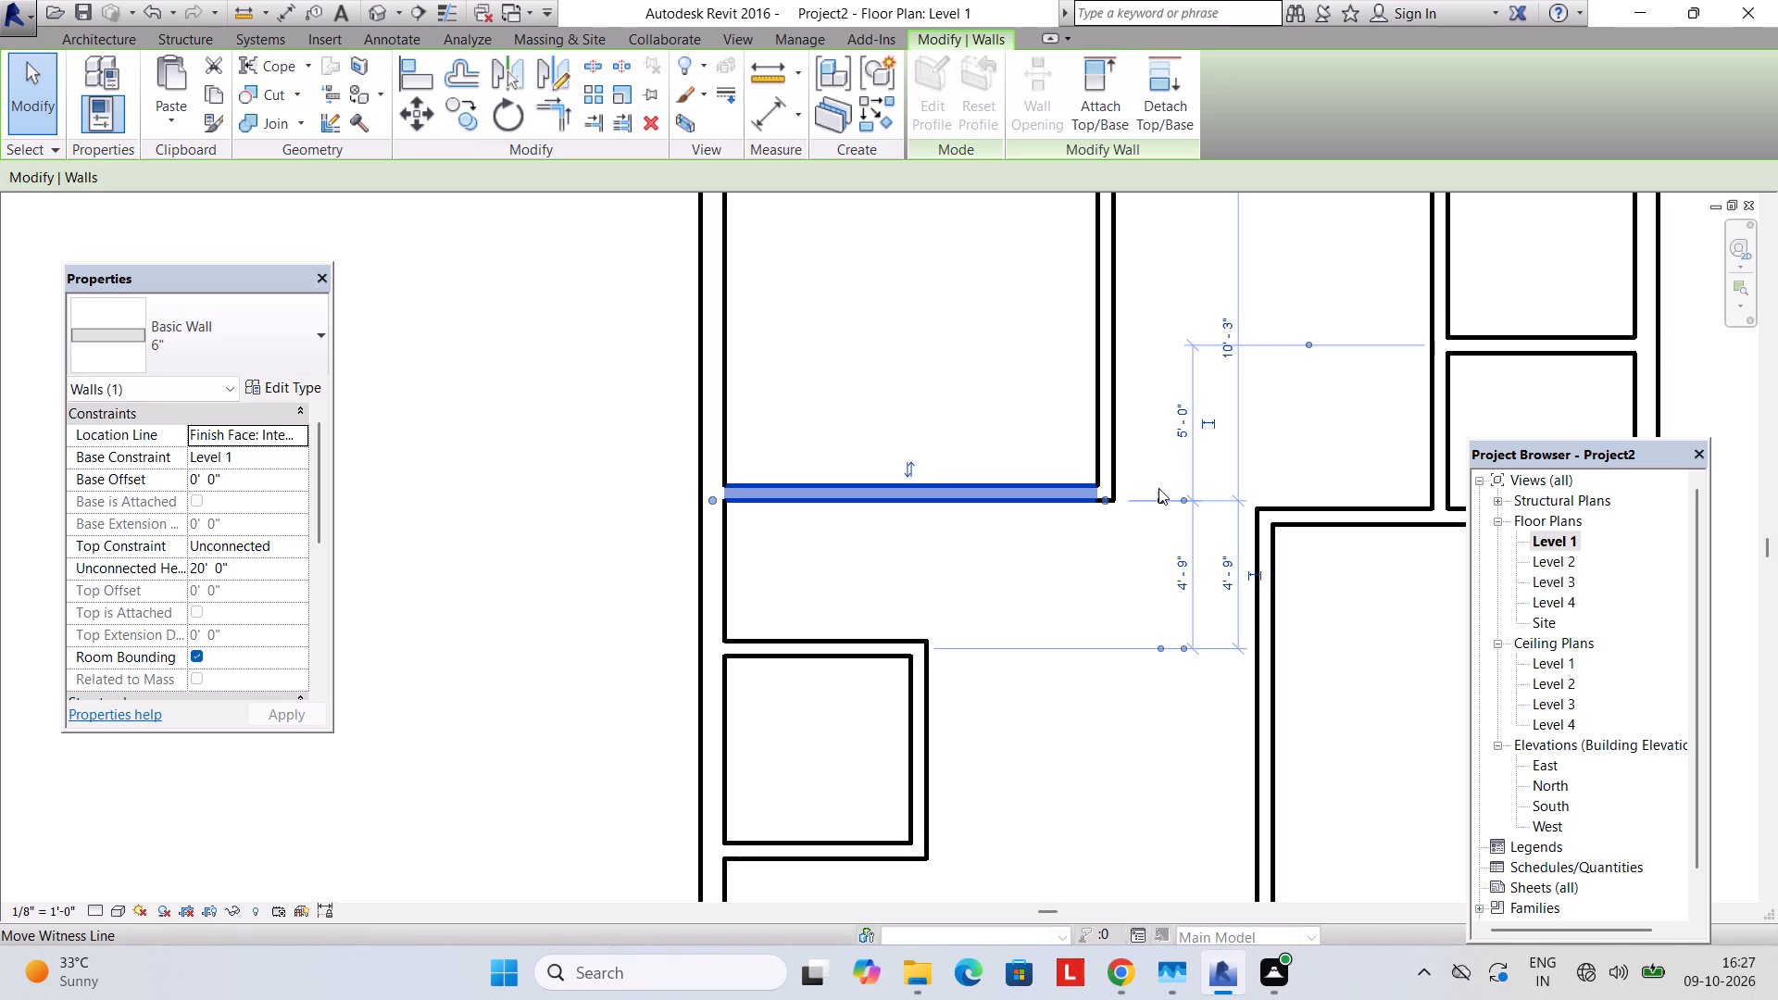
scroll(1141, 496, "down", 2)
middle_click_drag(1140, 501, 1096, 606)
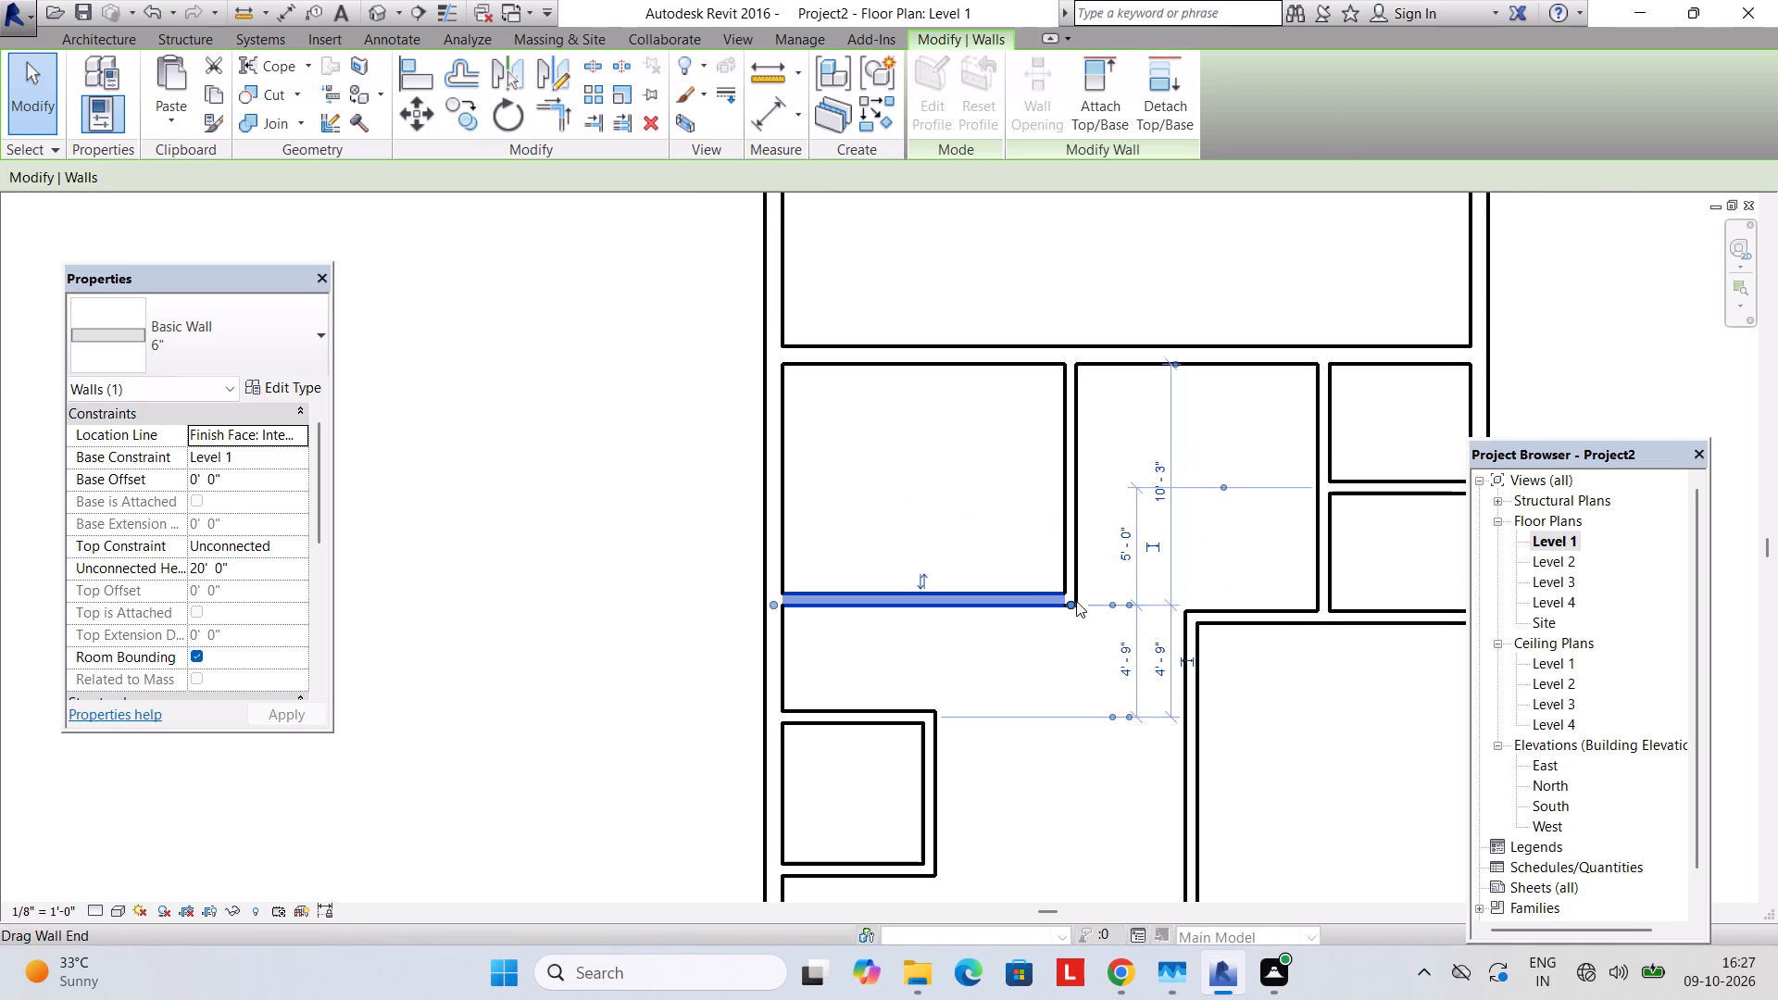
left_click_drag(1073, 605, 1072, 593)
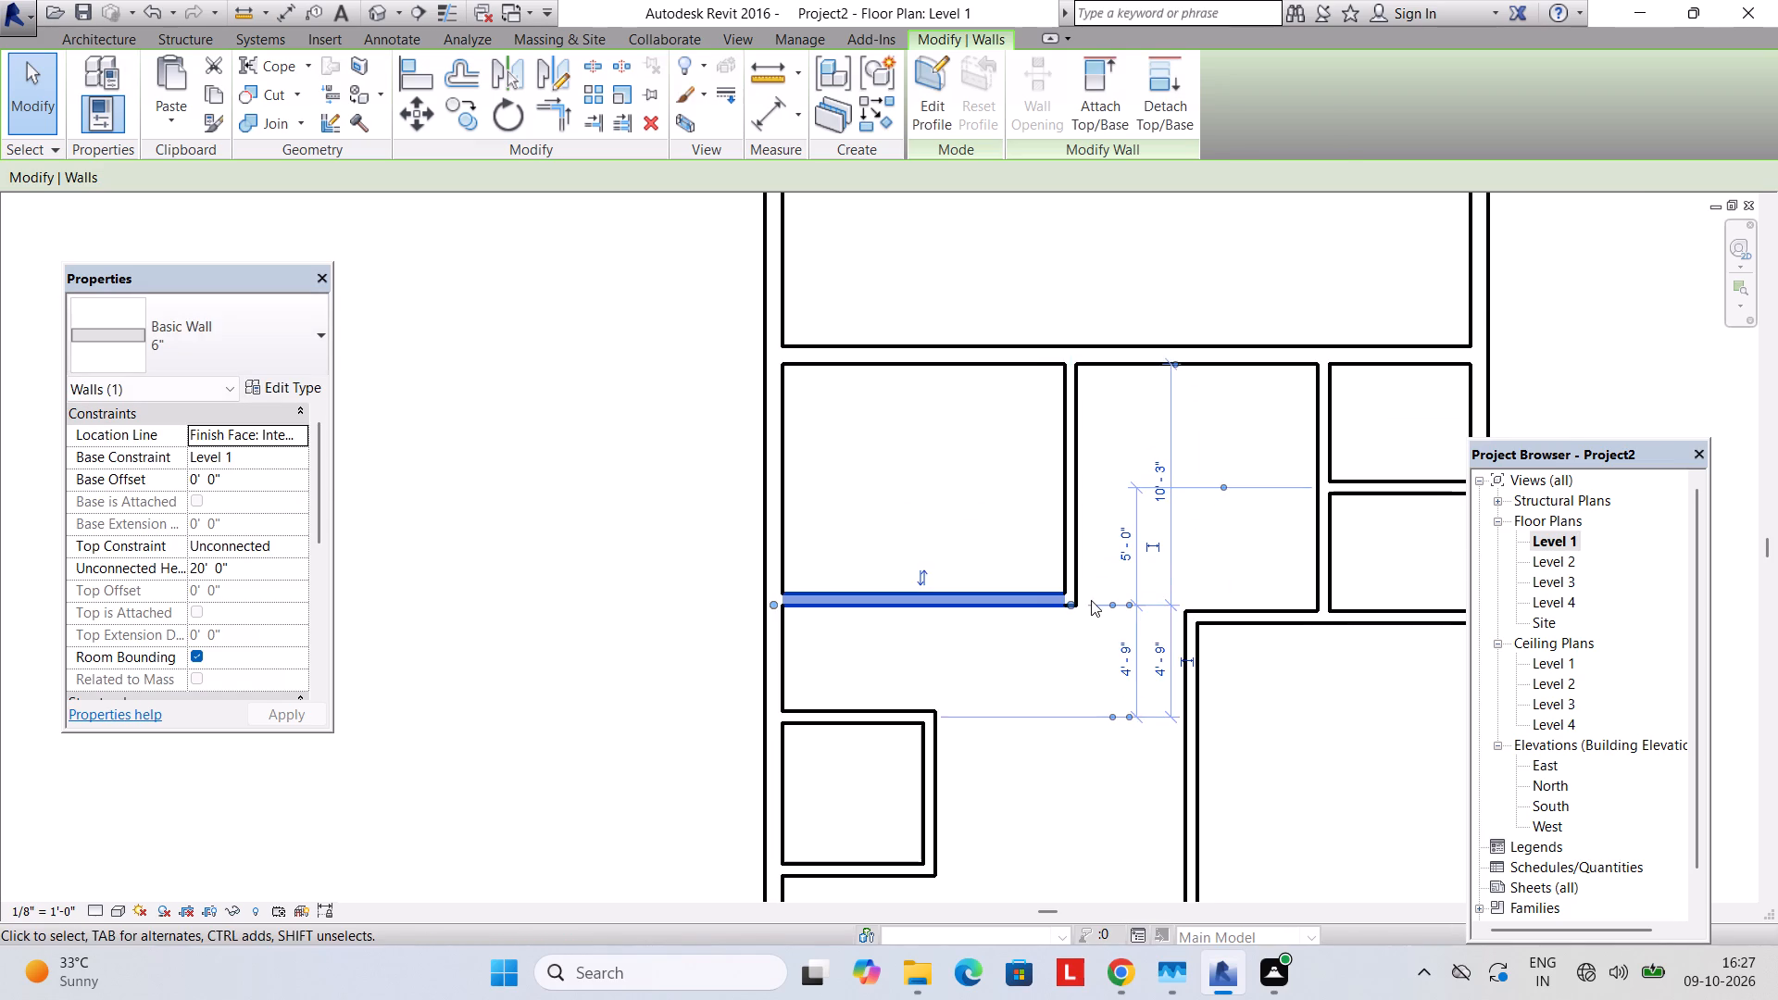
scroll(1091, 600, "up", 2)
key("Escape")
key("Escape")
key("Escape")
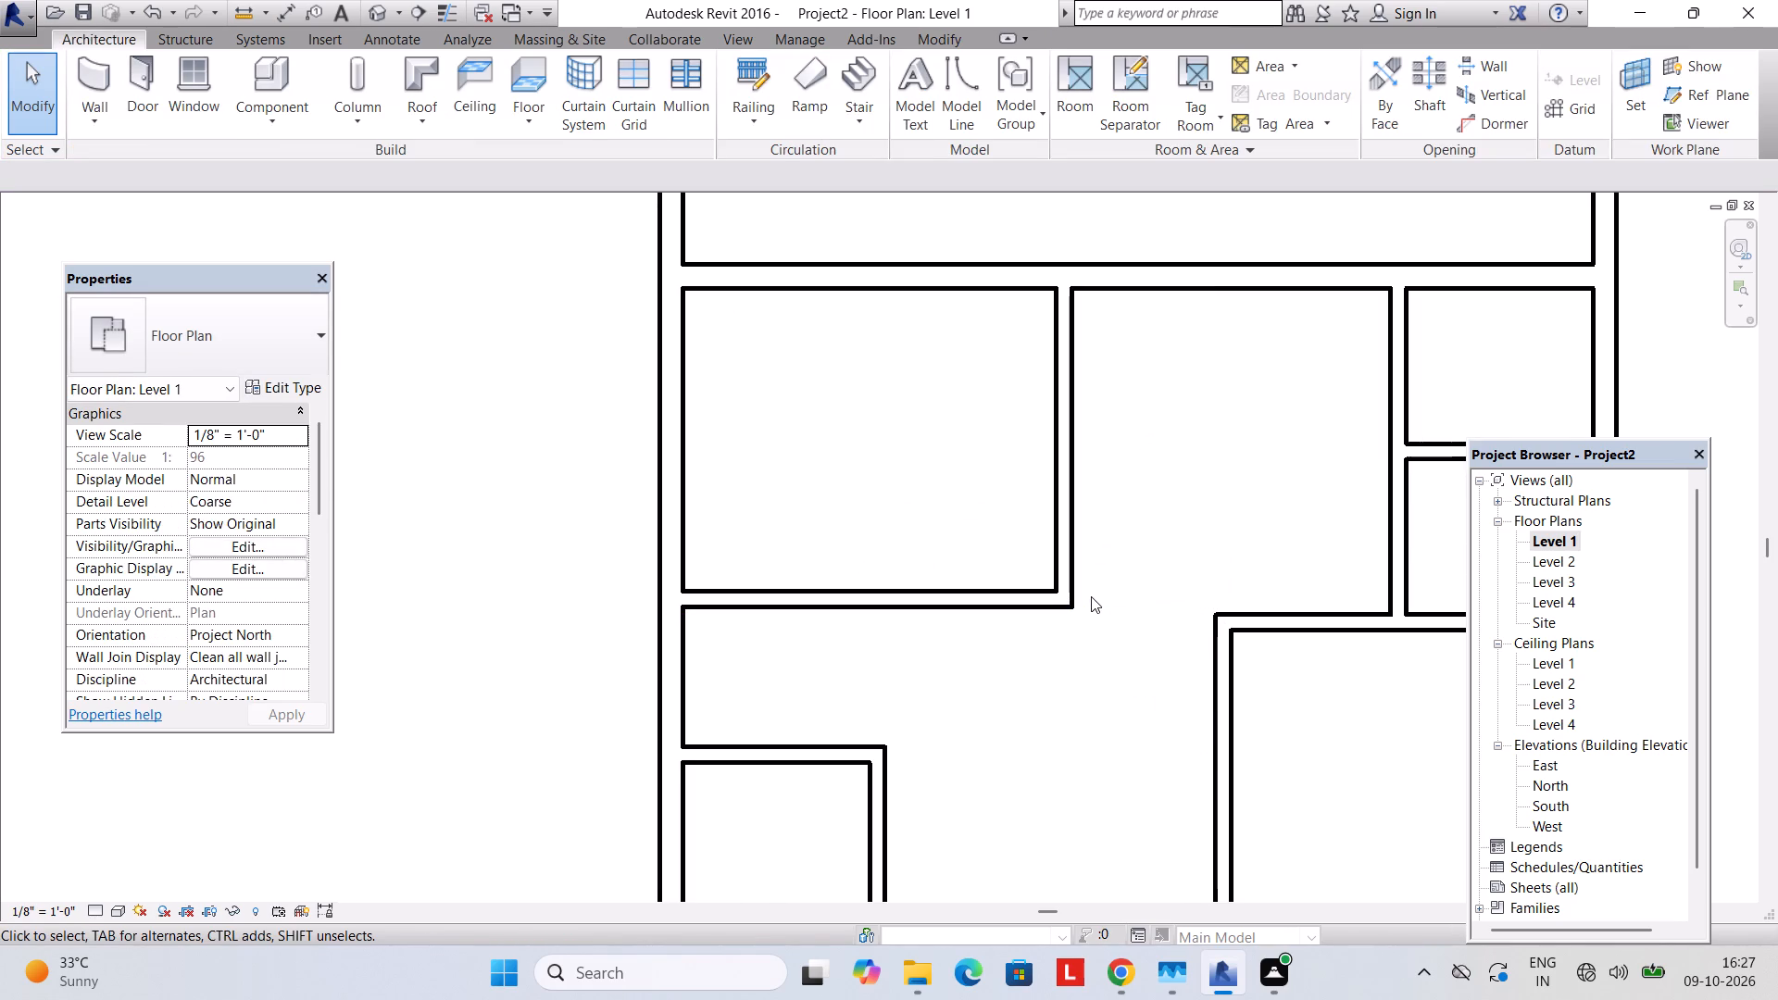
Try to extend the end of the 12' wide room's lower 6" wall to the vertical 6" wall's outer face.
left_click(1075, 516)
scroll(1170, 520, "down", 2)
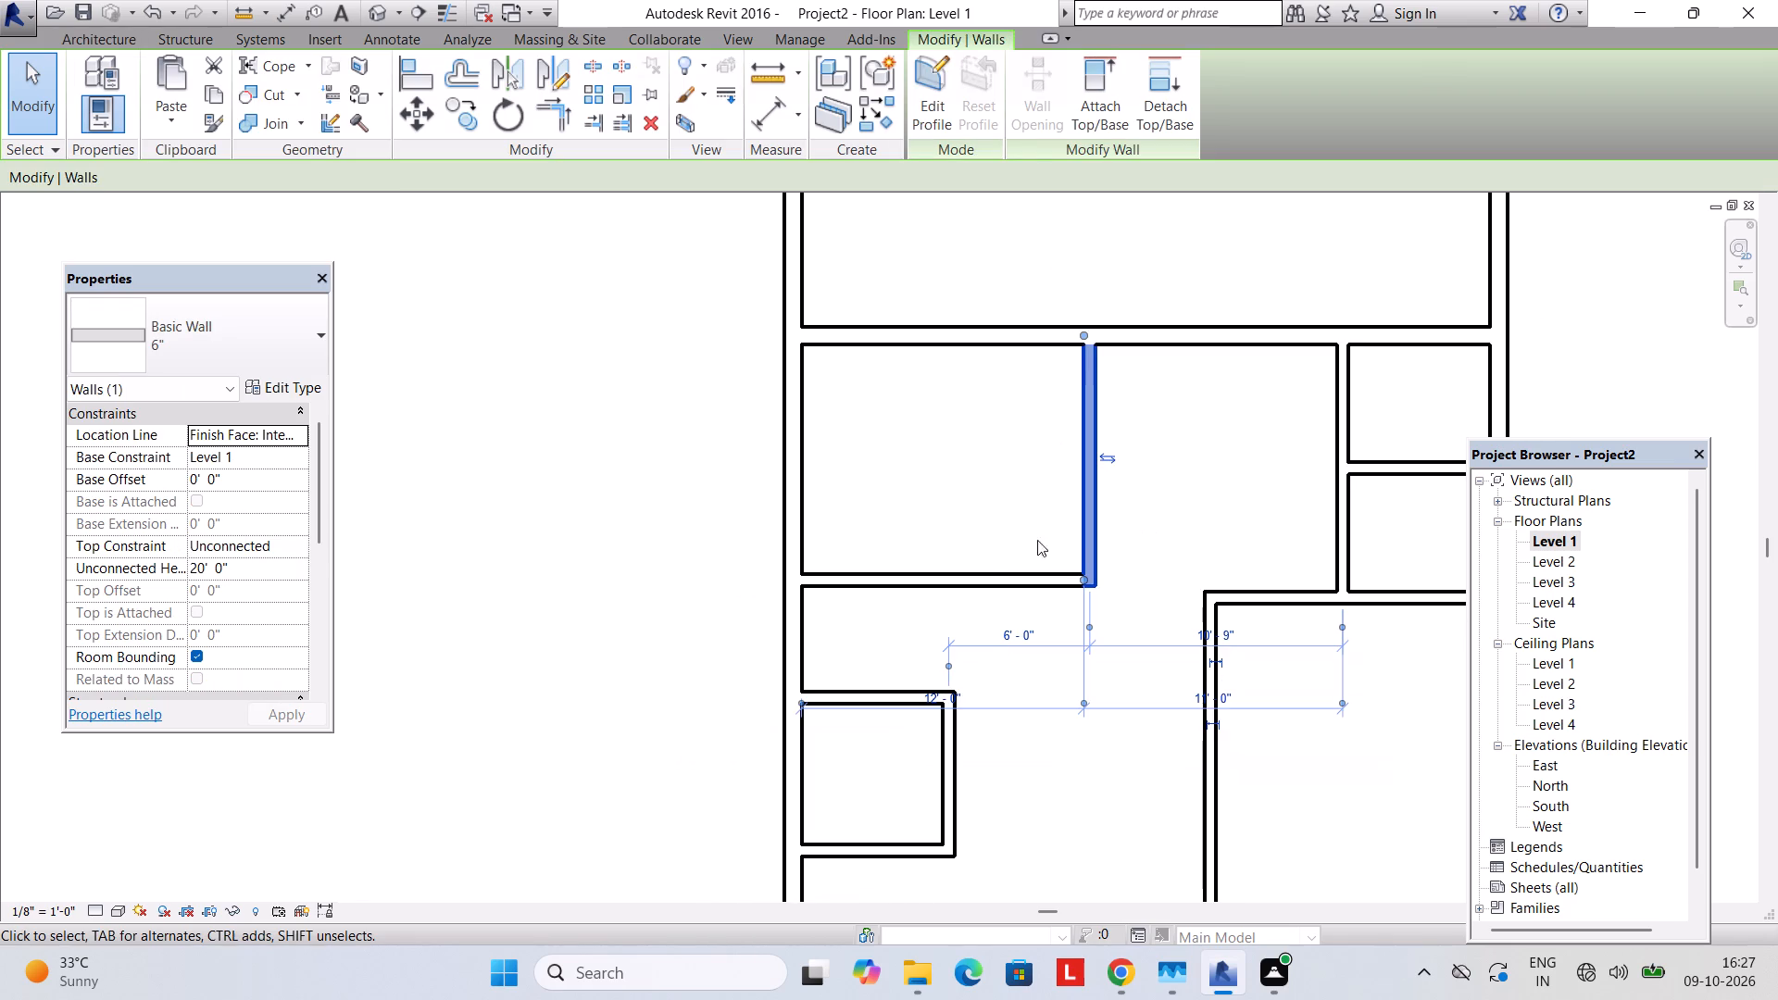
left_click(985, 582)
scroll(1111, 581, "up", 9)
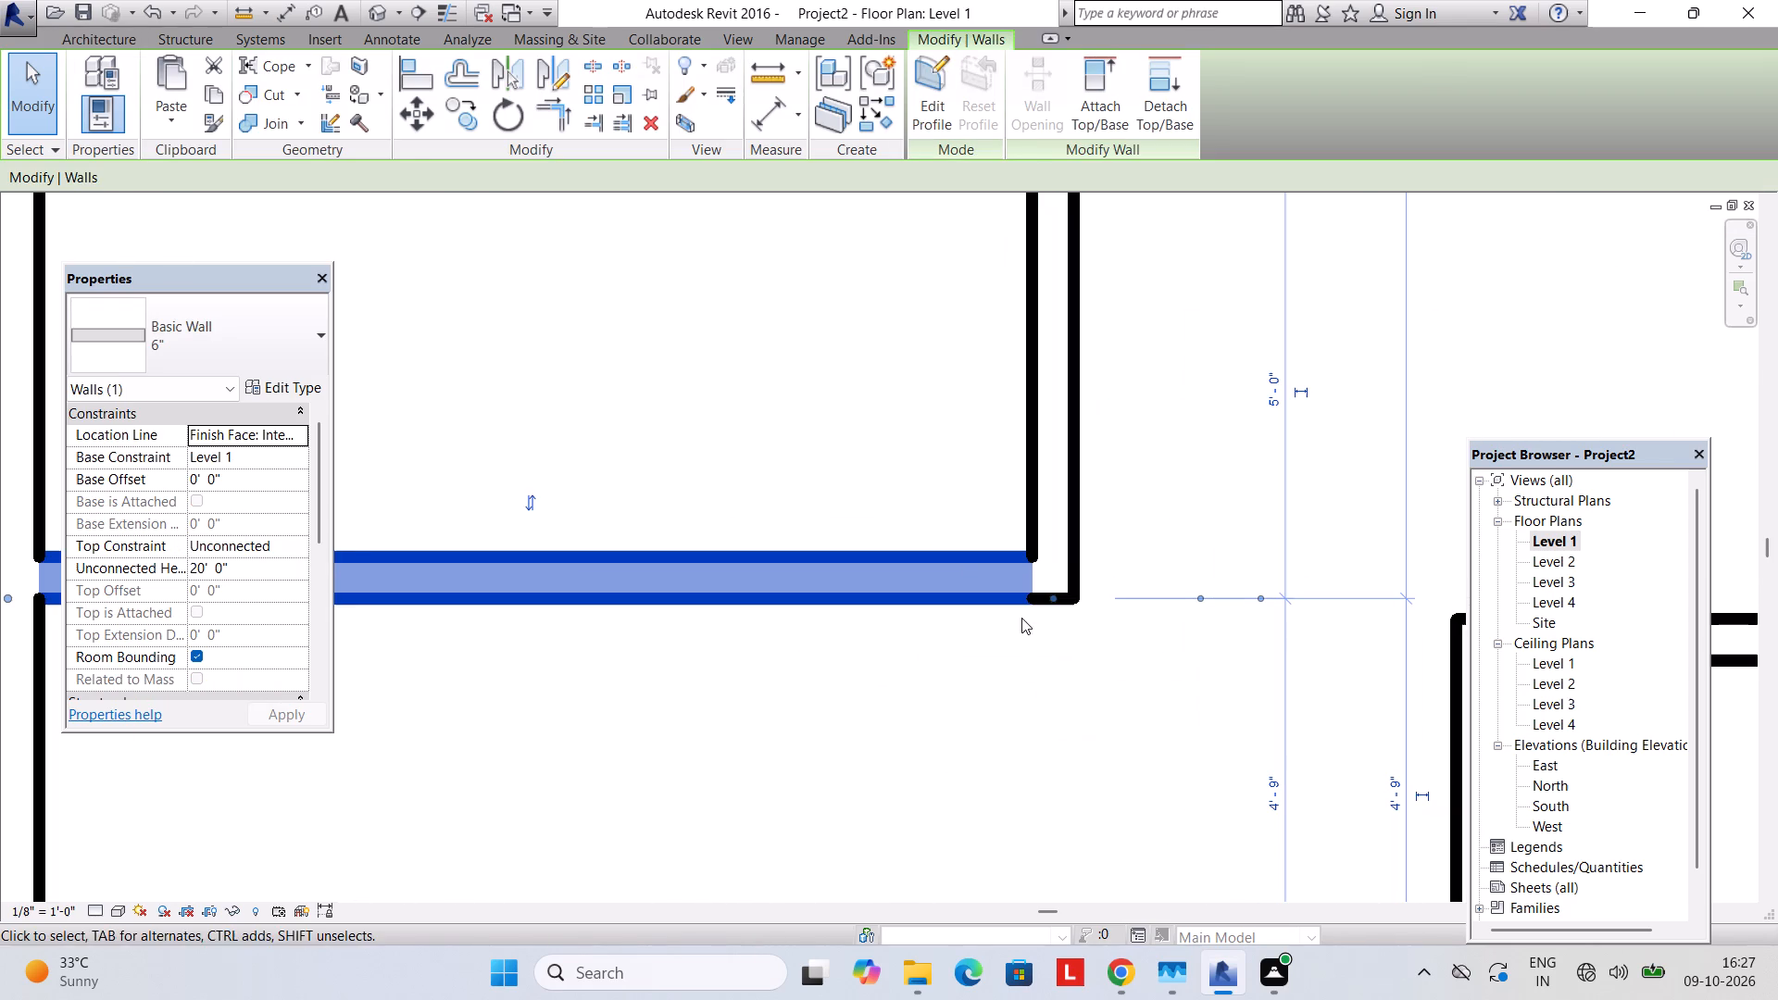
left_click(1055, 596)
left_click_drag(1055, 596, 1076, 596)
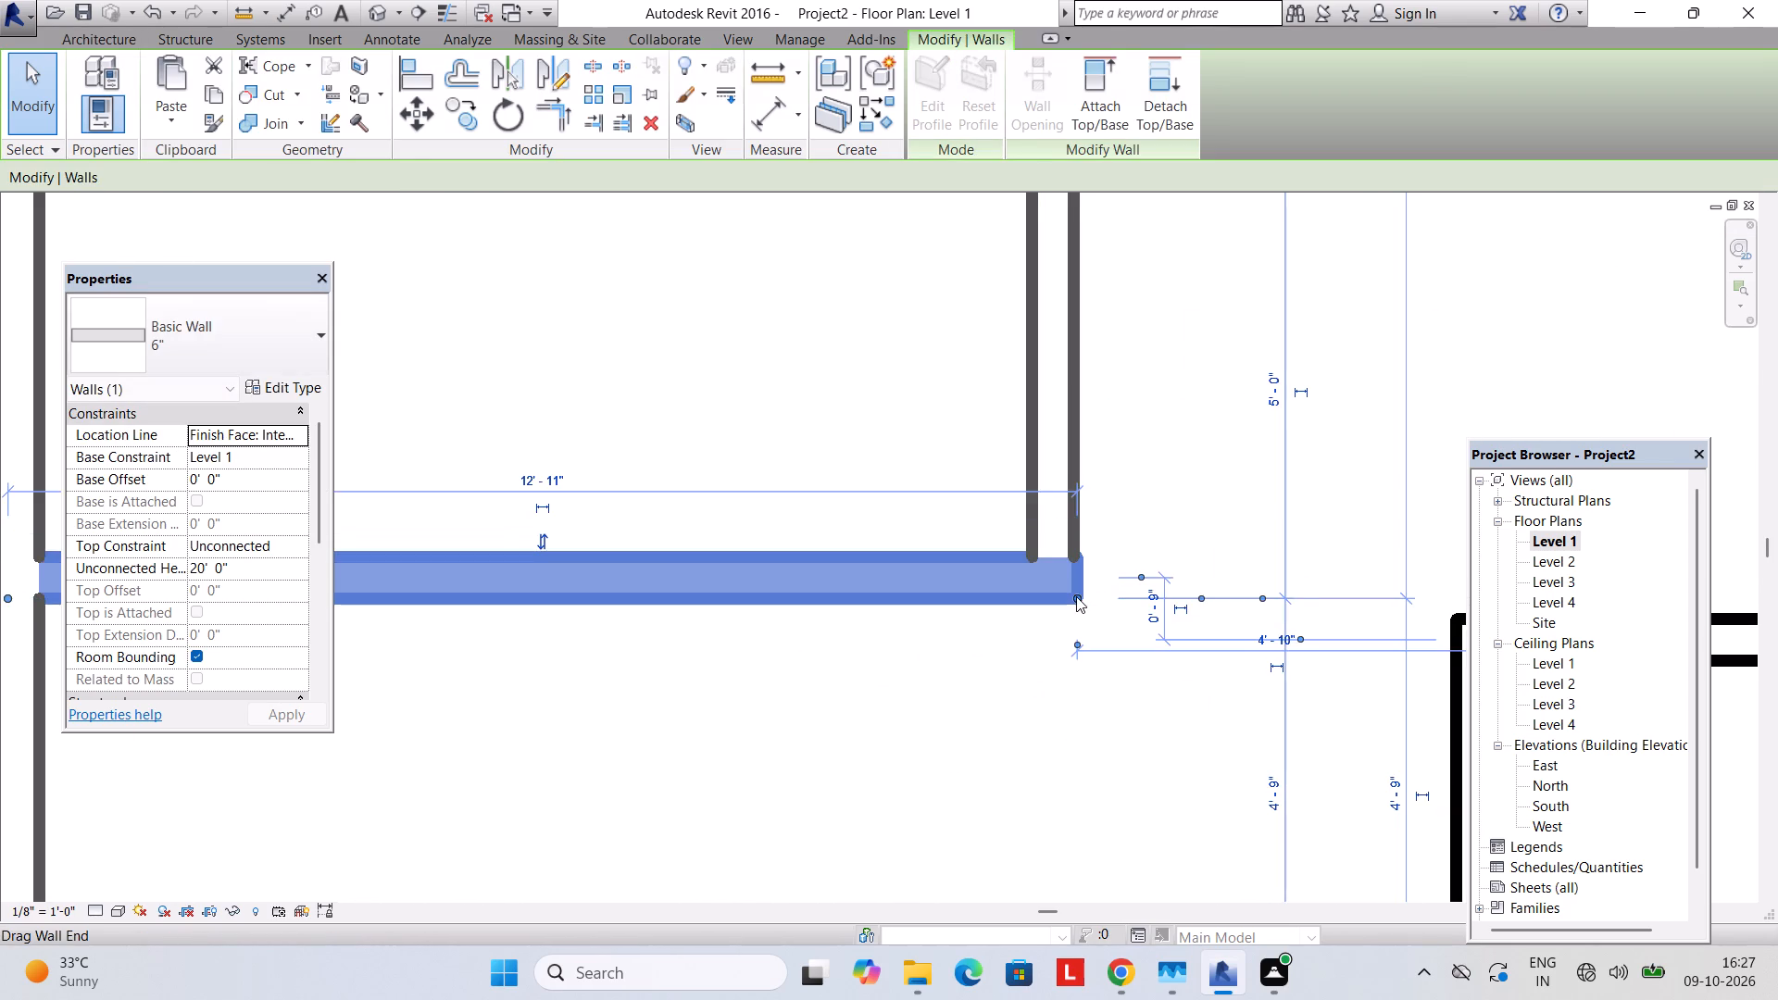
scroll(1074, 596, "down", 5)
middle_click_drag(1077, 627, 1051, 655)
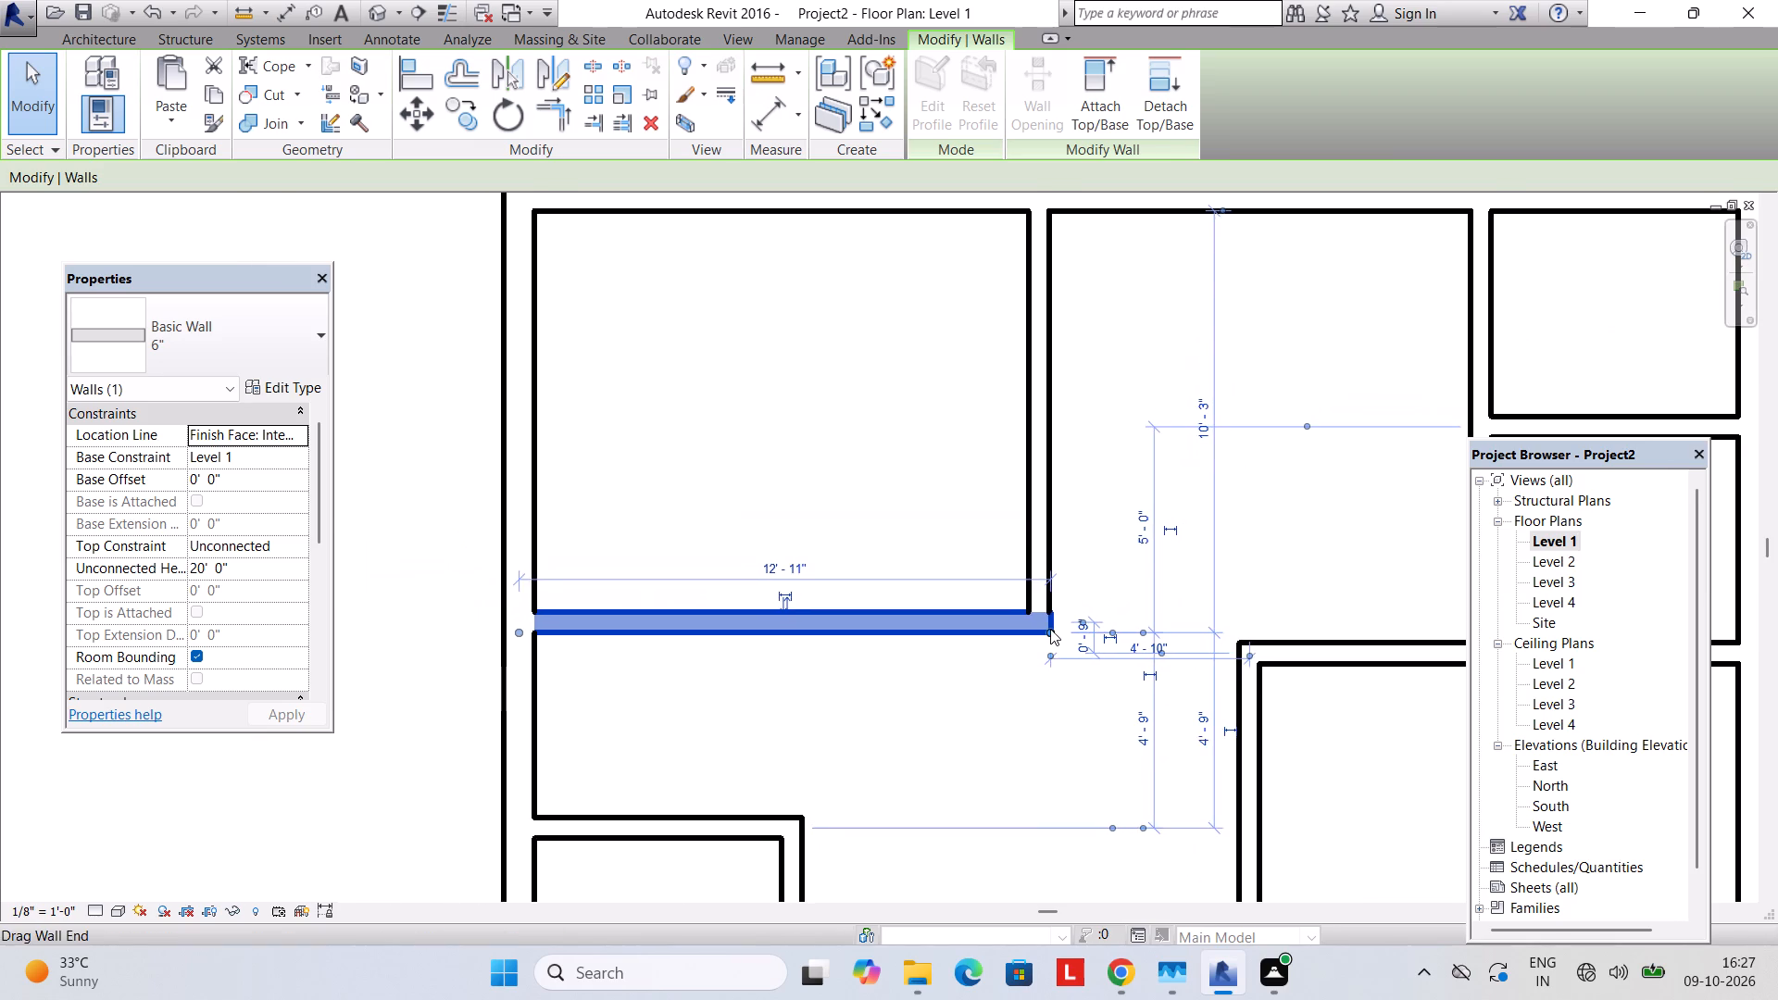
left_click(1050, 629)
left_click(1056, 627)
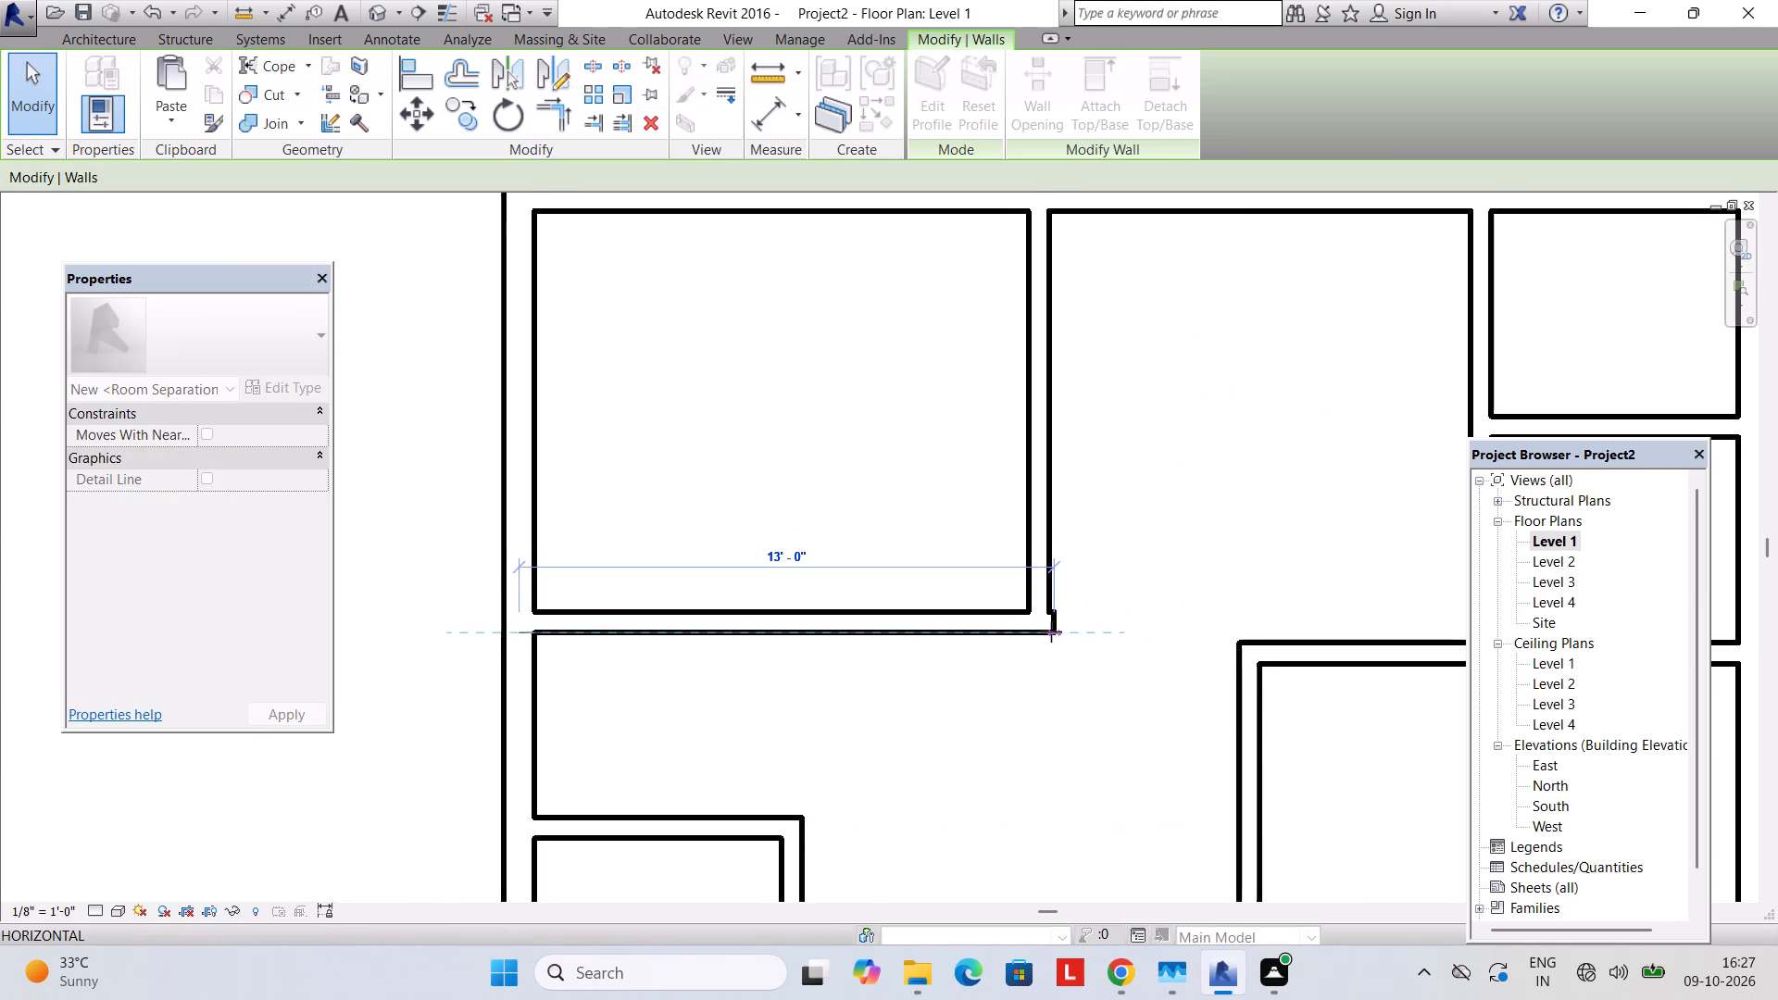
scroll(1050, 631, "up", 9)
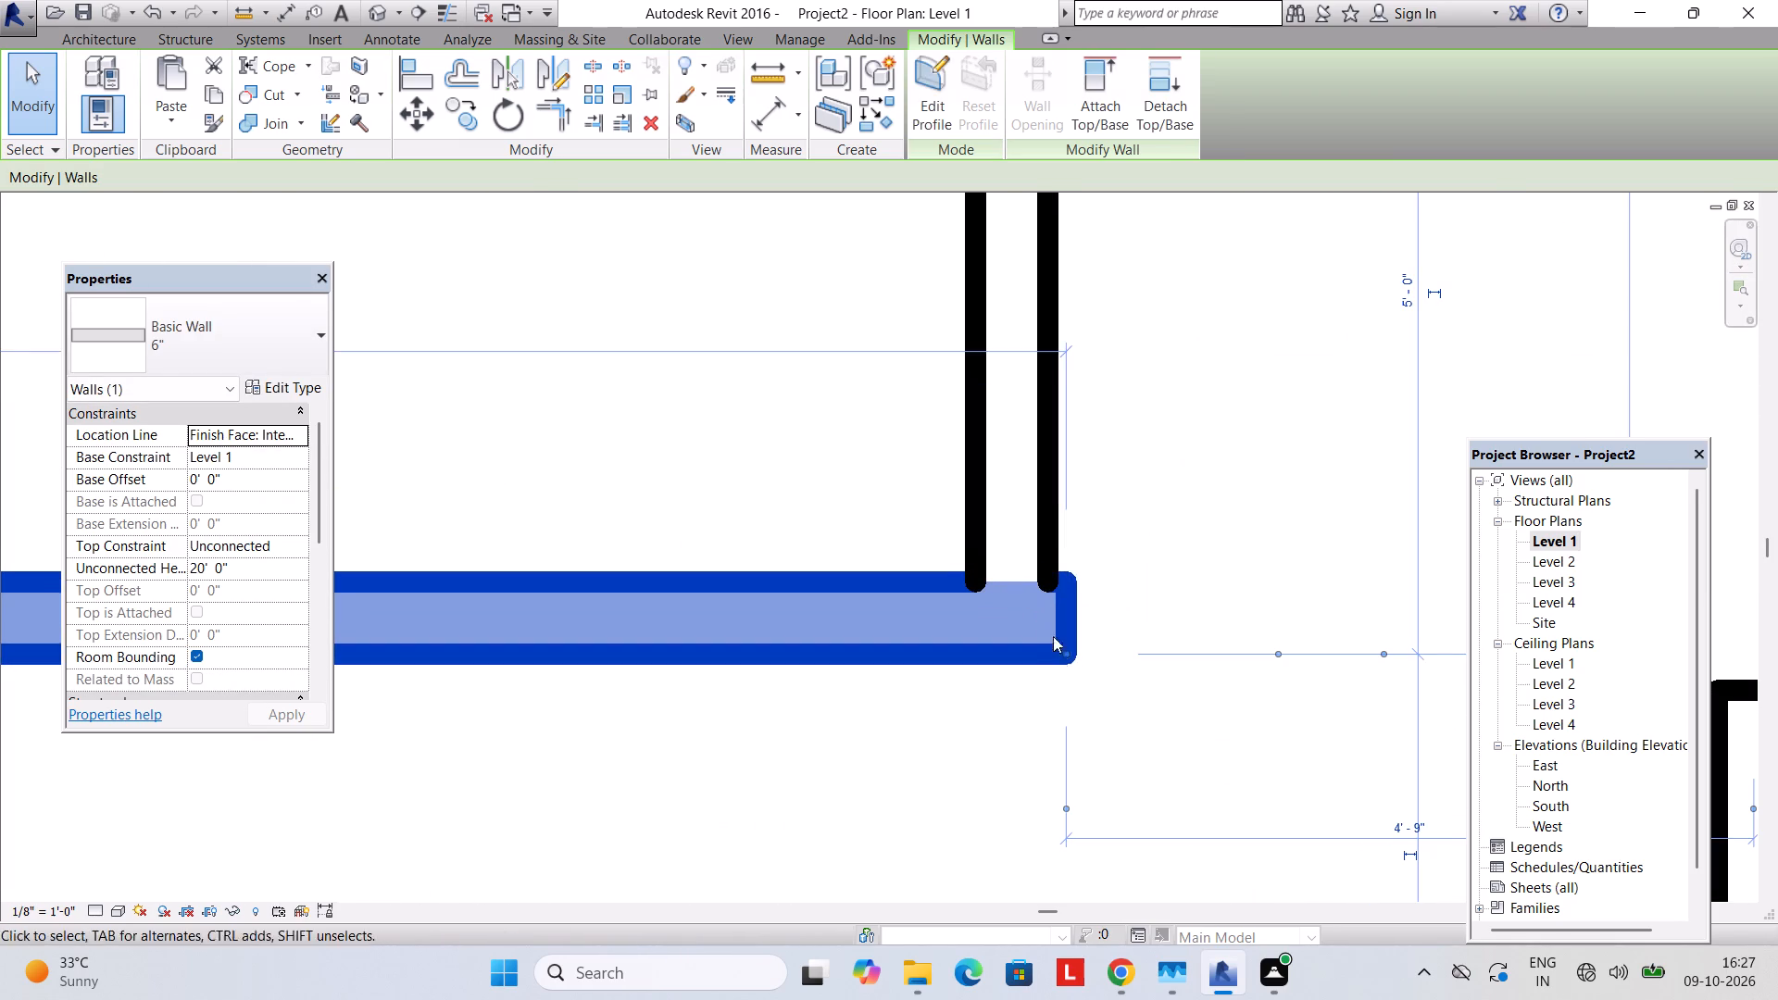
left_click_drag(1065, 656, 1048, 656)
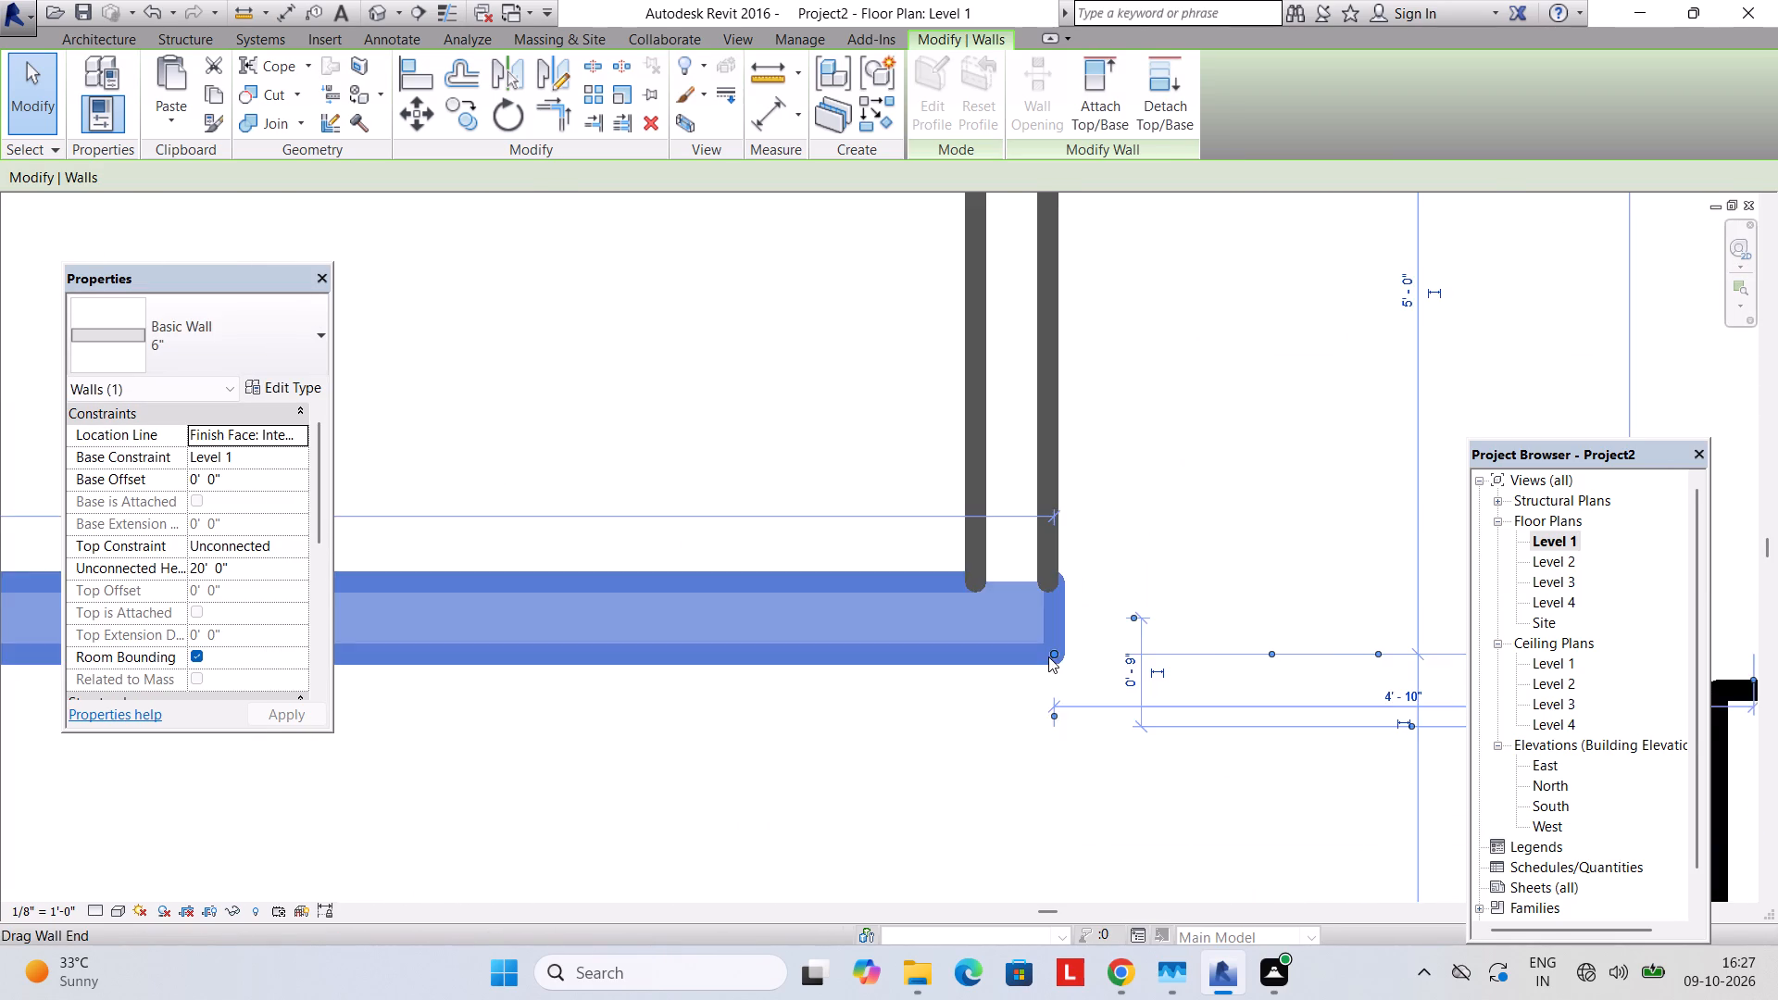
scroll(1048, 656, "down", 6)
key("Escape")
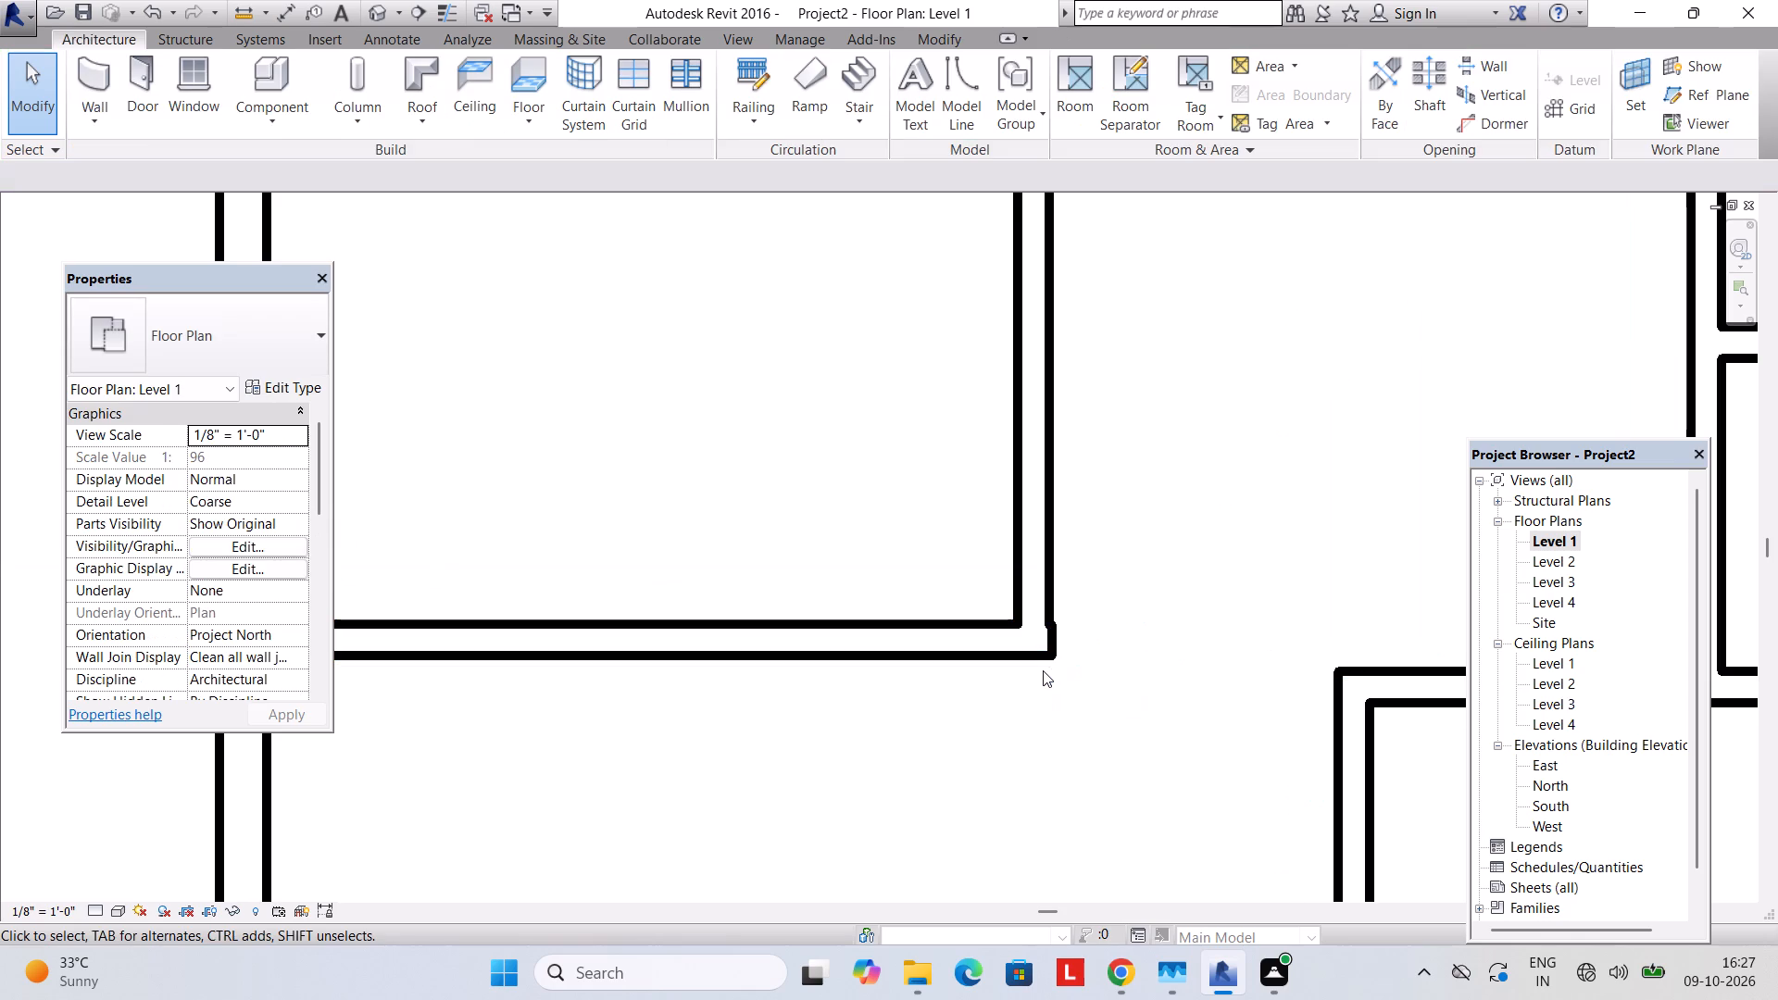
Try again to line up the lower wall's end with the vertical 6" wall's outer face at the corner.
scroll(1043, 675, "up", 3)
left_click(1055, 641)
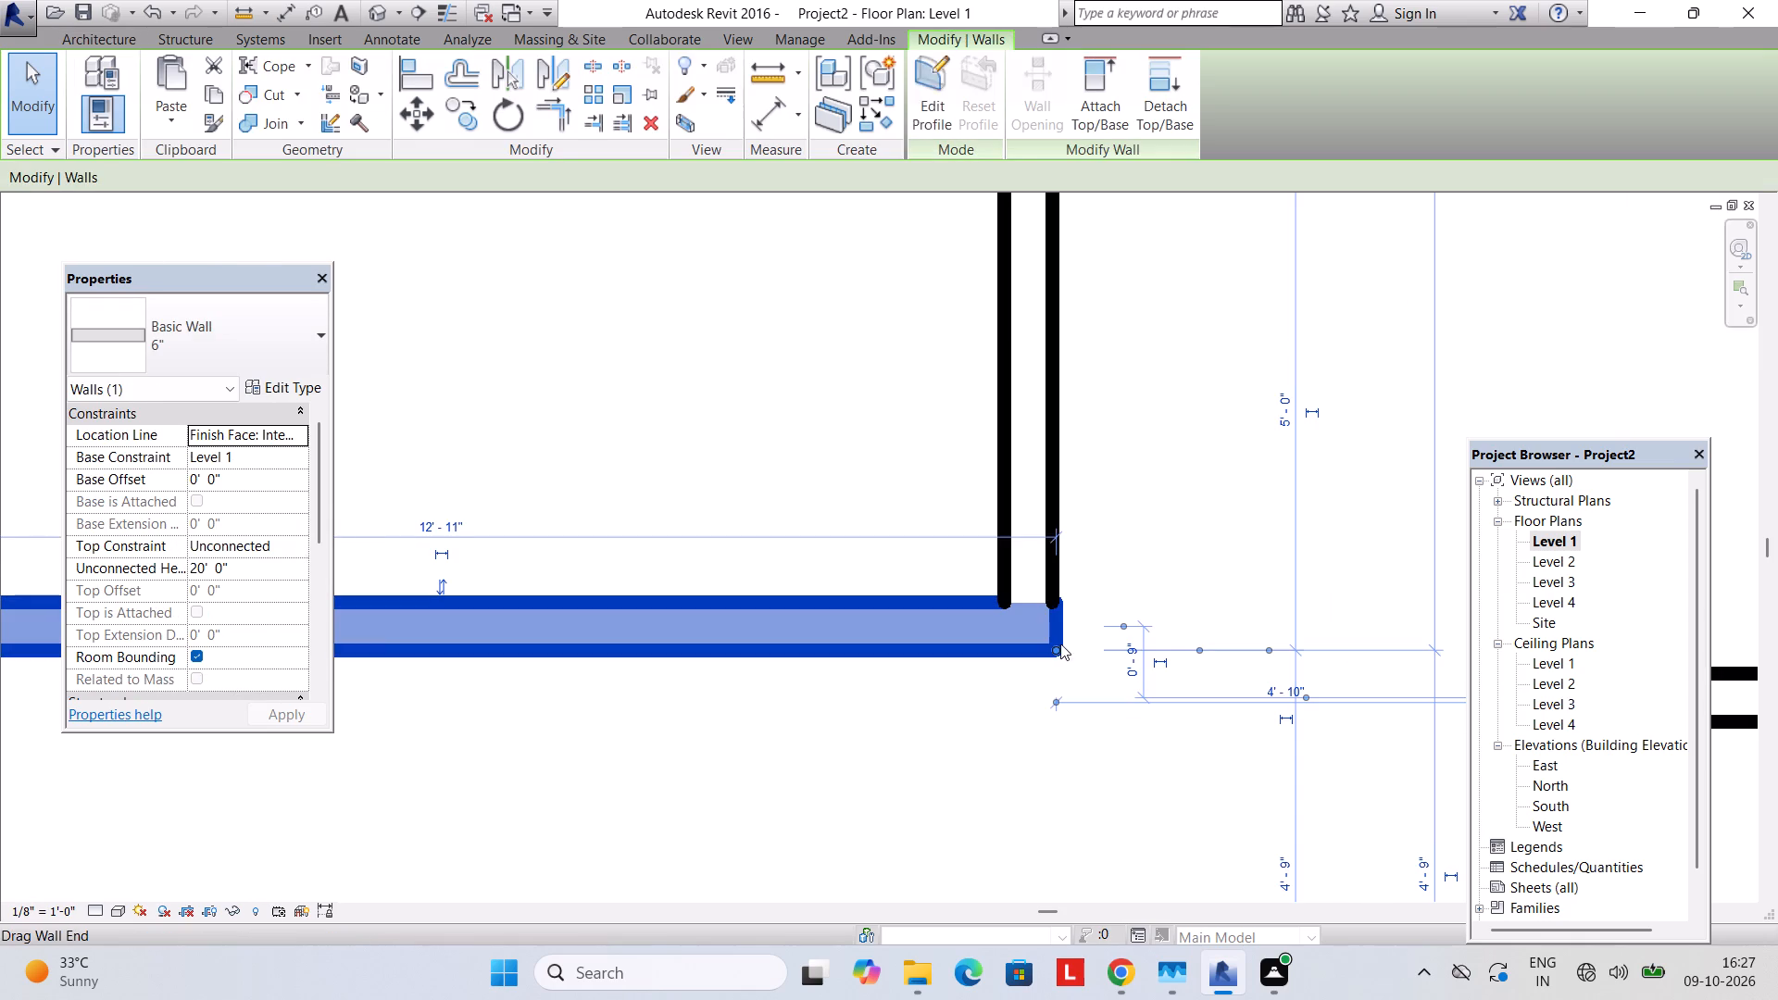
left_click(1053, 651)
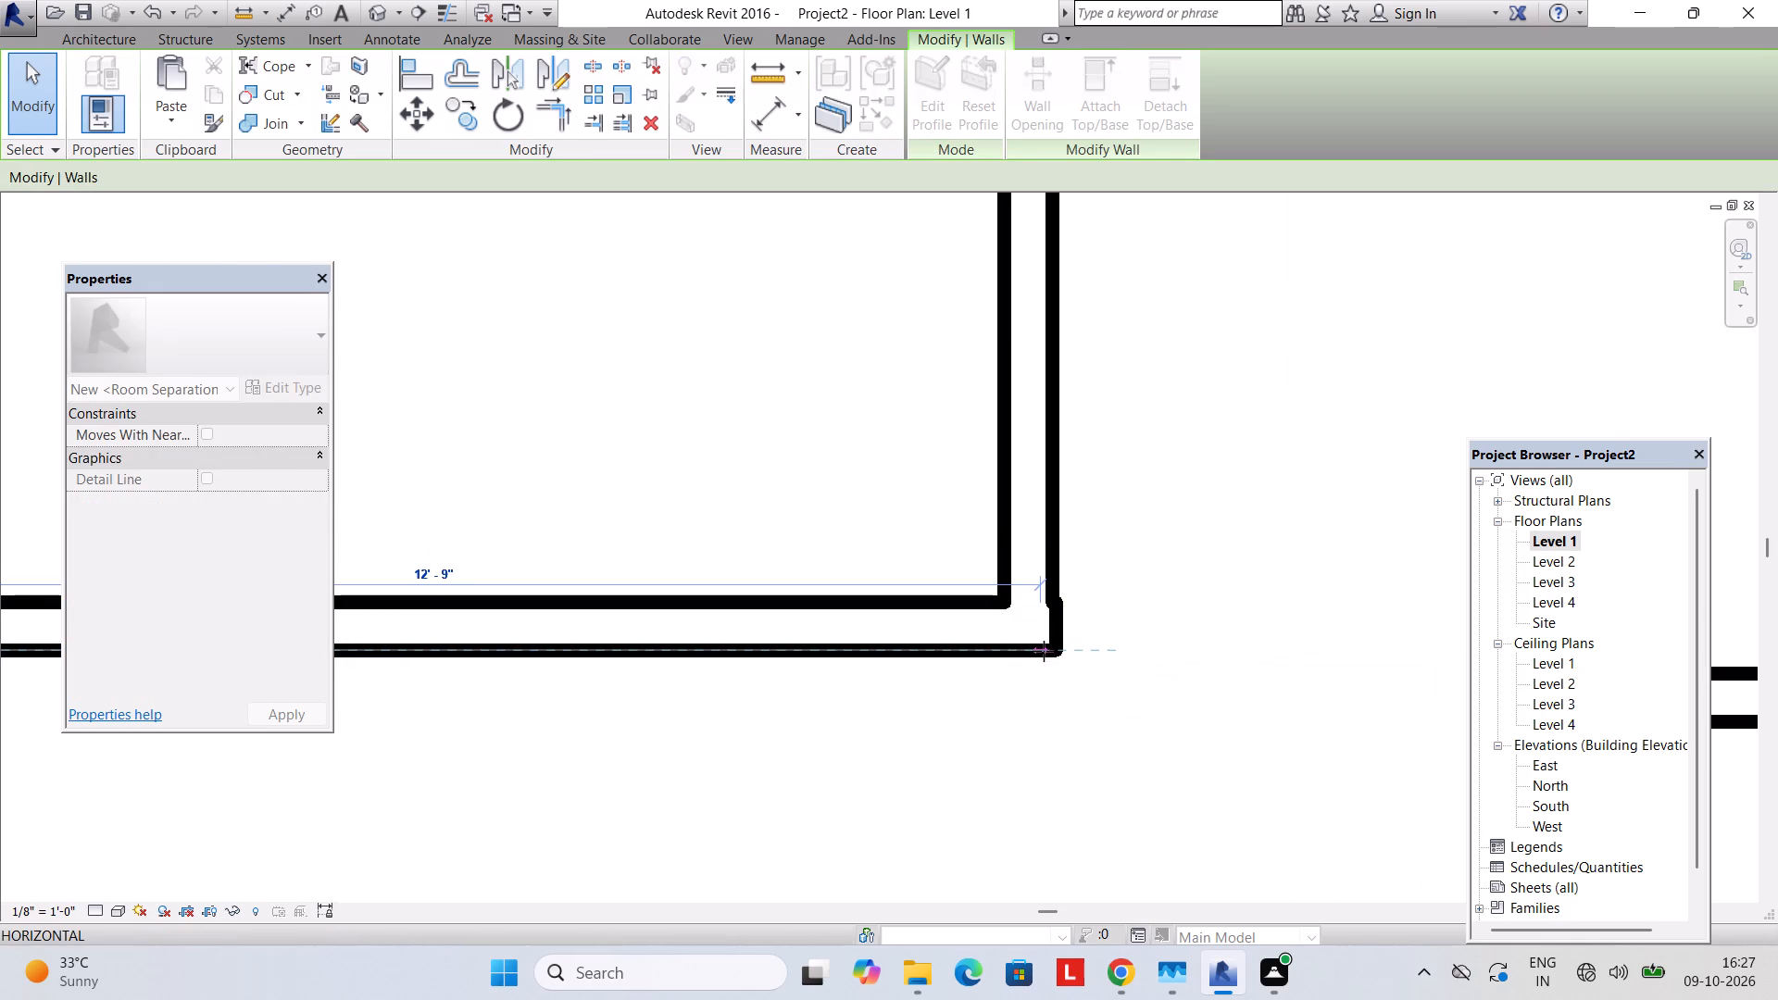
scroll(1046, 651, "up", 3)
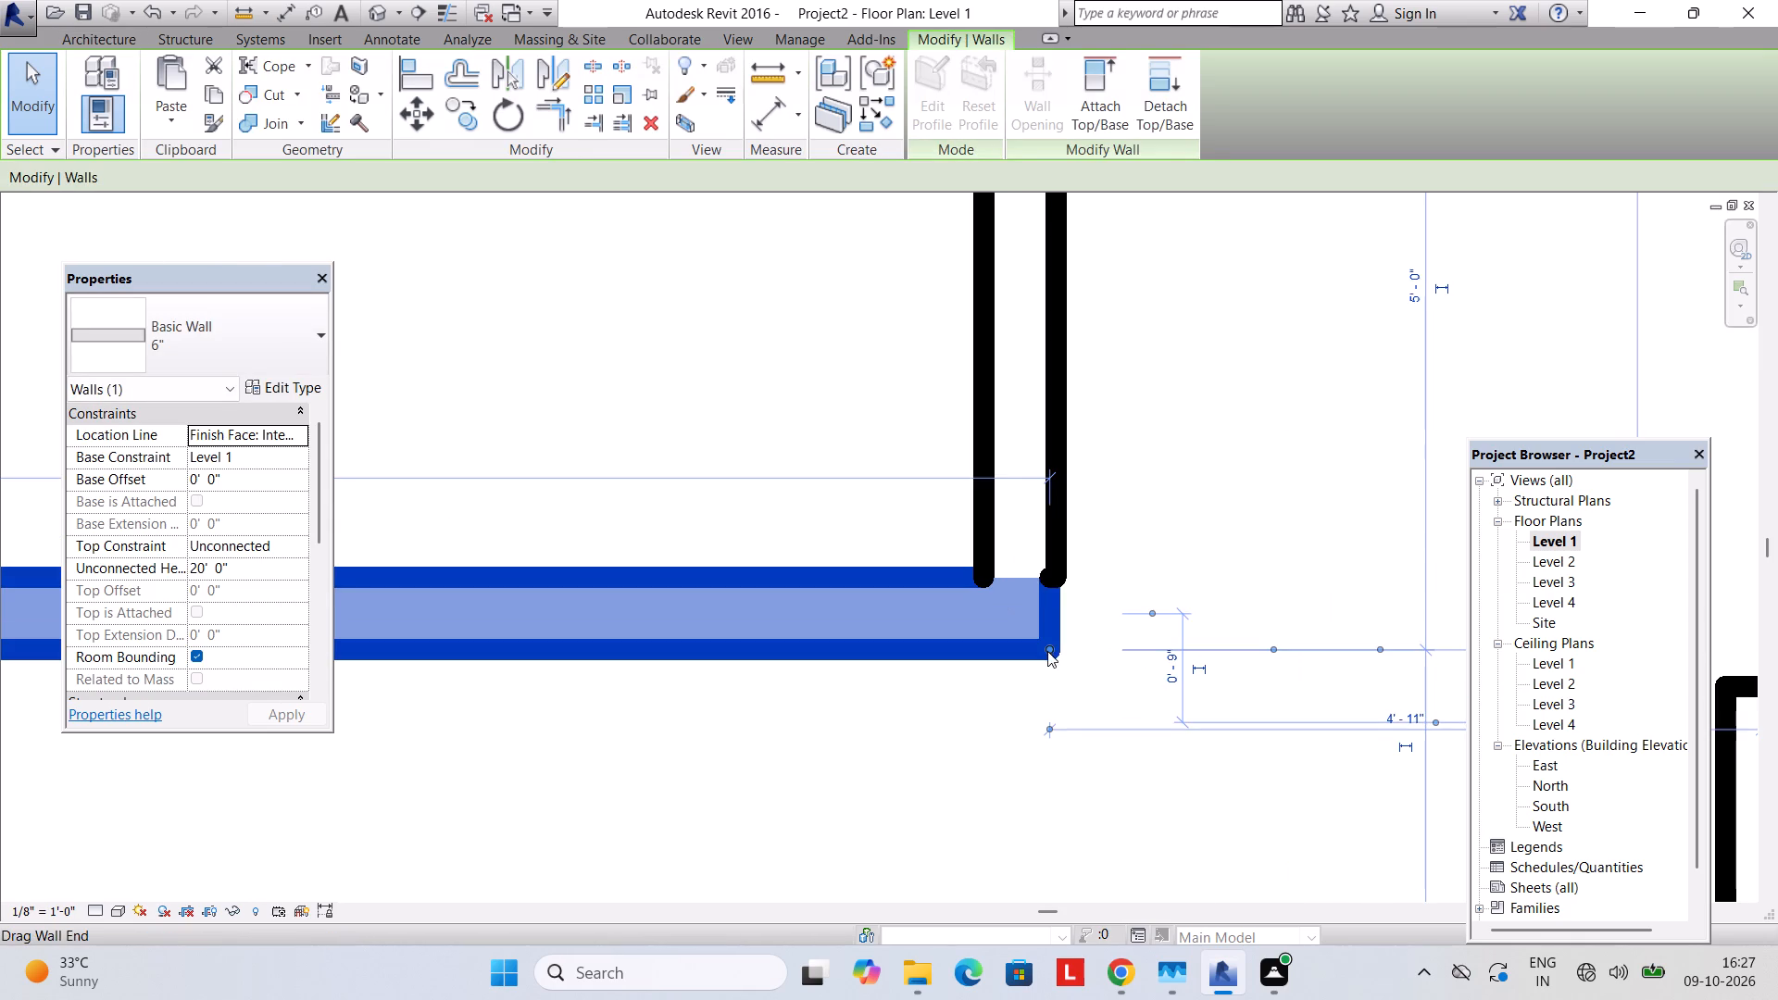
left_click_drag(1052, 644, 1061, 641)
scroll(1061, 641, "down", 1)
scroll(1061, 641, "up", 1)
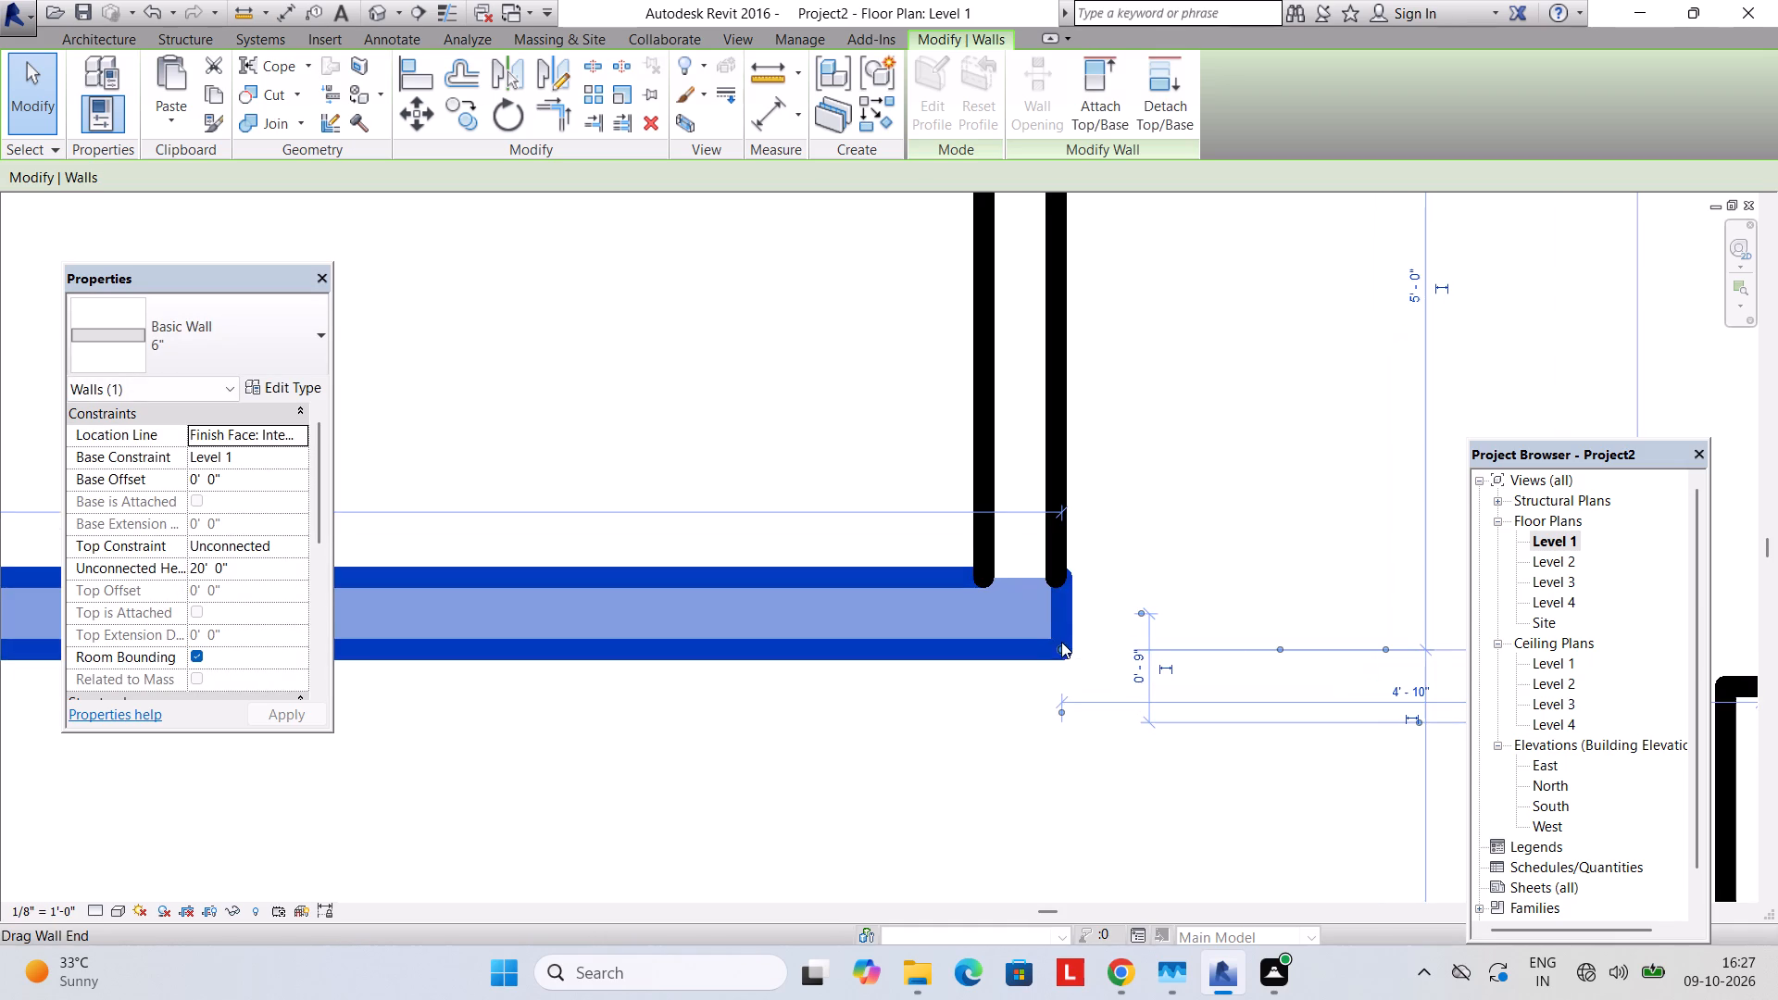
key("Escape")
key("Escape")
Delete the 12' wide room's lower wall.
scroll(1071, 634, "up", 1)
left_click(1068, 641)
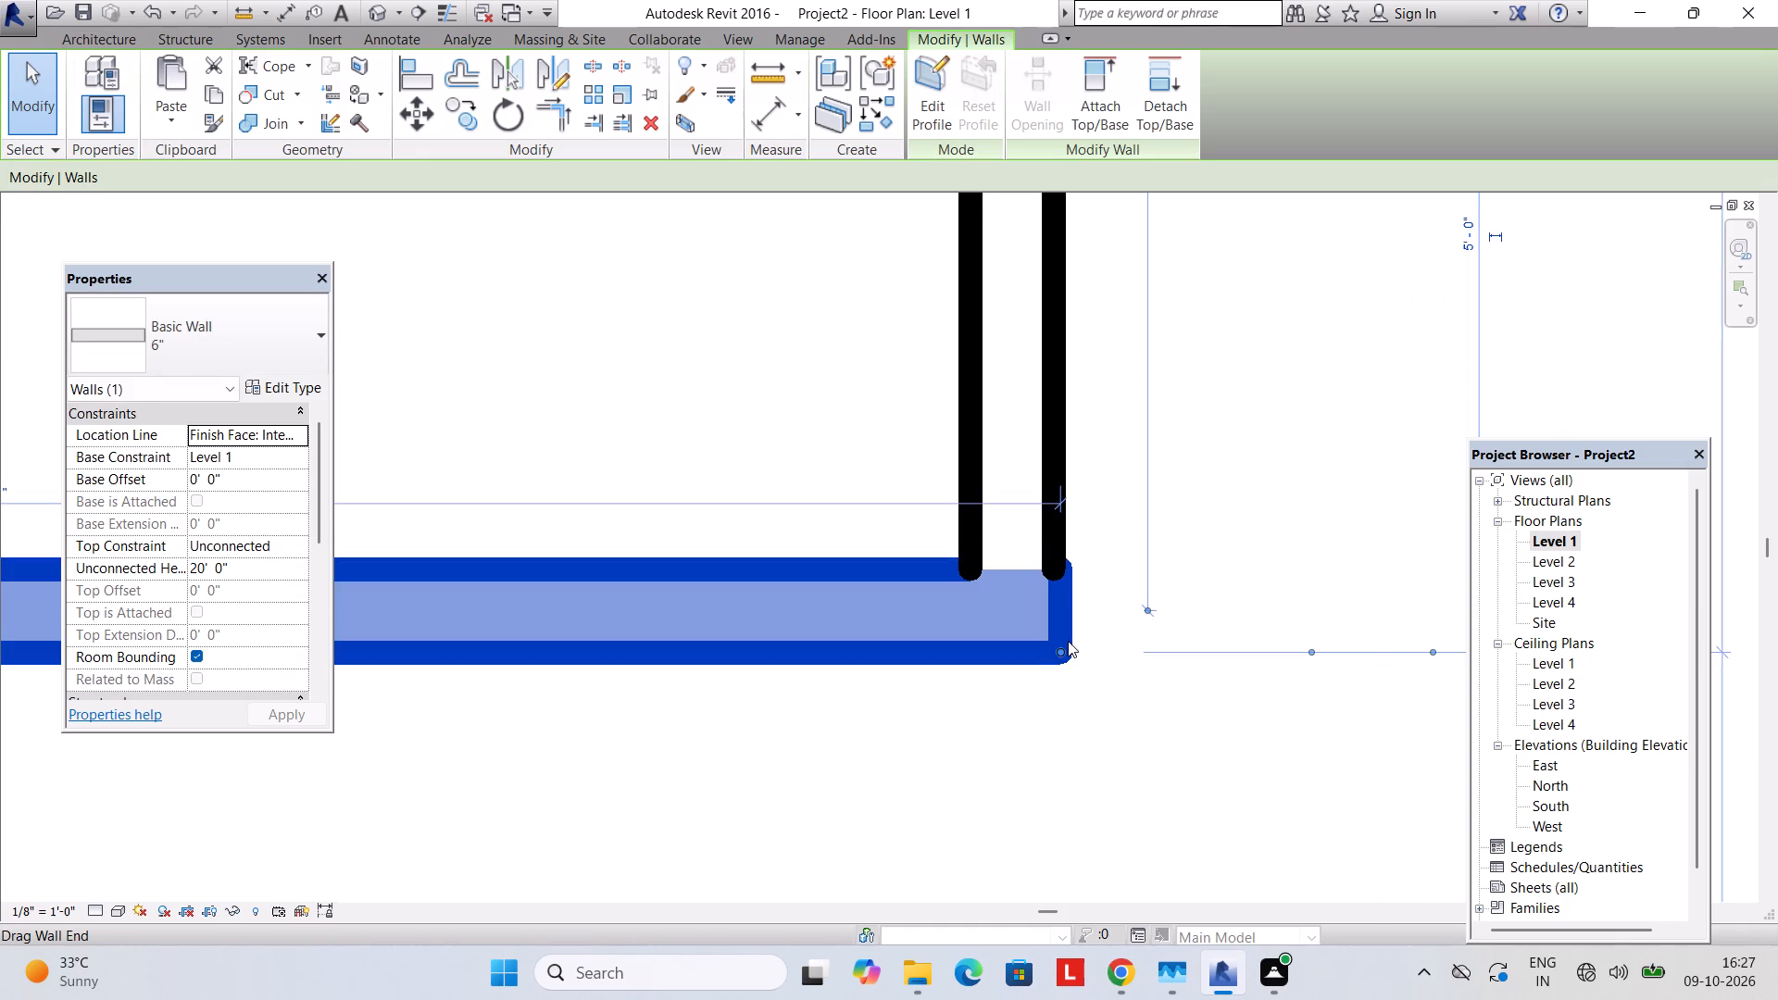
scroll(1068, 641, "down", 12)
scroll(1068, 641, "up", 2)
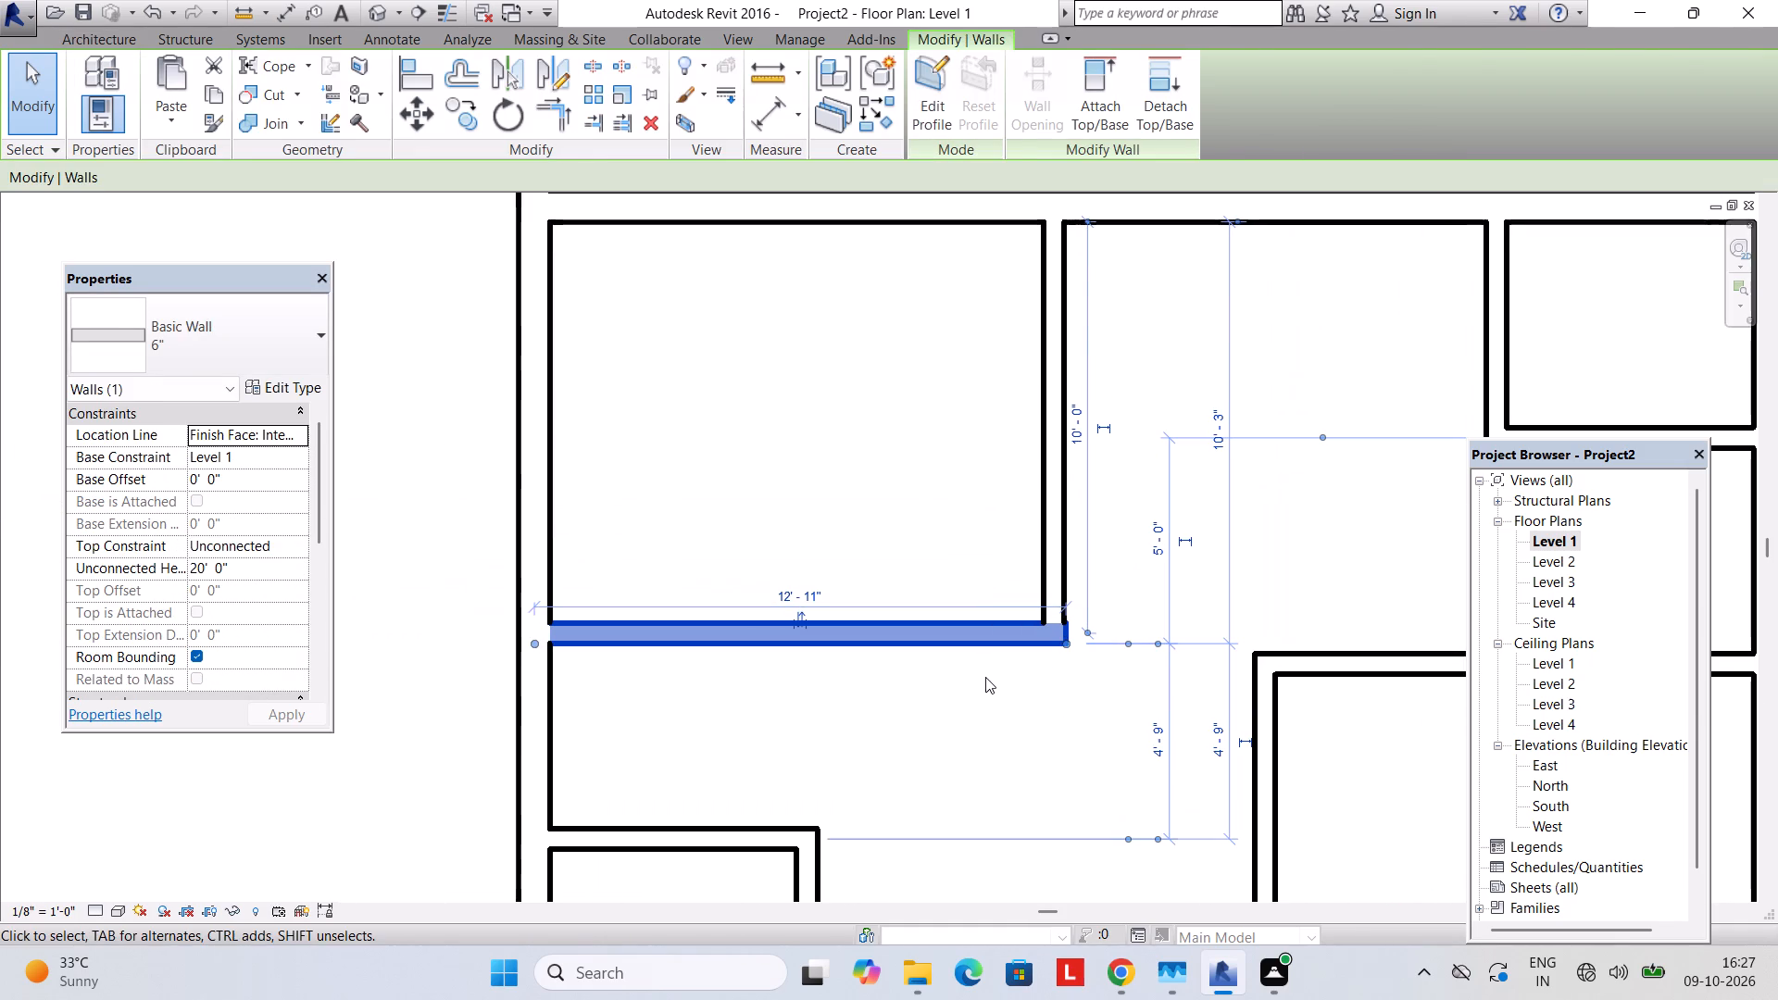
key("Delete")
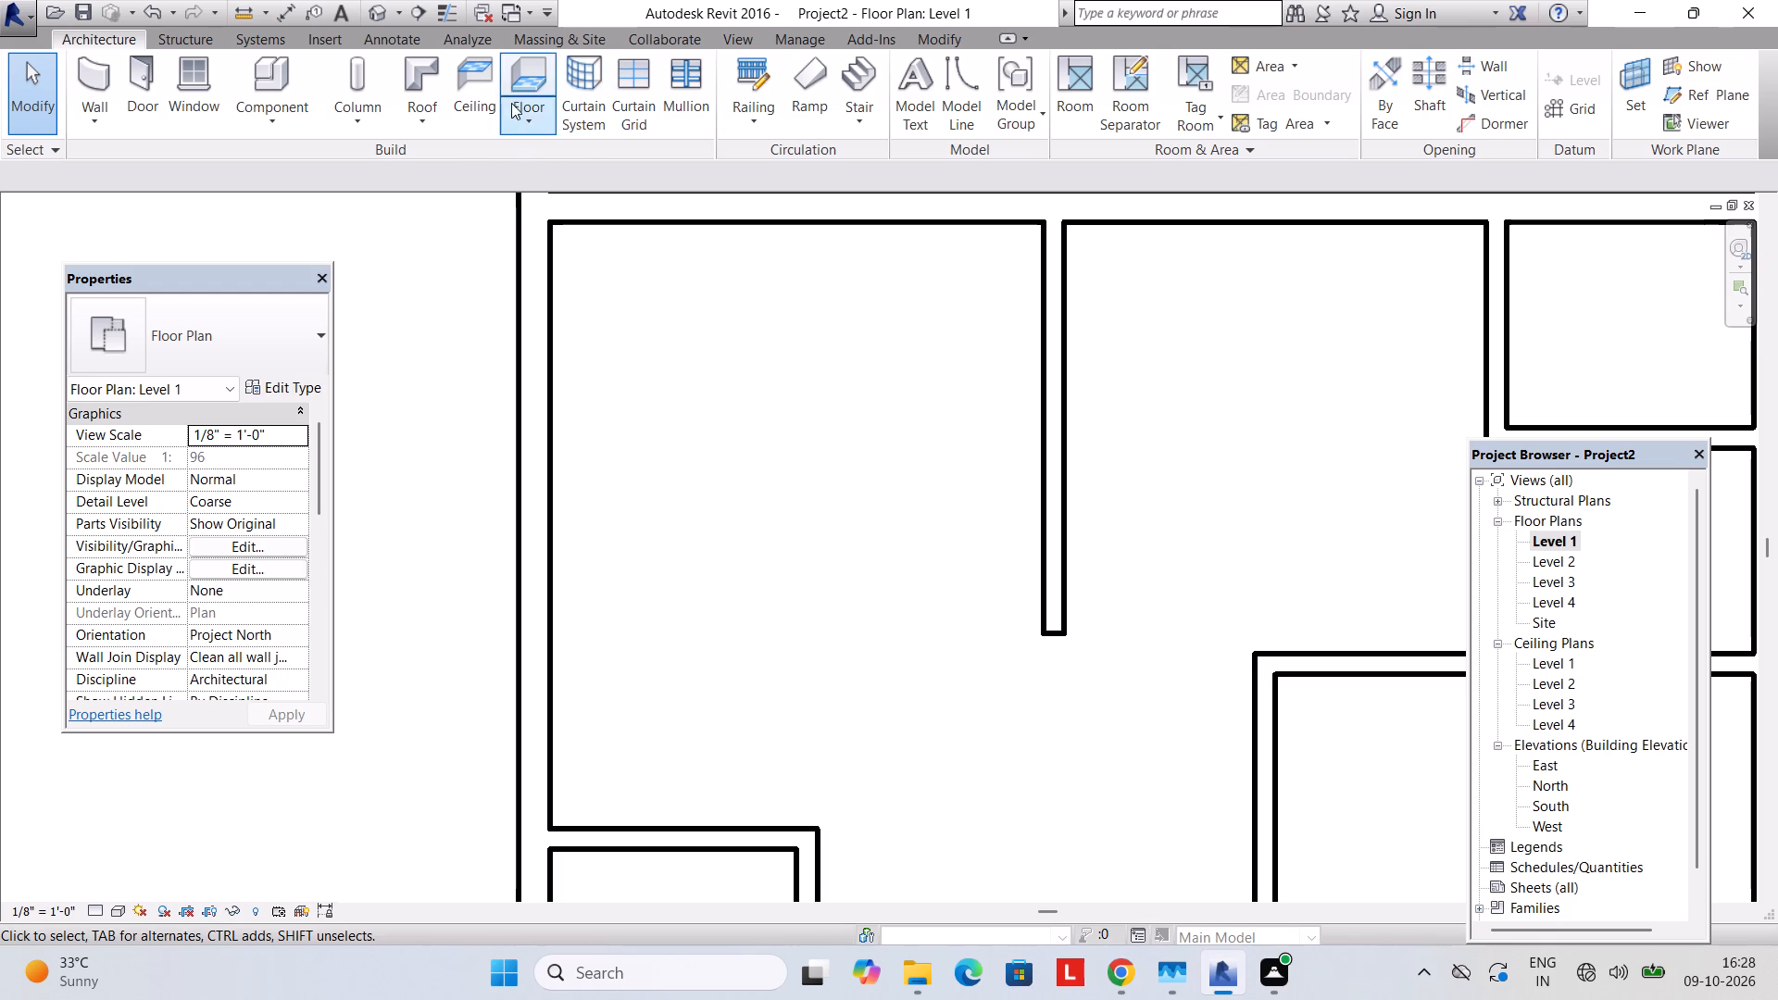
Draw a 12' 6" long 6" wall from the vertical wall's outer lower corner to the 9" exterior wall's inner face, closing the room.
left_click(106, 84)
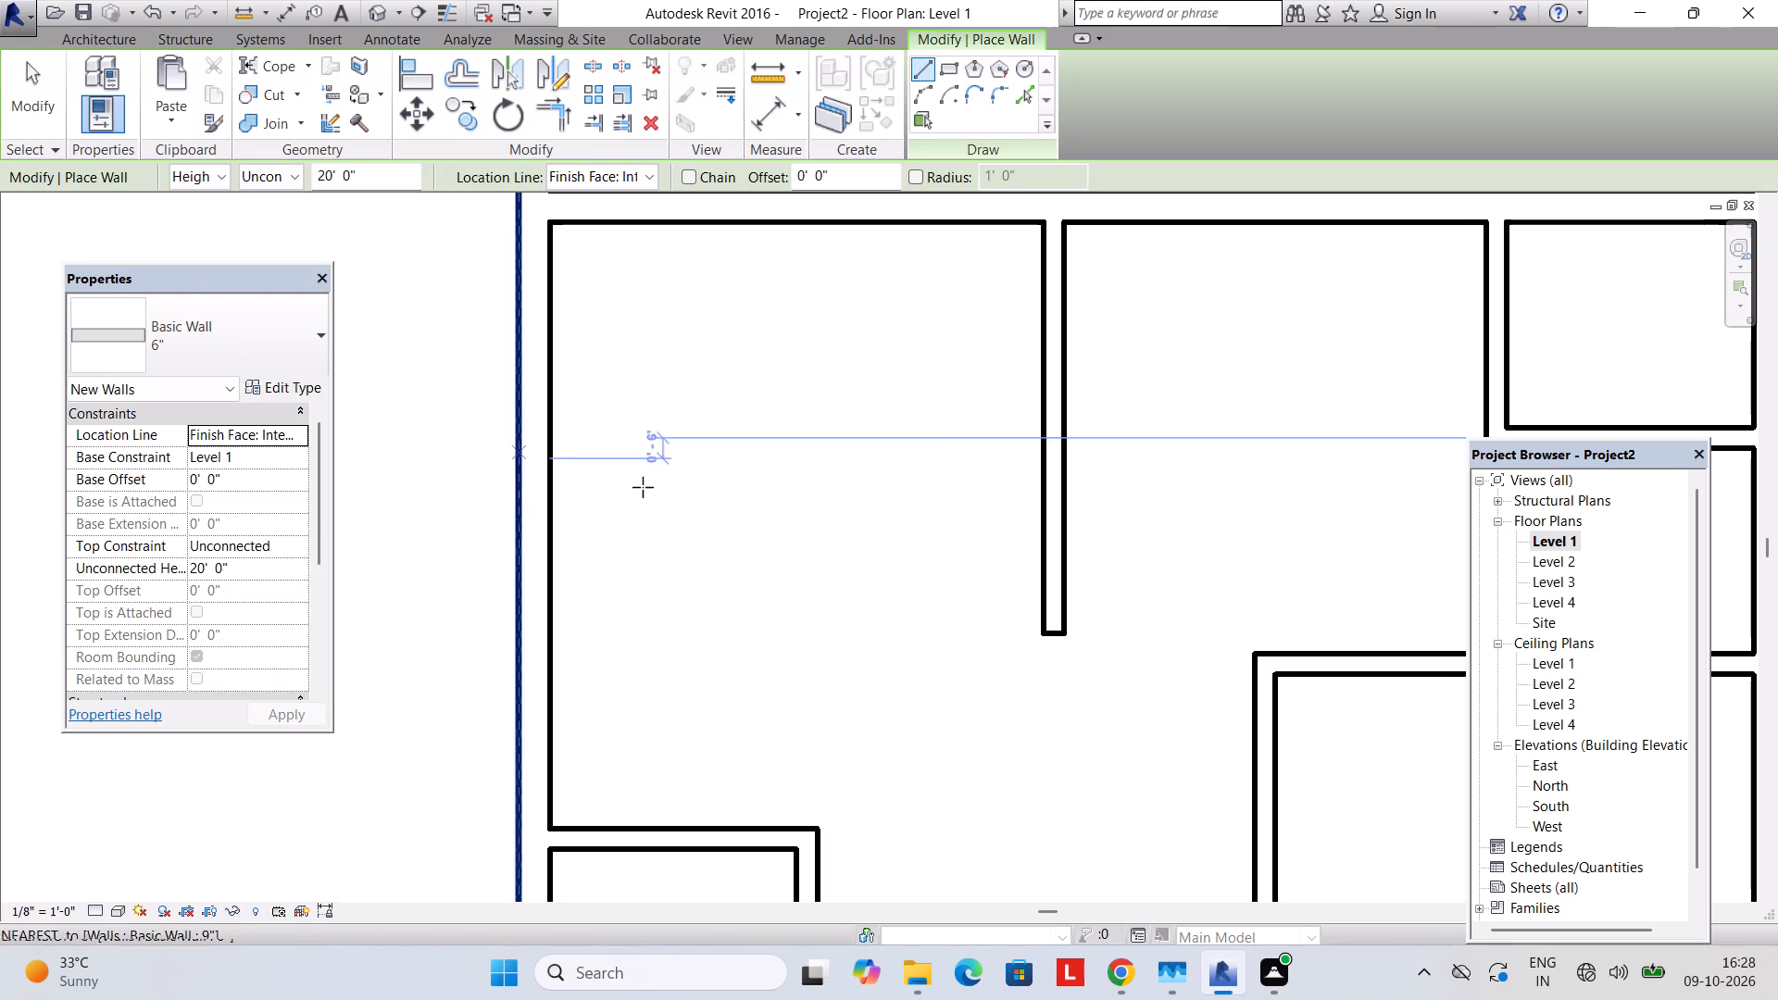
left_click(1065, 629)
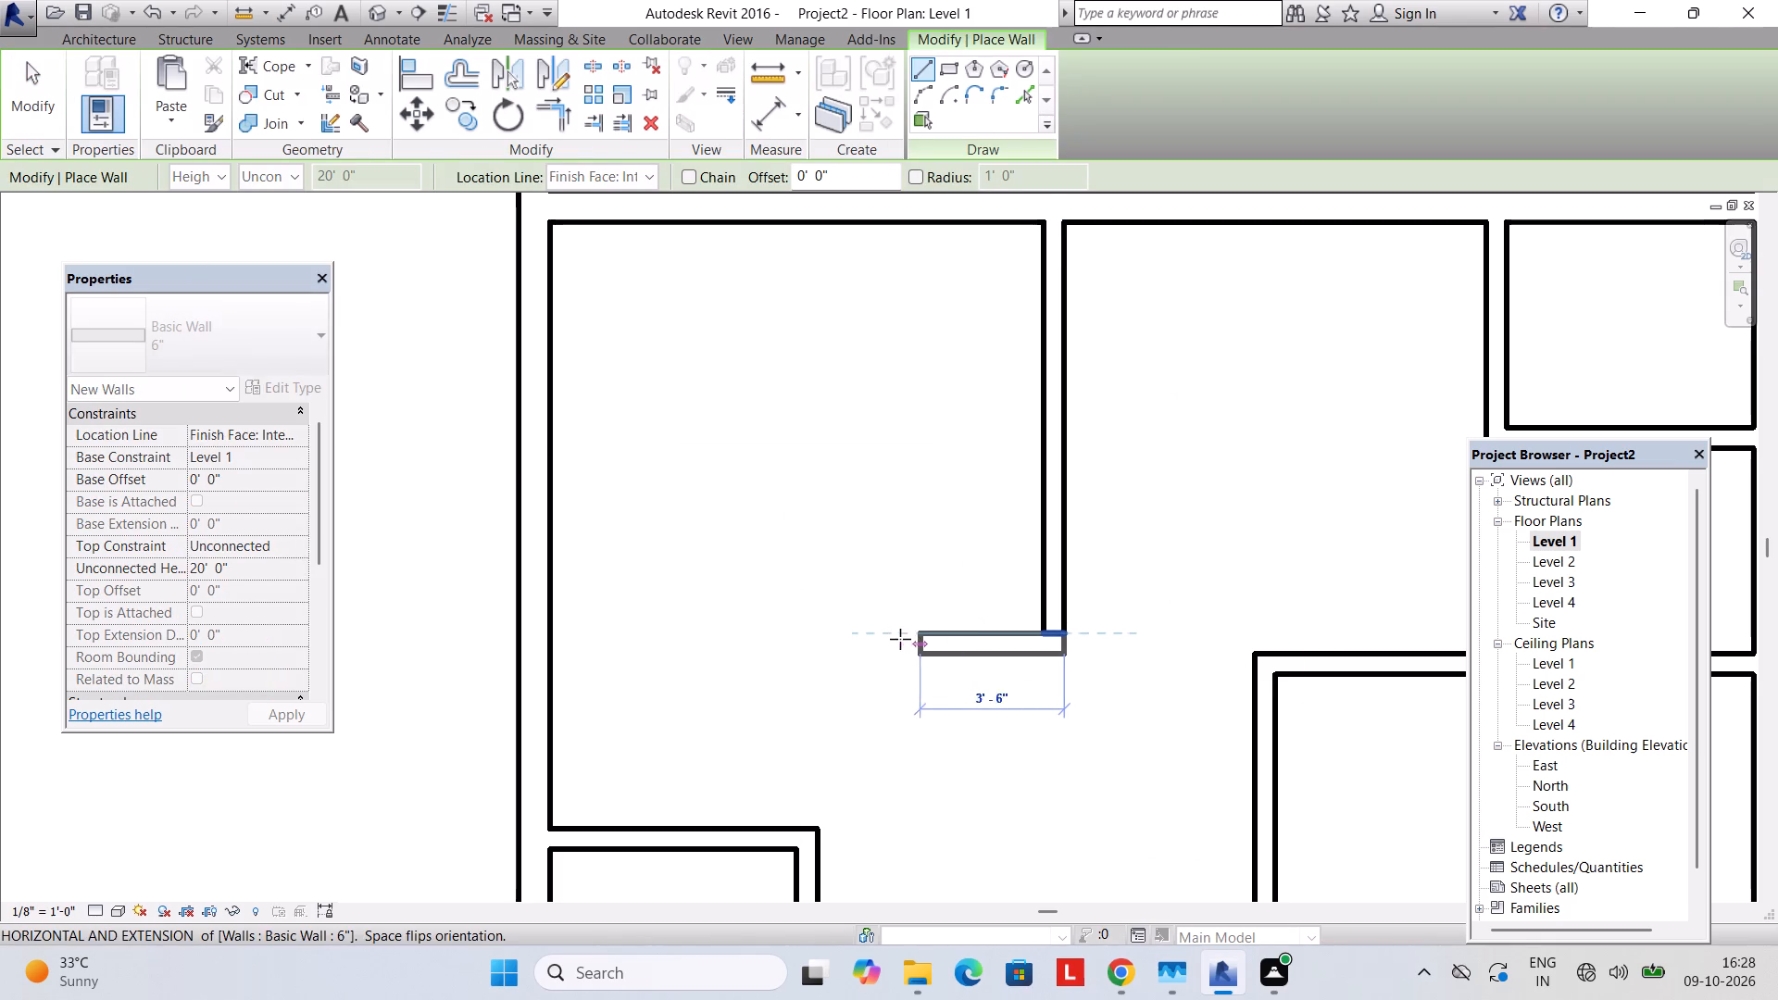
key("space")
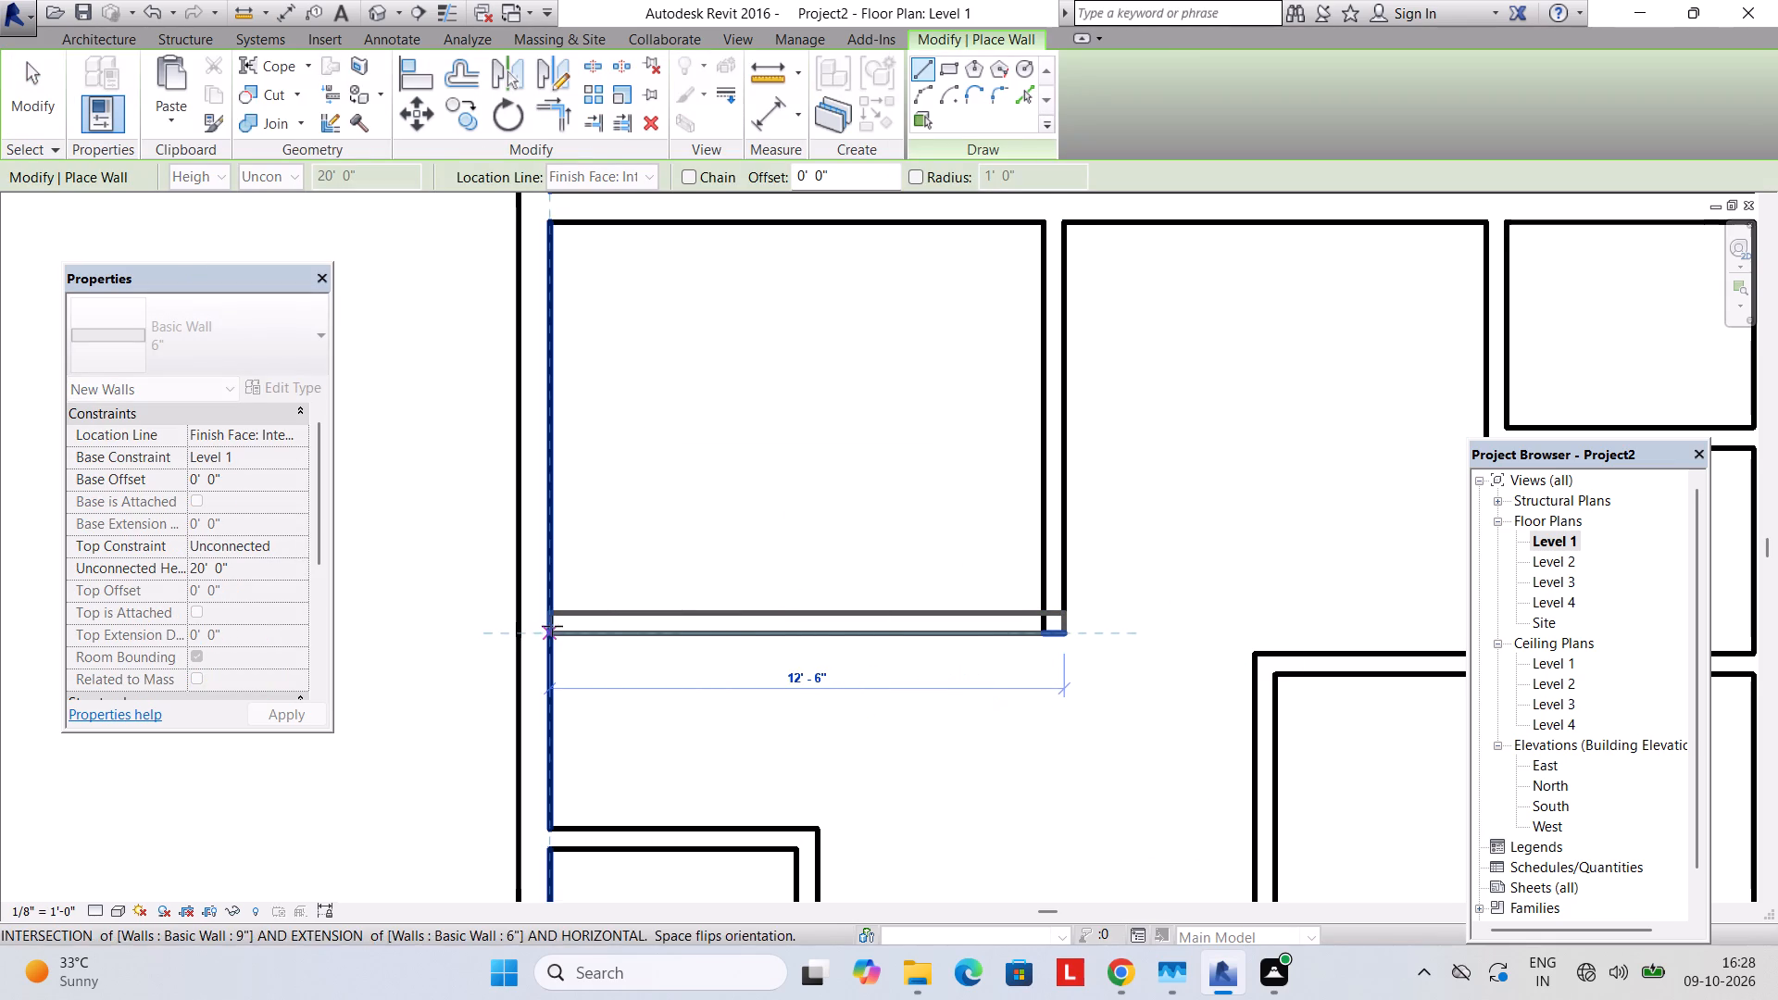
left_click(552, 626)
key("Escape")
scroll(979, 685, "down", 3)
middle_click_drag(979, 685, 965, 730)
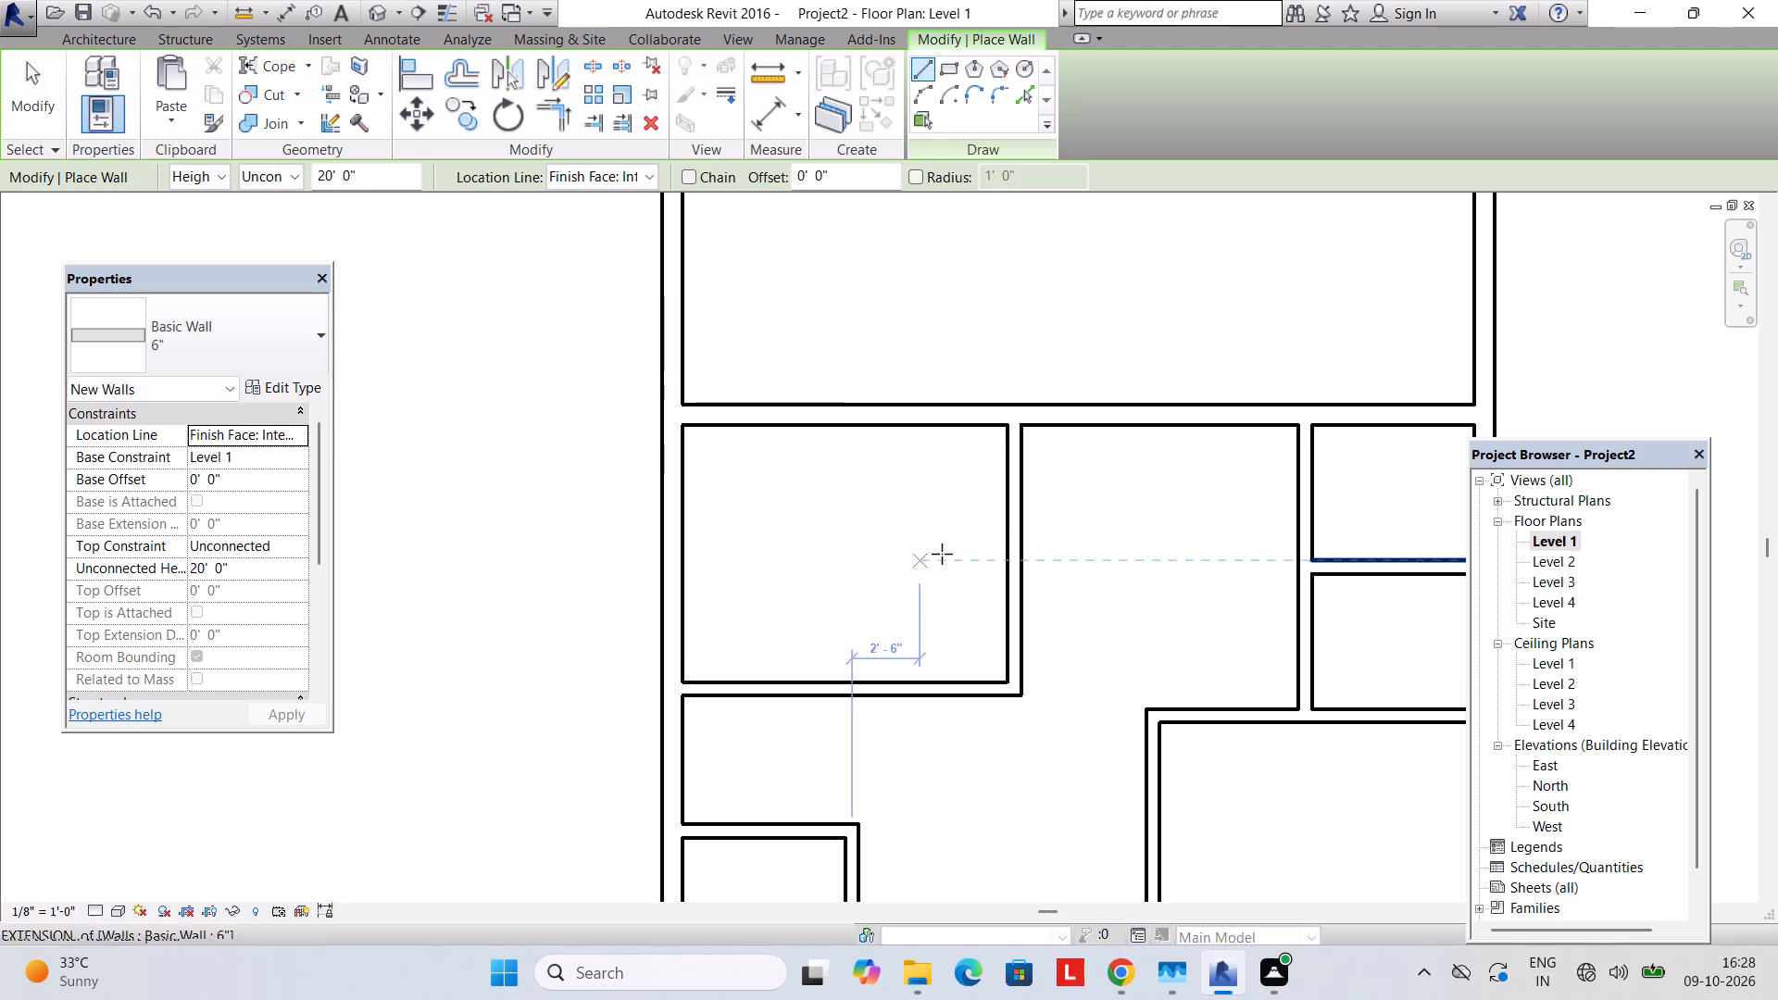
left_click(1001, 548)
key("Escape")
key("Escape")
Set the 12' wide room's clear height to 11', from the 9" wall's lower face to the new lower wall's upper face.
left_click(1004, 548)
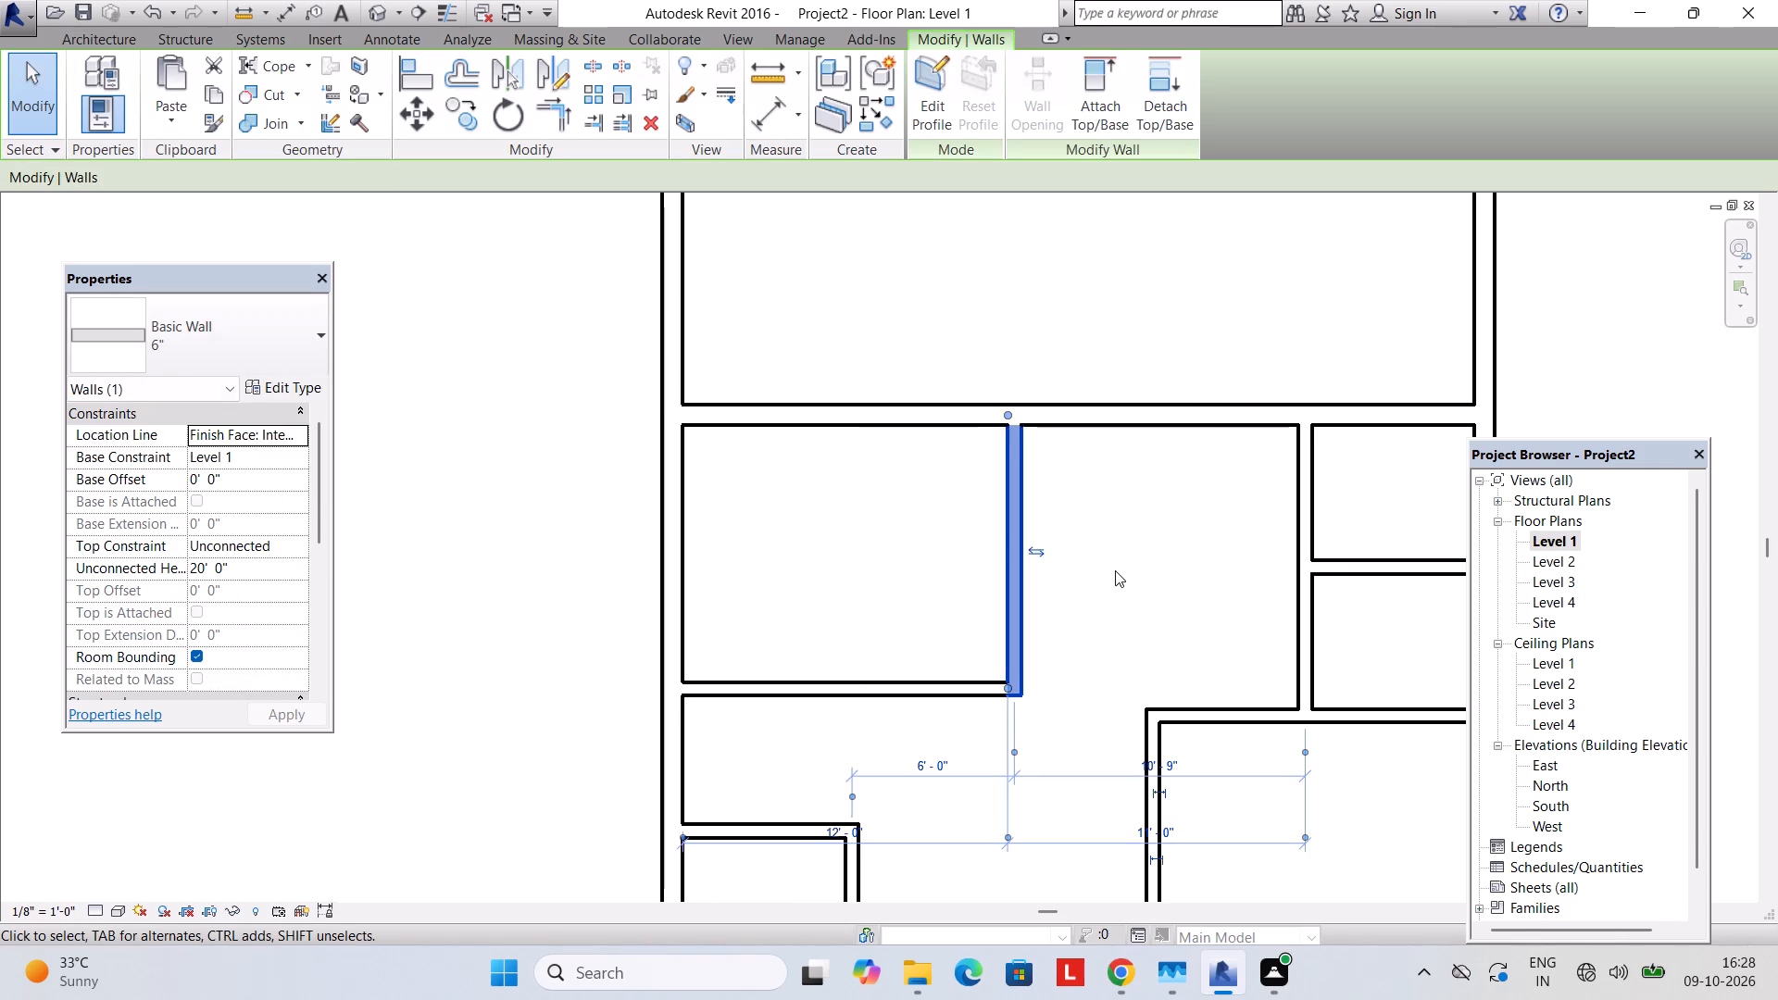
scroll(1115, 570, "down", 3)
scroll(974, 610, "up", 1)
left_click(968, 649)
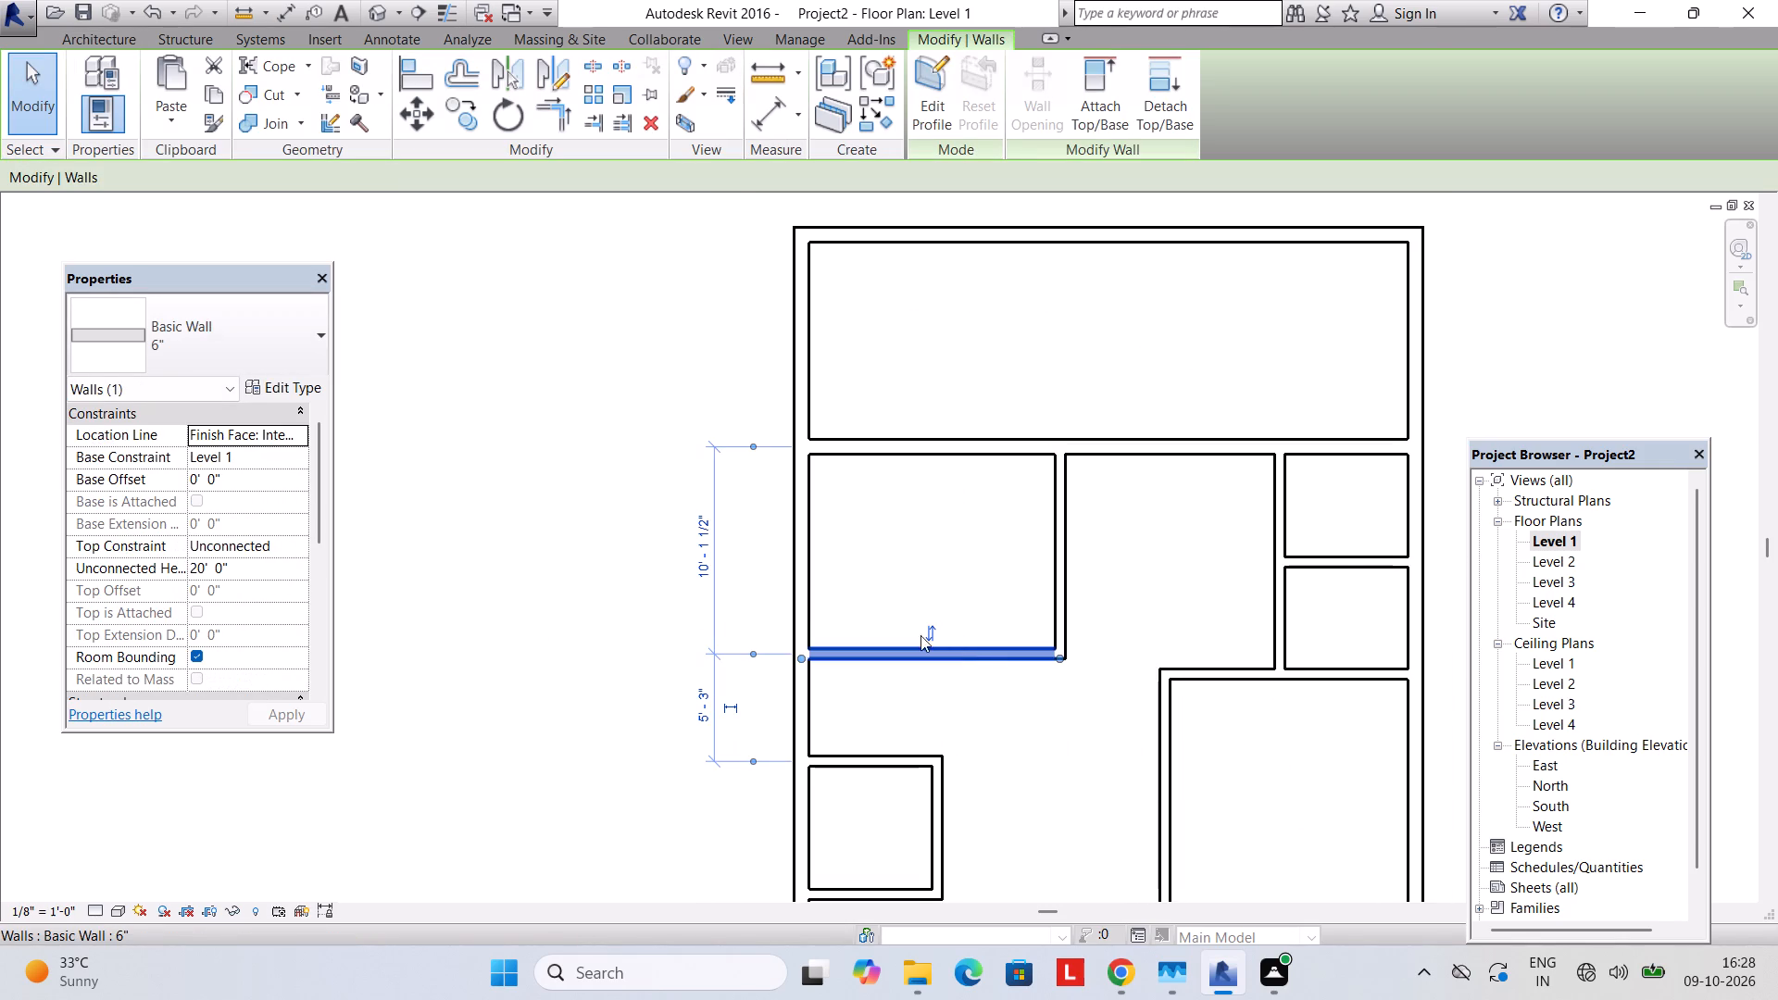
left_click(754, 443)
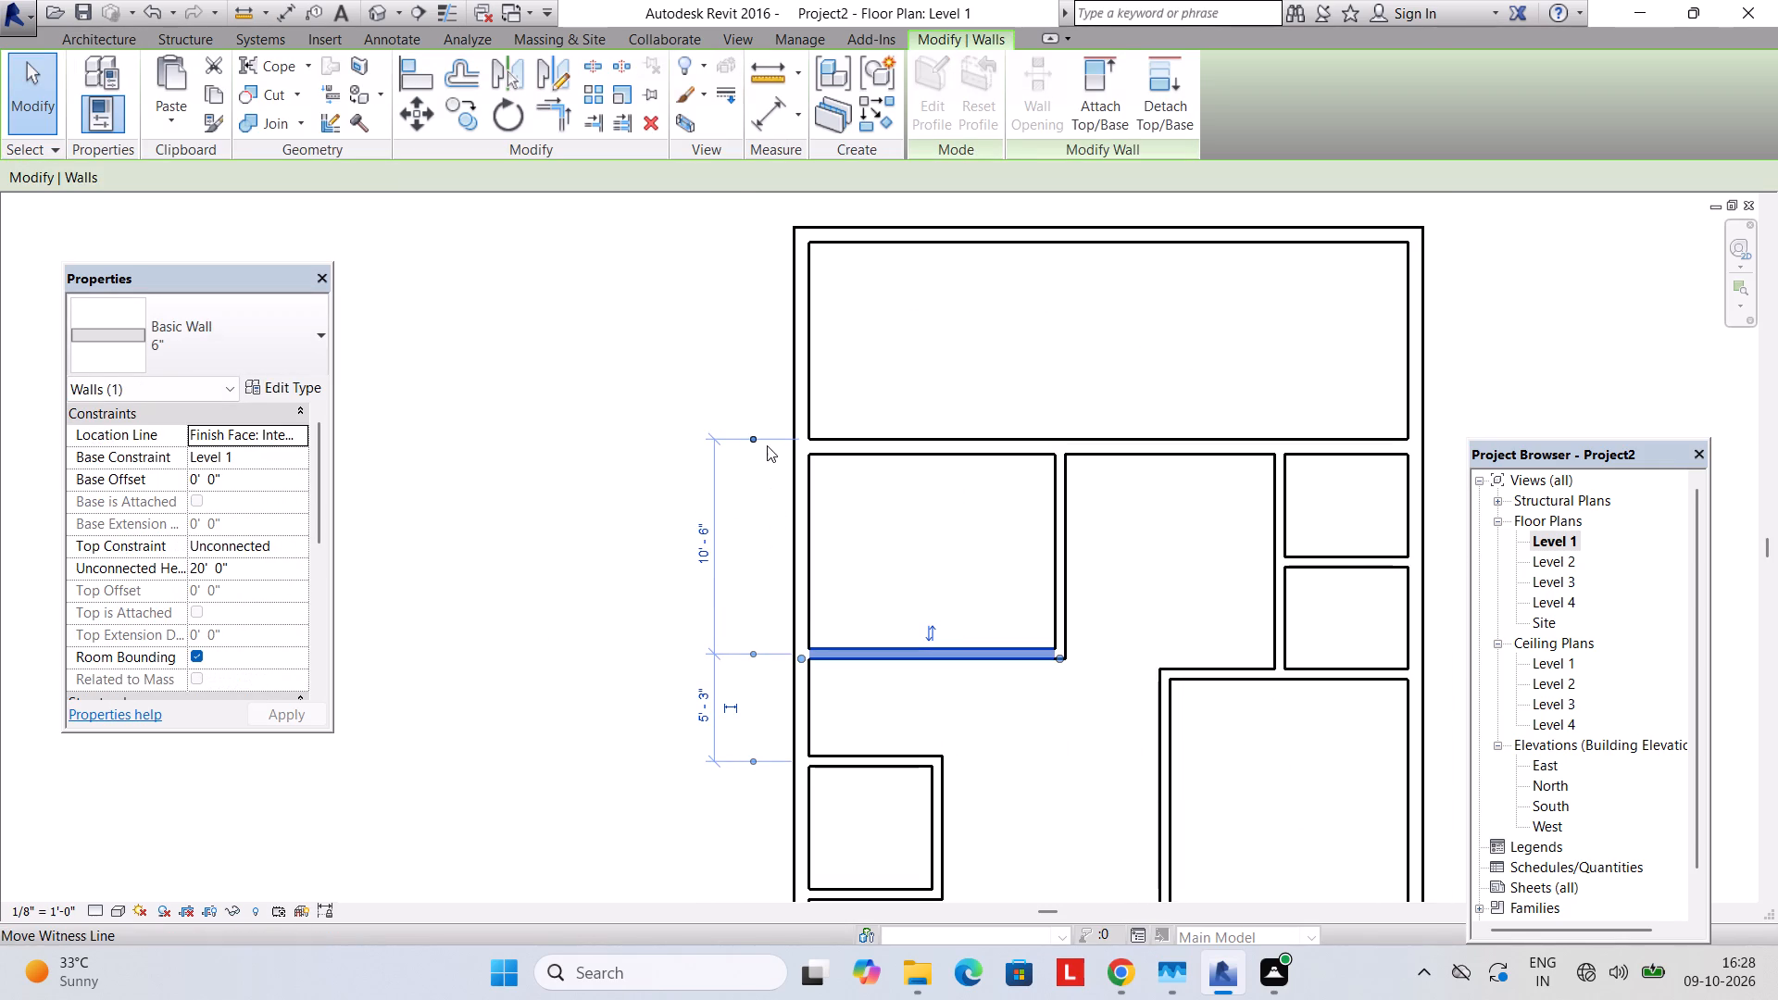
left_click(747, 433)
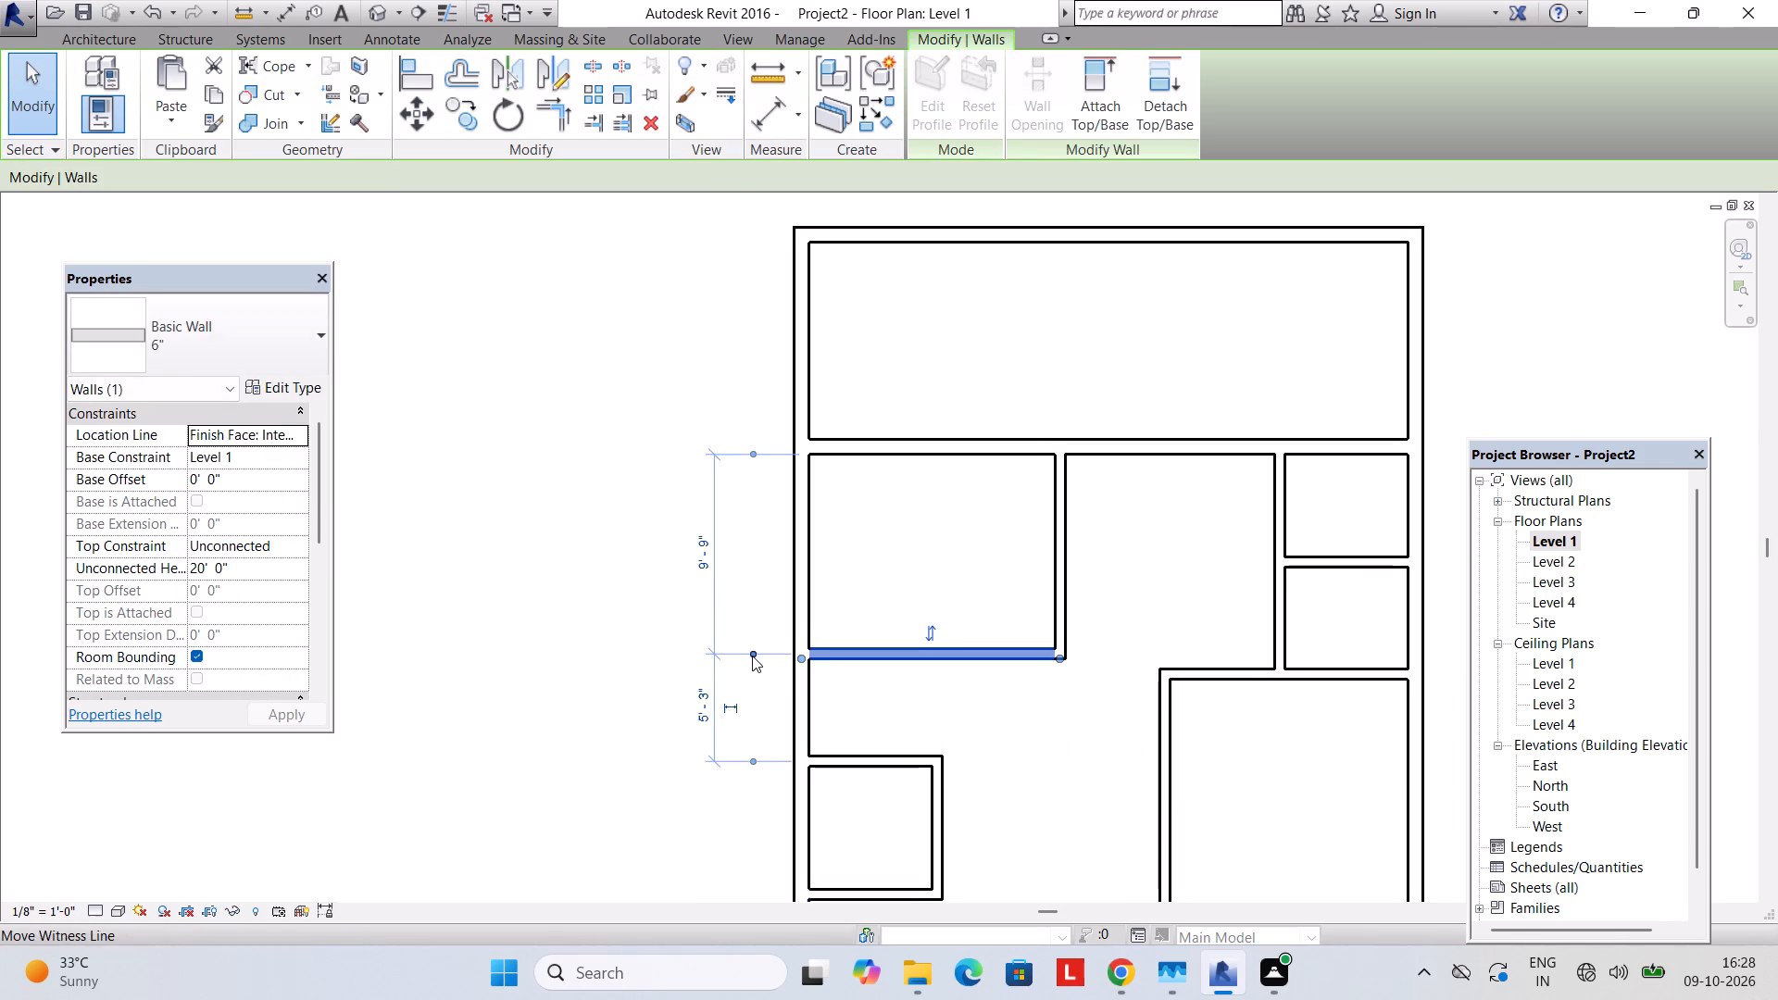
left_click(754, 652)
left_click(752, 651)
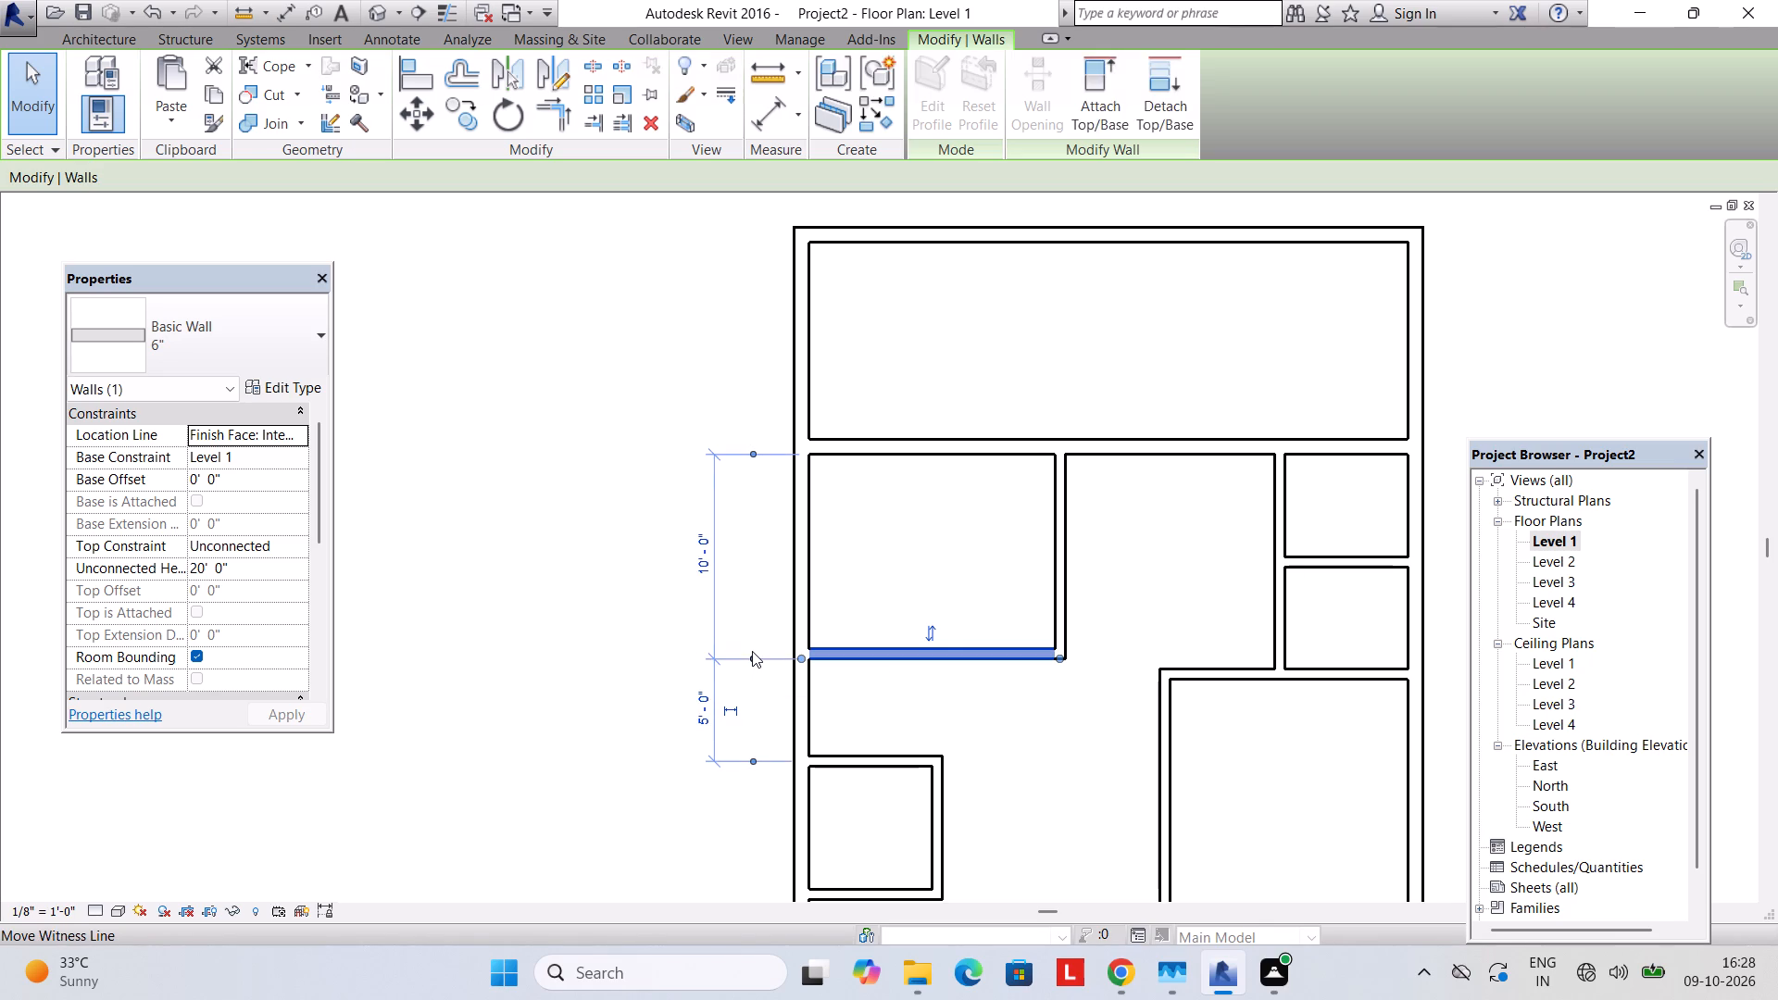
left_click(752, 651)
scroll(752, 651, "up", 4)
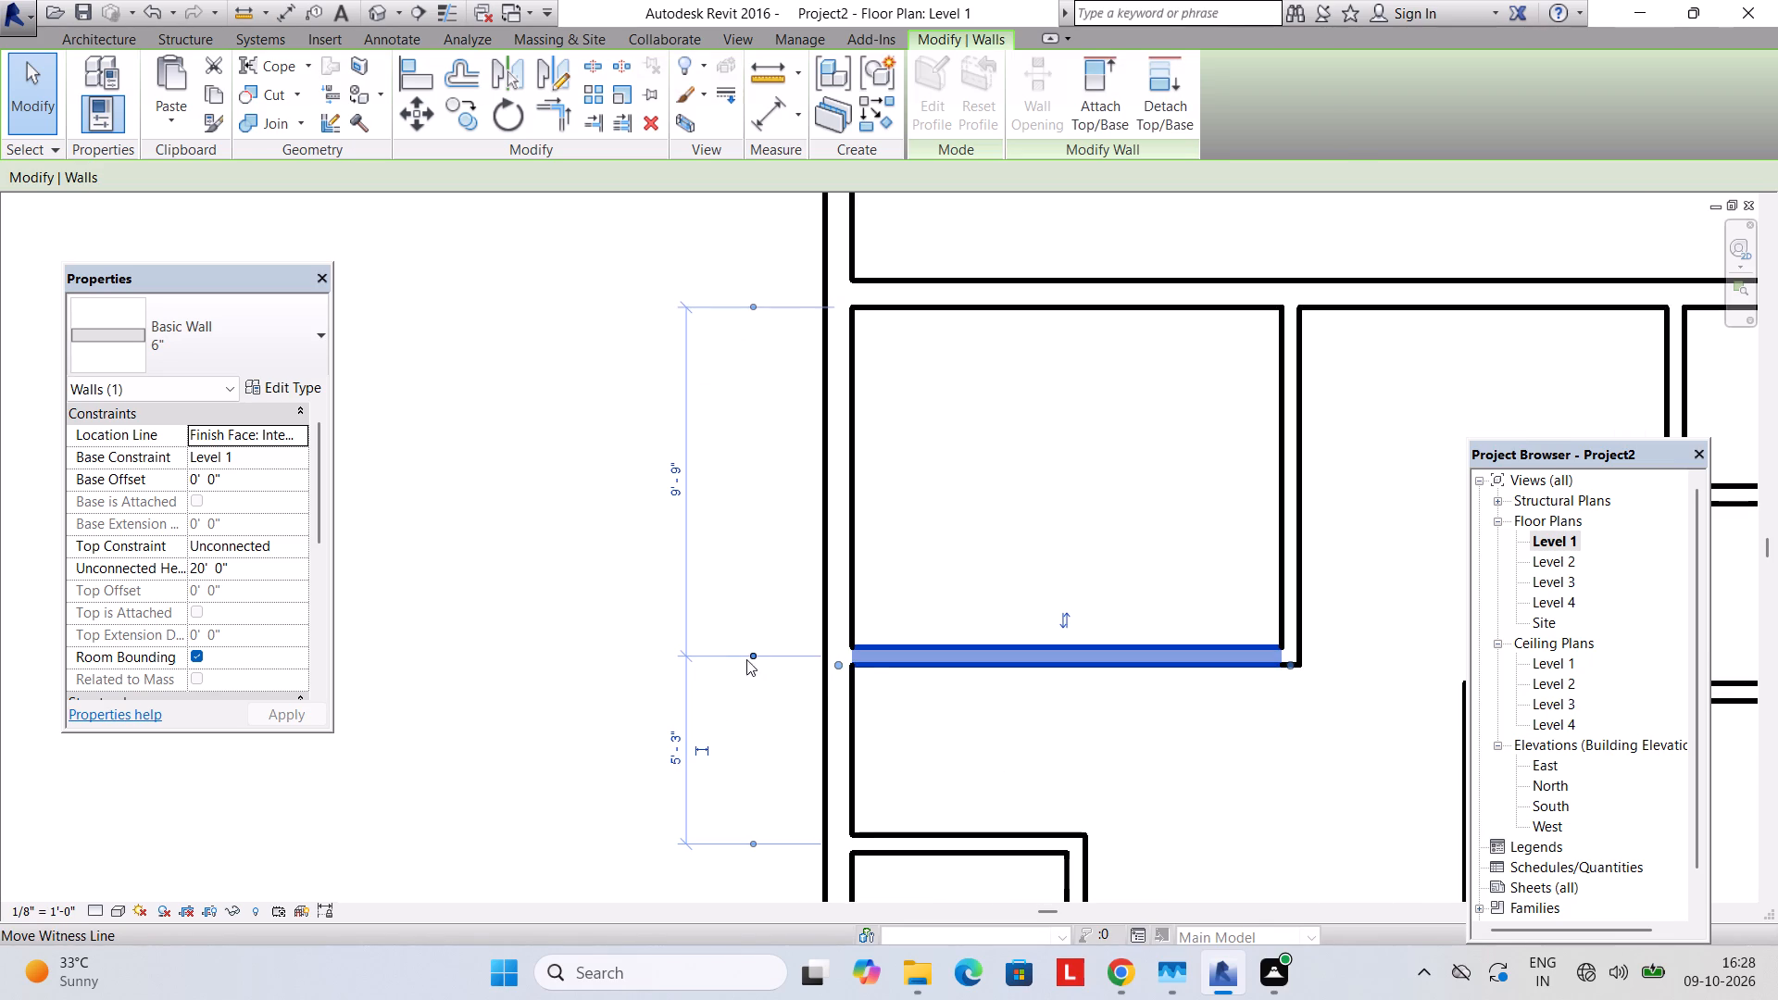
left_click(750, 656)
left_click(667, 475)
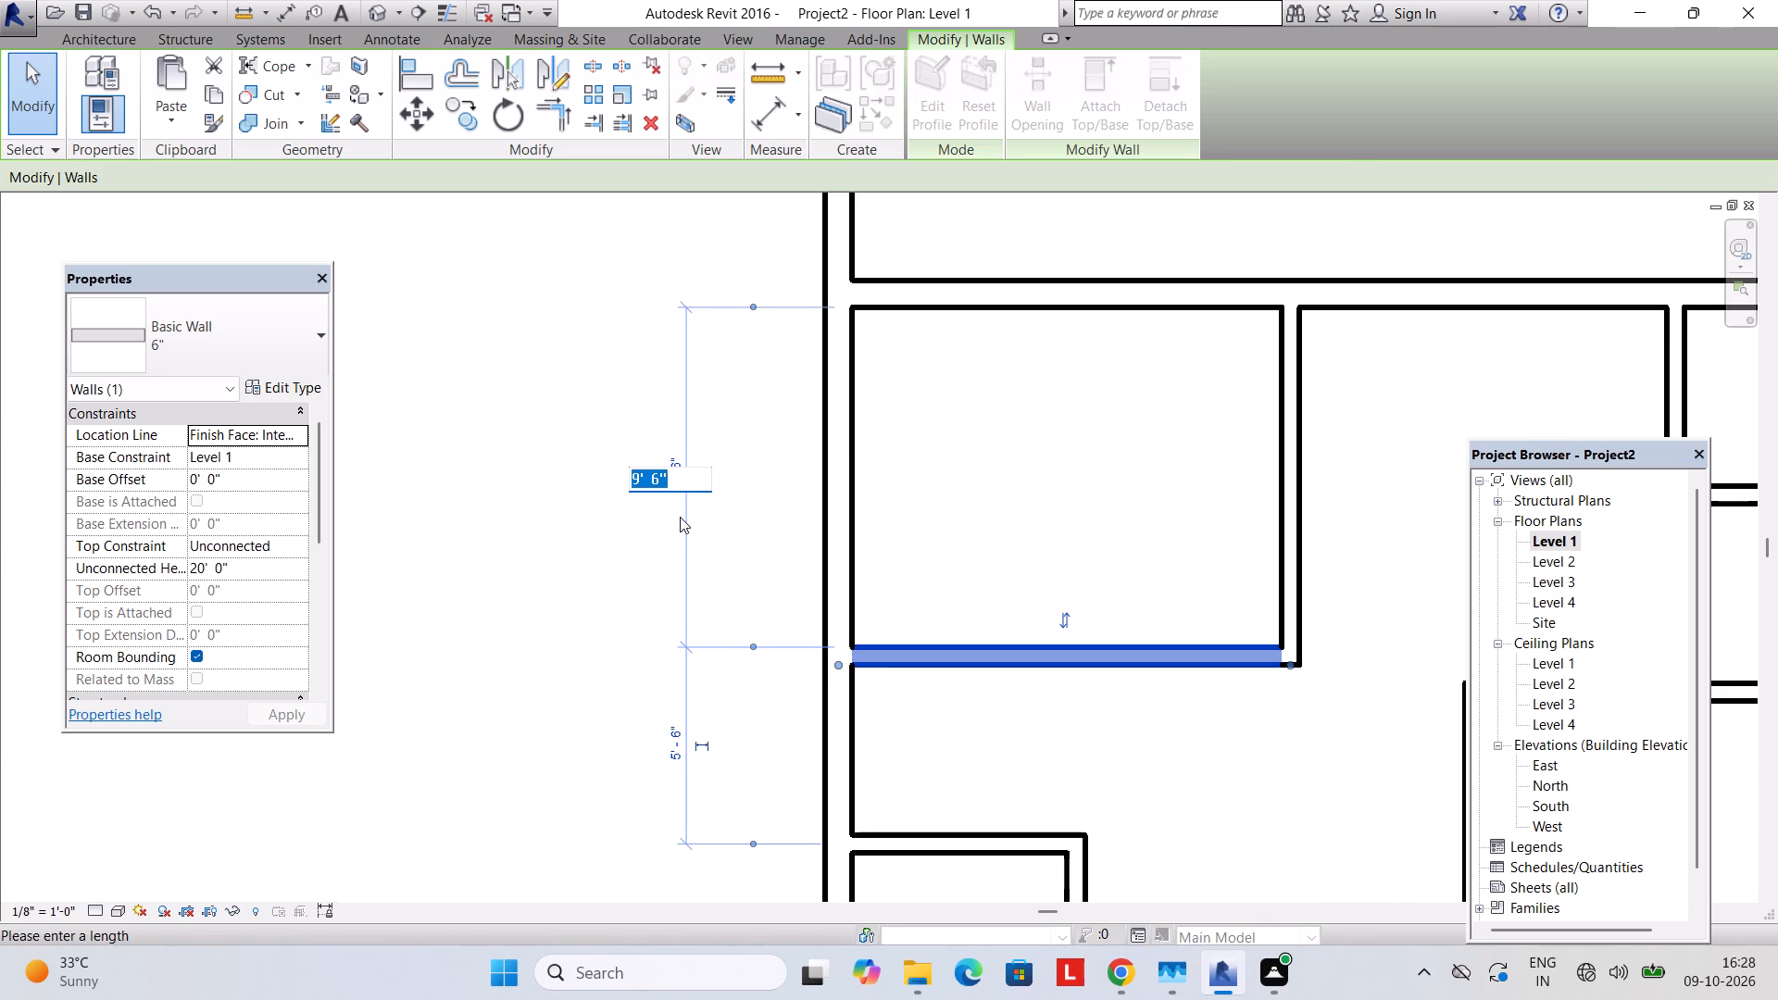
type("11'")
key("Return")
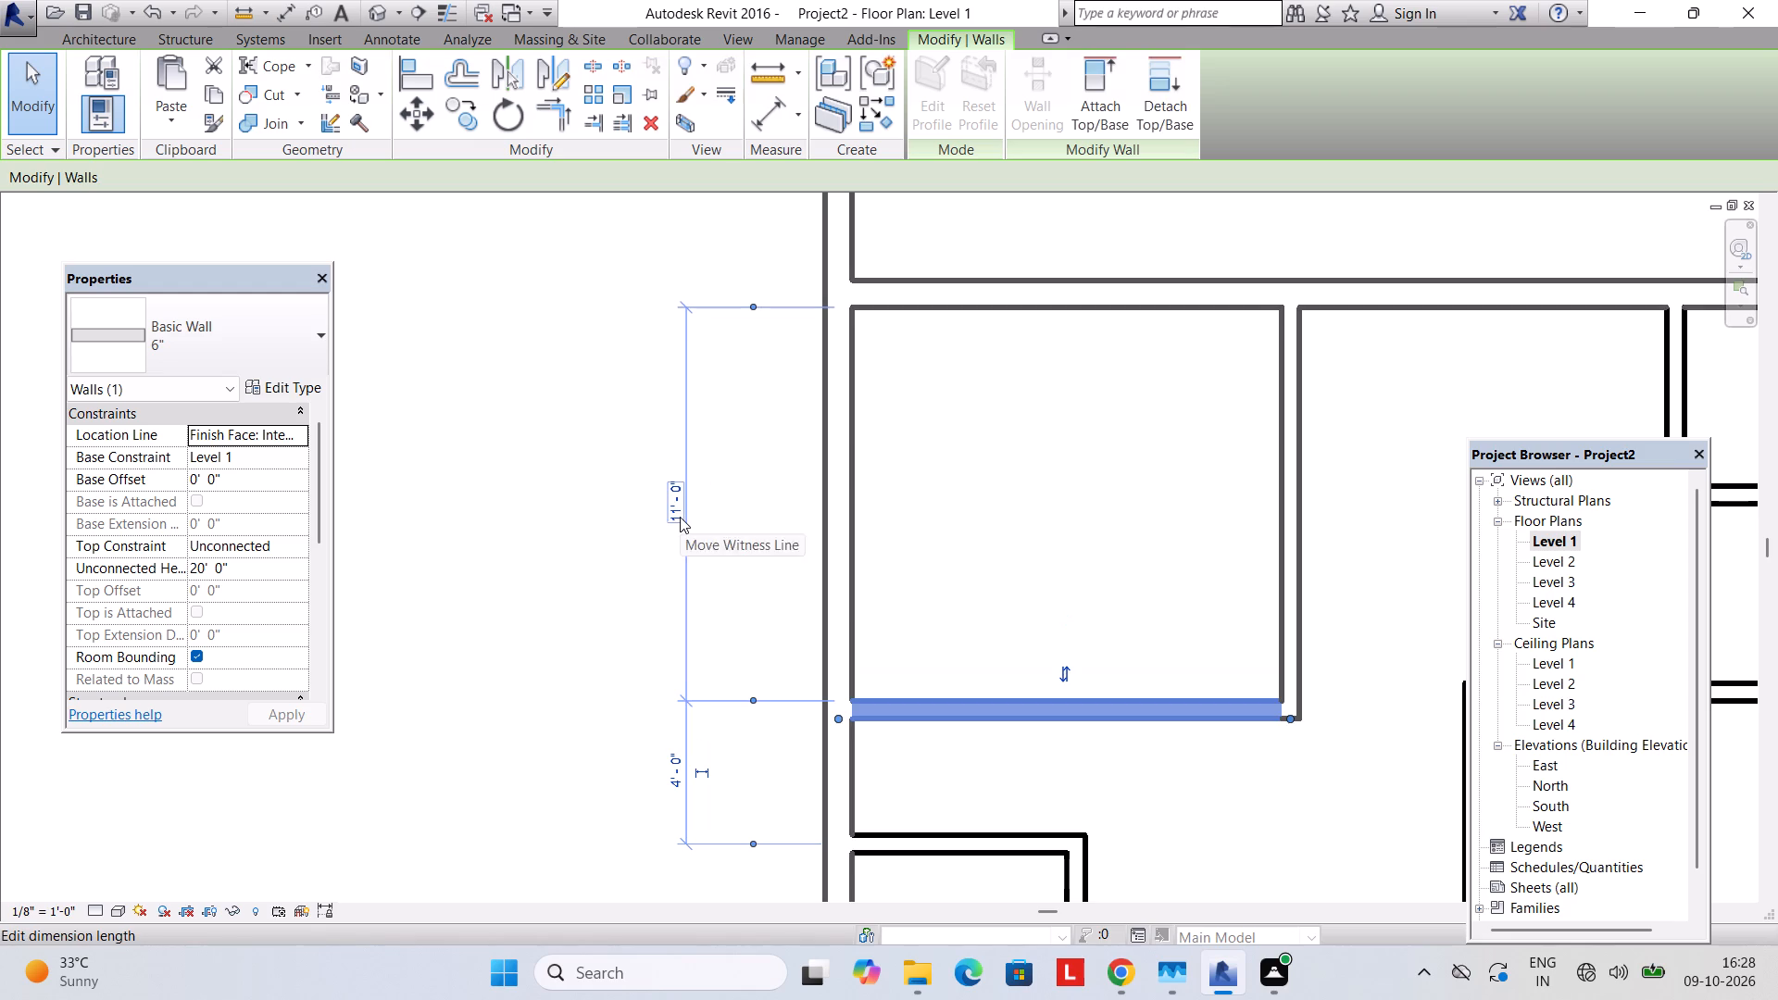
Set the clear gap between the 12' wide room's lower wall and the small room's upper wall to 5', measured between their facing faces.
left_click(750, 697)
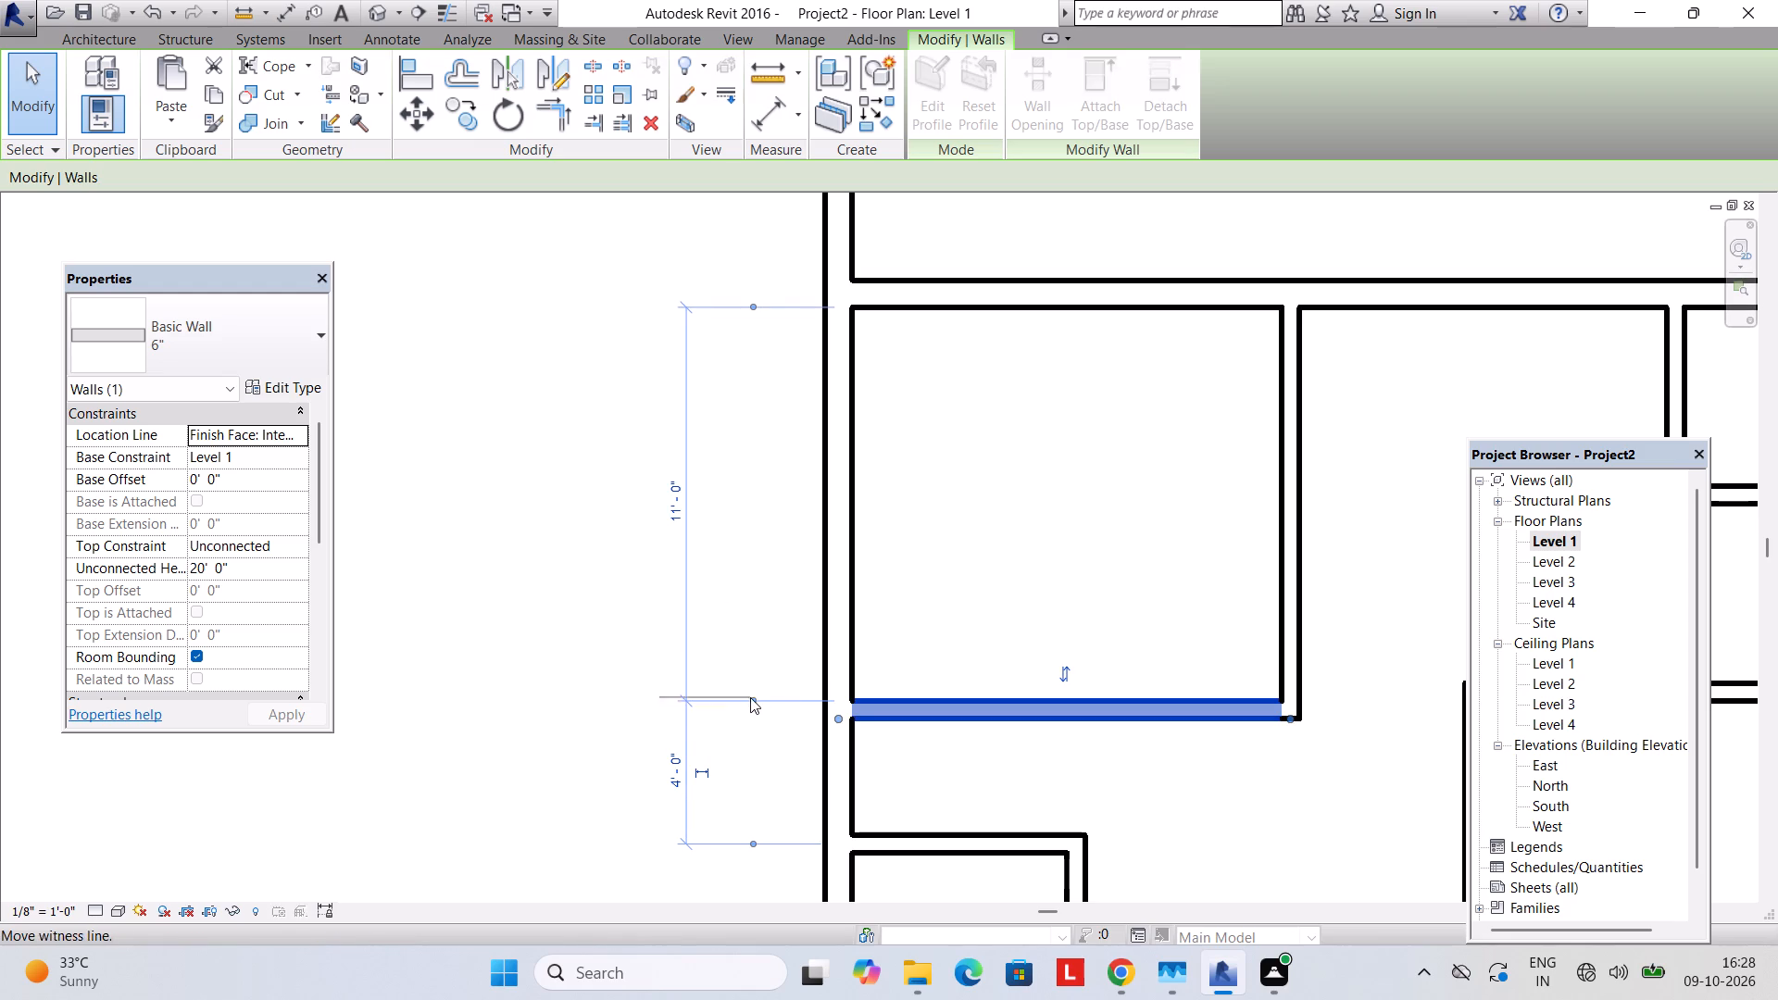
left_click(754, 842)
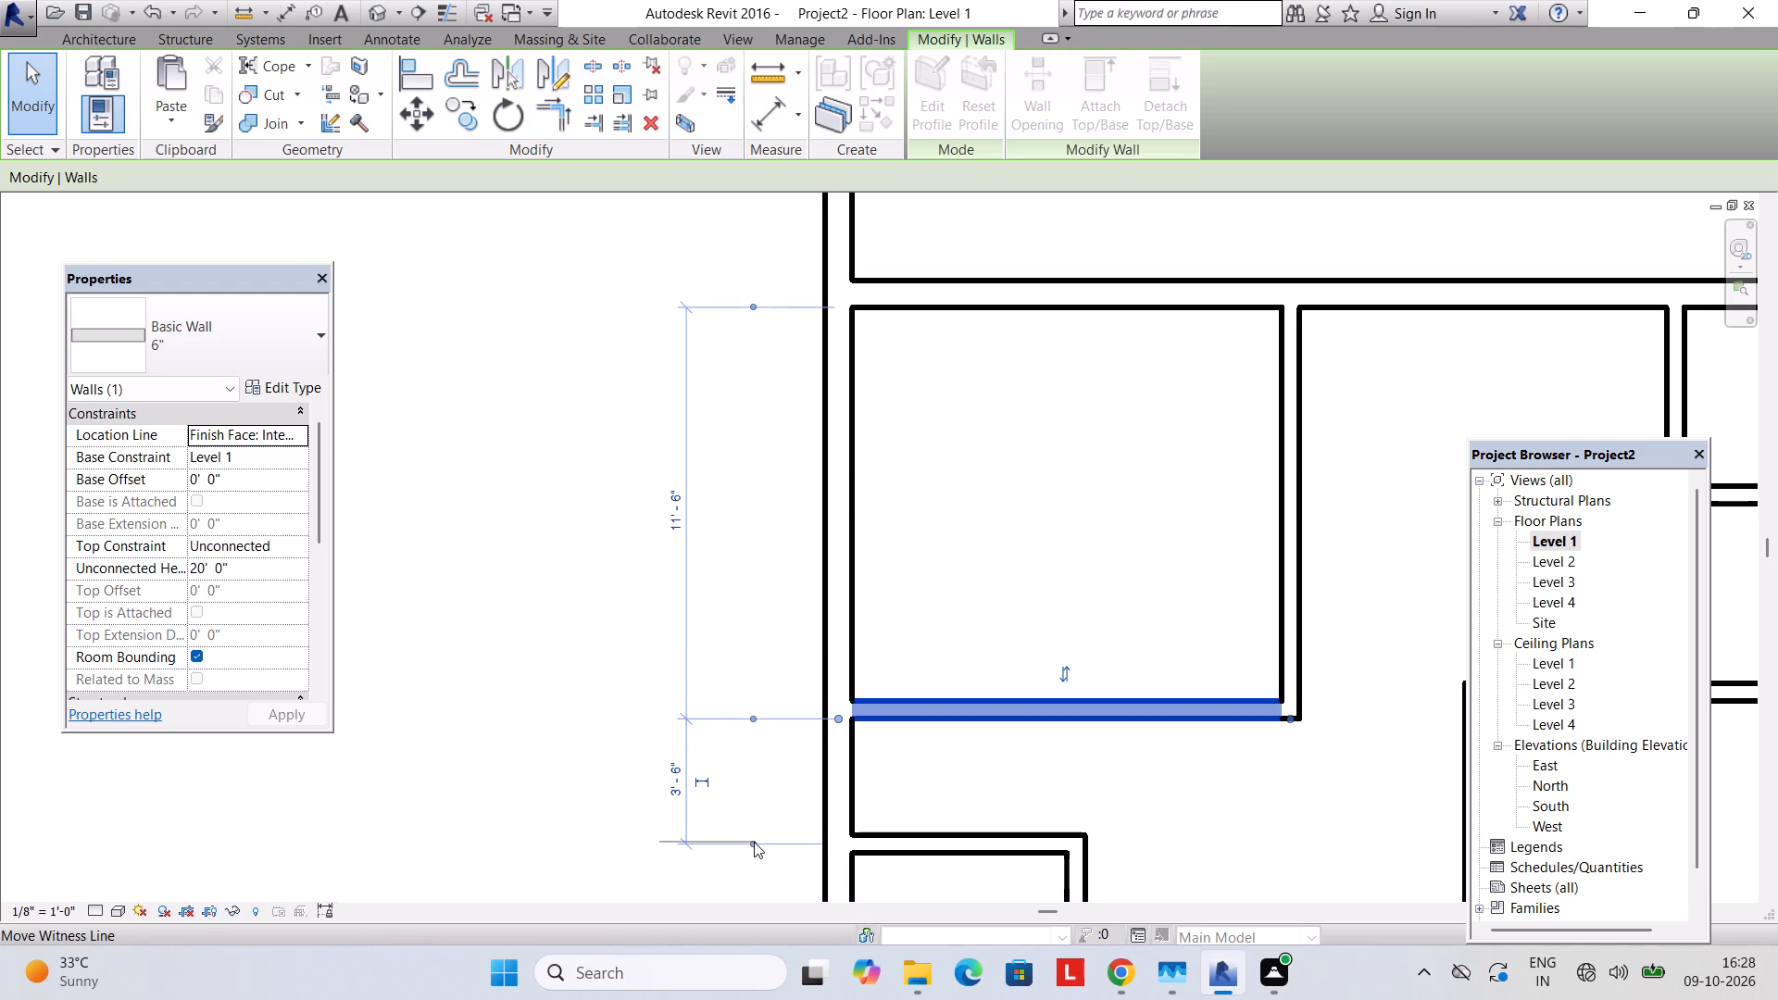
left_click(758, 850)
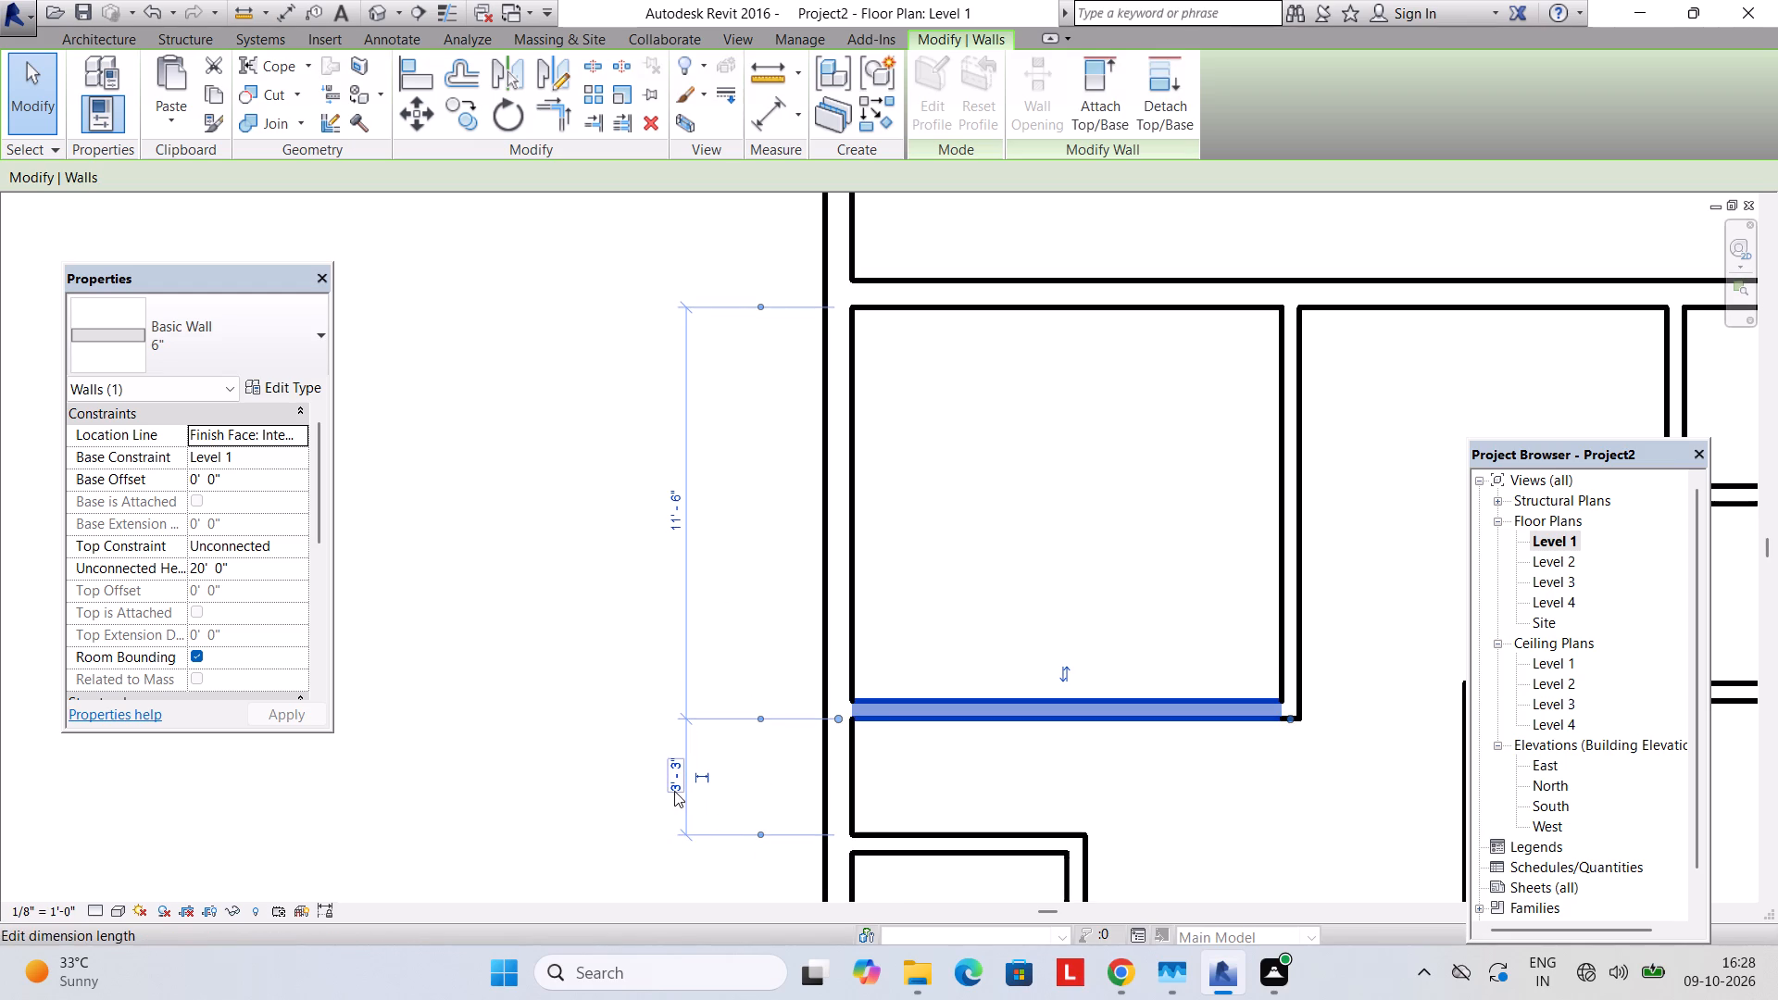
left_click(674, 791)
type("5'")
key("Return")
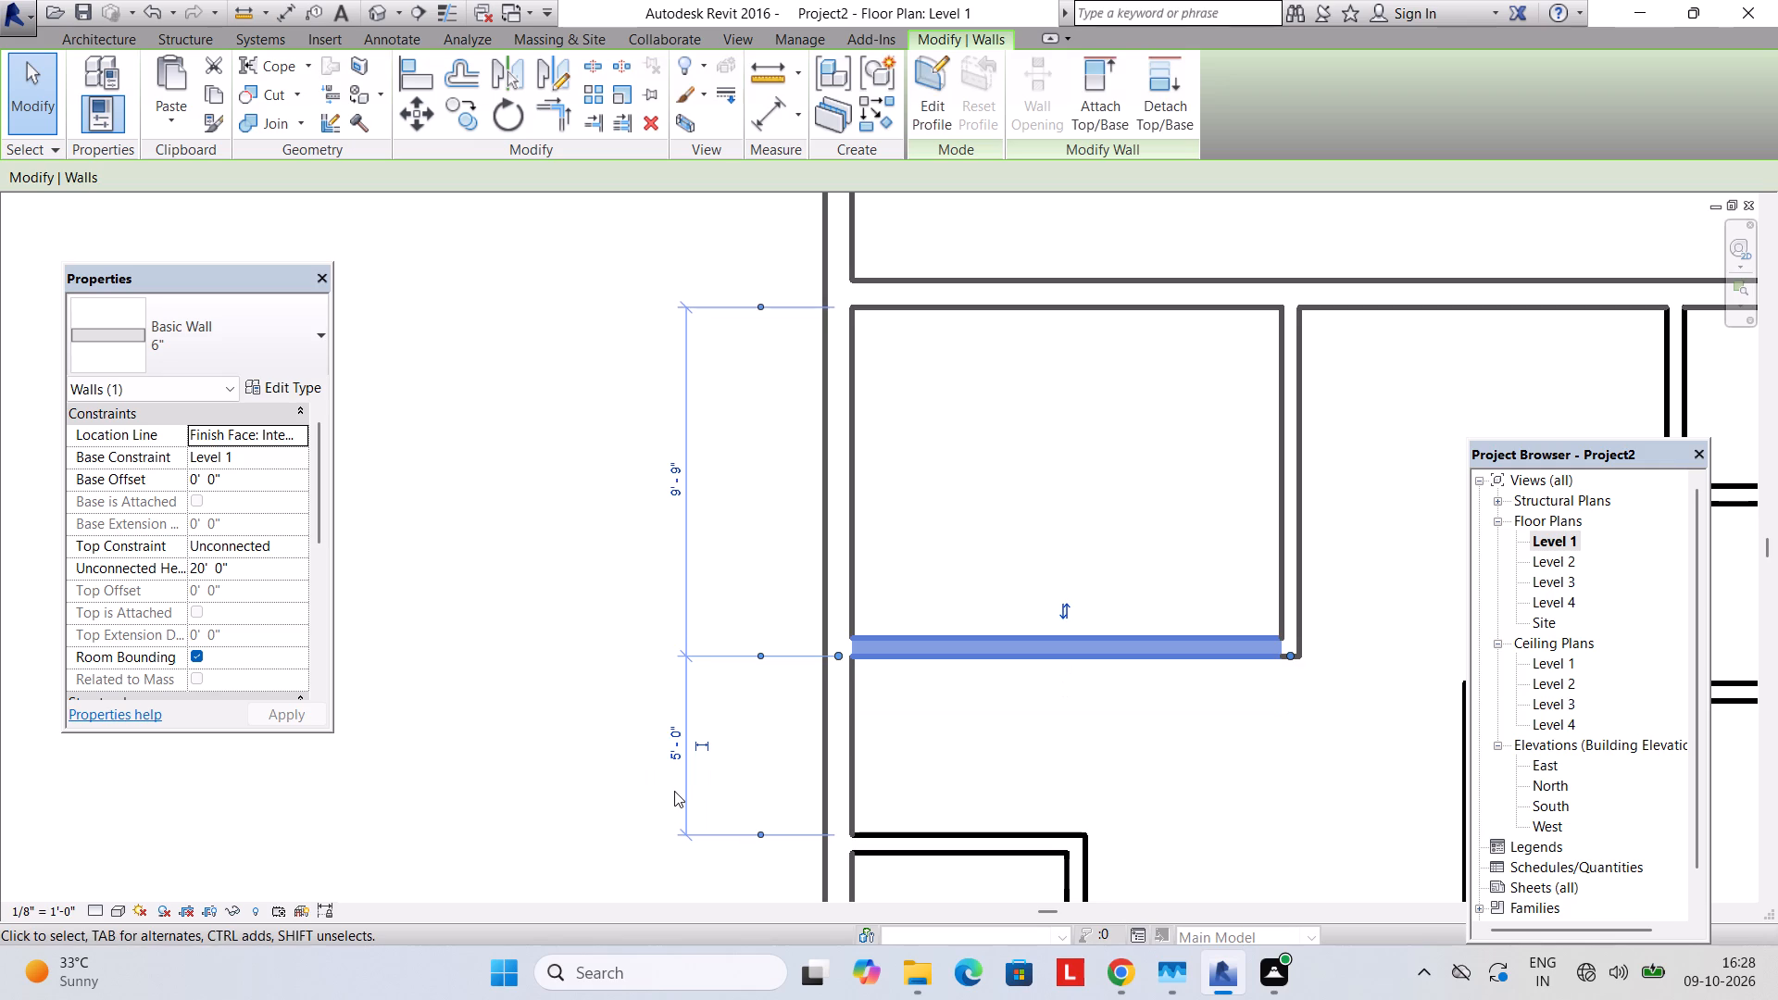
scroll(934, 748, "down", 2)
middle_click_drag(936, 752, 907, 681)
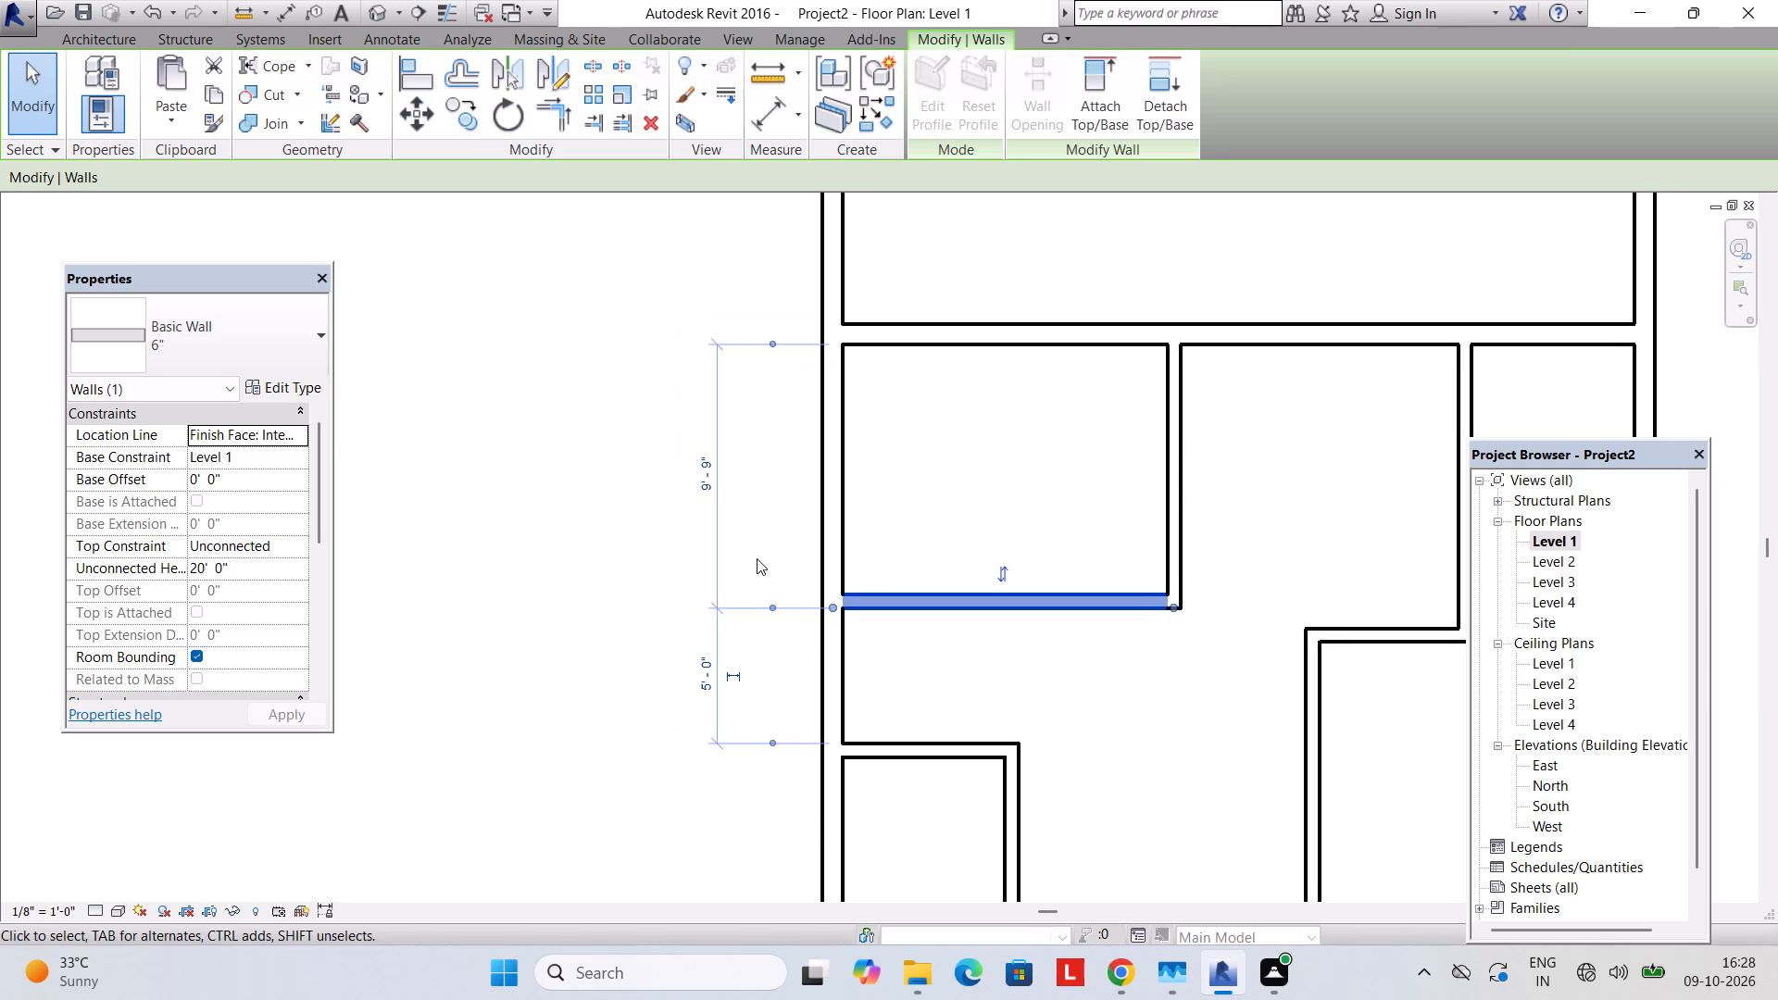
key("Escape")
Measure the clear width and clear height of the 12' wide room between its inner wall faces.
scroll(932, 694, "down", 4)
middle_click_drag(949, 696, 877, 590)
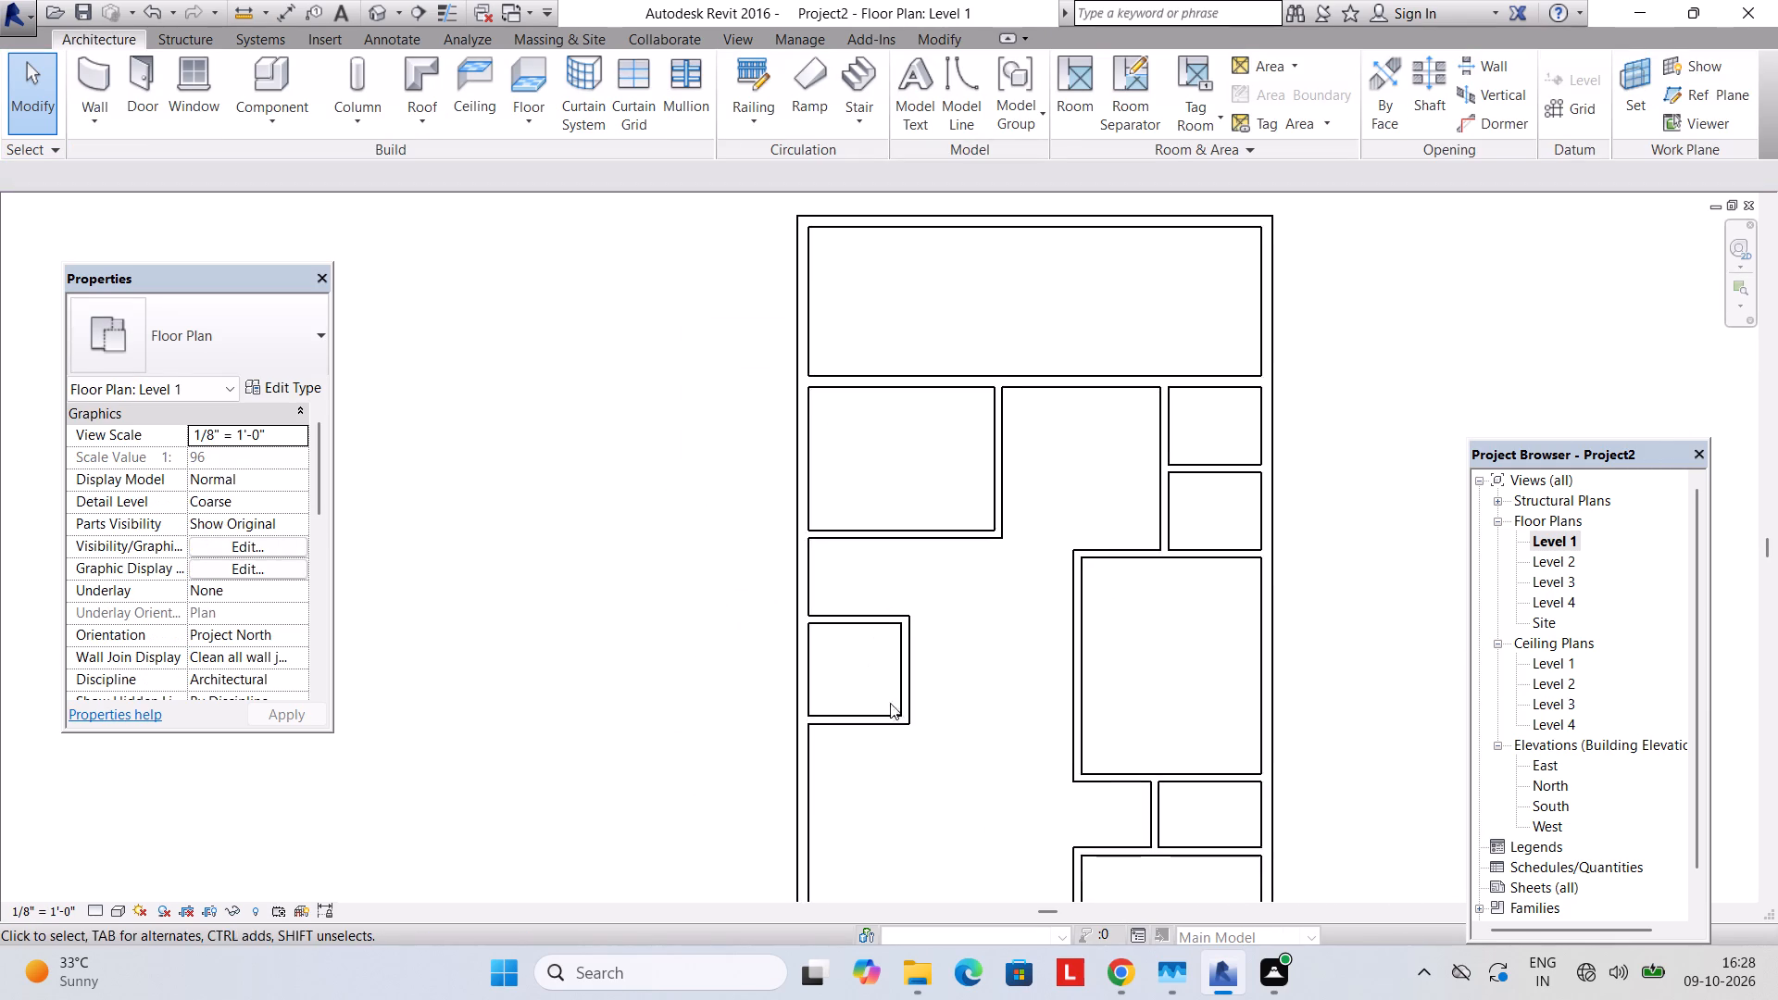
middle_click_drag(987, 706, 821, 640)
scroll(850, 666, "up", 1)
scroll(855, 663, "down", 2)
middle_click_drag(866, 700, 896, 581)
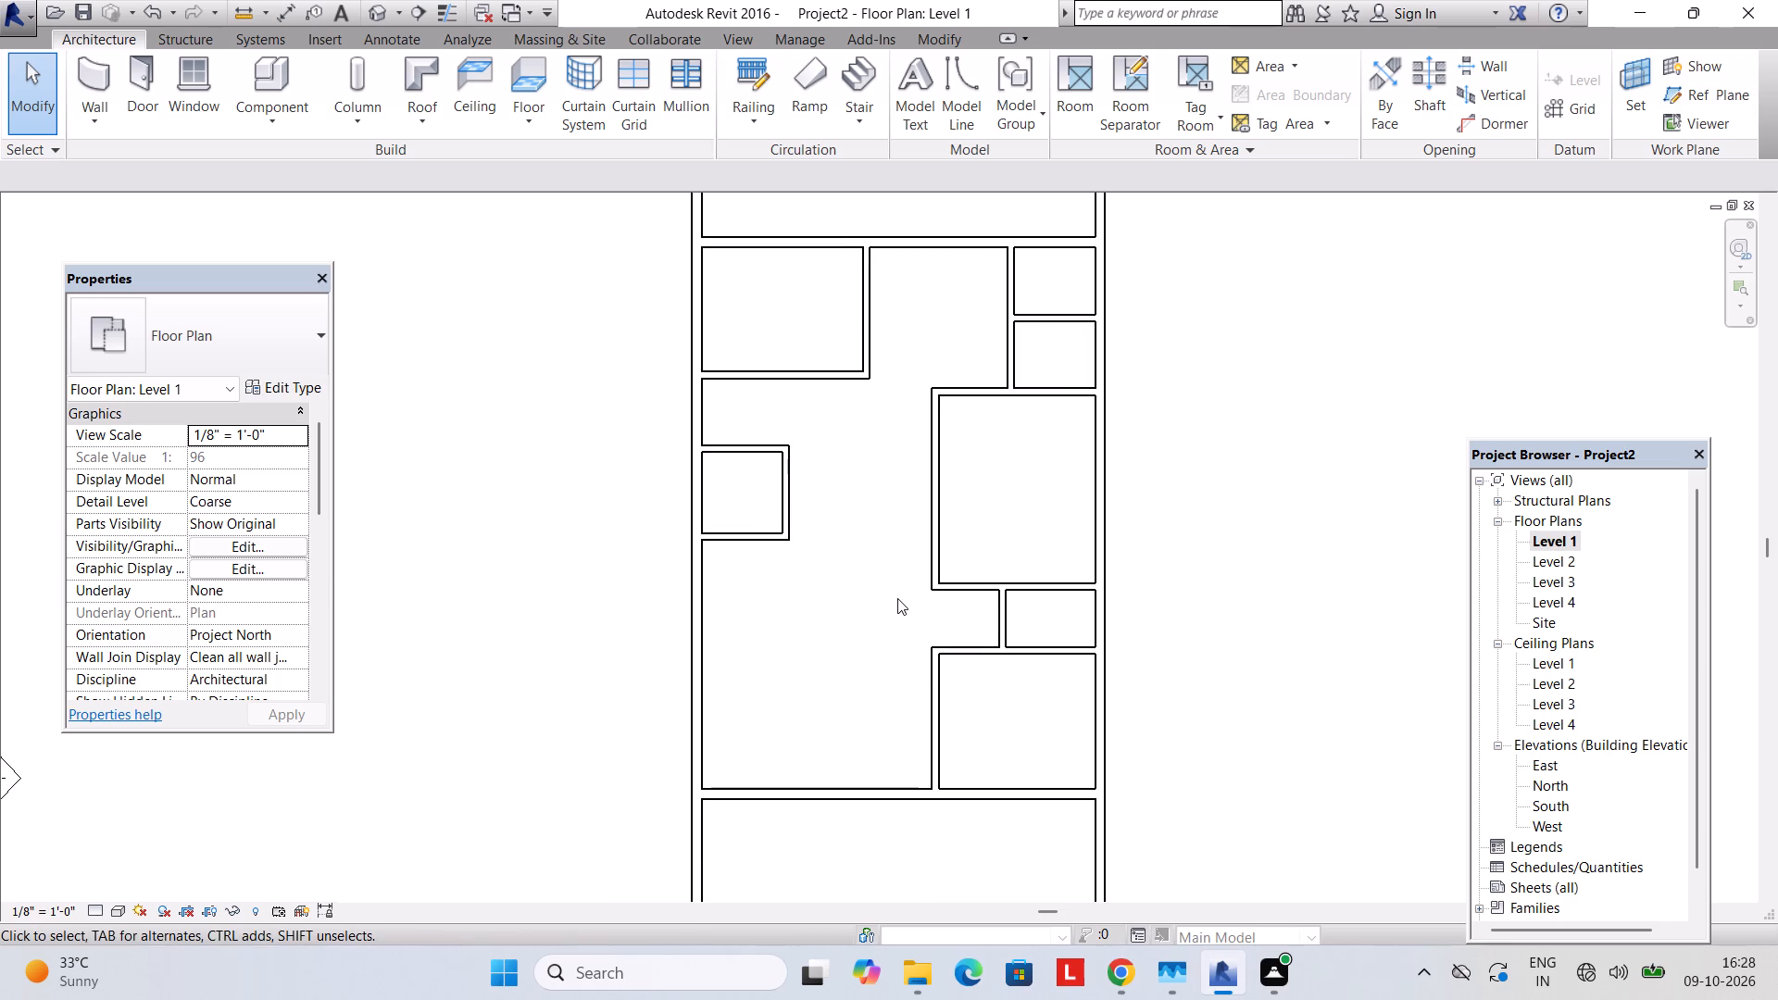
left_click(930, 31)
left_click(761, 78)
left_click(707, 323)
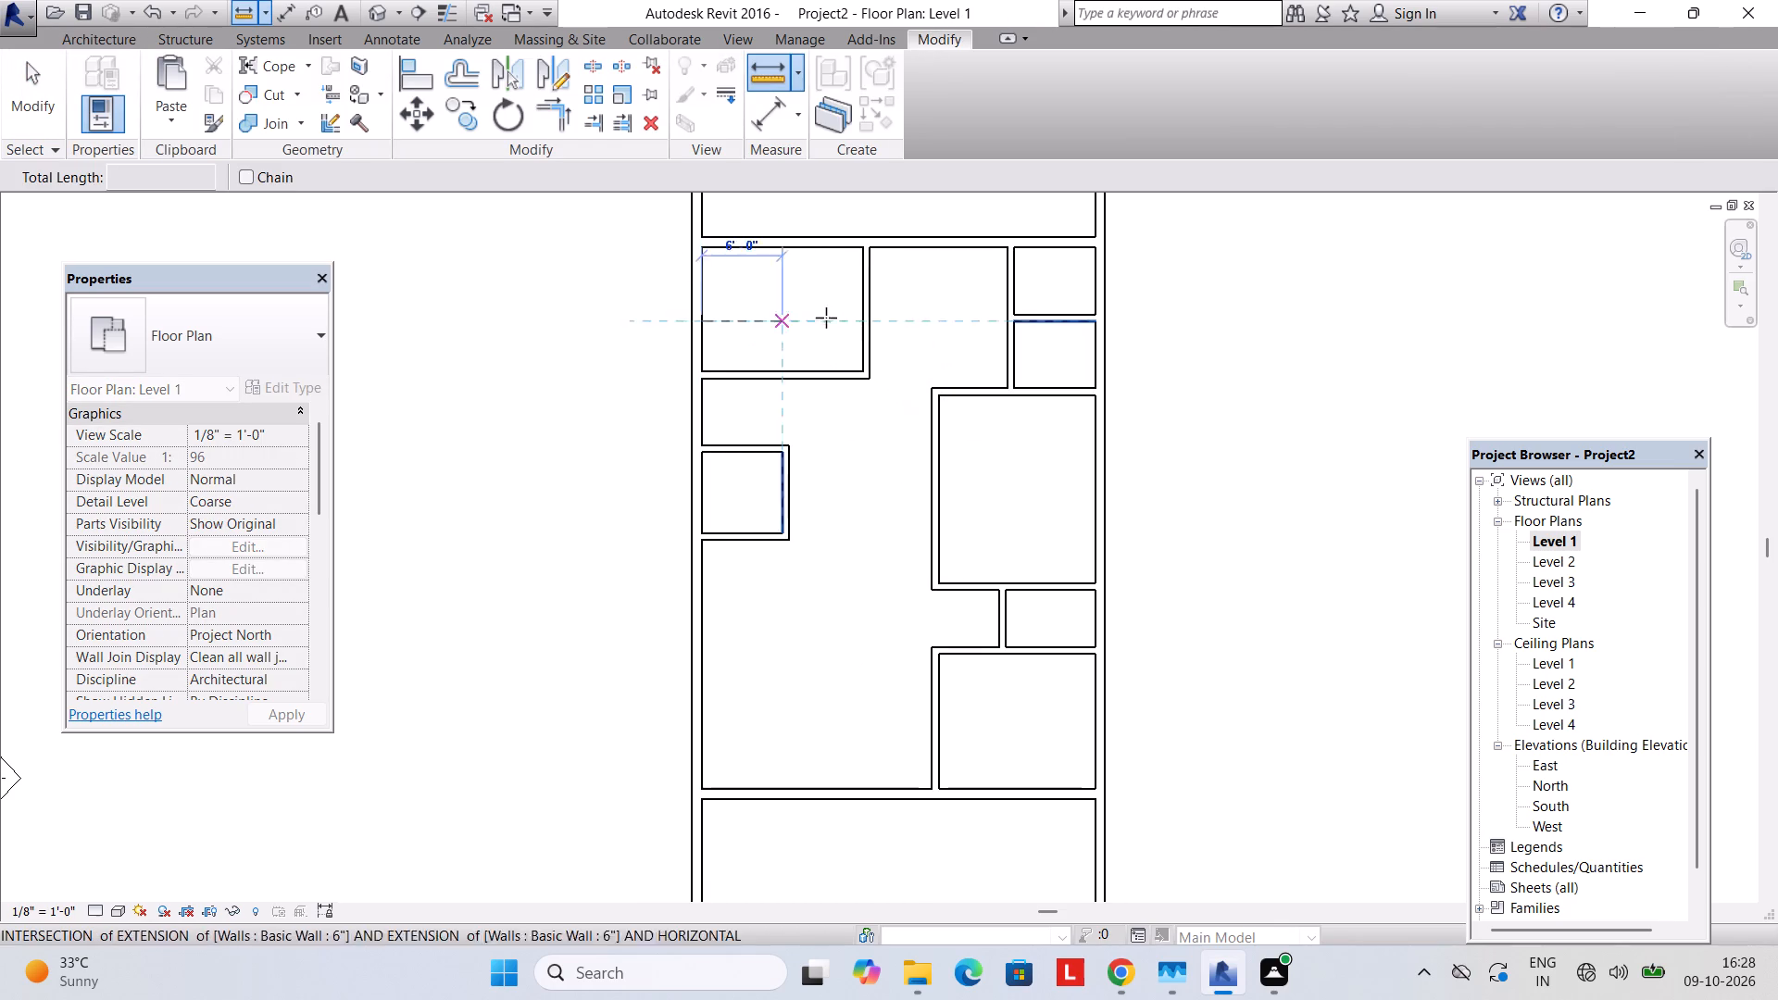
left_click(857, 325)
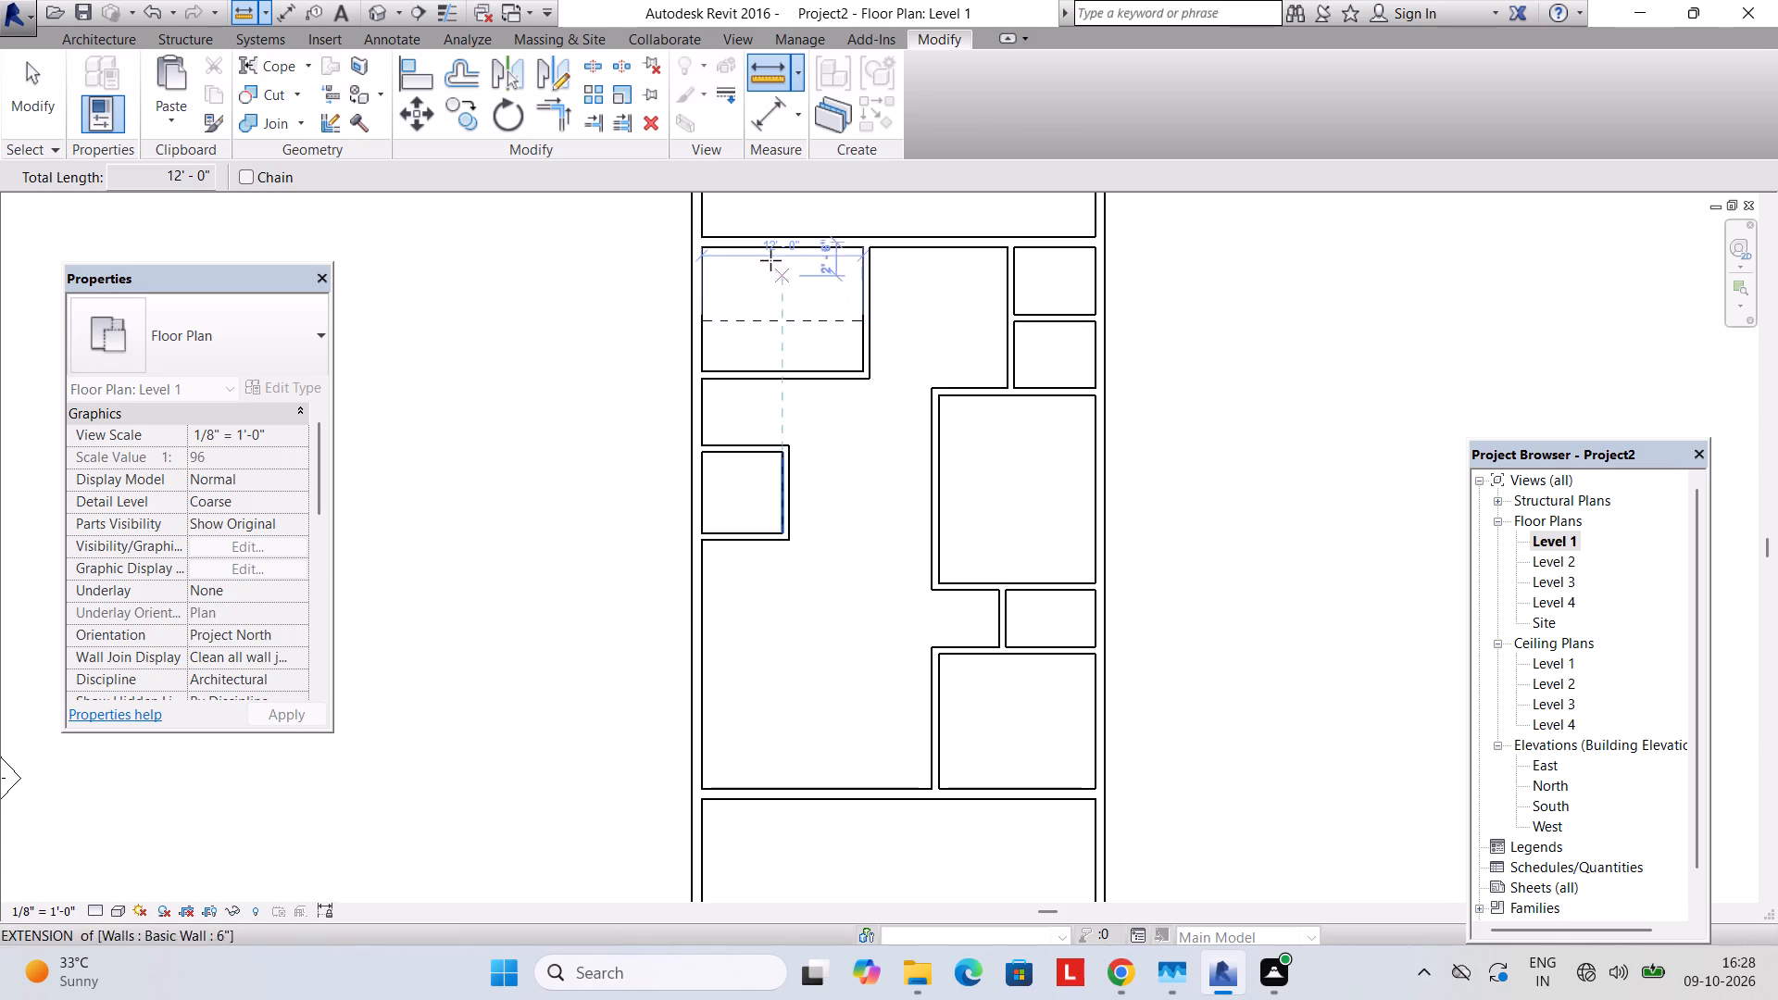
key("Escape")
left_click(768, 79)
left_click(780, 246)
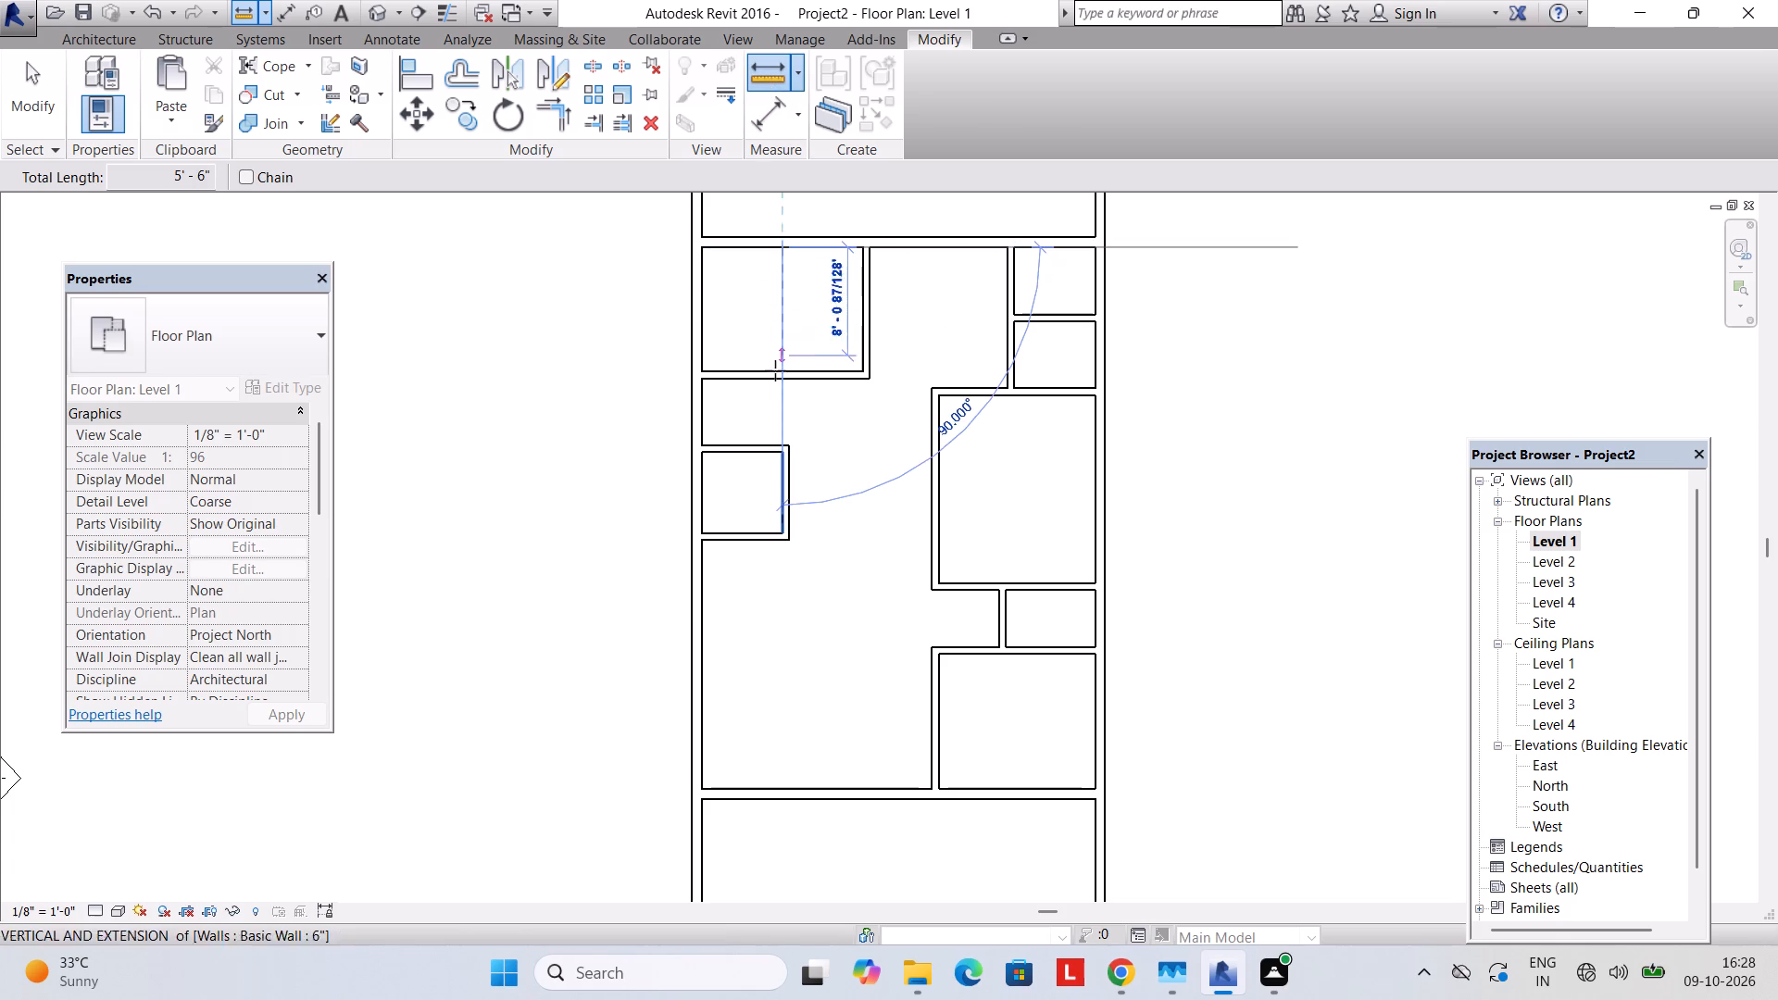
left_click(775, 370)
key("Escape")
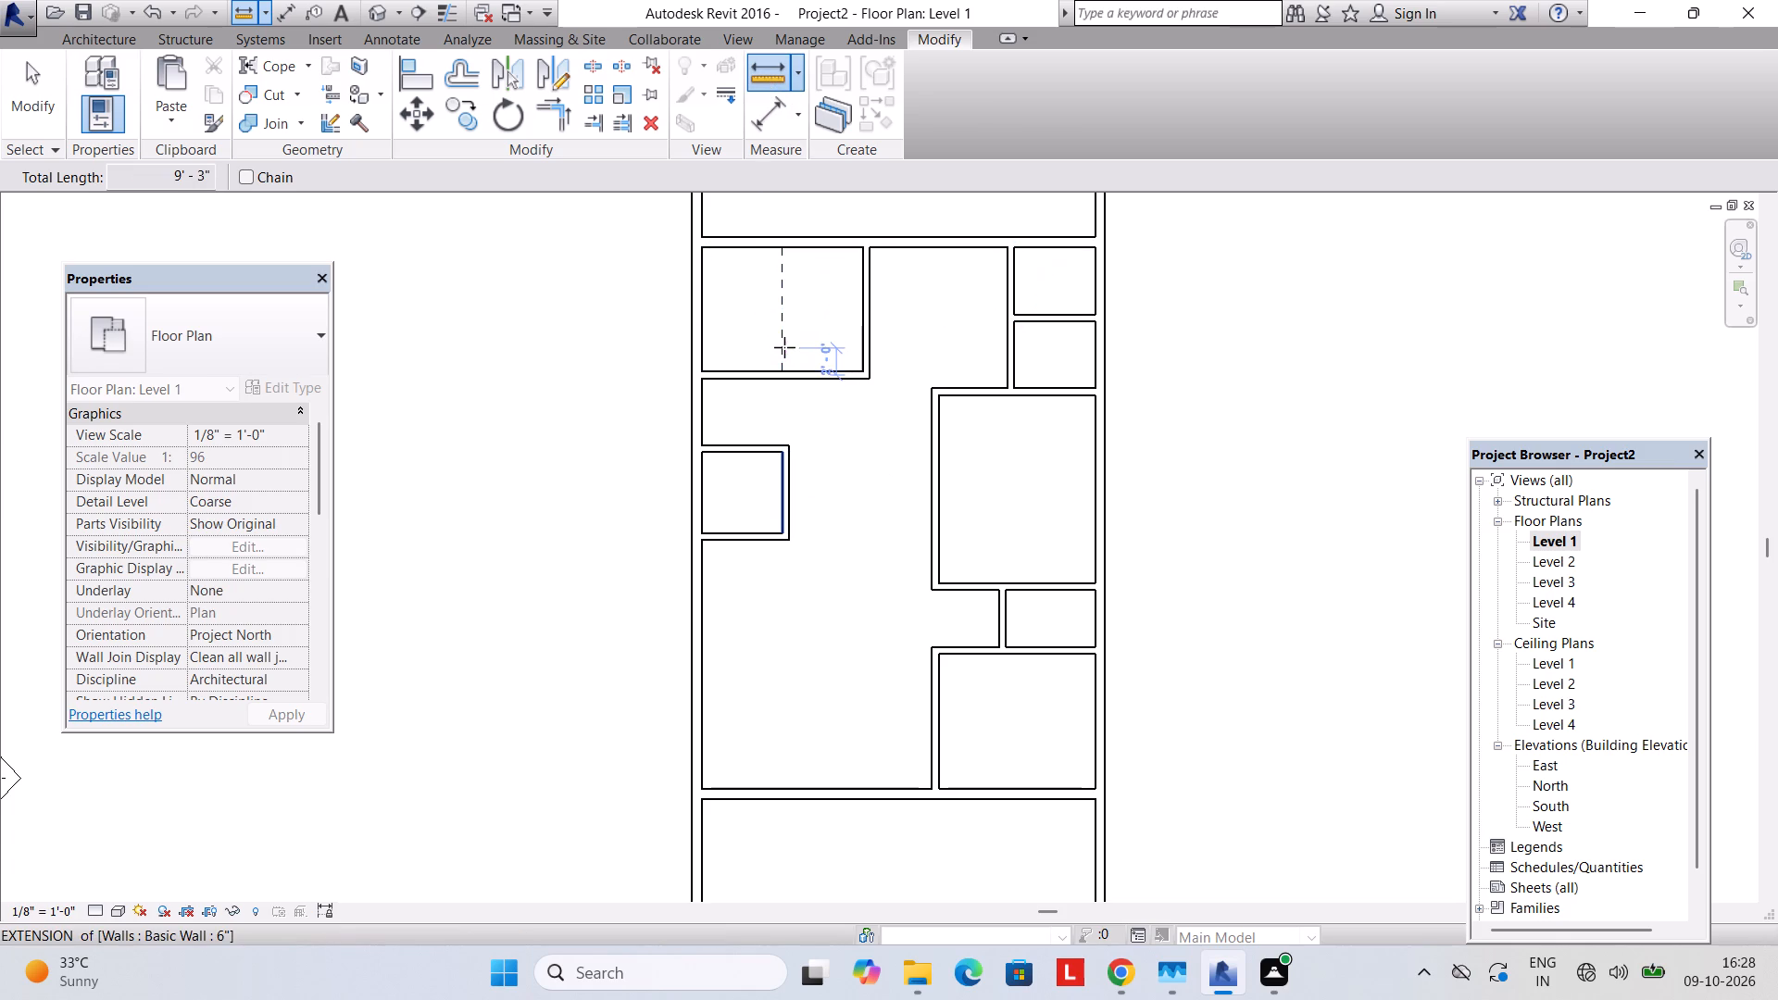
key("Escape")
Move the small room's upper, lower and vertical 6" walls together about 1' down the plan, away from the 12' wide room.
middle_click_drag(734, 450, 732, 506)
scroll(733, 535, "up", 2)
middle_click_drag(795, 455, 786, 521)
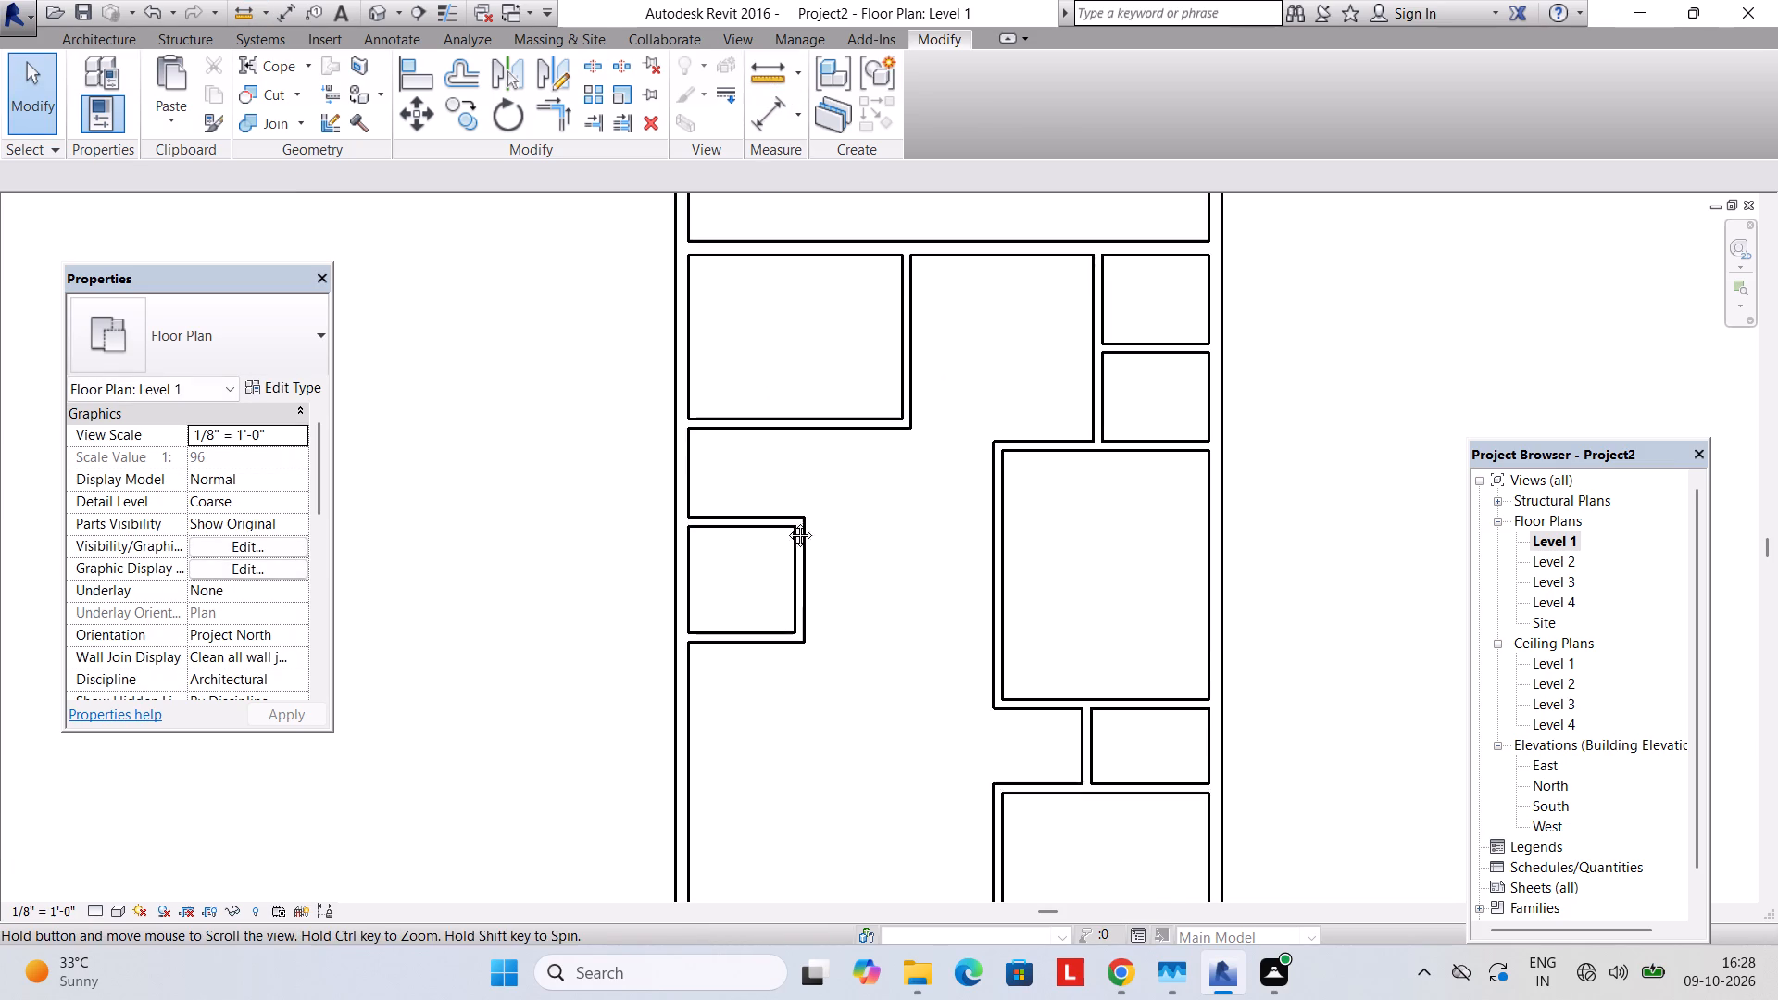
middle_click_drag(786, 521, 769, 572)
middle_click_drag(831, 600, 811, 497)
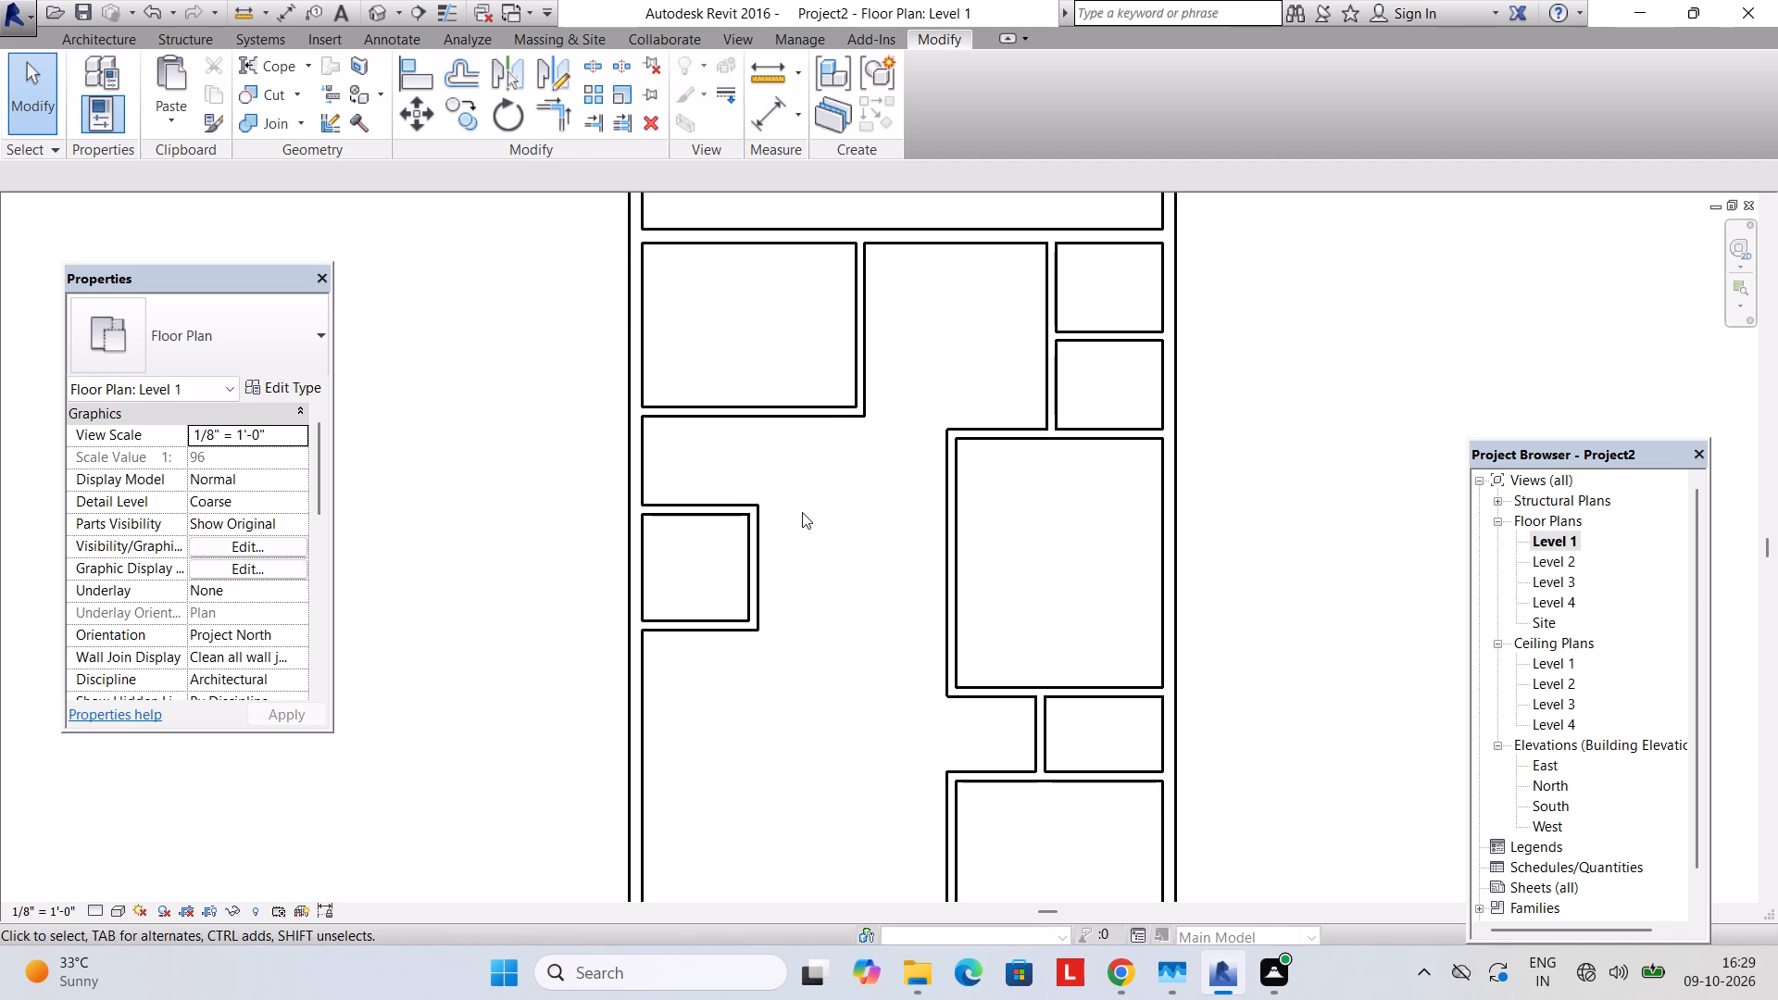
left_click(702, 521)
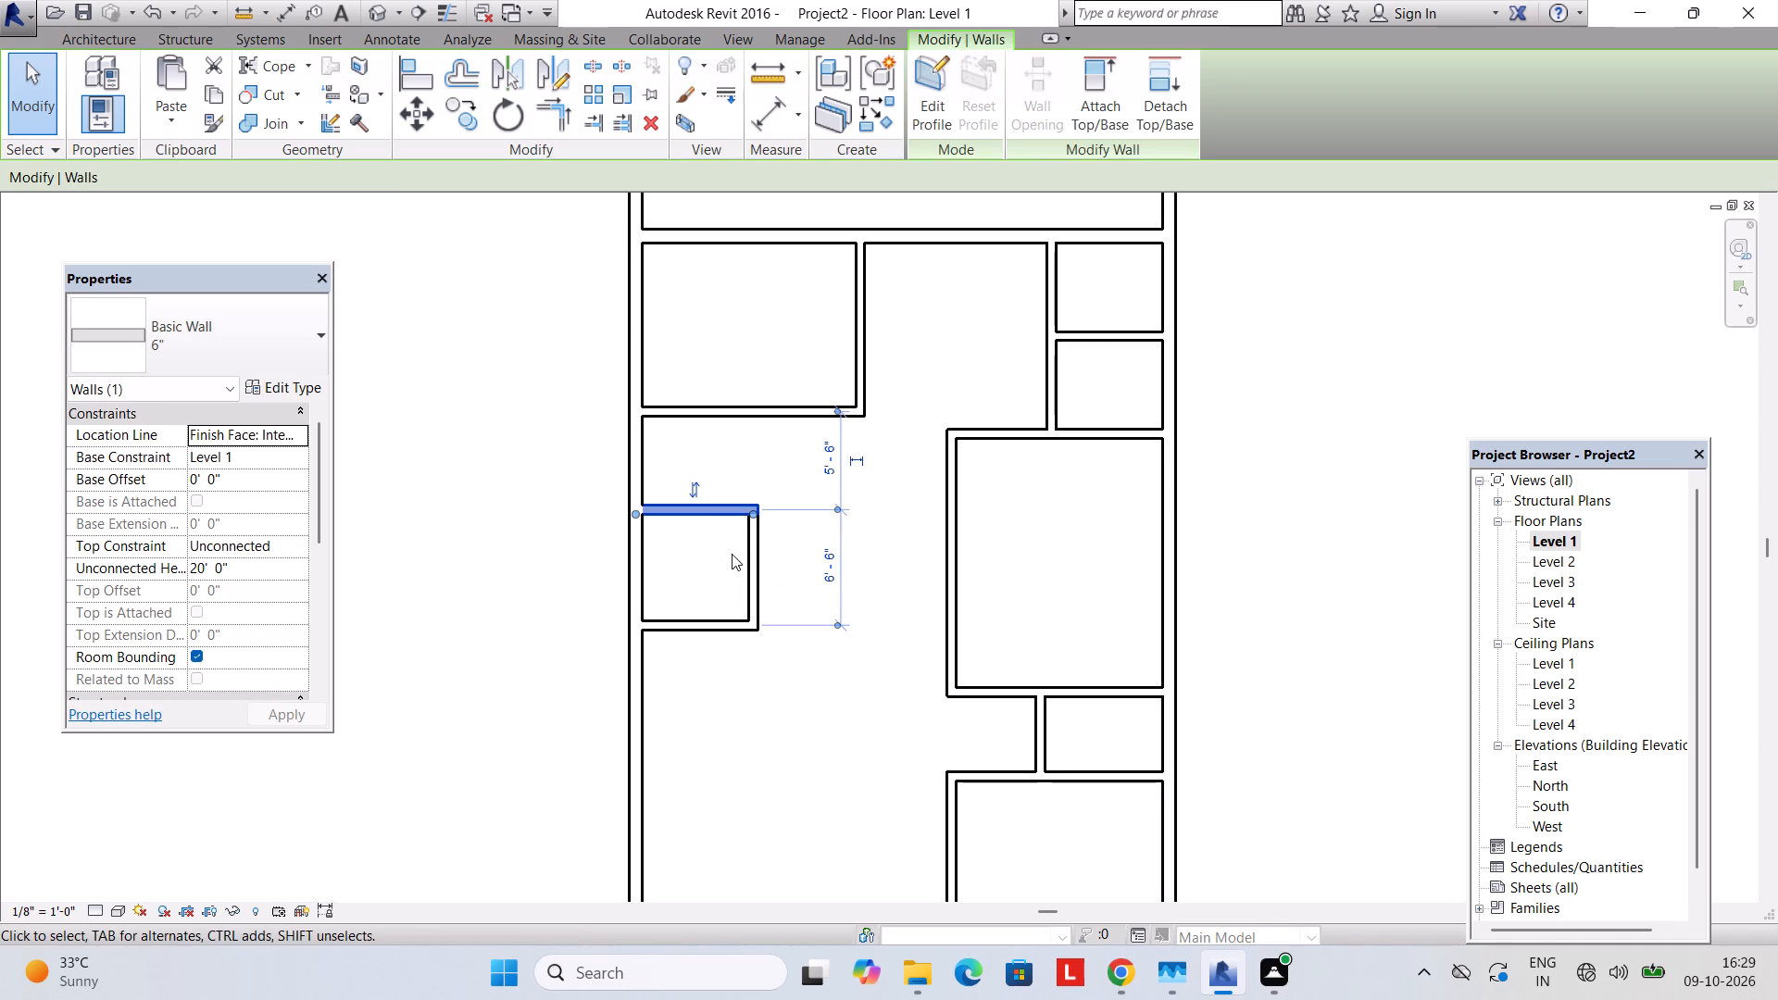
left_click(756, 563, "ctrl")
left_click(720, 627, "ctrl")
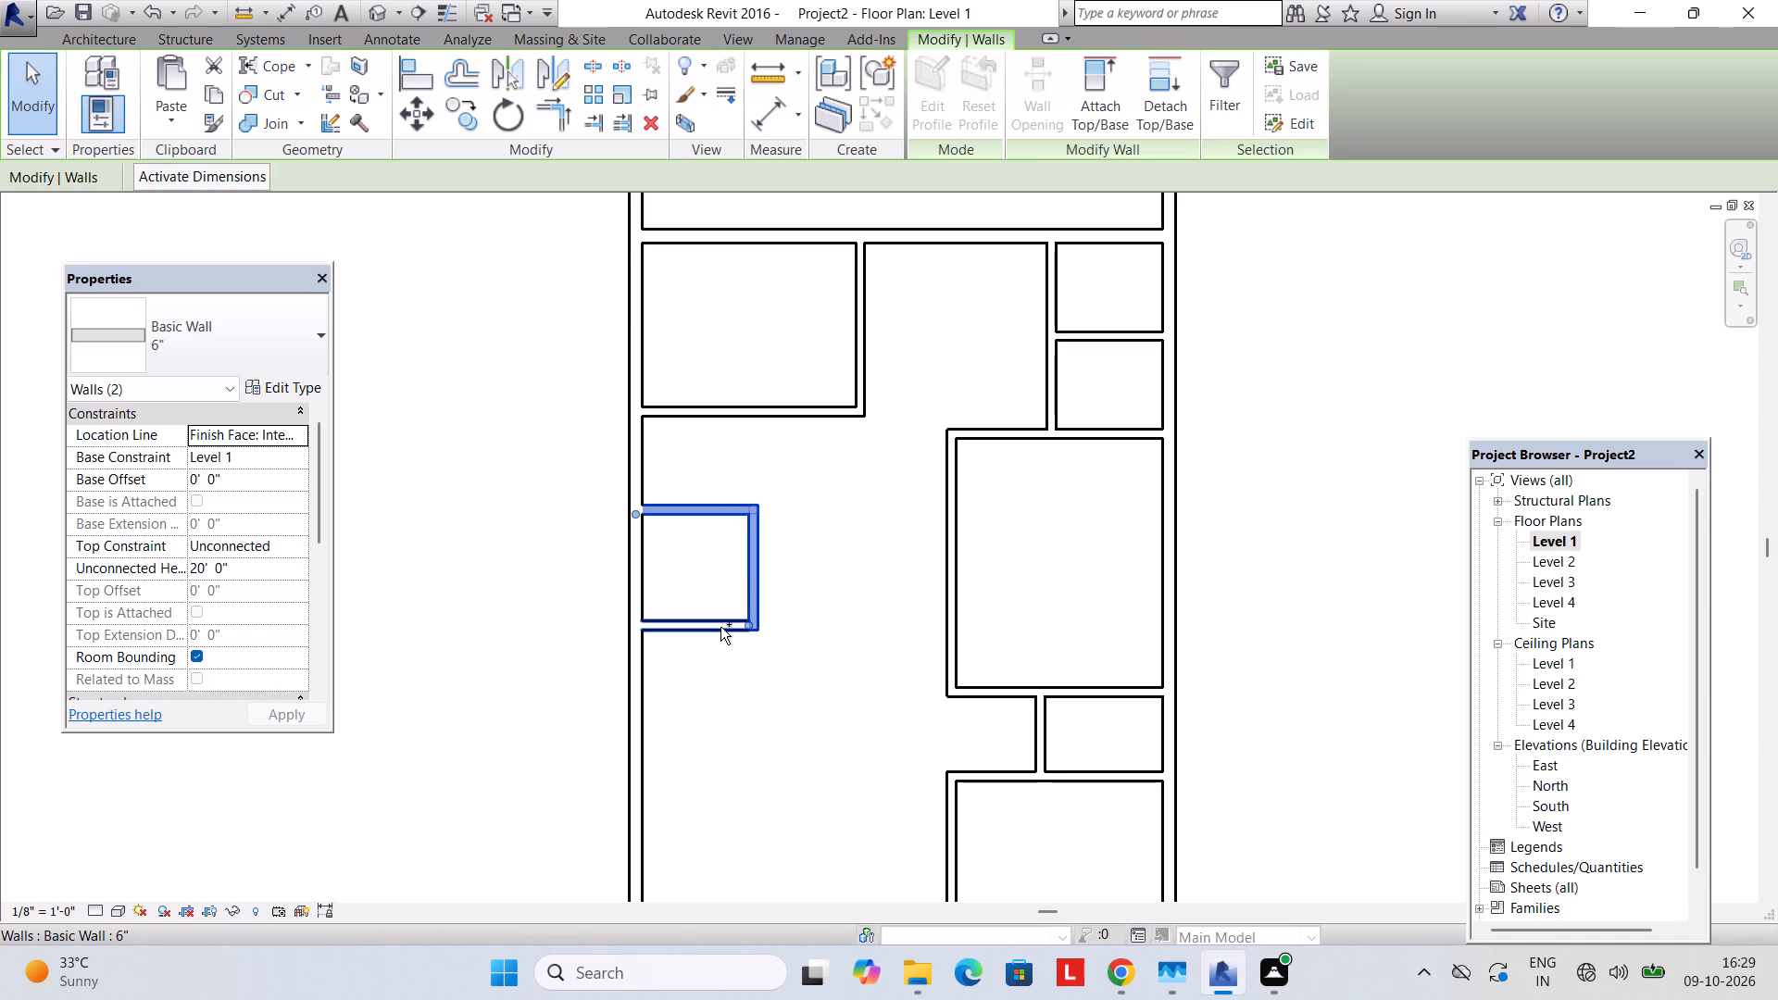
key("Down")
key("Down")
key("Down")
key("Down")
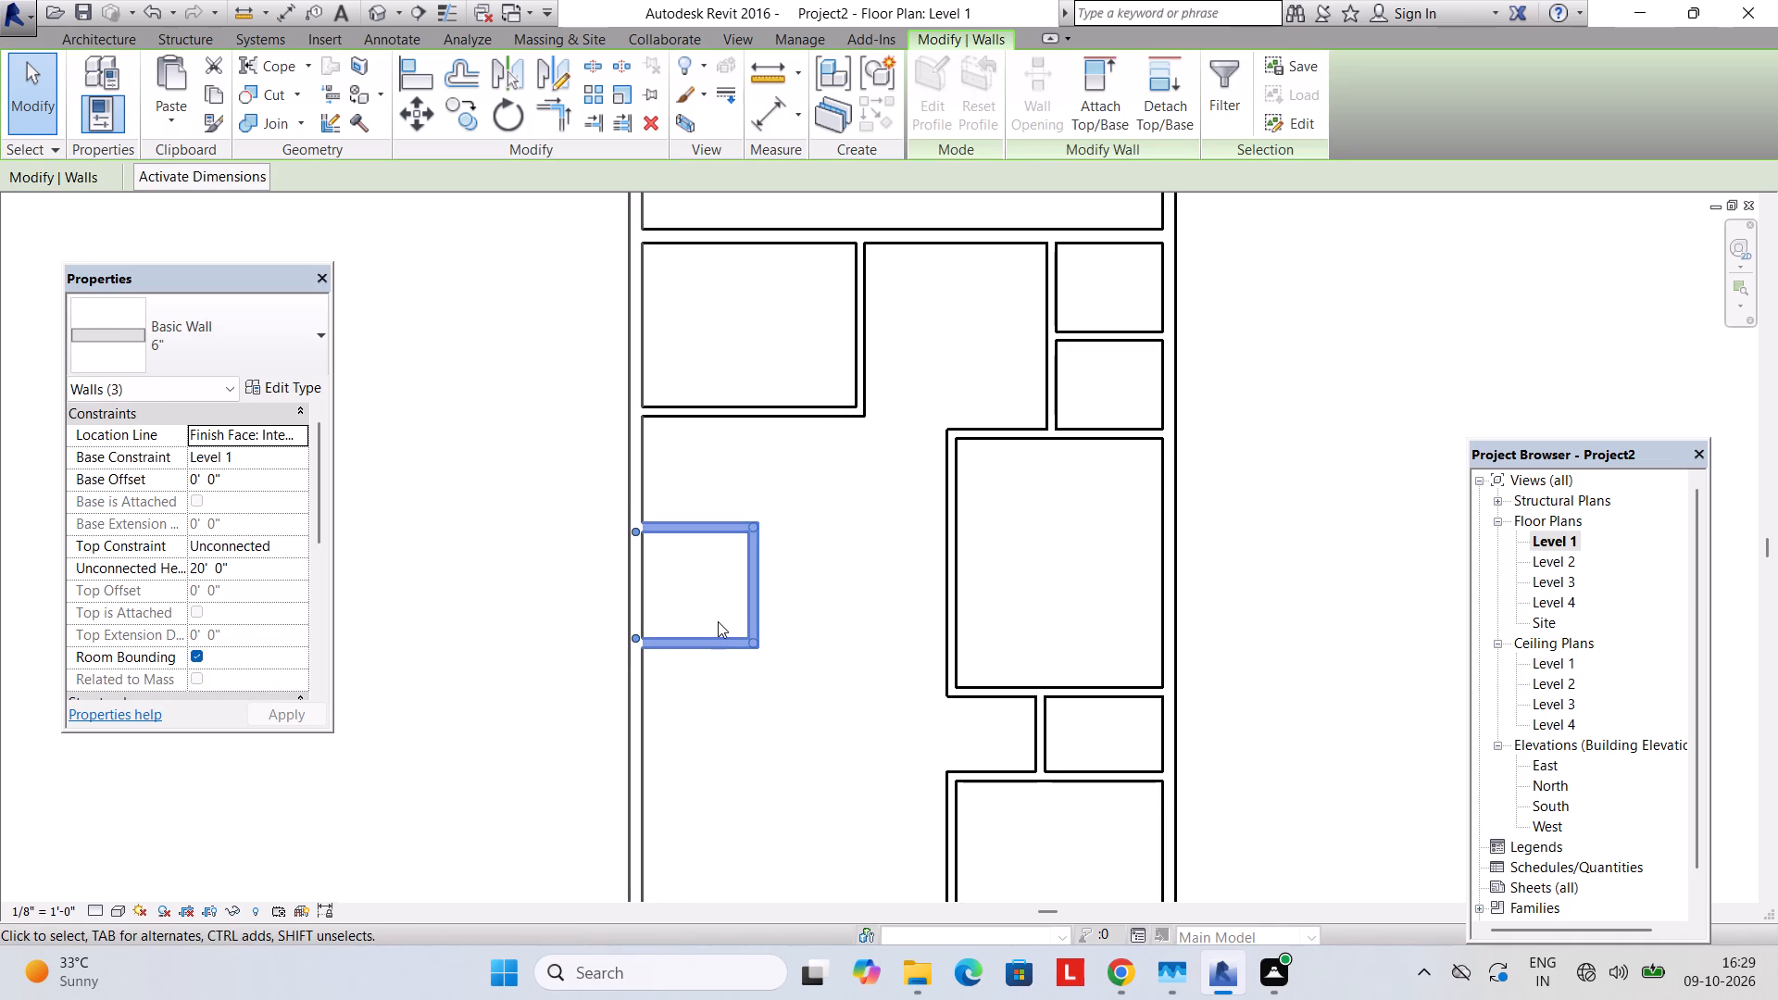
key("Escape")
Move the 12' wide room's lower wall about 6" down, so its lower face is 10' 3" from the 9" wall above.
left_click(740, 411)
key("Down")
key("Down")
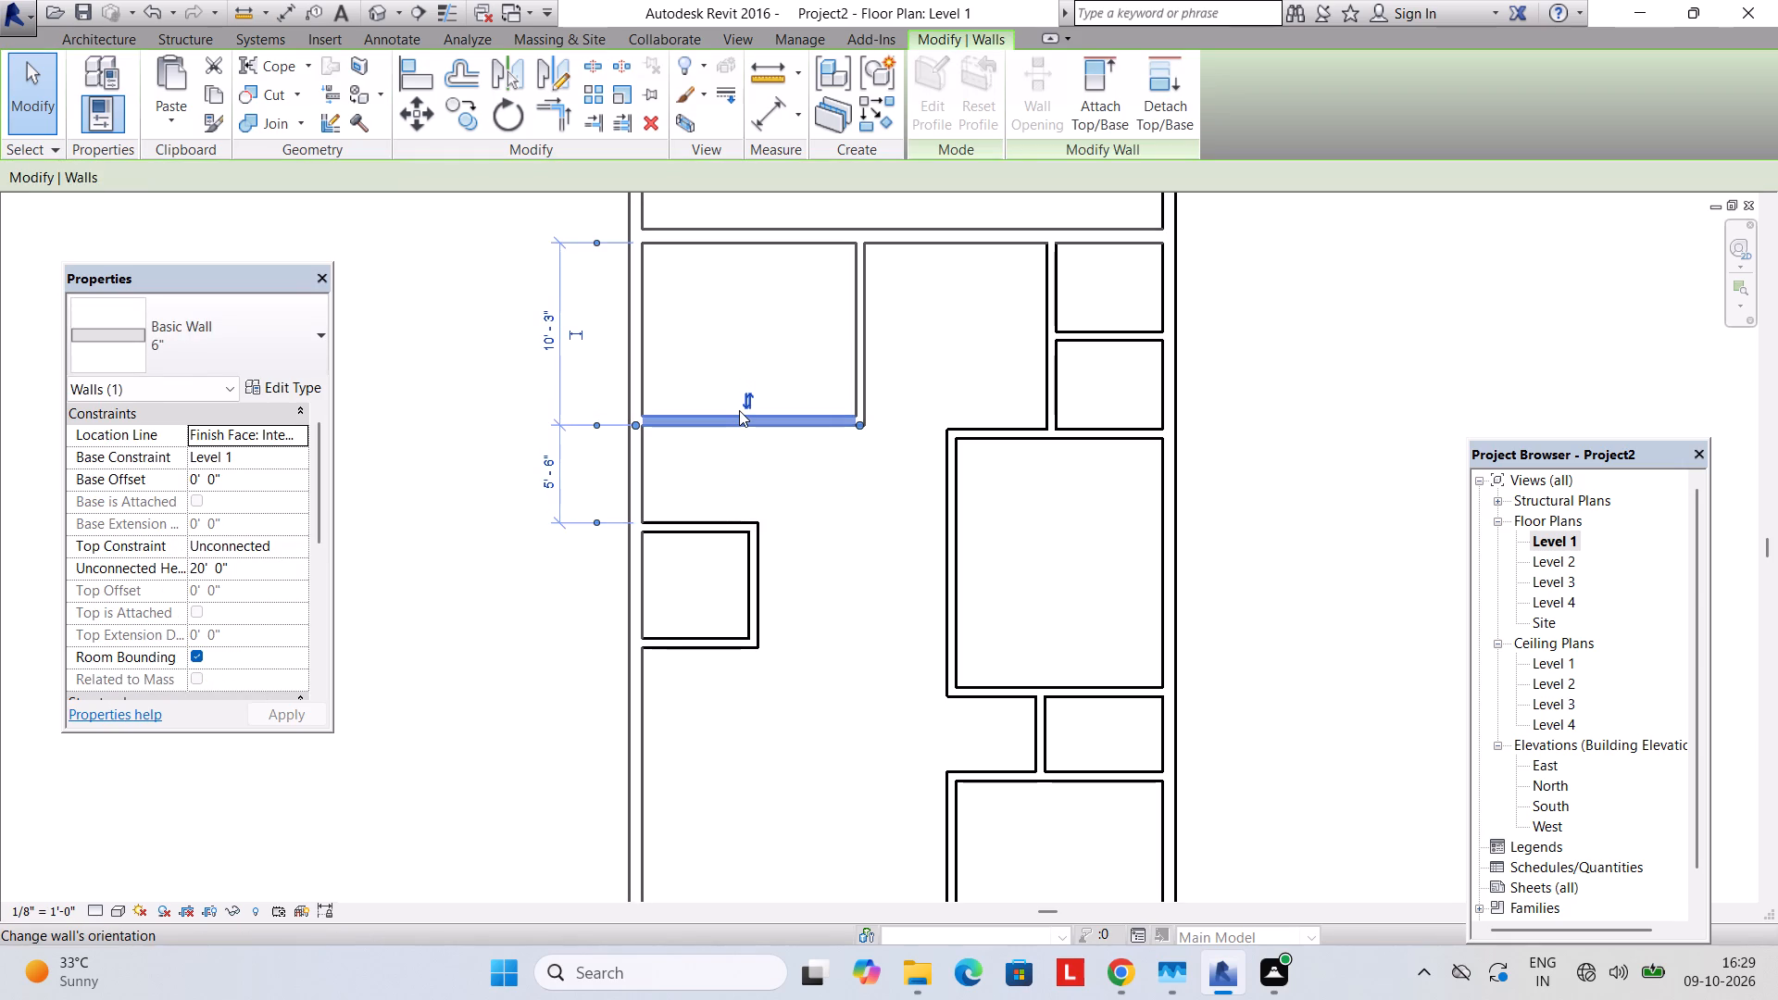
left_click(591, 428)
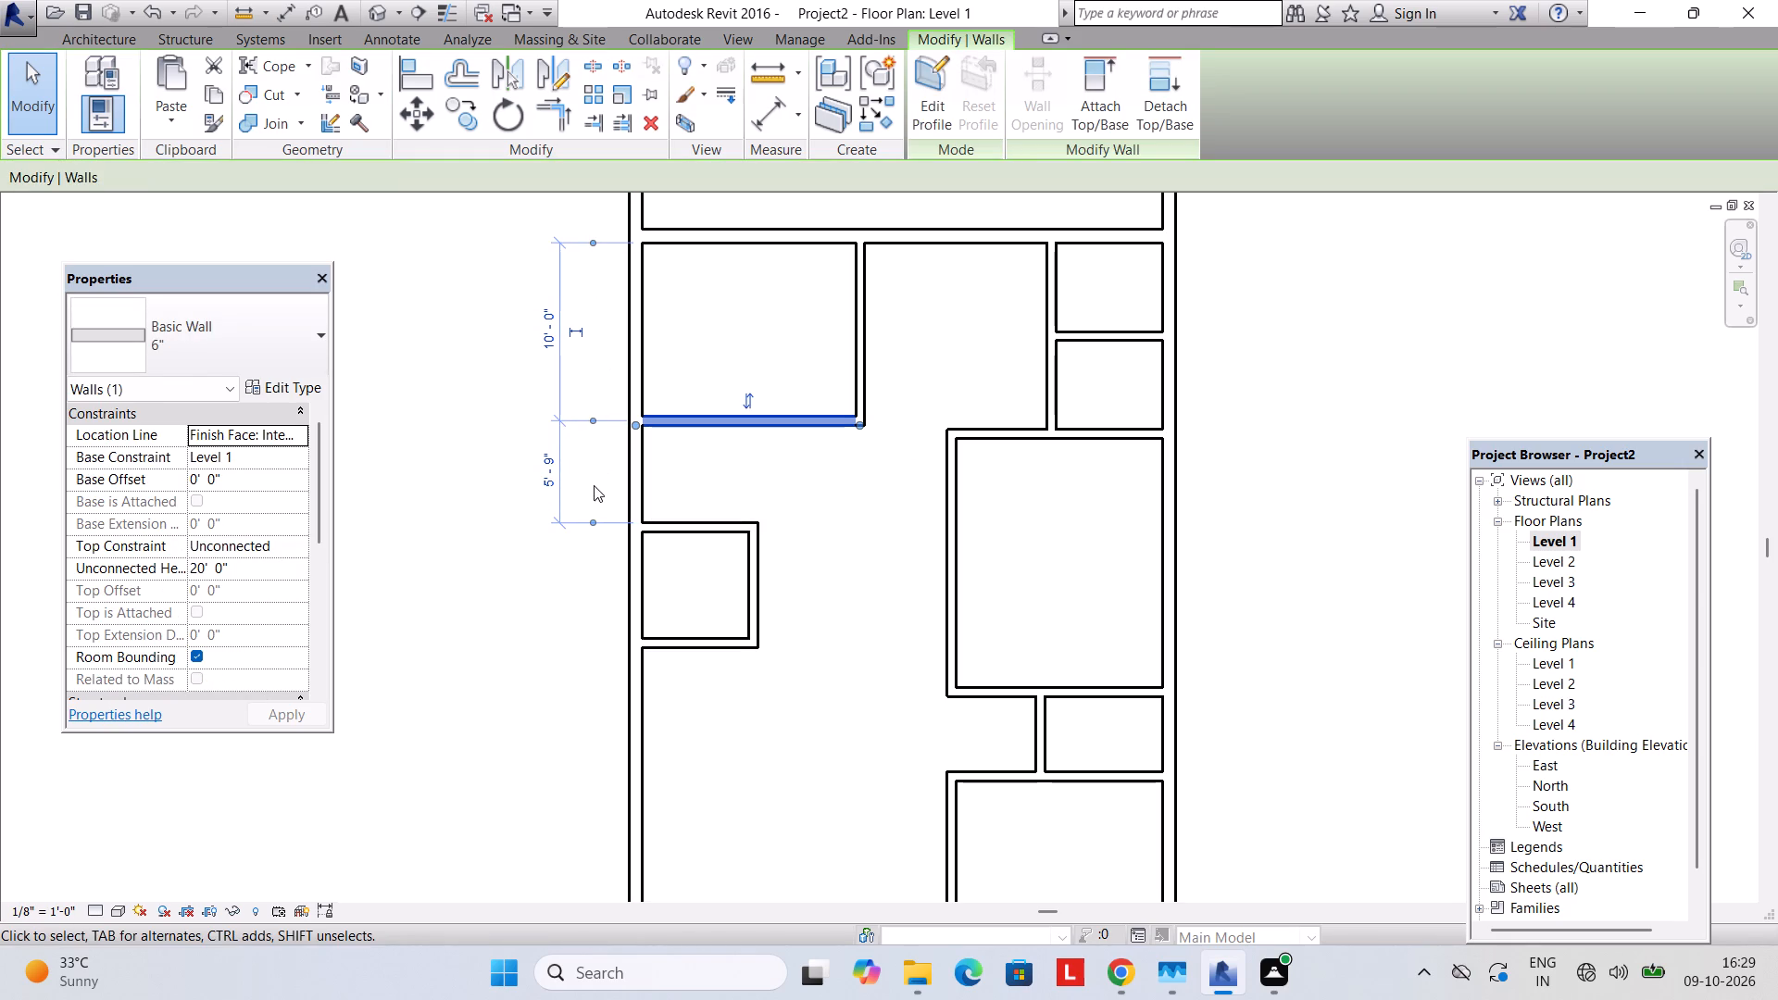
key("Escape")
Select all instances of the 6" wall type and set their unconnected height to 10'.
scroll(698, 570, "down", 2)
middle_click_drag(708, 626, 708, 549)
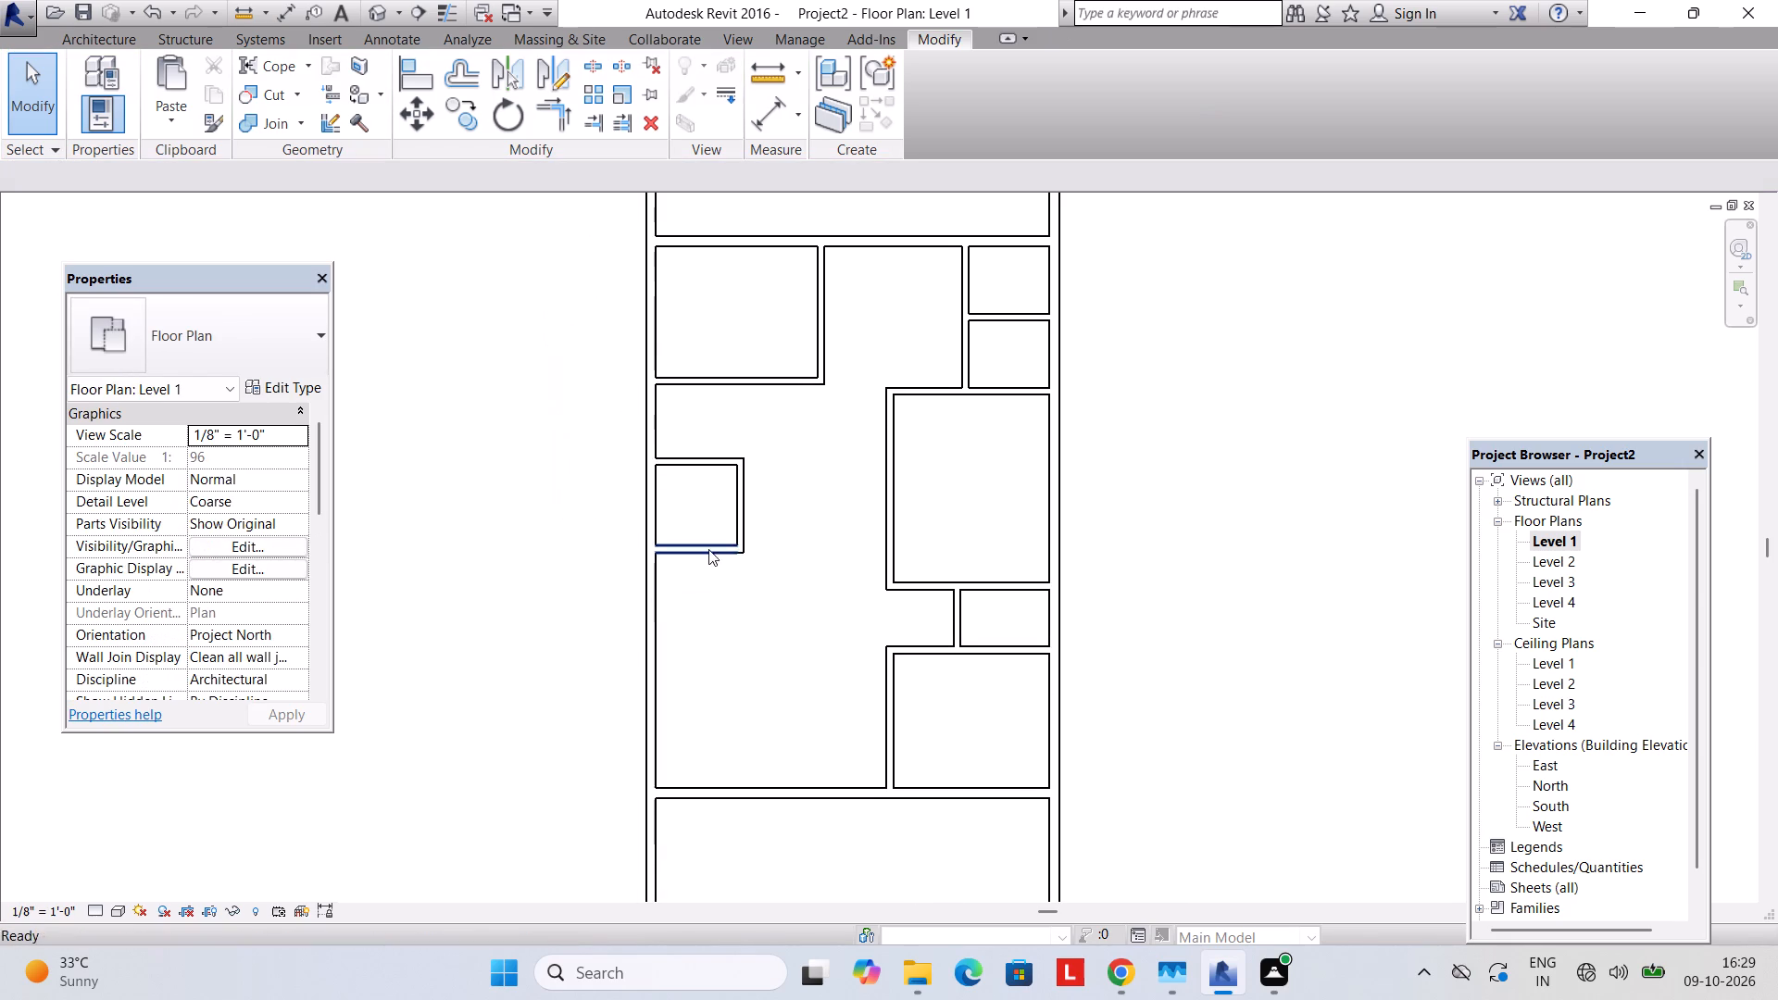
middle_click(719, 611)
scroll(732, 556, "down", 1)
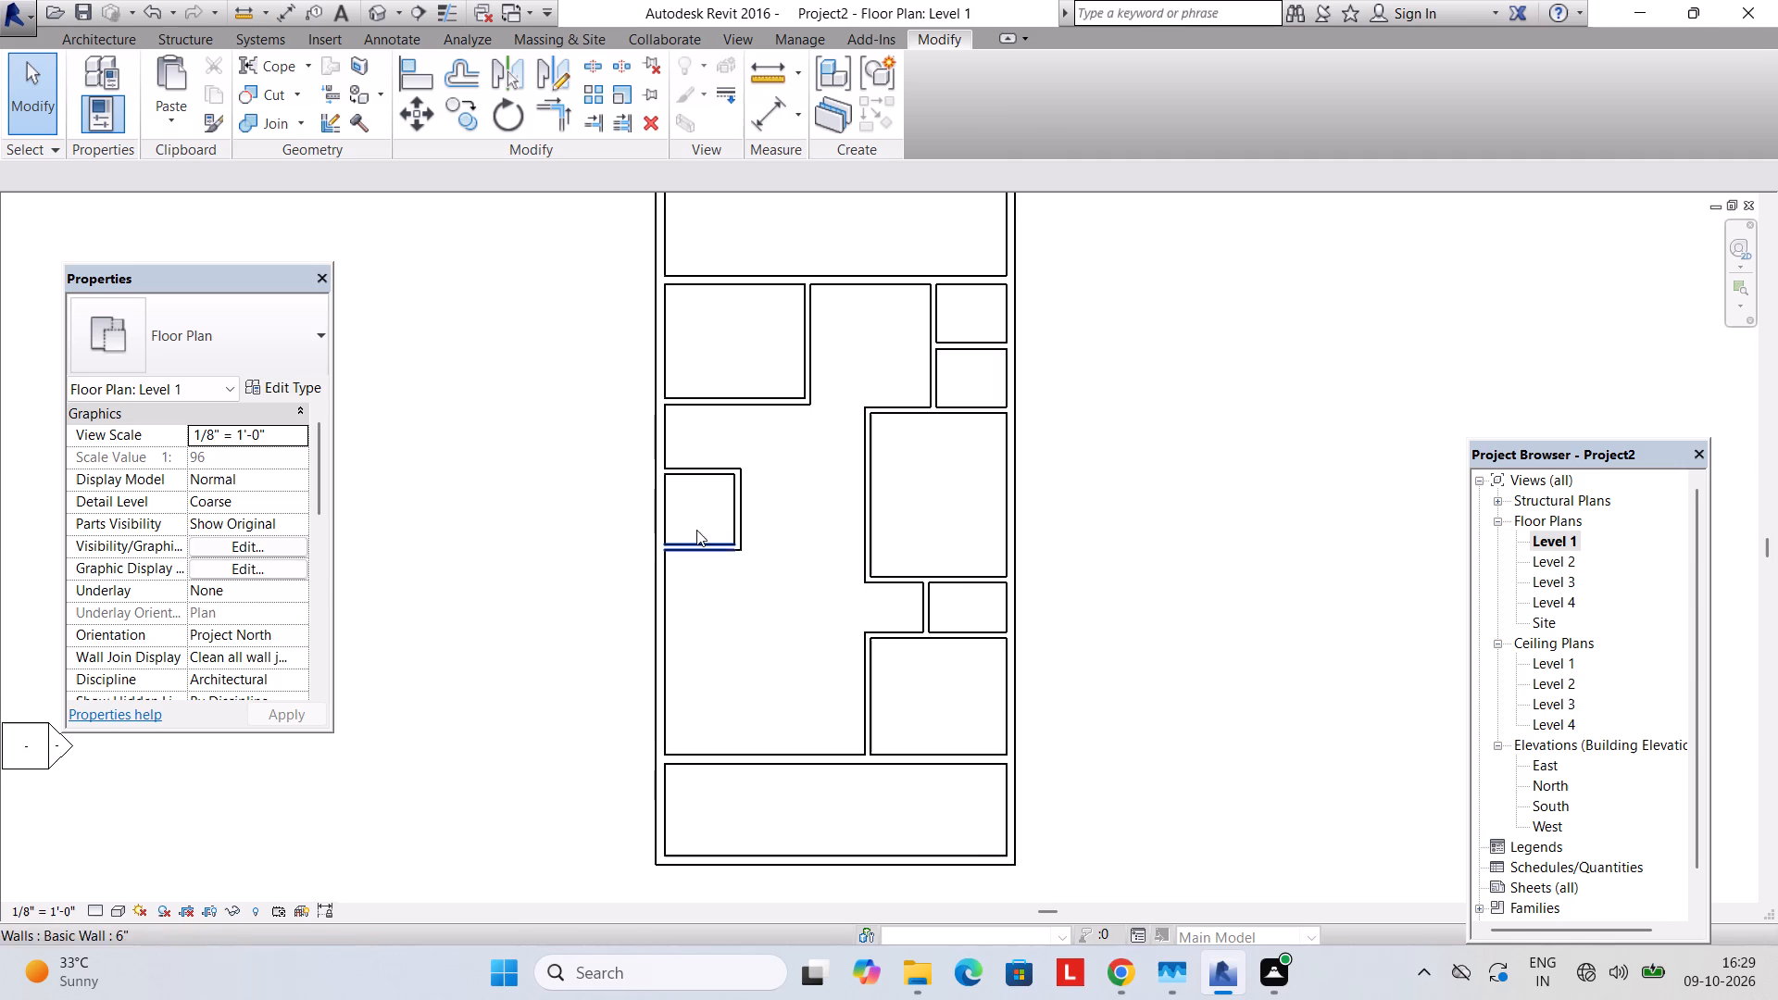
left_click(699, 547)
type("sa")
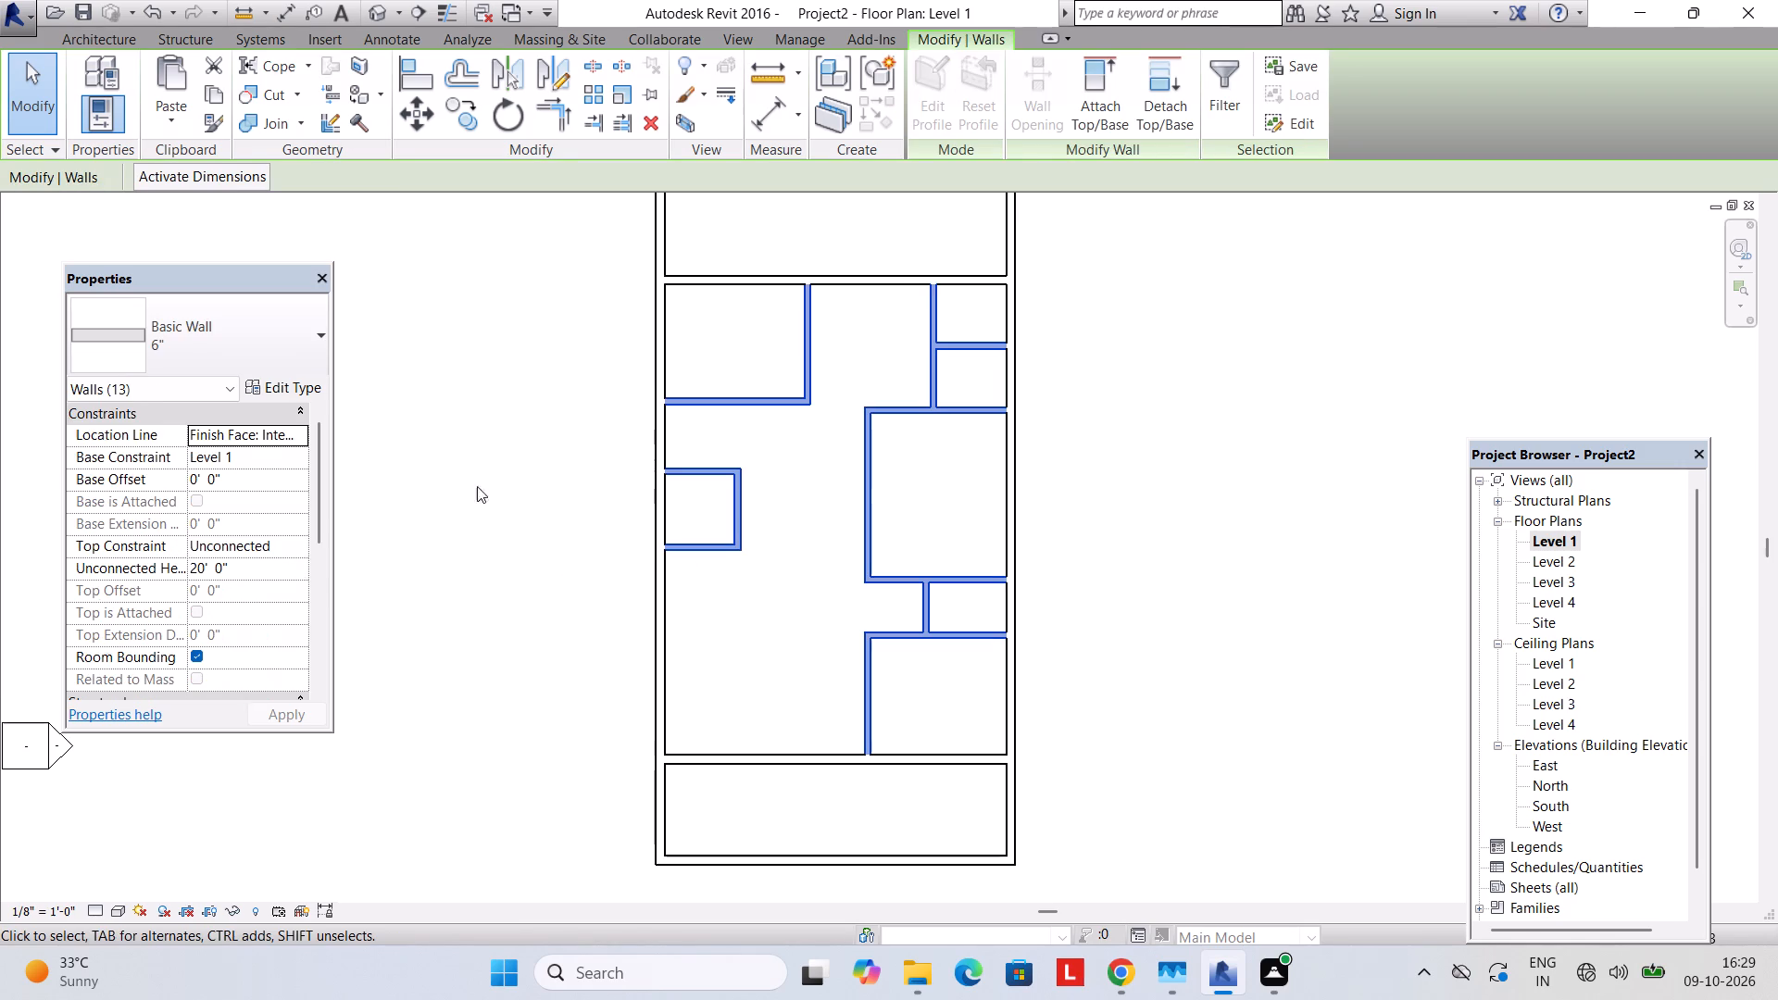
left_click(250, 571)
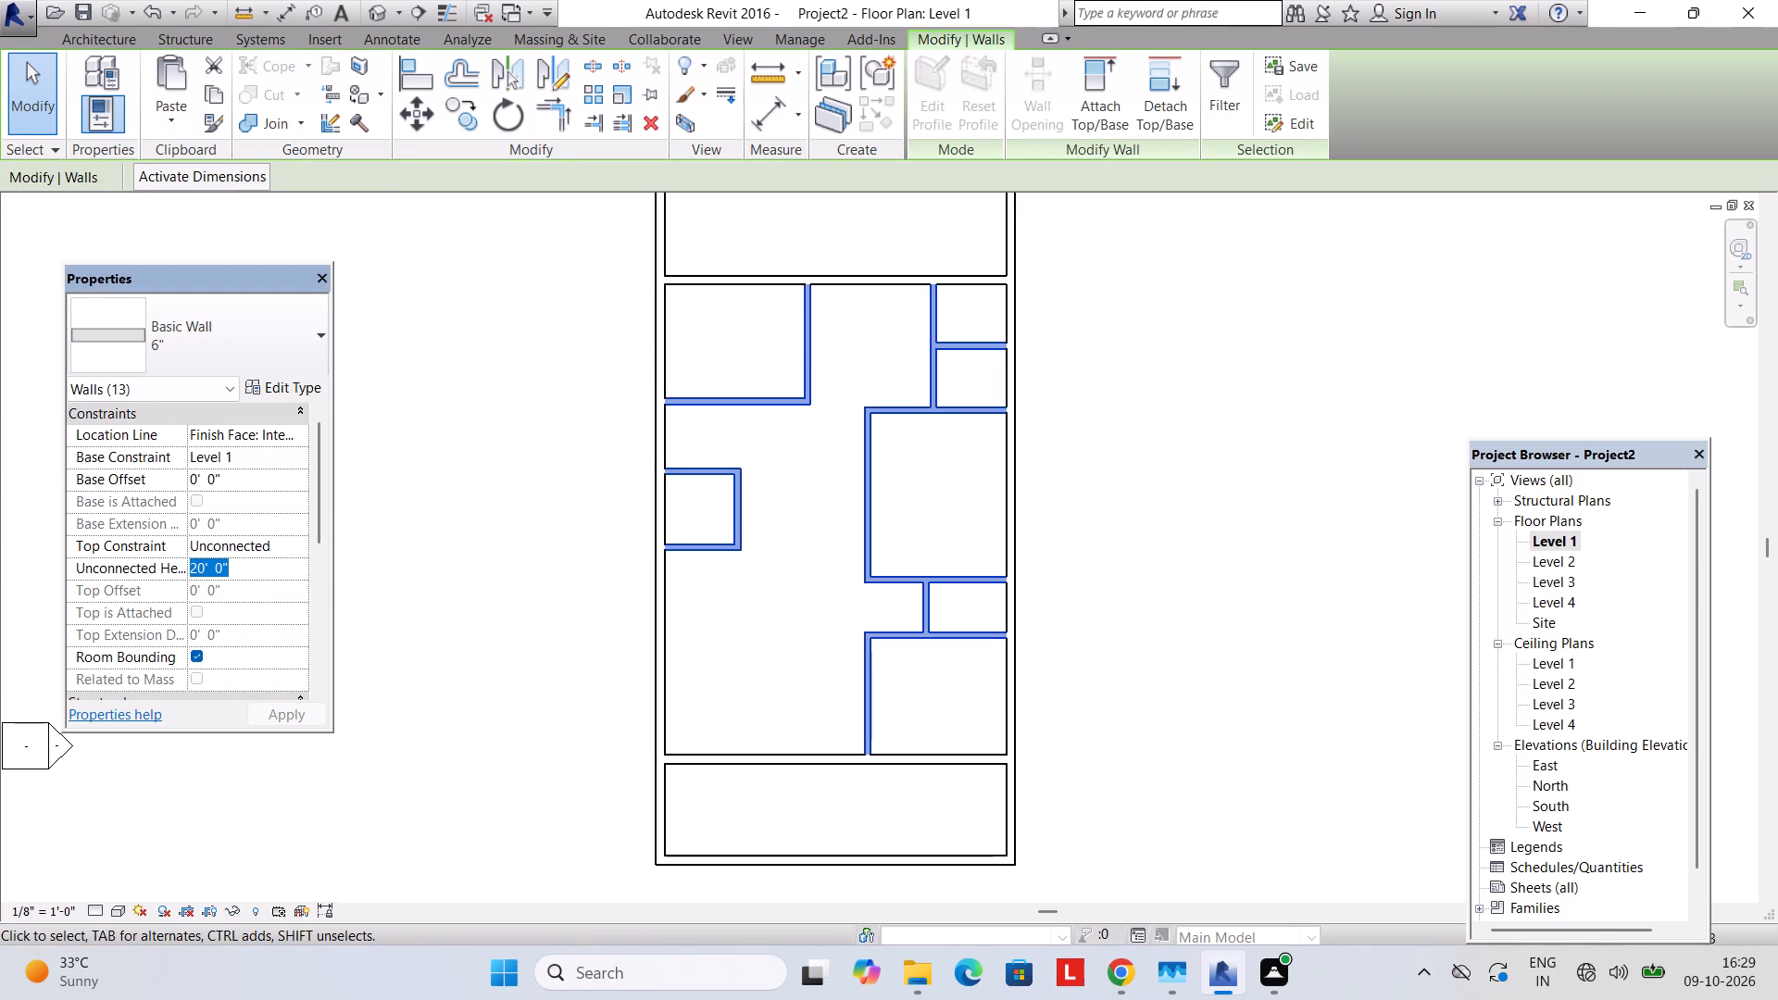
type("10'")
key("Return")
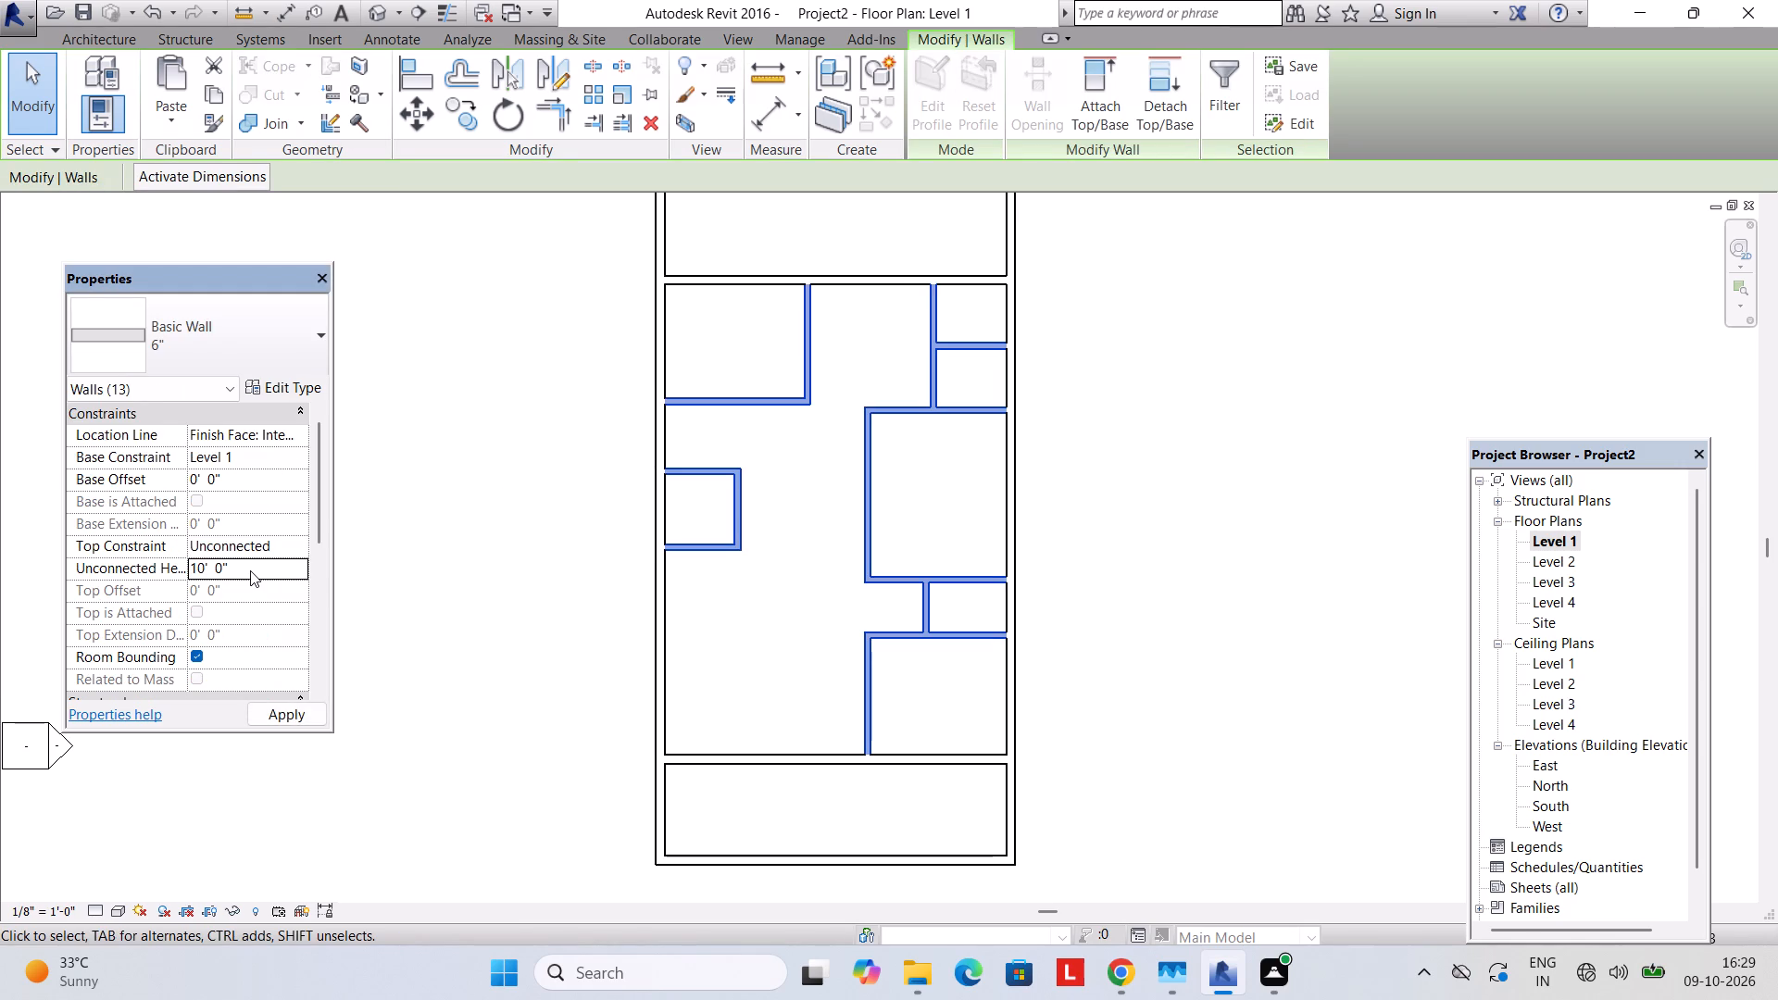
key("Return")
key("Escape")
key("Escape")
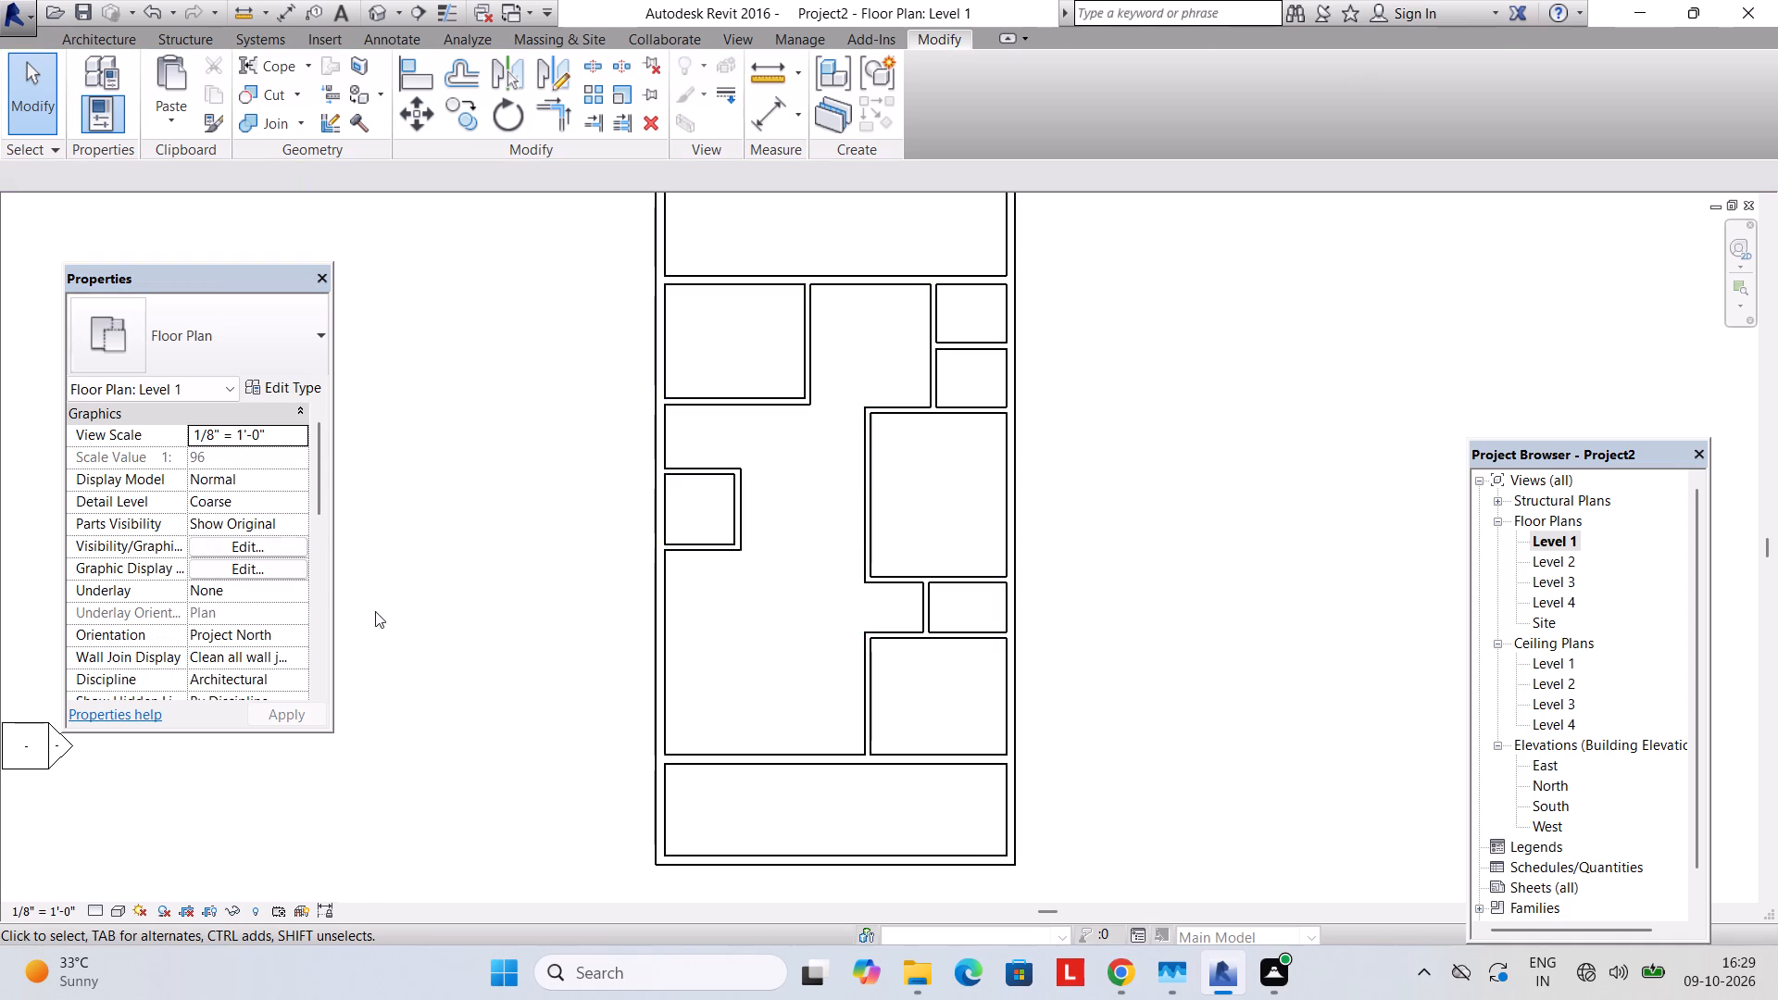
Extend the small room's lower wall past its vertical wall toward the plan's interior, to a length of 10'.
scroll(410, 610, "down", 1)
middle_click_drag(412, 607, 378, 637)
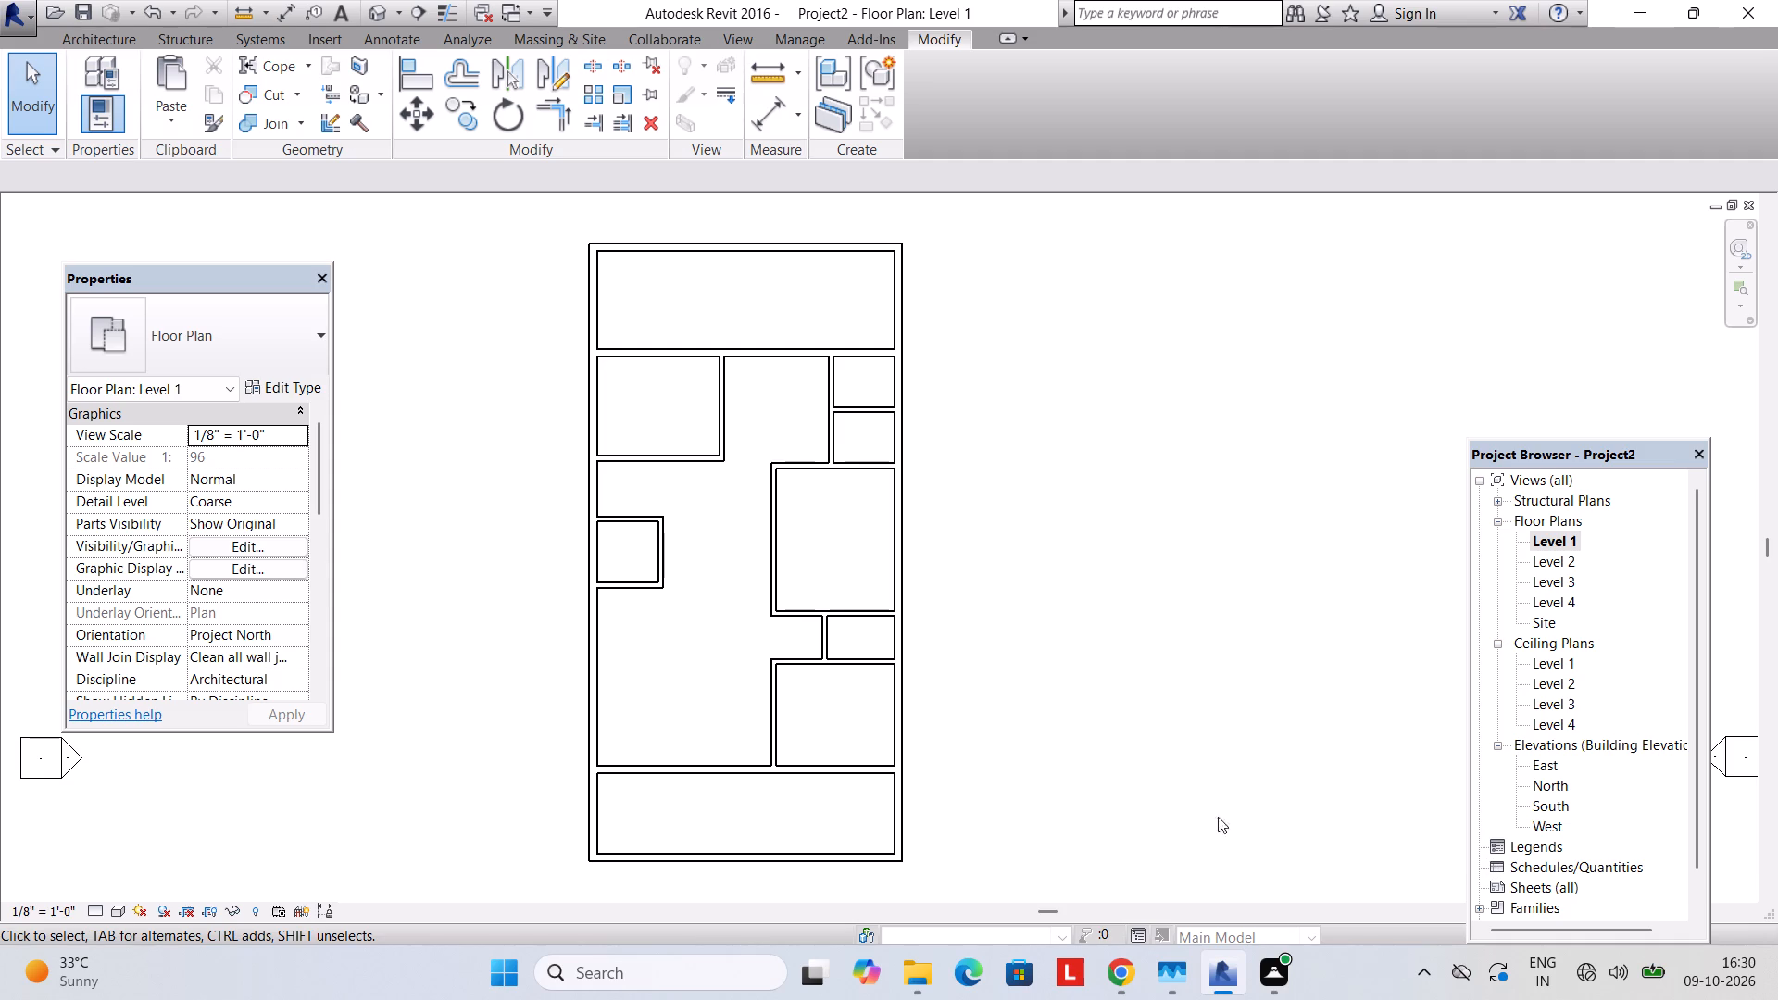
middle_click_drag(765, 737, 820, 773)
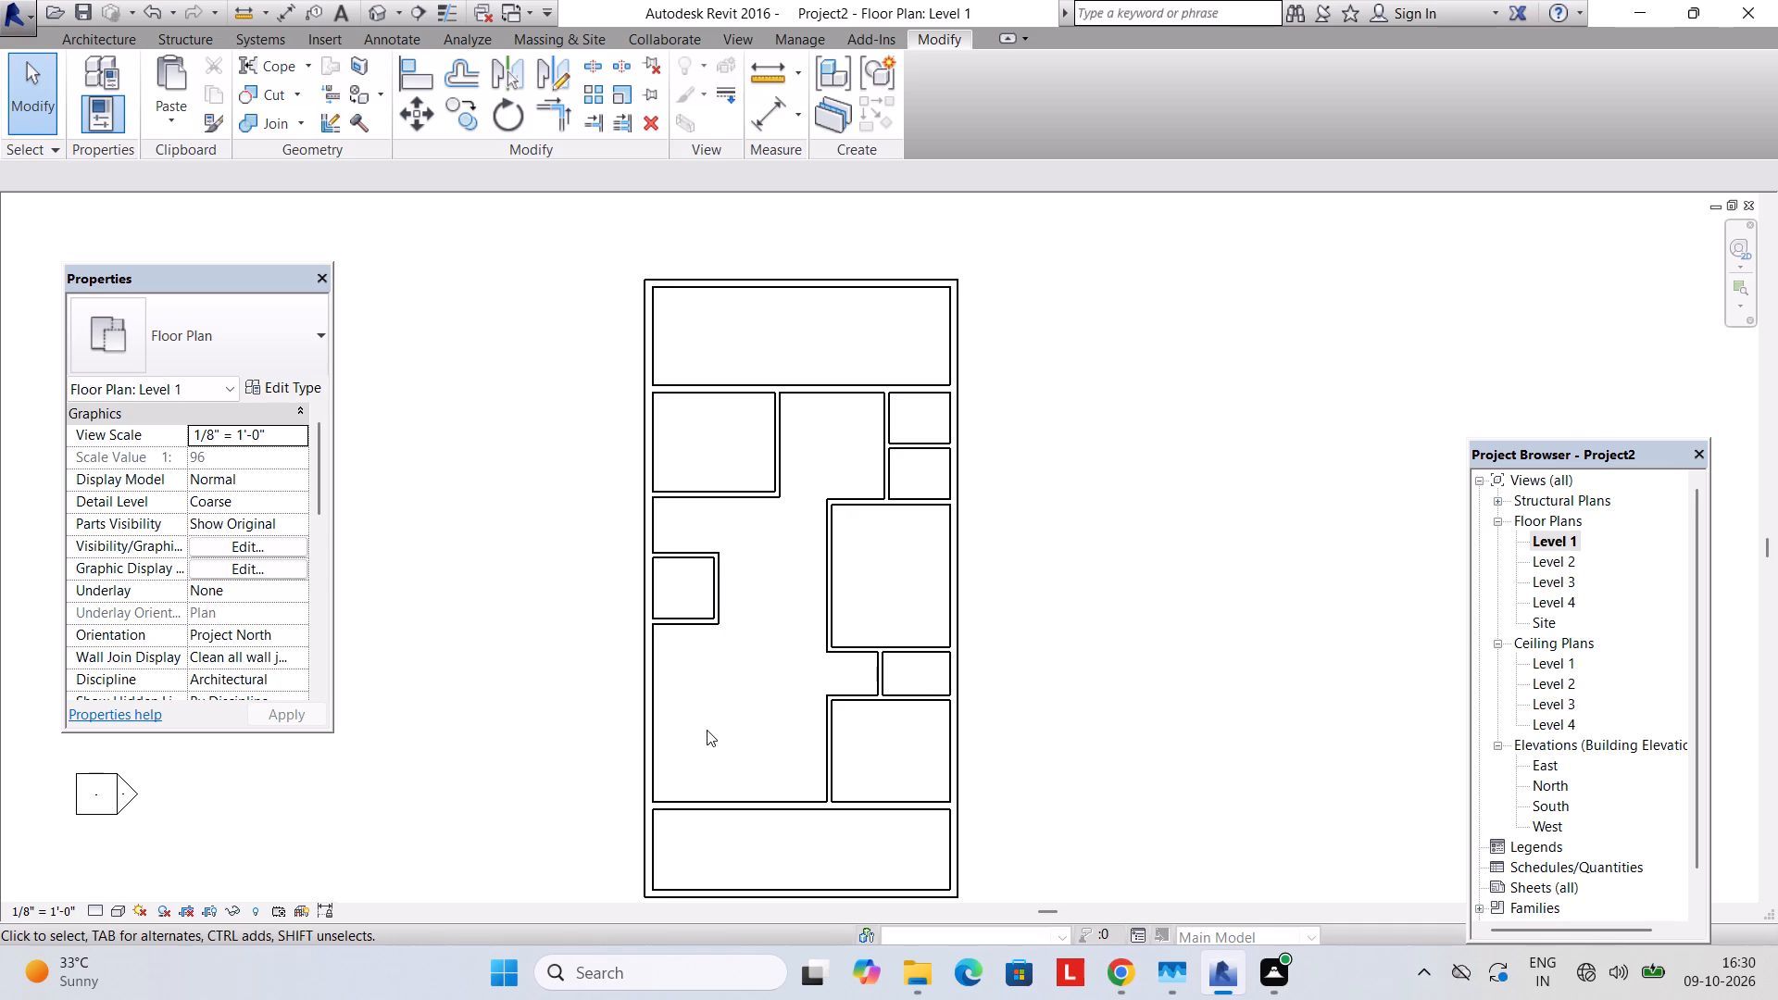
middle_click_drag(707, 730, 751, 713)
scroll(751, 713, "down", 1)
scroll(736, 662, "up", 2)
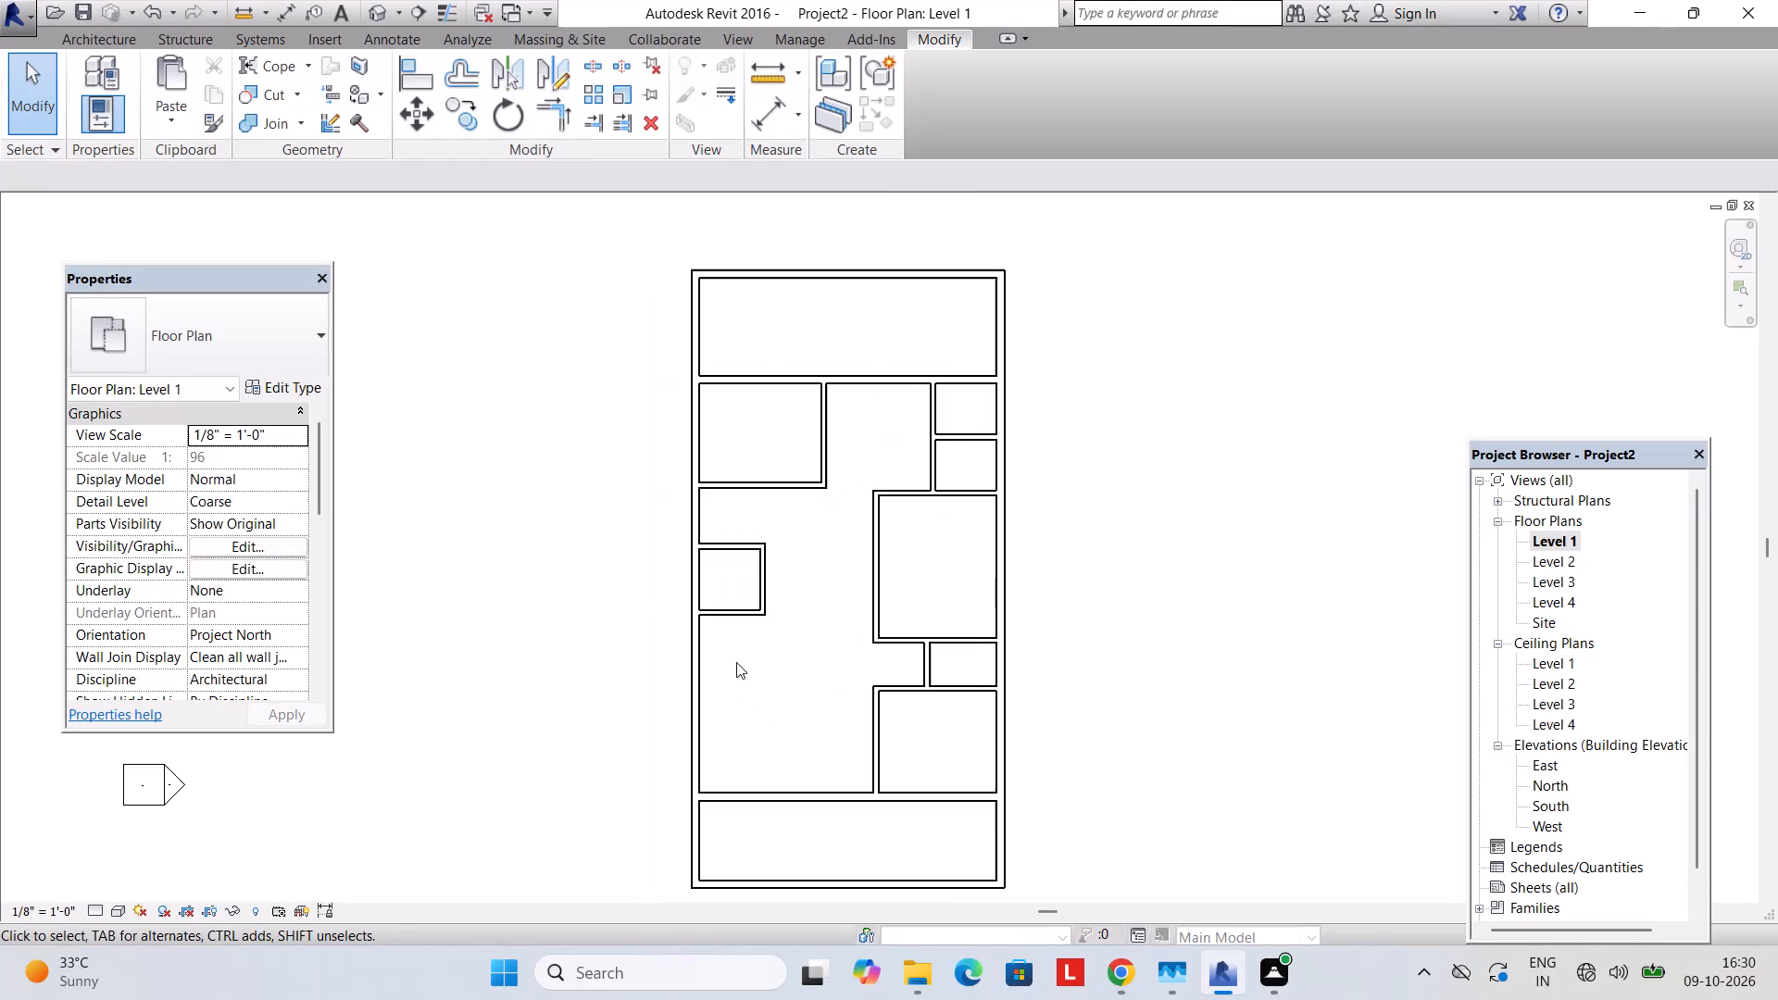
scroll(757, 600, "up", 2)
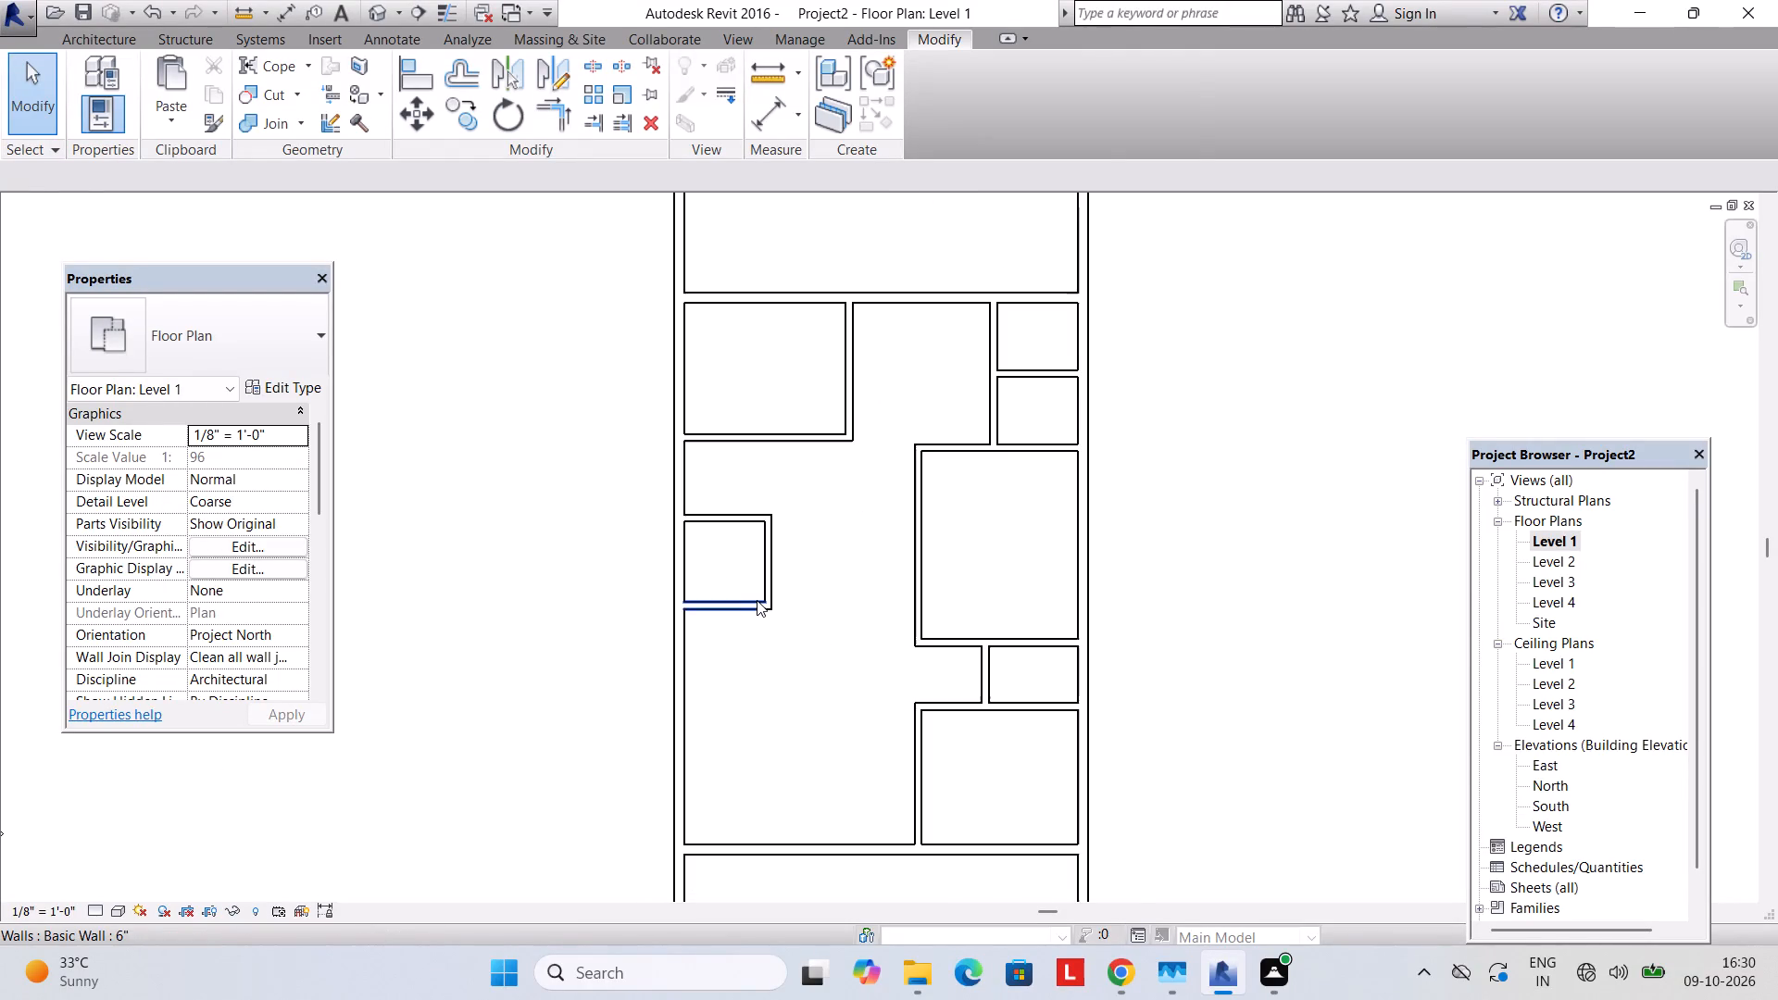
left_click(755, 602)
left_click_drag(770, 600, 784, 601)
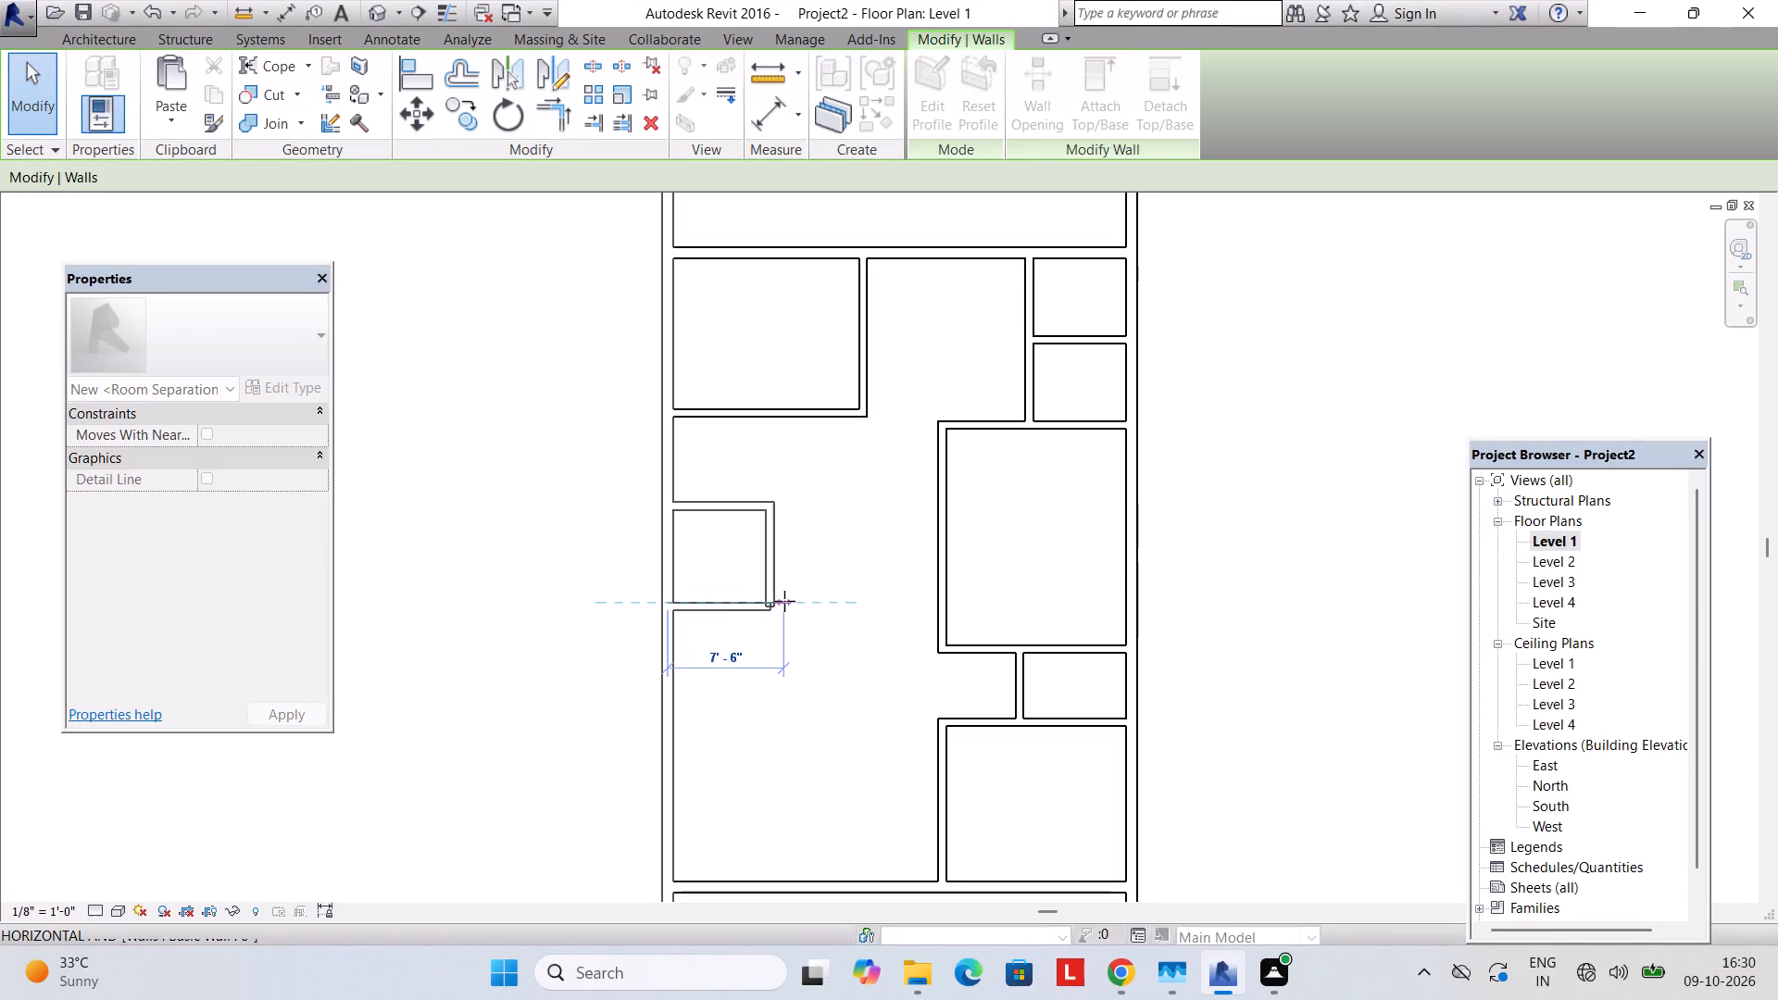
left_click_drag(784, 601, 820, 600)
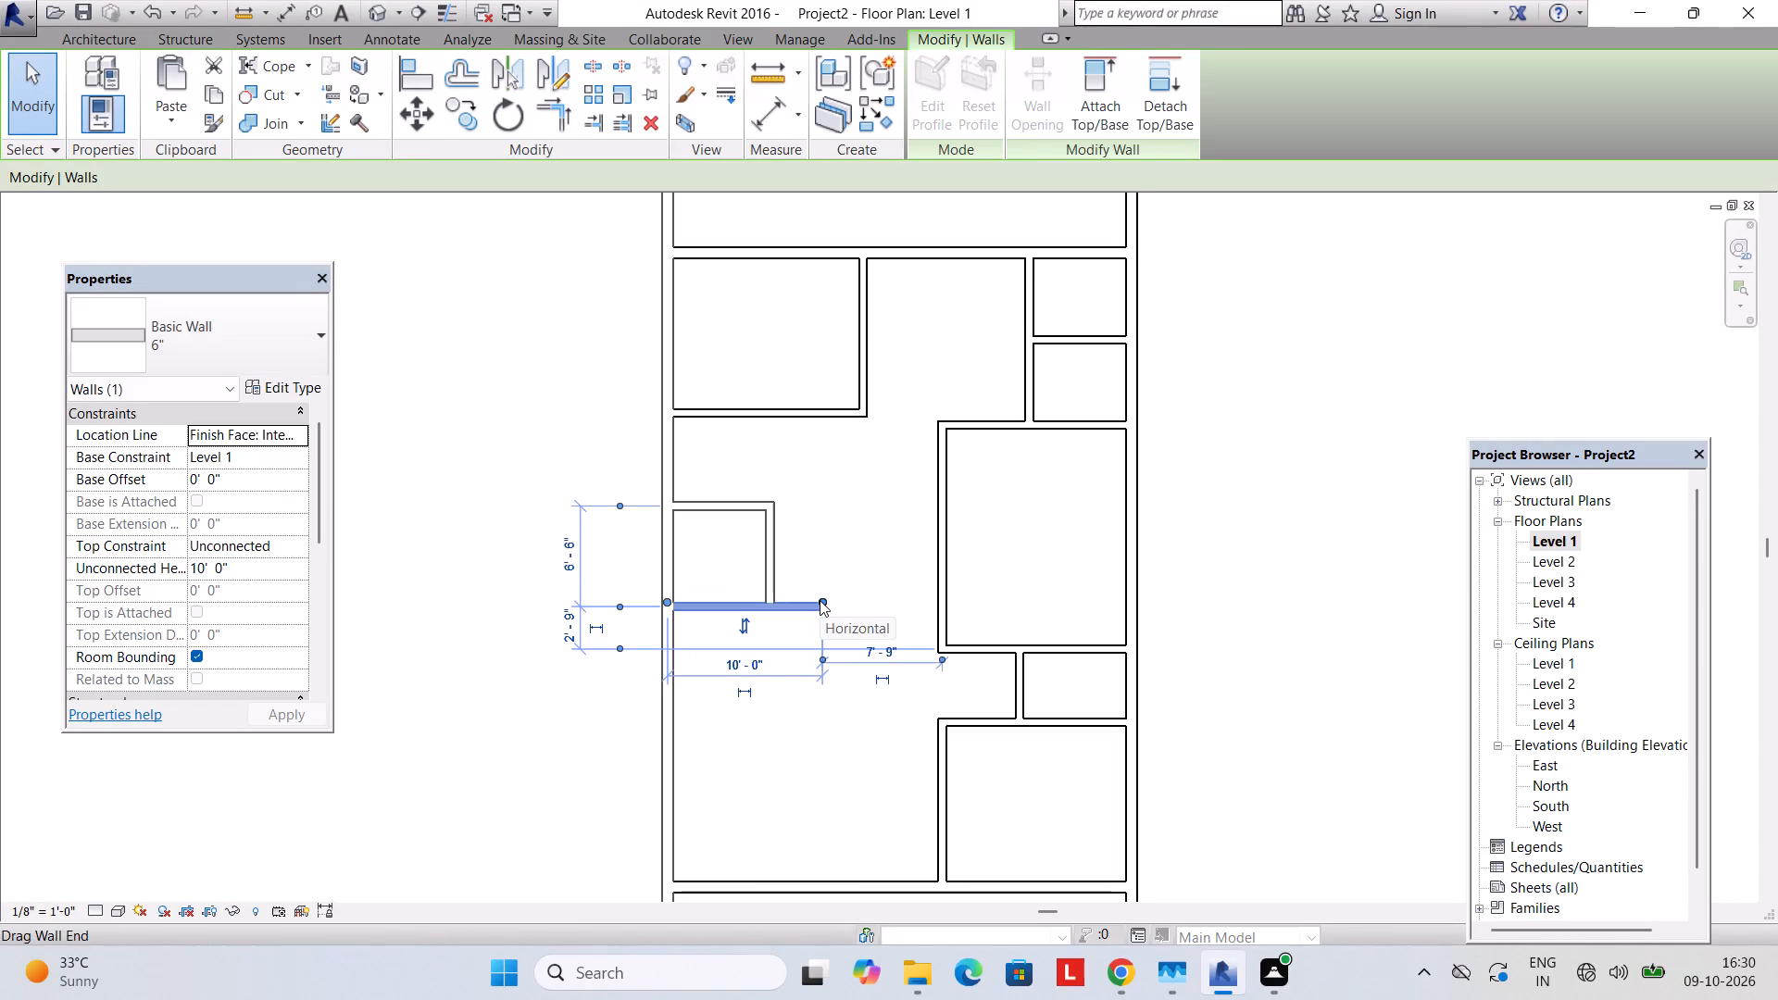
key("Escape")
Show the walls in the default 3D view with the Realistic visual style and inspect them from above.
scroll(804, 673, "down", 1)
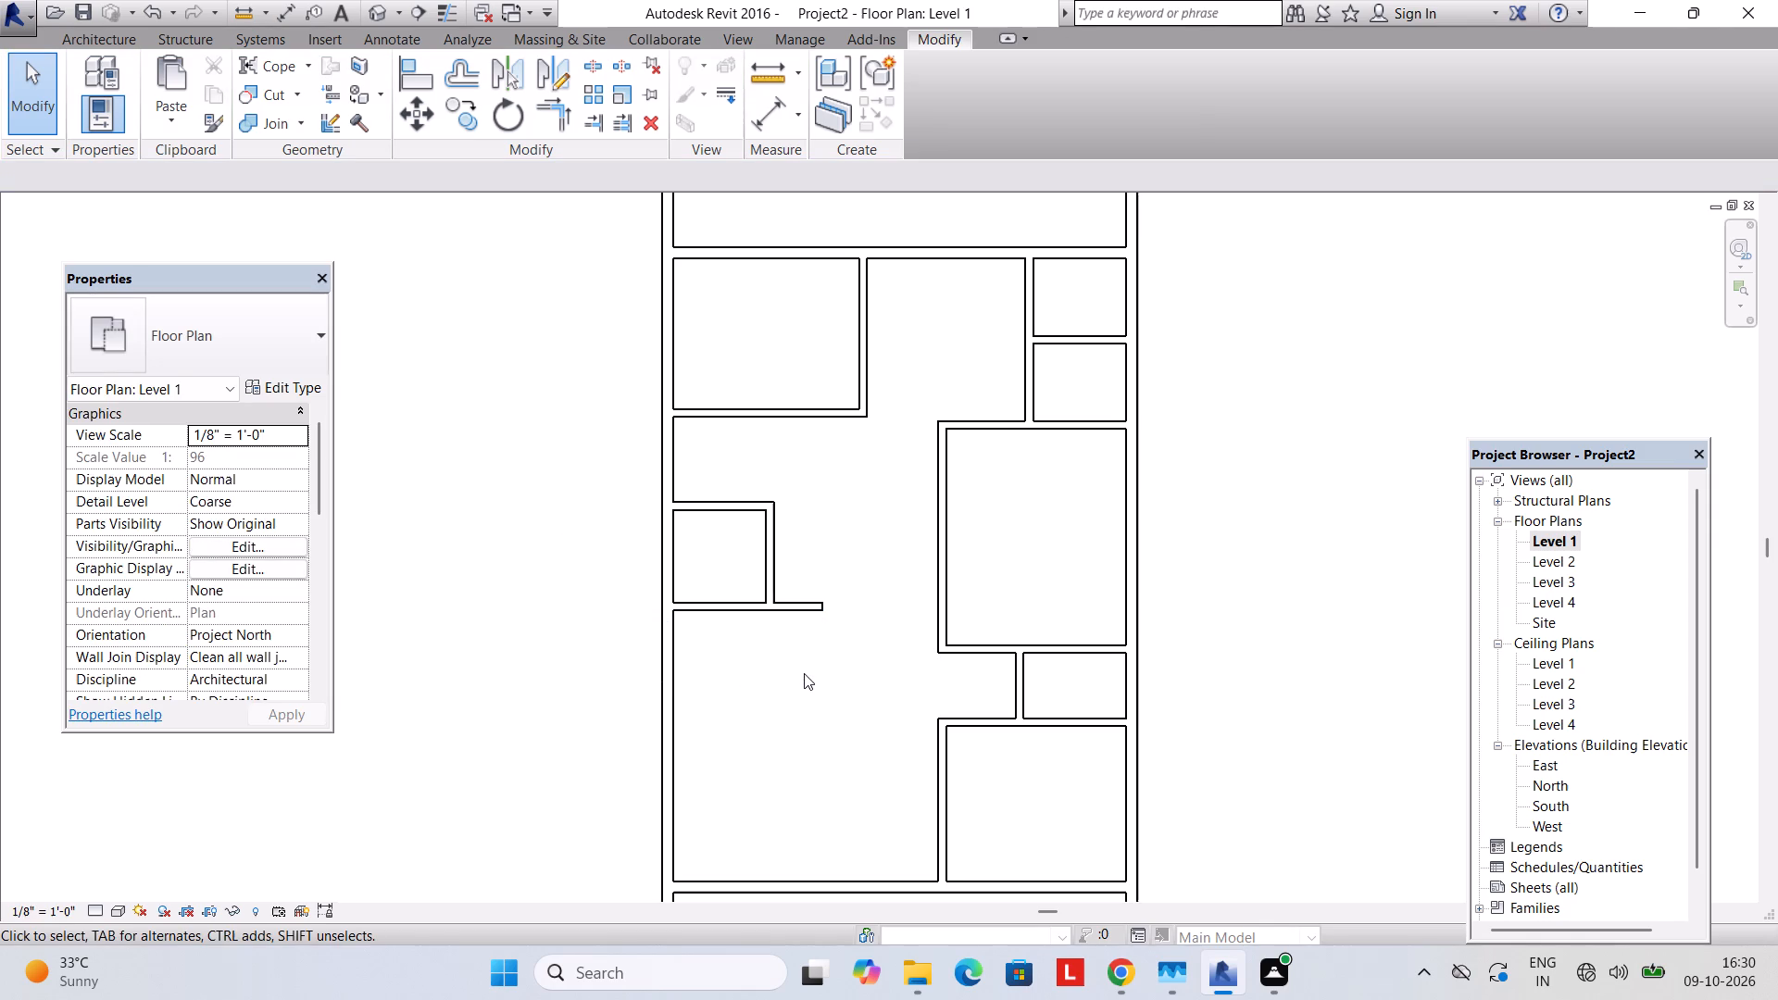
middle_click_drag(804, 673, 817, 700)
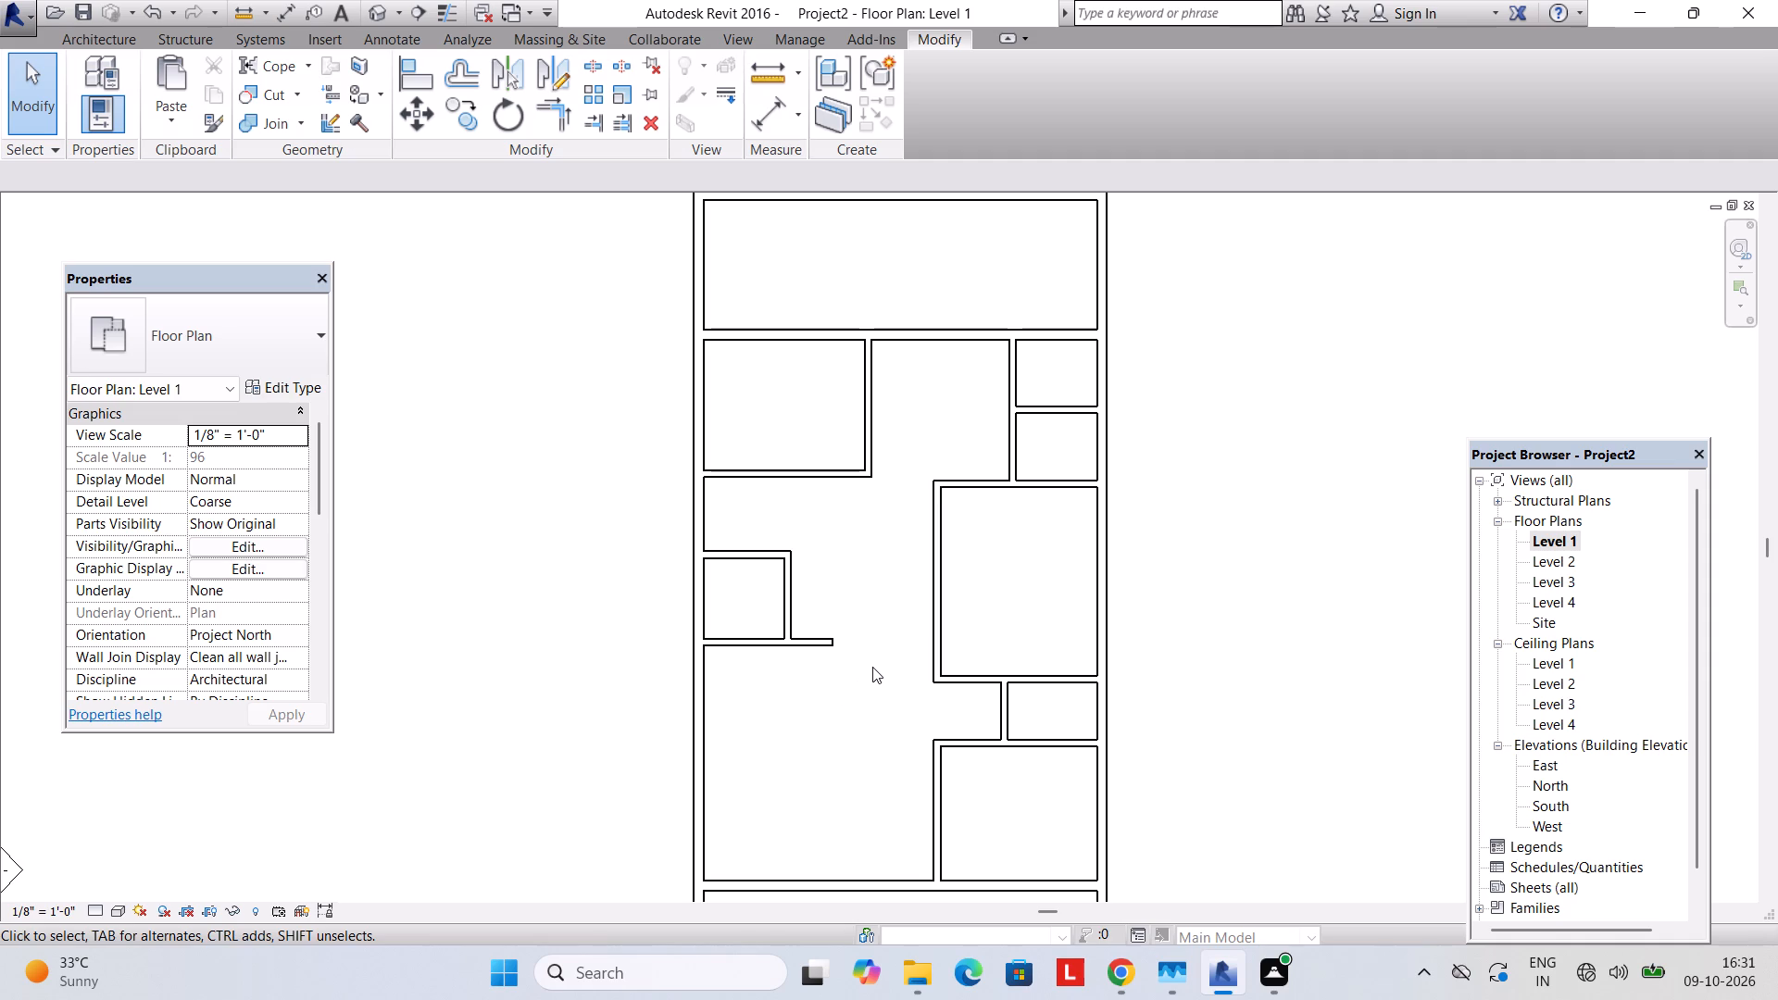
scroll(872, 666, "down", 1)
middle_click_drag(878, 666, 848, 573)
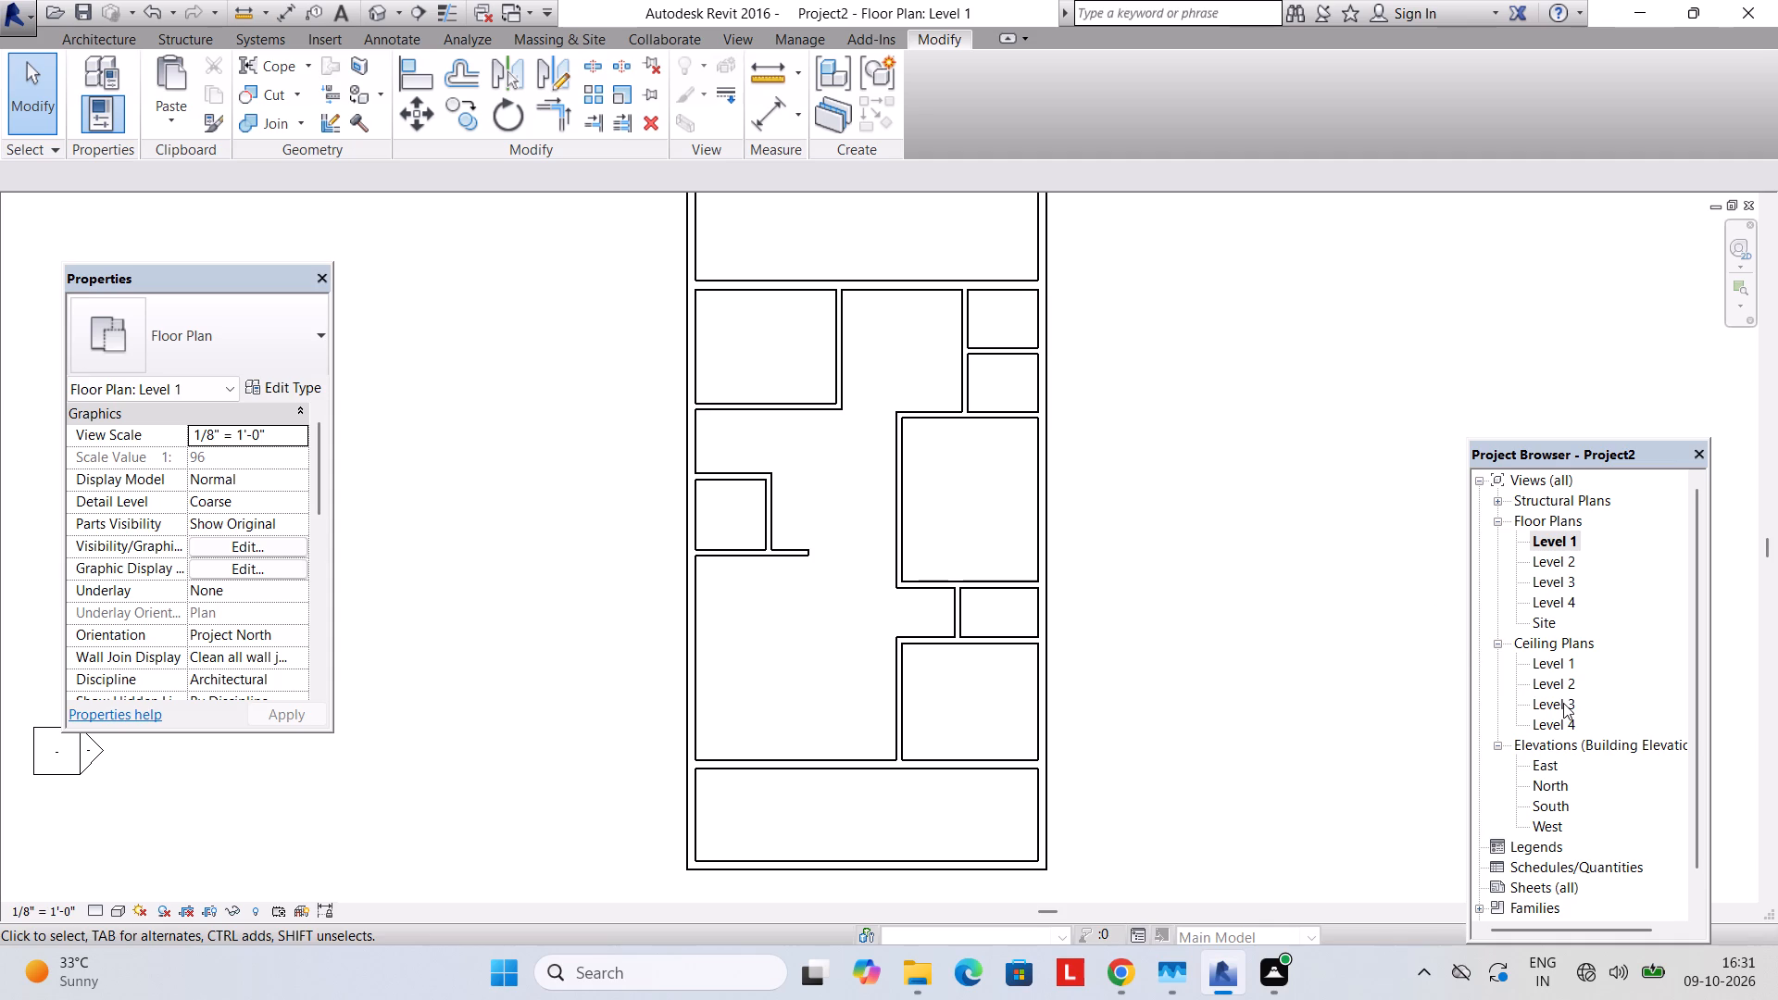
left_click(741, 37)
left_click(678, 123)
left_click(691, 166)
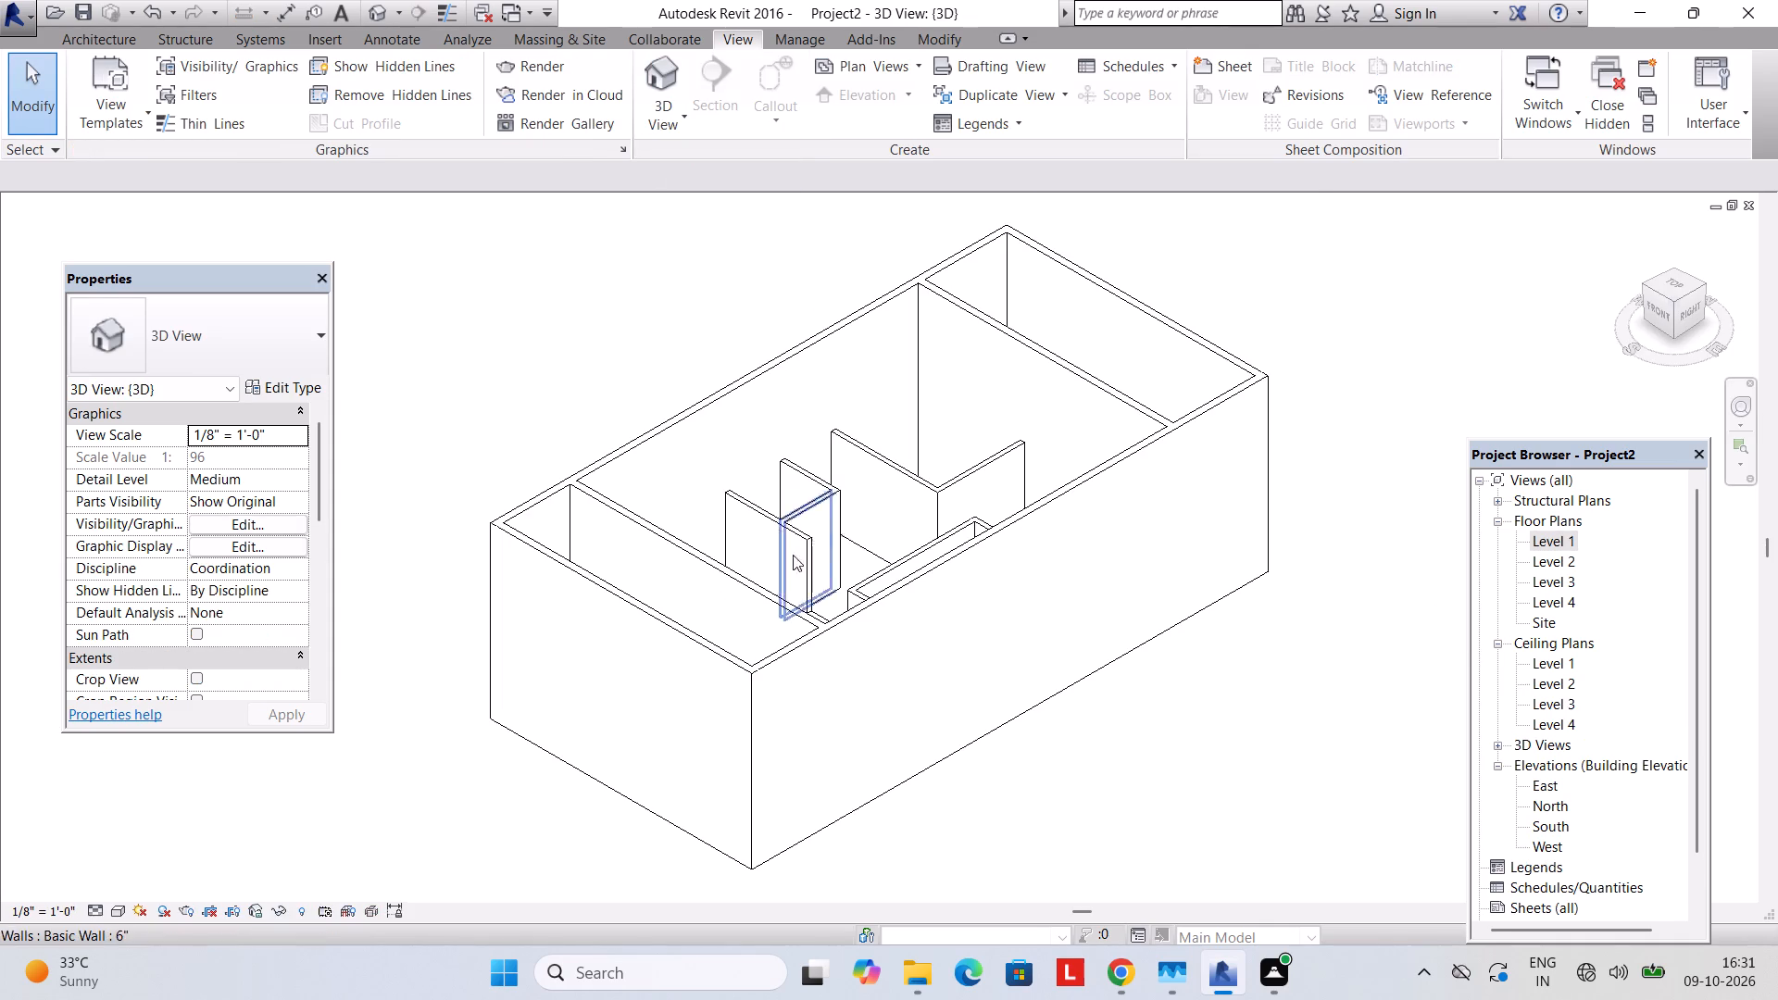
left_click(281, 908)
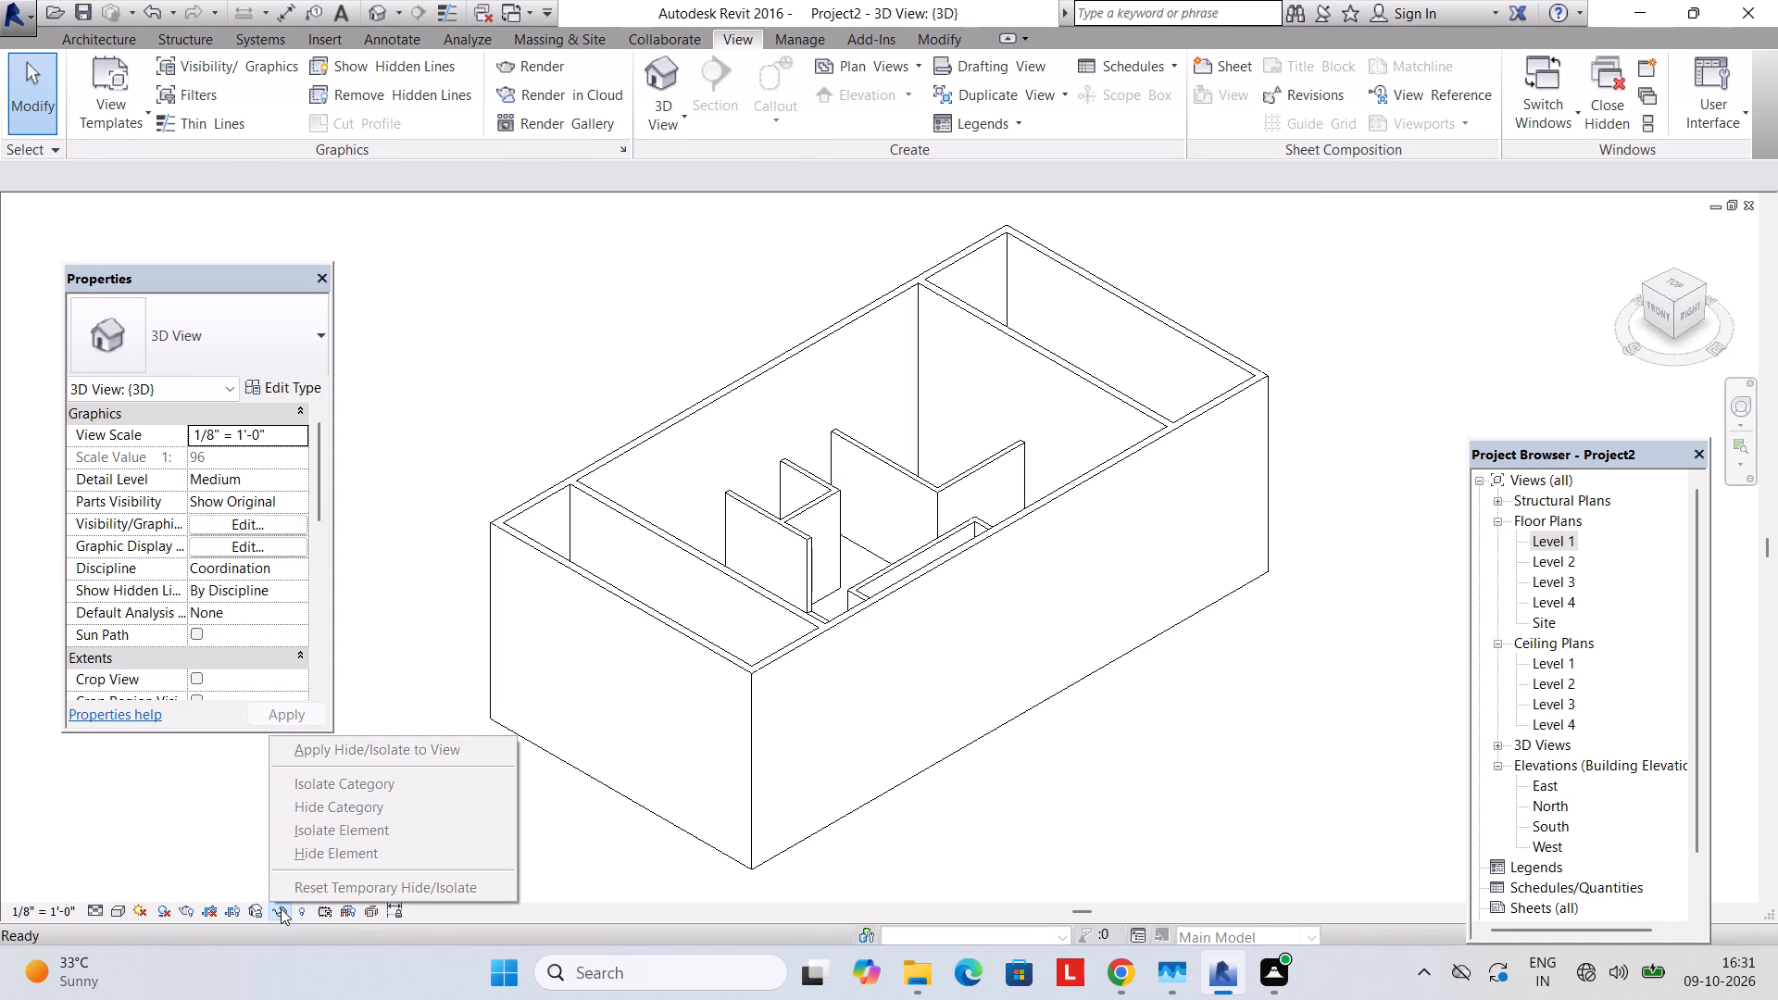
left_click(281, 908)
left_click(117, 910)
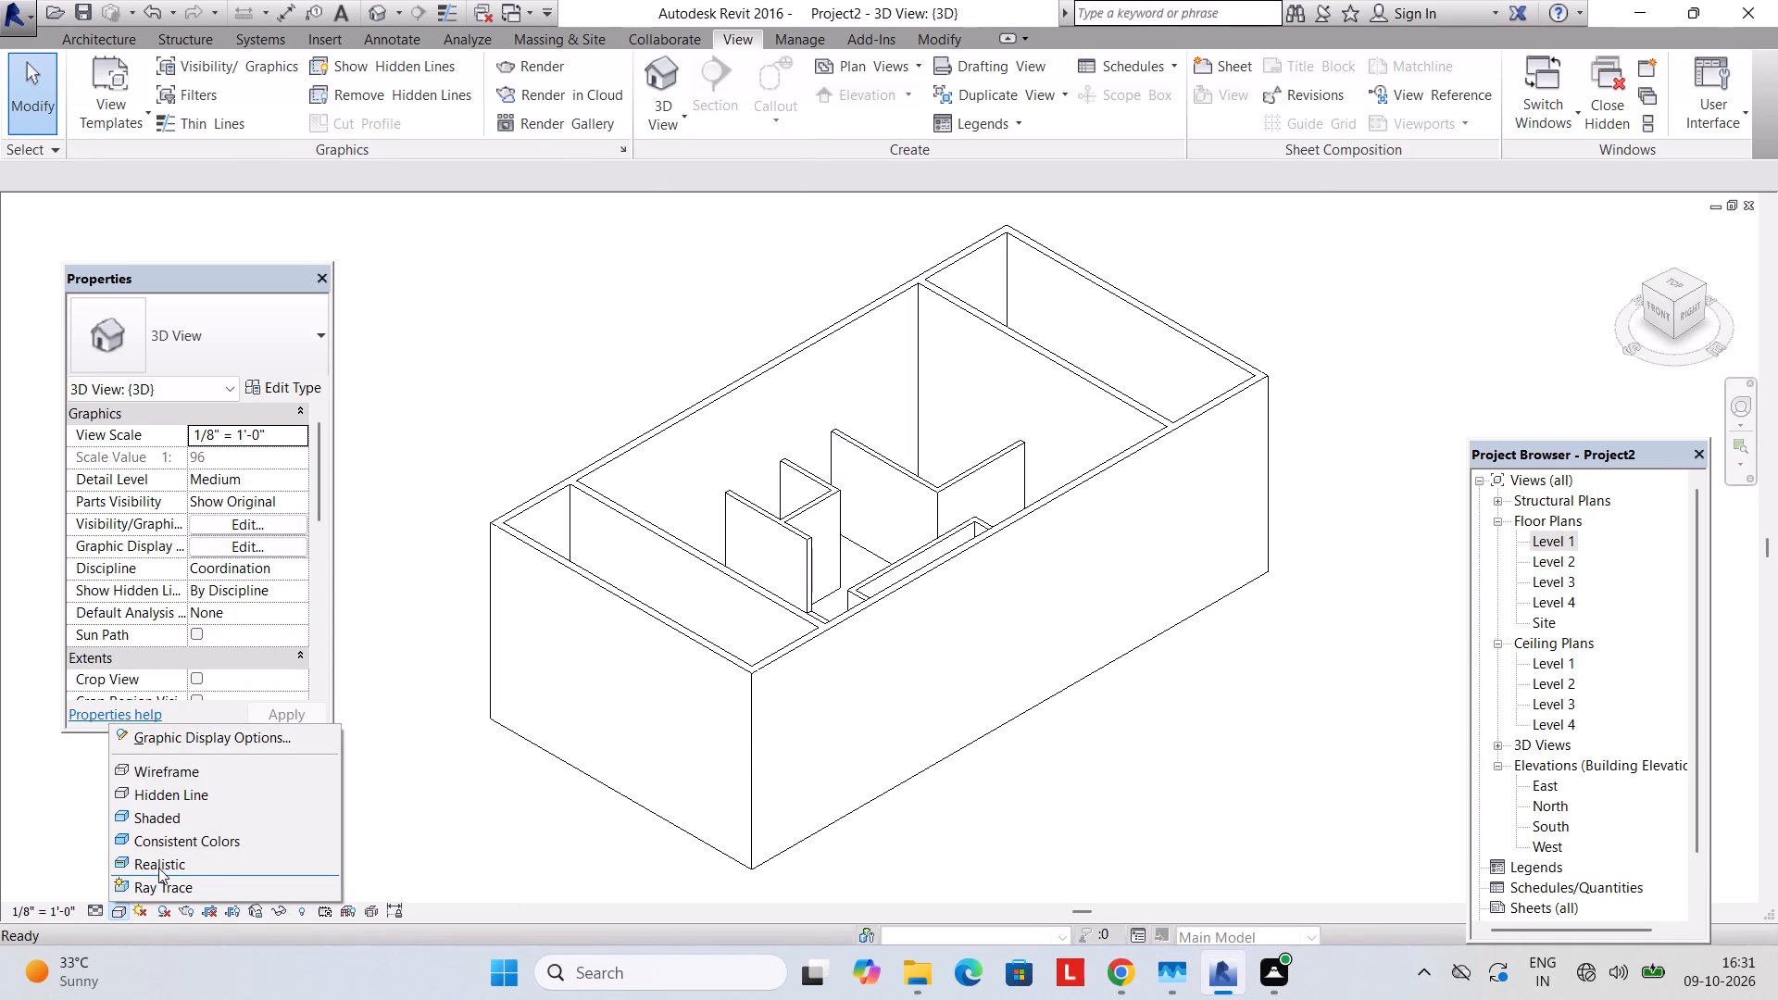
left_click(158, 868)
middle_click_drag(332, 794, 459, 874)
middle_click_drag(511, 763, 609, 956, "shift")
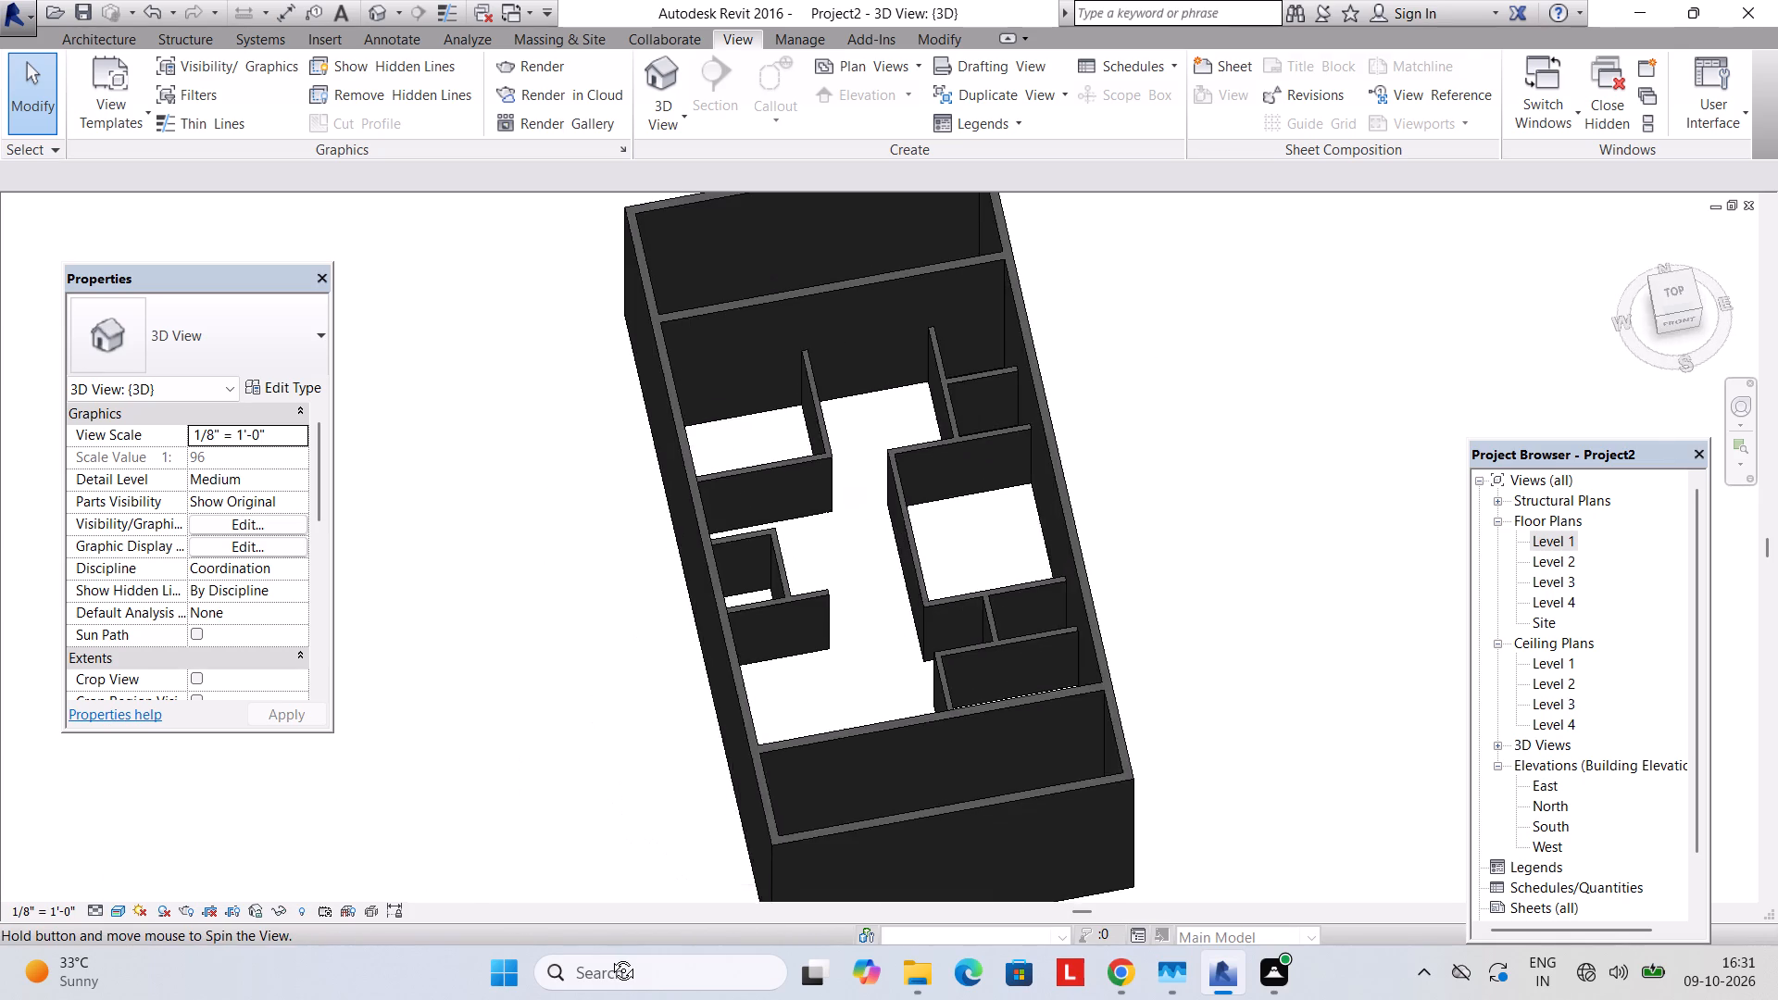
middle_click_drag(609, 956, 512, 818, "shift")
Return to the Level 1 floor plan.
left_click(1569, 528)
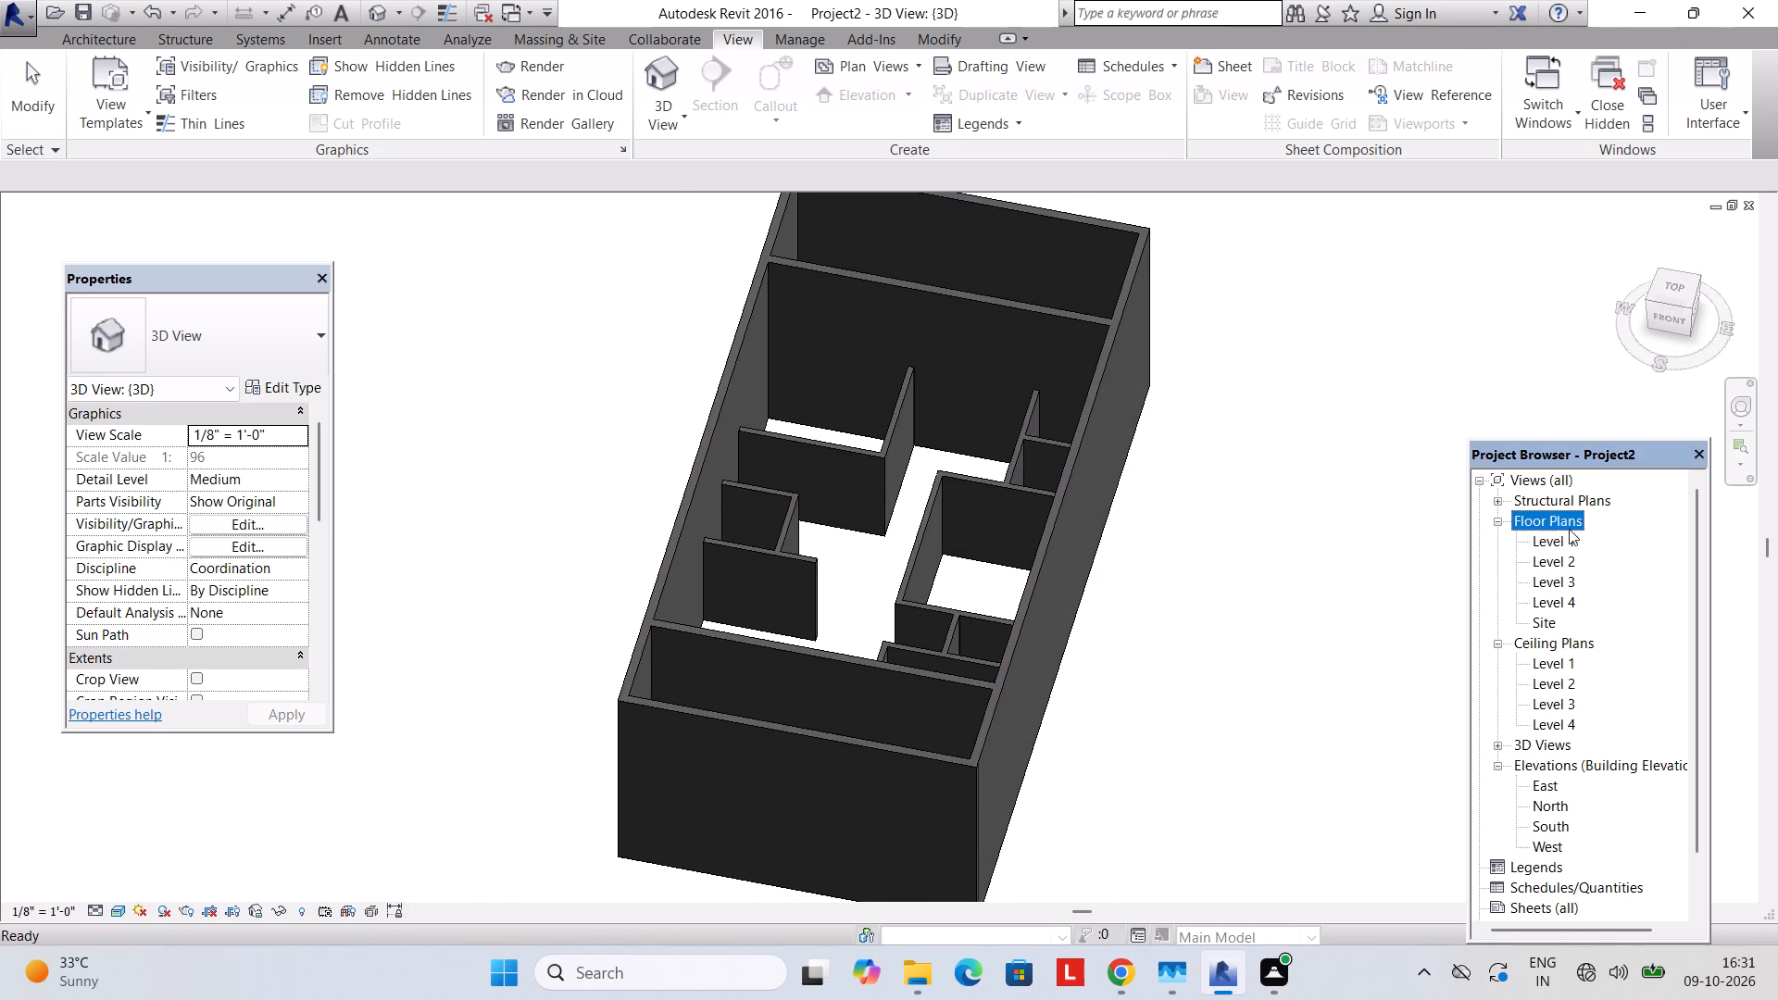
double_click(1566, 538)
left_click(107, 42)
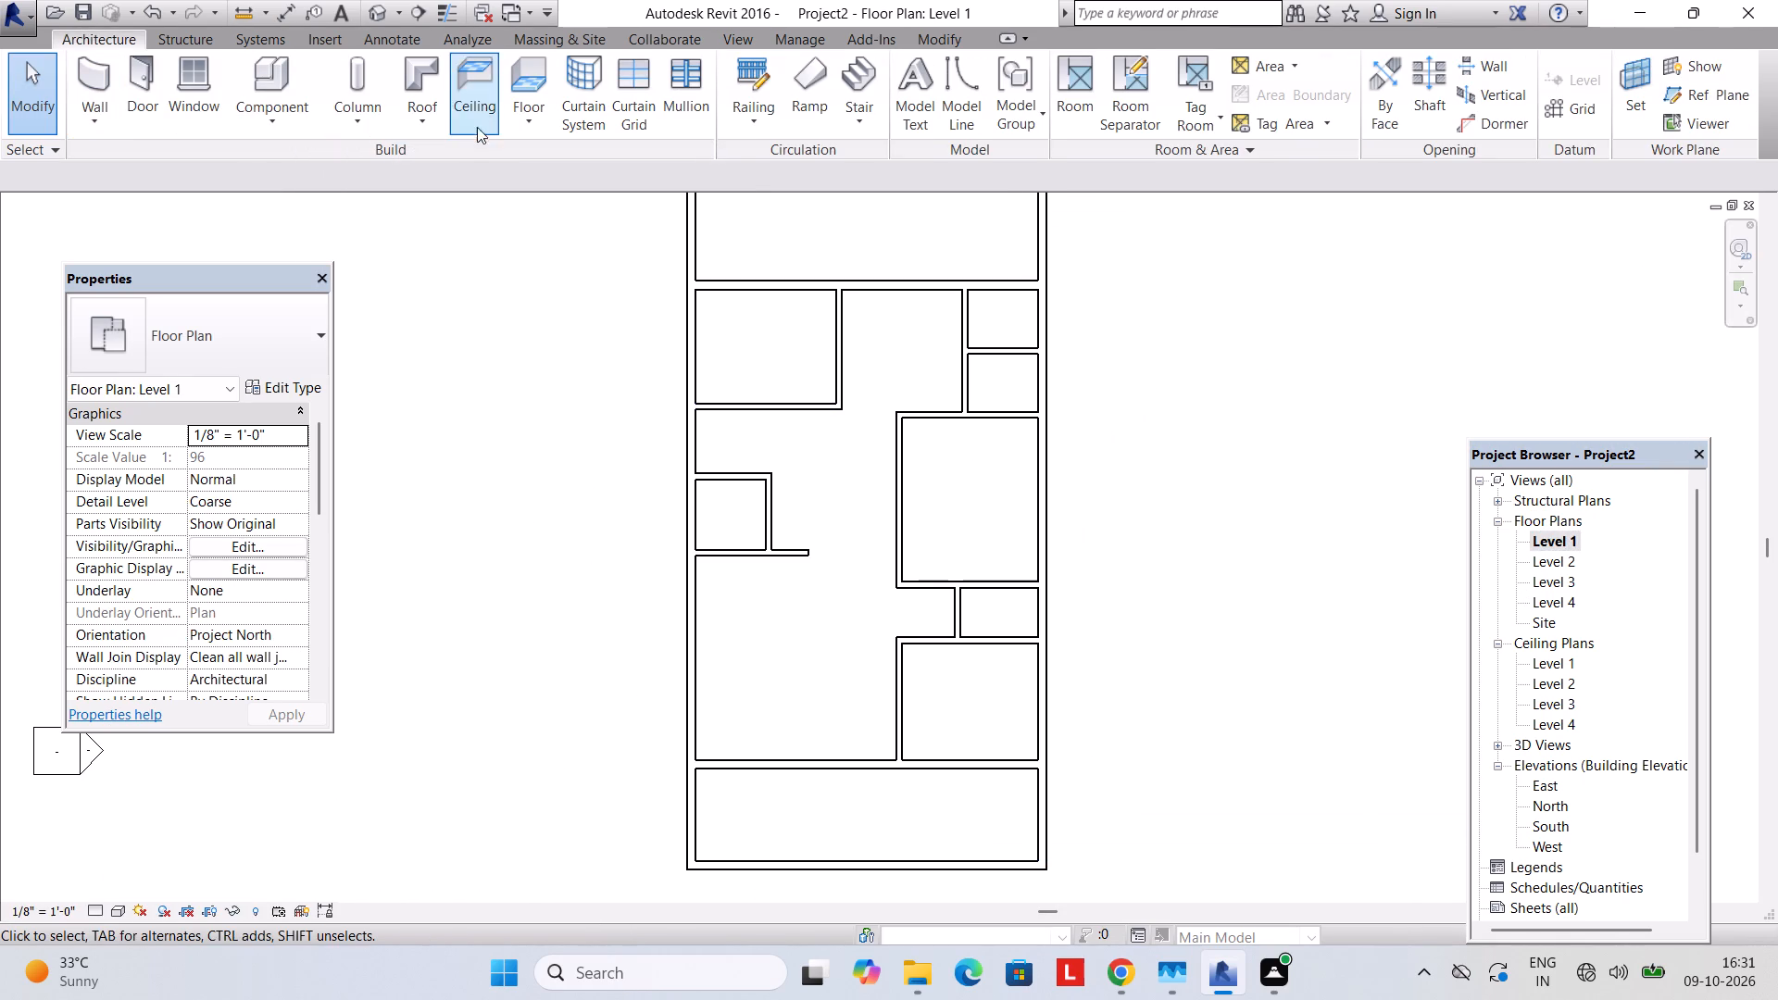
Create a Generic - 12" floor on Level 1 with a rectangular boundary spanning the outer corners of the exterior walls.
left_click(540, 114)
left_click(618, 168)
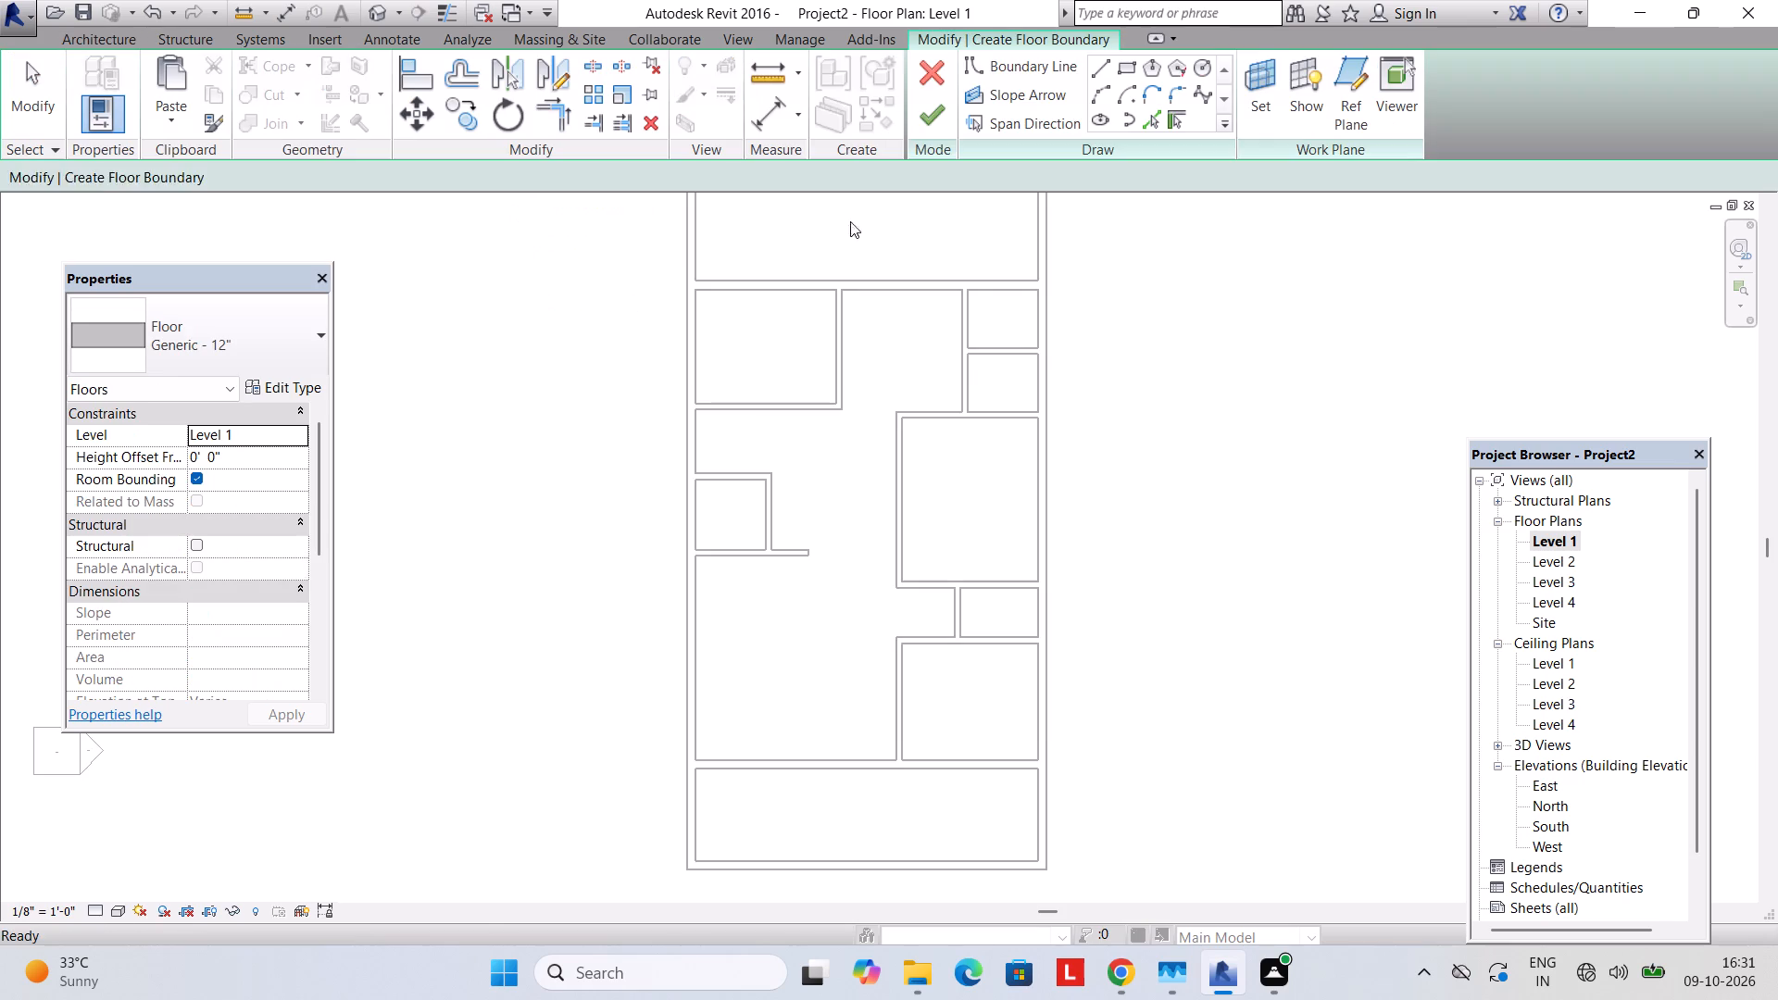
middle_click_drag(873, 221, 802, 329)
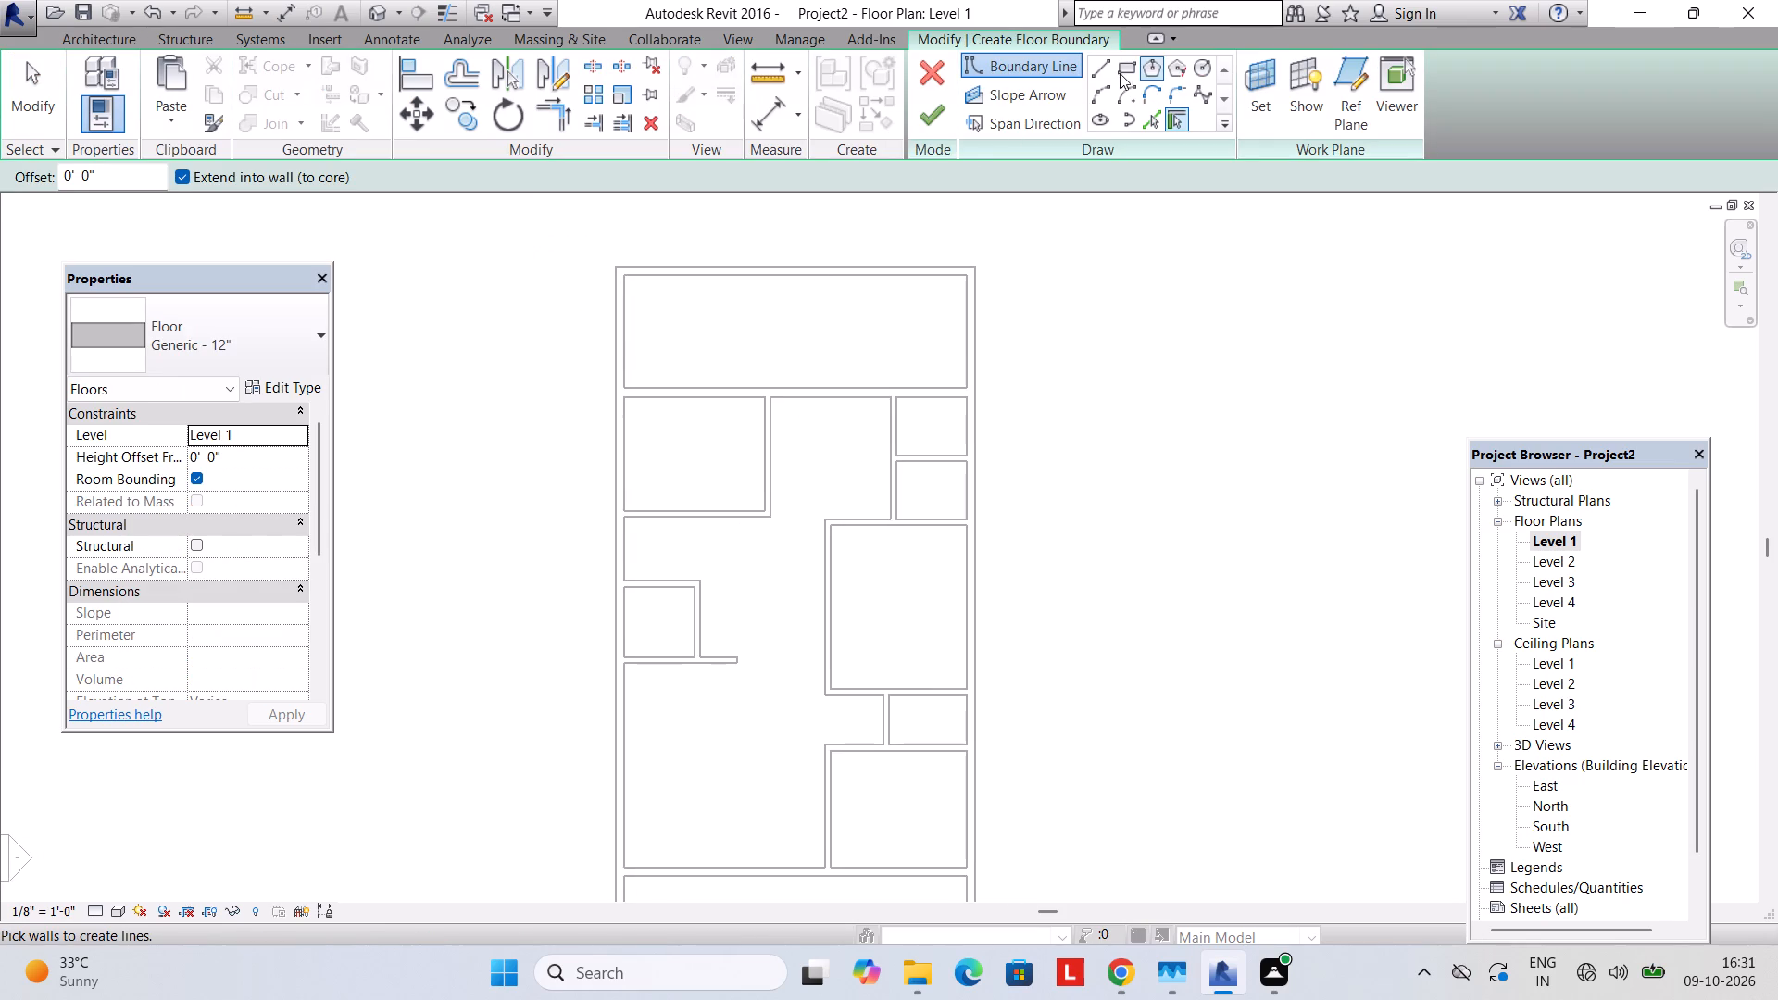
left_click(1116, 69)
middle_click_drag(920, 311, 930, 280)
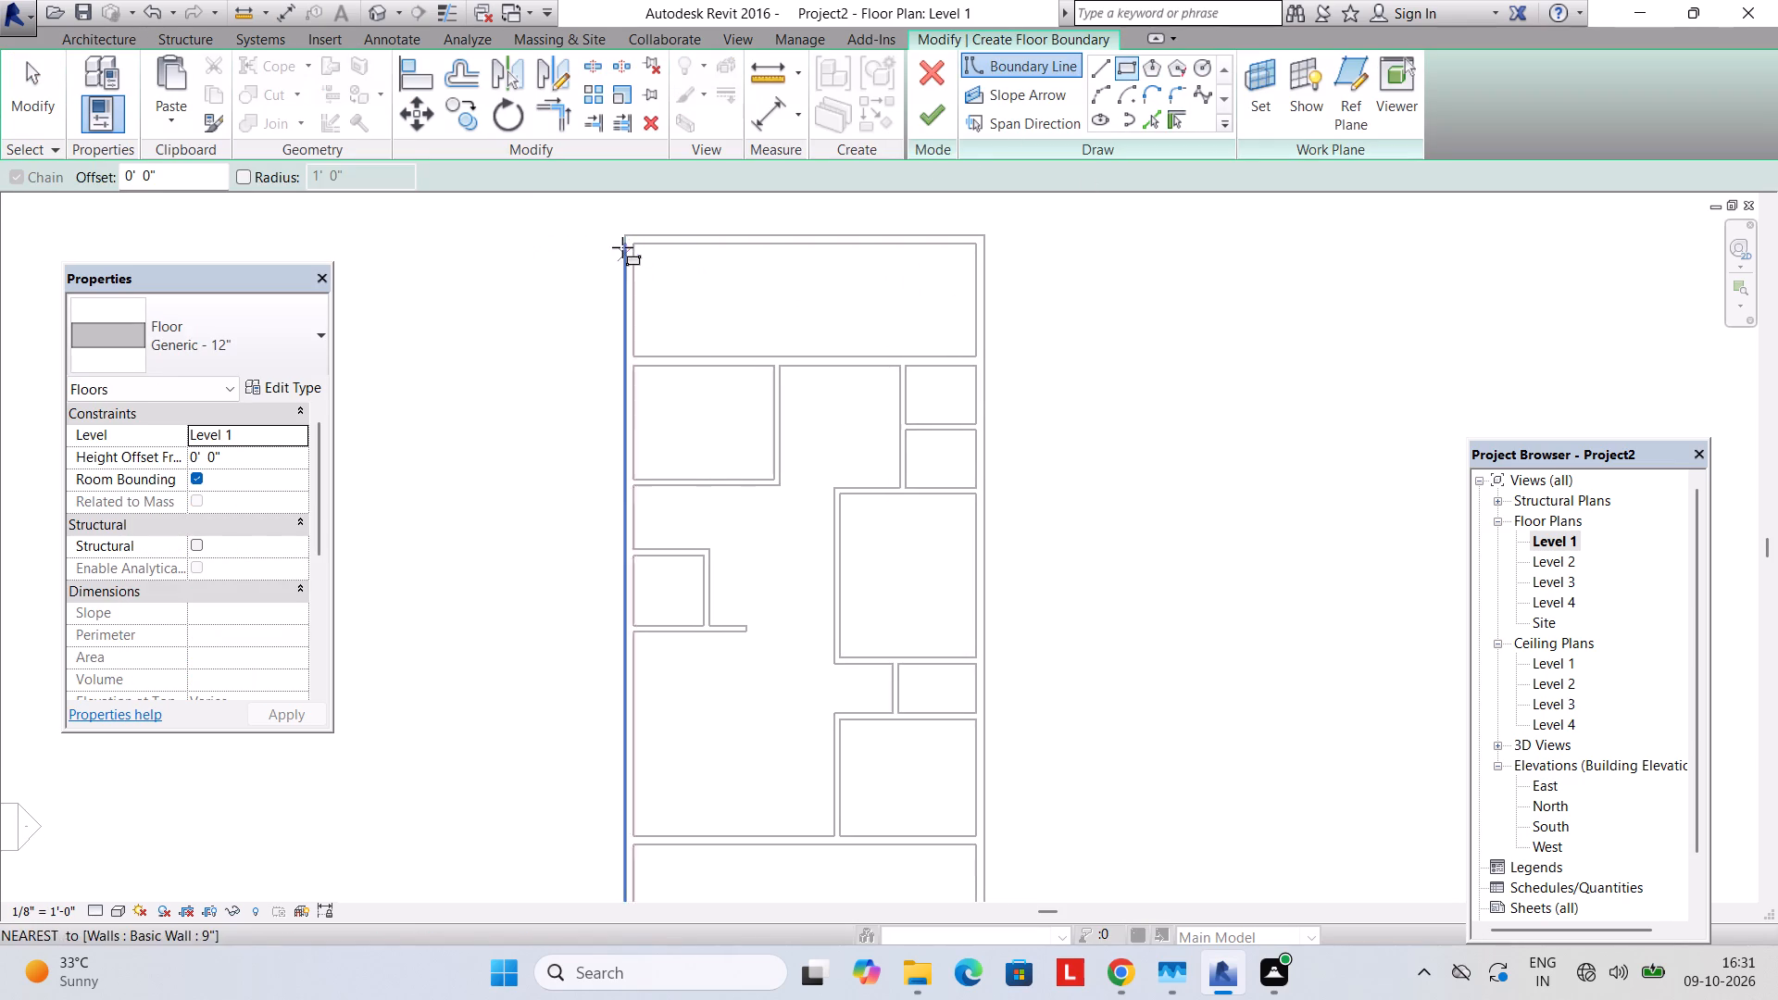
middle_click_drag(623, 246, 652, 246)
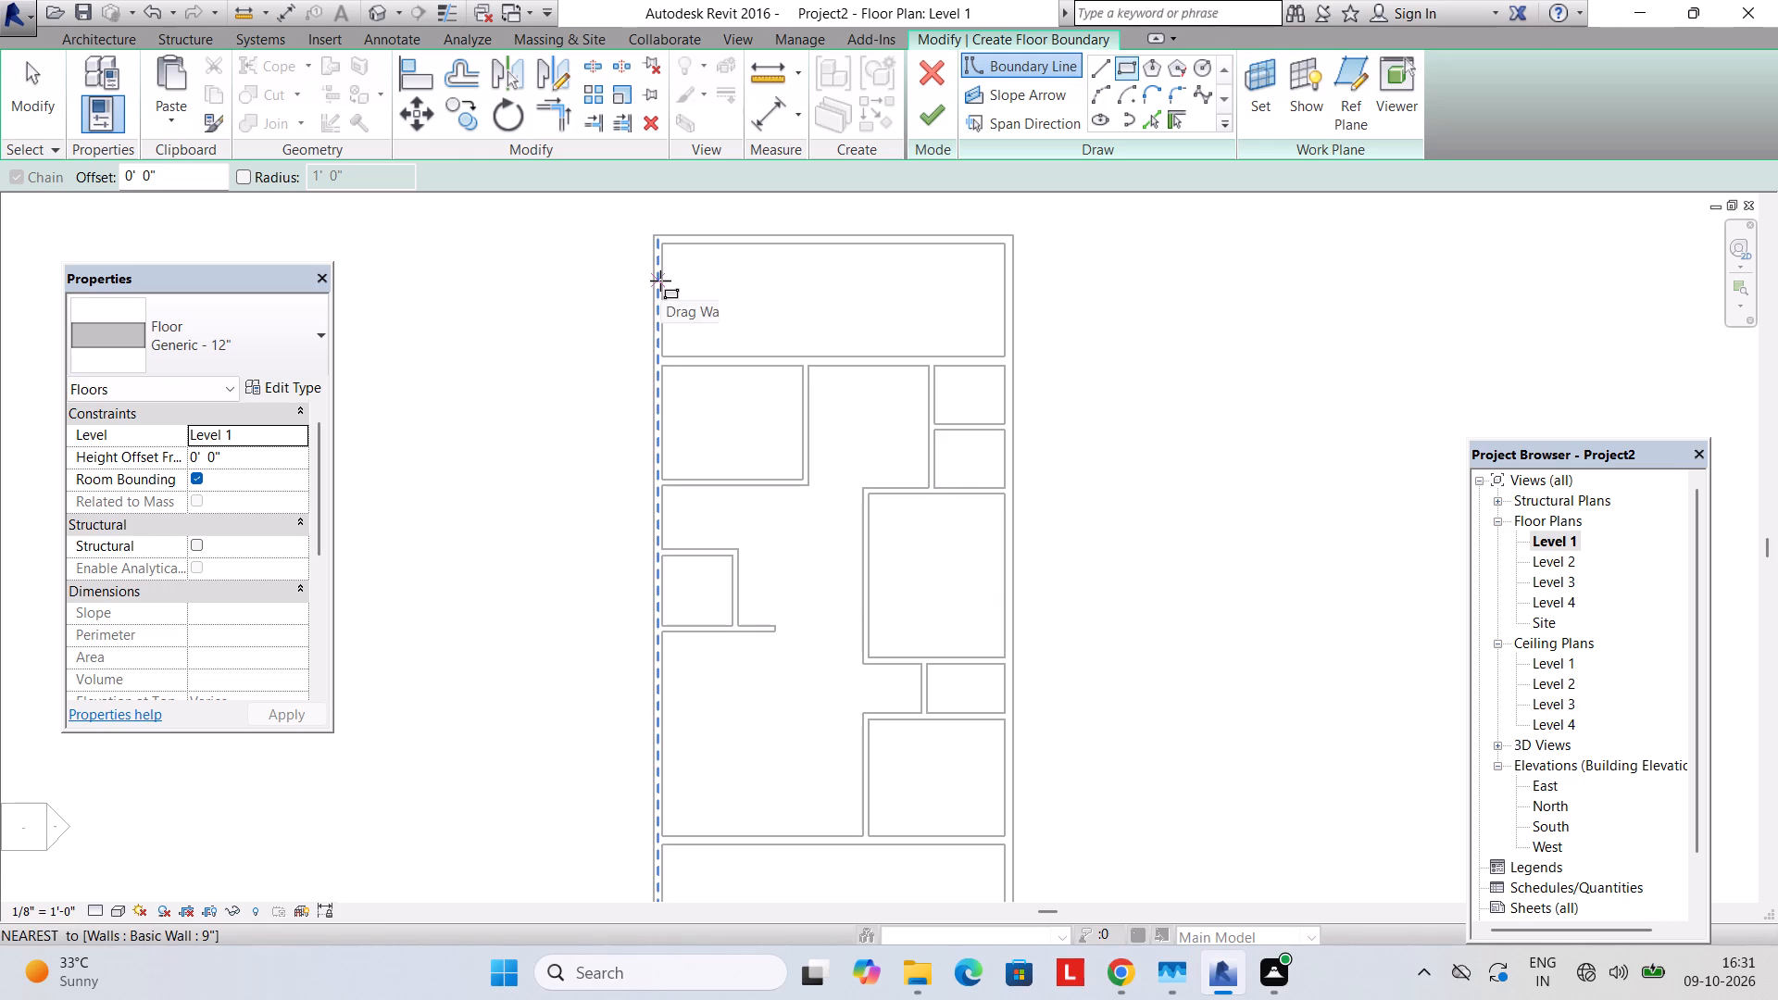
left_click(651, 233)
middle_click_drag(777, 572, 721, 276)
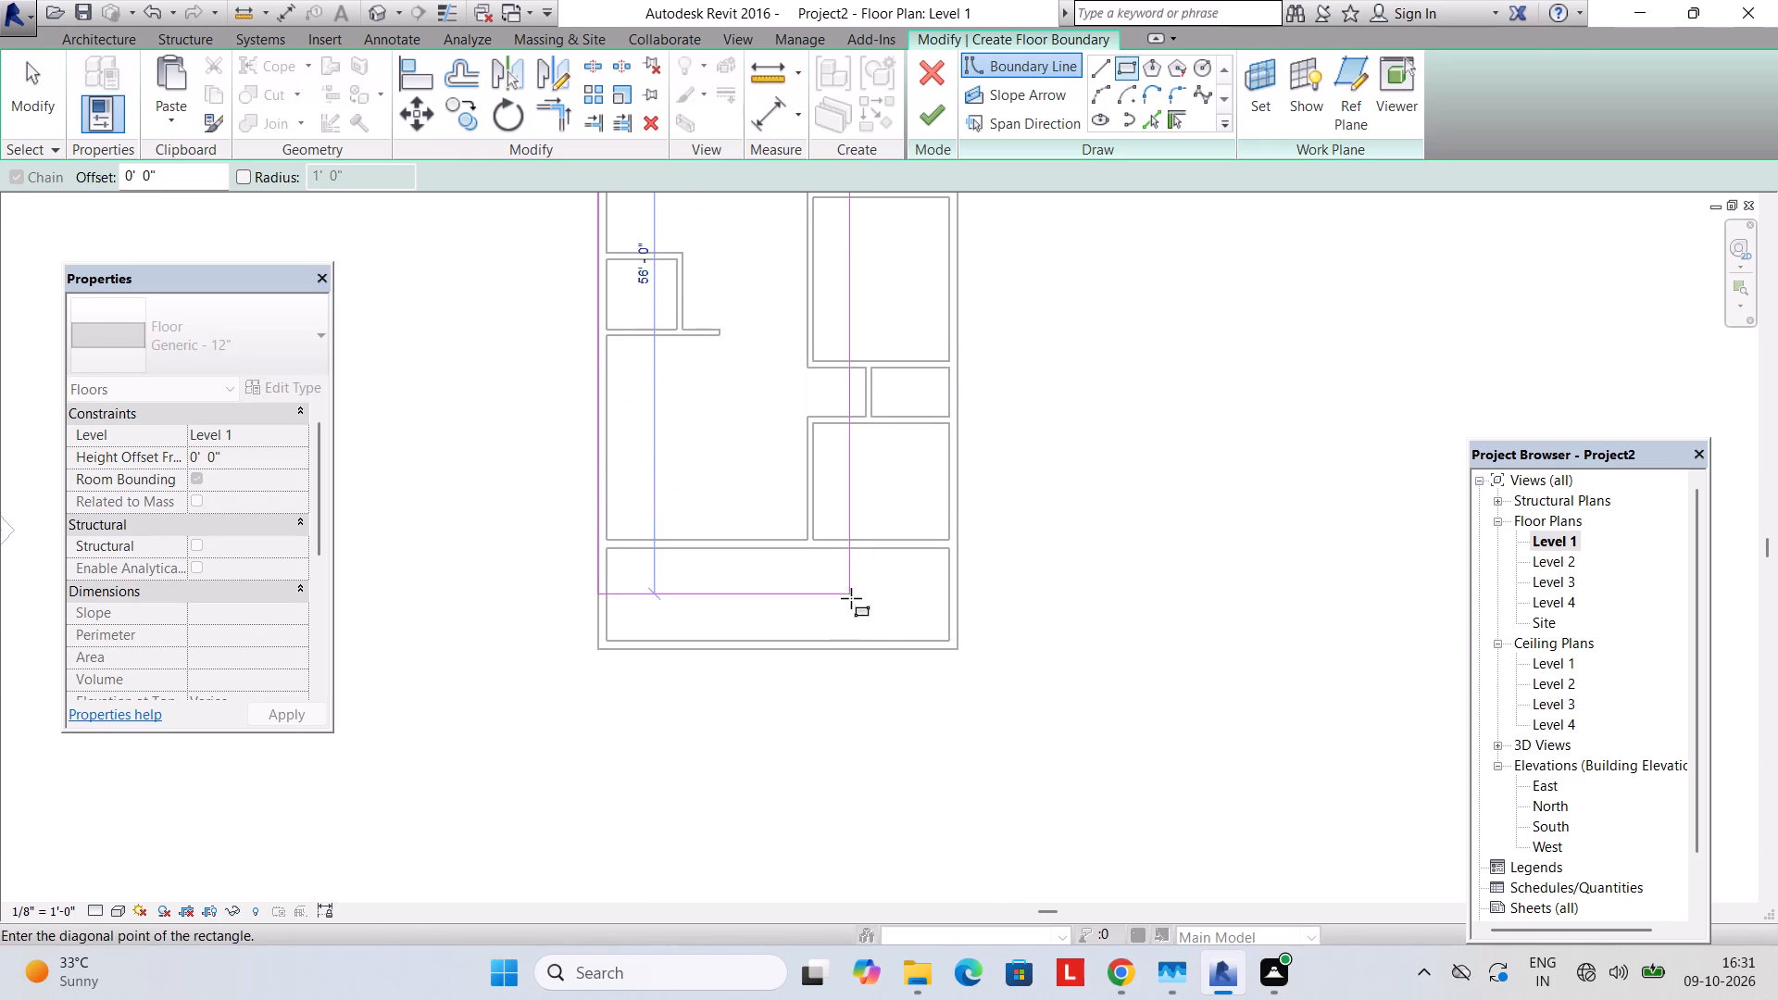
left_click(955, 649)
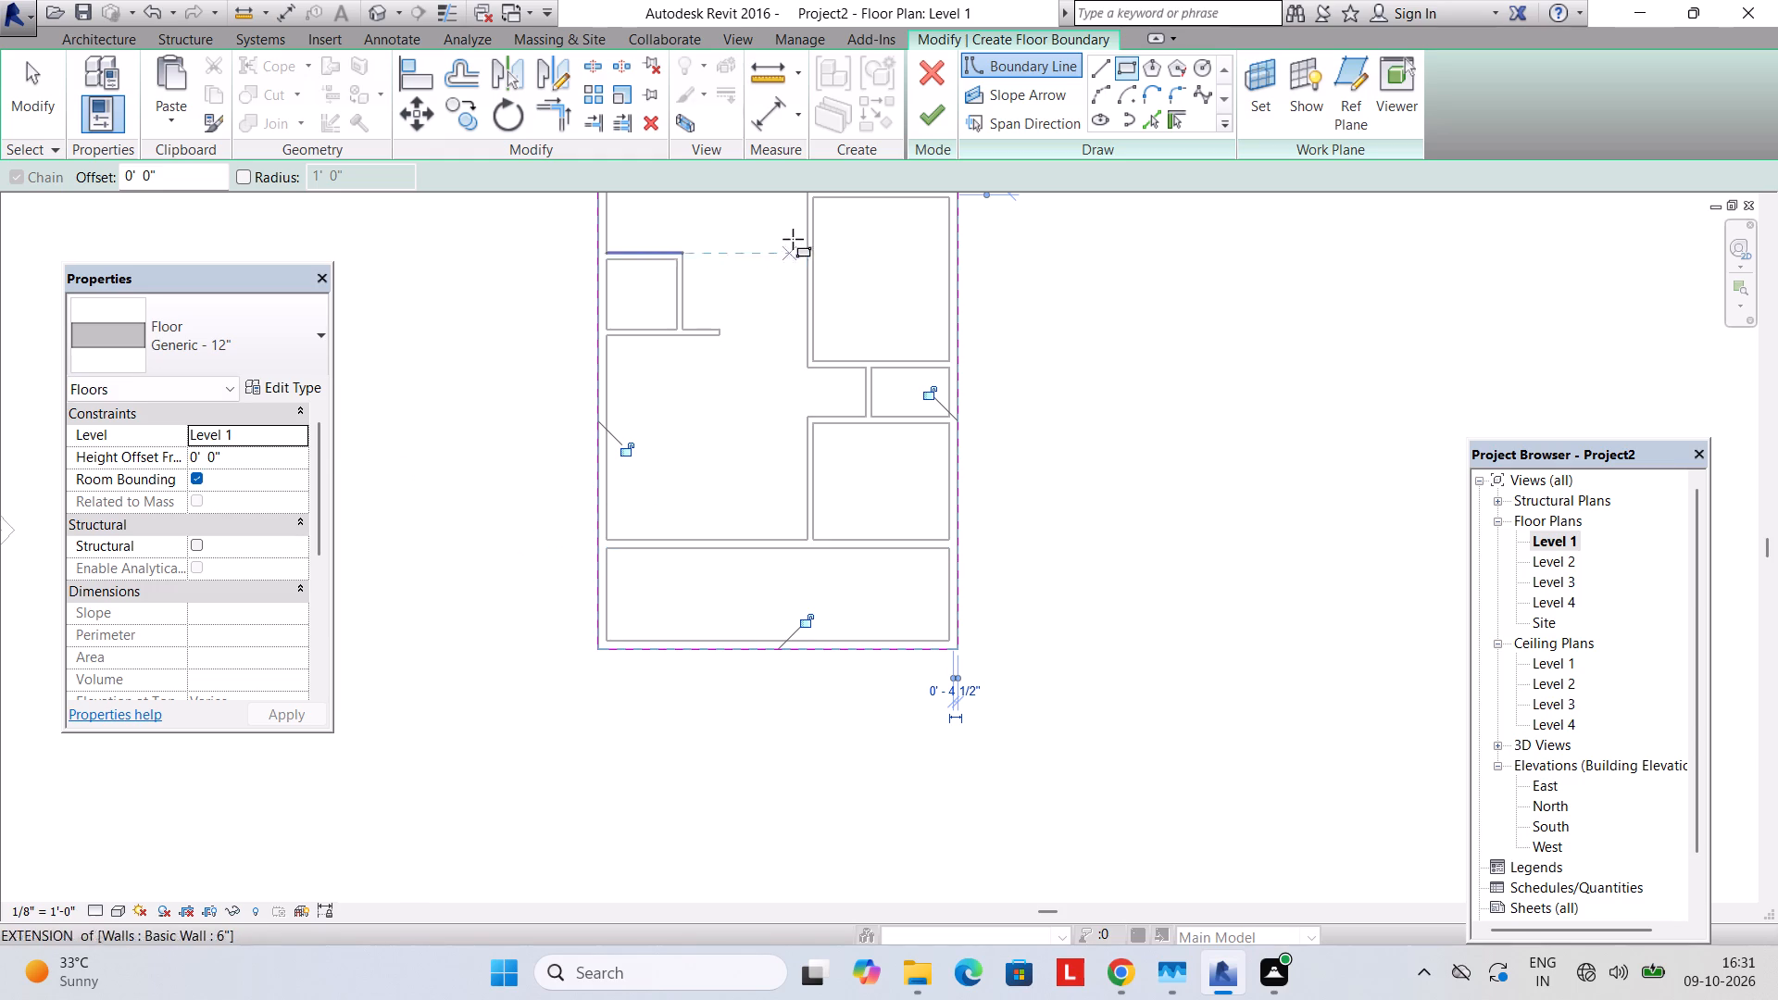
left_click(938, 122)
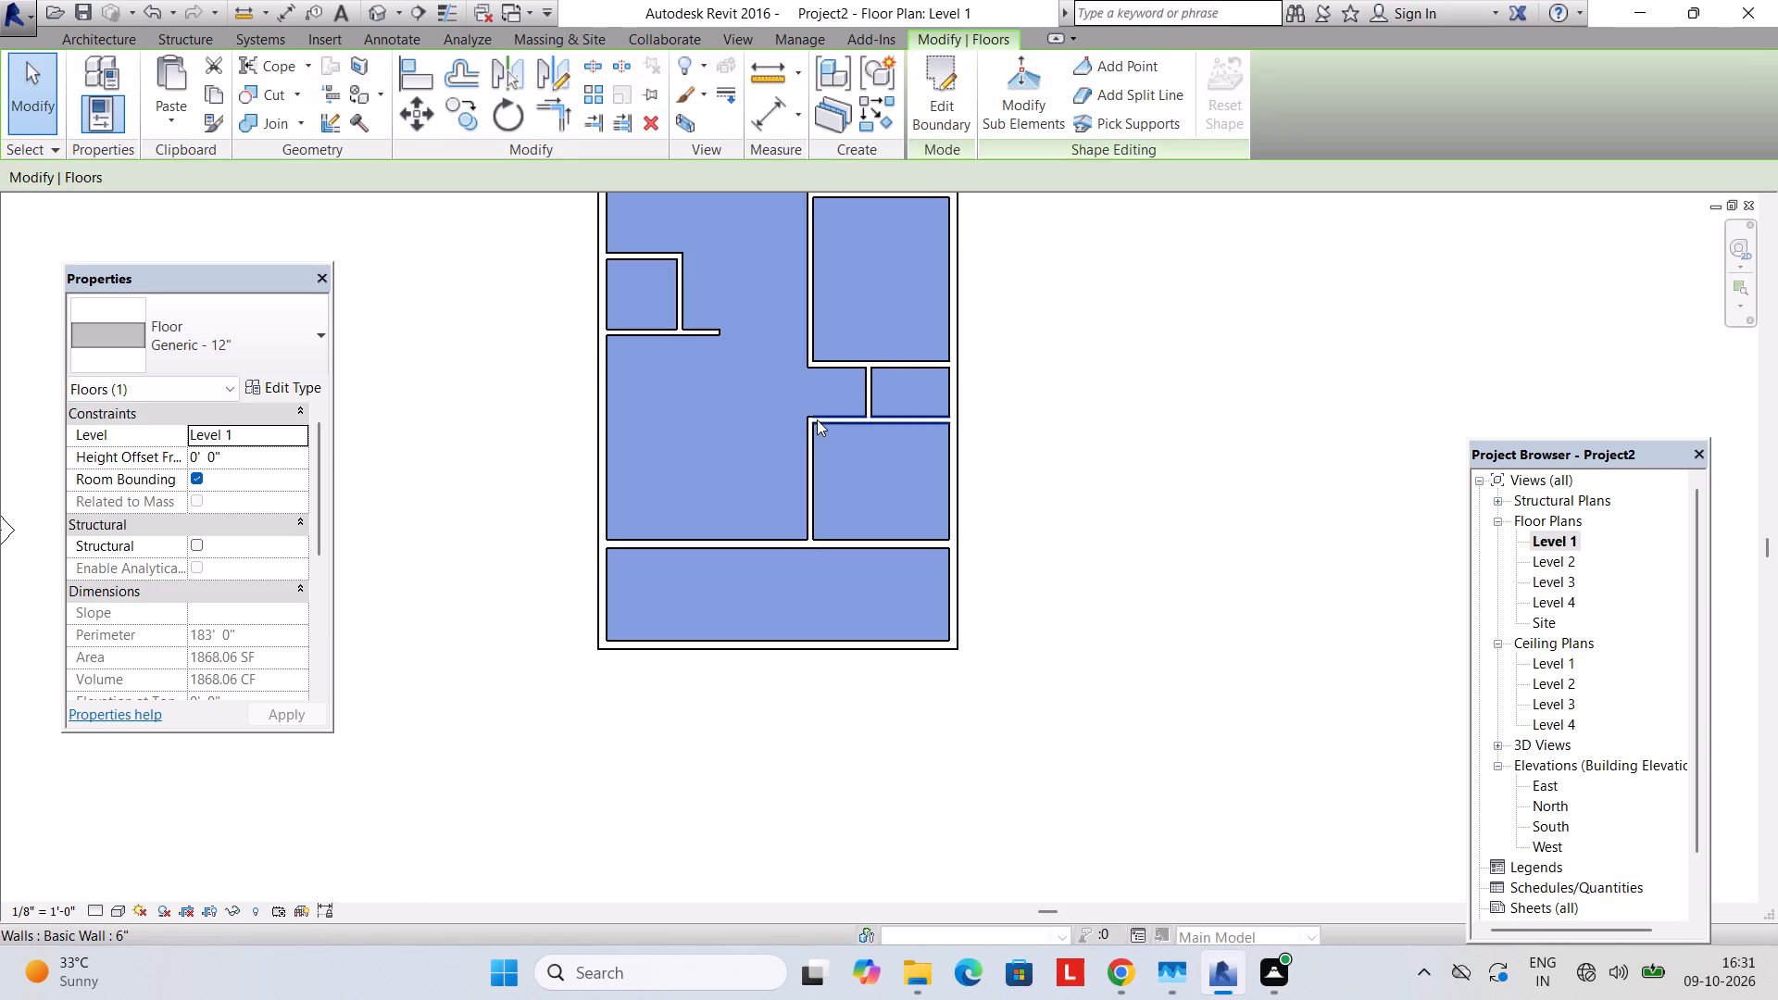
key("Escape")
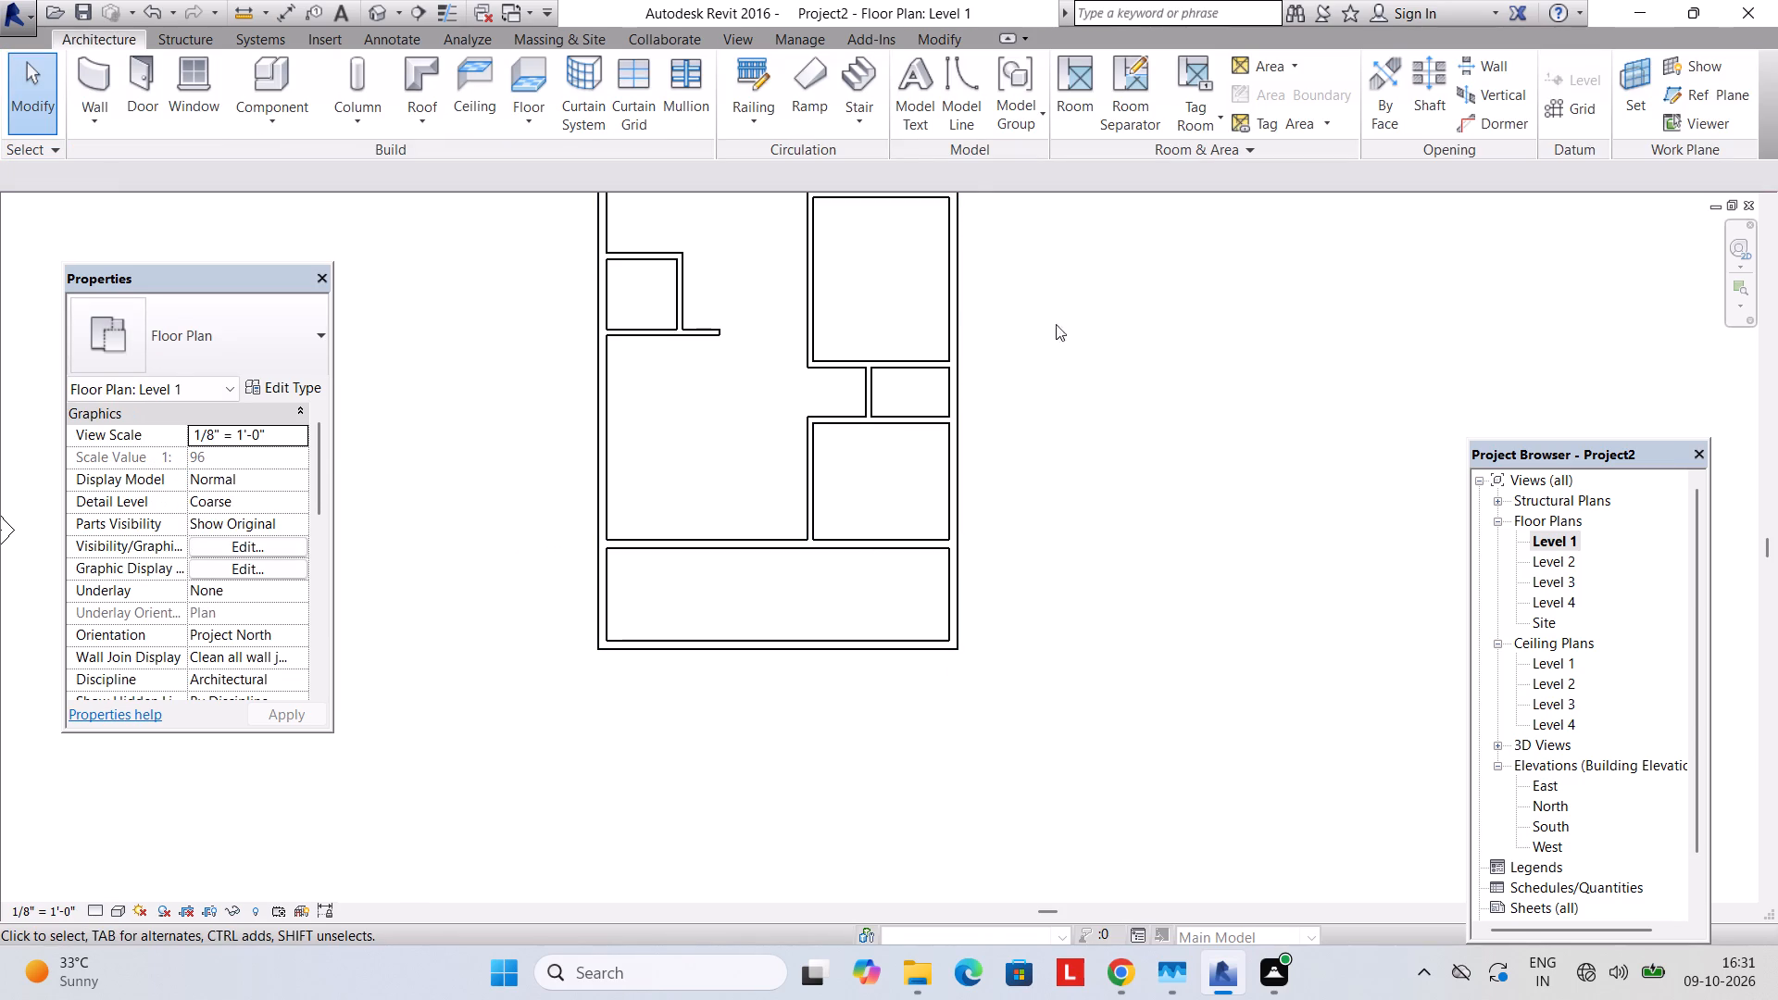
Inspect the new floor and the wall heights from several angles in the default 3D view.
left_click(736, 27)
left_click(736, 39)
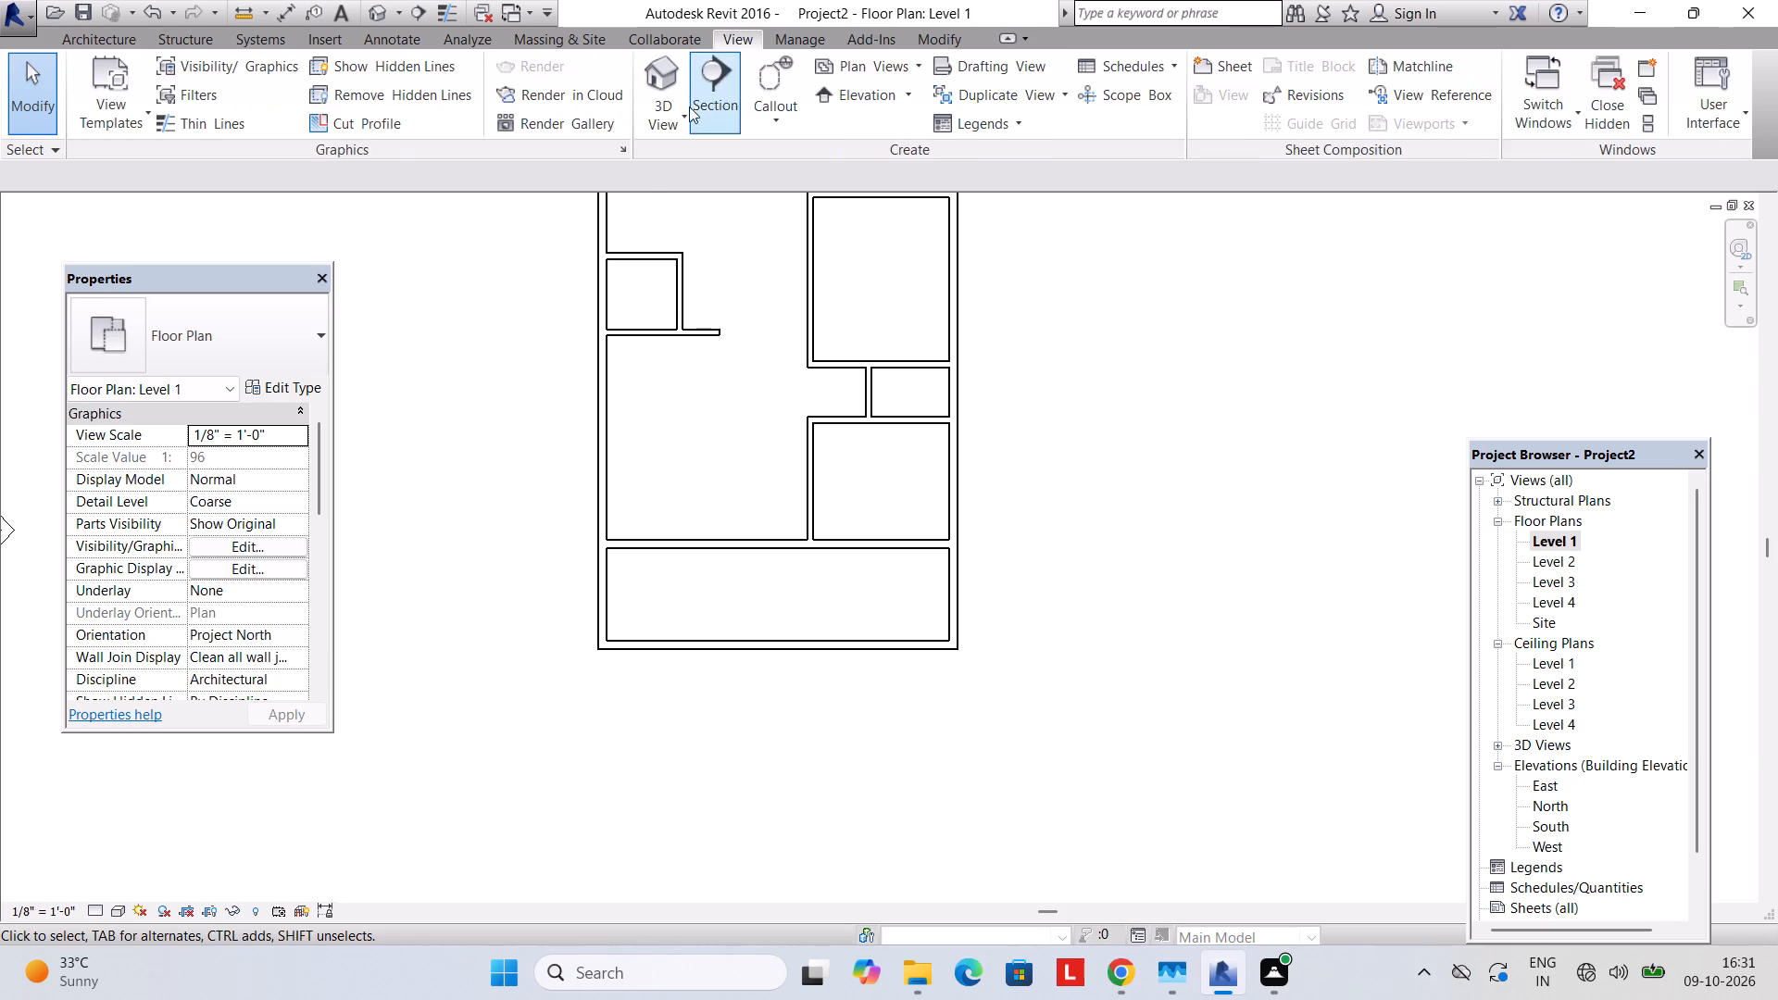
left_click(670, 105)
left_click(691, 150)
middle_click_drag(766, 403, 884, 628, "shift")
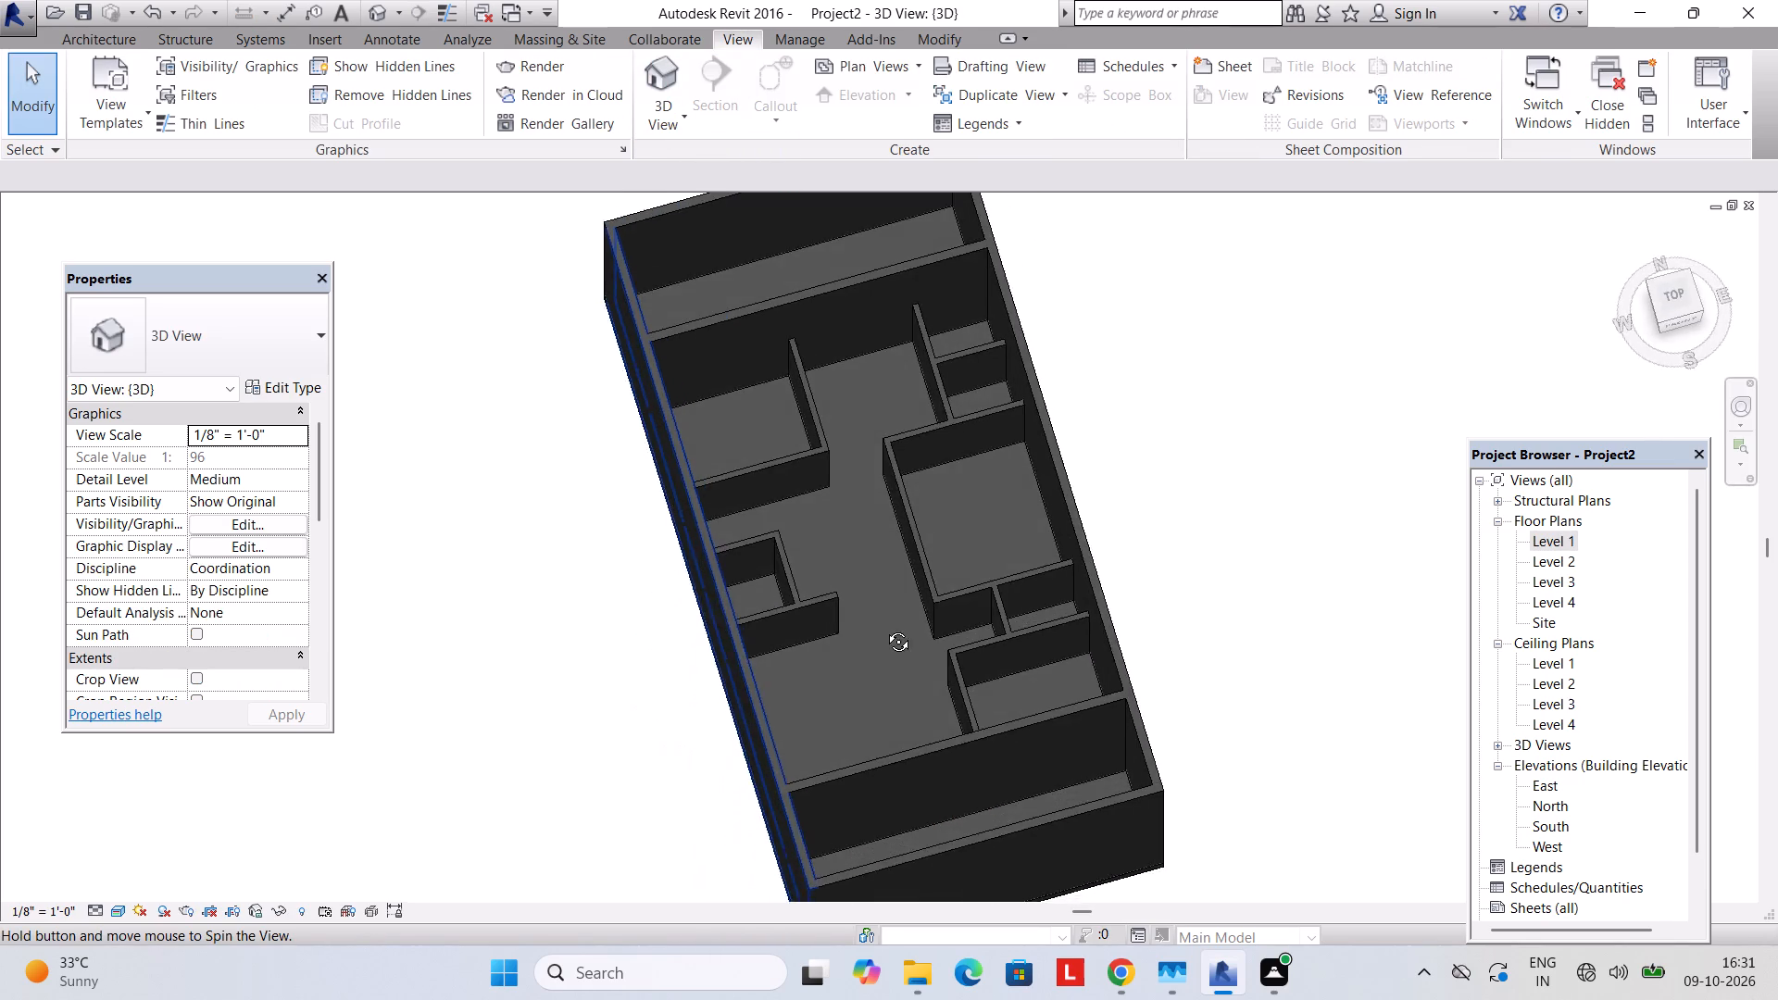
middle_click_drag(884, 628, 795, 283, "shift")
middle_click_drag(836, 364, 882, 255, "shift")
scroll(858, 315, "down", 1, "shift")
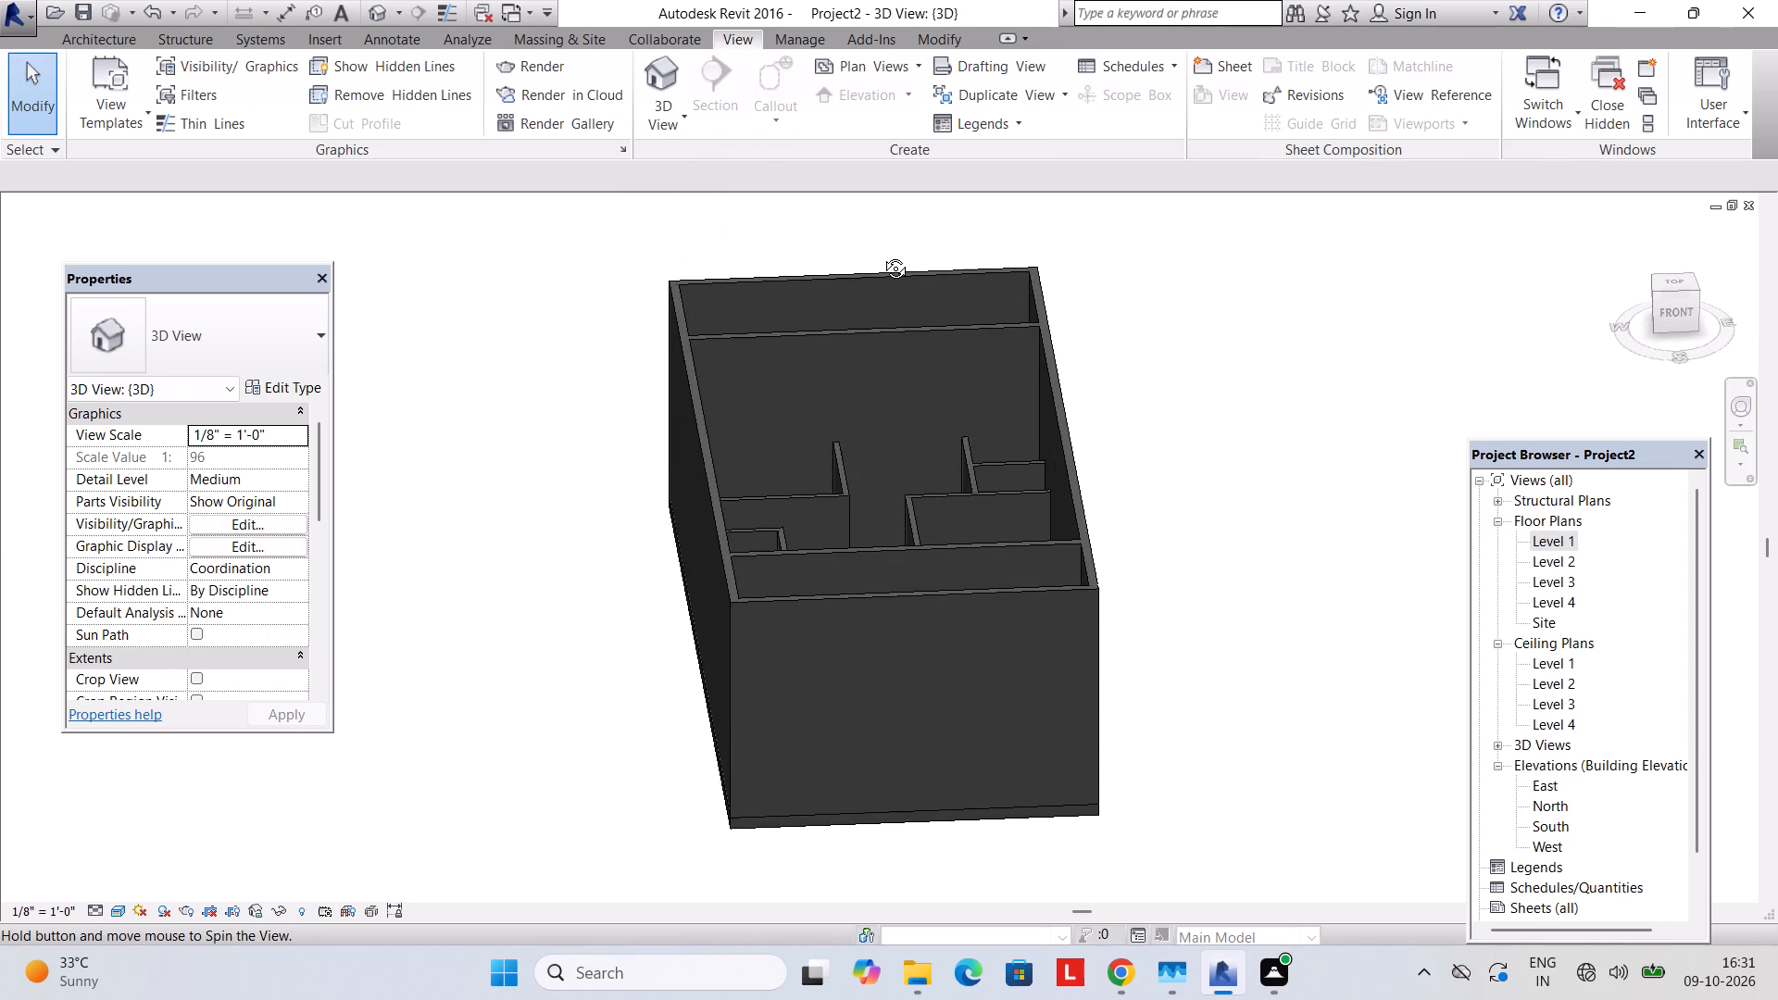
middle_click_drag(882, 255, 877, 284, "shift")
middle_click_drag(873, 316, 870, 306, "shift")
middle_click_drag(902, 395, 927, 523, "shift")
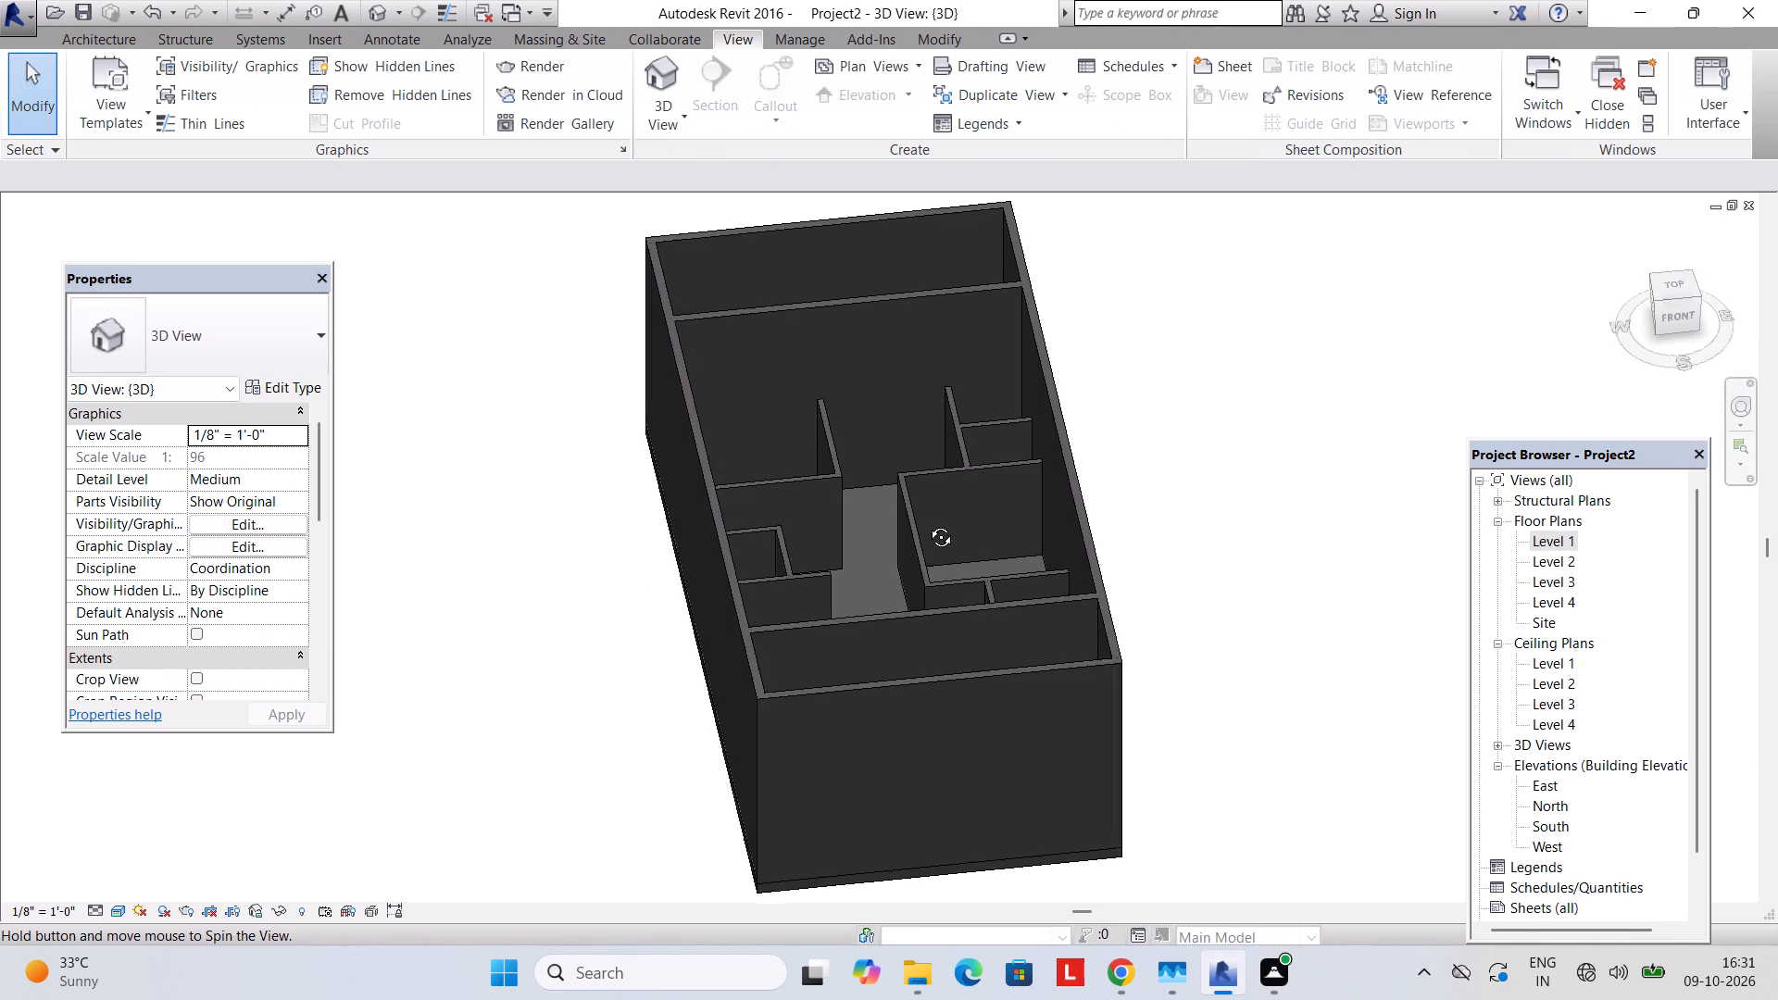
middle_click_drag(927, 523, 927, 525, "shift")
On the Level 1 floor plan, select all instances of the 9" wall type and set their unconnected height to 10'.
double_click(1550, 534)
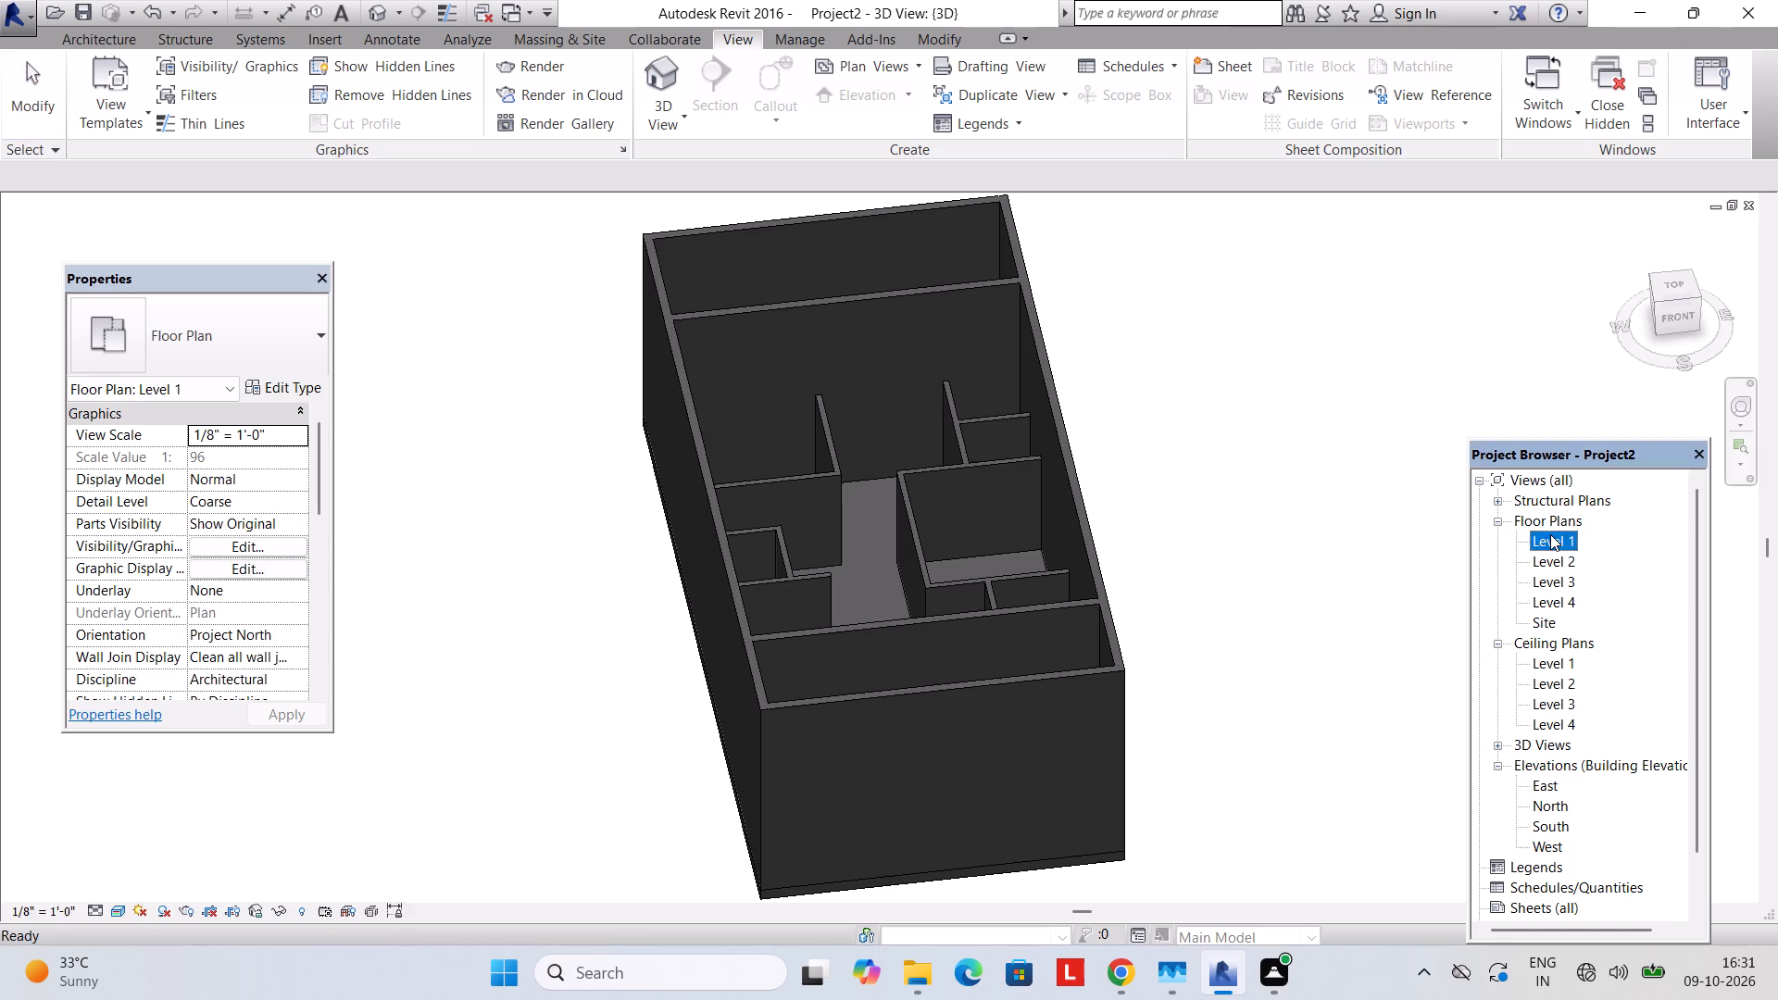
left_click(788, 655)
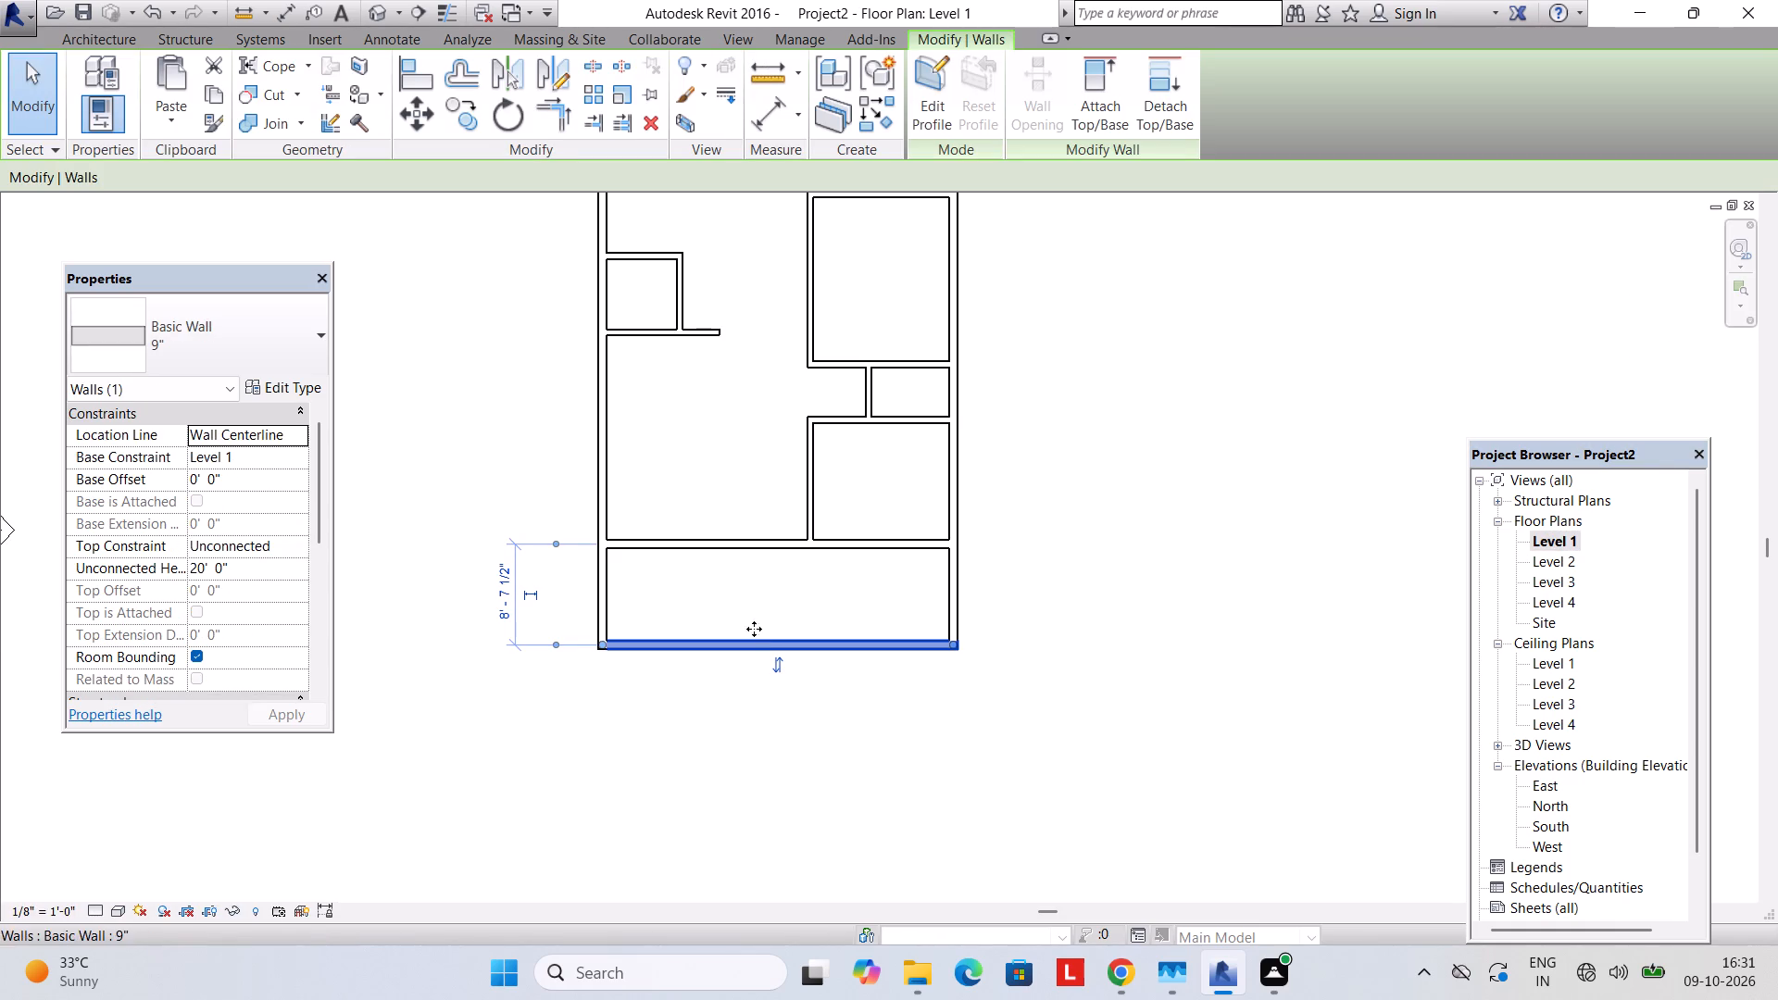
type("sa")
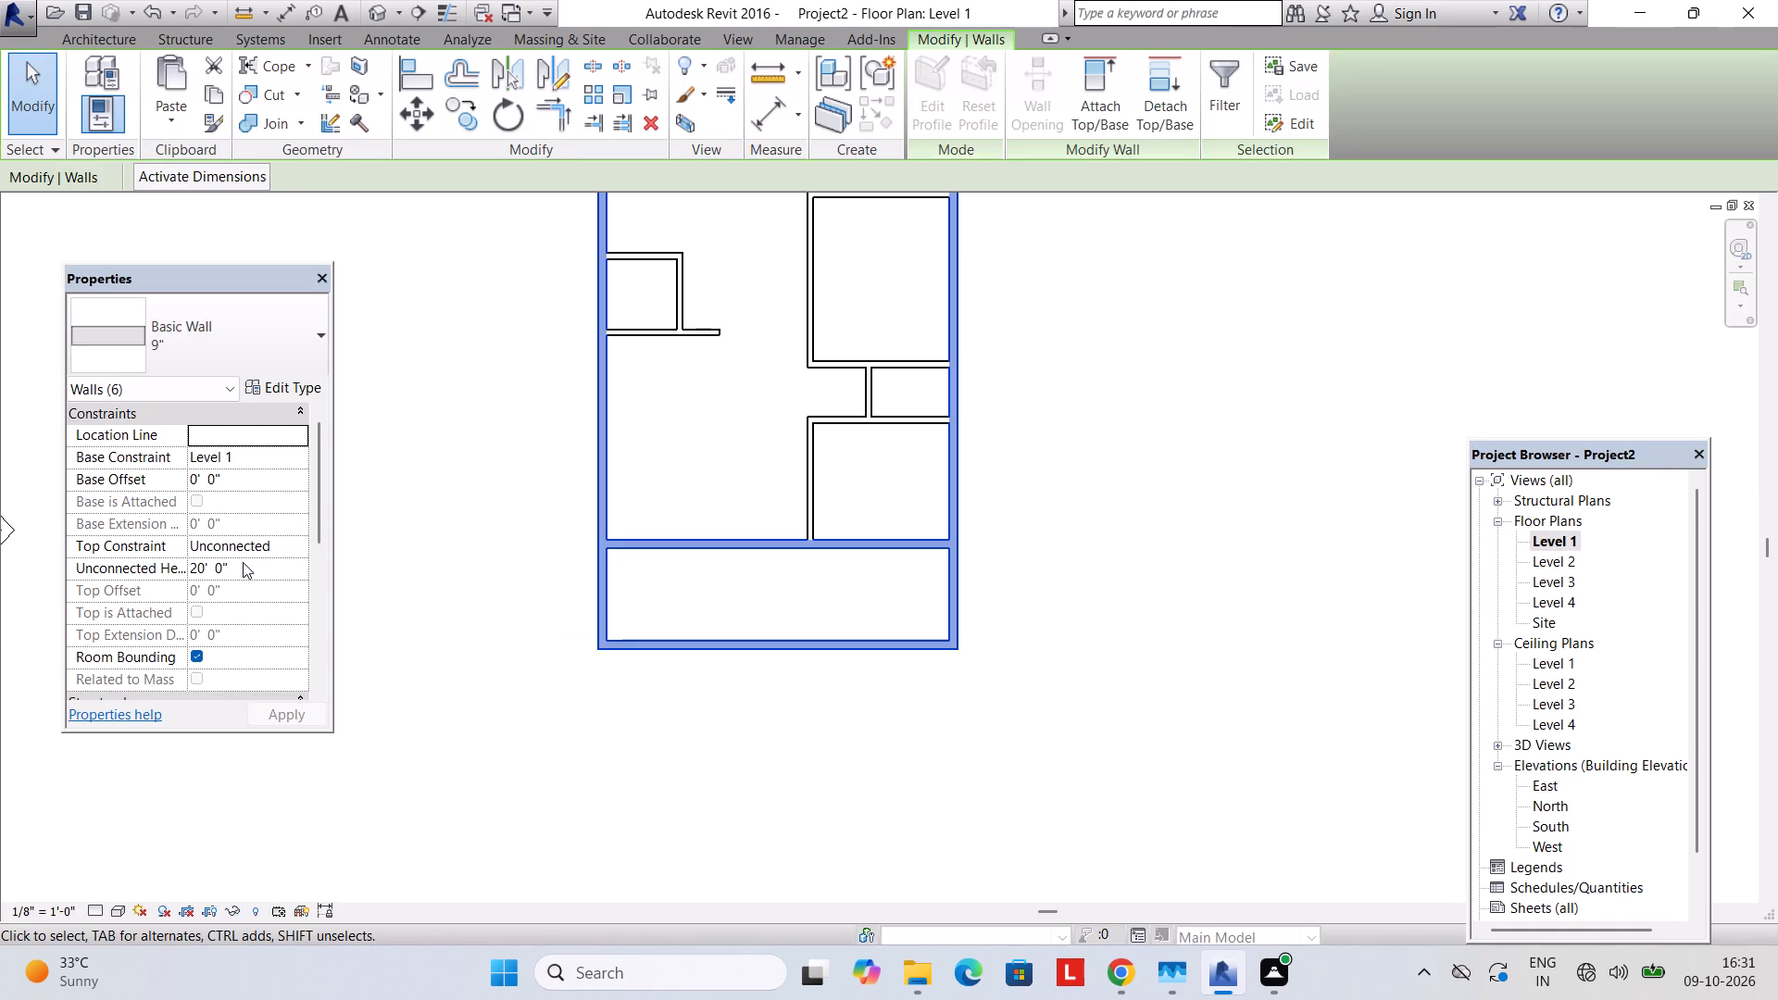
left_click(243, 562)
type("10'")
key("Return")
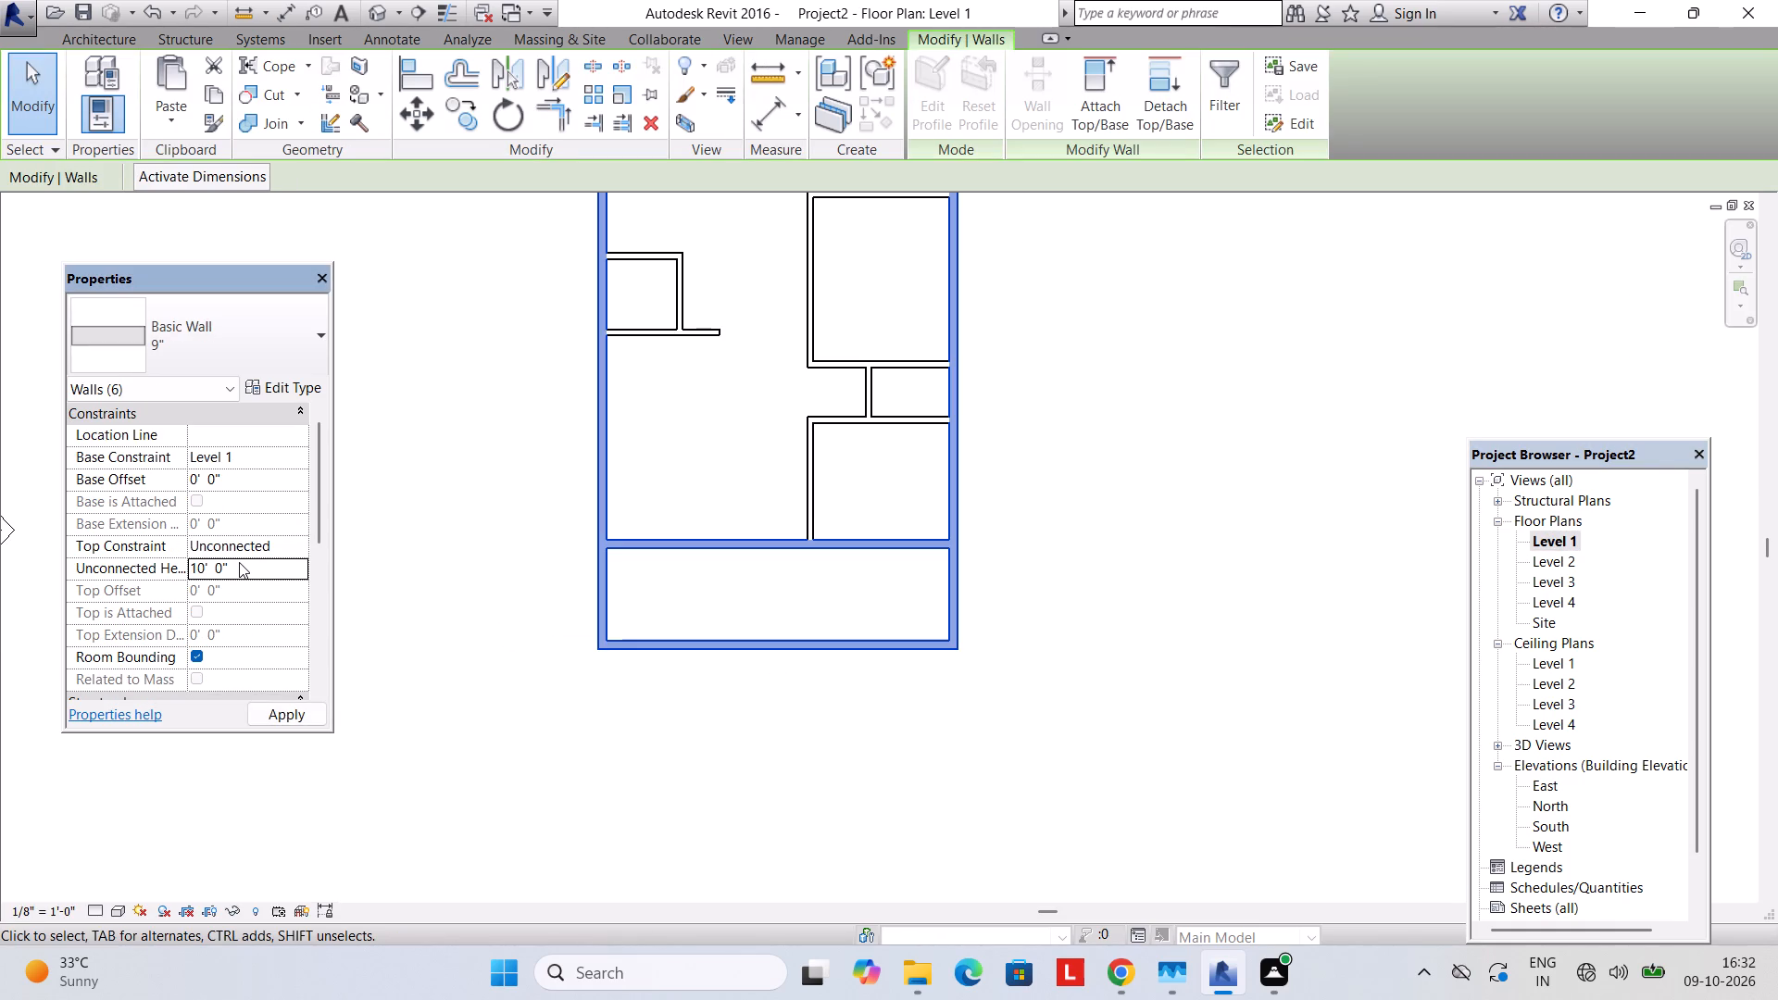
key("Return")
key("Escape")
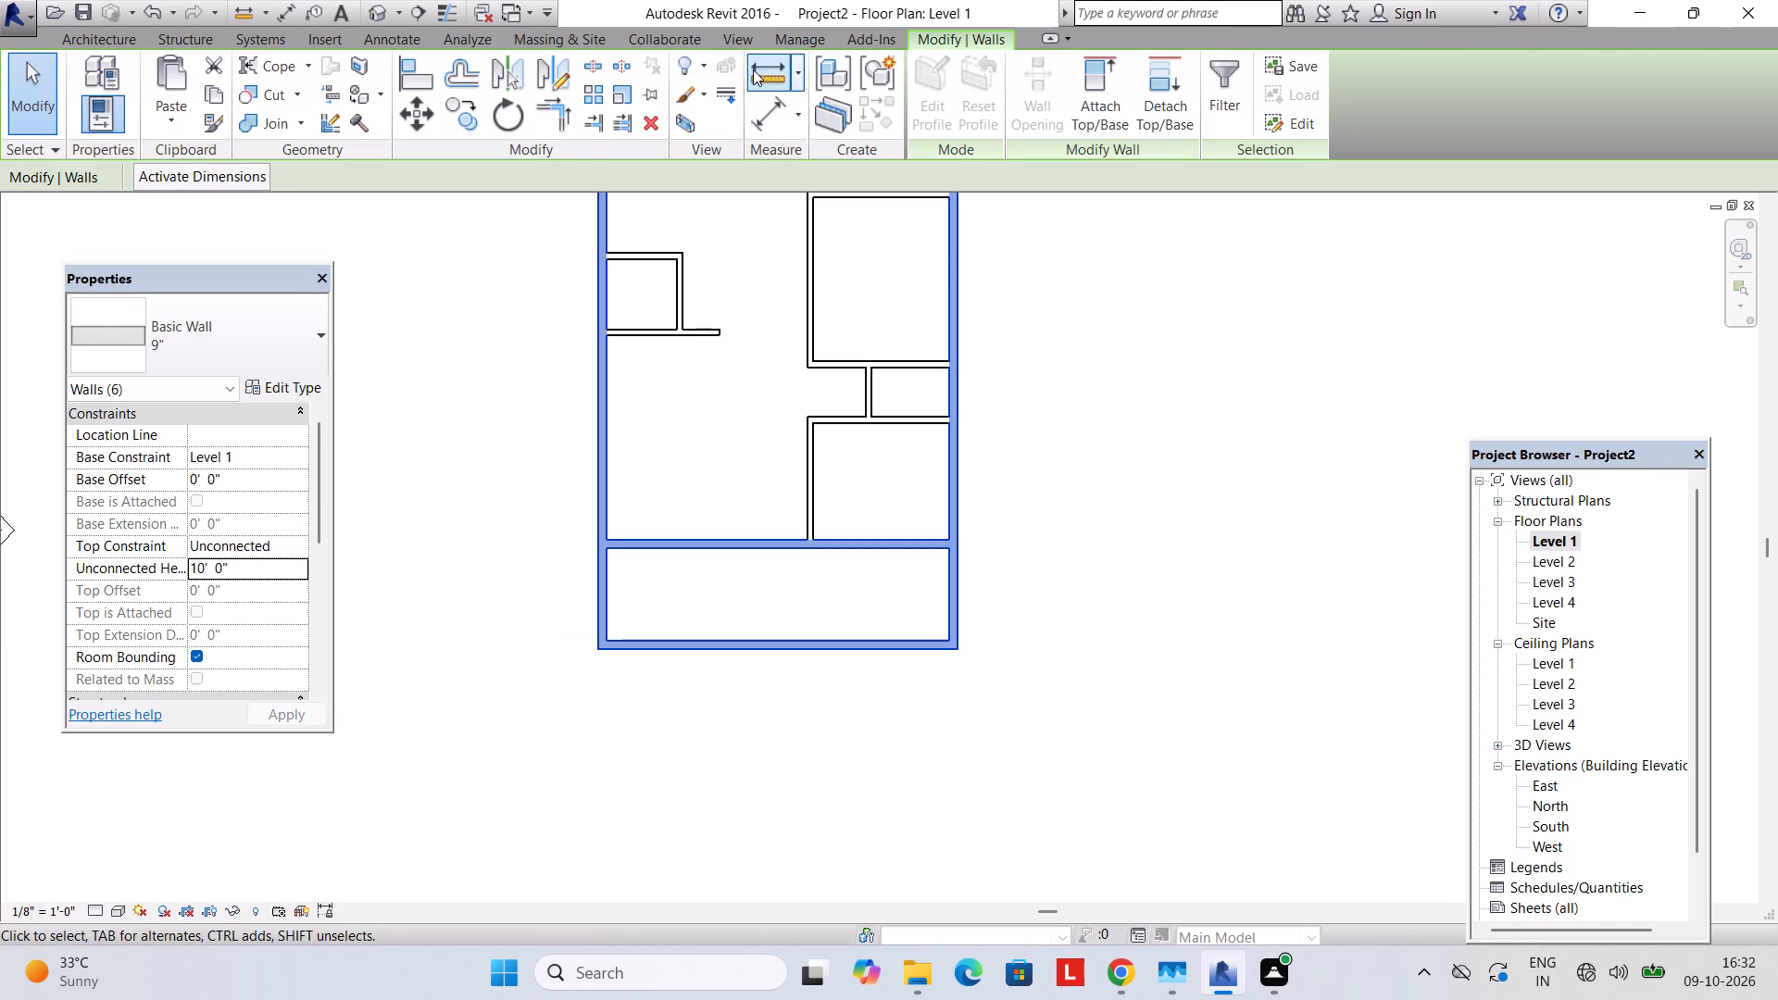
key("Escape")
Check the 9" wall heights against the interior walls in the default 3D view.
left_click(734, 34)
left_click(670, 126)
left_click(697, 155)
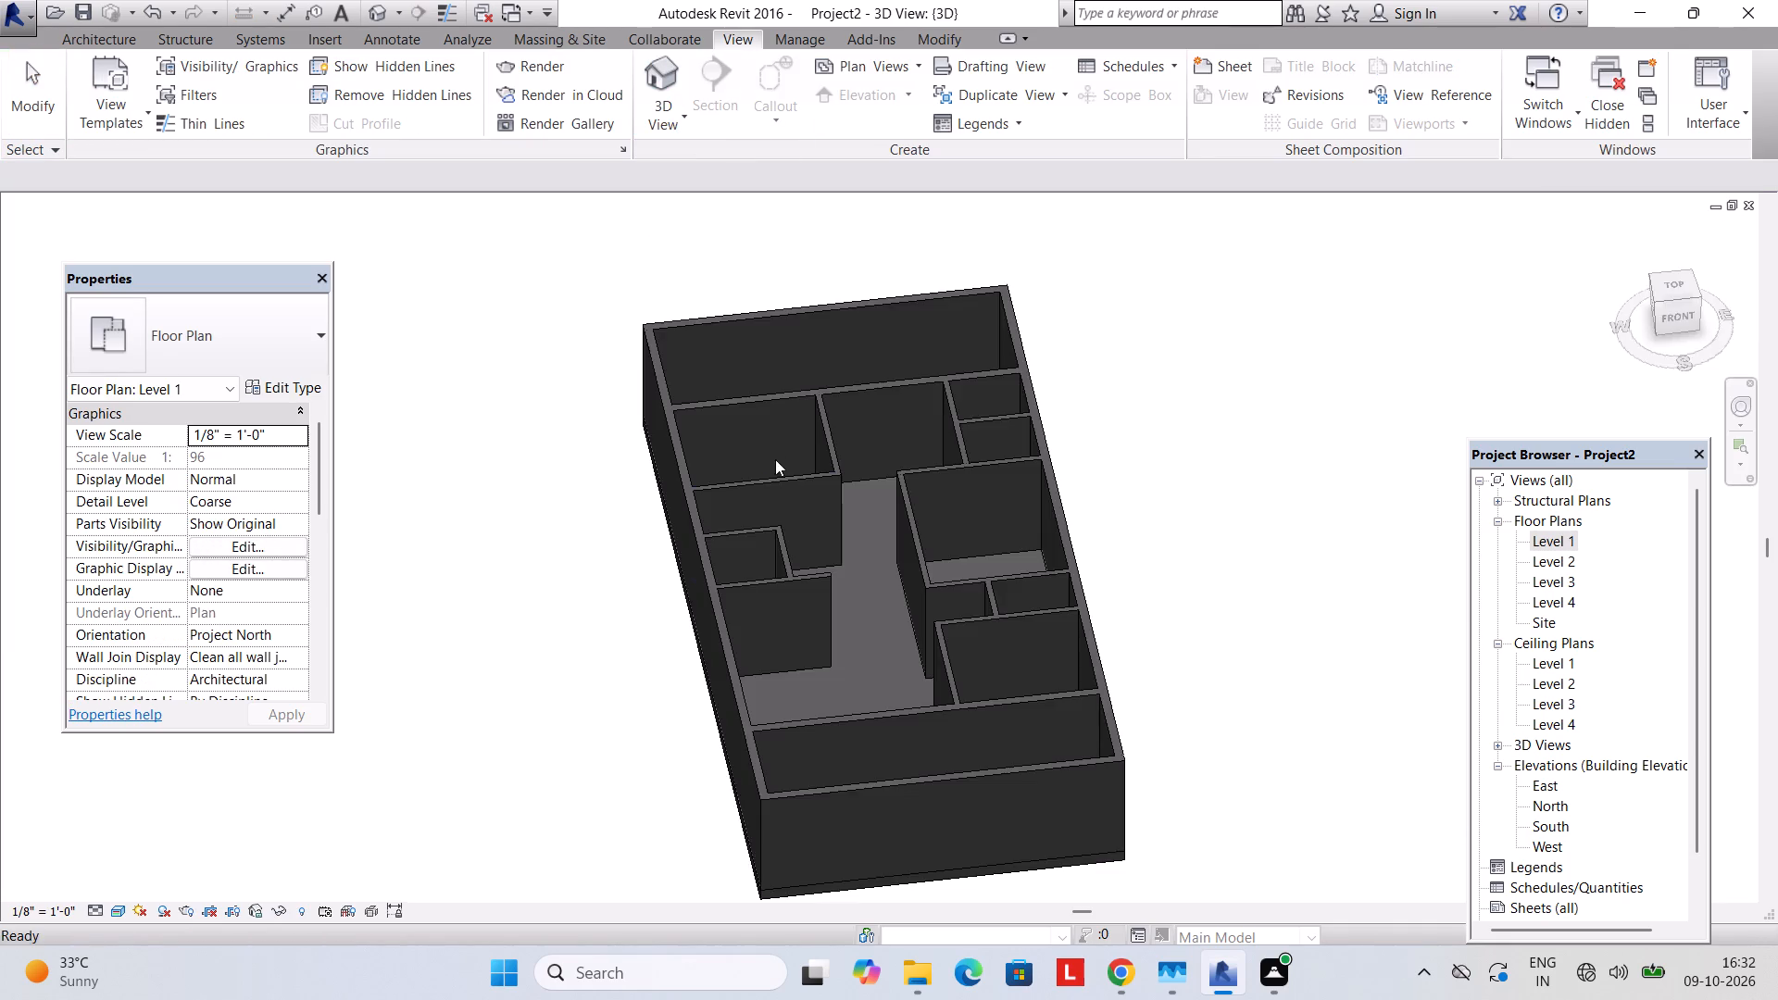
middle_click_drag(788, 475, 767, 738, "shift")
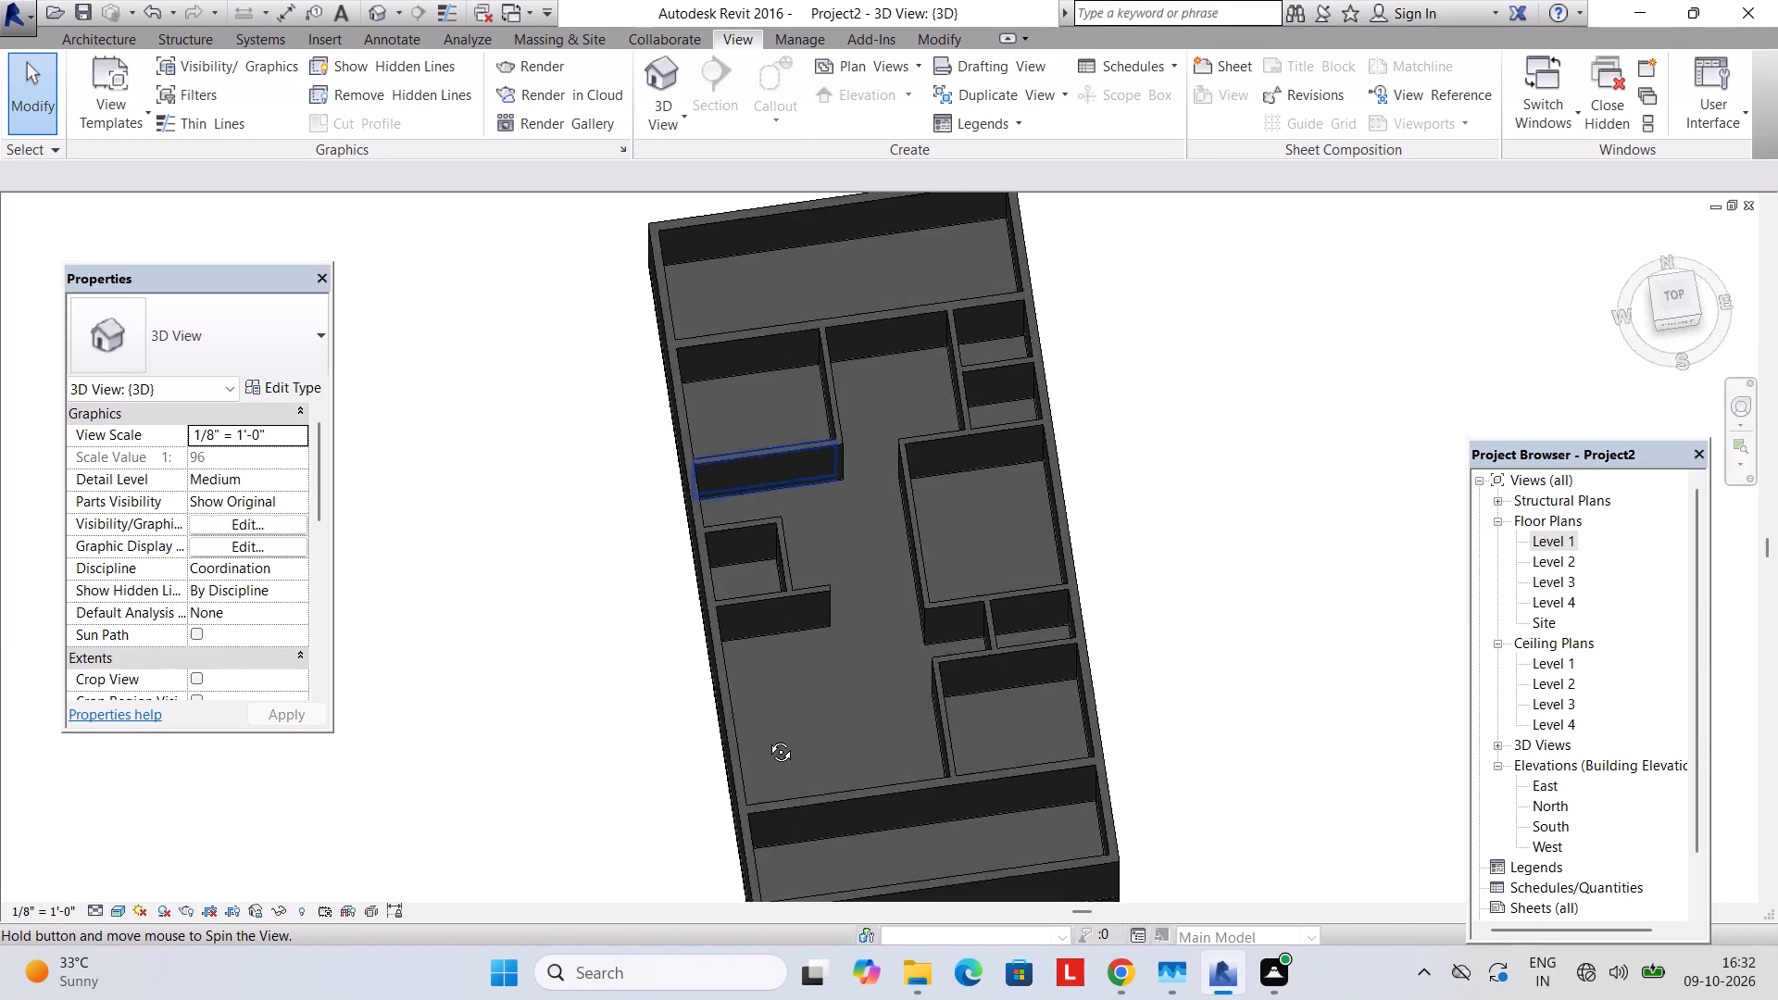
middle_click_drag(767, 738, 750, 594, "shift")
Return to the Level 1 floor plan and look over the full room layout.
double_click(1552, 540)
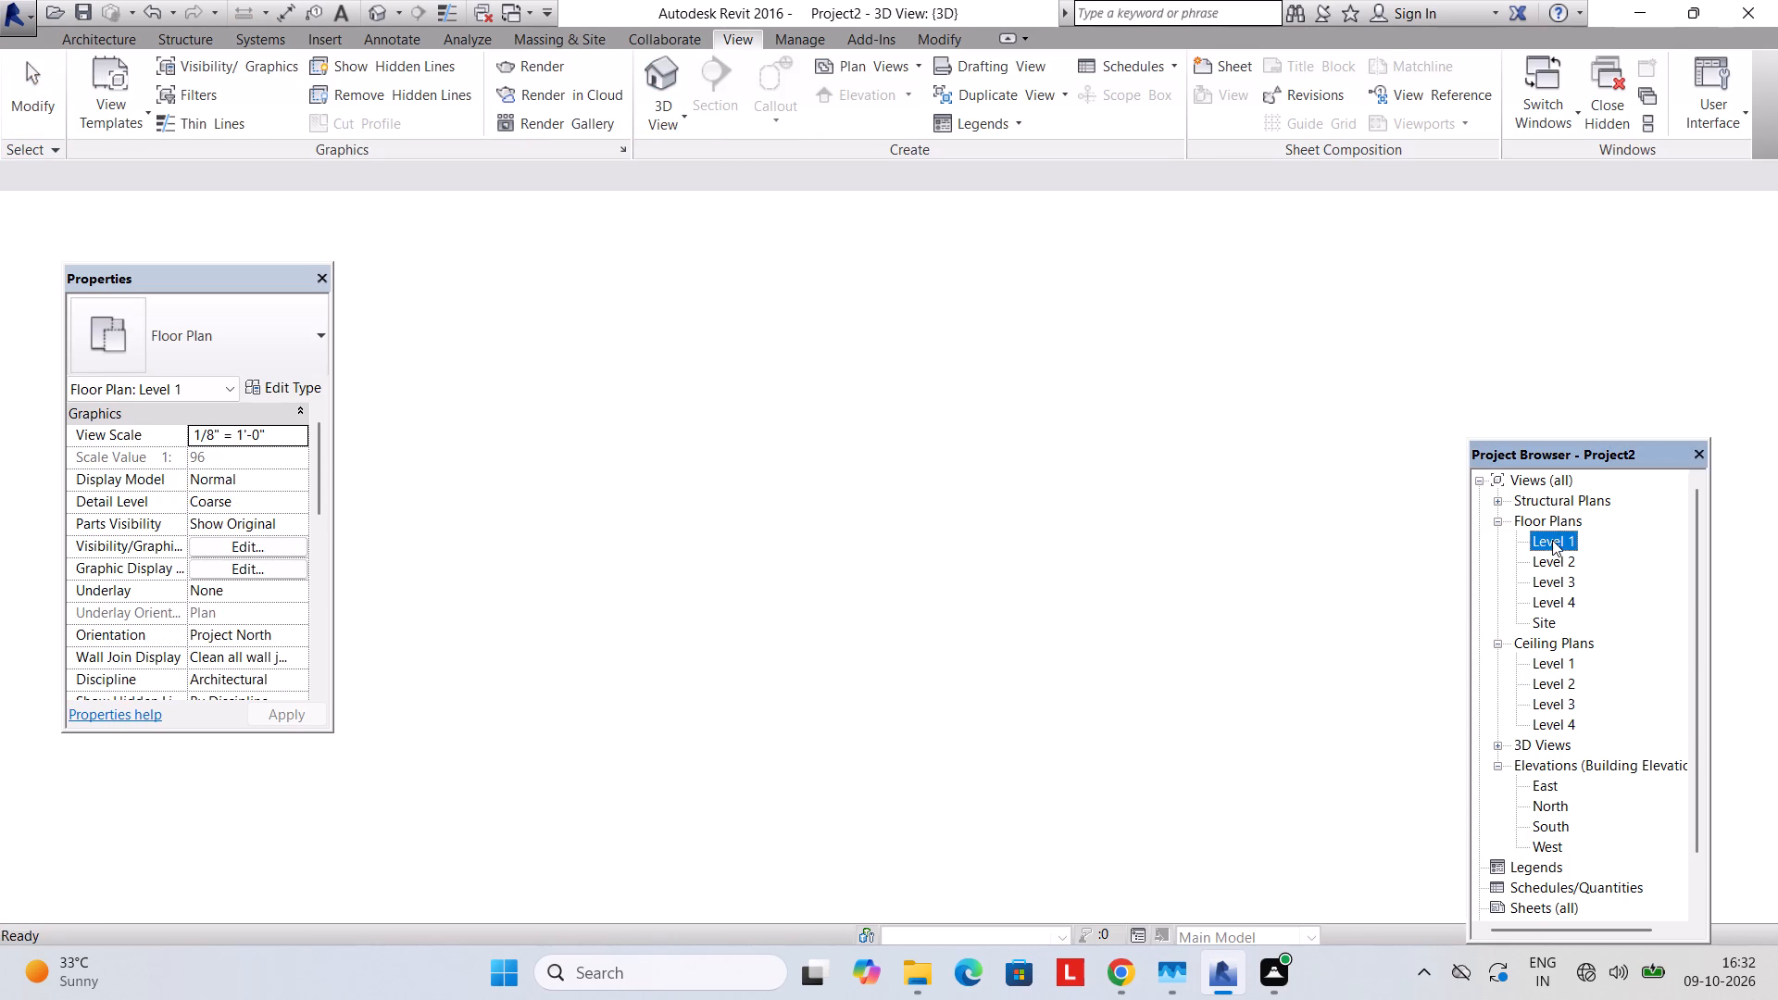
middle_click_drag(915, 556, 912, 536)
scroll(742, 432, "down", 1)
middle_click_drag(742, 432, 754, 557)
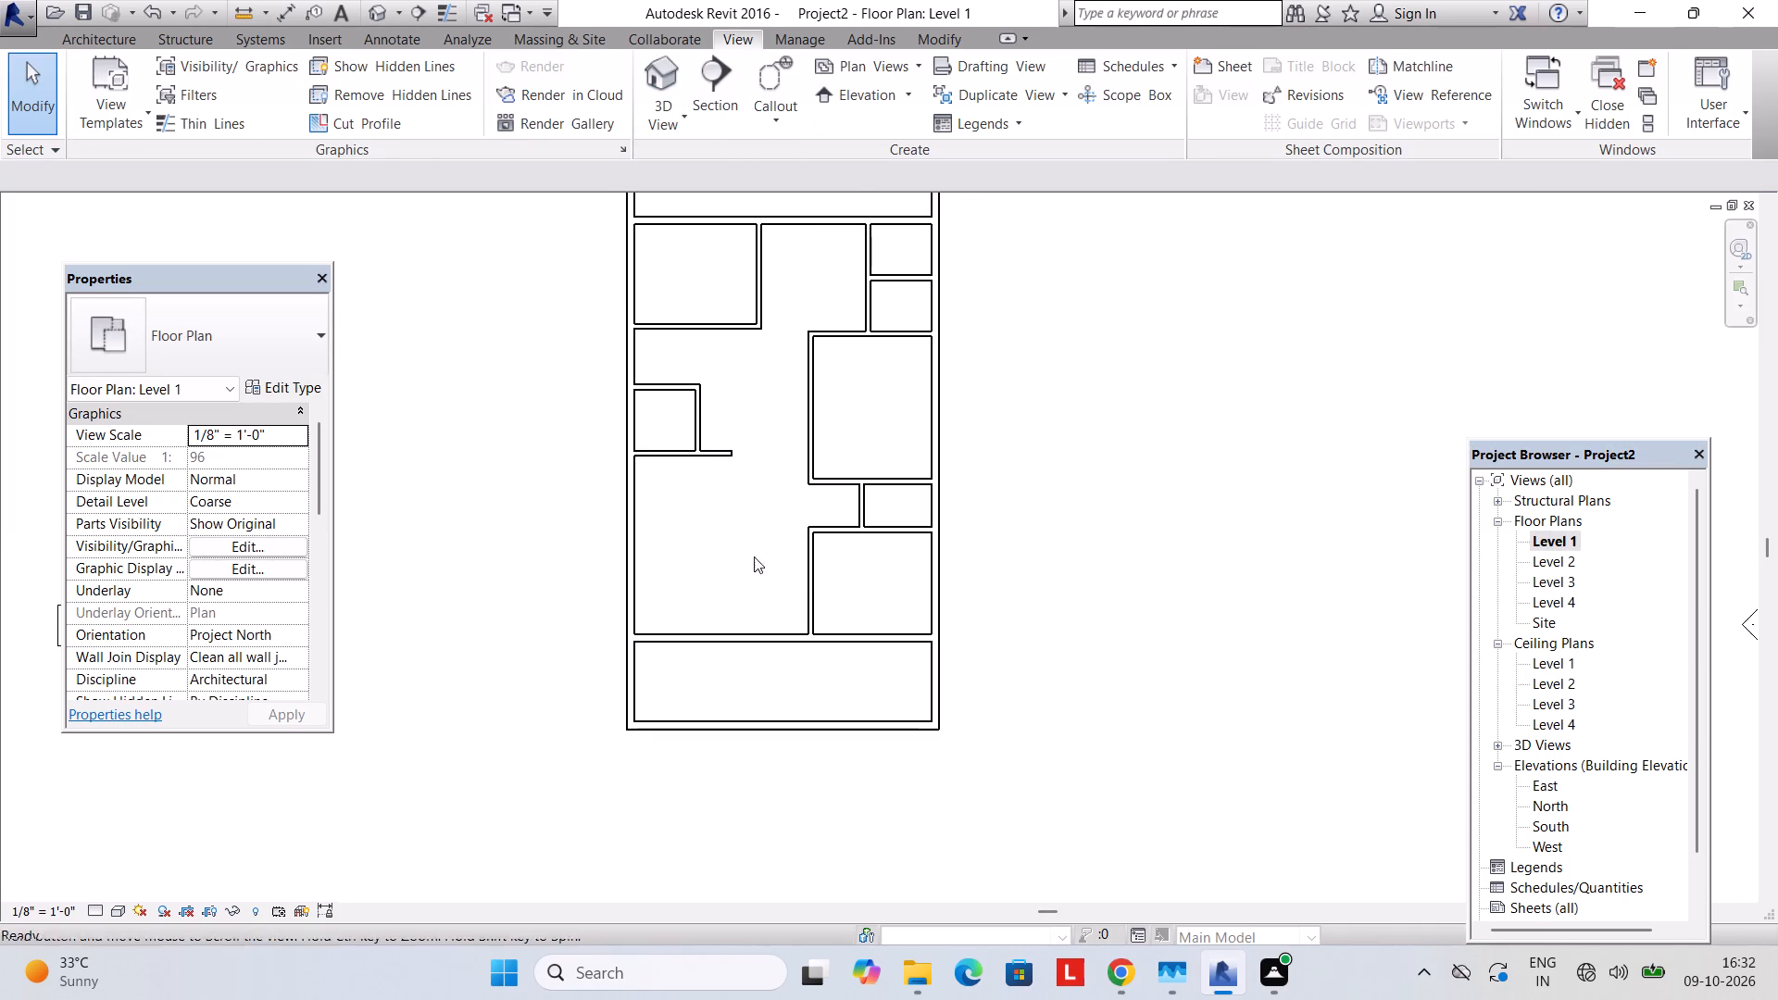
middle_click_drag(667, 516, 720, 562)
middle_click_drag(762, 530, 772, 604)
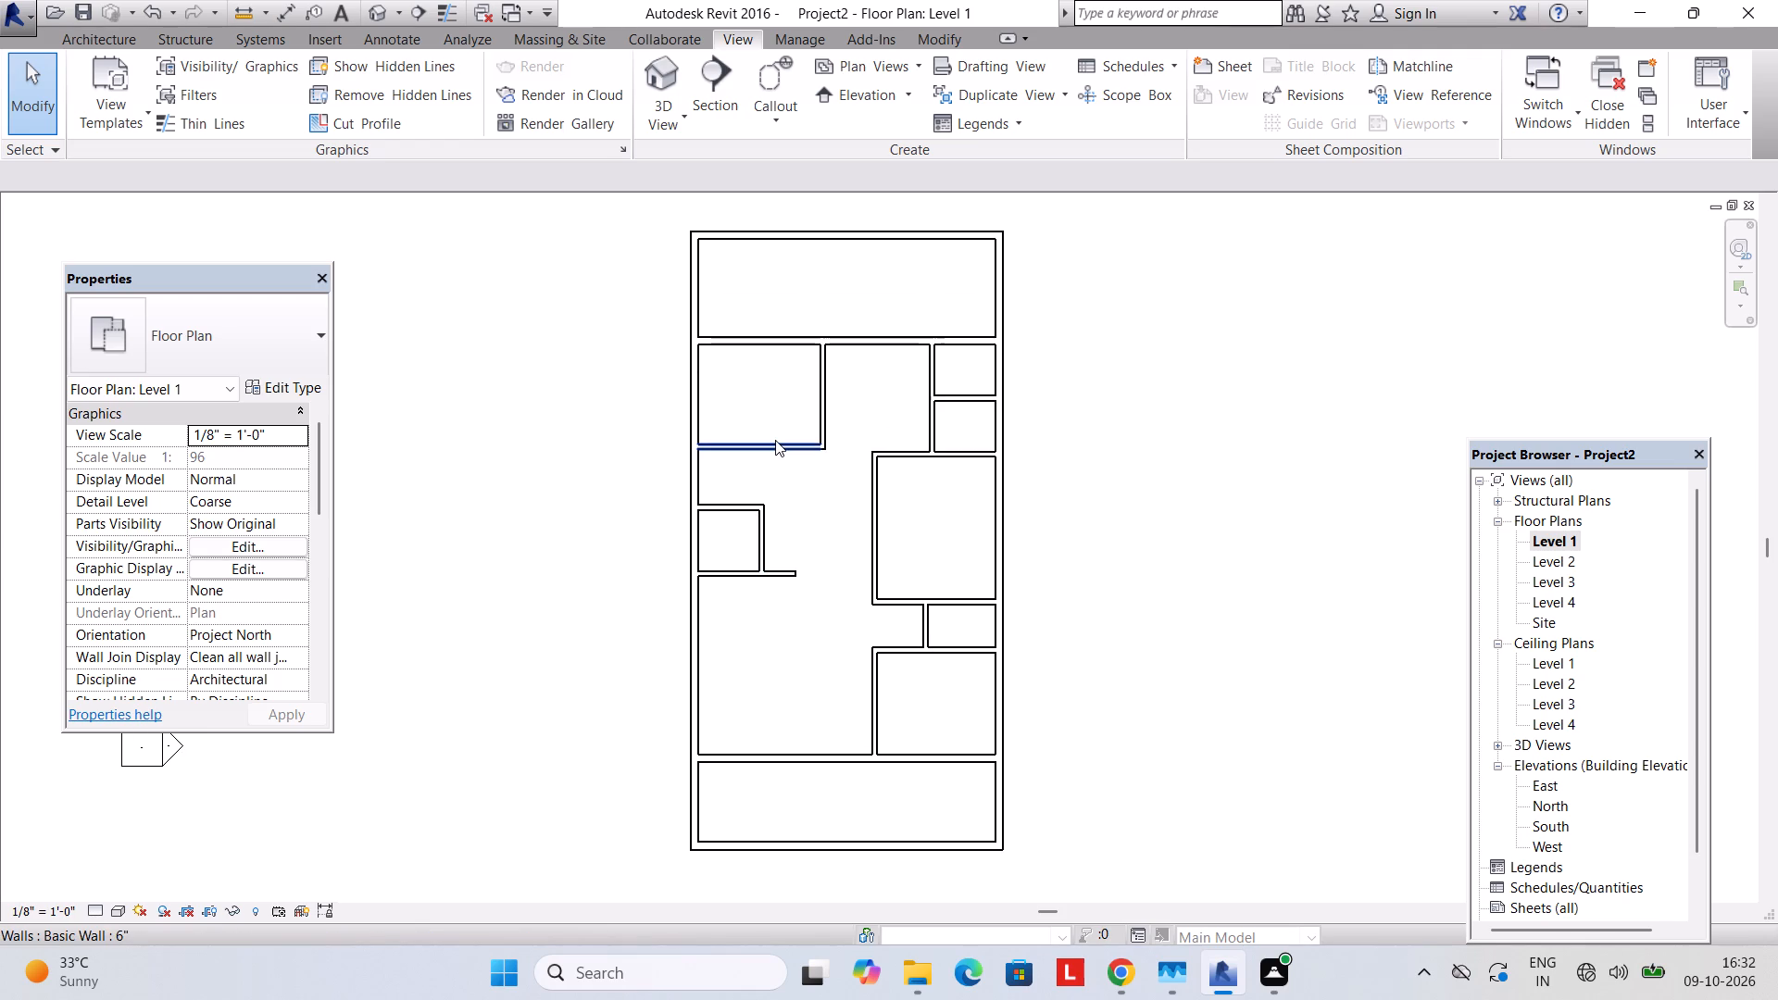
middle_click_drag(775, 439, 788, 548)
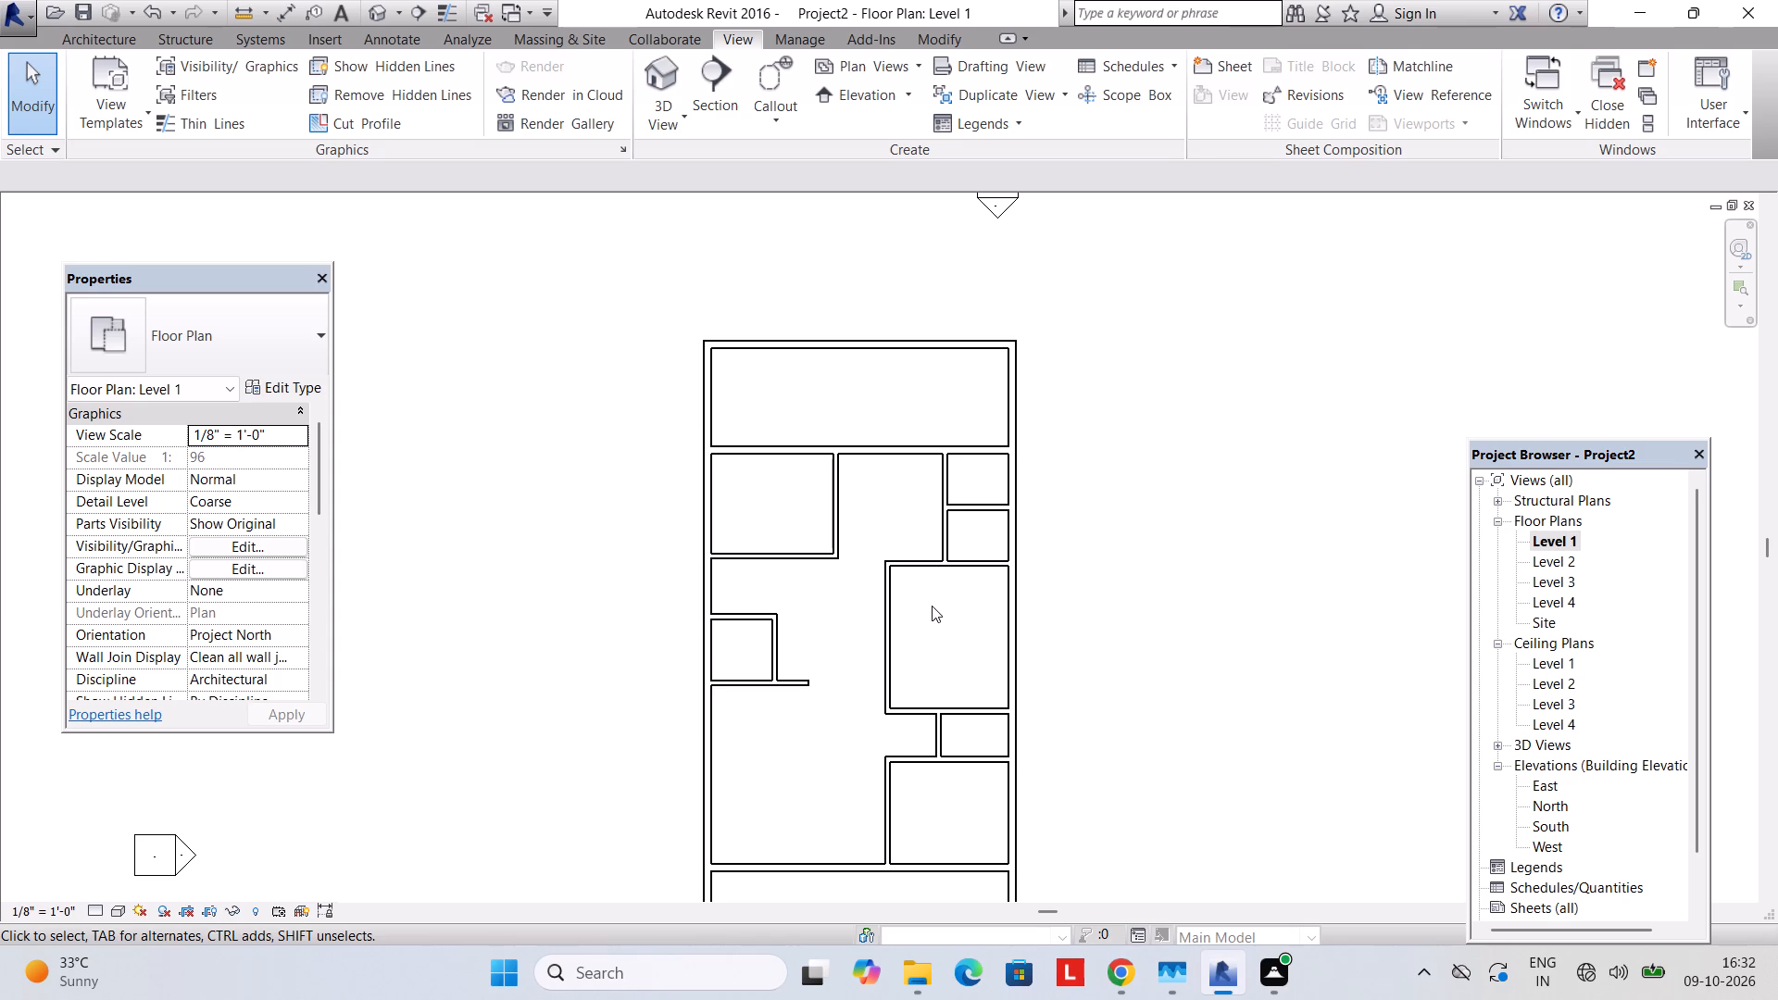
scroll(831, 487, "up", 1)
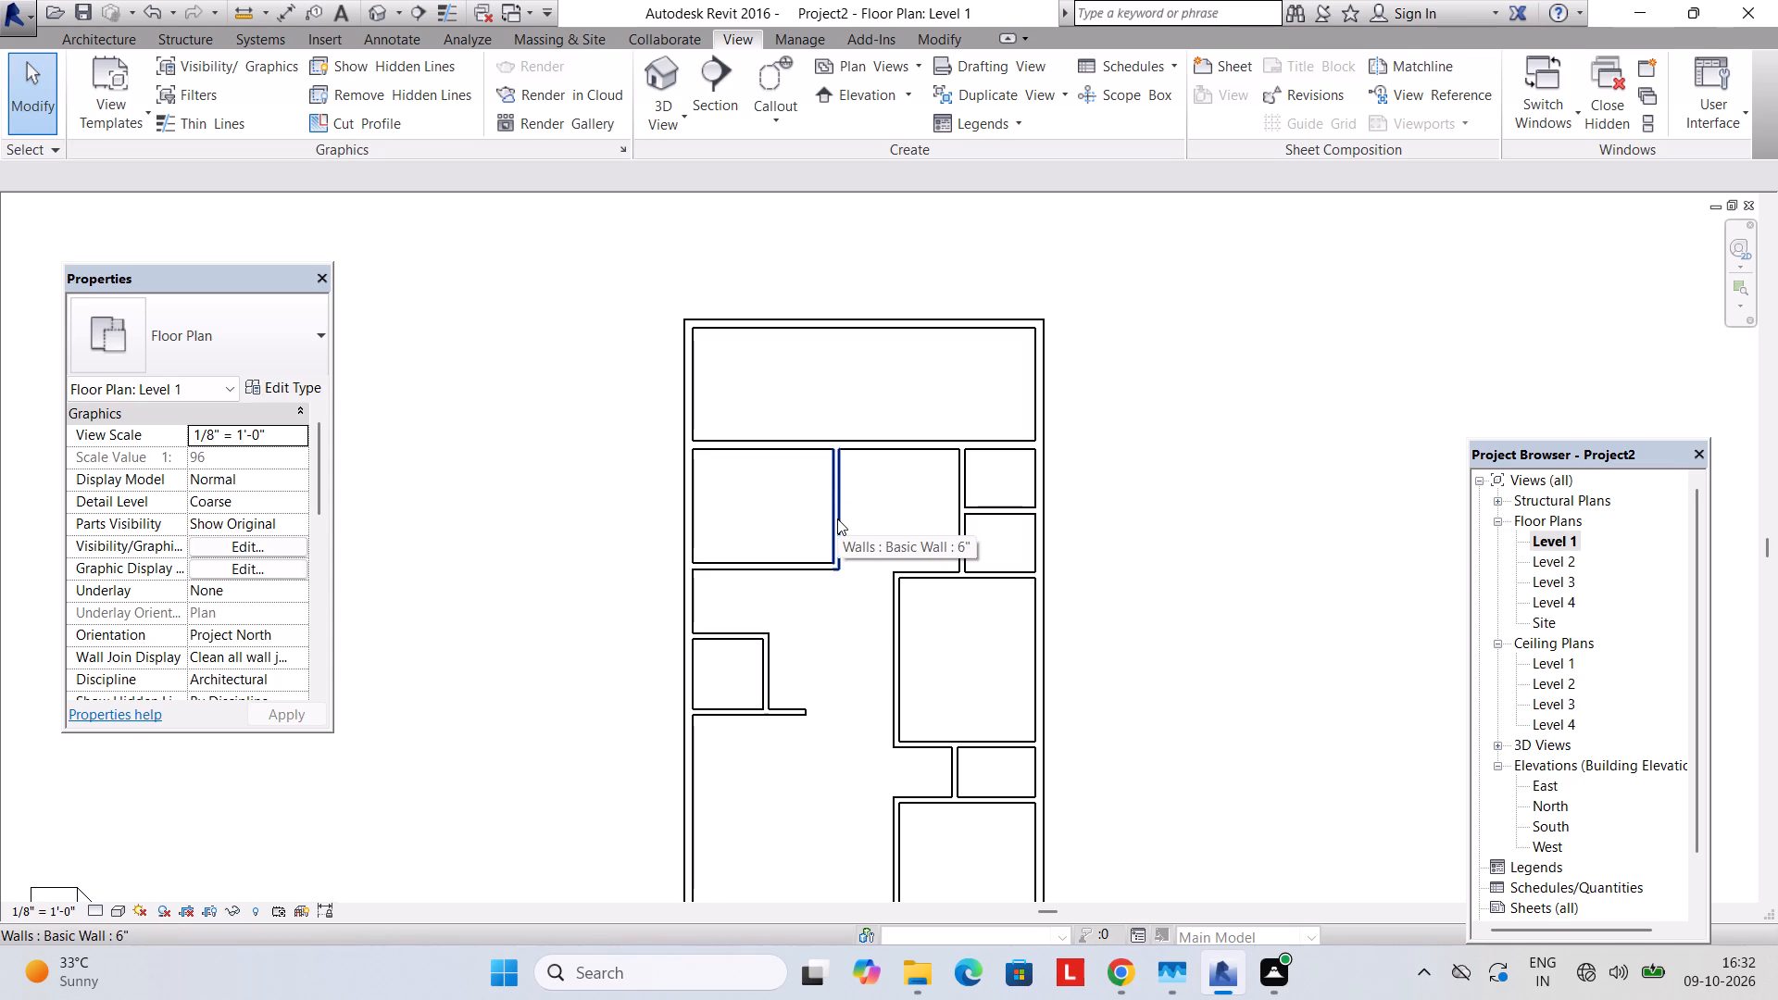
middle_click_drag(860, 550, 866, 444)
middle_click_drag(866, 521, 860, 435)
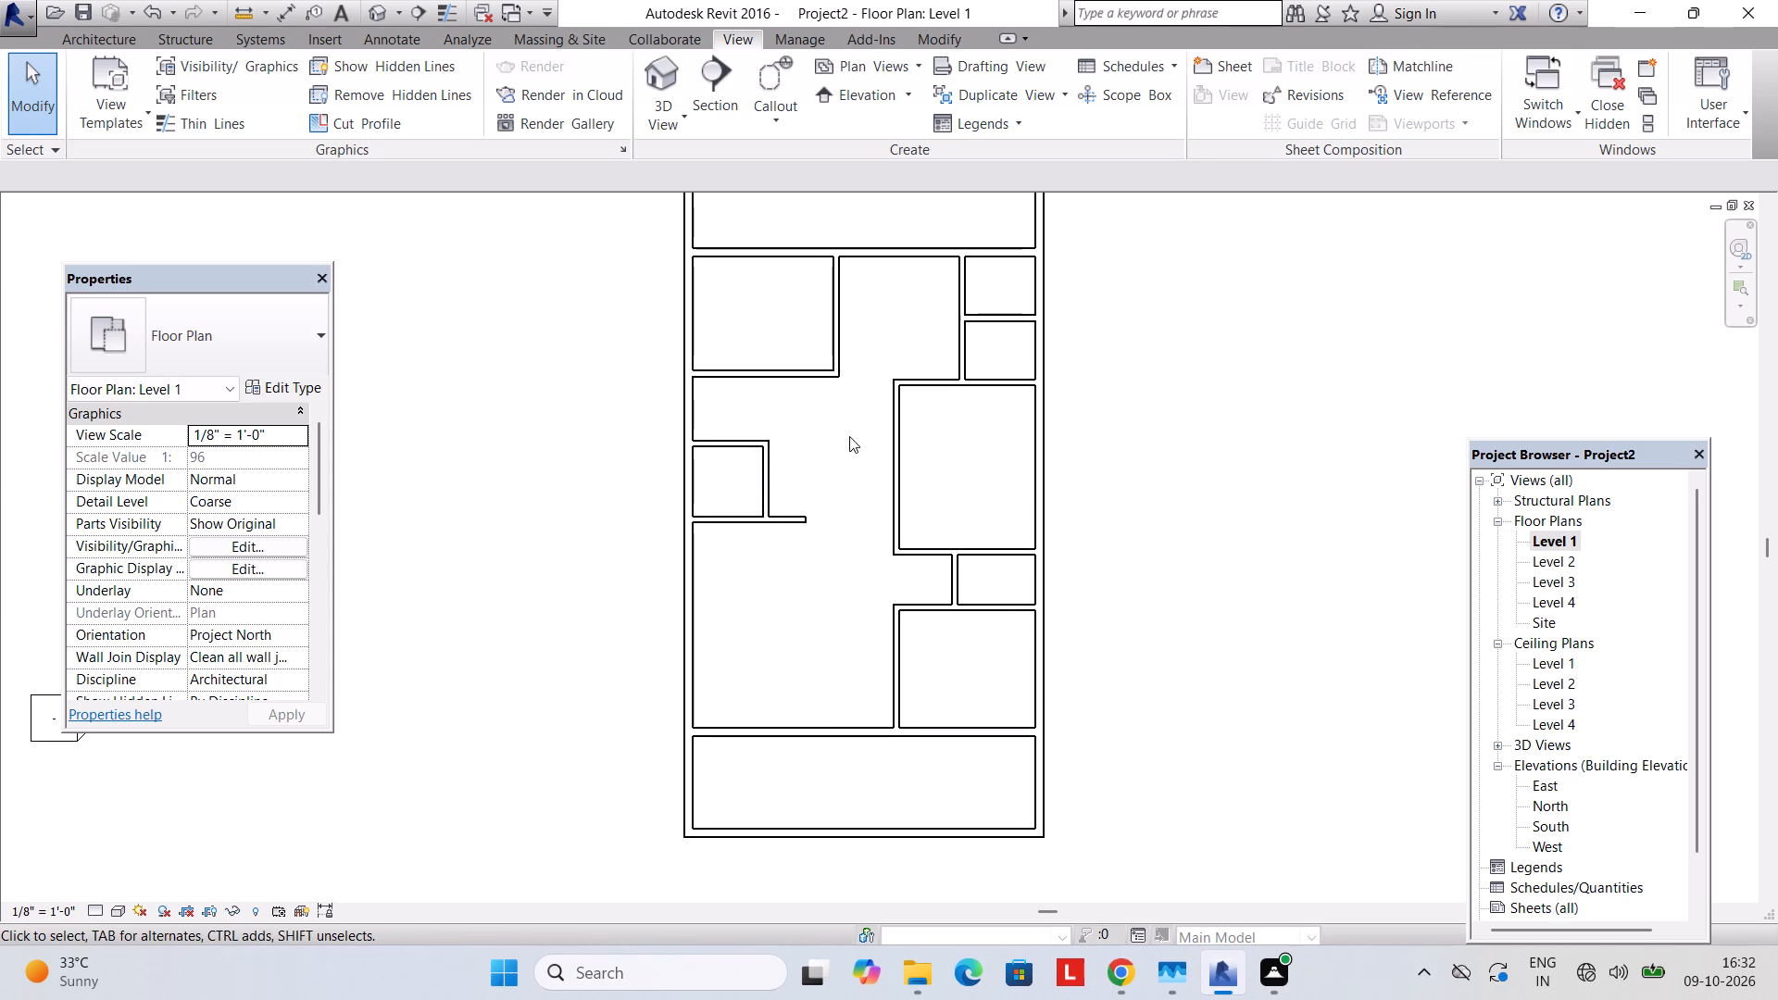
Place a 3' wide U-shape winder stair run from Level 1 to Level 2 at the southernmost room's east end, with its open ends facing west.
left_click(94, 34)
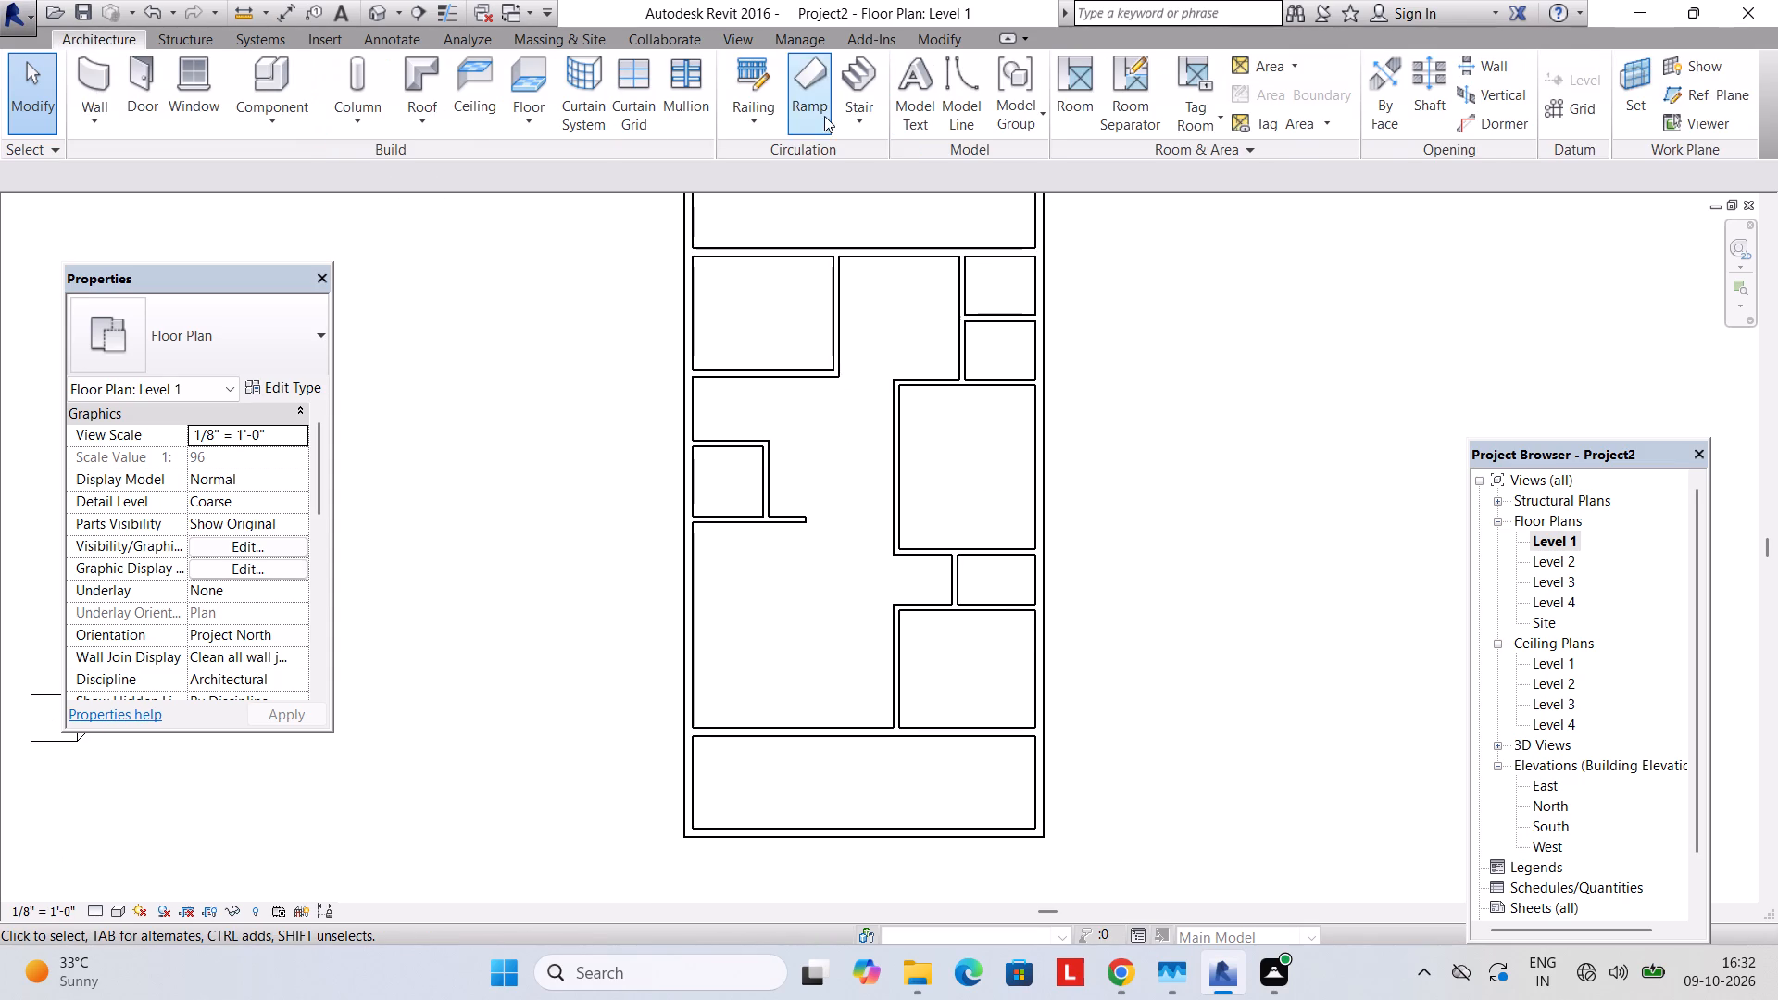
left_click(860, 106)
left_click(902, 169)
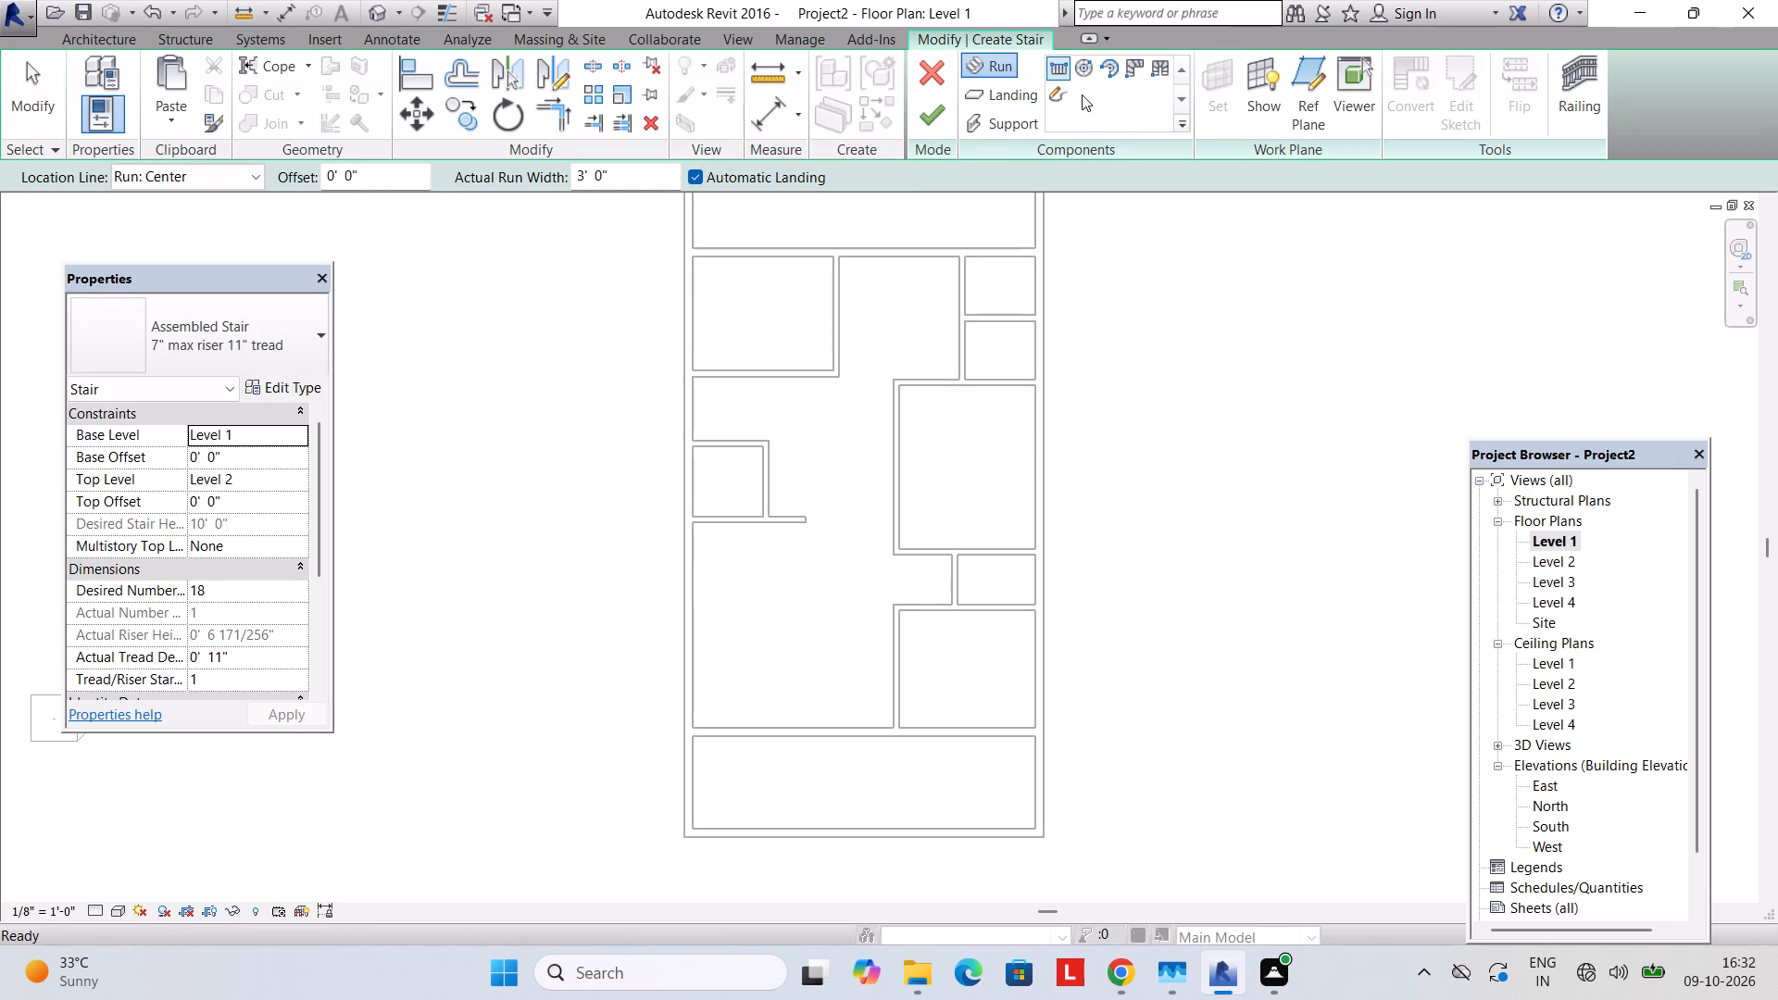
left_click(1156, 72)
middle_click_drag(1071, 576, 1084, 470)
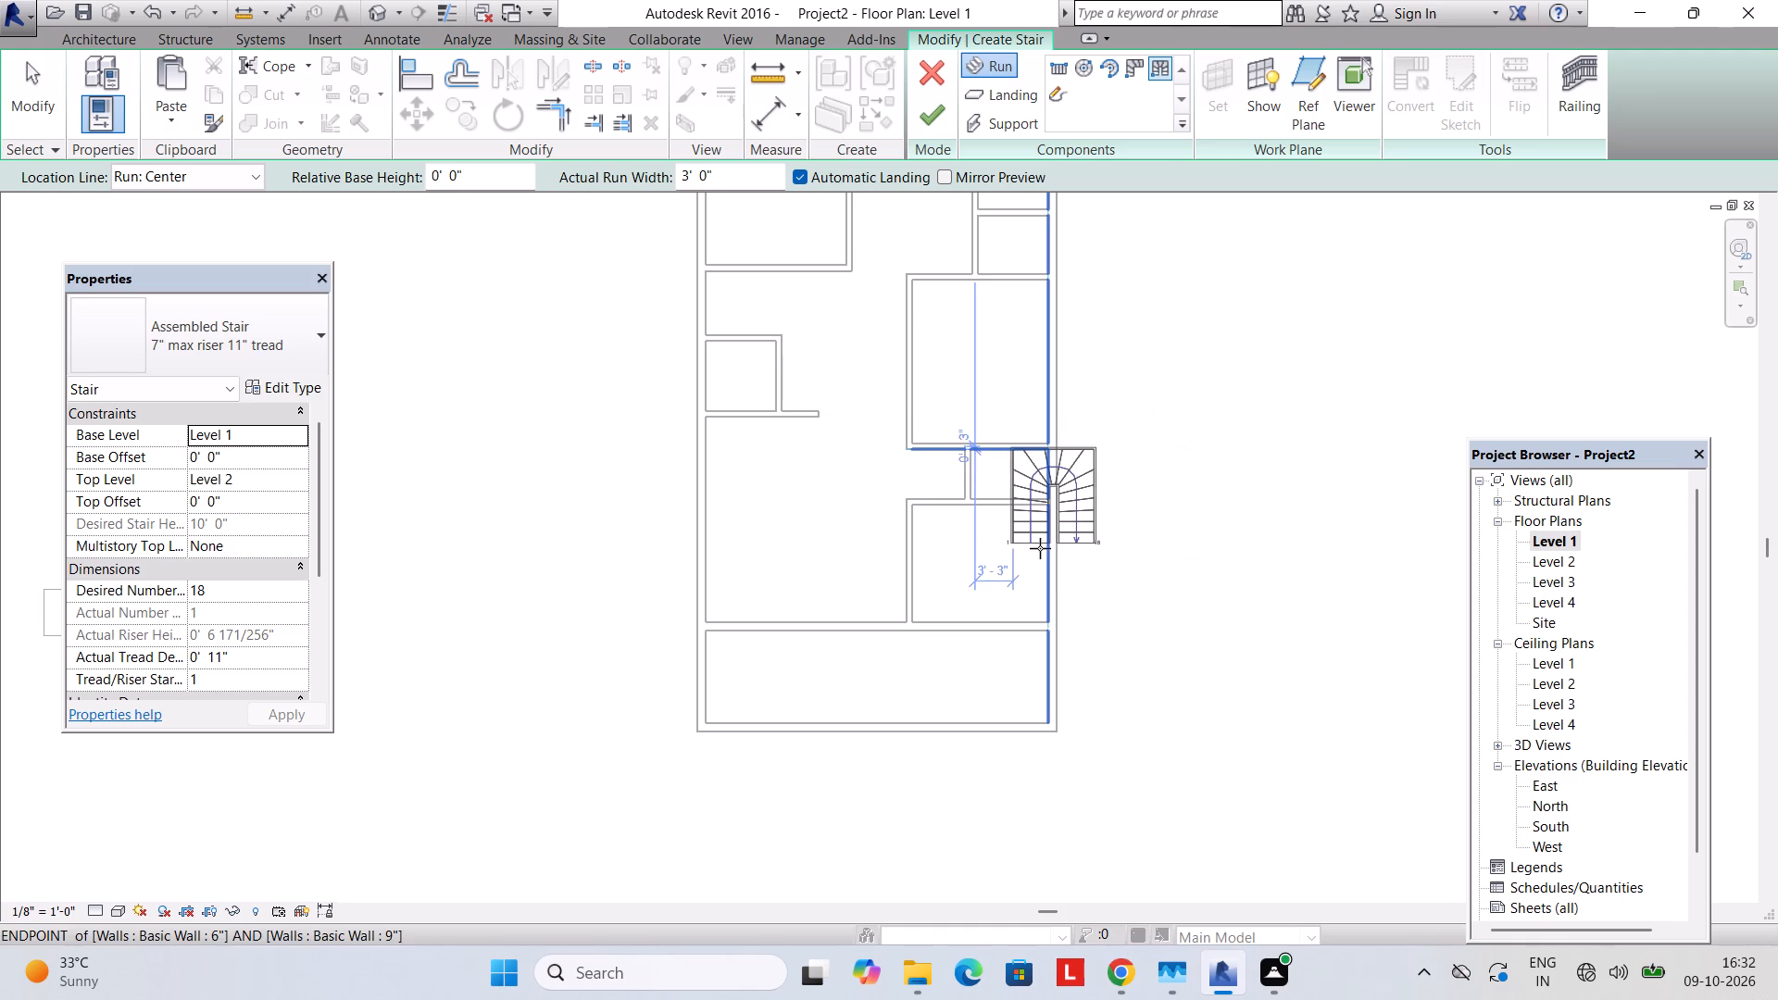
key("space")
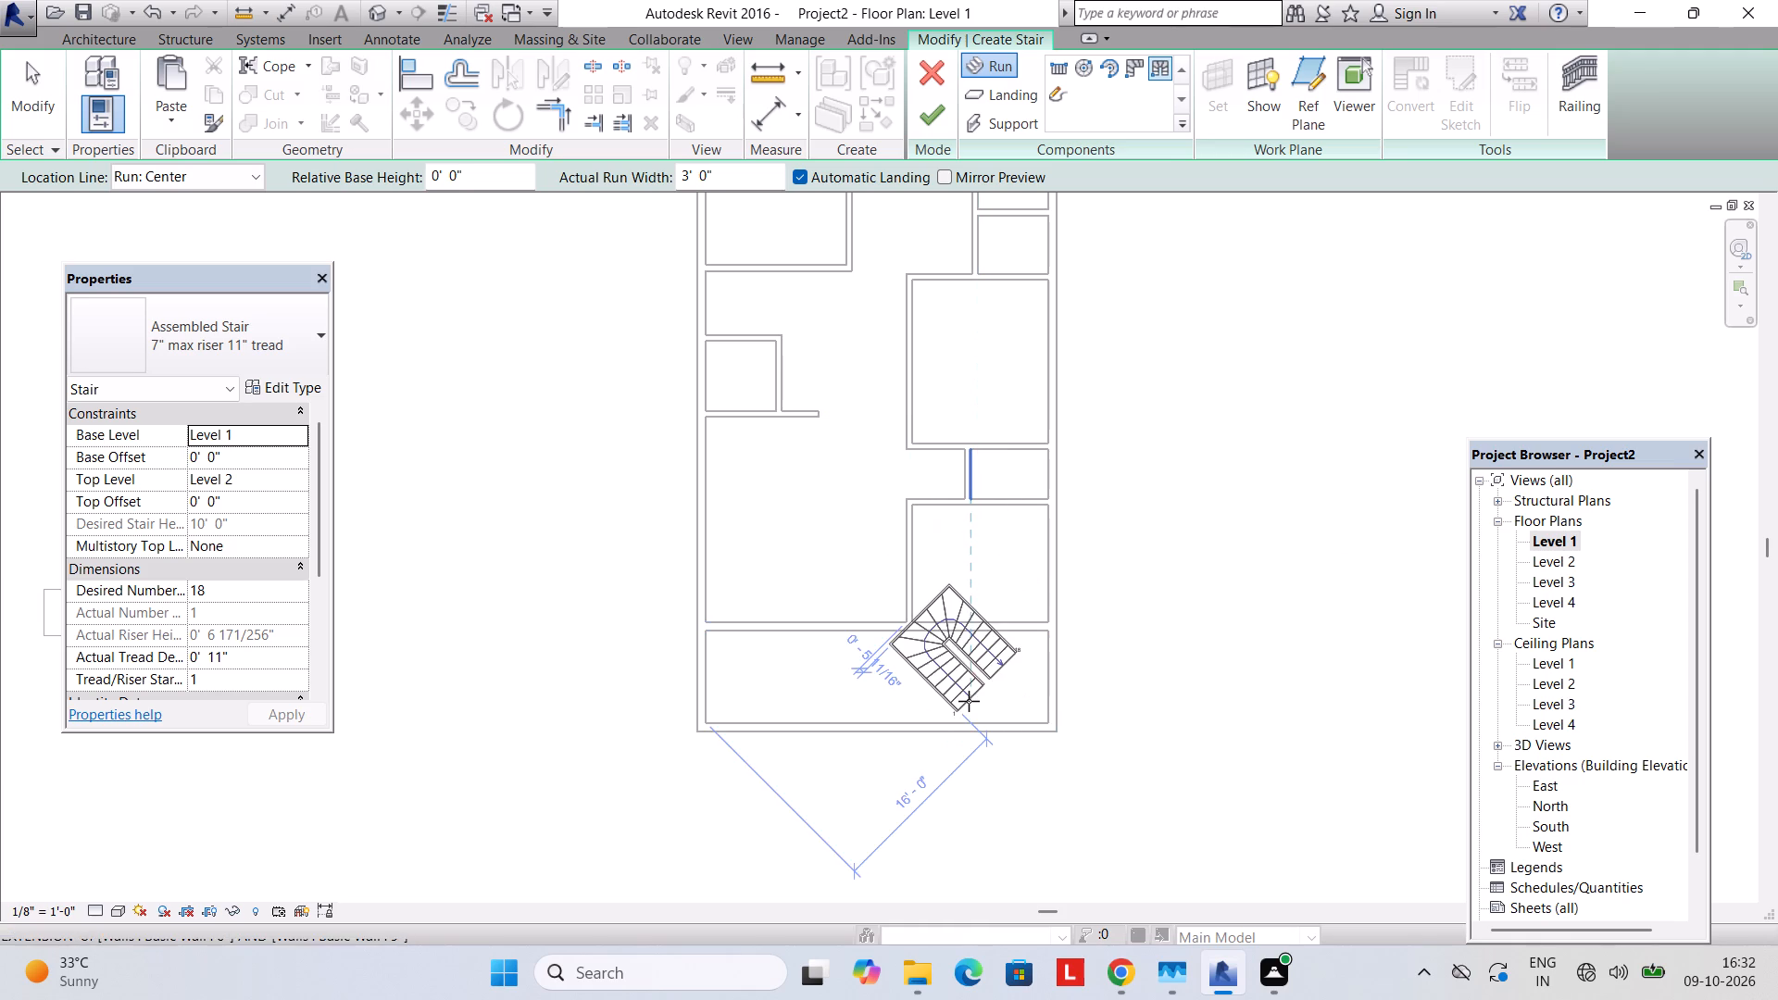
key("space")
key("space")
key("space")
key("space")
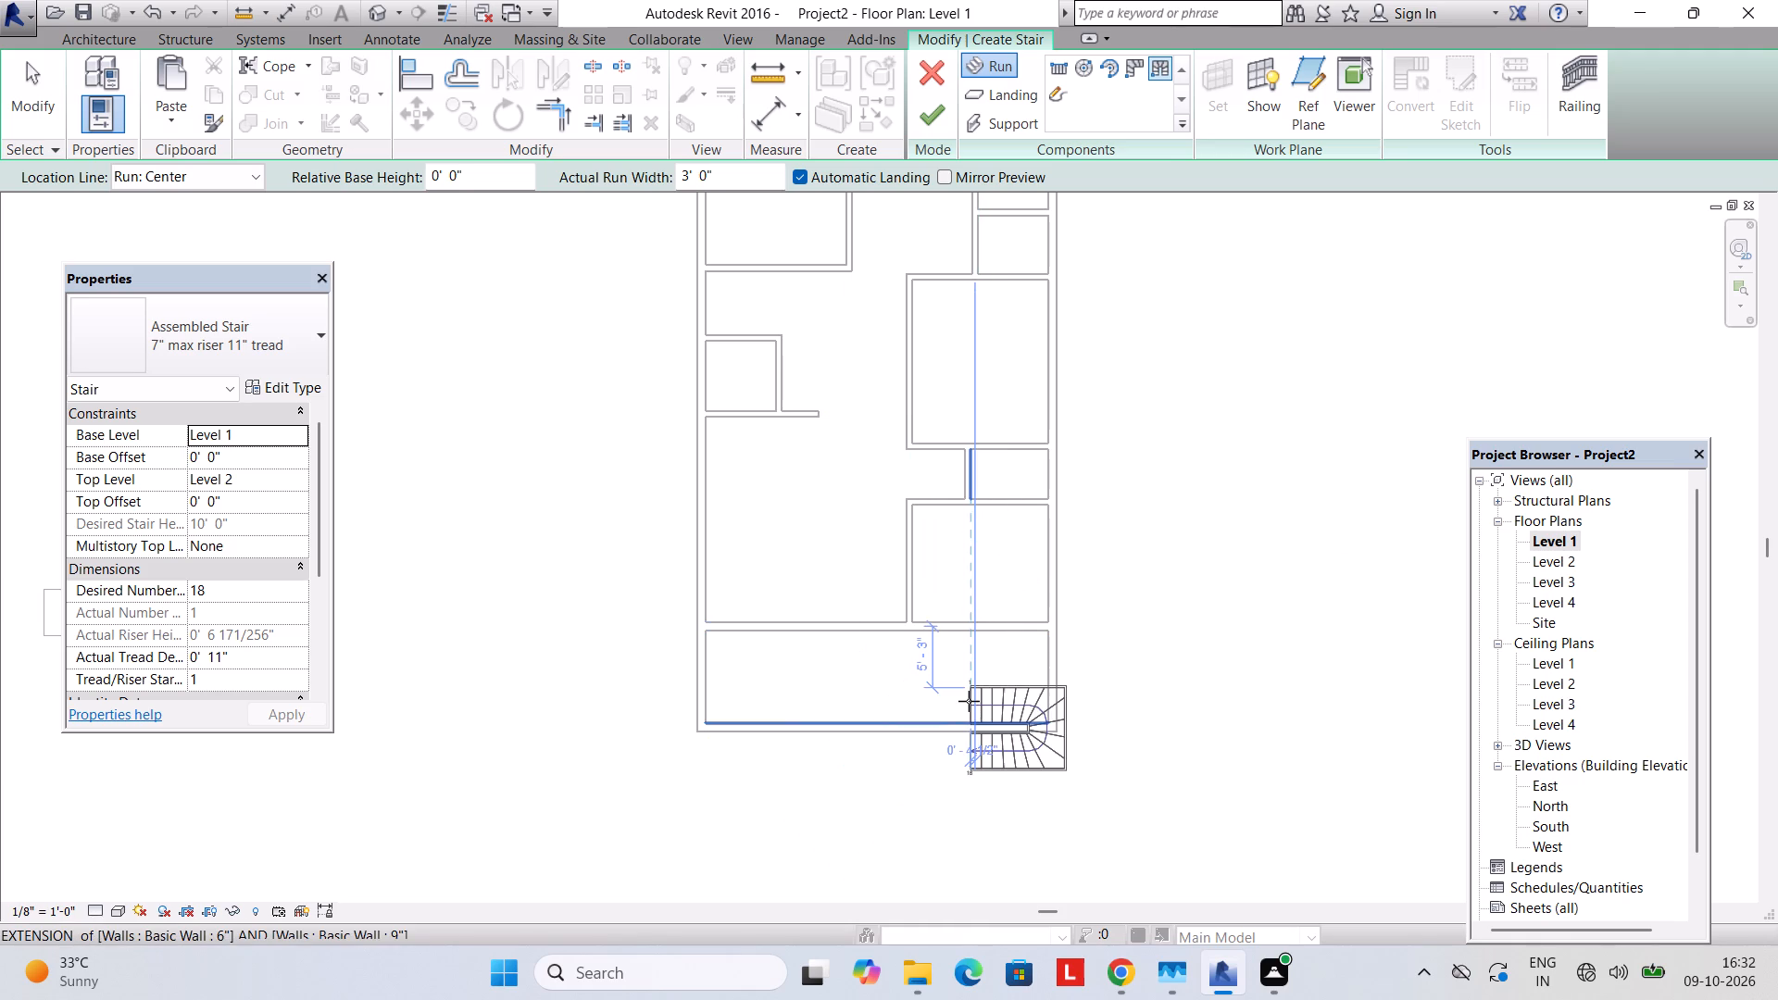
scroll(941, 658, "up", 4)
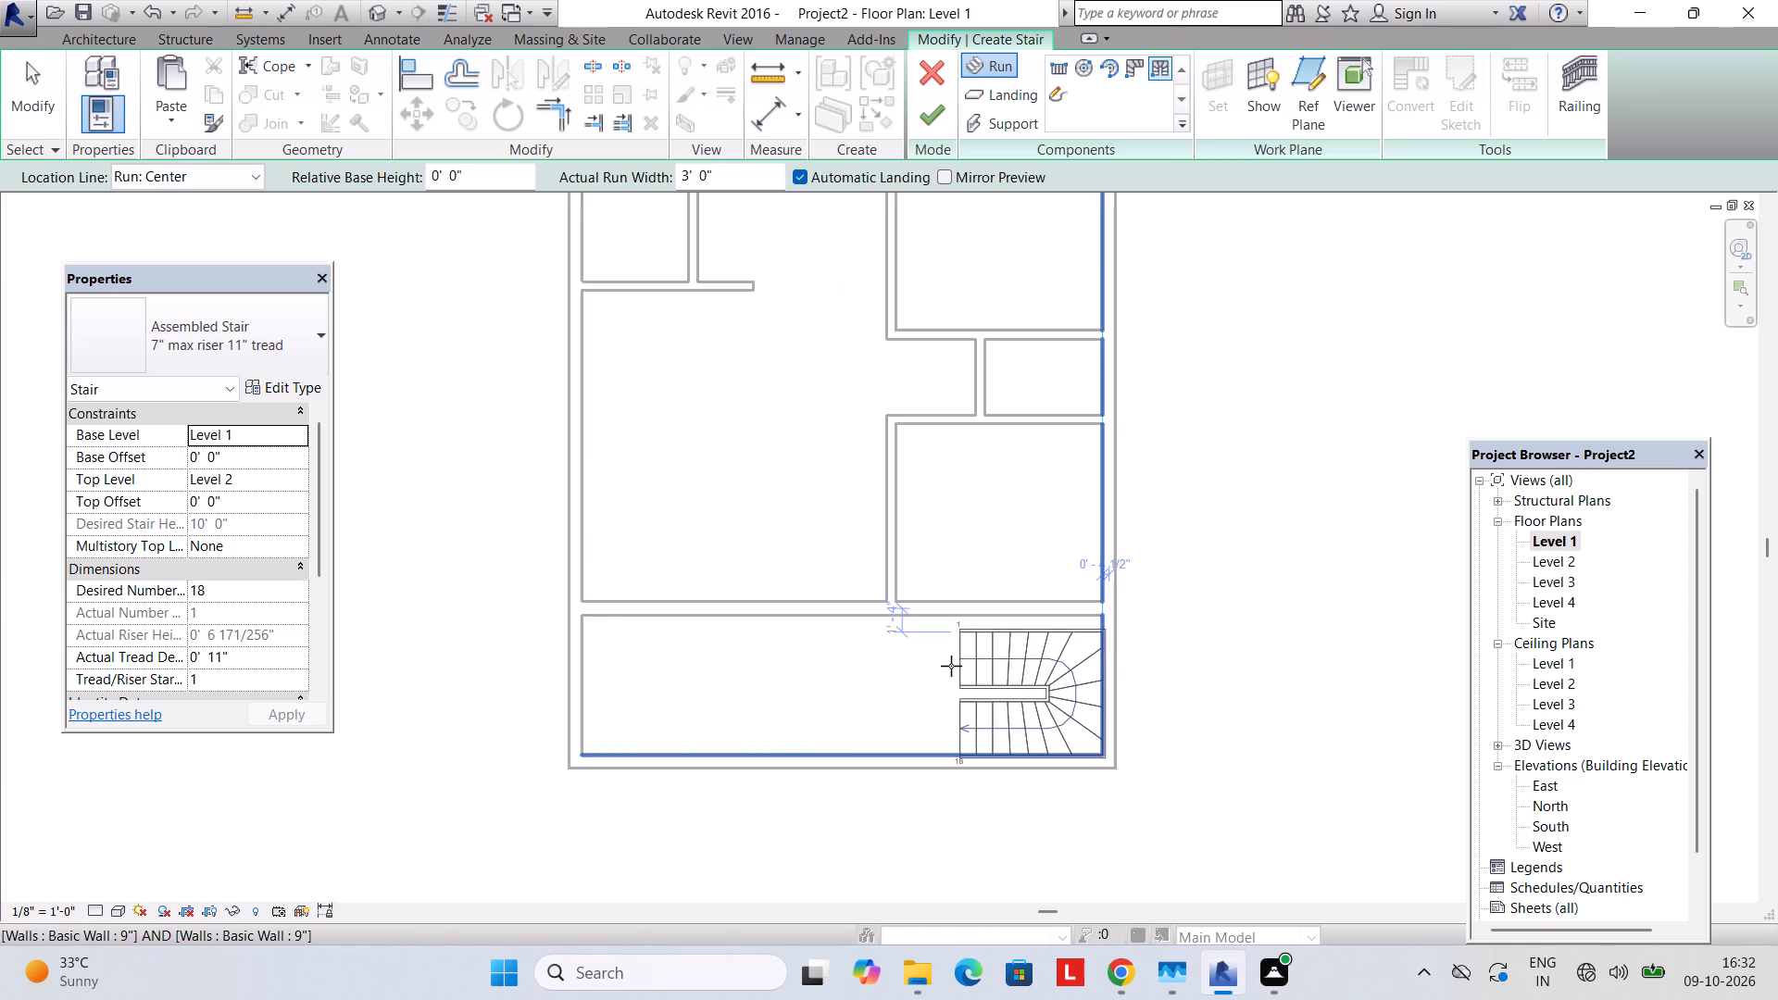
scroll(942, 655, "up", 5)
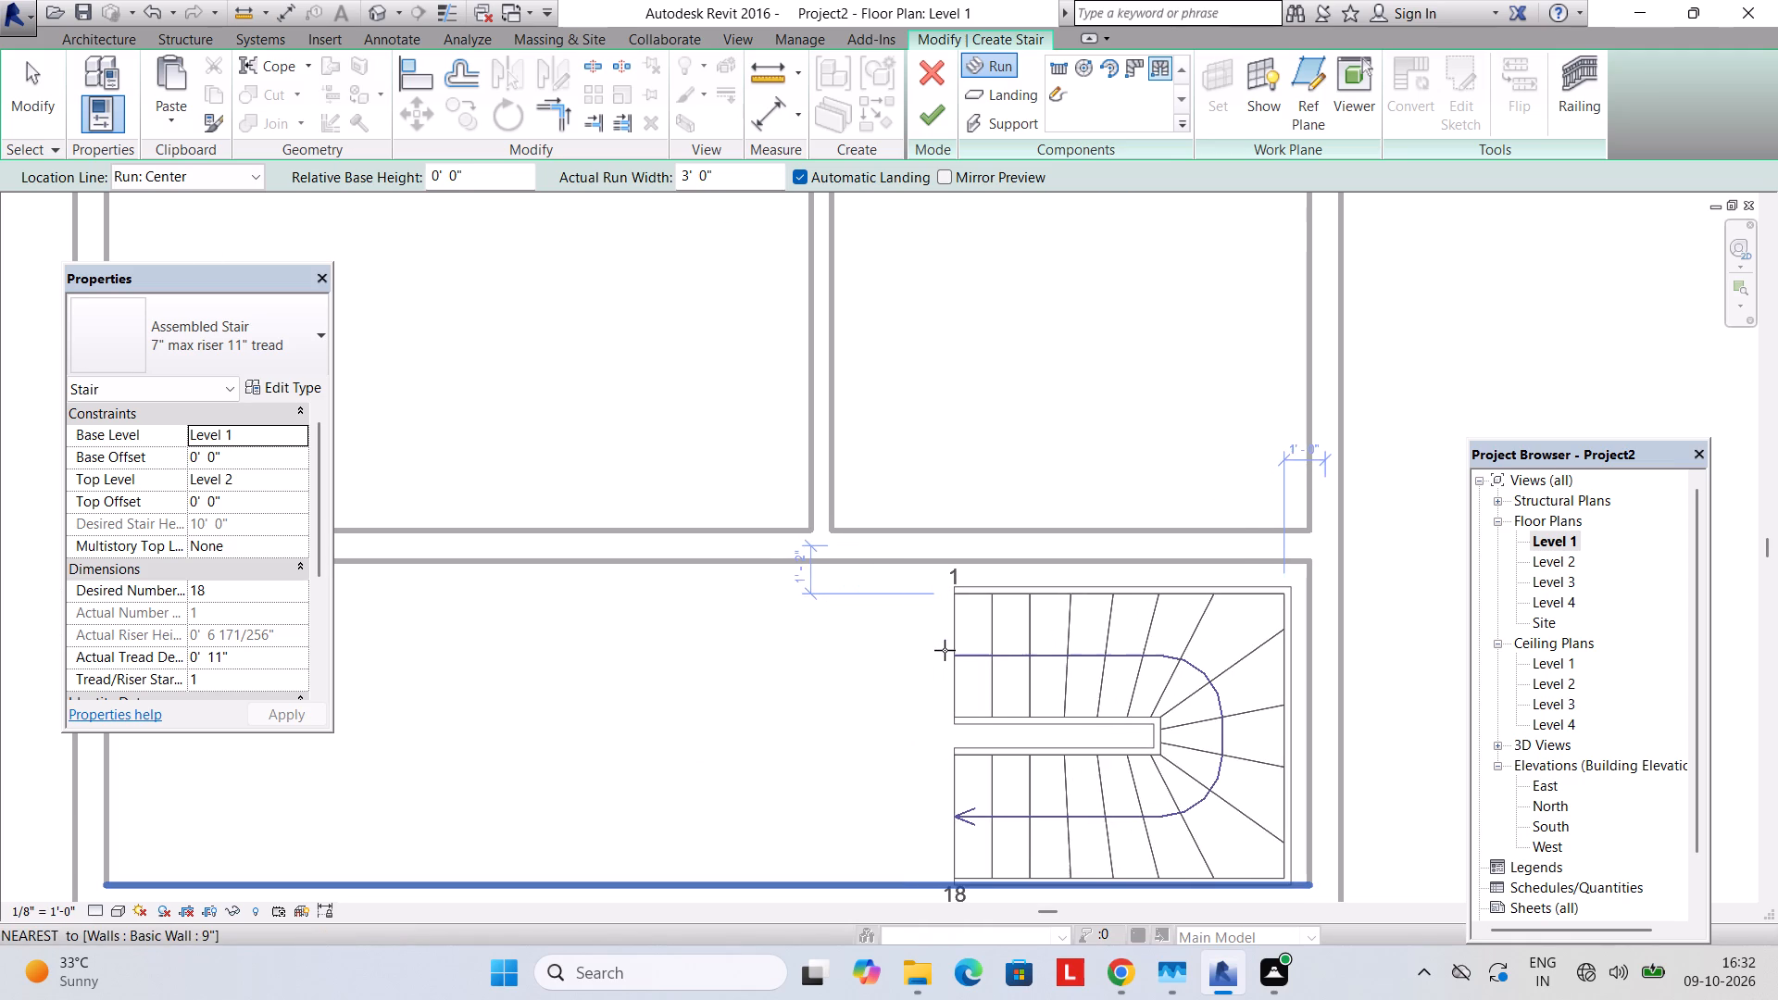
scroll(945, 645, "up", 2)
left_click(939, 639)
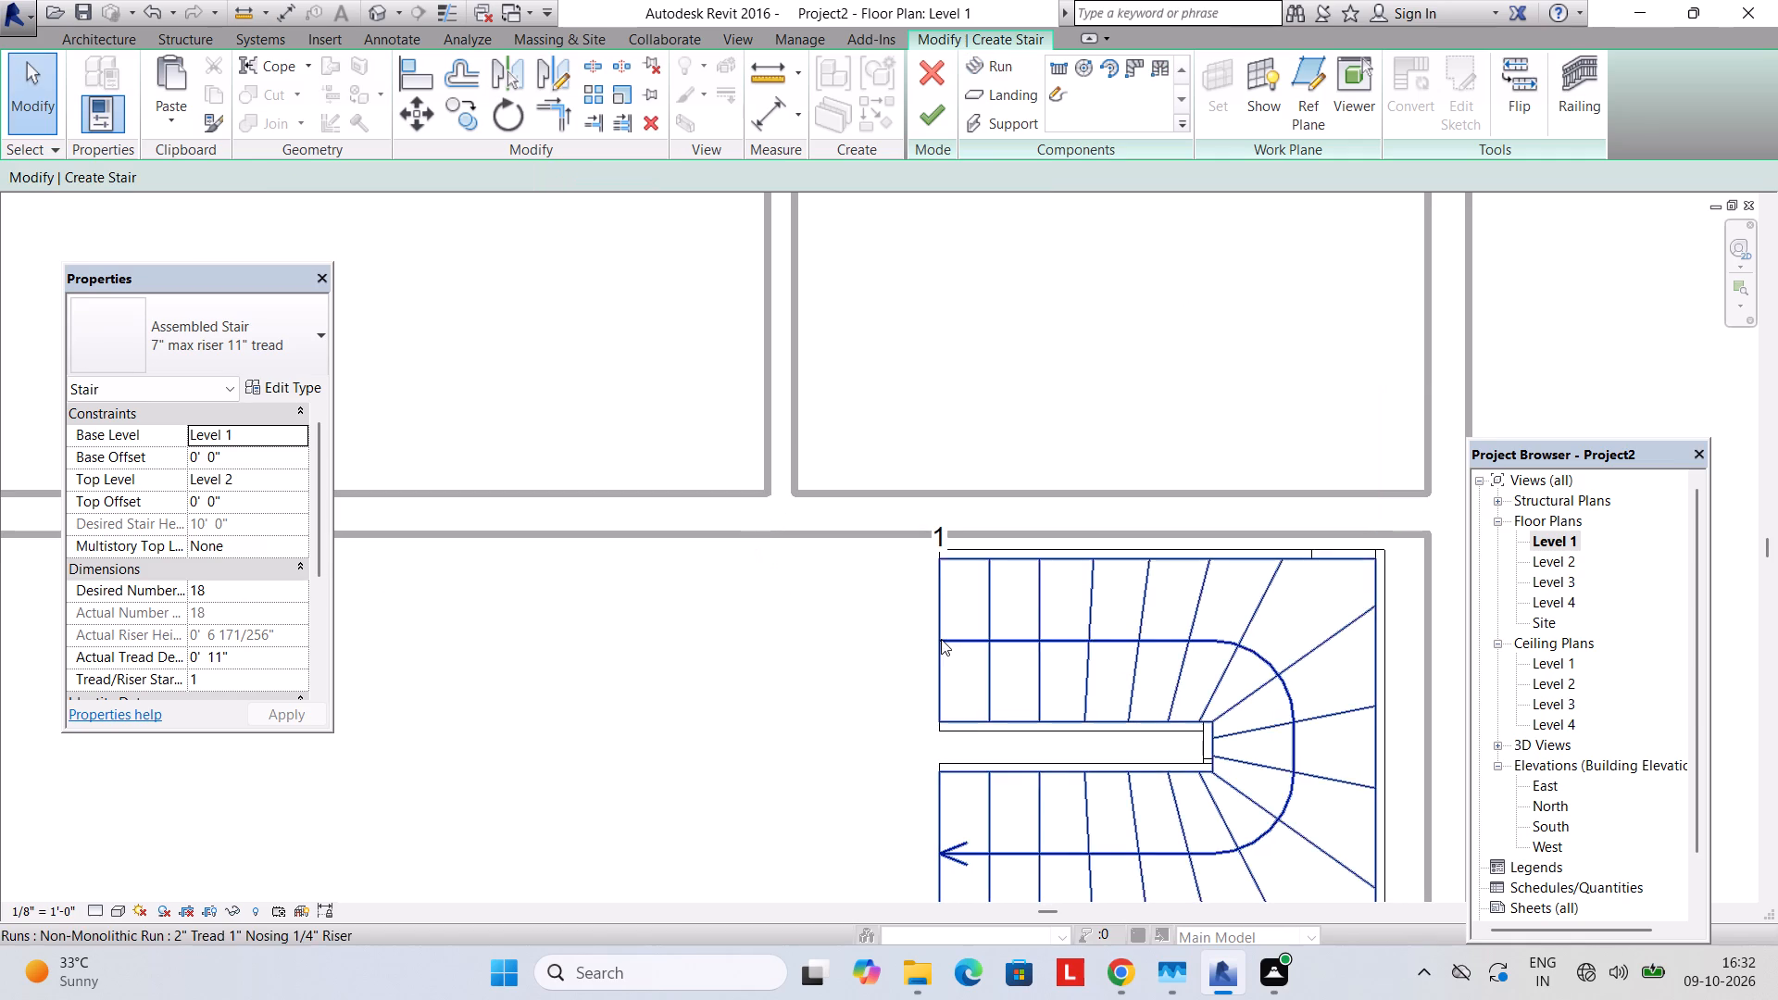
scroll(941, 639, "down", 6)
key("Escape")
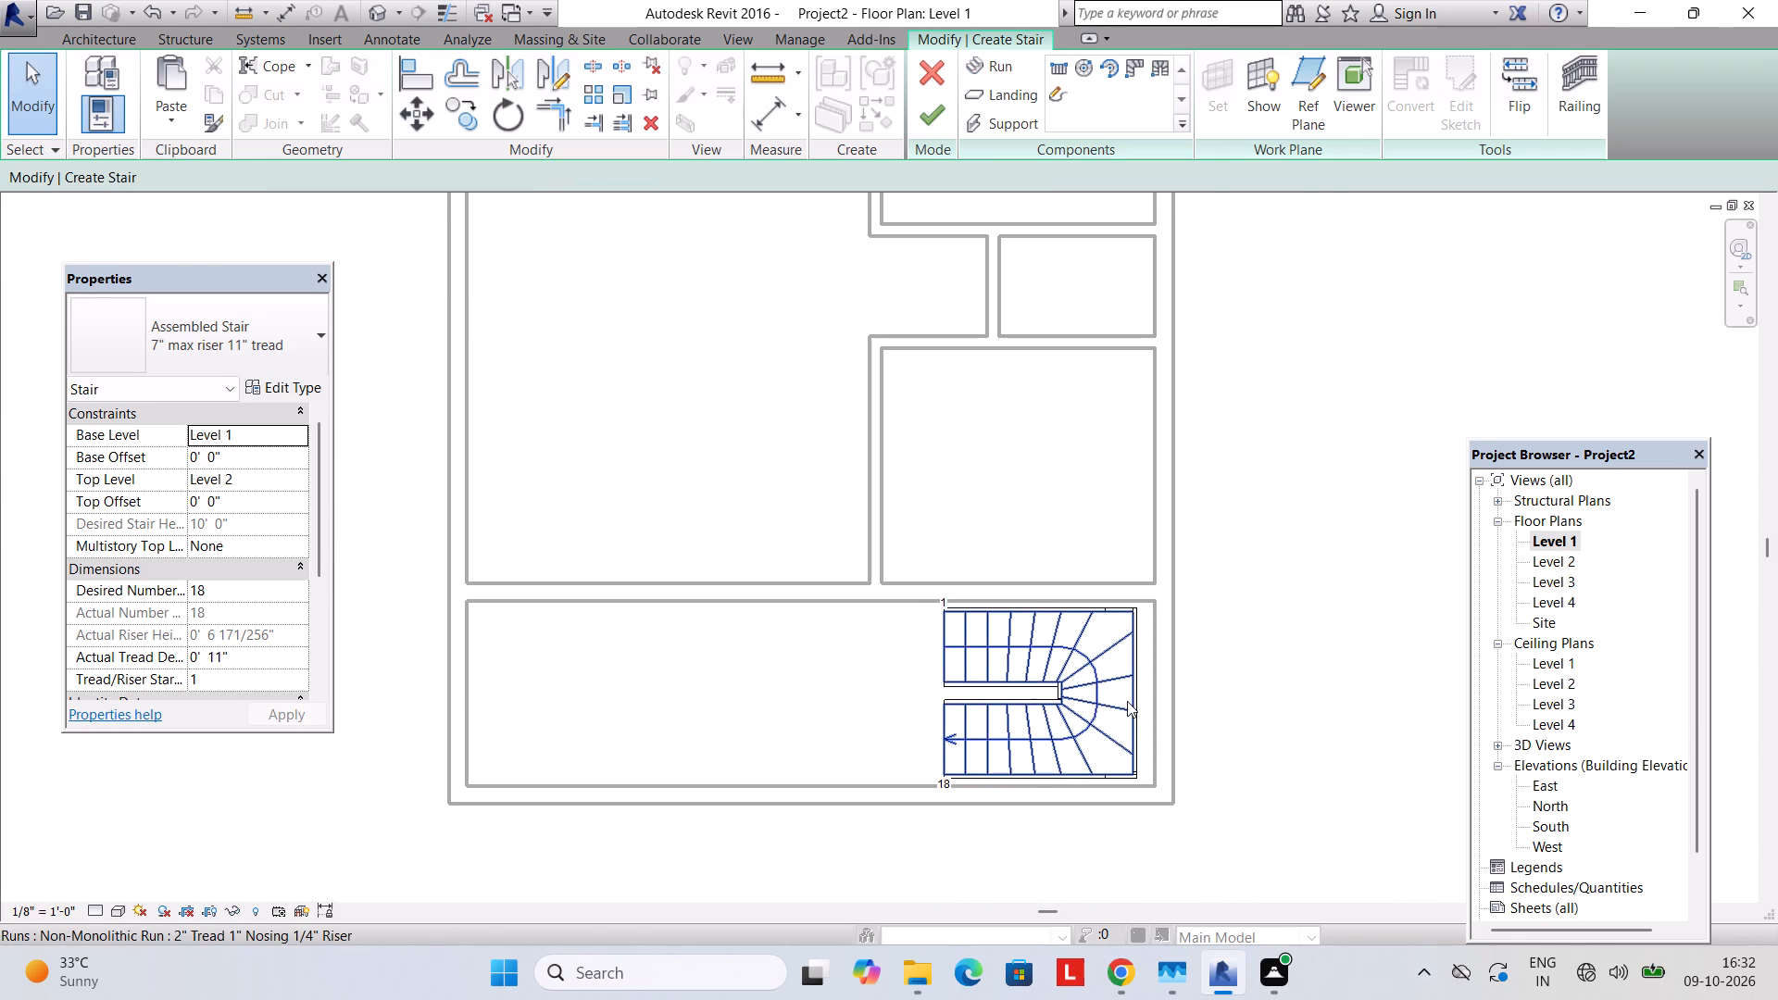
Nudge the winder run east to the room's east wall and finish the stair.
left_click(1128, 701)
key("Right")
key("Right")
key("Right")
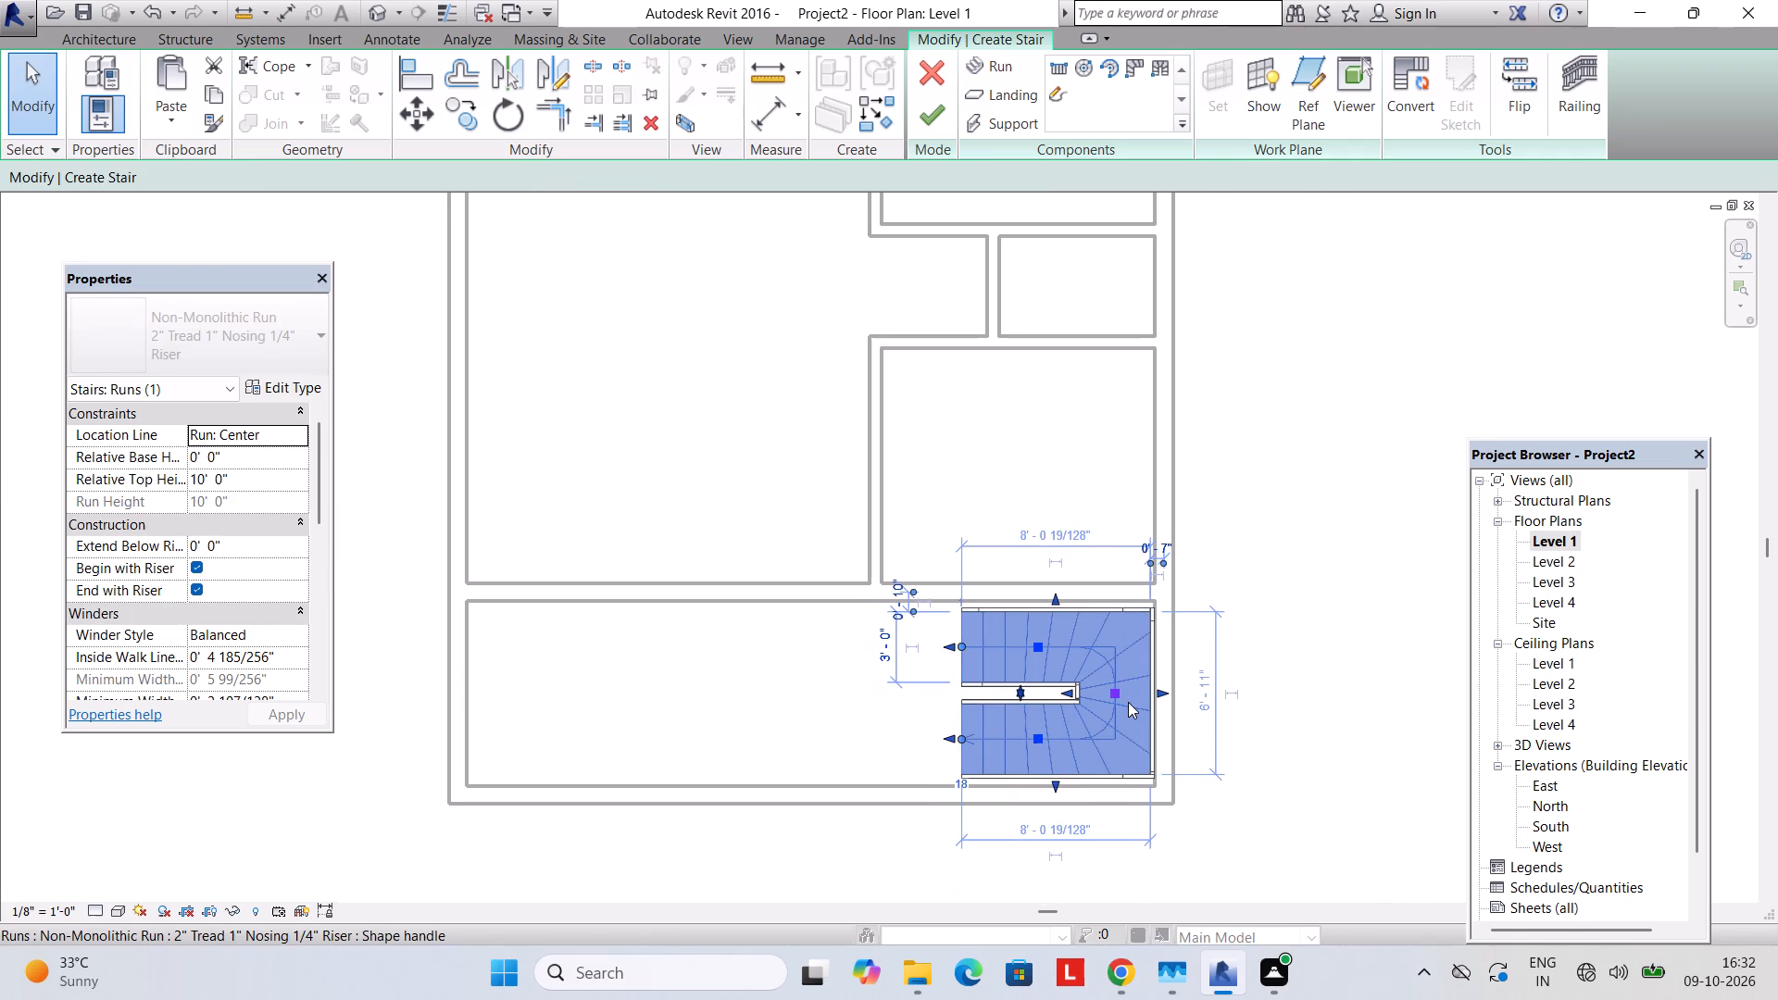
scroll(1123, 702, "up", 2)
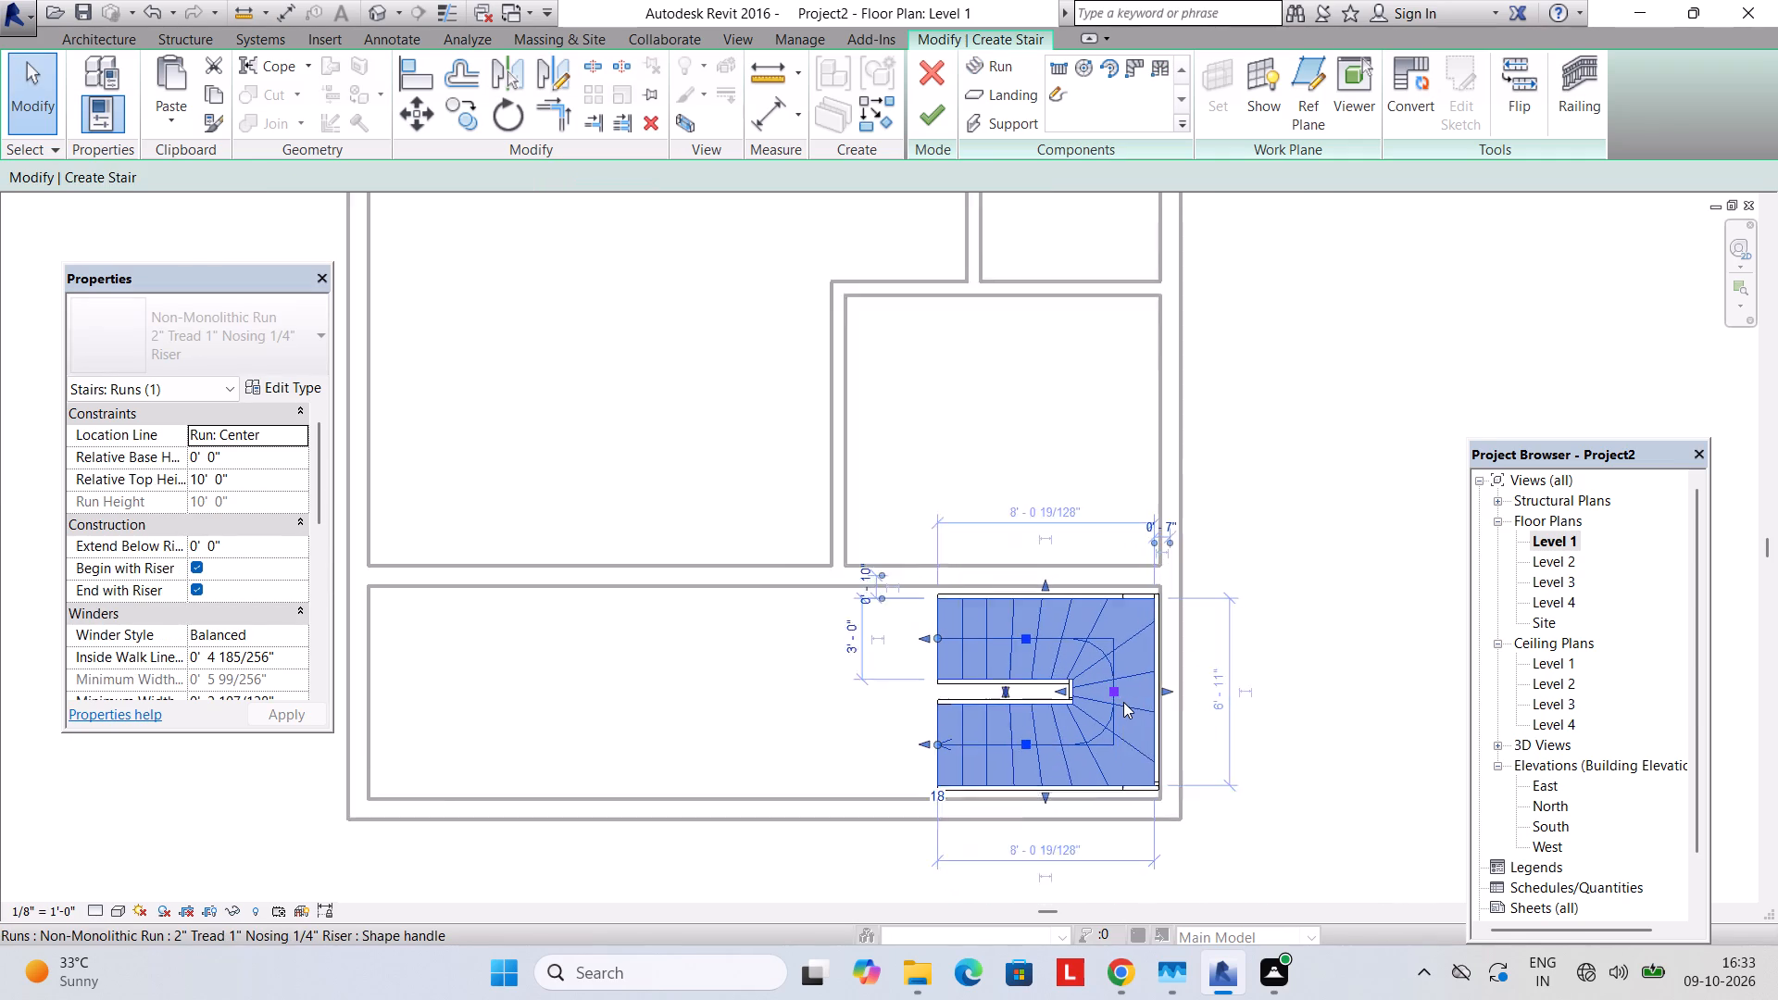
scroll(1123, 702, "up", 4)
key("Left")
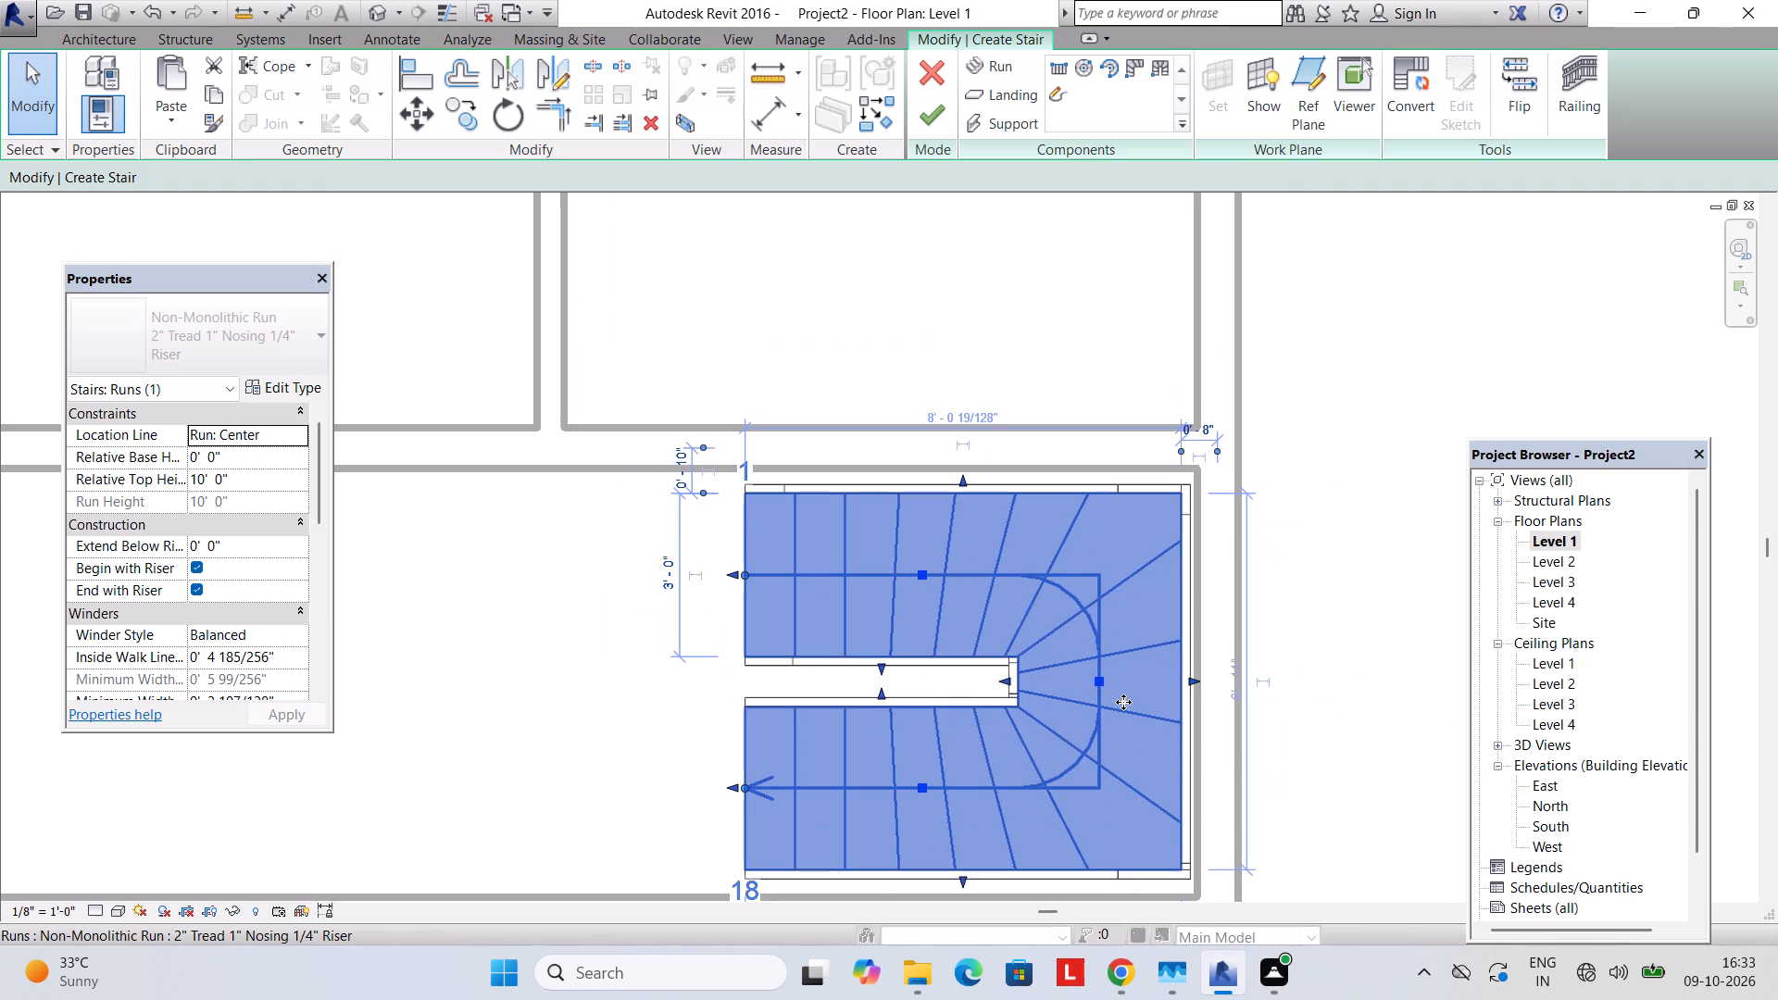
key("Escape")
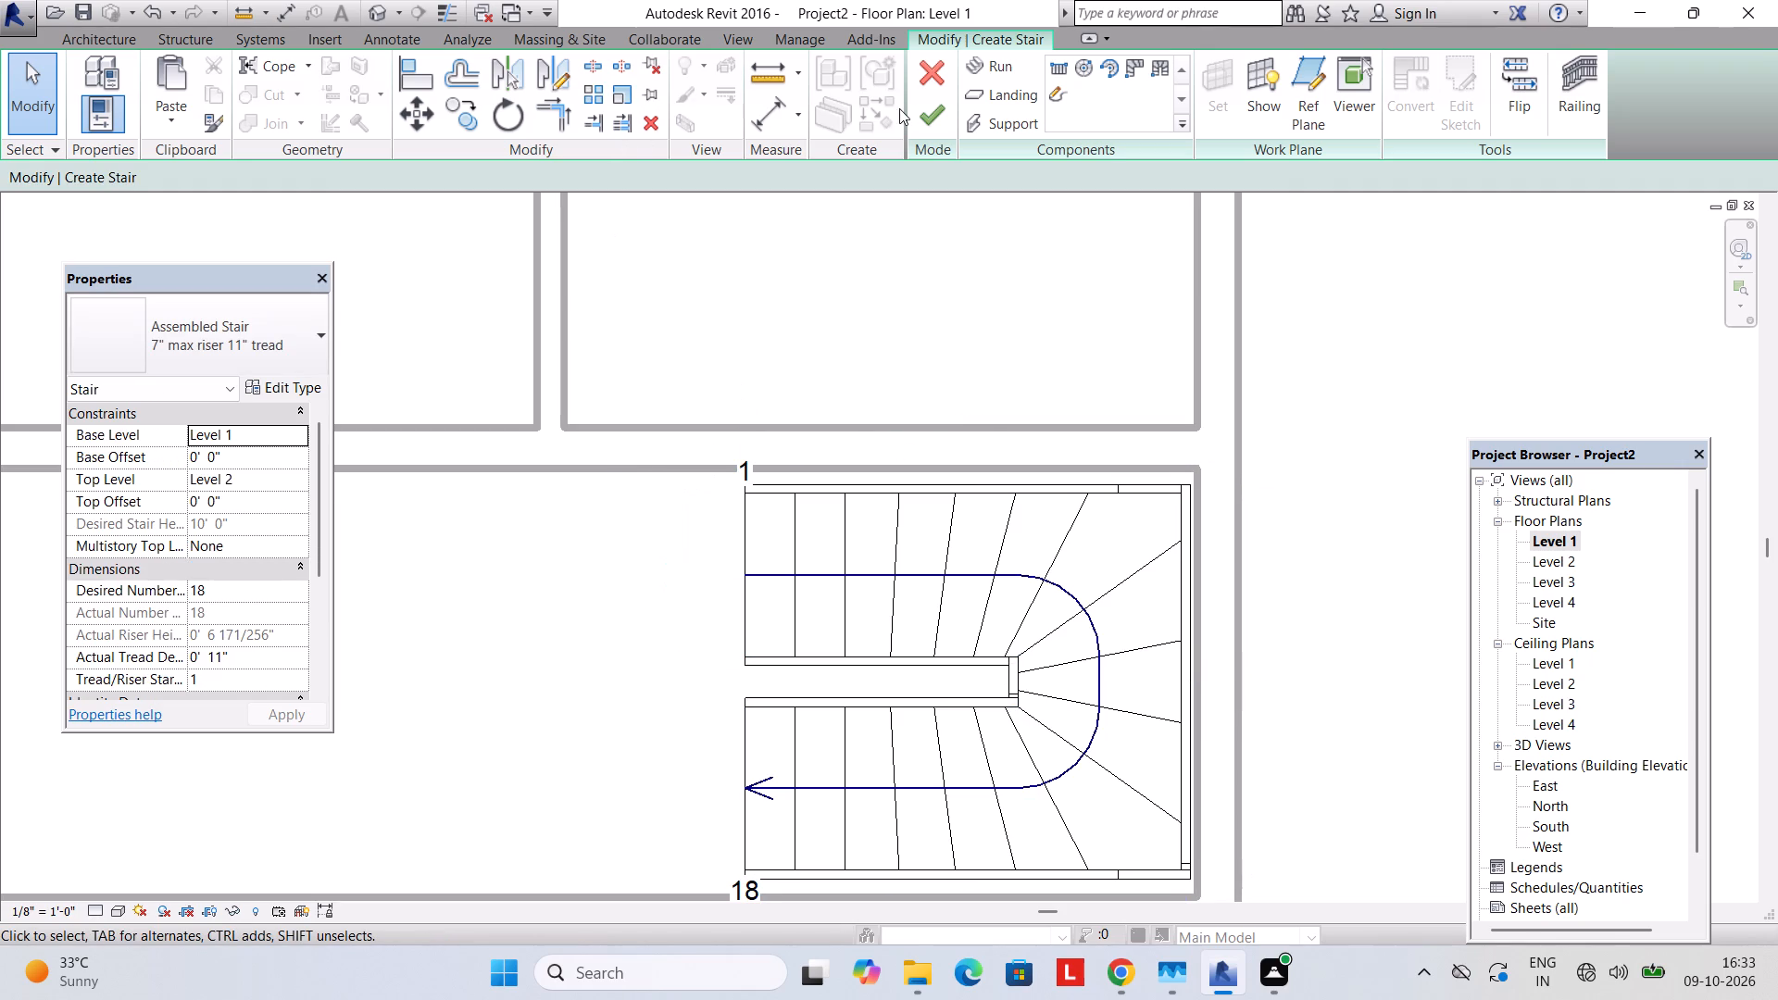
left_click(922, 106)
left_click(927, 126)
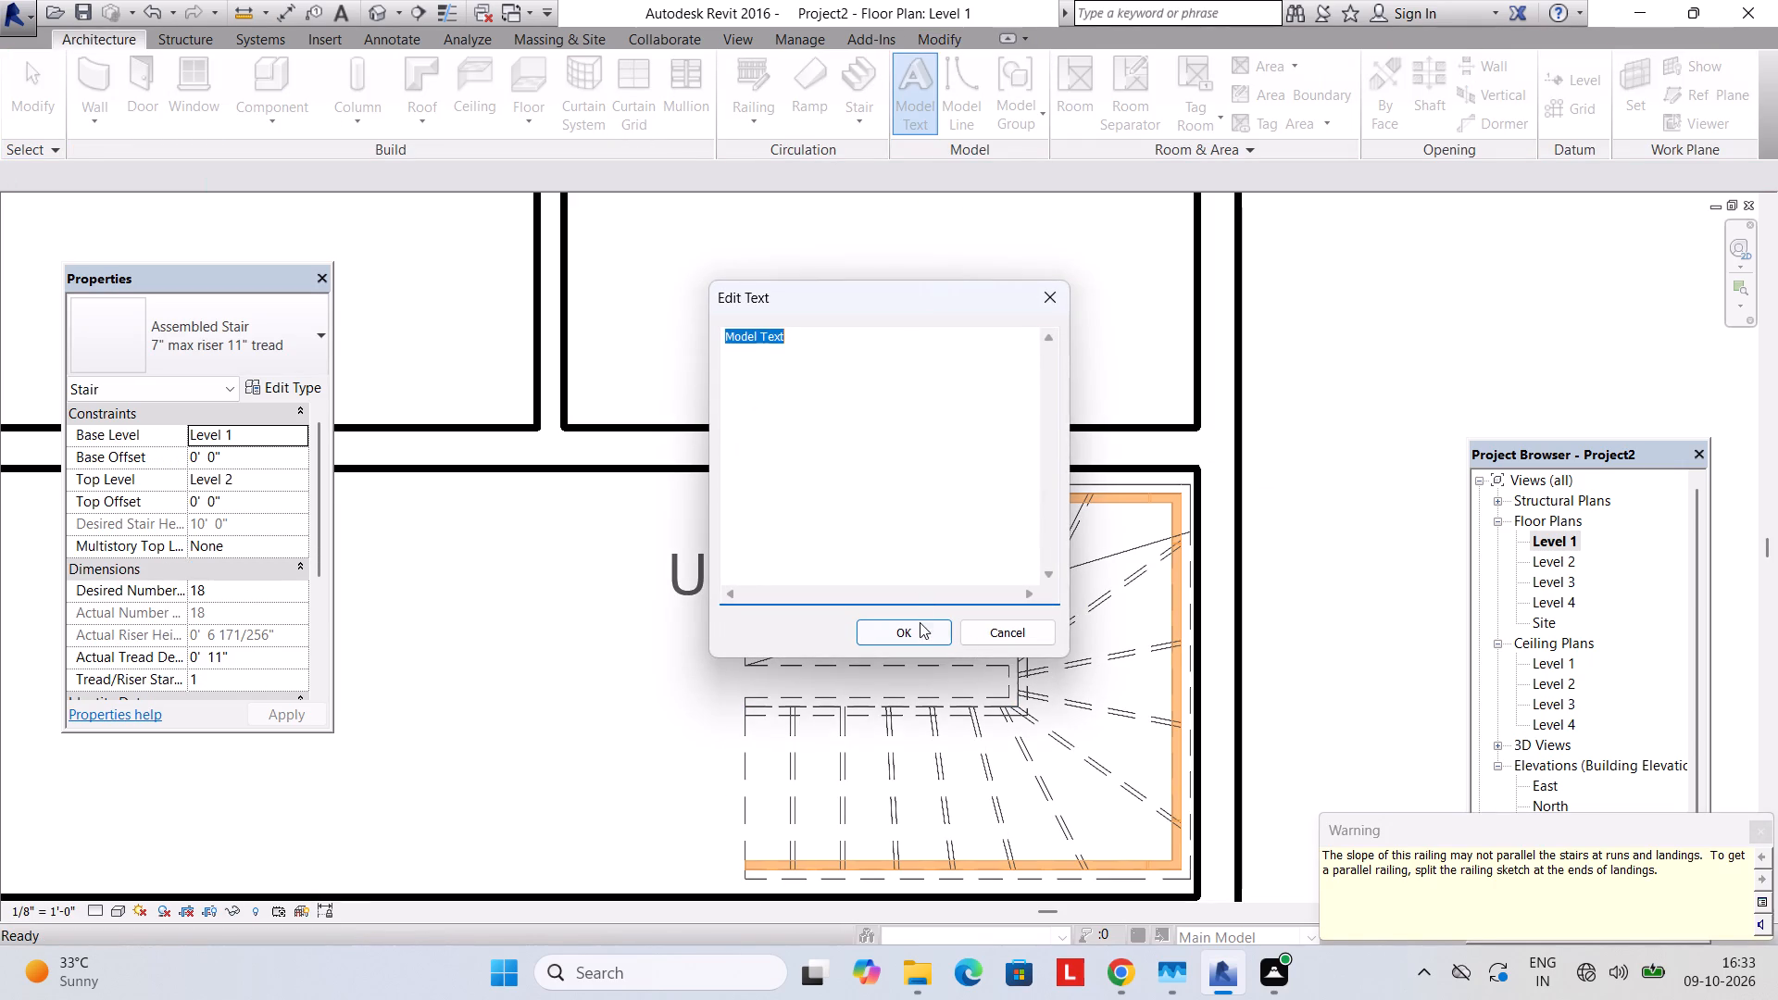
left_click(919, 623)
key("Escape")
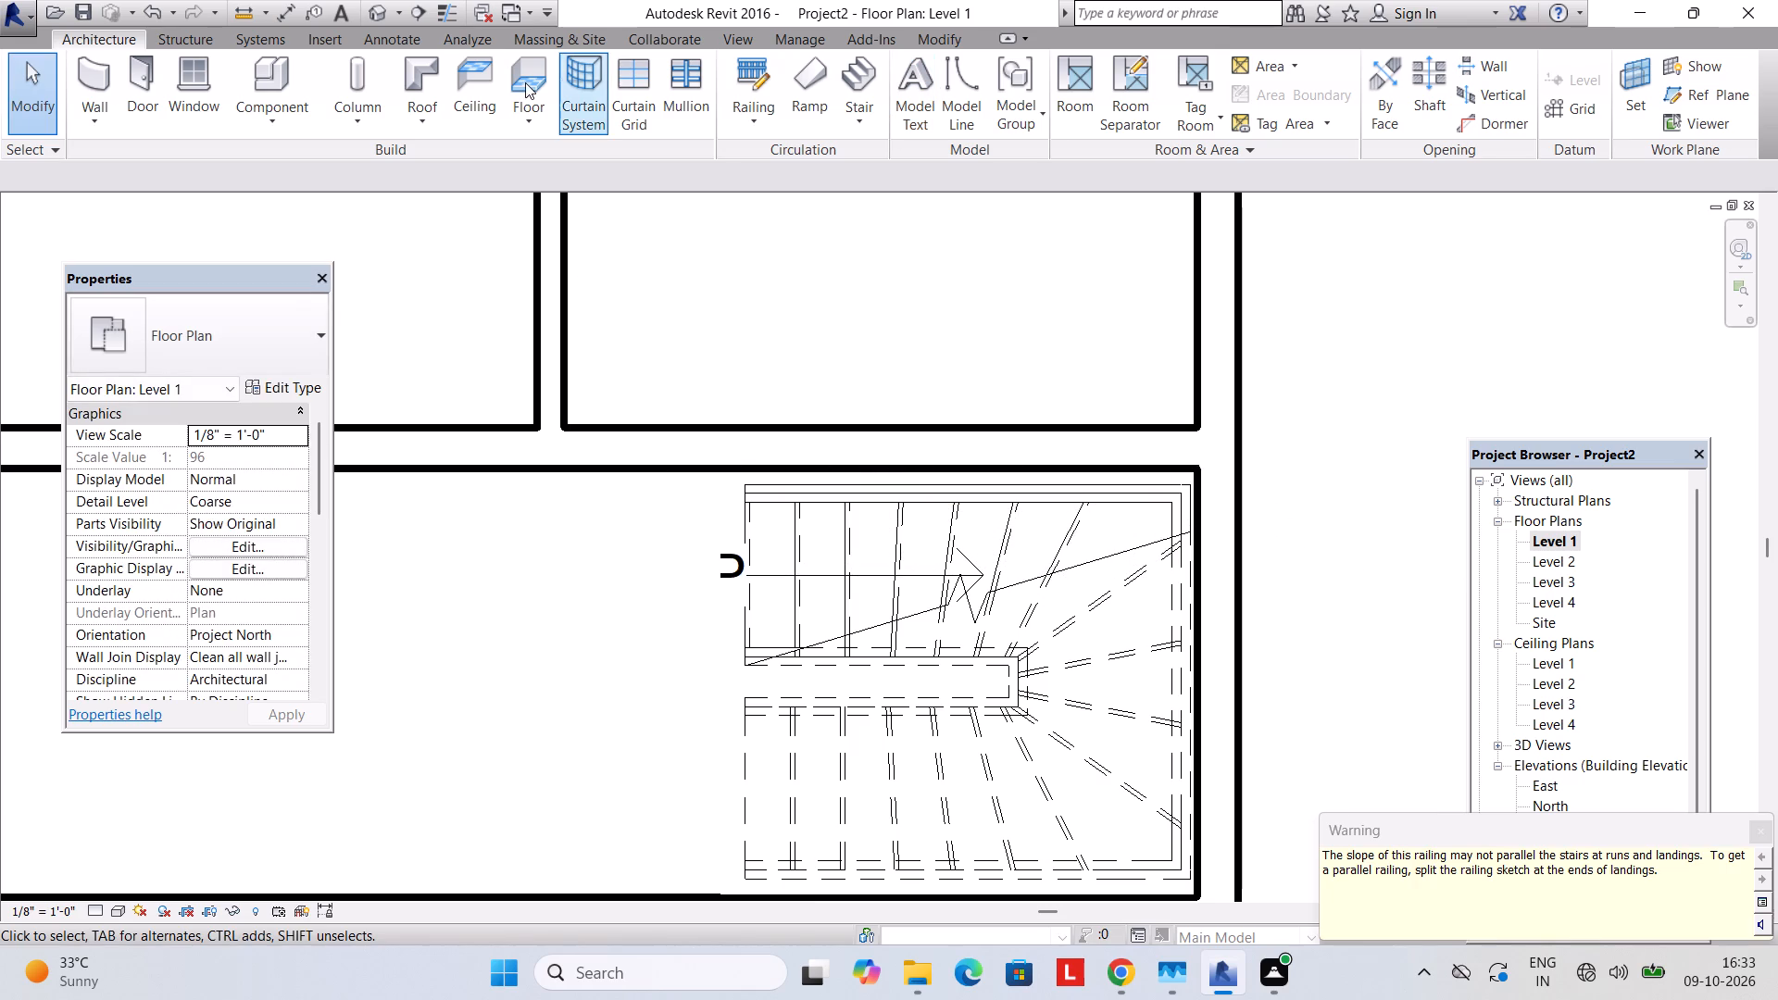
Examine the finished winder stair and its railings from several angles in the default 3D view.
left_click(737, 41)
left_click(682, 120)
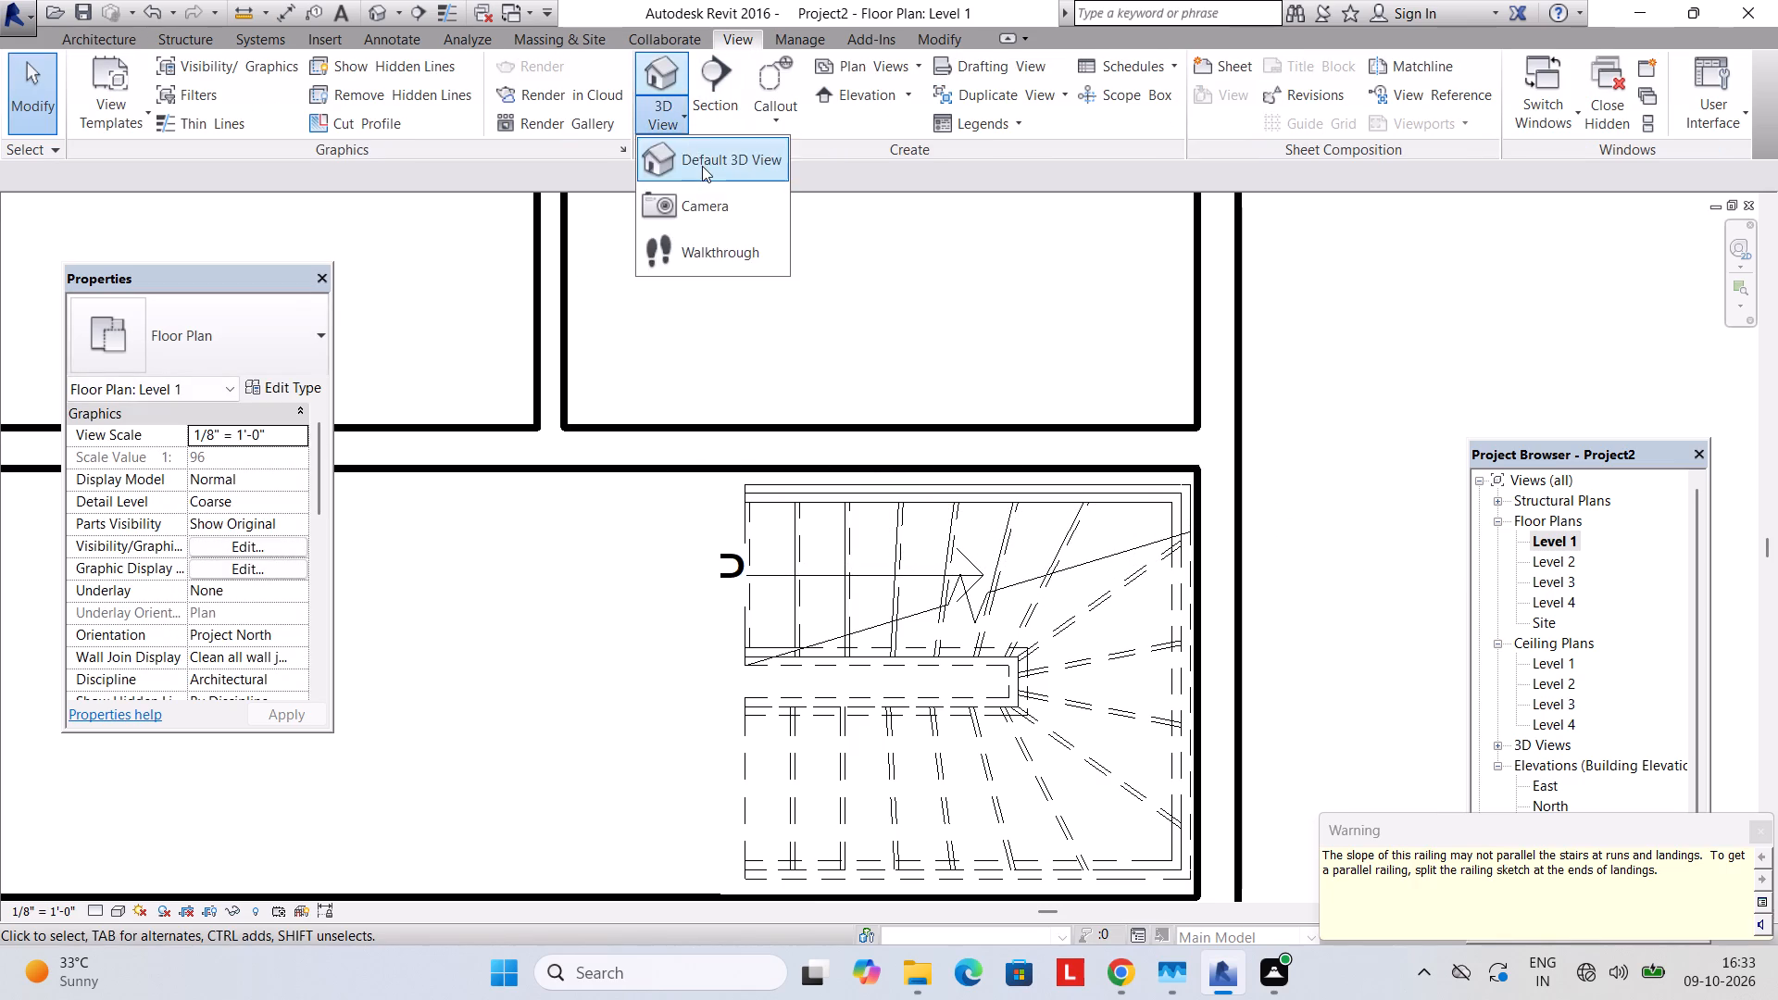
left_click(702, 166)
middle_click_drag(805, 432, 1094, 511, "shift")
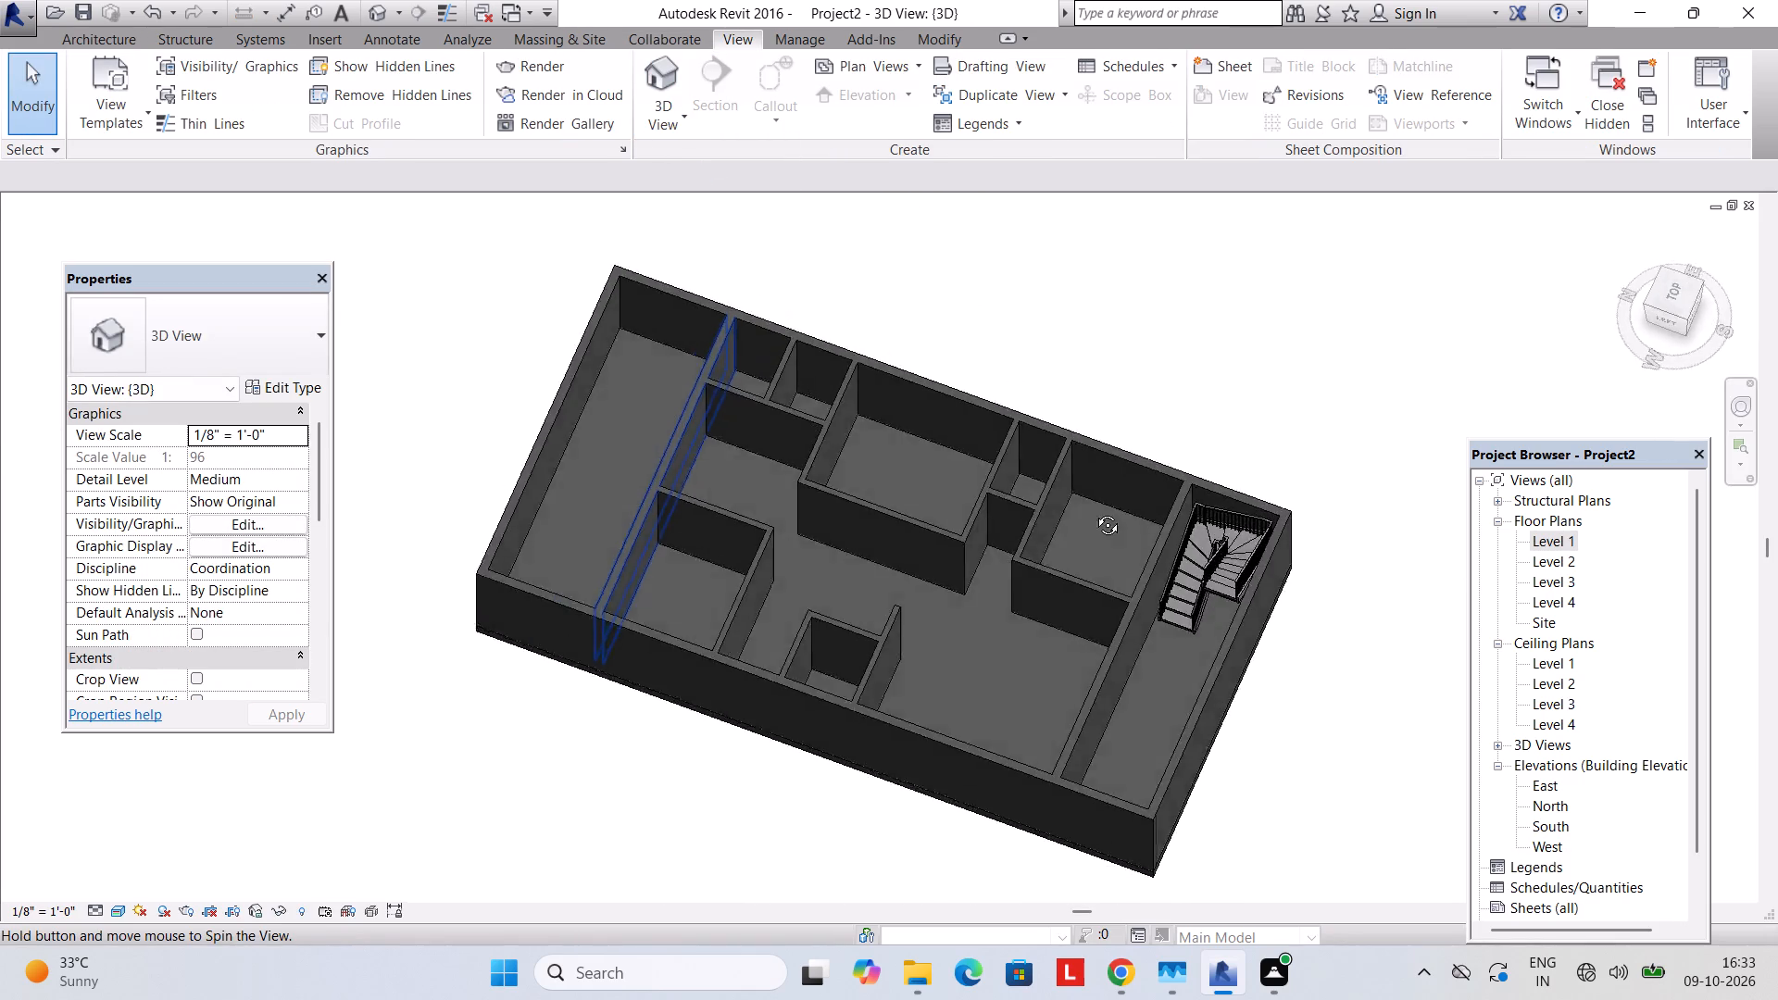
middle_click_drag(1094, 511, 1129, 452, "shift")
scroll(1226, 495, "up", 5)
middle_click_drag(1206, 529, 1256, 395)
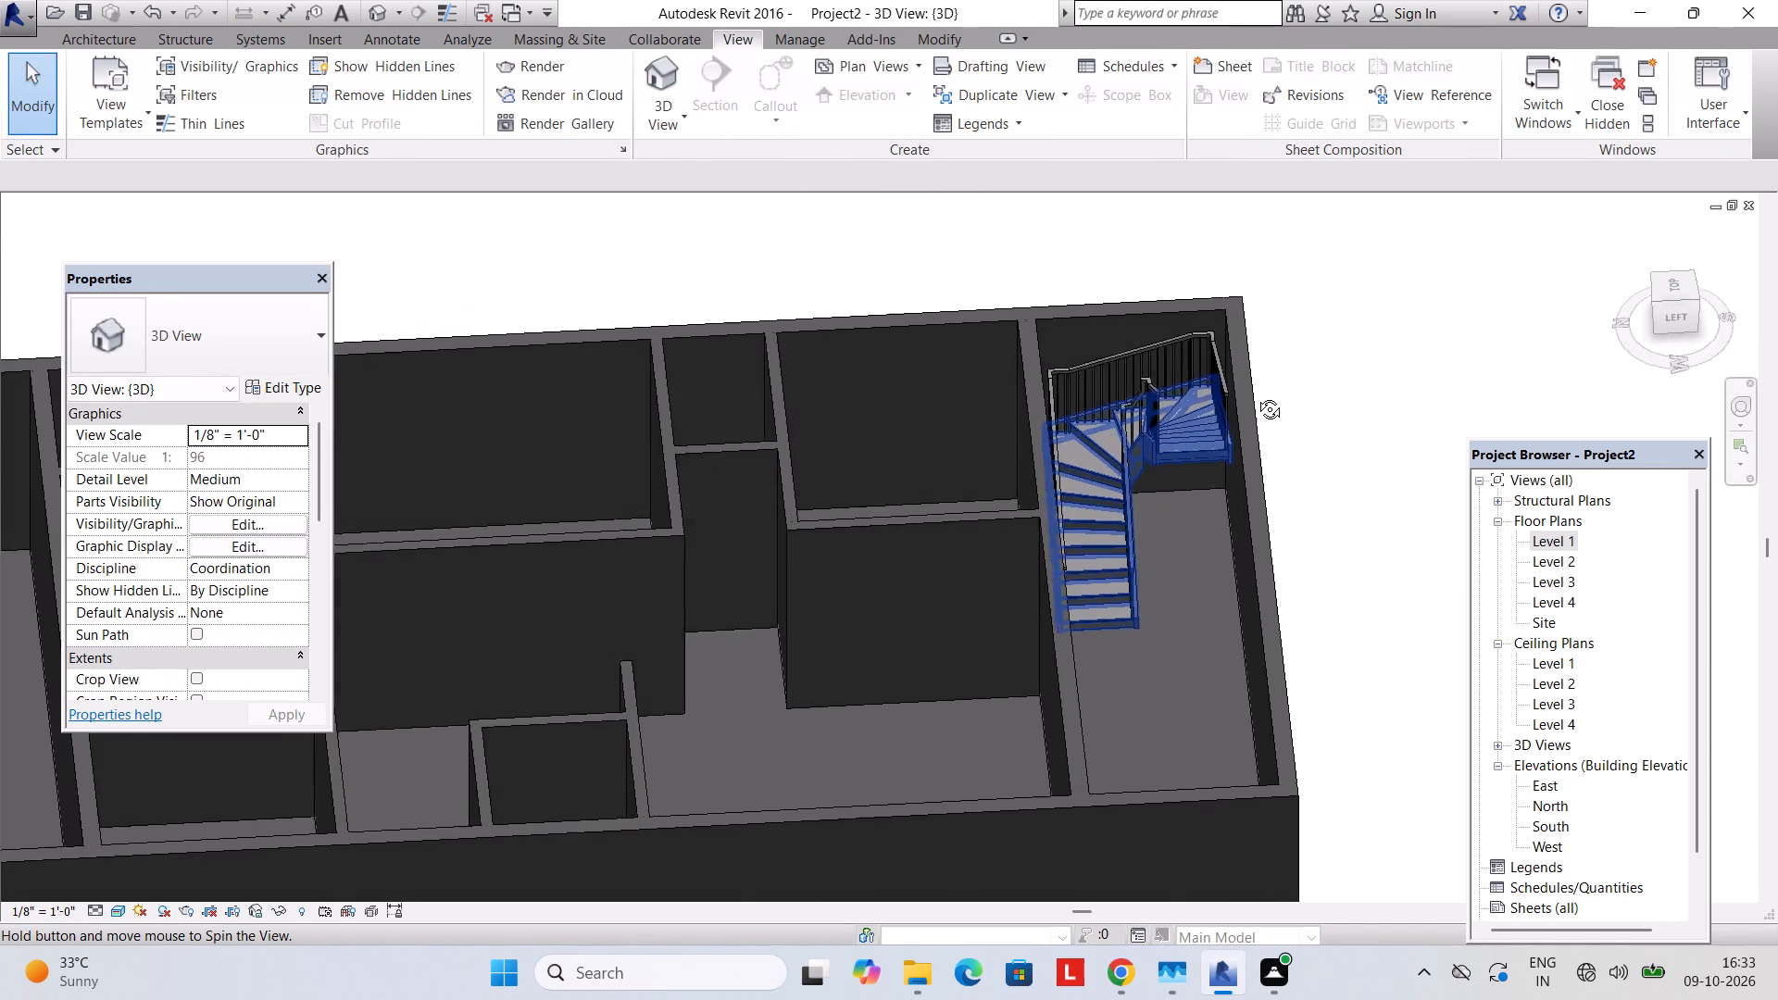
middle_click_drag(1256, 395, 1208, 329)
middle_click_drag(1281, 444, 1088, 477, "shift")
On the Level 1 floor plan, set the unconnected height of the northernmost and southernmost 9" exterior walls to 5'.
double_click(1573, 541)
middle_click_drag(1064, 713, 1156, 452)
left_click(797, 678)
scroll(681, 551, "down", 4)
middle_click_drag(682, 552, 726, 658)
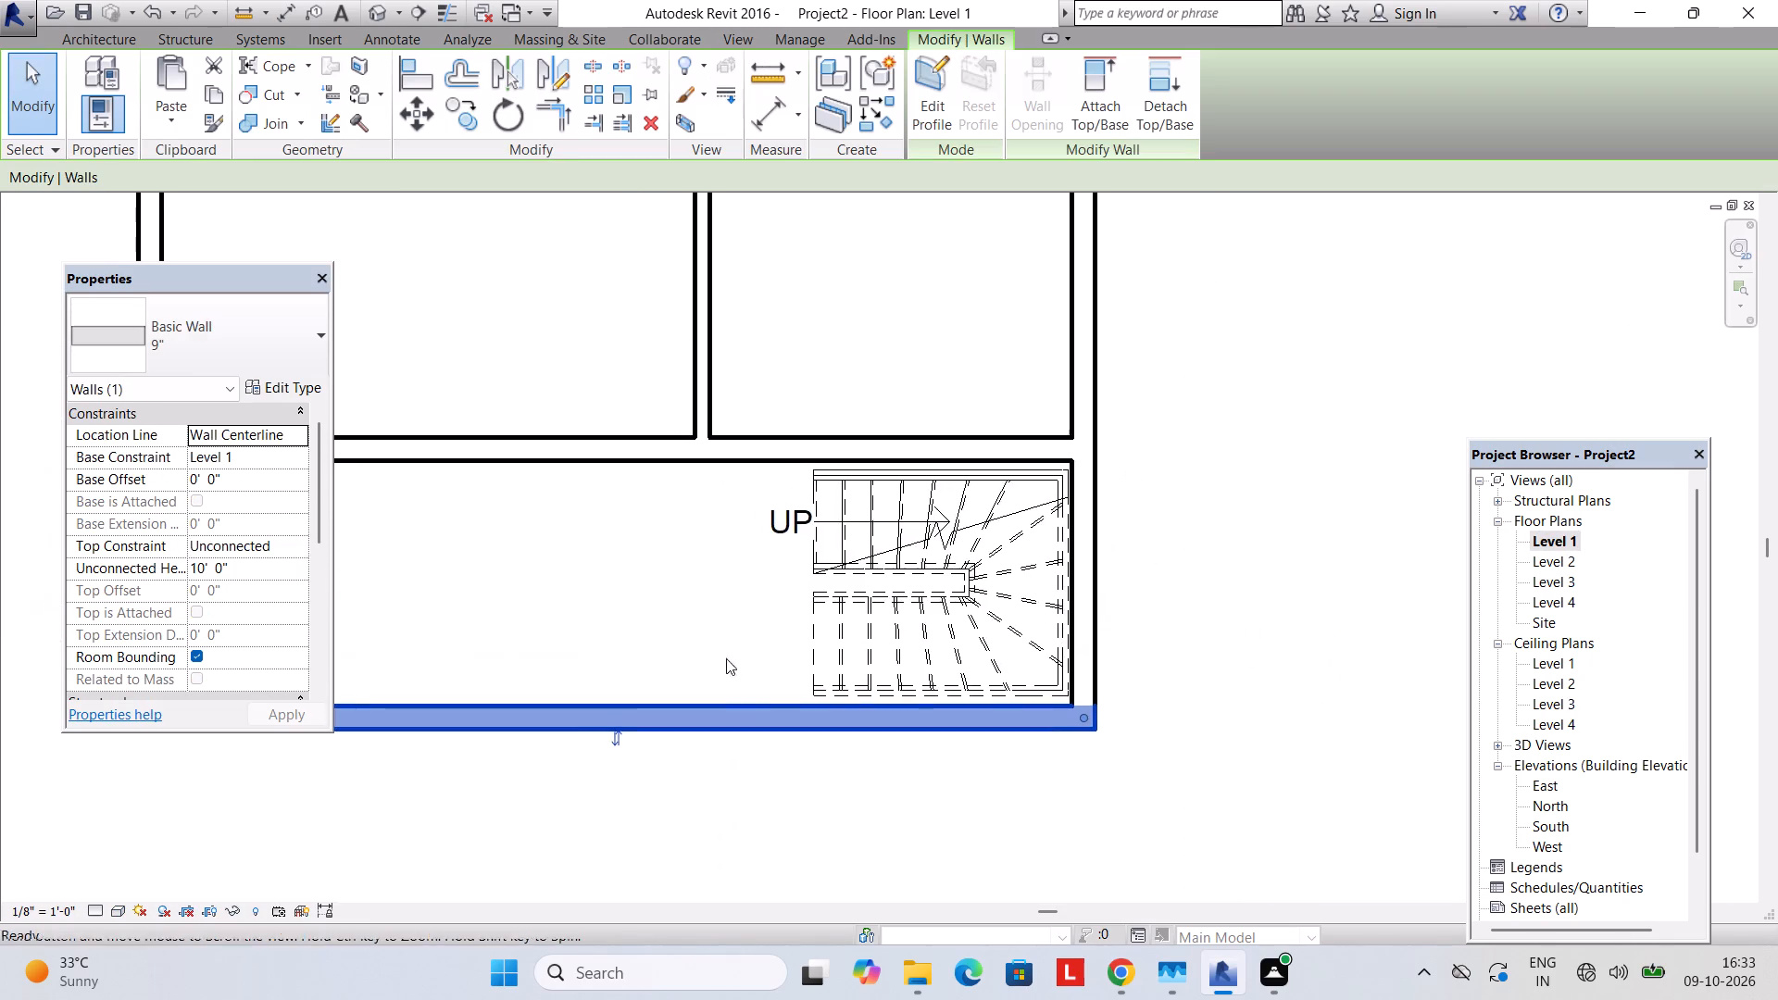
scroll(690, 601, "down", 3)
middle_click_drag(661, 530, 779, 748)
scroll(743, 450, "down", 5)
middle_click_drag(732, 436, 737, 630)
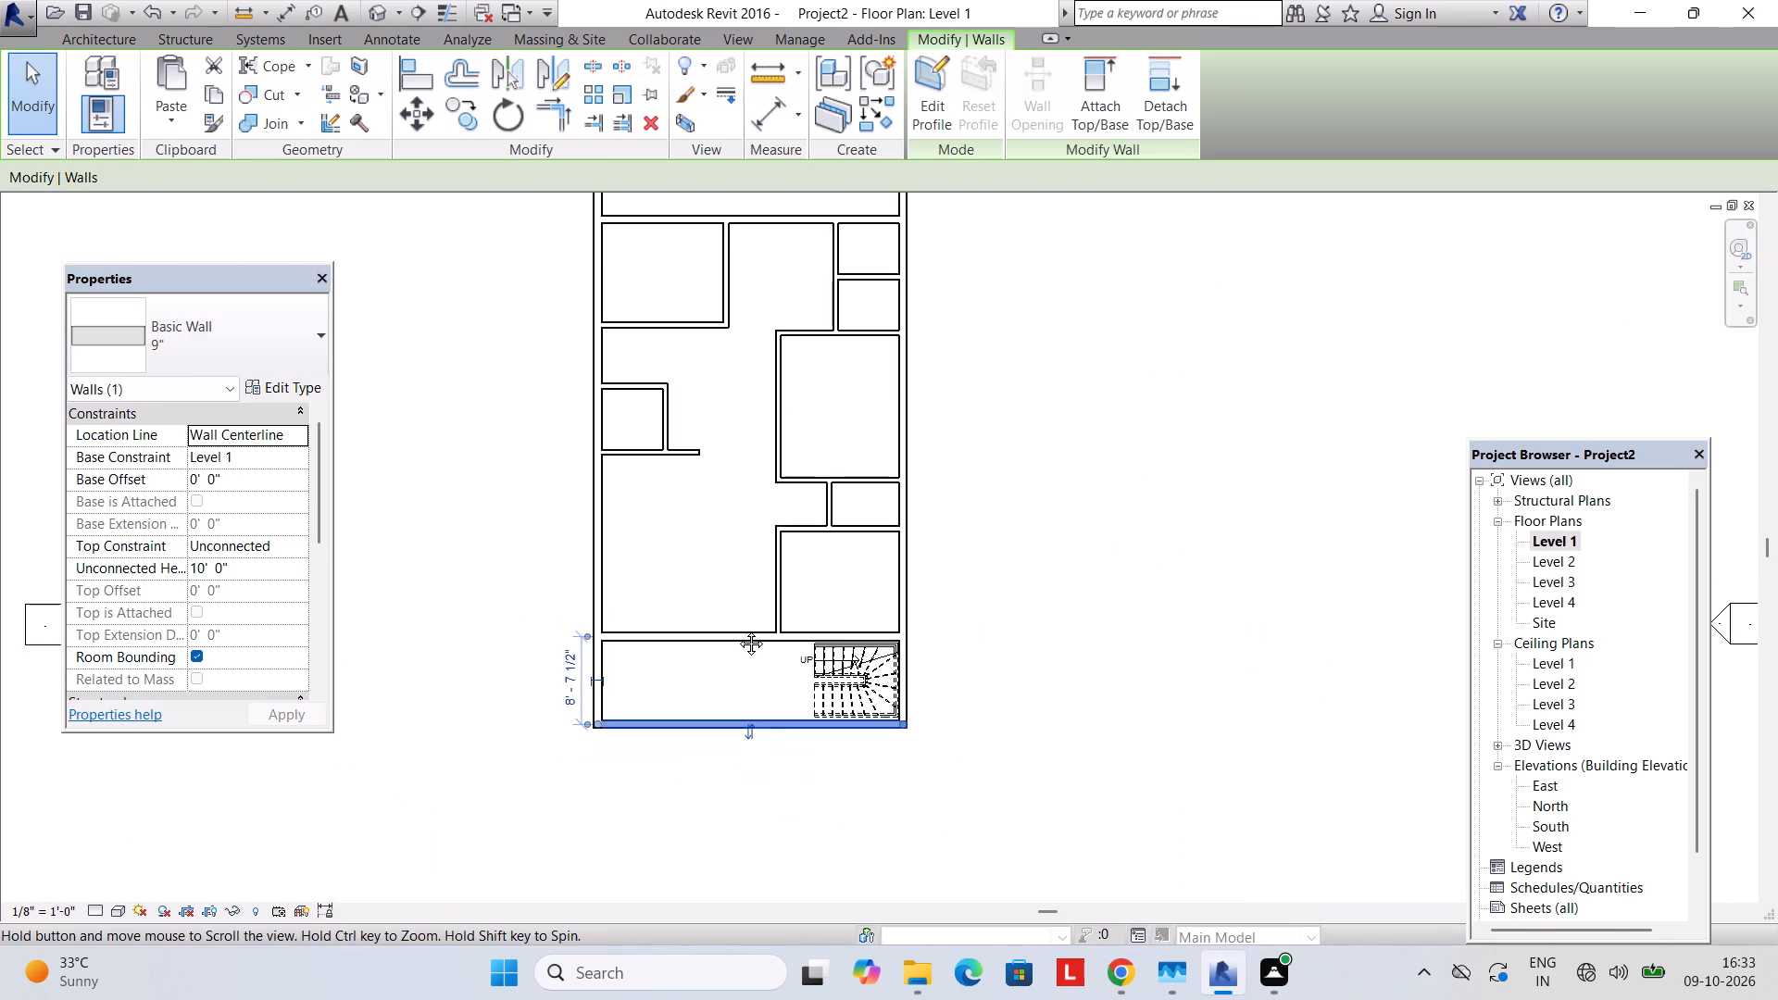
middle_click_drag(737, 630, 737, 667)
left_click(747, 283, "ctrl")
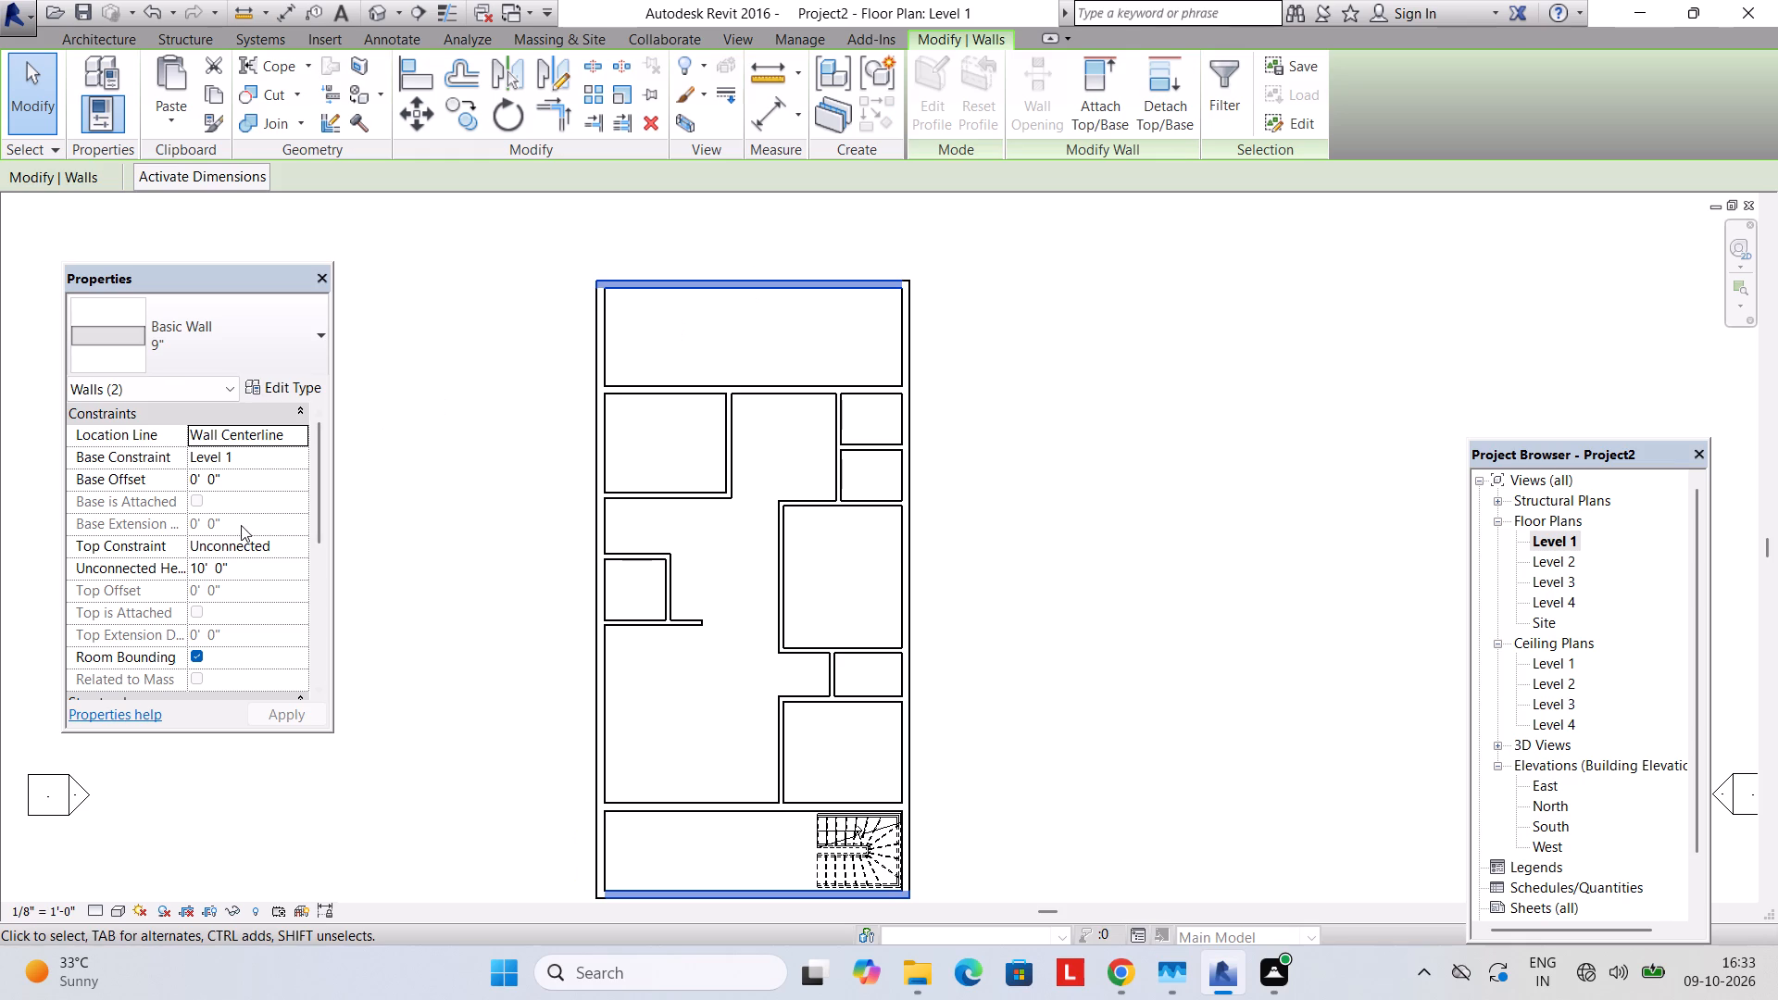
left_click(243, 572)
type("5'")
key("Return")
key("Return")
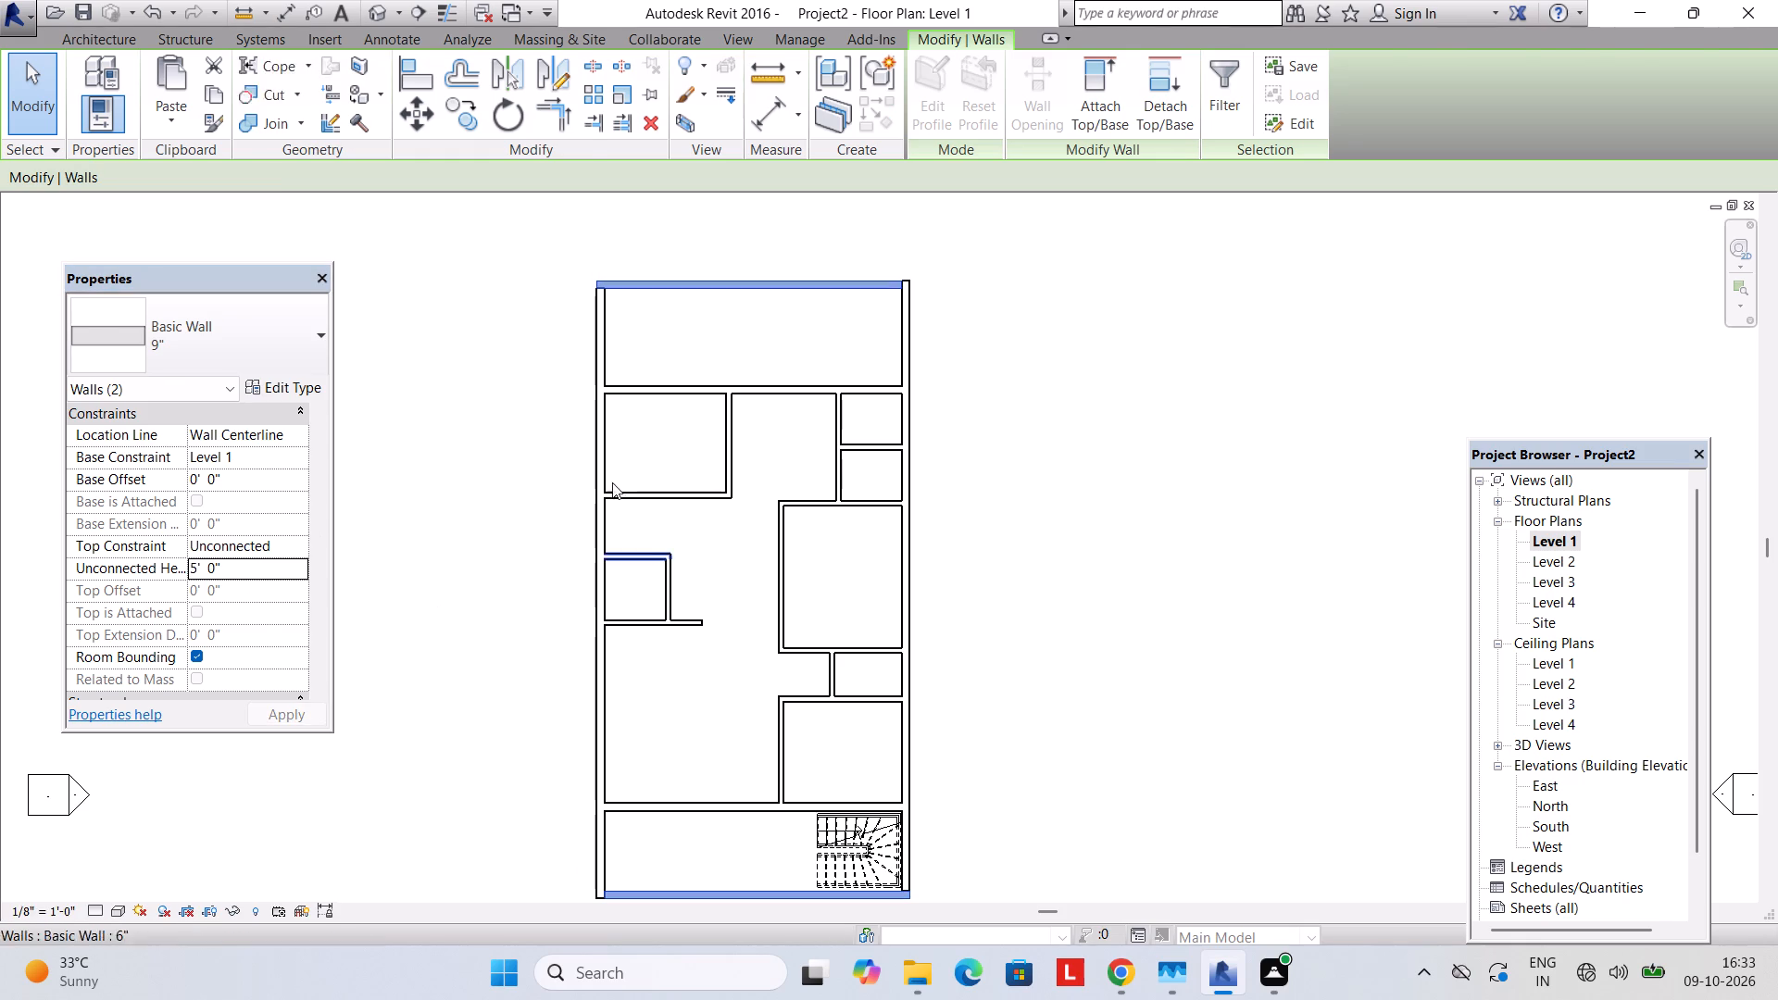
key("Escape")
Check the lowered end walls and the winder stair from several angles in the default 3D view.
left_click(693, 119)
key("Escape")
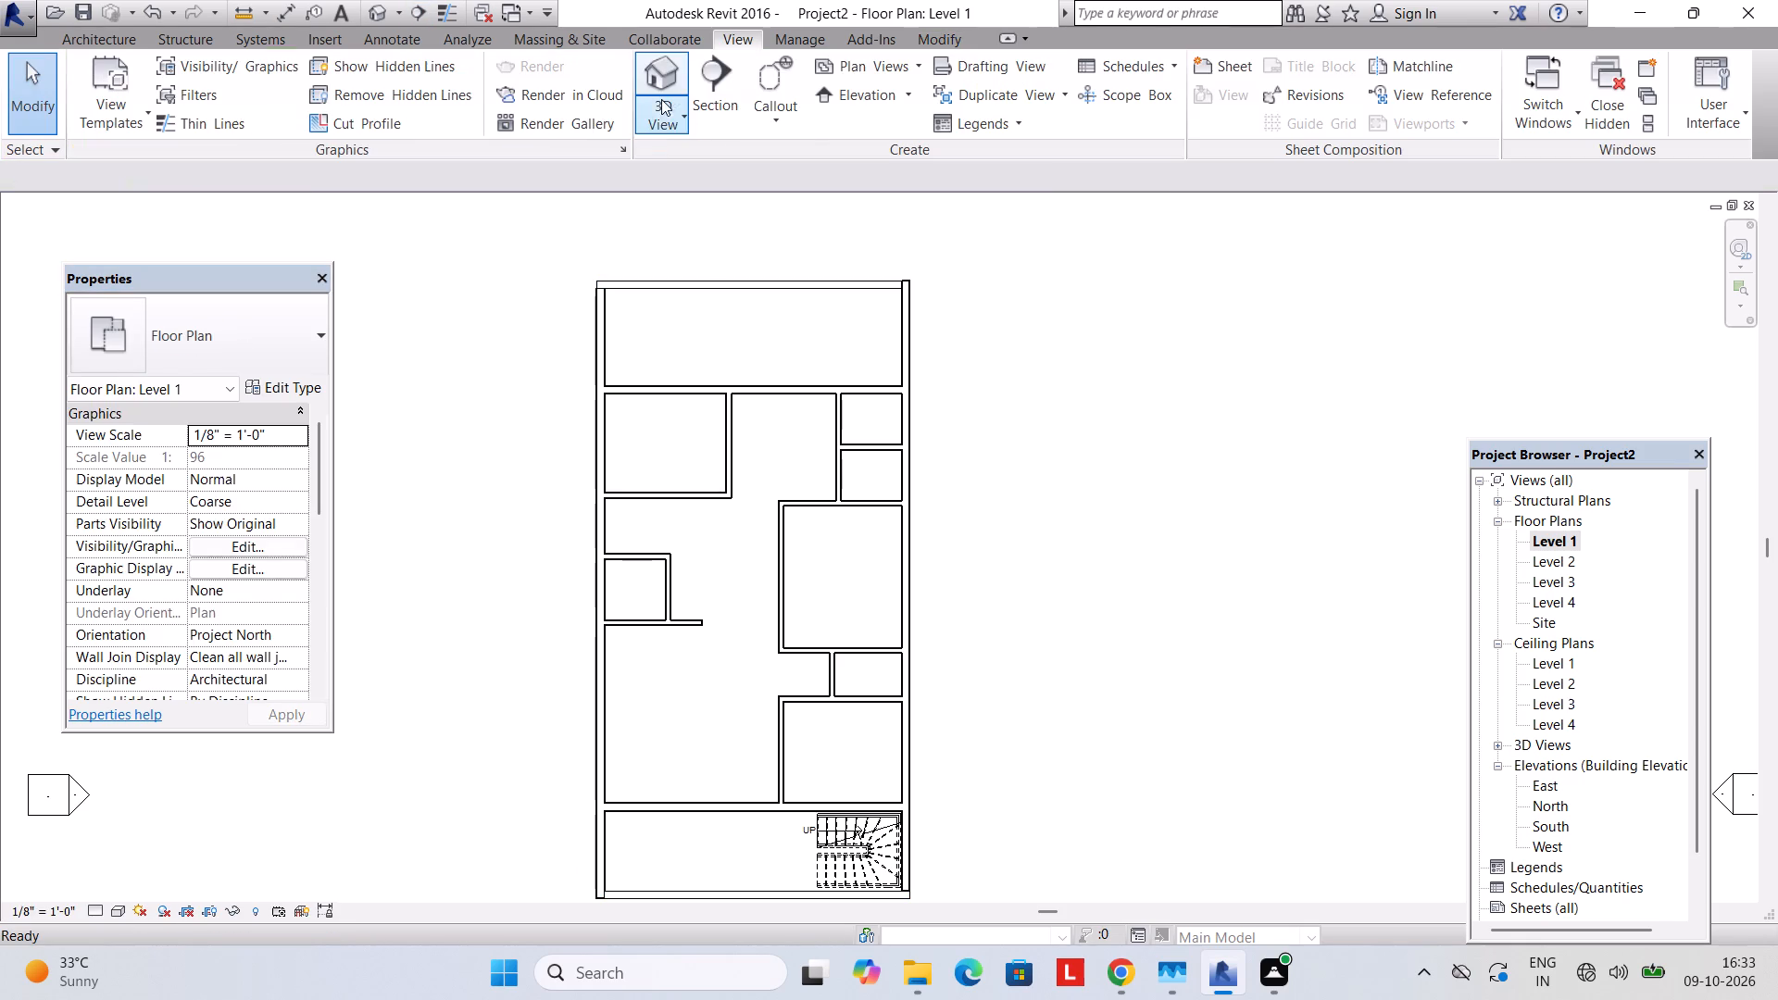
key("Escape")
left_click(658, 120)
left_click(700, 156)
scroll(750, 415, "down", 3)
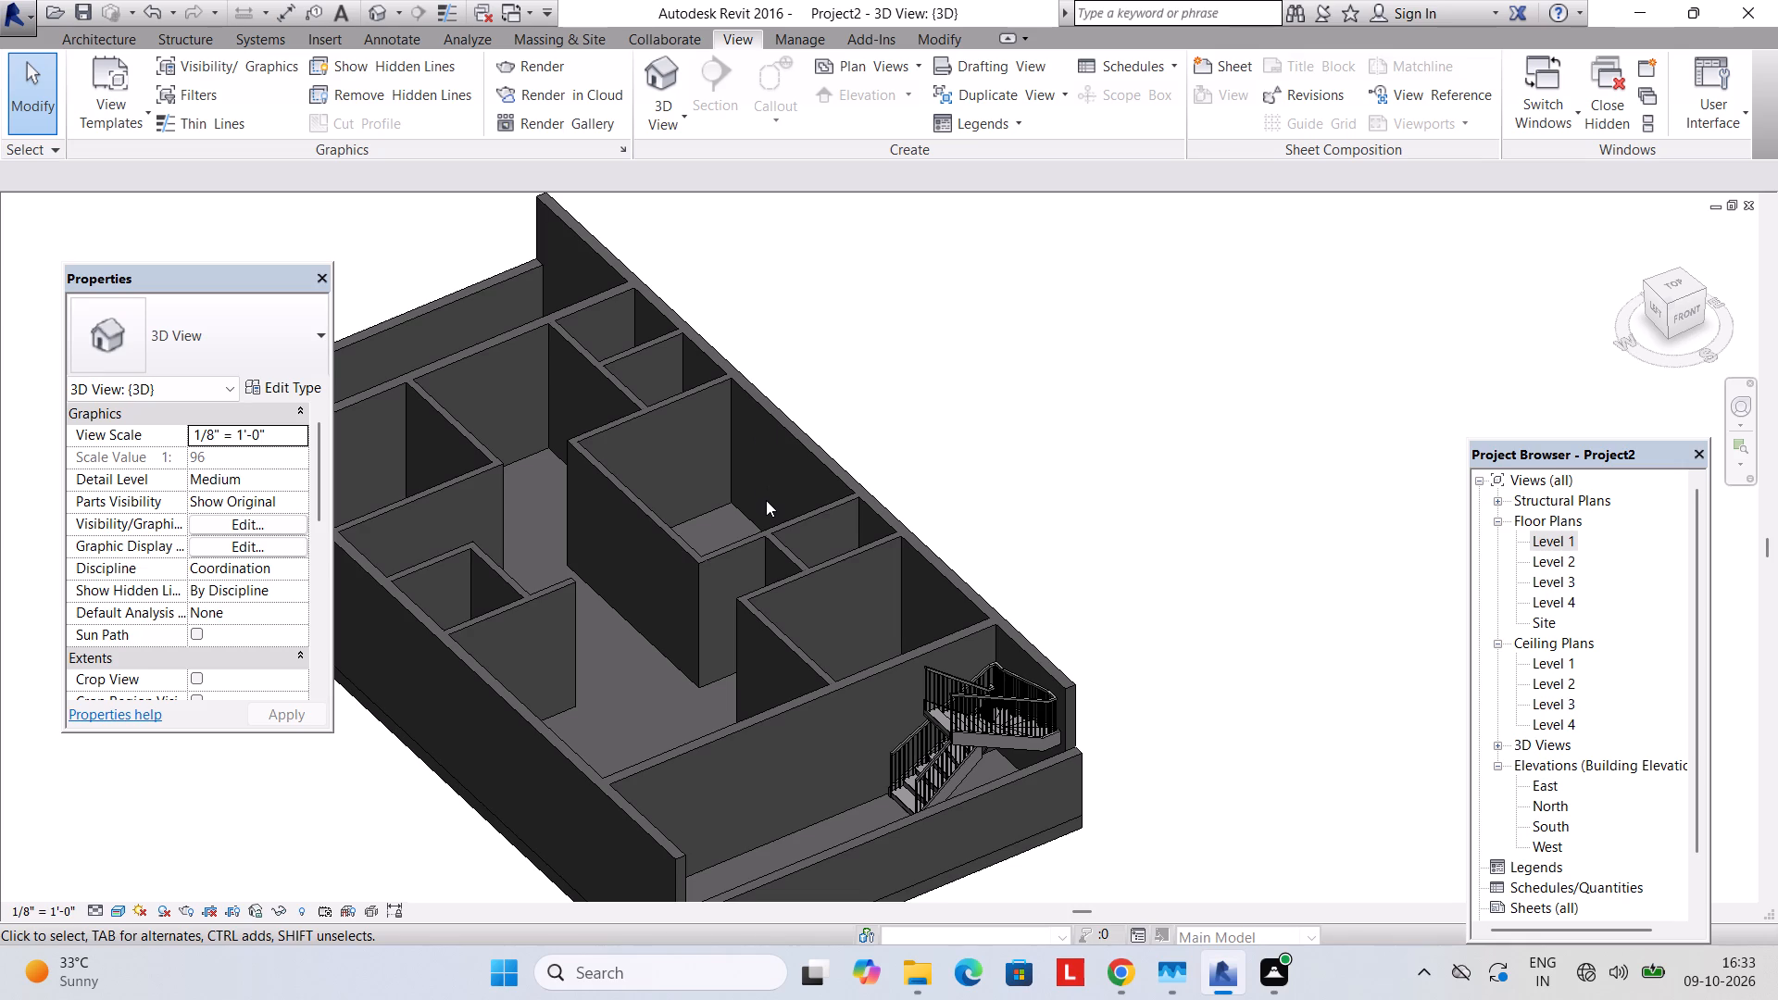
middle_click_drag(814, 569, 1077, 715, "shift")
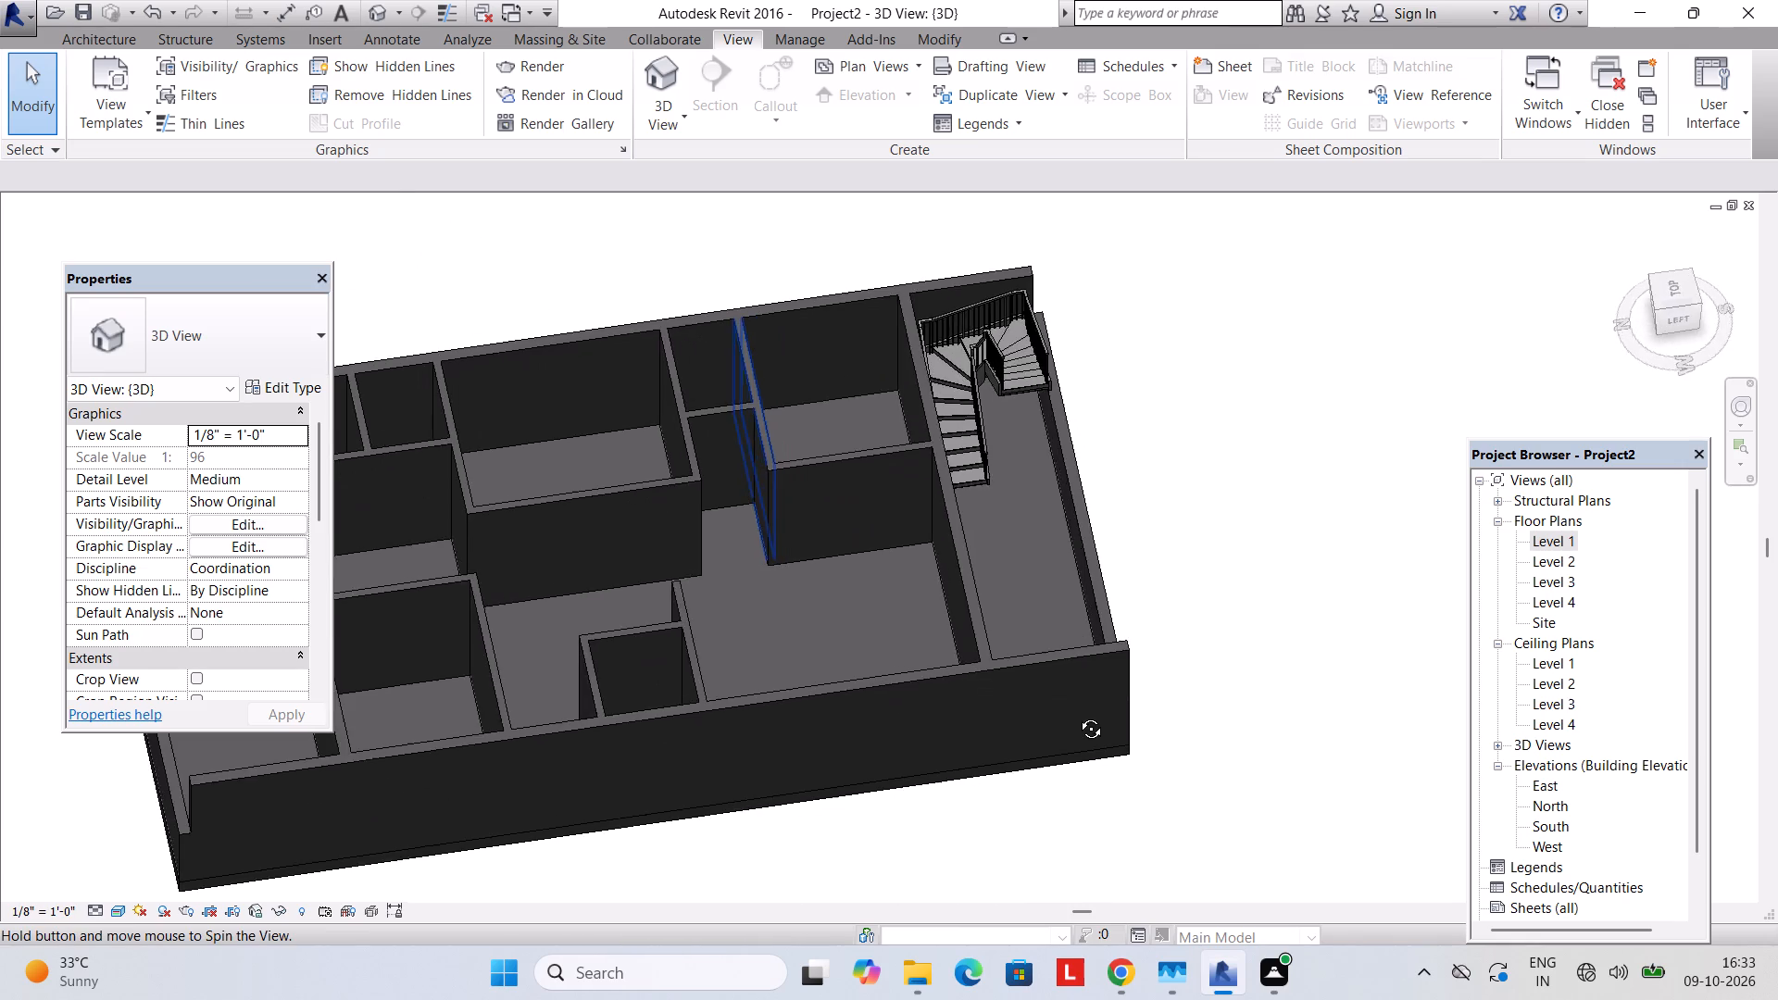
middle_click_drag(1077, 715, 1017, 710, "shift")
scroll(1031, 491, "up", 5)
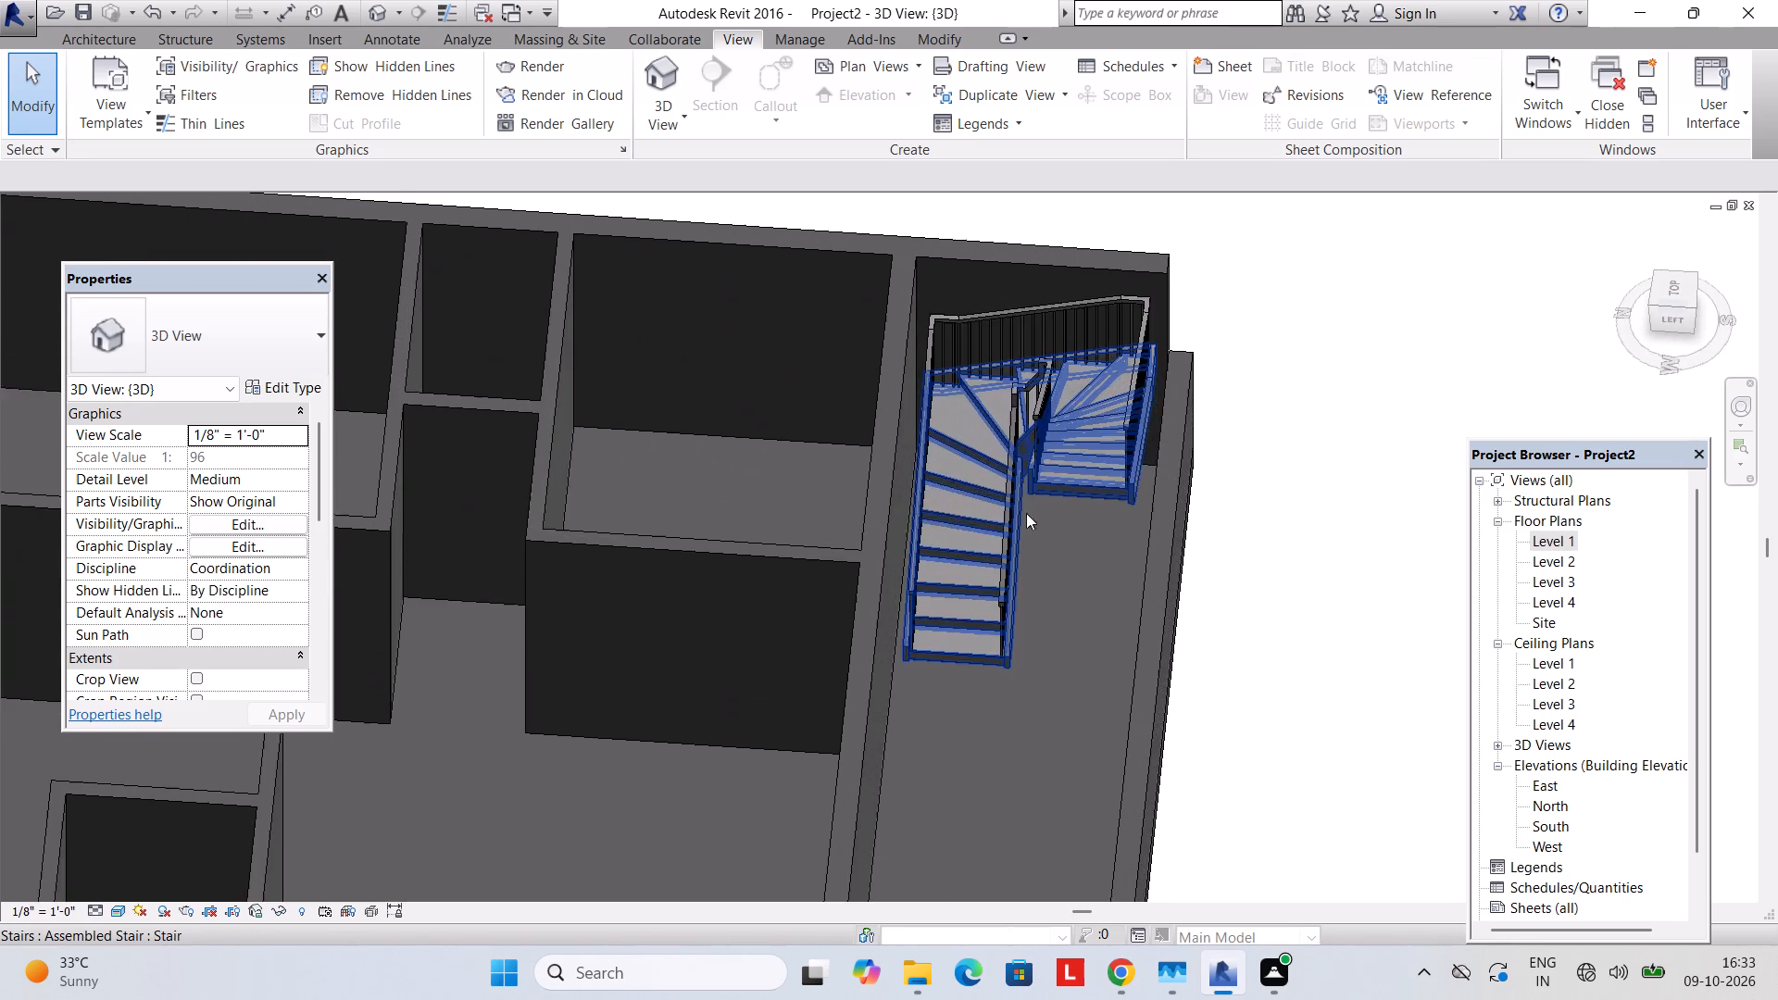
middle_click_drag(1008, 579, 1061, 623, "shift")
middle_click_drag(1000, 500, 1007, 681)
middle_click_drag(1006, 590, 1017, 692)
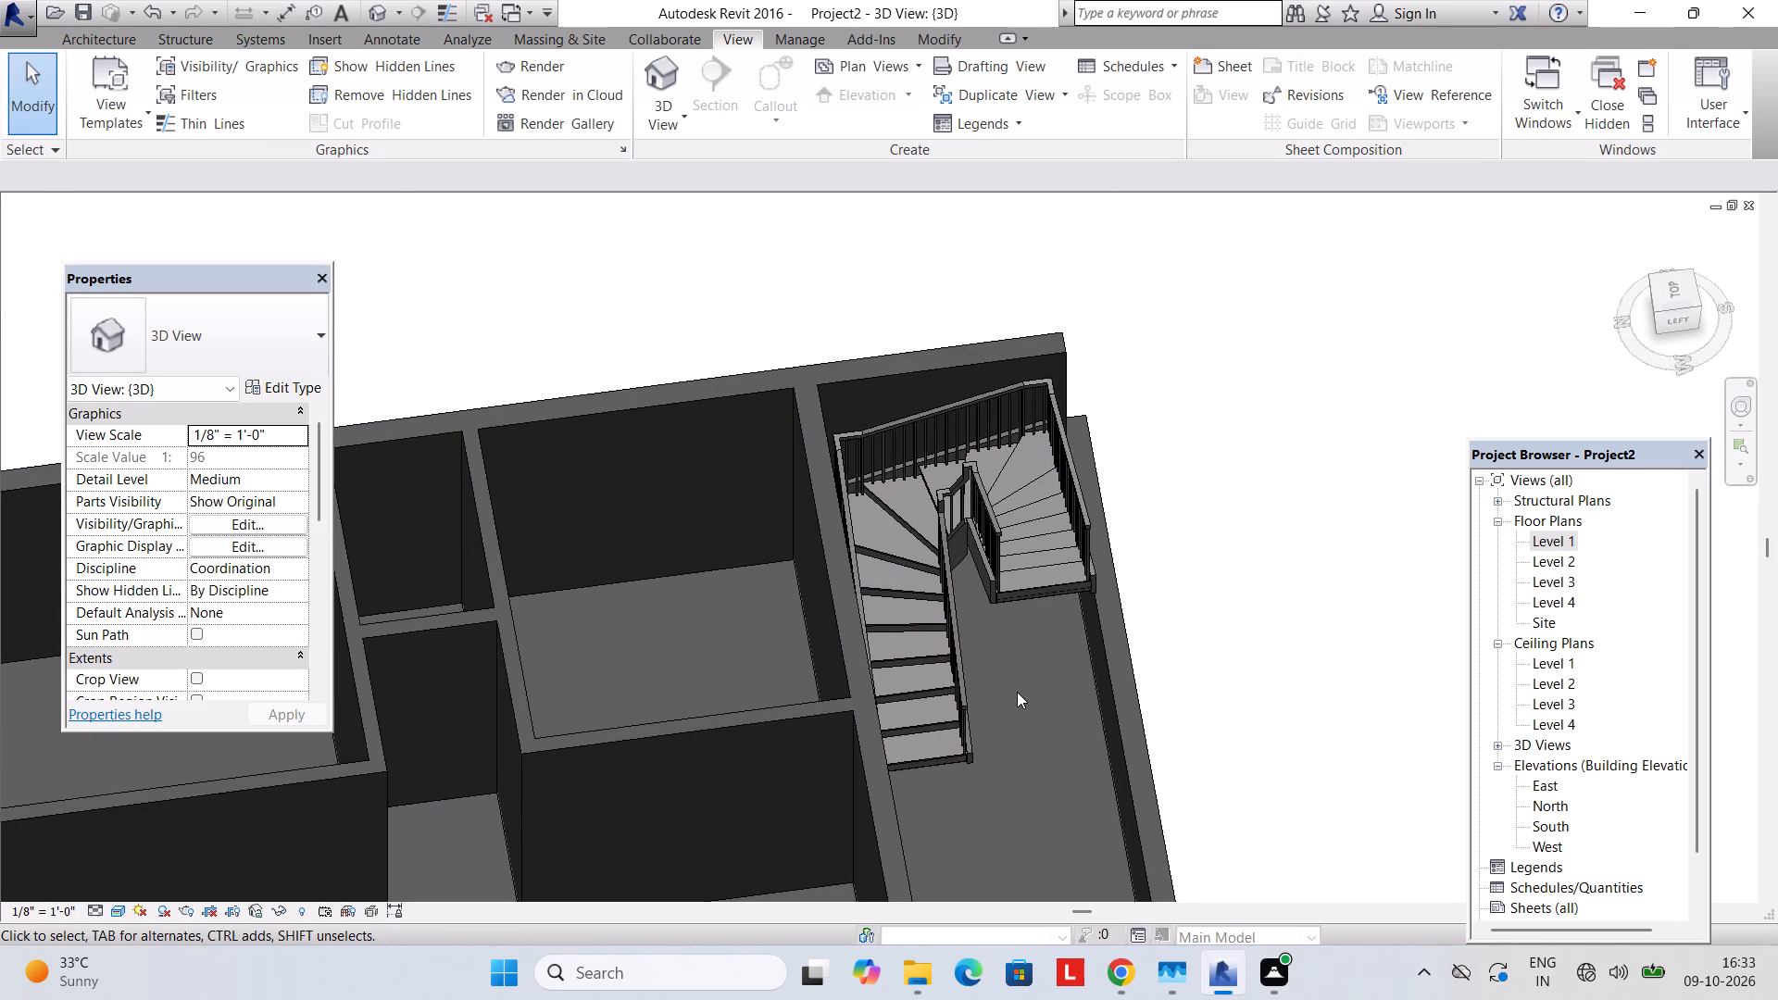
middle_click_drag(1045, 686, 1026, 668)
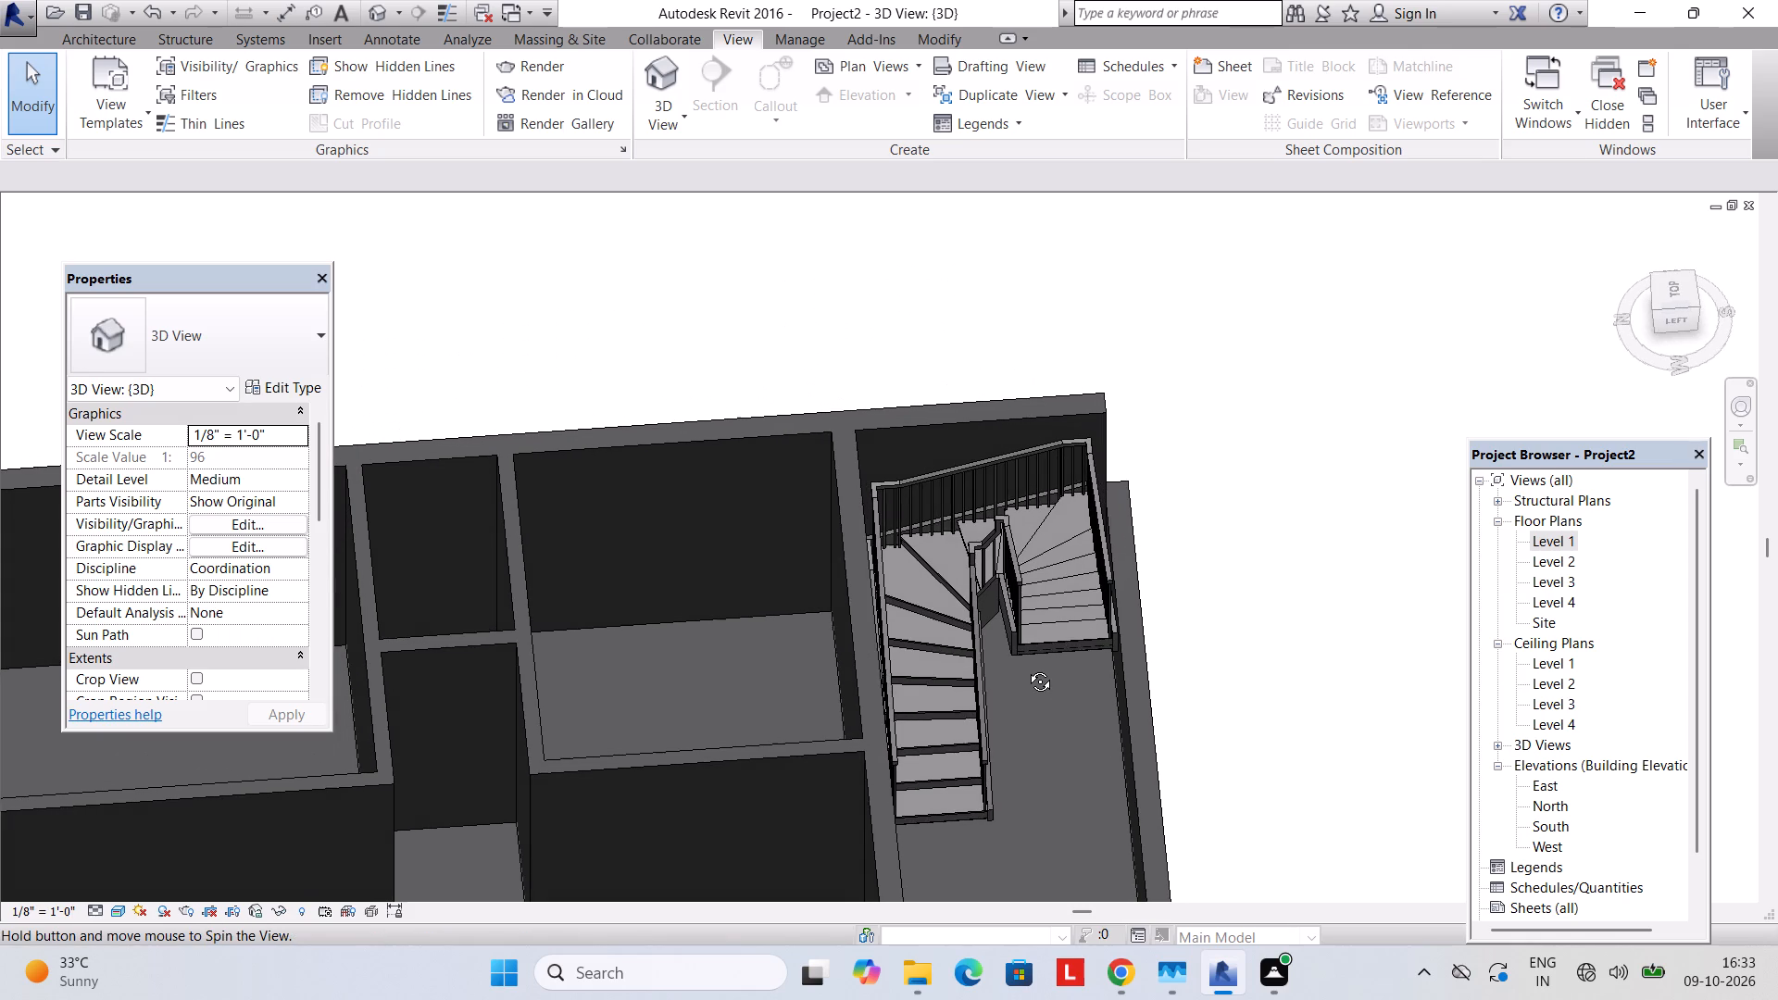
middle_click_drag(1026, 668, 1022, 653)
middle_click_drag(1010, 590, 1020, 356)
Delete the winder stair from the southernmost room on the Level 1 floor plan.
double_click(1562, 547)
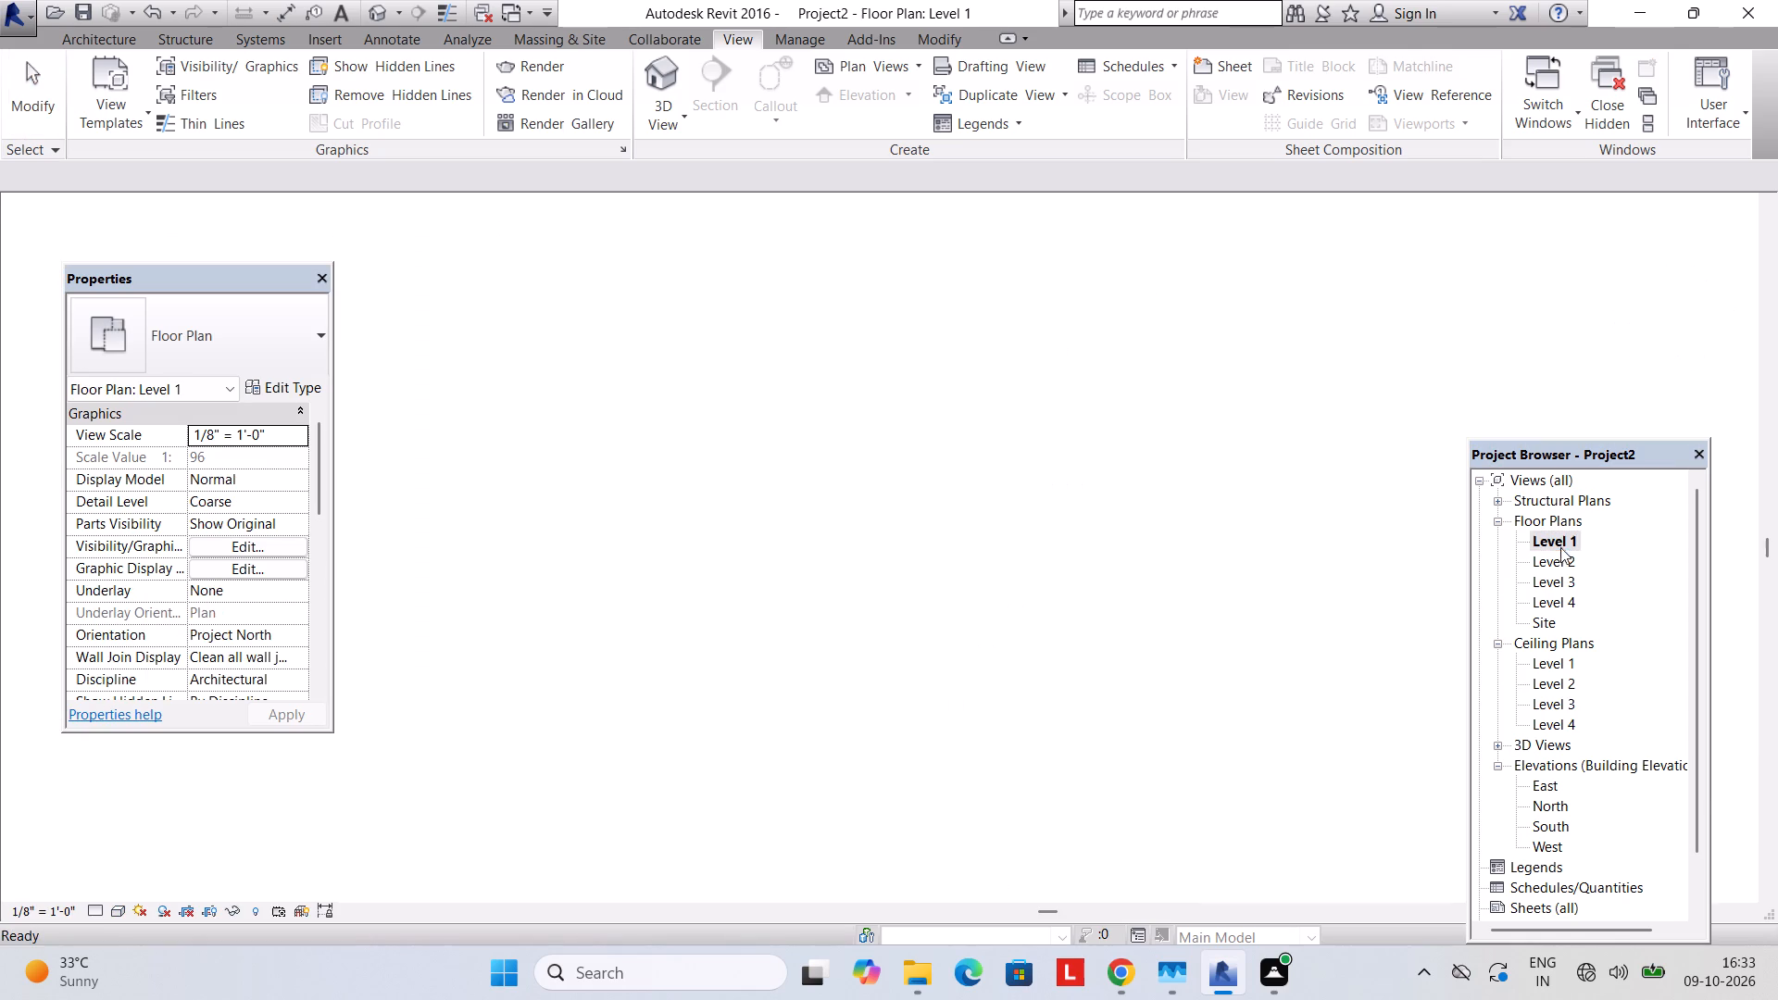
middle_click_drag(895, 688, 941, 506)
scroll(909, 662, "up", 3)
left_click(888, 657)
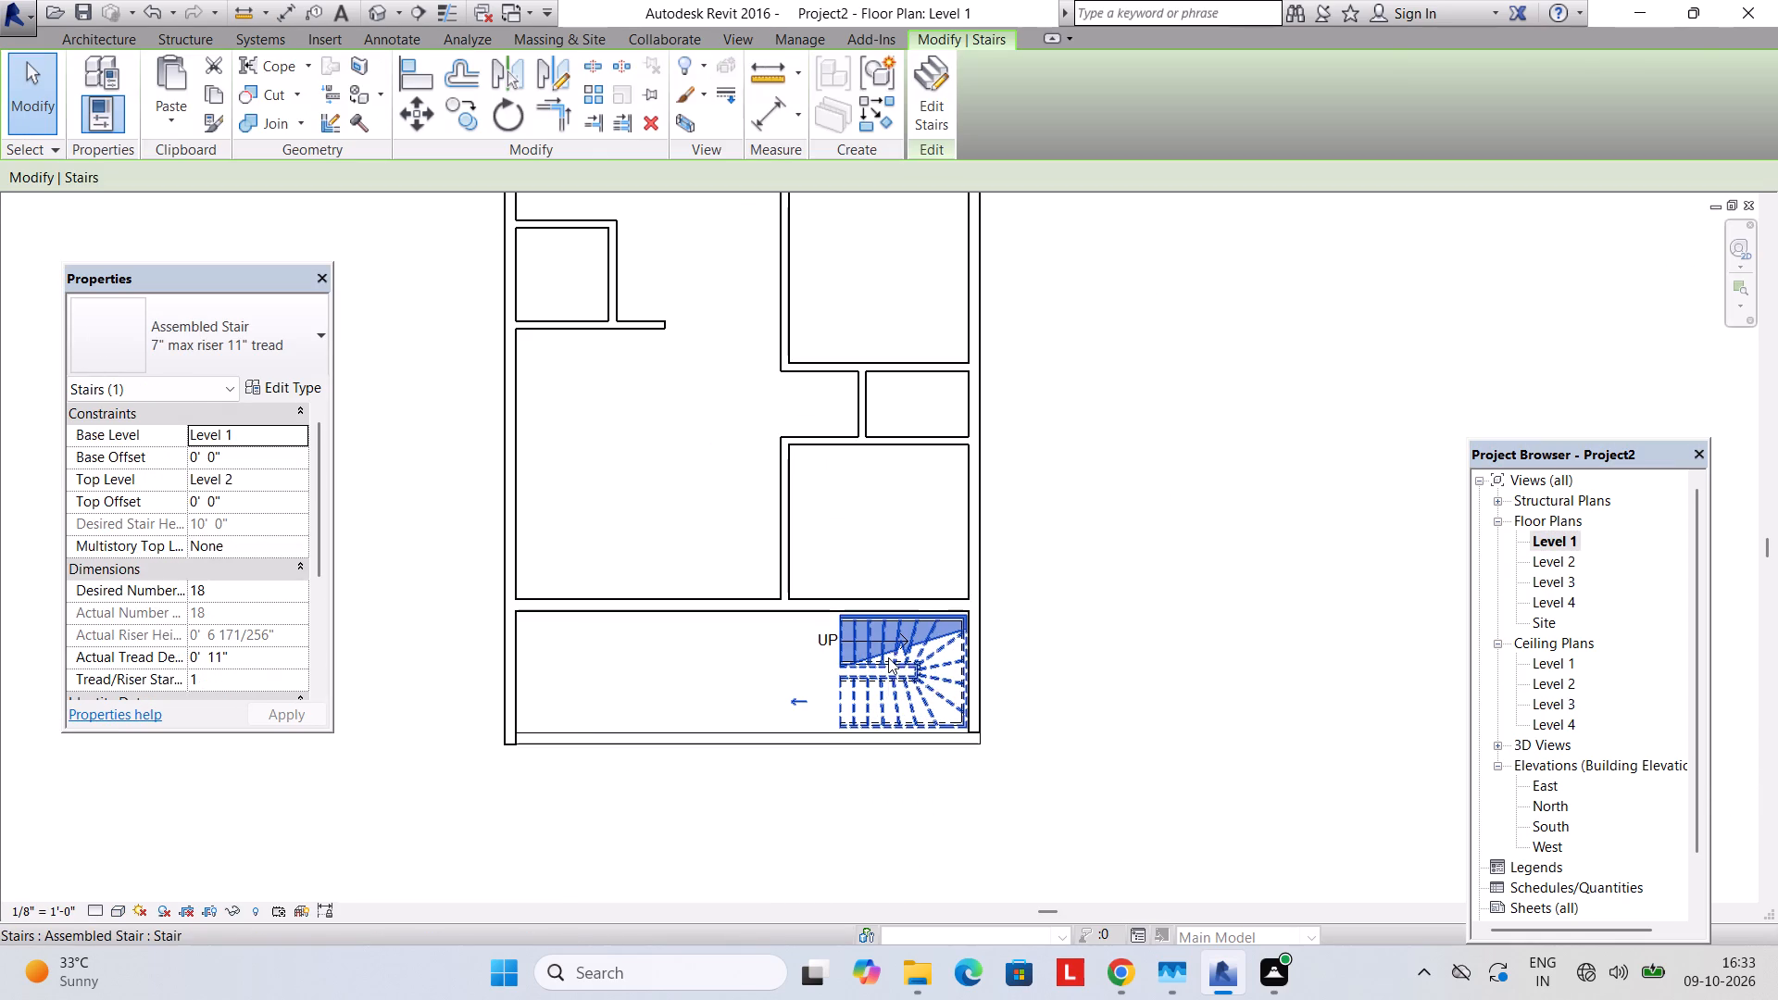
key("Delete")
In the southernmost room, create 3' wide straight stair runs: 8 risers east over 6' 5", then 9 risers back west, joined by an automatic landing.
left_click(79, 50)
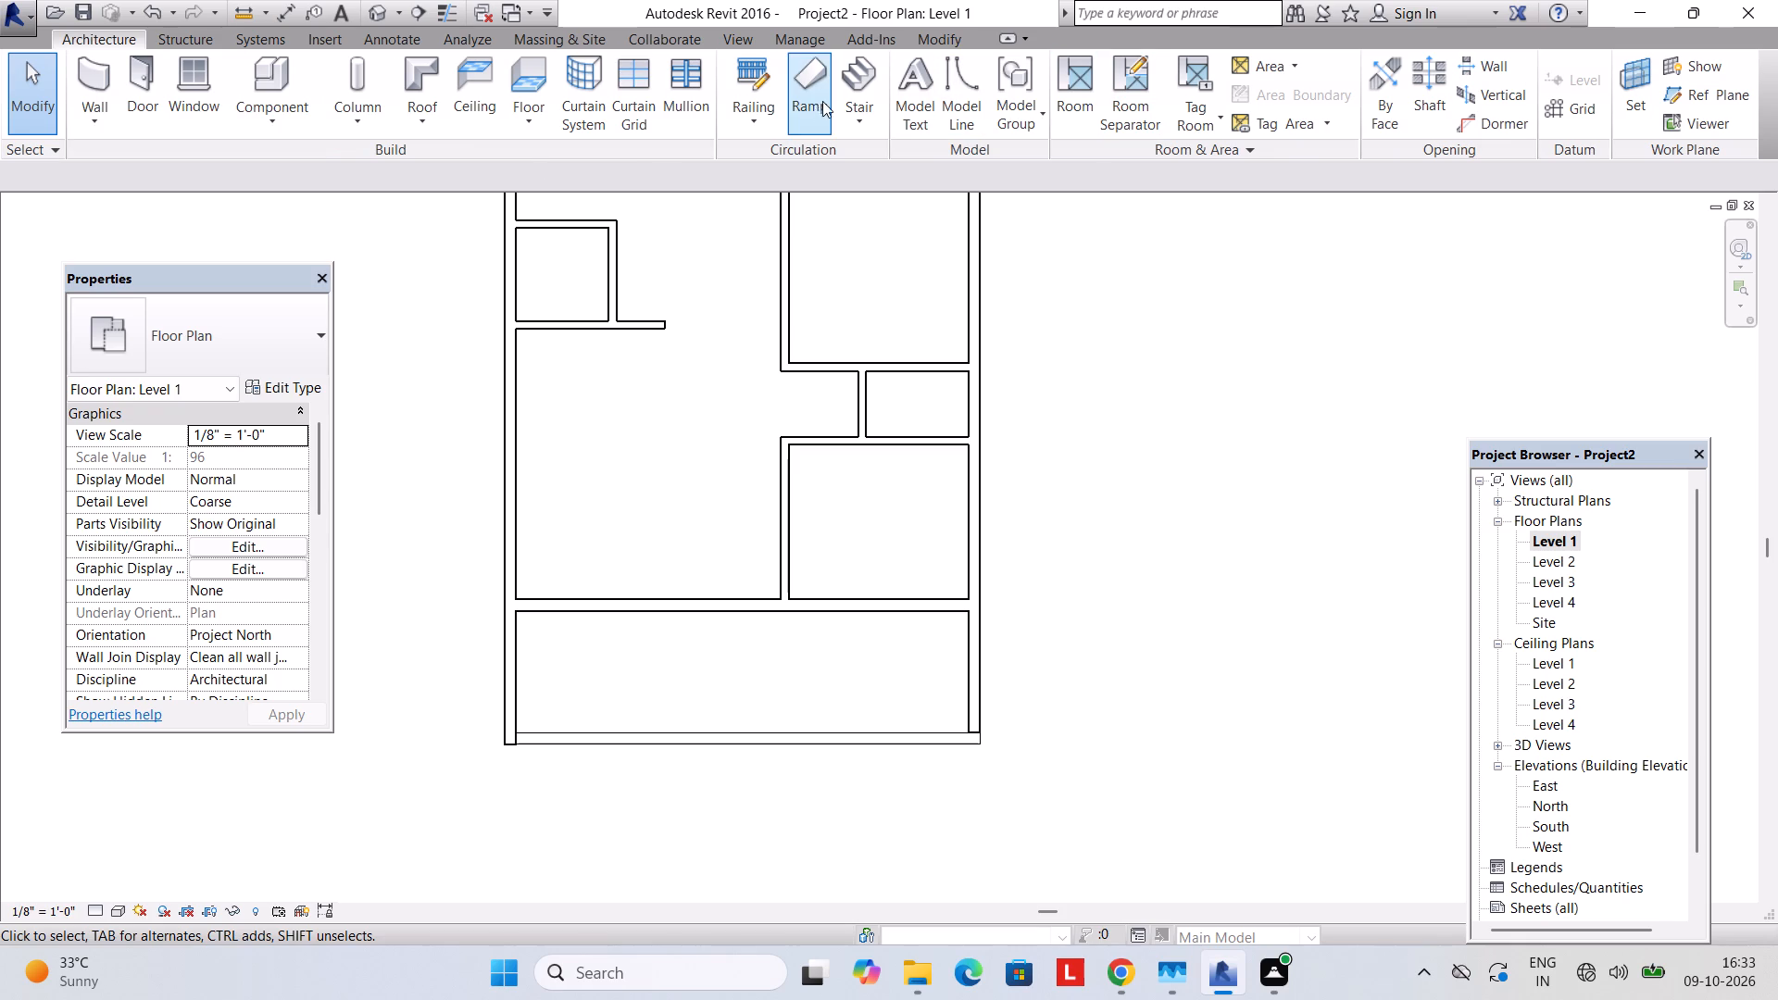
left_click(866, 81)
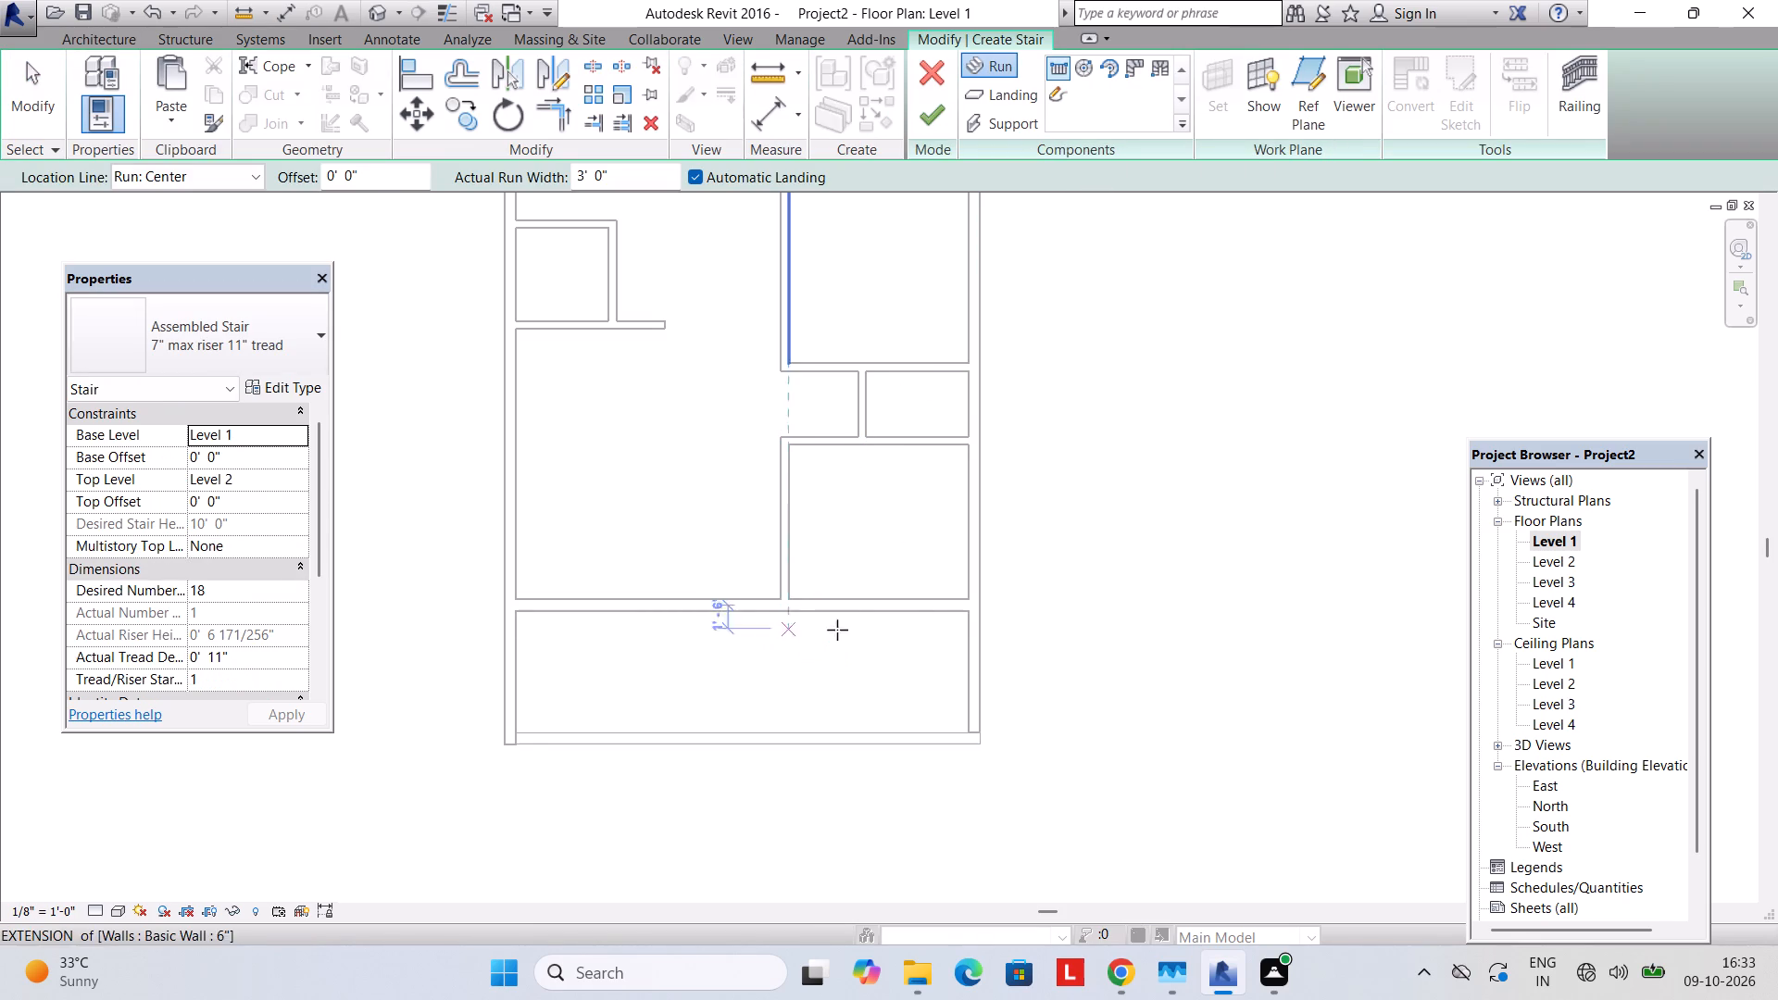
left_click(778, 627)
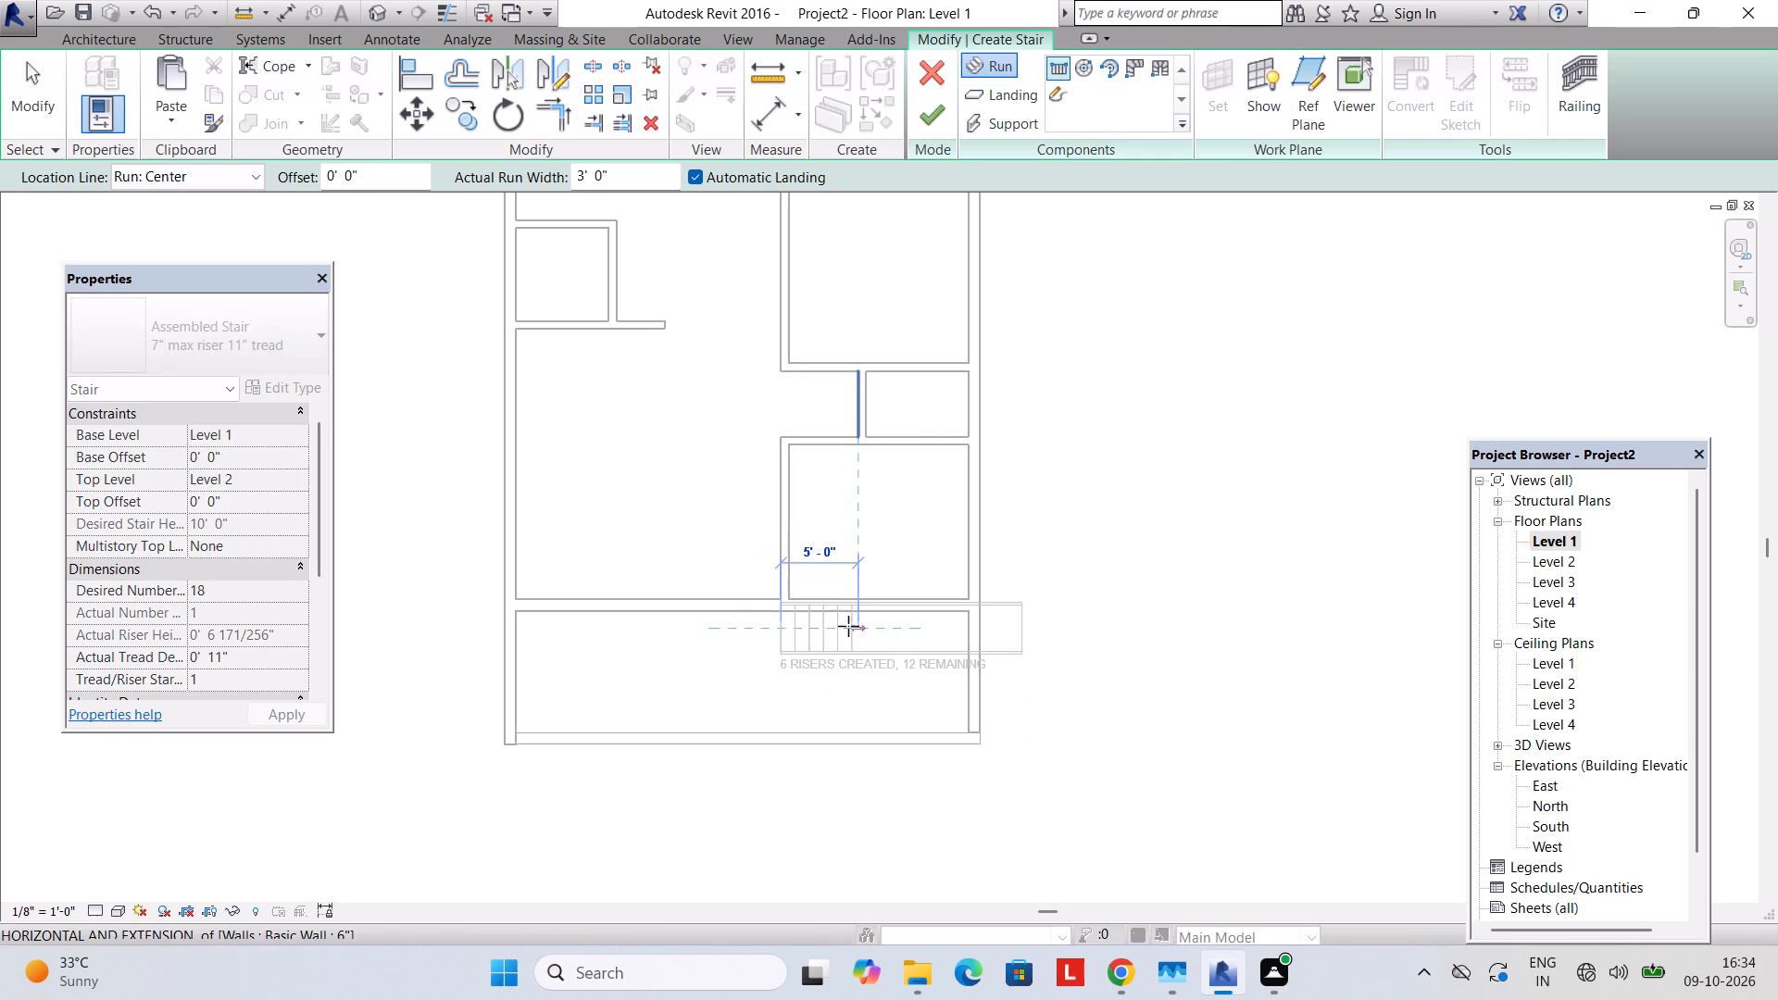
key("Escape")
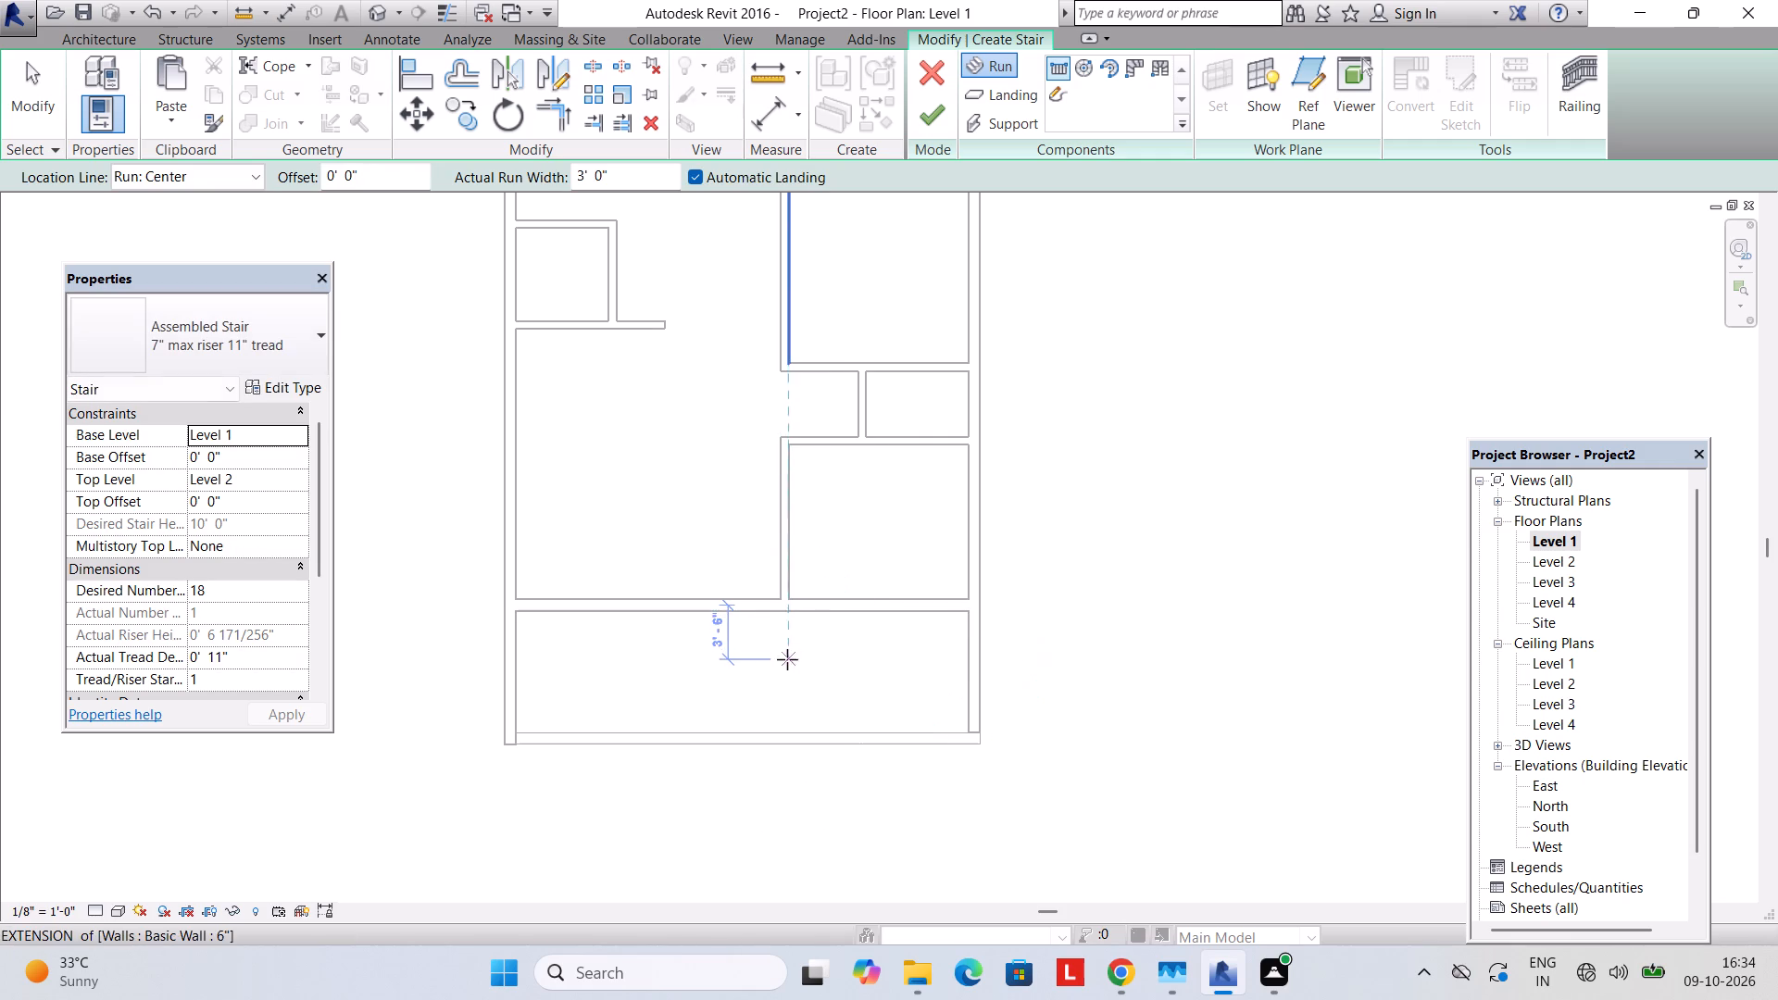
left_click(772, 658)
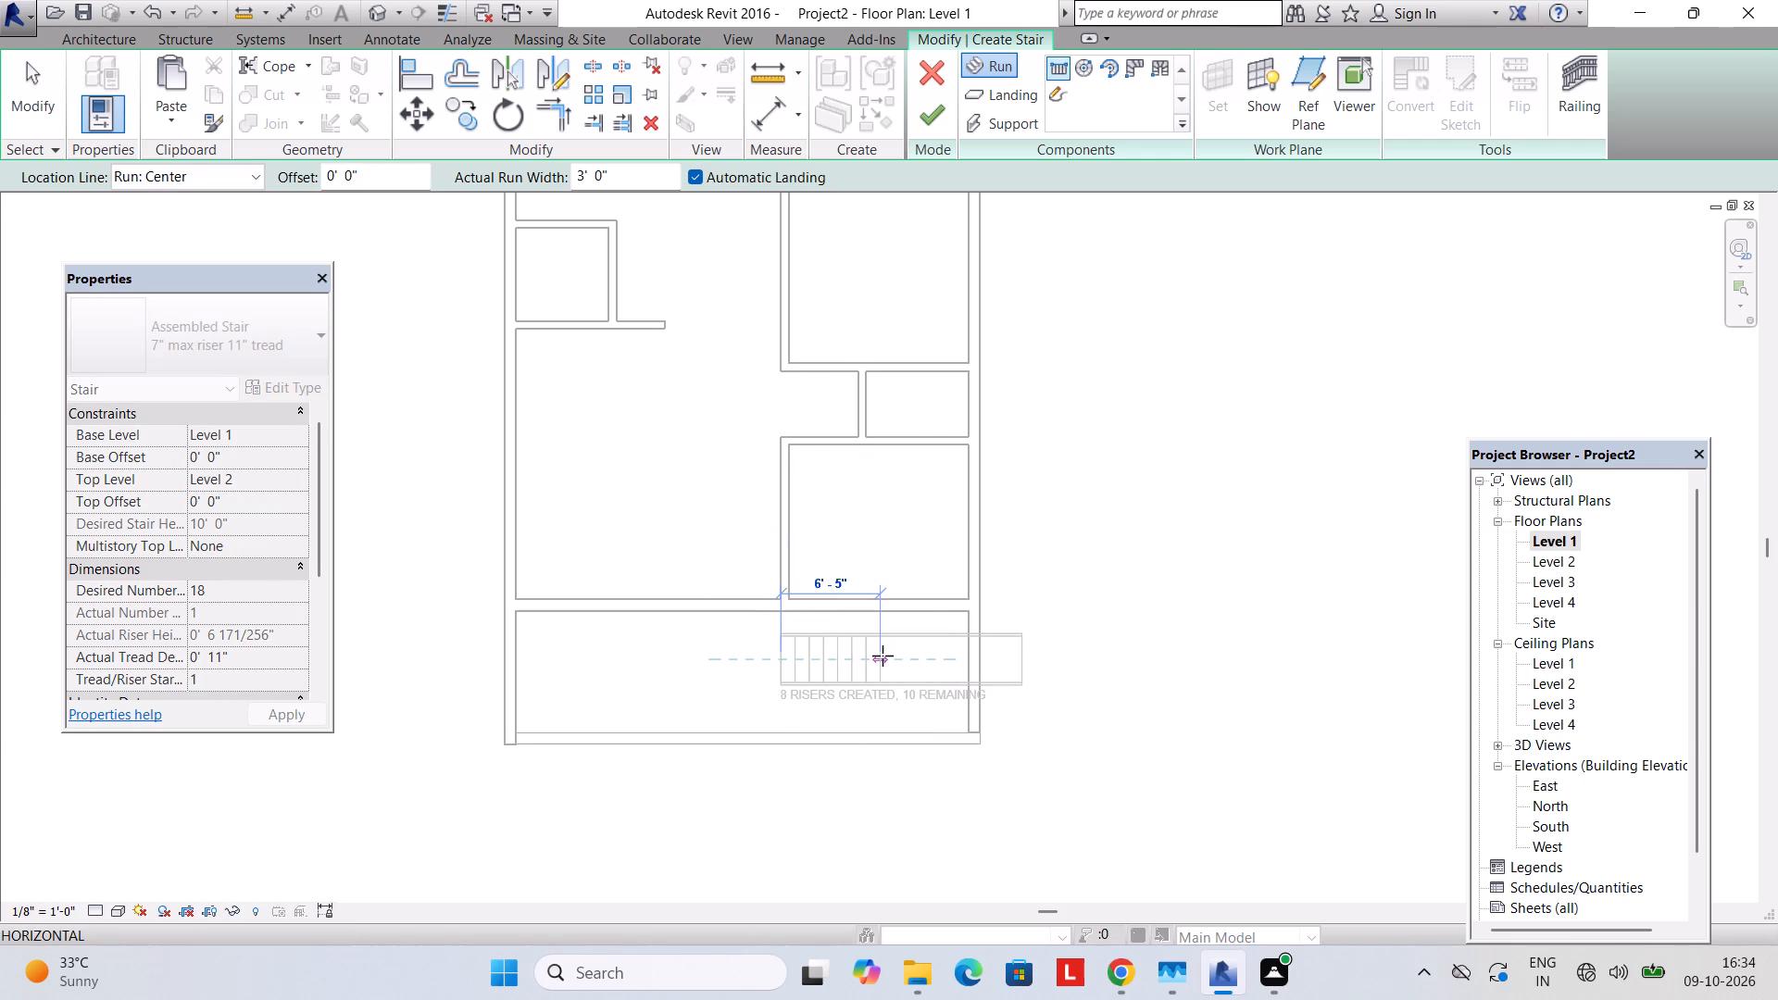
left_click(883, 656)
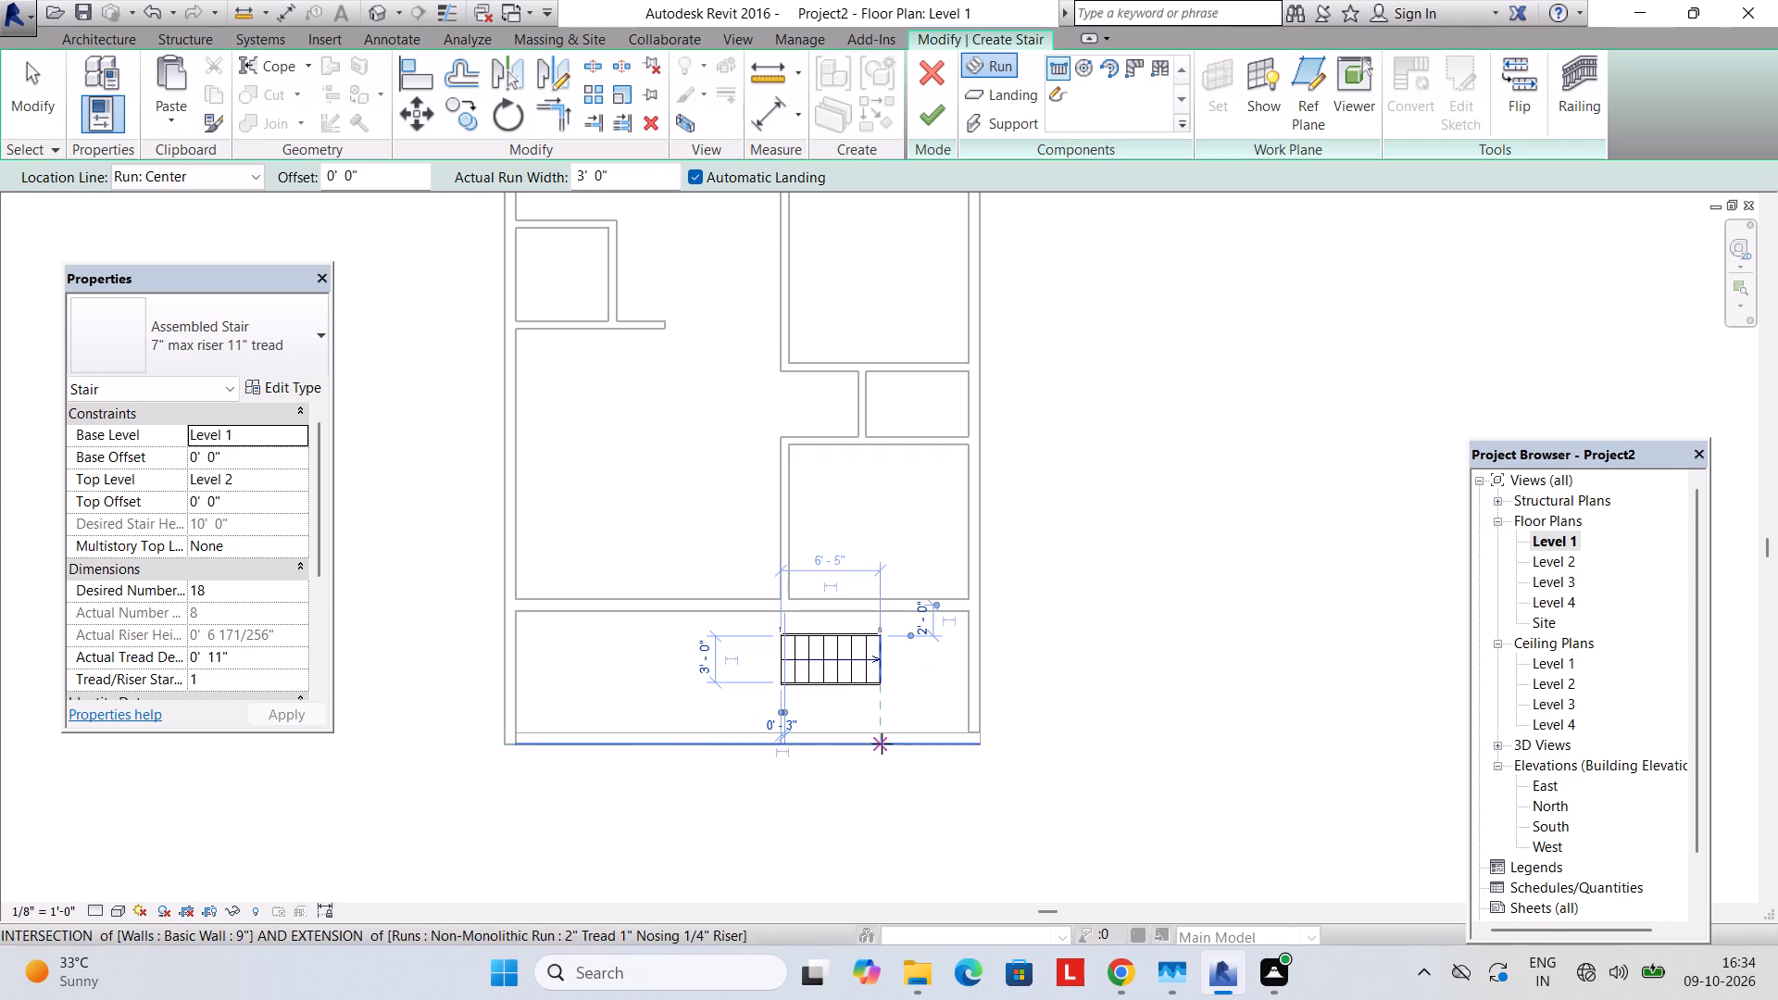
left_click(877, 712)
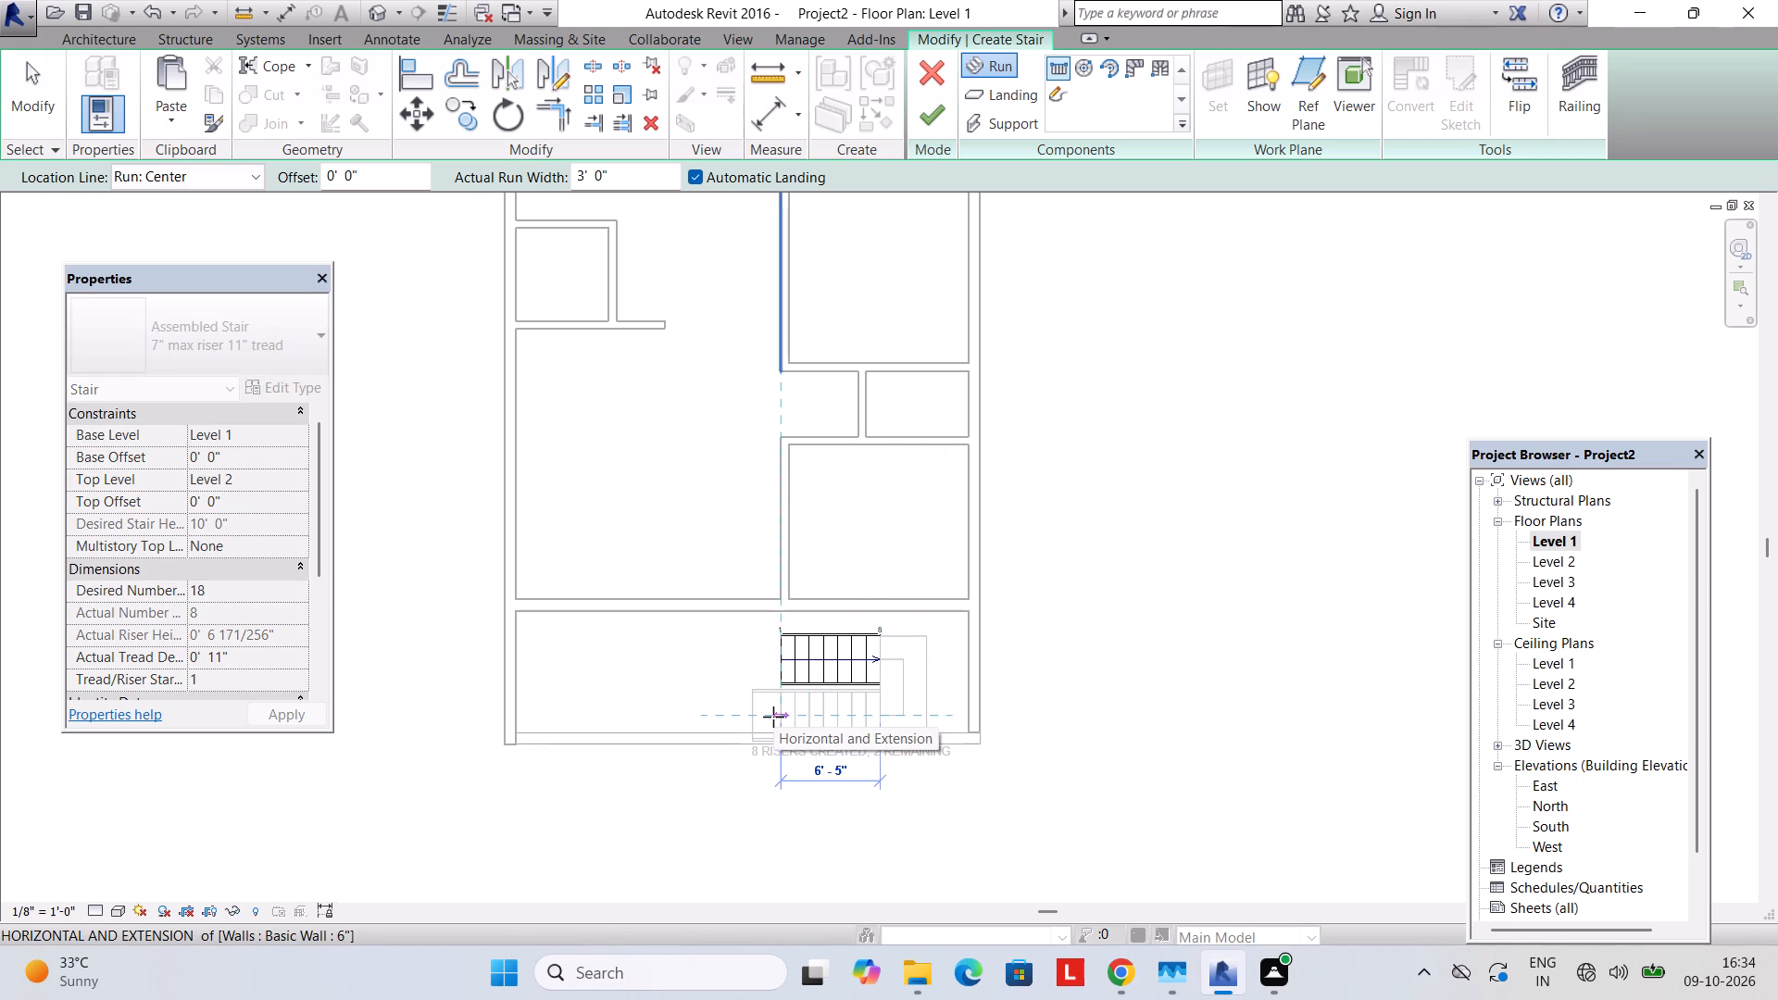
scroll(773, 717, "up", 2)
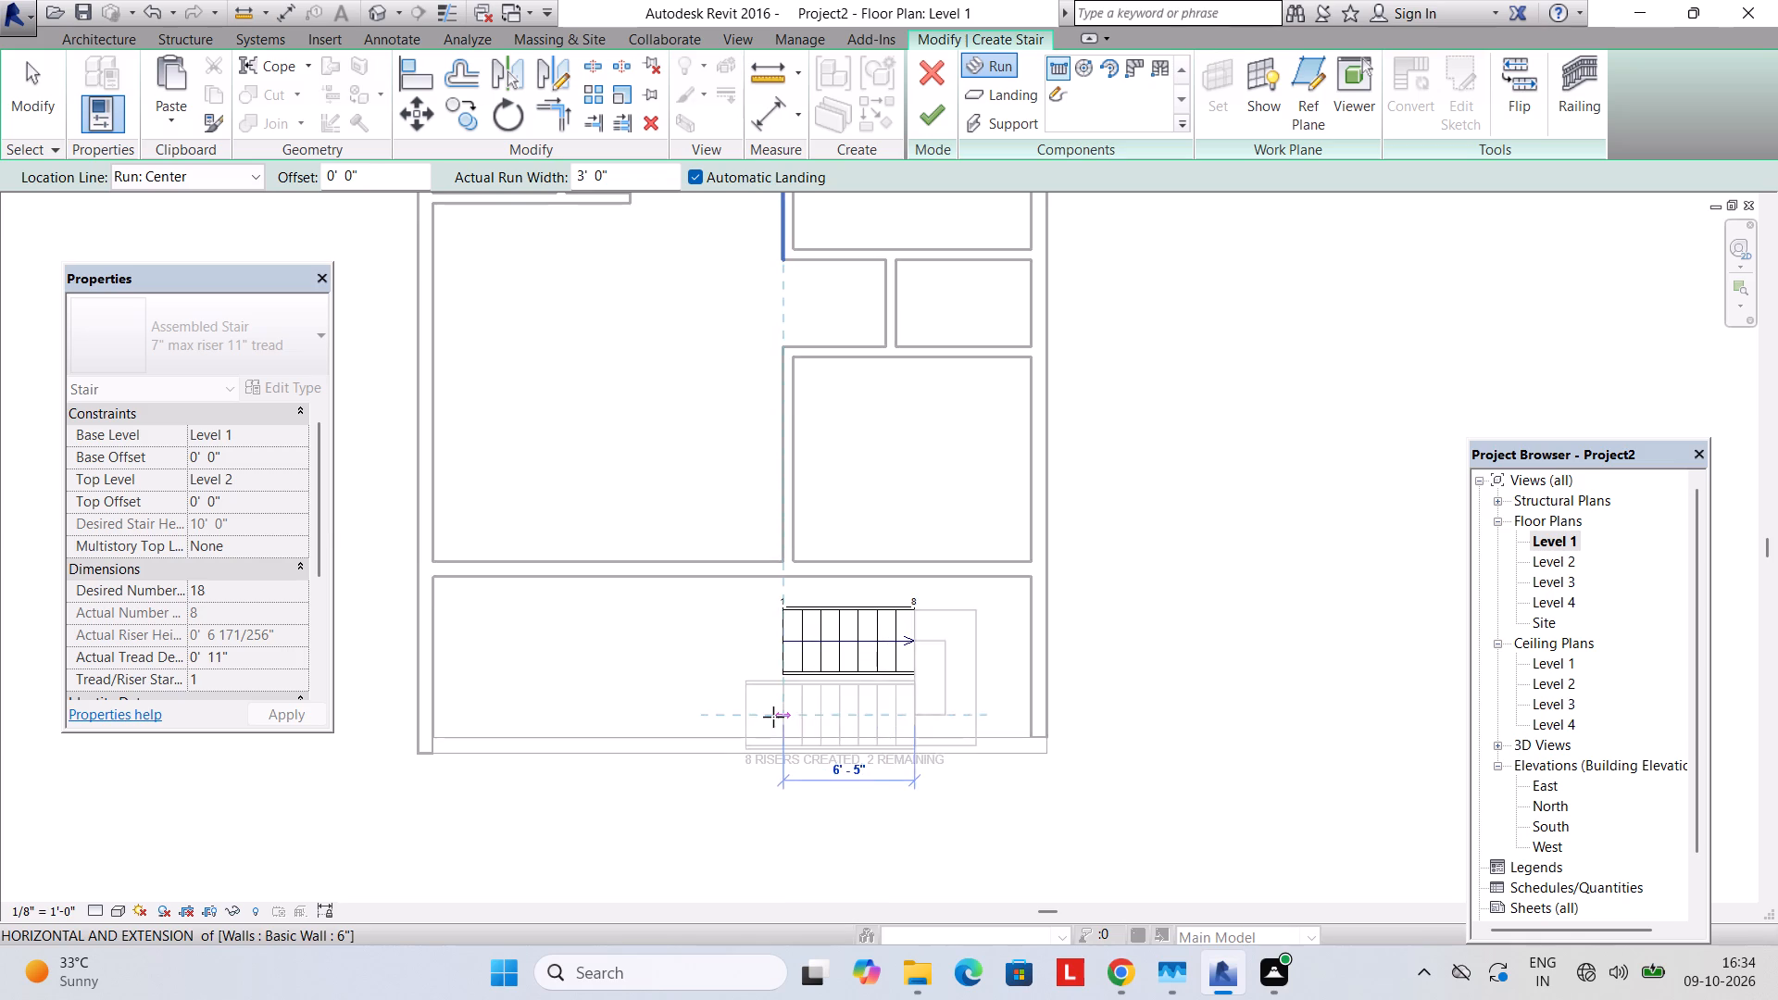
scroll(773, 717, "up", 2)
left_click(773, 717)
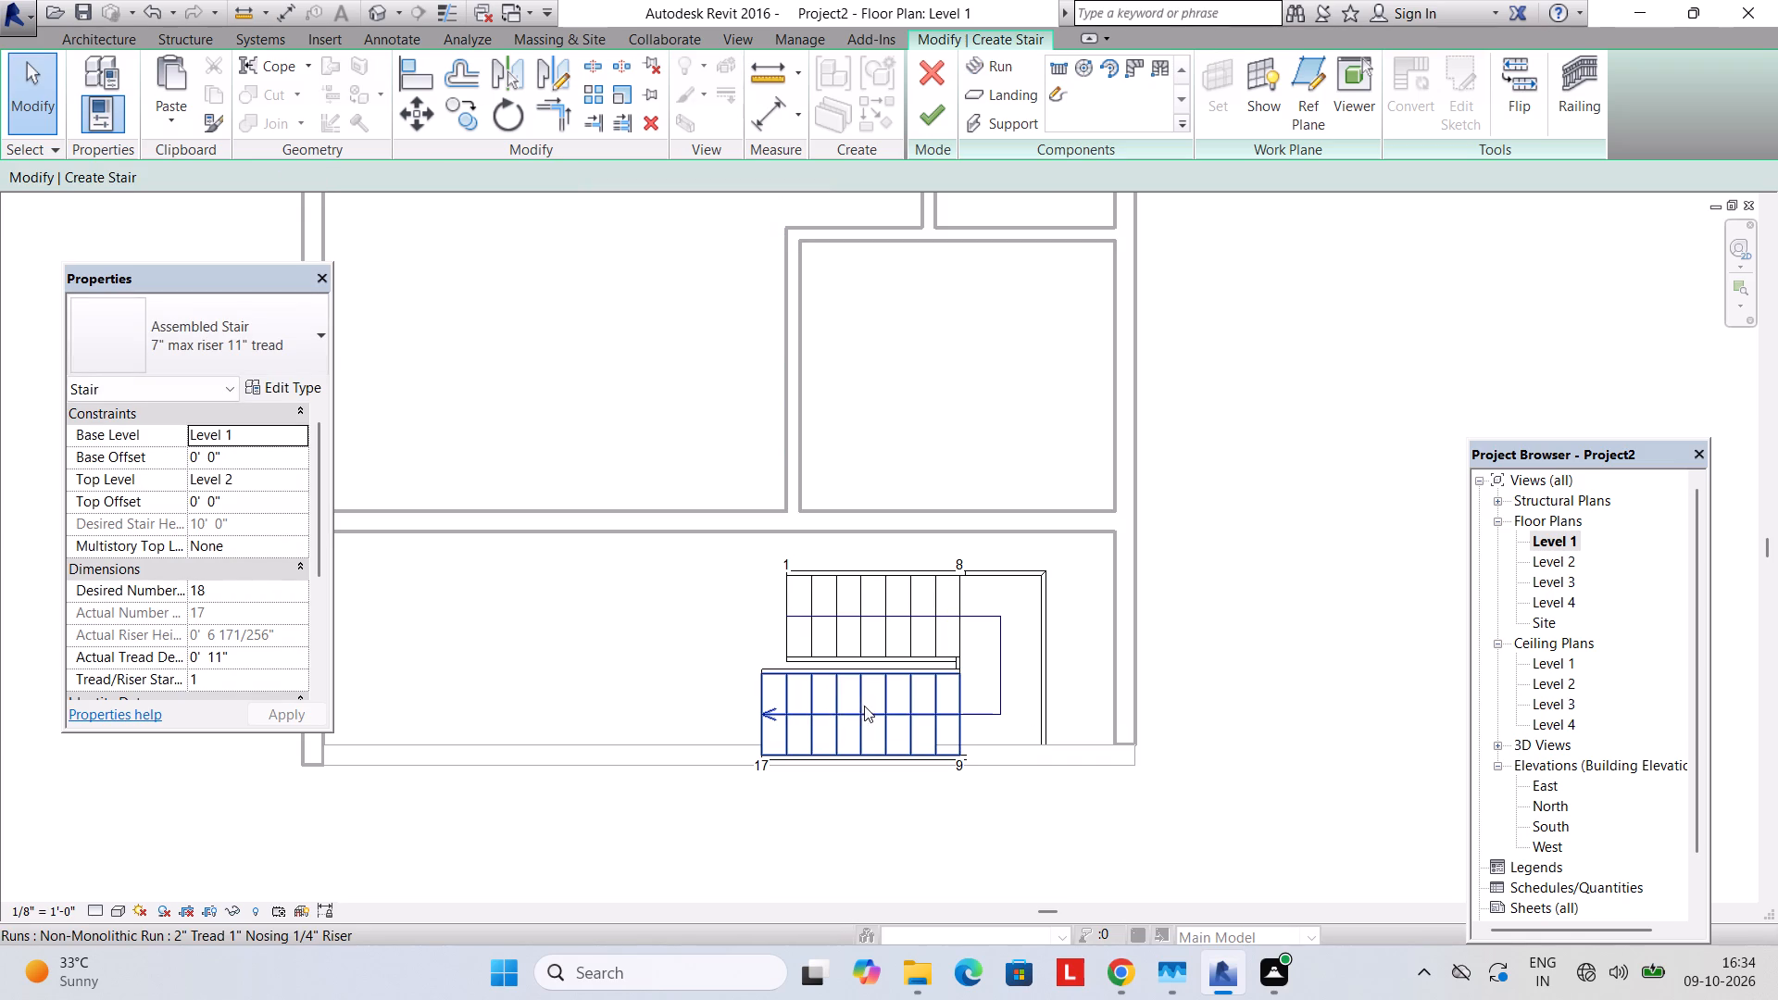
key("Escape")
key("Escape")
key("Escape")
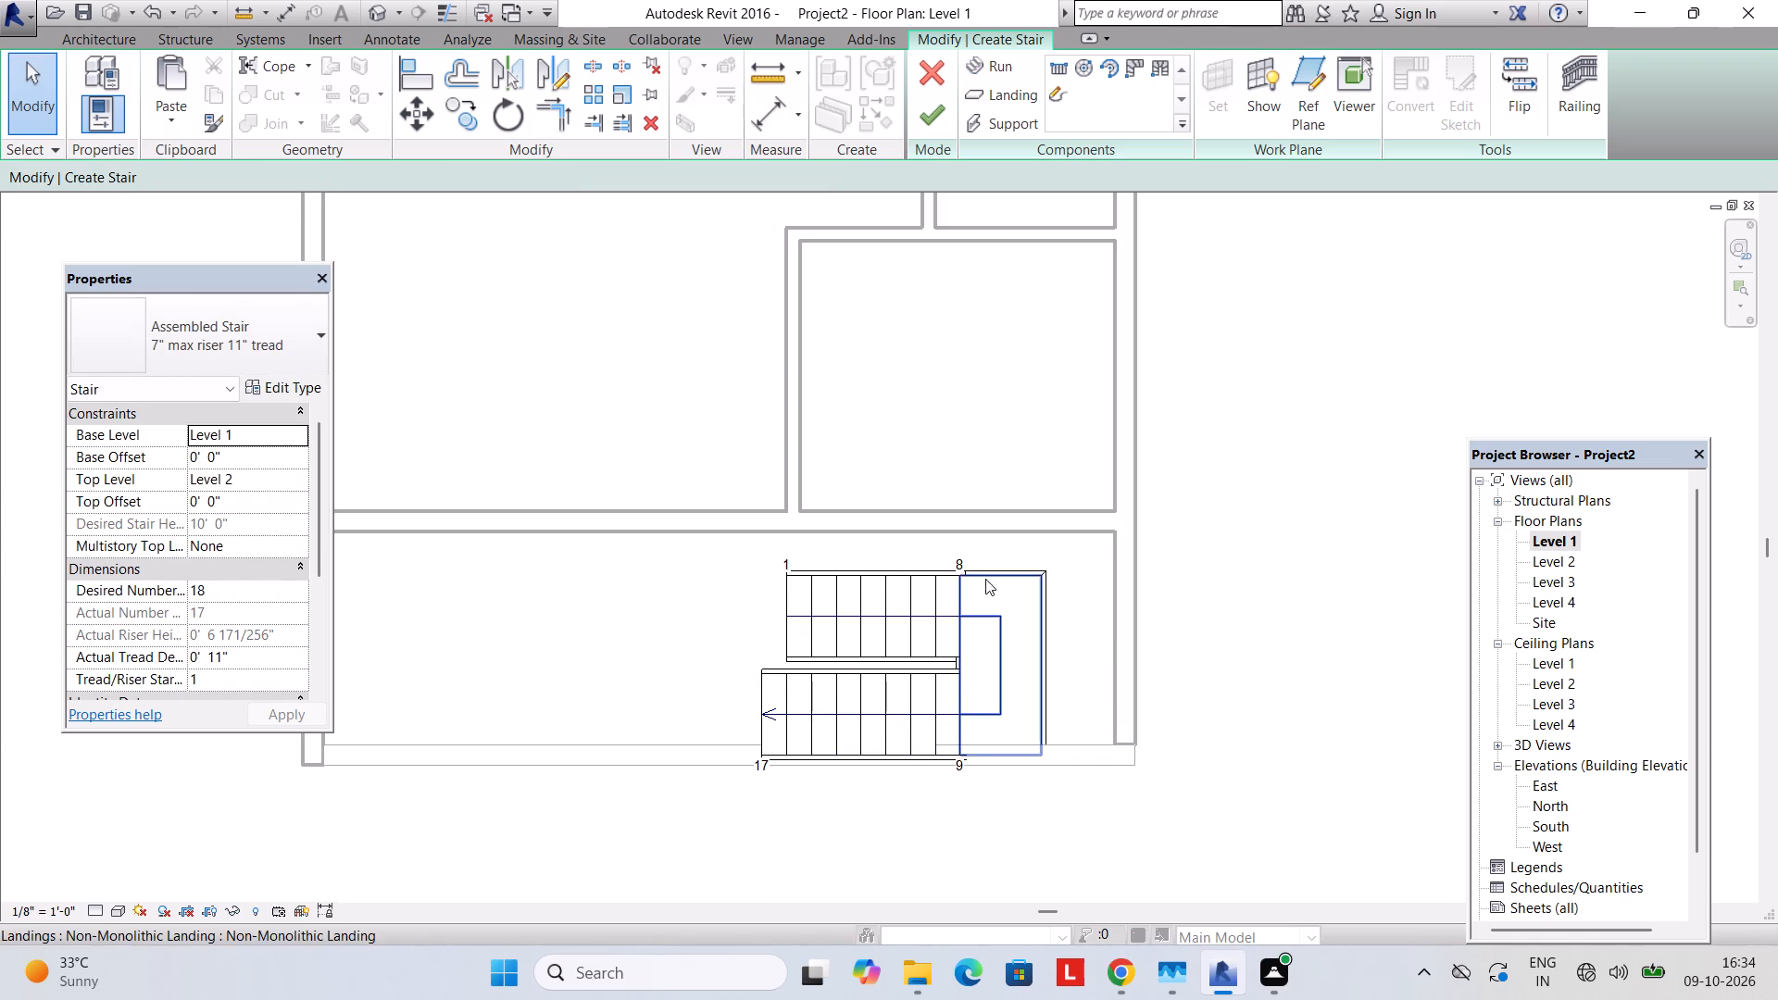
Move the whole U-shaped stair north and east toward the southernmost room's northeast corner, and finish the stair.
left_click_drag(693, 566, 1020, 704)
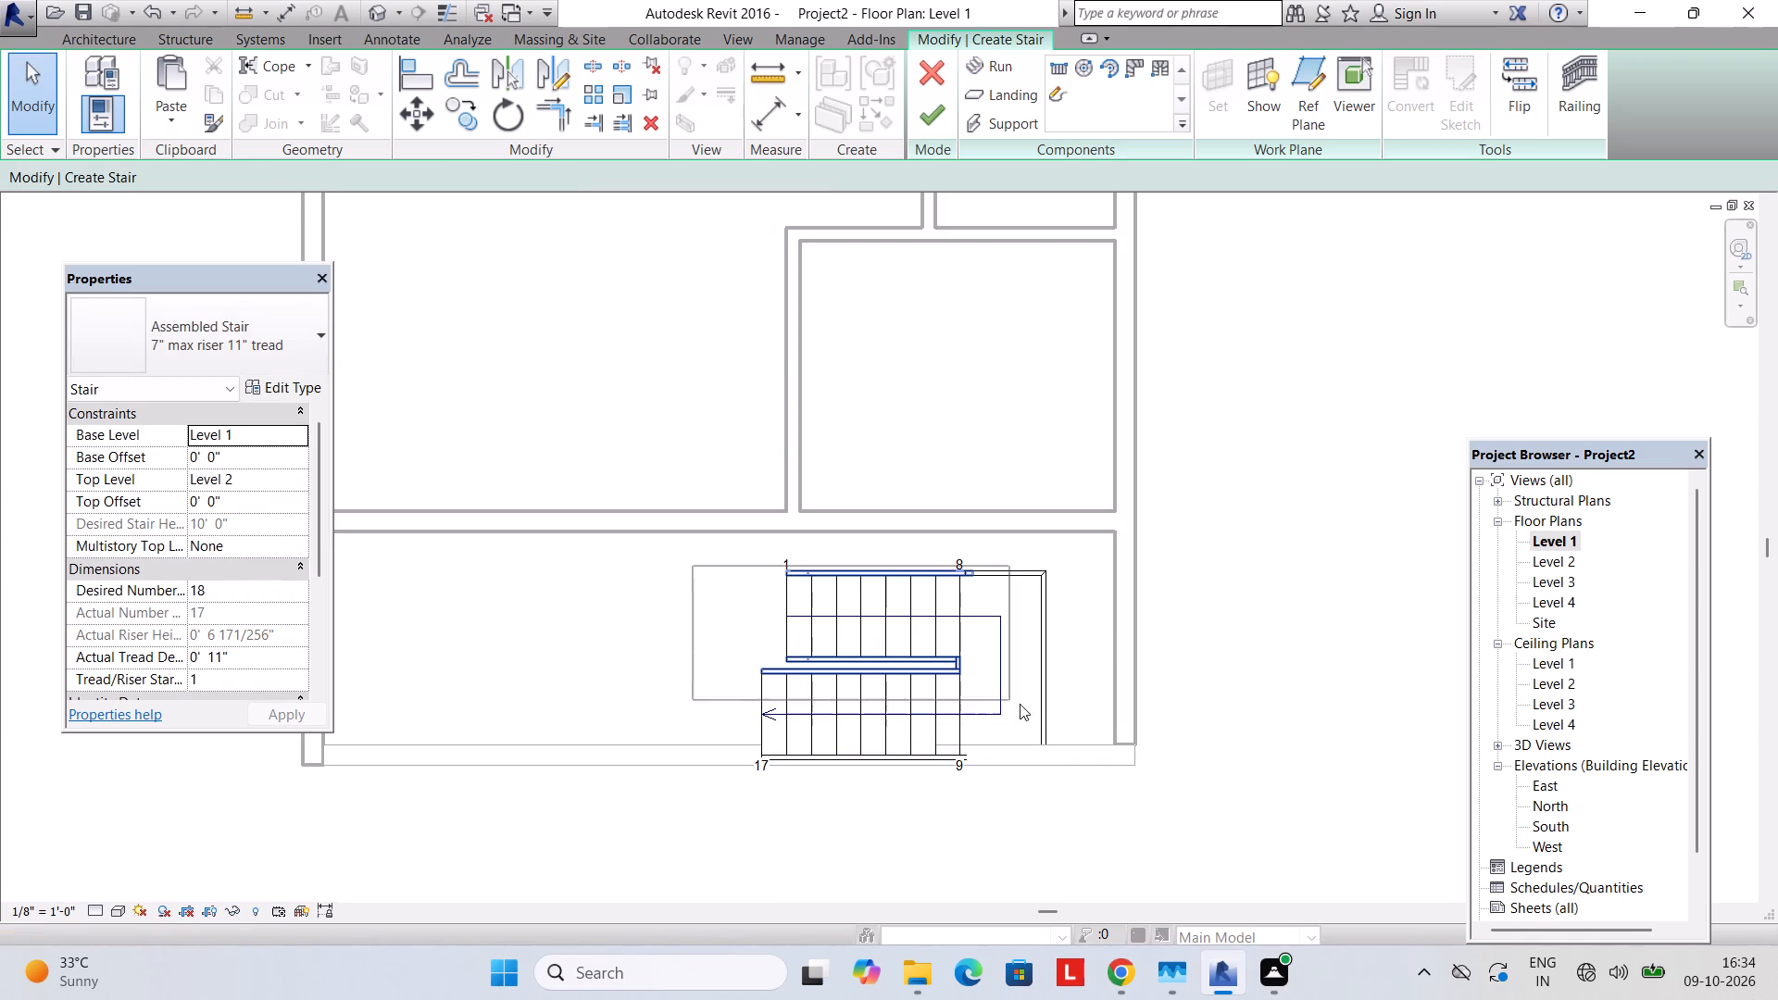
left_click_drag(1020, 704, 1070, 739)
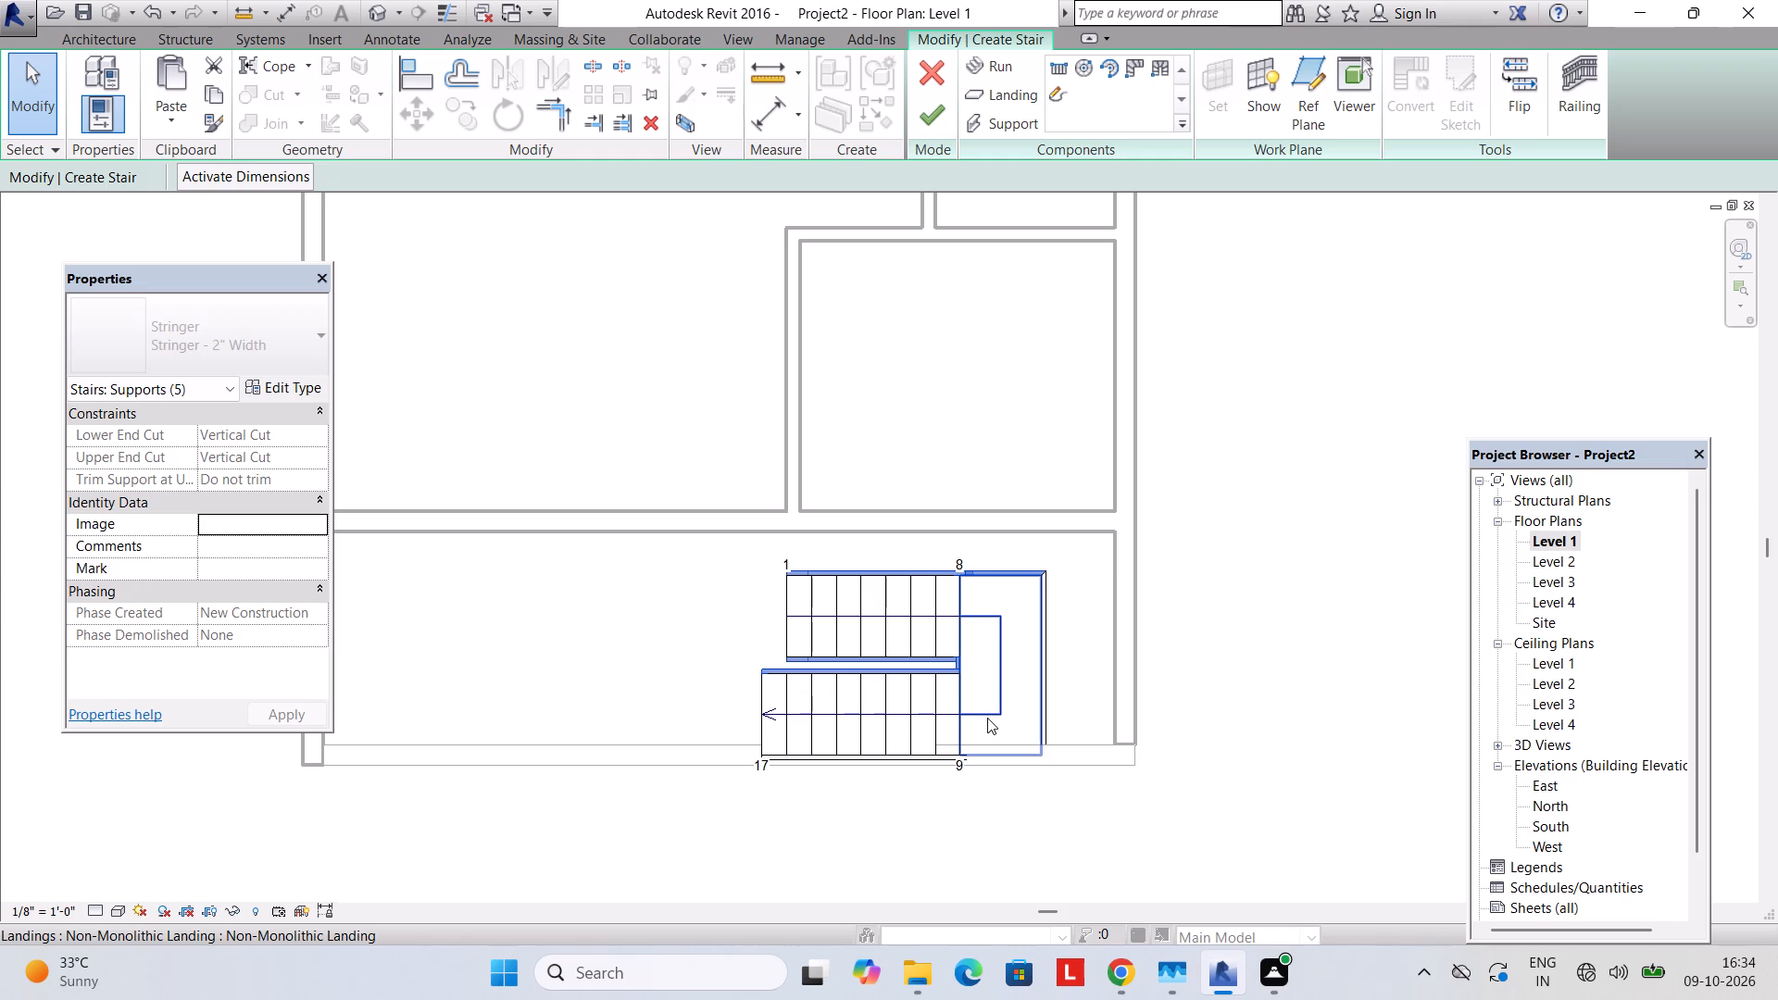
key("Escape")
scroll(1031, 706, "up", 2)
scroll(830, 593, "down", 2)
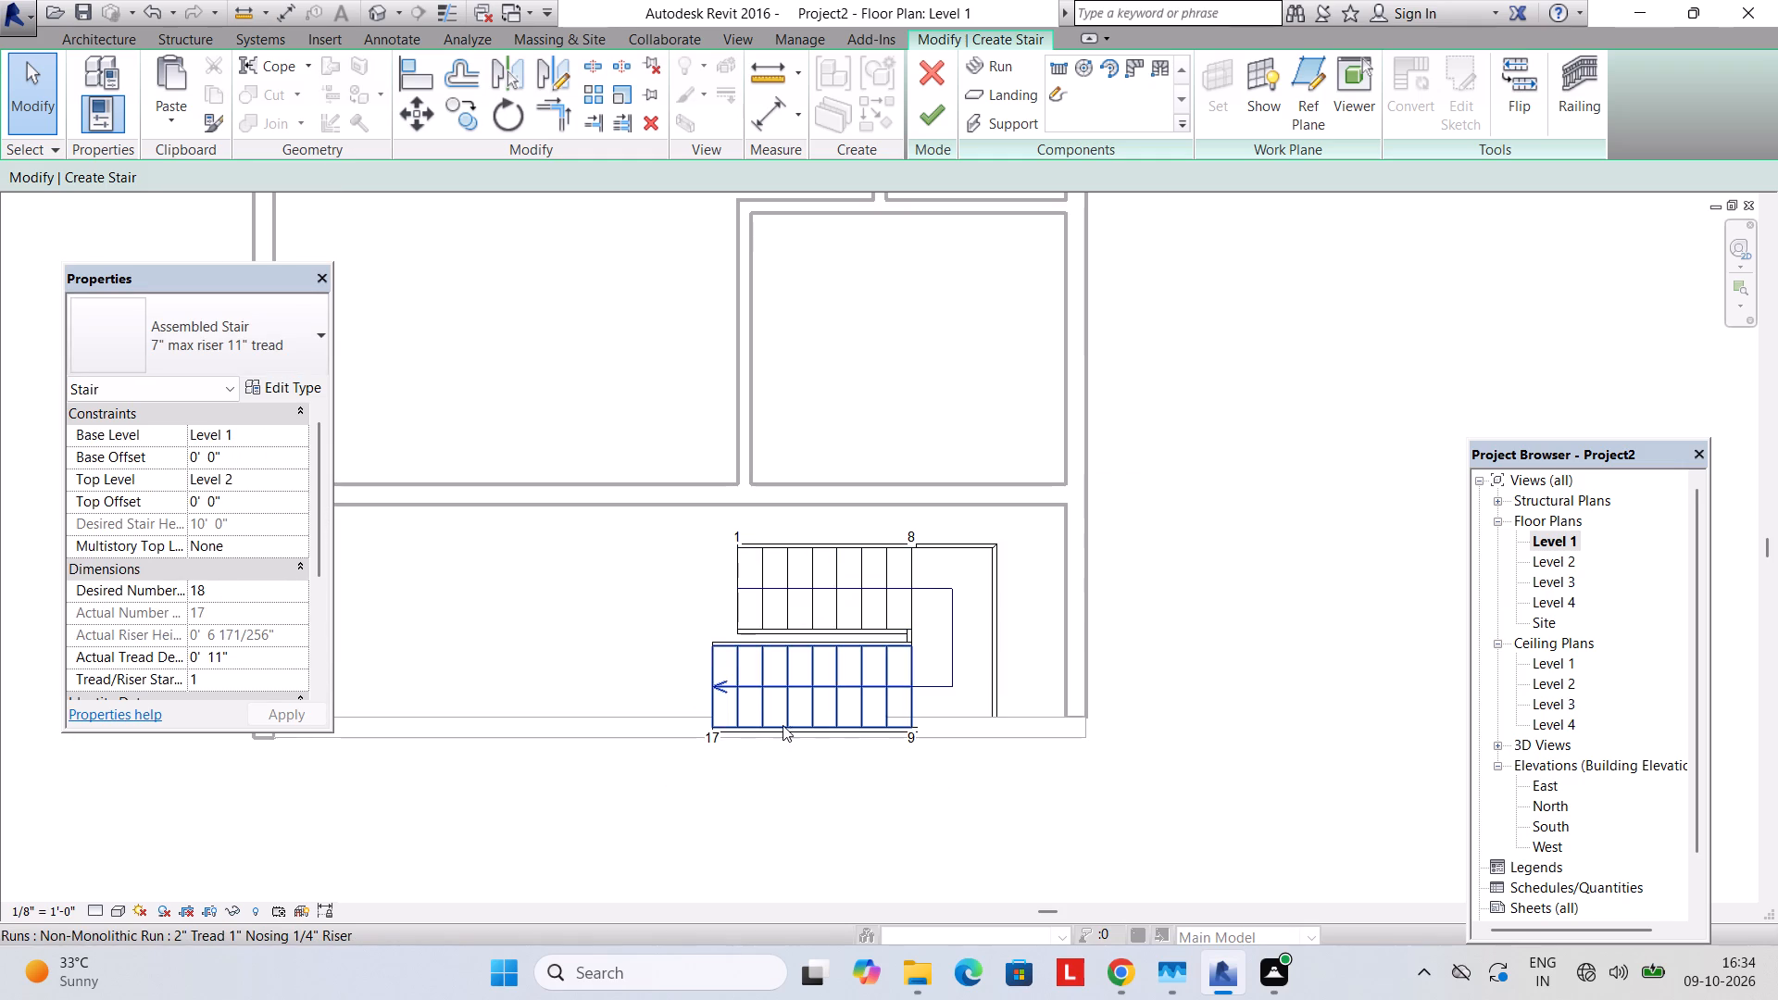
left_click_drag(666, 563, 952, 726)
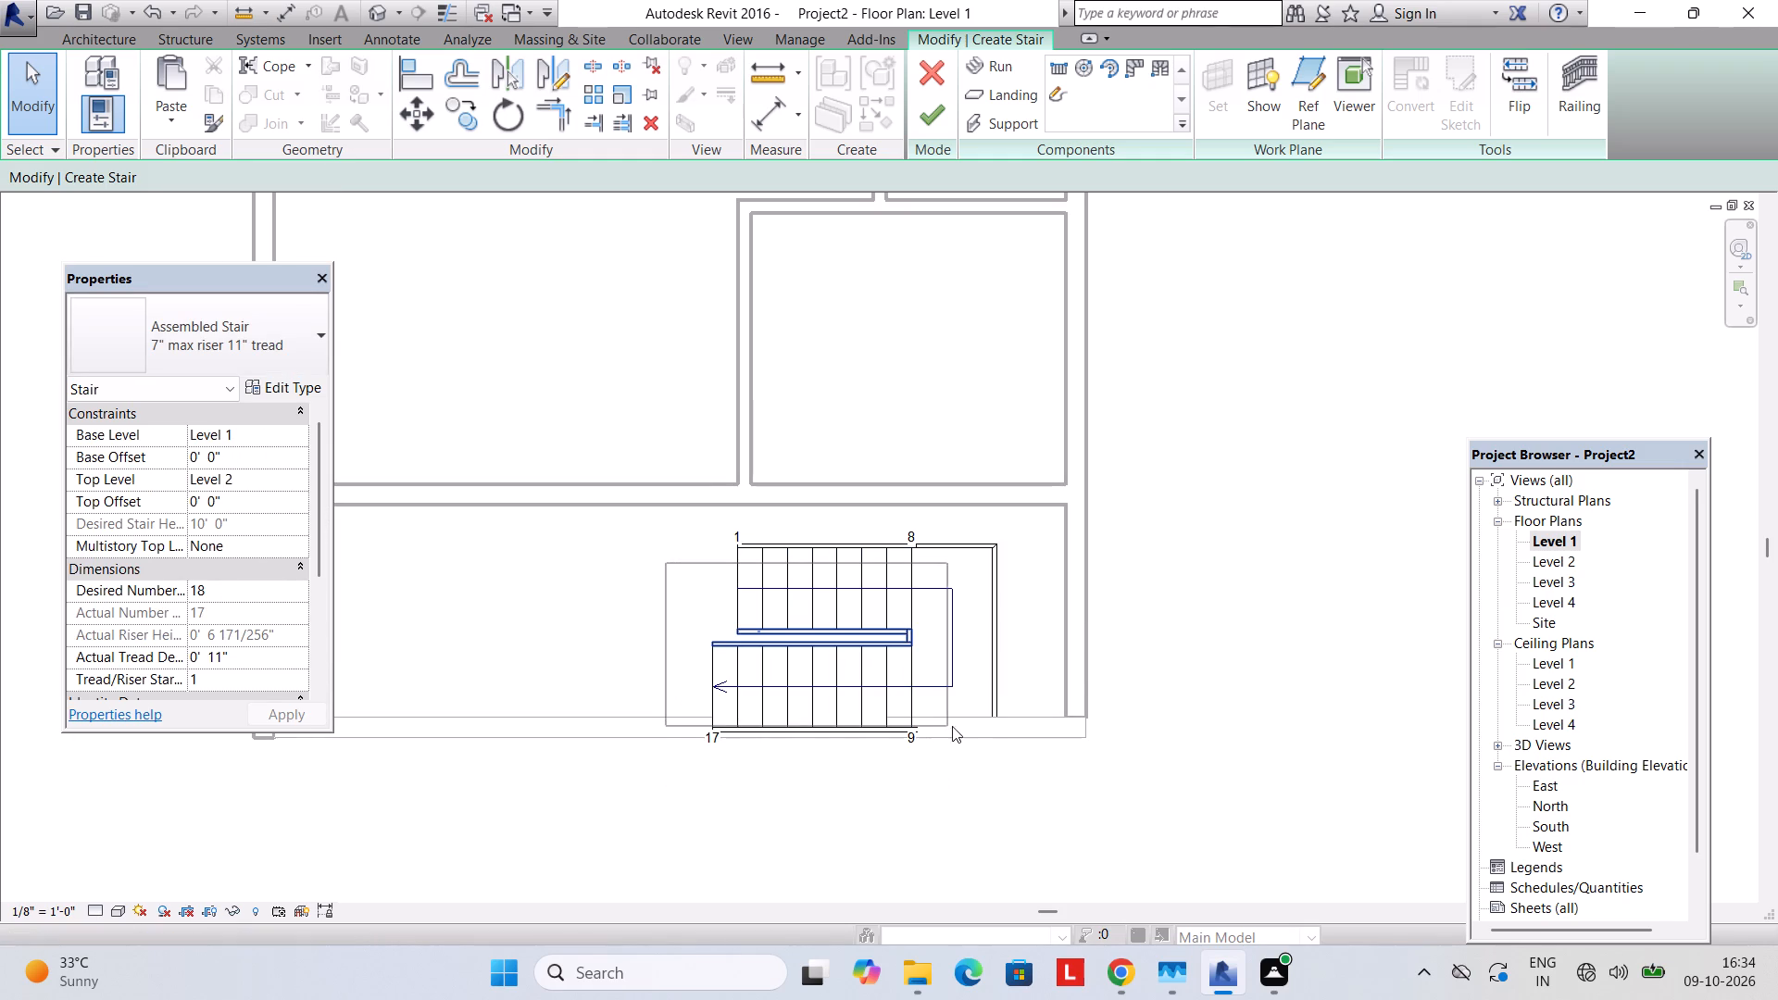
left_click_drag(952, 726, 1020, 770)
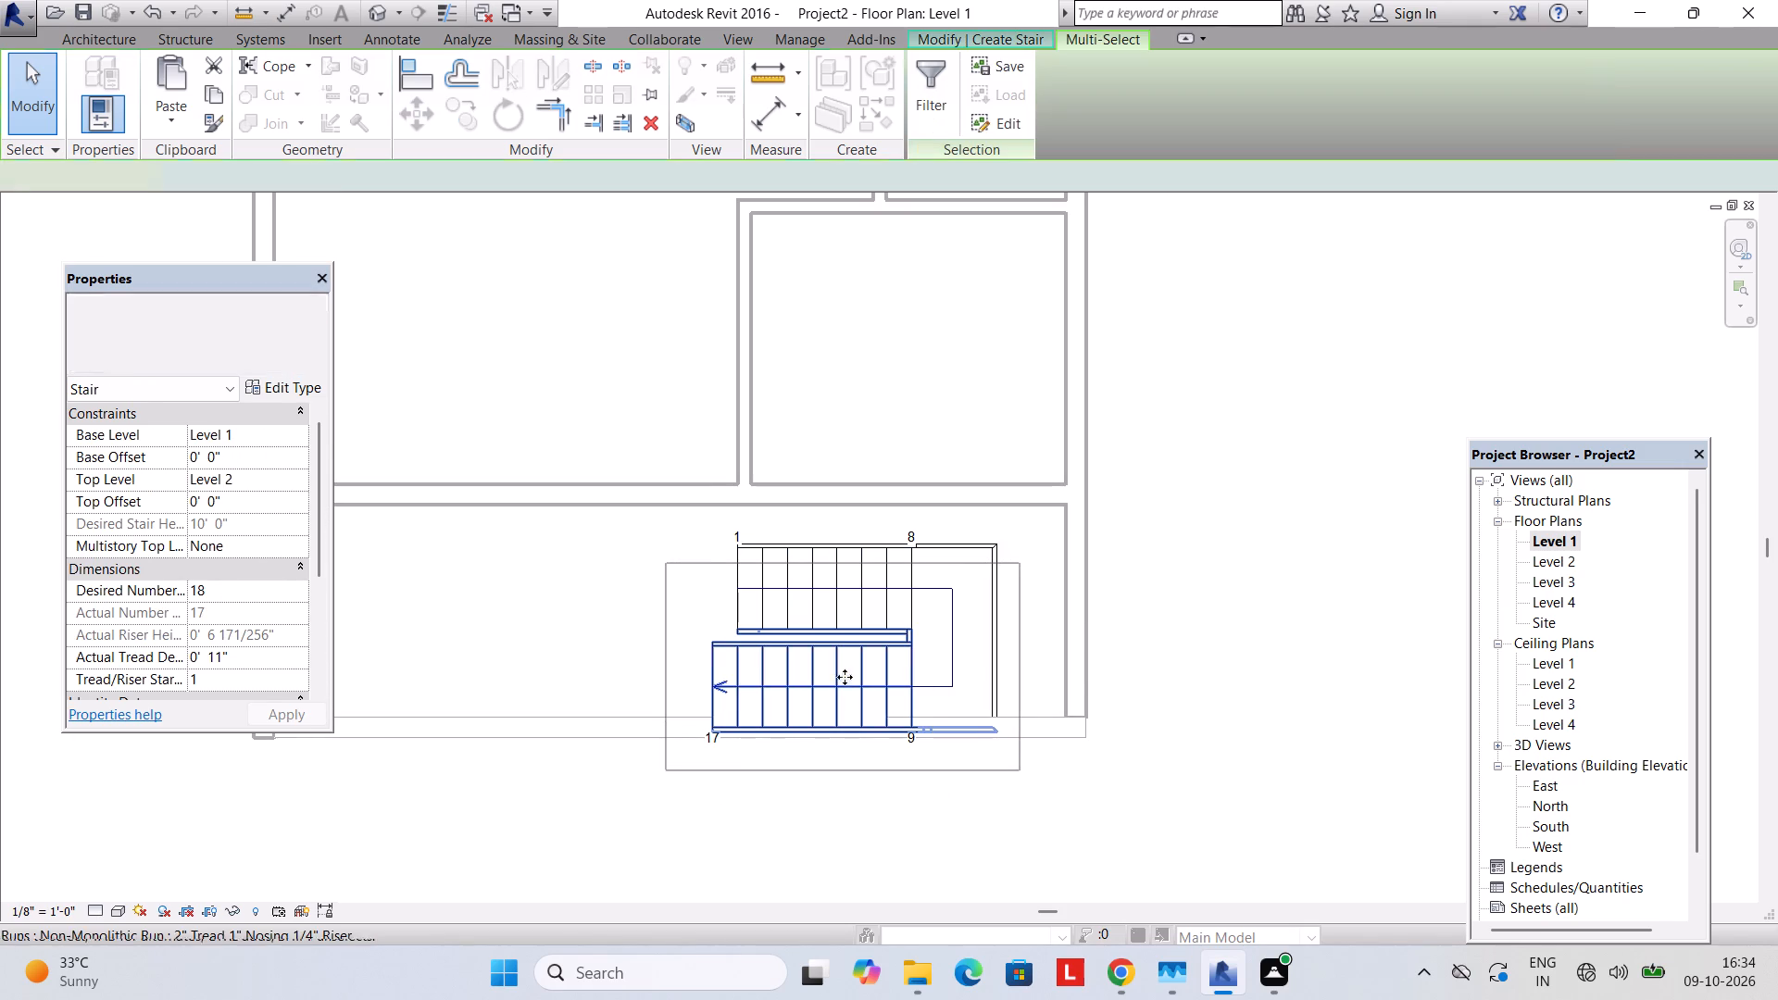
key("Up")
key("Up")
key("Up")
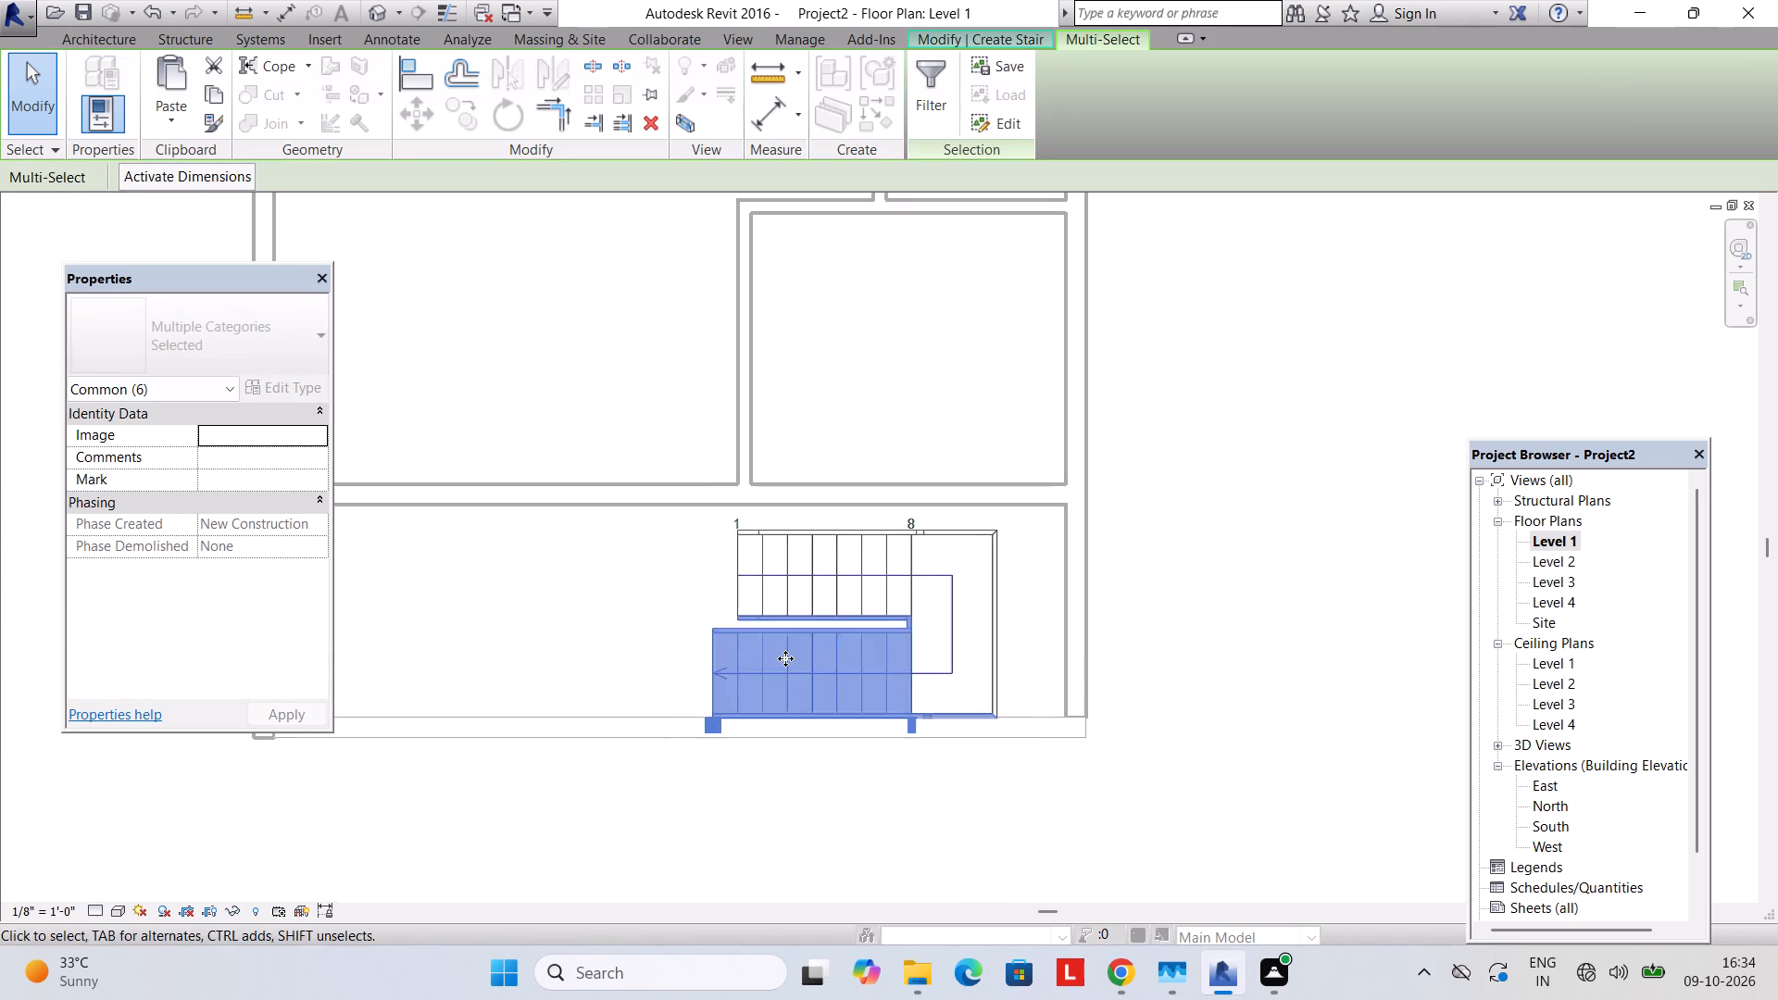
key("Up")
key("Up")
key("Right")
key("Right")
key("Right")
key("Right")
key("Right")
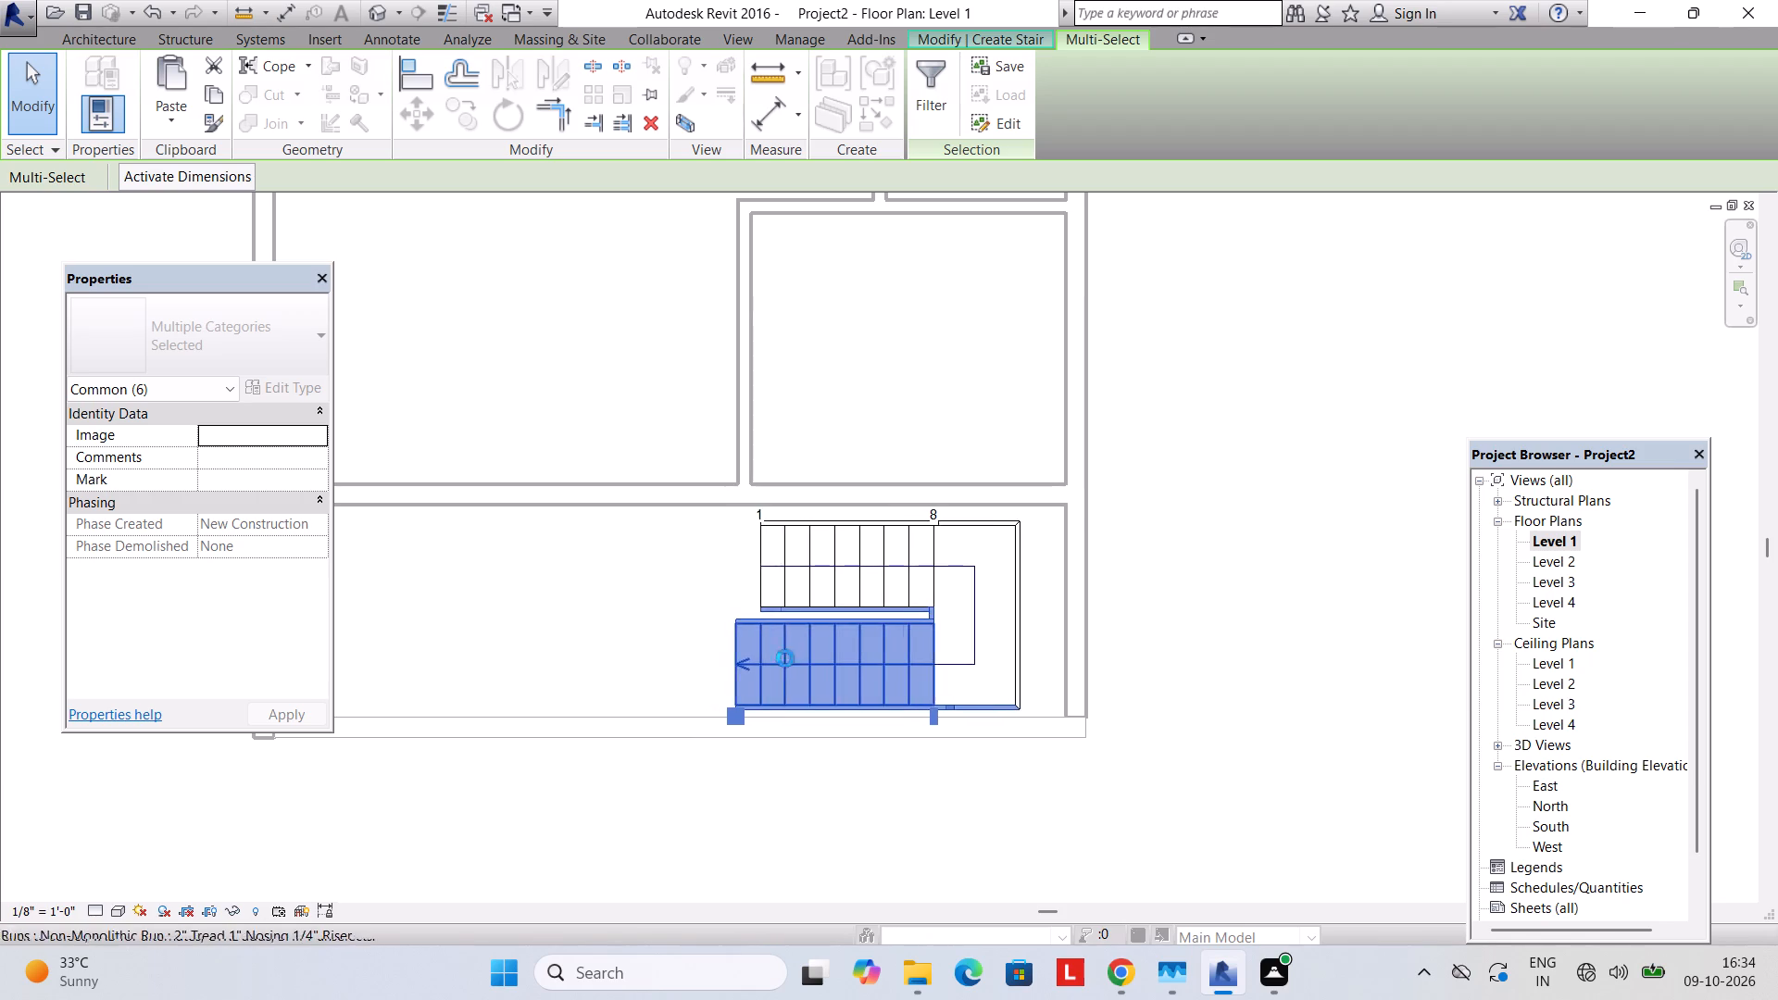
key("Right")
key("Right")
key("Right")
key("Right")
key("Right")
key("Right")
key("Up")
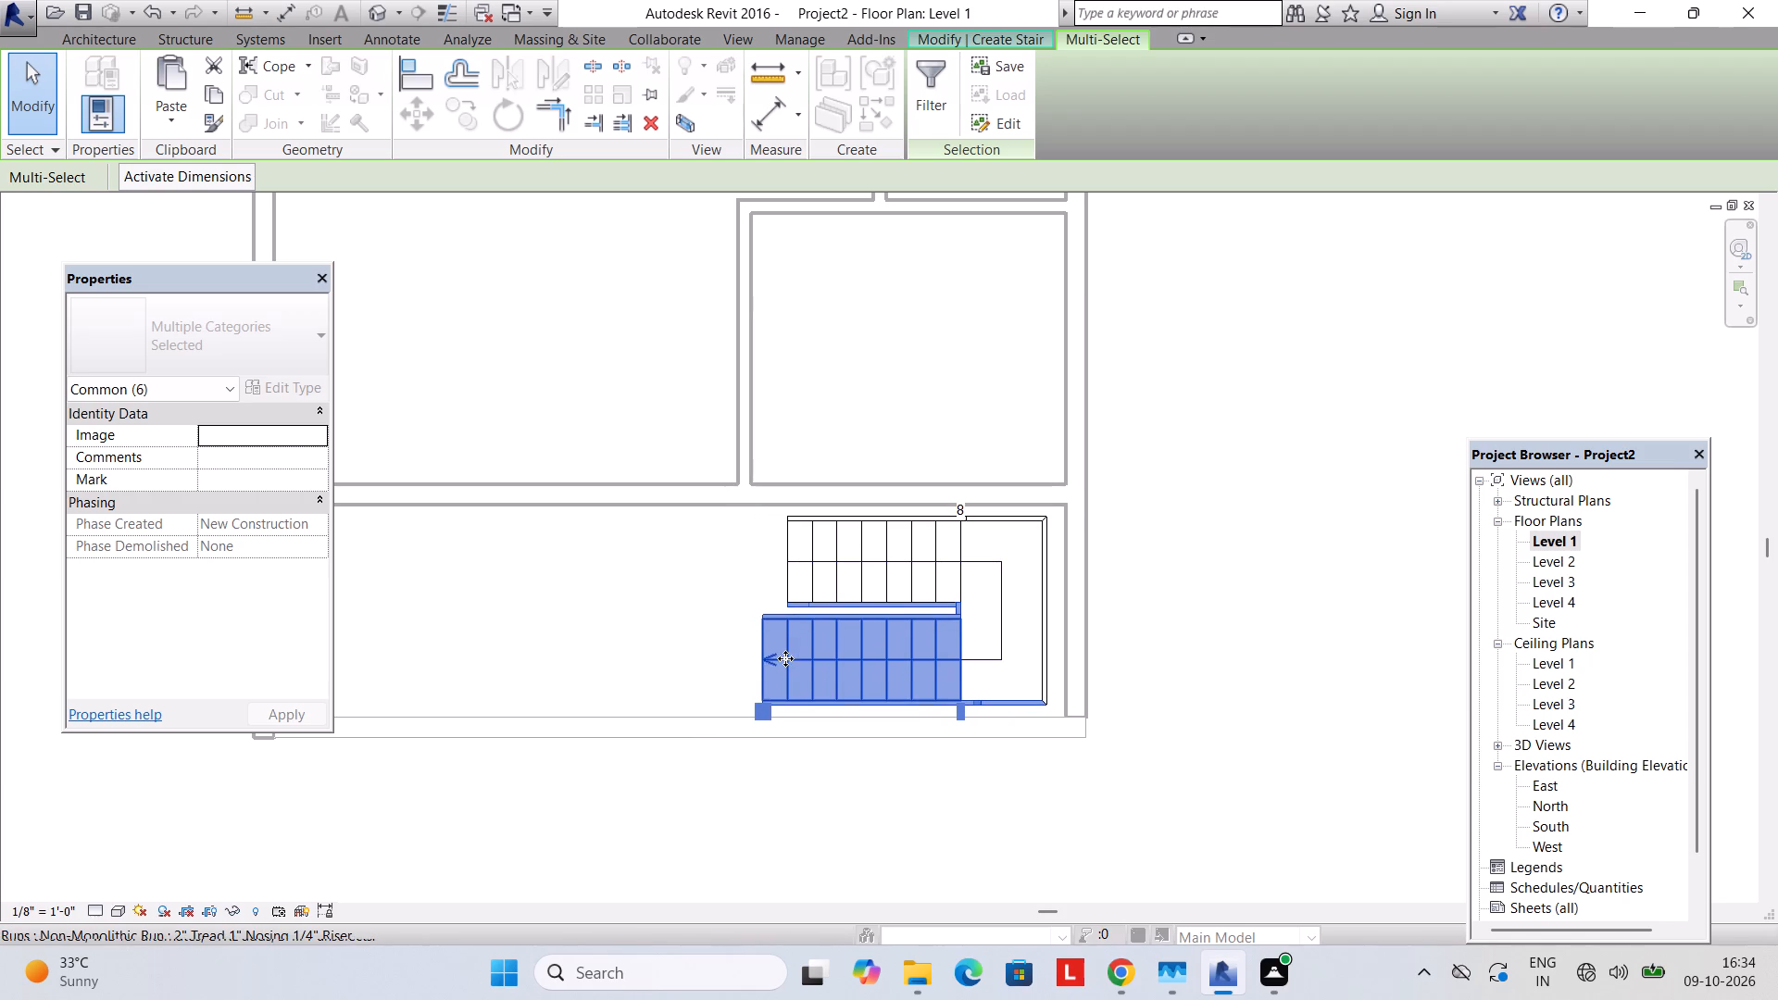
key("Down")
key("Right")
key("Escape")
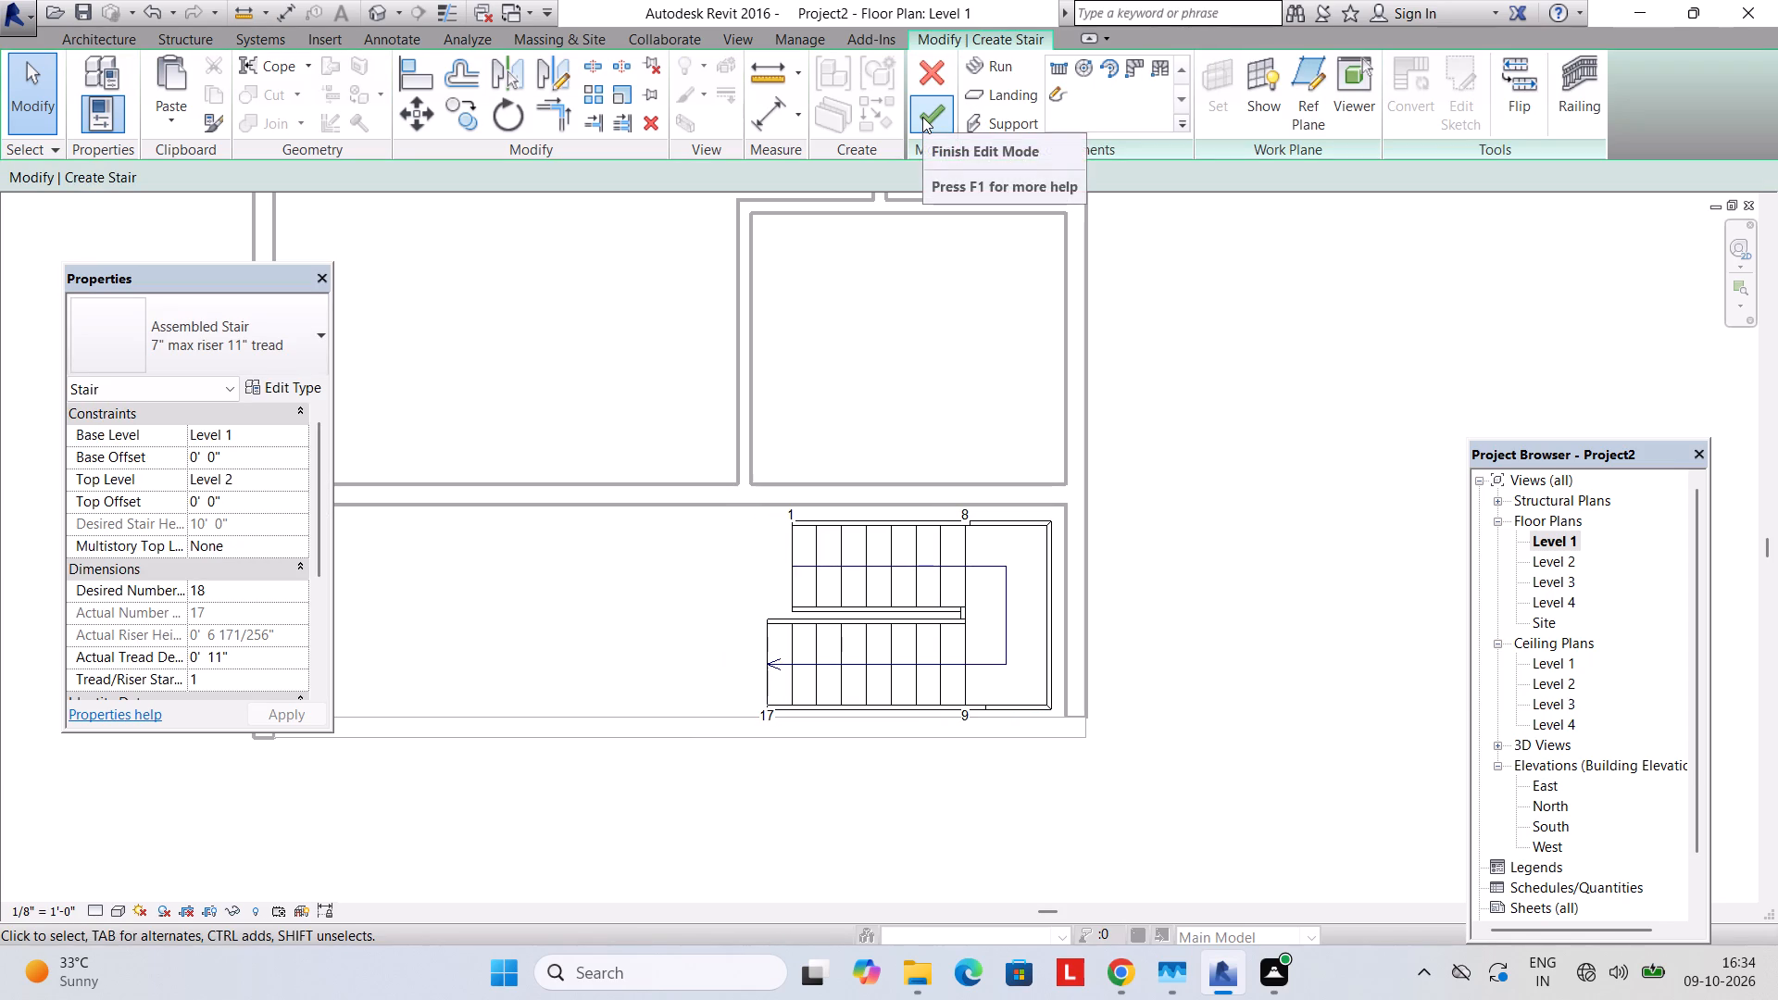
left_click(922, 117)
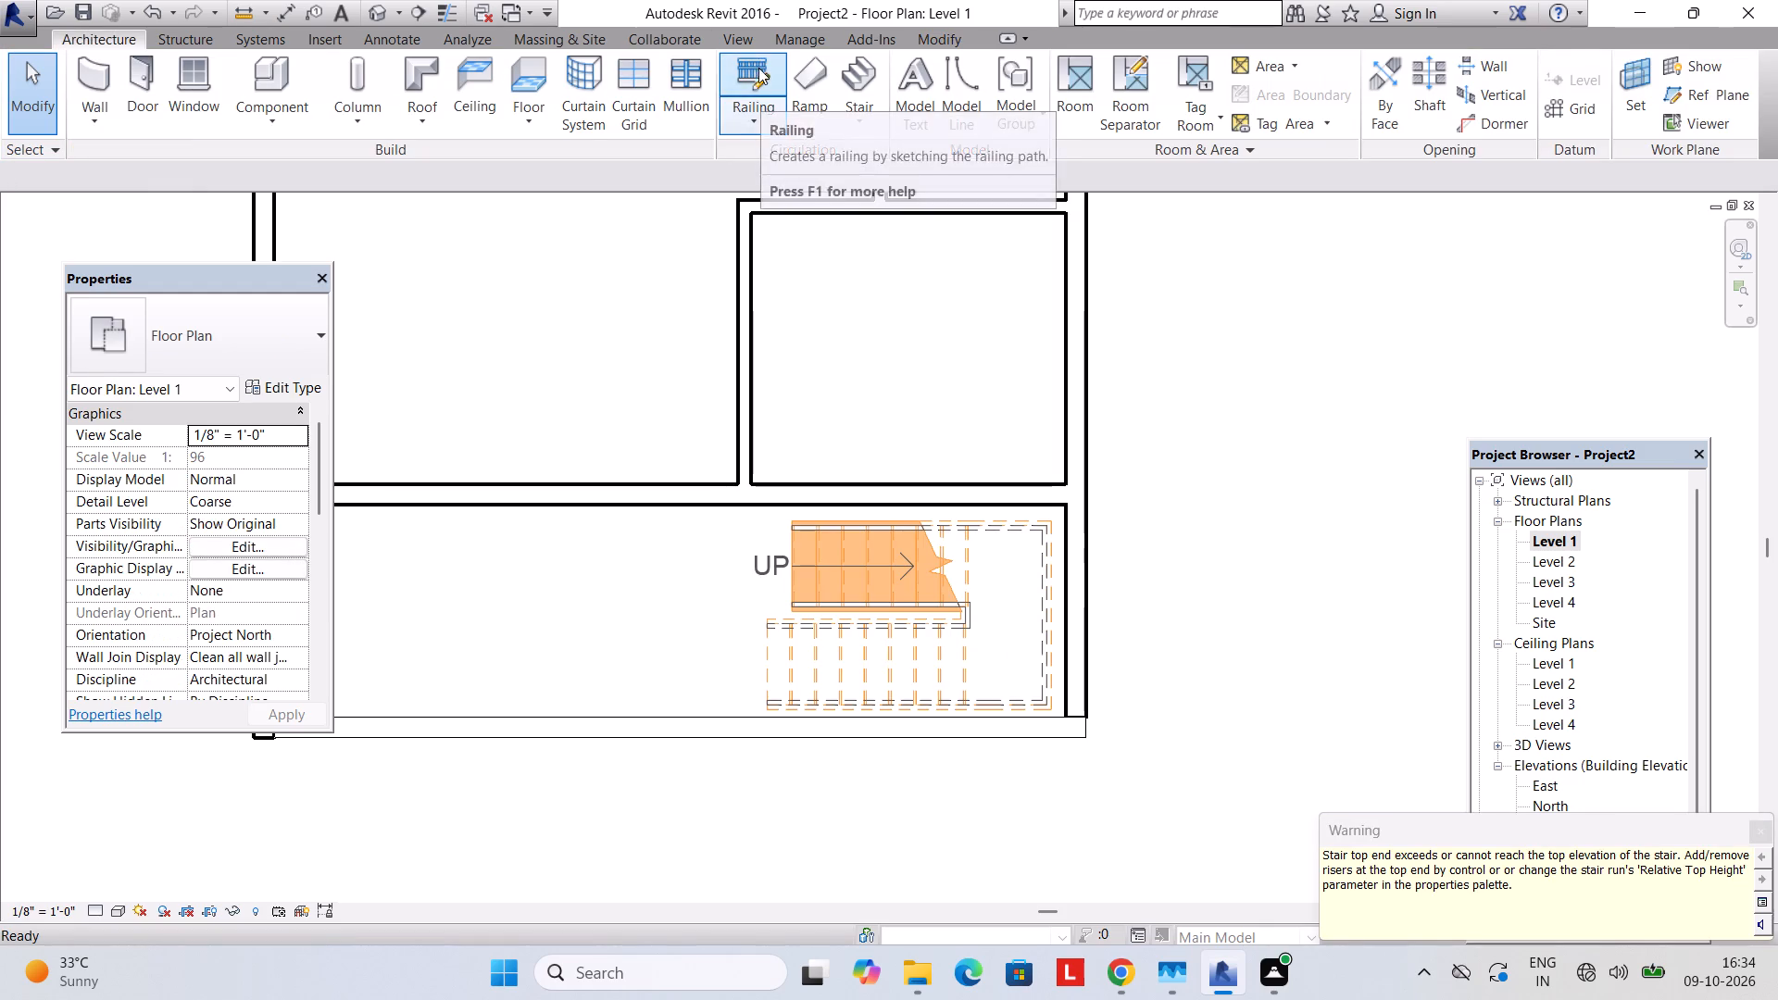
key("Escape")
Inspect the finished U-shaped stair in the default 3D view from different angles.
left_click(748, 38)
left_click(654, 122)
left_click(707, 162)
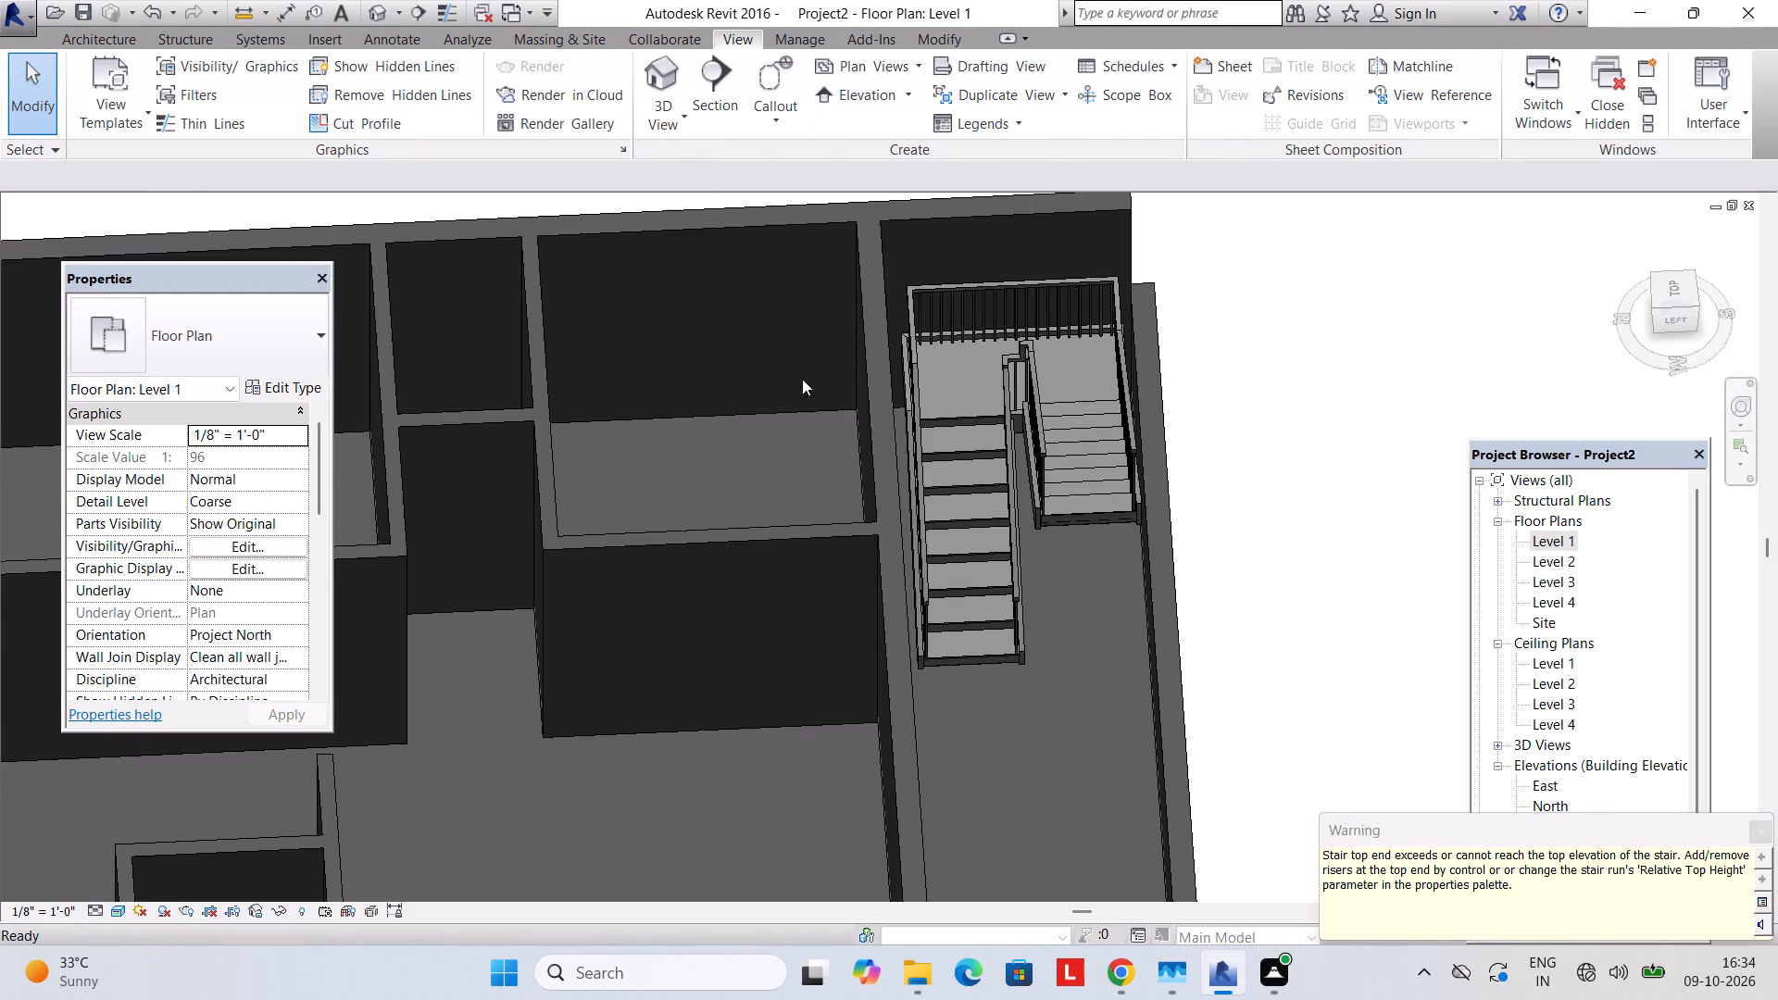
middle_click_drag(809, 406, 811, 452, "shift")
scroll(821, 444, "down", 1)
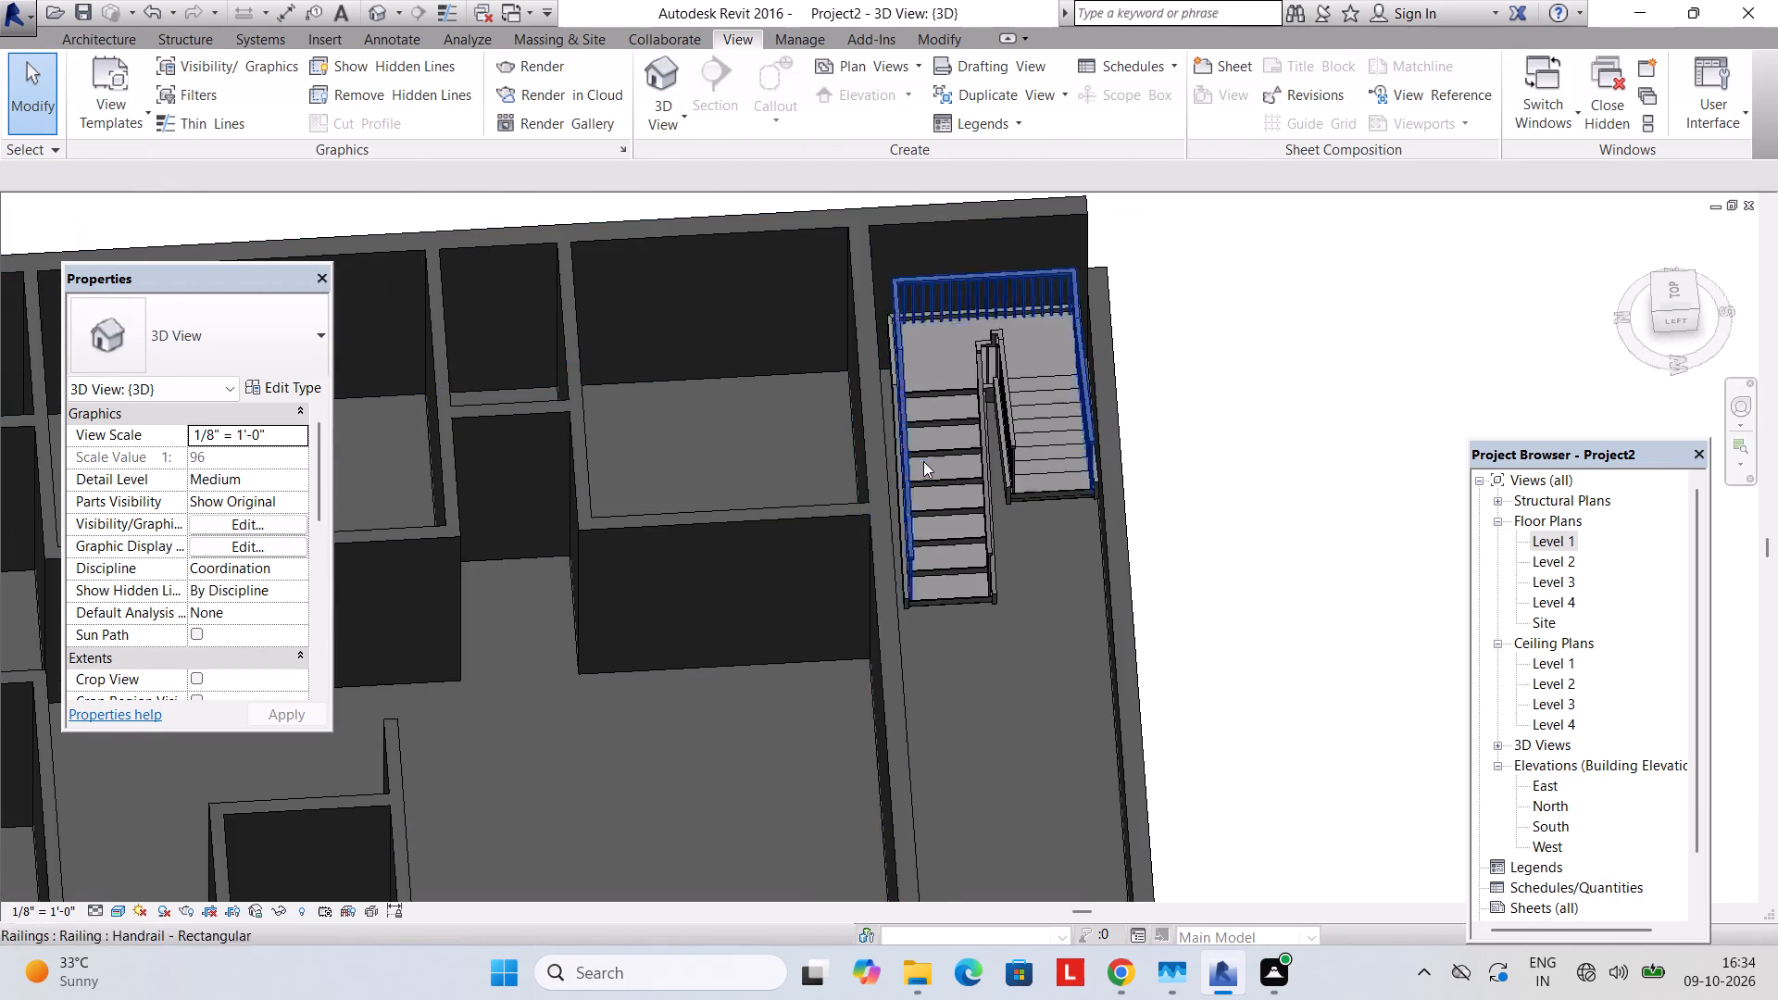
middle_click_drag(932, 466, 884, 388, "shift")
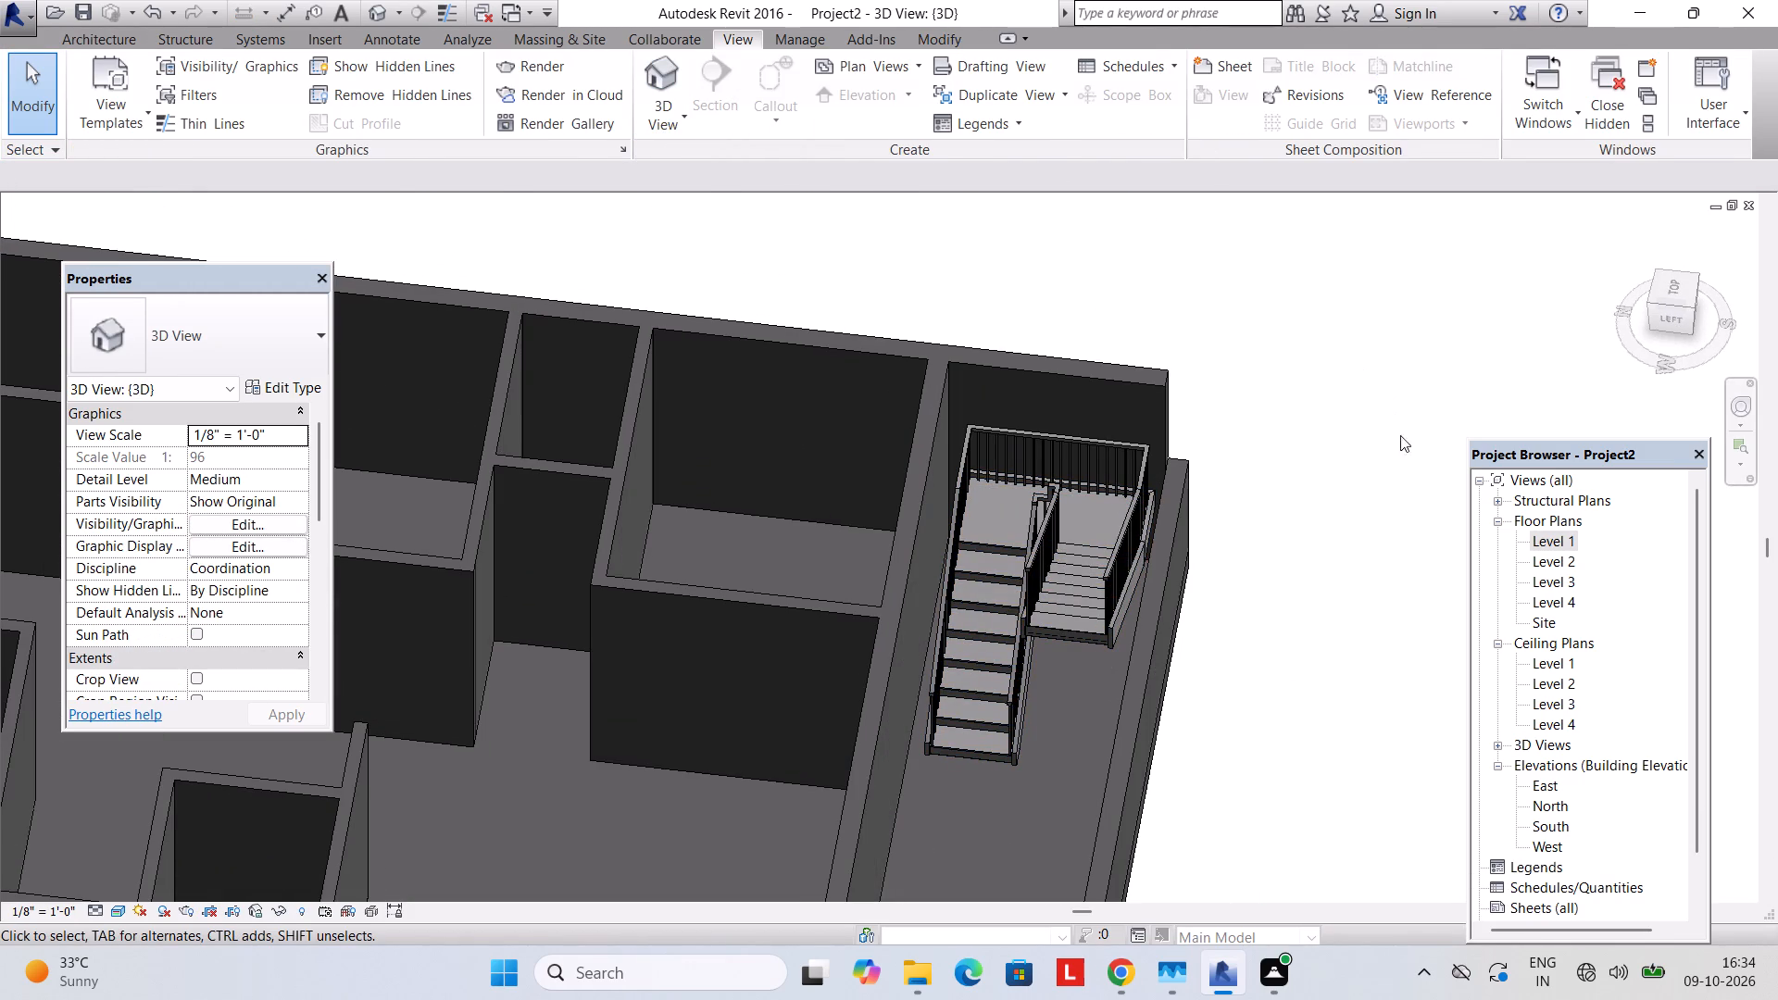
On the Level 1 floor plan, examine the stair's properties and the dimensions of its two runs in stair edit mode.
double_click(1559, 535)
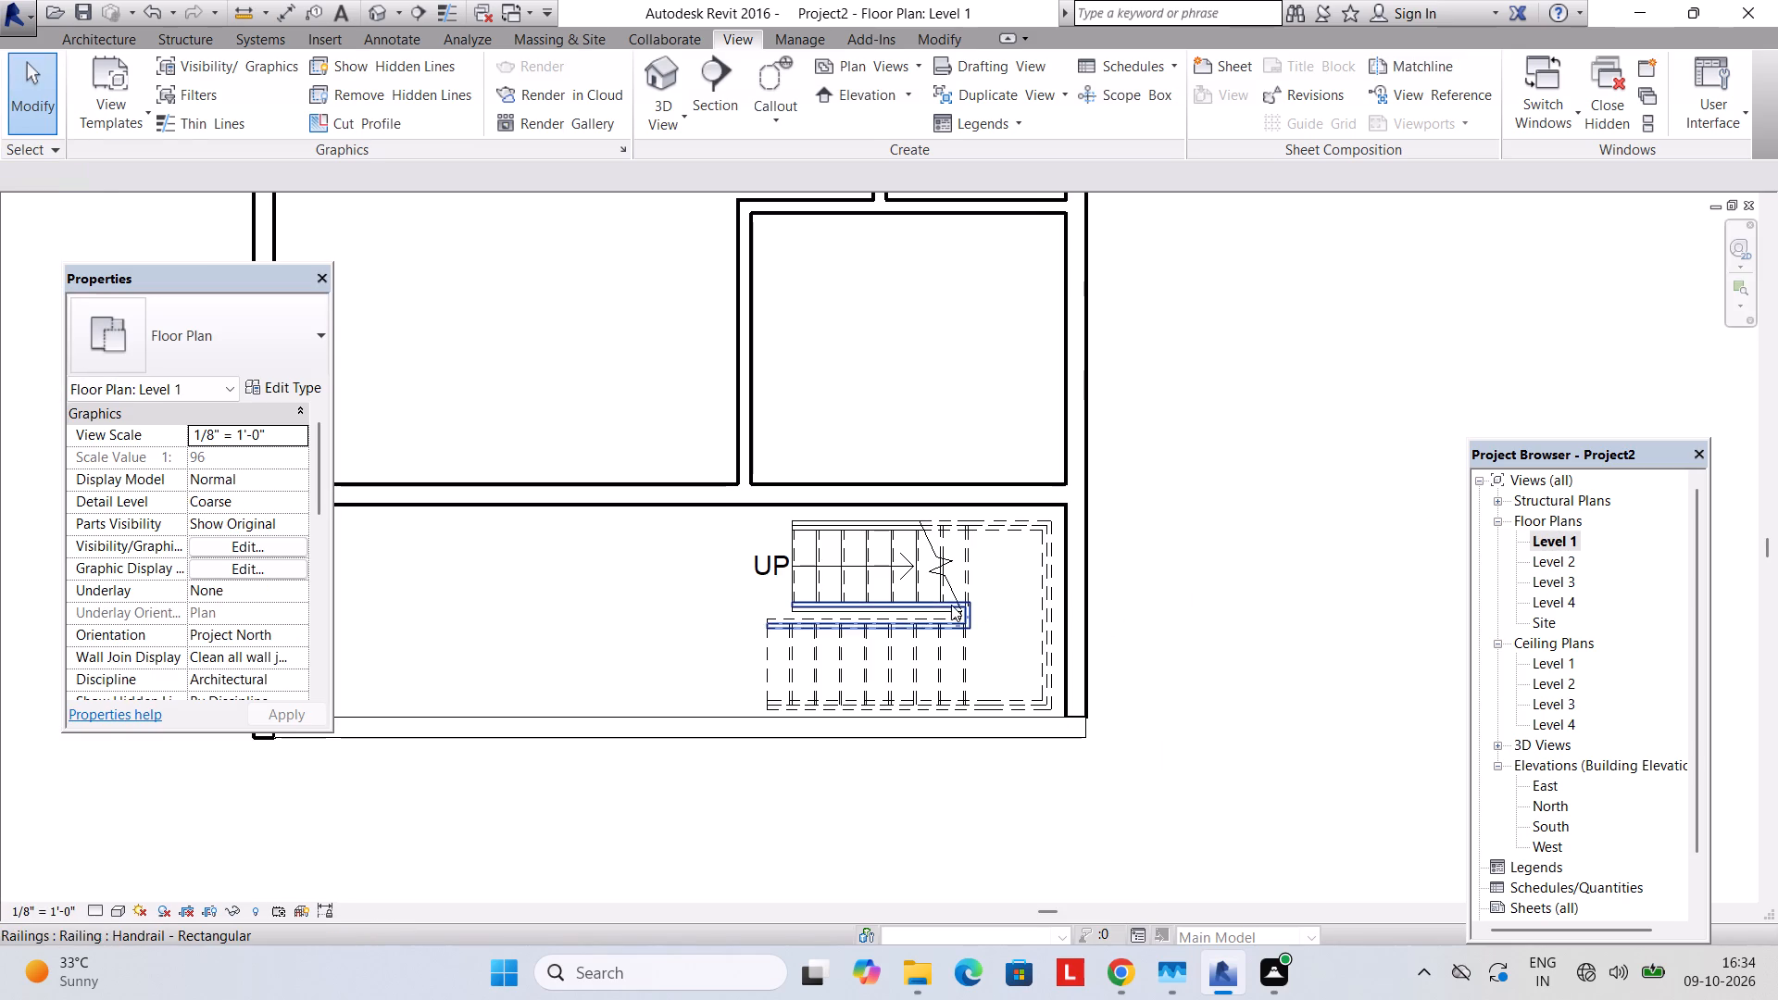
left_click(951, 605)
left_click(942, 564)
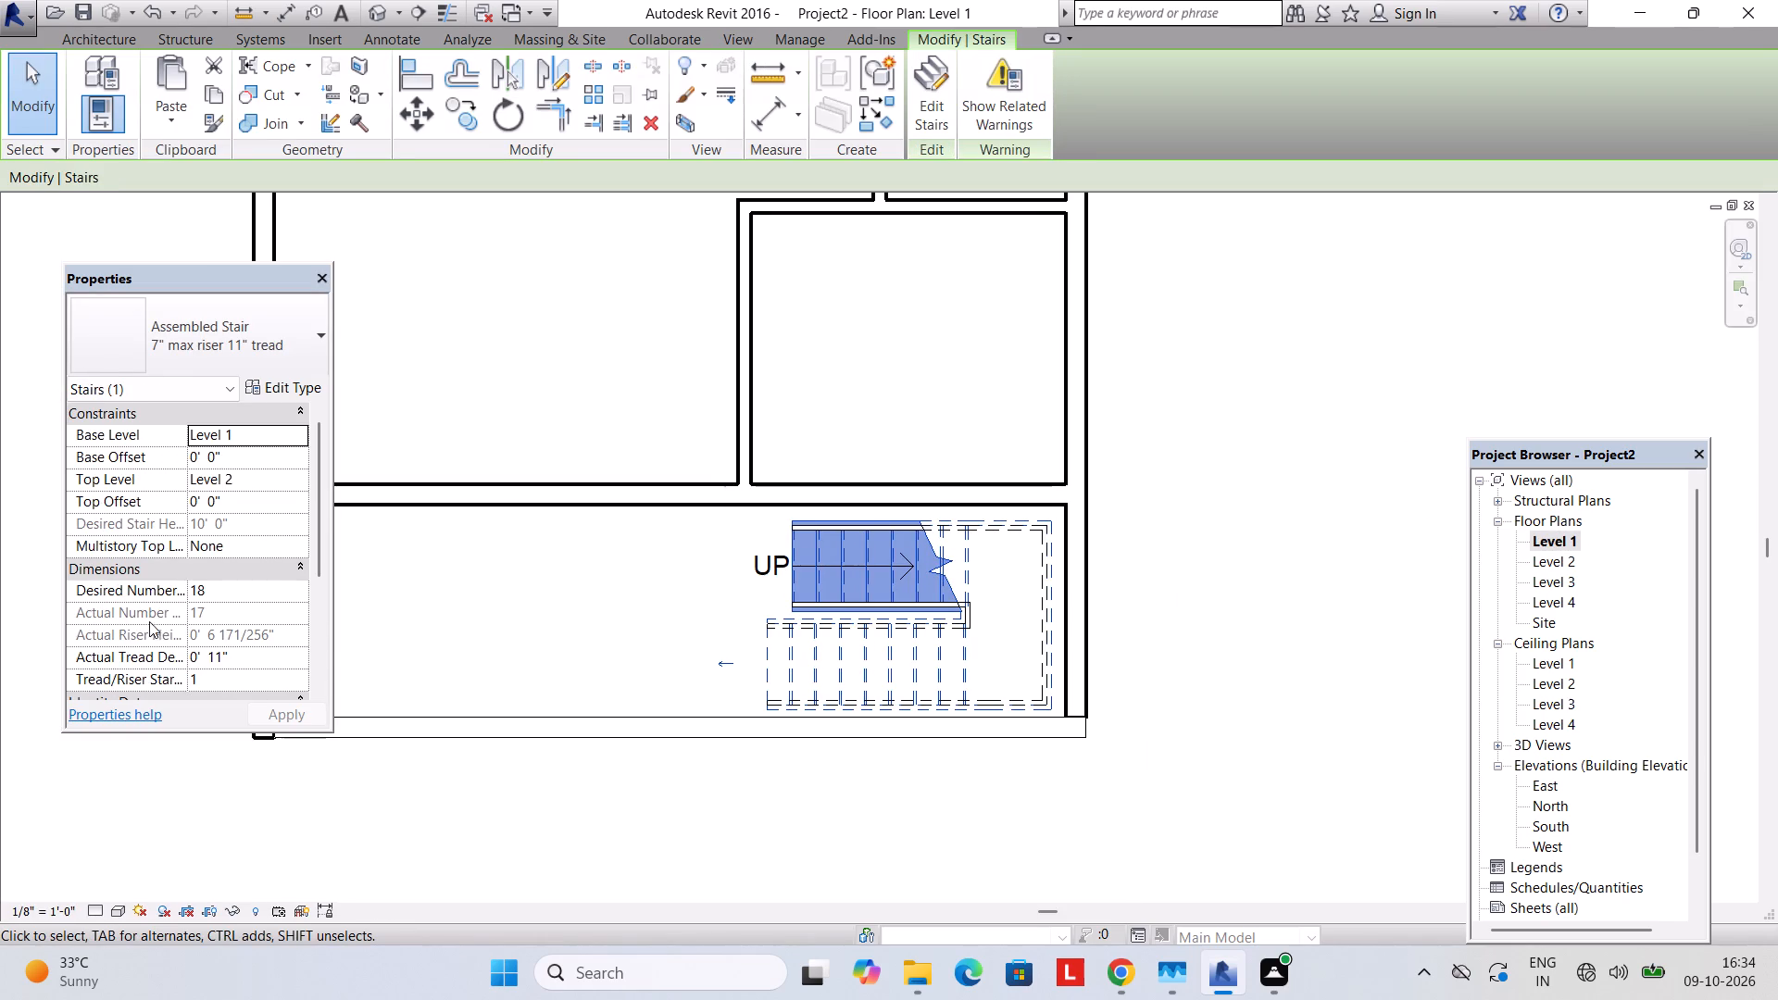
scroll(161, 619, "down", 1)
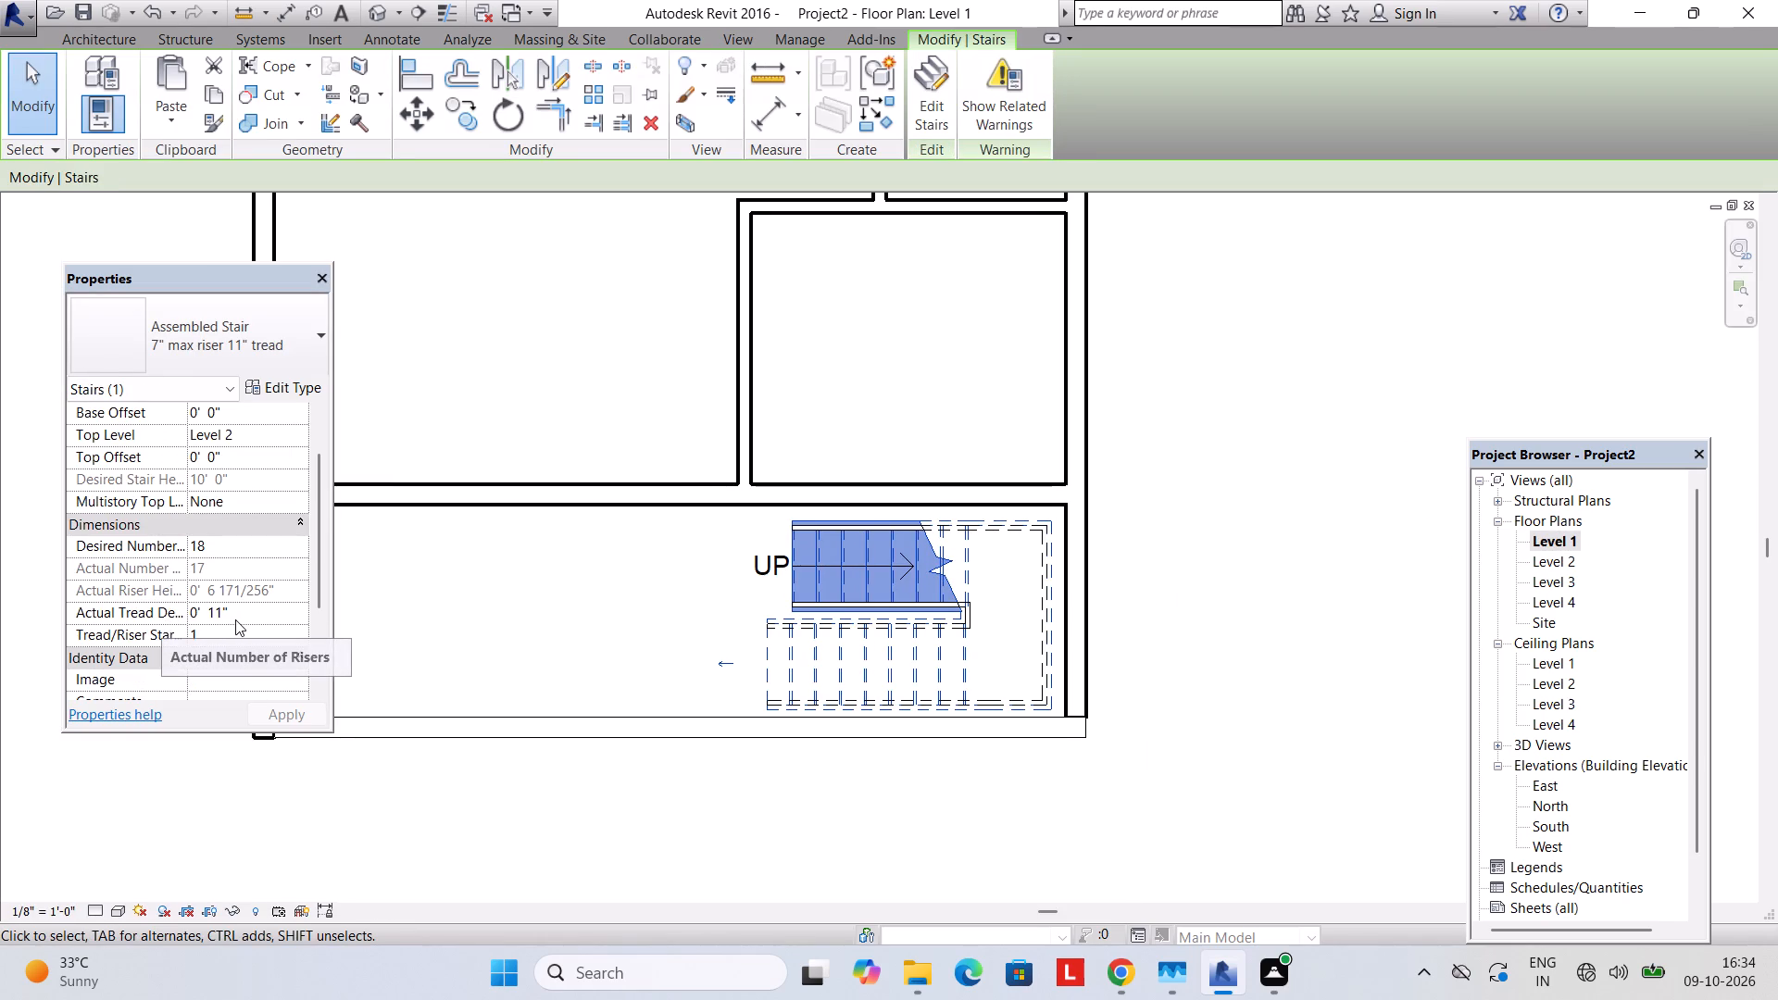
scroll(245, 565, "down", 6)
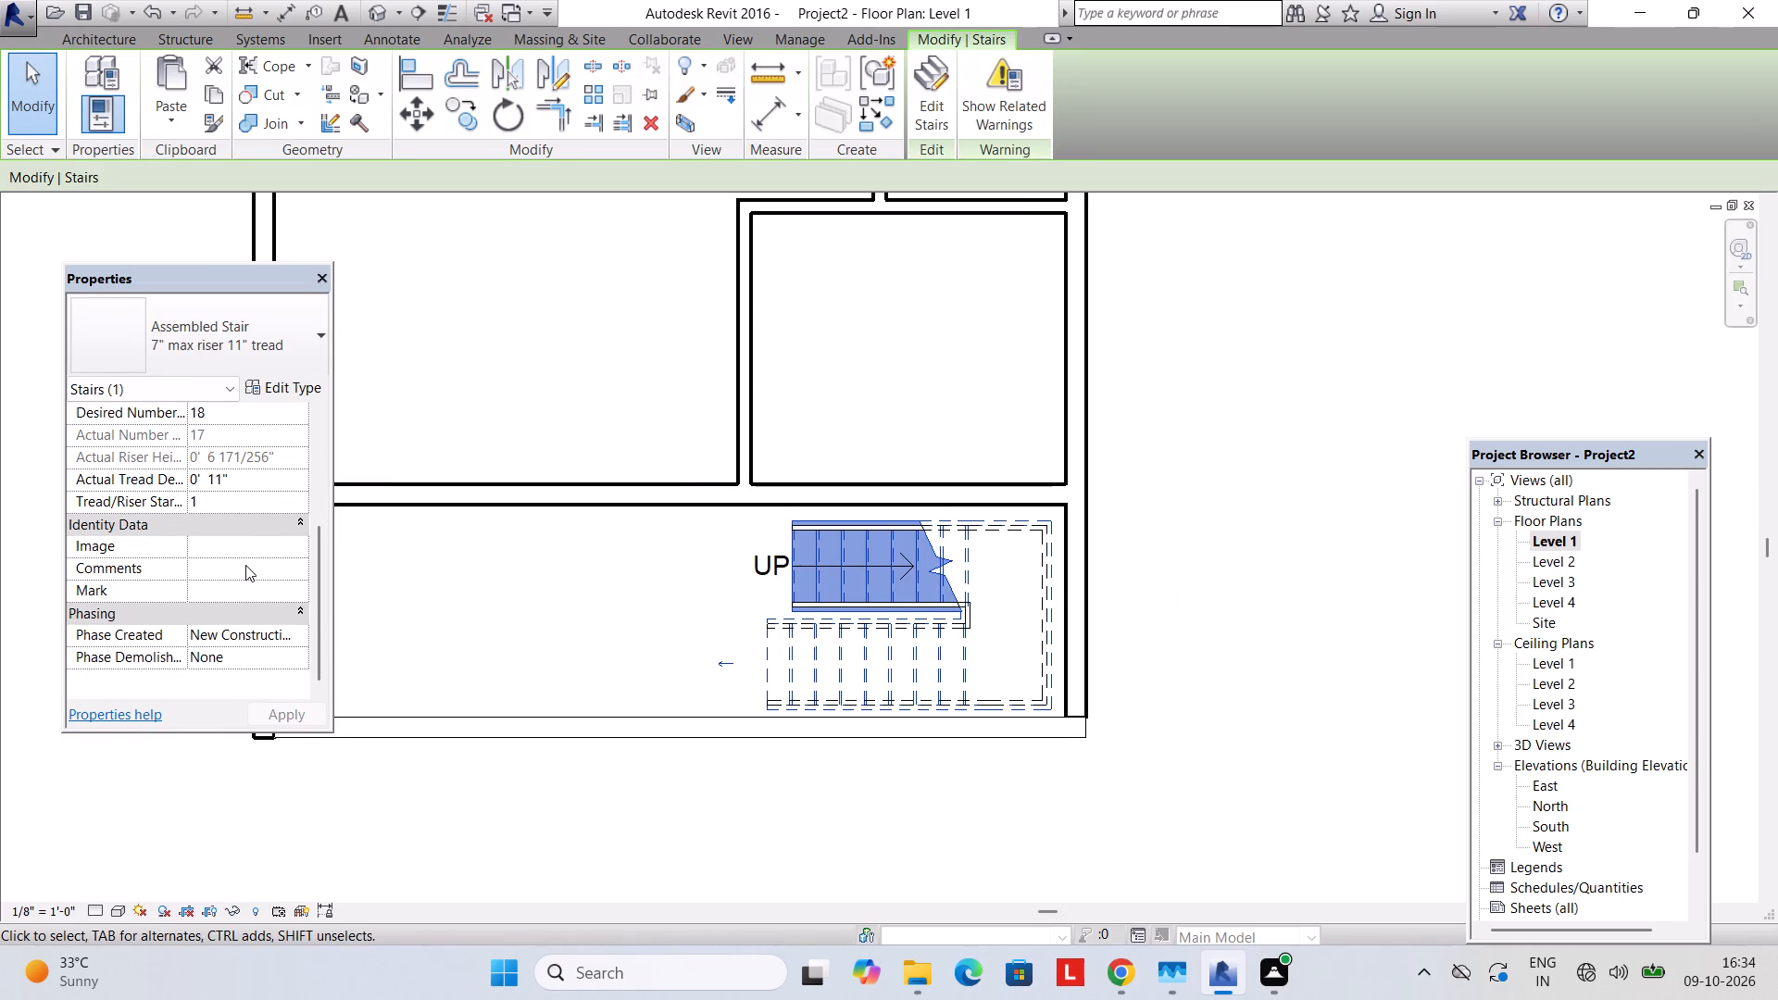
left_click(918, 111)
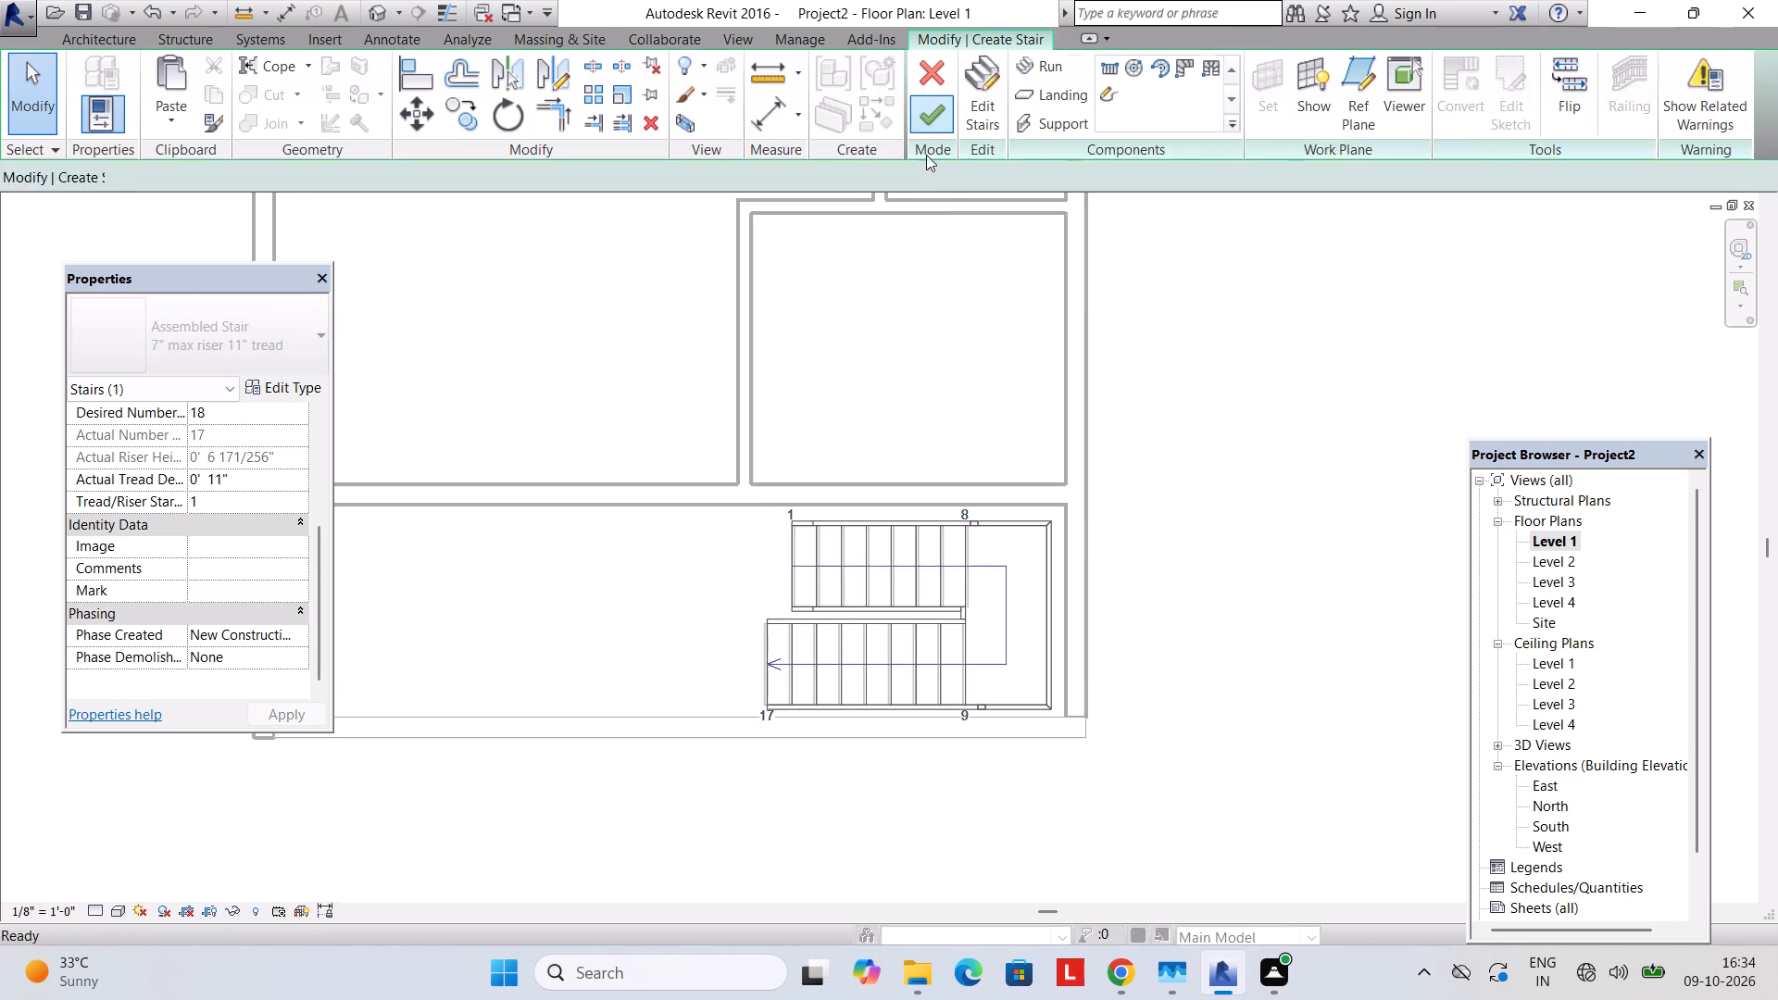
left_click(839, 539)
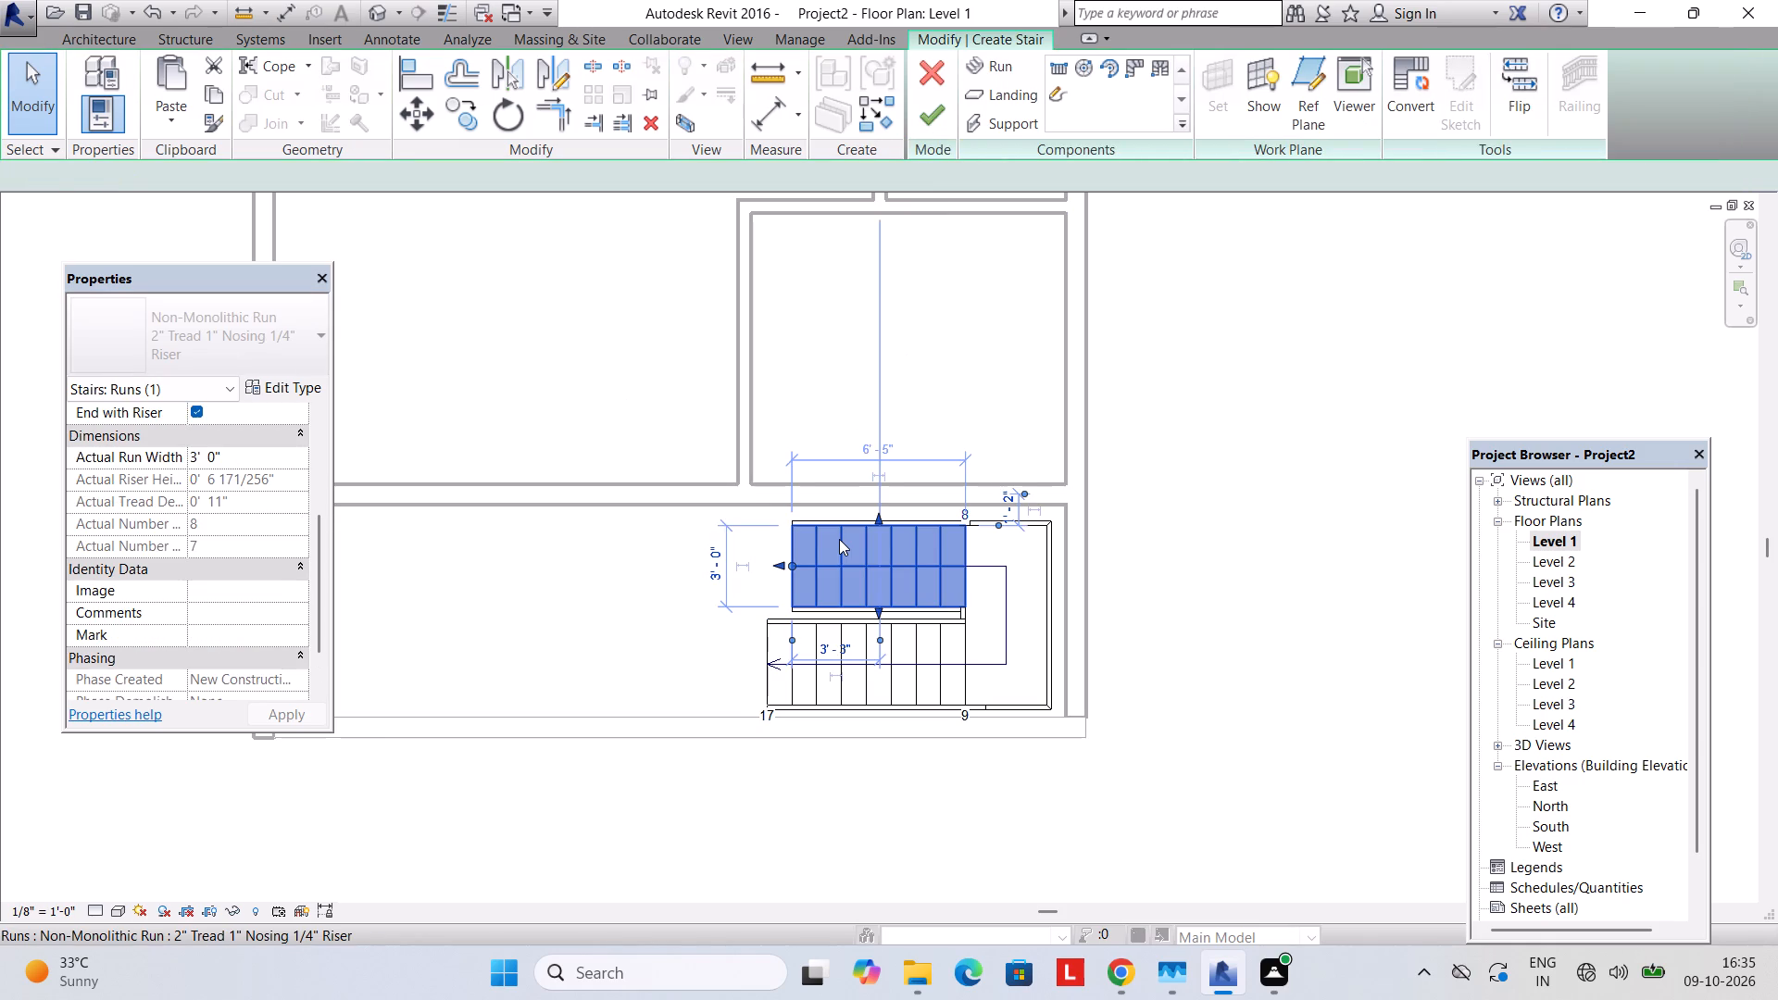
left_click(808, 657)
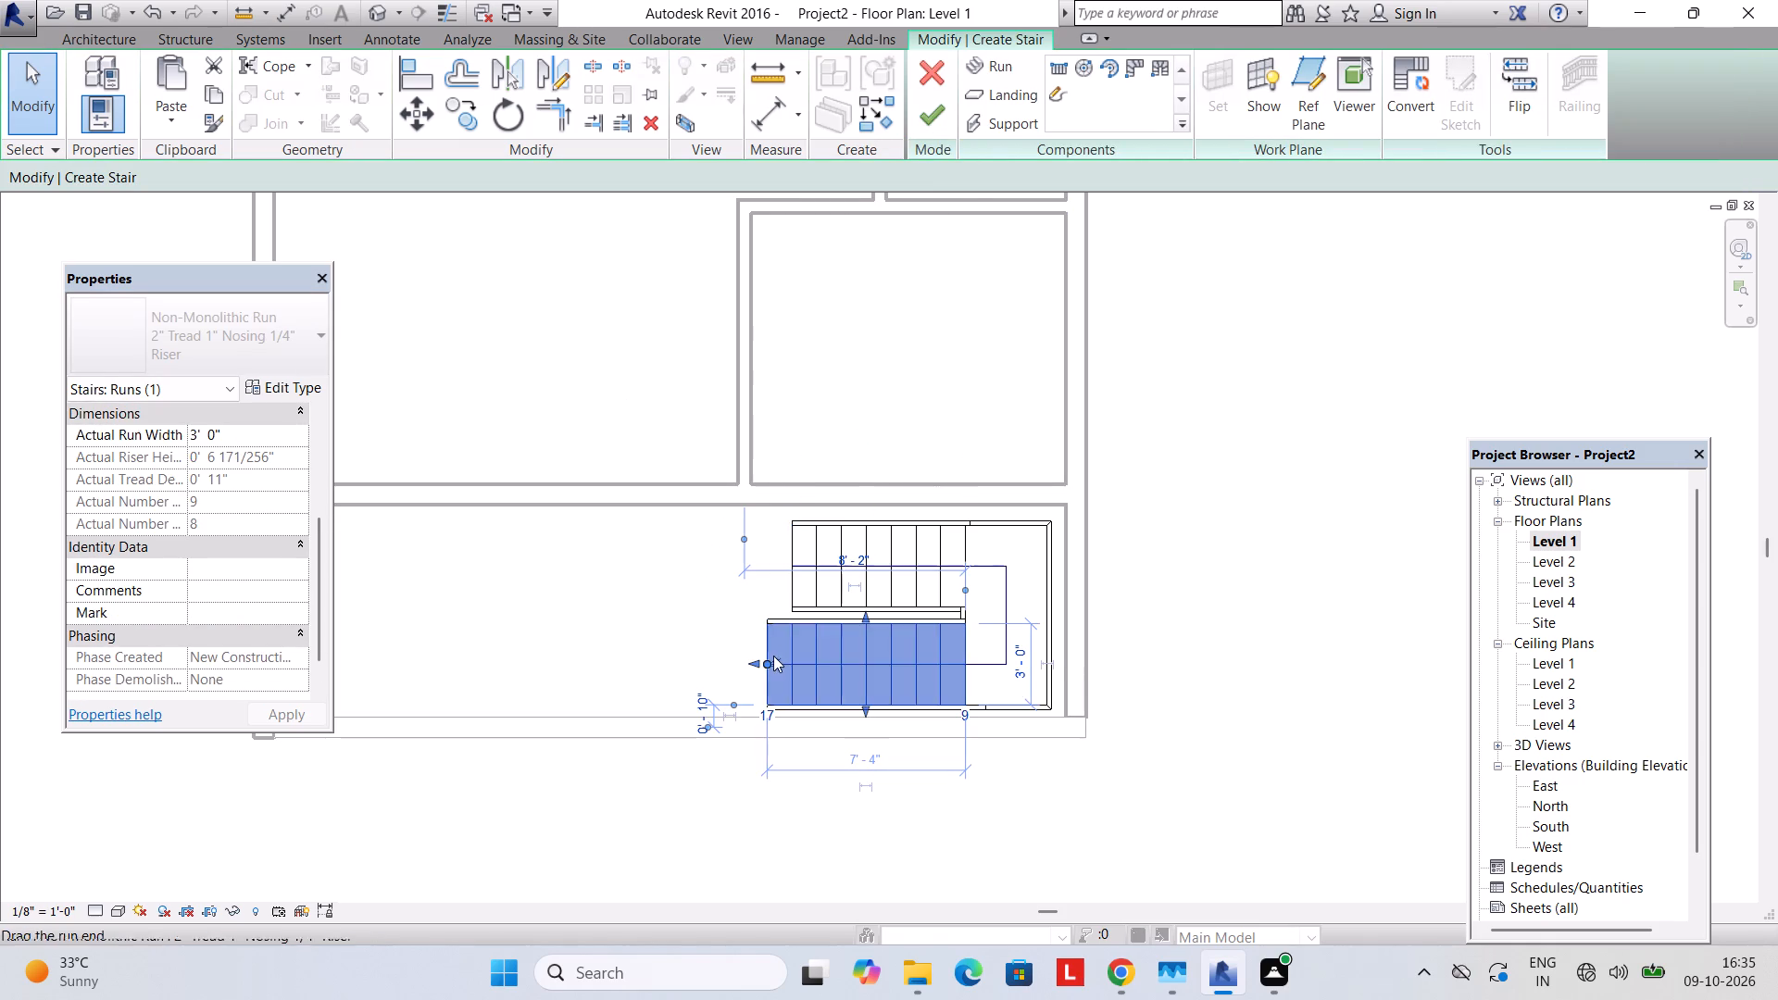
left_click(821, 556)
scroll(788, 551, "up", 3)
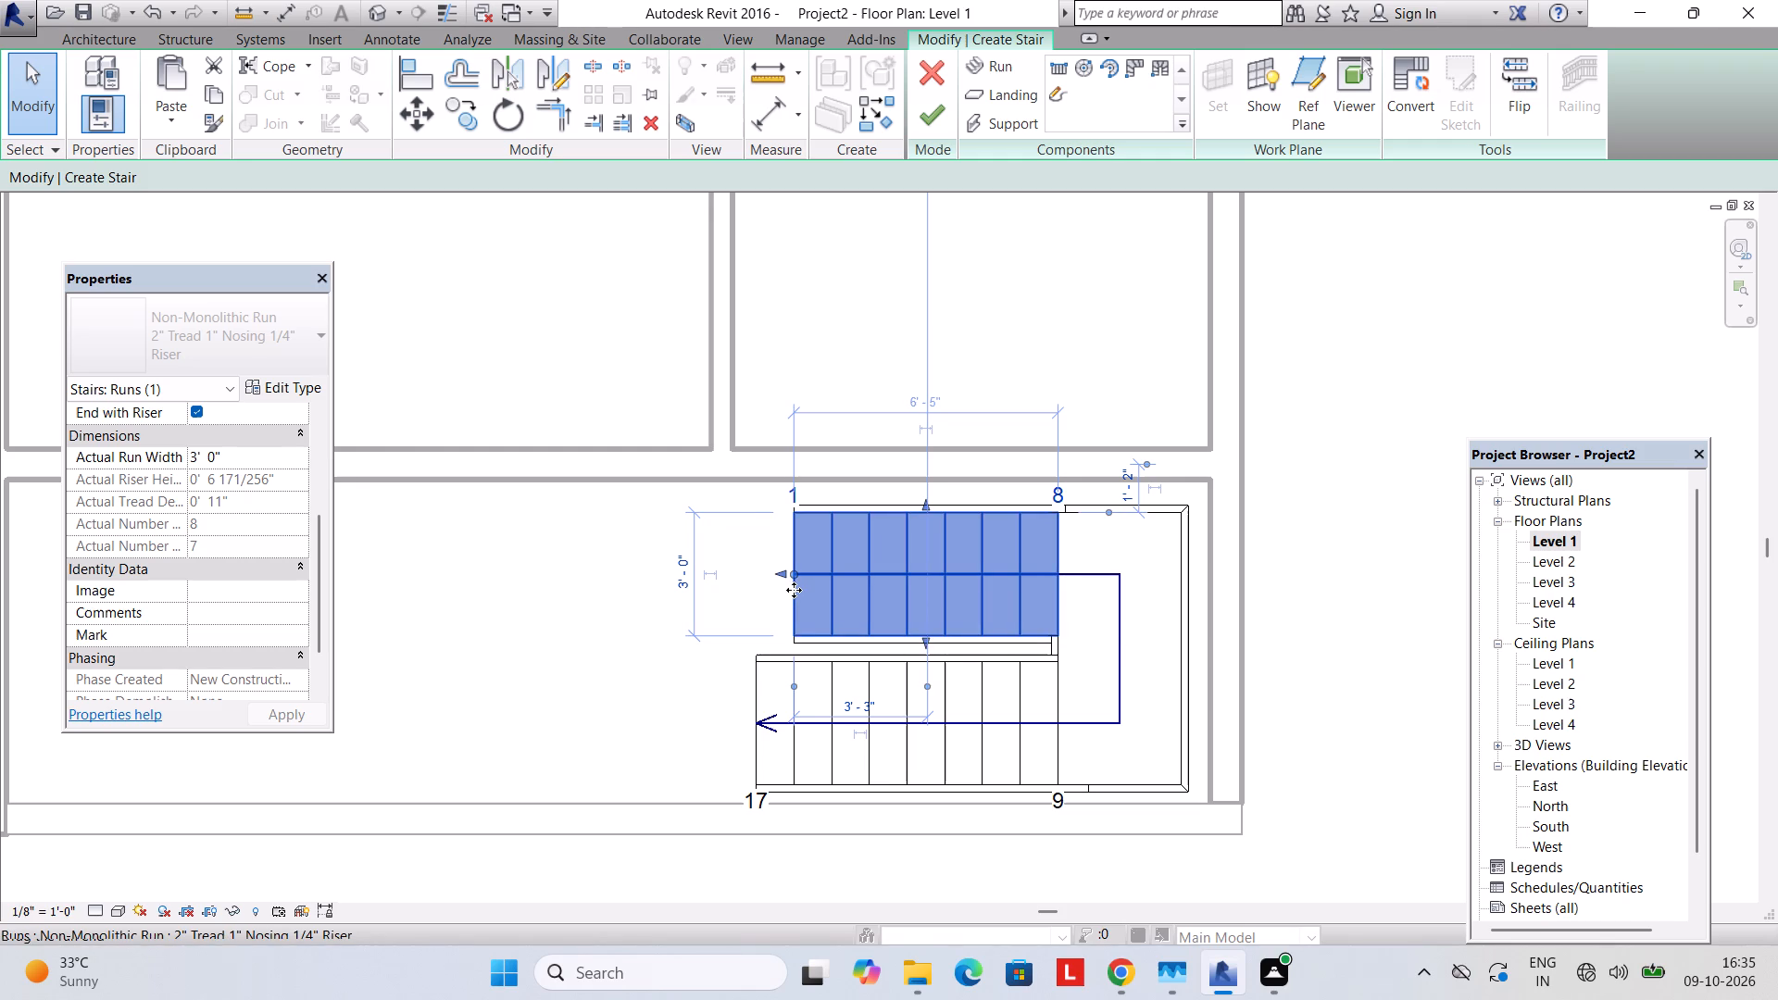
left_click(807, 676)
left_click(831, 668)
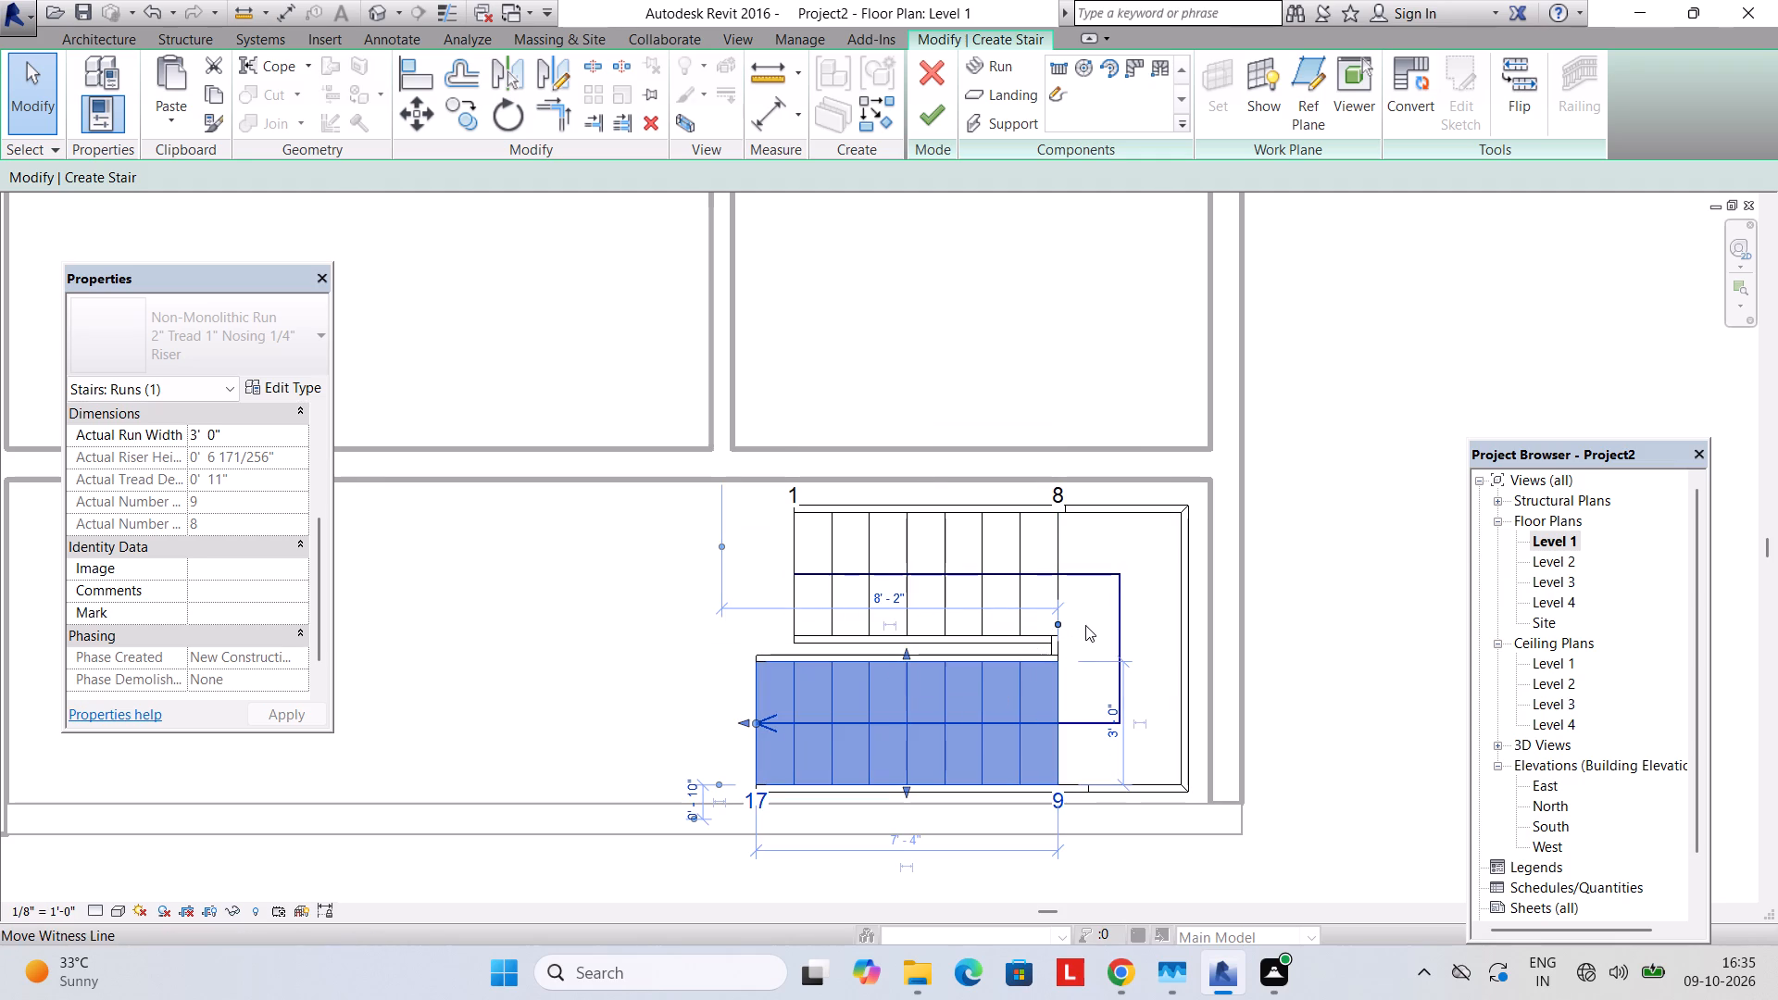
key("Escape")
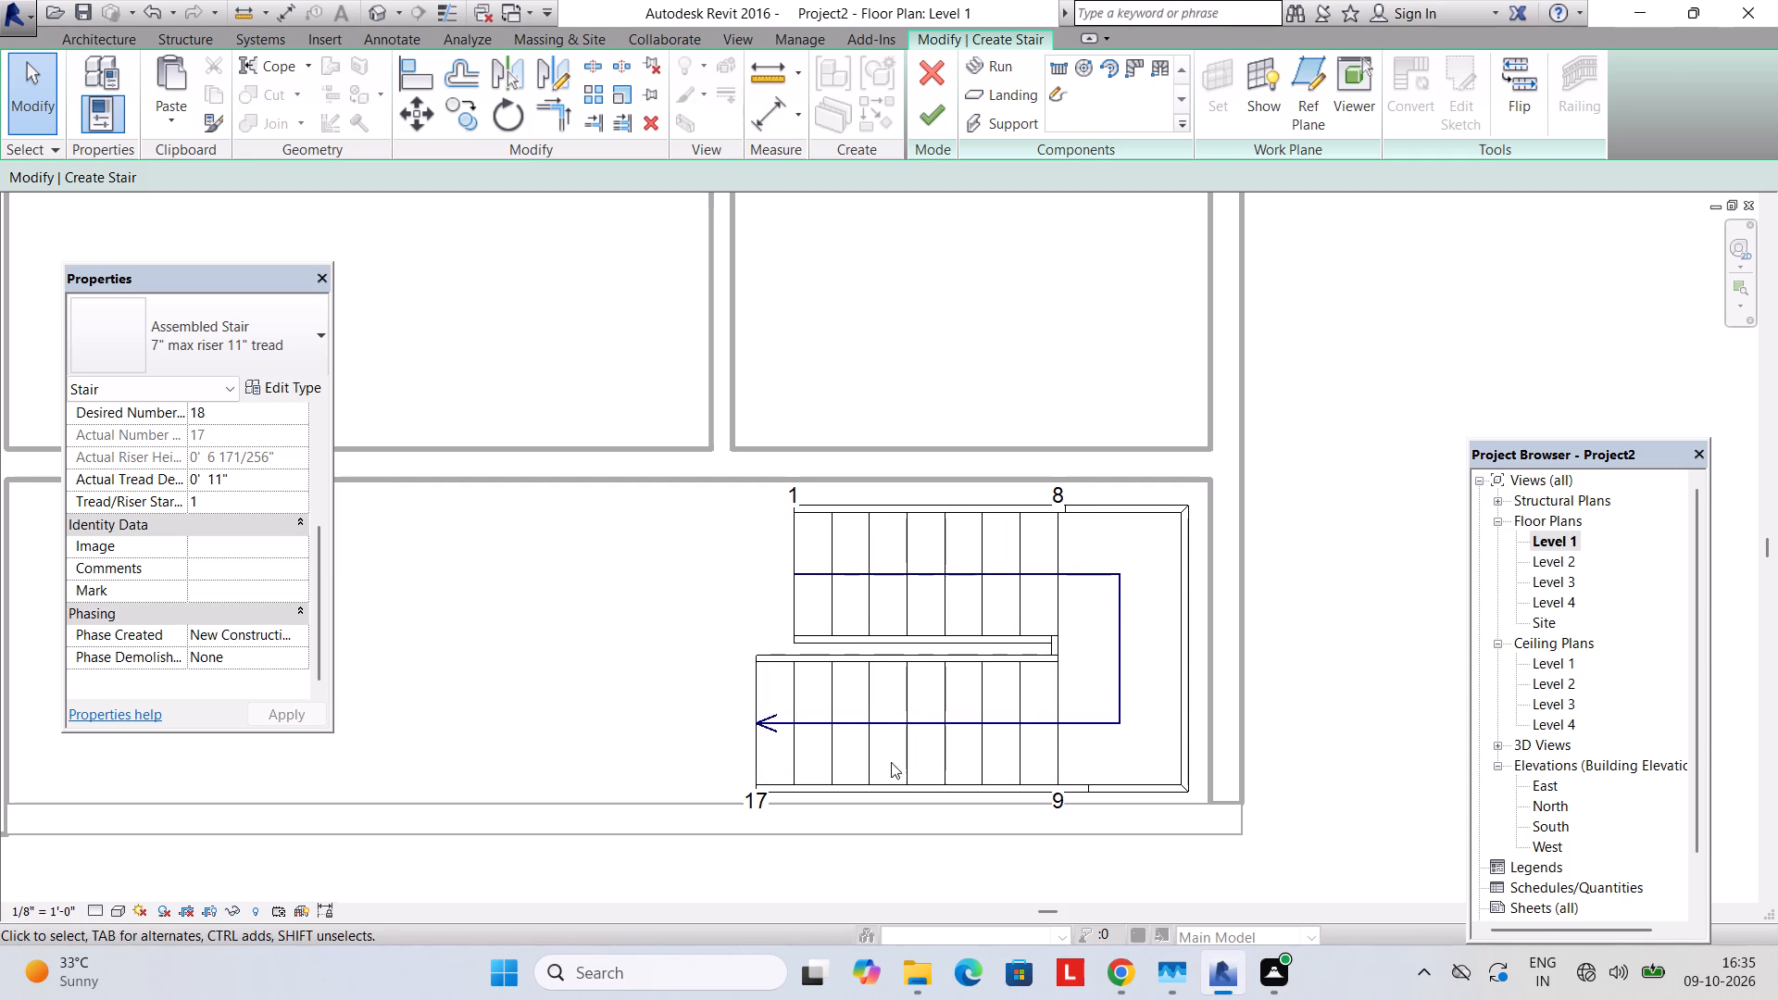
key("Escape")
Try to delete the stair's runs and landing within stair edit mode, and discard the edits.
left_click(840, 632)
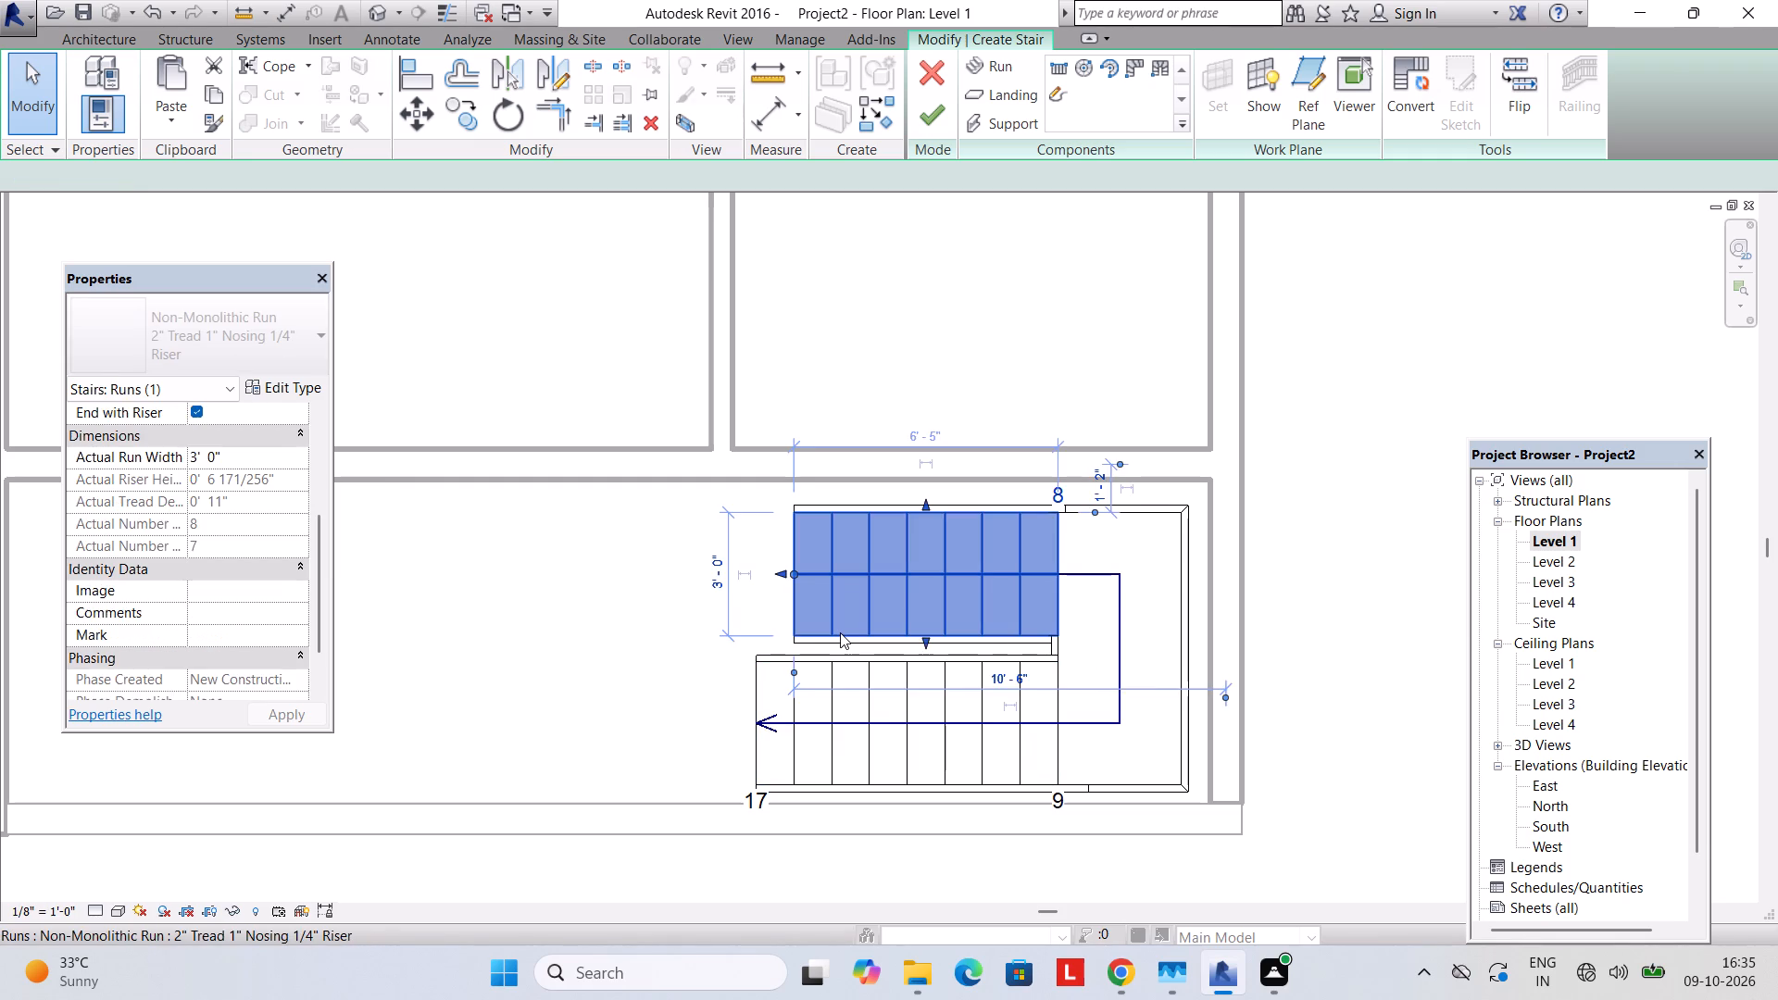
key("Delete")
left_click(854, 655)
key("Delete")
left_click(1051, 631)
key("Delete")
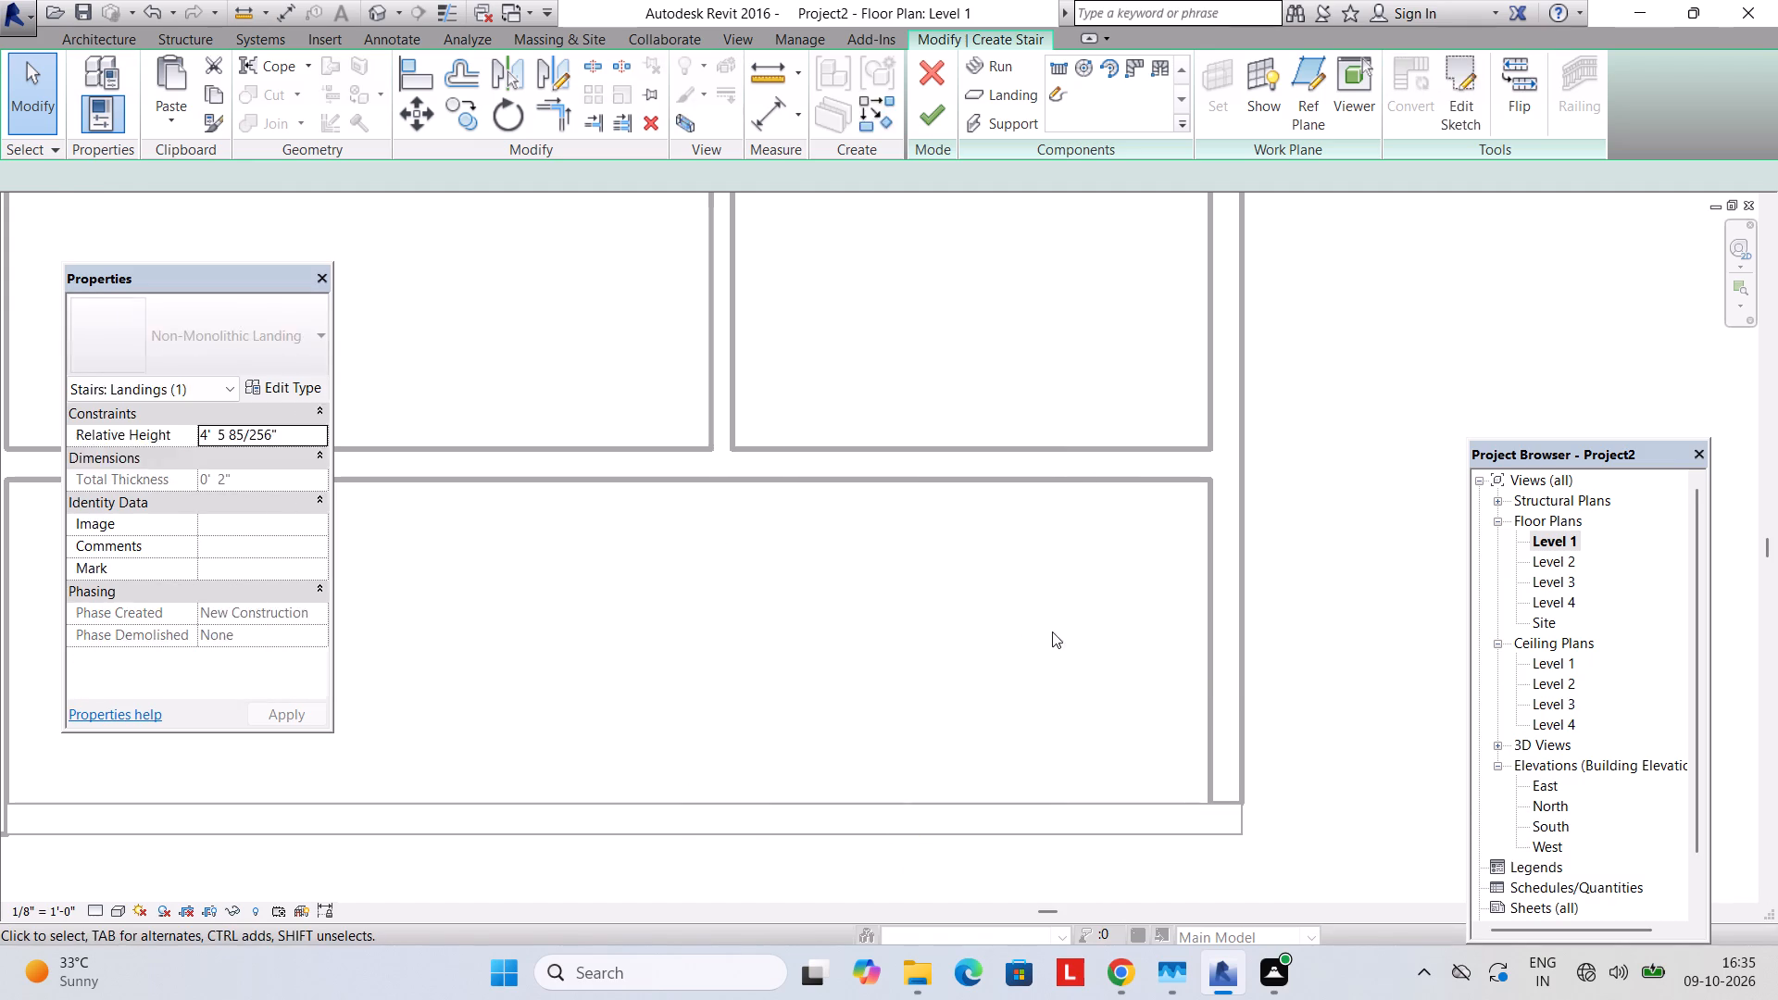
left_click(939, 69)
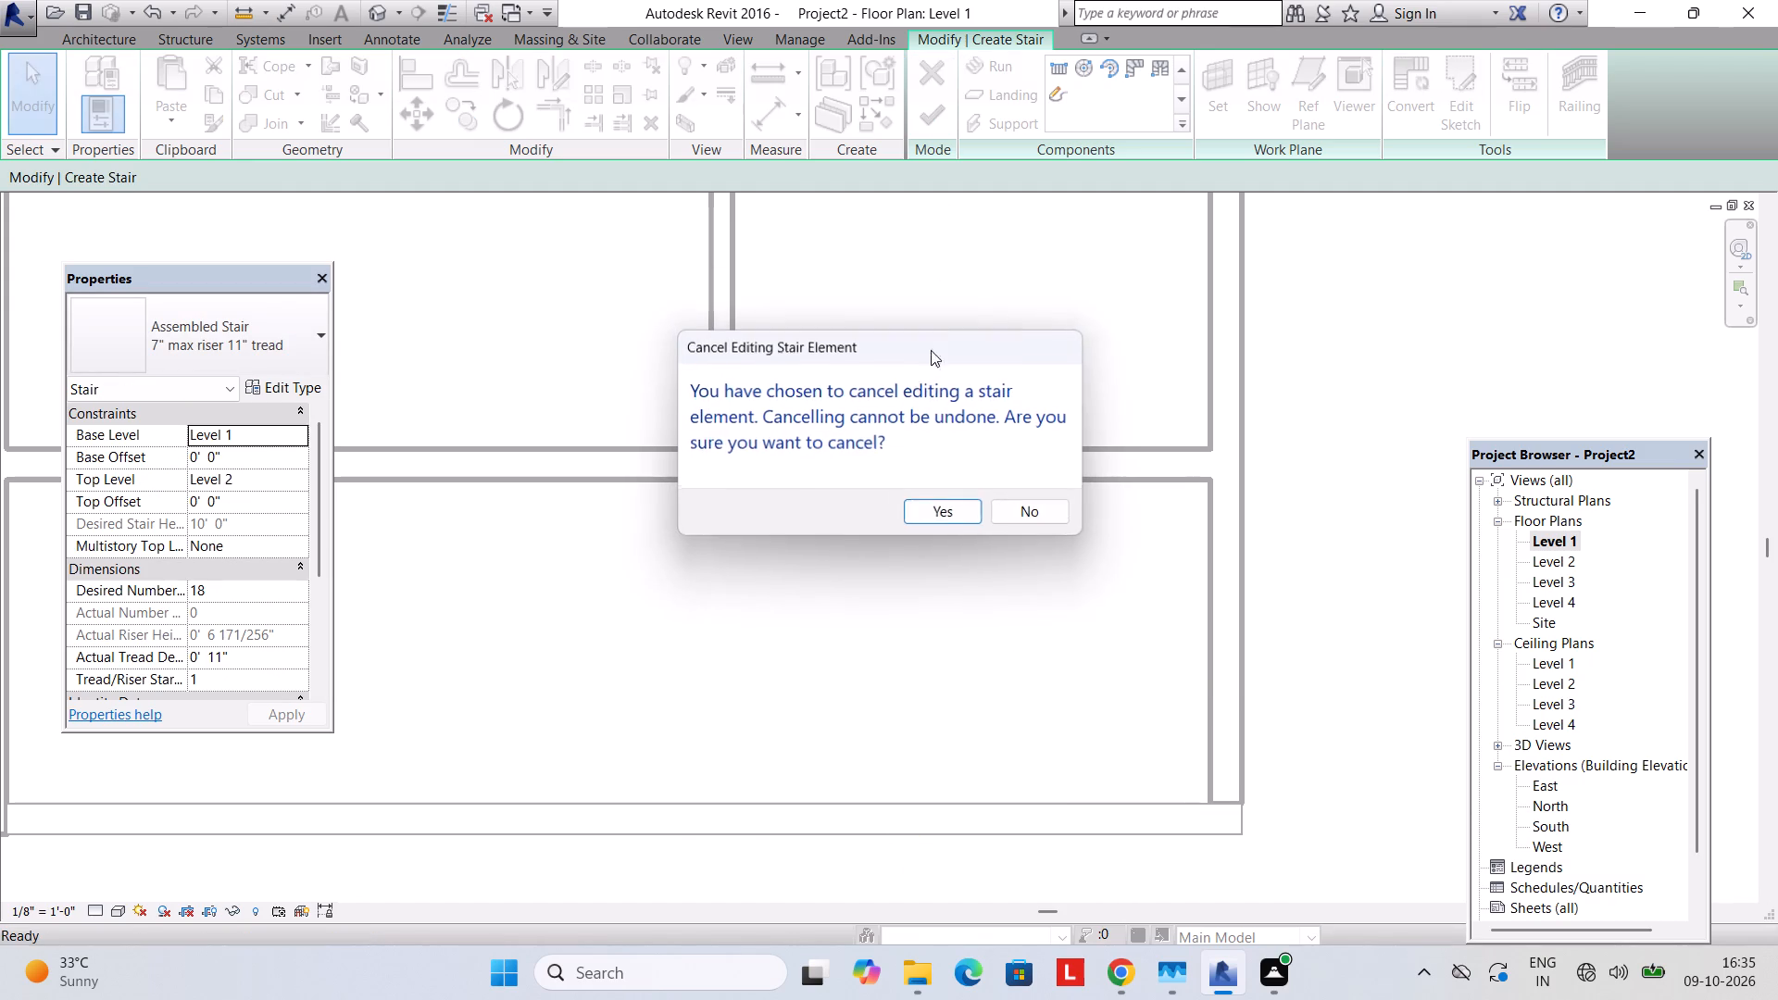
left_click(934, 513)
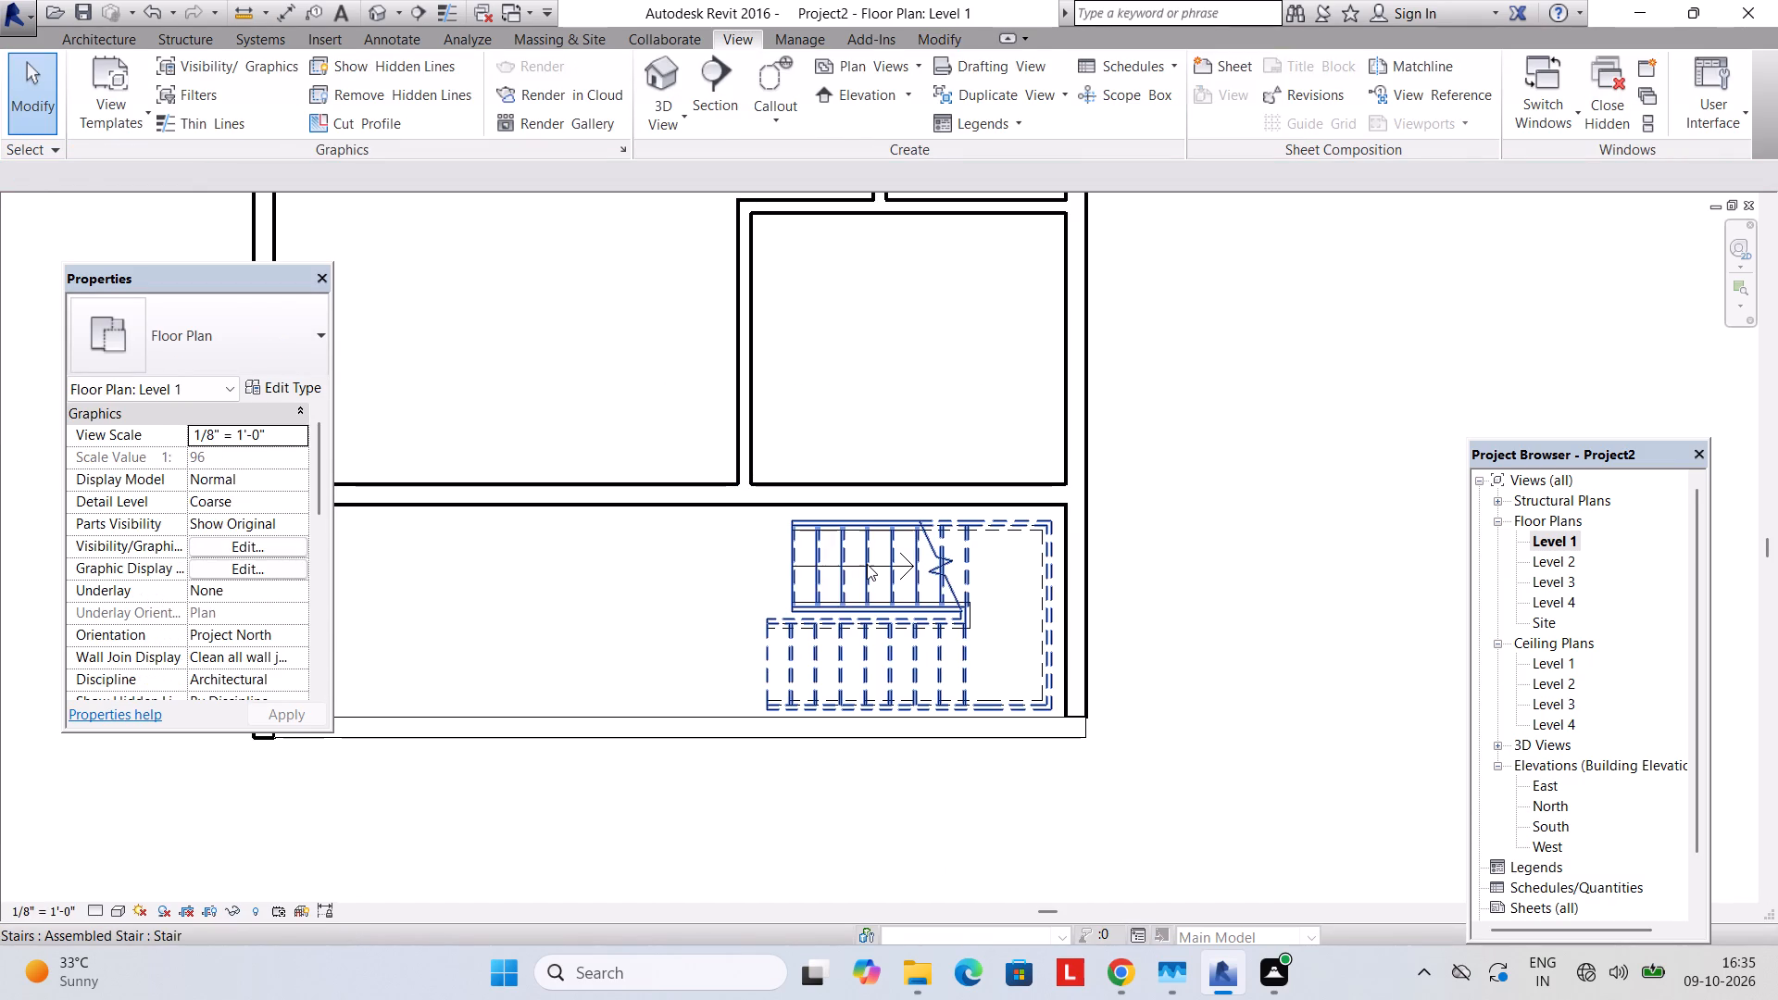
Delete the U-shaped stair from the southernmost room on the Level 1 floor plan.
left_click(867, 564)
key("Delete")
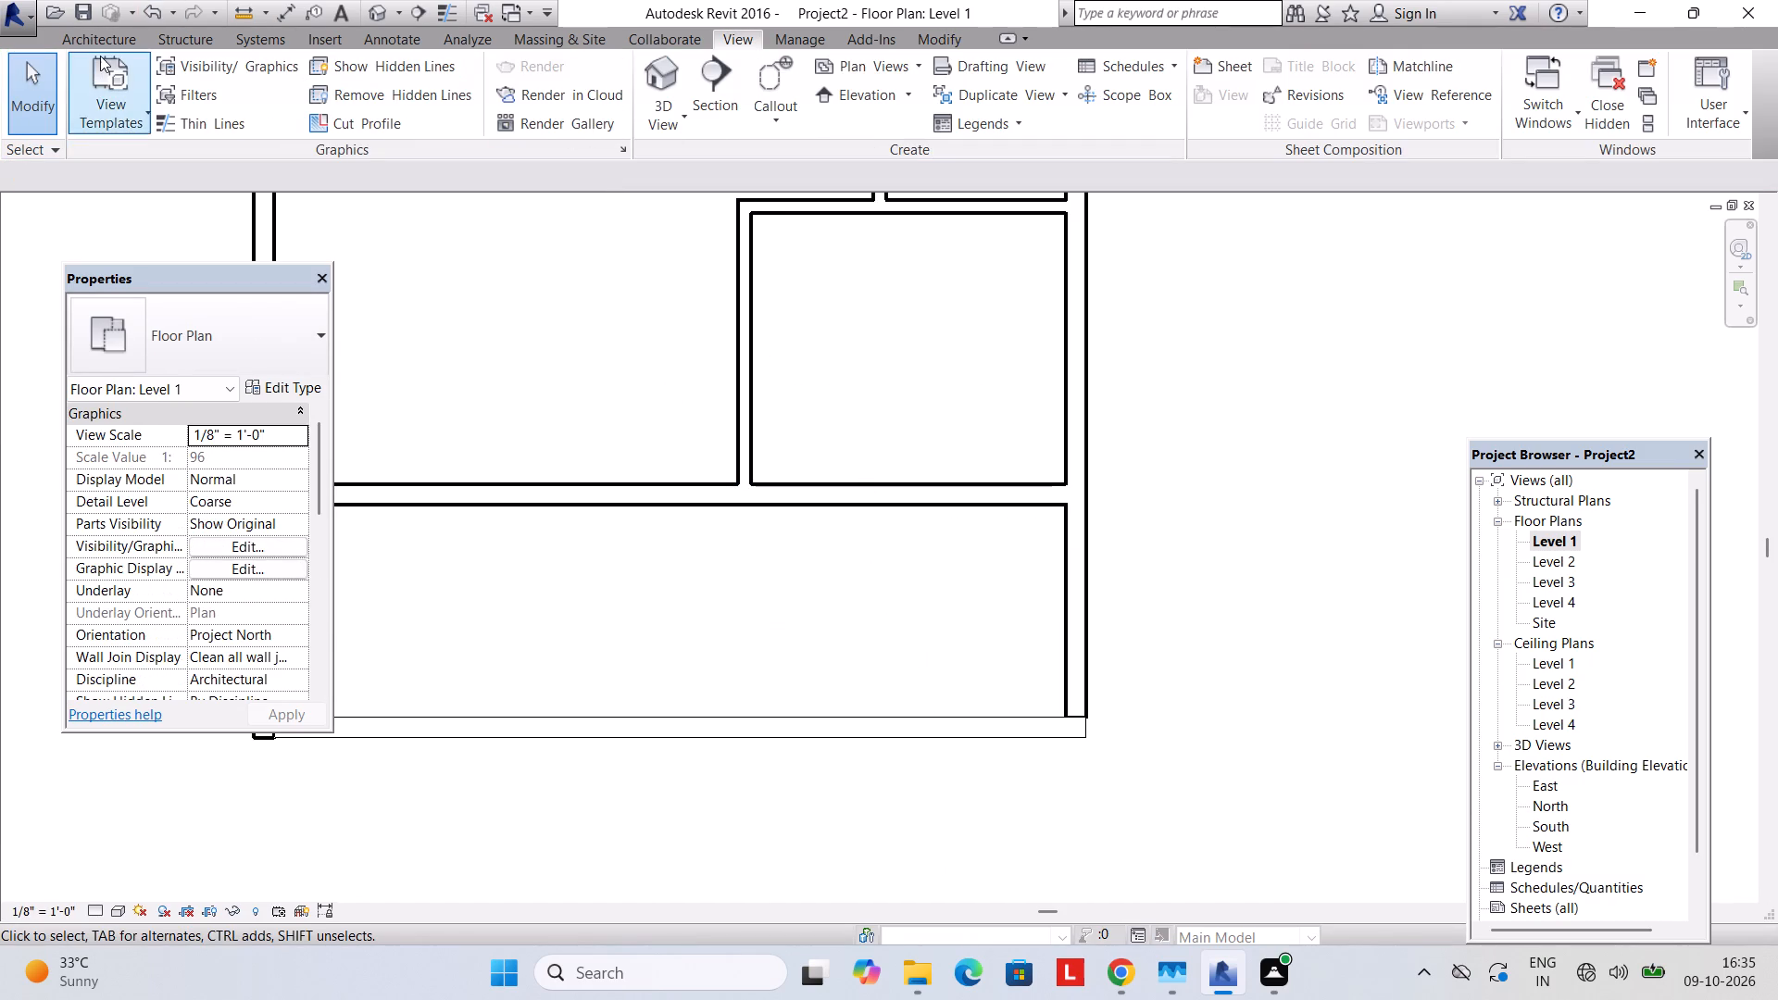
Create a new stair with 3' wide straight runs: 8 risers east over 6' 5", 8 risers back west over 6' 5", joined by an automatic landing.
left_click(101, 31)
left_click(871, 90)
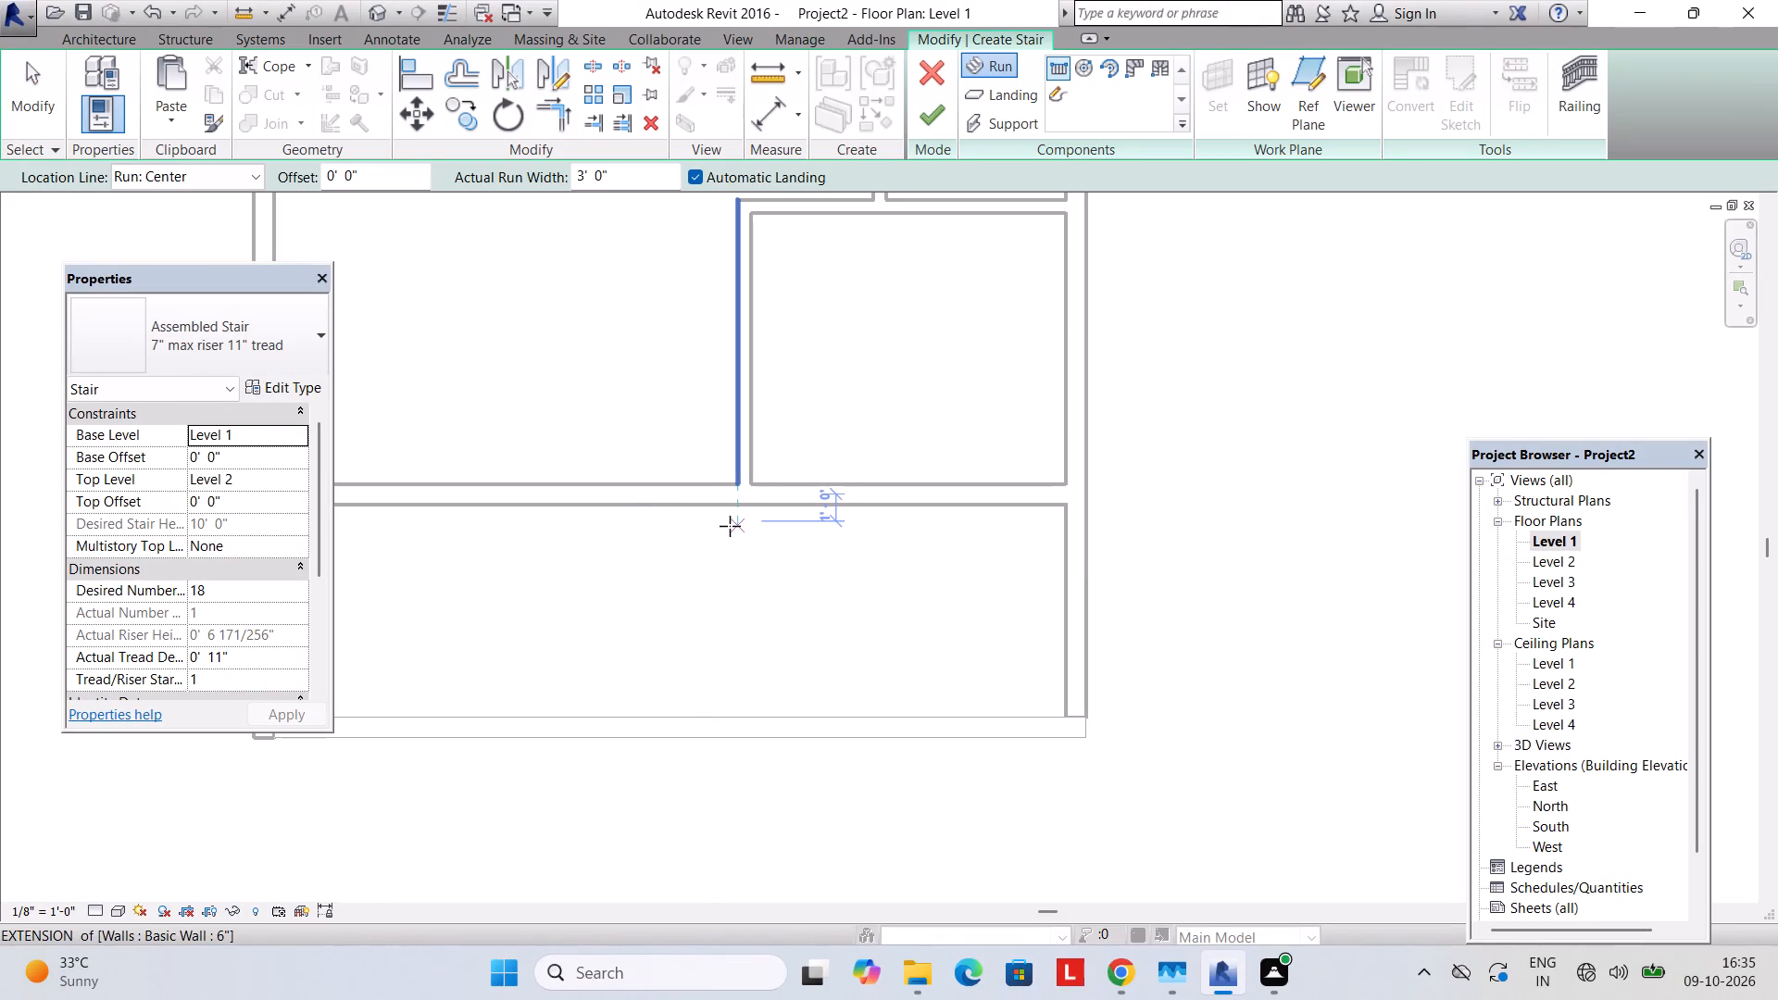
left_click(730, 526)
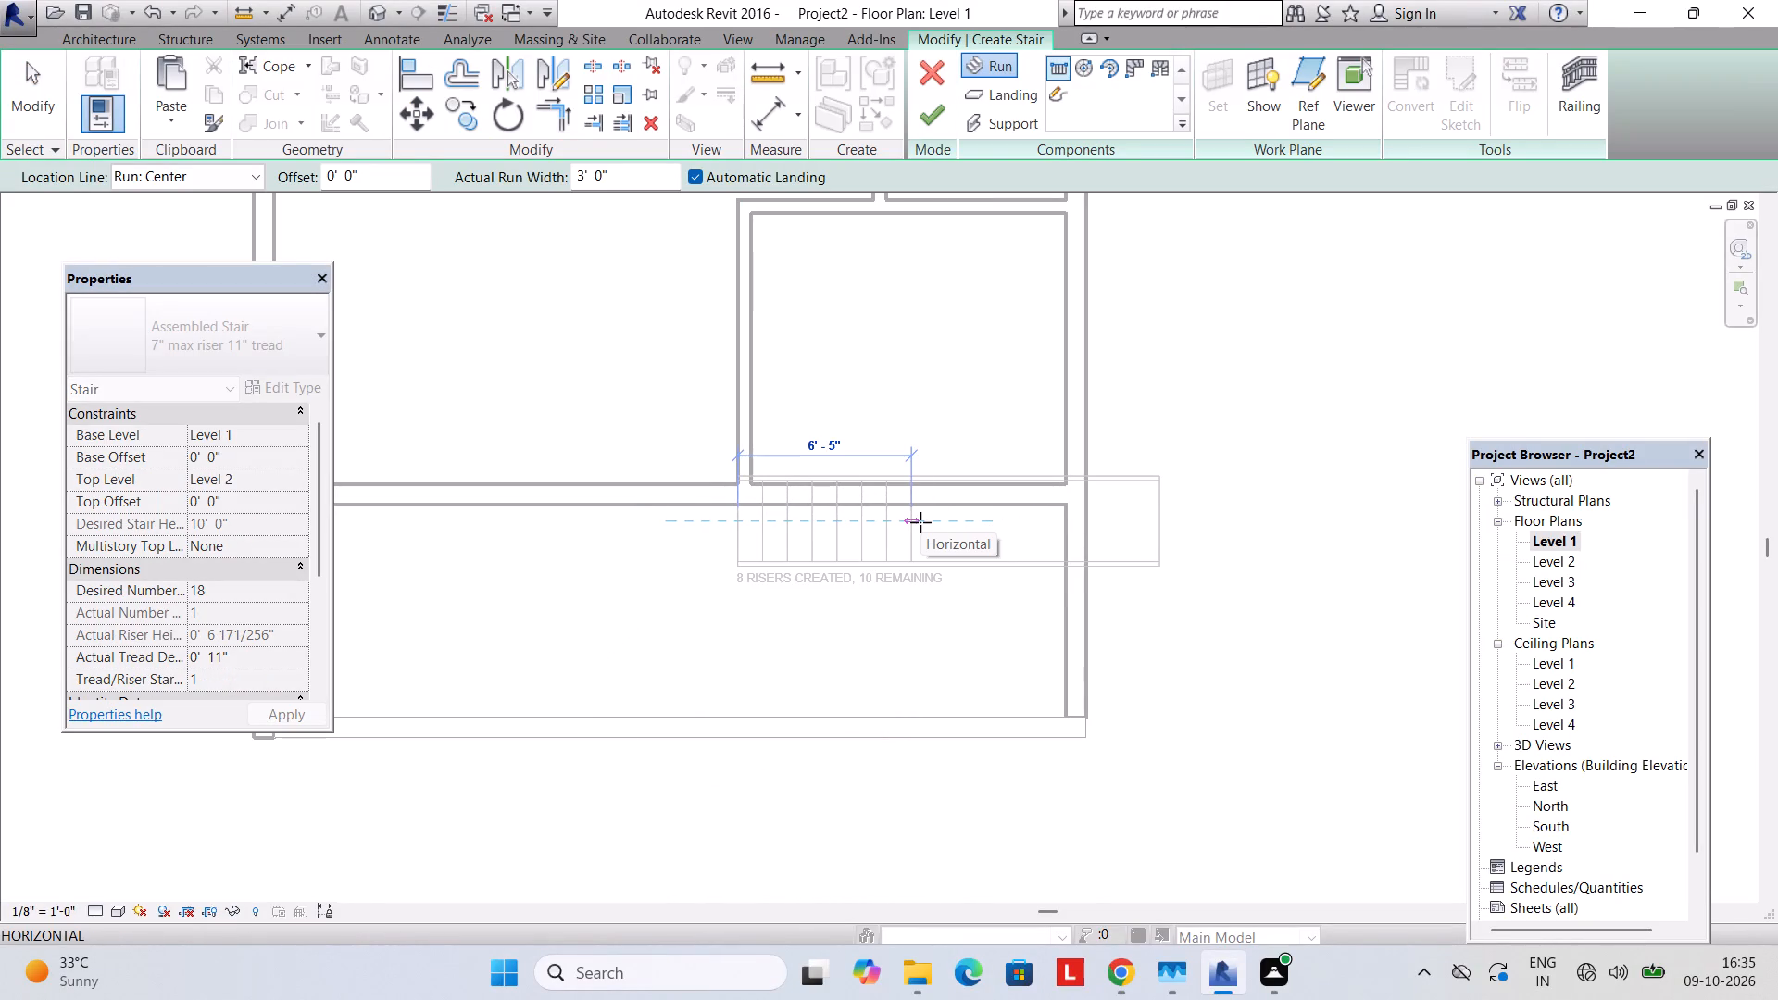
left_click(920, 522)
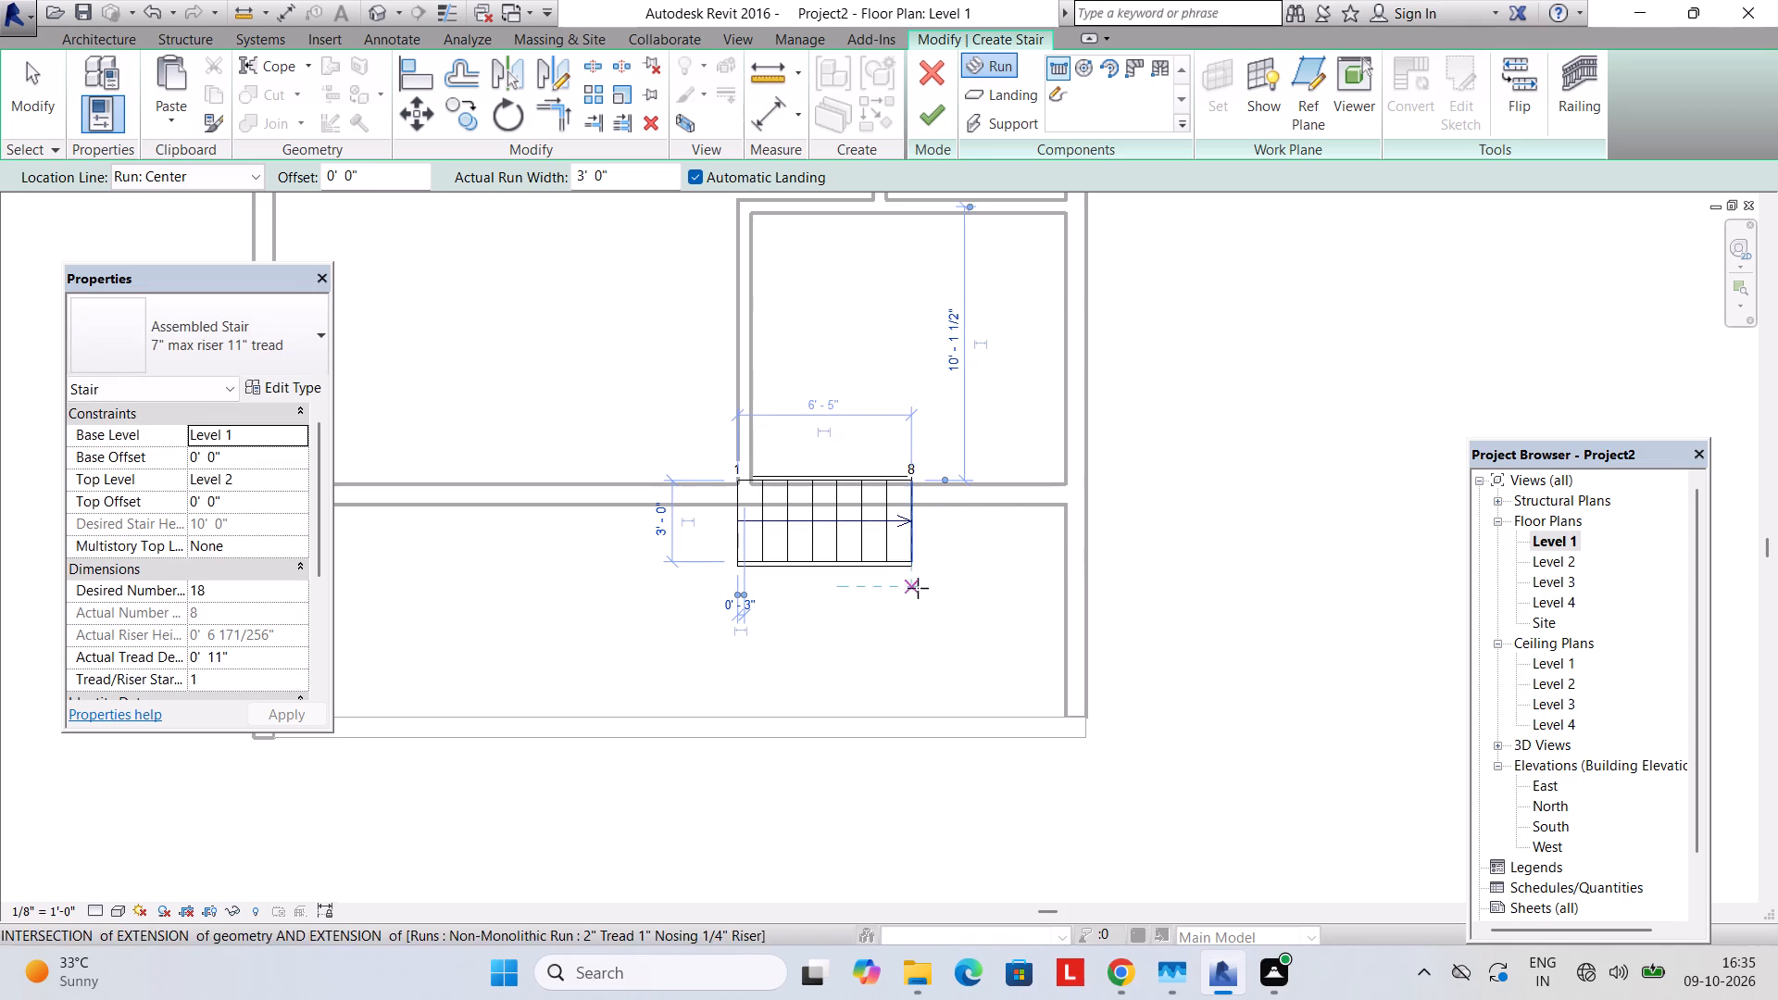
left_click(907, 650)
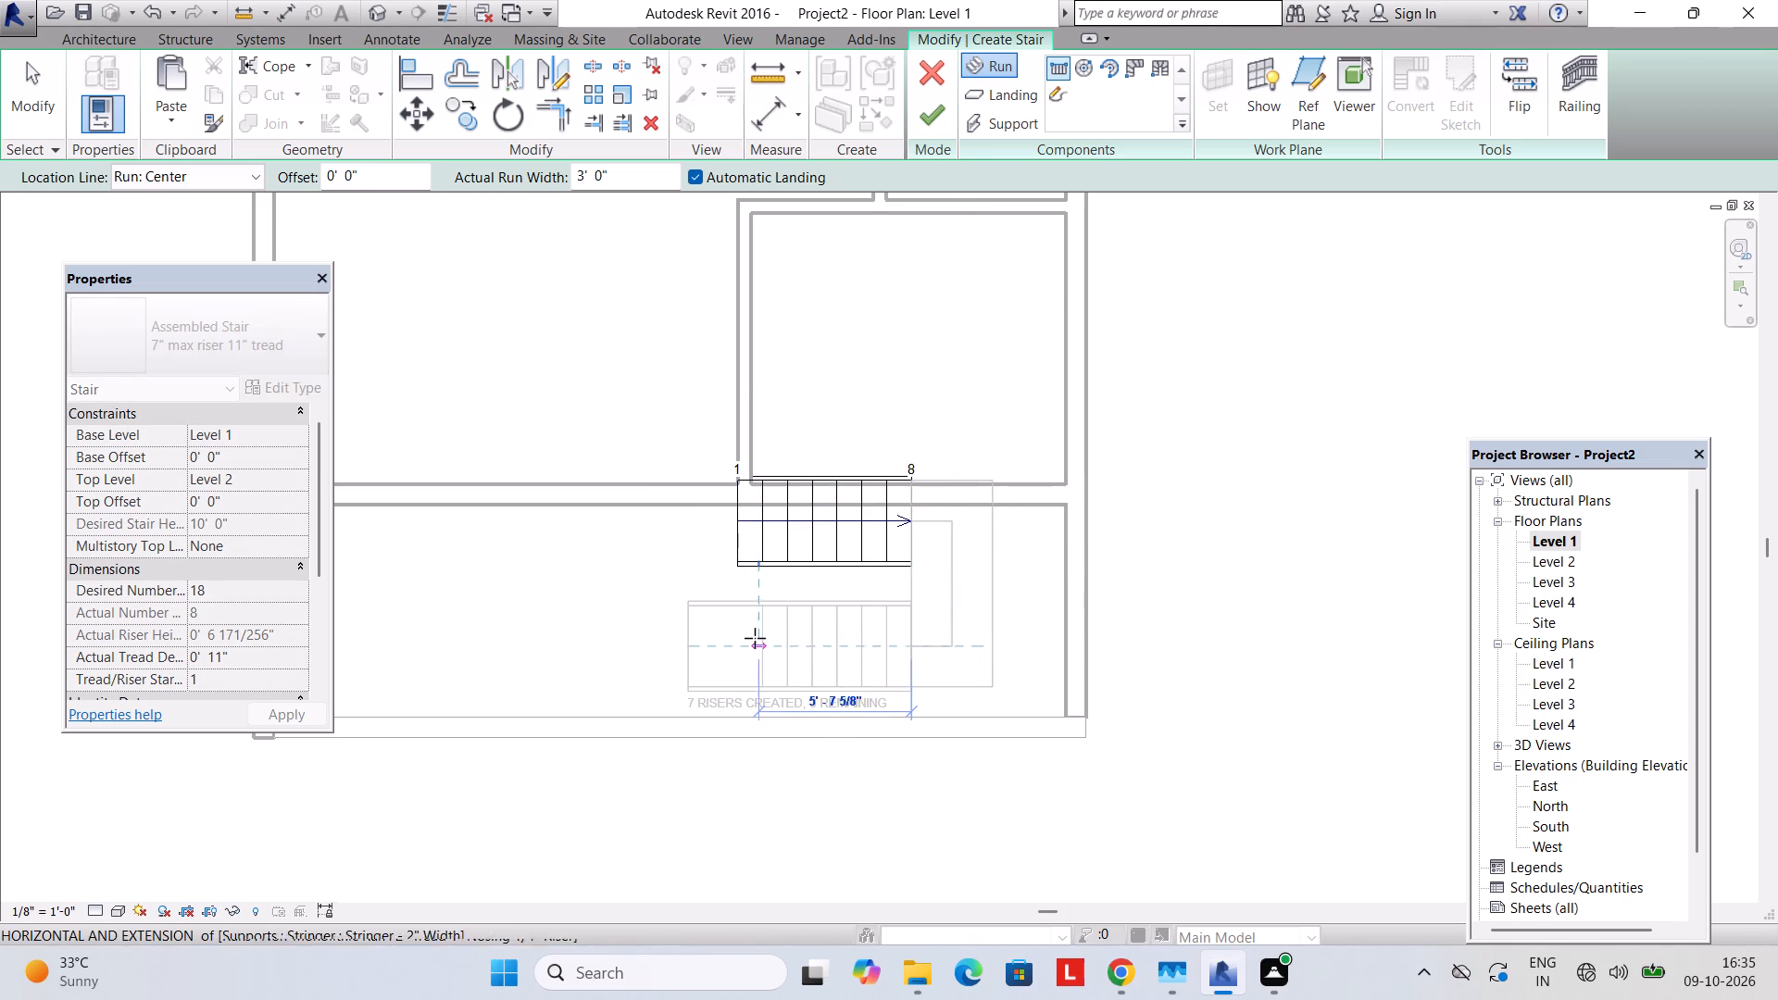
scroll(738, 638, "up", 2)
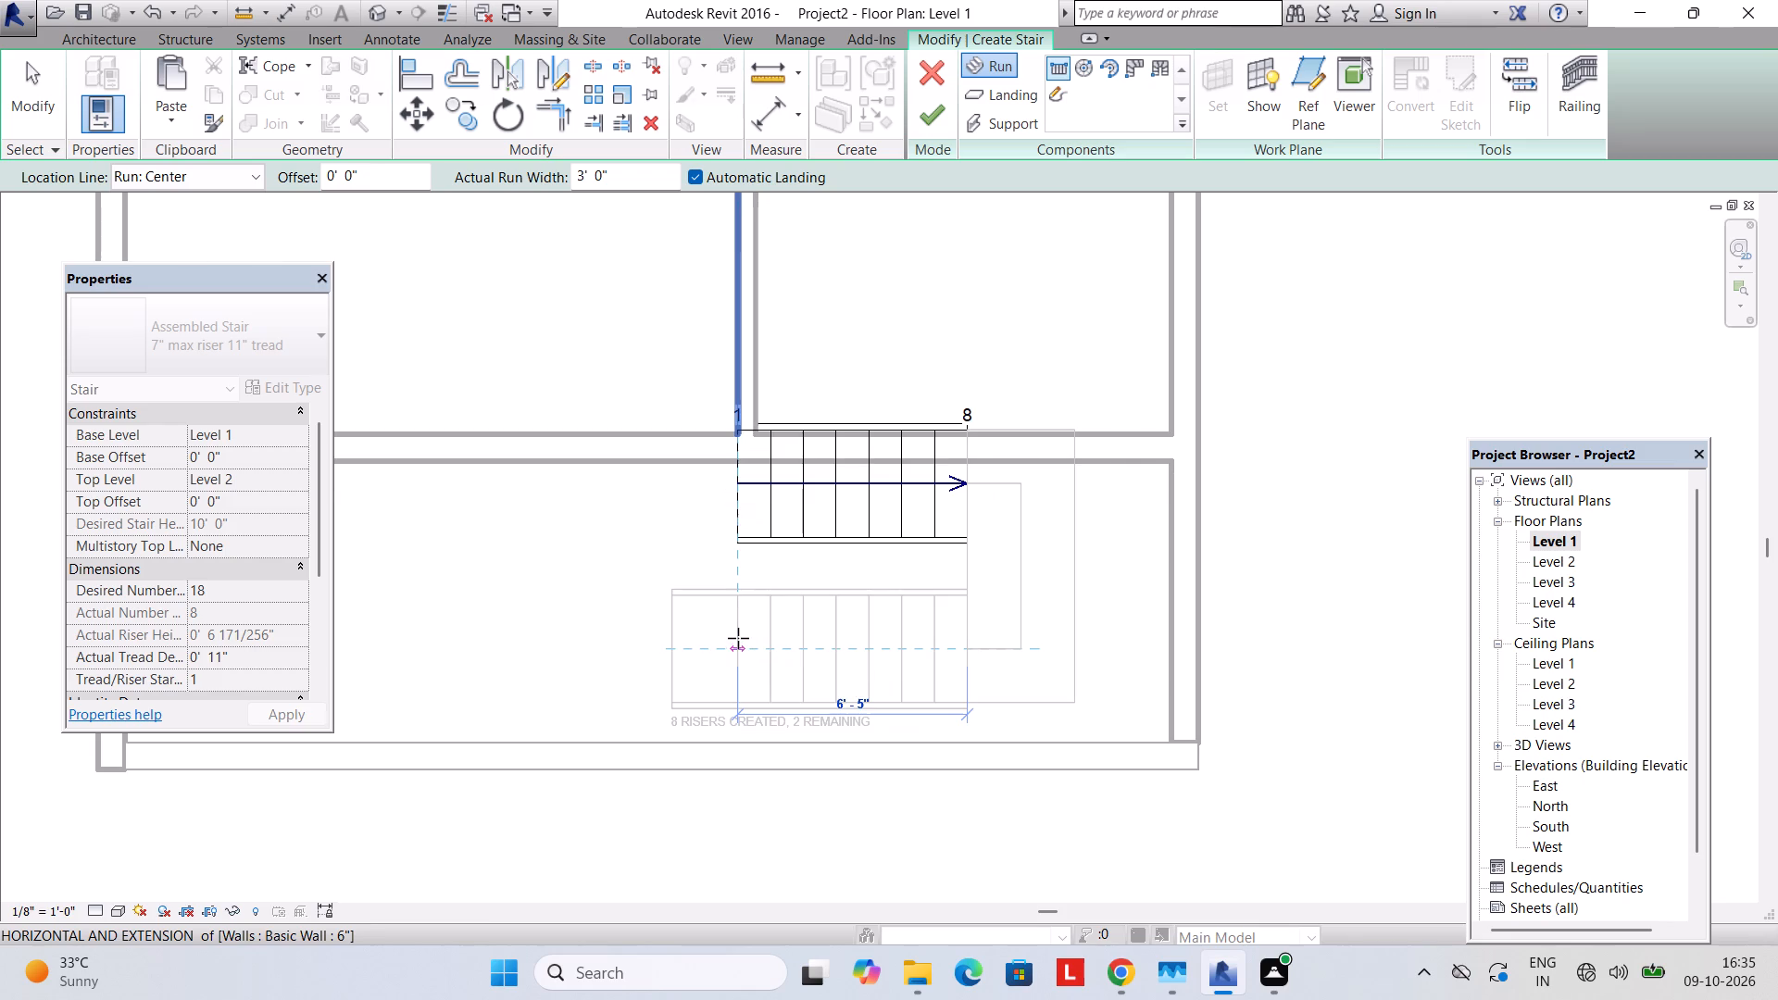
left_click(738, 638)
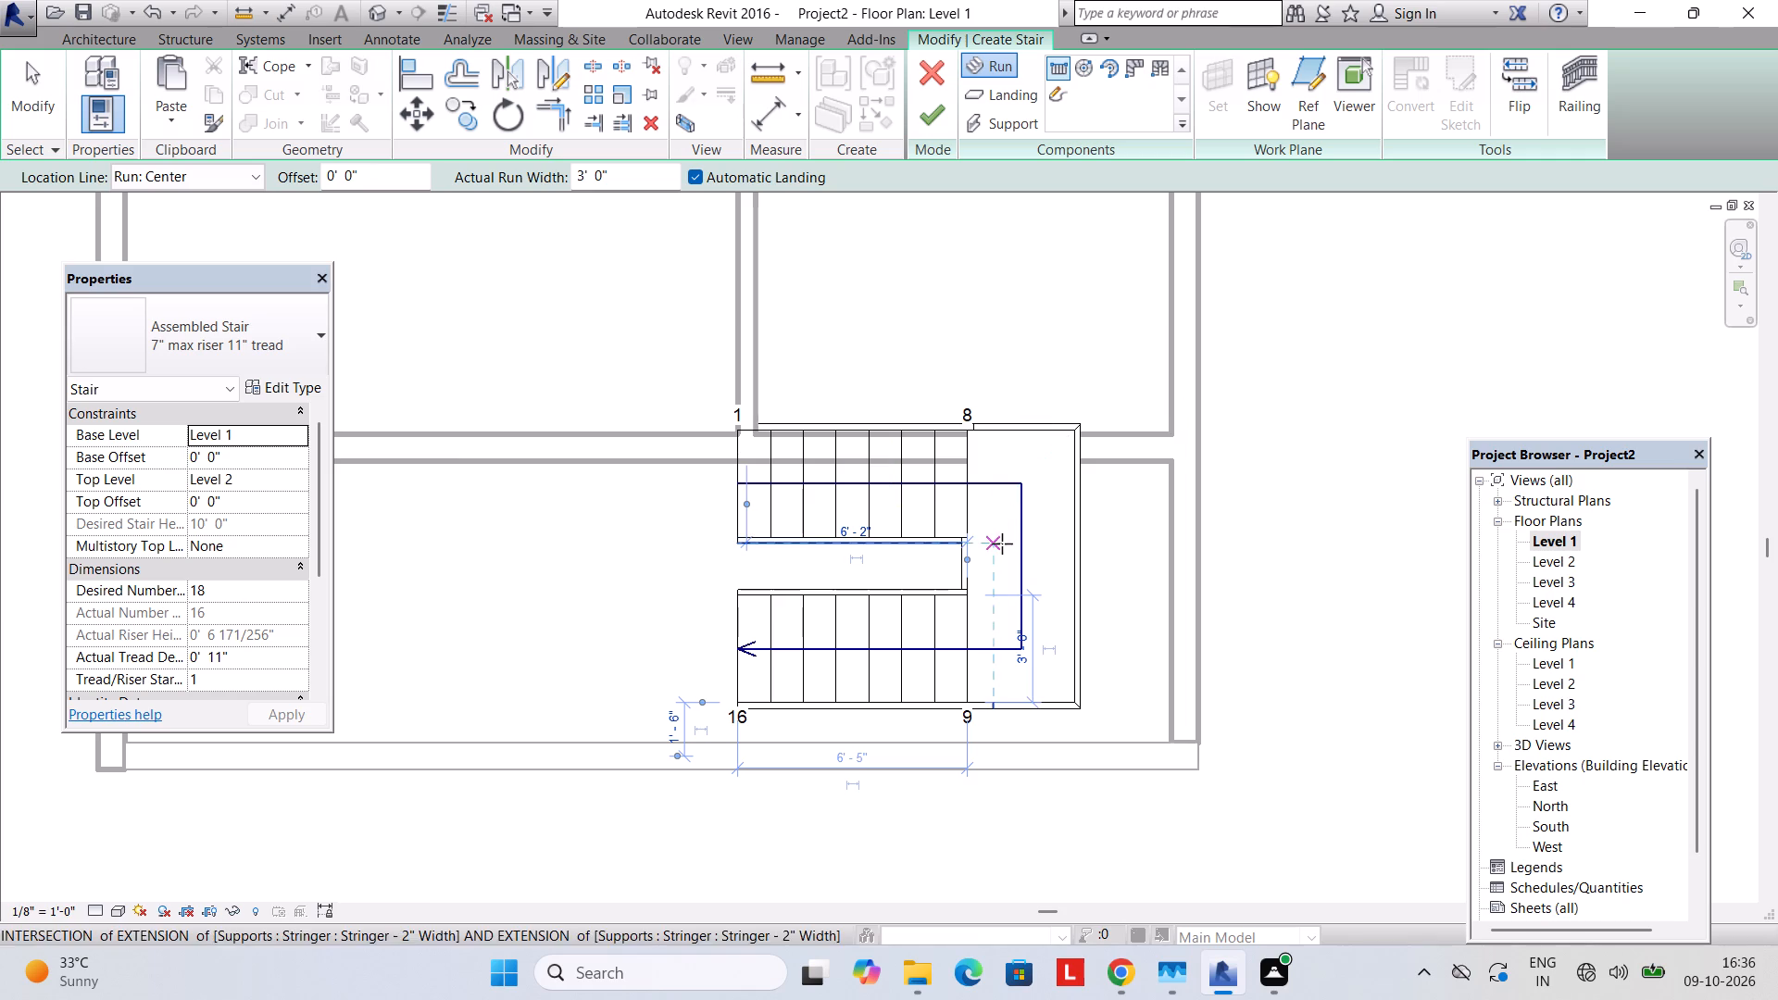
key("Escape")
key("Escape")
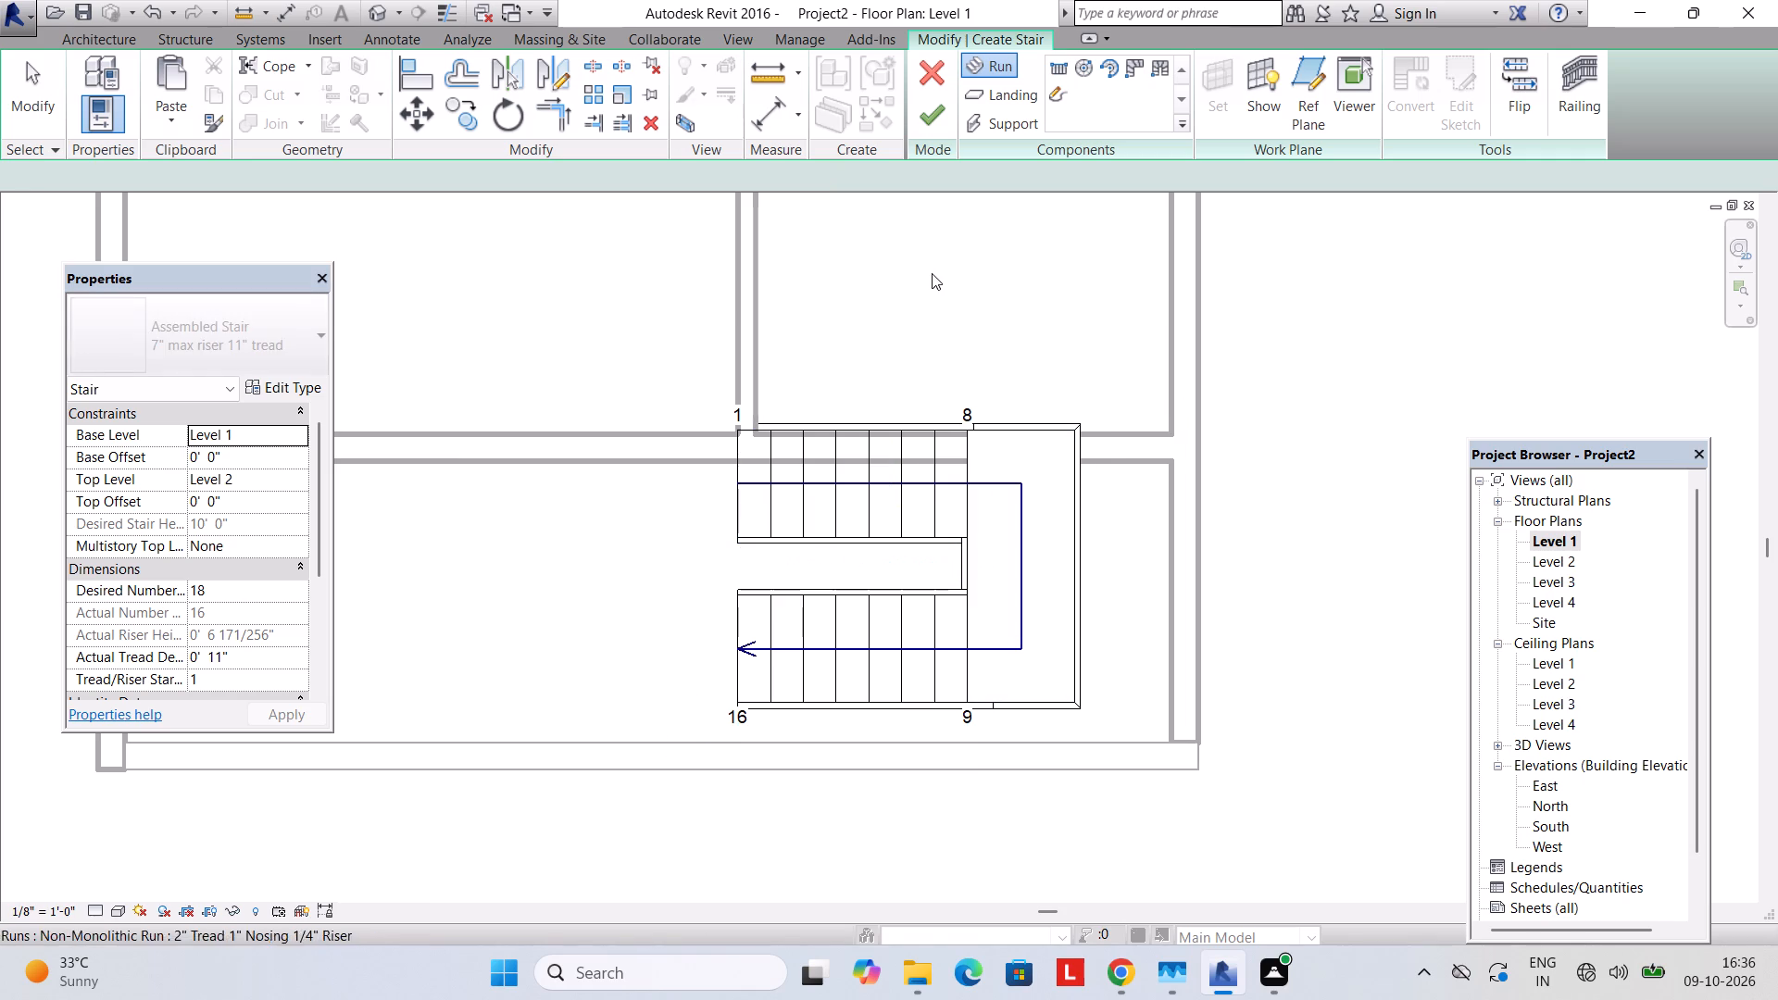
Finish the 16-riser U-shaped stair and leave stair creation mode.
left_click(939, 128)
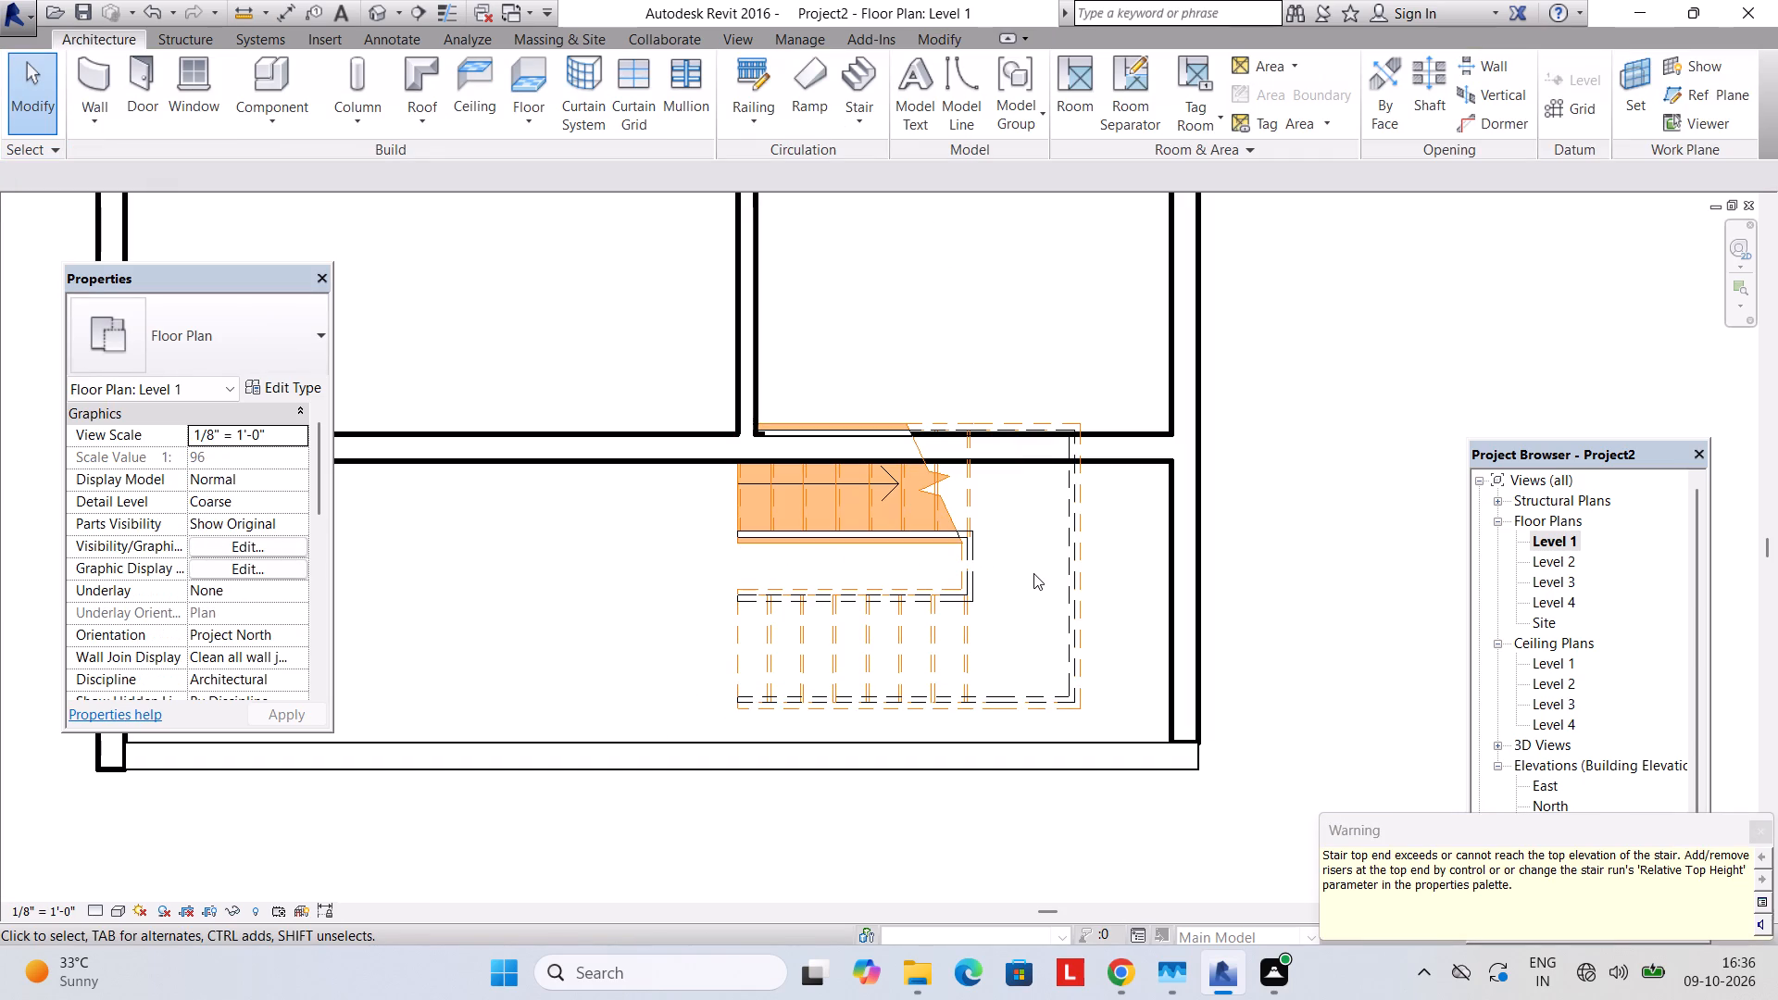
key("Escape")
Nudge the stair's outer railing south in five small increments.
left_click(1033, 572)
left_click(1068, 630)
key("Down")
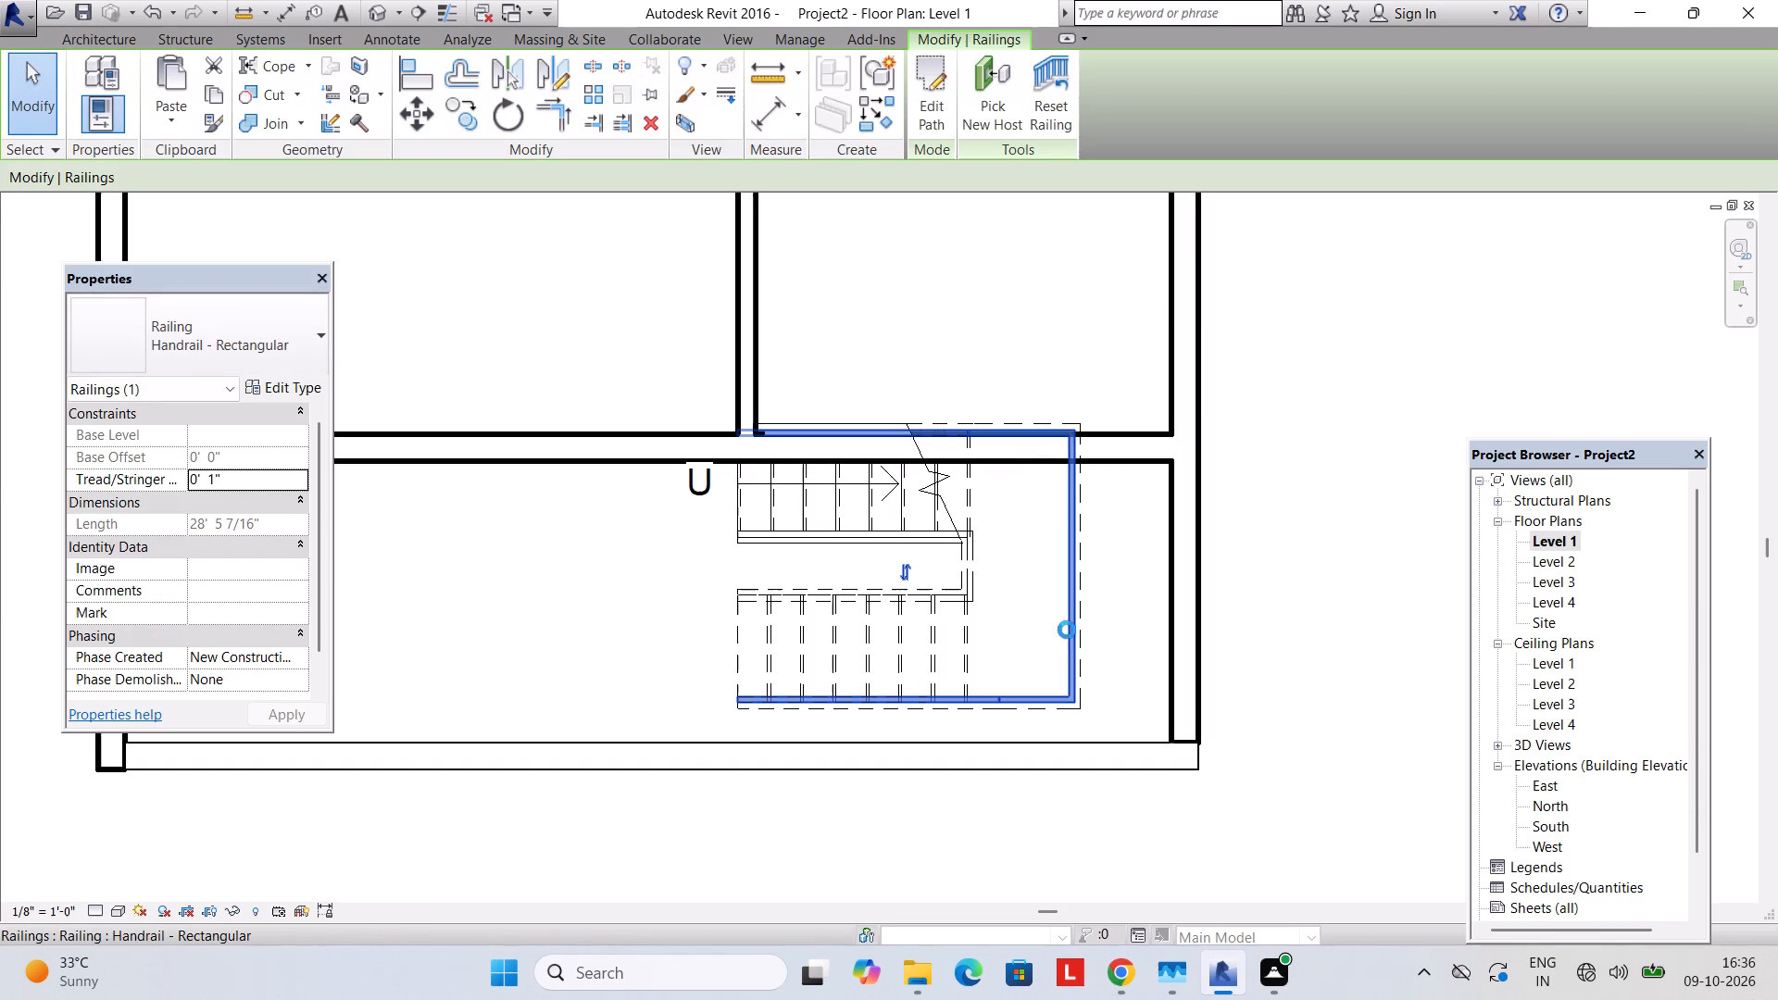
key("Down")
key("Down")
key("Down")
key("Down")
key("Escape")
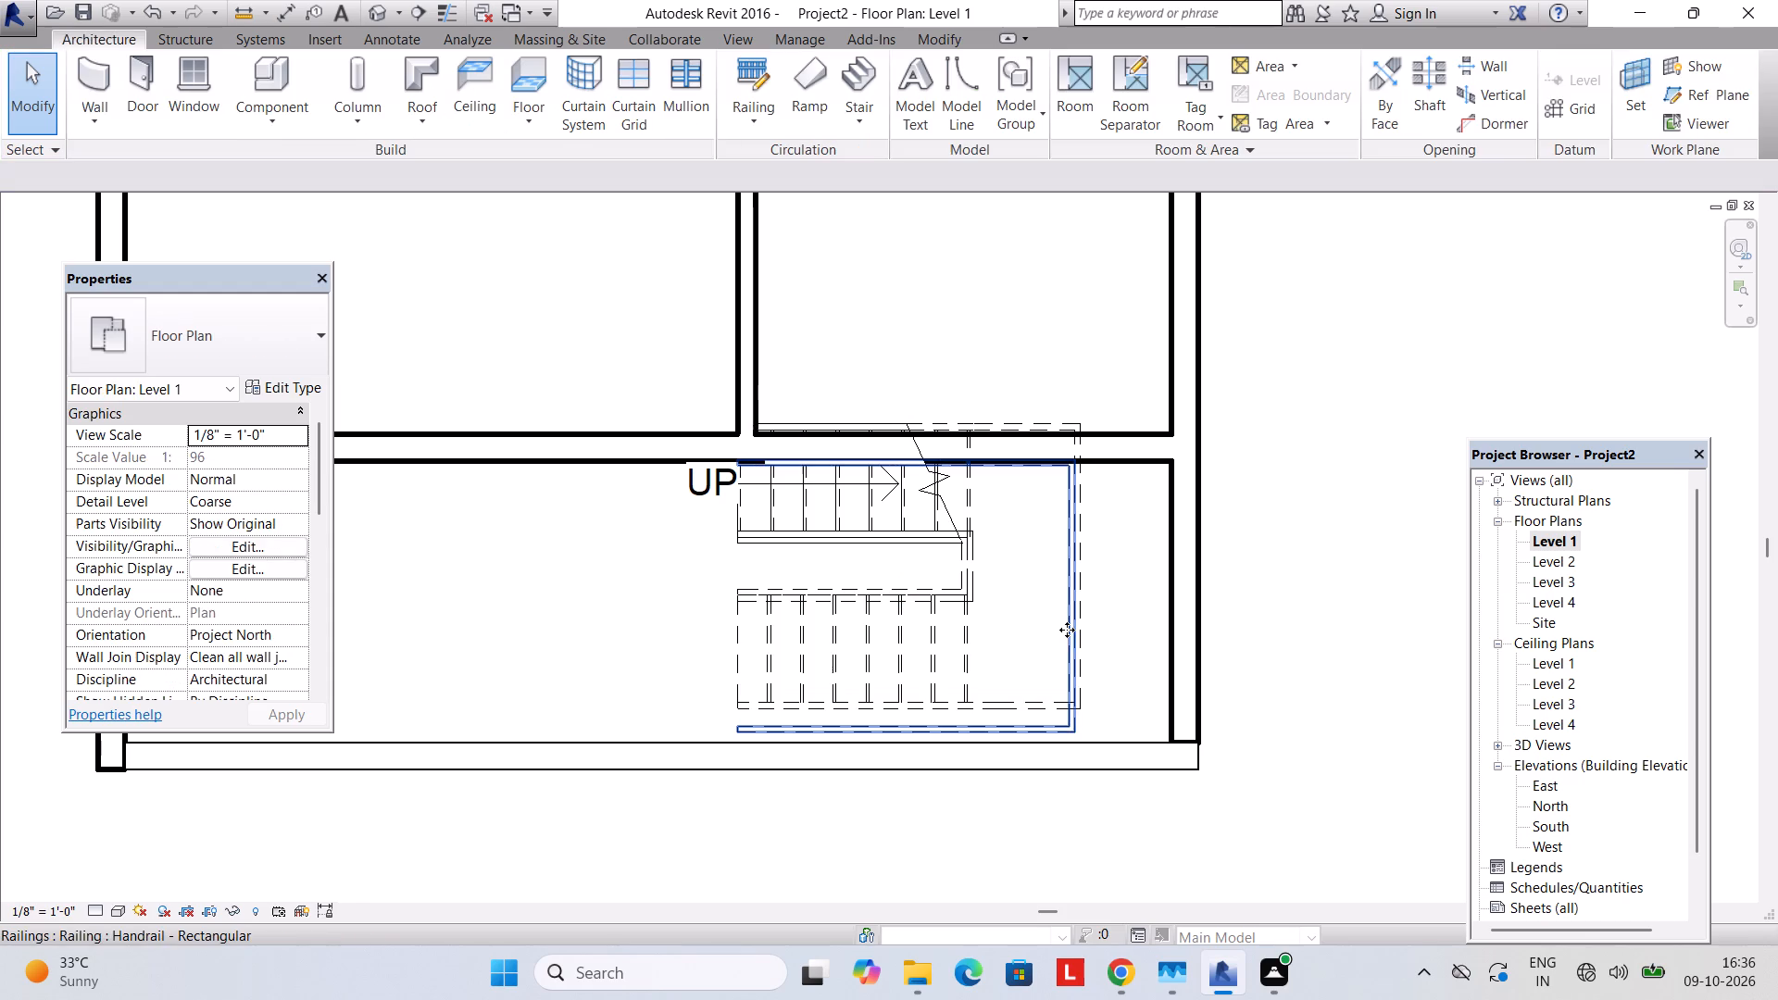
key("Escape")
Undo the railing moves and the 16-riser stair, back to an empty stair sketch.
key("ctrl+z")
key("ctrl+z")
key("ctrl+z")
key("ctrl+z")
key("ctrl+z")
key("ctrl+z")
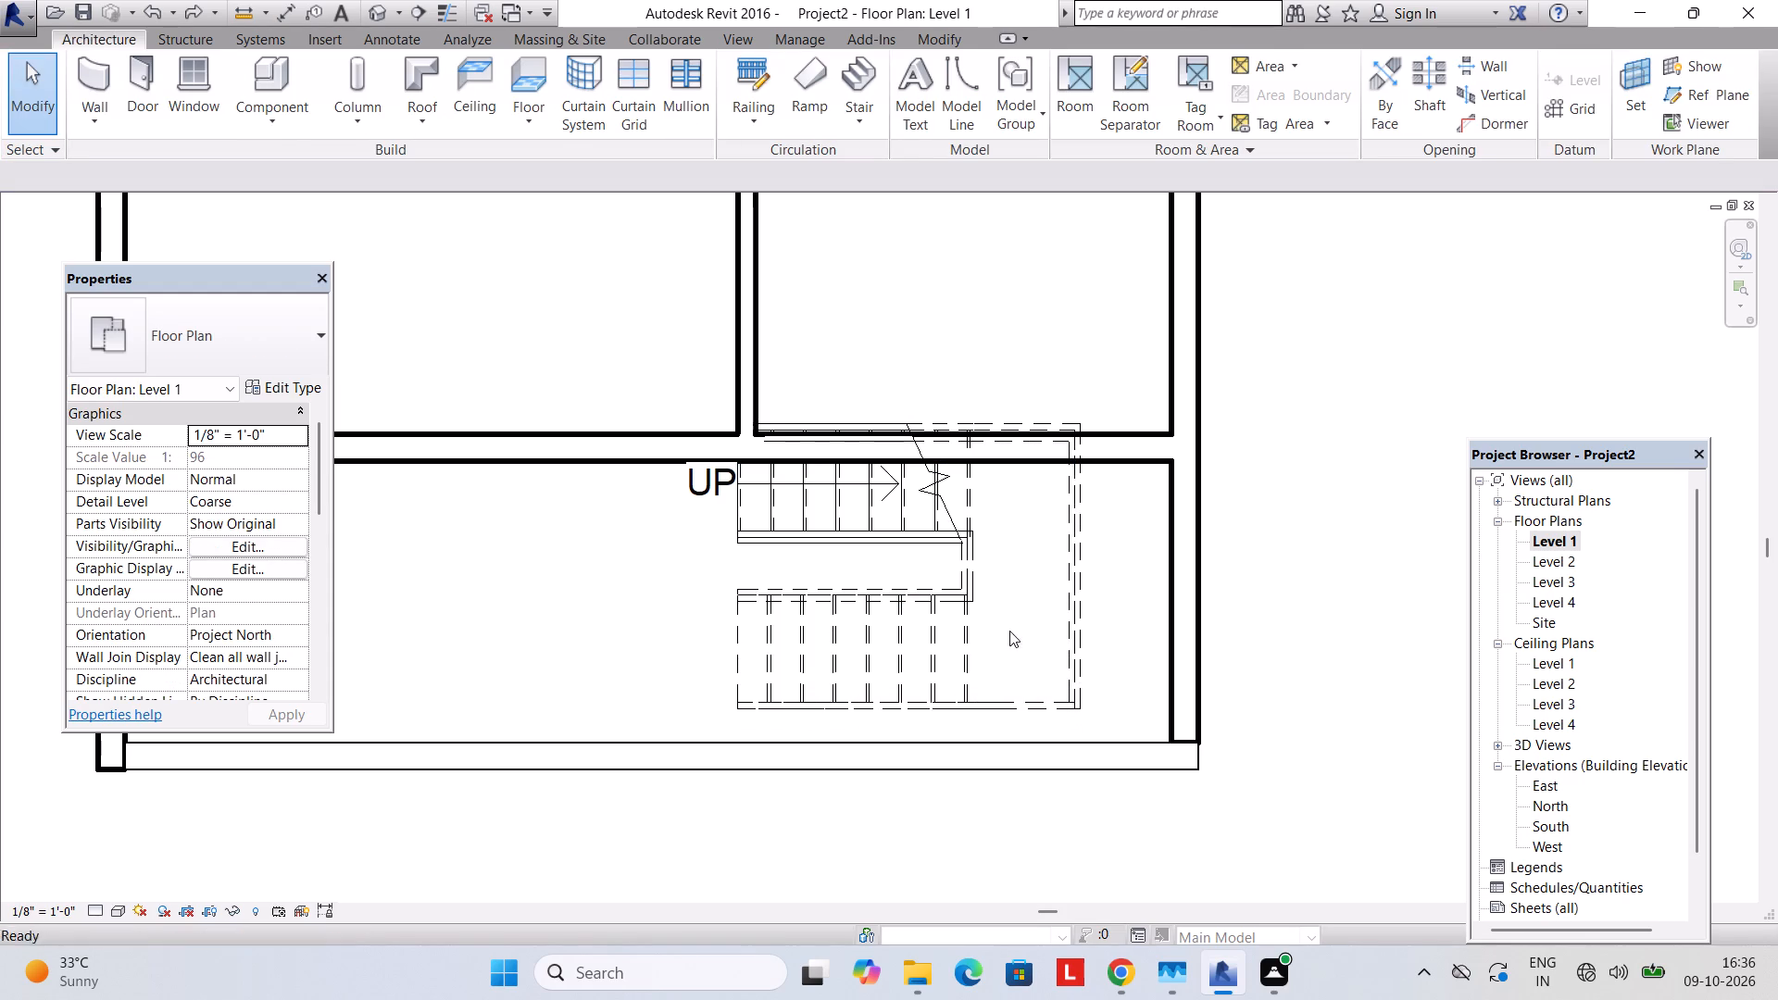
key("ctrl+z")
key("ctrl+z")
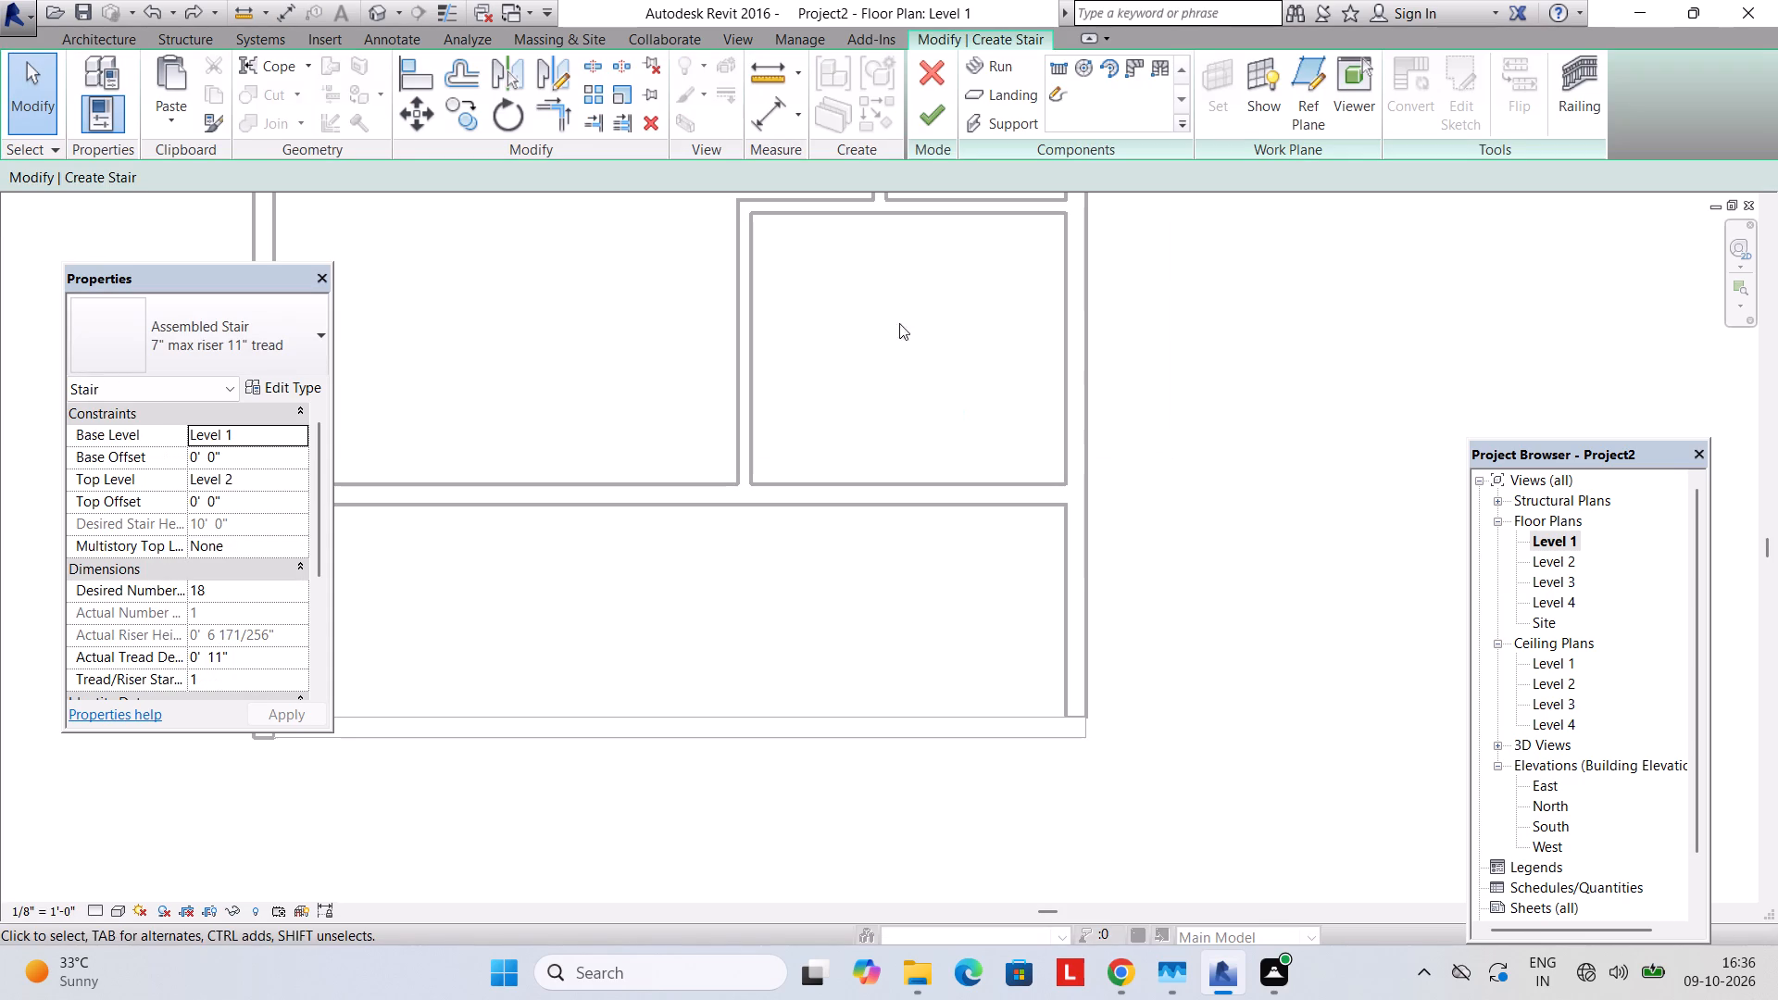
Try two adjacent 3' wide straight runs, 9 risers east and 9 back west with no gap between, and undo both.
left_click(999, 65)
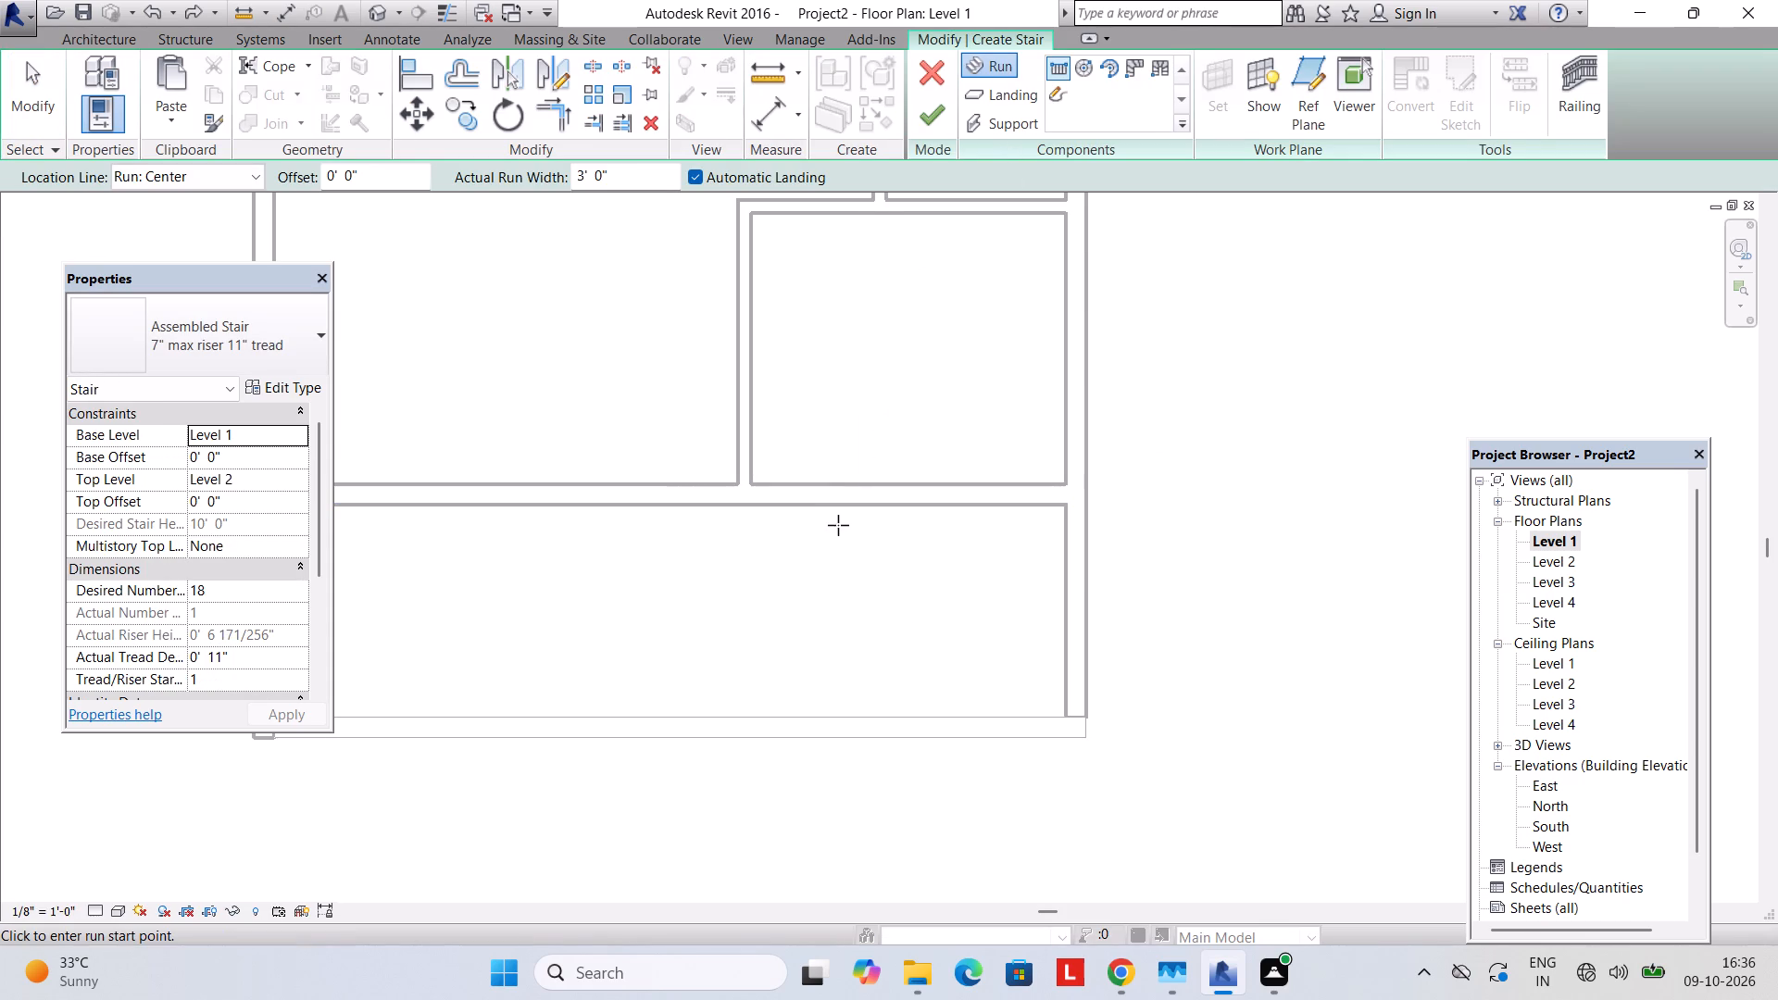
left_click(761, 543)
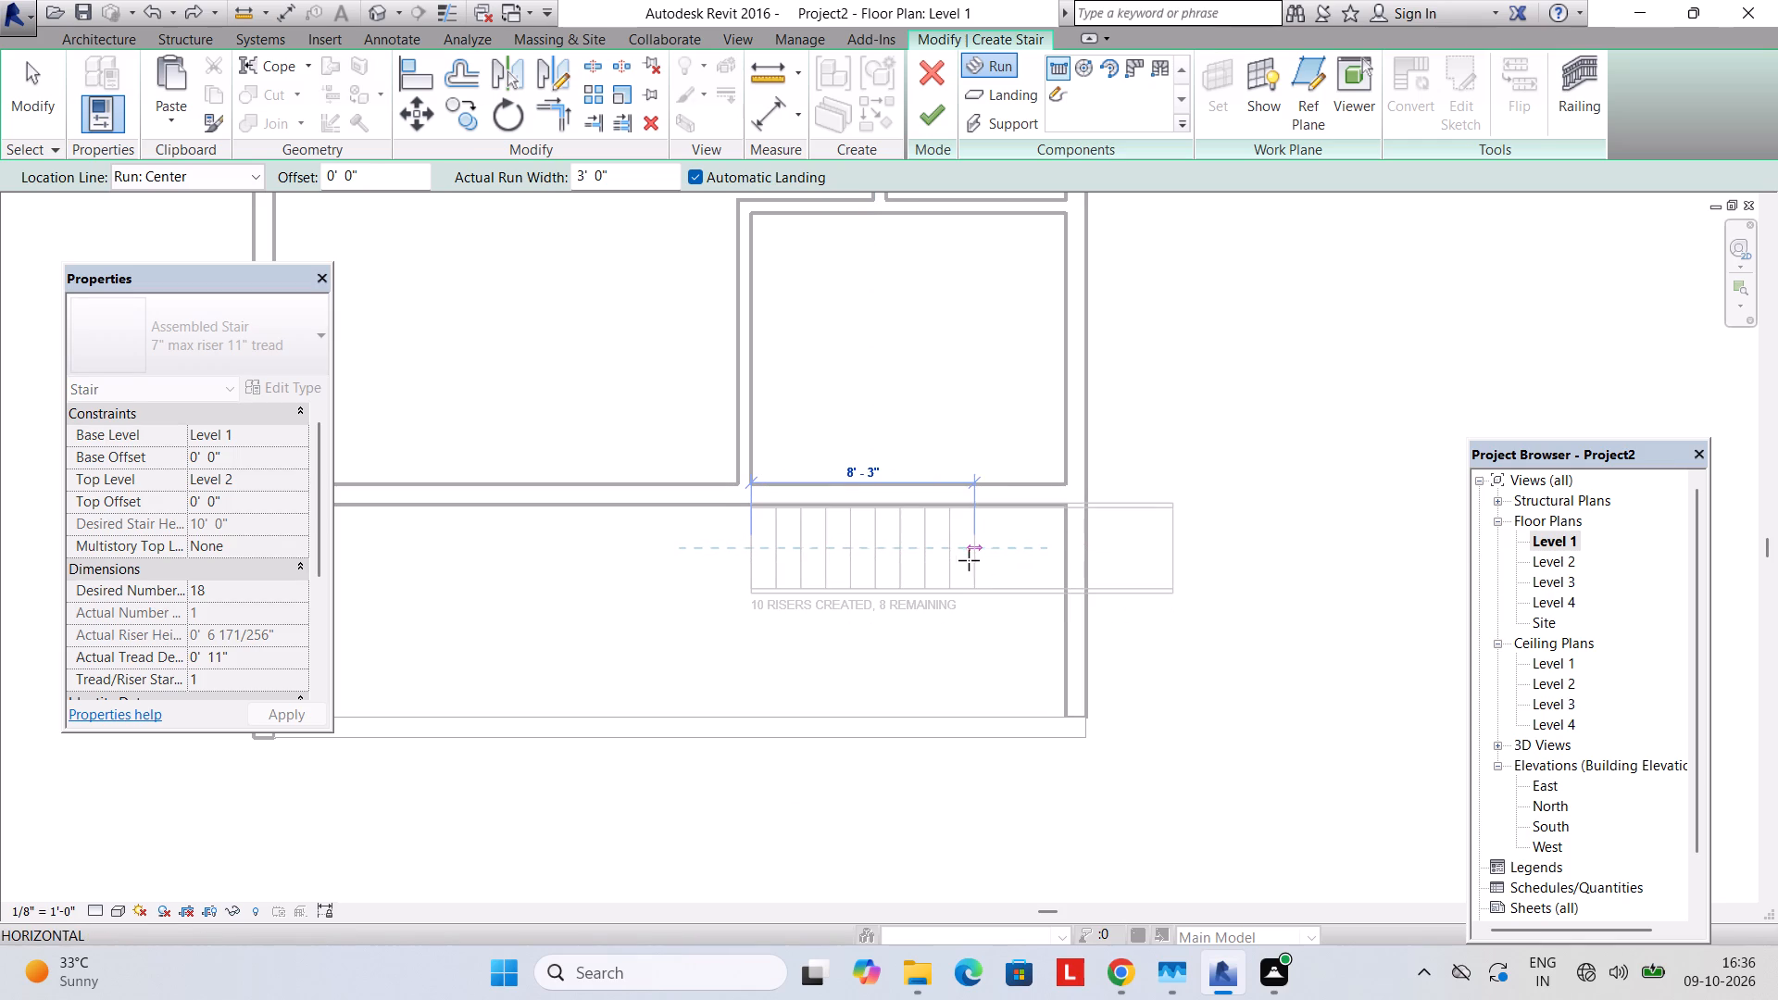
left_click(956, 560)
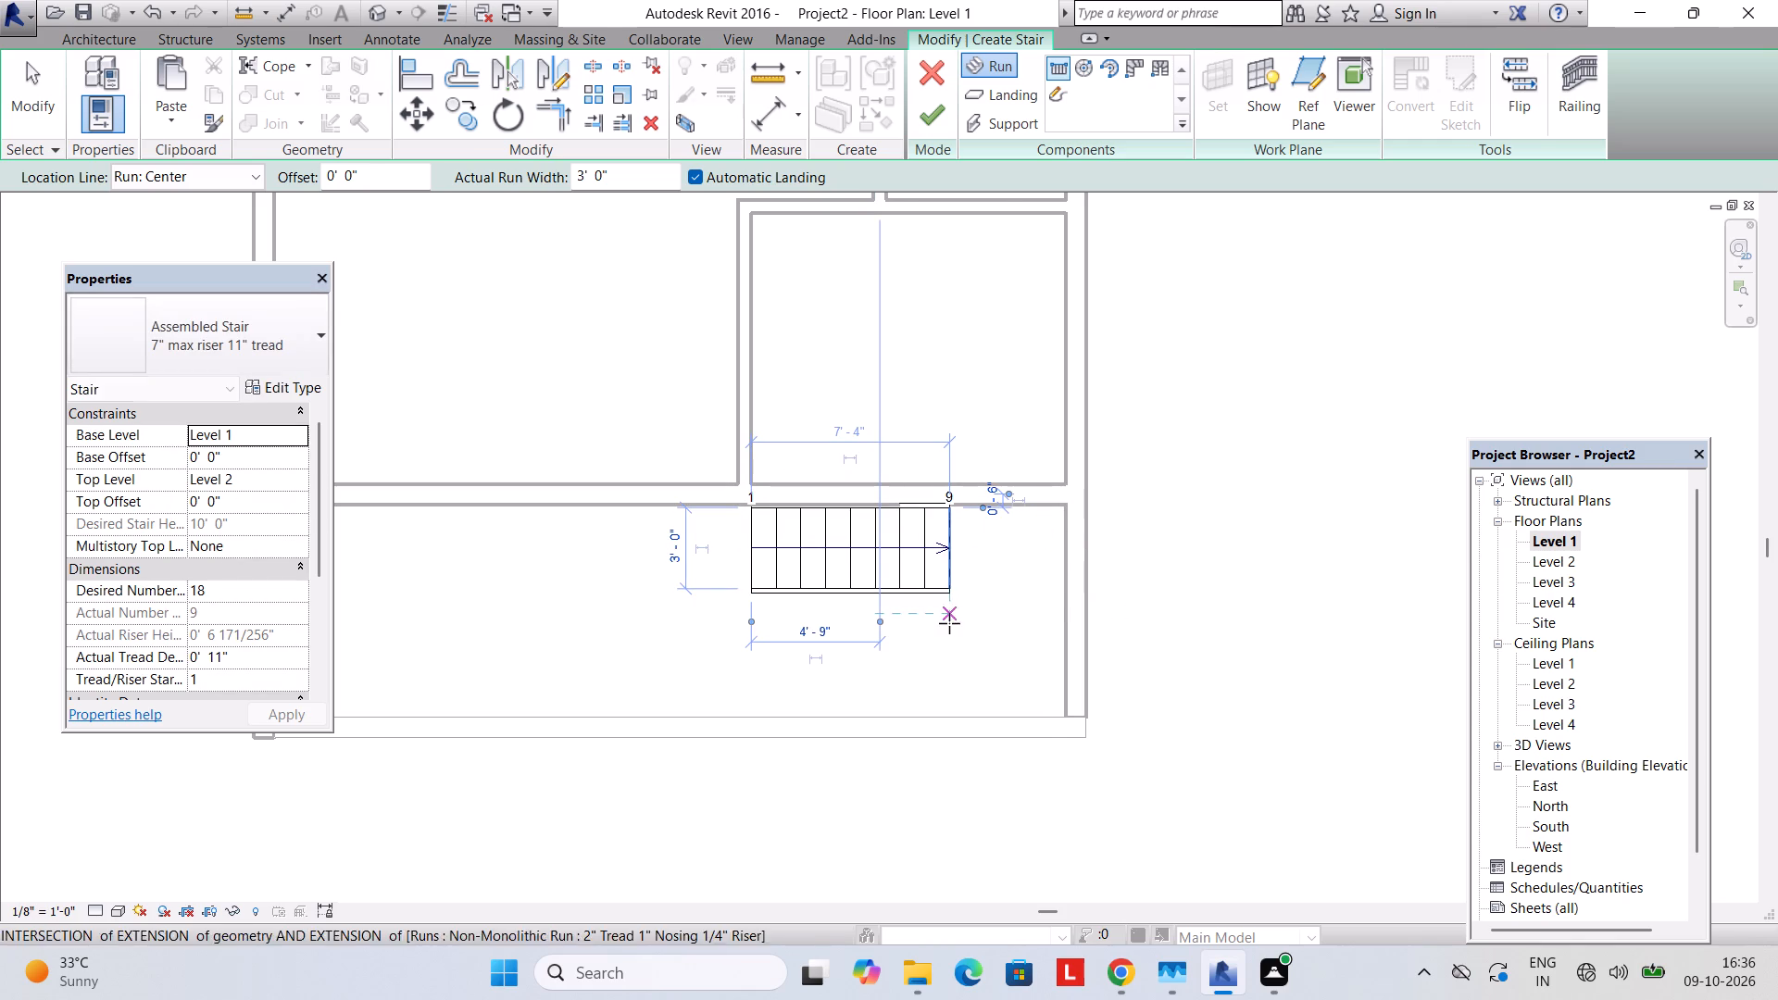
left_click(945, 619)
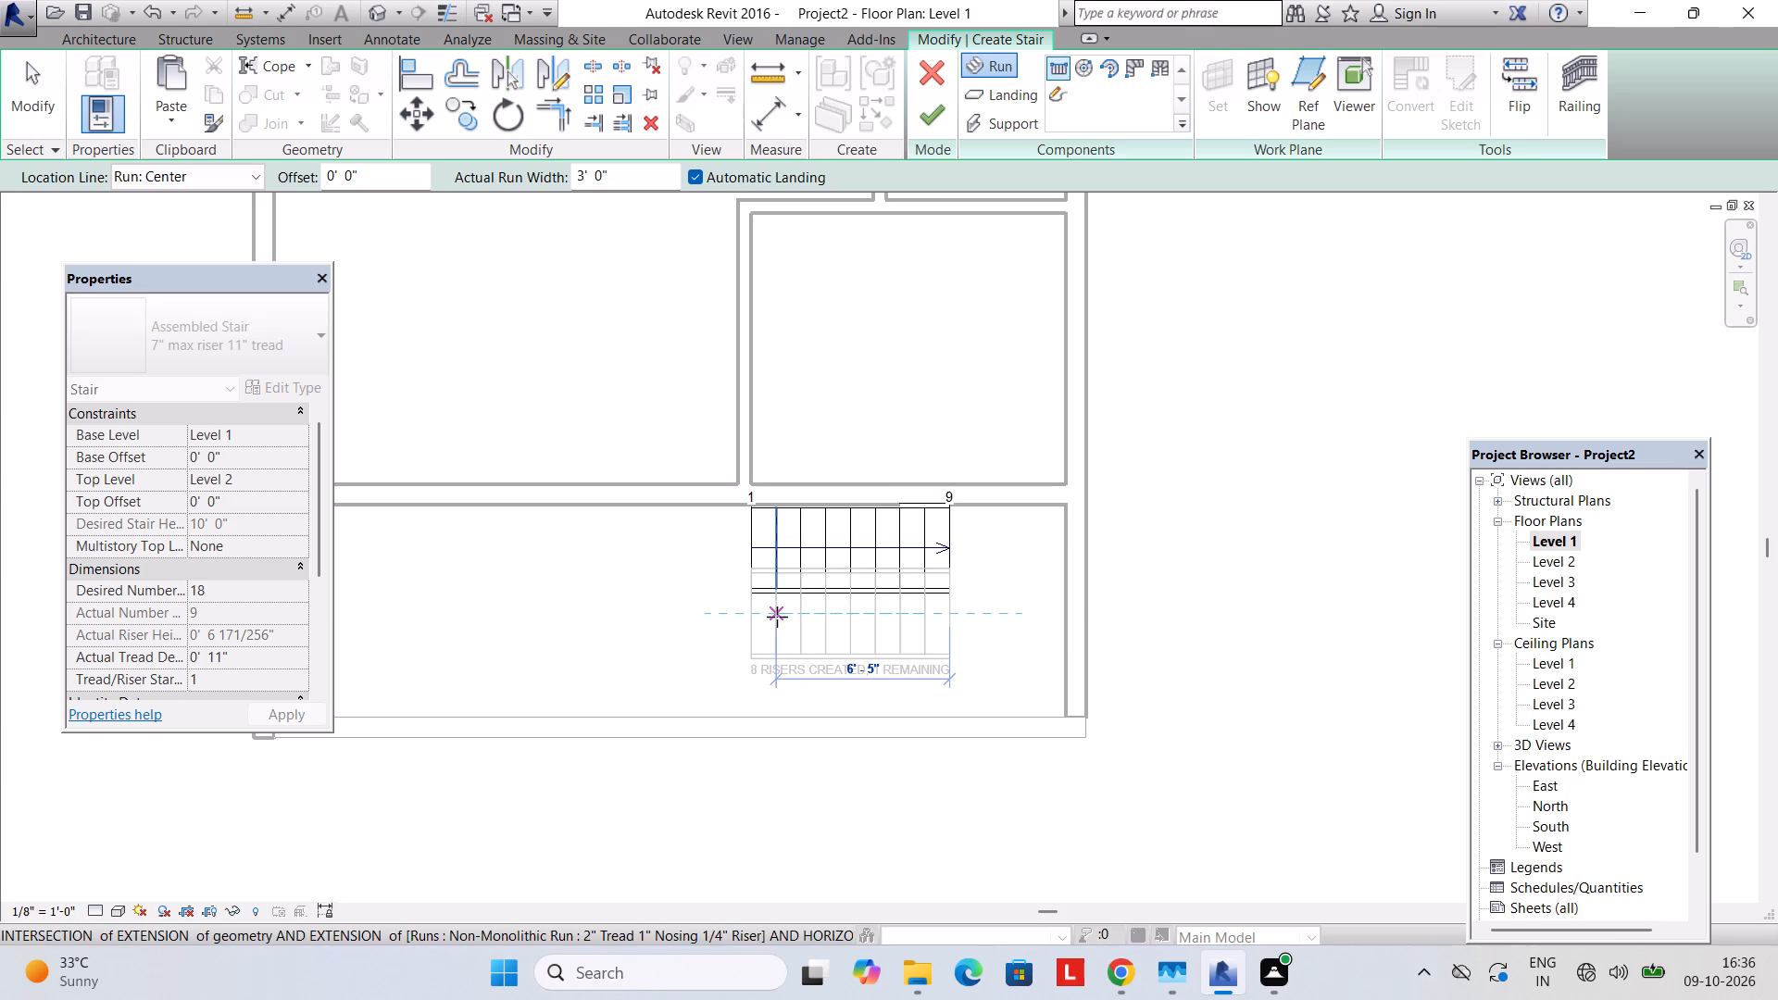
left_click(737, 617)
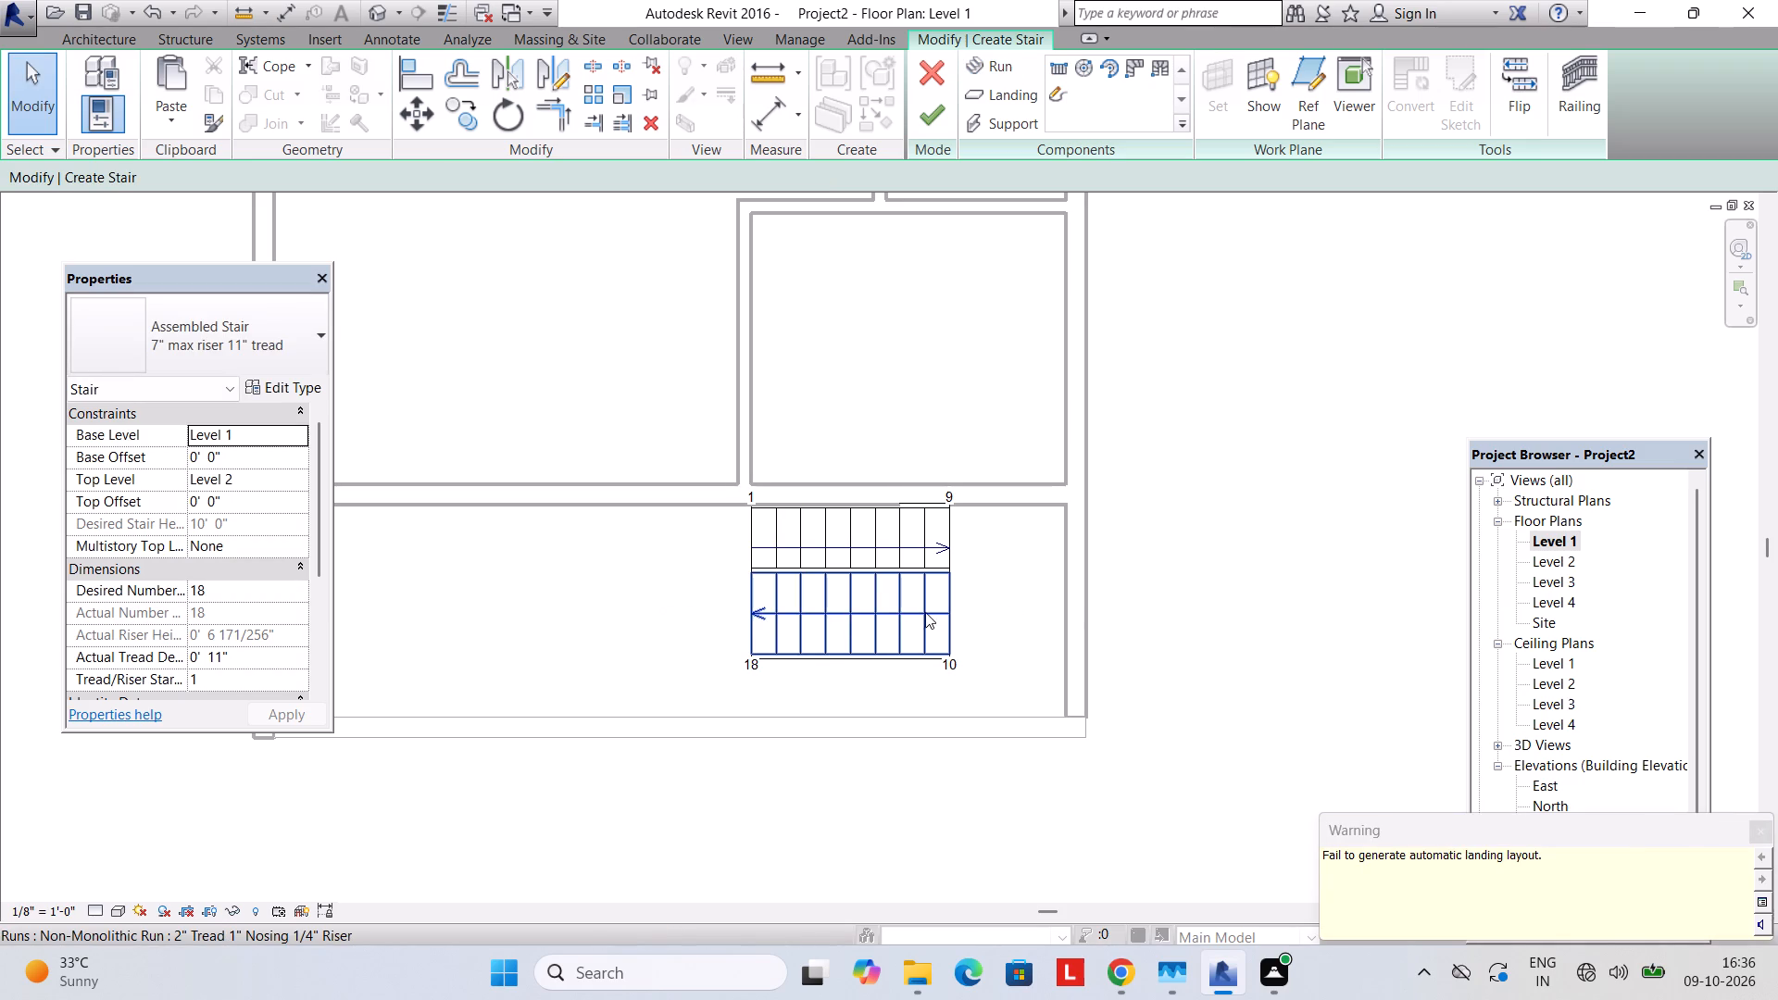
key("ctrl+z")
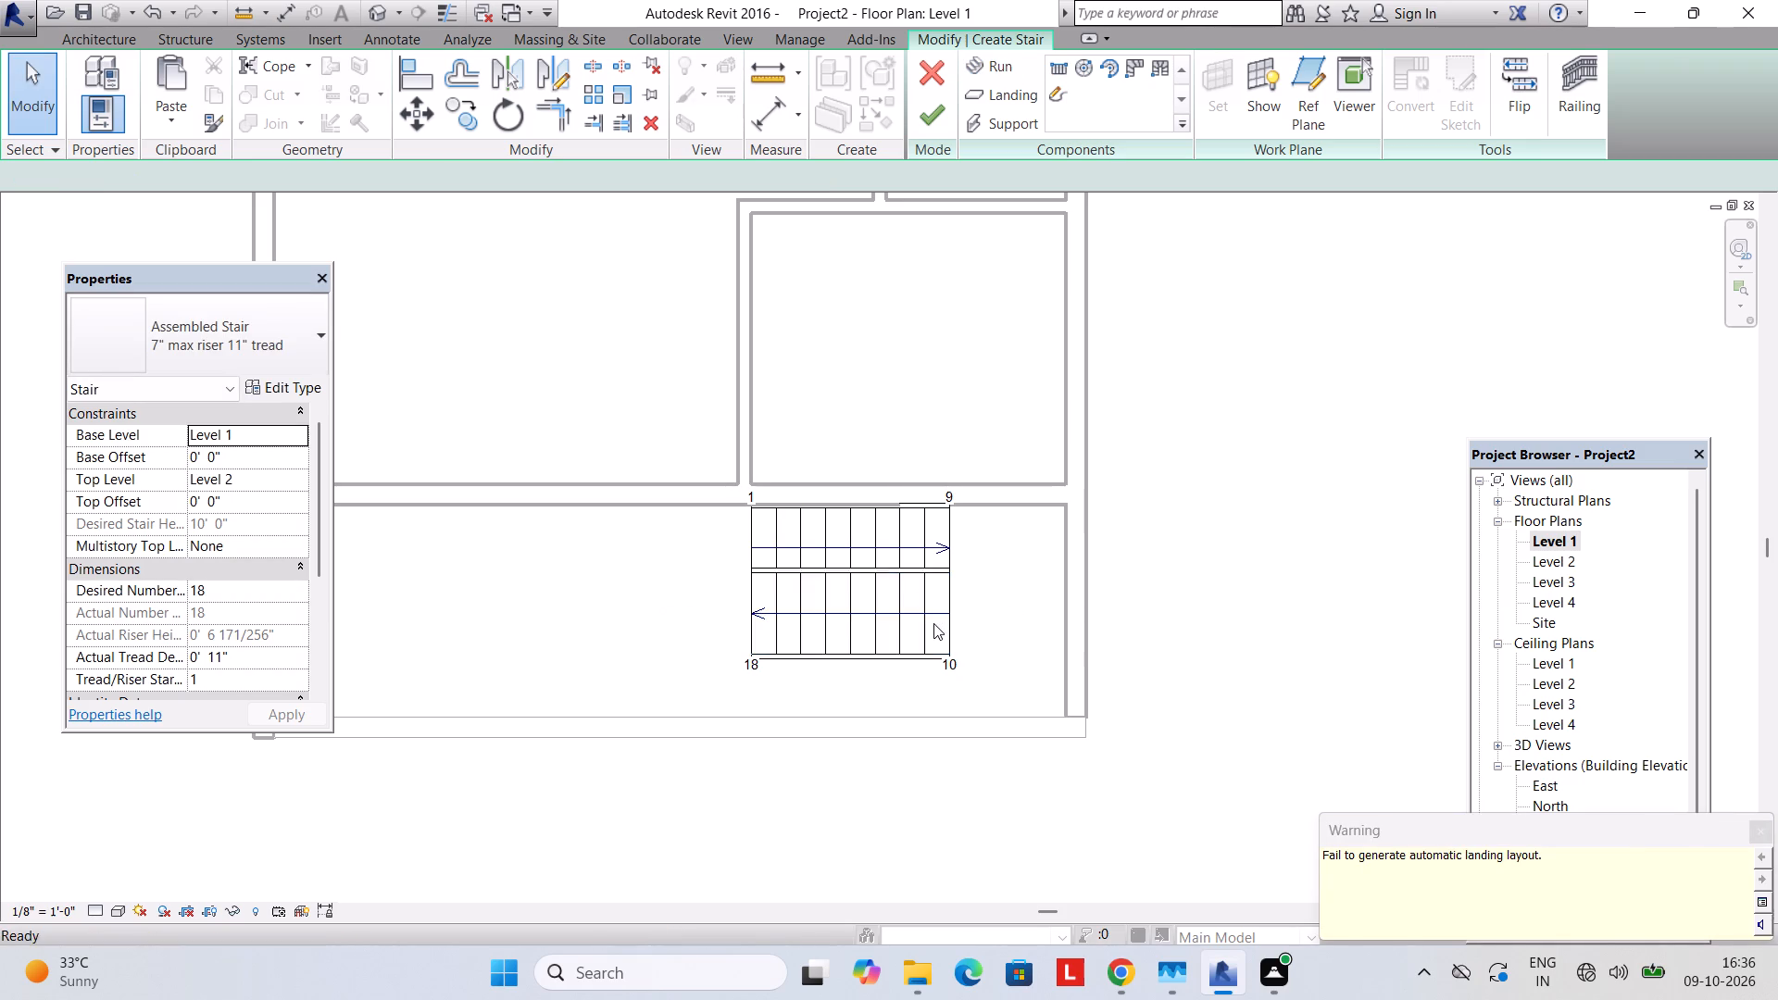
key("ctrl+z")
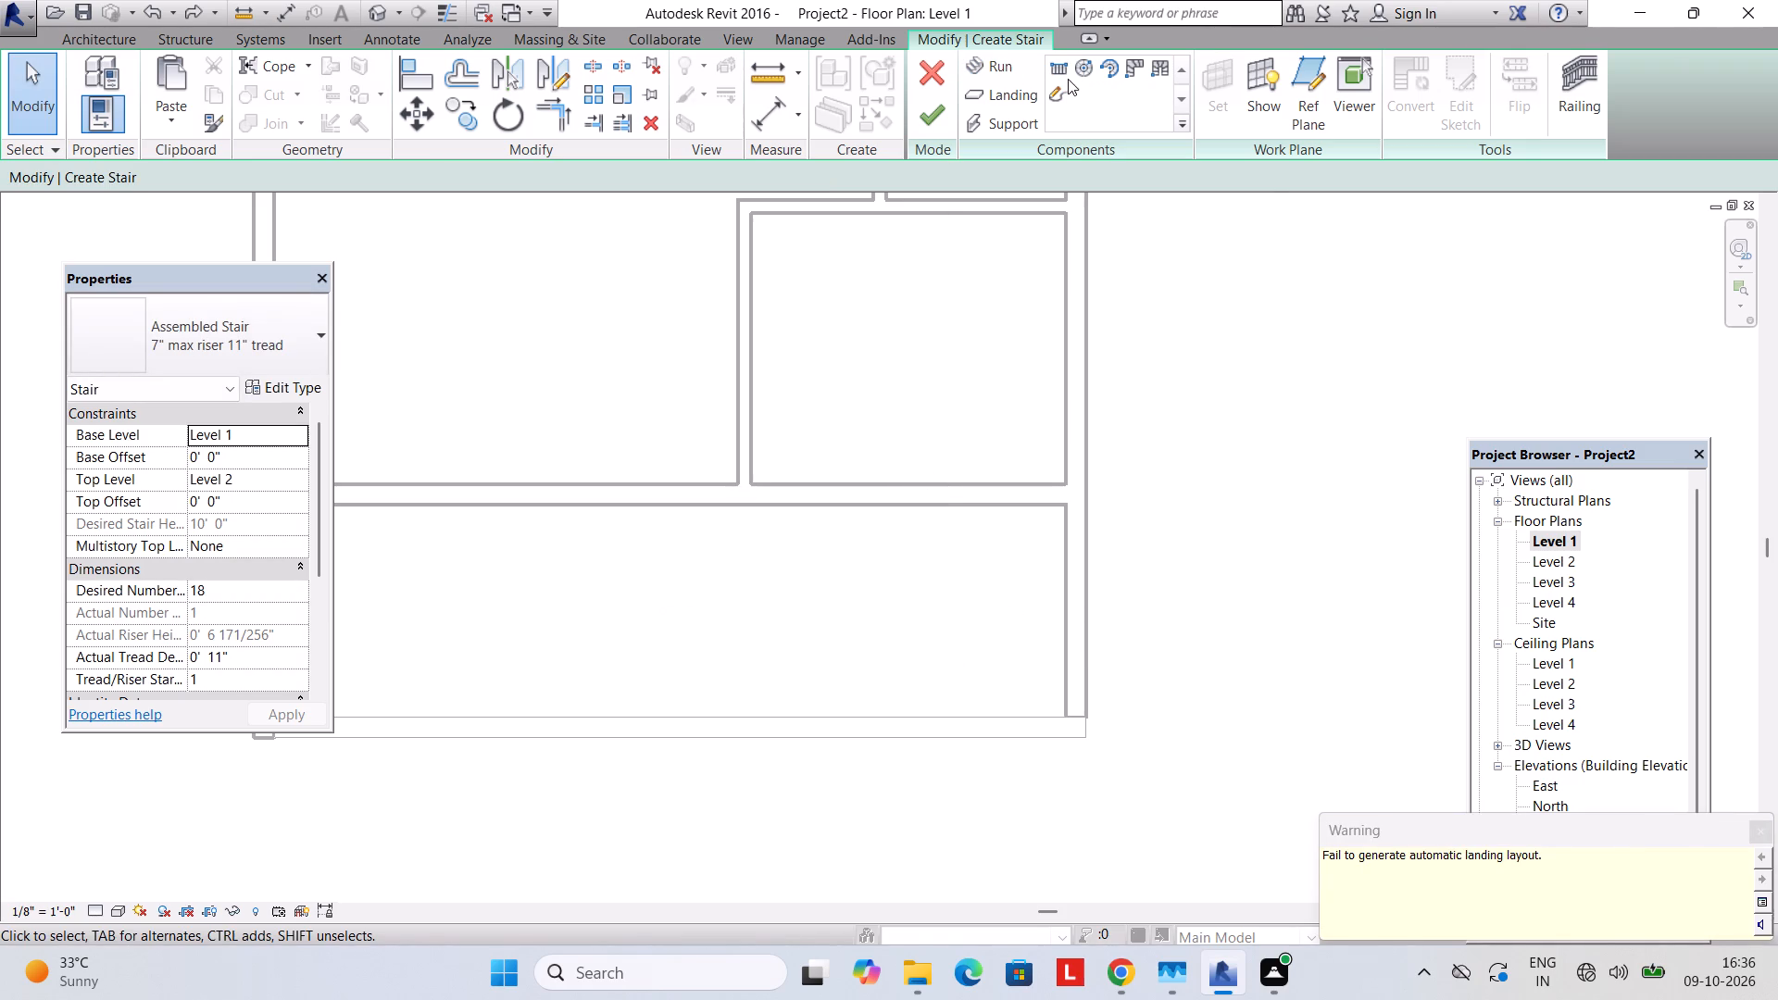
Create 3' wide straight runs in the southernmost room: 9 risers east over 7' 4", 9 risers back west, joined by an automatic landing.
left_click(1012, 72)
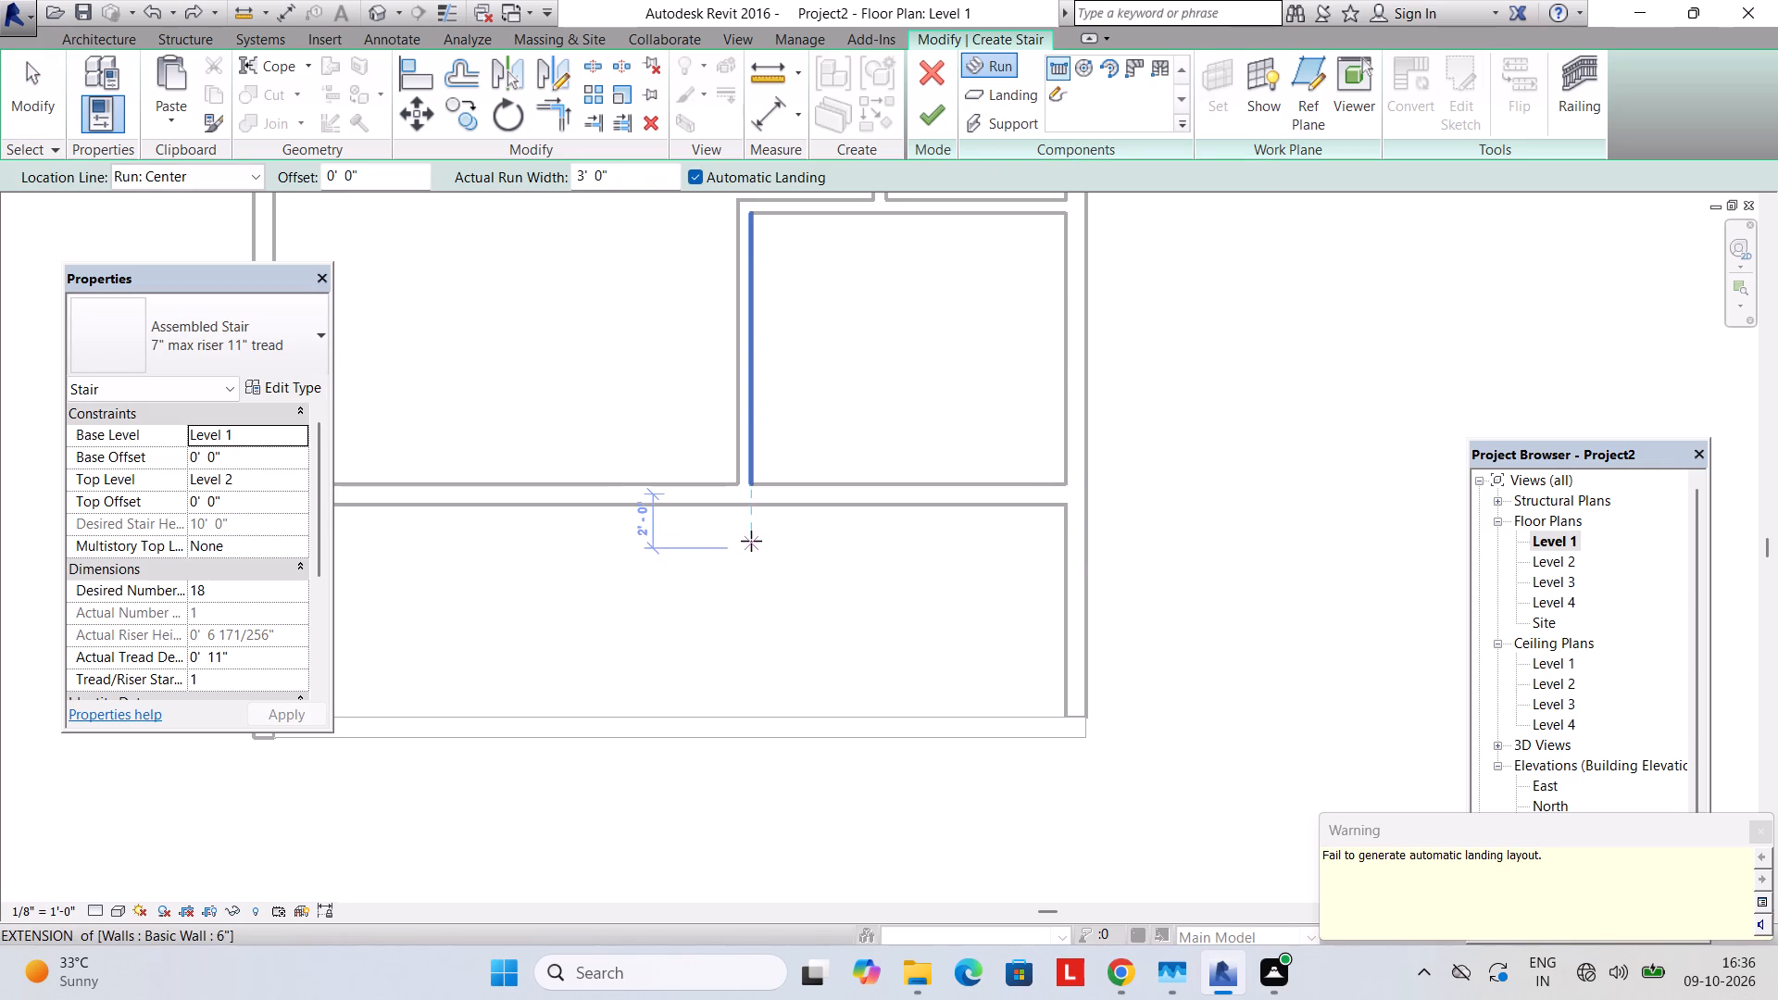
left_click(751, 541)
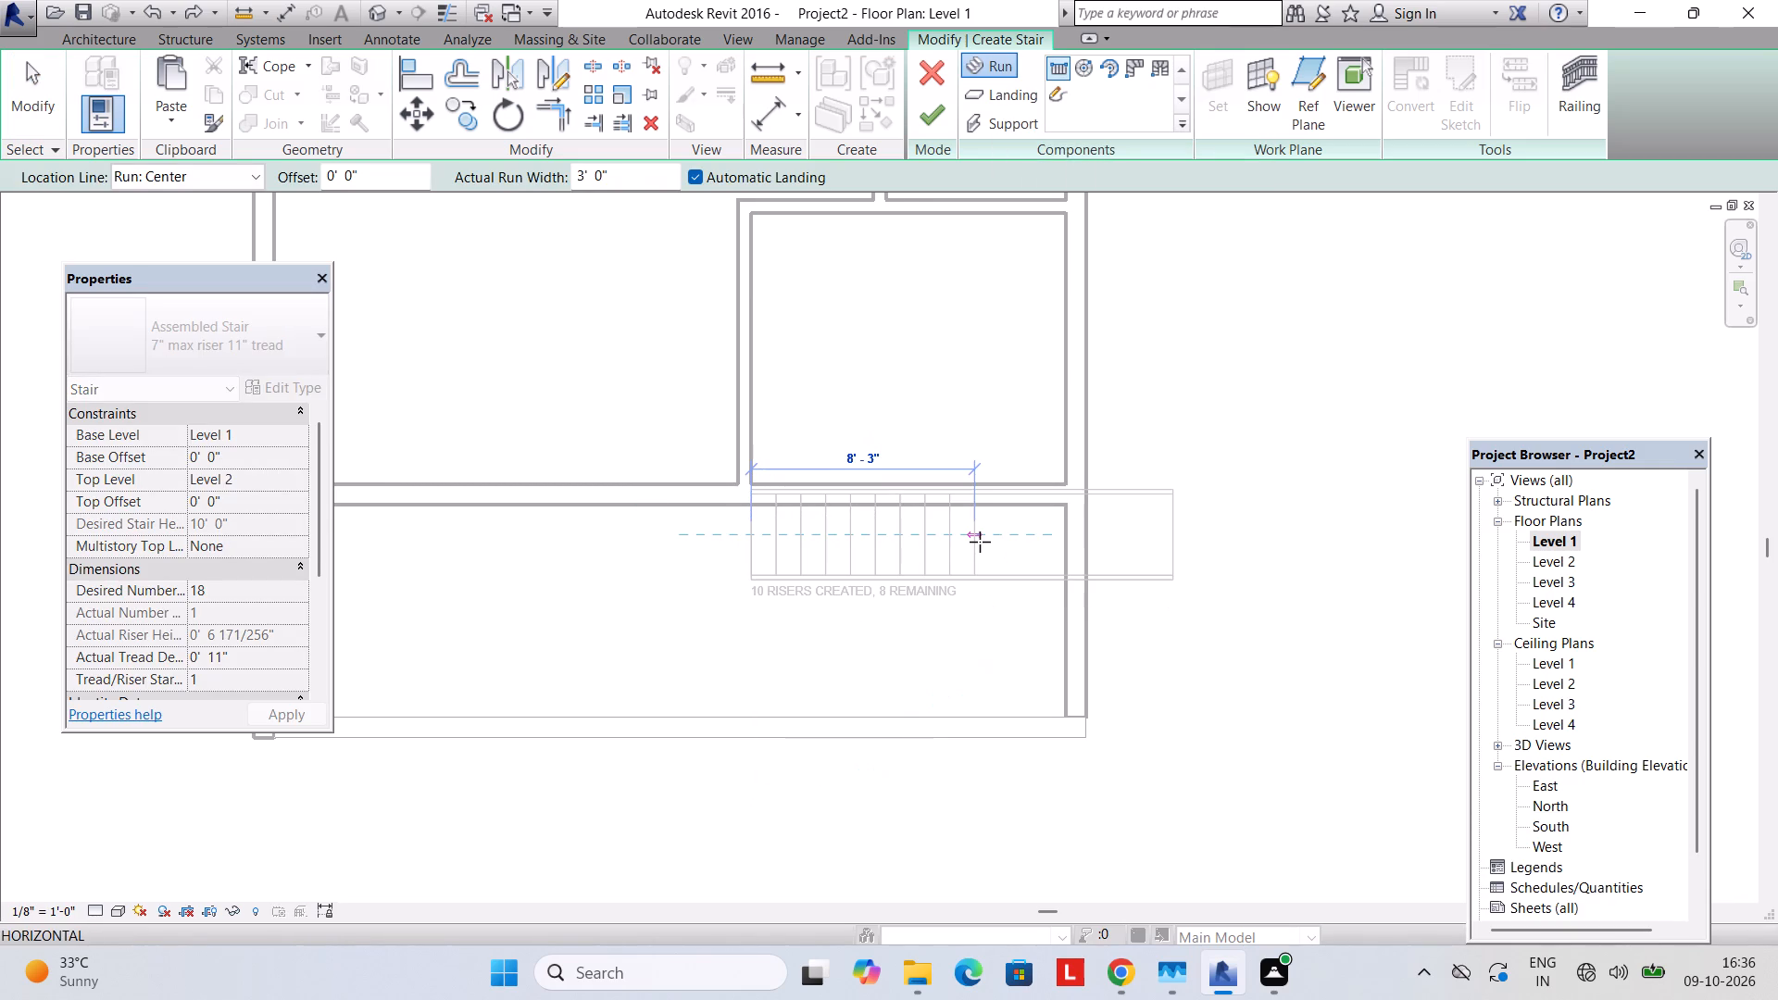
left_click(957, 542)
left_click(955, 667)
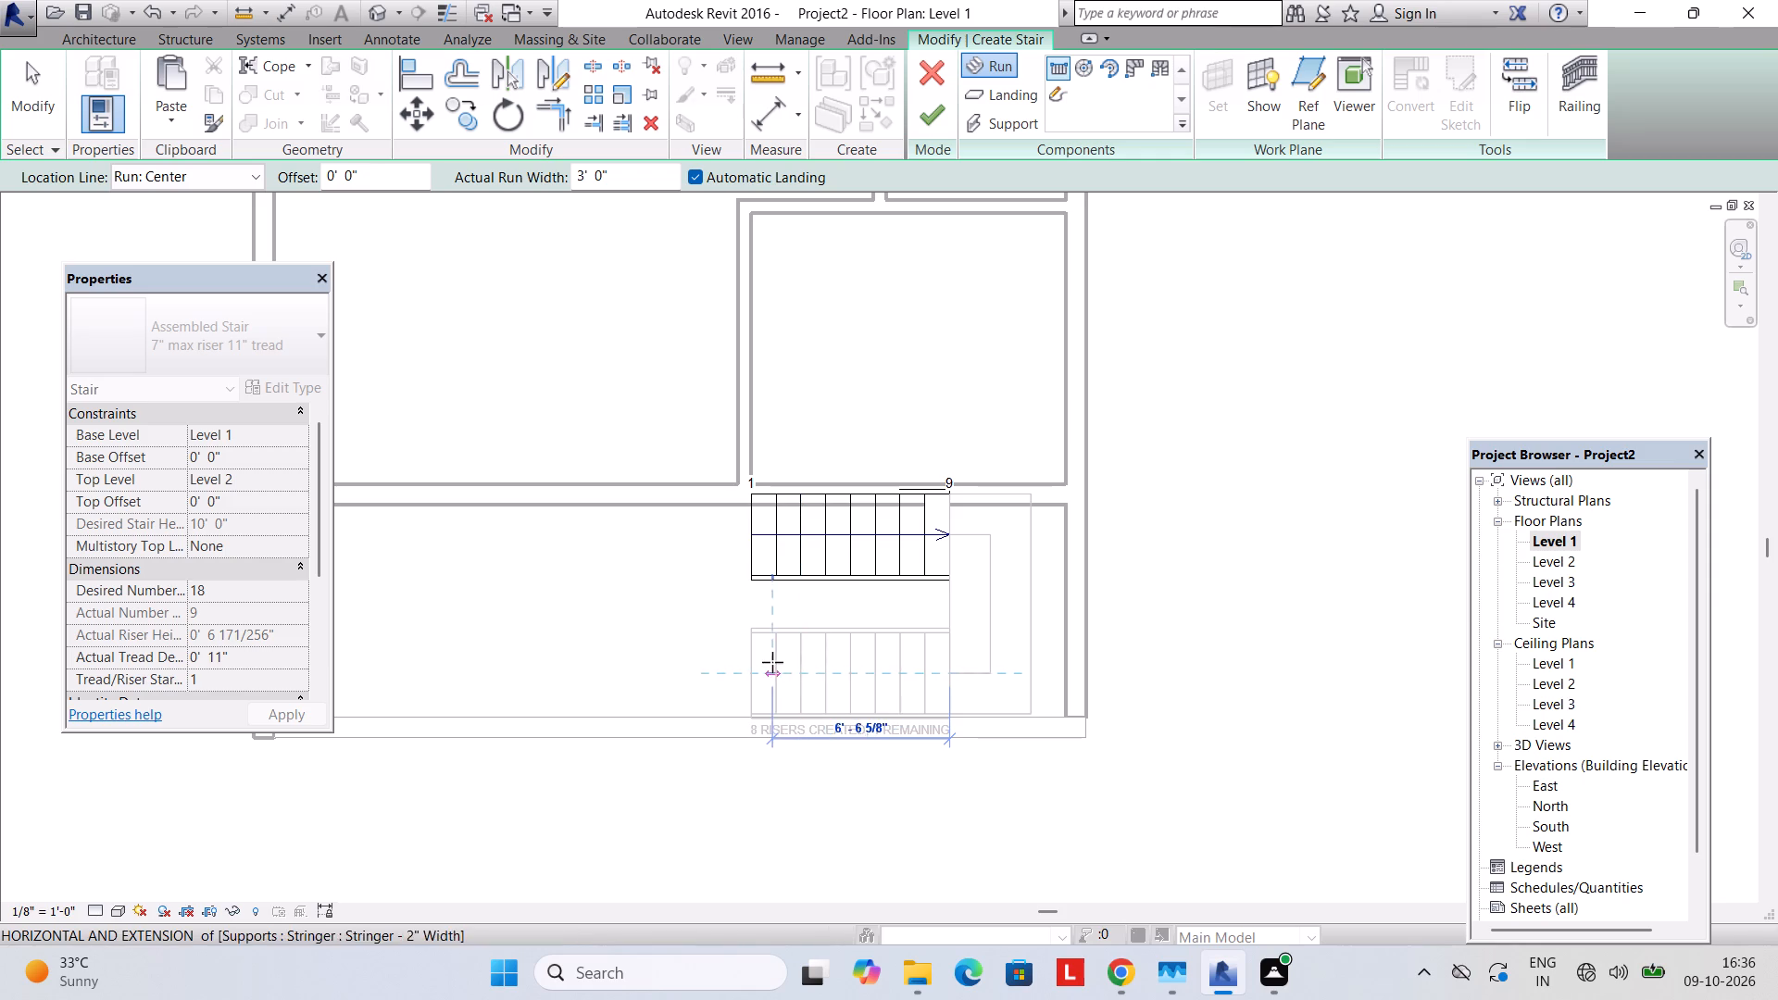
left_click(750, 662)
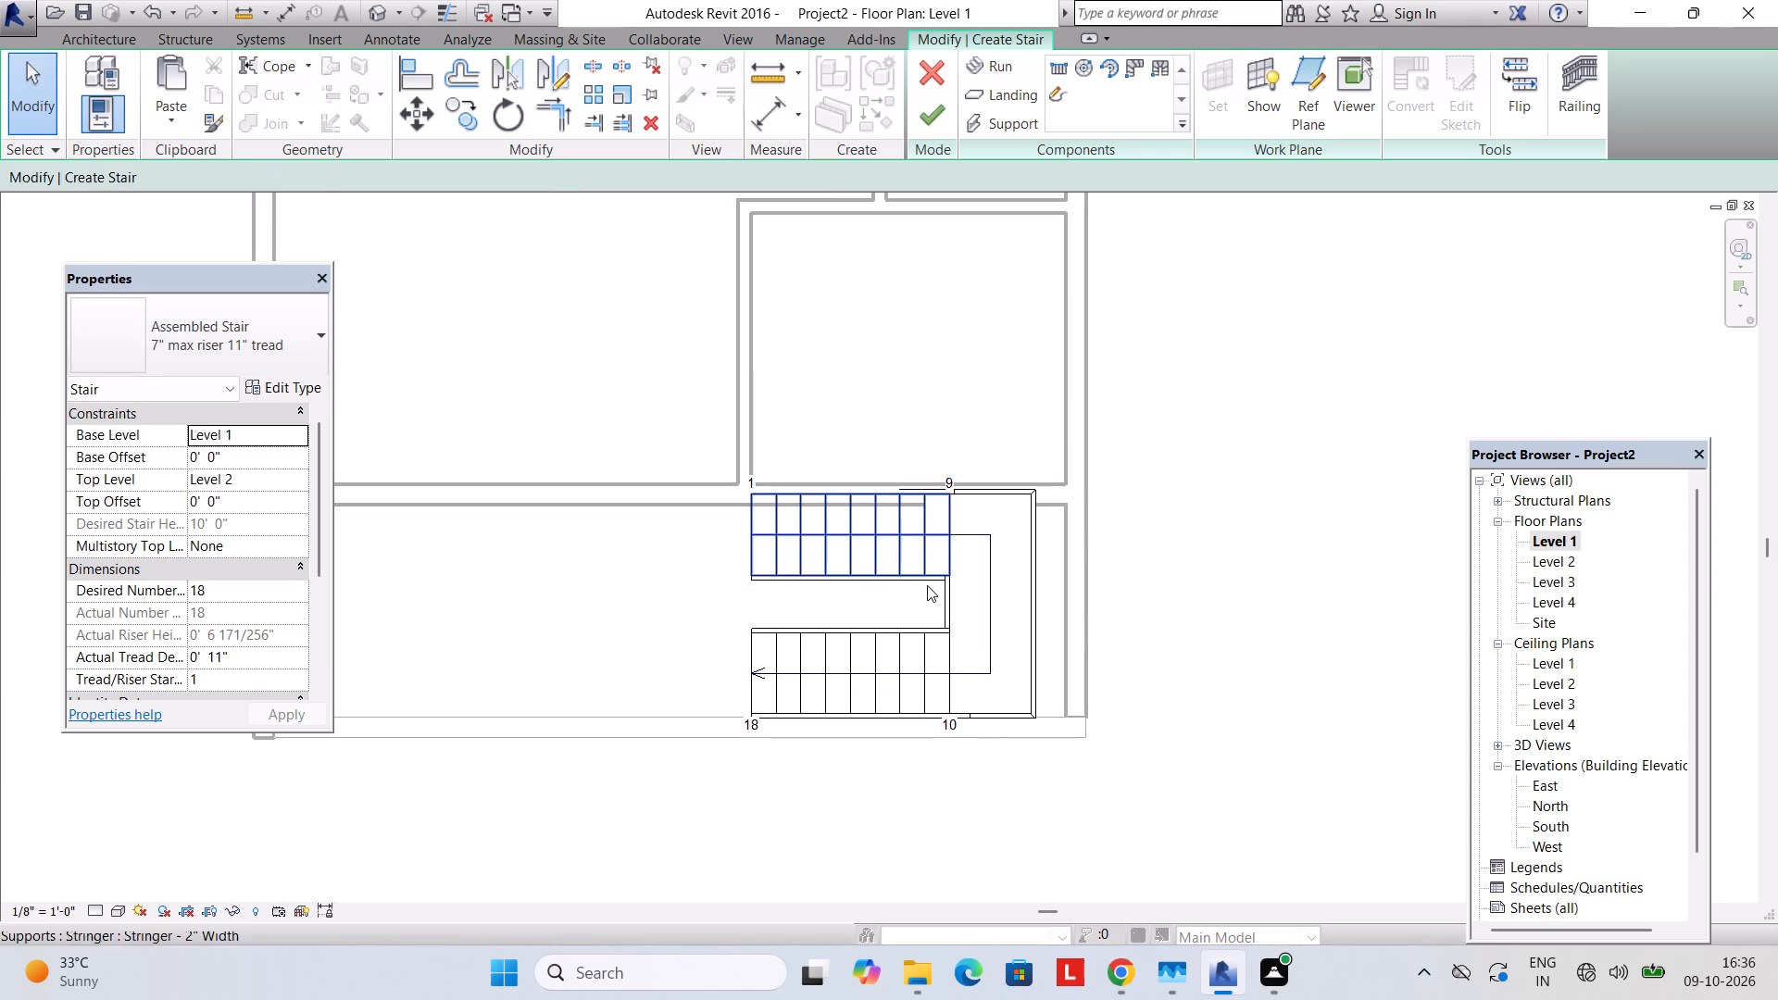
Nudge the inner stringer of the north run south, shifting that run to leave only a narrow gap between the runs.
key("Escape")
left_click(908, 588)
key("Down")
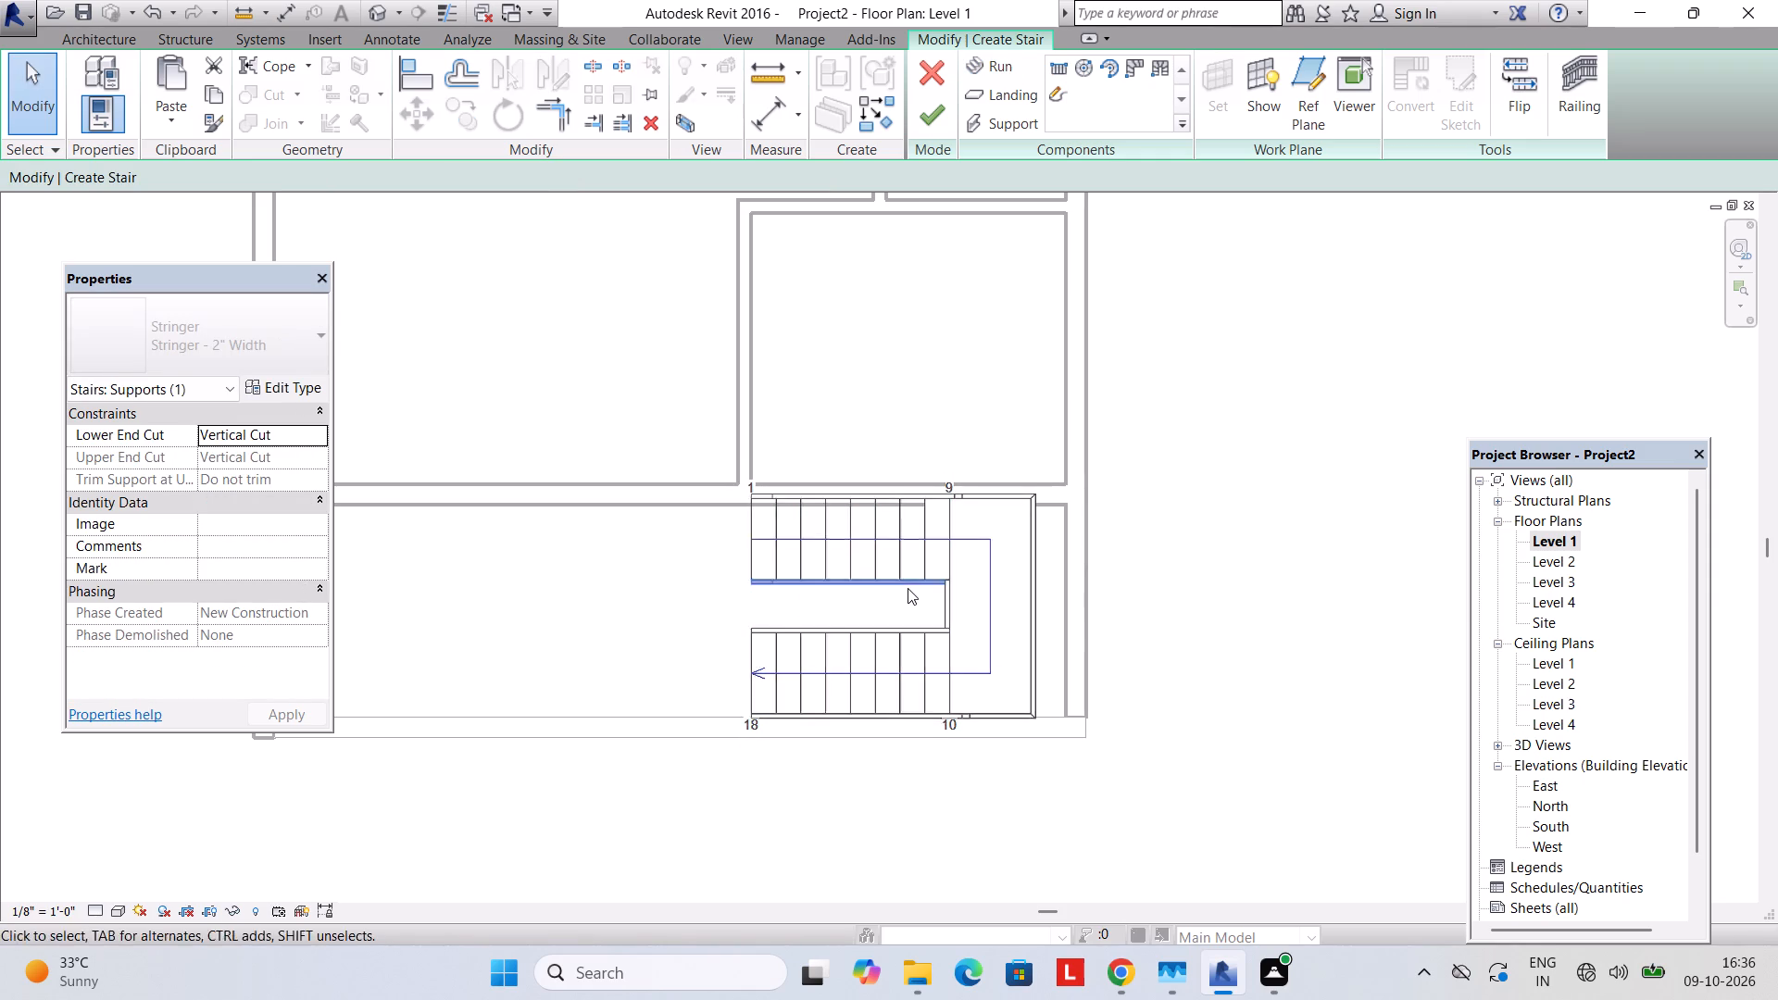
key("Down")
key("Down")
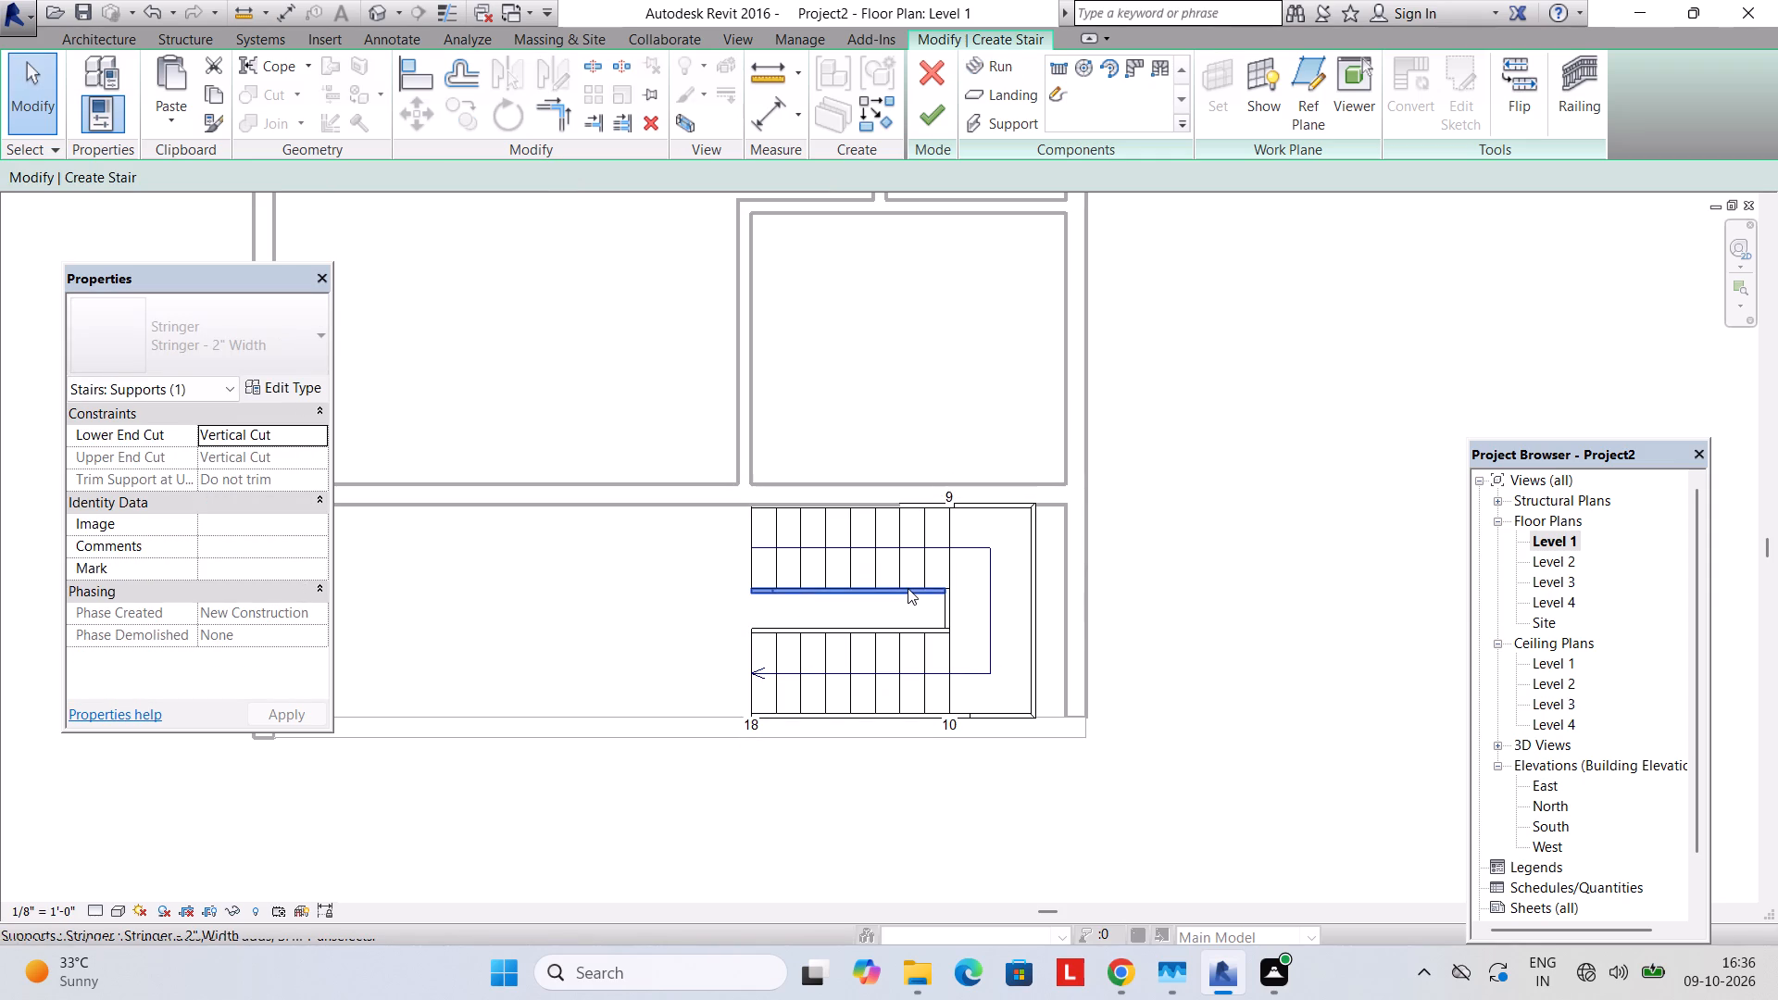
key("Down")
key("Down")
key("Down")
key("Down")
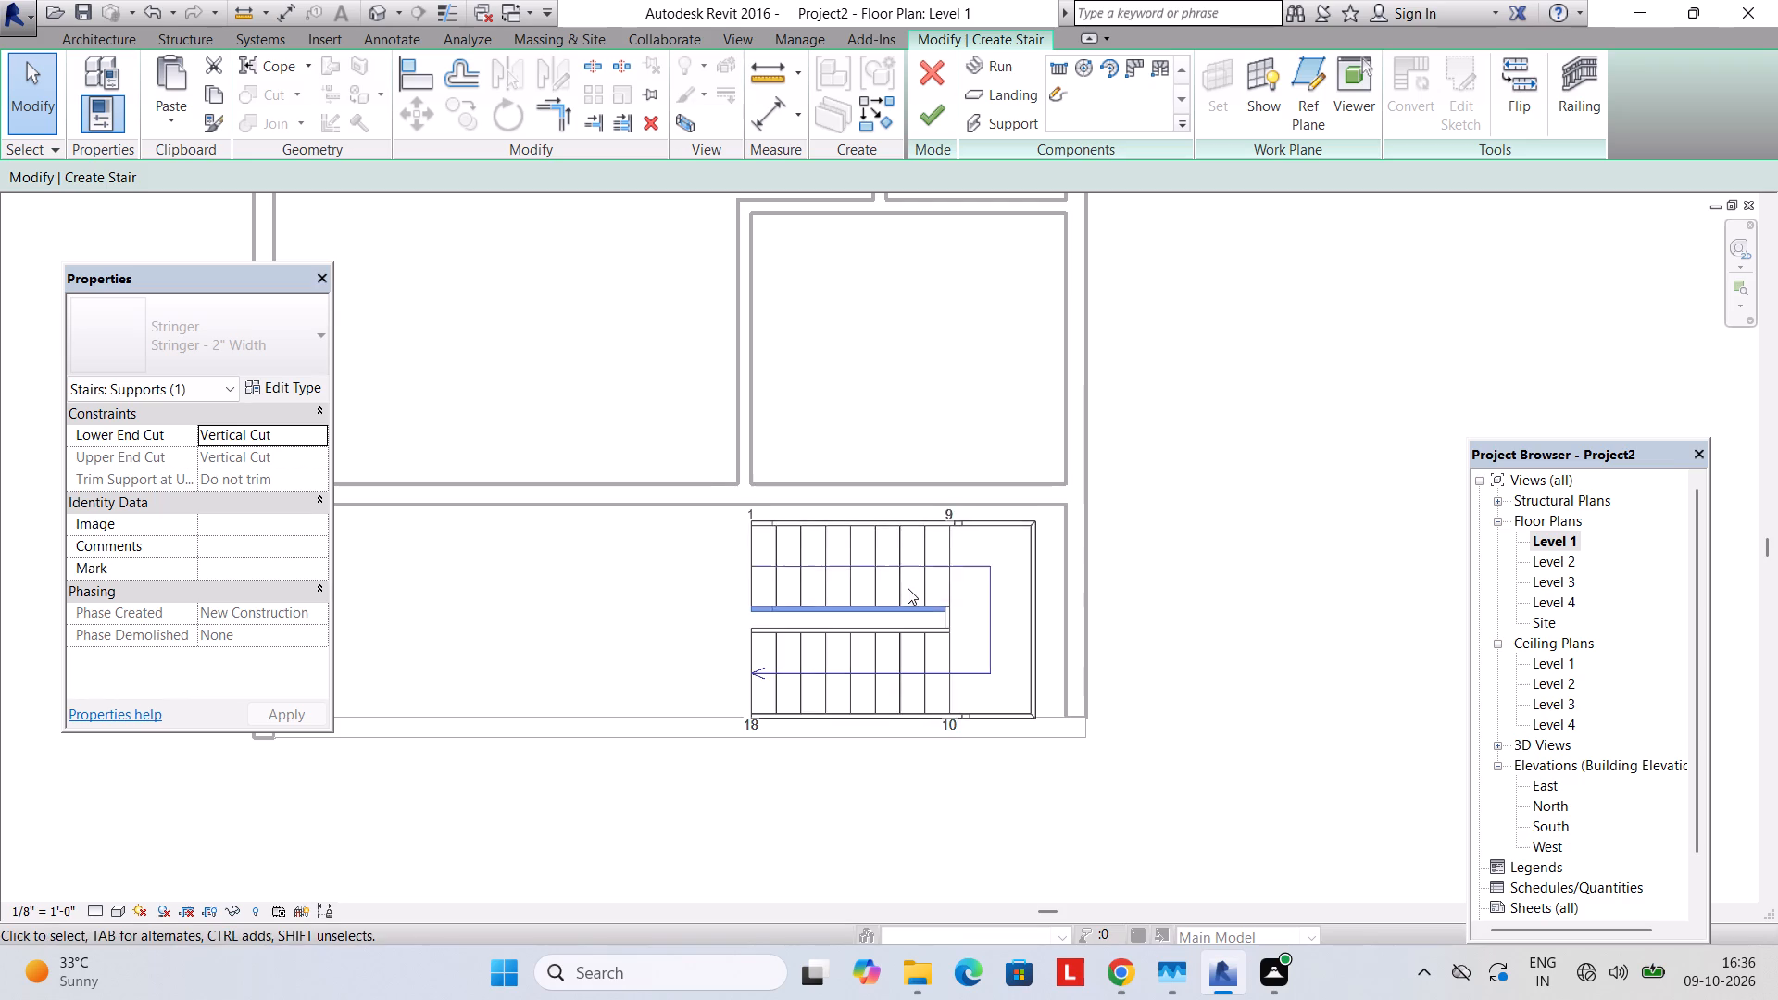
key("Down")
key("Down")
key("Escape")
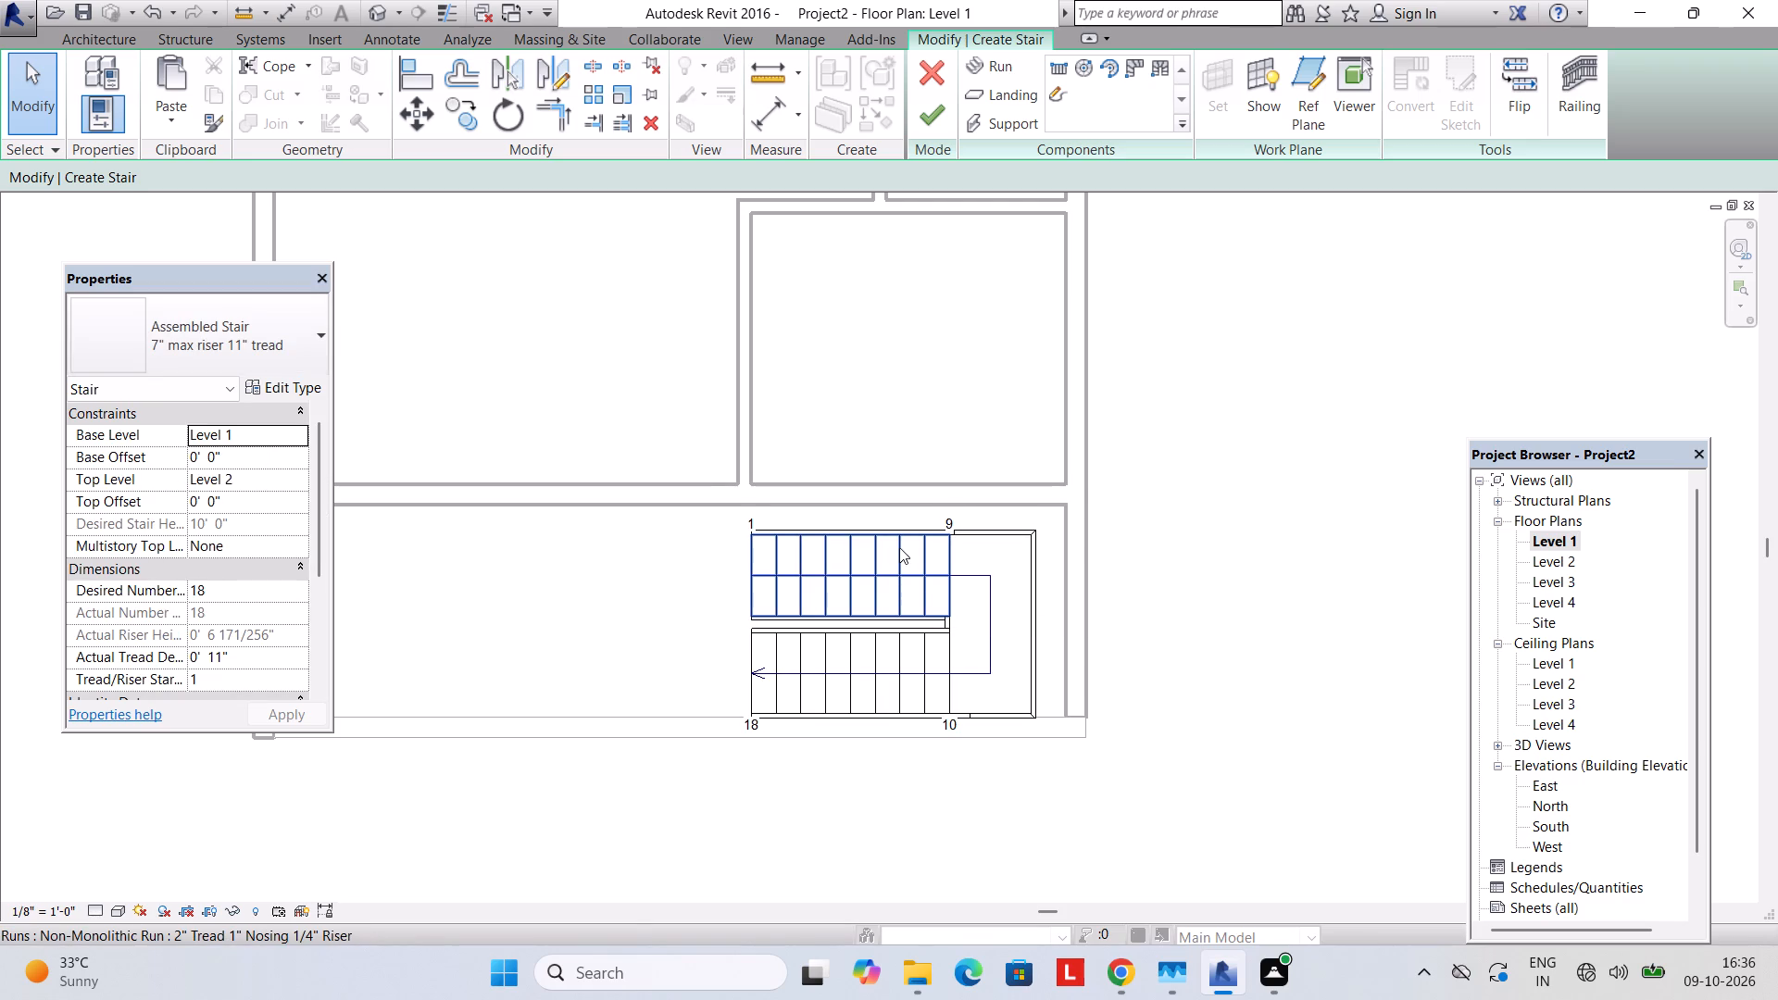
key("Escape")
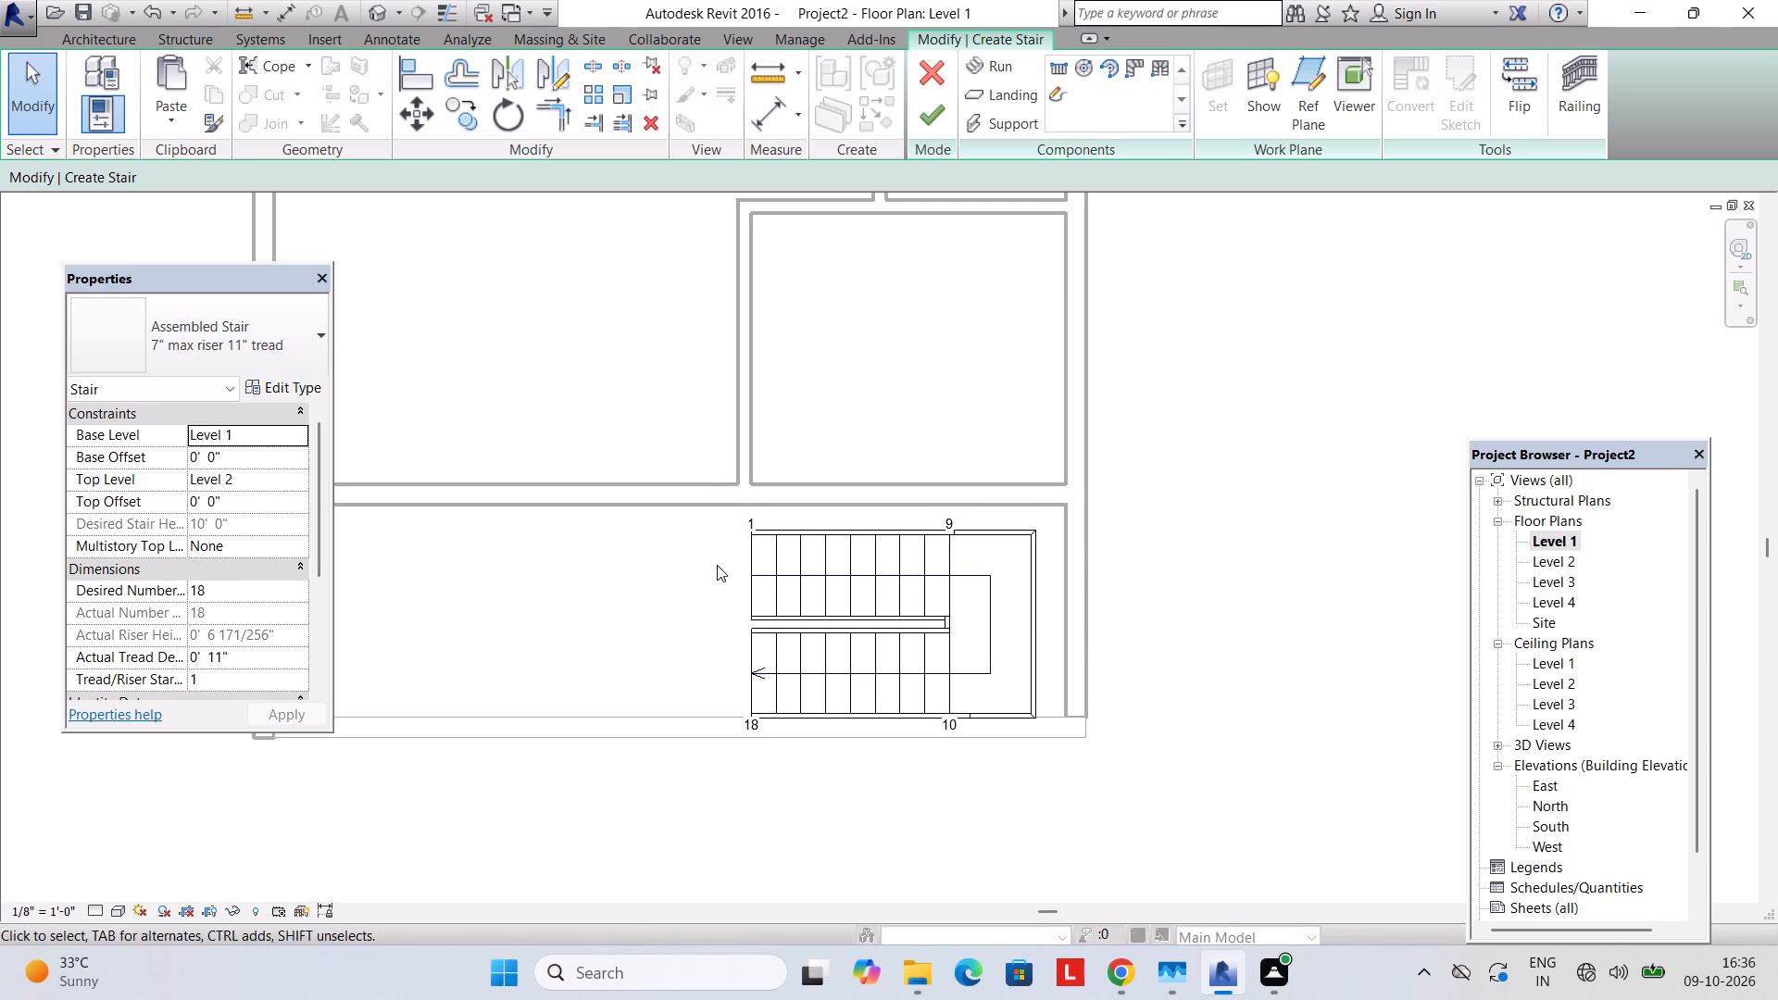
Move the whole stair slightly north and east, closer to the room's northeast corner.
left_click_drag(668, 528, 1058, 727)
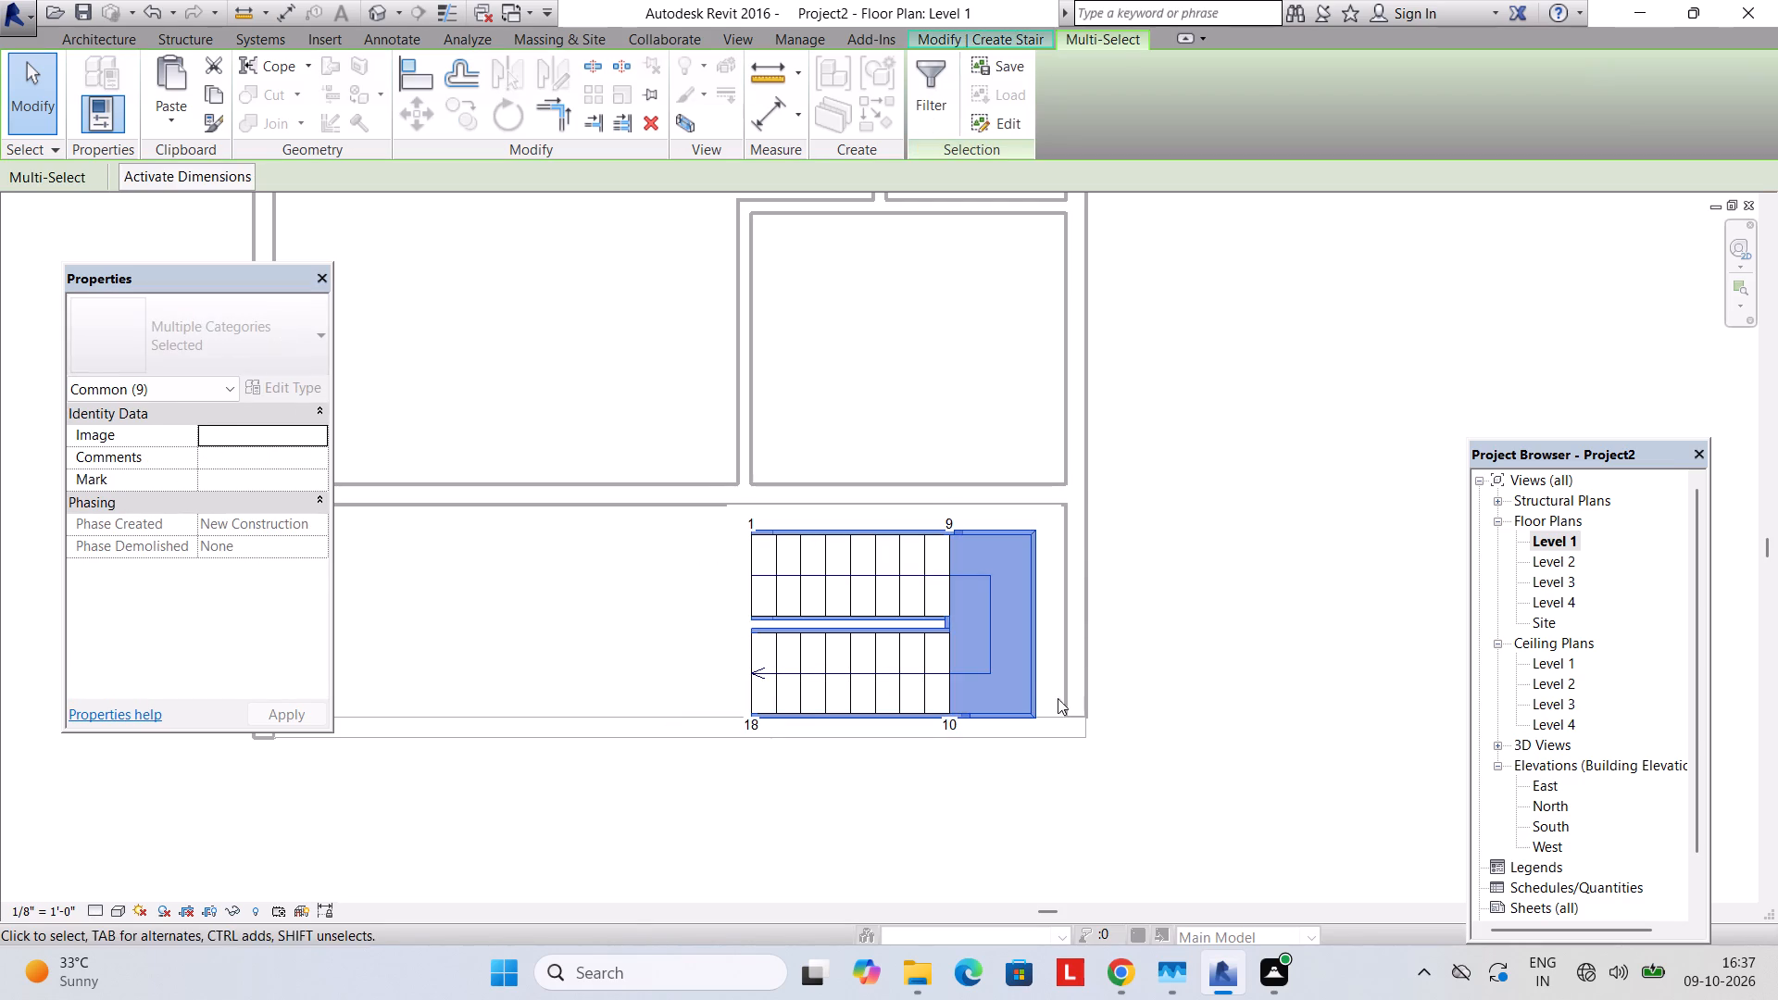
key("Up")
key("Up")
key("Up")
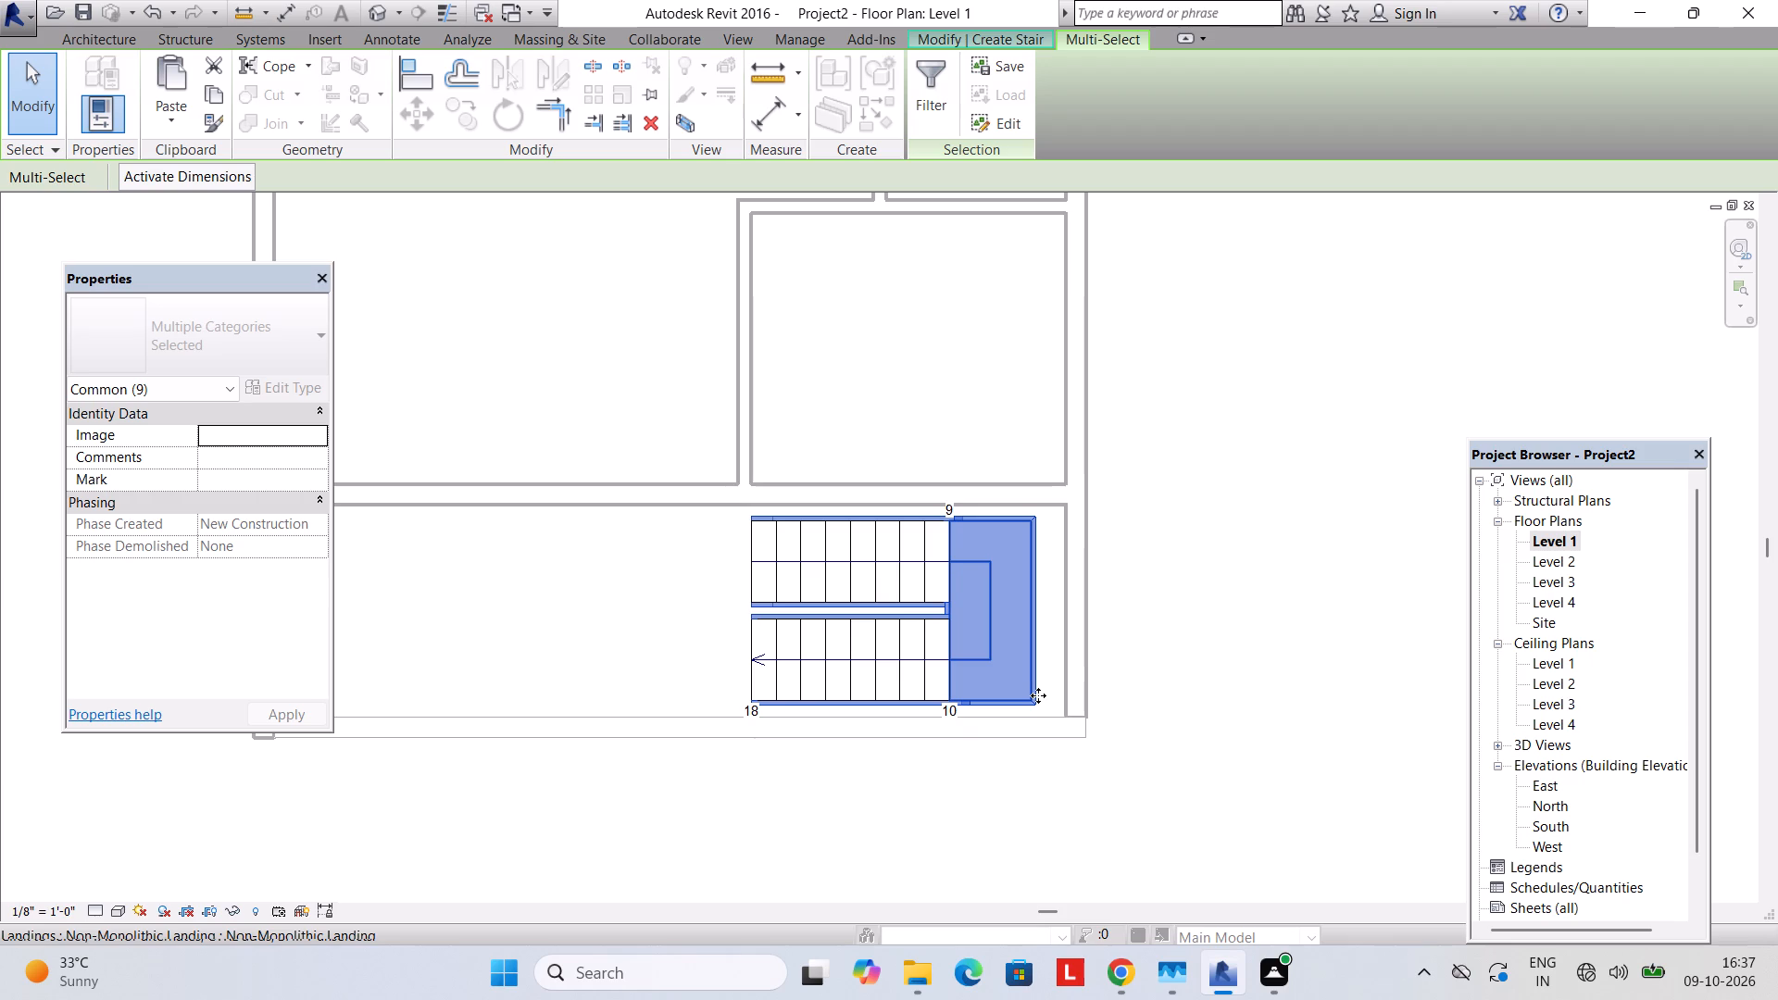
key("Right")
key("Right")
key("Right")
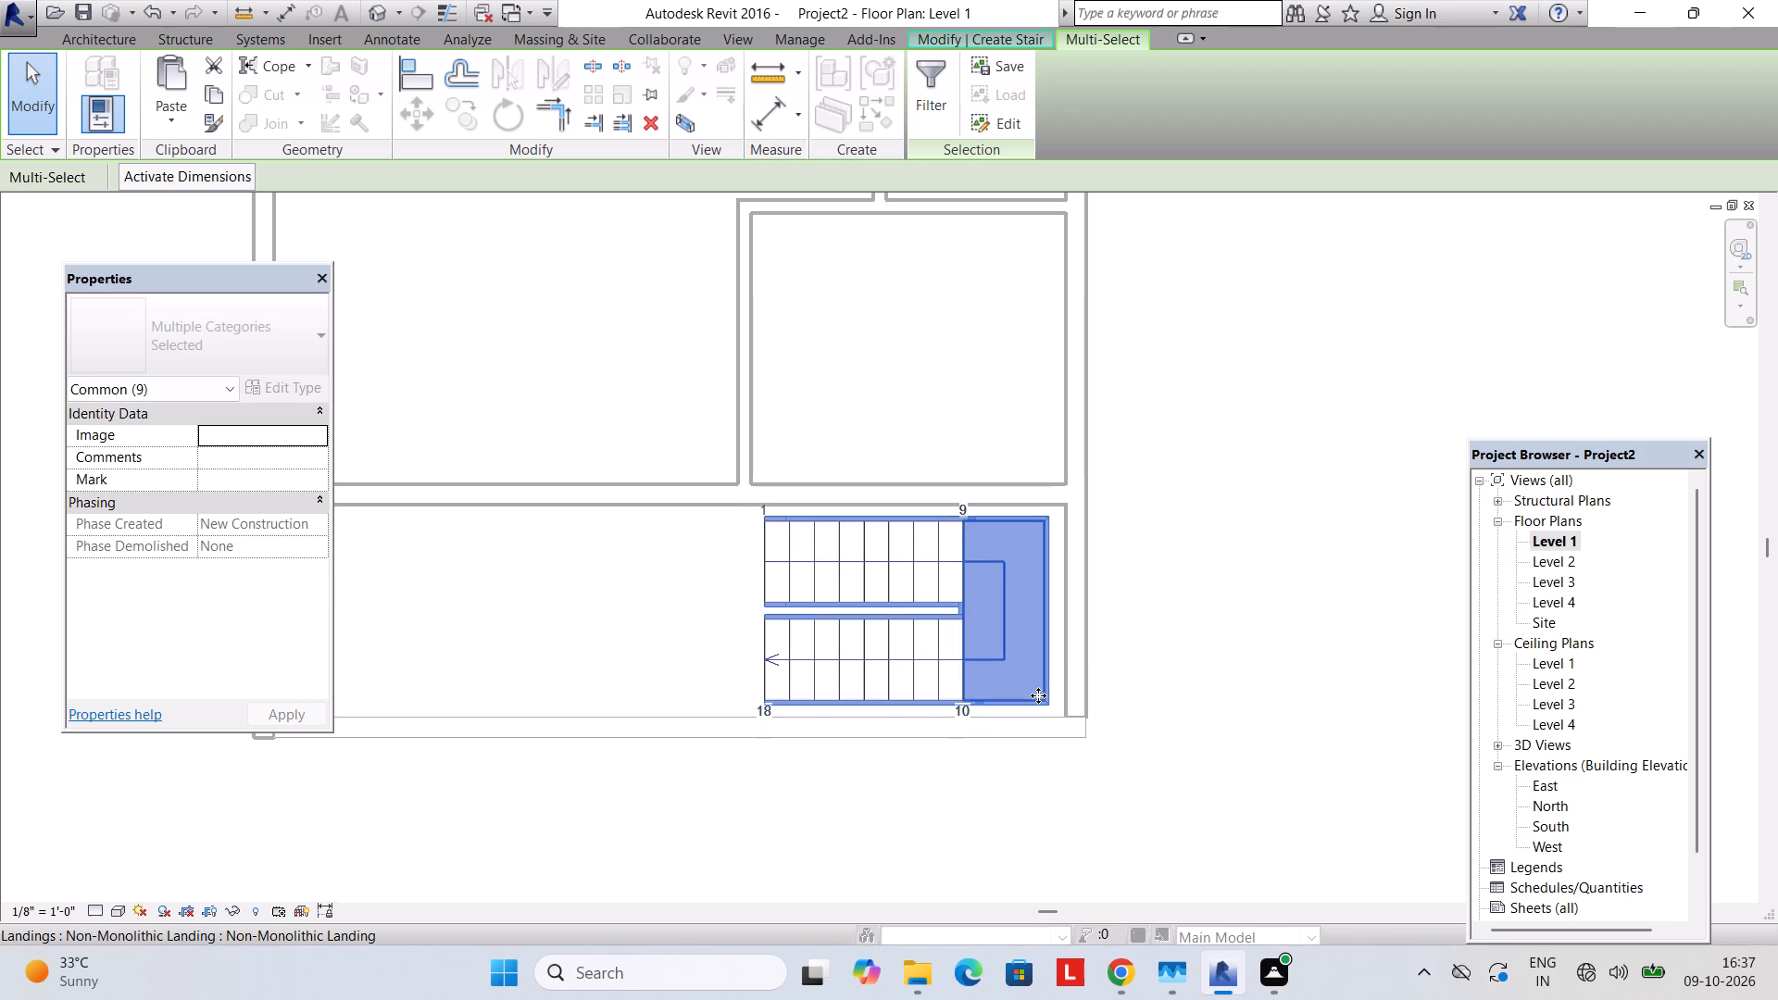
key("Right")
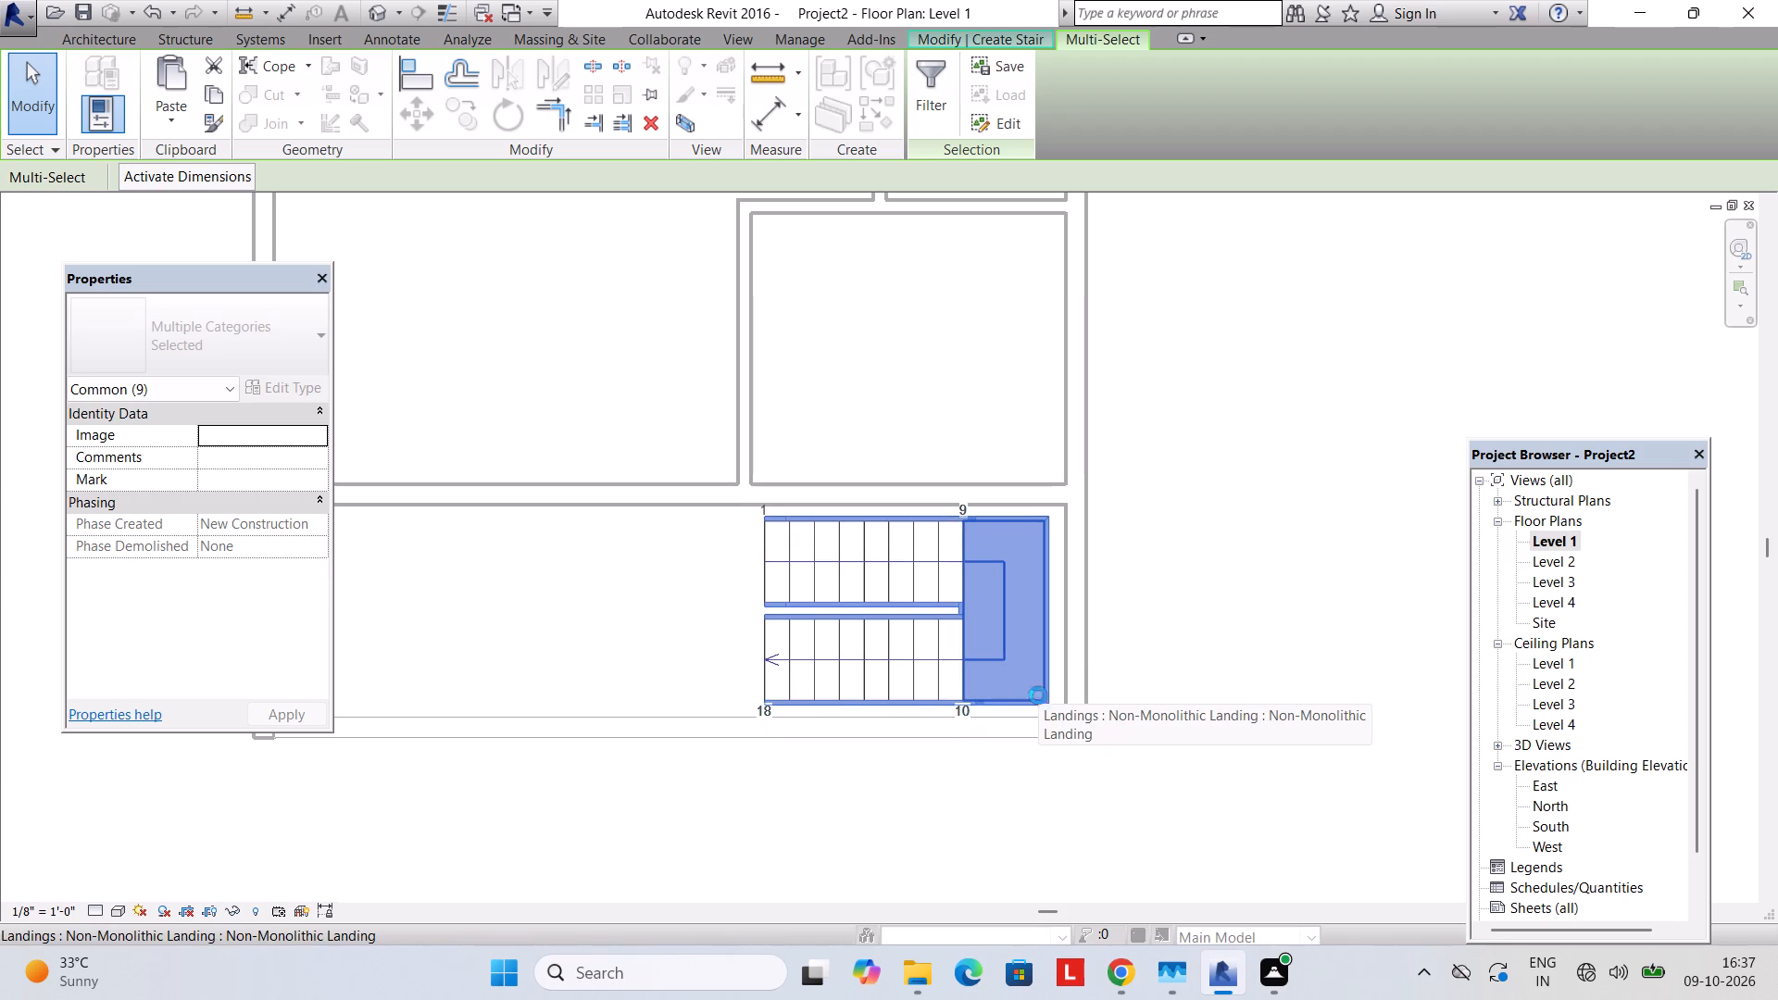
key("Down")
key("Right")
key("Up")
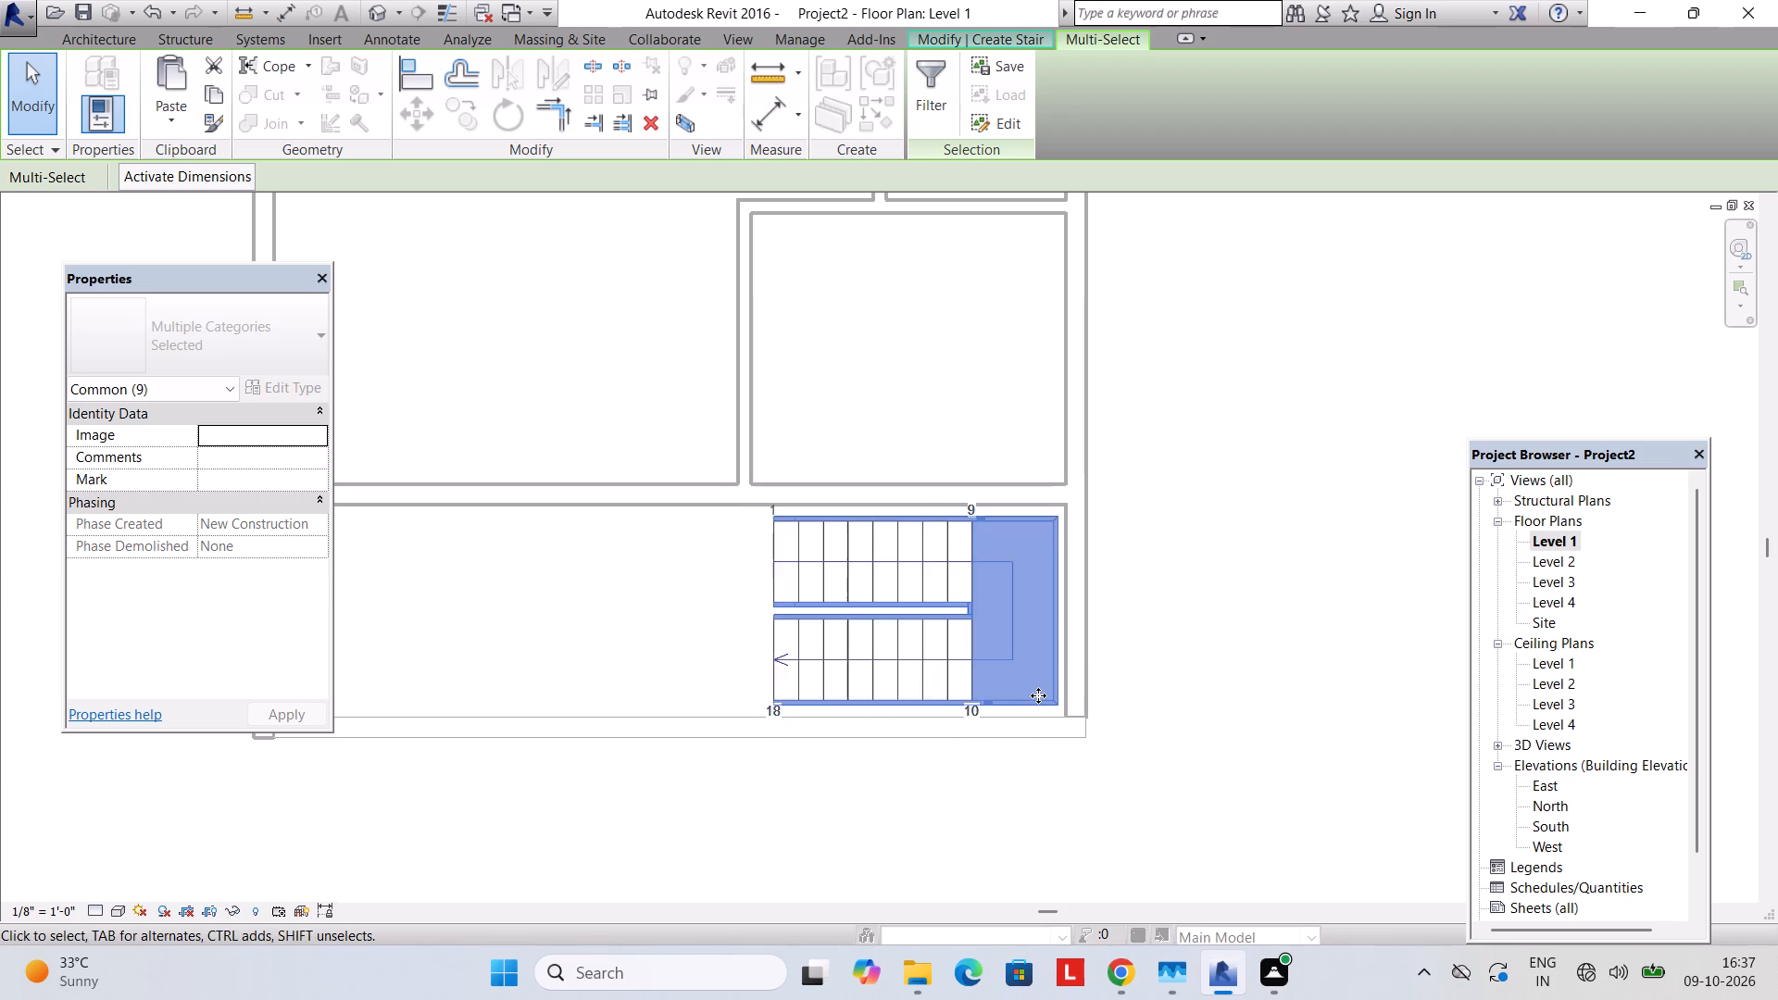
key("Escape")
Set the north run's width to 4'.
left_click(783, 554)
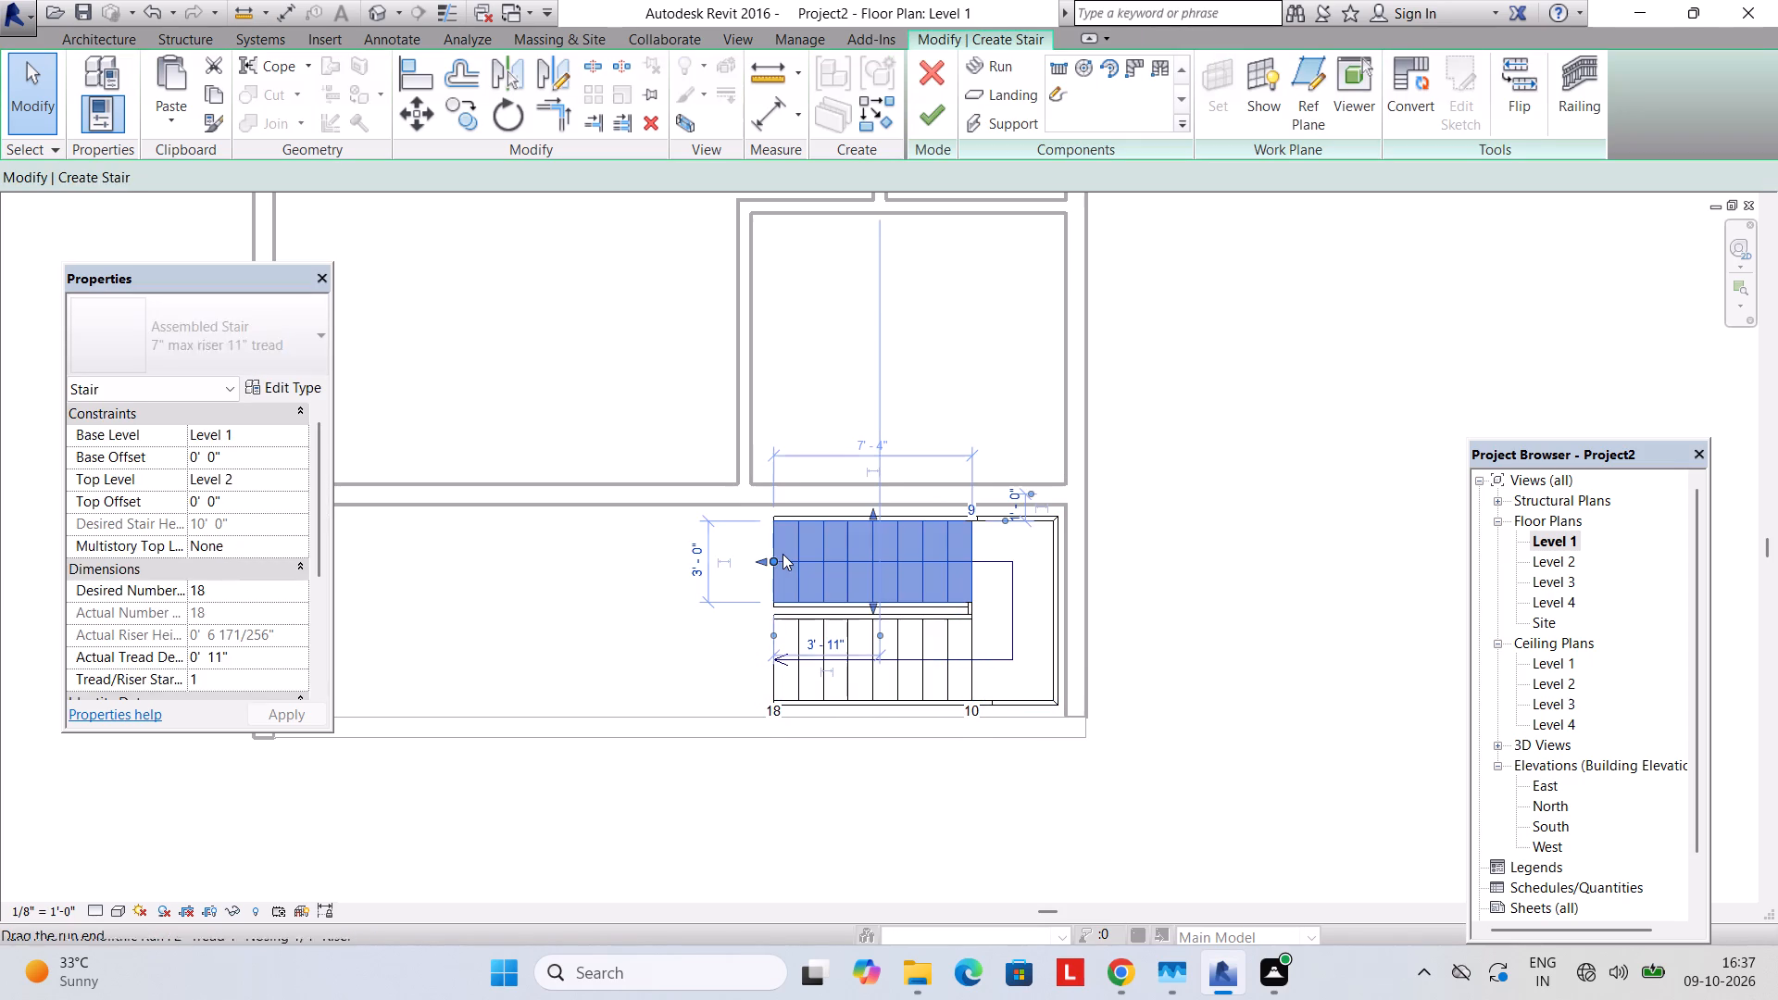
left_click(695, 564)
type("4'")
key("Return")
key("Escape")
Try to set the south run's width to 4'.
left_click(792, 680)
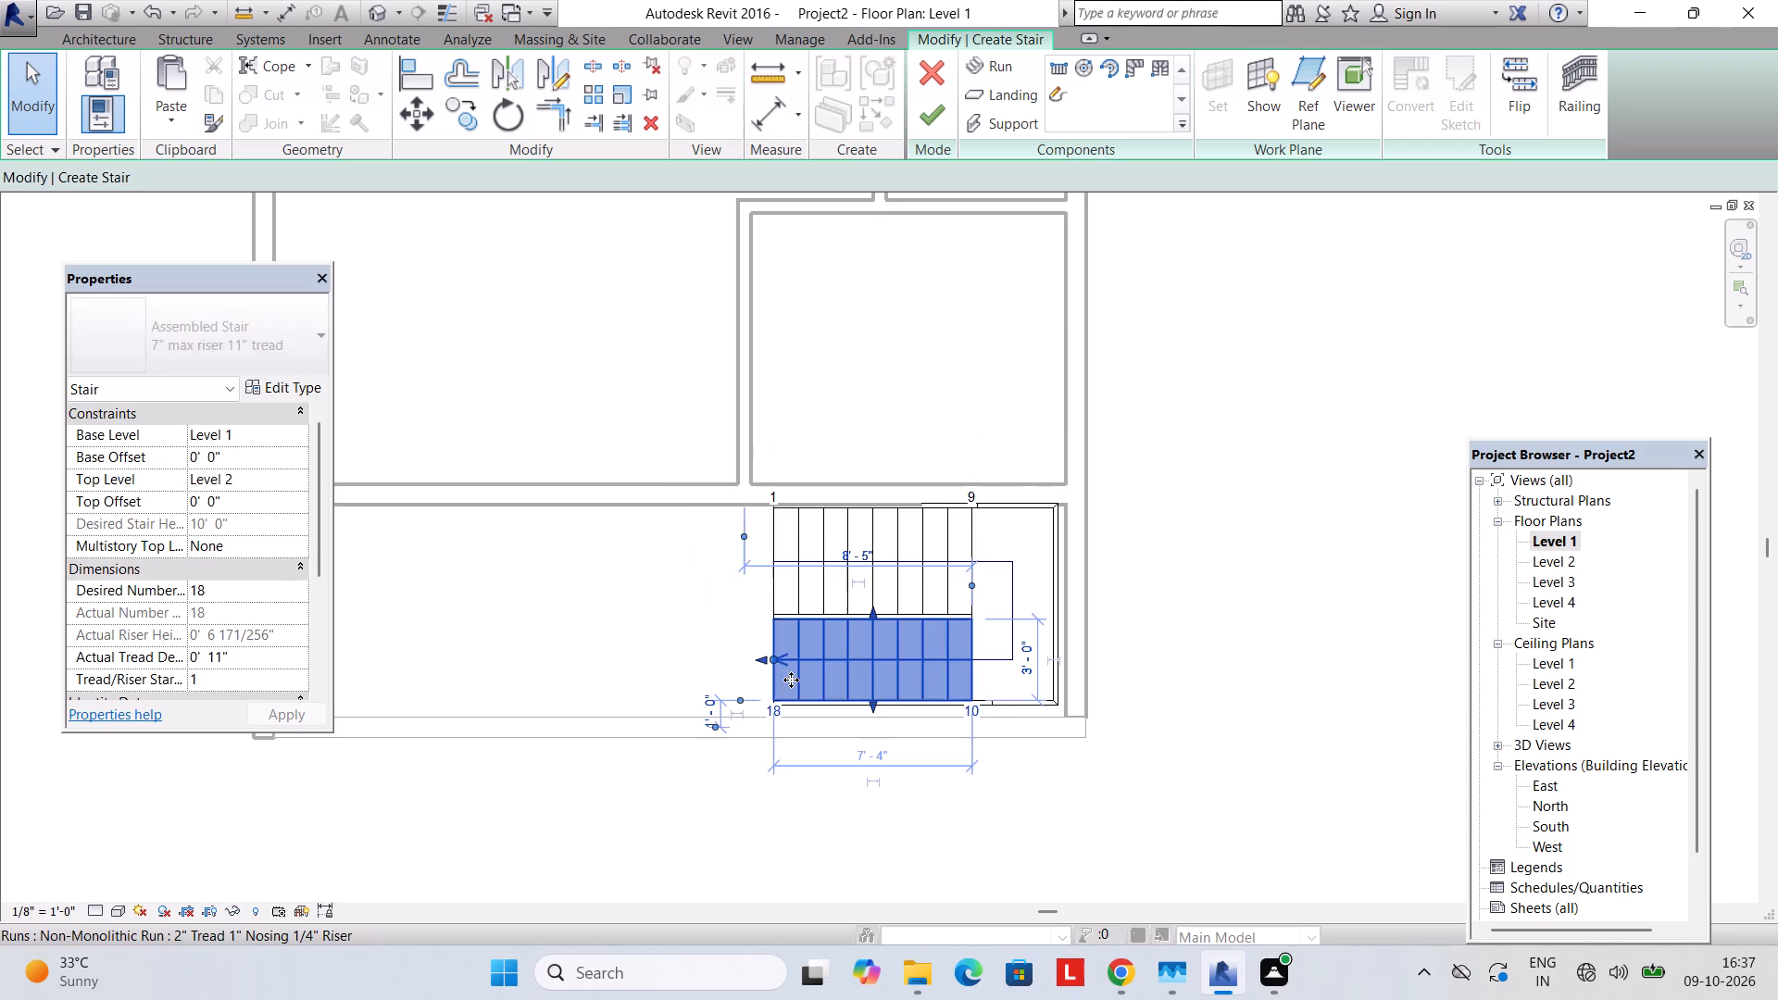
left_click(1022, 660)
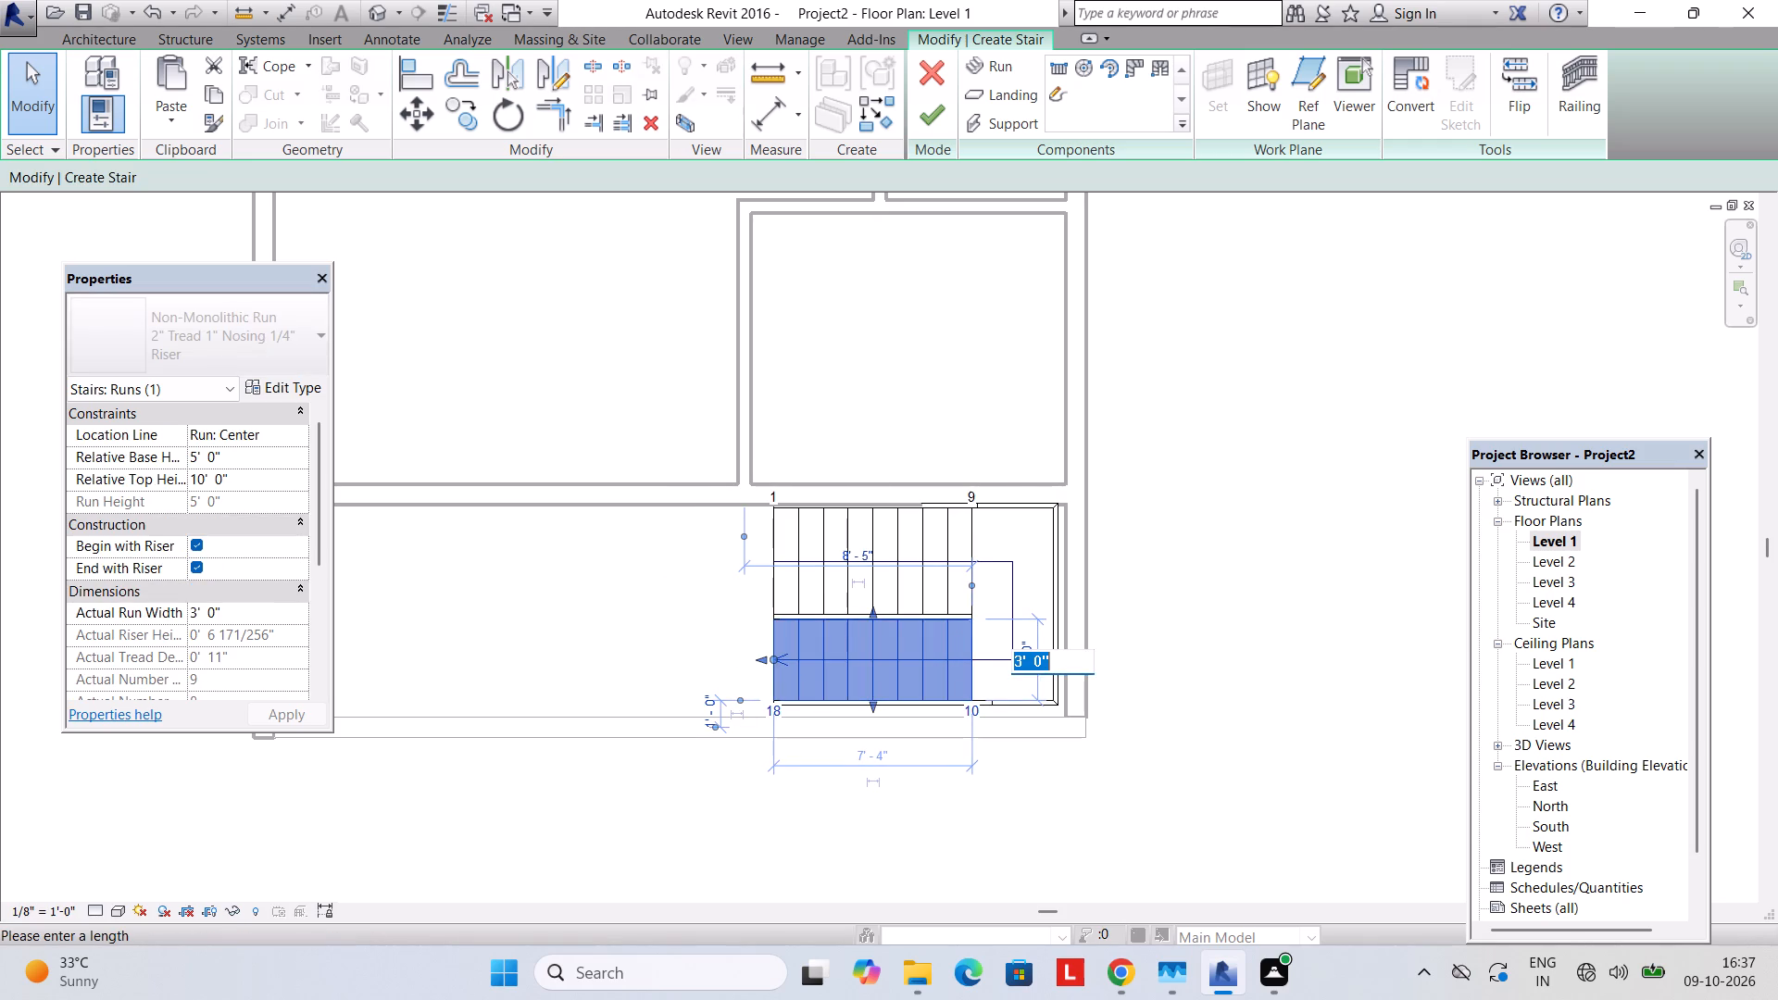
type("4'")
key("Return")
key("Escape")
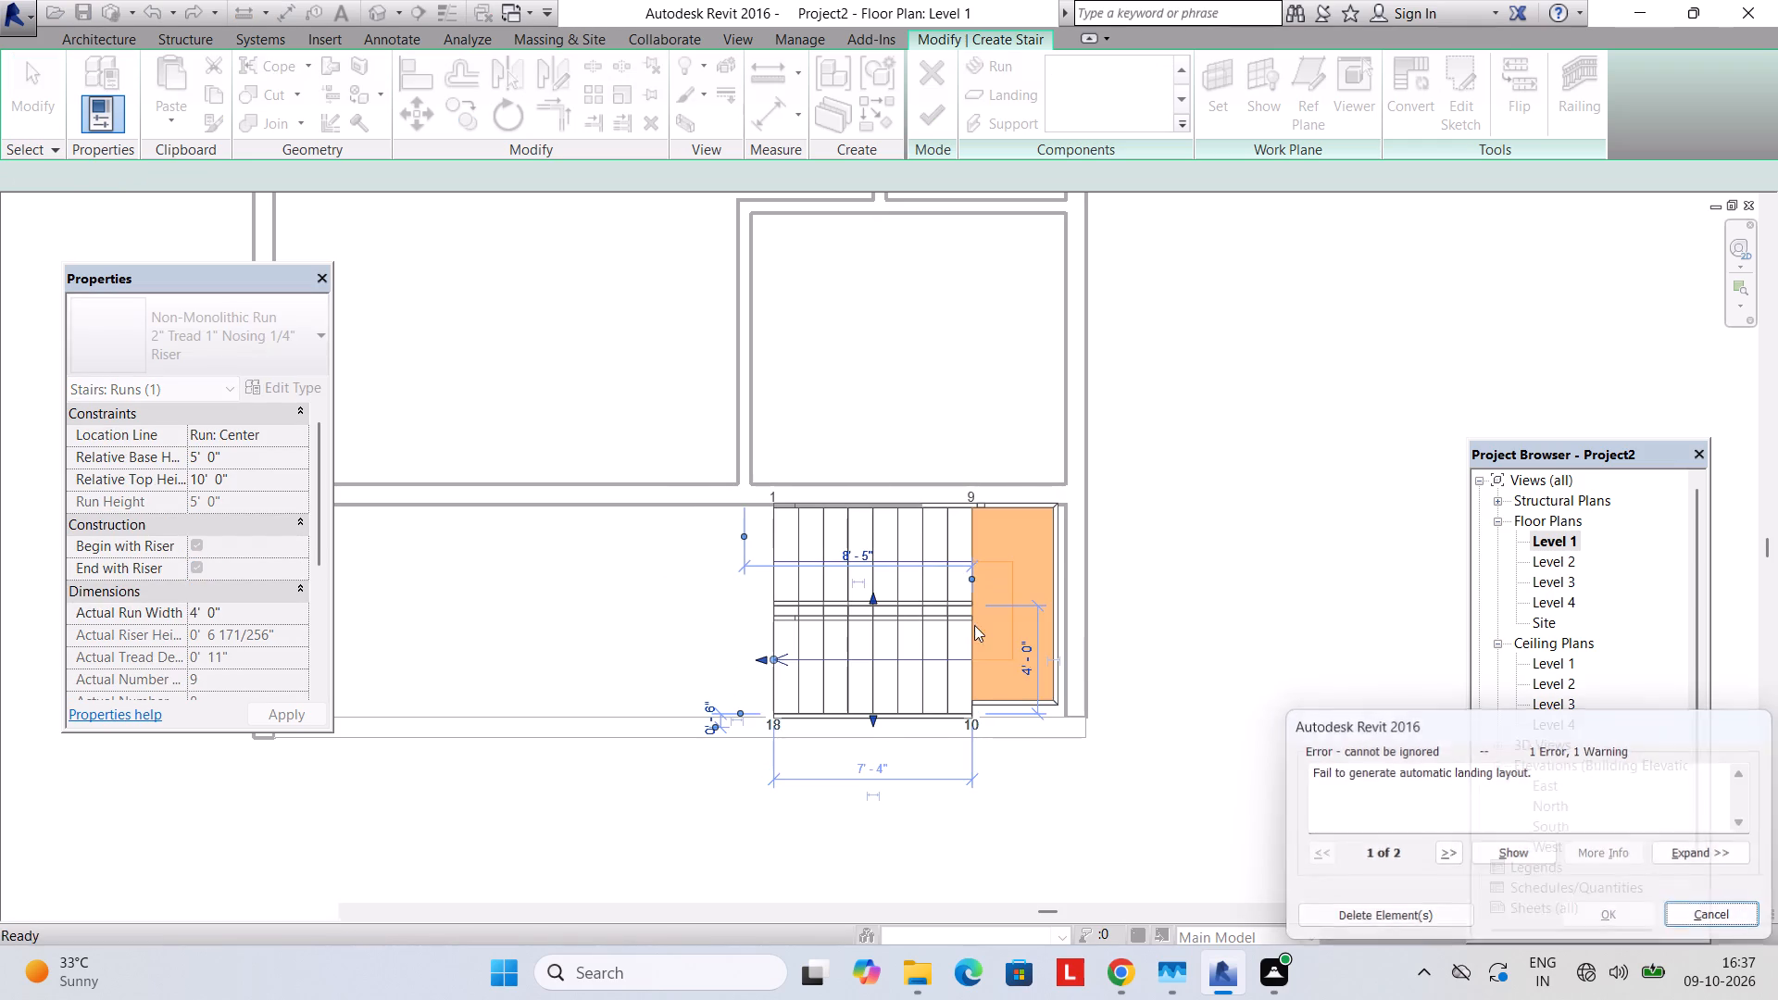
Nudge the whole stair slightly south between the room's walls and finish the stair.
scroll(969, 678, "up", 5)
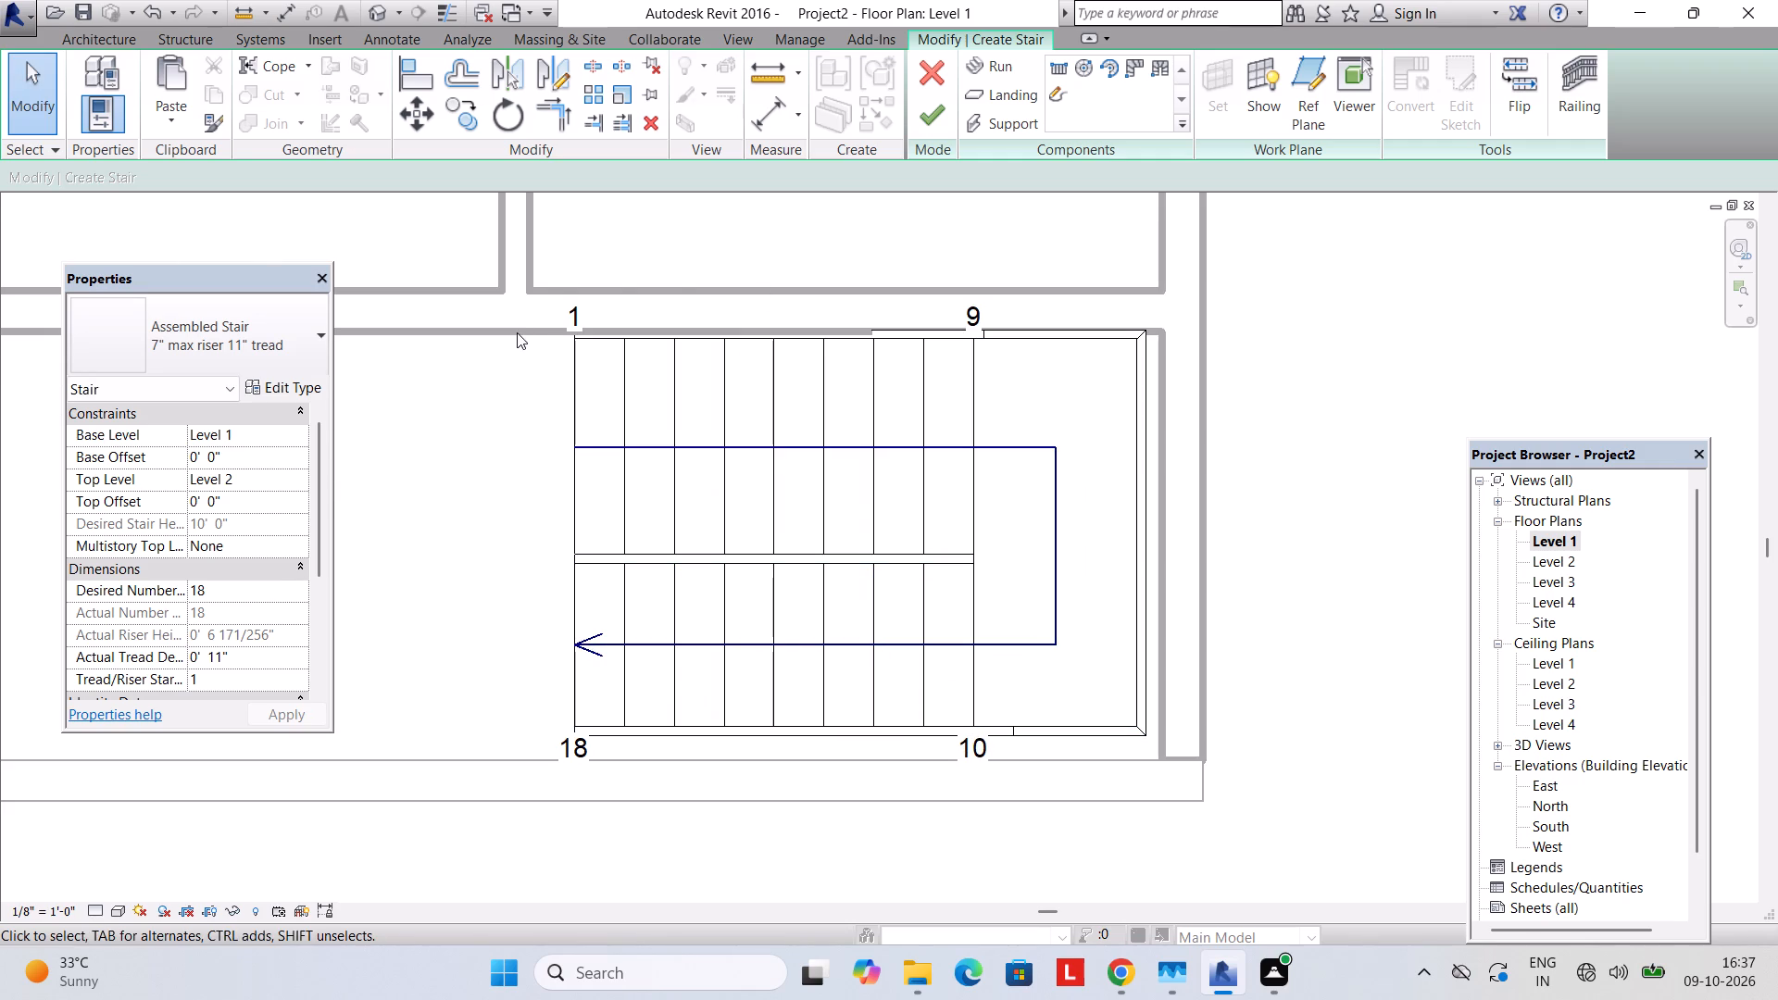
left_click_drag(523, 332, 1153, 751)
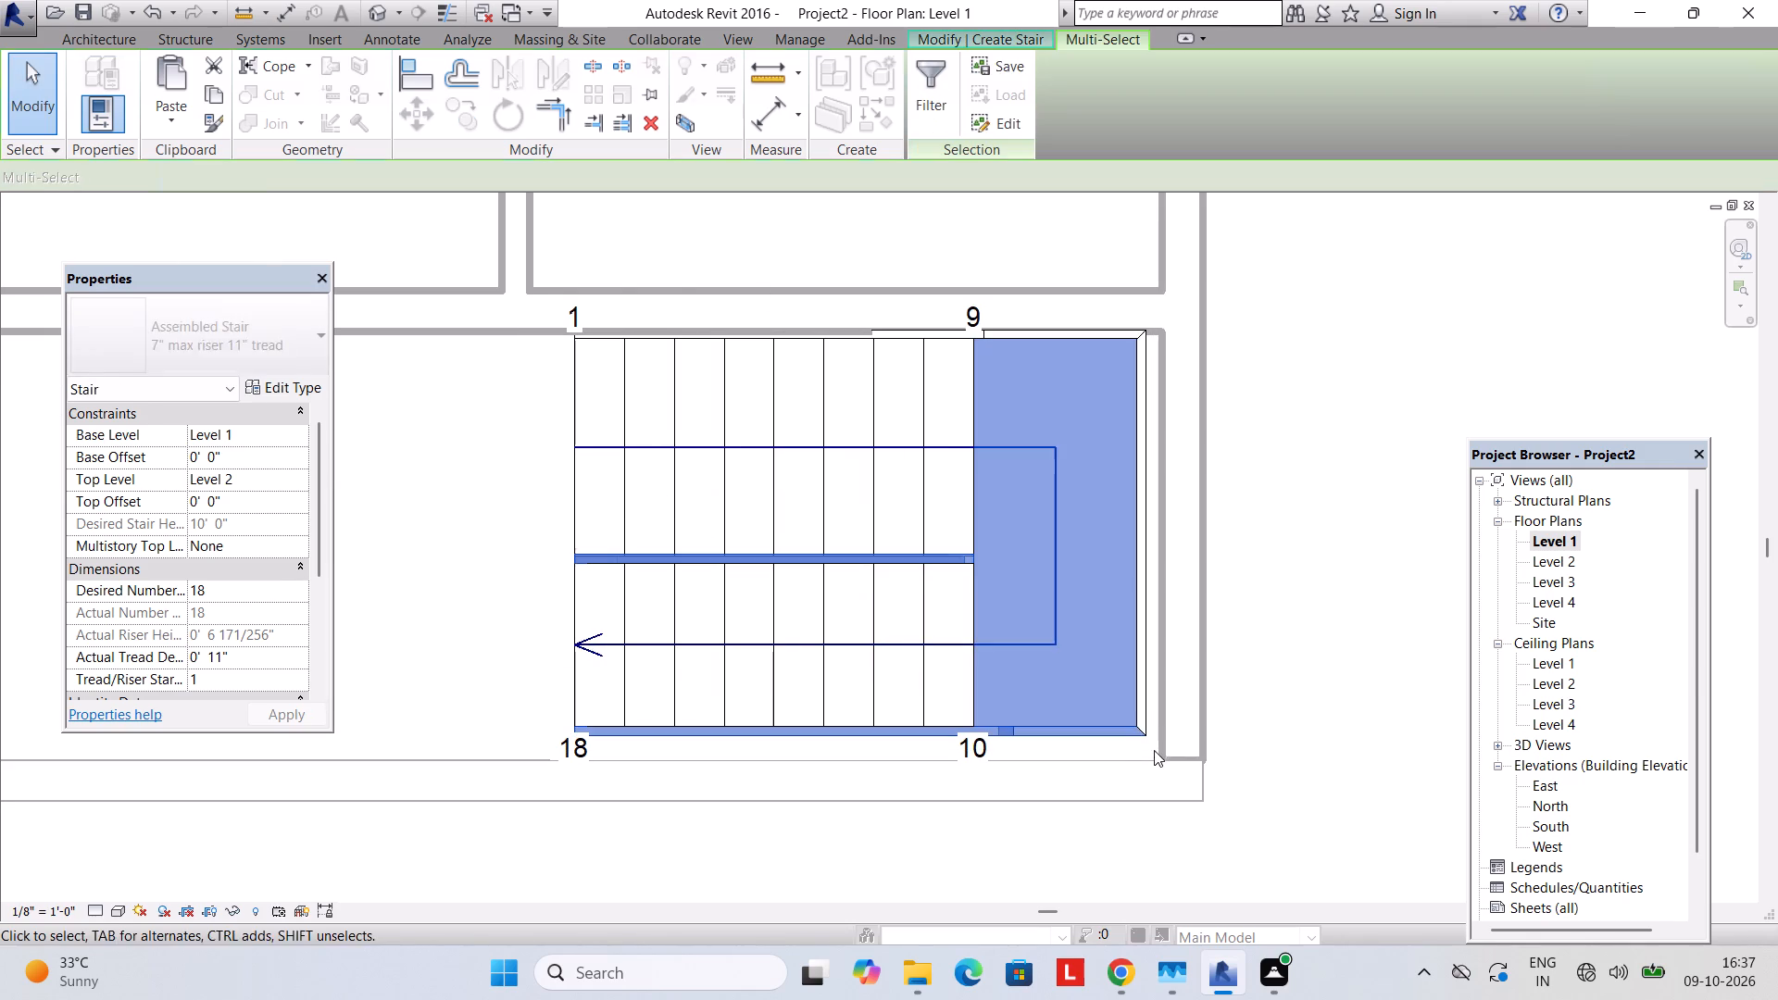
key("Down")
key("Down")
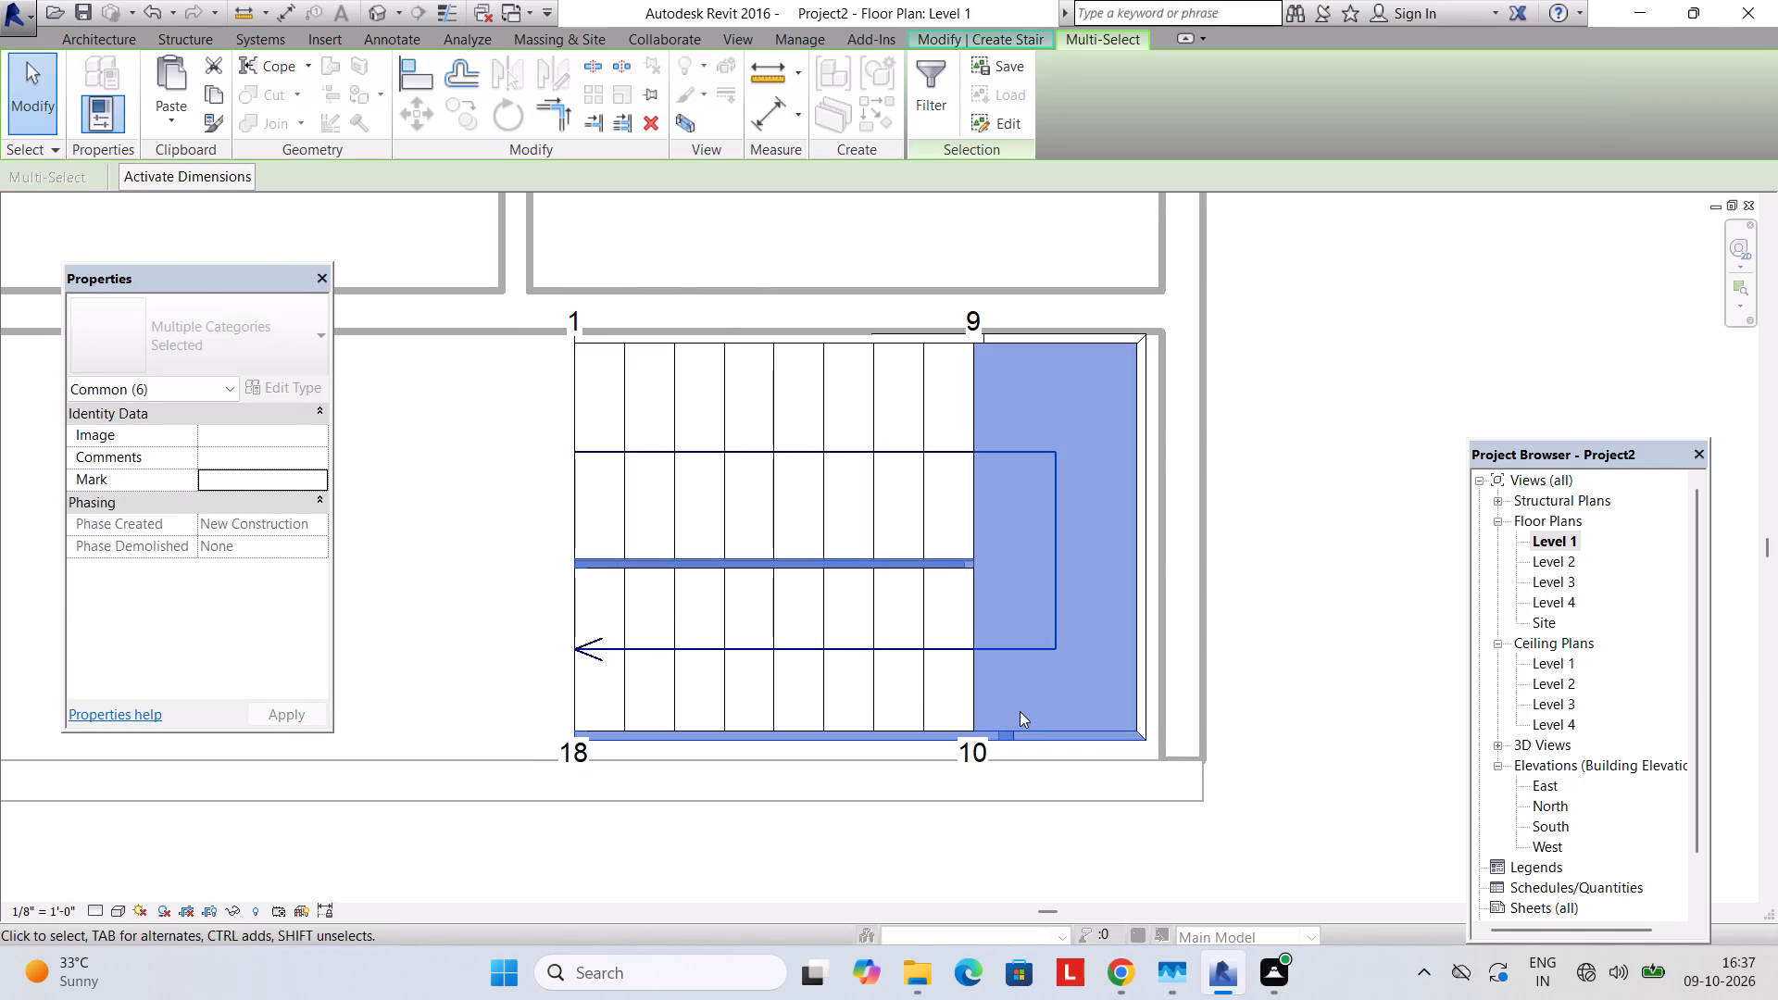
key("Escape")
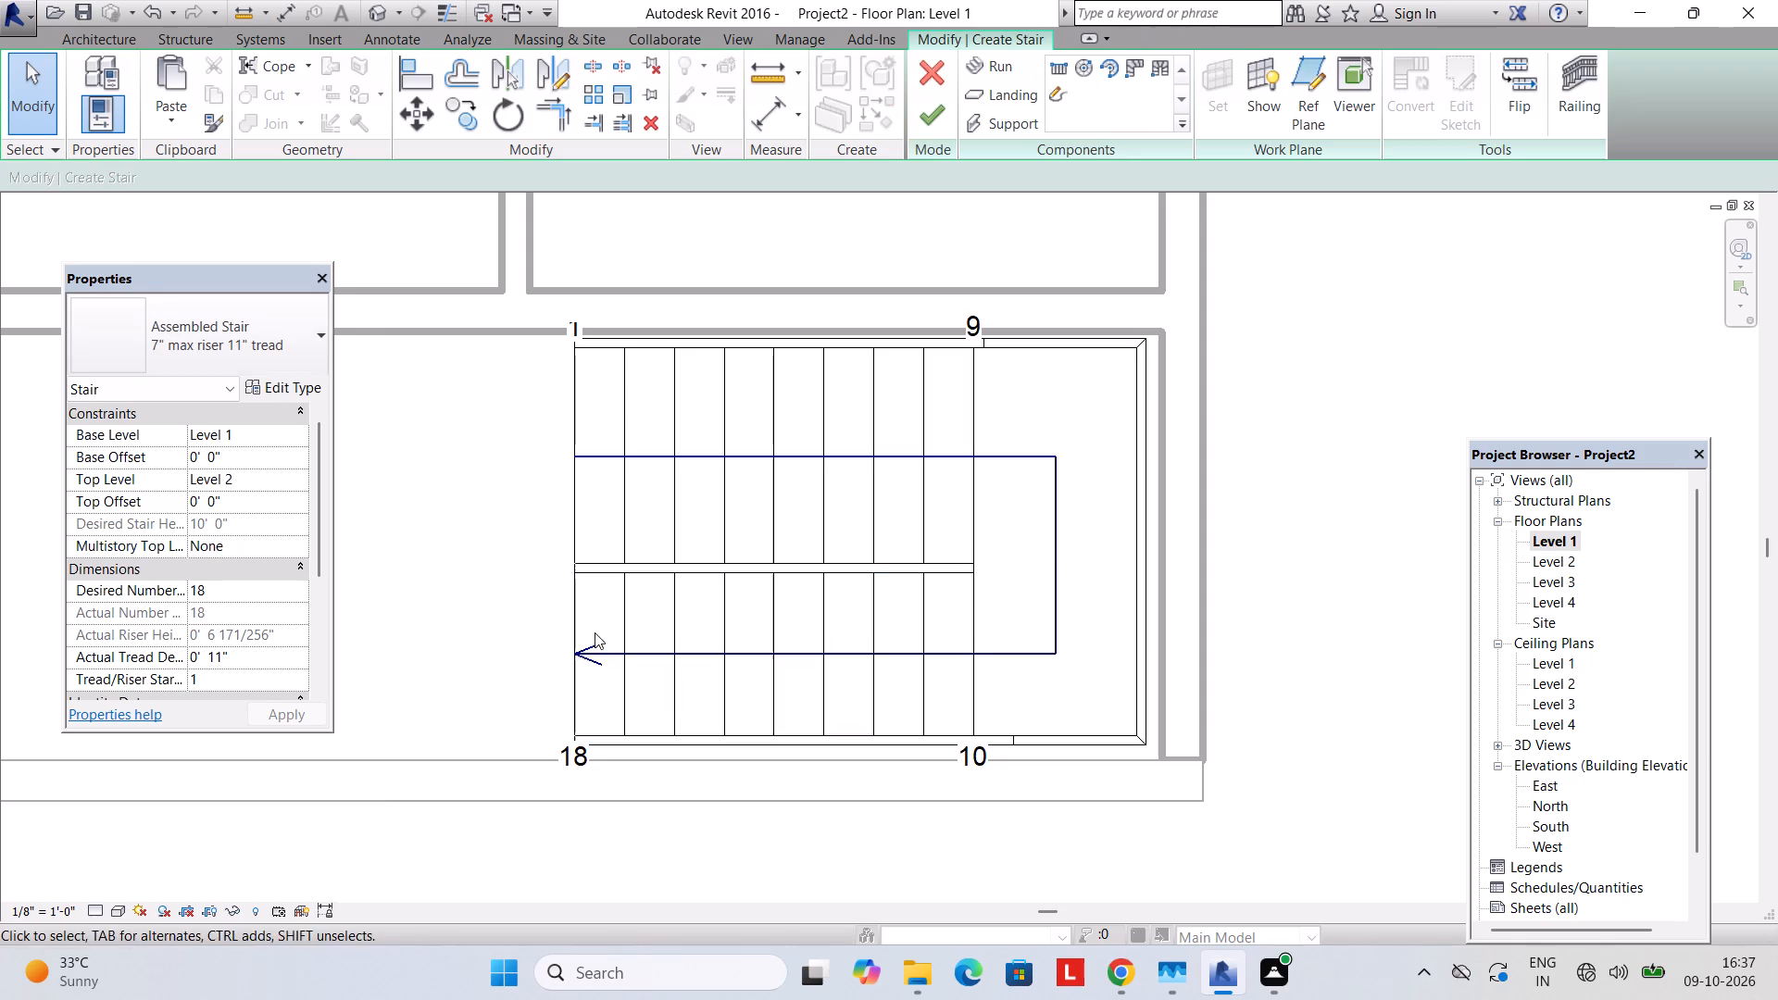
left_click(921, 106)
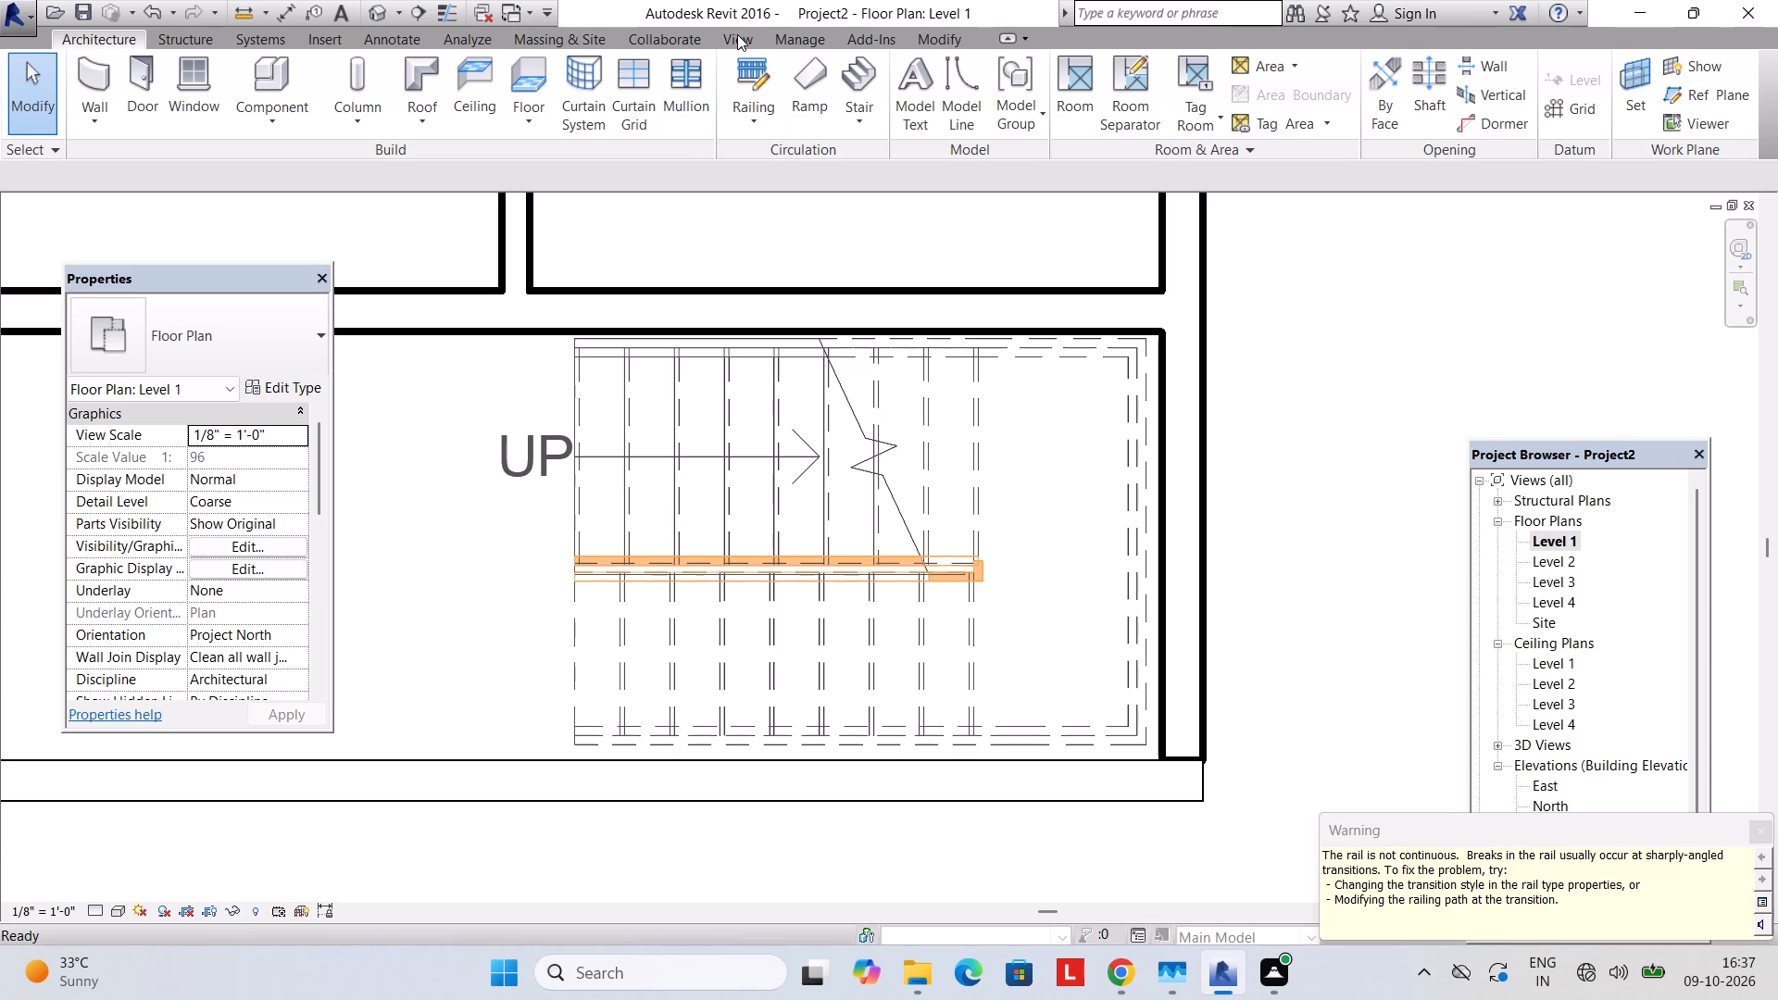
Examine the stair's runs, landing and railings in the 3D view.
left_click(737, 34)
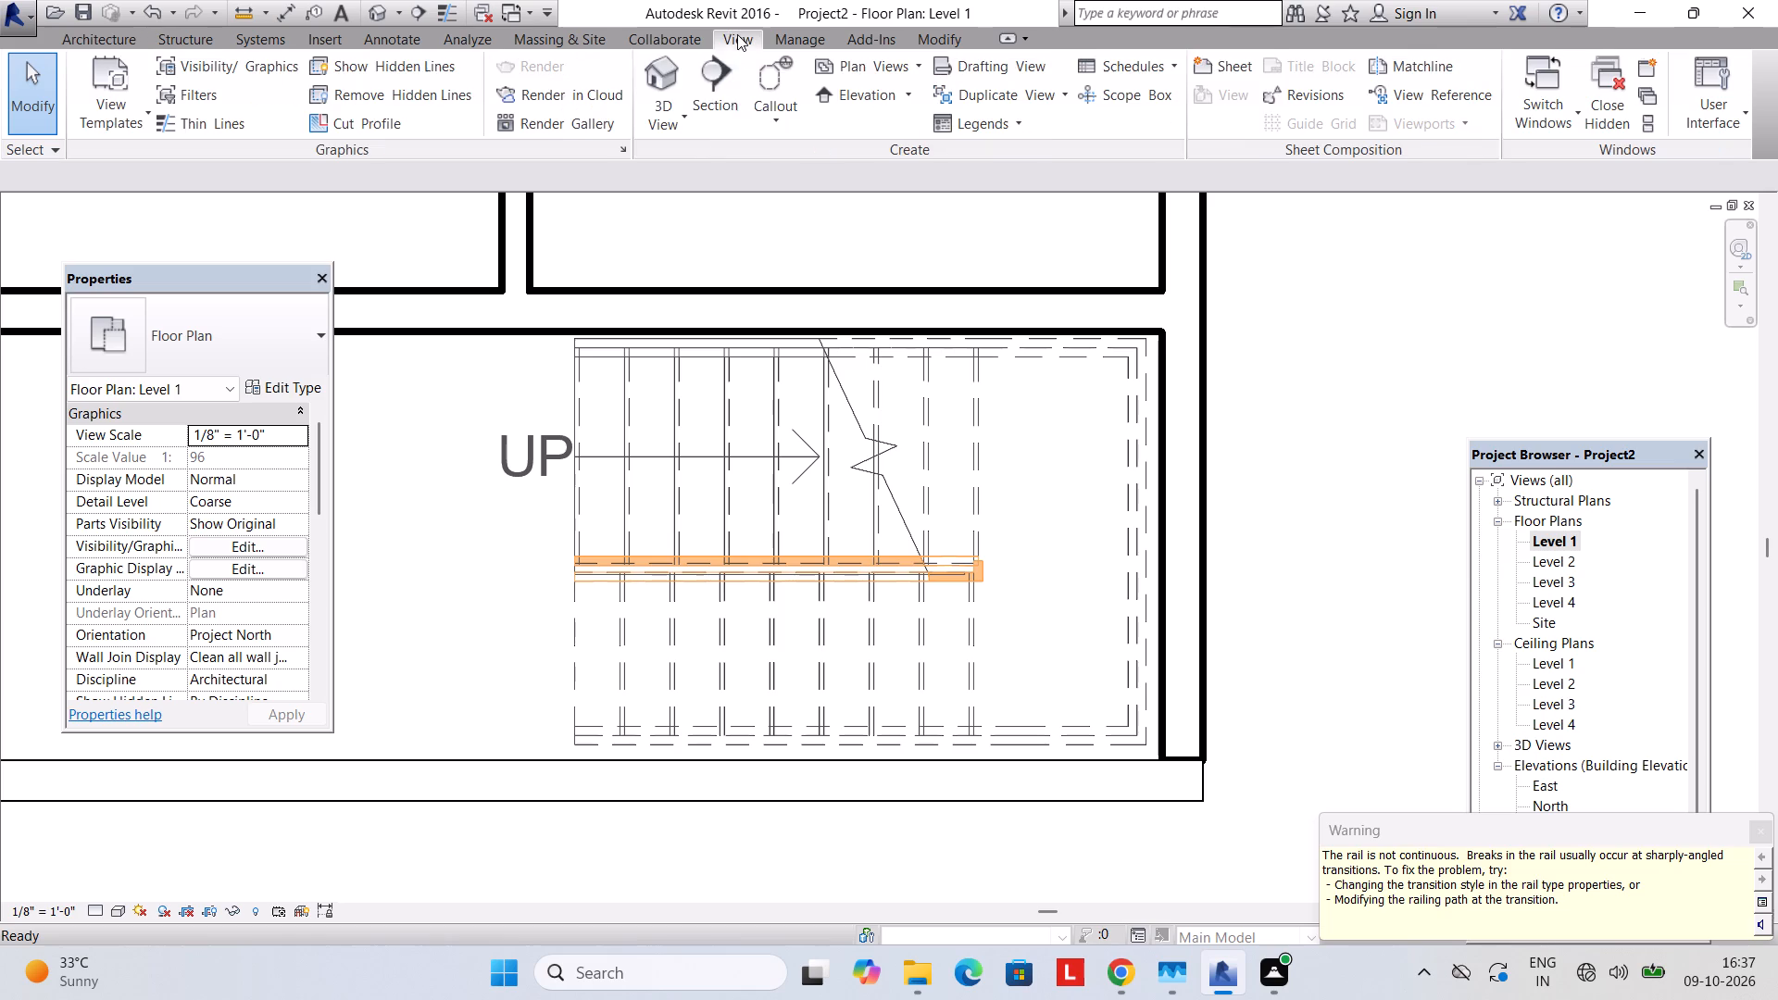
left_click(679, 110)
left_click(711, 169)
middle_click_drag(798, 396, 895, 464, "shift")
scroll(947, 276, "up", 5)
middle_click_drag(952, 381, 903, 419)
middle_click_drag(1043, 495, 1009, 276)
middle_click_drag(1083, 582, 1157, 294)
middle_click_drag(1168, 490, 1192, 431, "shift")
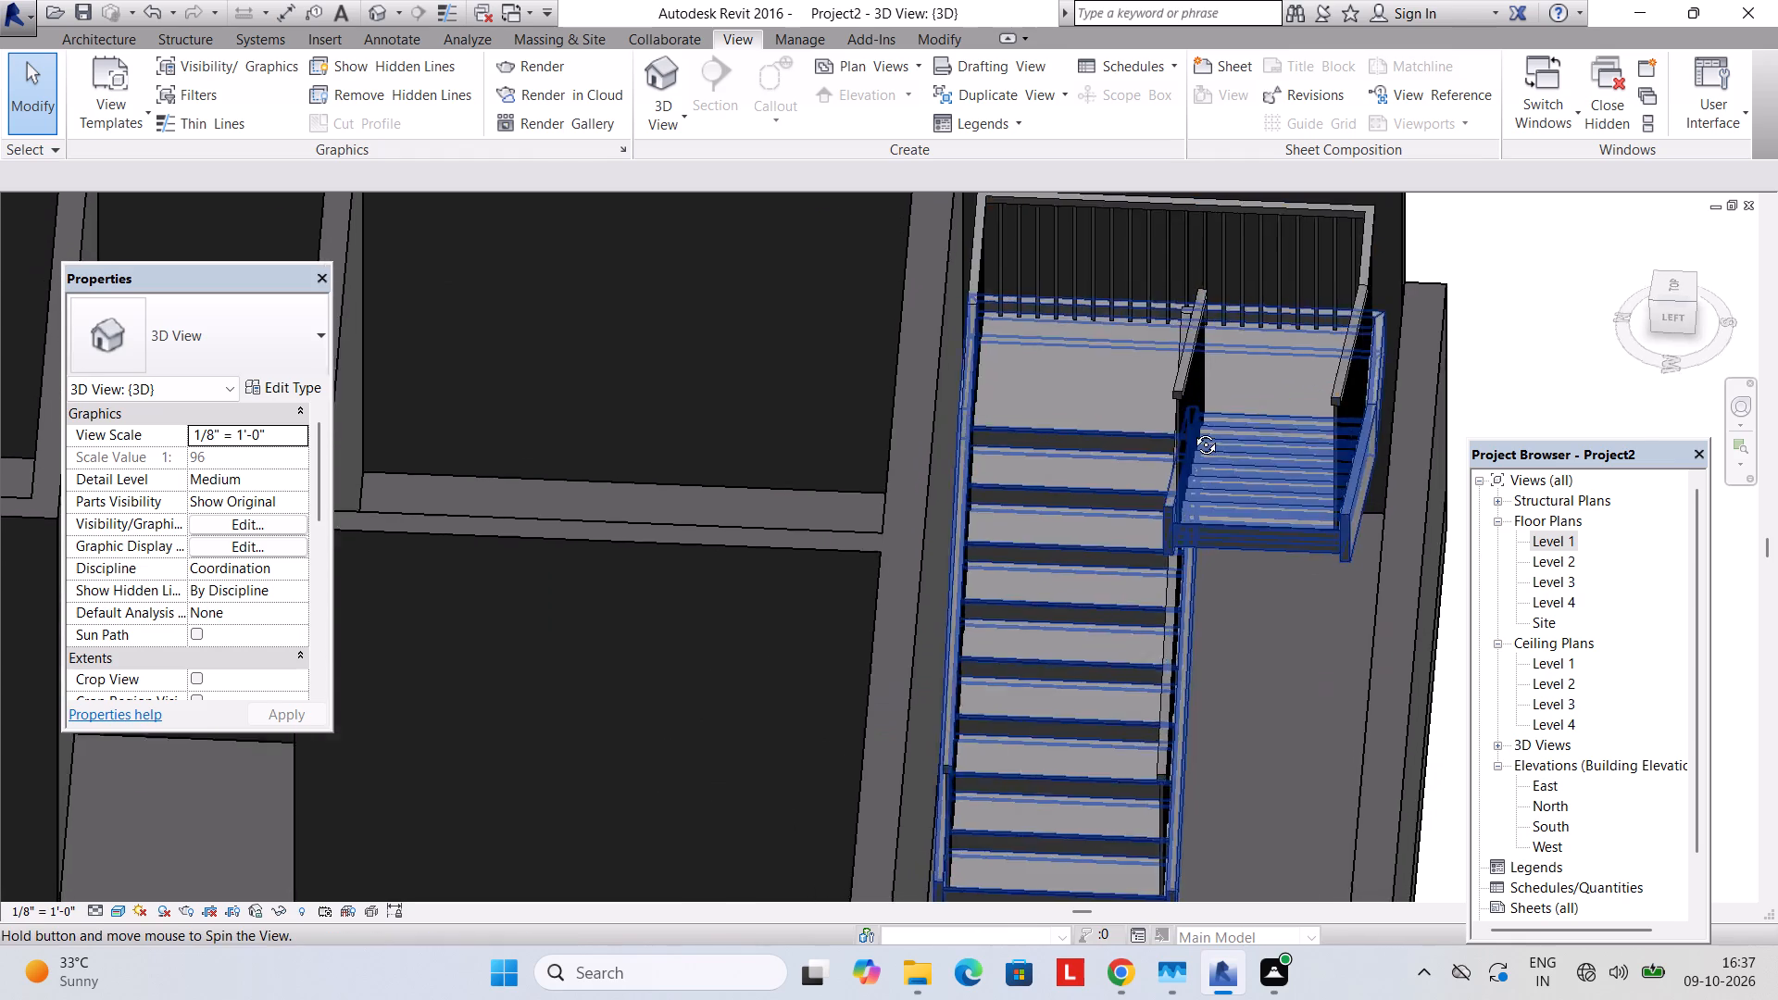
middle_click_drag(1192, 431, 1208, 320, "shift")
middle_click_drag(1131, 563, 1113, 611, "shift")
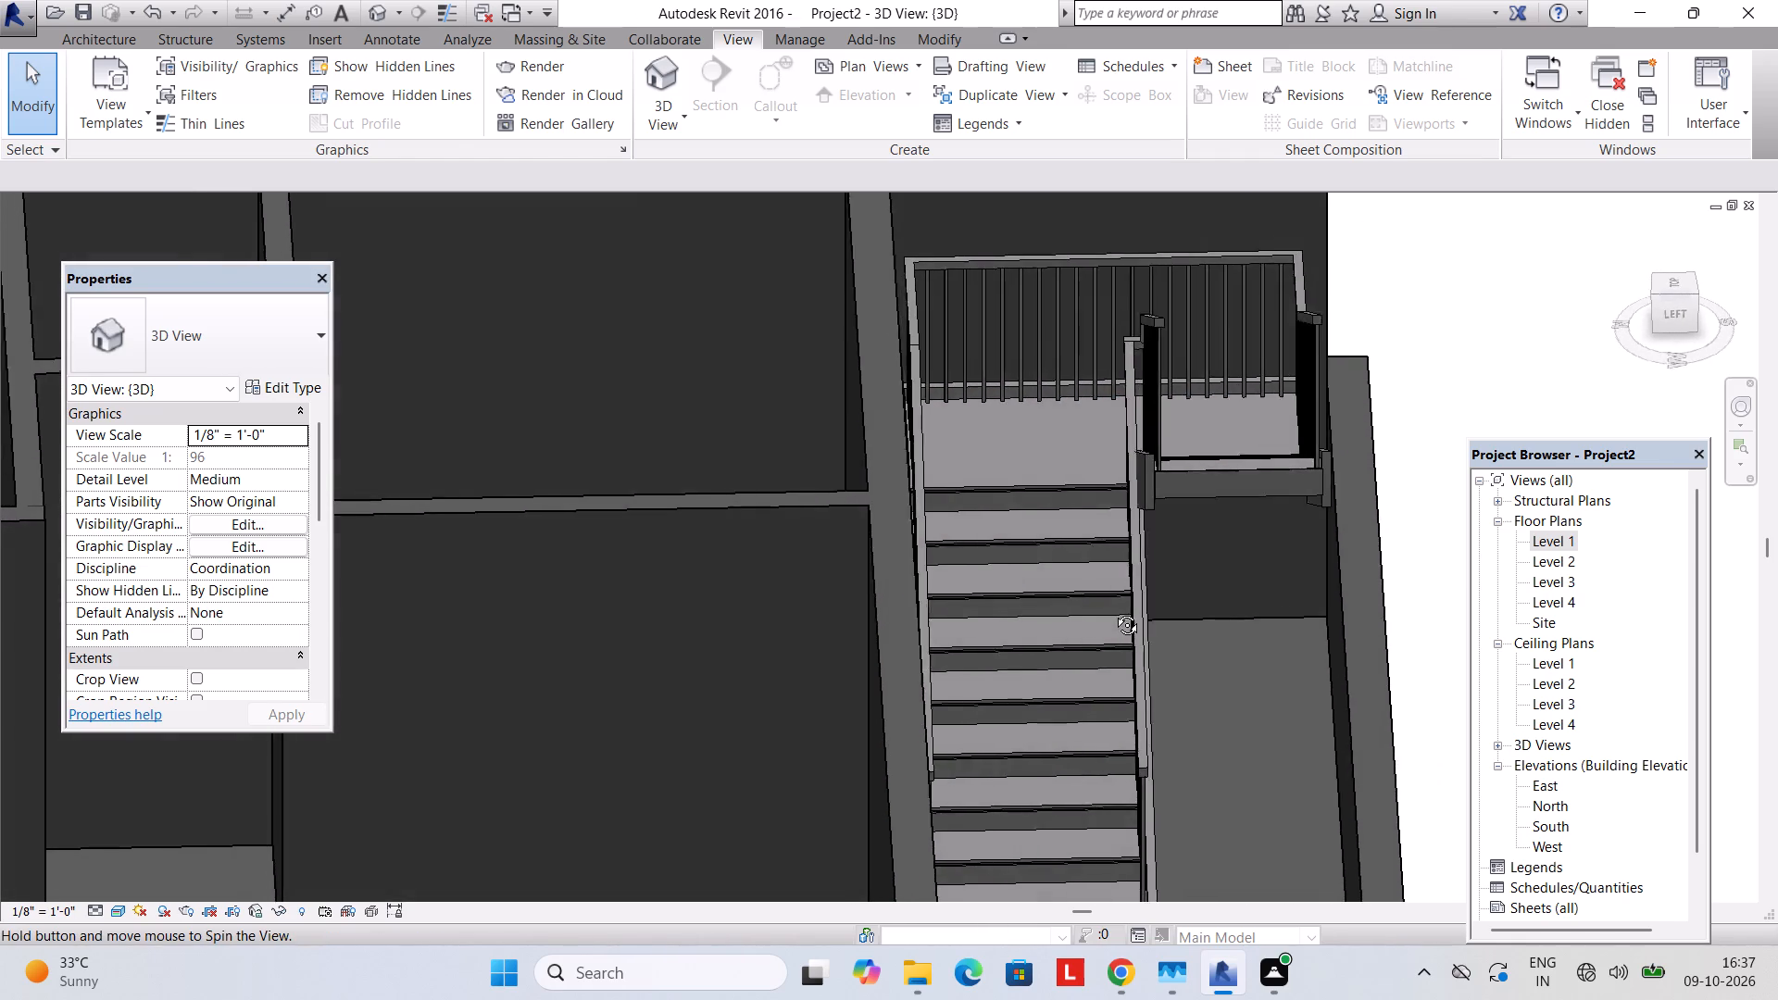
middle_click_drag(1113, 611, 1110, 661, "shift")
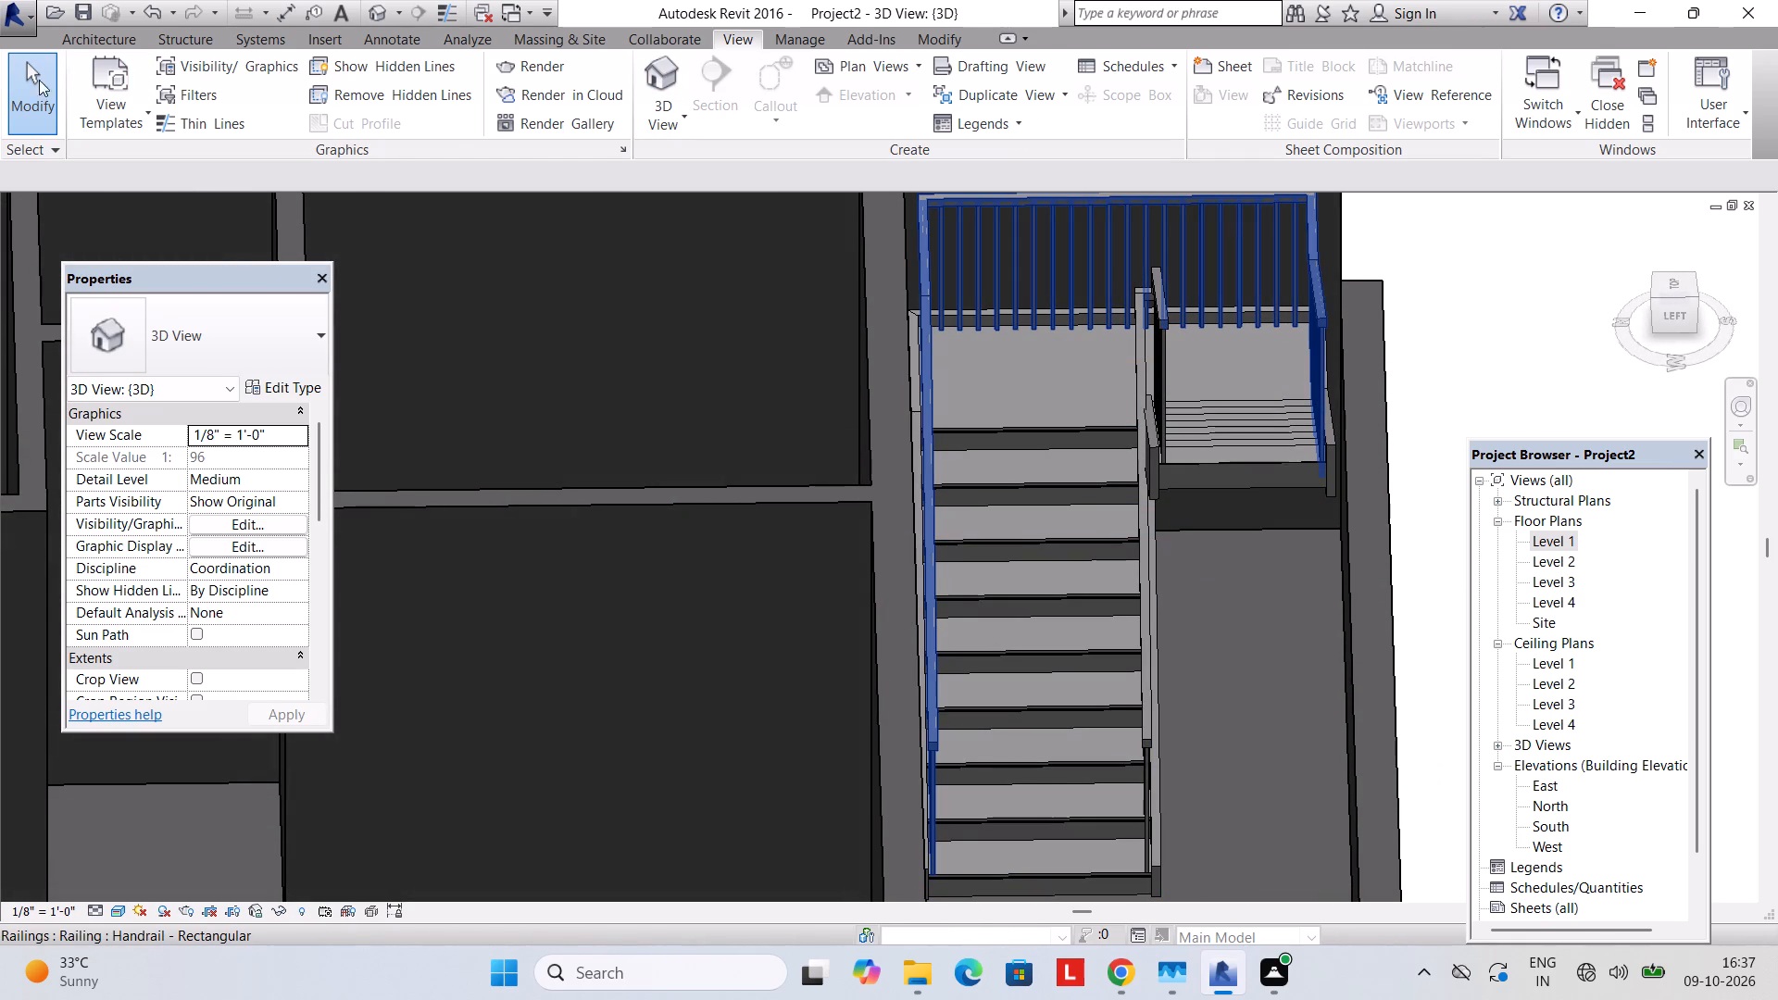
left_click(102, 45)
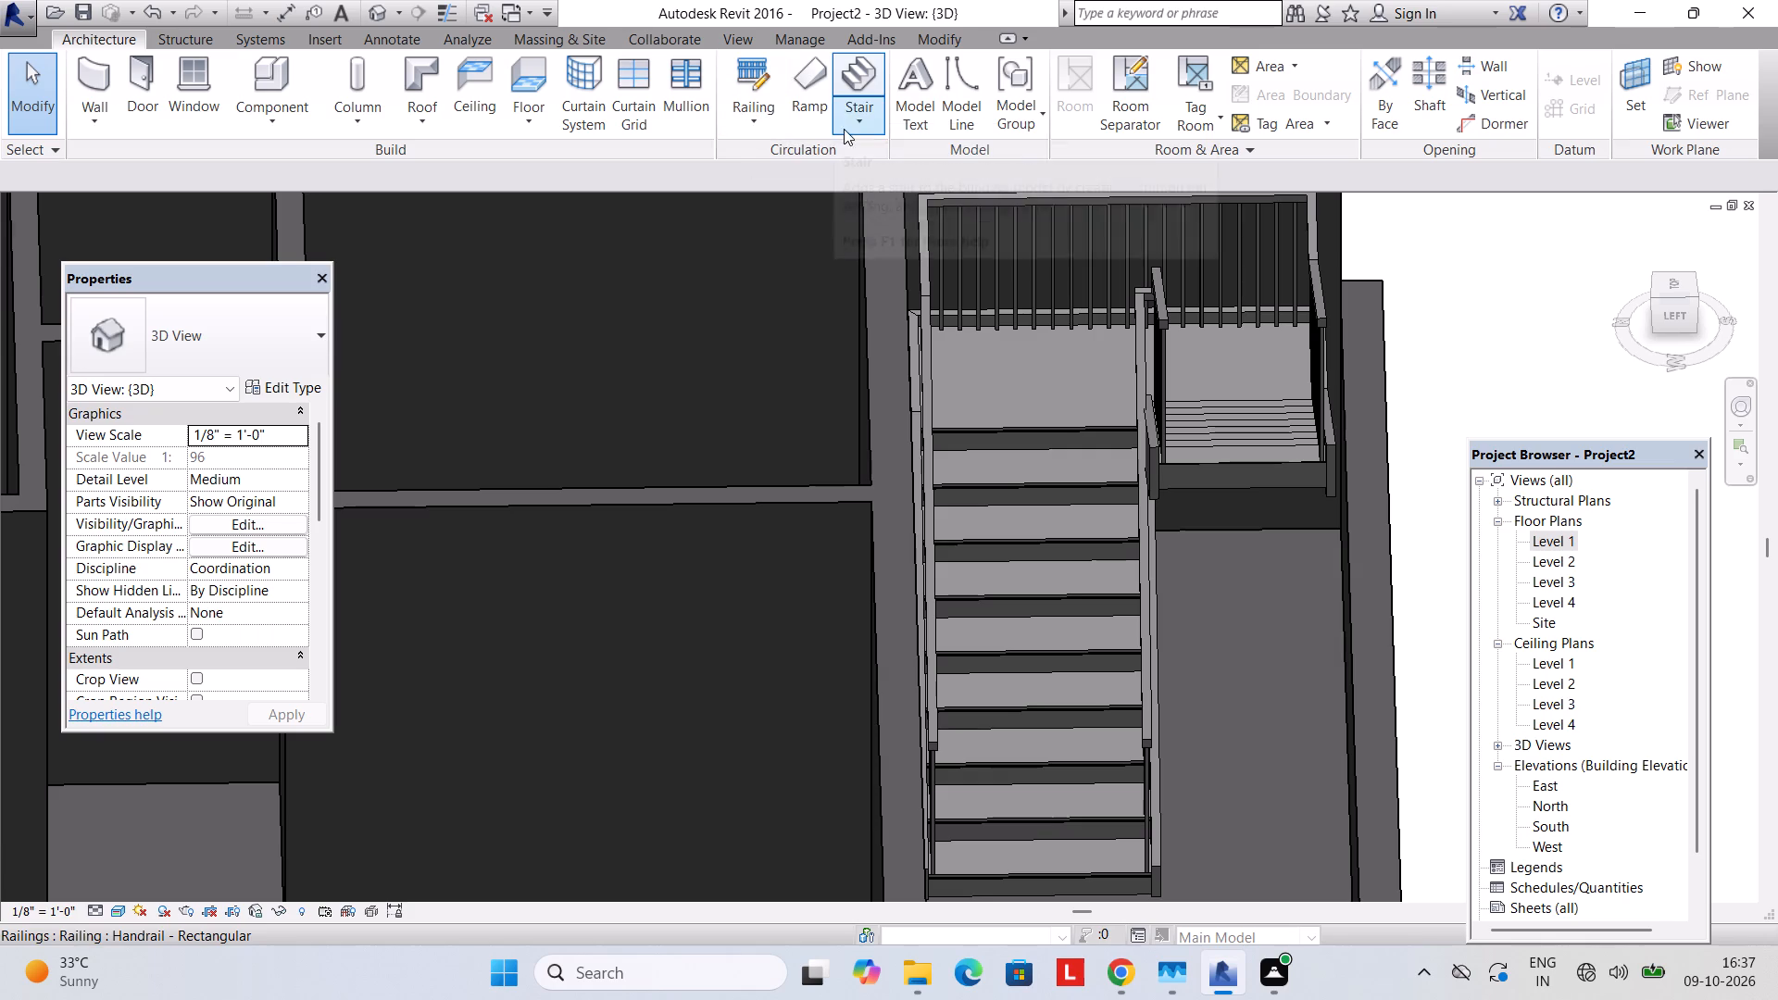
left_click(1070, 388)
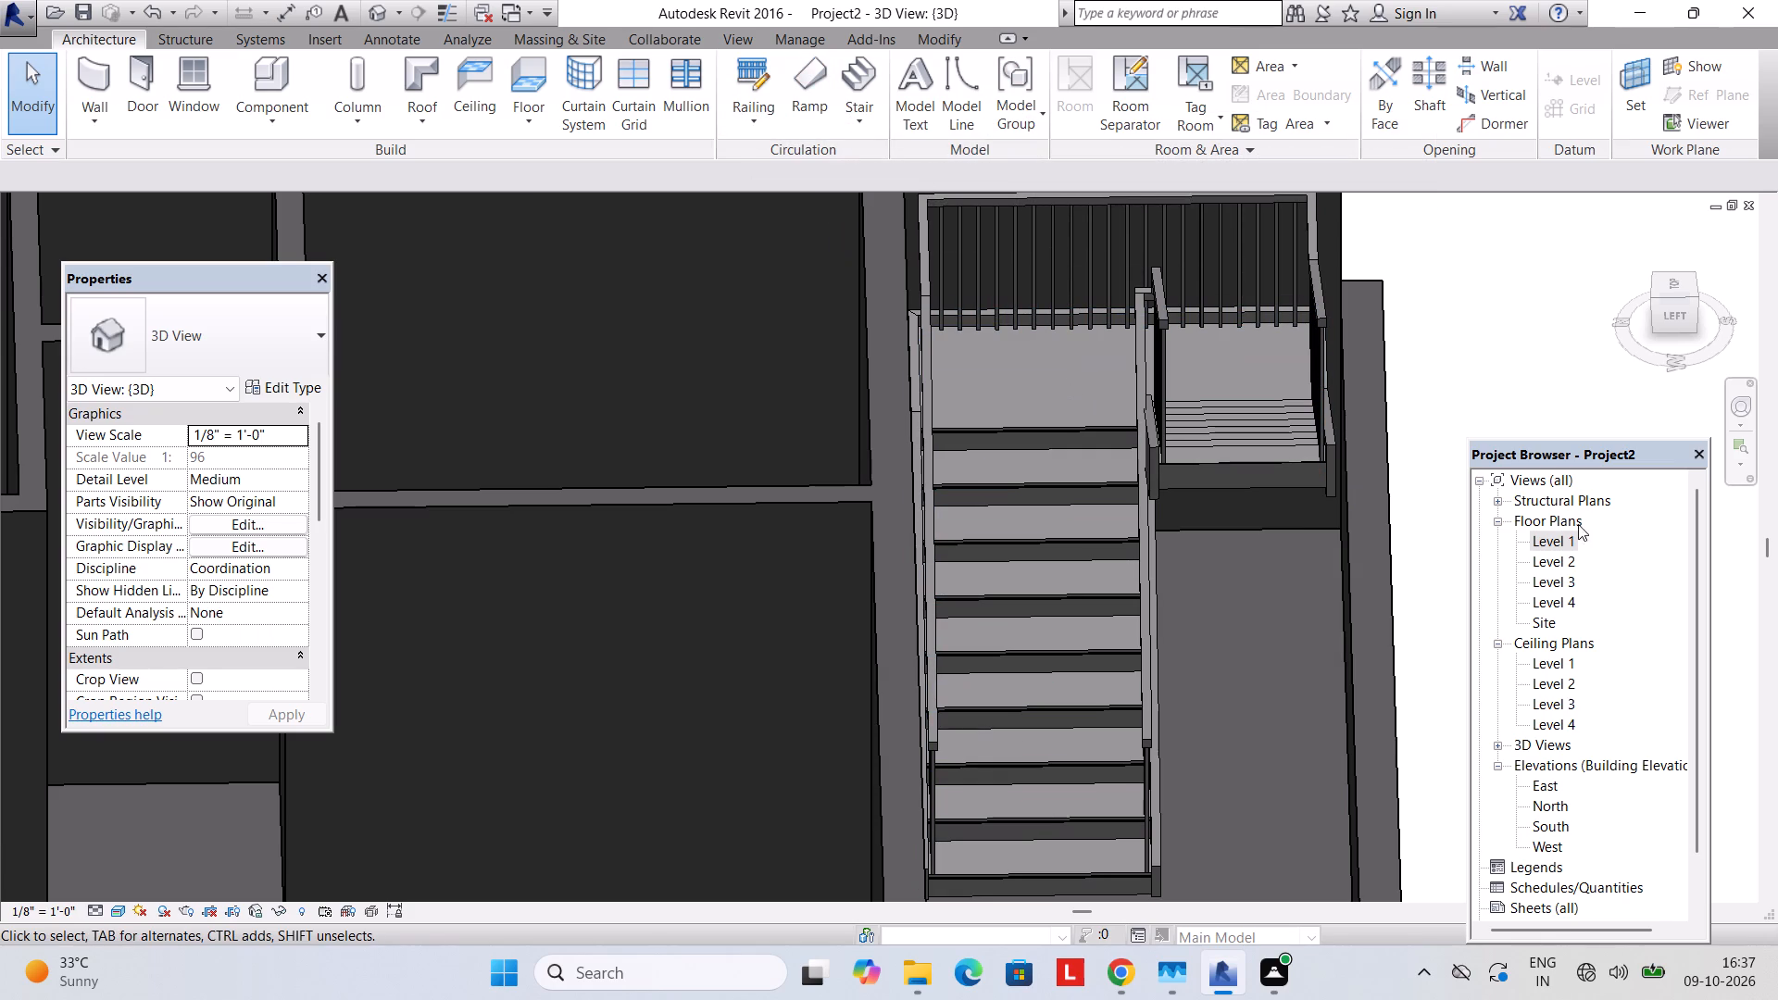
Reopen the stair for editing on the Level 1 floor plan and set the north run's width to 3.5'.
double_click(1558, 544)
left_click(933, 560)
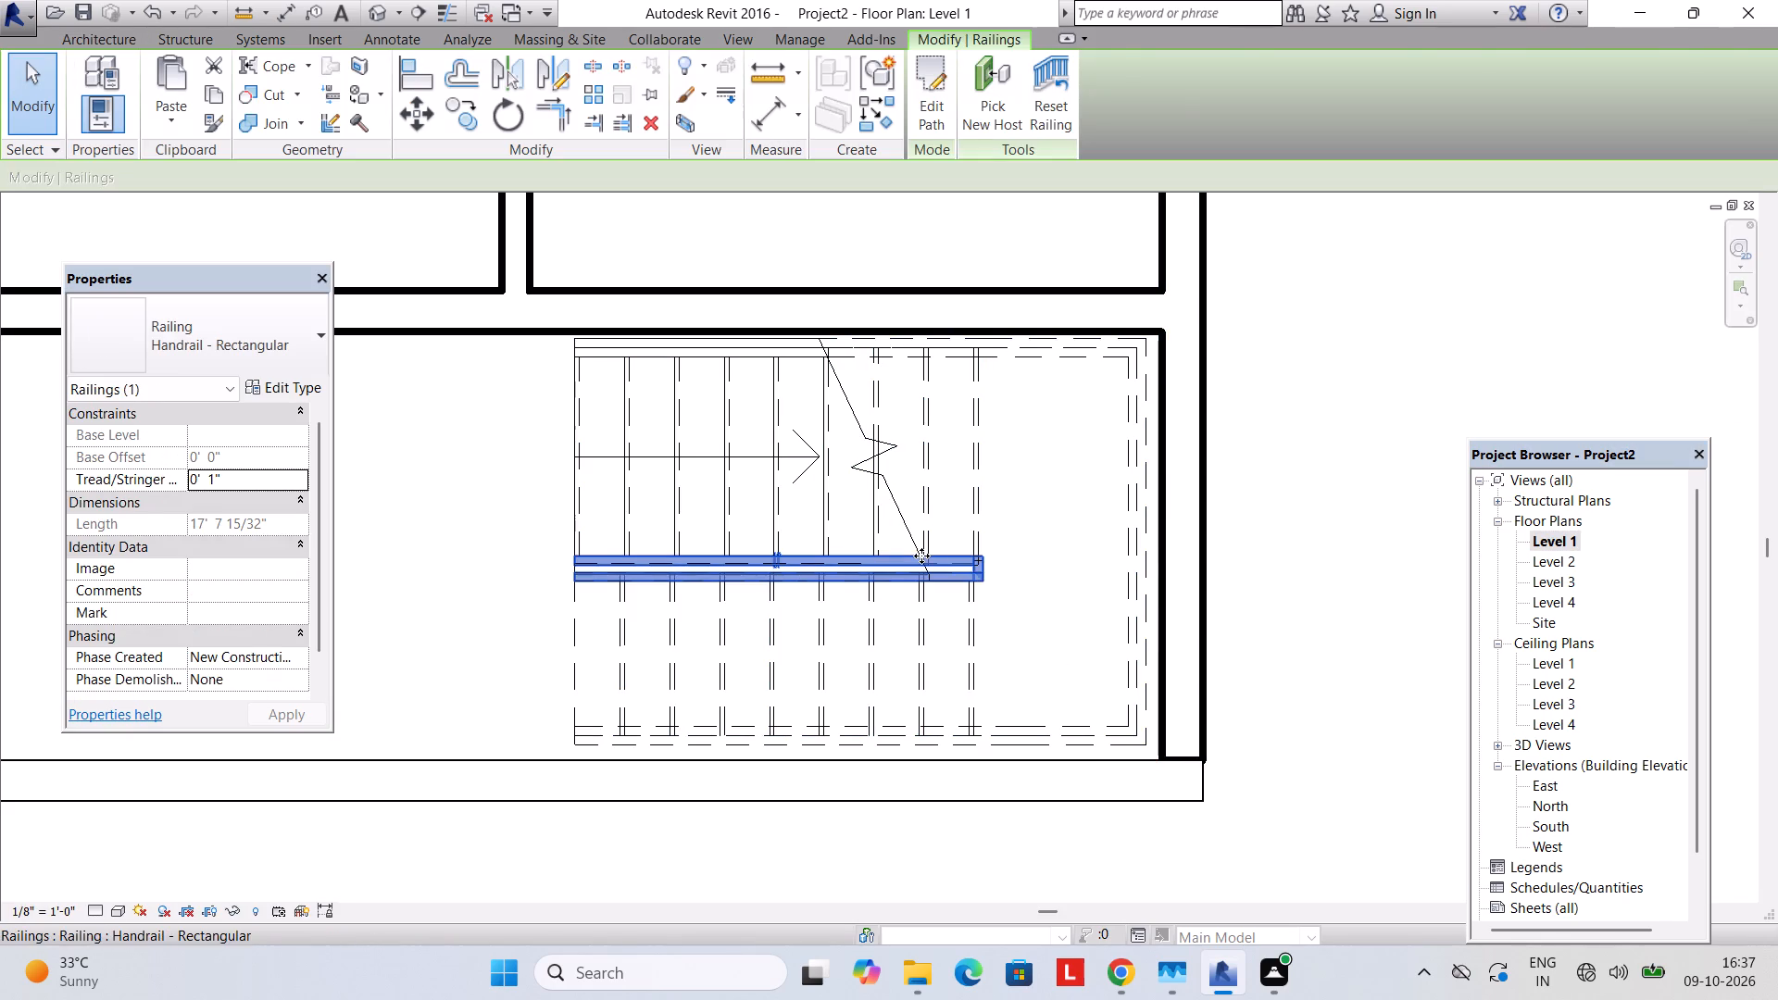
key("Escape")
left_click(883, 476)
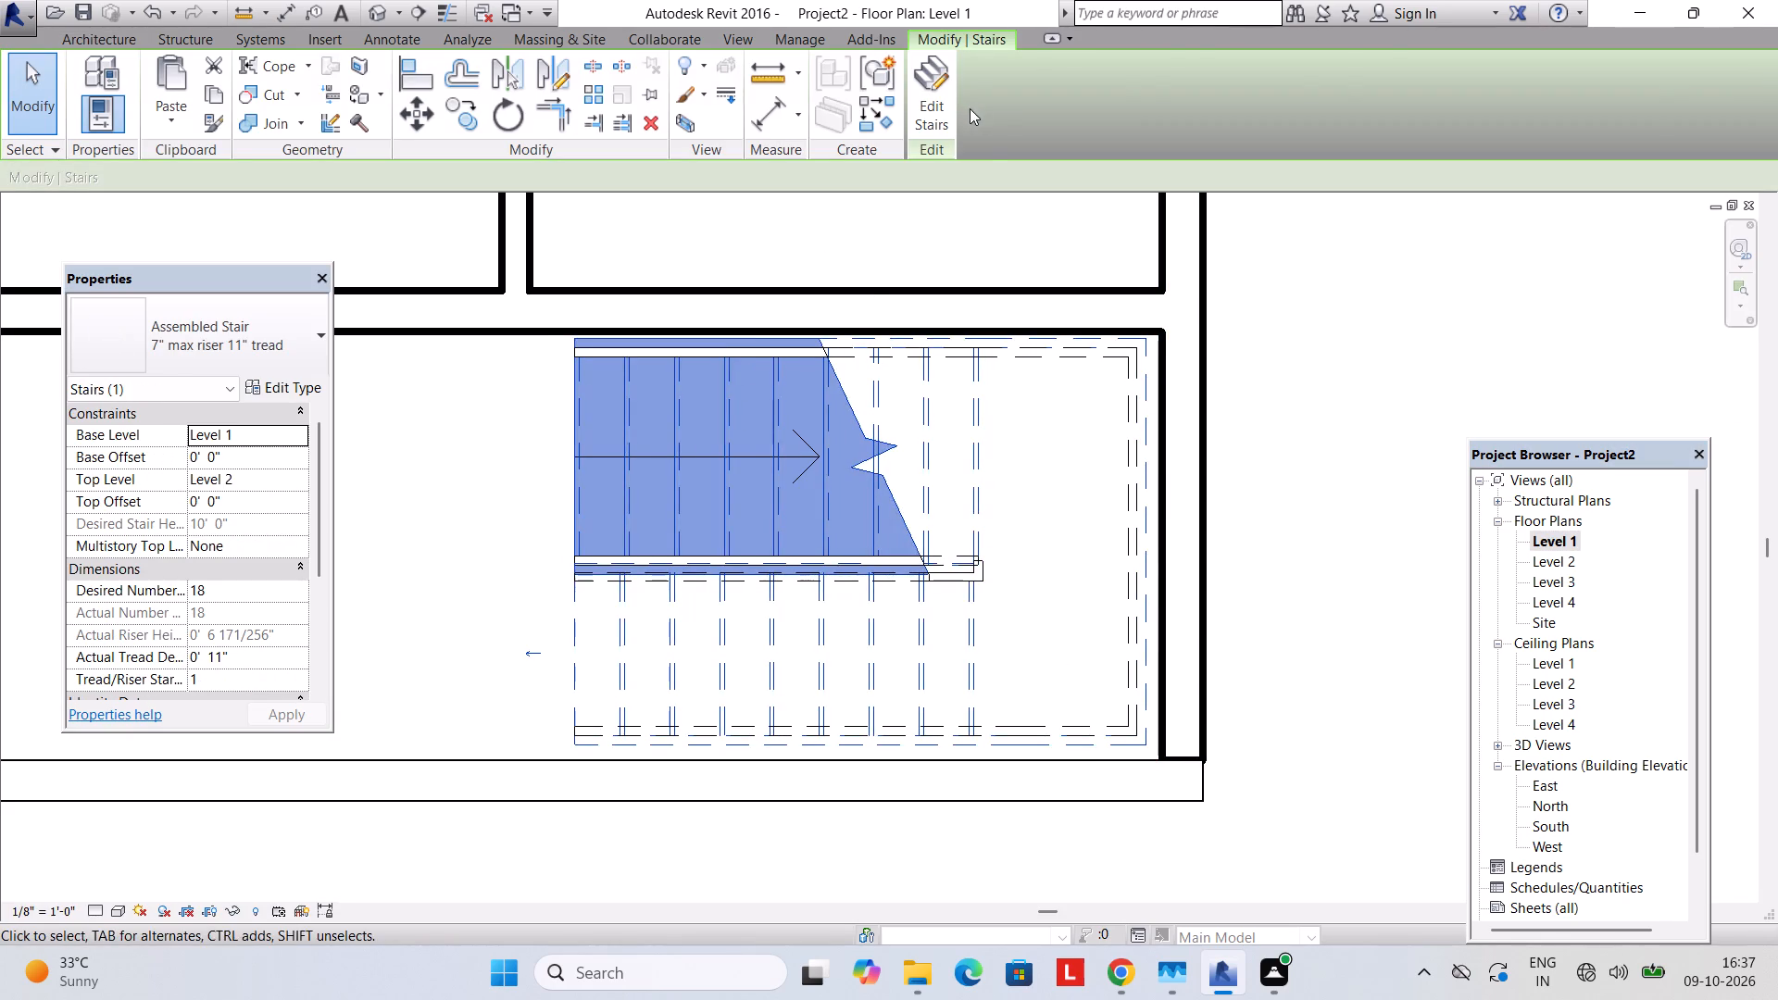
left_click(927, 103)
left_click(706, 480)
left_click(797, 456)
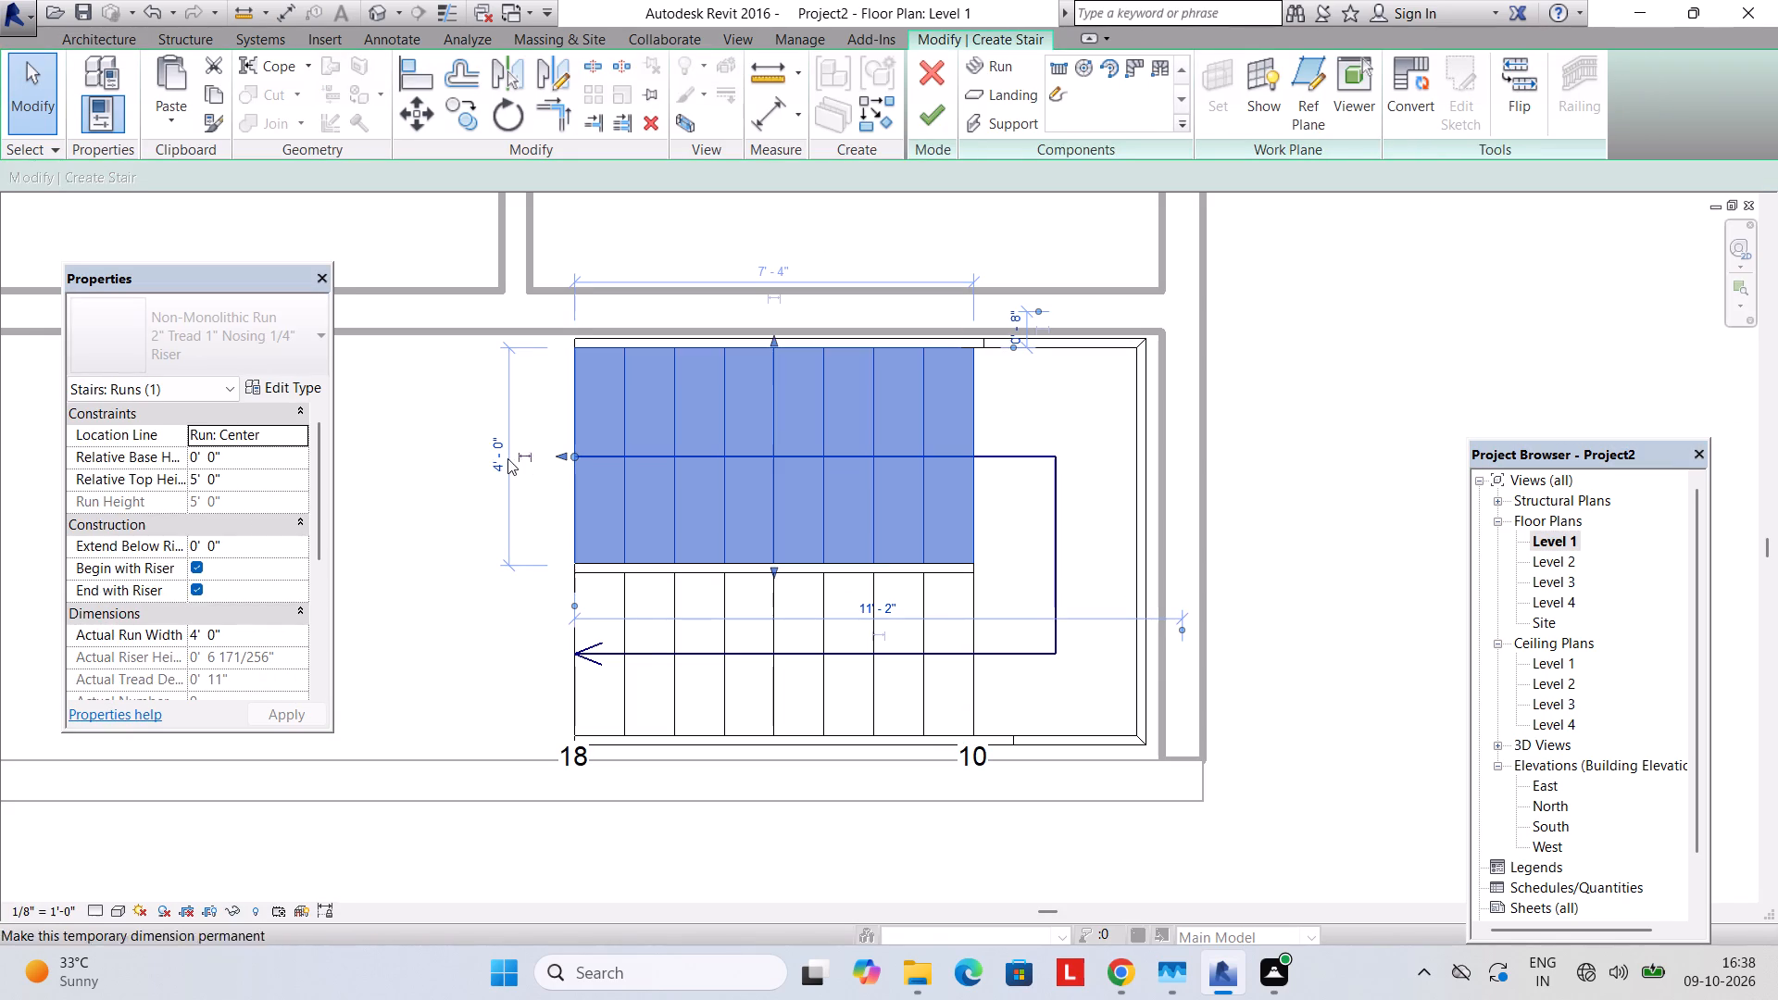
left_click(491, 457)
type("3.5'")
key("Return")
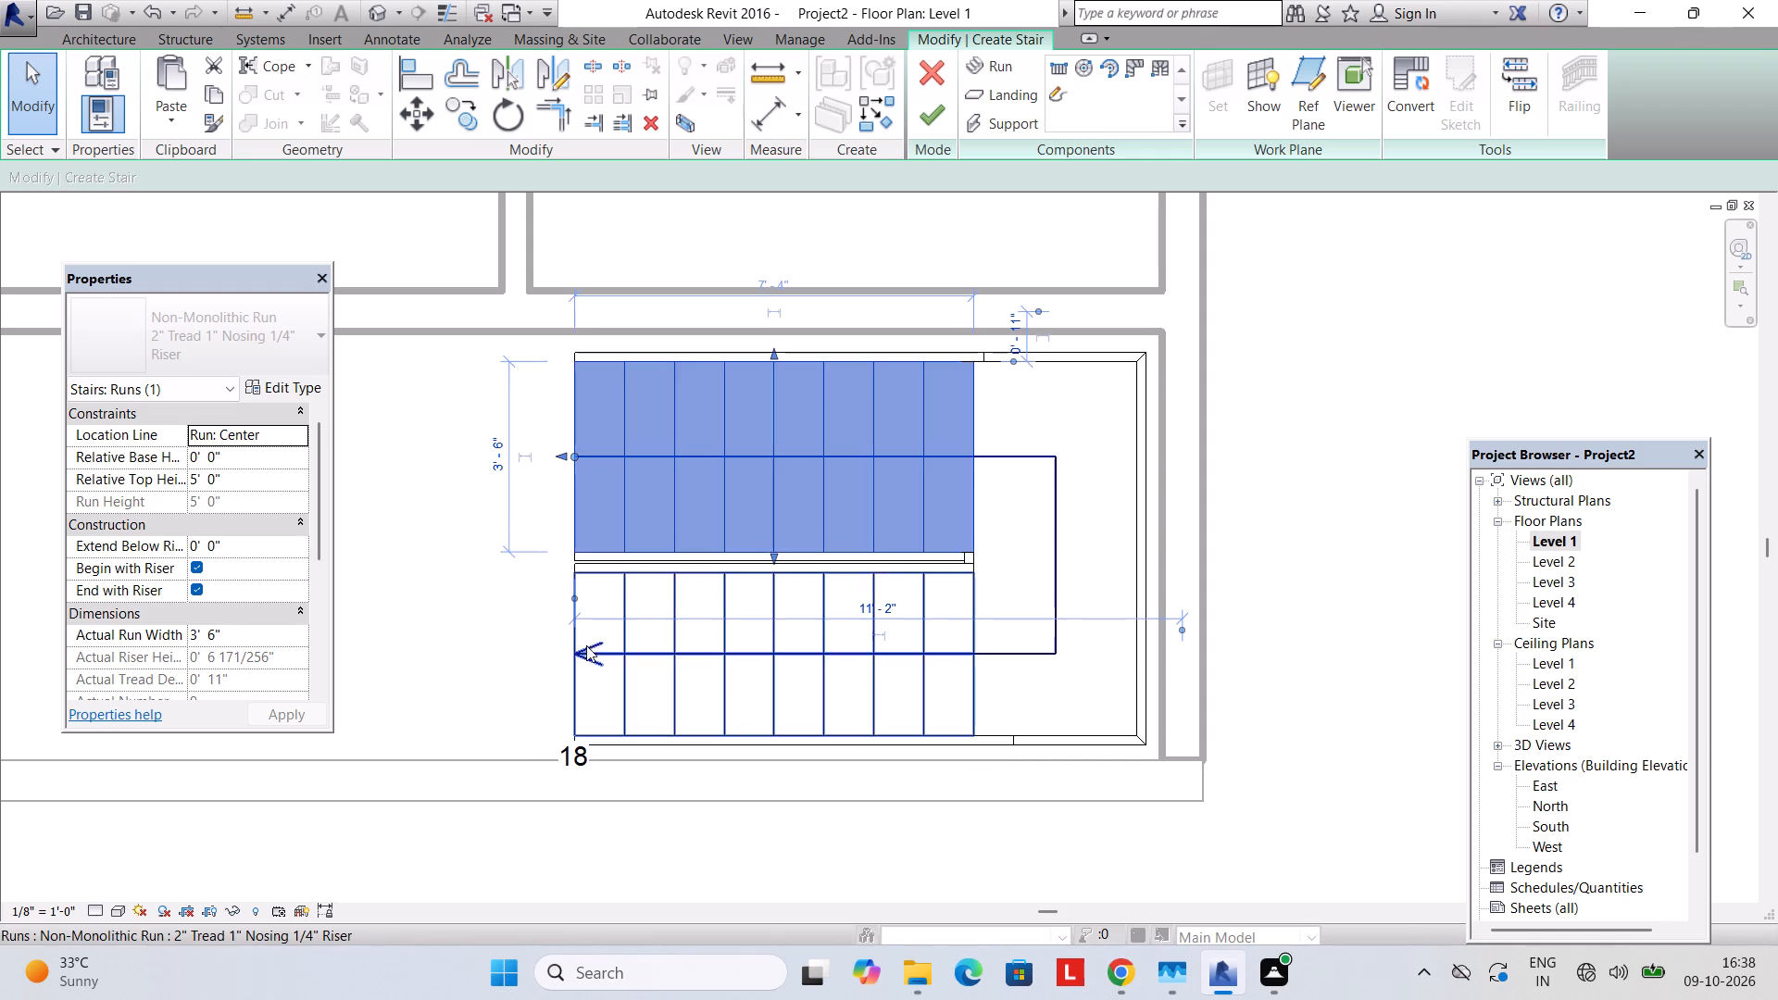
Set the south run's width to 3.5'.
left_click(588, 641)
left_click(1037, 669)
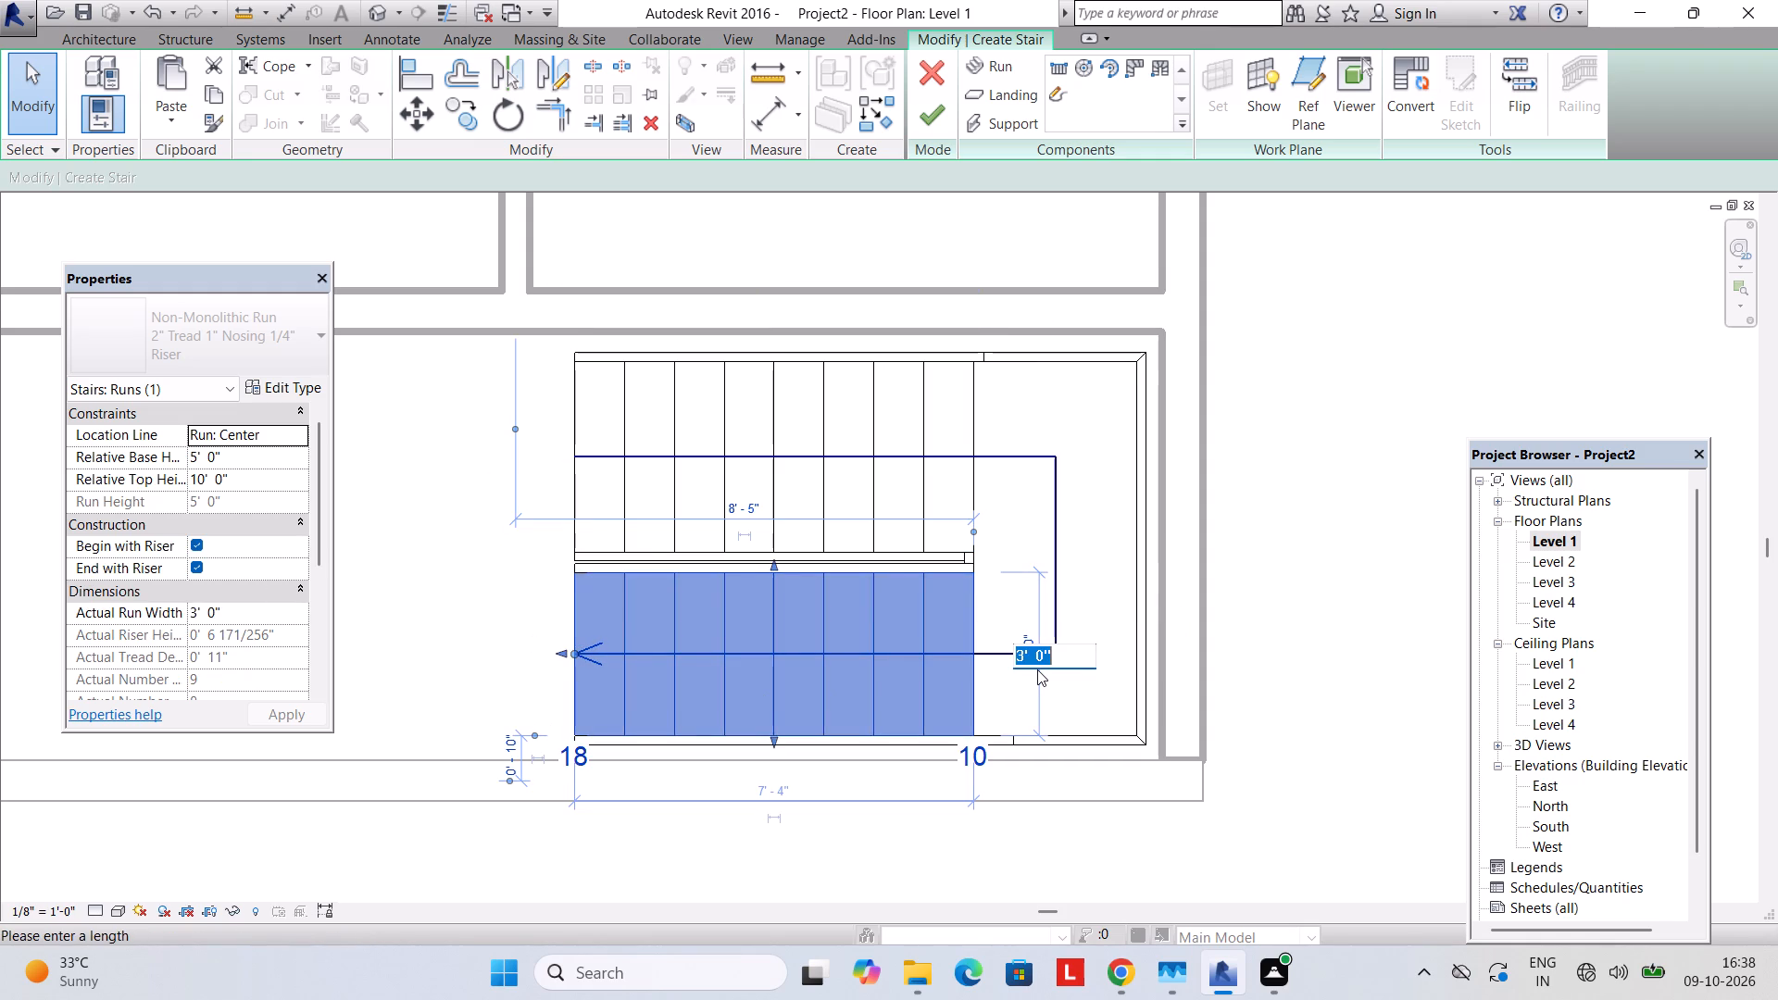
type("3.5'")
key("Return")
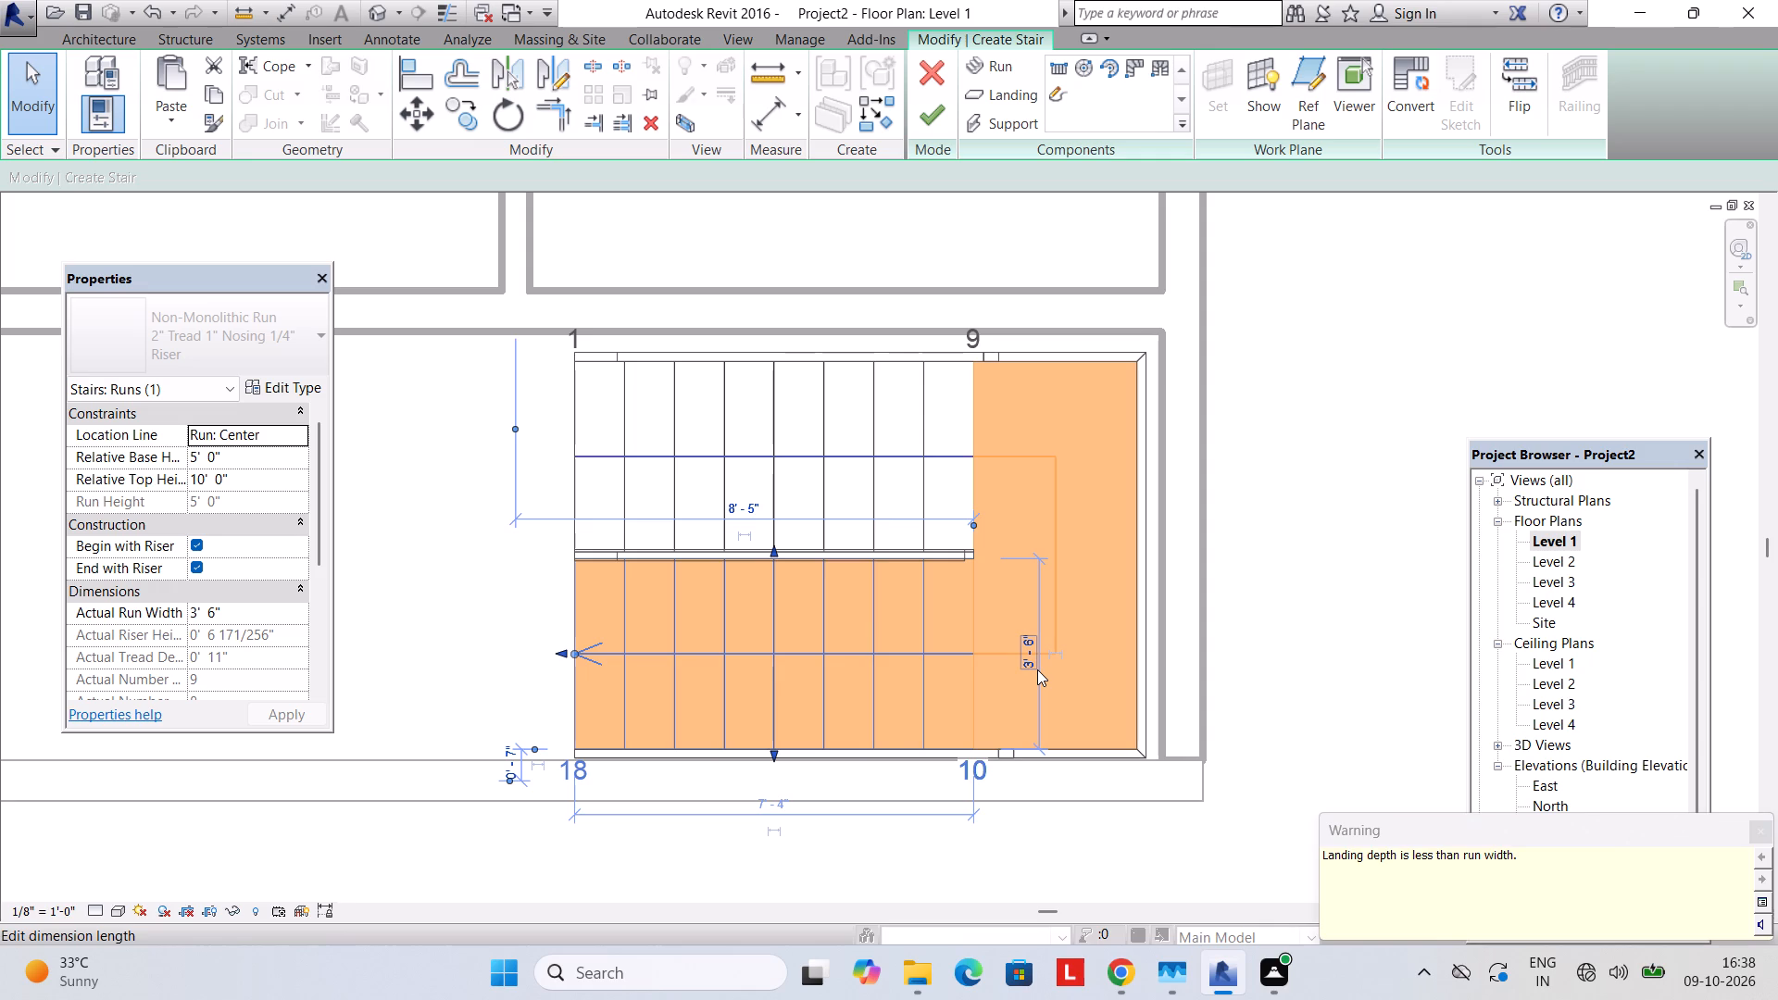
key("Escape")
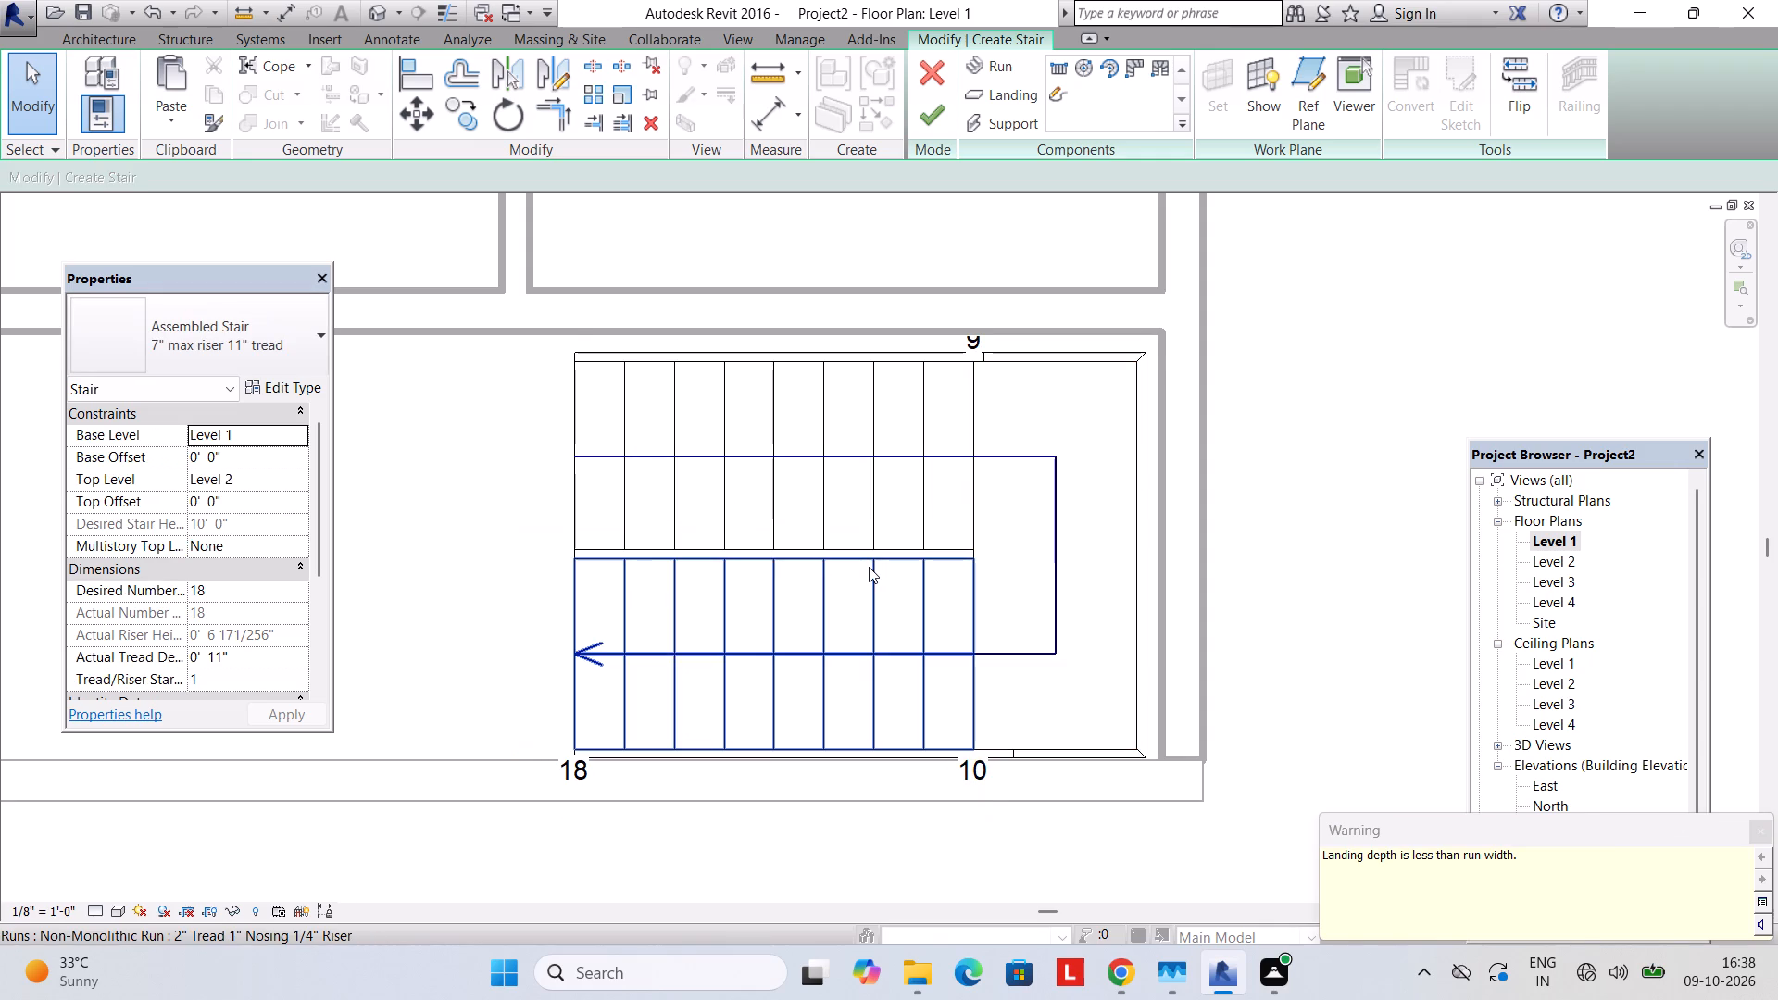
Nudge the north run slightly north to widen the gap between the two runs, and finish the stair.
left_click(869, 567)
key("Escape")
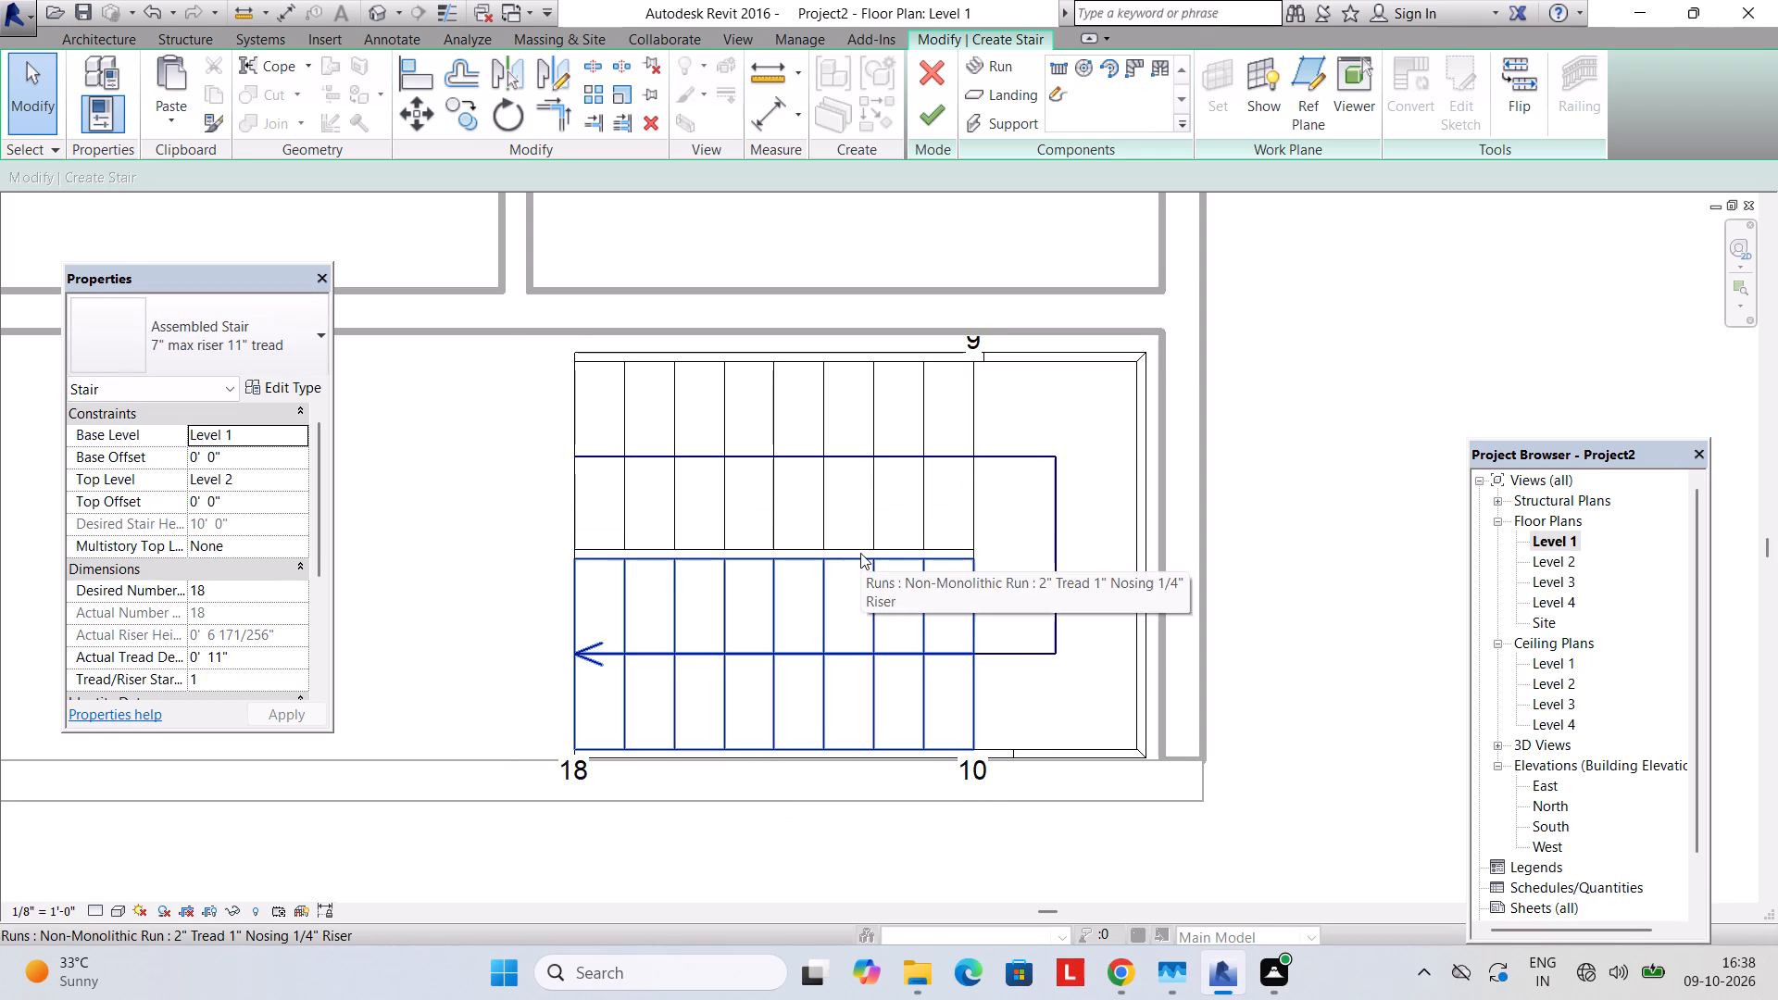
left_click(861, 547)
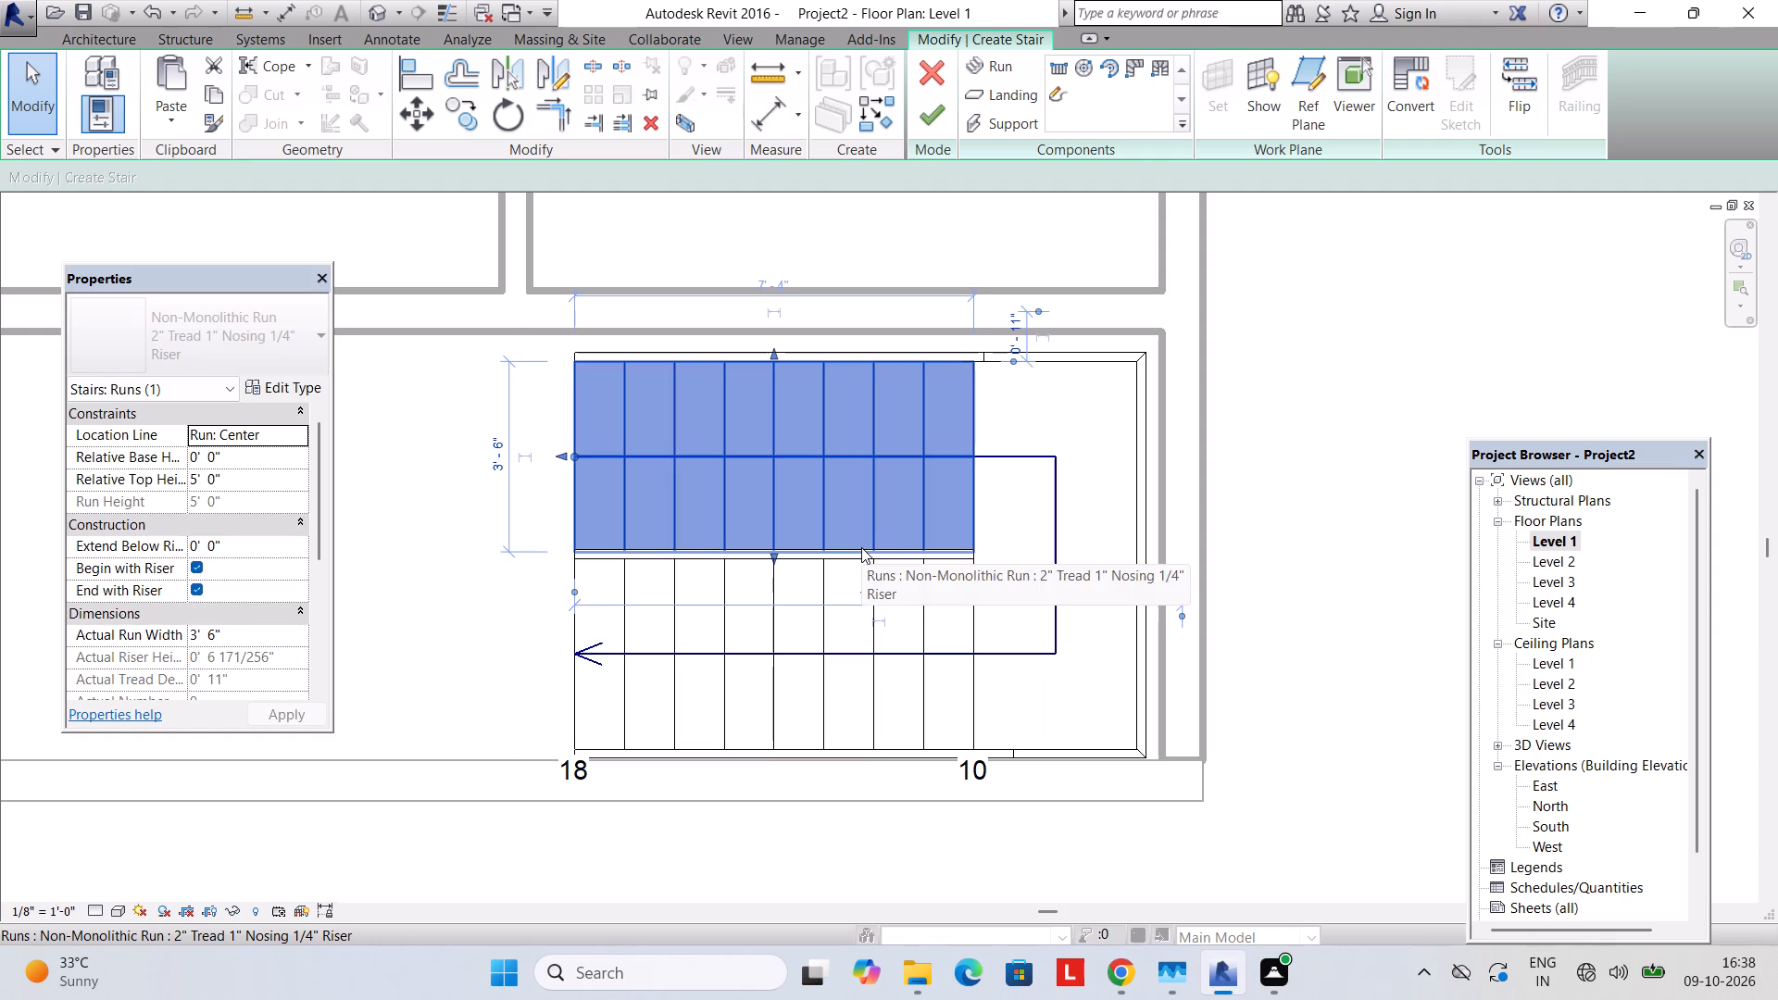
key("Up")
key("Up")
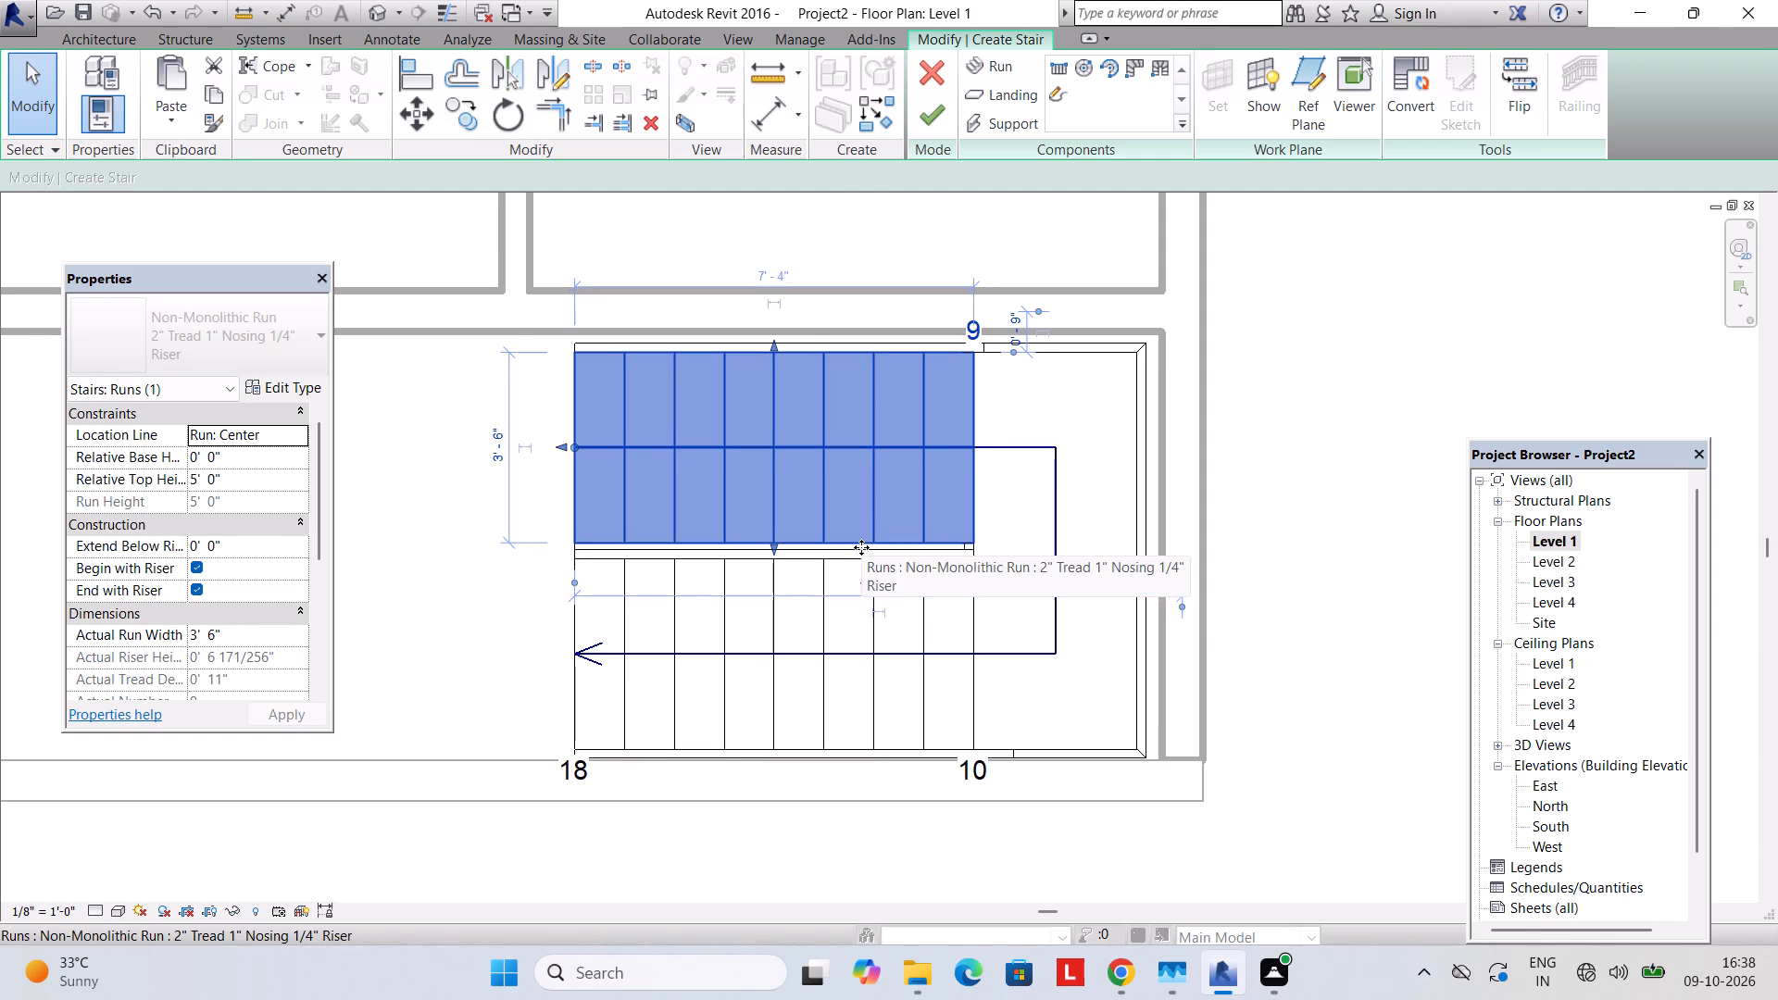
key("Up")
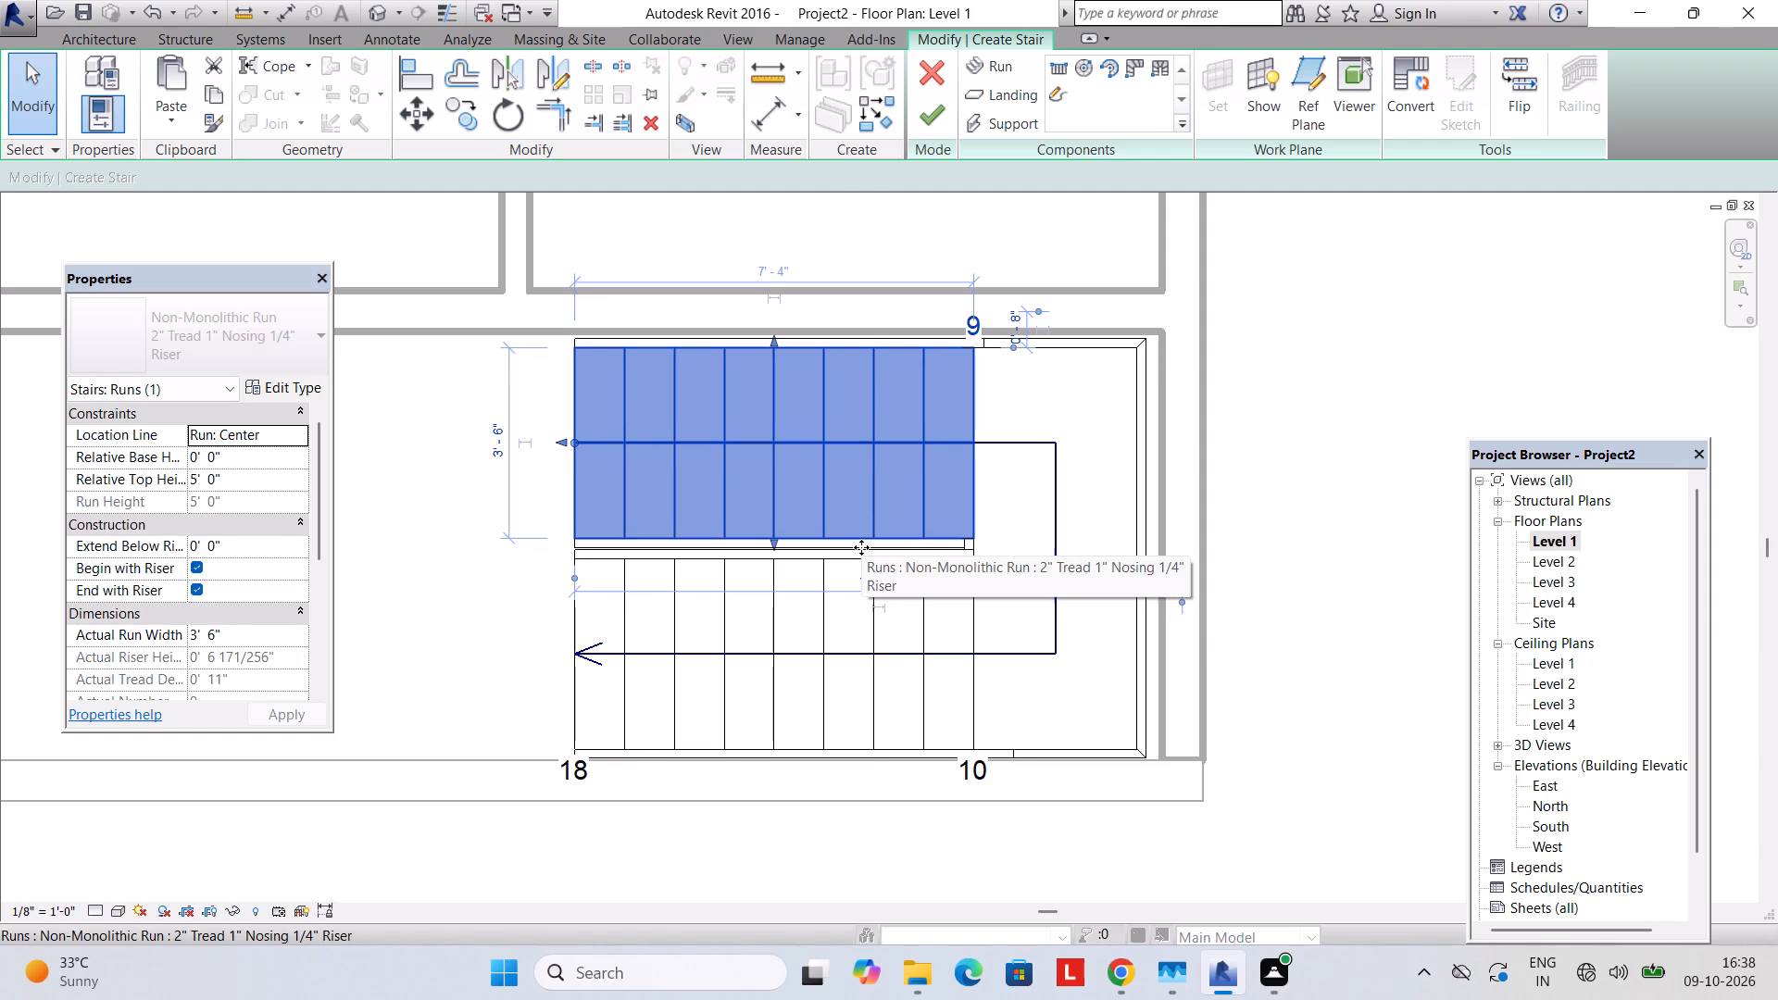
key("Down")
key("Escape")
scroll(861, 547, "up", 2)
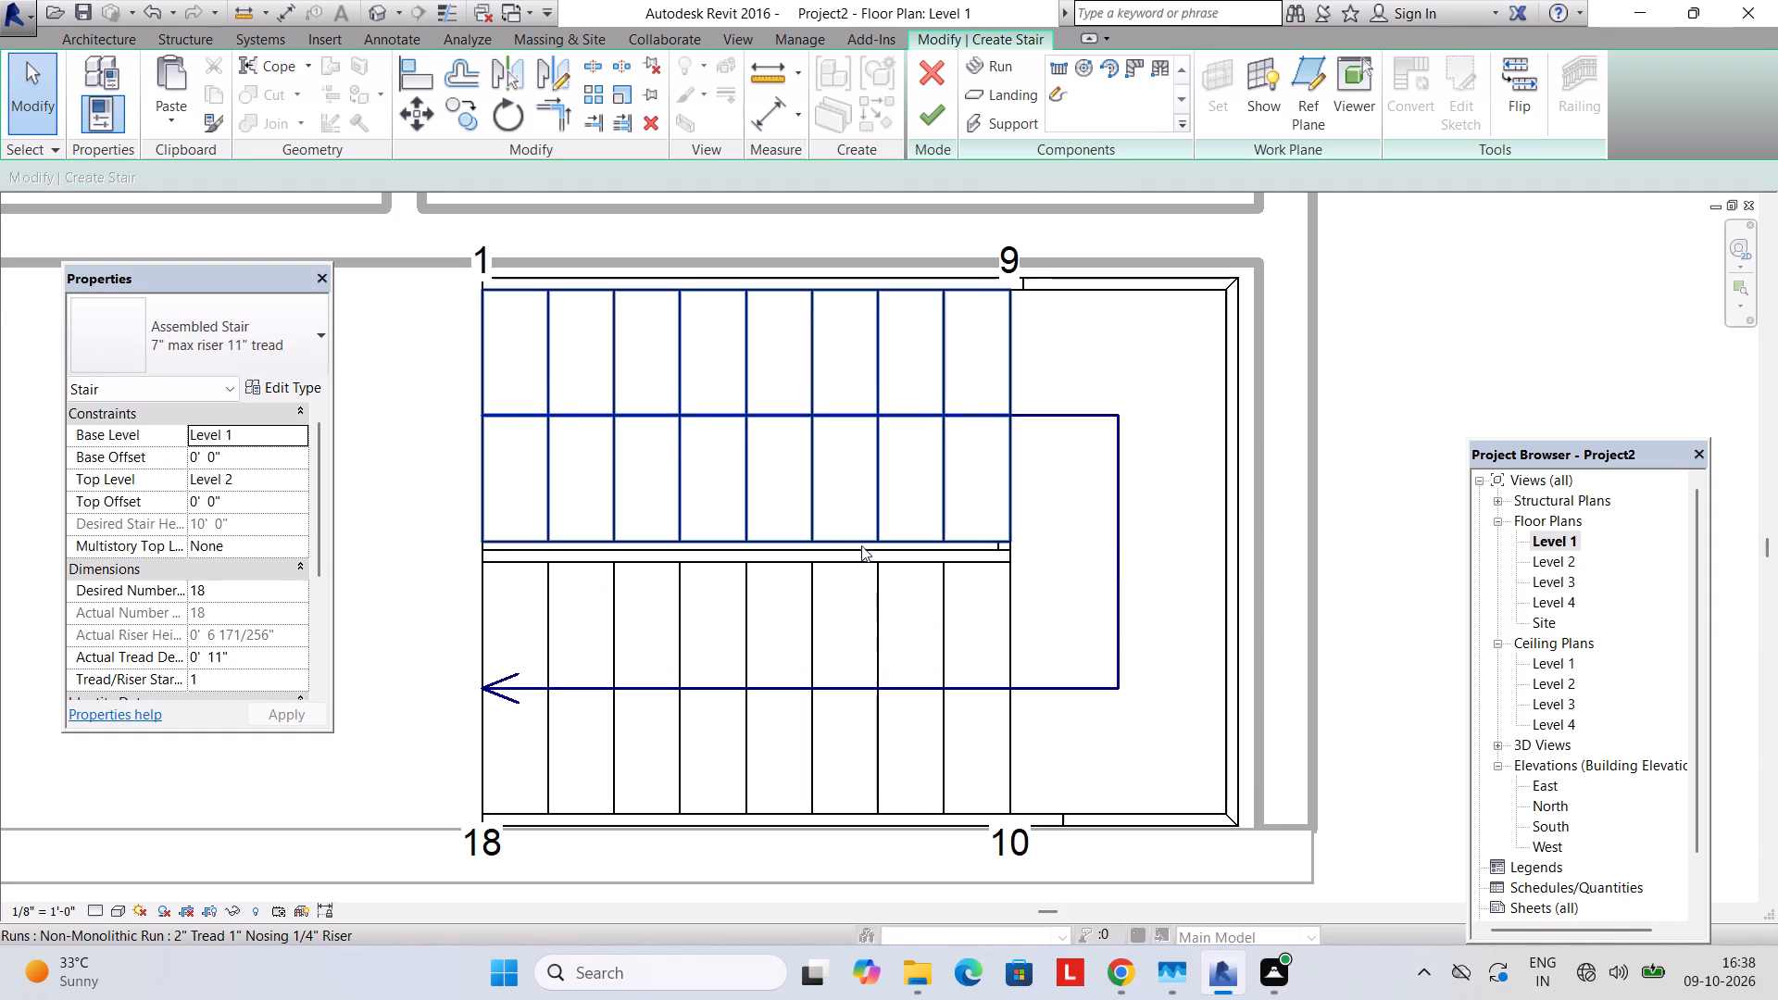
left_click(870, 539)
key("Up")
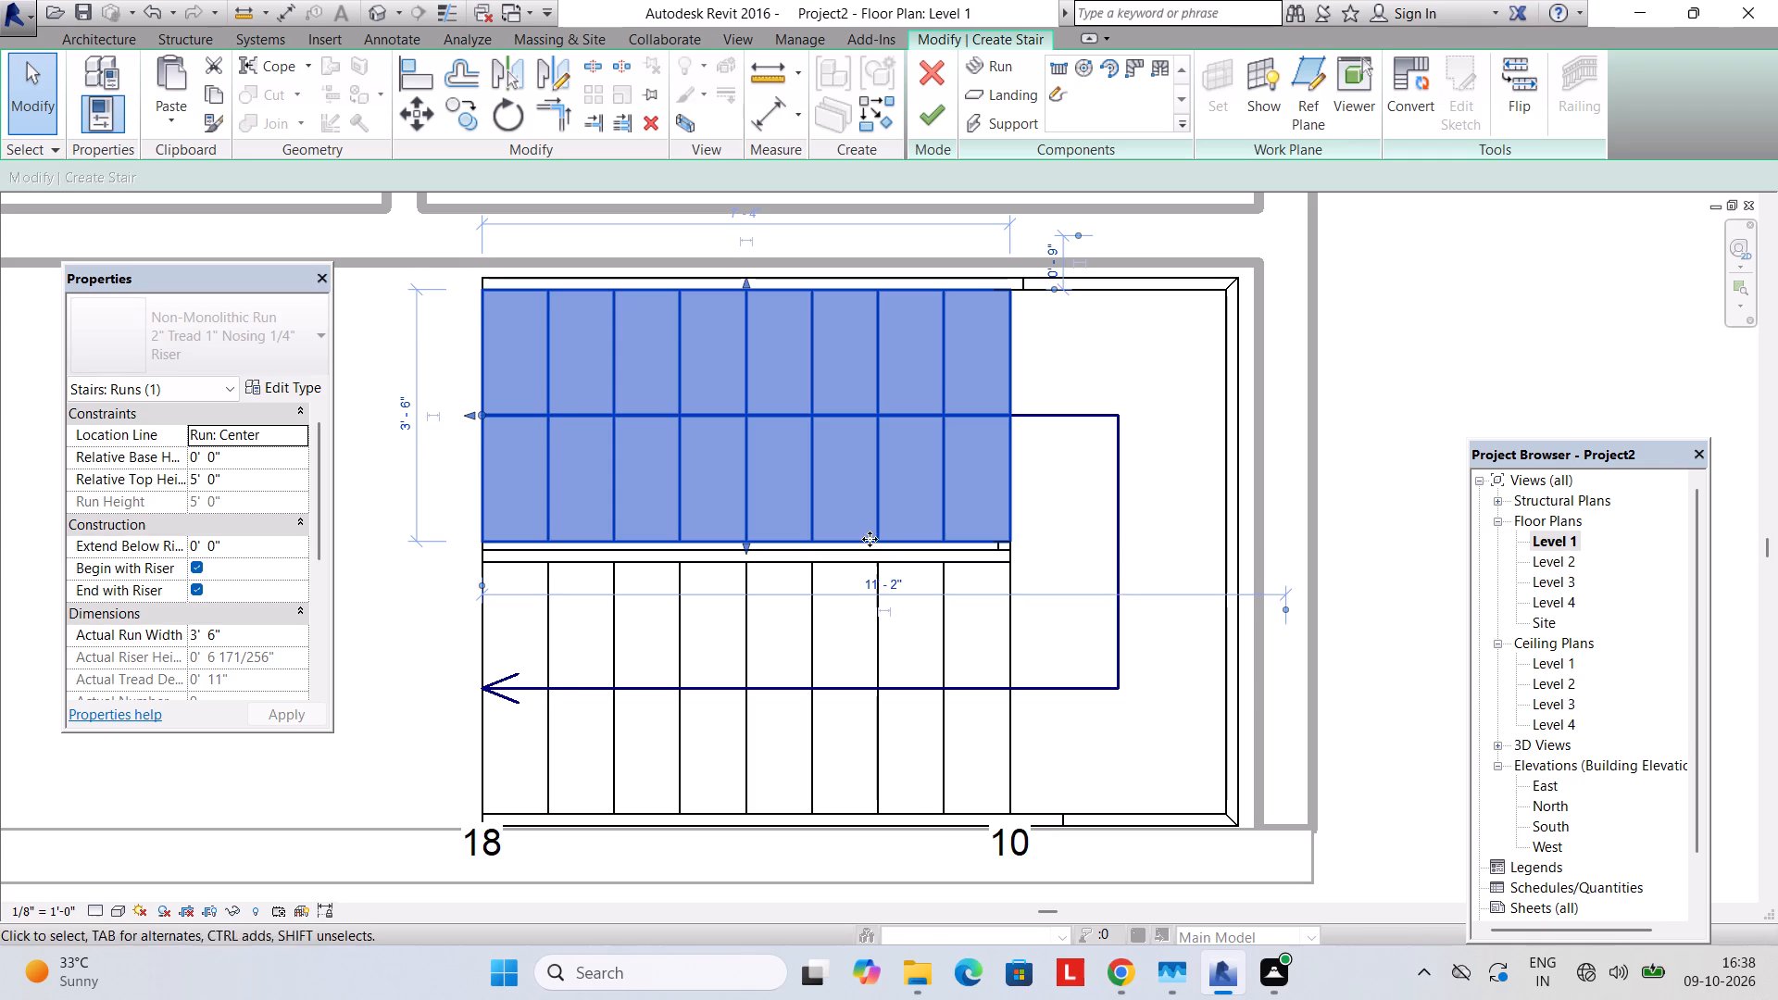
key("Escape")
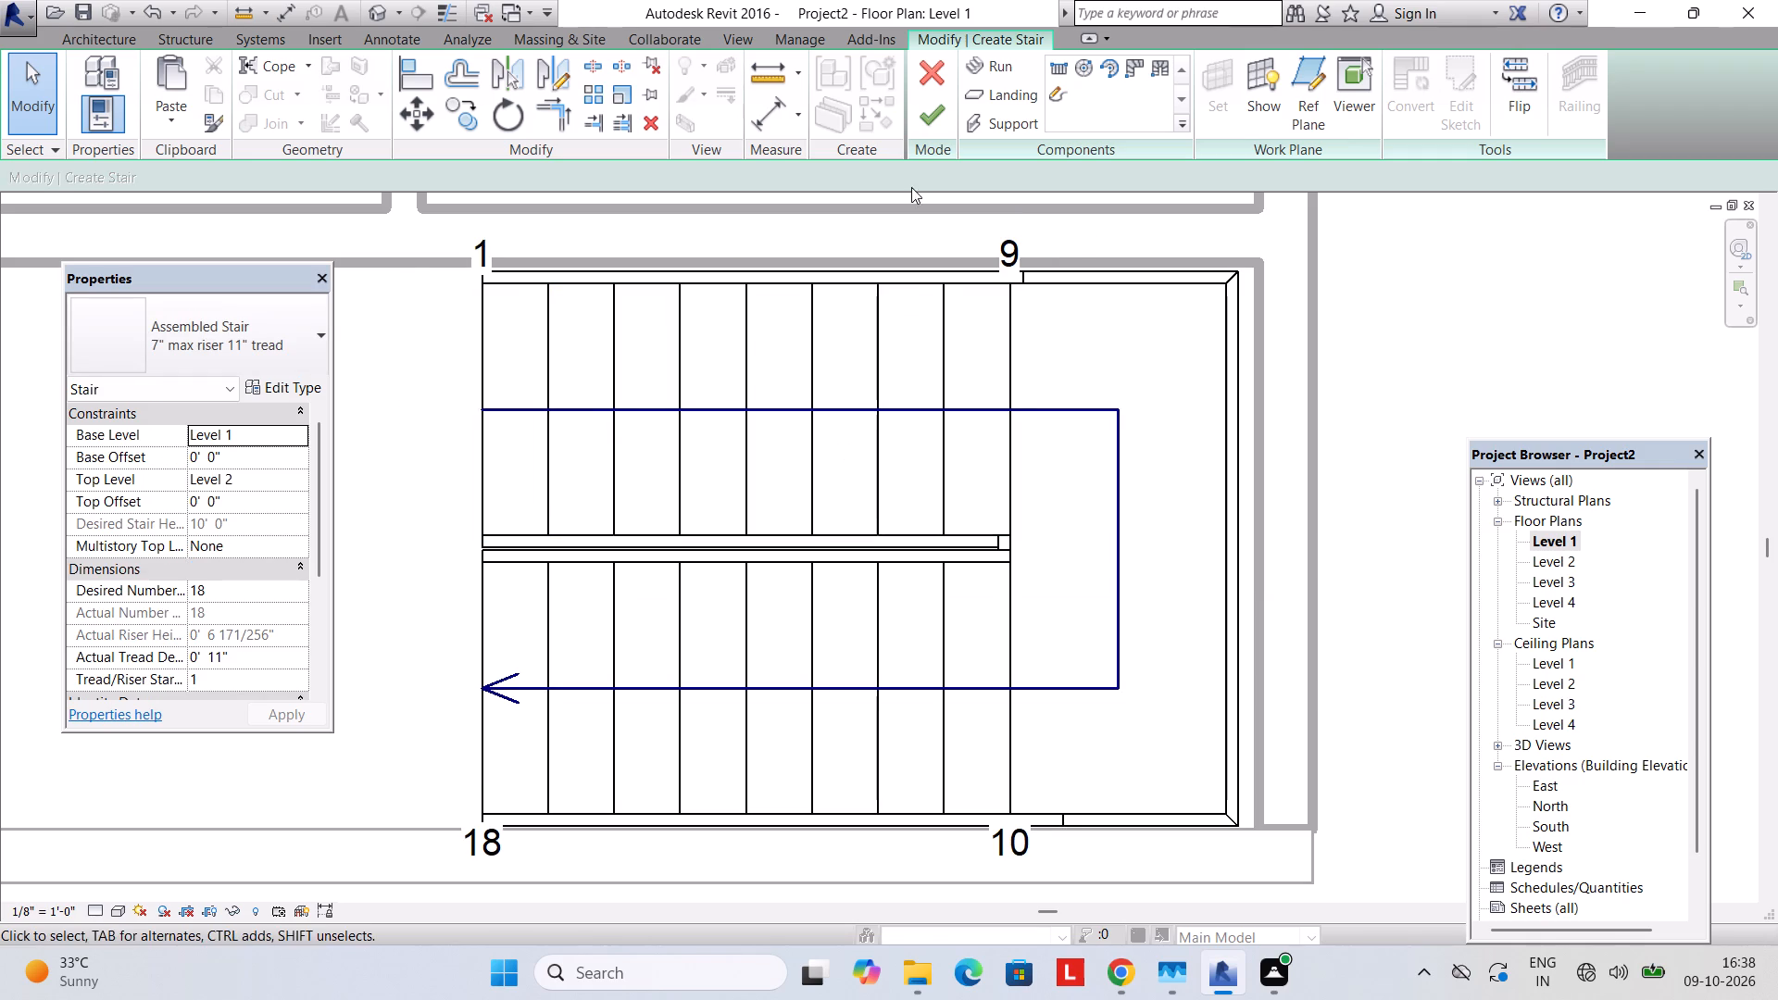
left_click(940, 110)
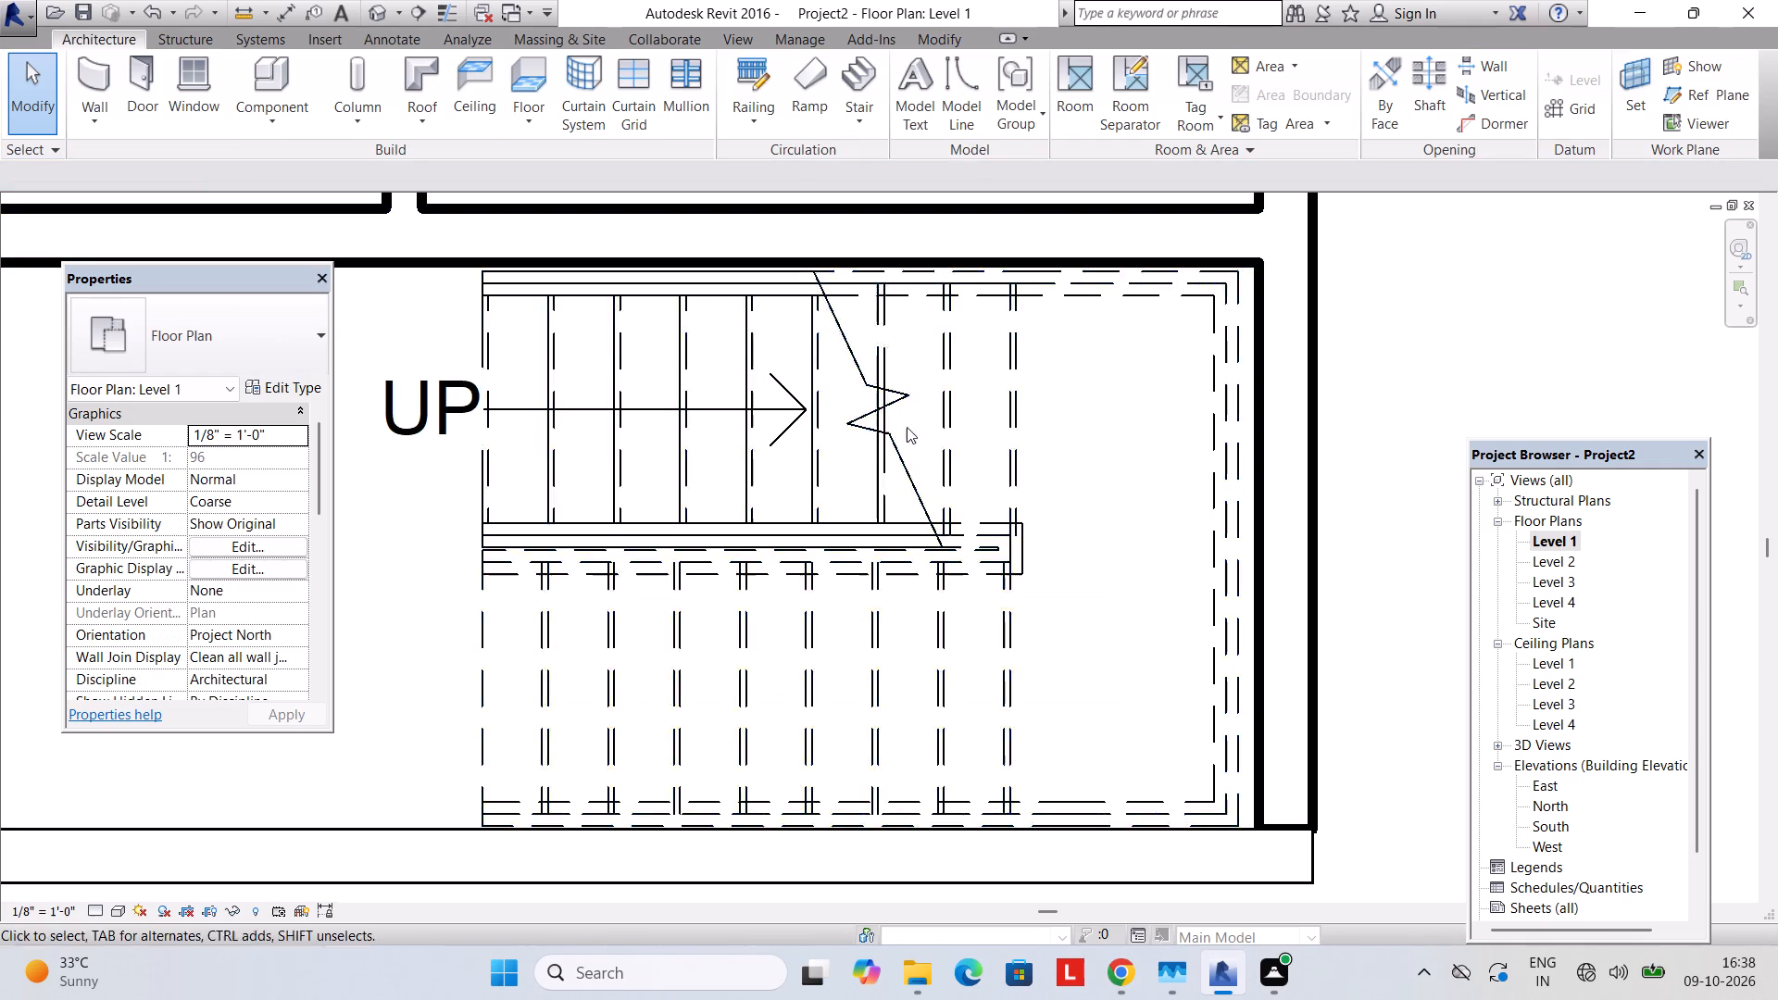
Examine the revised stair and its fit in the room in the 3D view.
left_click(734, 38)
left_click(659, 119)
left_click(684, 172)
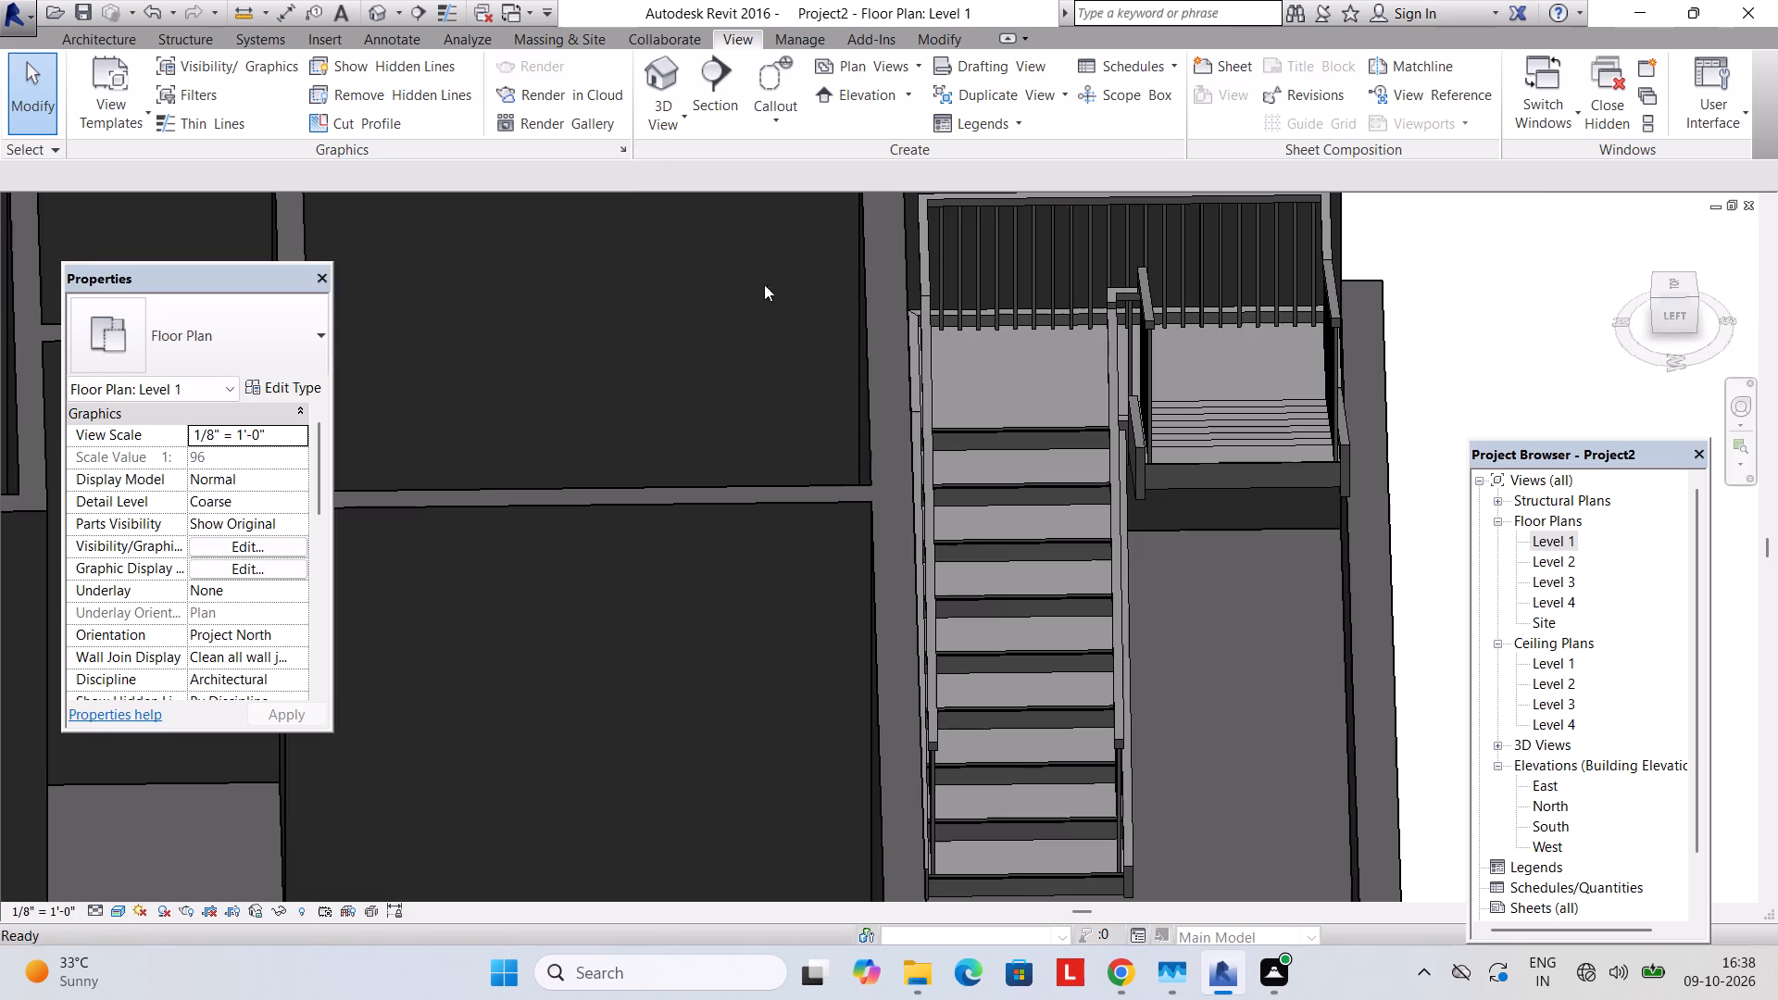
middle_click_drag(1037, 525, 939, 468)
scroll(939, 469, "down", 6)
middle_click_drag(945, 492, 984, 515)
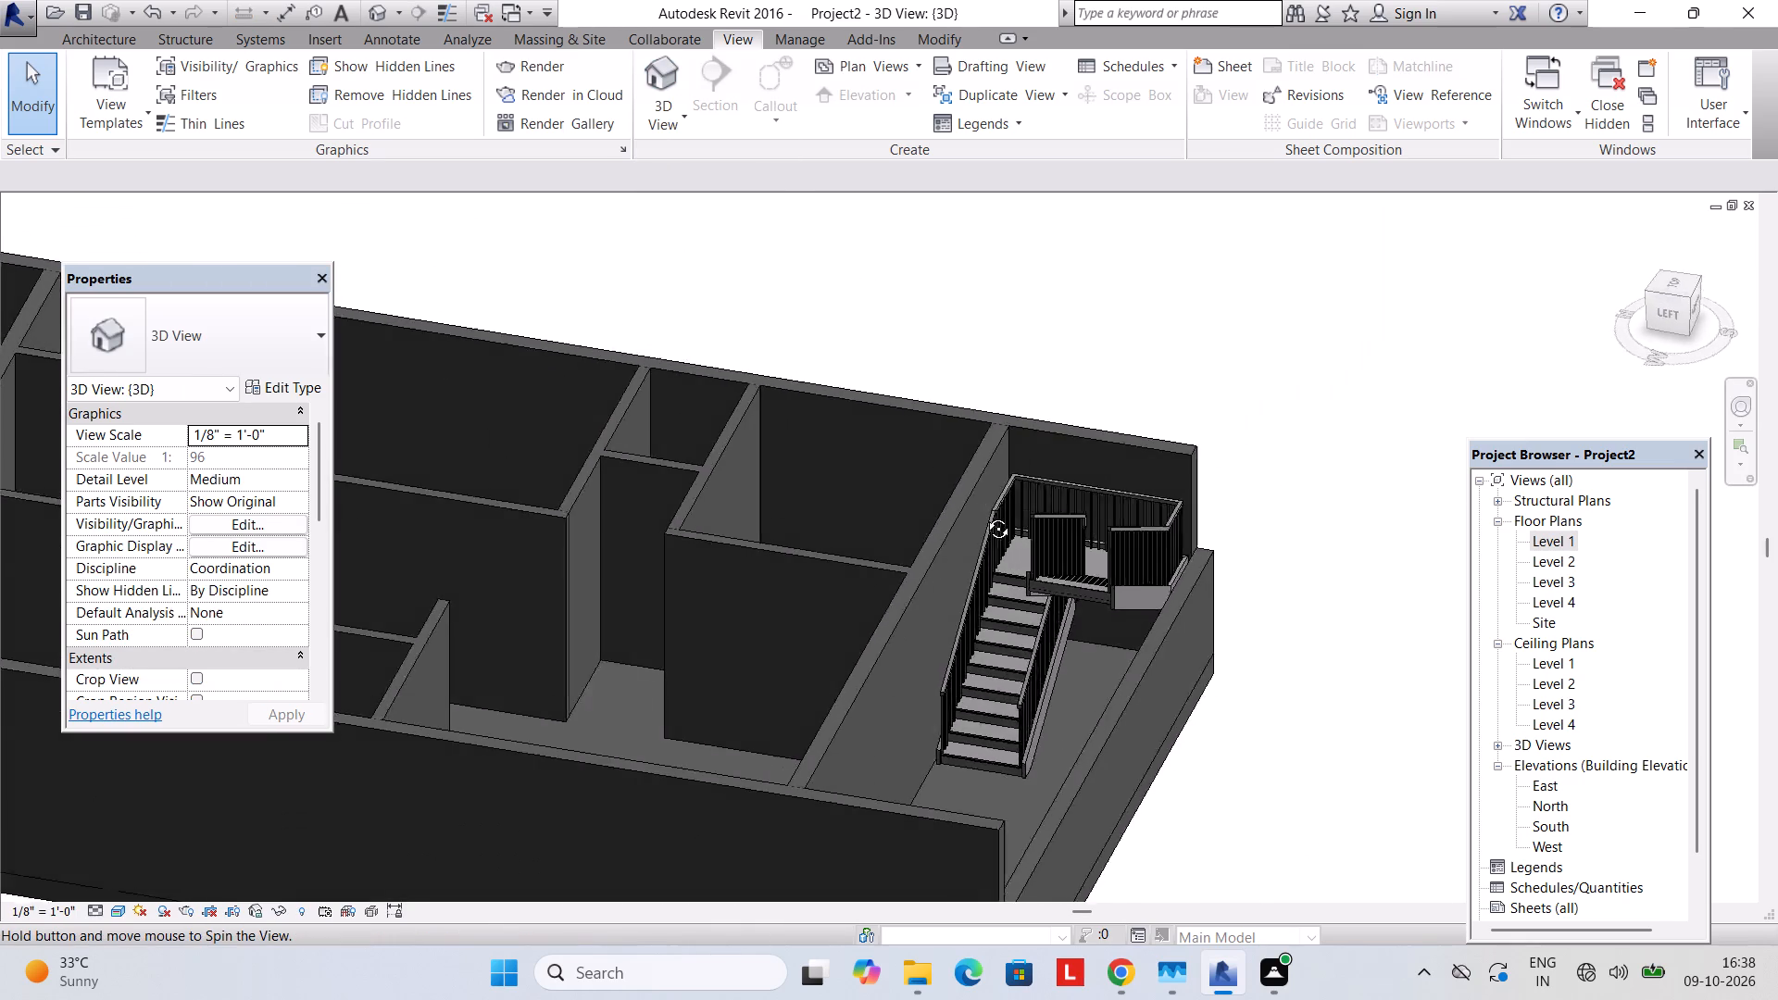
middle_click_drag(984, 515, 1035, 592)
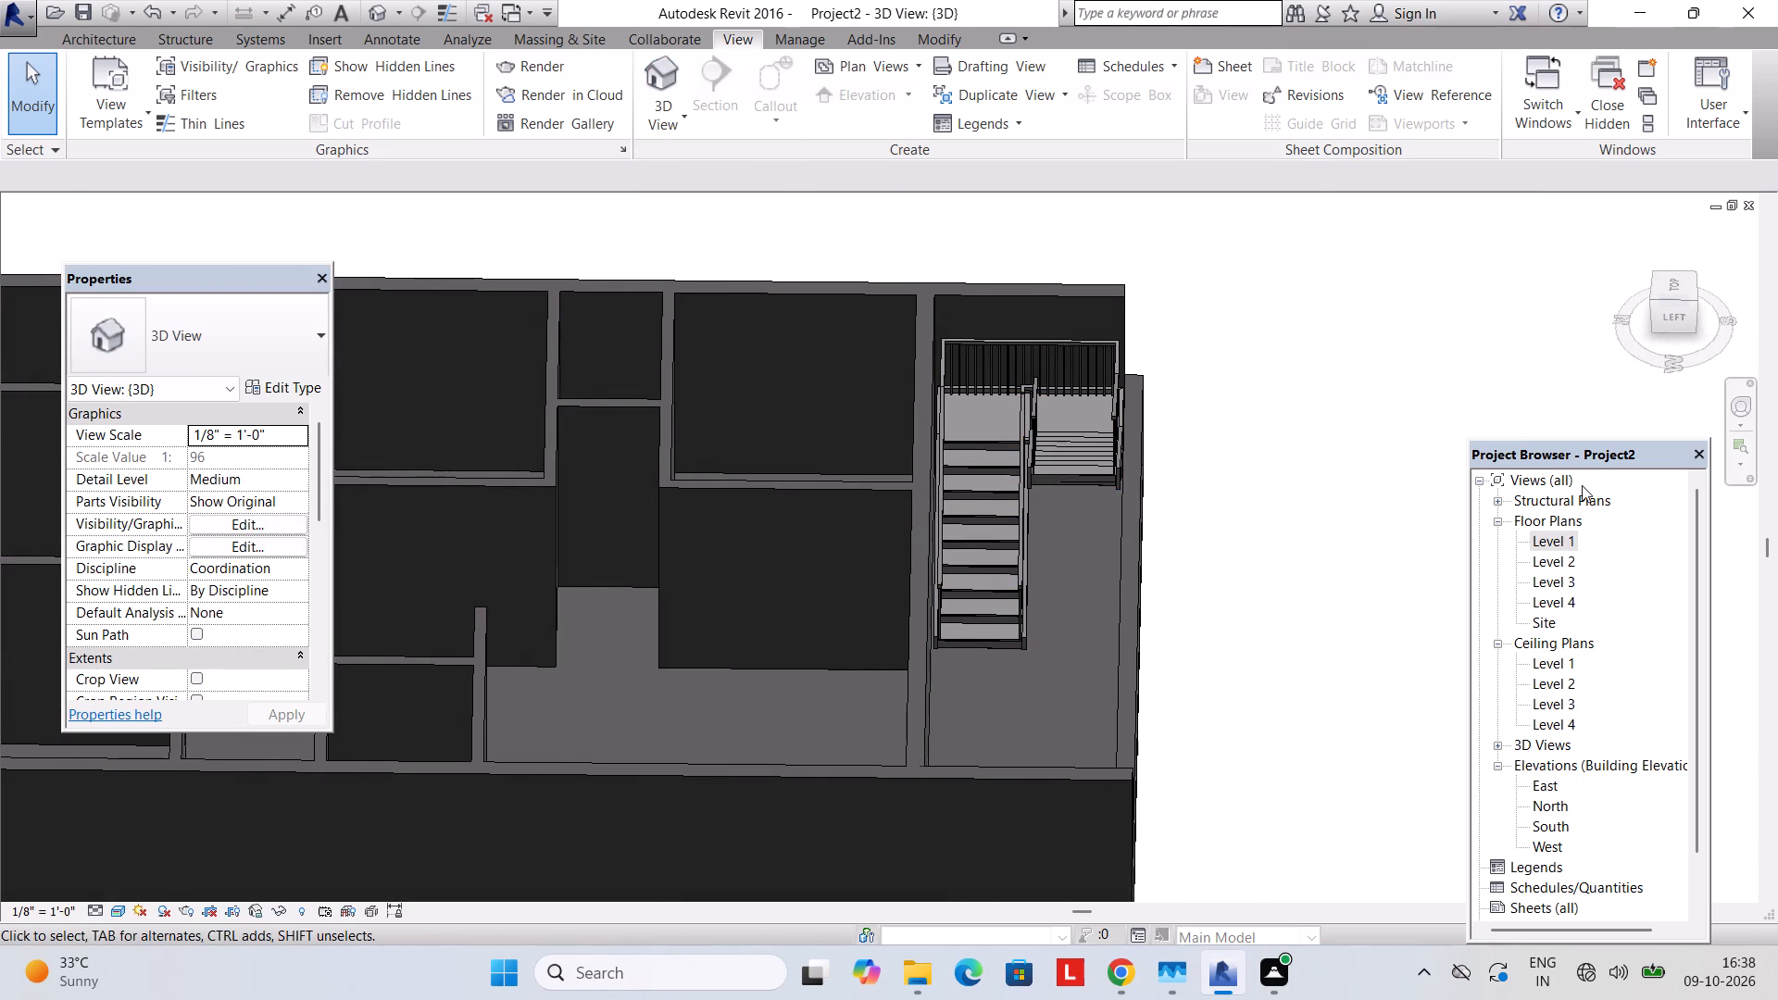
Edit the stair from the Level 1 floor plan, flip its direction so it starts on the south run, and finish it.
double_click(1562, 538)
left_click(946, 644)
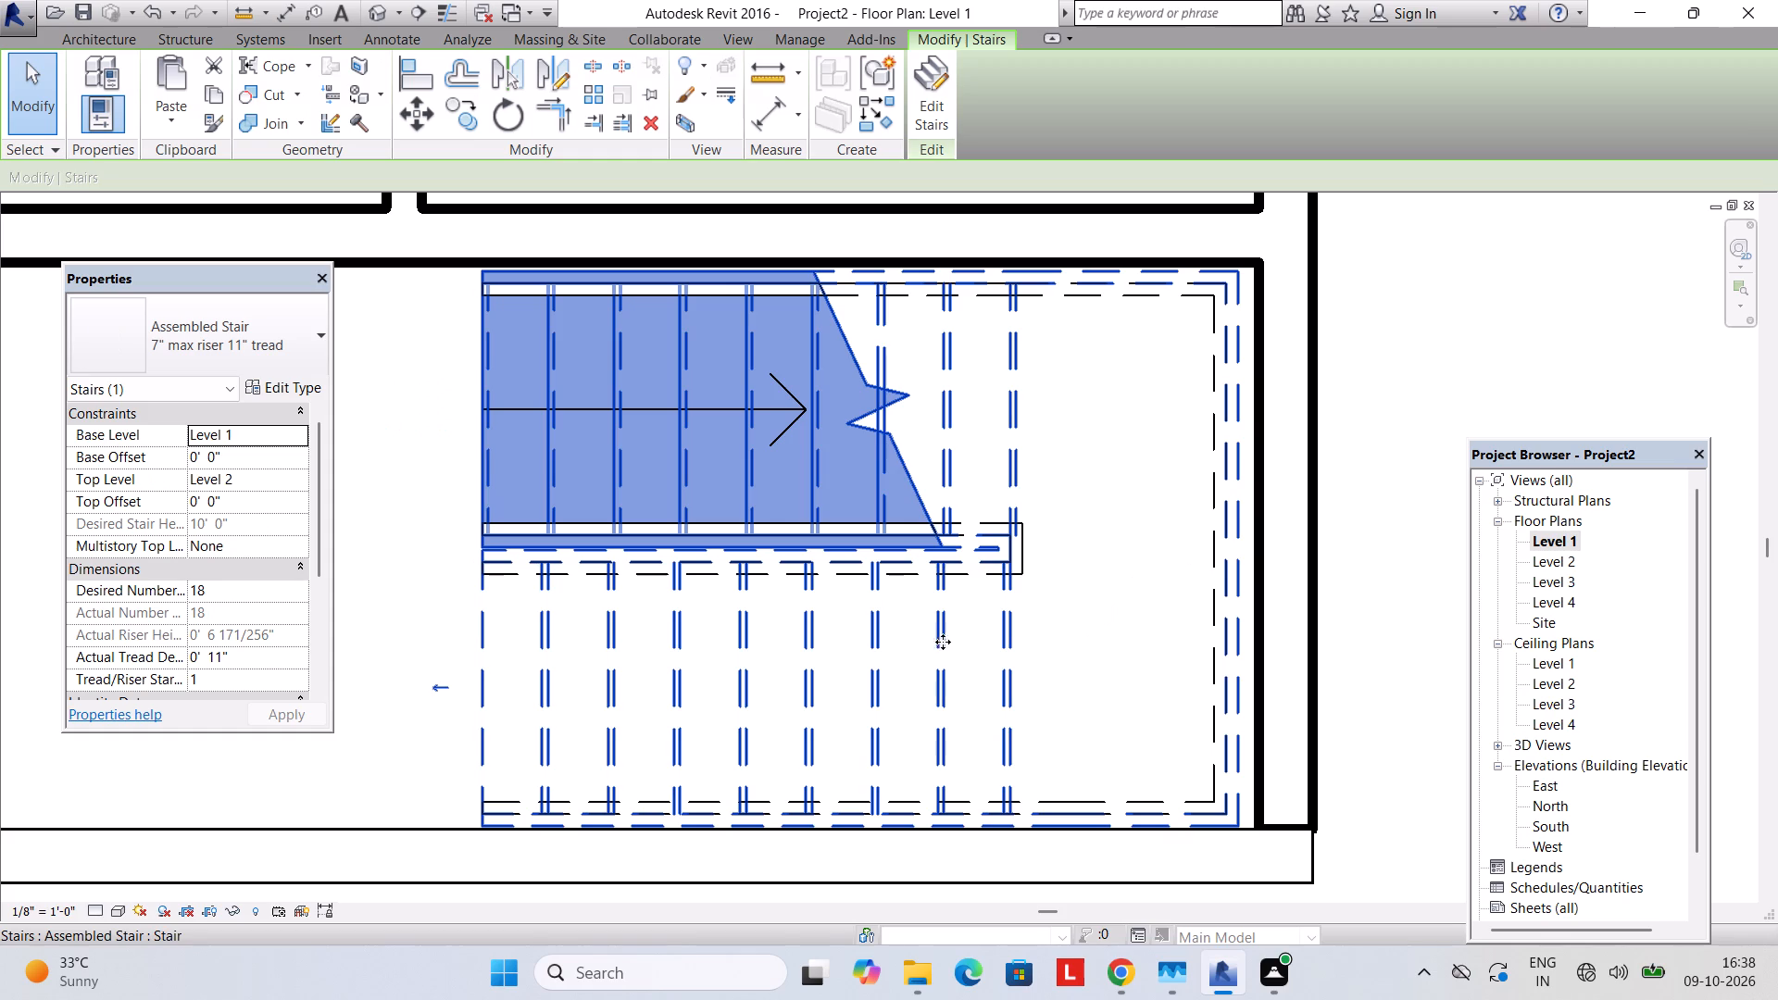
left_click(946, 95)
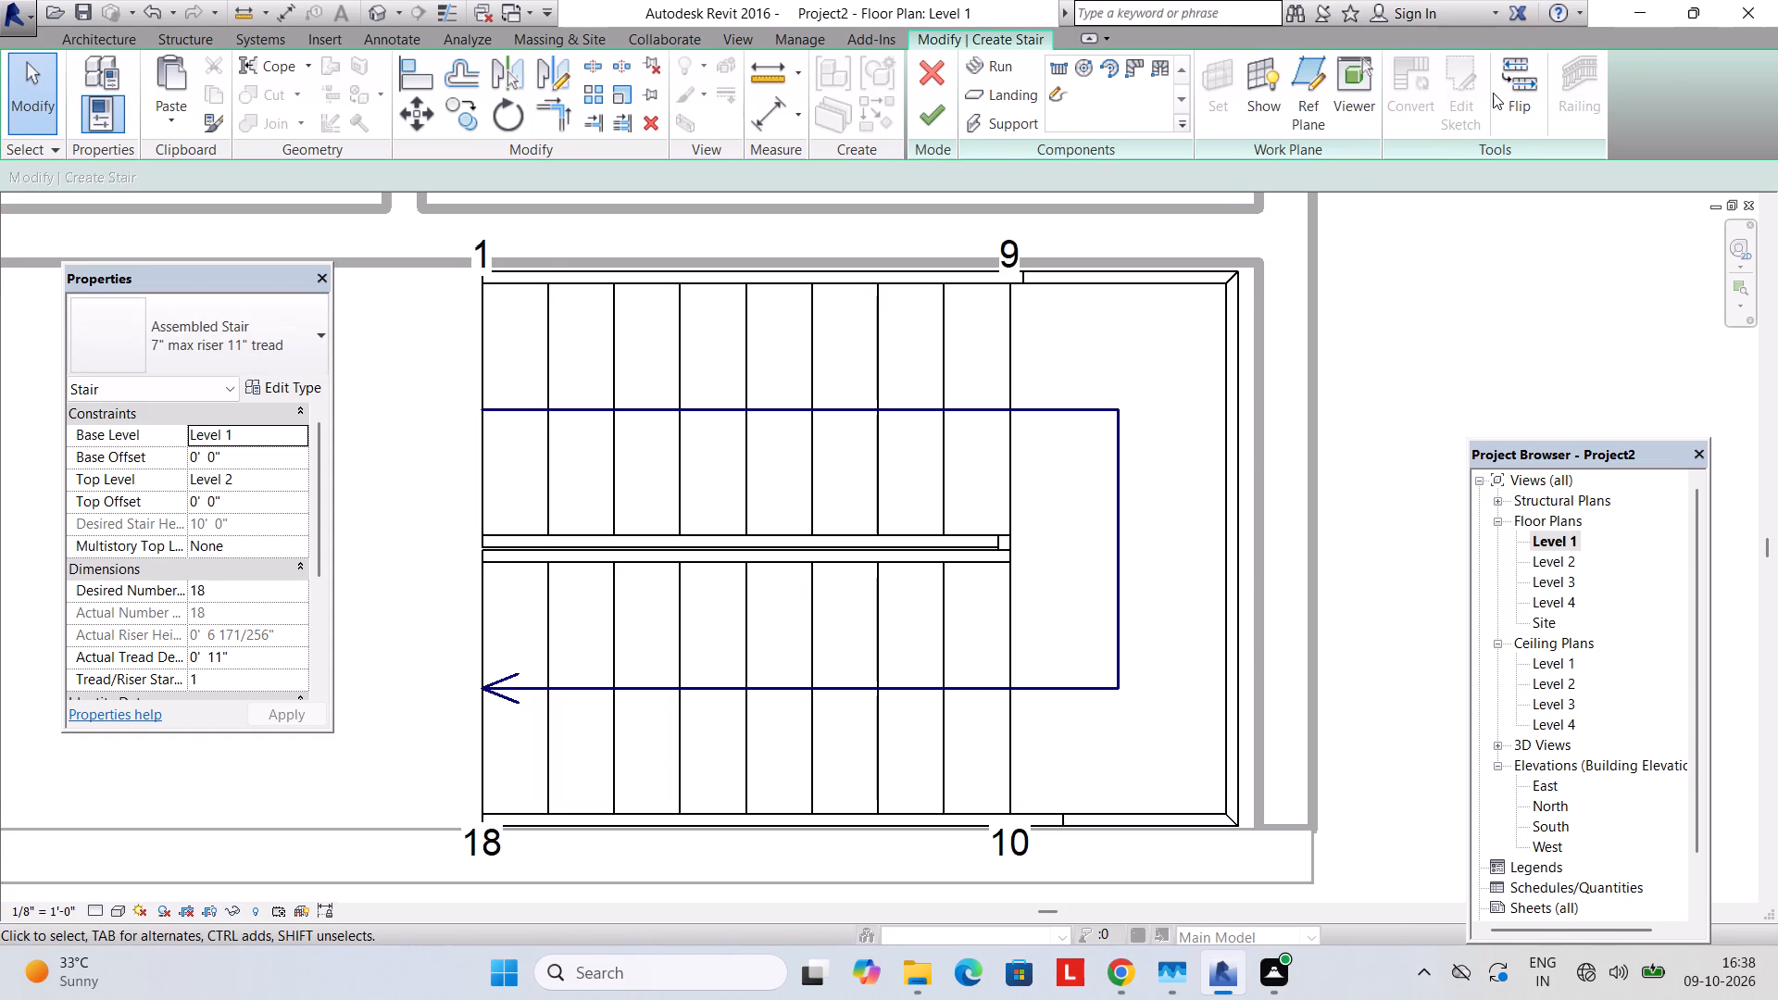
left_click(1506, 87)
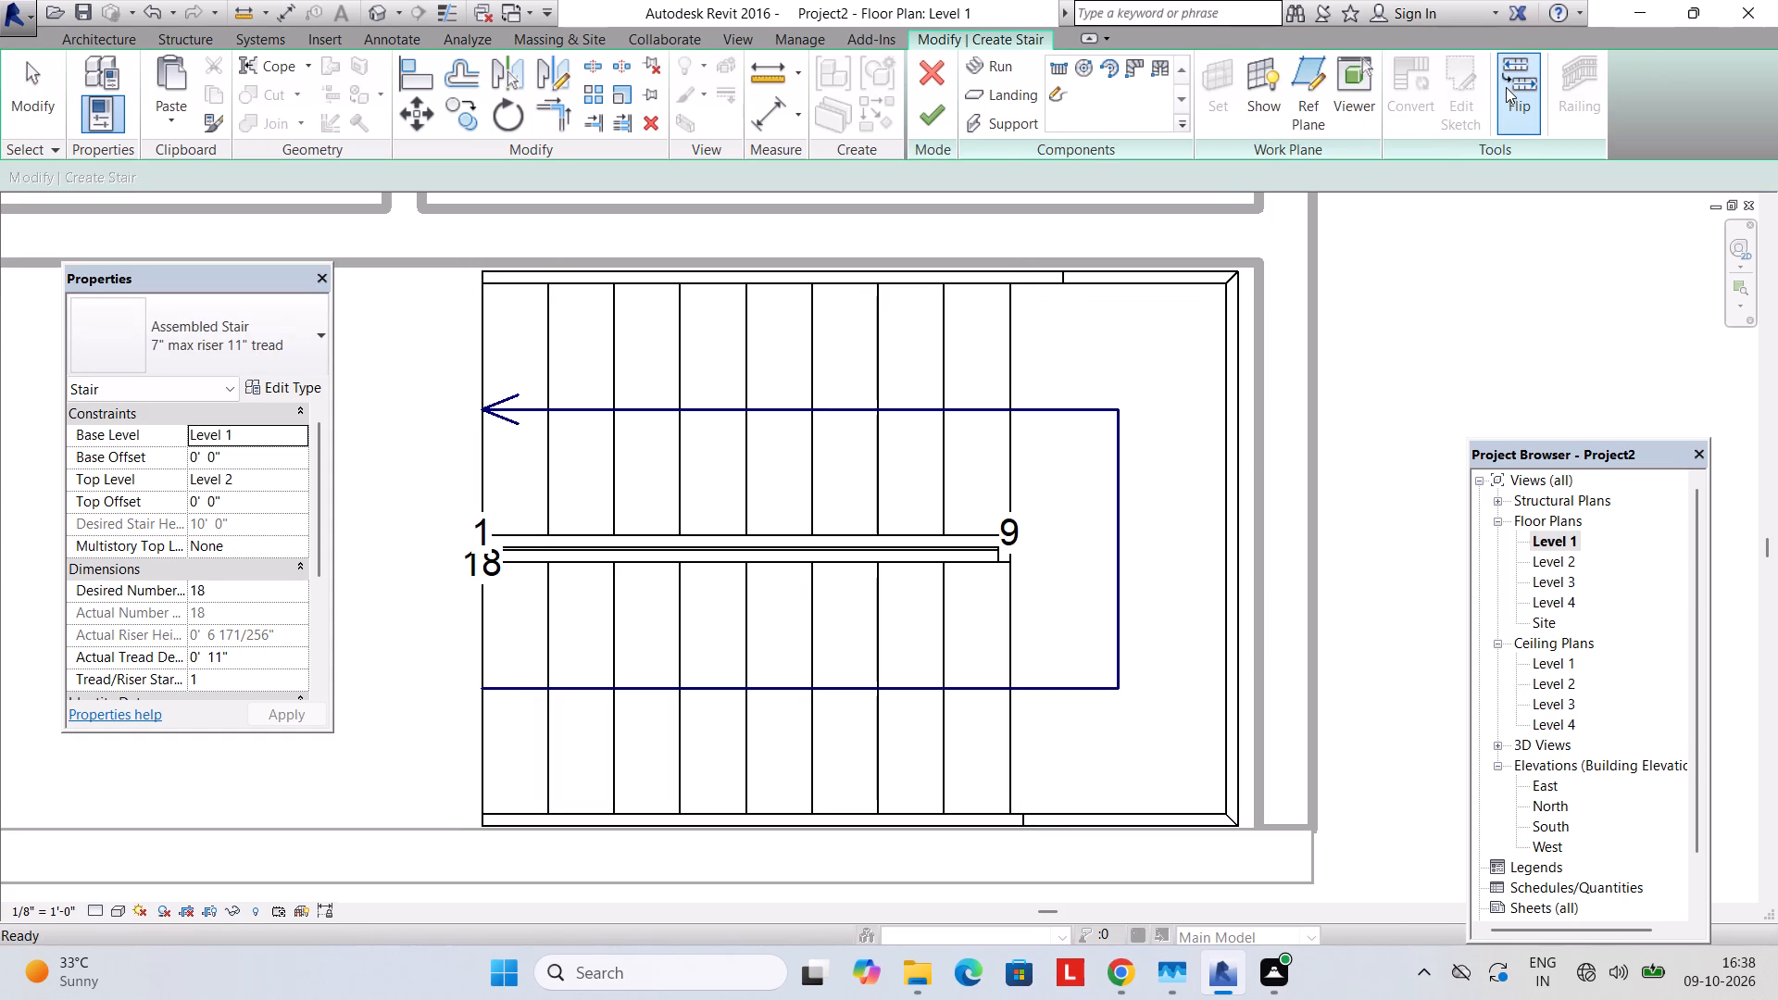
left_click(927, 113)
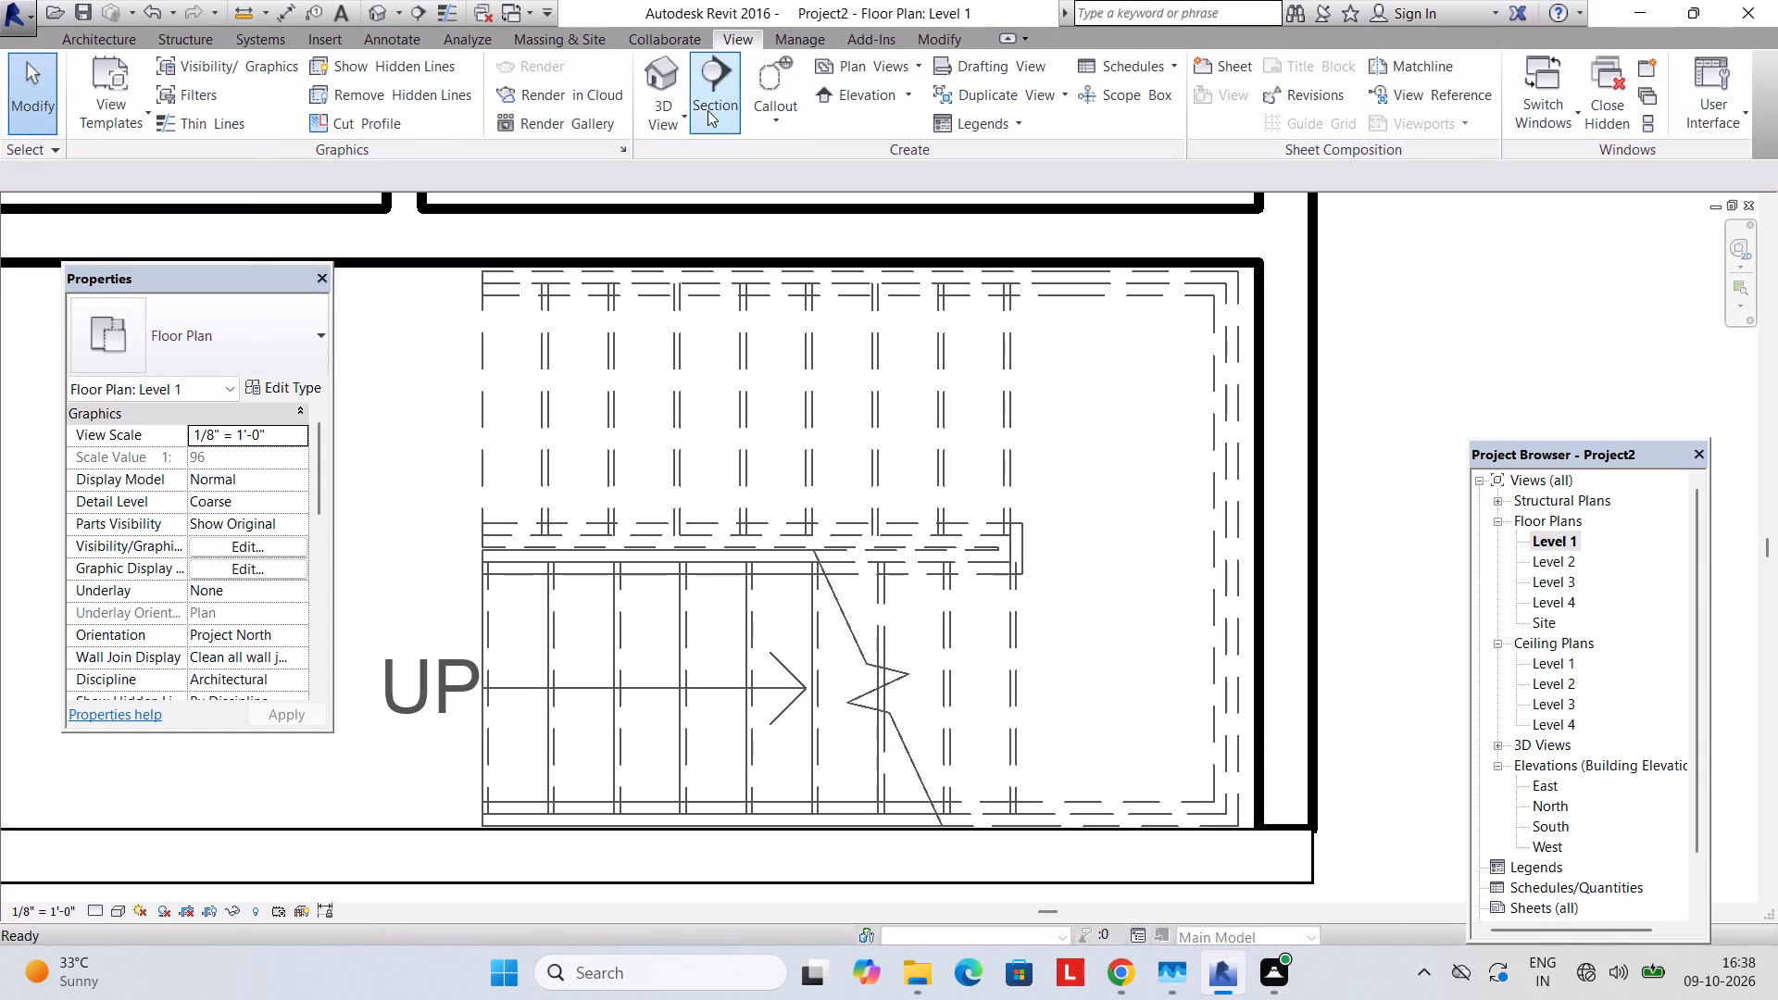
Examine the flipped stair, its landing and railings in the 3D view from several angles.
left_click(668, 119)
left_click(689, 149)
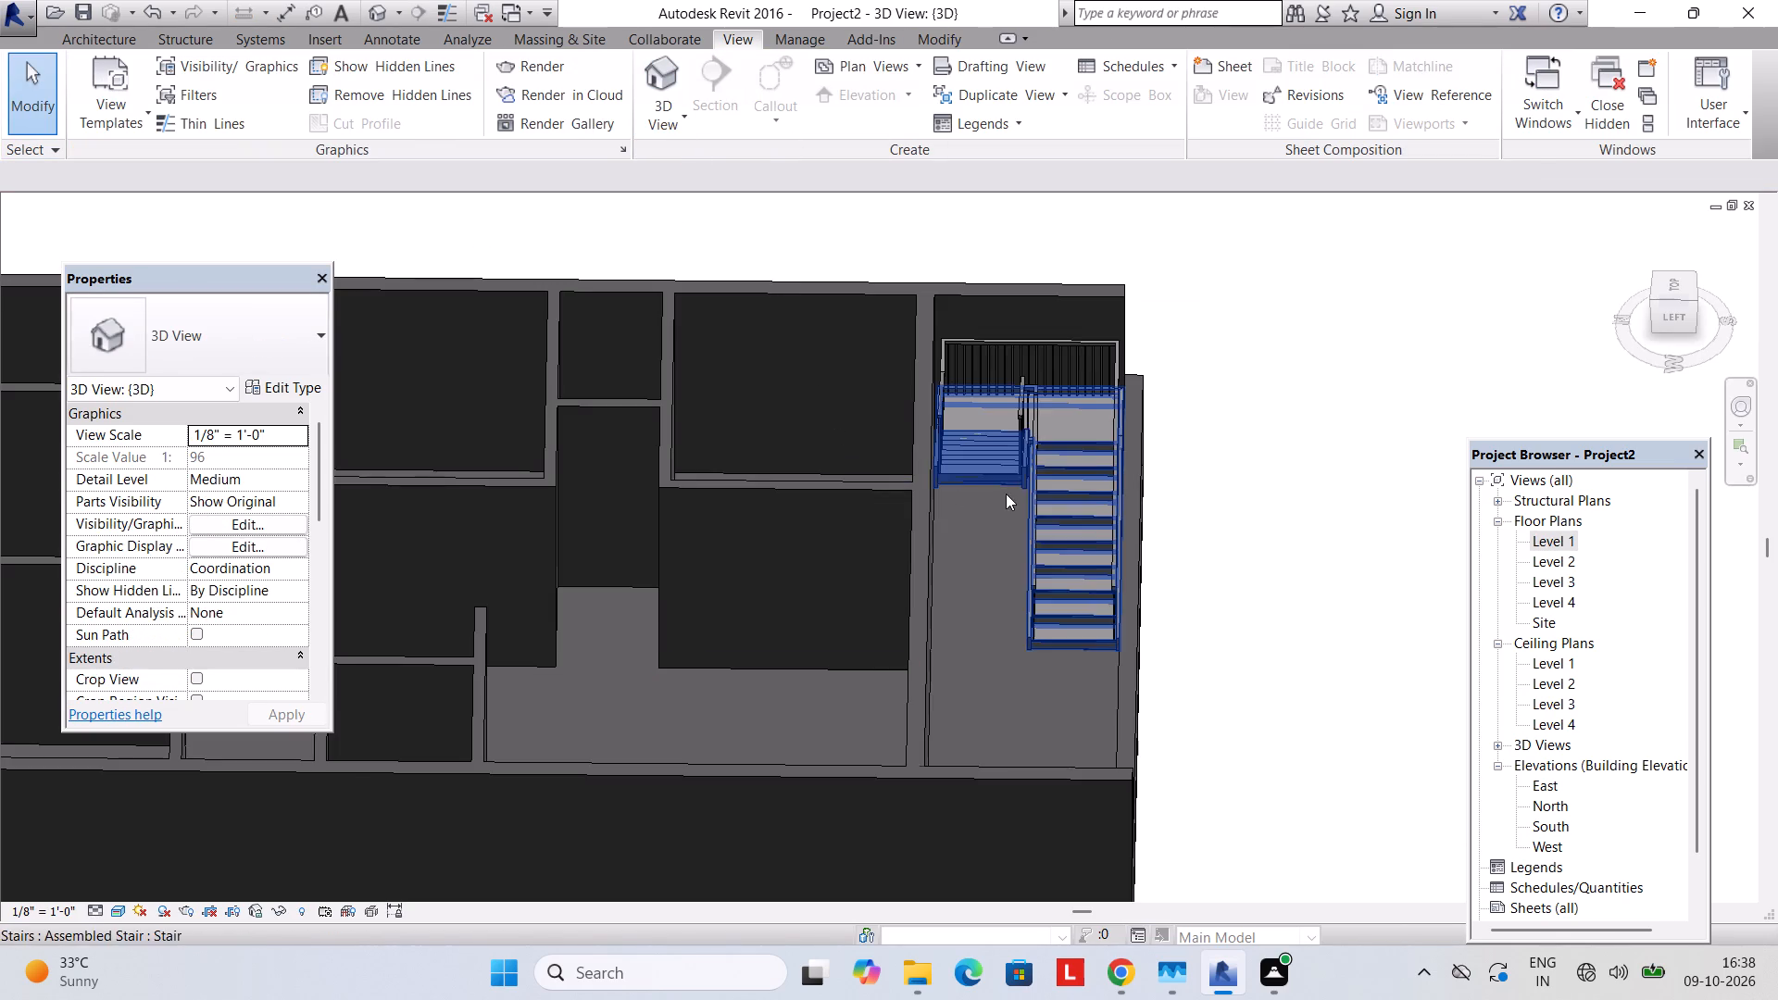
middle_click_drag(1006, 494, 806, 512)
scroll(1008, 565, "down", 1, "shift")
scroll(805, 512, "down", 5)
middle_click_drag(808, 527, 871, 543, "shift")
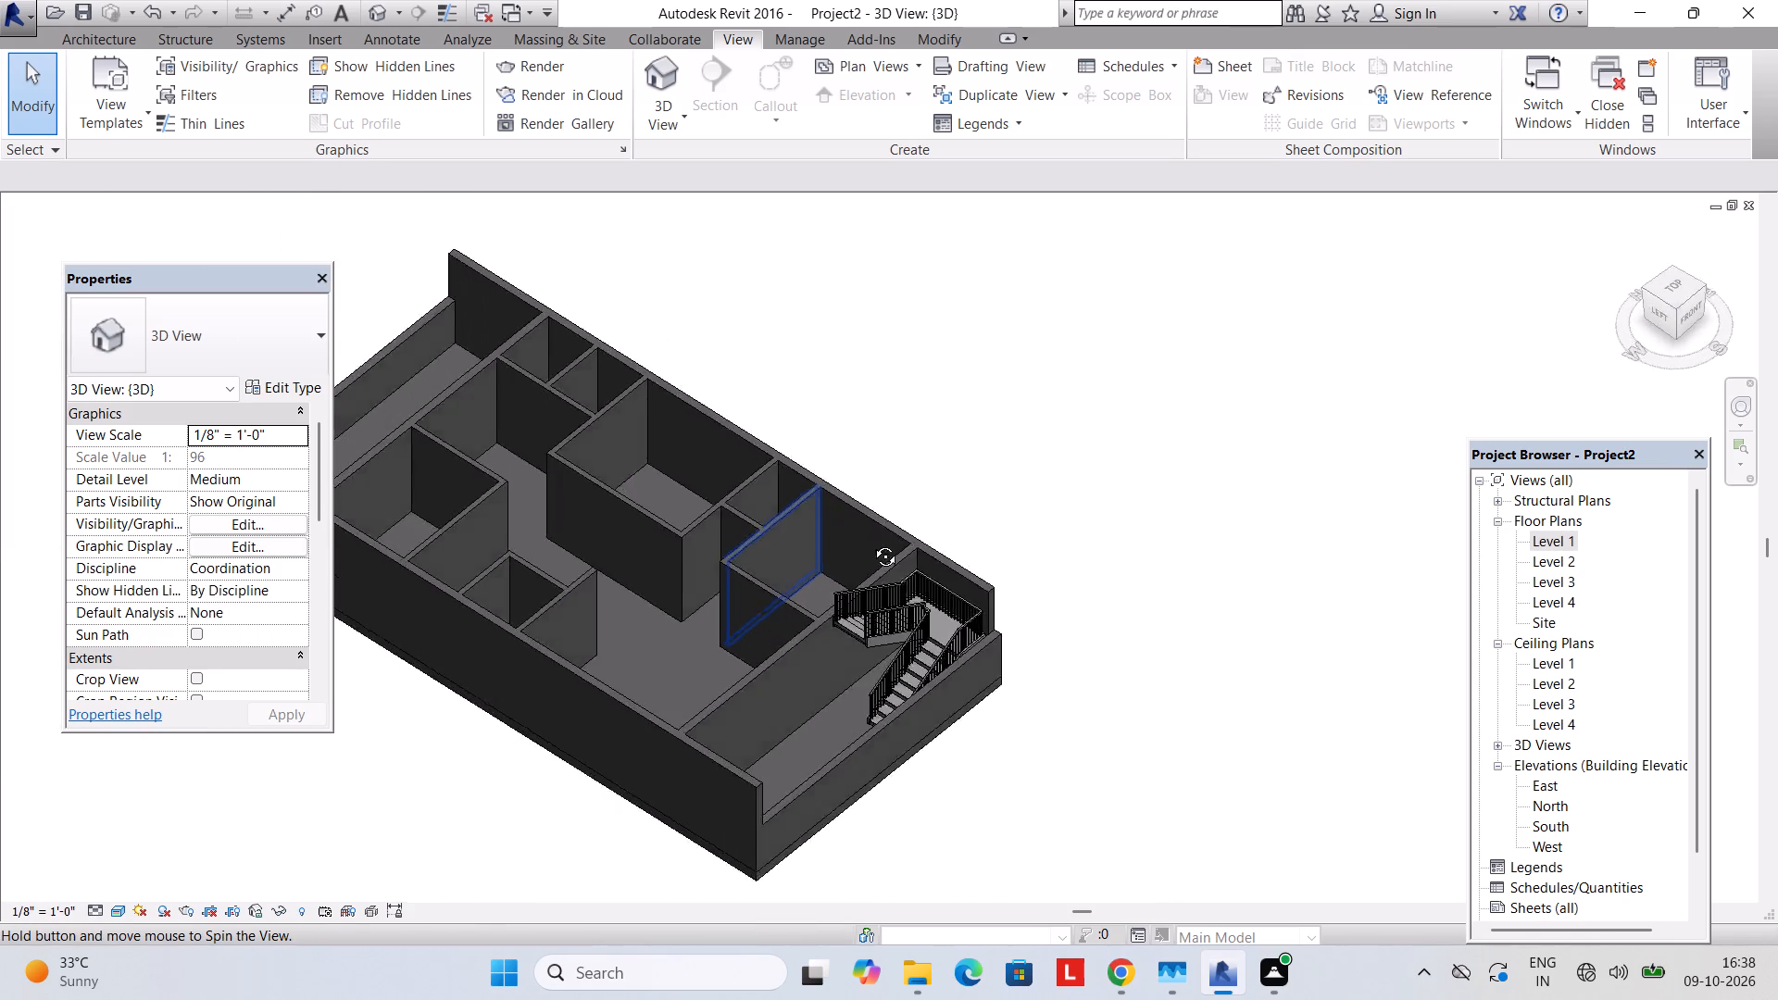
middle_click_drag(871, 543, 923, 694, "shift")
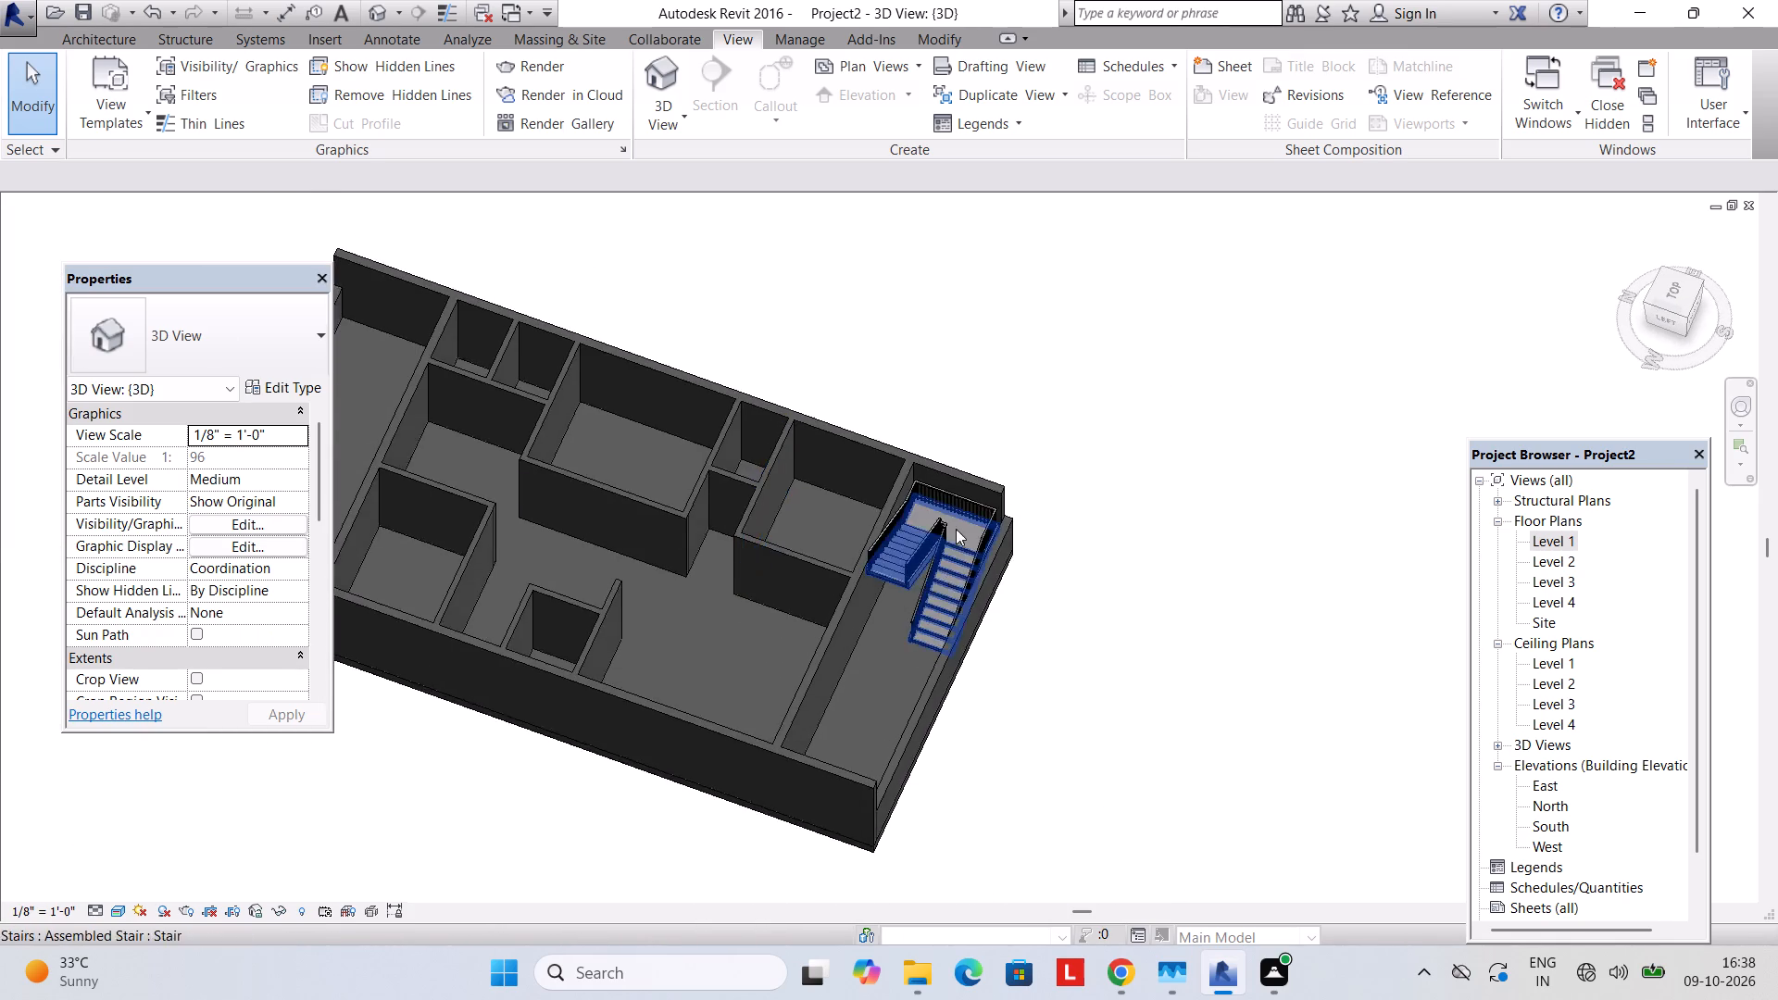
scroll(956, 526, "up", 11)
middle_click_drag(944, 562, 963, 644, "shift")
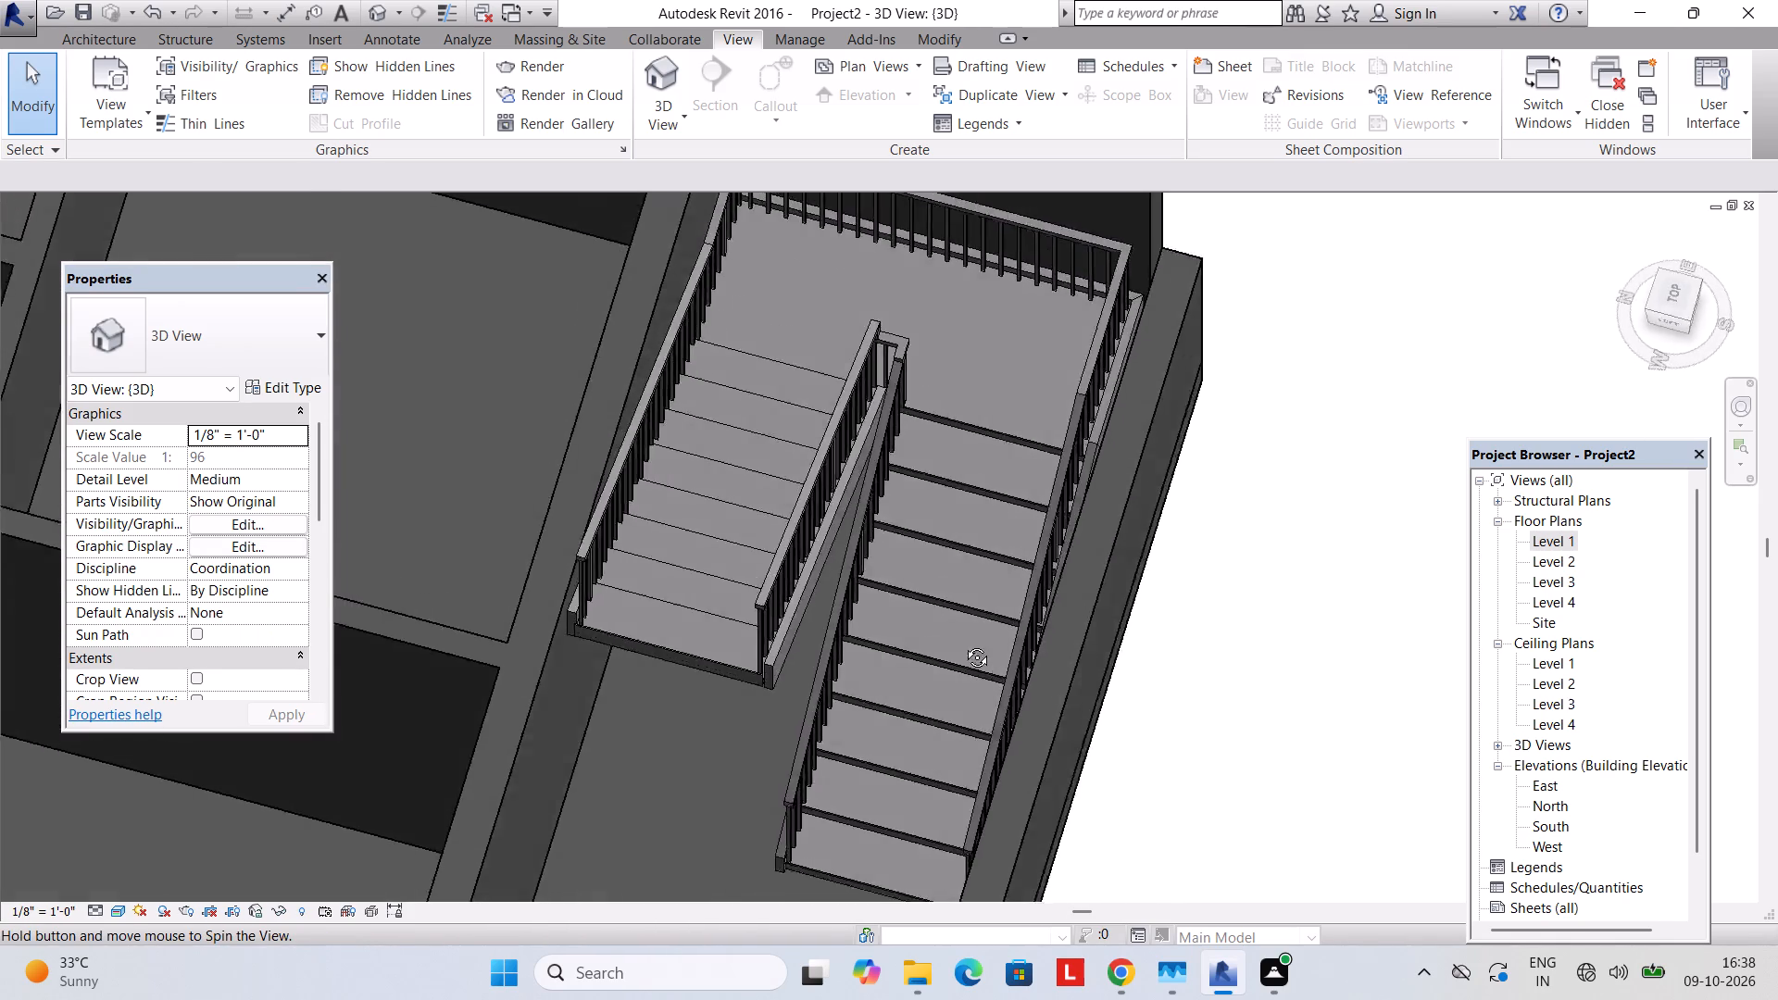
middle_click_drag(963, 644, 905, 674, "shift")
scroll(901, 647, "down", 3)
middle_click_drag(898, 648, 995, 387)
scroll(1033, 430, "down", 1)
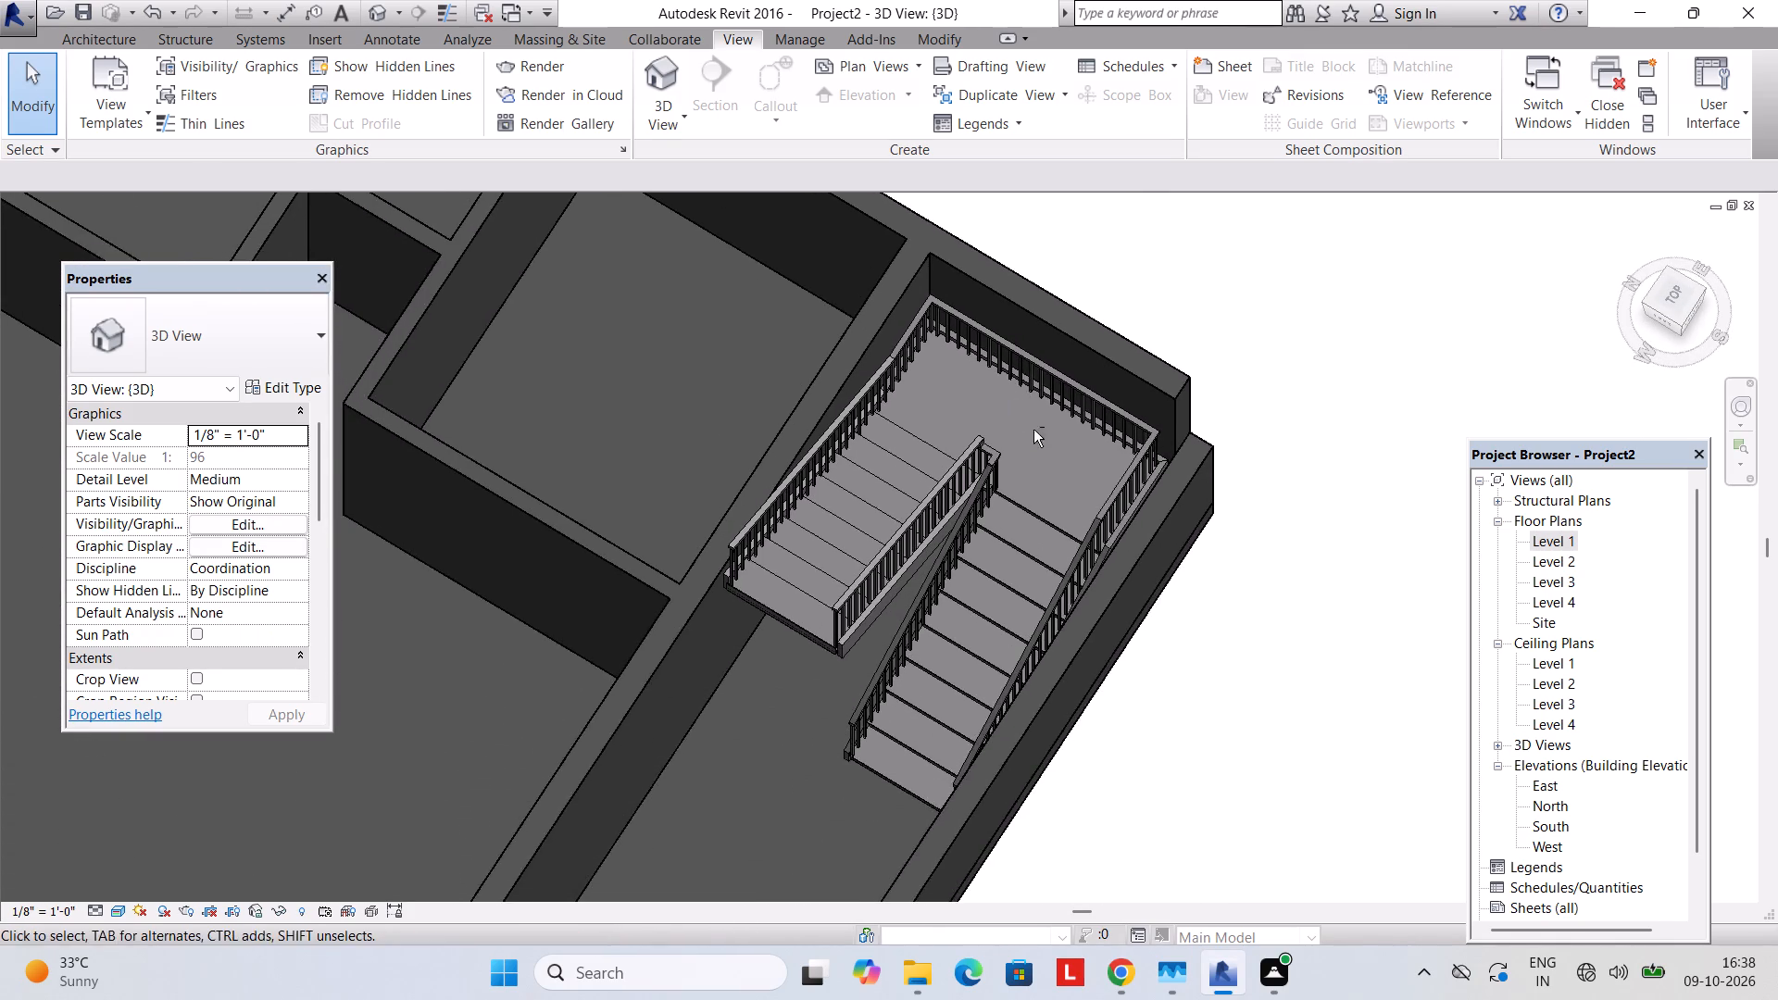
middle_click_drag(1033, 430, 967, 433, "shift")
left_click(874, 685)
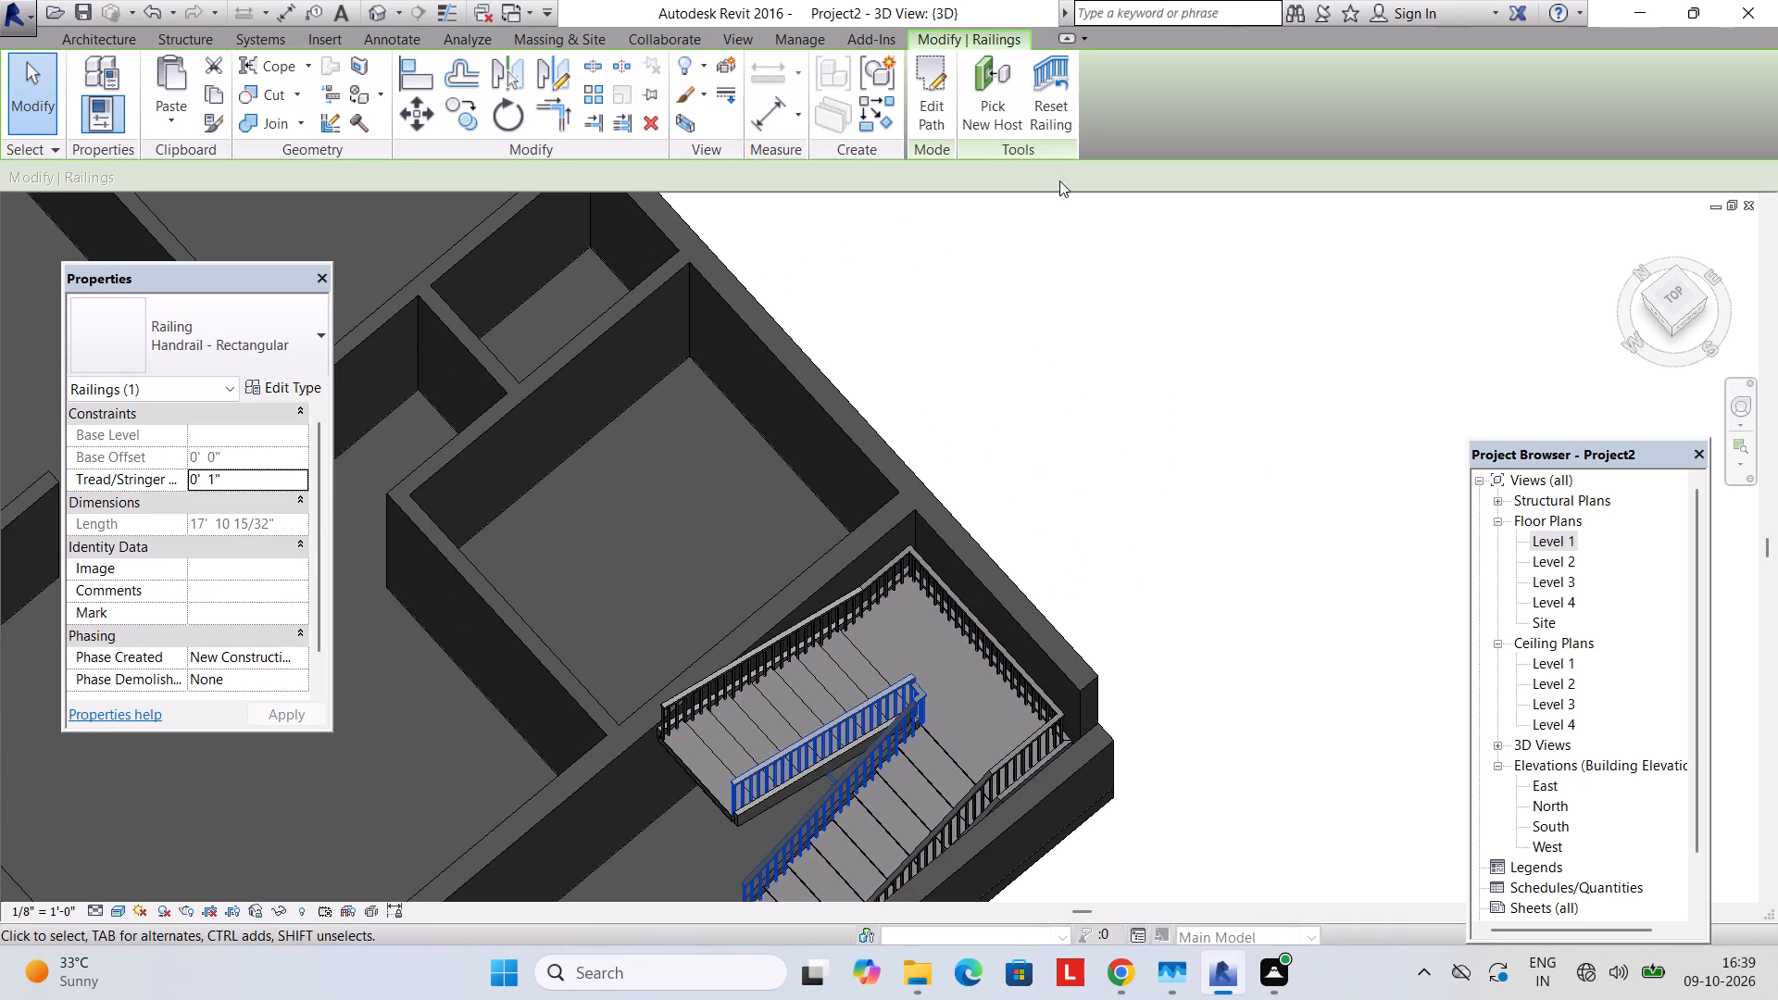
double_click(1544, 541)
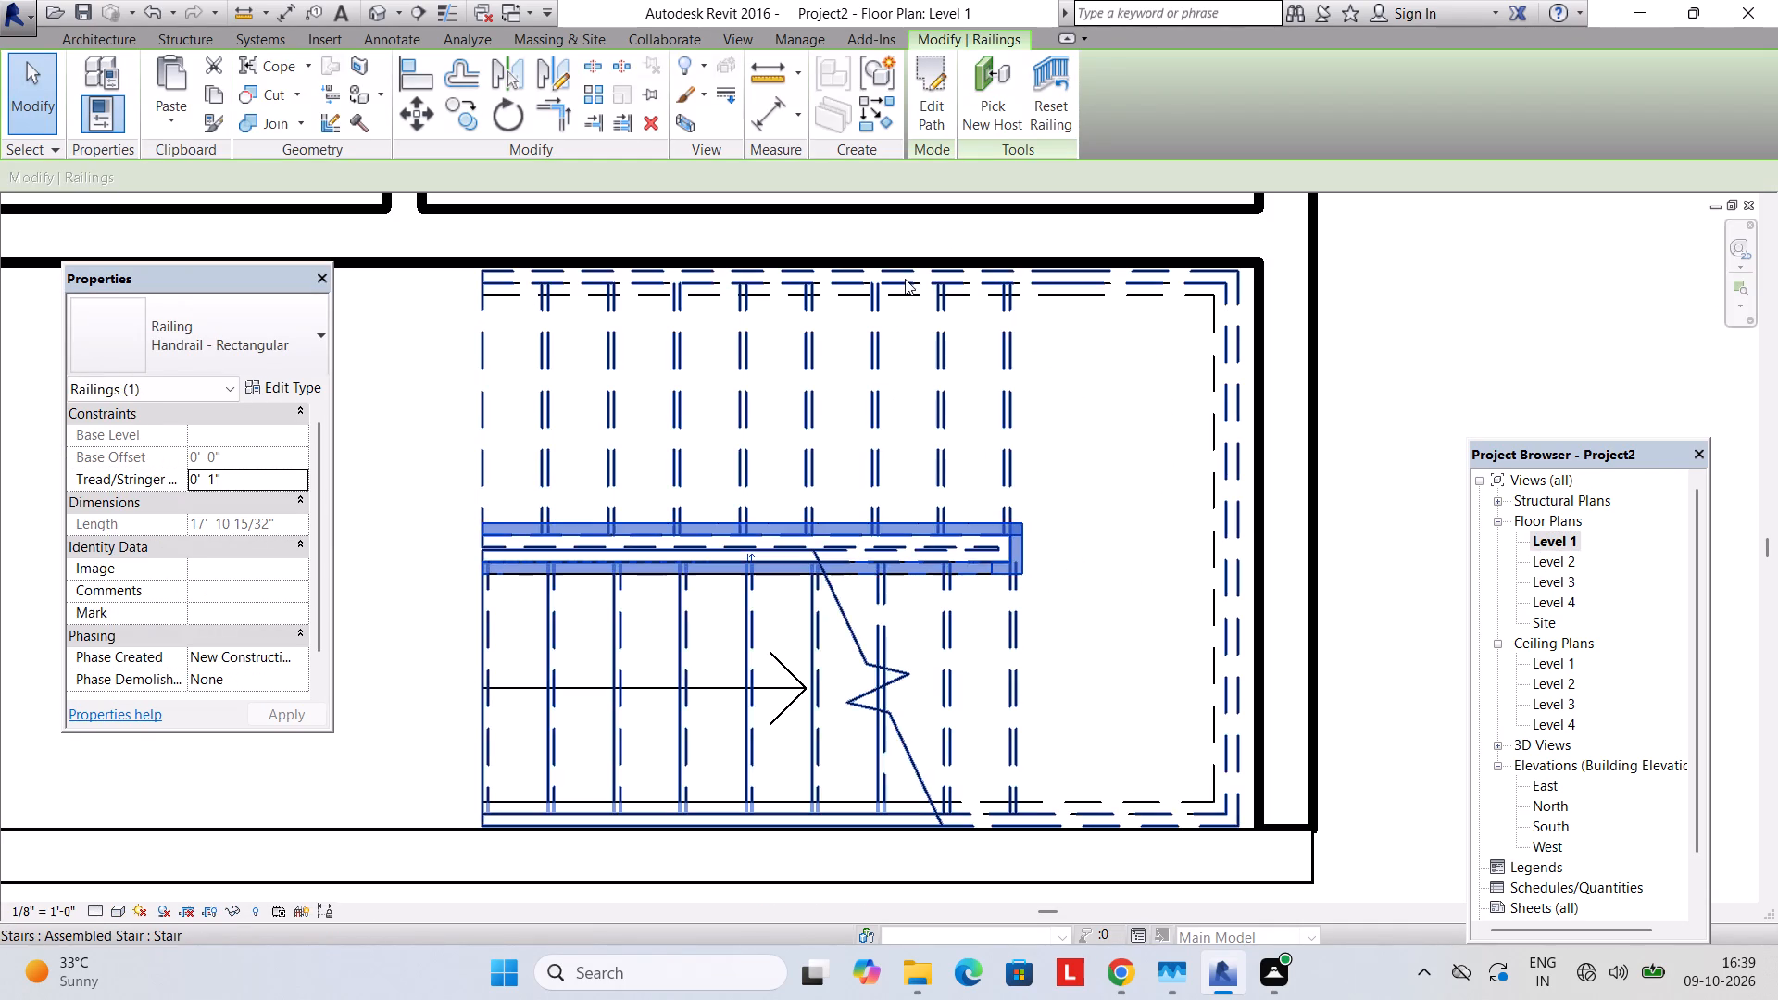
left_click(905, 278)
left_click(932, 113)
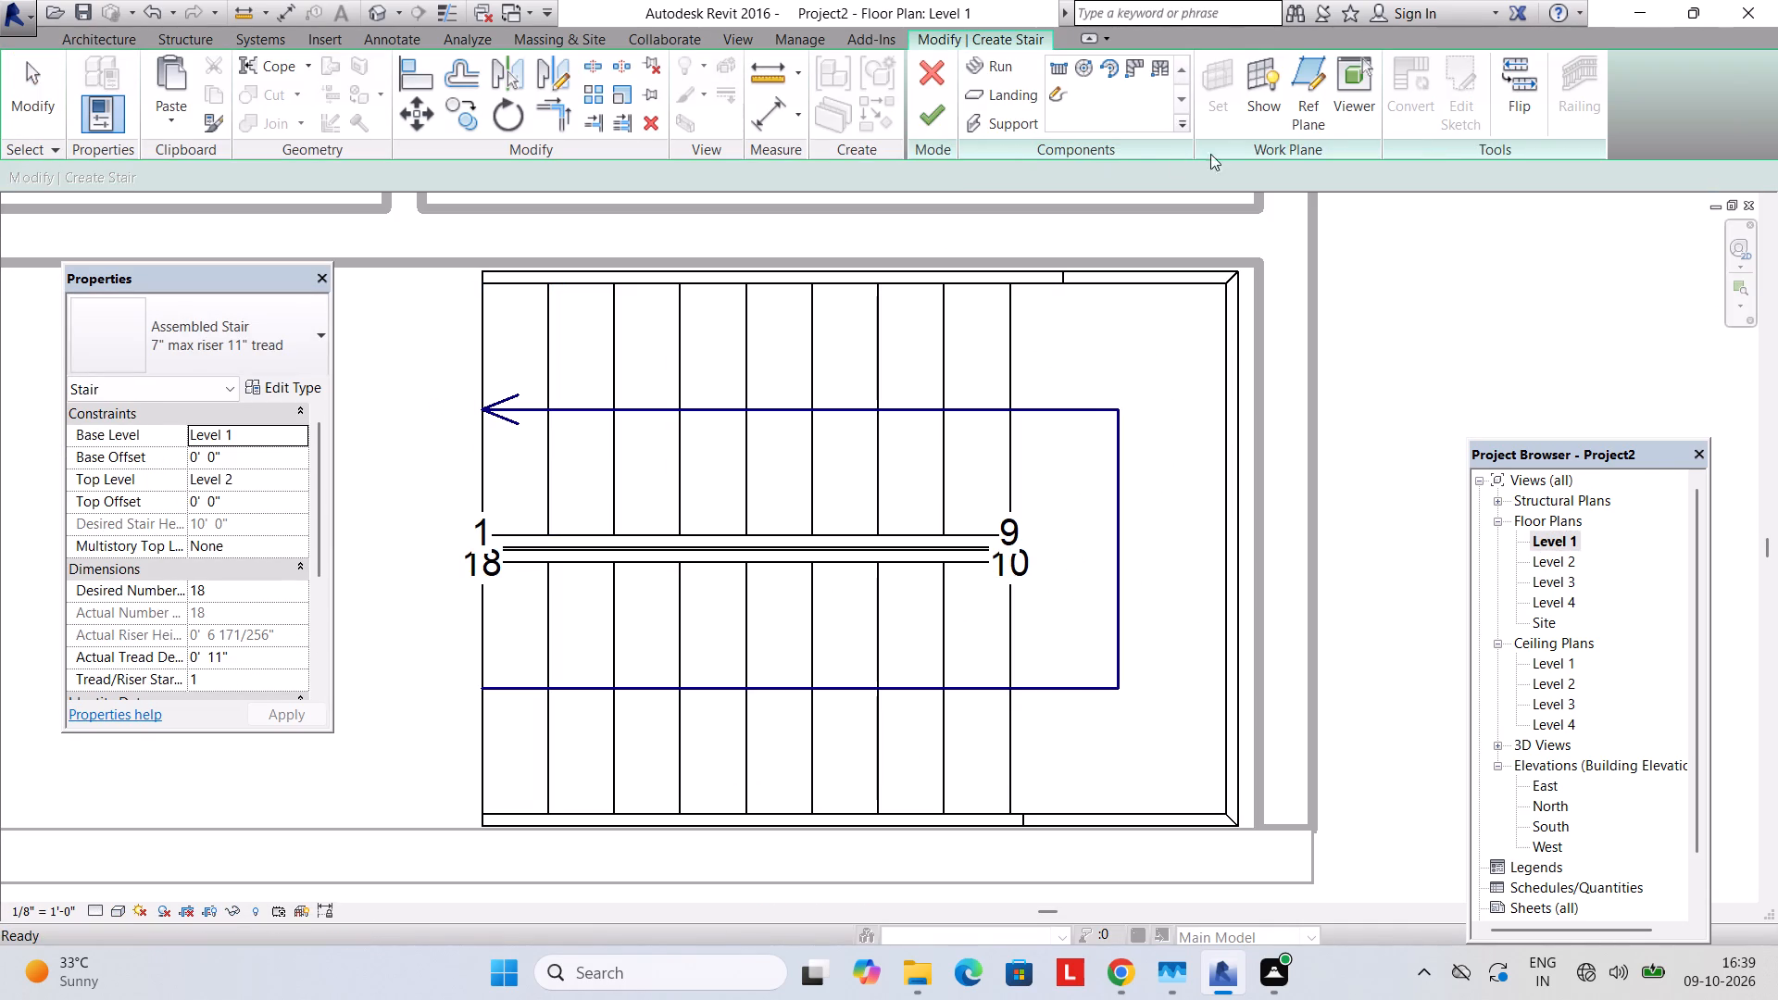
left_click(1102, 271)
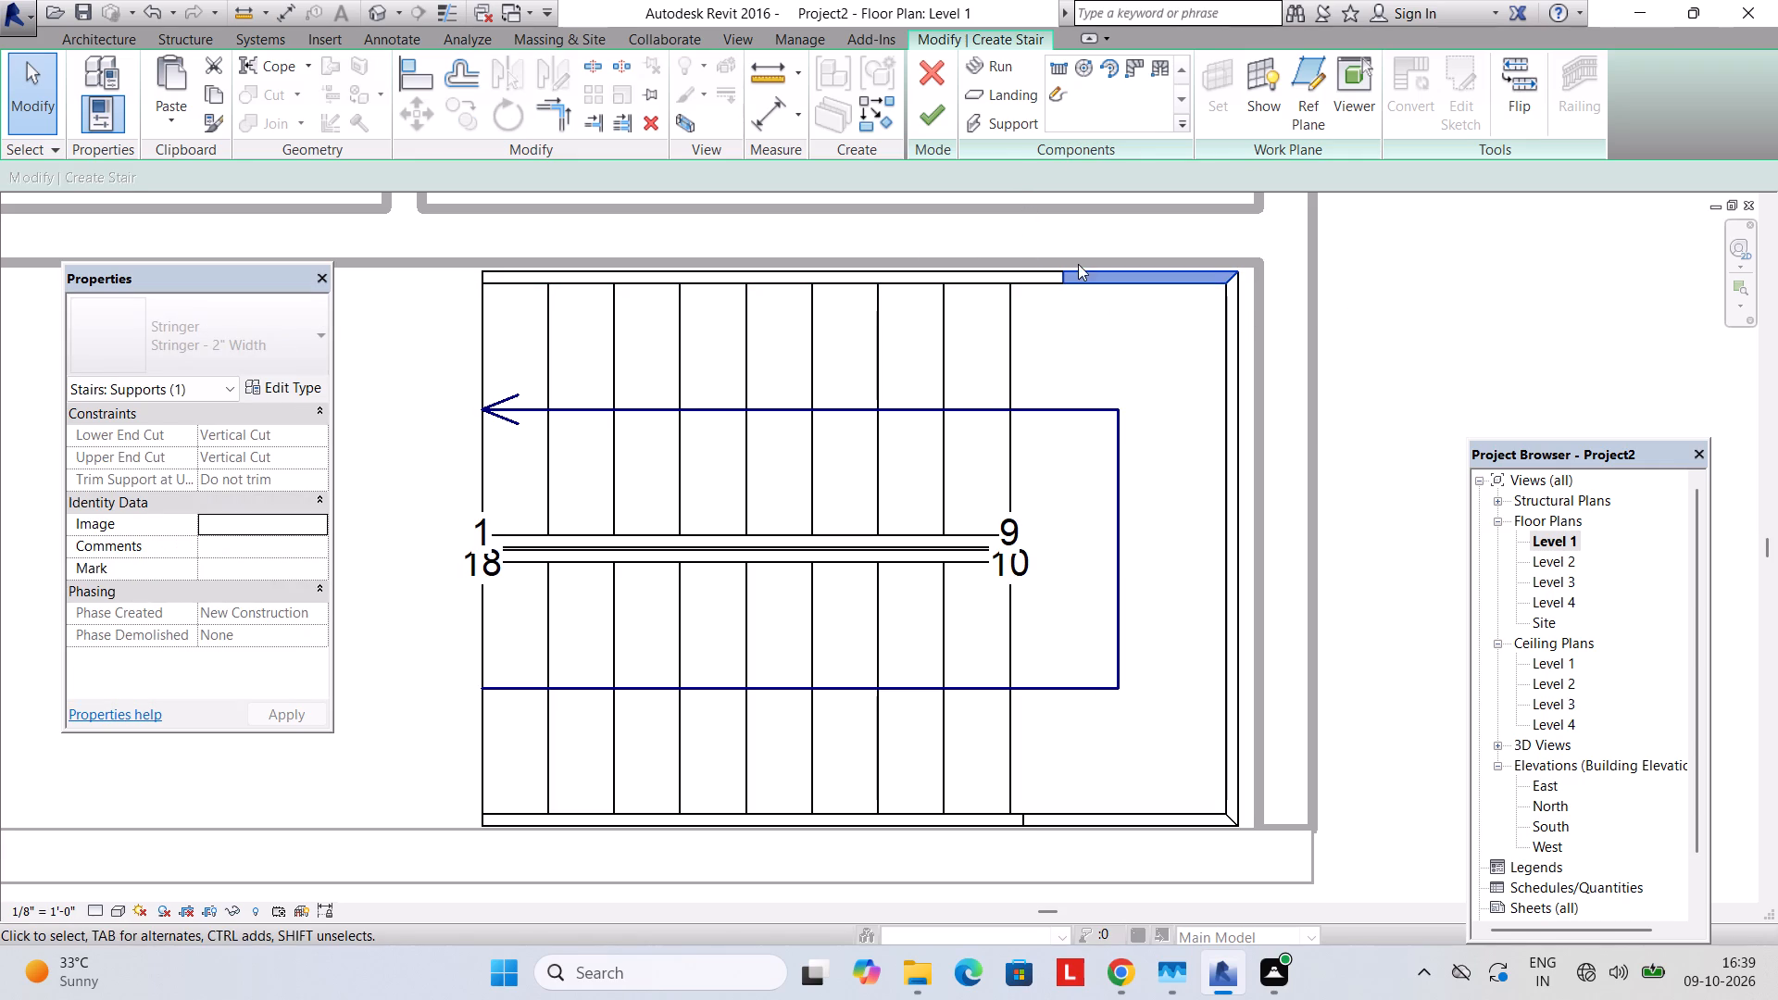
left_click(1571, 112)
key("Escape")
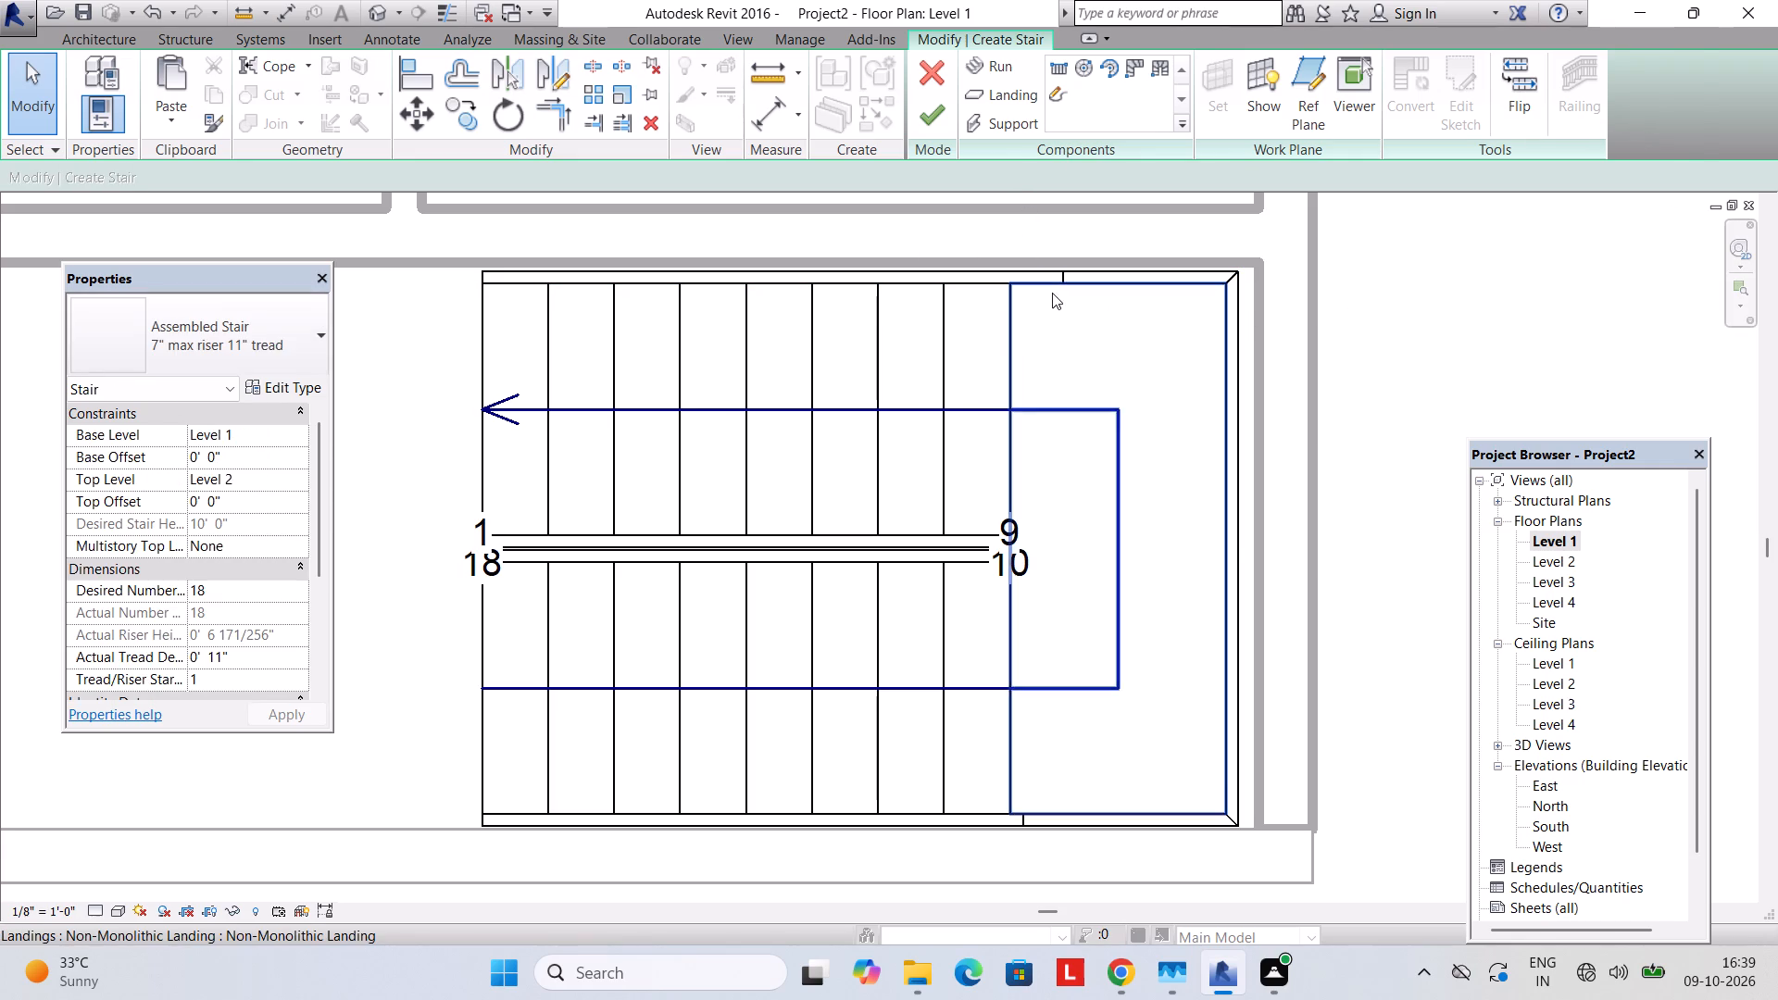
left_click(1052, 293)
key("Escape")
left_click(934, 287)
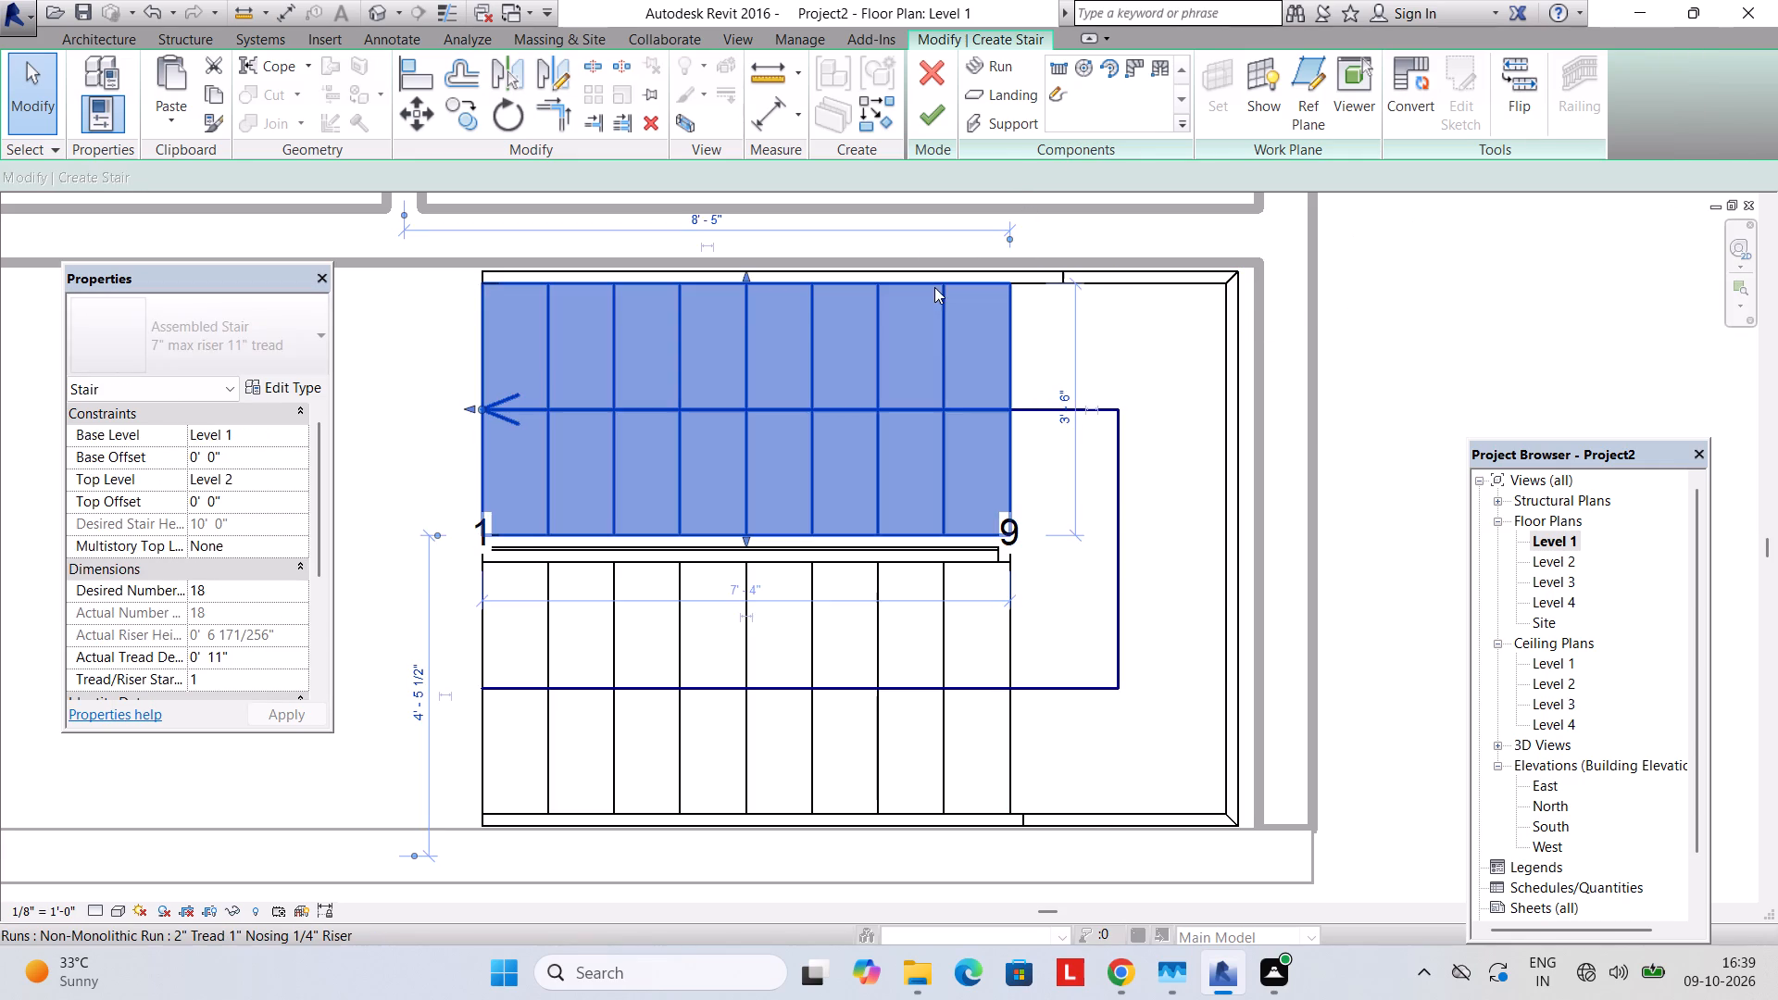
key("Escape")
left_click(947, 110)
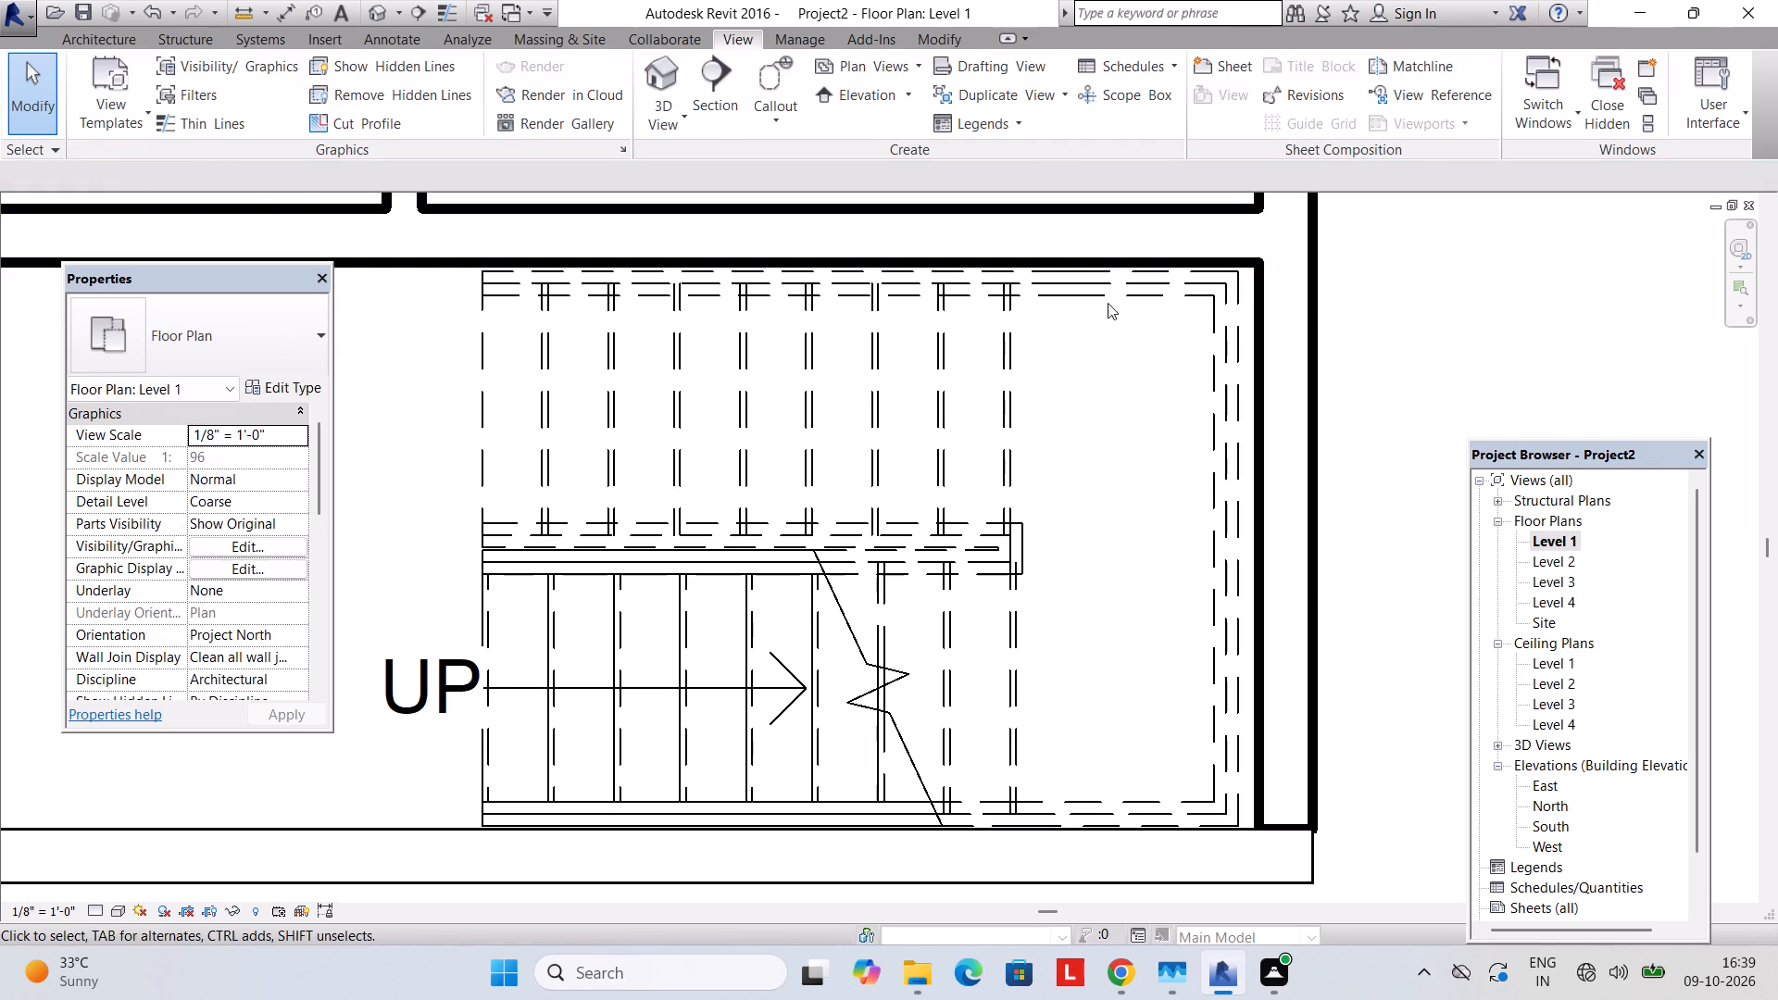
Reset the stair's outer railing in the Level 1 floor plan.
left_click(1108, 293)
left_click(1119, 271)
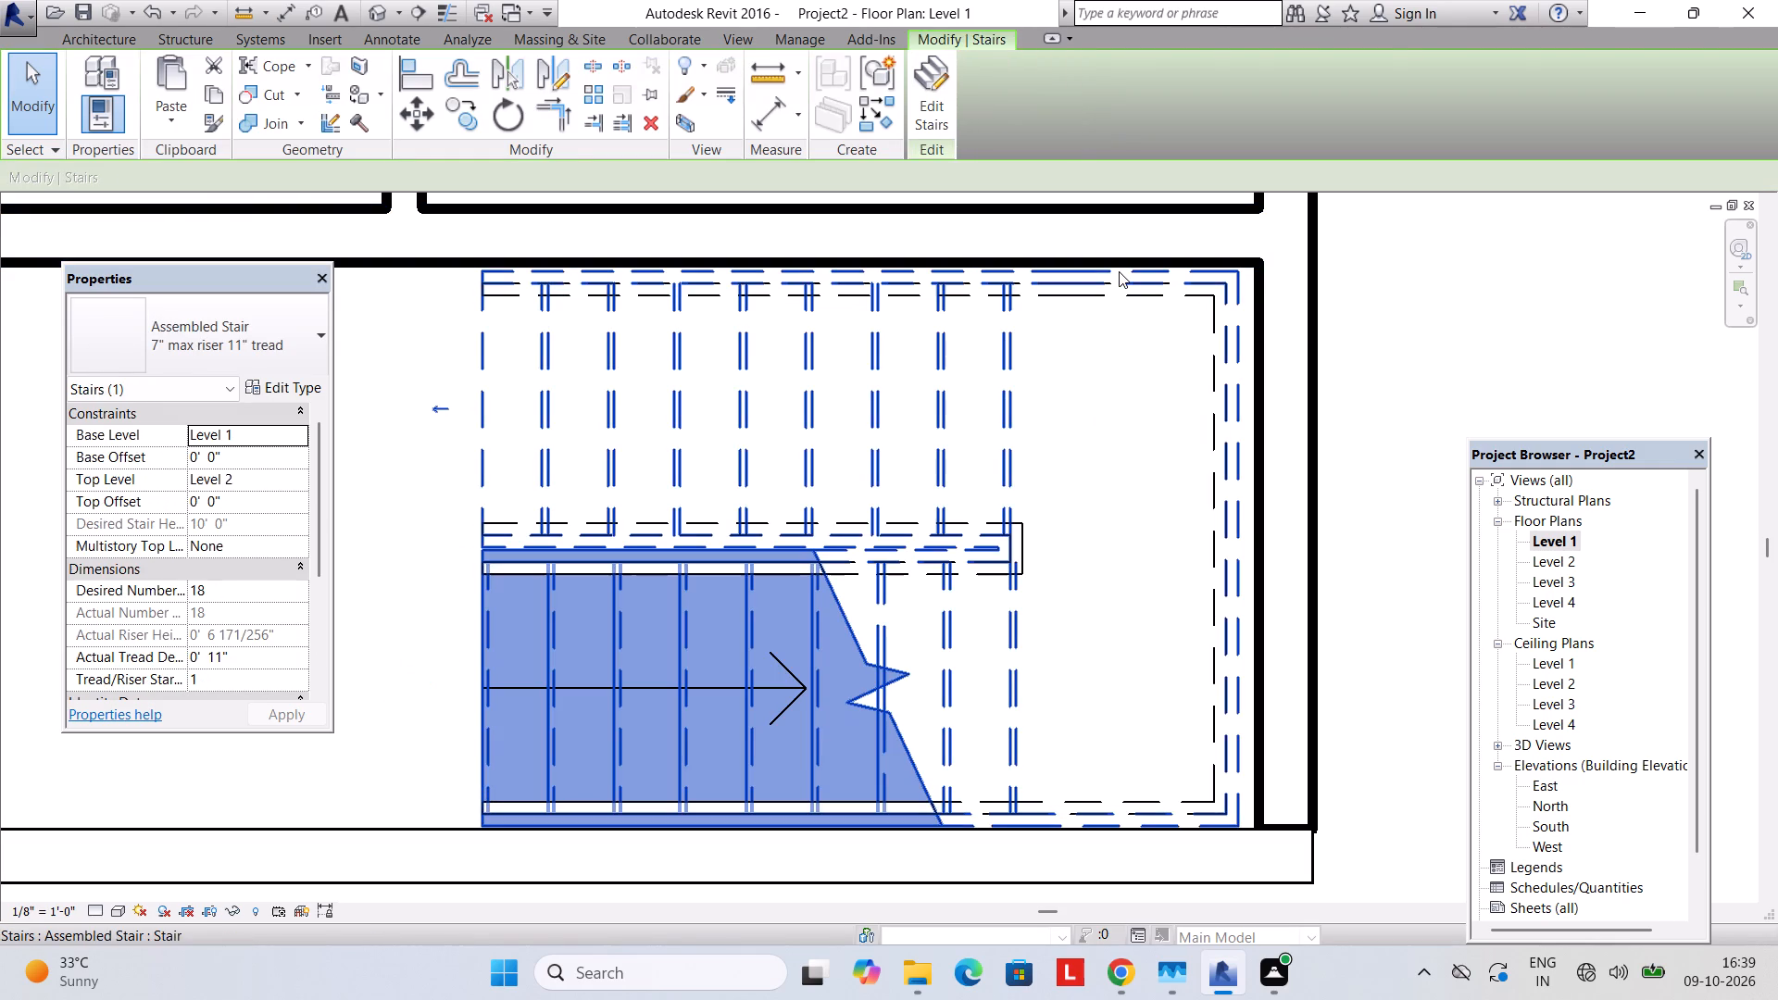
key("Escape")
left_click(1116, 285)
left_click(1058, 109)
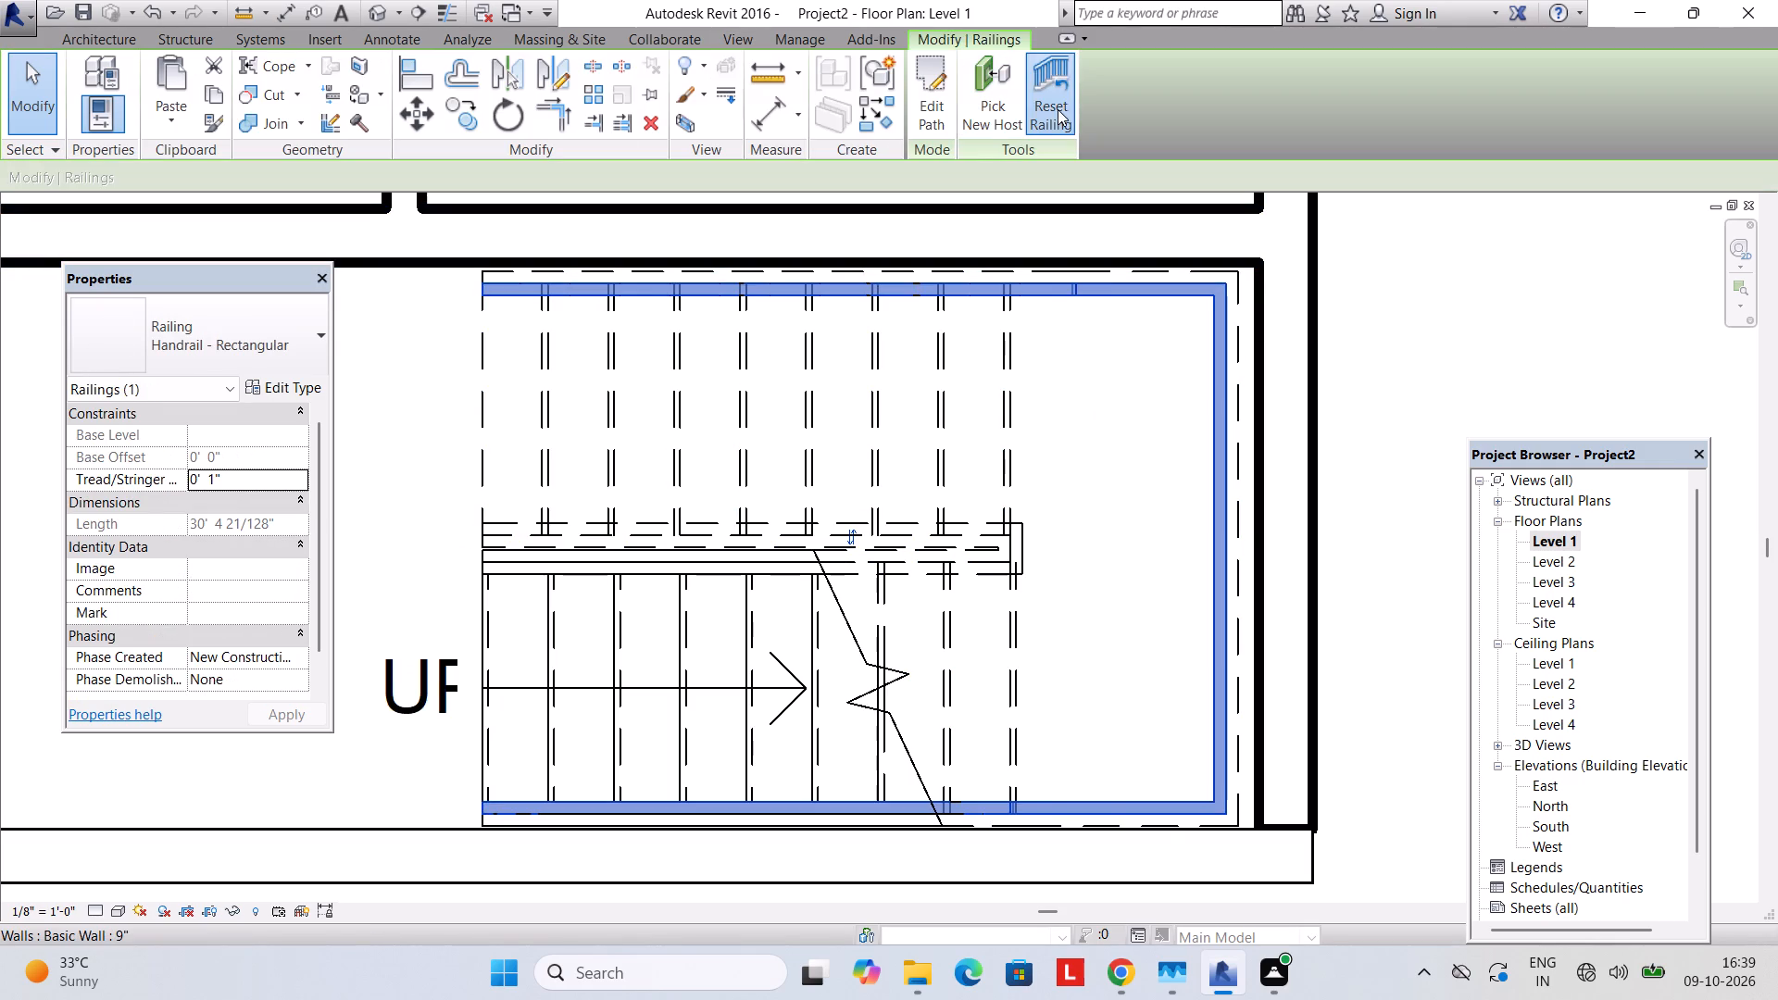
key("Escape")
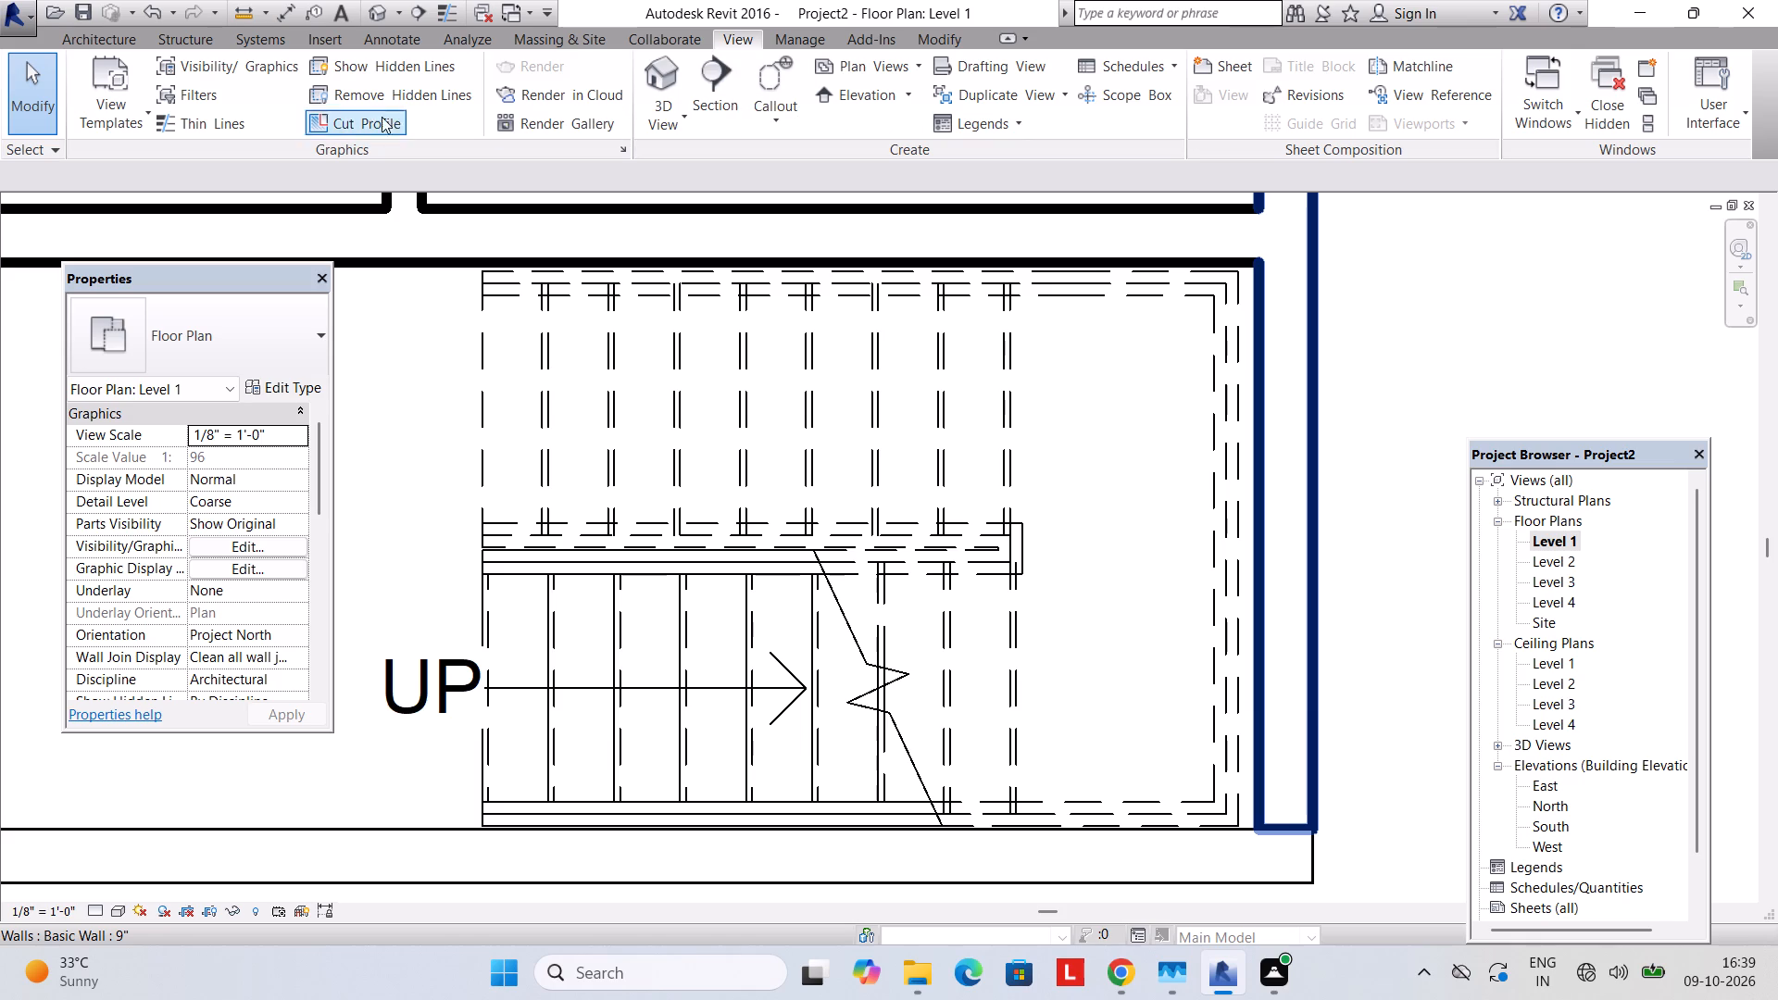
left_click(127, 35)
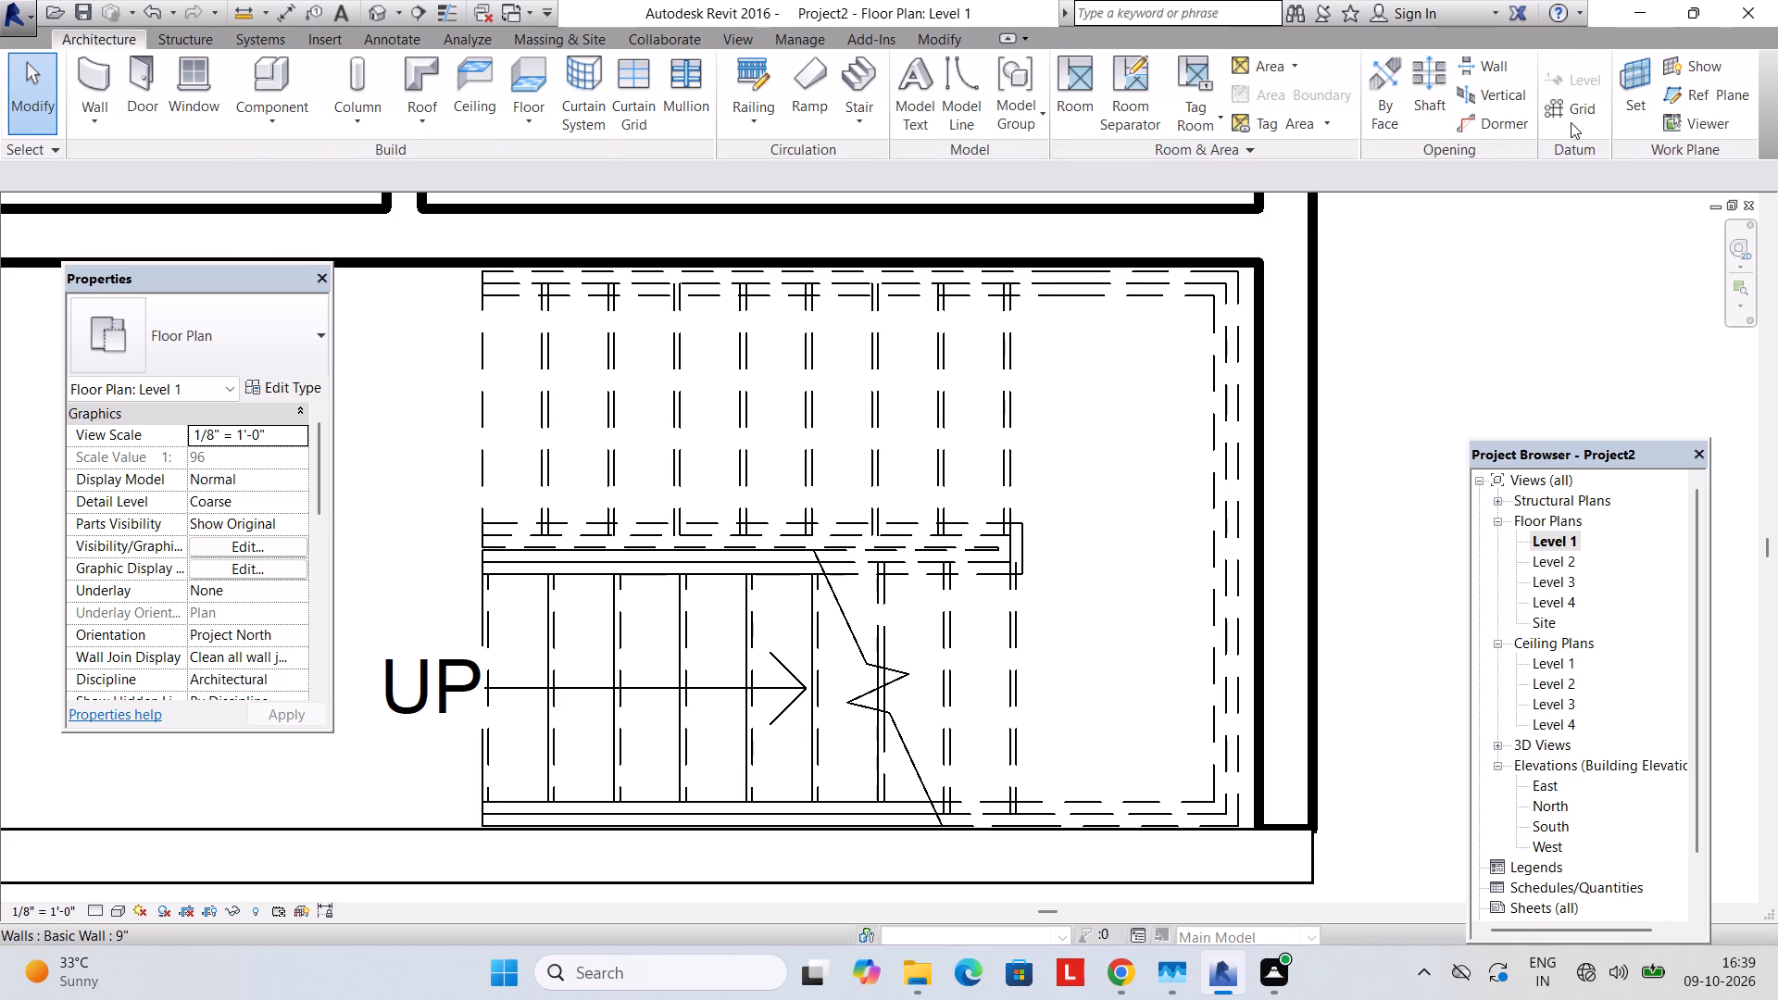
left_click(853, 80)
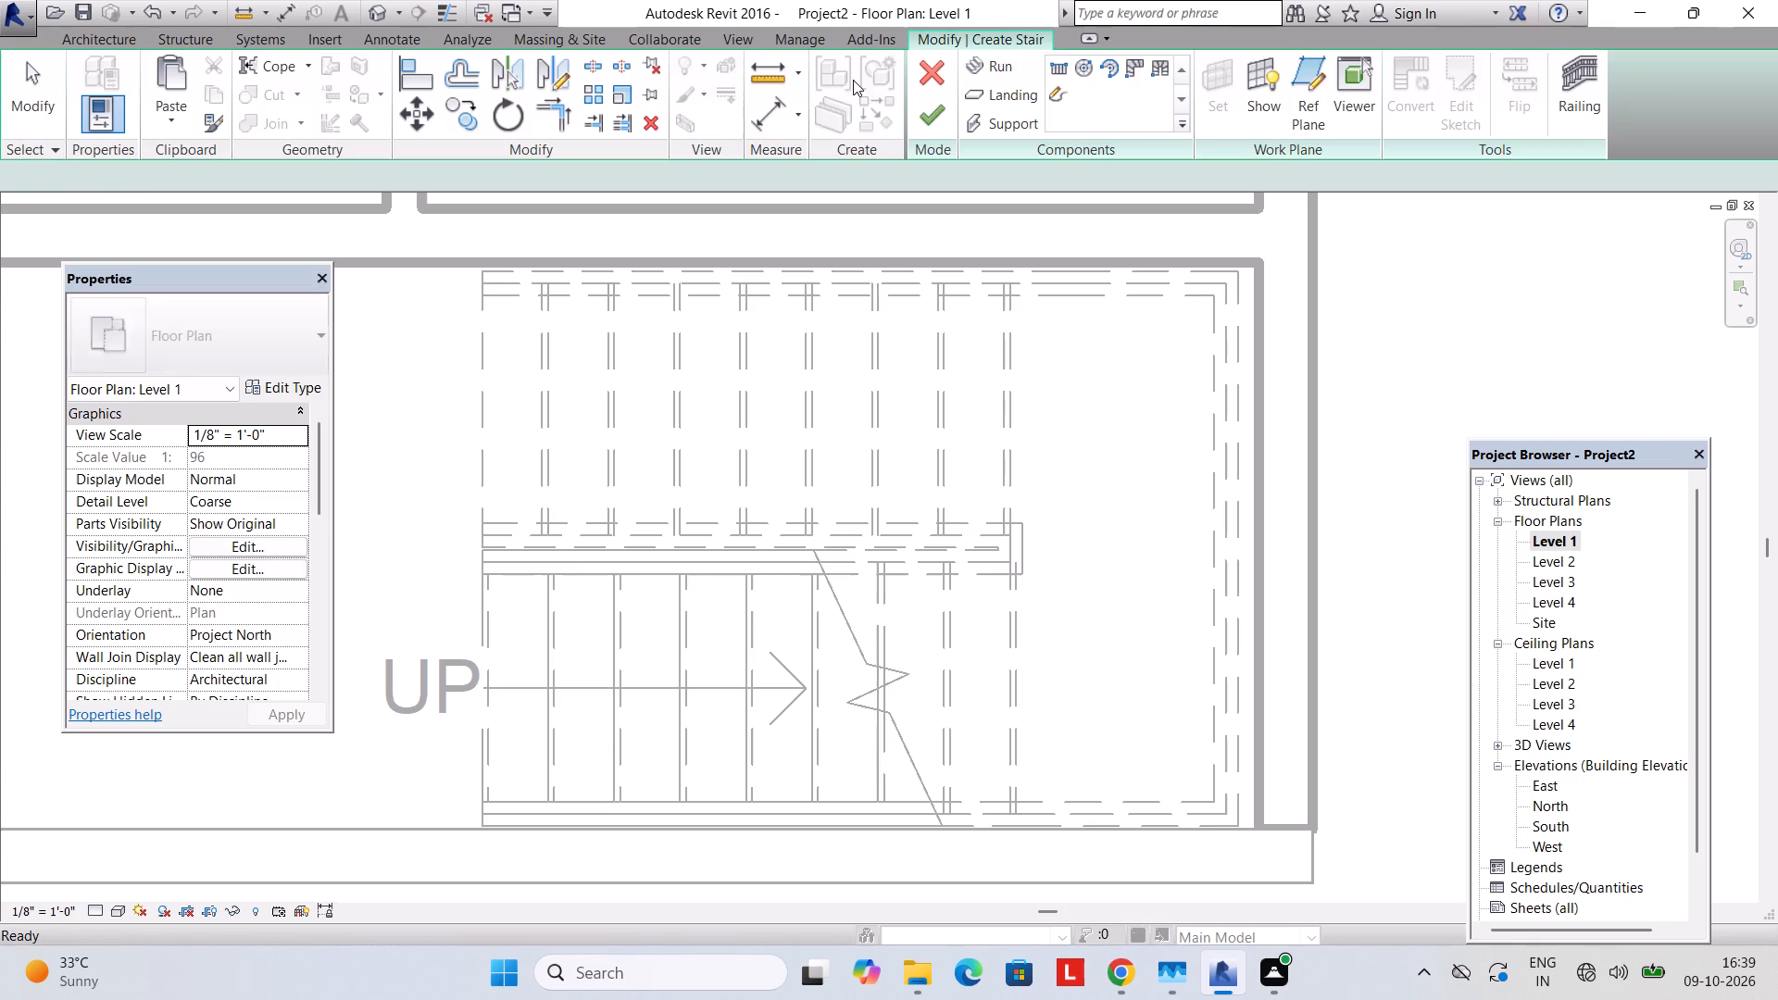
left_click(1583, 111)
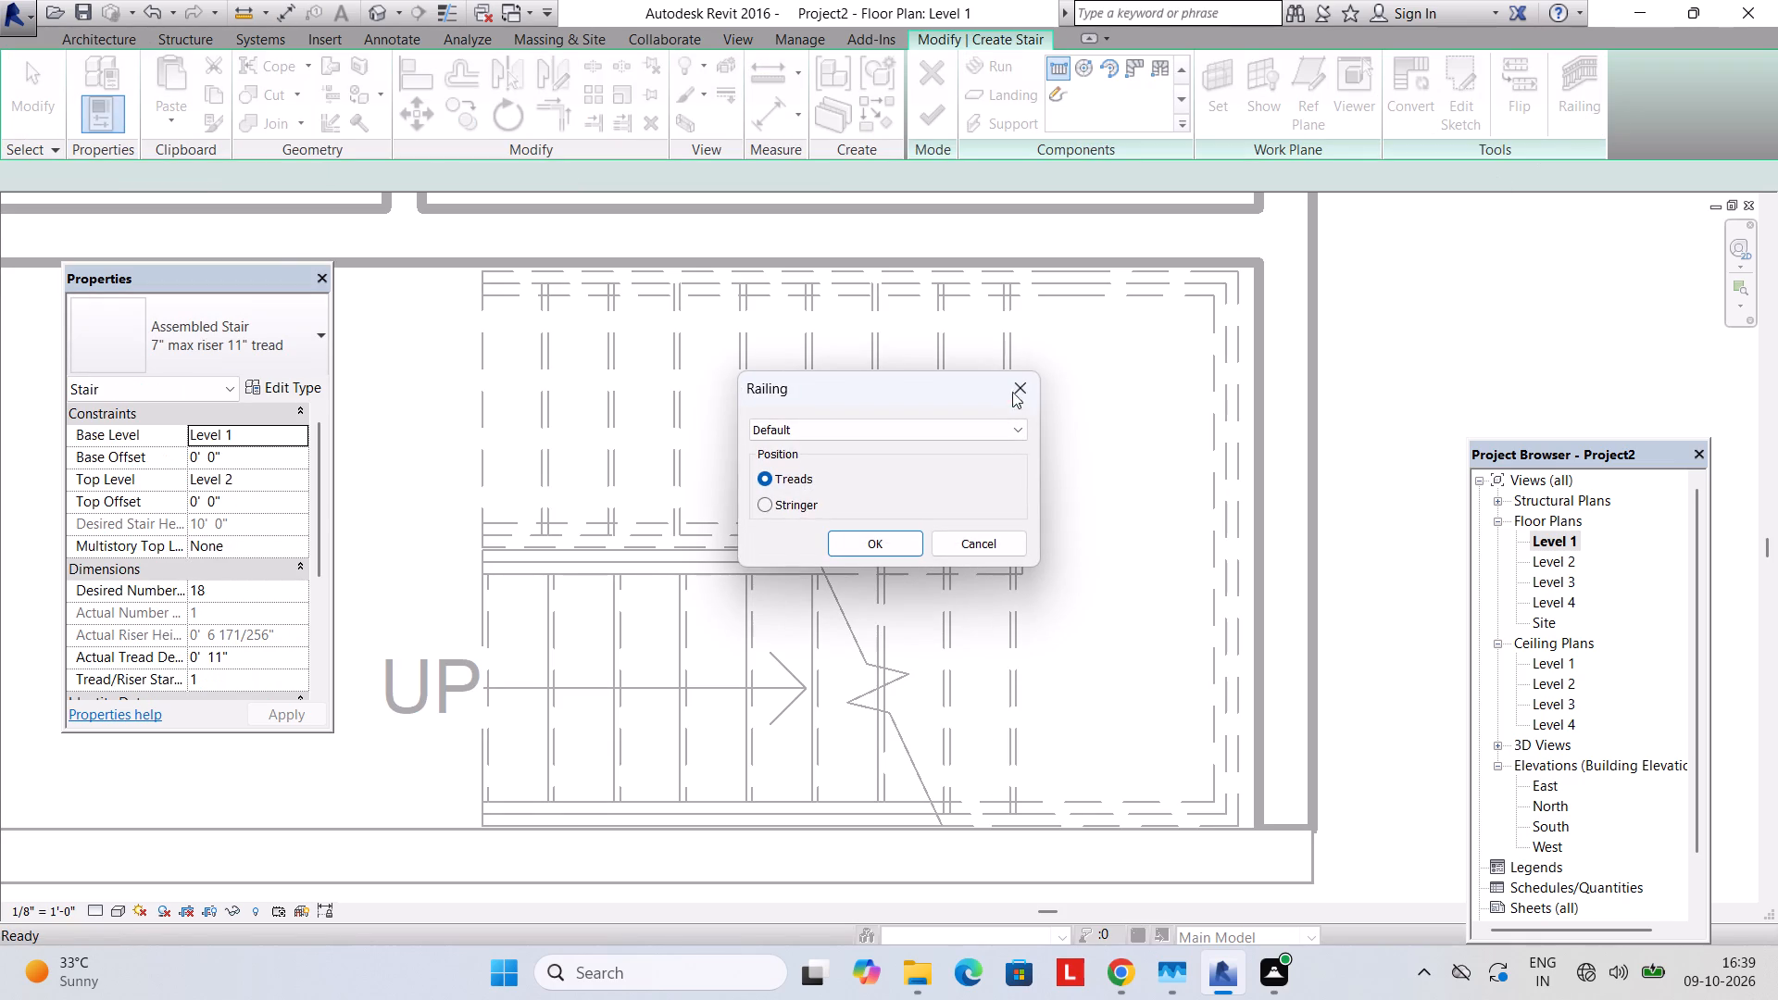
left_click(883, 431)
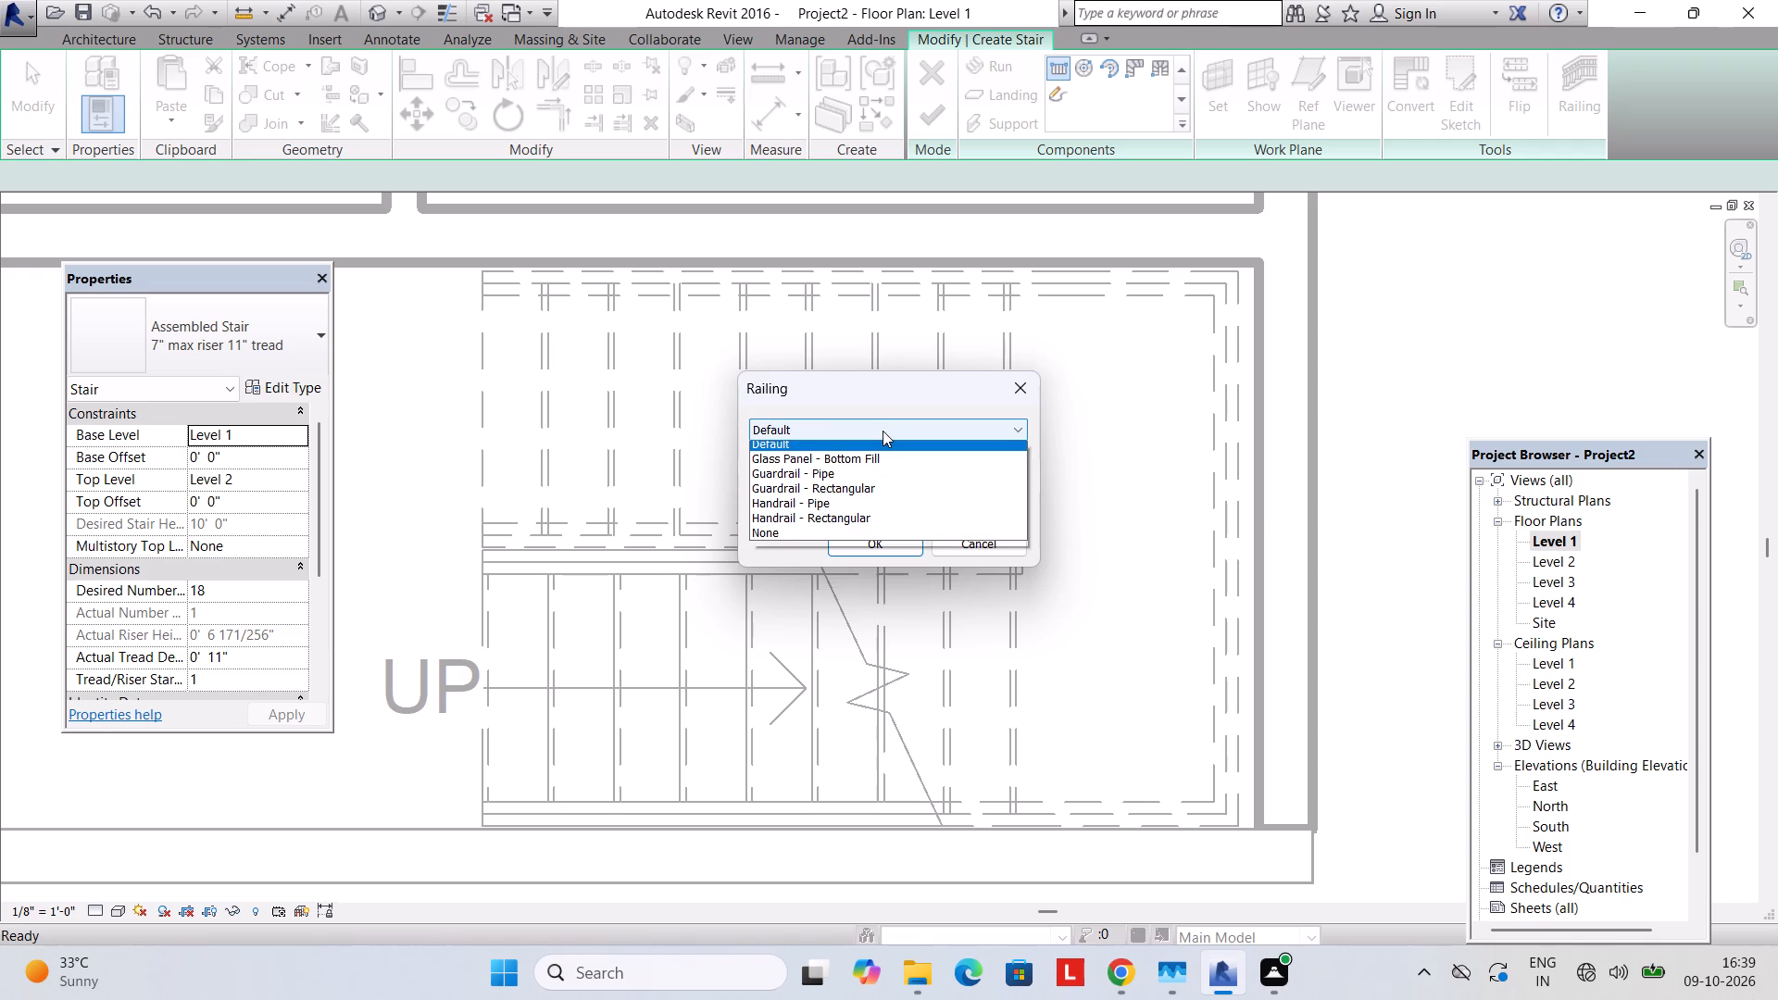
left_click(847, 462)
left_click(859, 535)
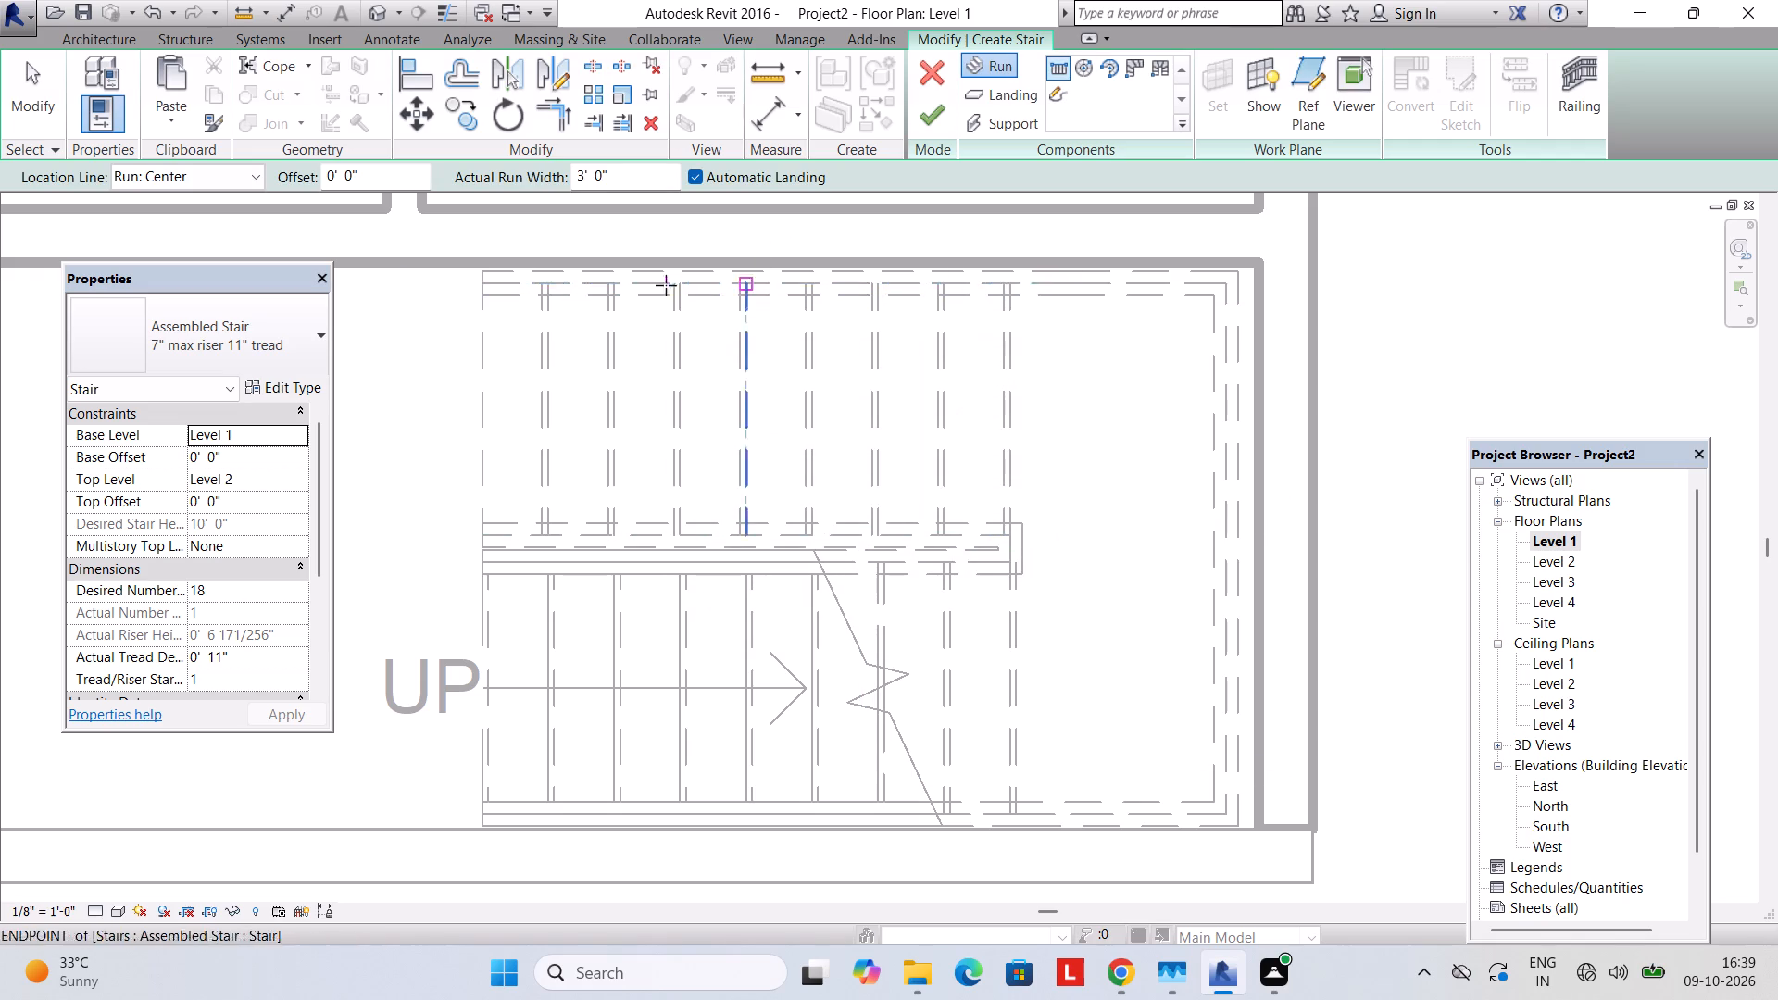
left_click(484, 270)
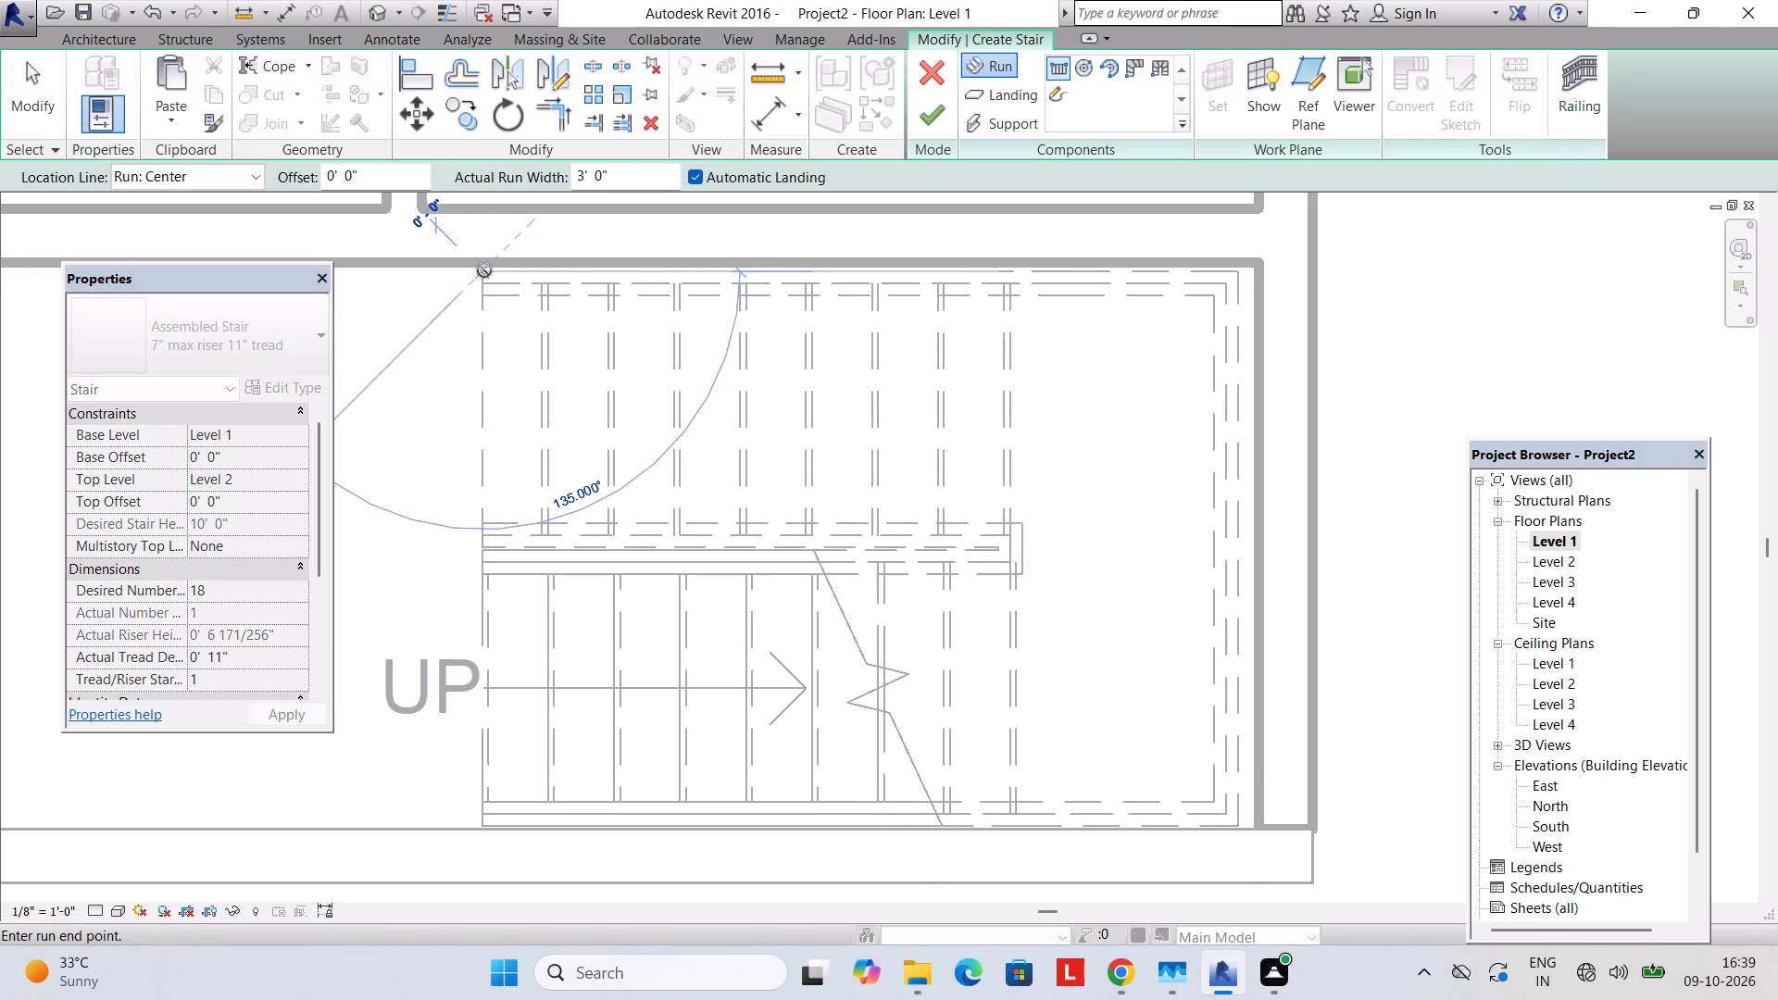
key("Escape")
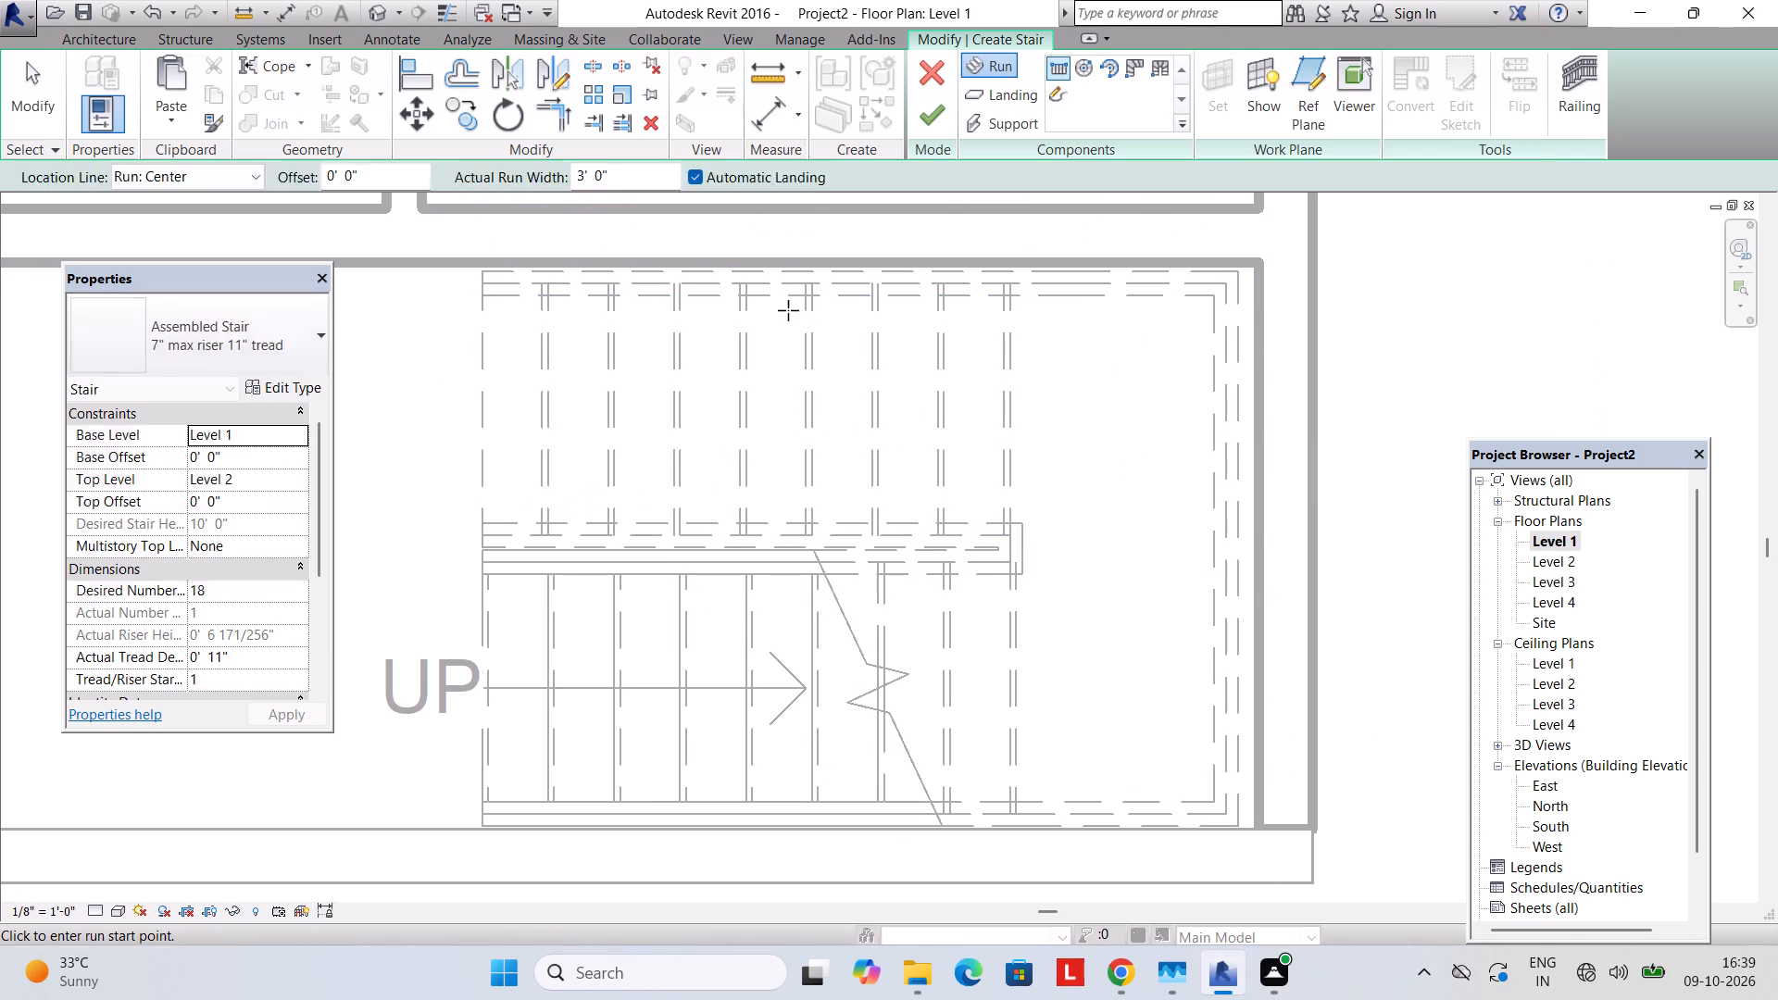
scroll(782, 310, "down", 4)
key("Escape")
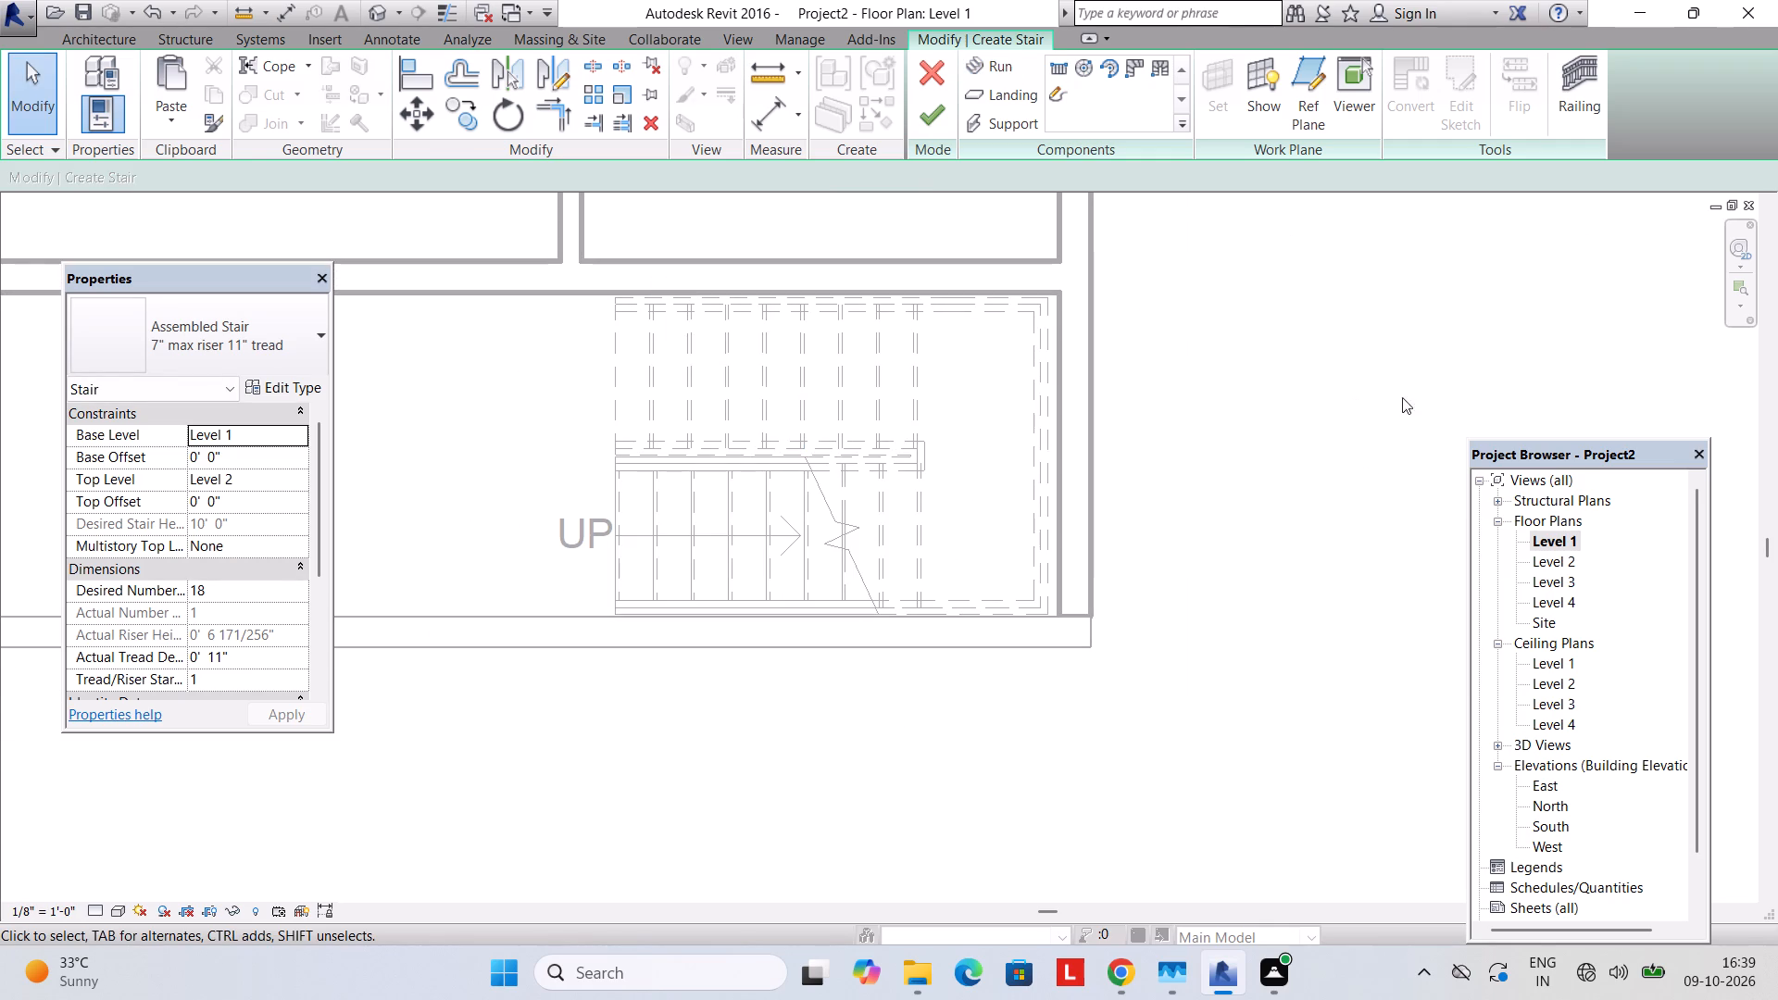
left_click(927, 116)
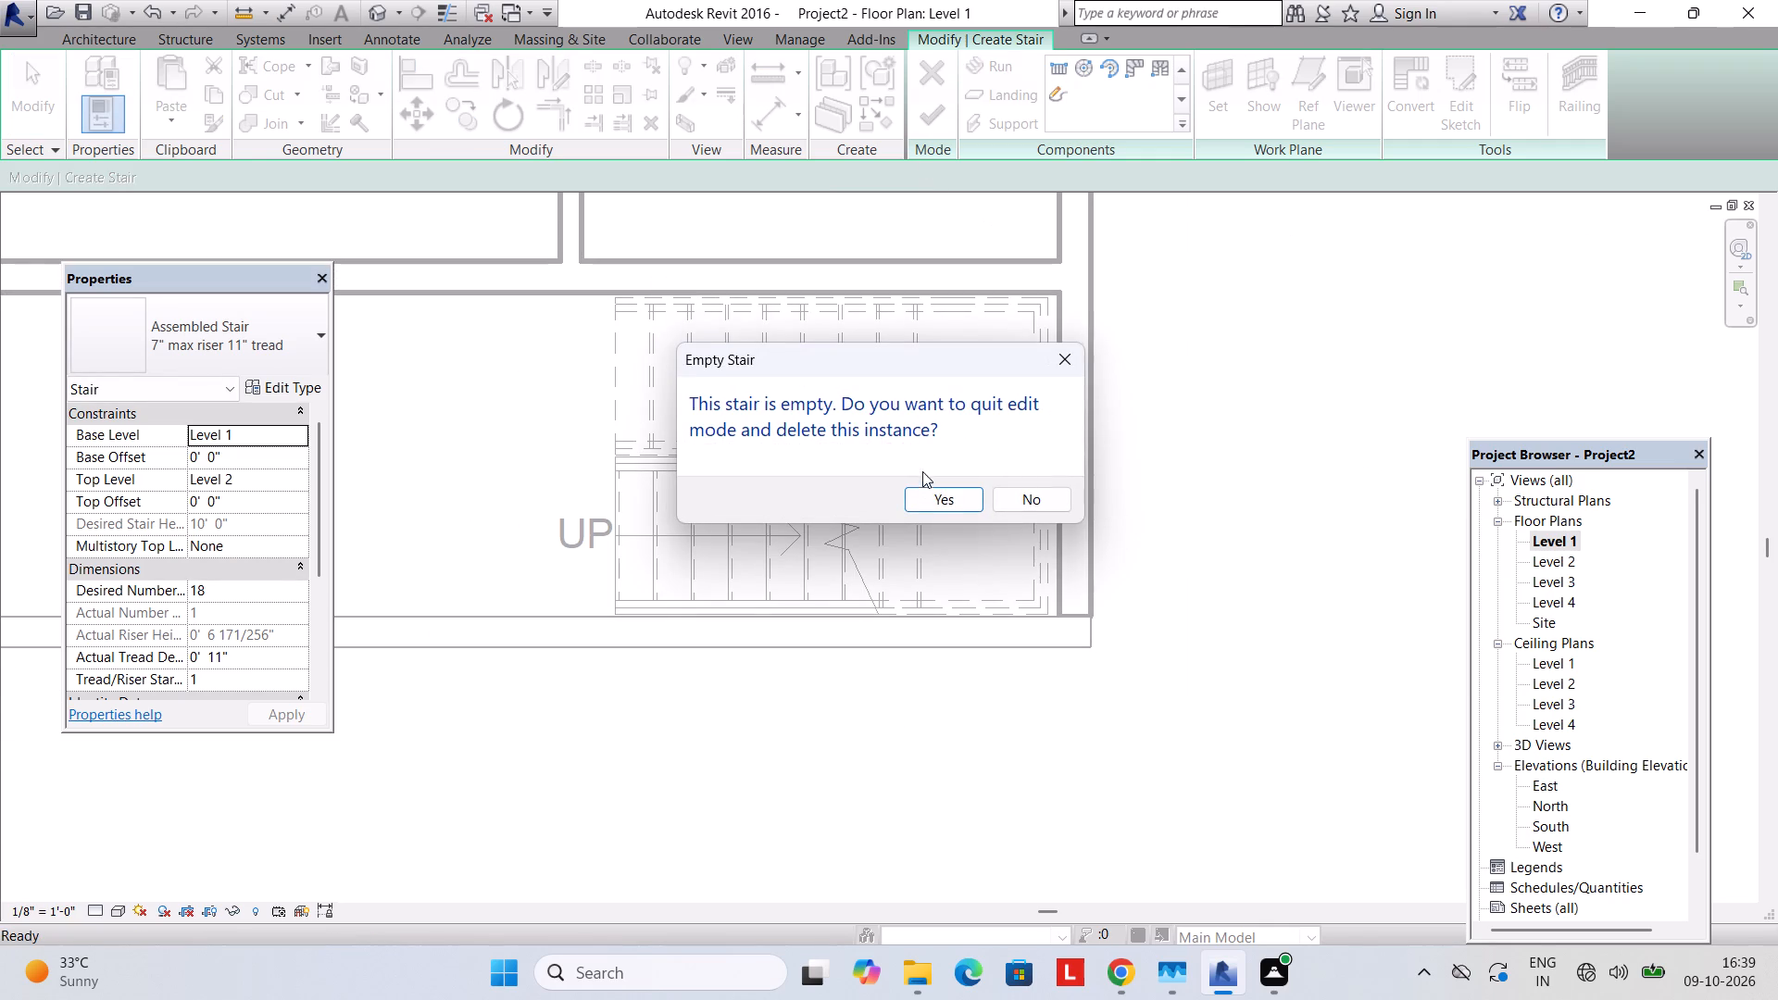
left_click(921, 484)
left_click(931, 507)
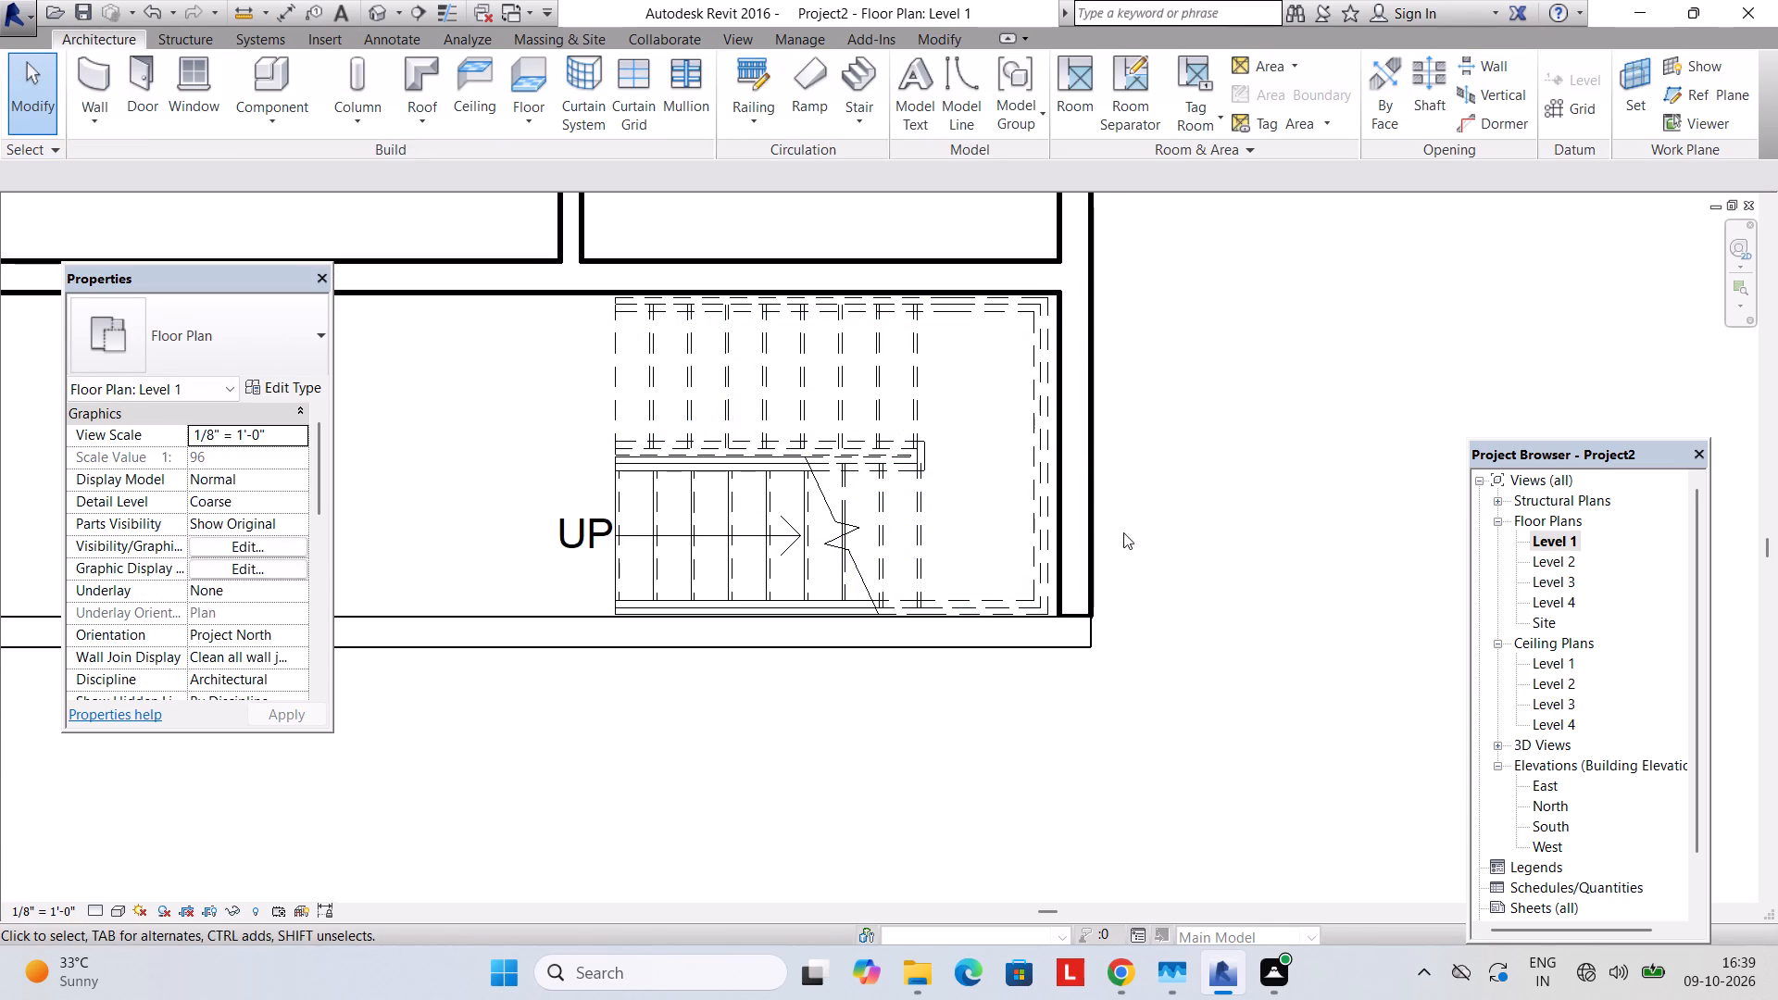
Examine the stair and its inner and outer railings in the 3D view.
scroll(819, 440, "up", 1)
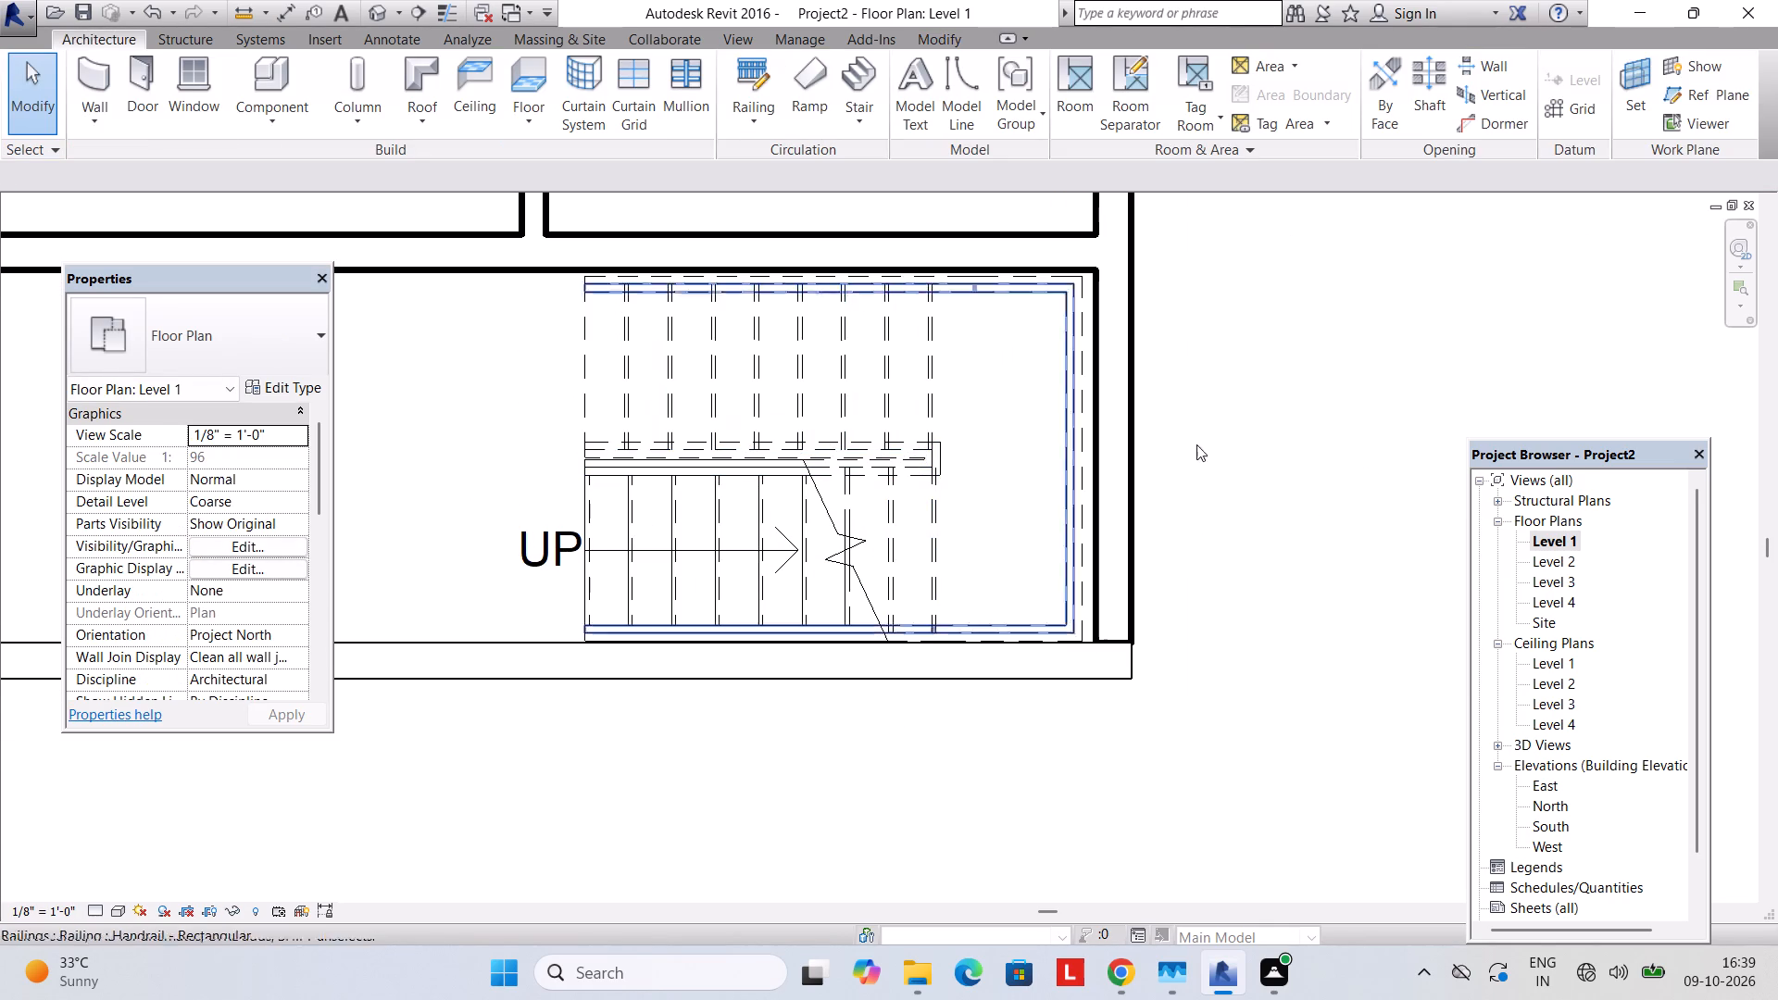
left_click(729, 35)
left_click(632, 106)
left_click(668, 133)
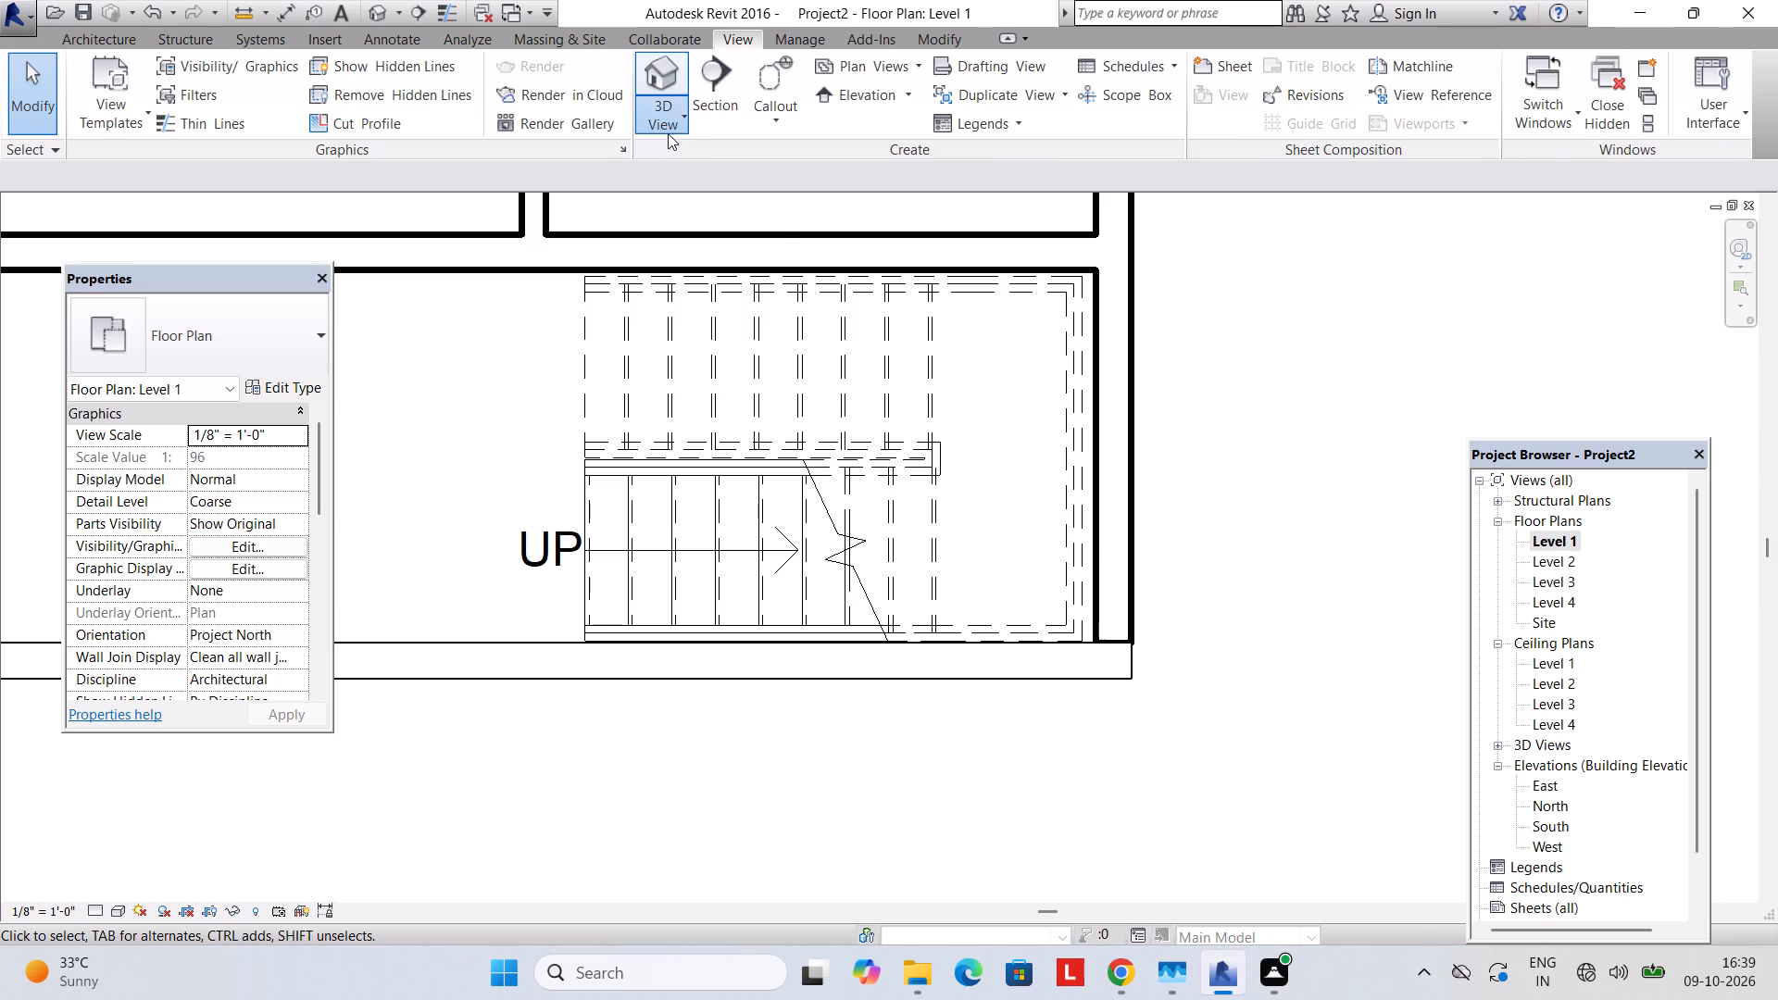
left_click(678, 156)
middle_click_drag(774, 377, 857, 312, "shift")
scroll(888, 355, "down", 3)
middle_click_drag(888, 390, 935, 312, "shift")
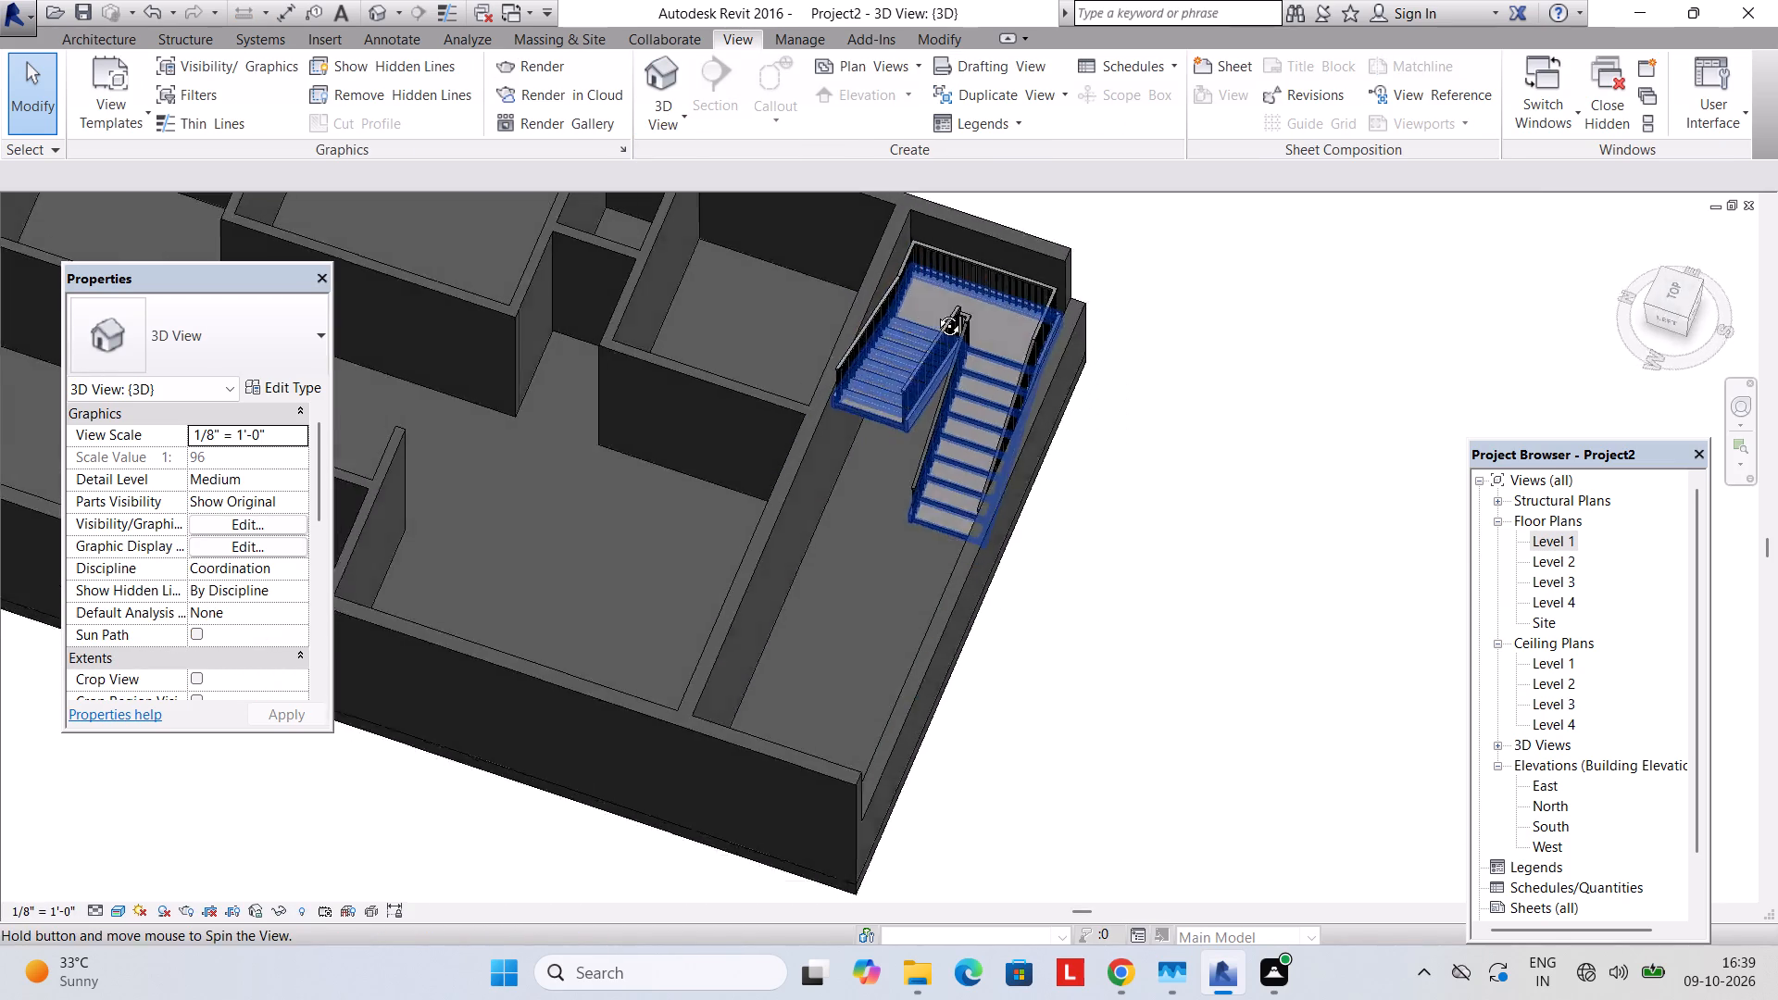
middle_click_drag(935, 312, 961, 223, "shift")
scroll(934, 339, "up", 5)
middle_click_drag(934, 318, 897, 495)
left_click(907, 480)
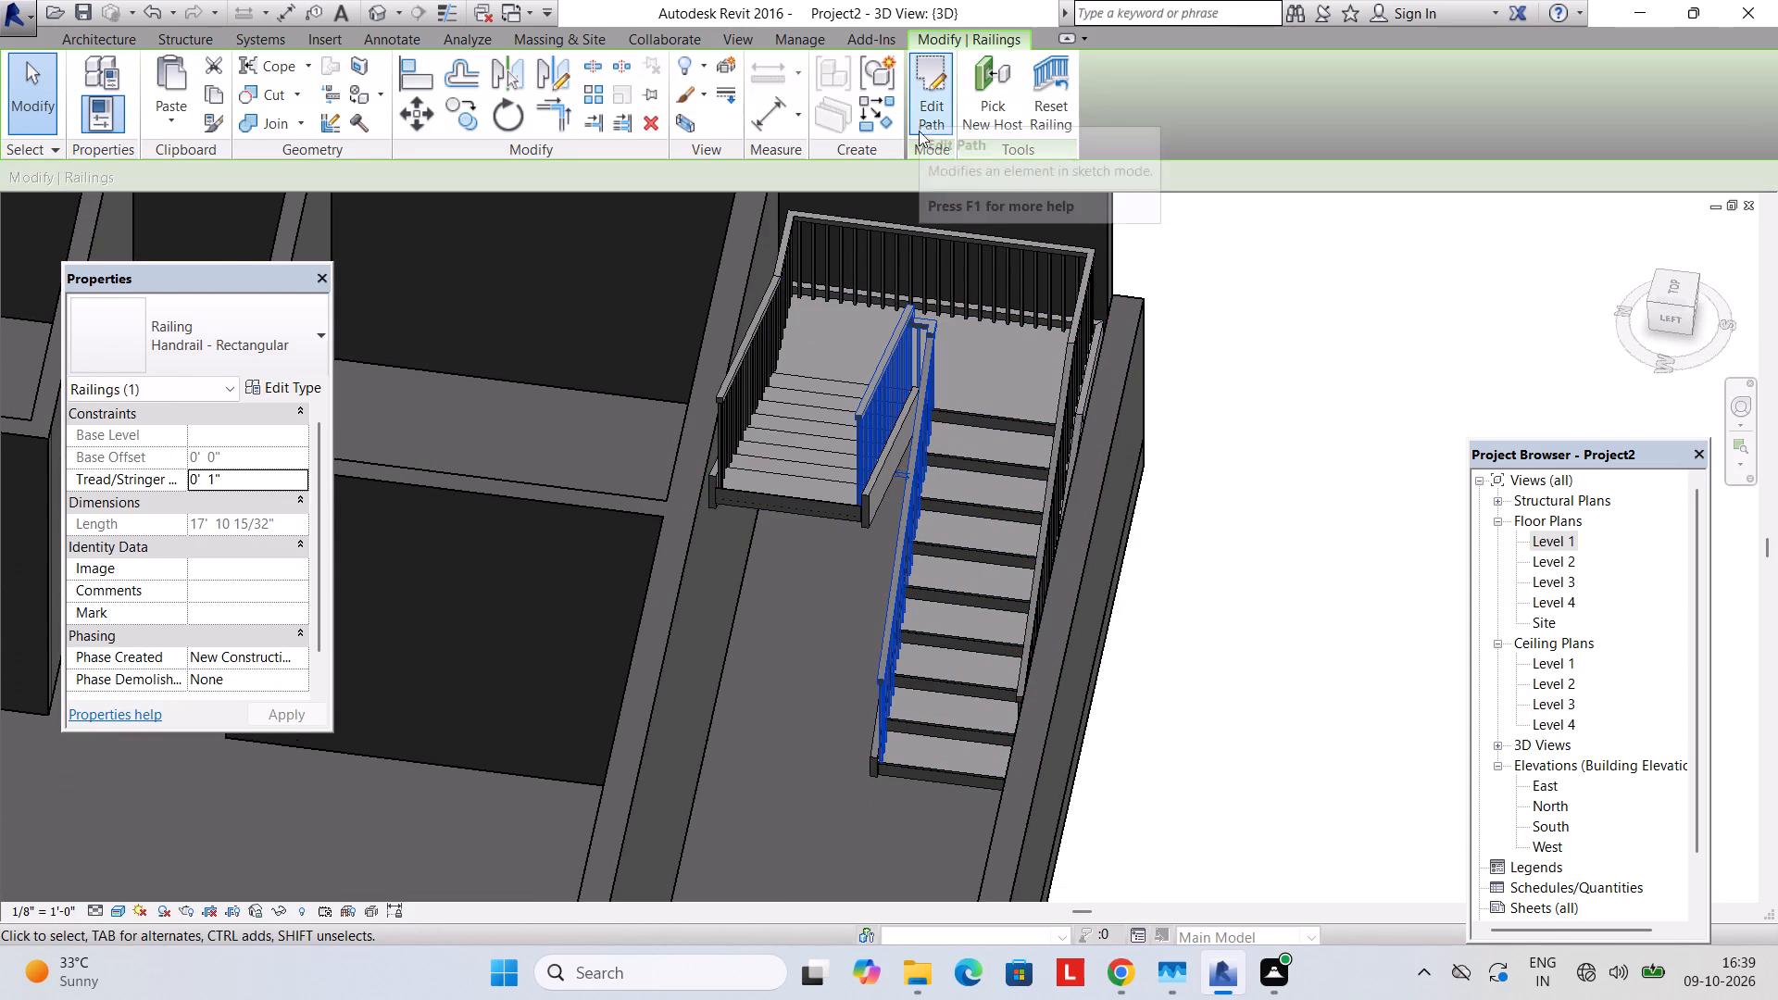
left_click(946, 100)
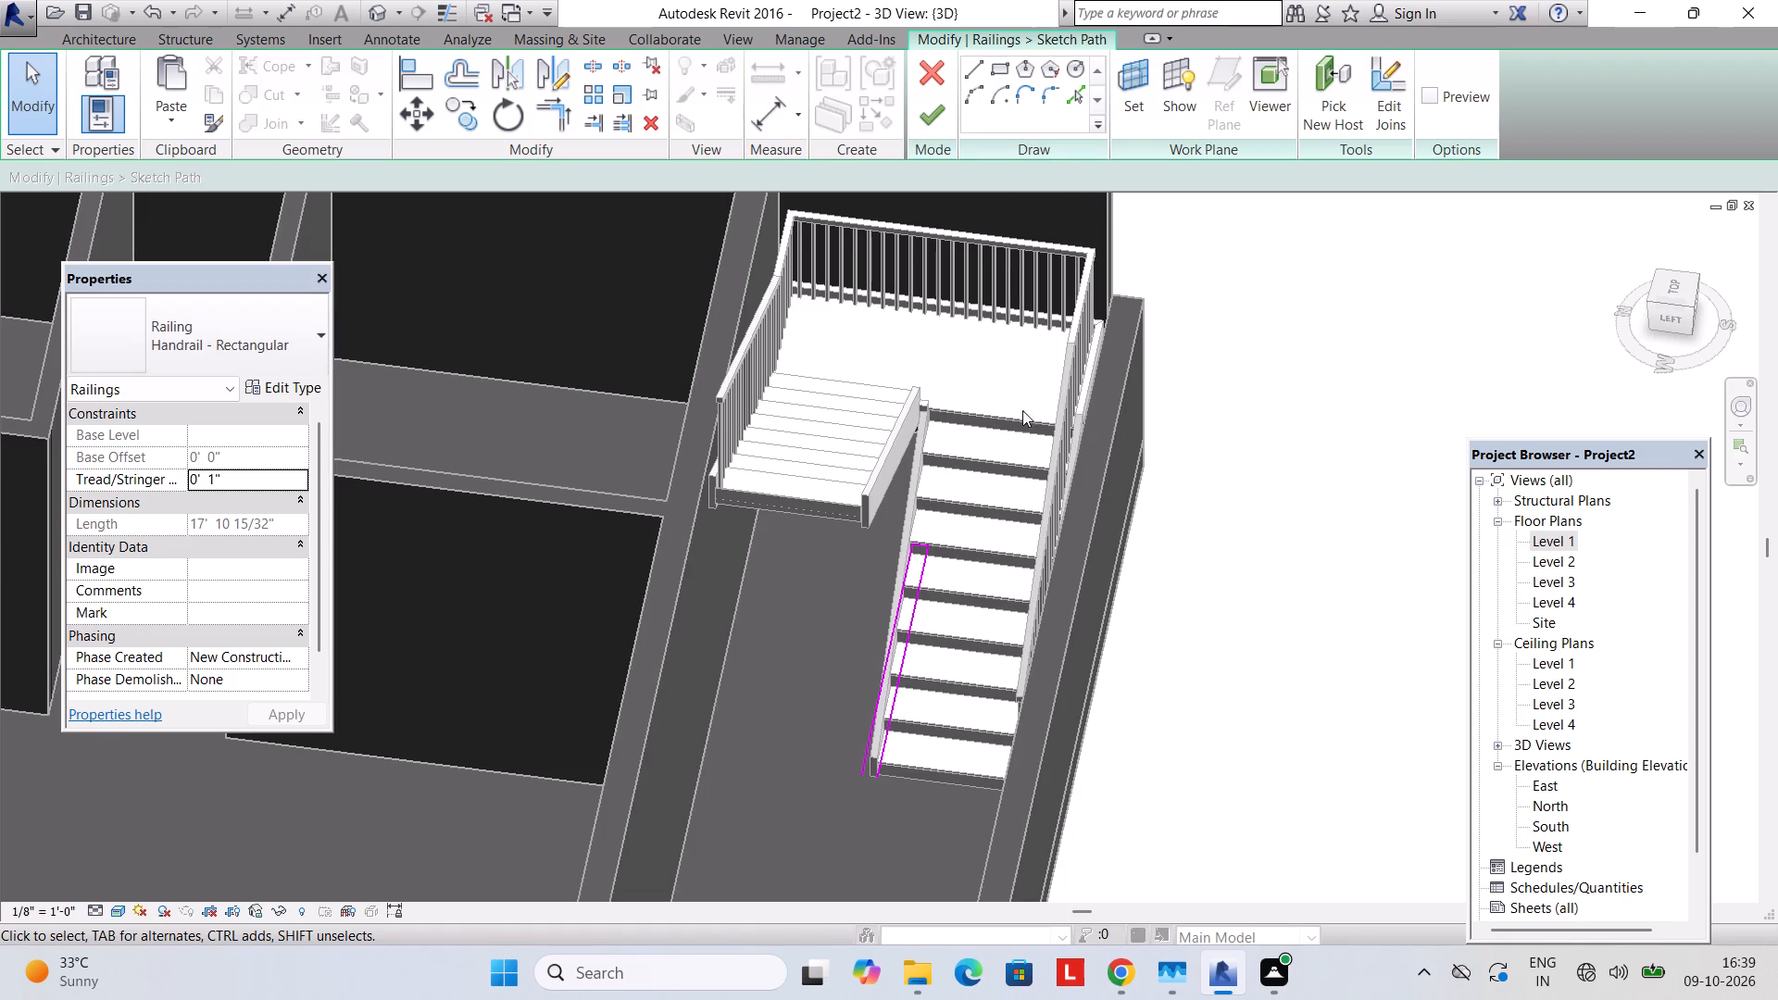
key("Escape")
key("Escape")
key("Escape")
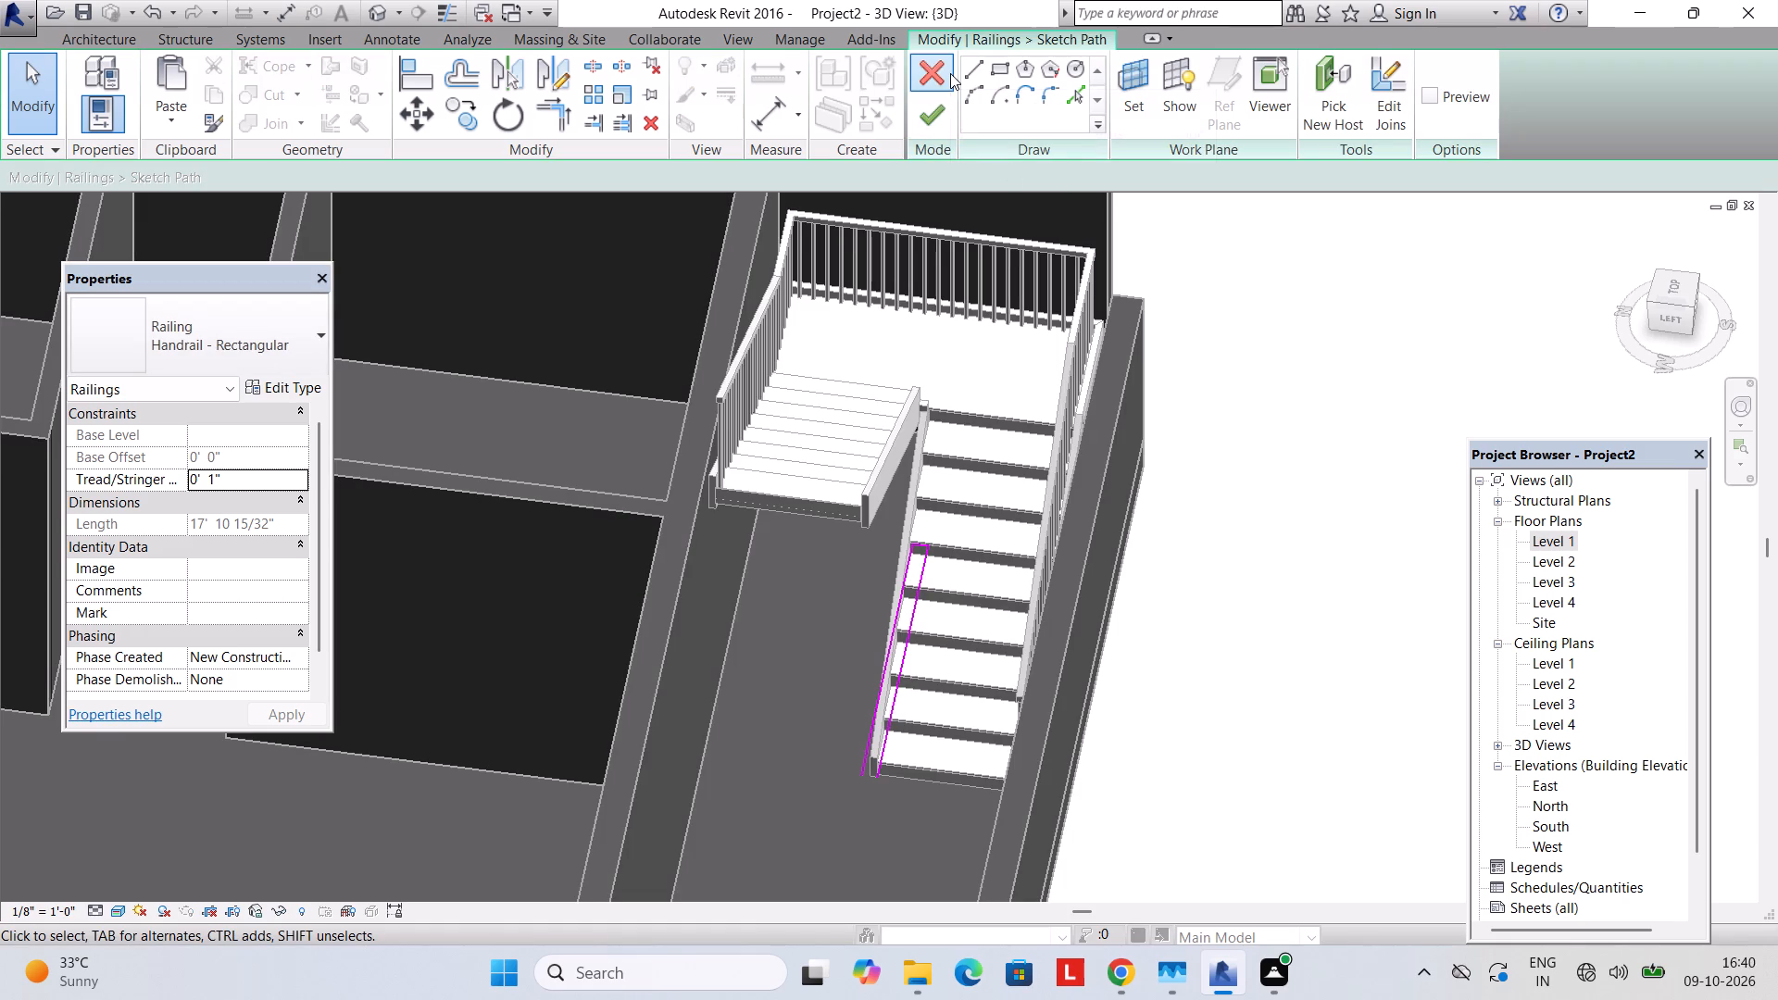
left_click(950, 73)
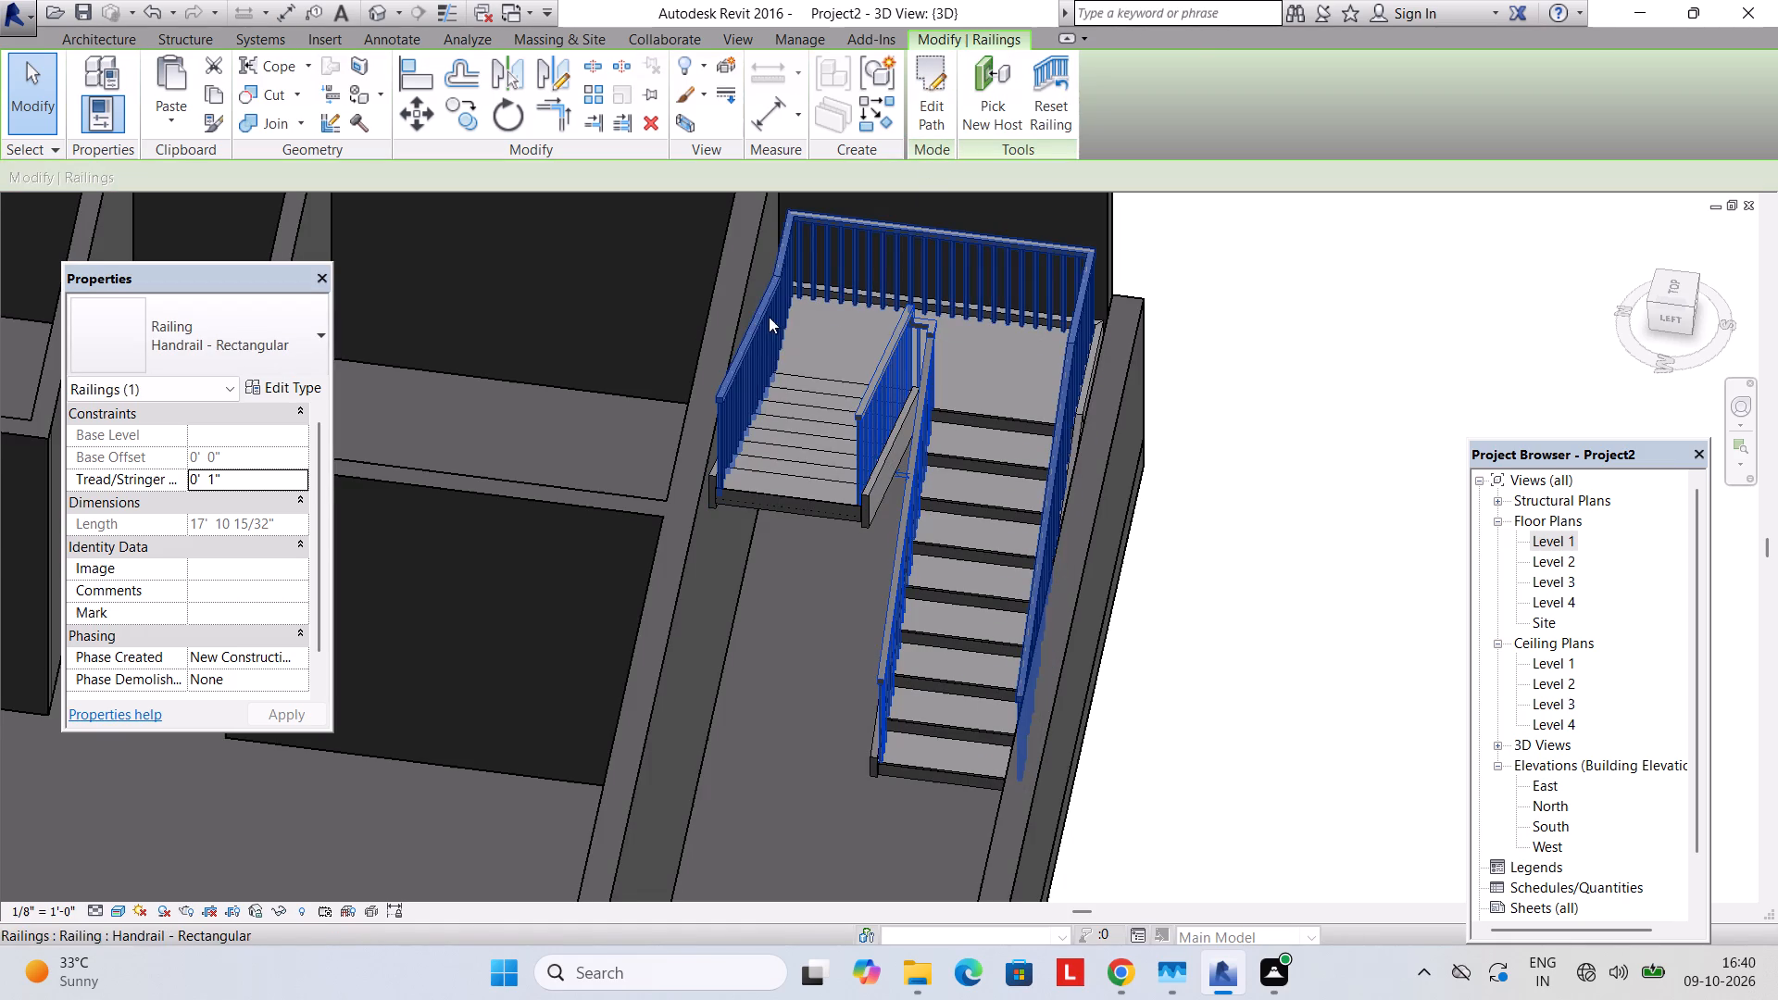
Select the stair's outer and inner railings together in the 3D view.
left_click(747, 323)
key("Escape")
key("Escape")
left_click(833, 256)
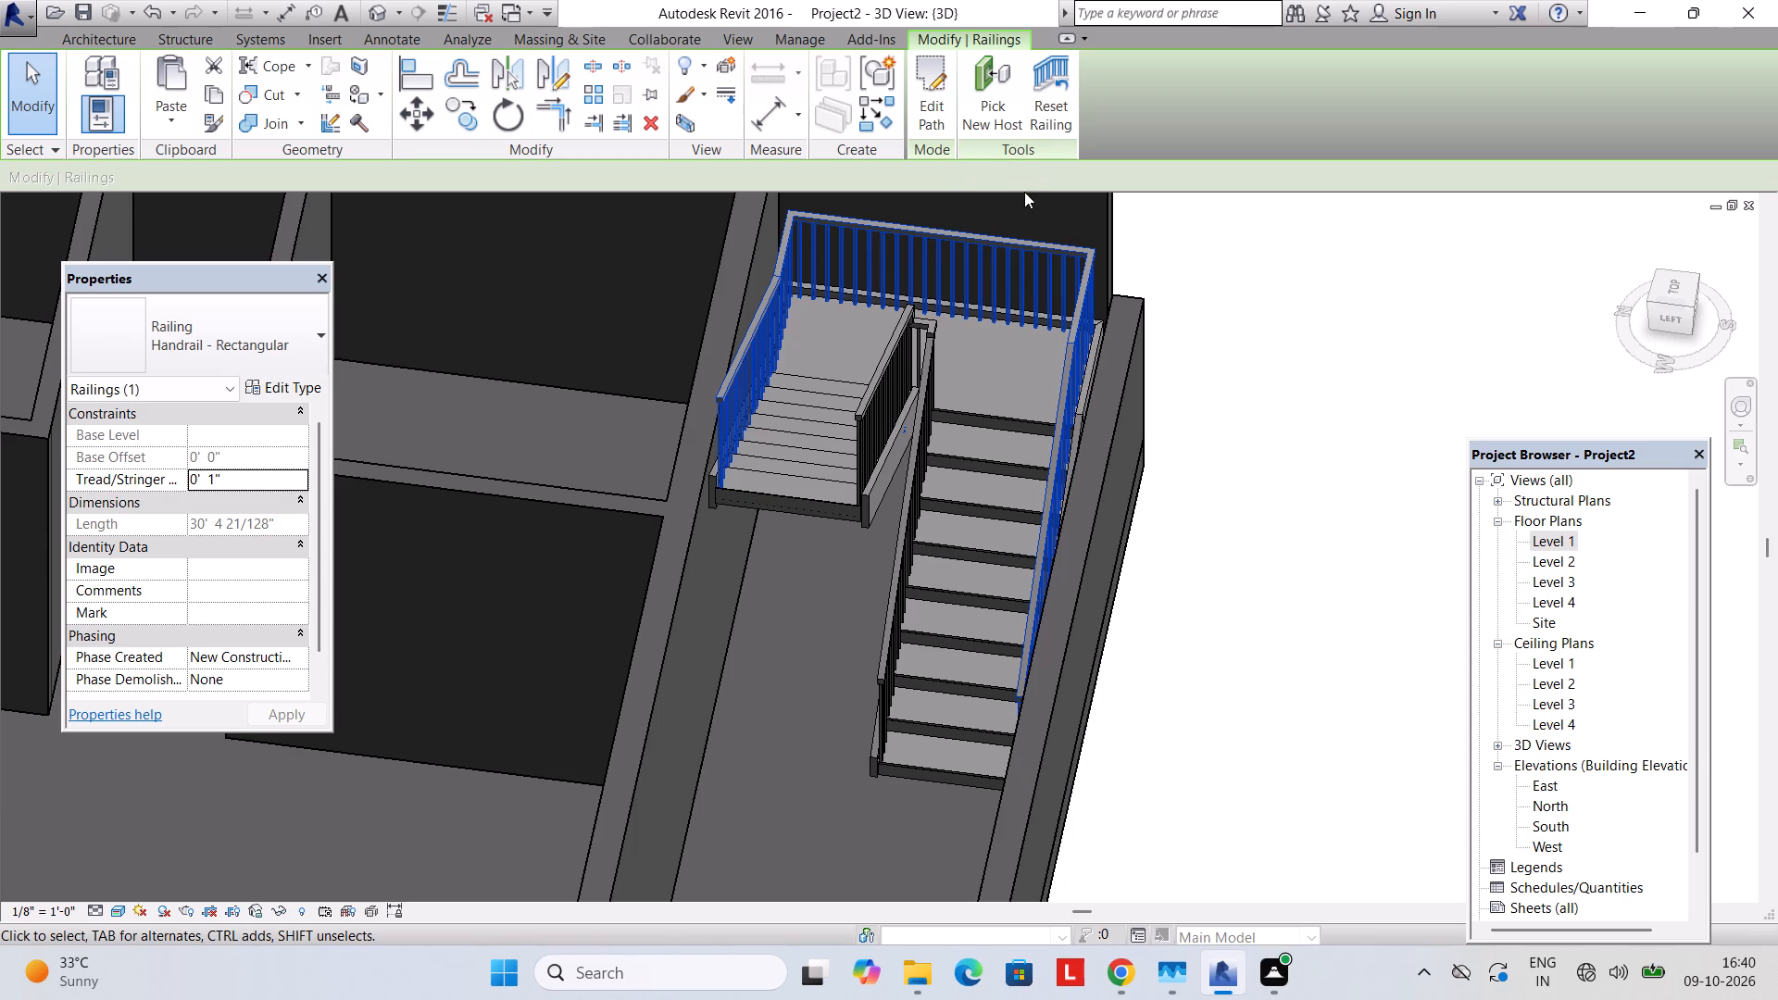
middle_click_drag(1029, 181, 1076, 241)
middle_click_drag(1071, 244, 1140, 228, "shift")
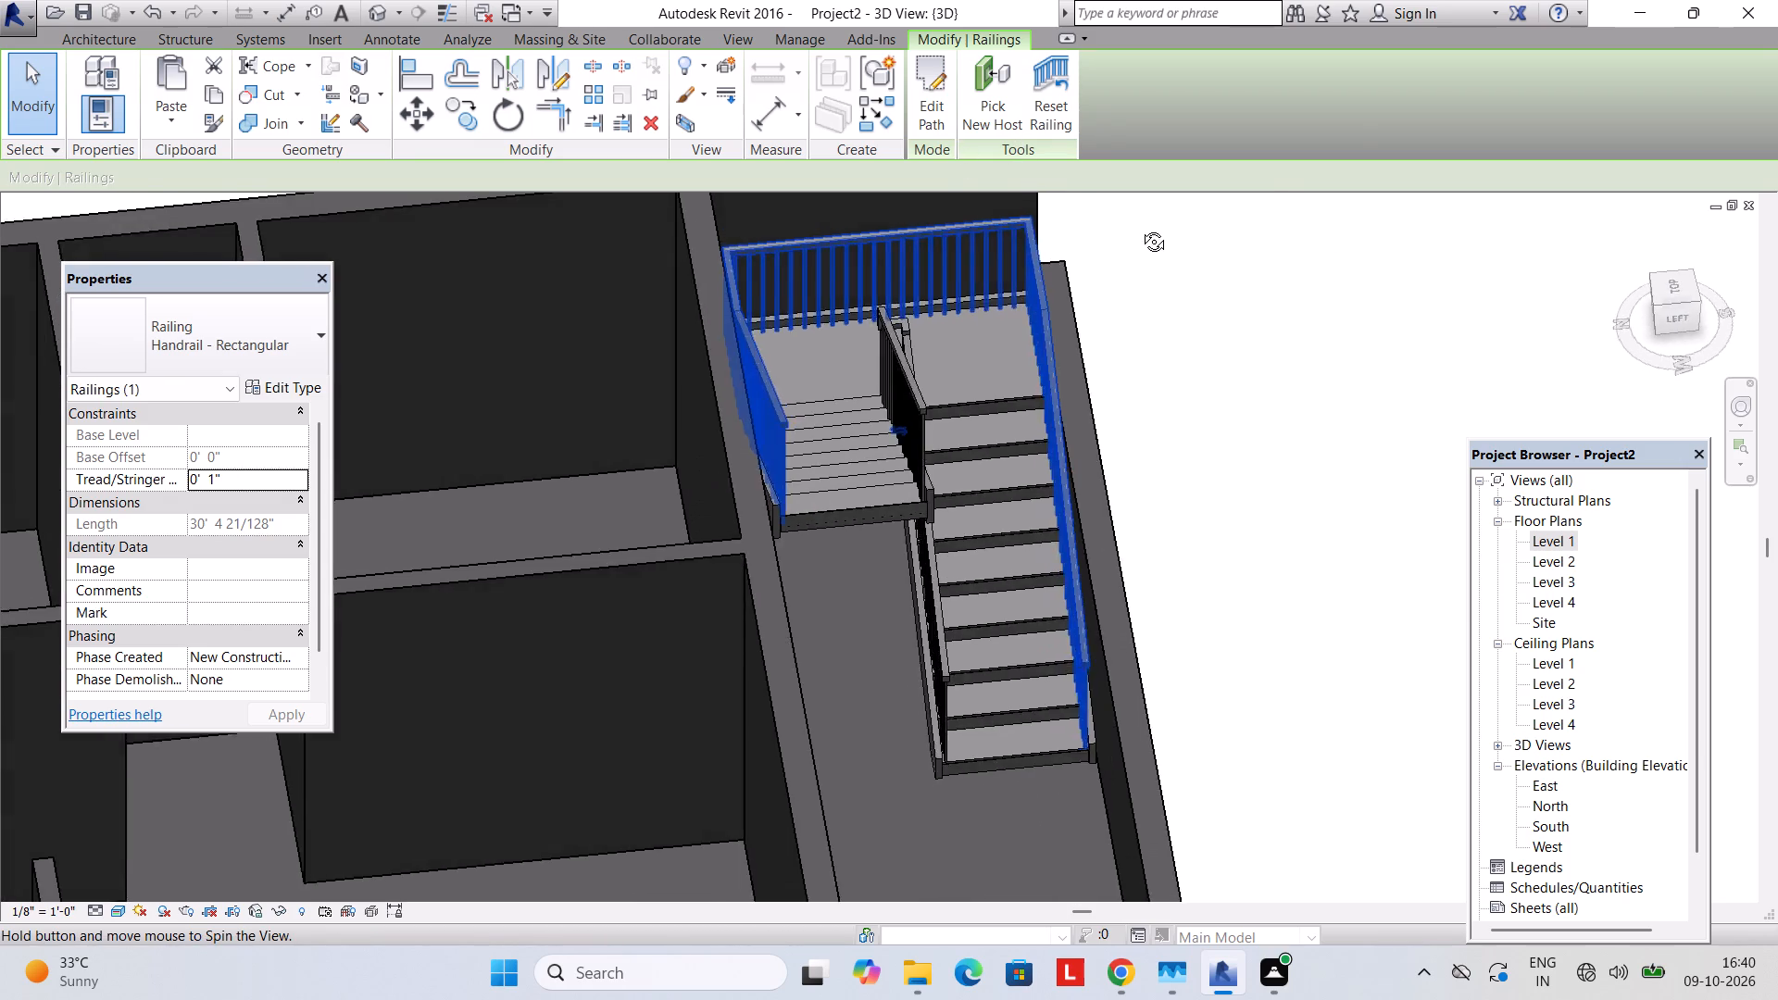
middle_click_drag(1140, 228, 1042, 278, "shift")
left_click(885, 354, "ctrl")
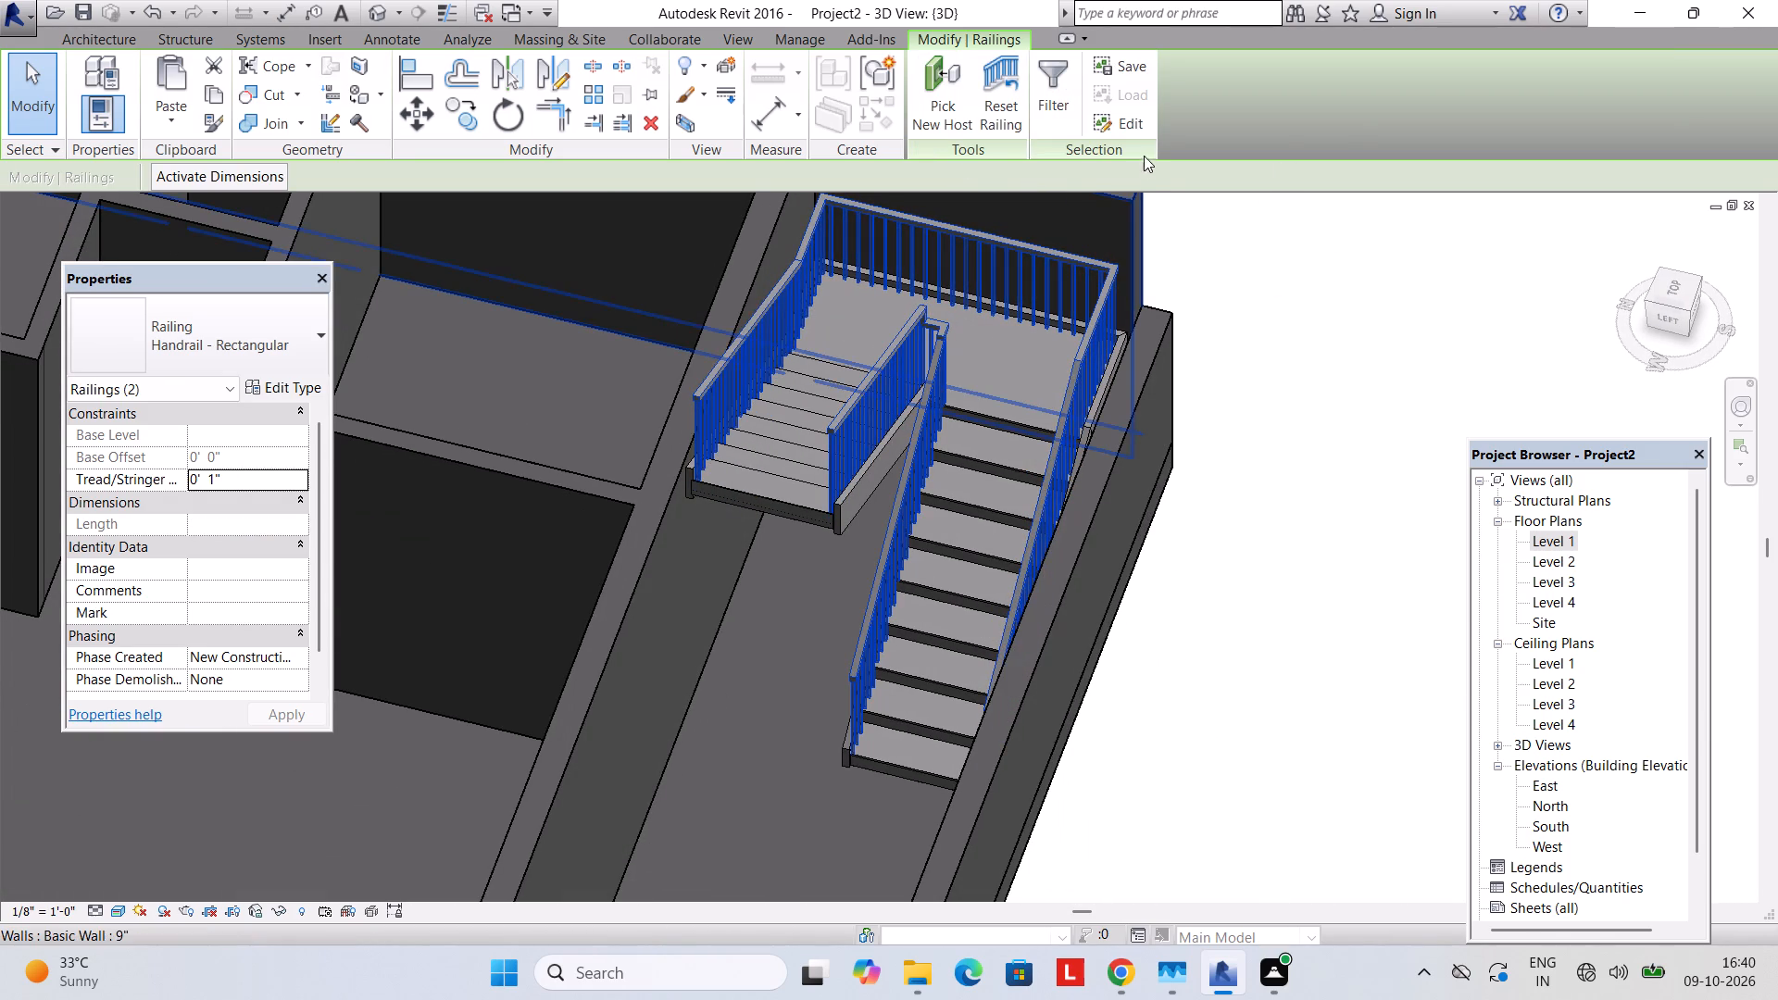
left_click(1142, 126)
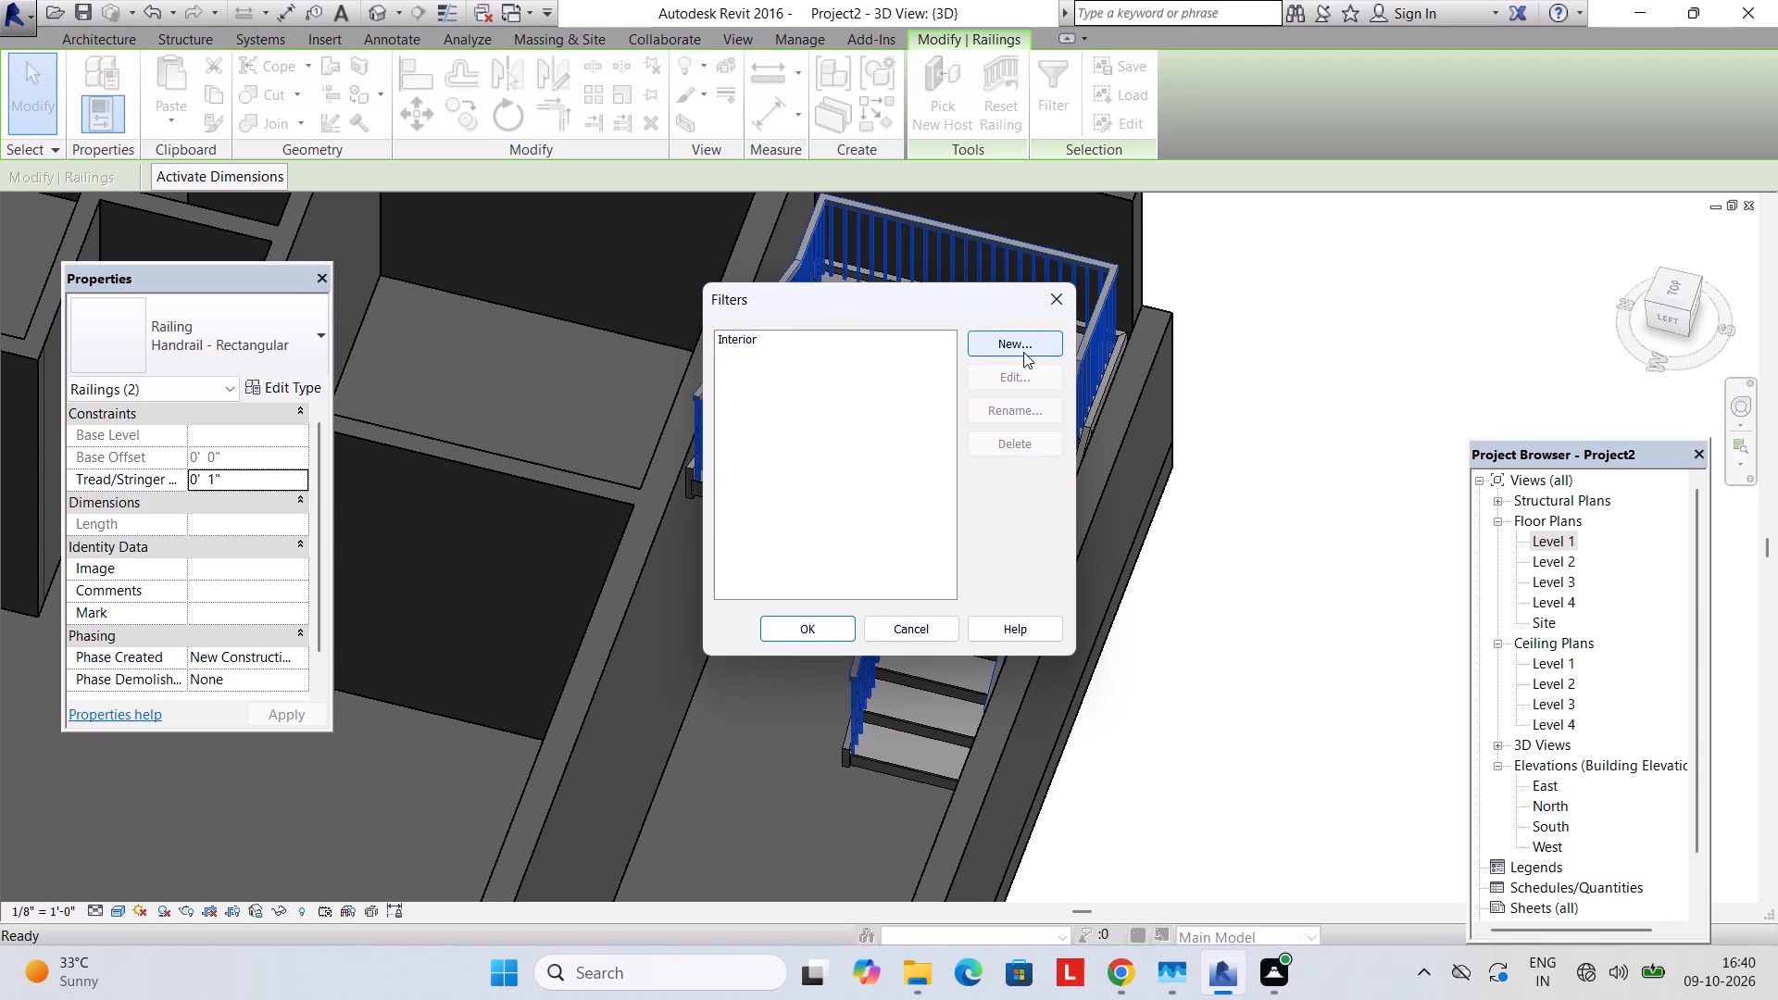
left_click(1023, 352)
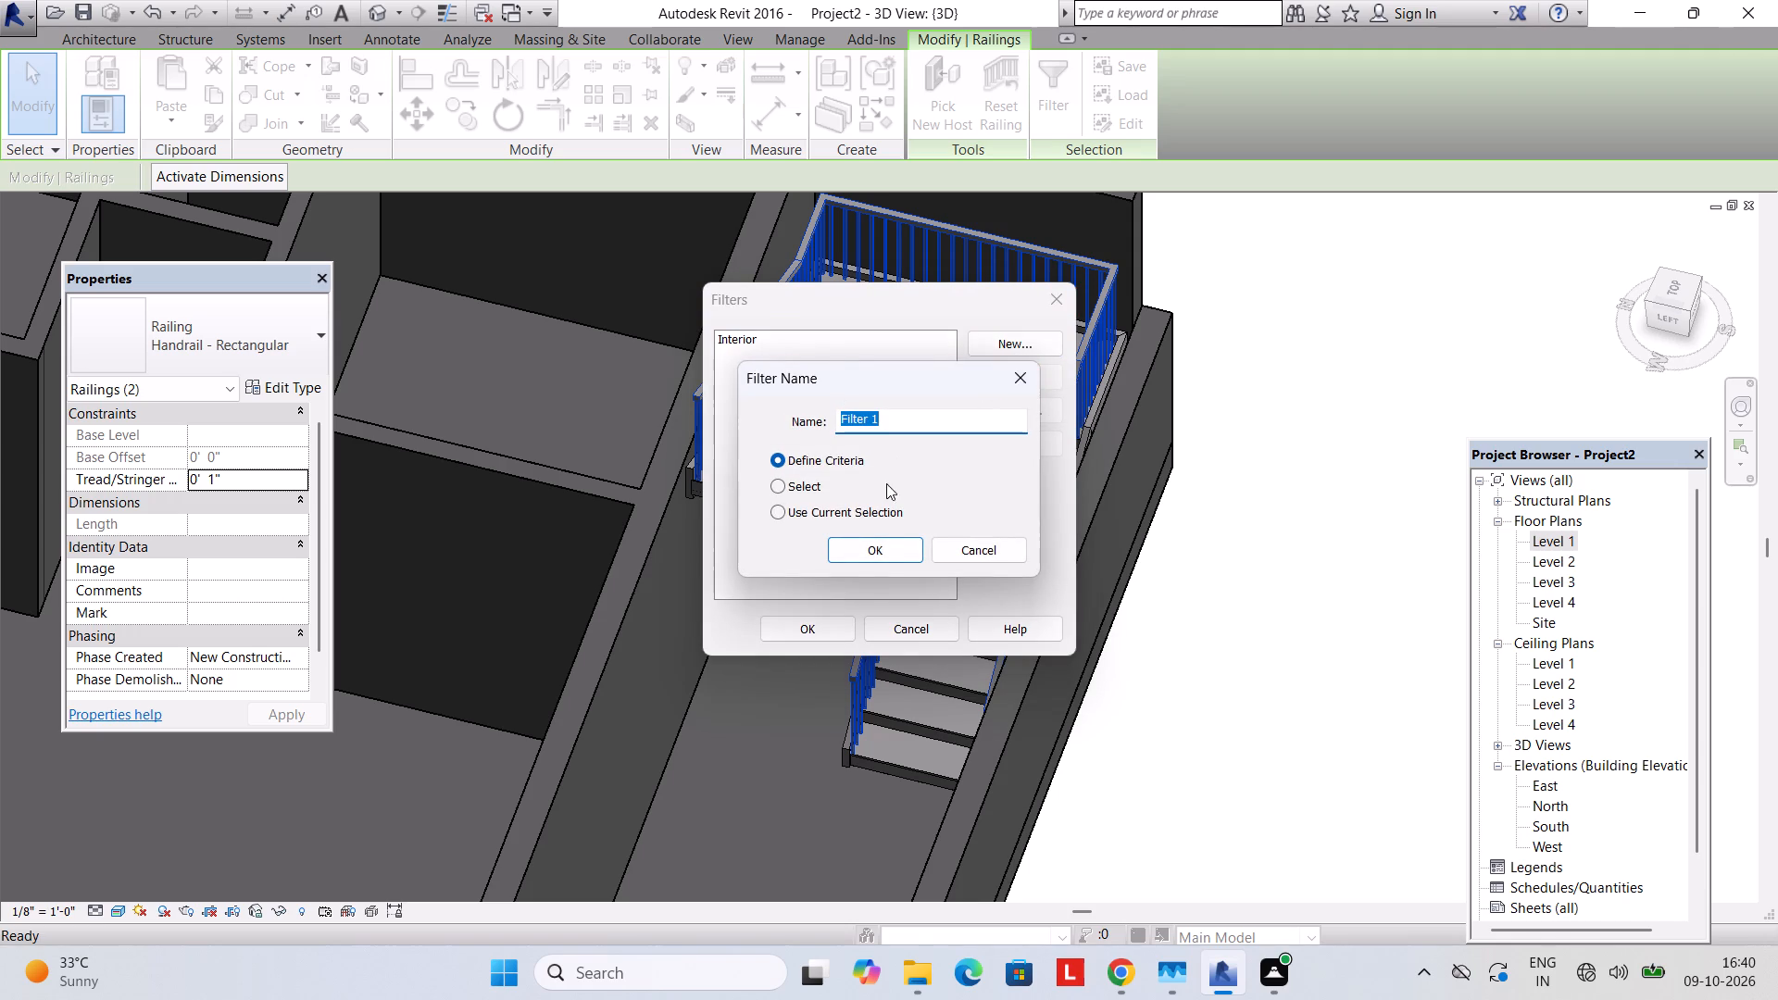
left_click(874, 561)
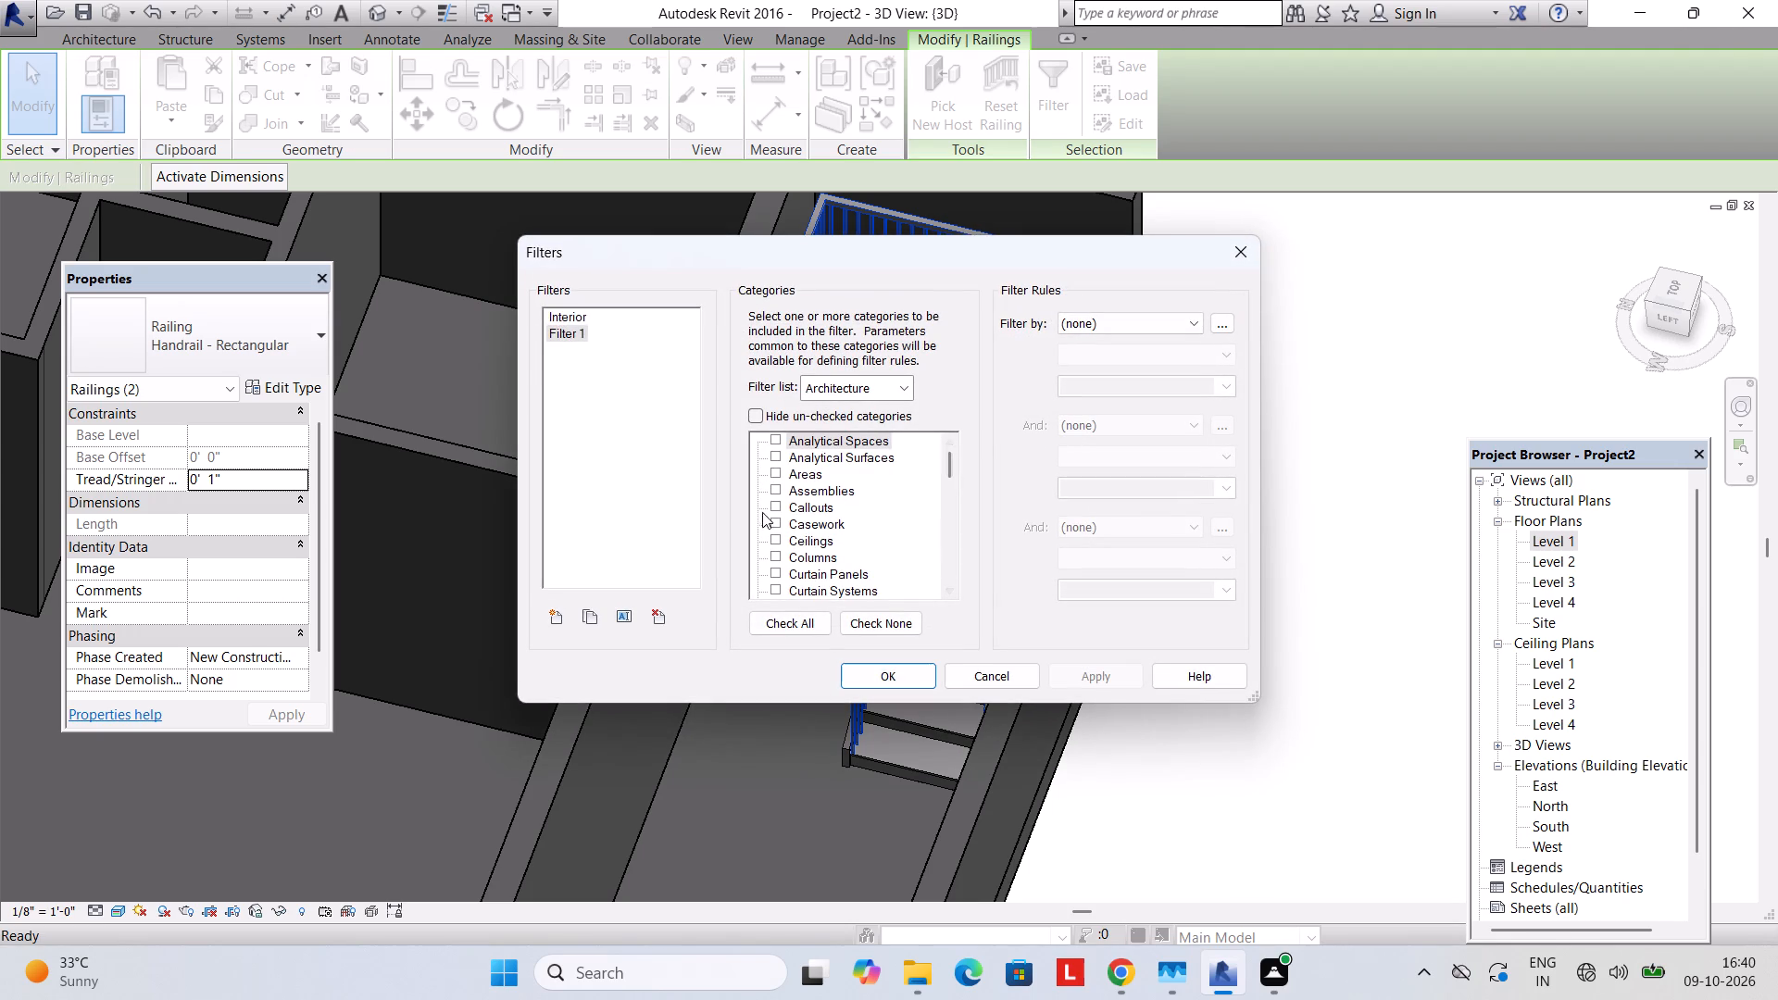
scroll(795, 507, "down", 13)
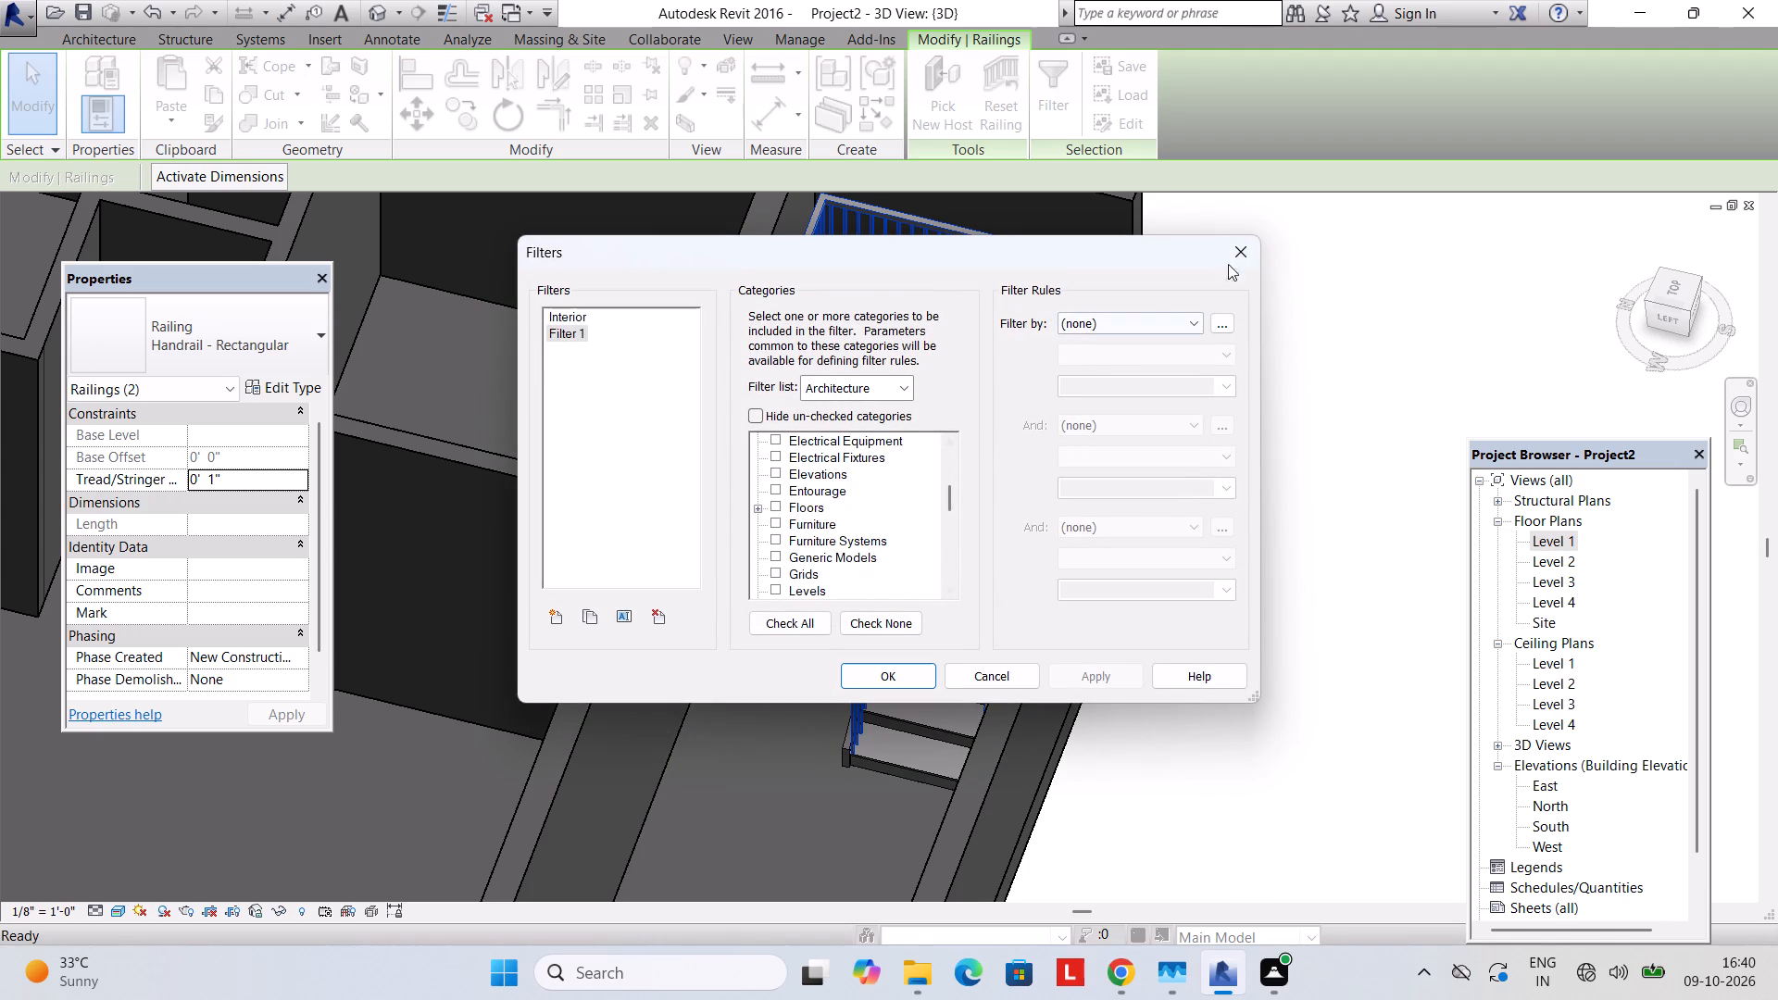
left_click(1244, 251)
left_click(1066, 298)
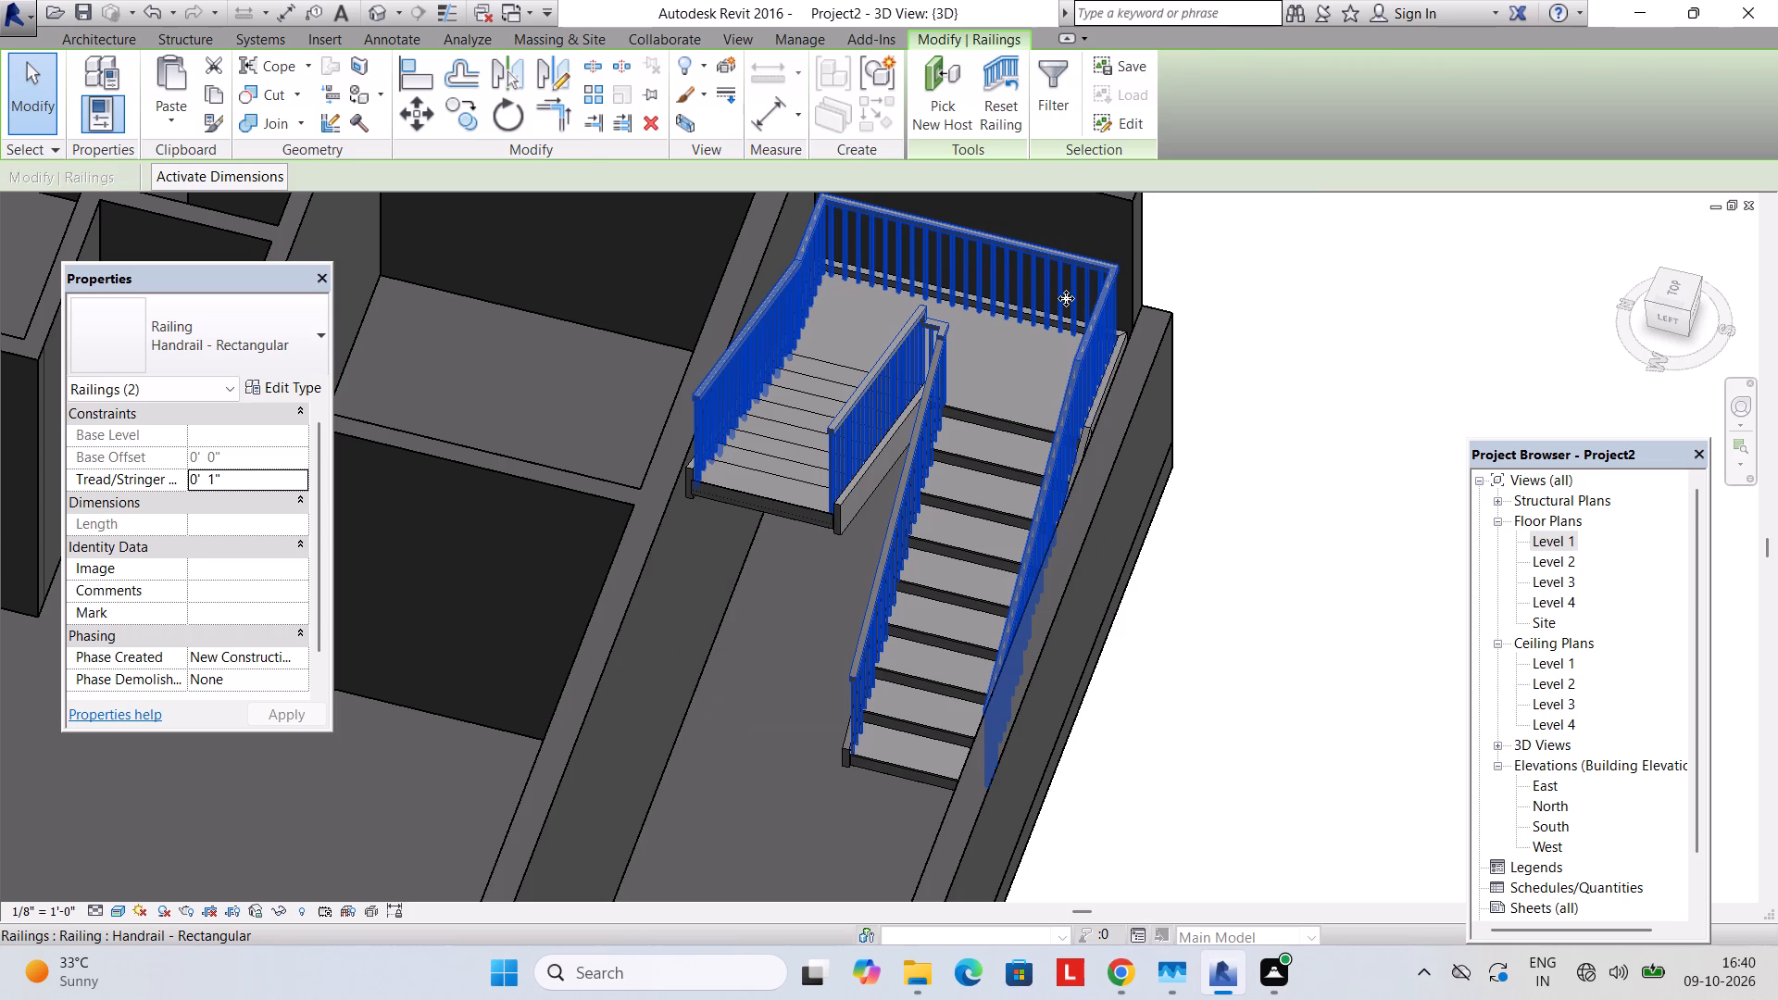
Delete the existing U-shaped stair in the Level 1 floor plan.
key("Escape")
middle_click_drag(1056, 357, 990, 316, "shift")
scroll(990, 316, "down", 3)
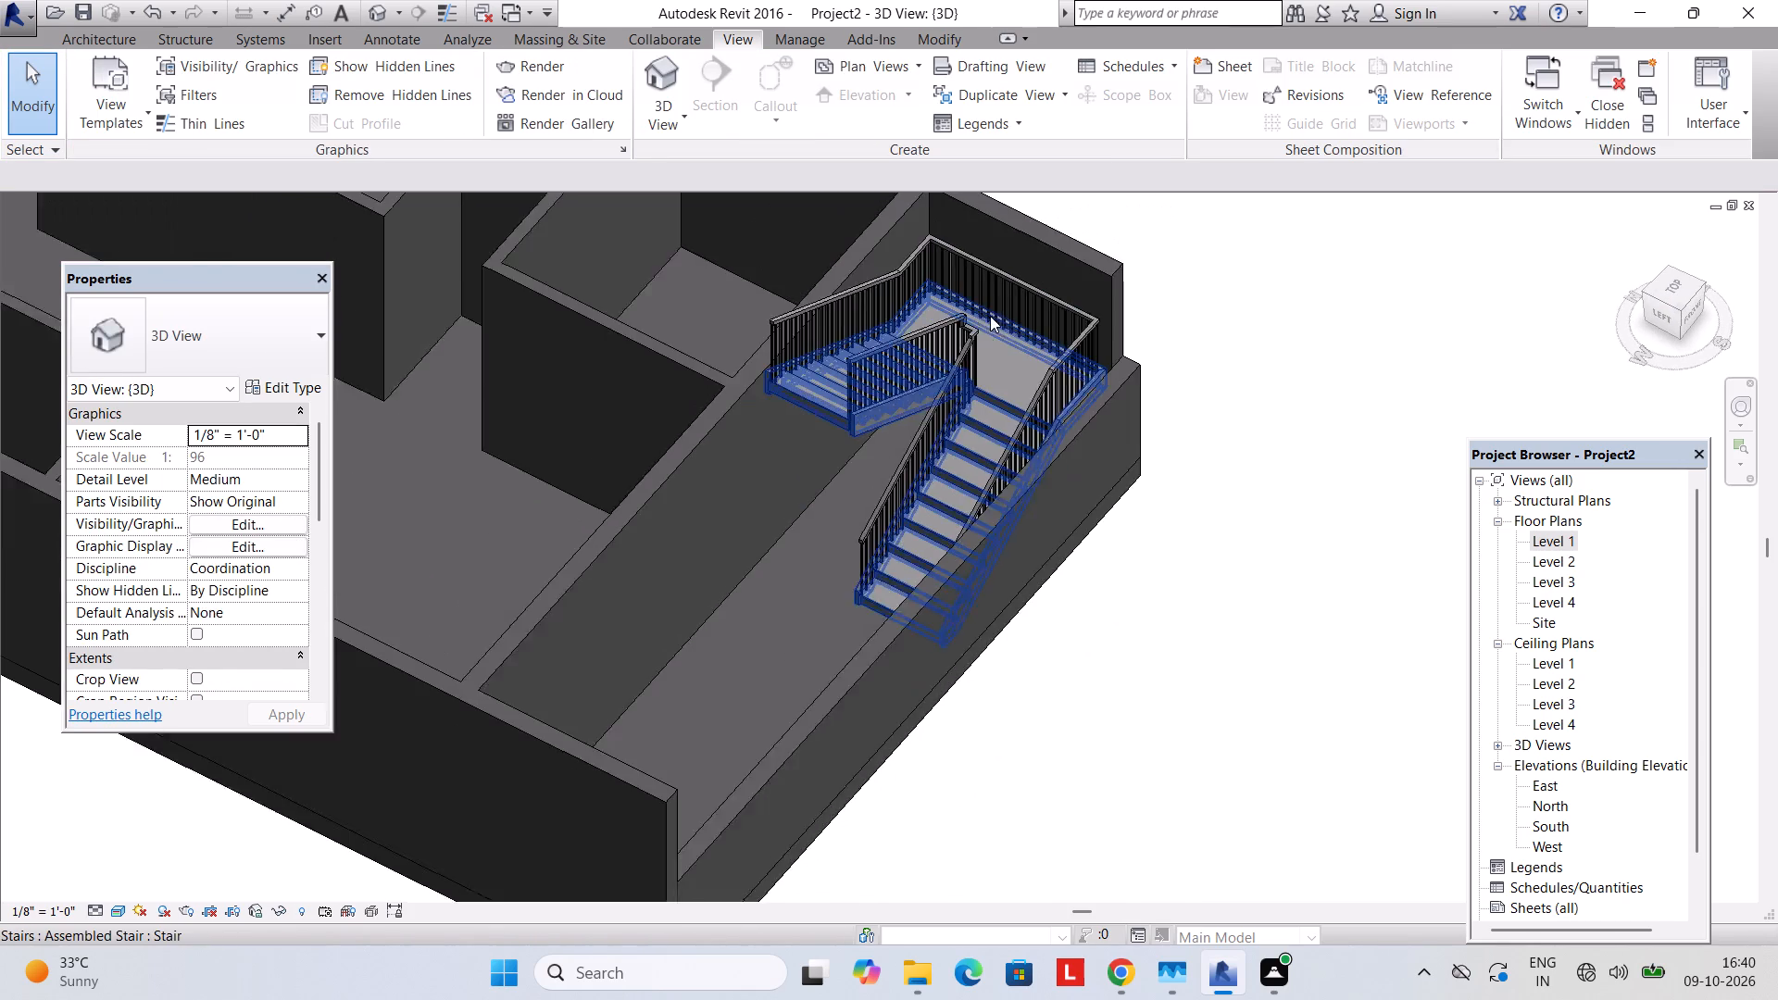
scroll(990, 316, "down", 1)
middle_click_drag(988, 328, 916, 388, "shift")
double_click(1546, 533)
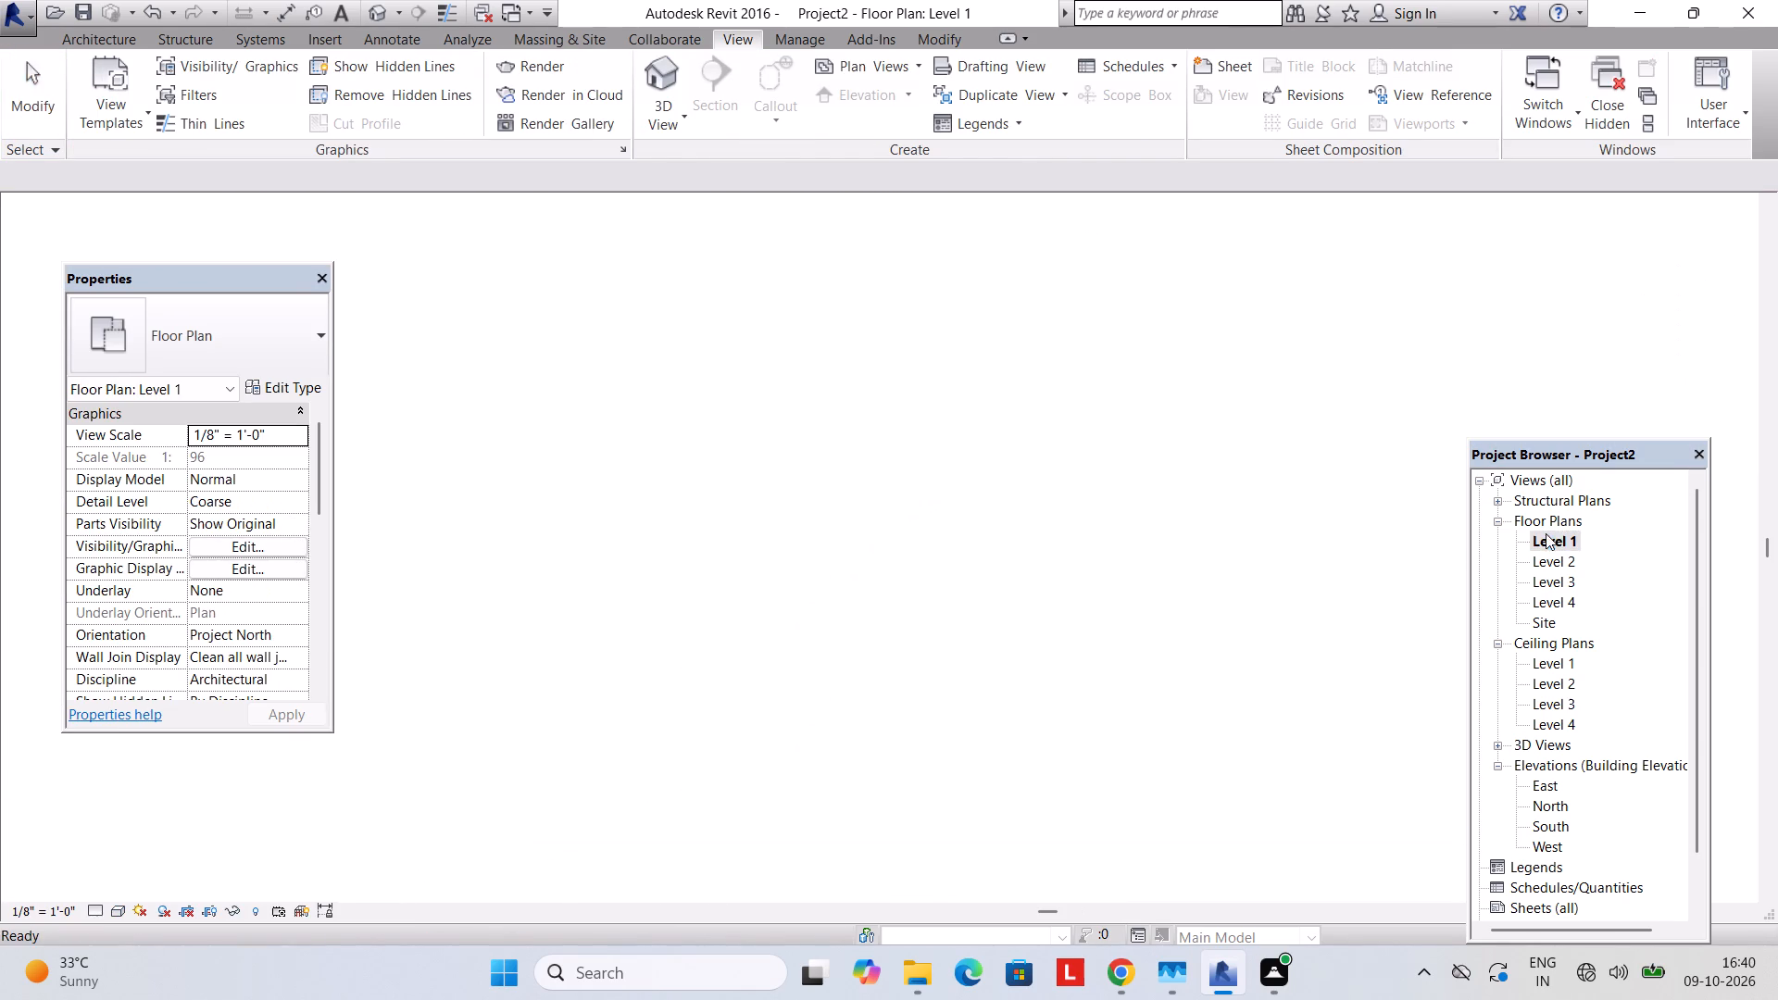
scroll(1088, 519, "down", 2)
left_click(961, 482)
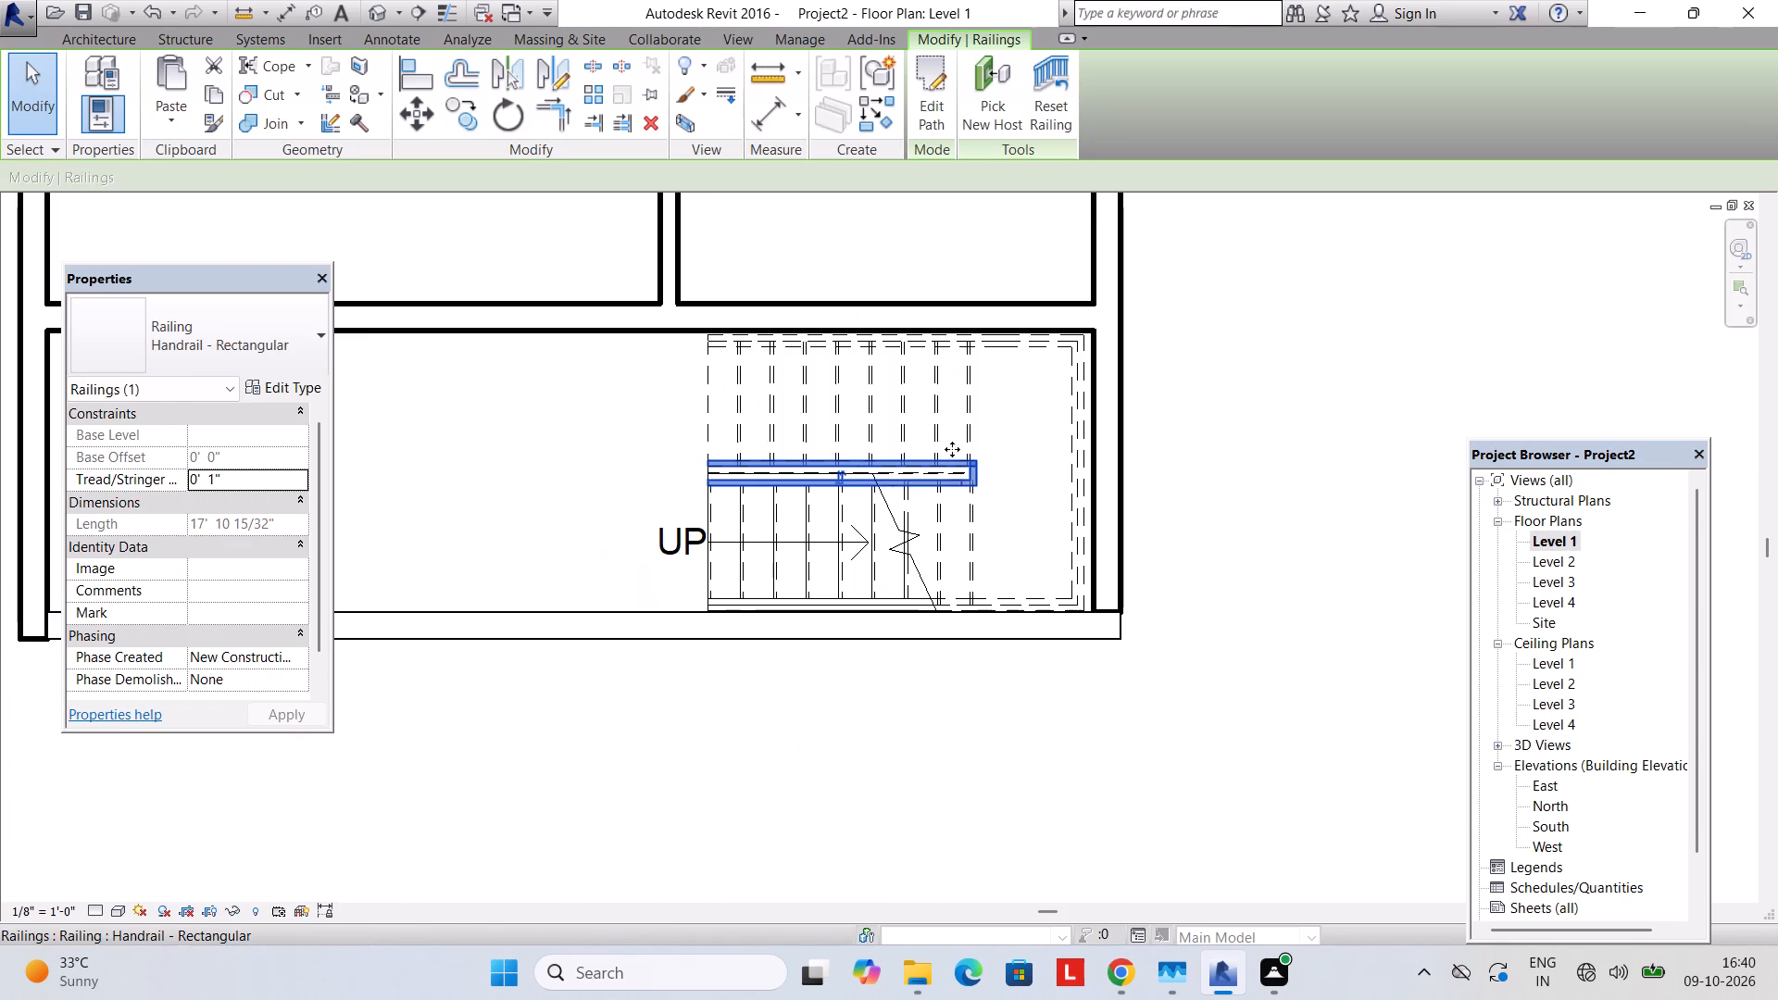
key("grave")
key("Escape")
left_click(901, 394)
key("Delete")
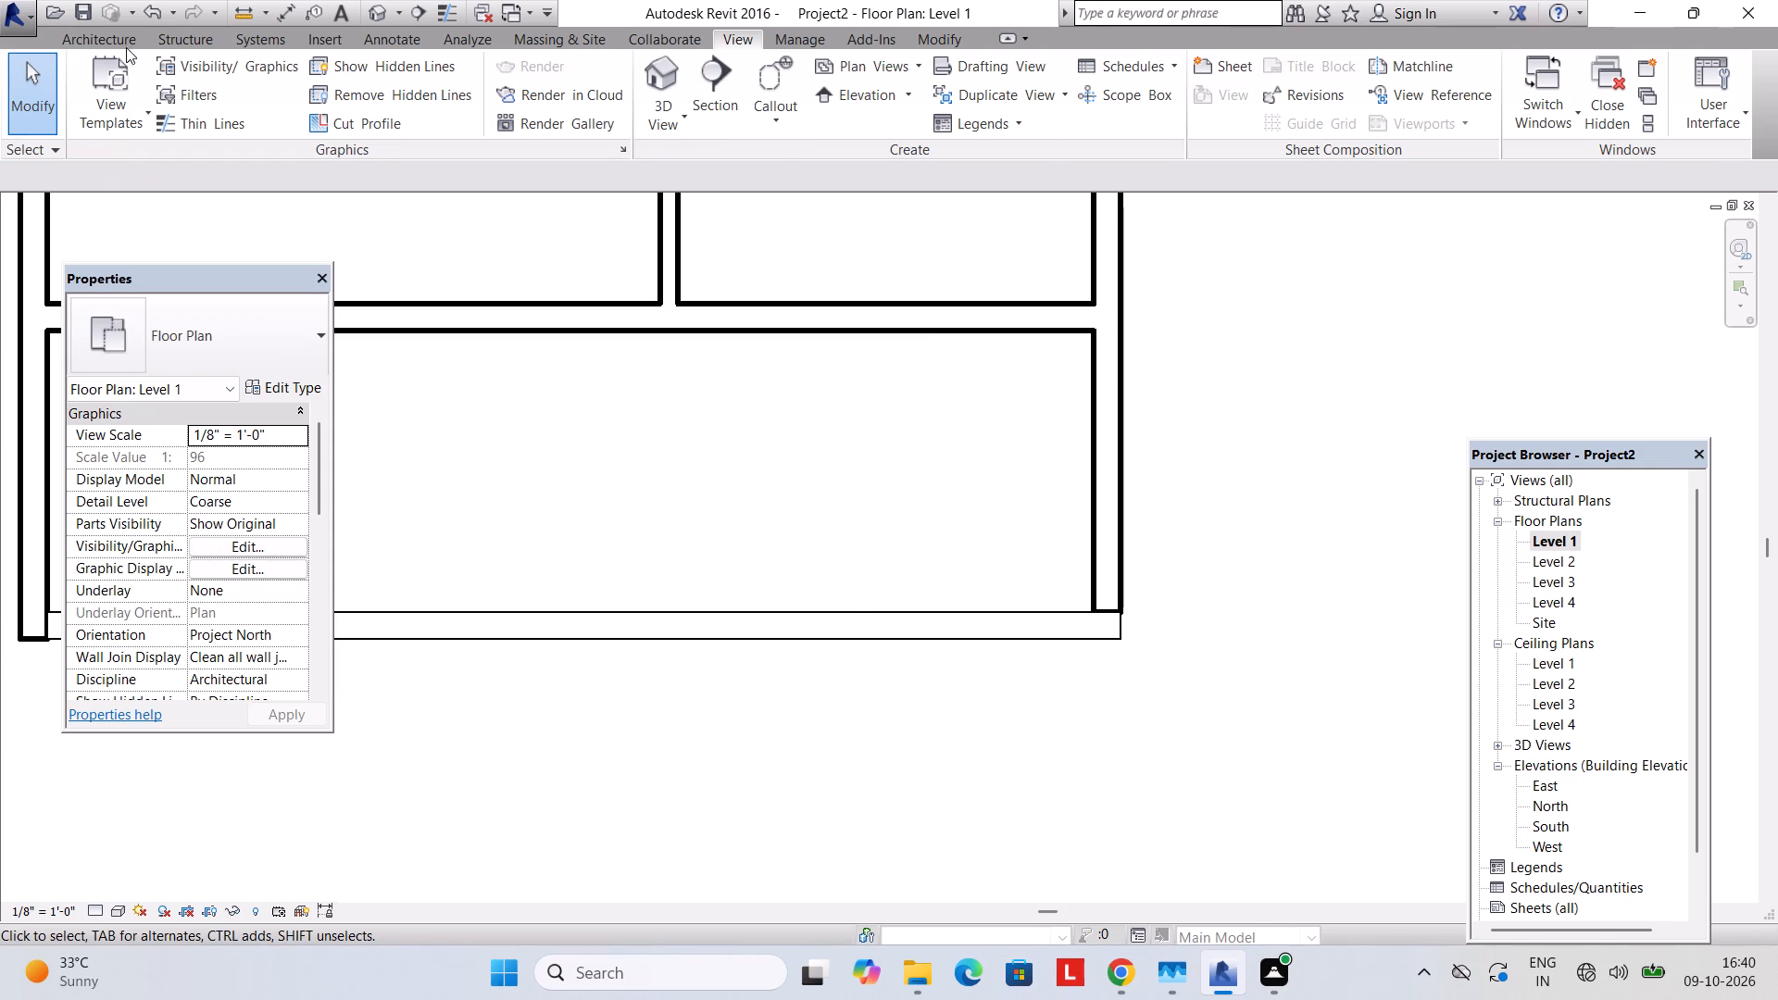
Start a new stair and set its railing type to Glass Panel - Bottom Fill, positioned on the stringer.
left_click(95, 41)
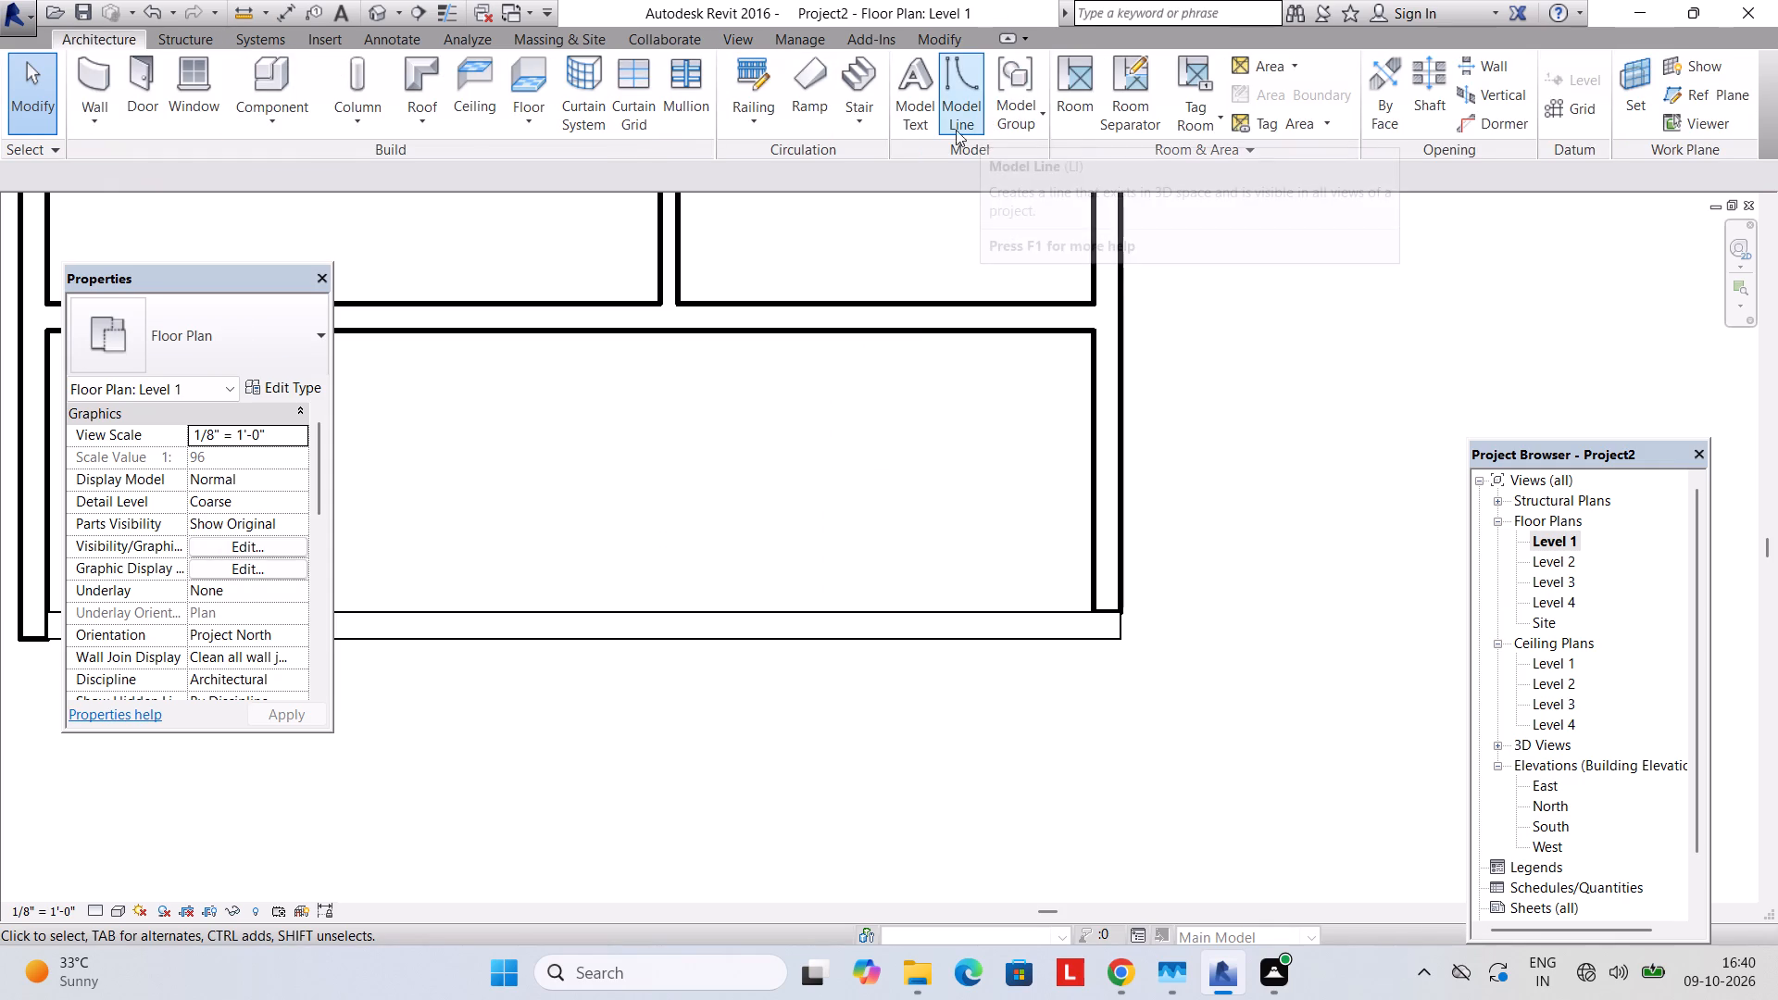
left_click(889, 81)
left_click(854, 90)
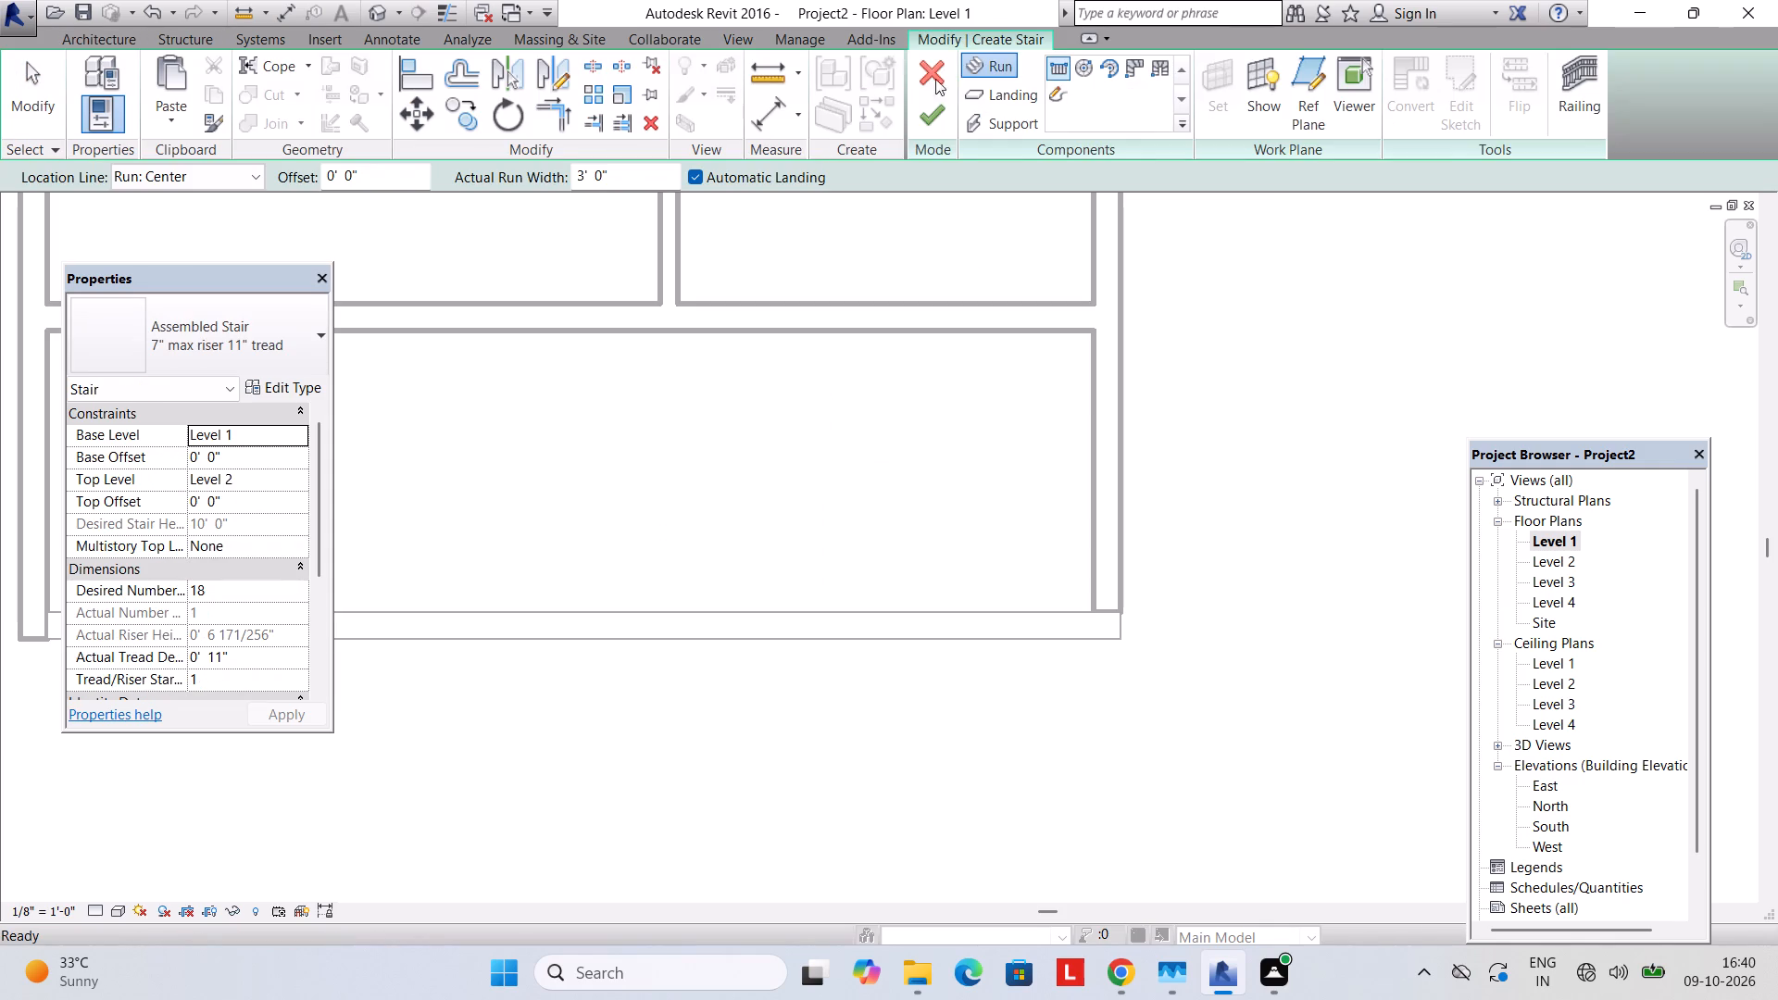
left_click(1584, 98)
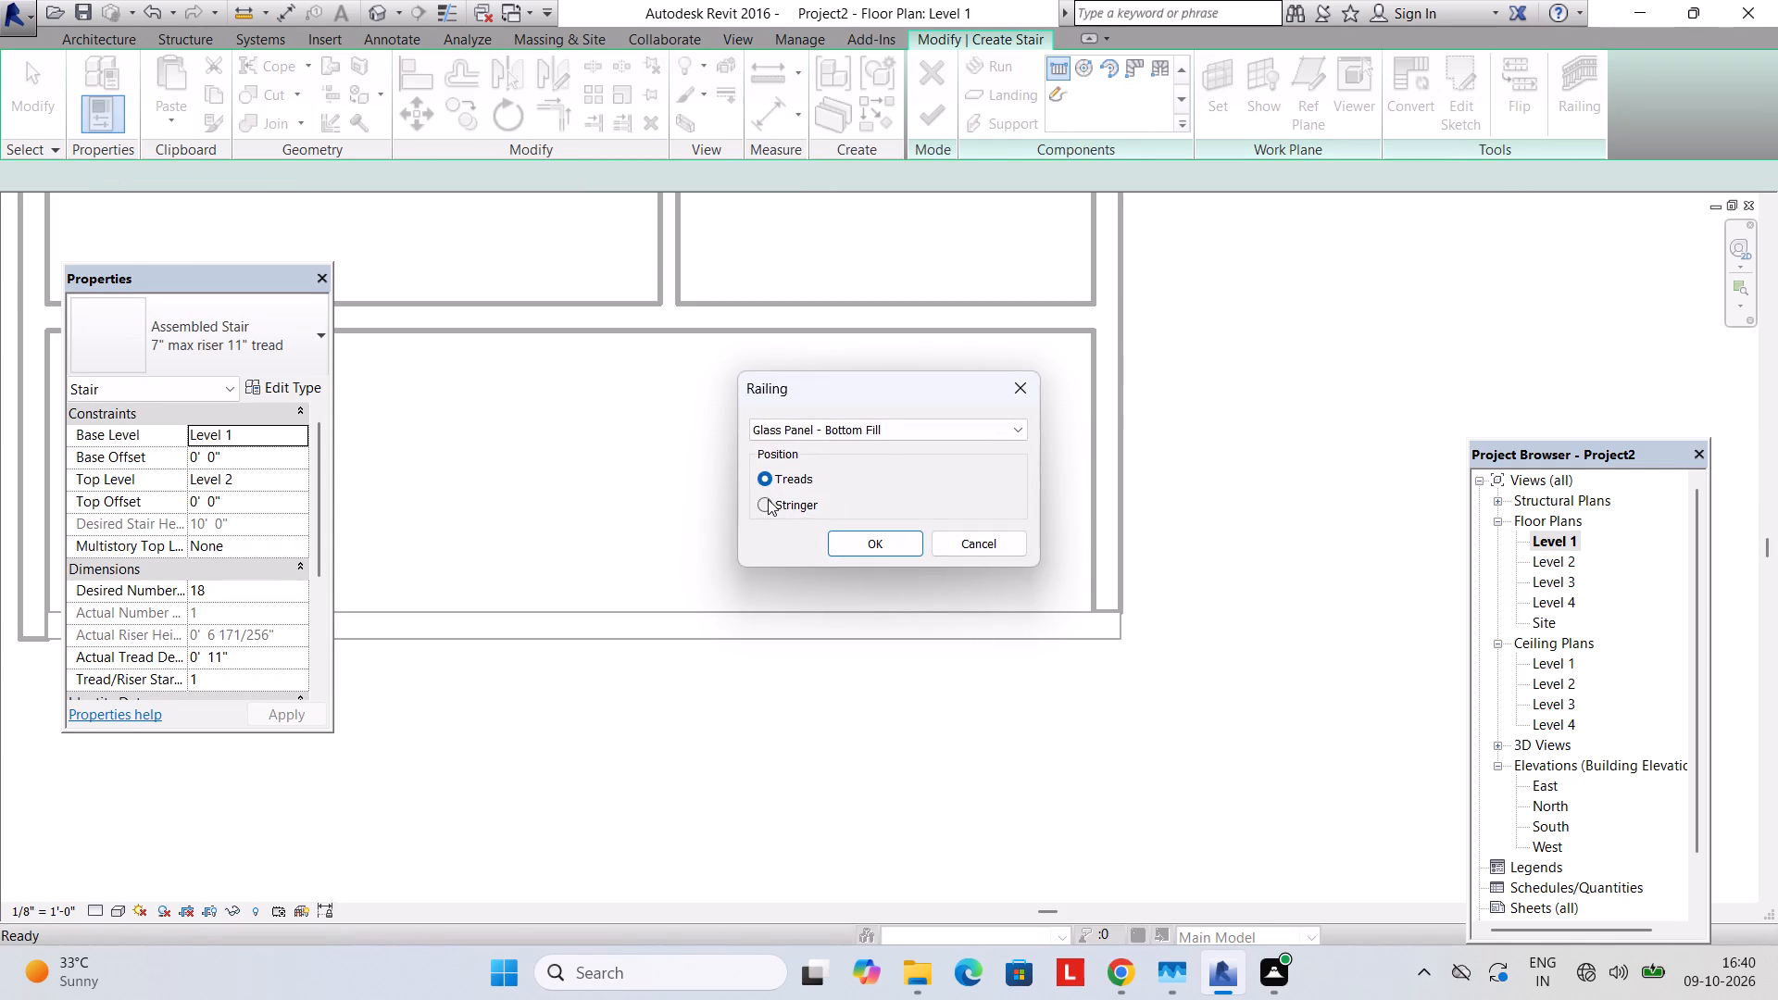
left_click(890, 423)
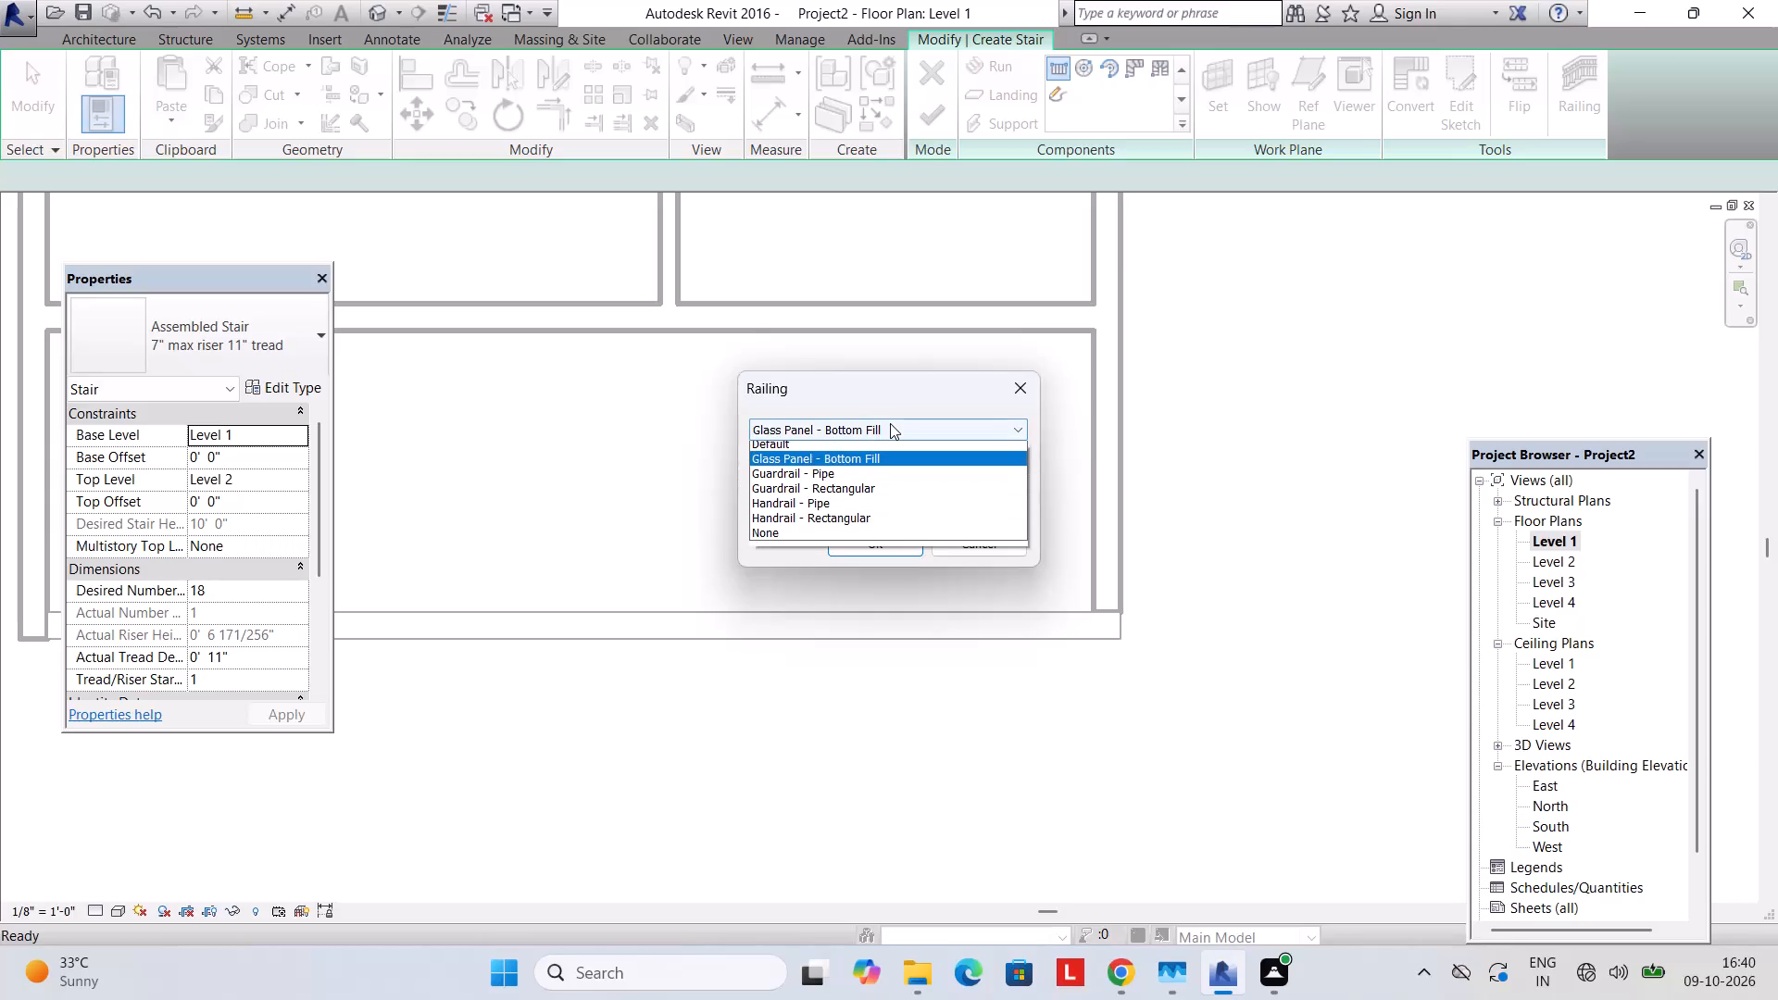
left_click(890, 423)
left_click(788, 503)
left_click(873, 434)
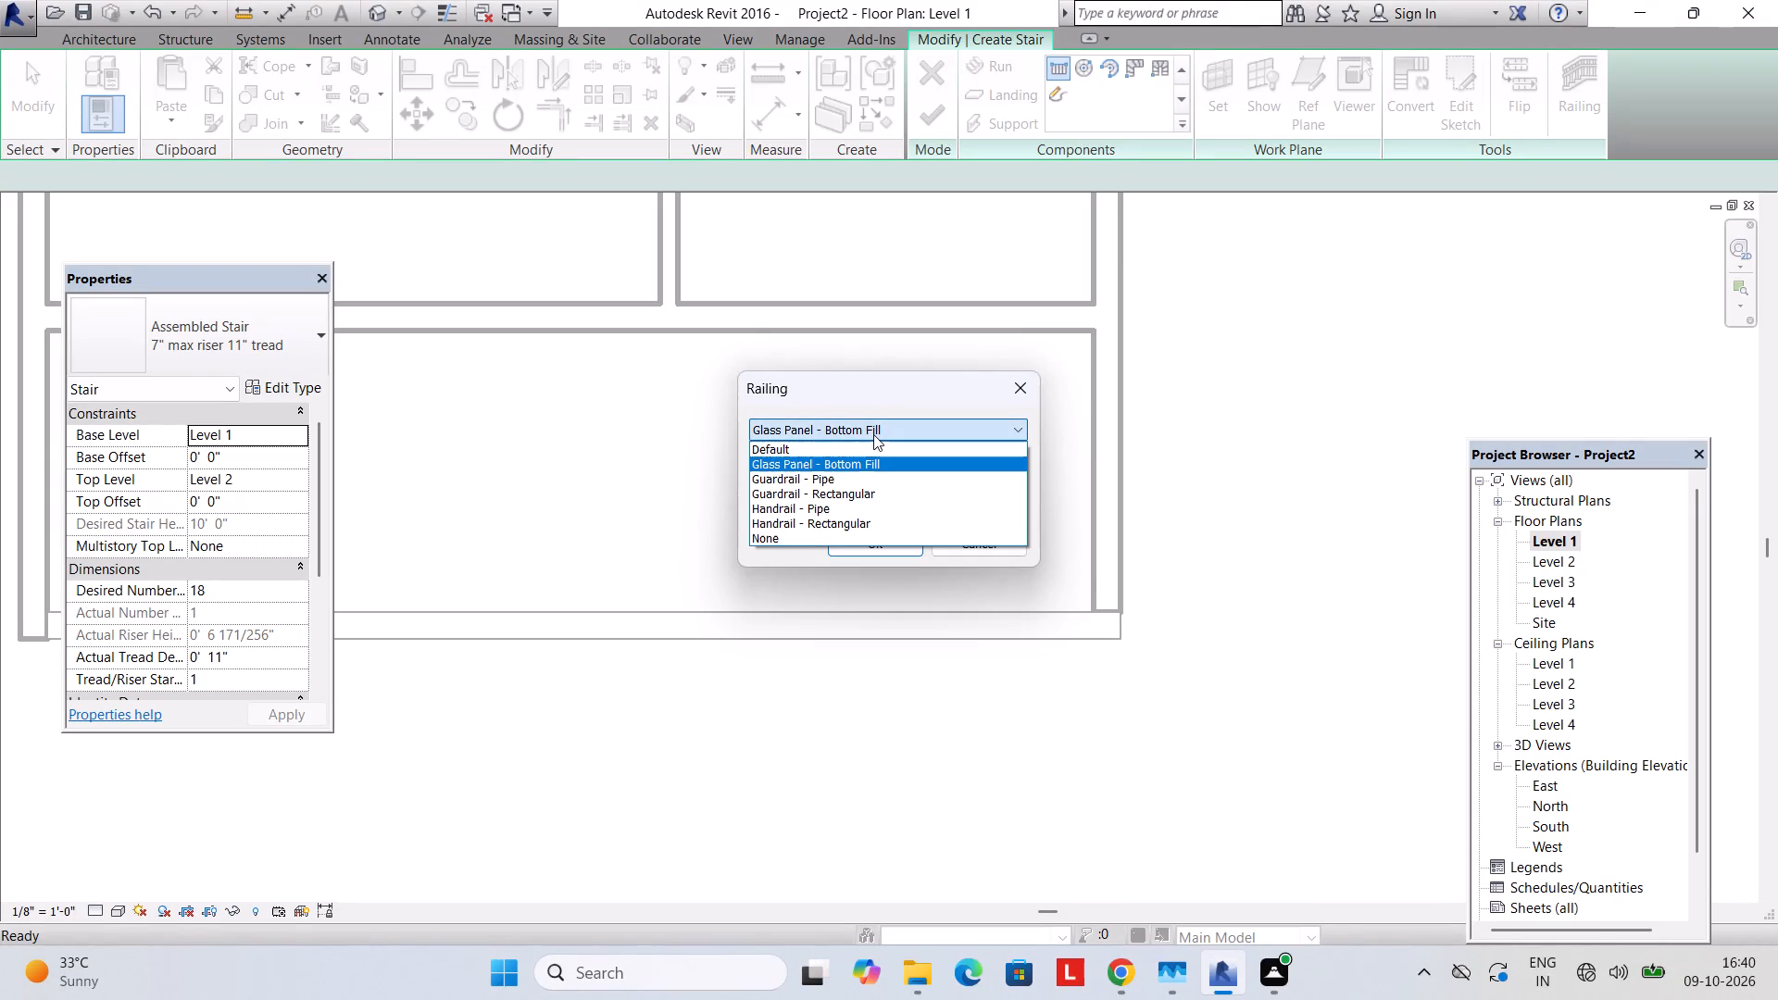
left_click(873, 434)
left_click(870, 537)
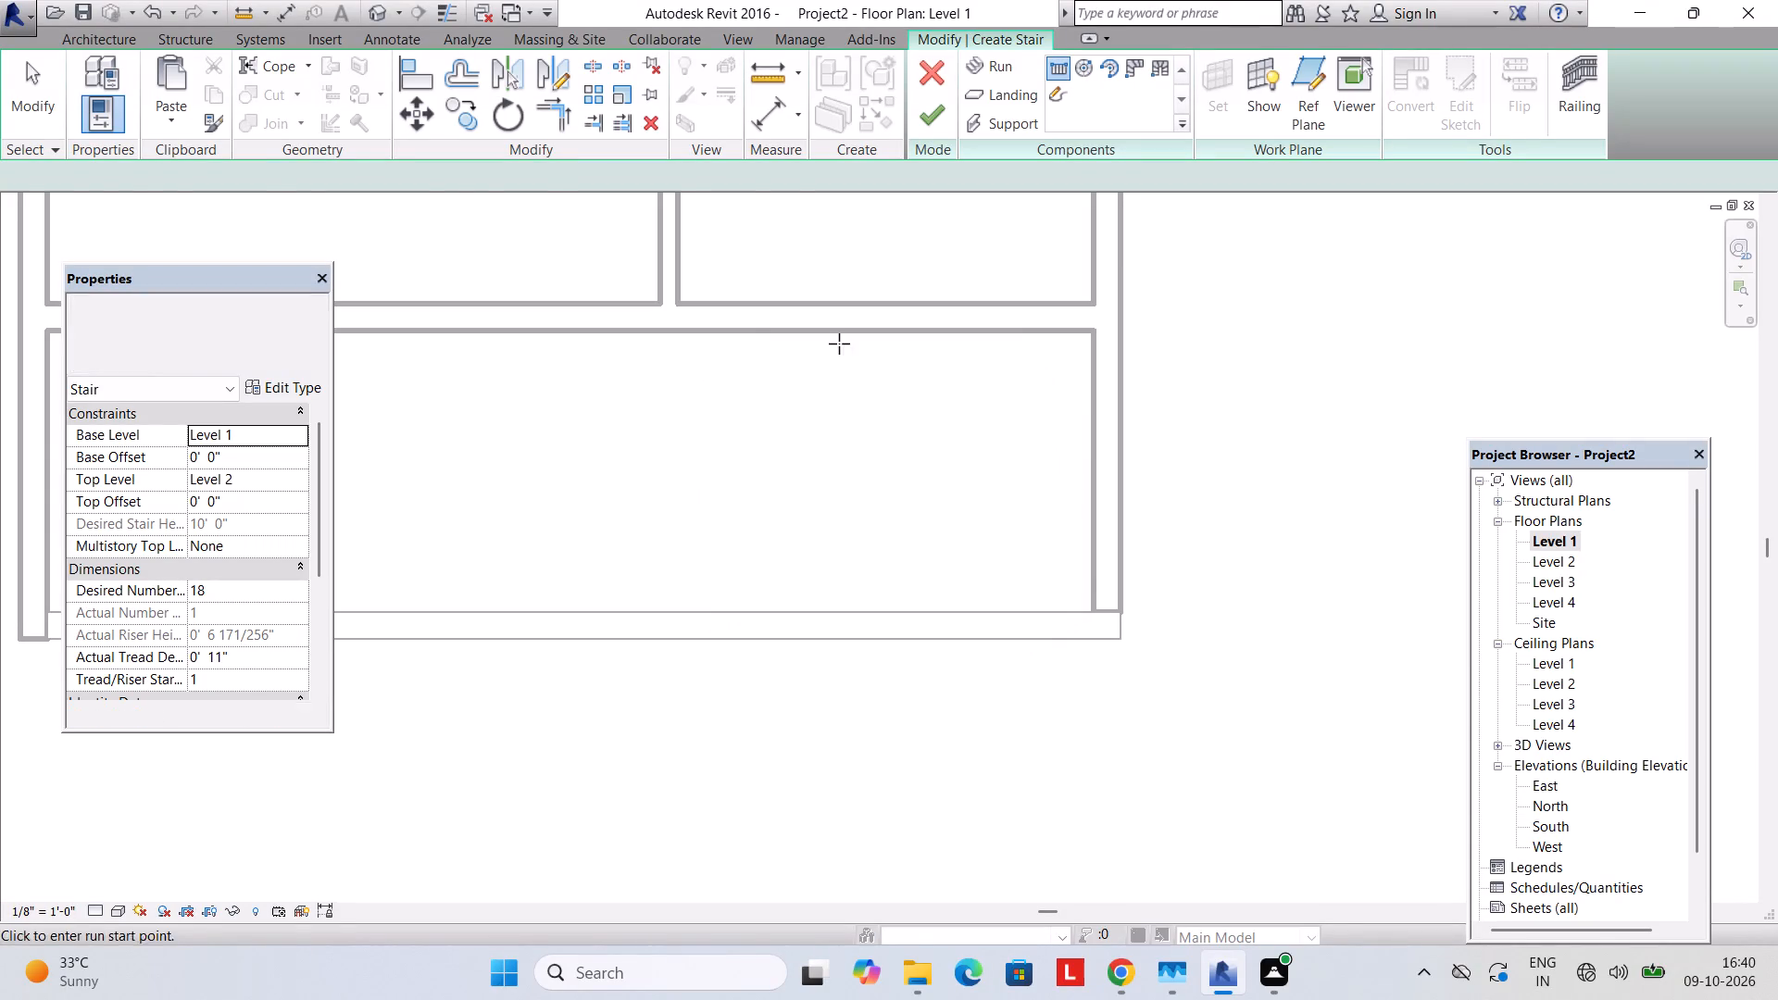
Draw an 18-riser U-shaped stair from Level 1 to Level 2, with two parallel nine-riser runs joined by an automatic landing.
left_click(738, 377)
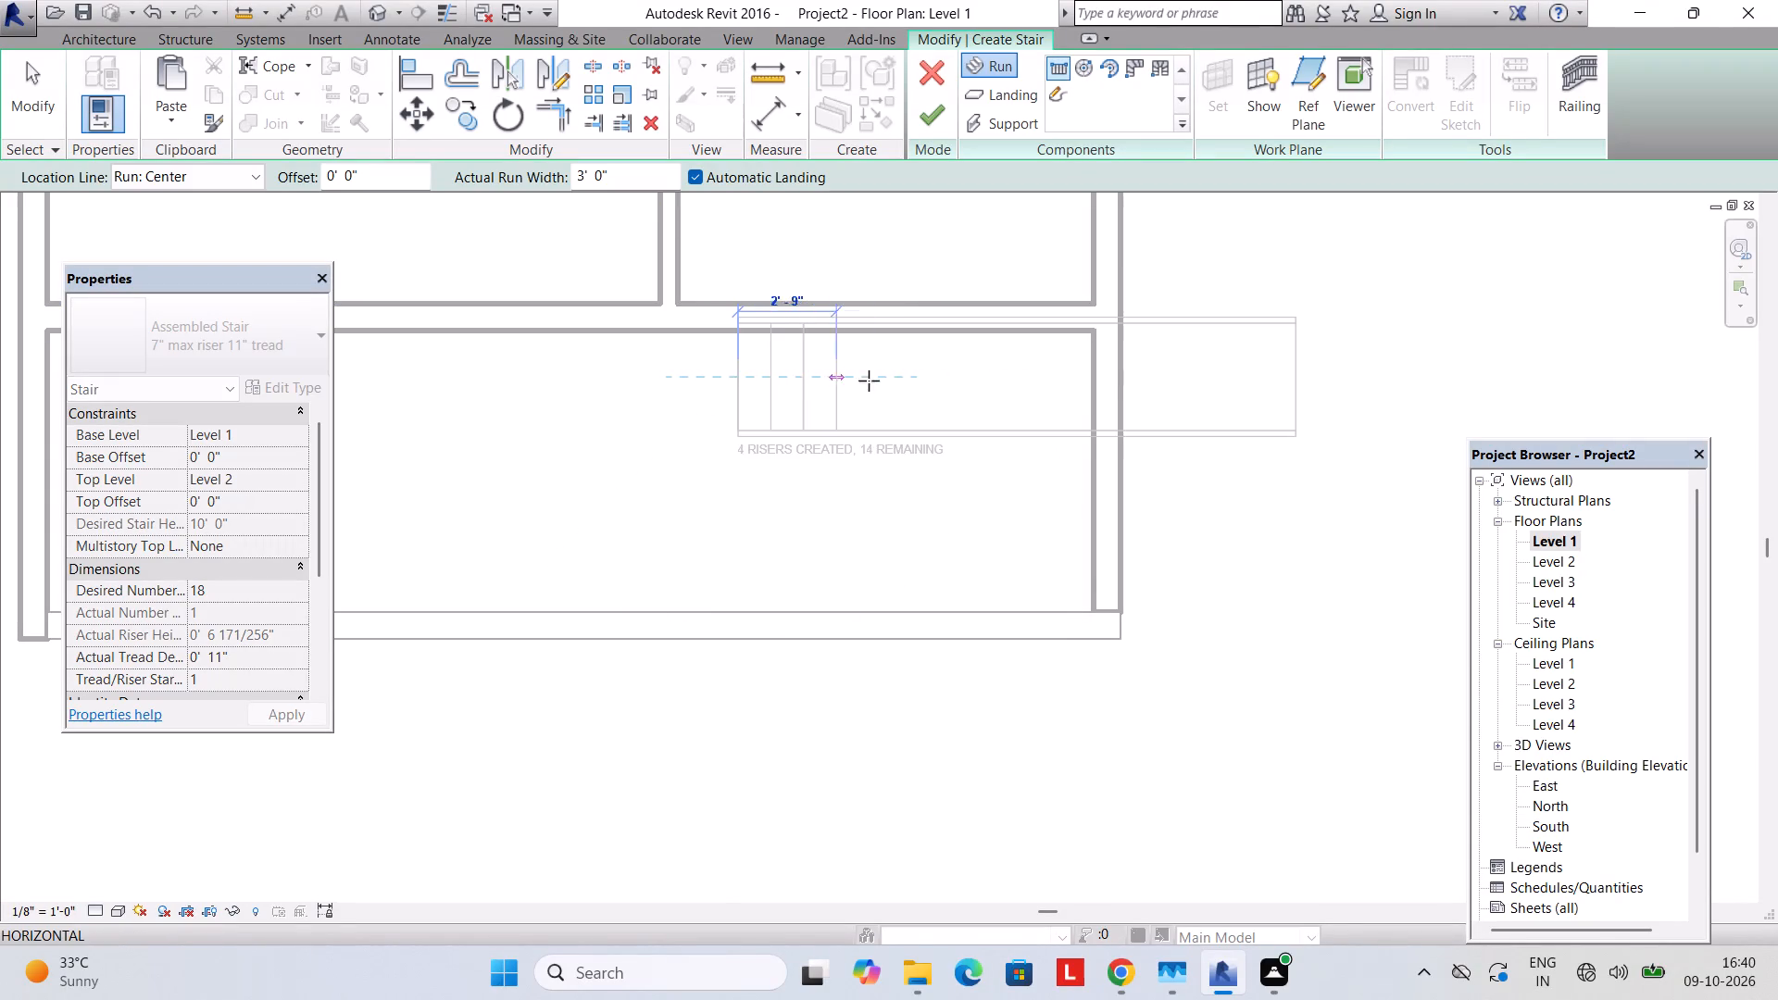
left_click(1014, 390)
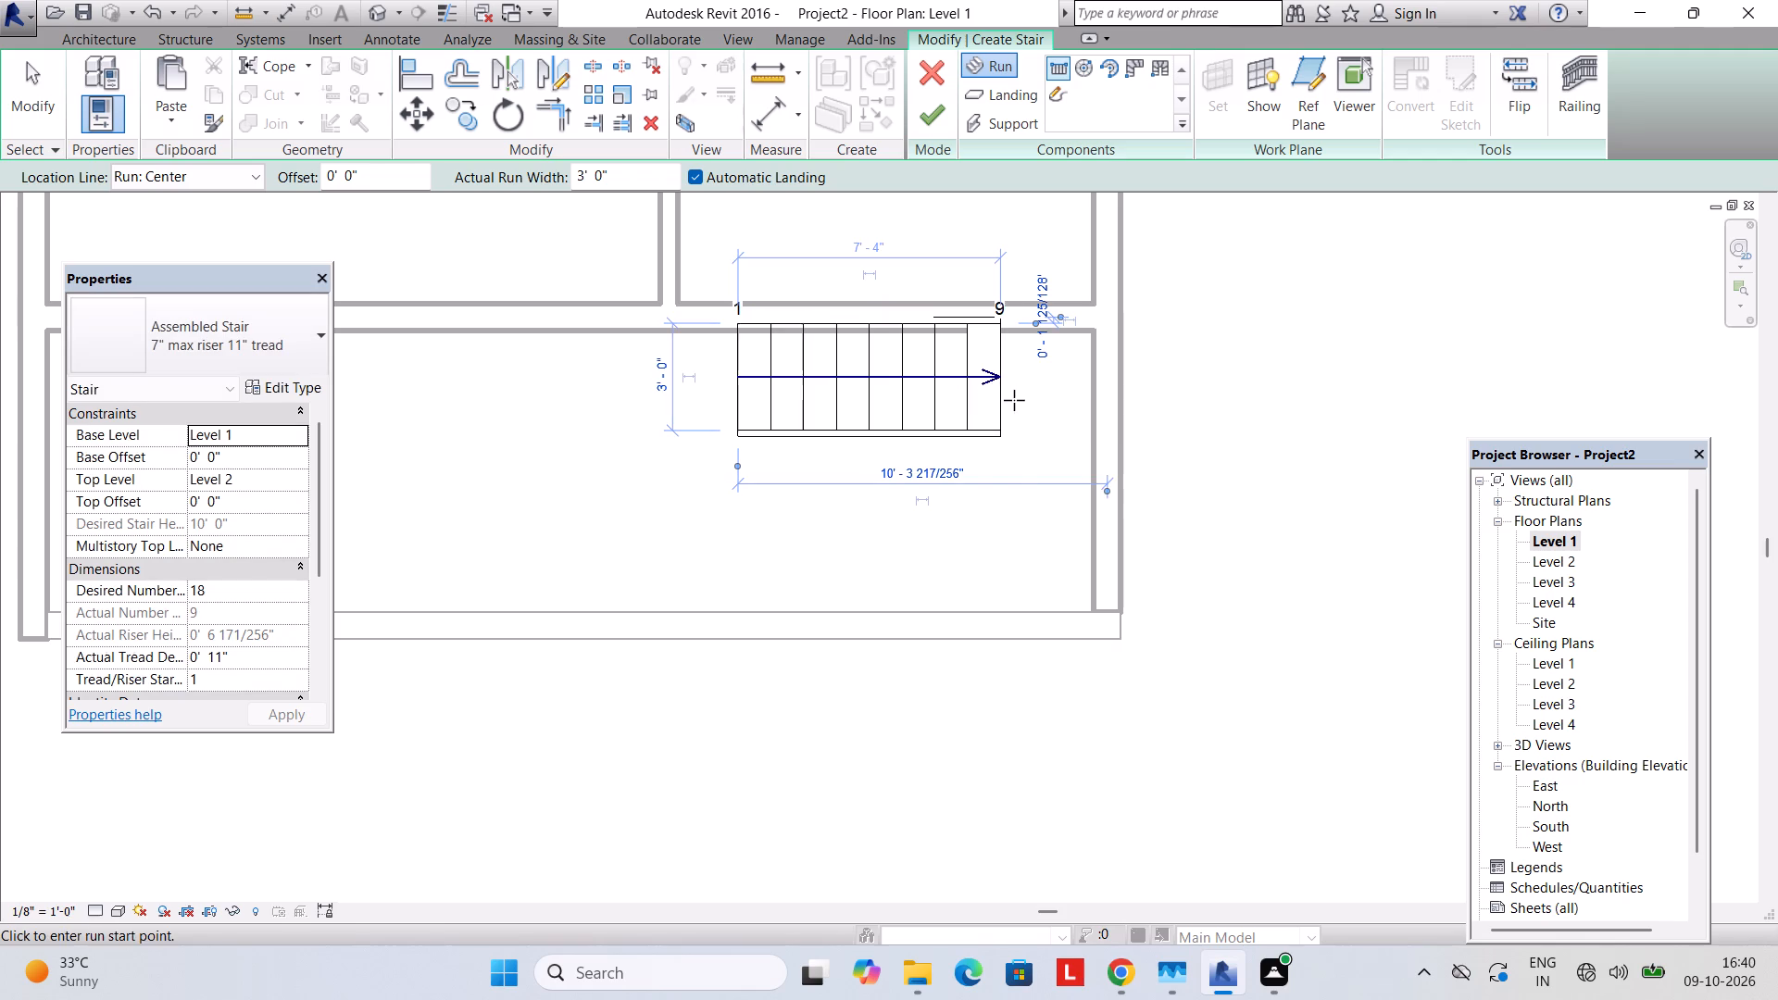
left_click(999, 540)
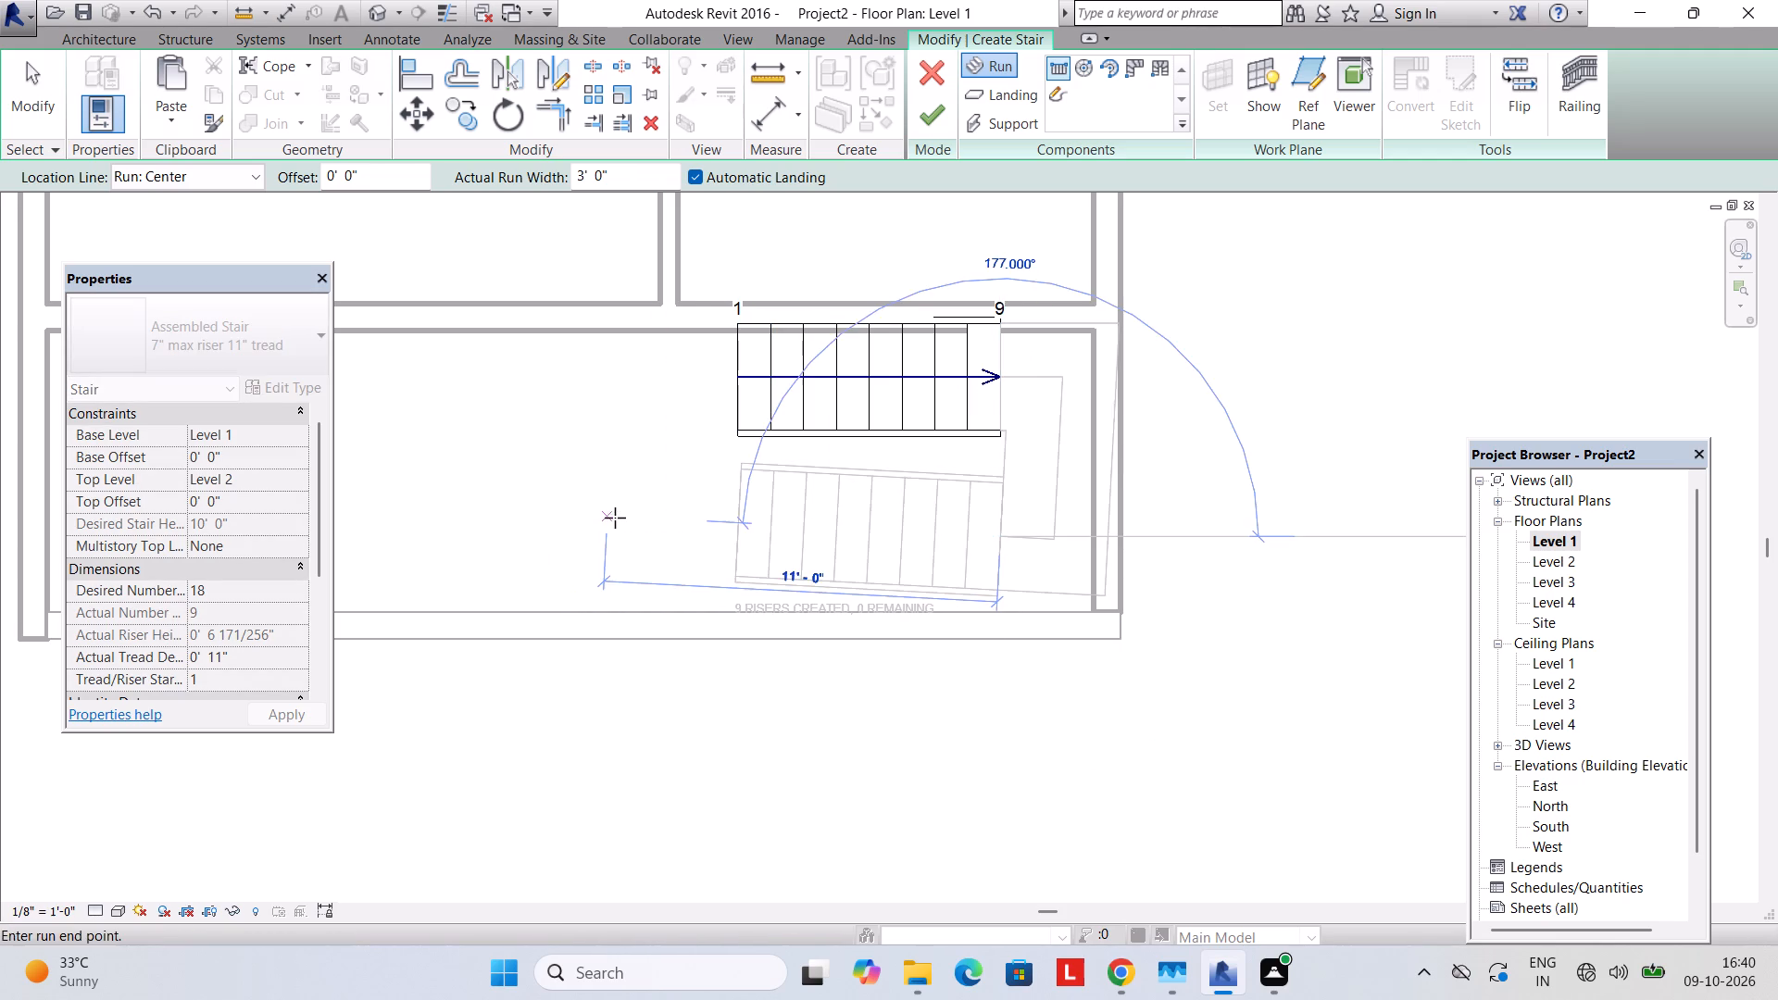
left_click(630, 538)
key("Escape")
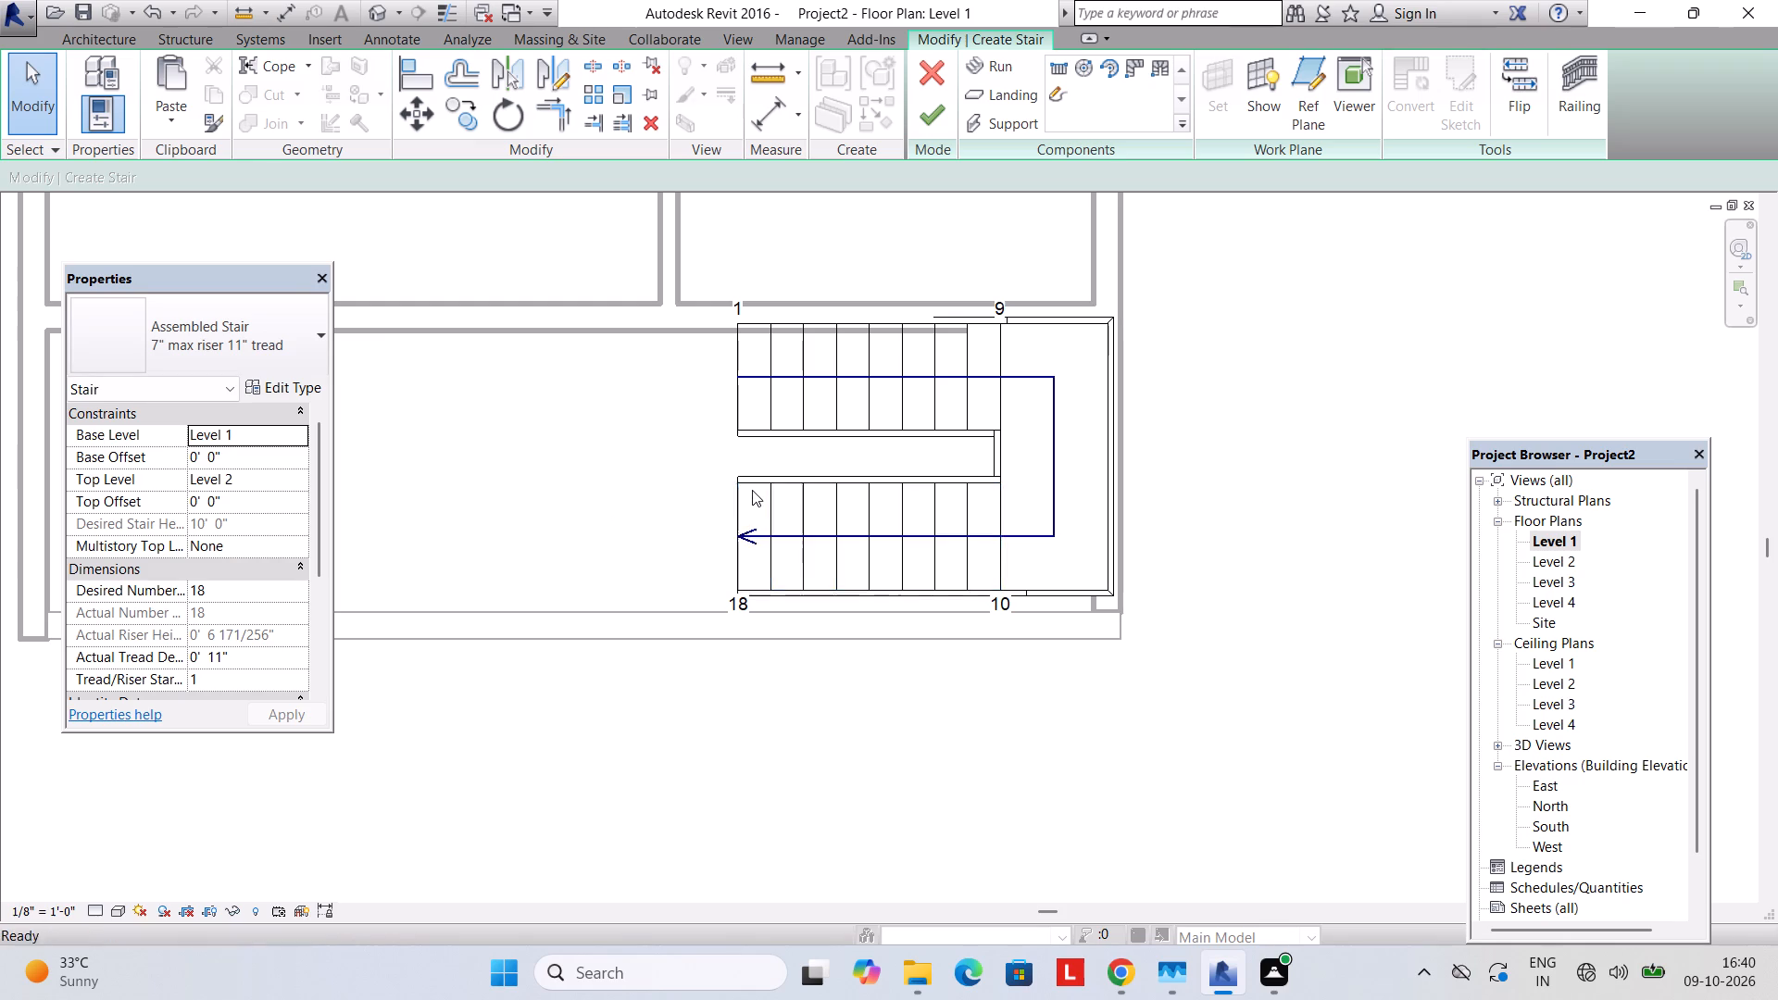
key("Escape")
Nudge the first run, risers 1 to 9, toward the second run to narrow the gap between them.
middle_click_drag(651, 431, 623, 477)
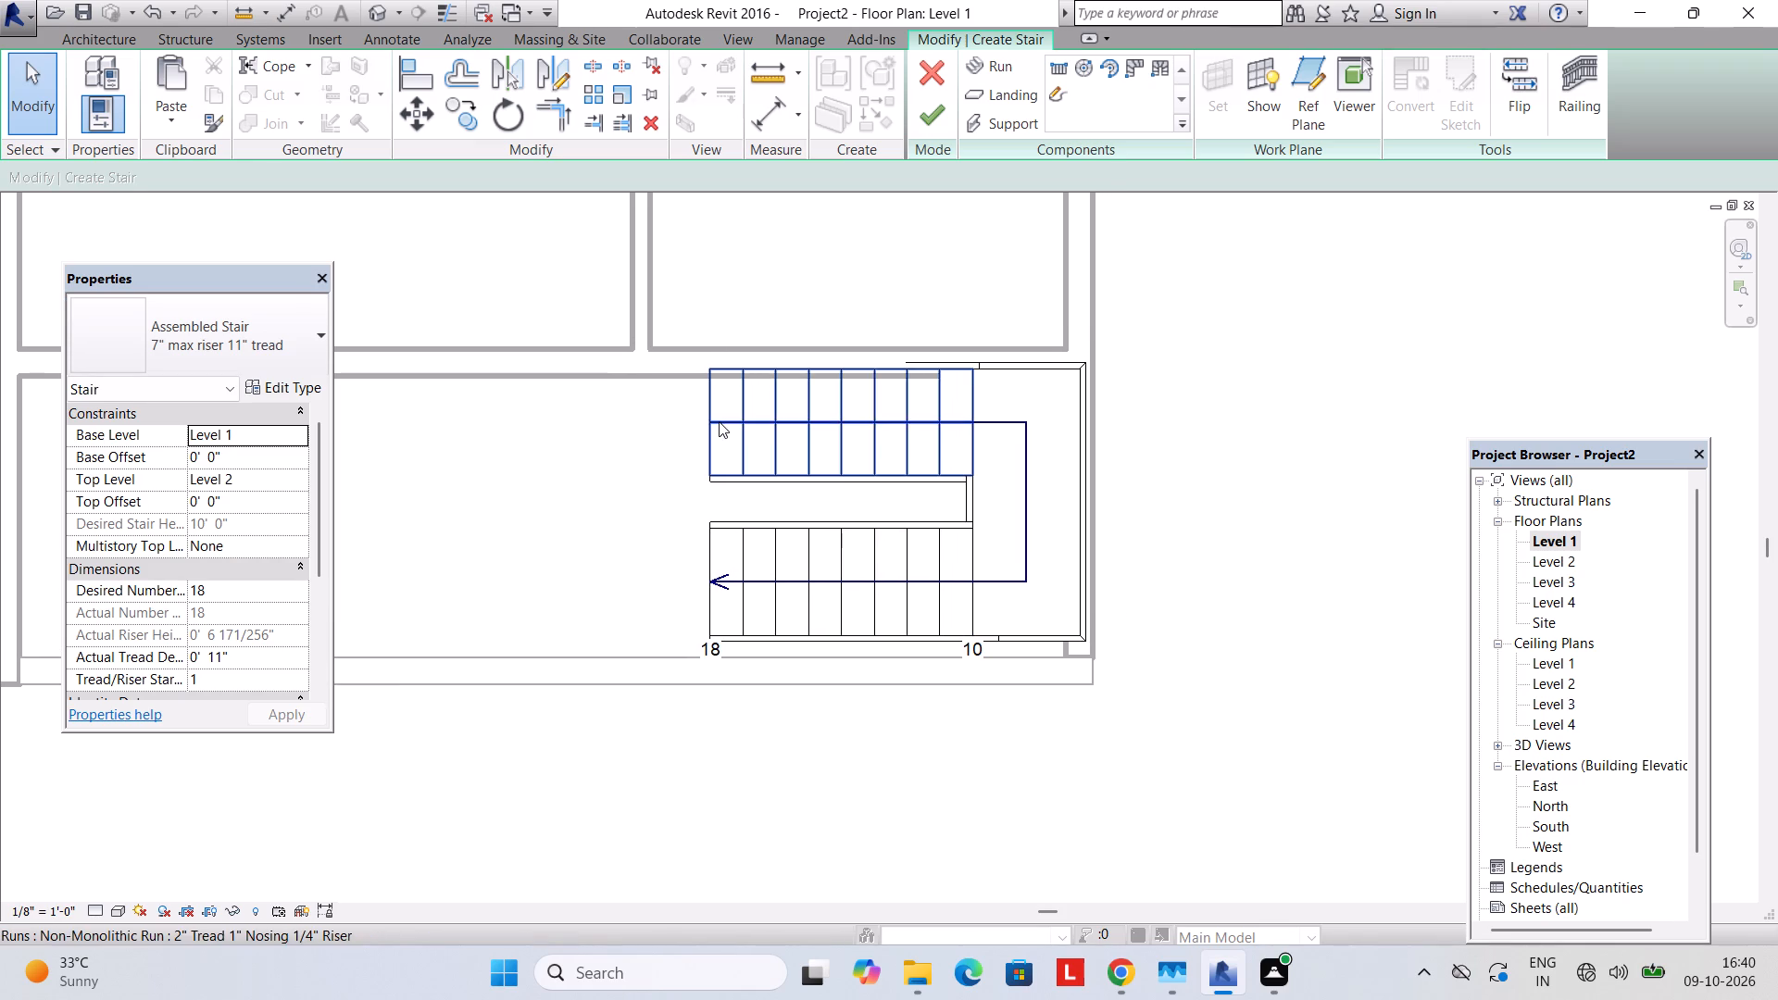
left_click(719, 421)
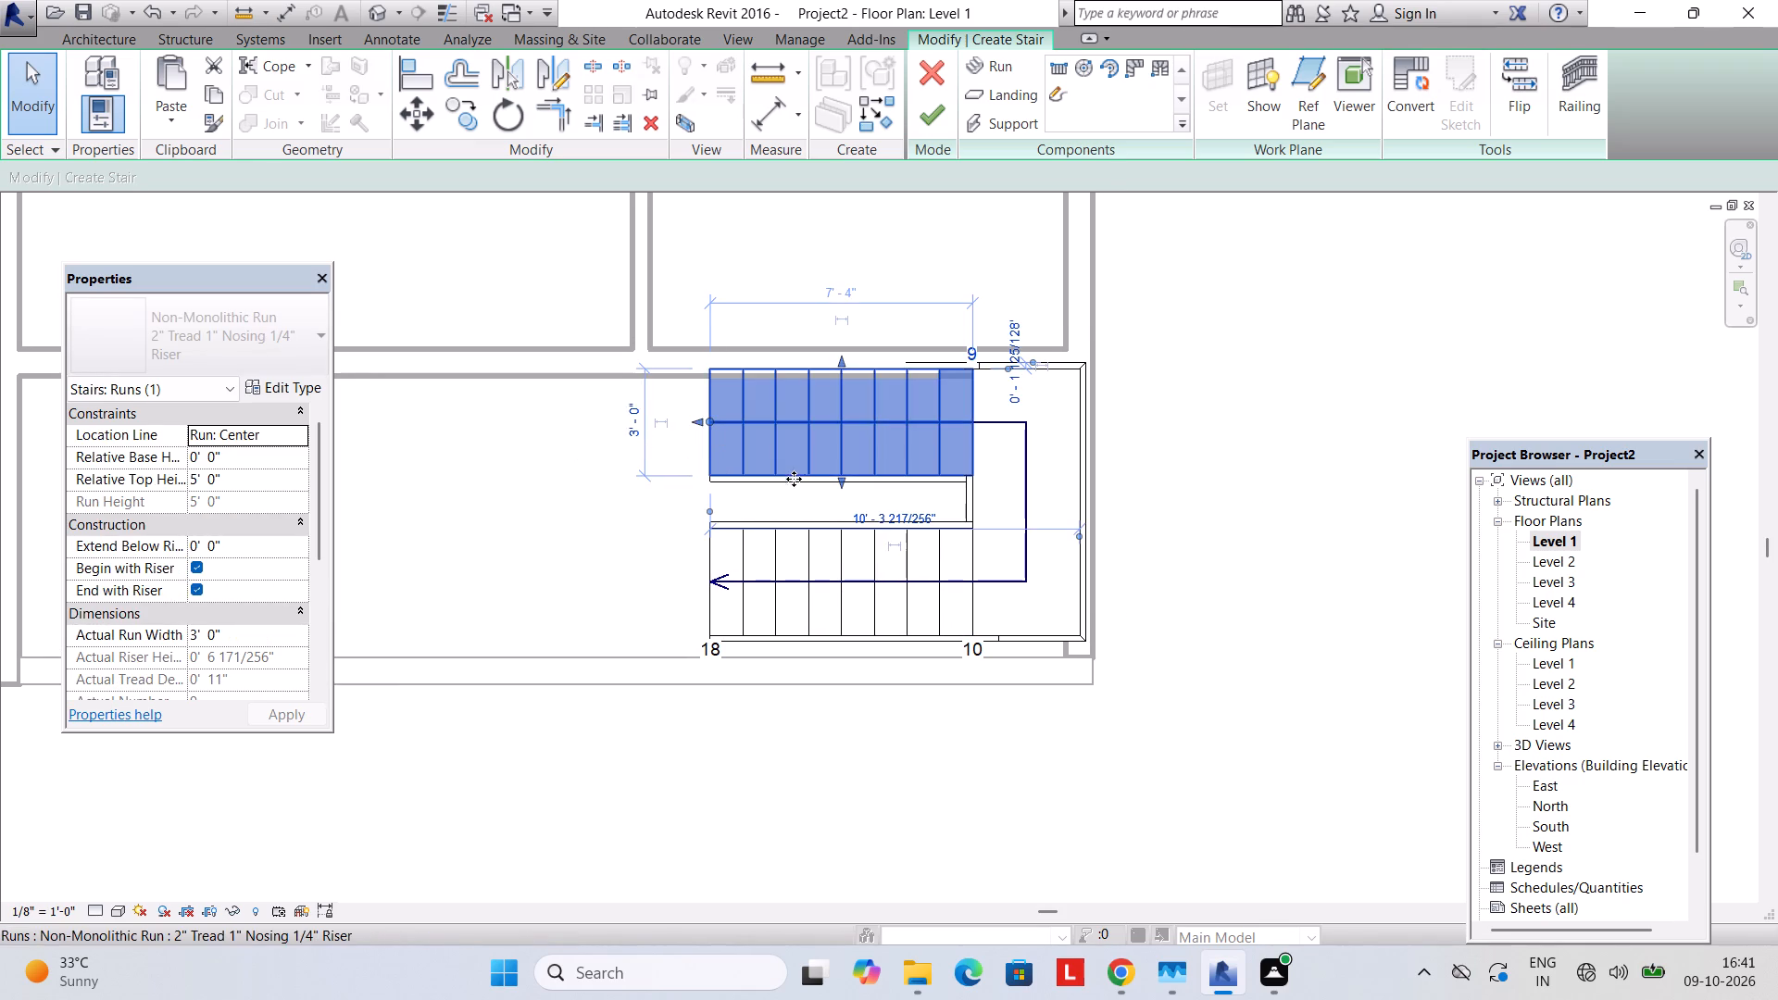
key("Down")
key("Down")
key("Down")
key("Down")
key("Down")
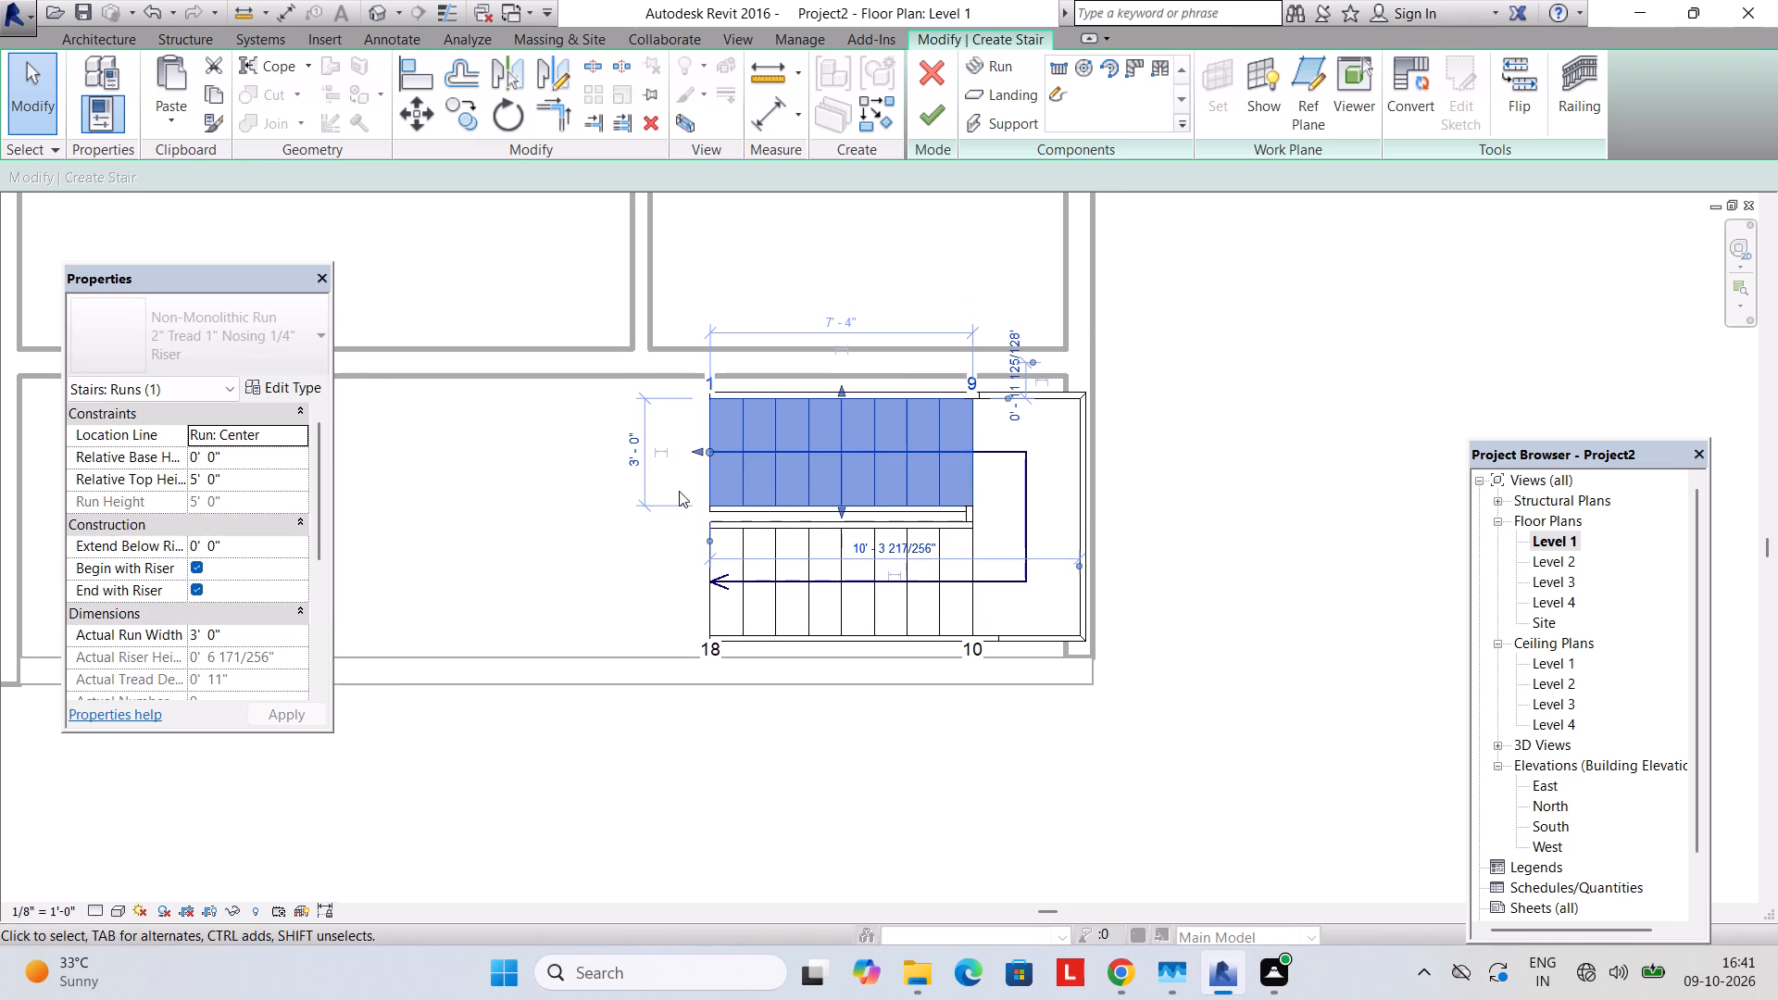
Set the width of both stair runs to 3.5'.
left_click(623, 460)
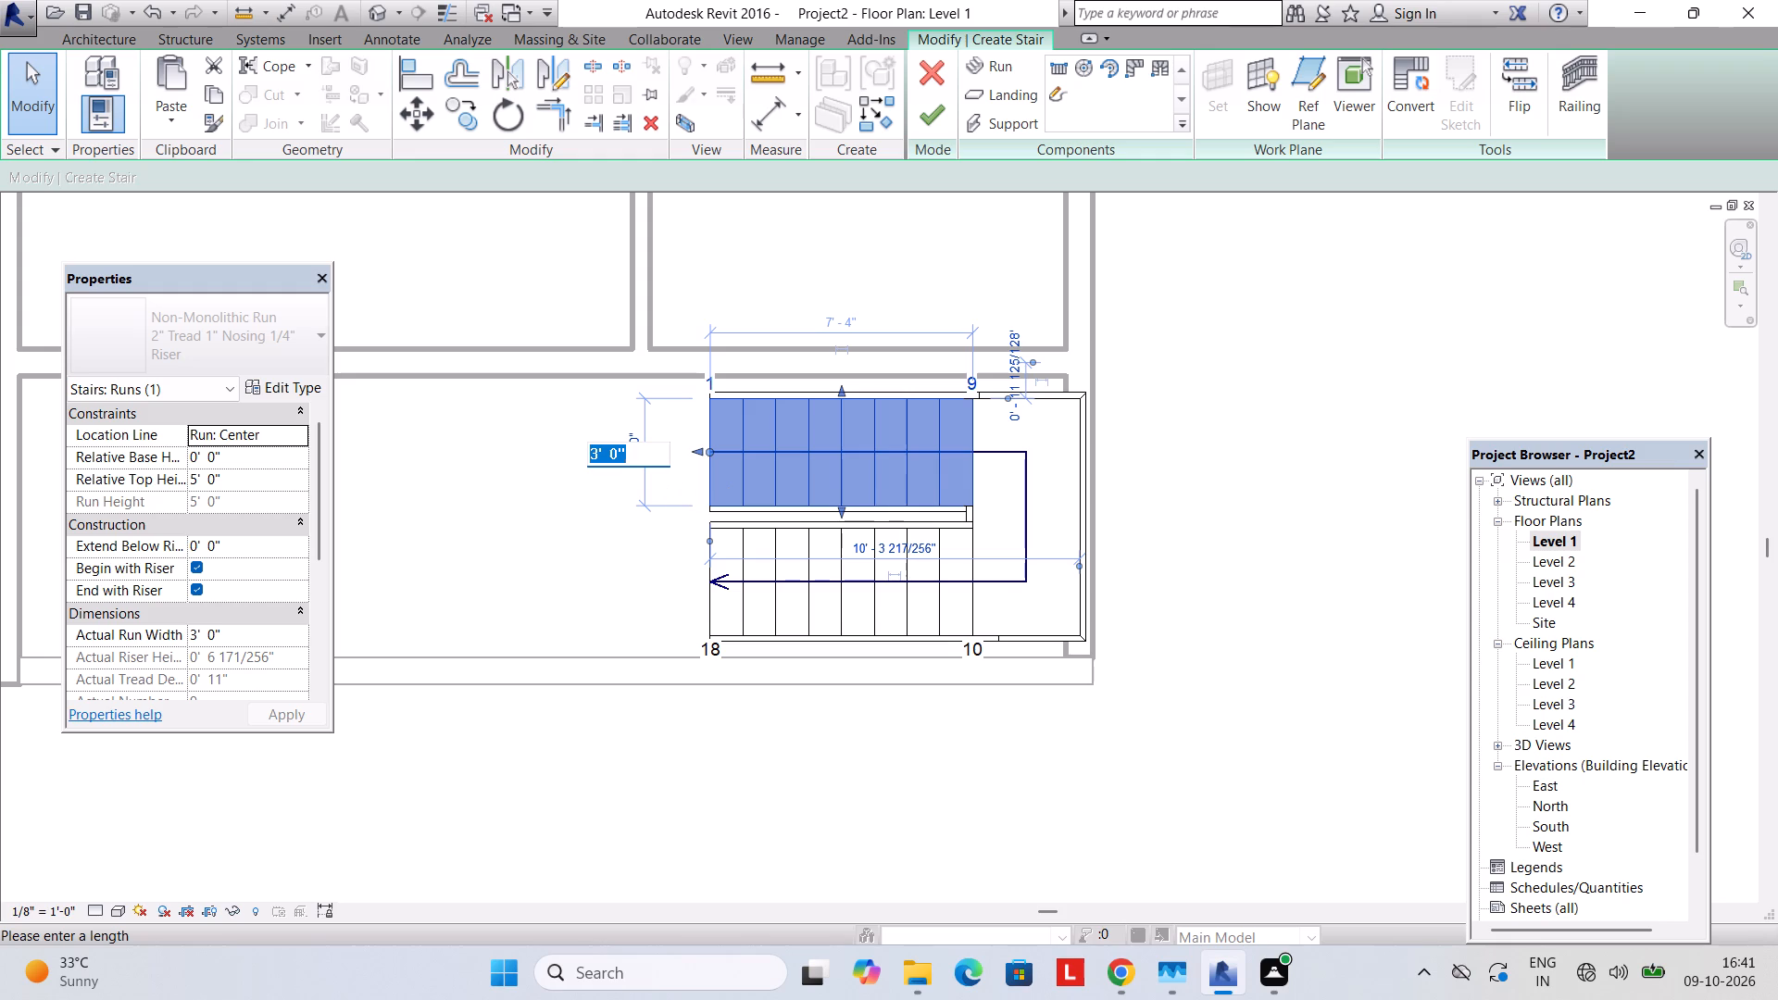
type("3.5'")
key("Return")
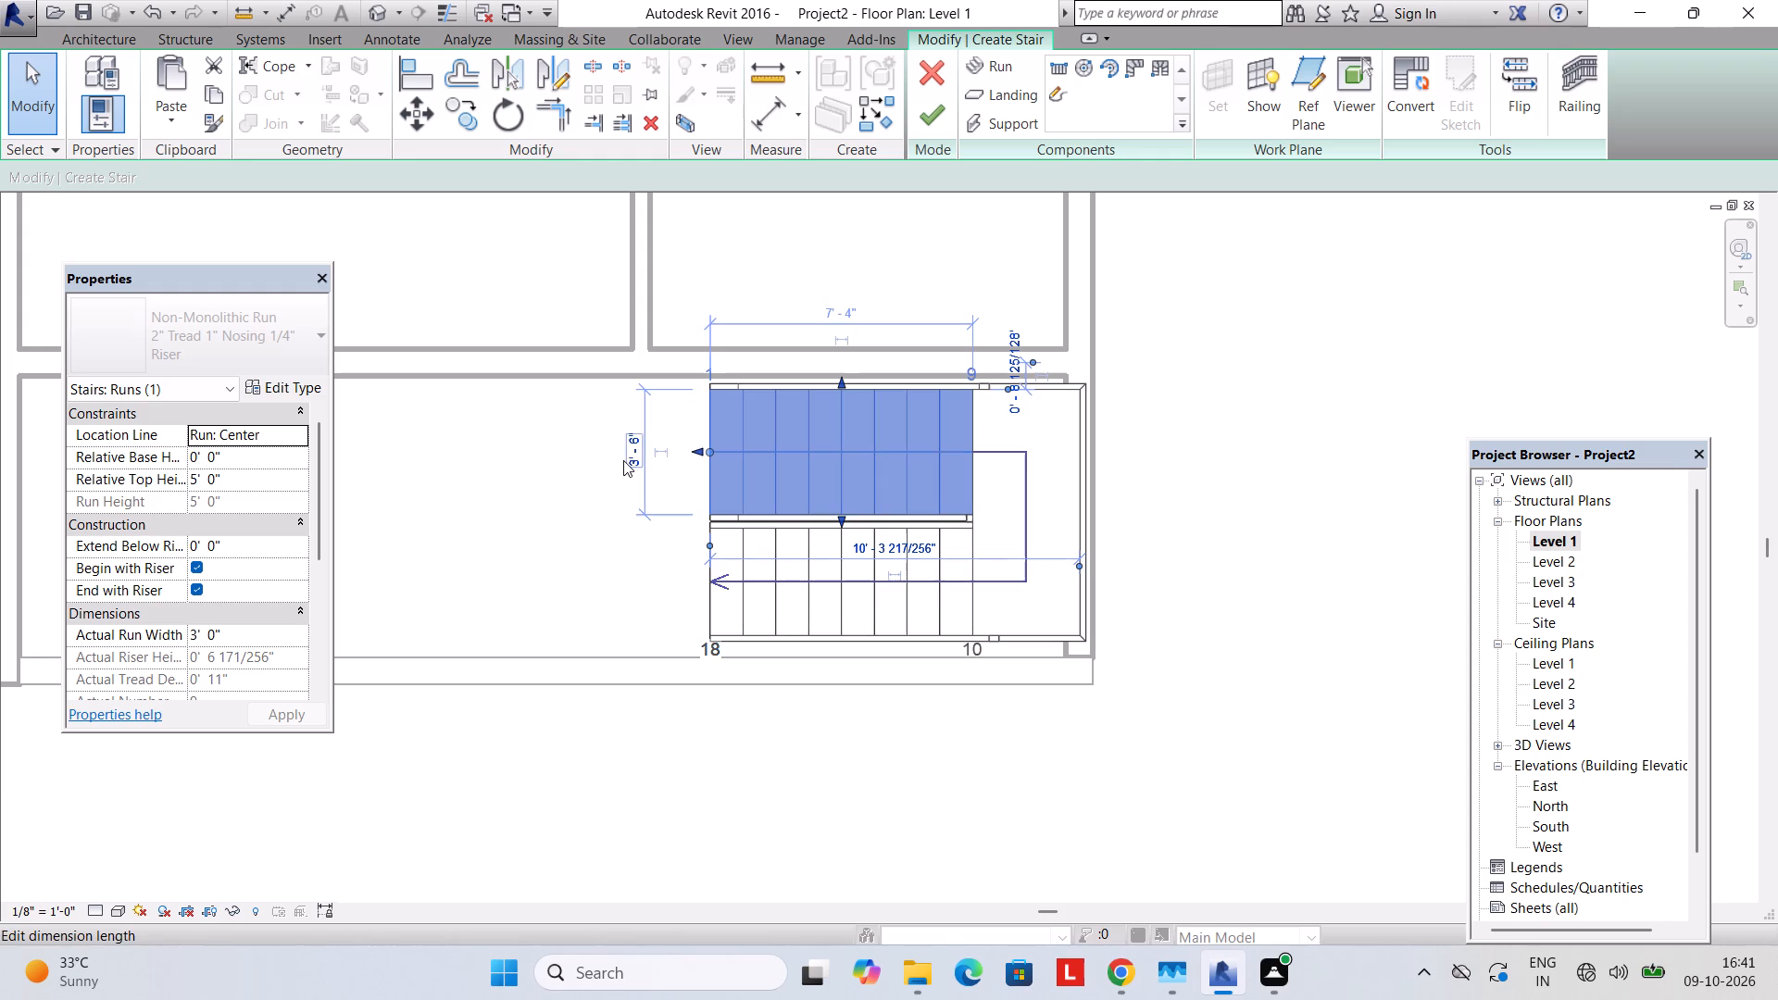
left_click(745, 536)
left_click(1039, 585)
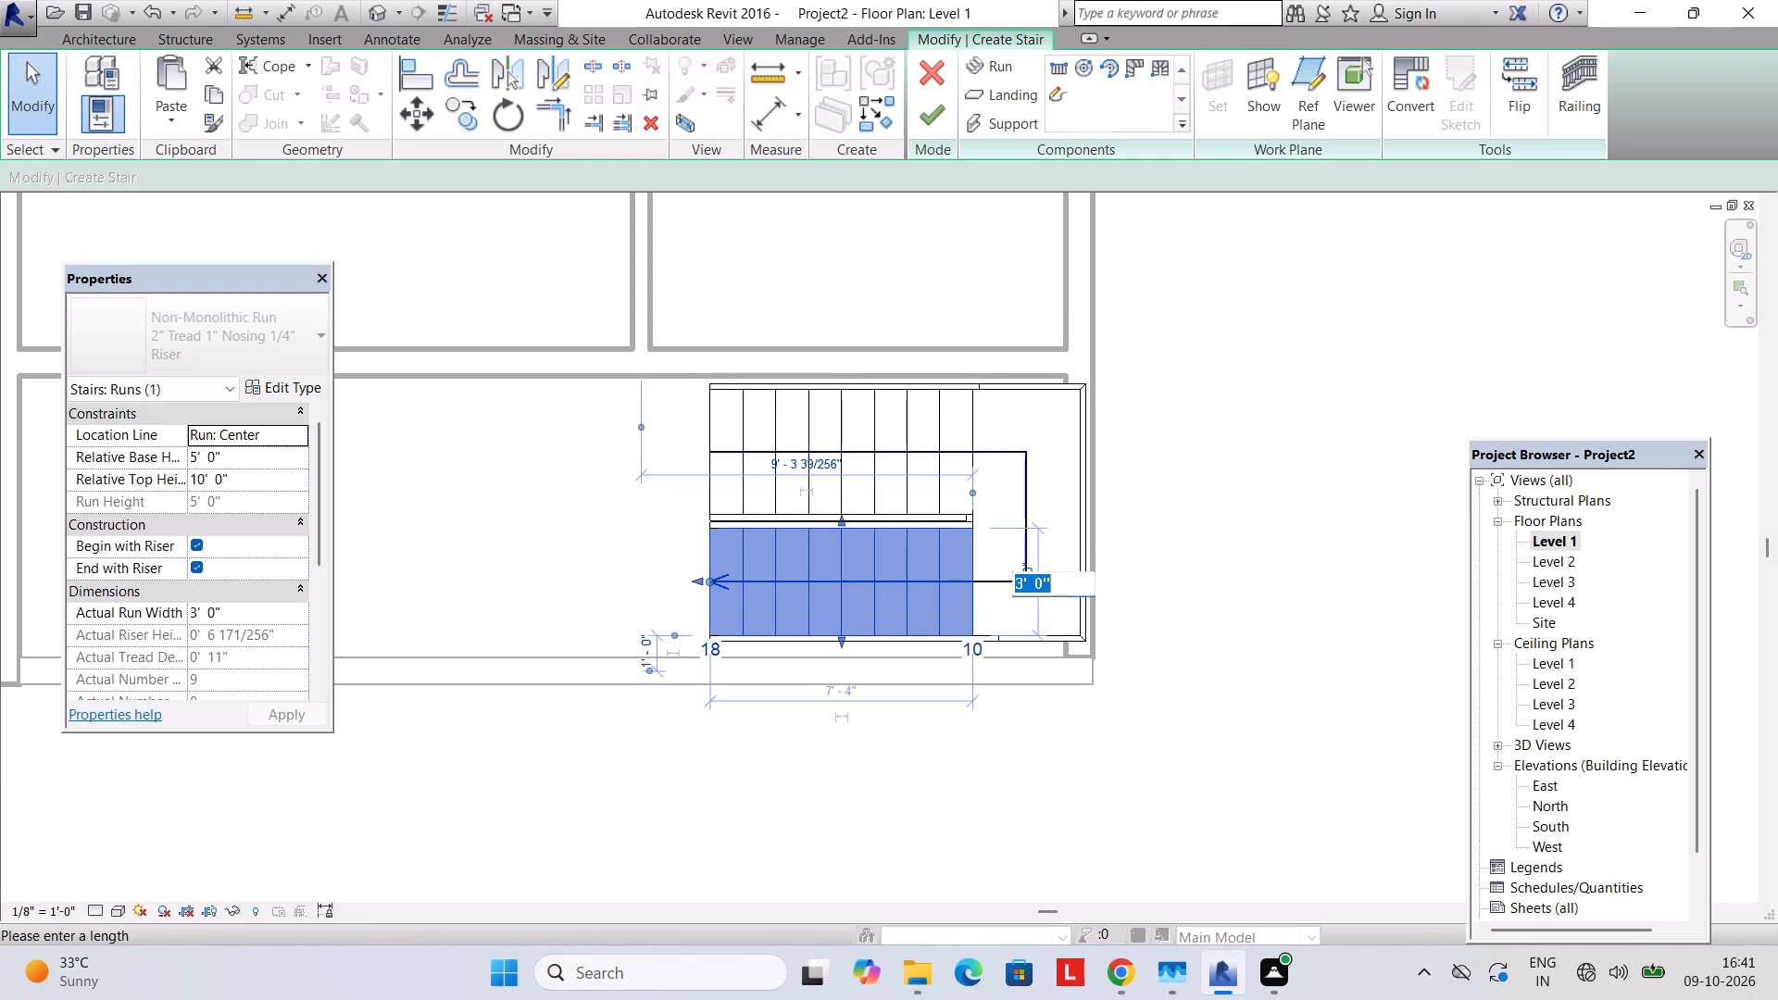
type("3.5'")
key("Return")
scroll(1038, 586, "up", 1)
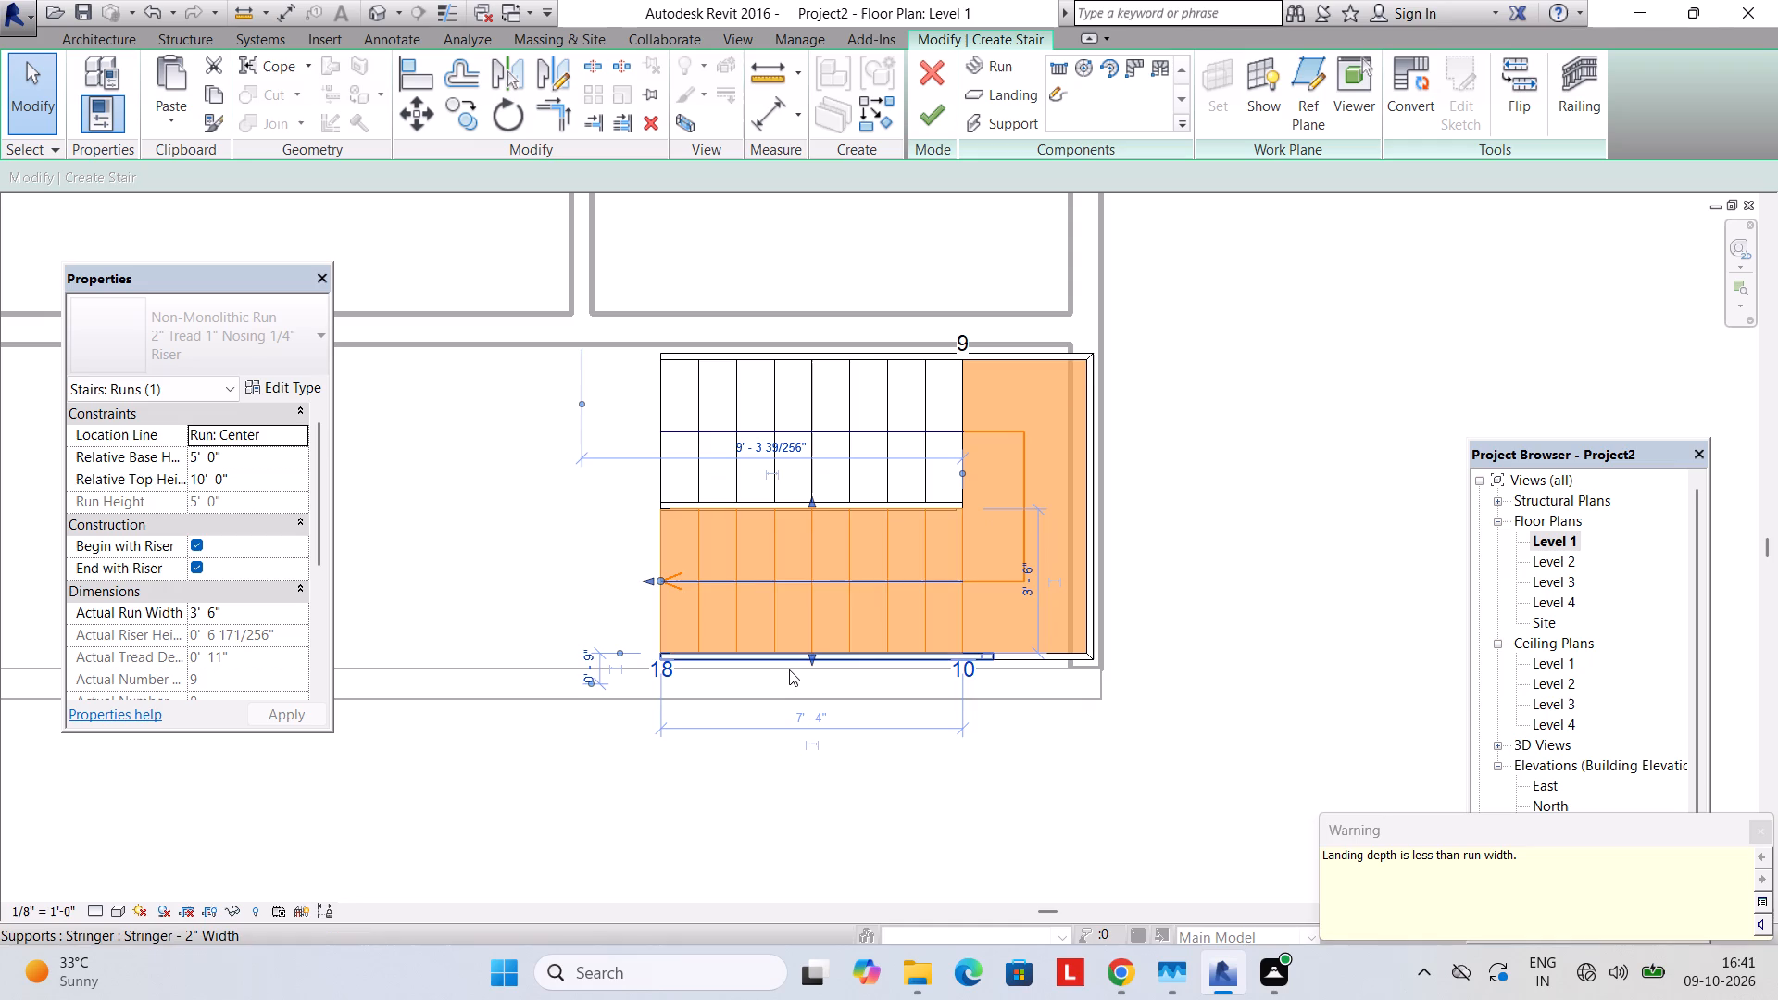
key("Escape")
Nudge the two runs slightly apart so a narrow gap separates their inner stringers and the stair fits between the side walls.
scroll(828, 664, "up", 2)
left_click(837, 658)
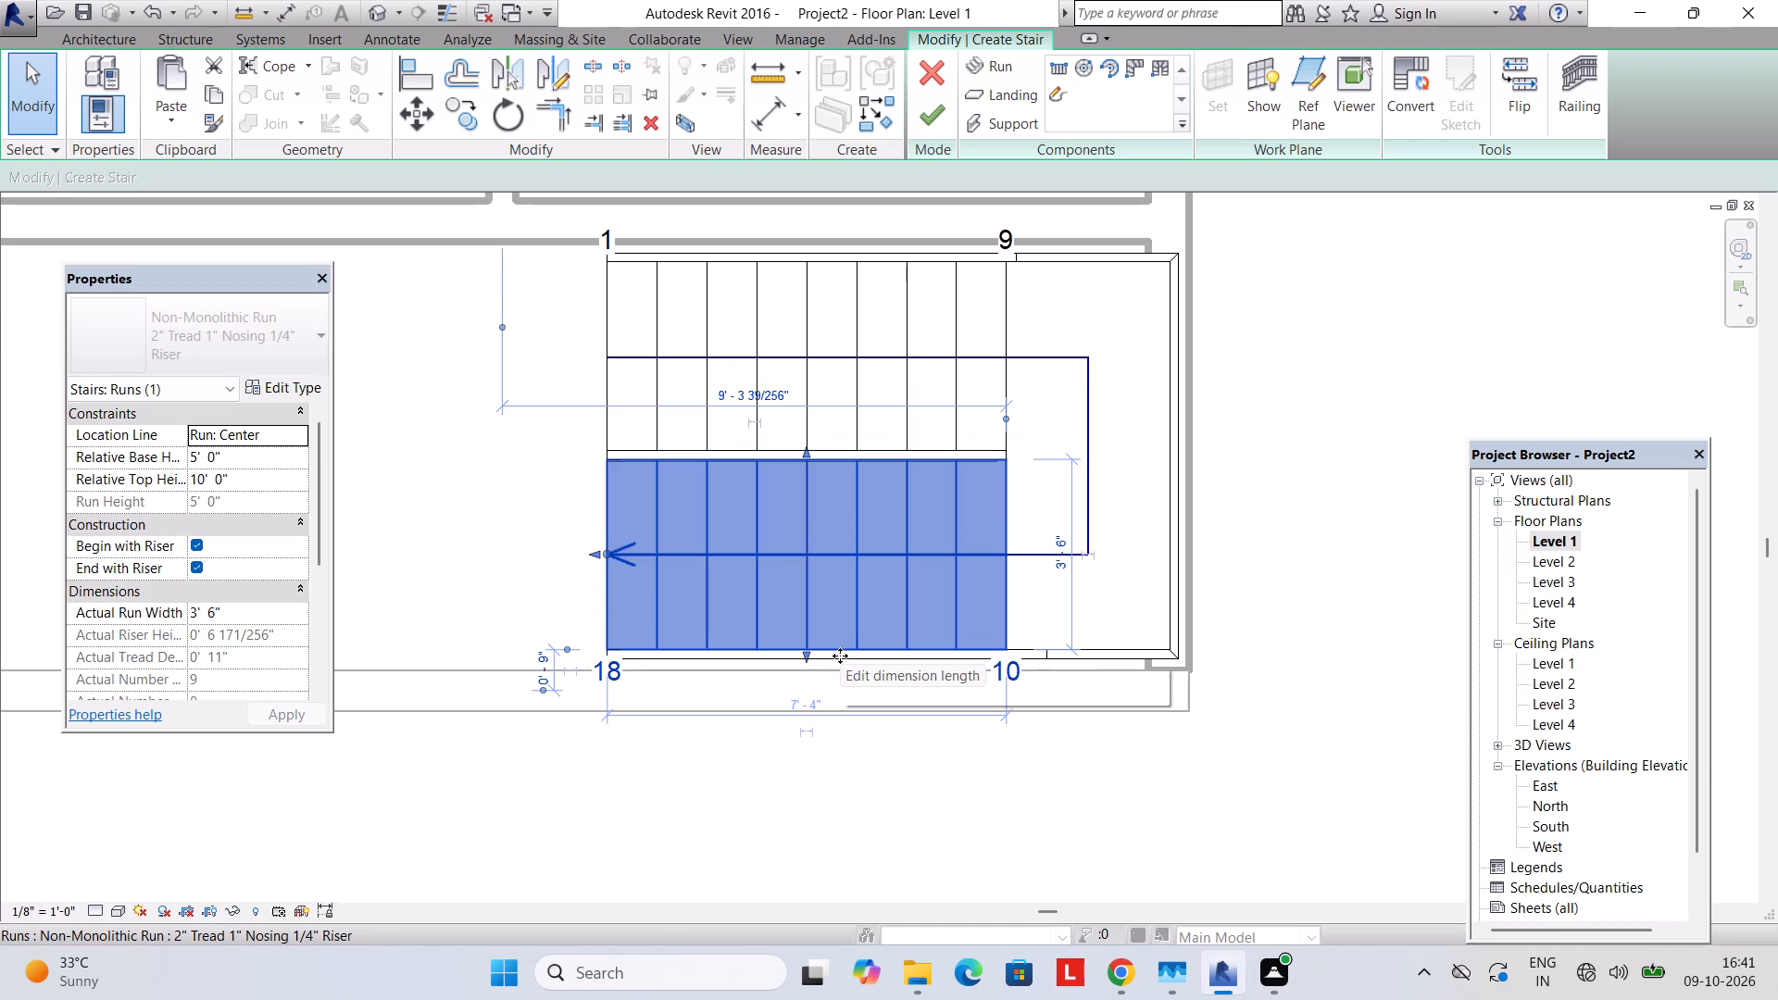
key("Down")
key("Down")
key("Down")
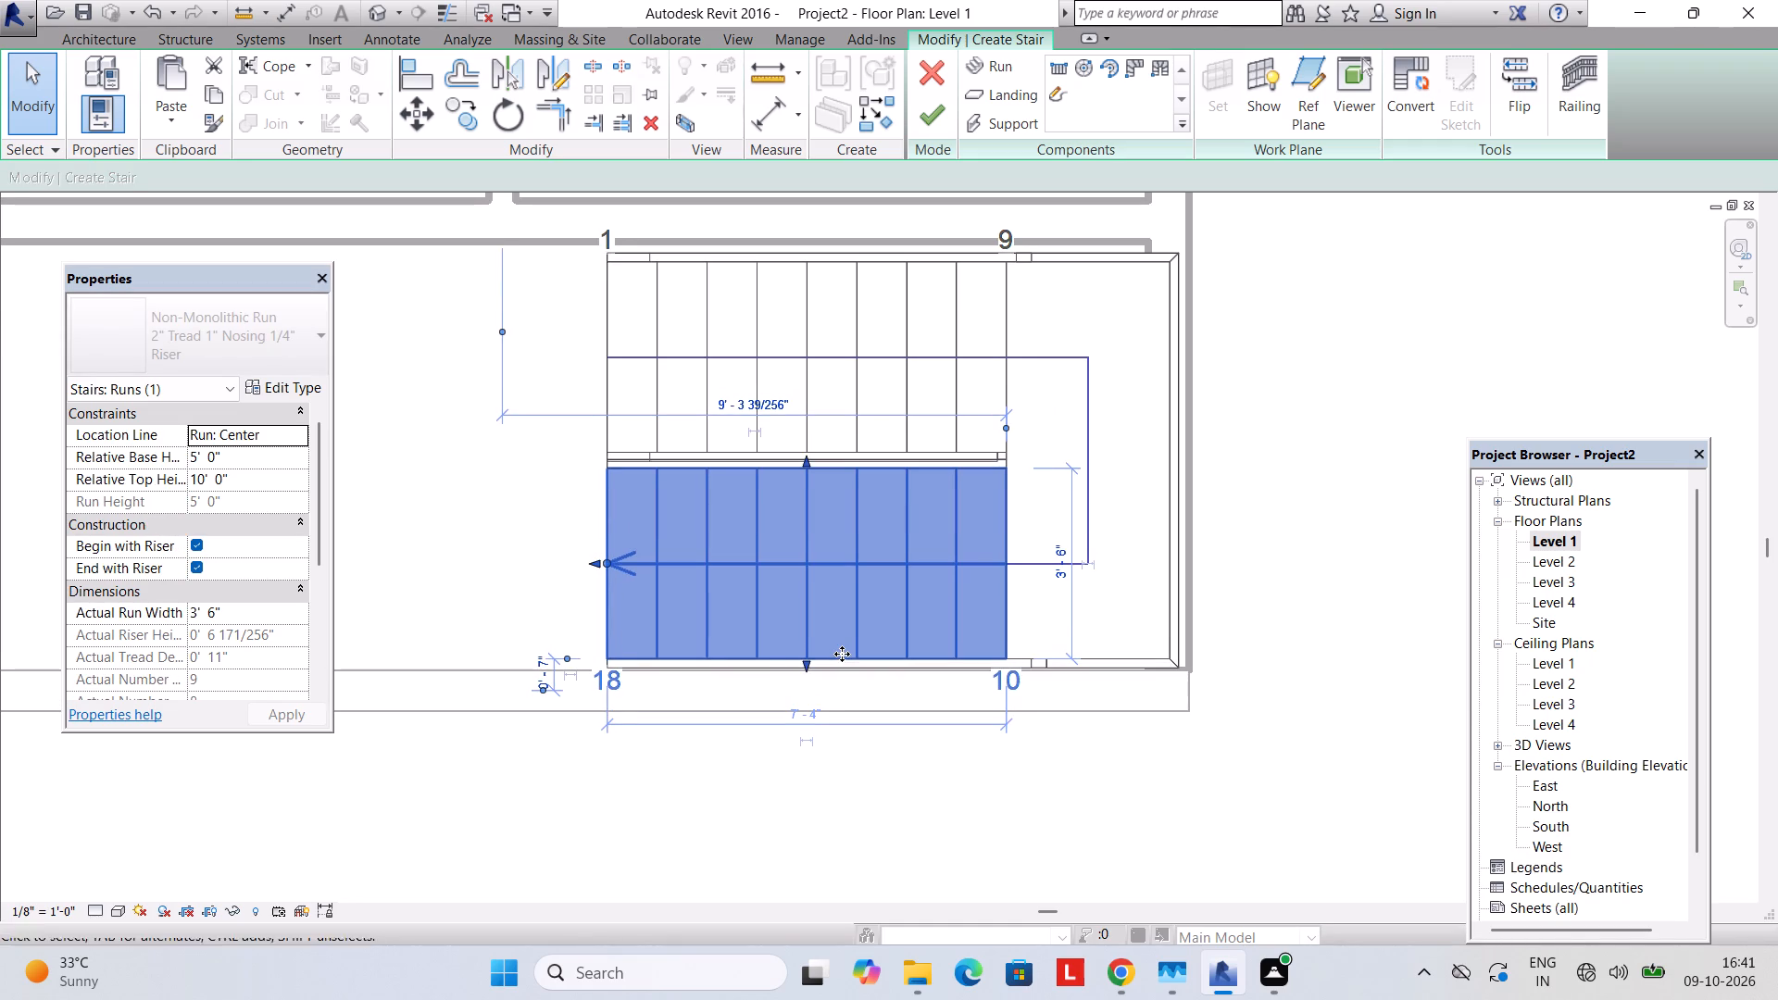
key("Up")
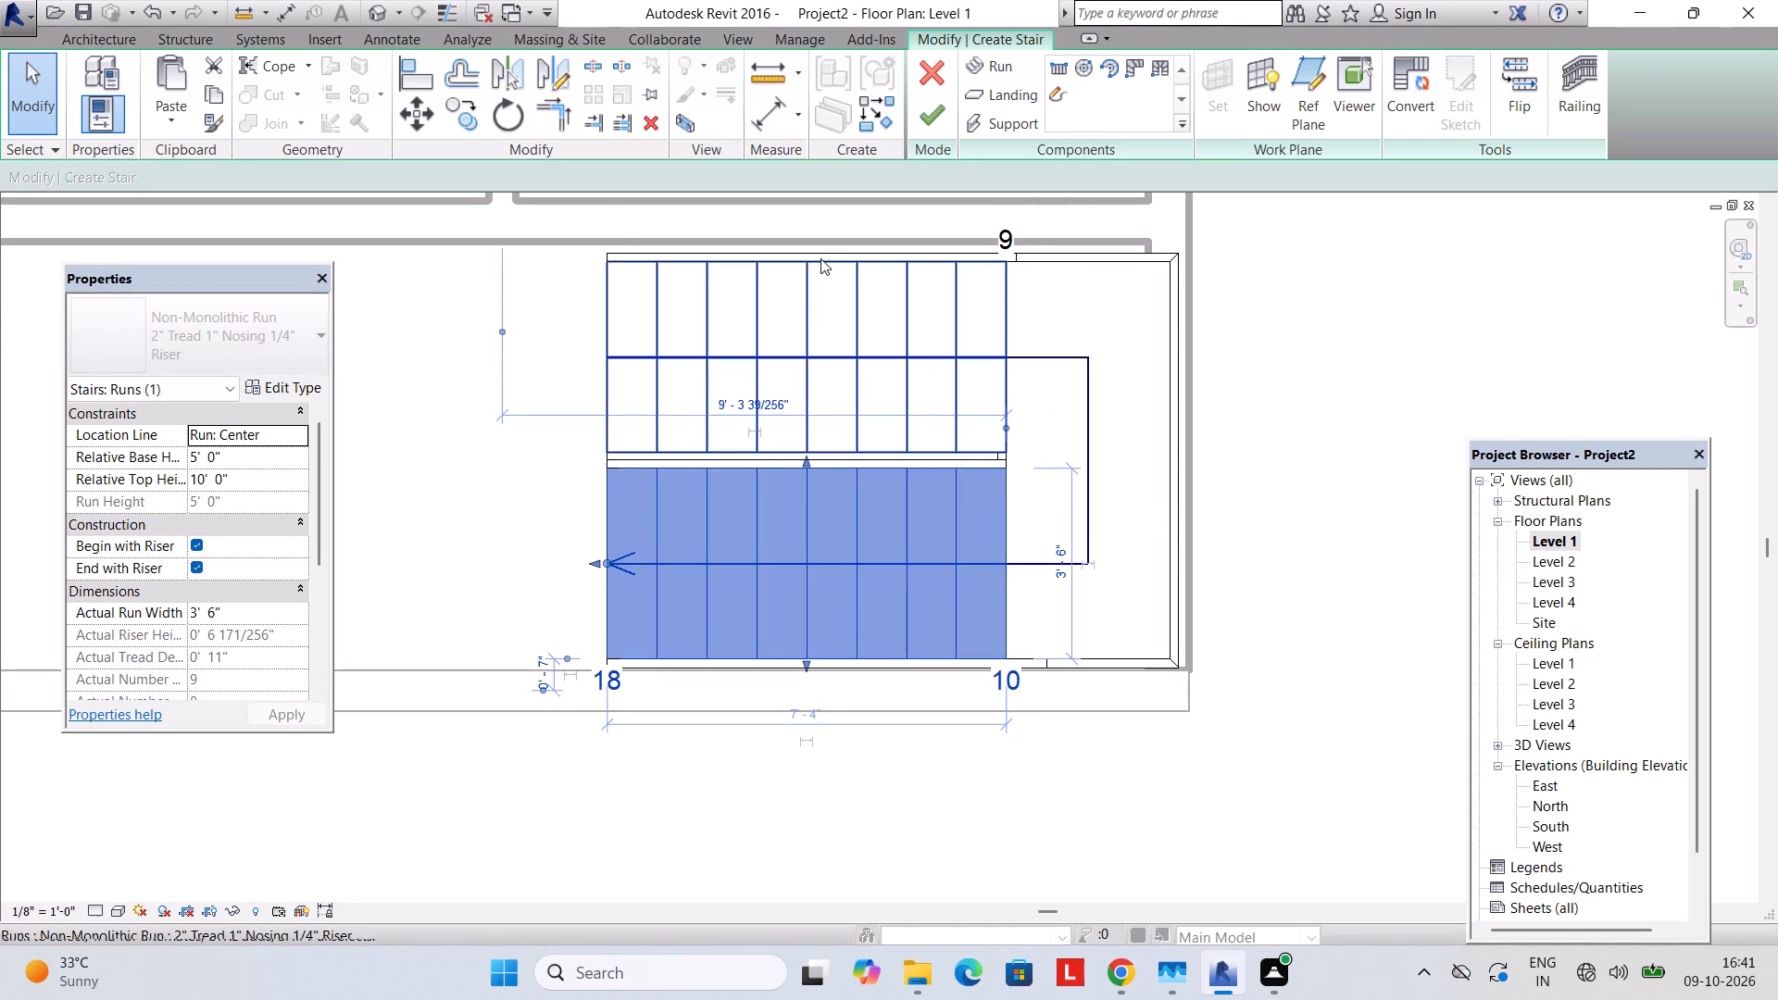
left_click(820, 257)
key("Up")
key("Up")
key("Down")
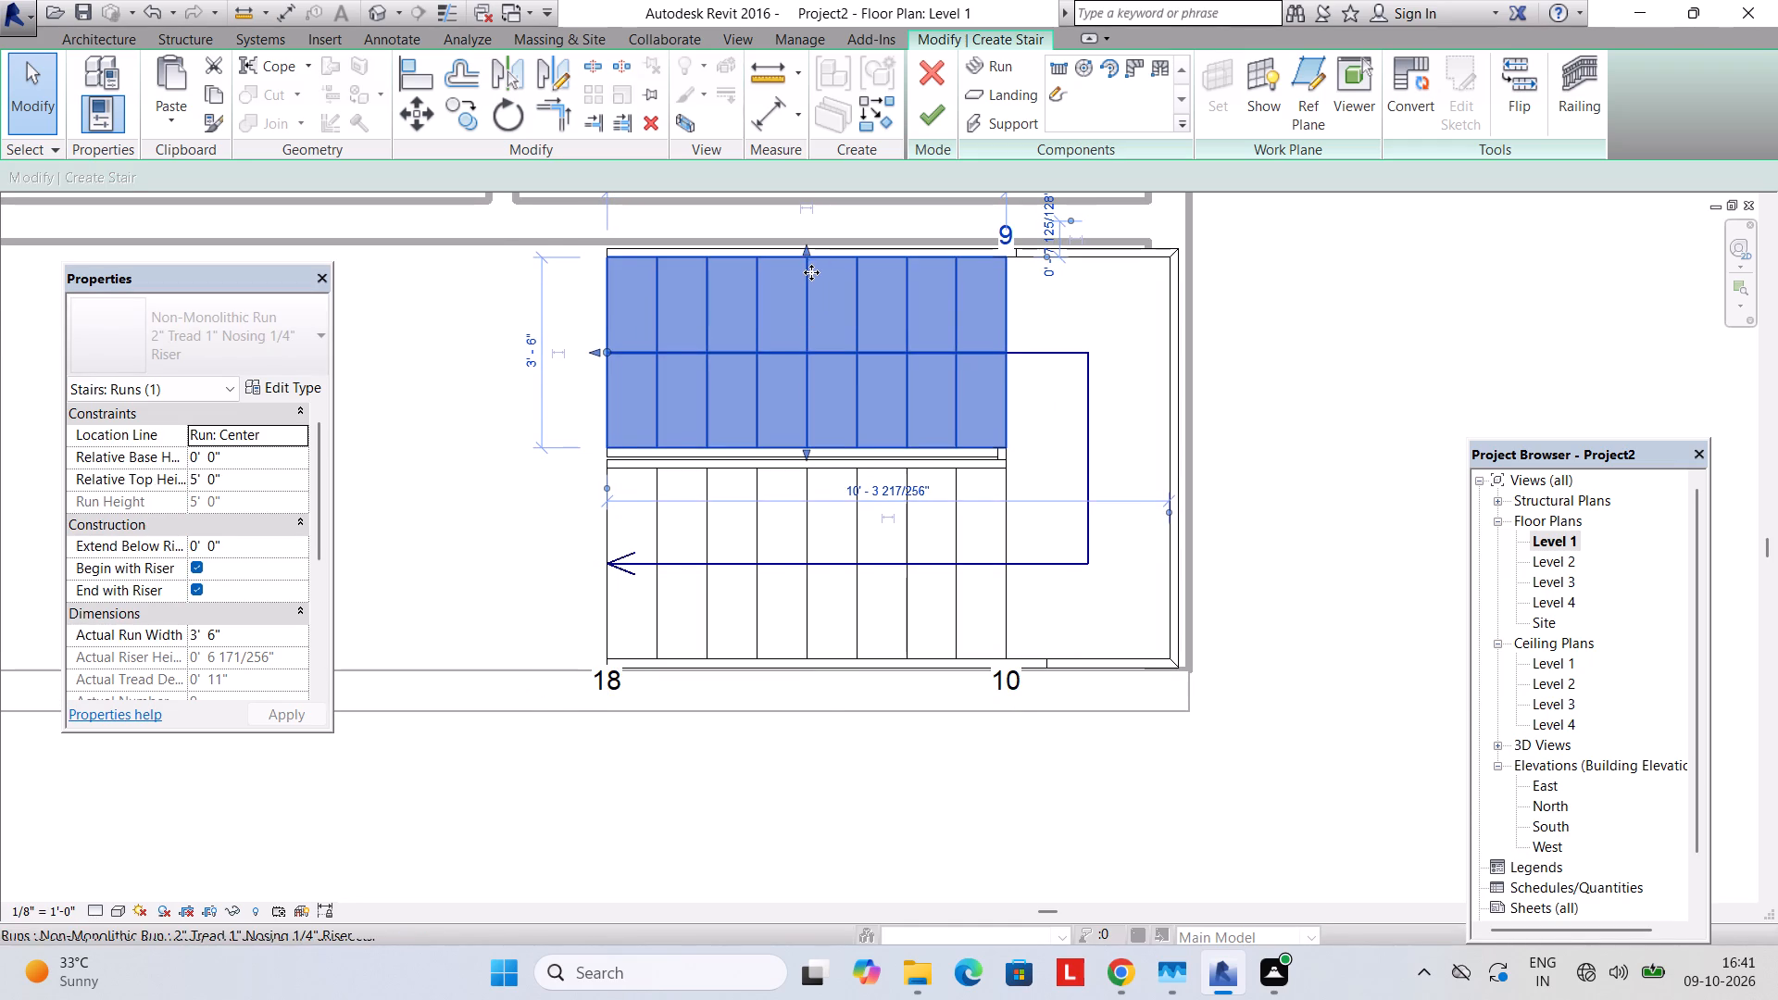
left_click(822, 655)
key("Up")
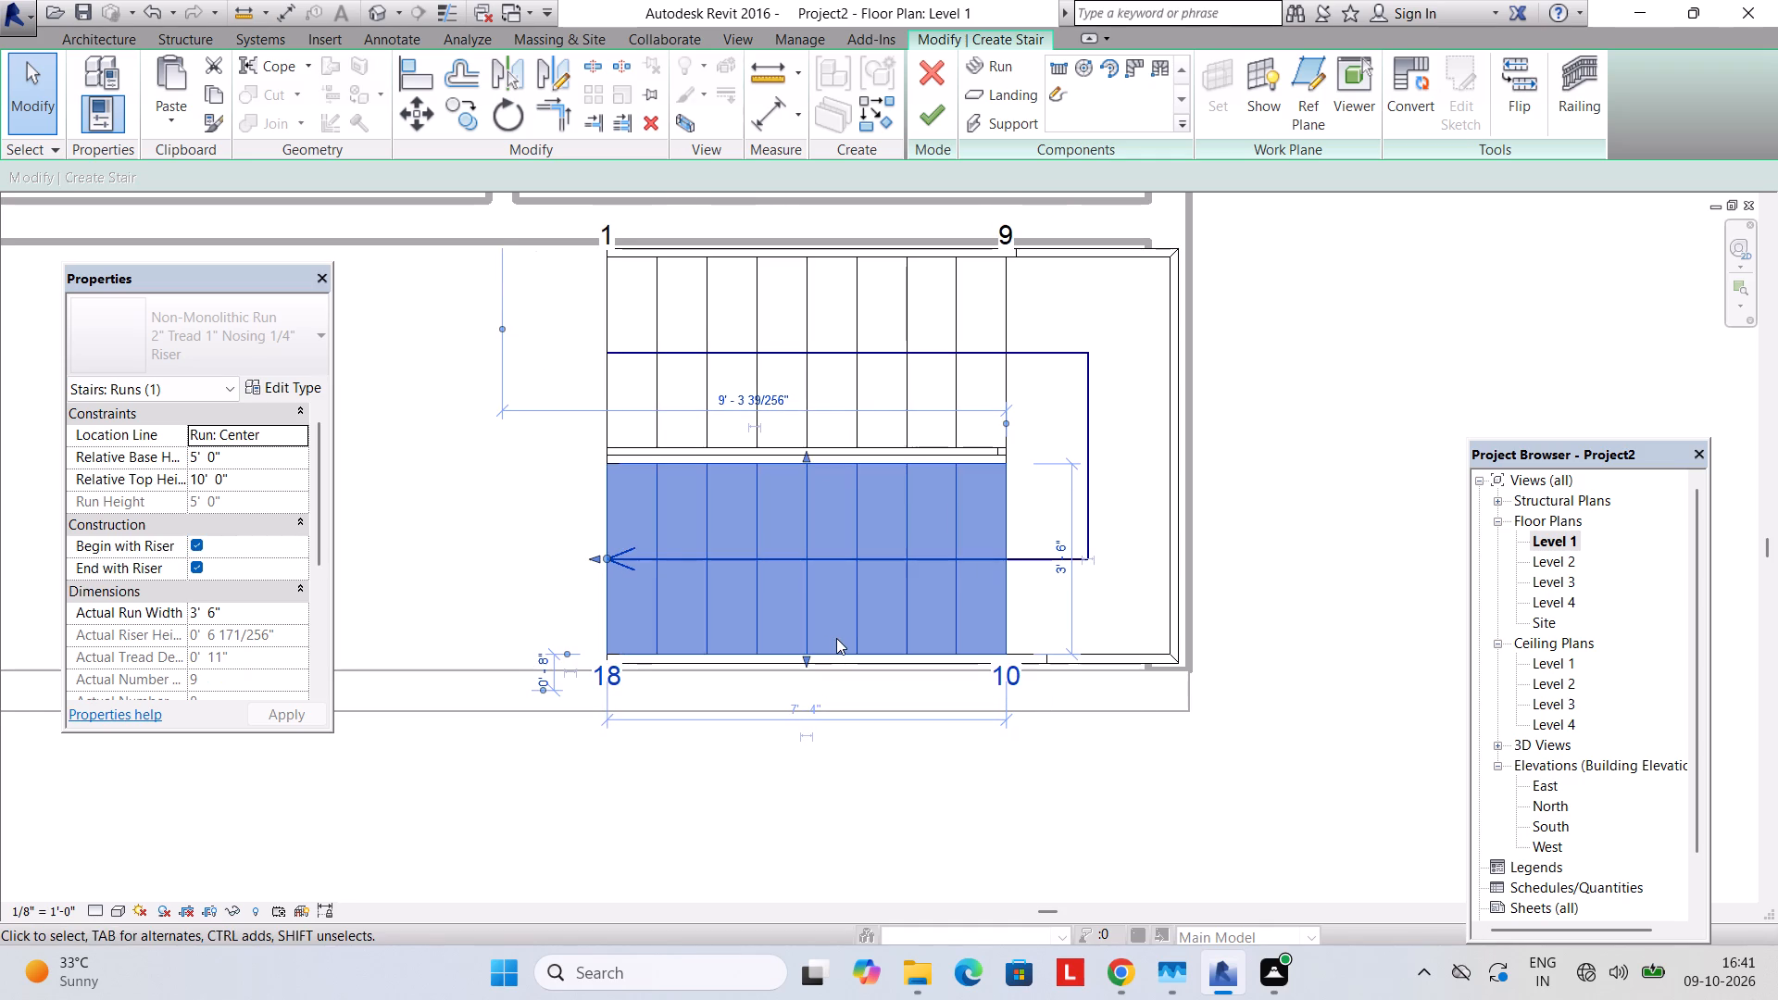
key("Escape")
Nudge the landing with its runs away from the end wall until clear of it, and finish the stair.
left_click(1072, 254)
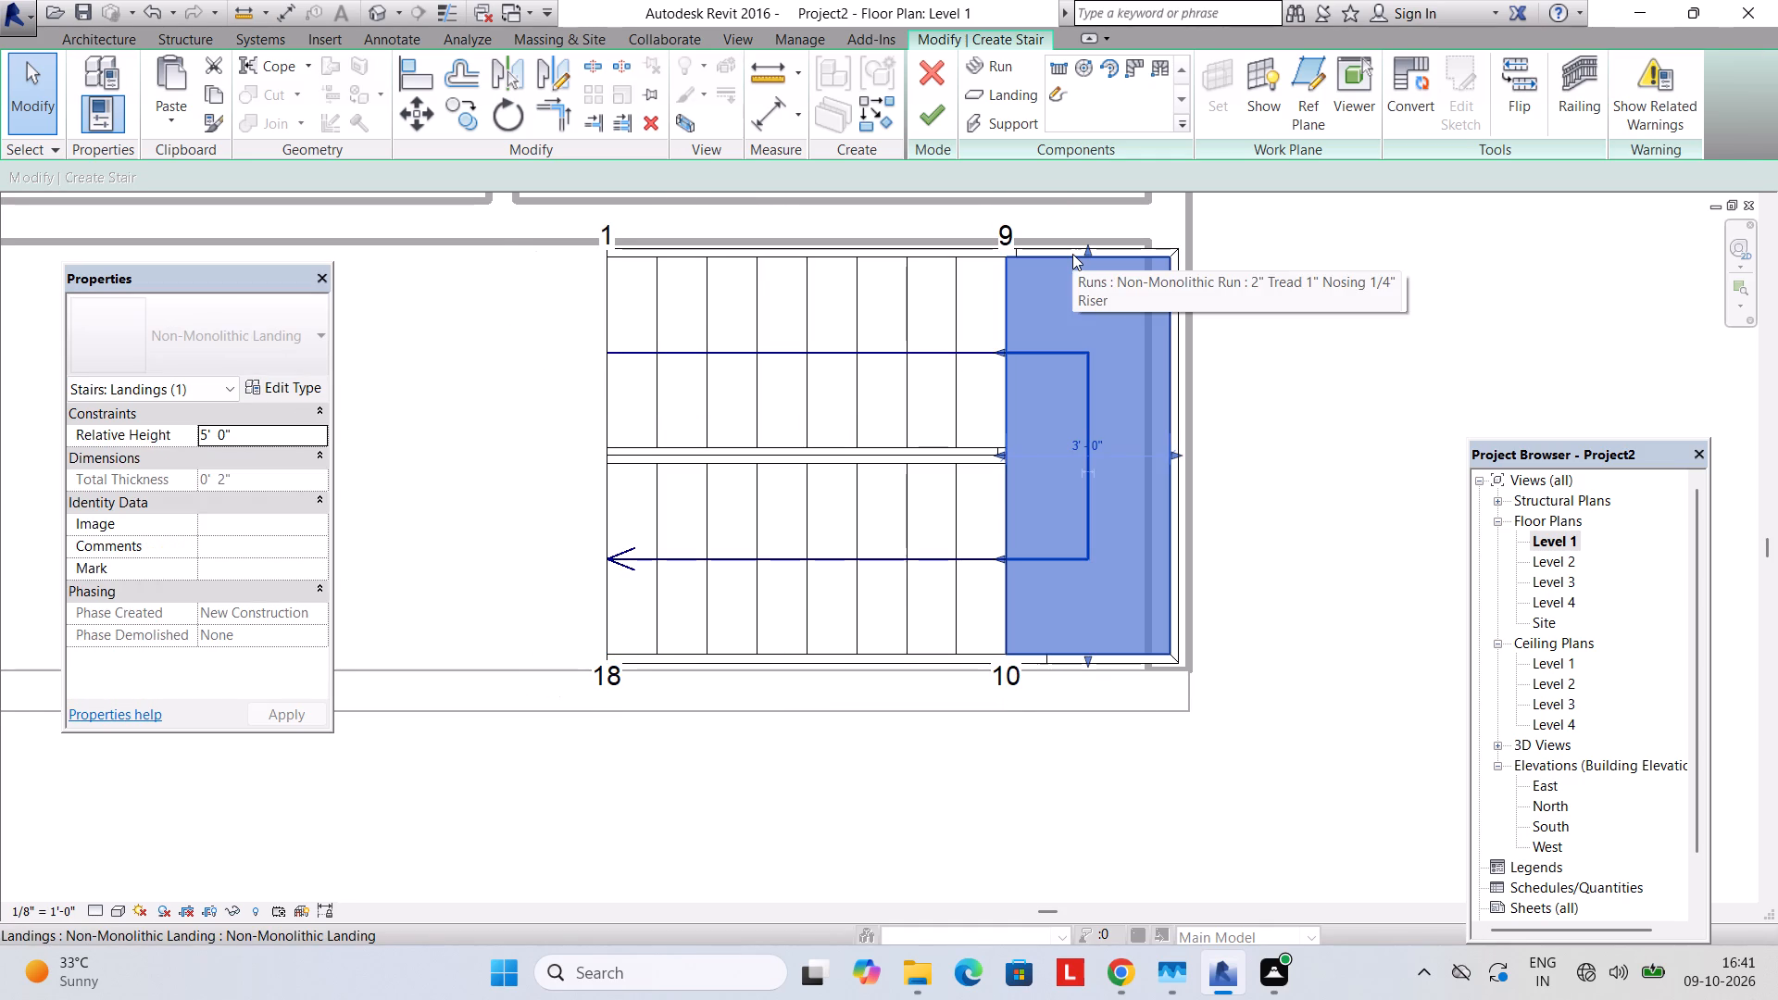
key("Left")
key("Left")
key("Left")
key("Left")
key("Left")
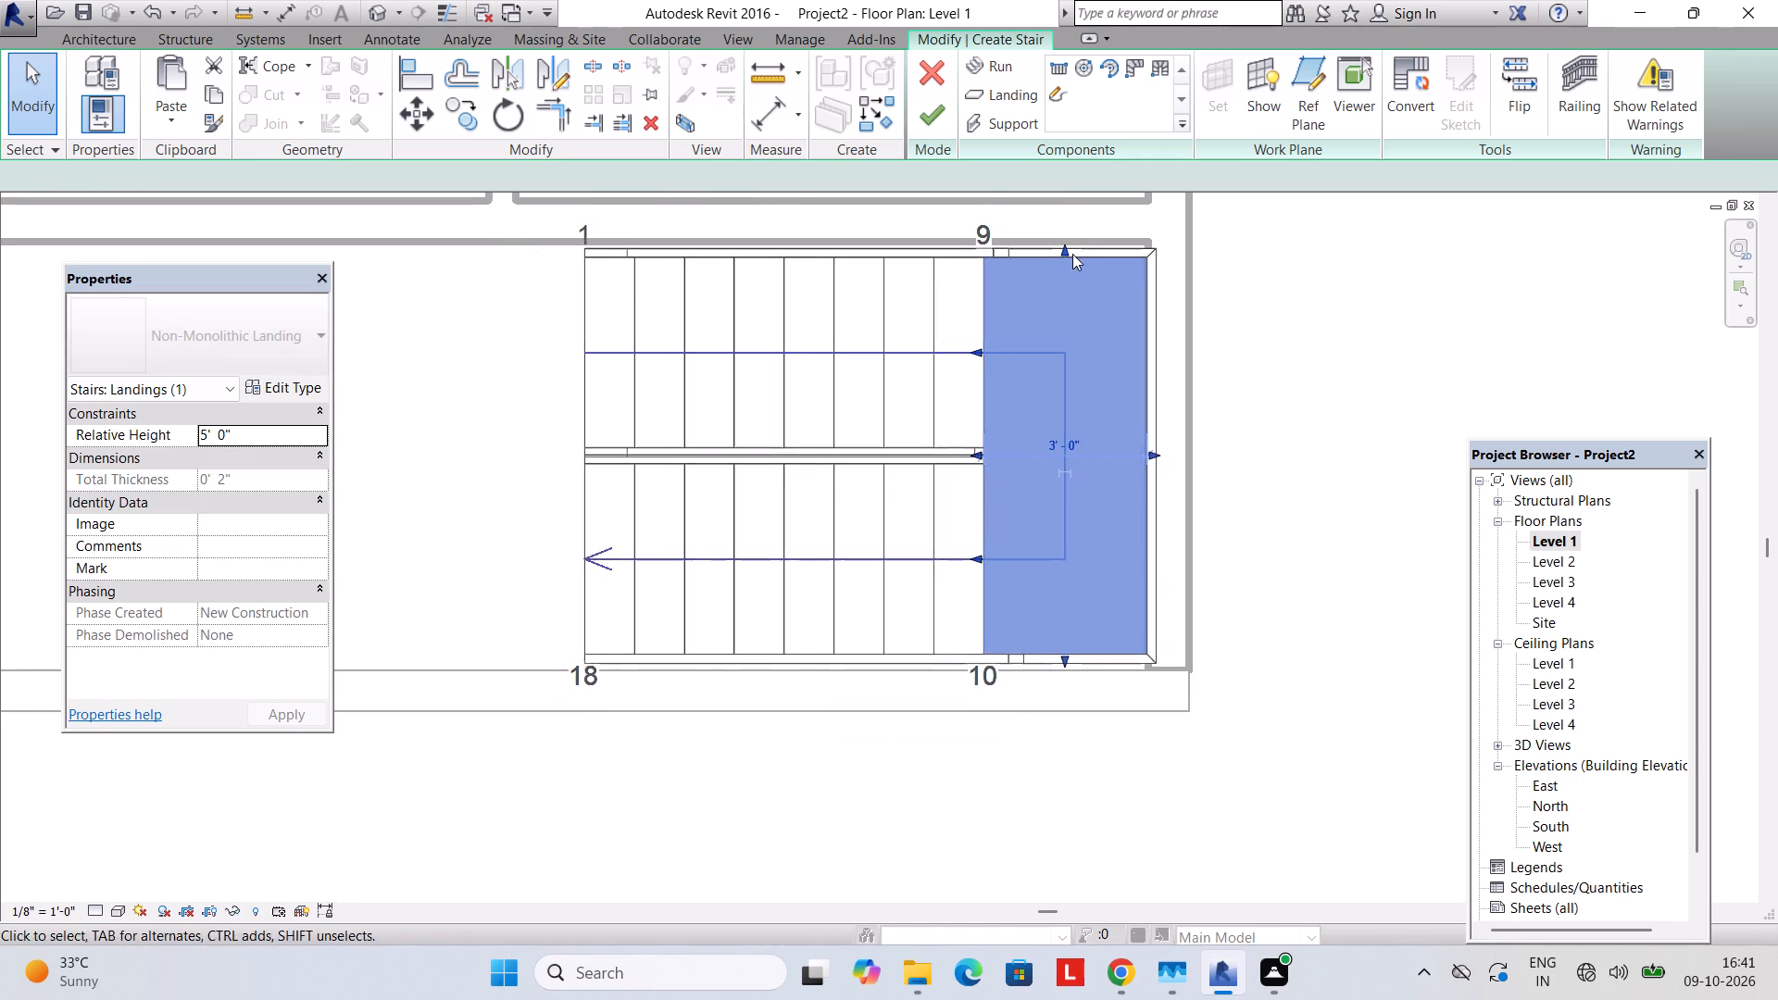
key("Left")
key("Left")
key("Left")
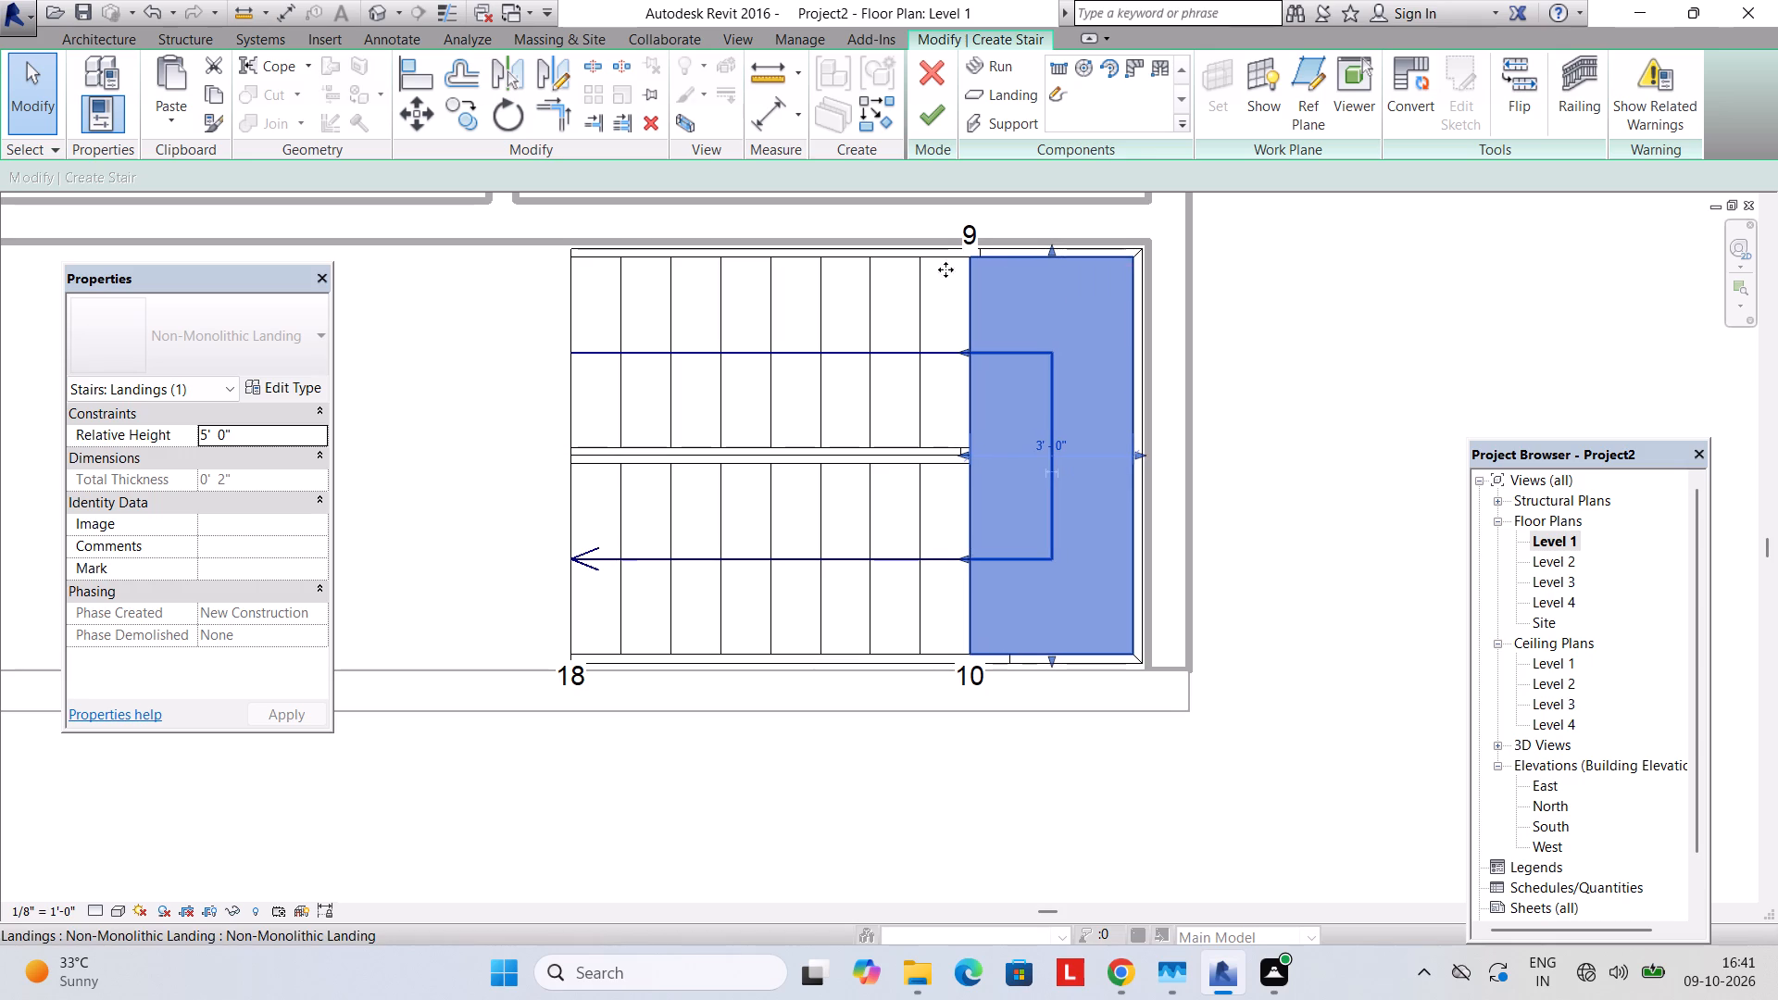
key("Escape")
left_click(938, 111)
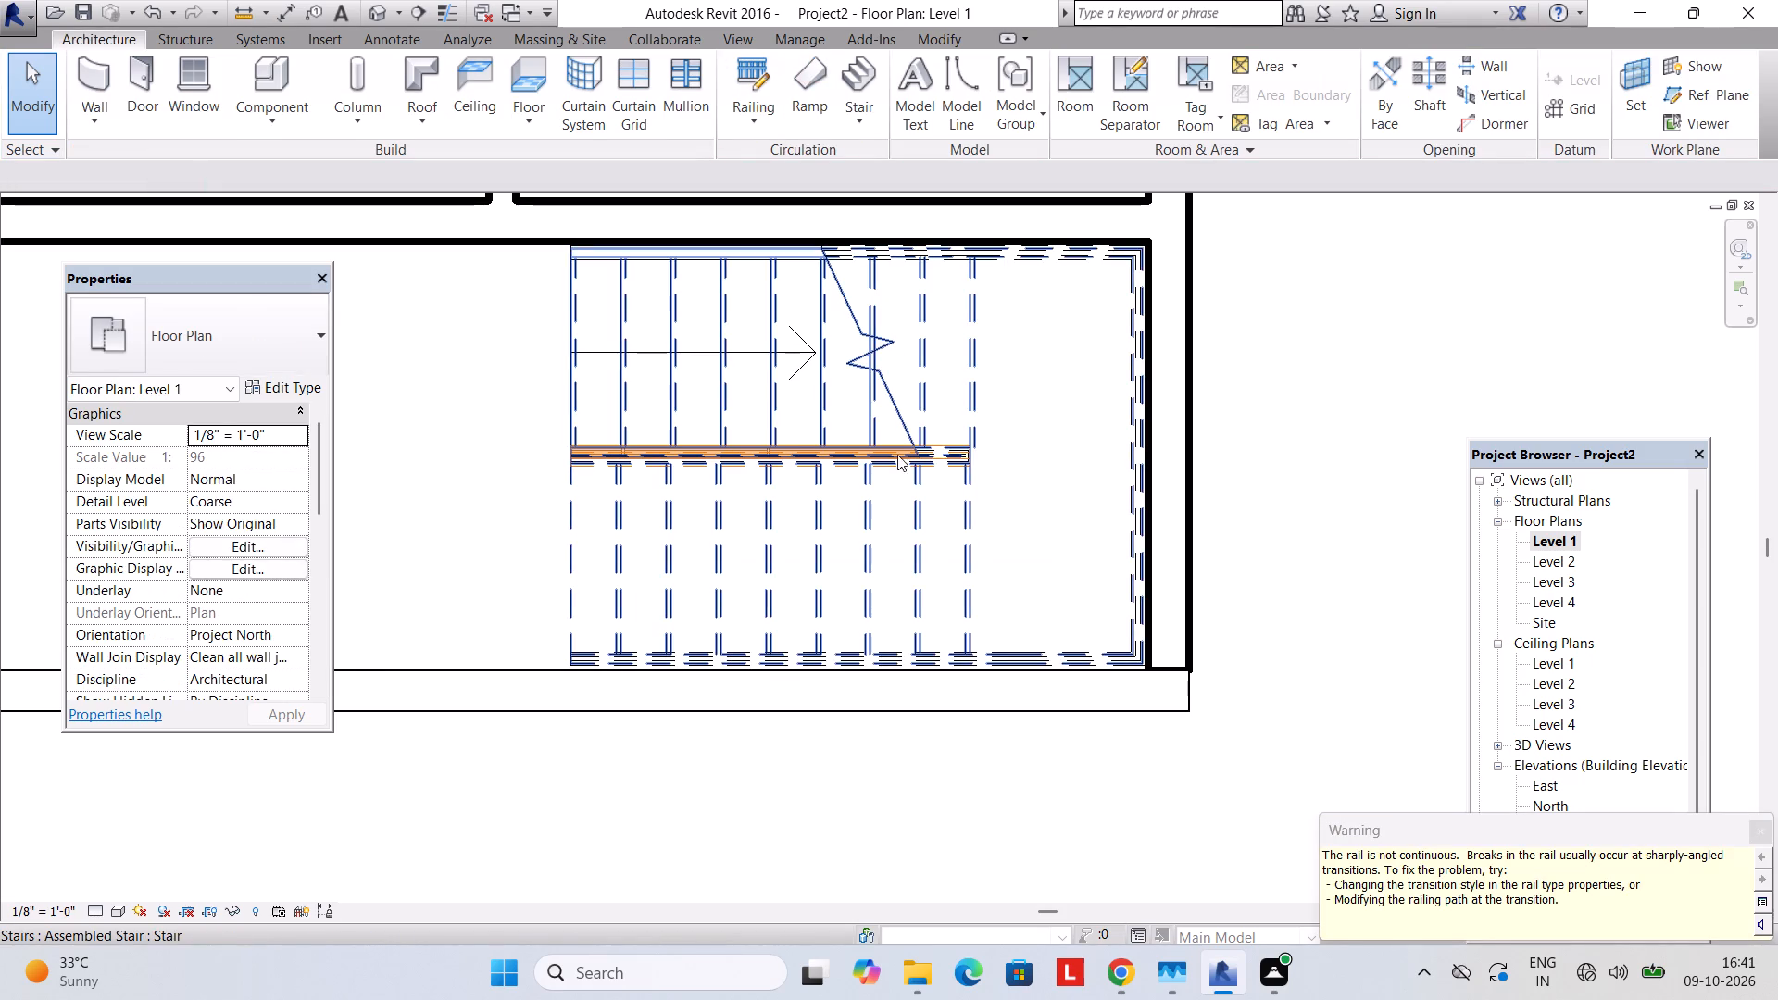
Reopen the stair for editing and set the width of the second run, risers 10 to 18, to 3'.
left_click(810, 349)
left_click(918, 127)
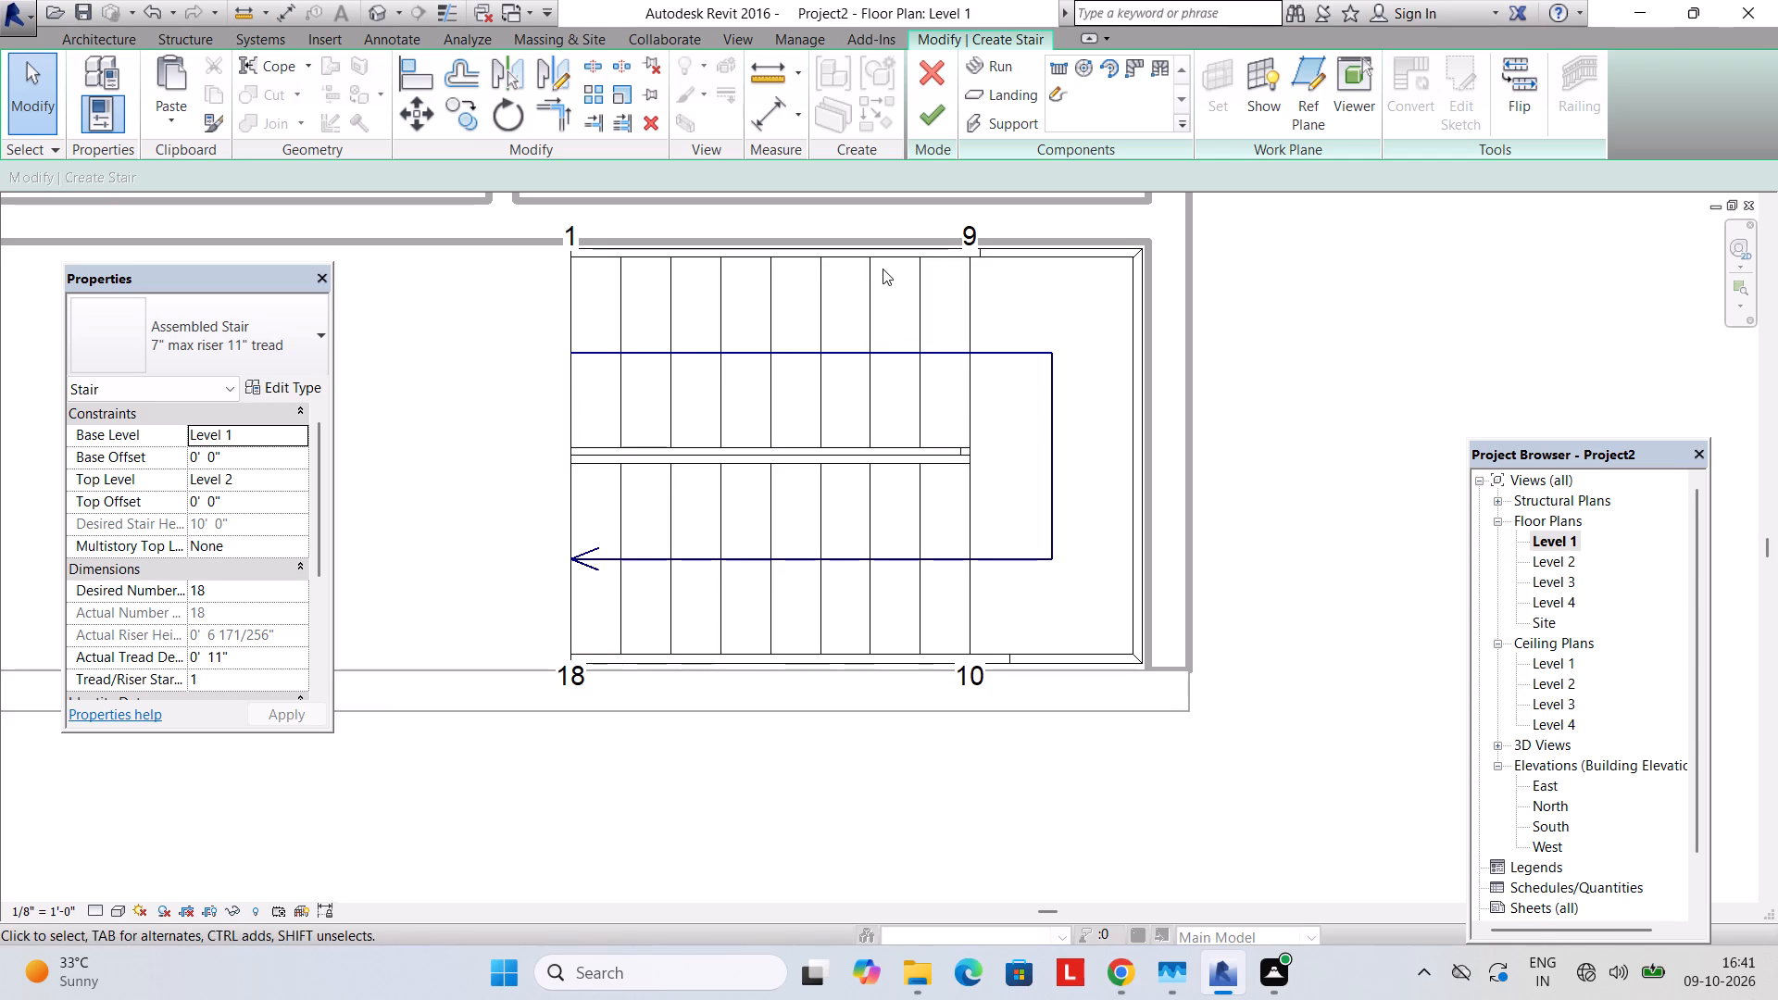
scroll(885, 620, "up", 2)
scroll(885, 619, "down", 2)
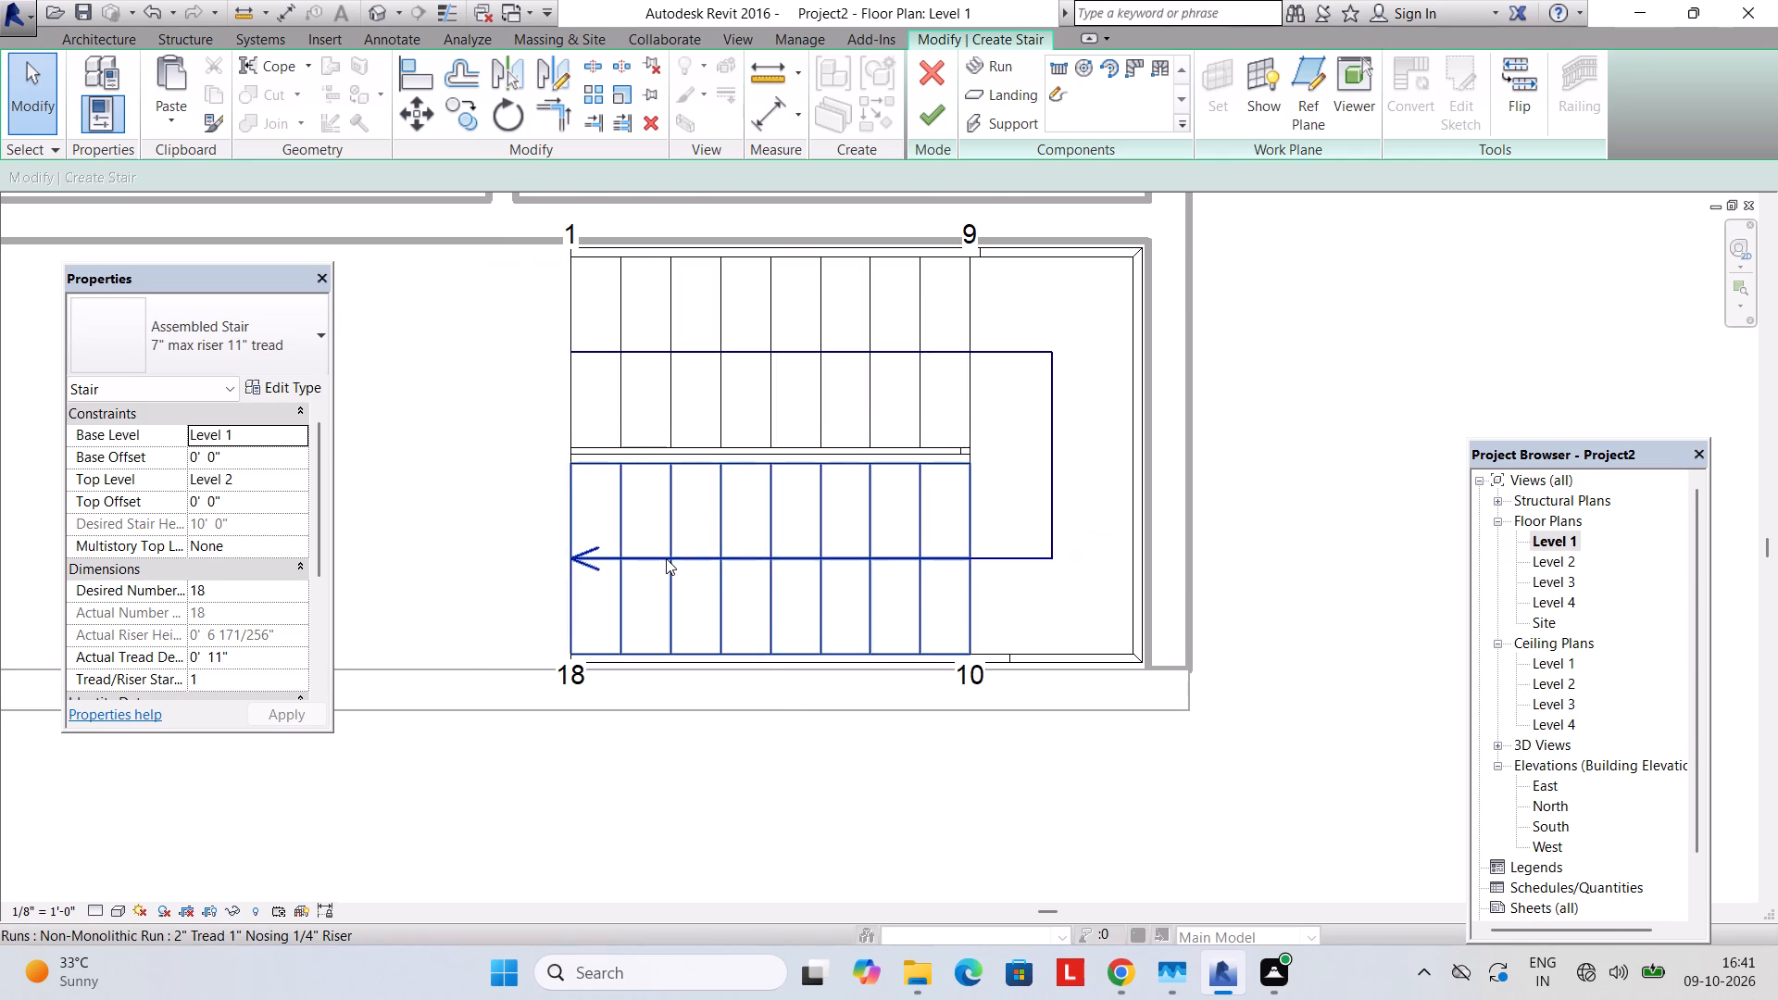
left_click(666, 558)
left_click(1033, 556)
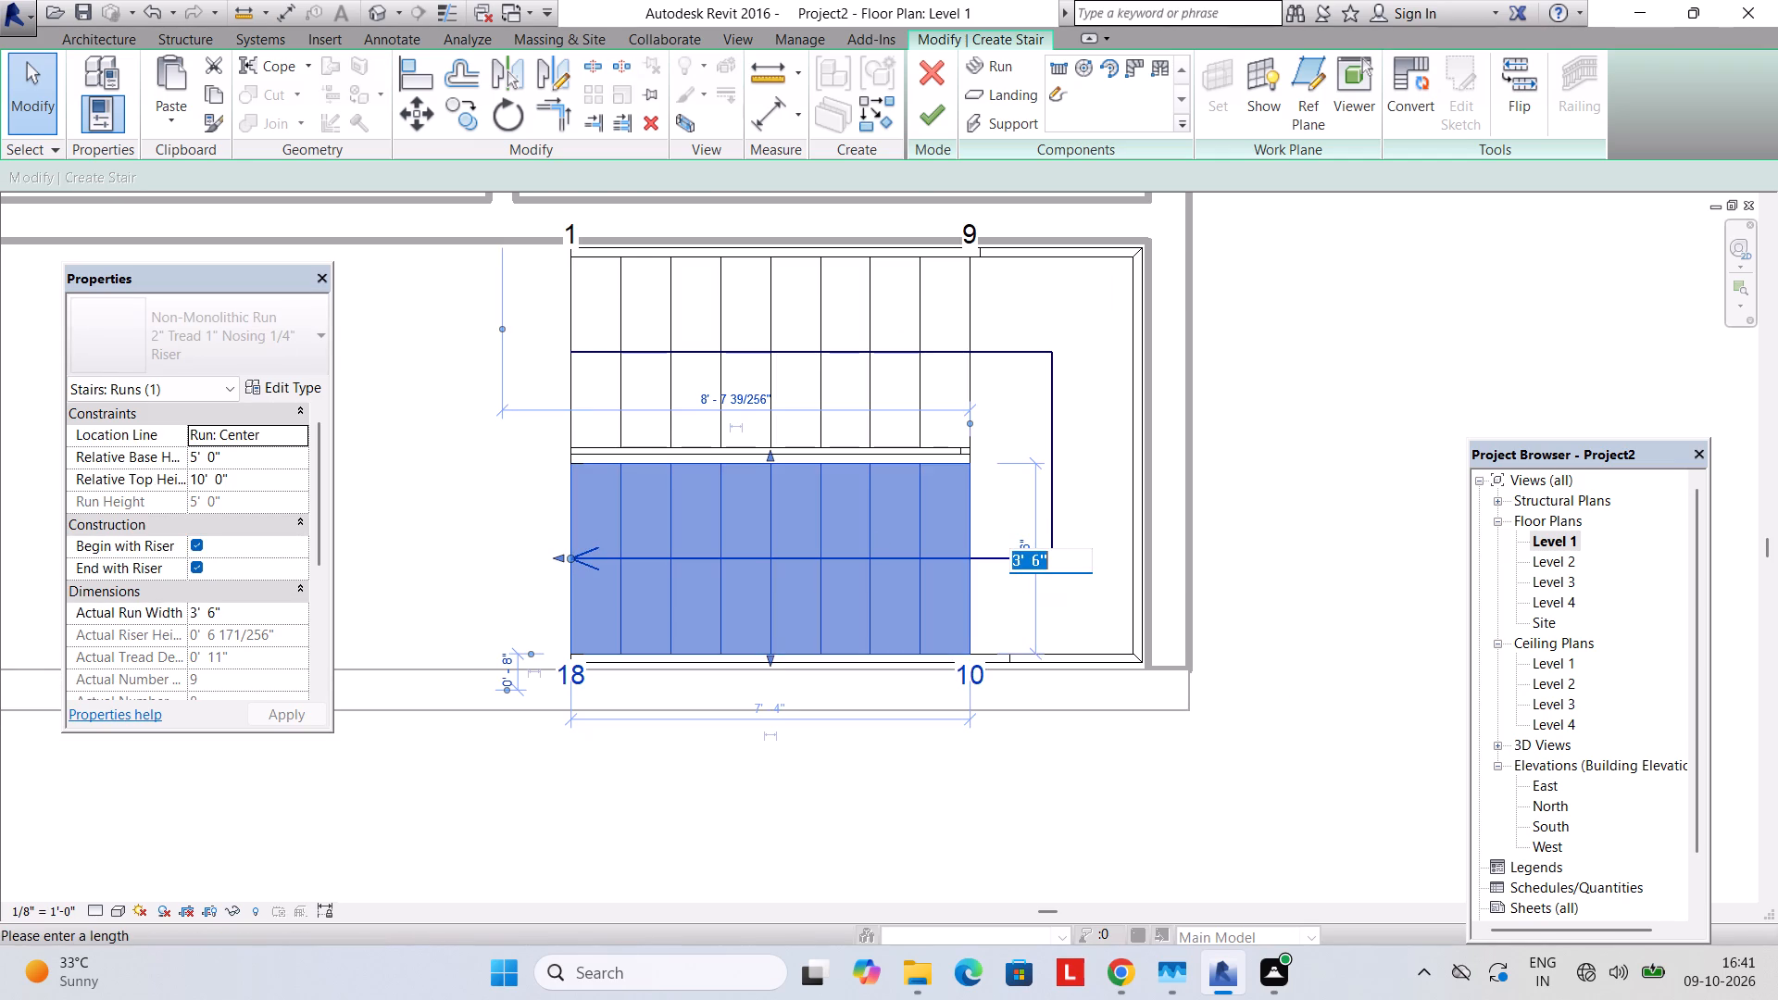
type("3'")
key("Return")
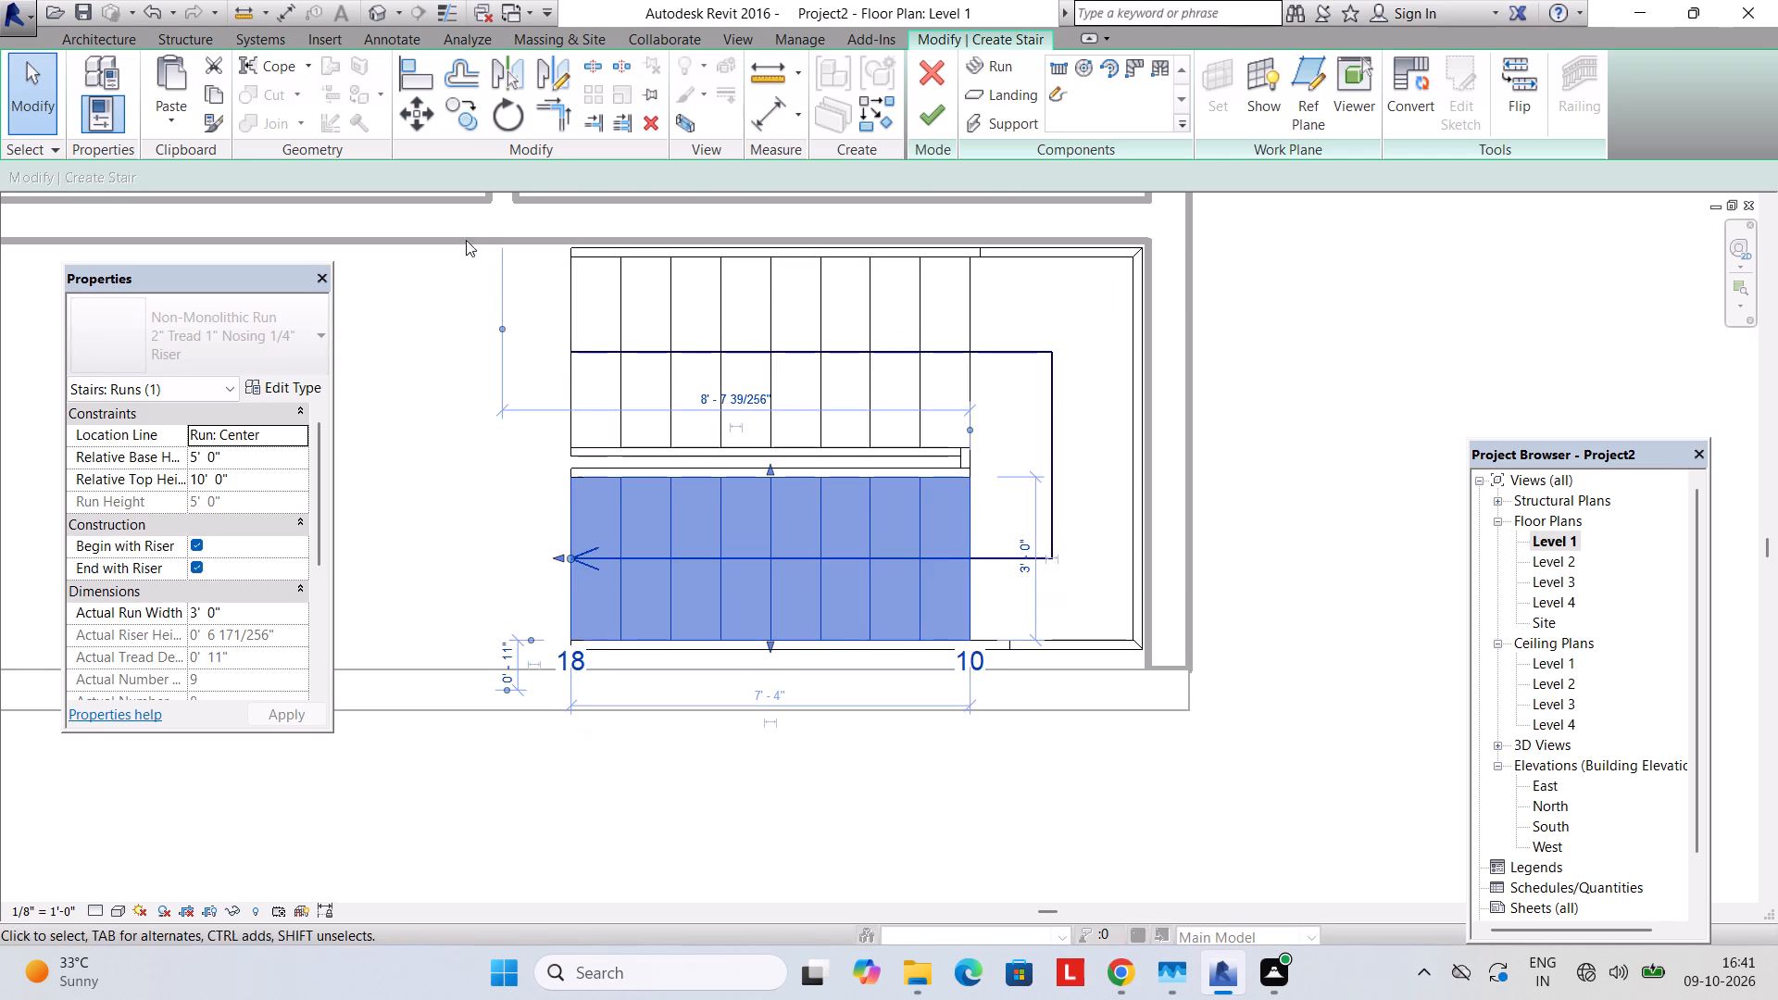
Set the width of the first stair run, parallel to risers 10 to 18, to 3' and finish the stair.
left_click(656, 356)
left_click(491, 355)
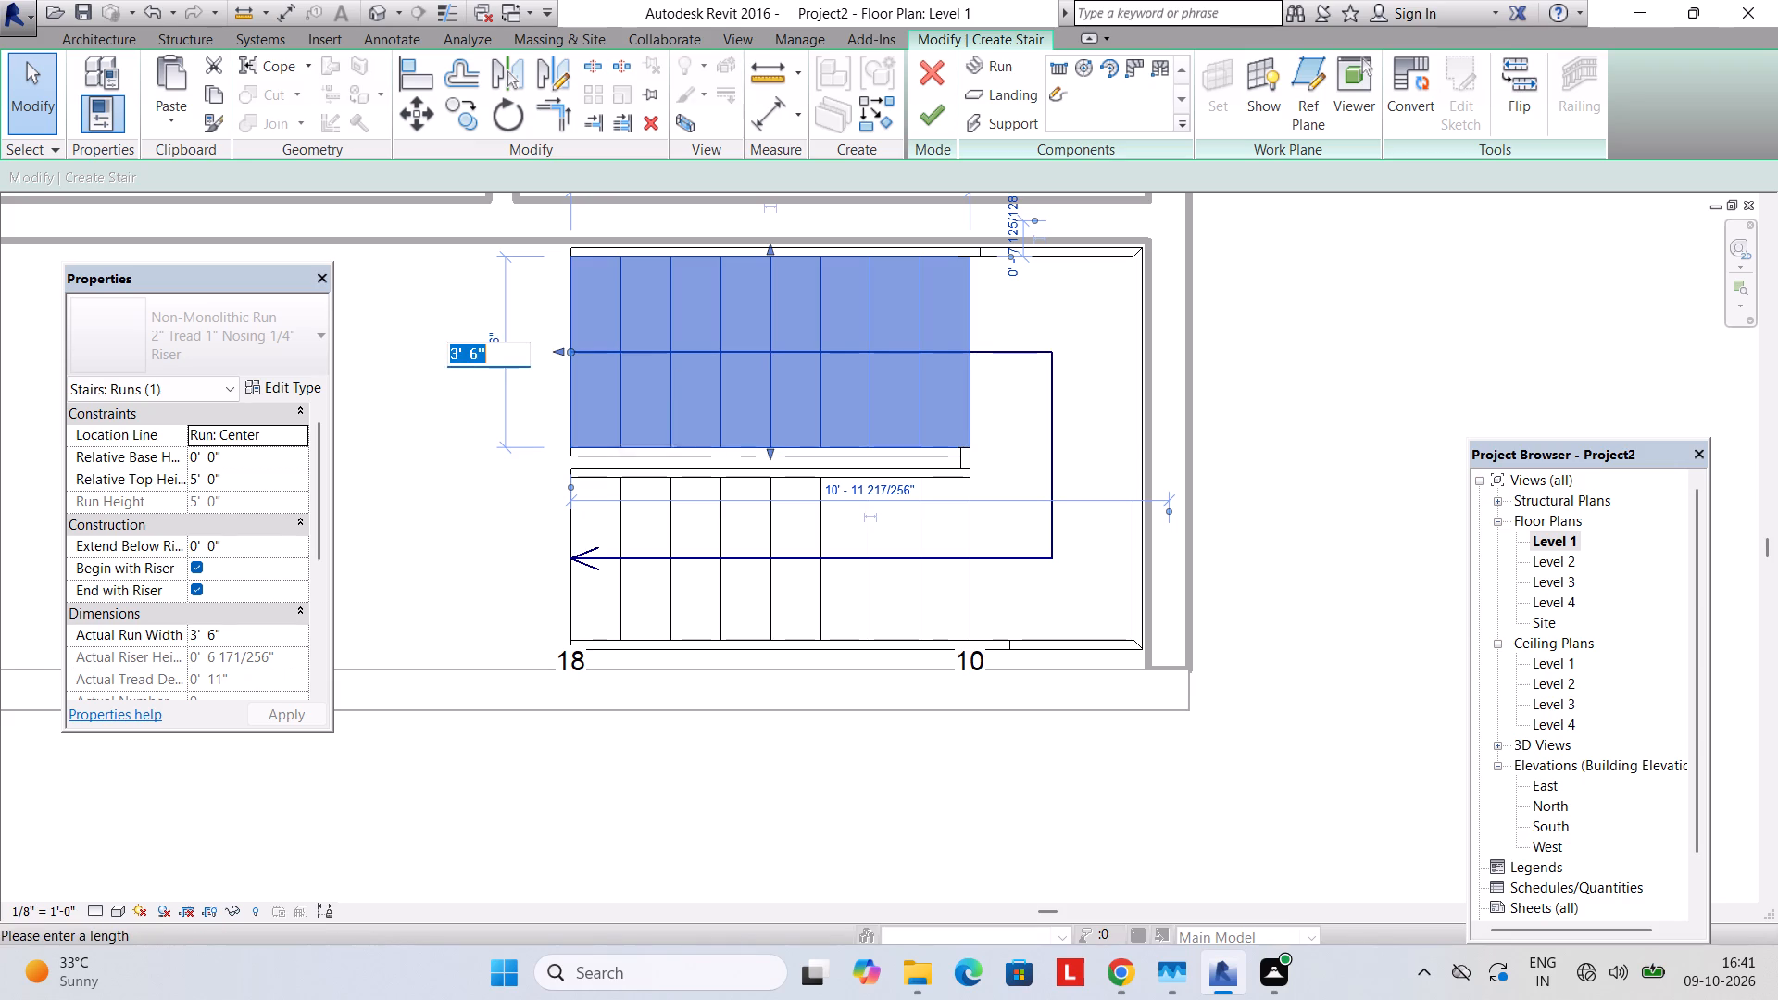
type("3'")
key("Return")
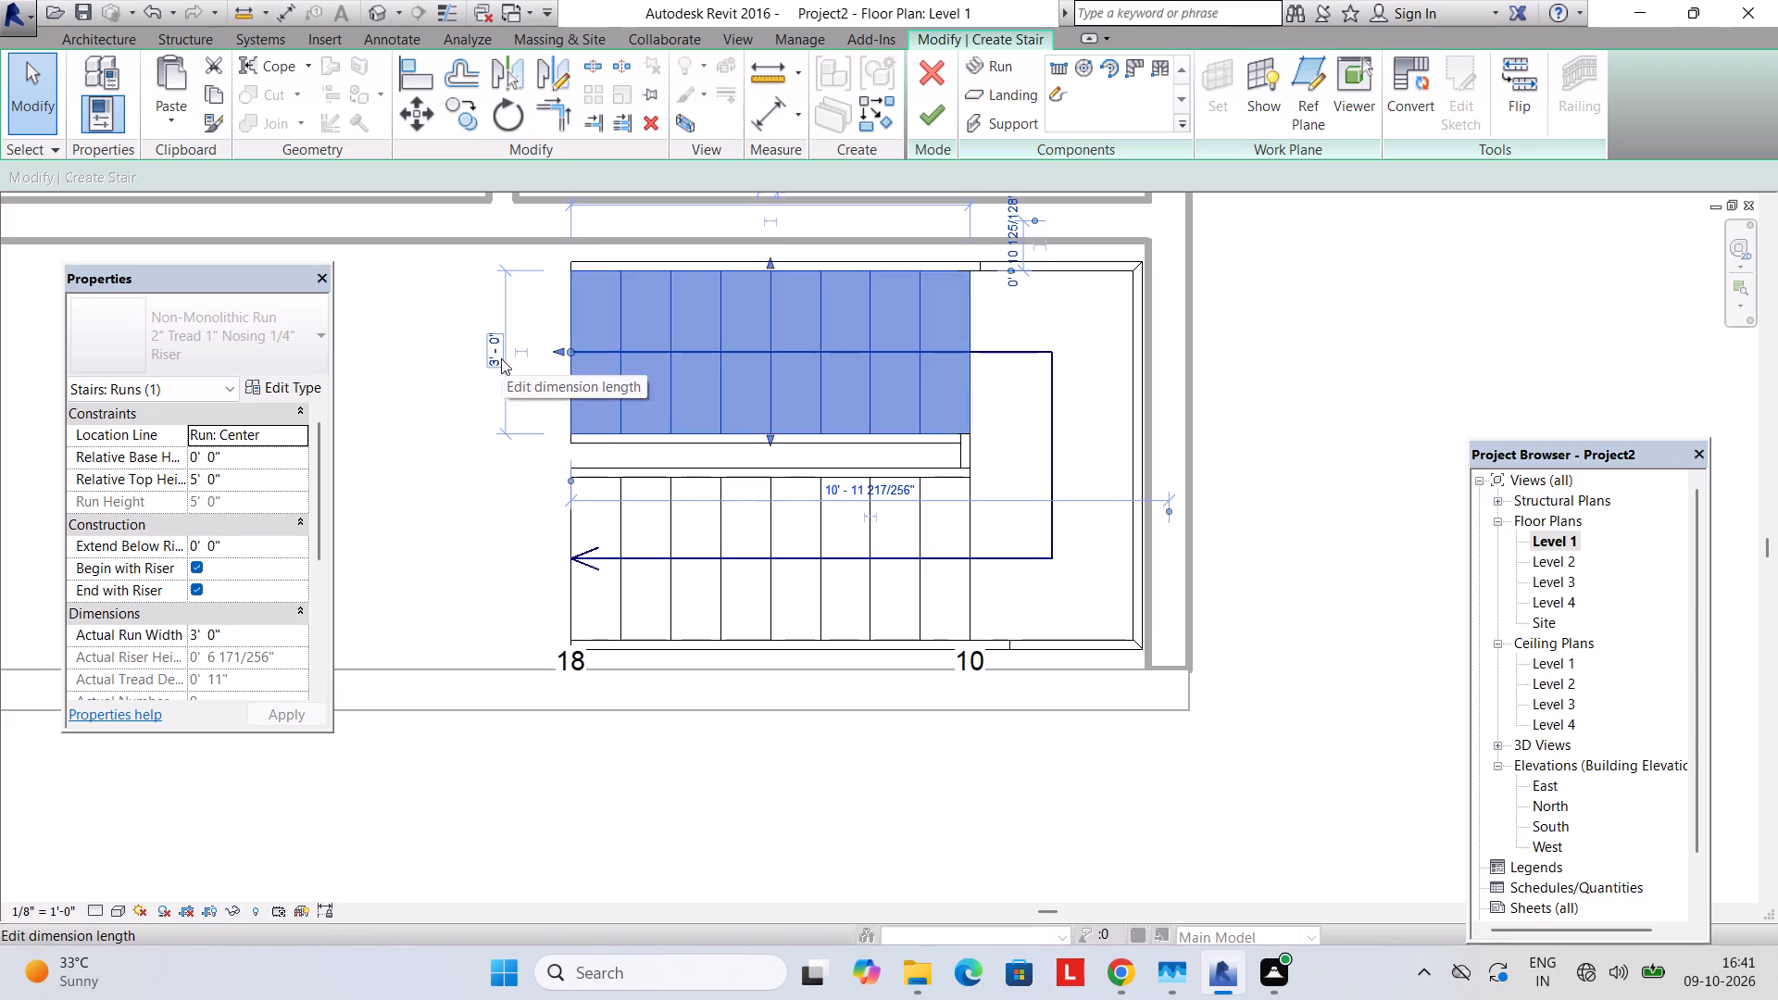
key("Escape")
left_click(913, 108)
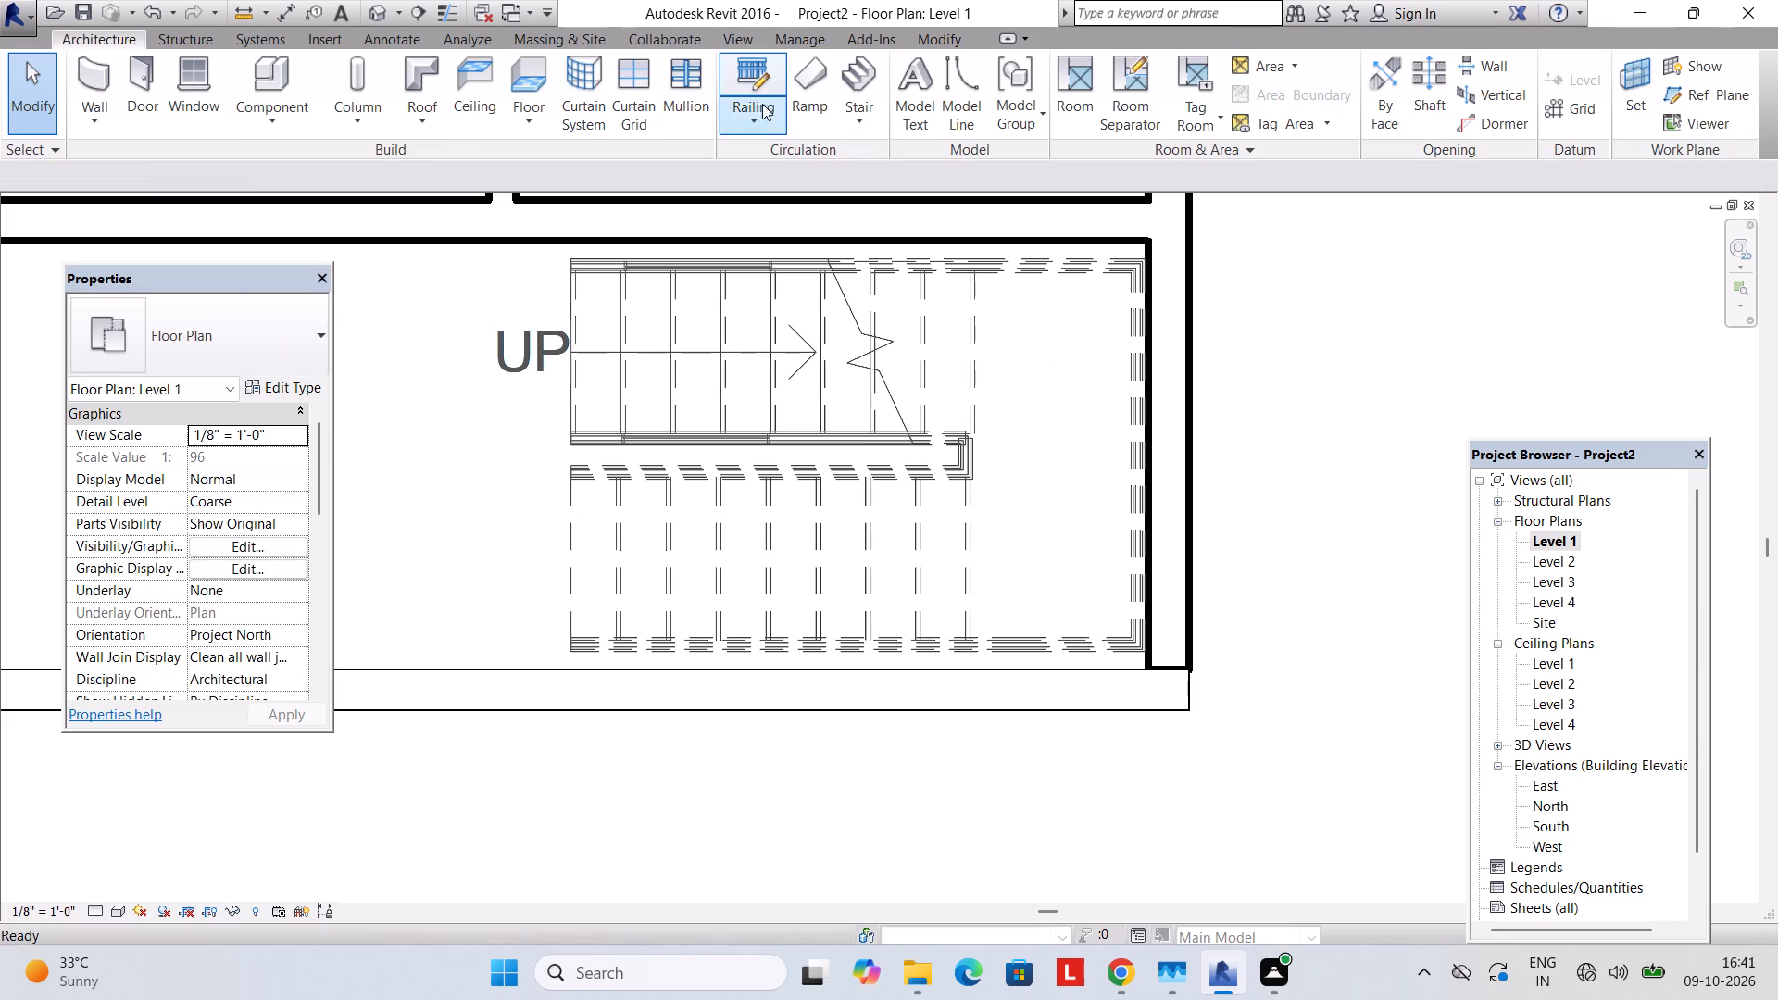
Open the default 3D view and examine the edited stair, its glass panel railings and its fit between the walls.
left_click(751, 31)
left_click(668, 99)
left_click(711, 150)
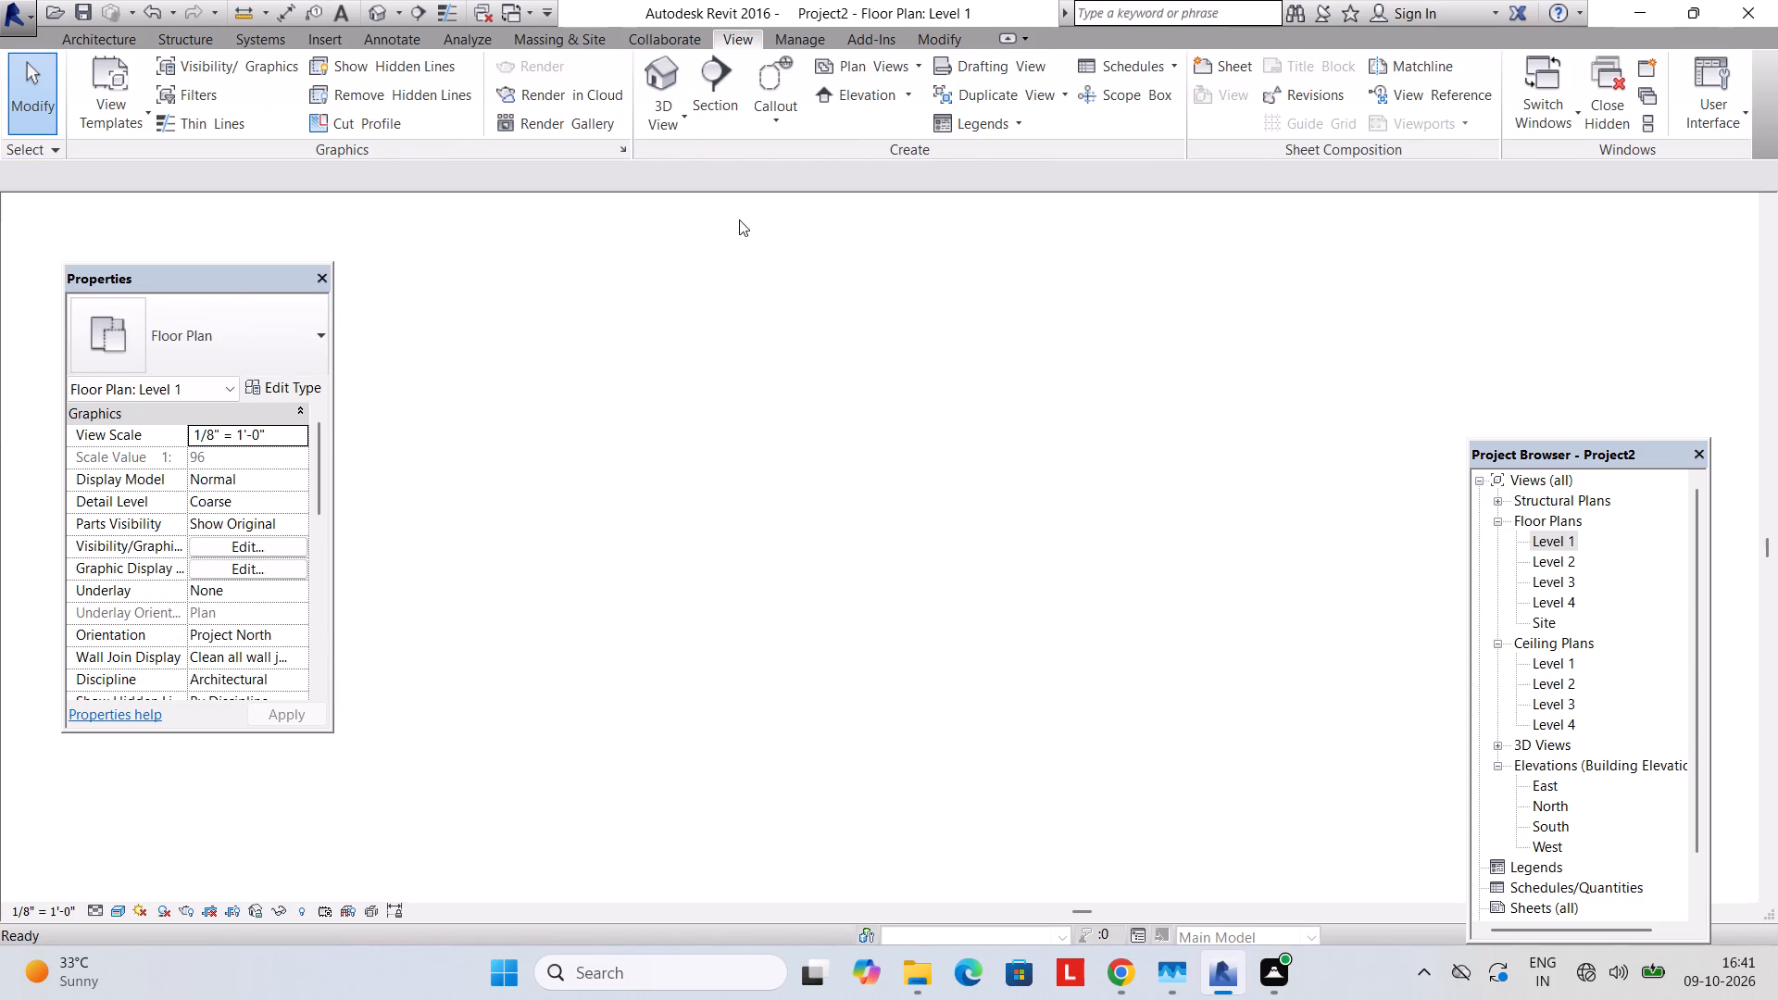
middle_click_drag(786, 414, 973, 256)
middle_click_drag(1038, 310, 1117, 419, "shift")
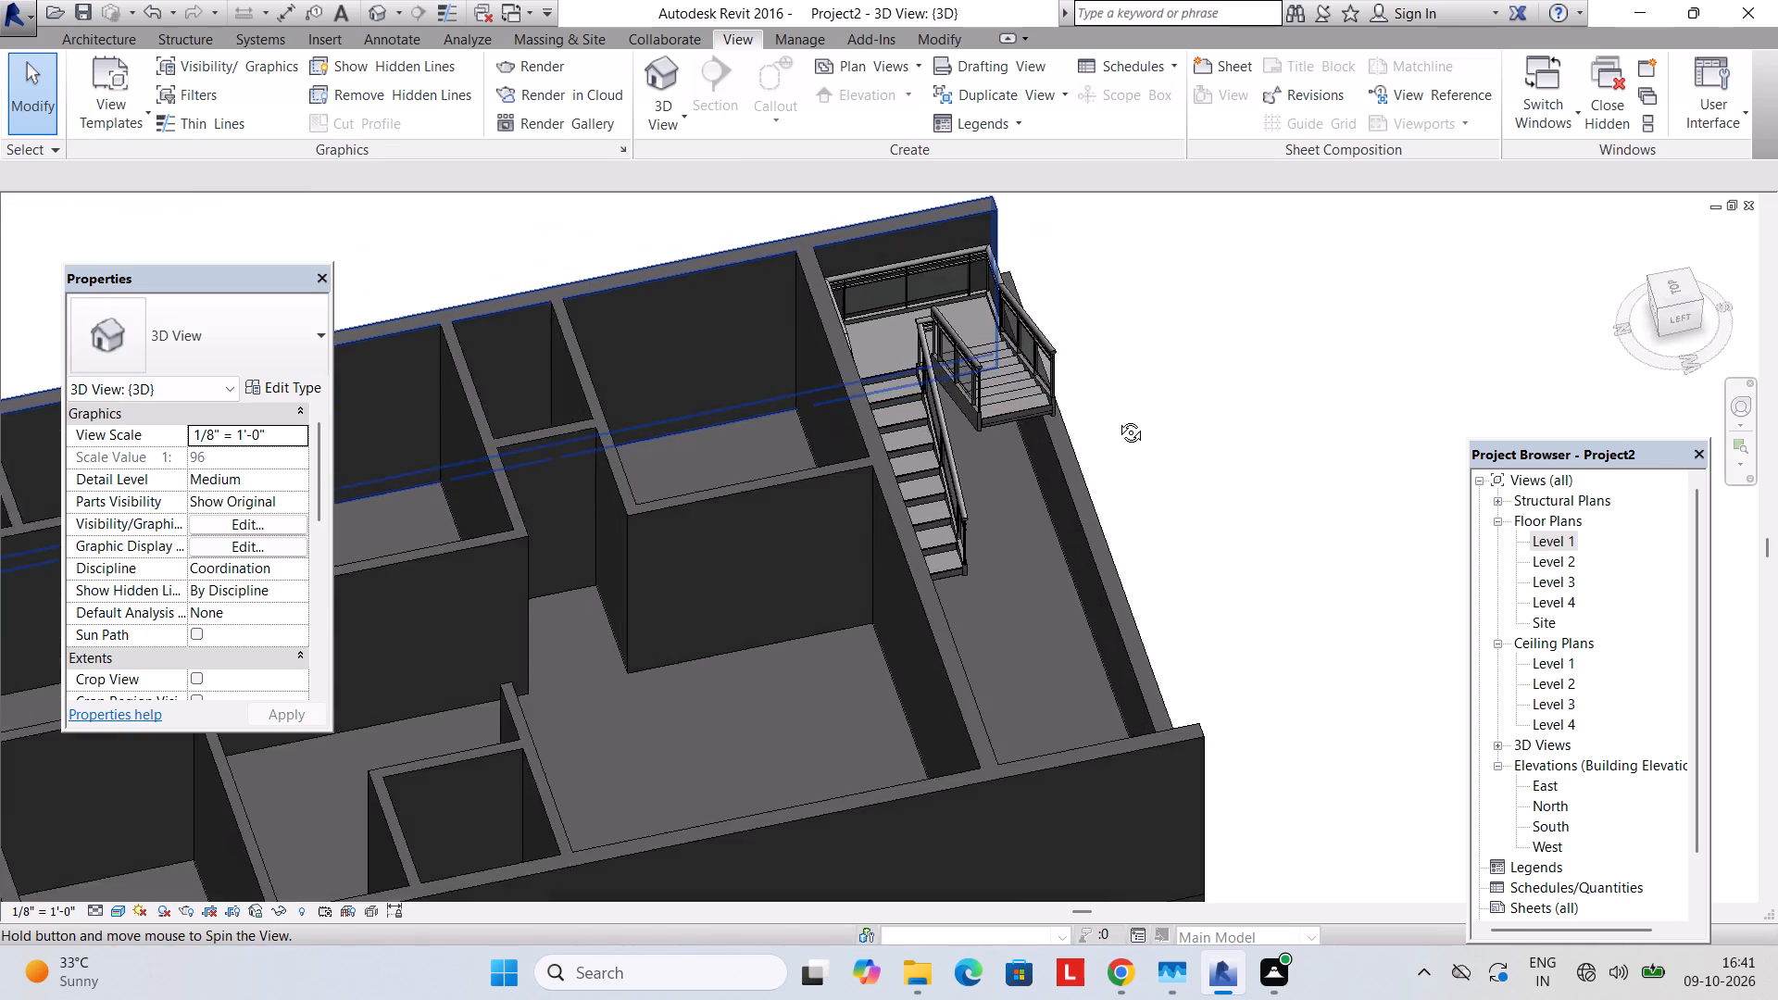
middle_click_drag(1117, 419, 709, 360, "shift")
scroll(706, 362, "down", 3)
middle_click_drag(709, 366, 709, 403)
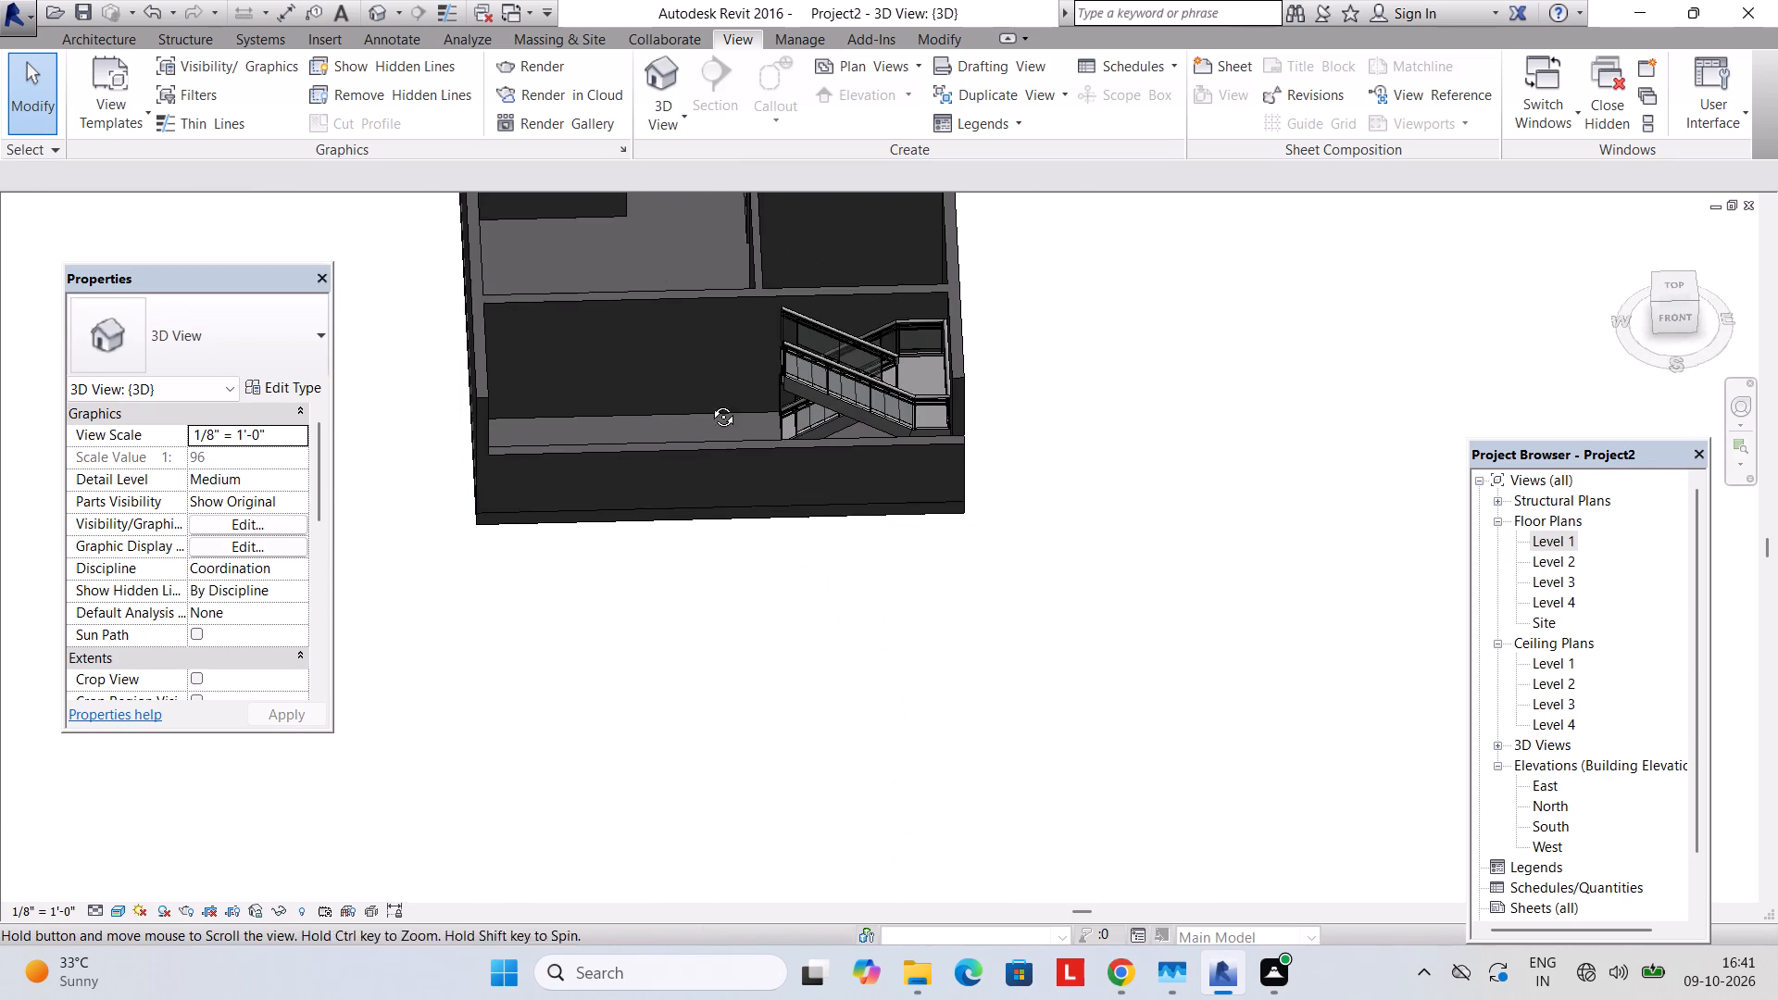
middle_click_drag(709, 403, 686, 351)
middle_click_drag(686, 351, 672, 564)
middle_click_drag(669, 552, 651, 359, "shift")
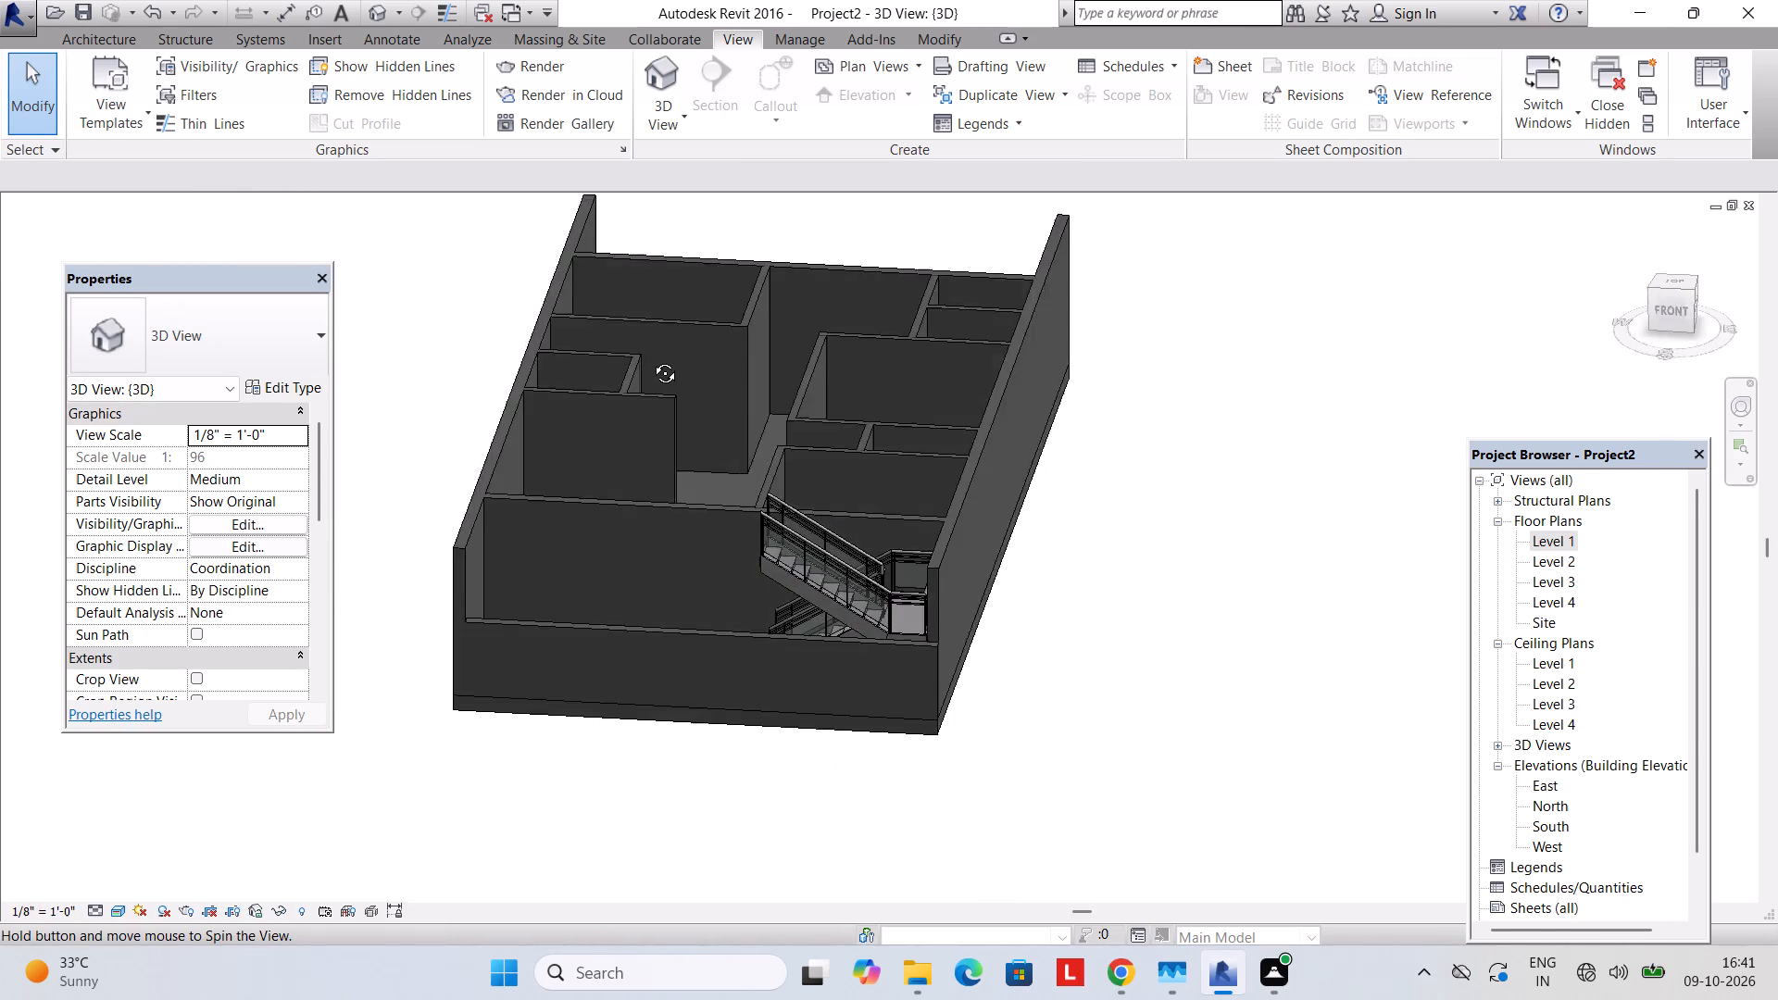
middle_click_drag(651, 359, 750, 497, "shift")
scroll(781, 546, "up", 5)
scroll(780, 537, "down", 2)
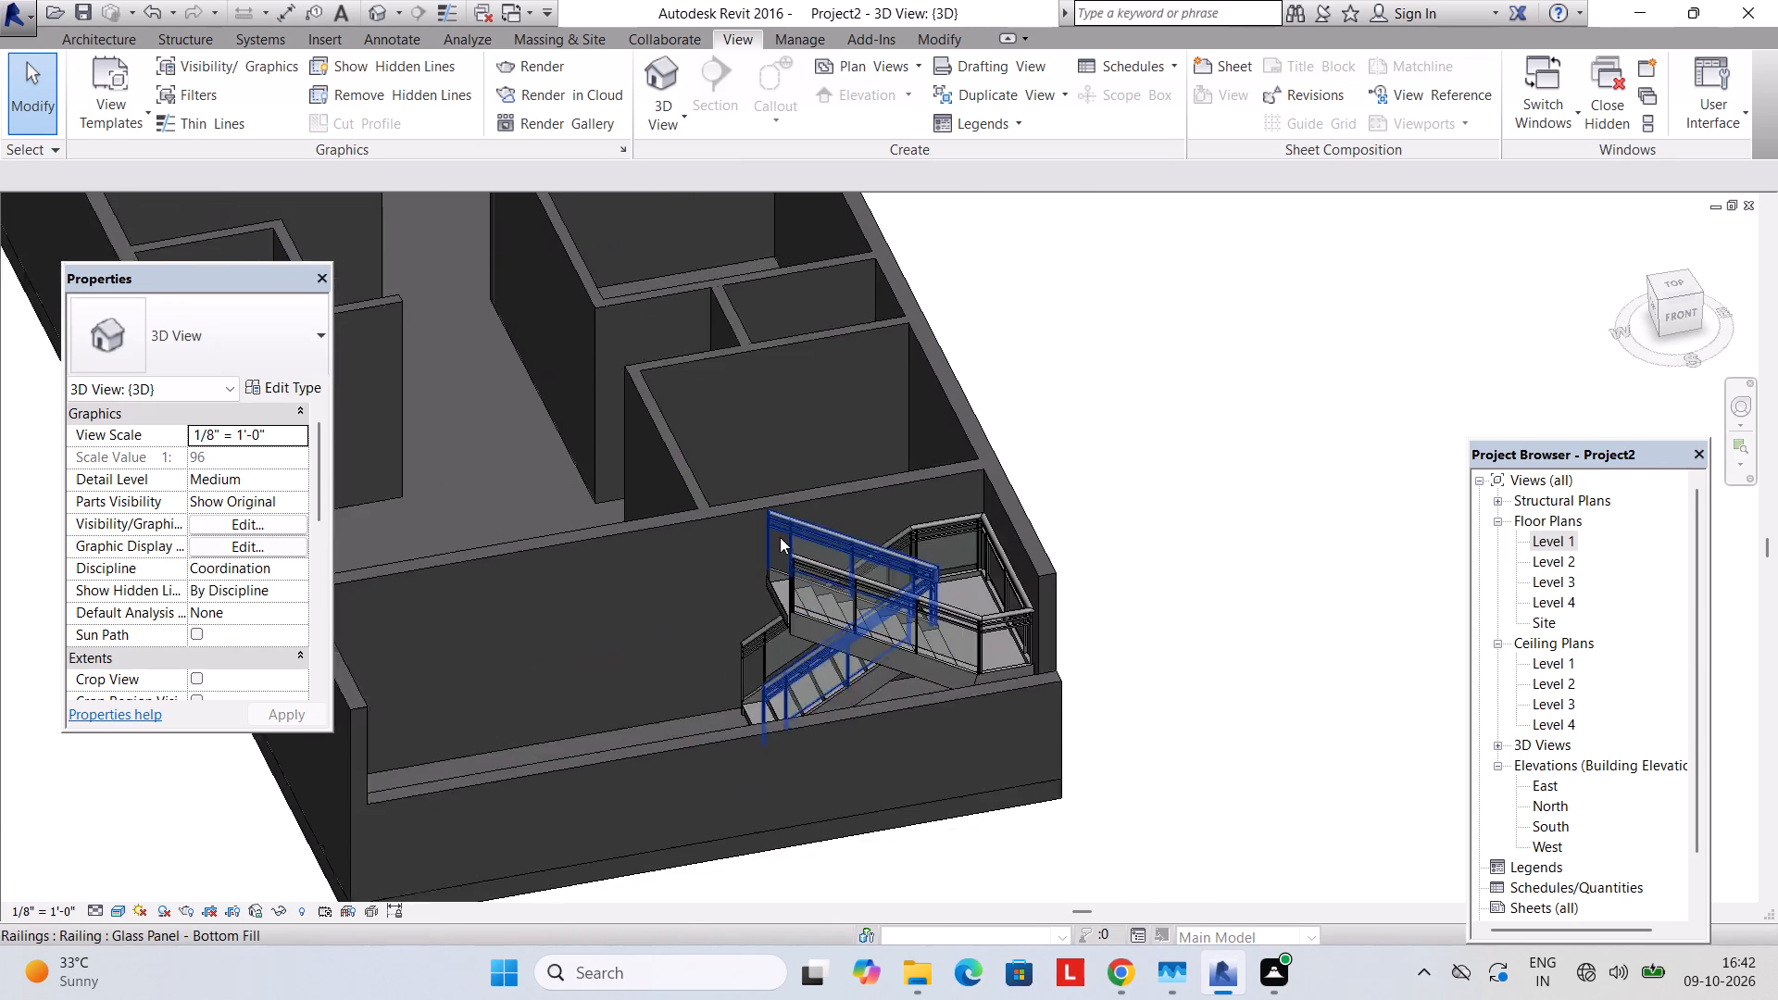
scroll(780, 537, "down", 5)
middle_click_drag(777, 539, 905, 544, "shift")
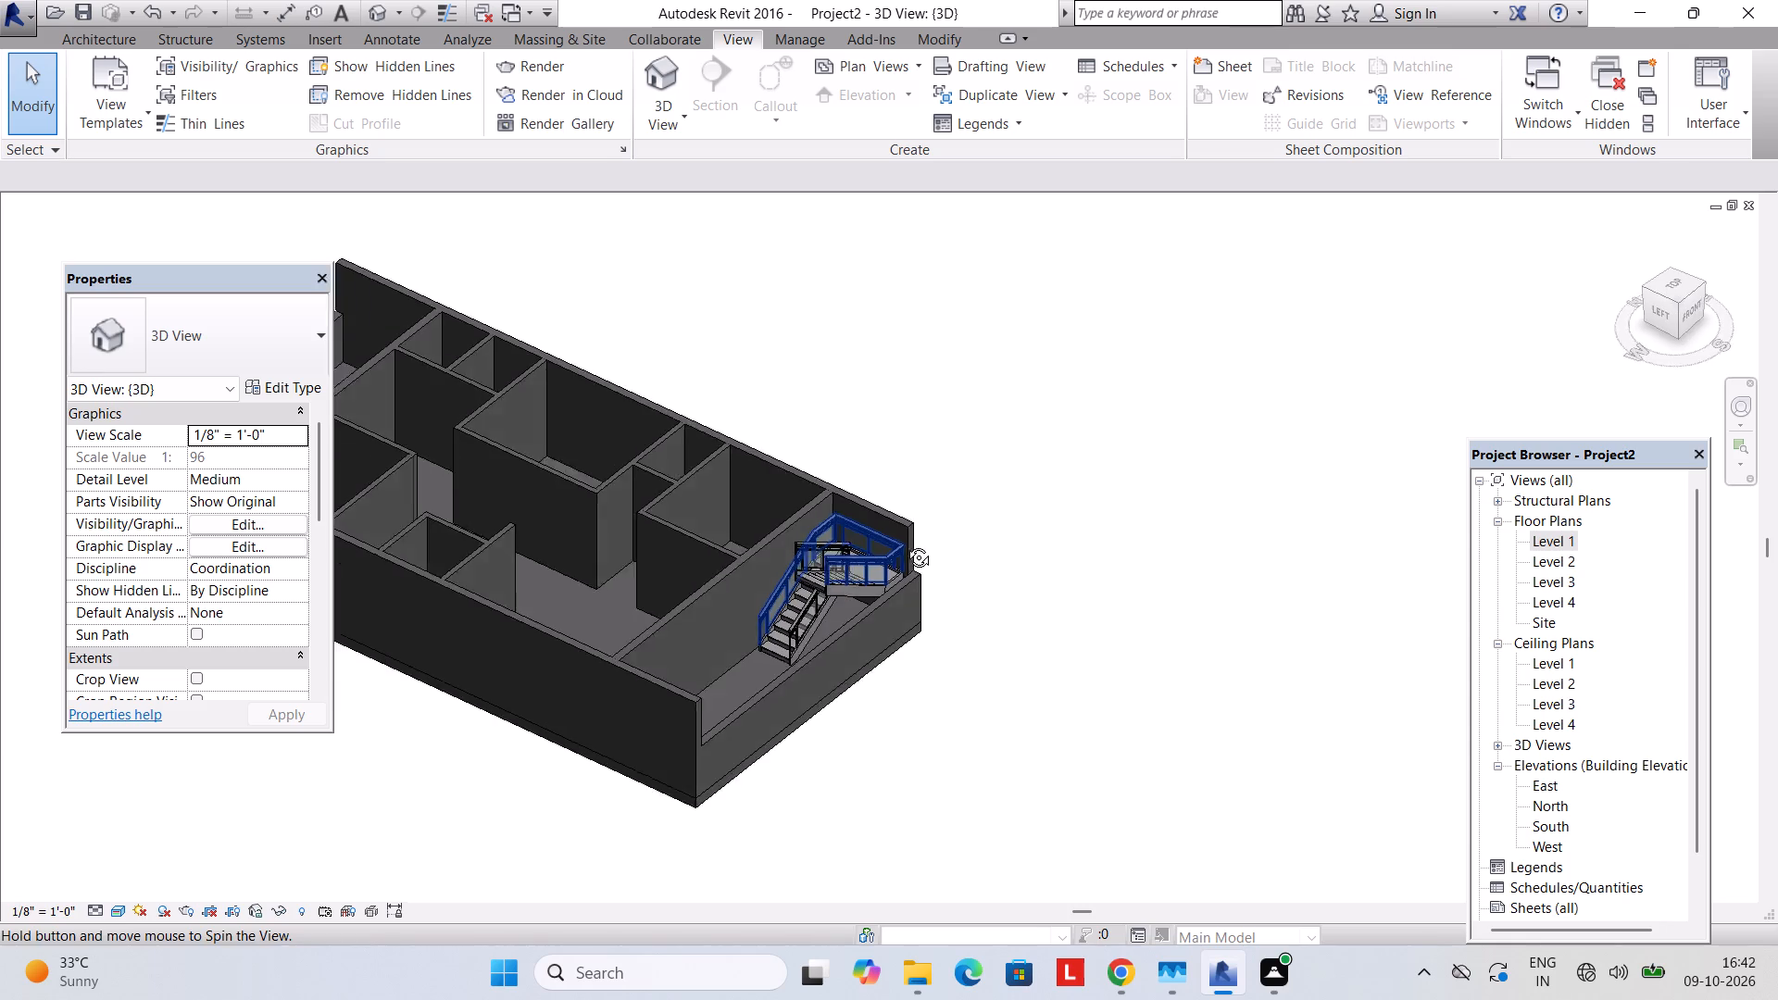
middle_click_drag(905, 544, 883, 521, "shift")
Return to the Level 1 floor plan and examine the stair's position relative to the surrounding walls and rooms.
double_click(1557, 536)
scroll(1289, 544, "down", 1)
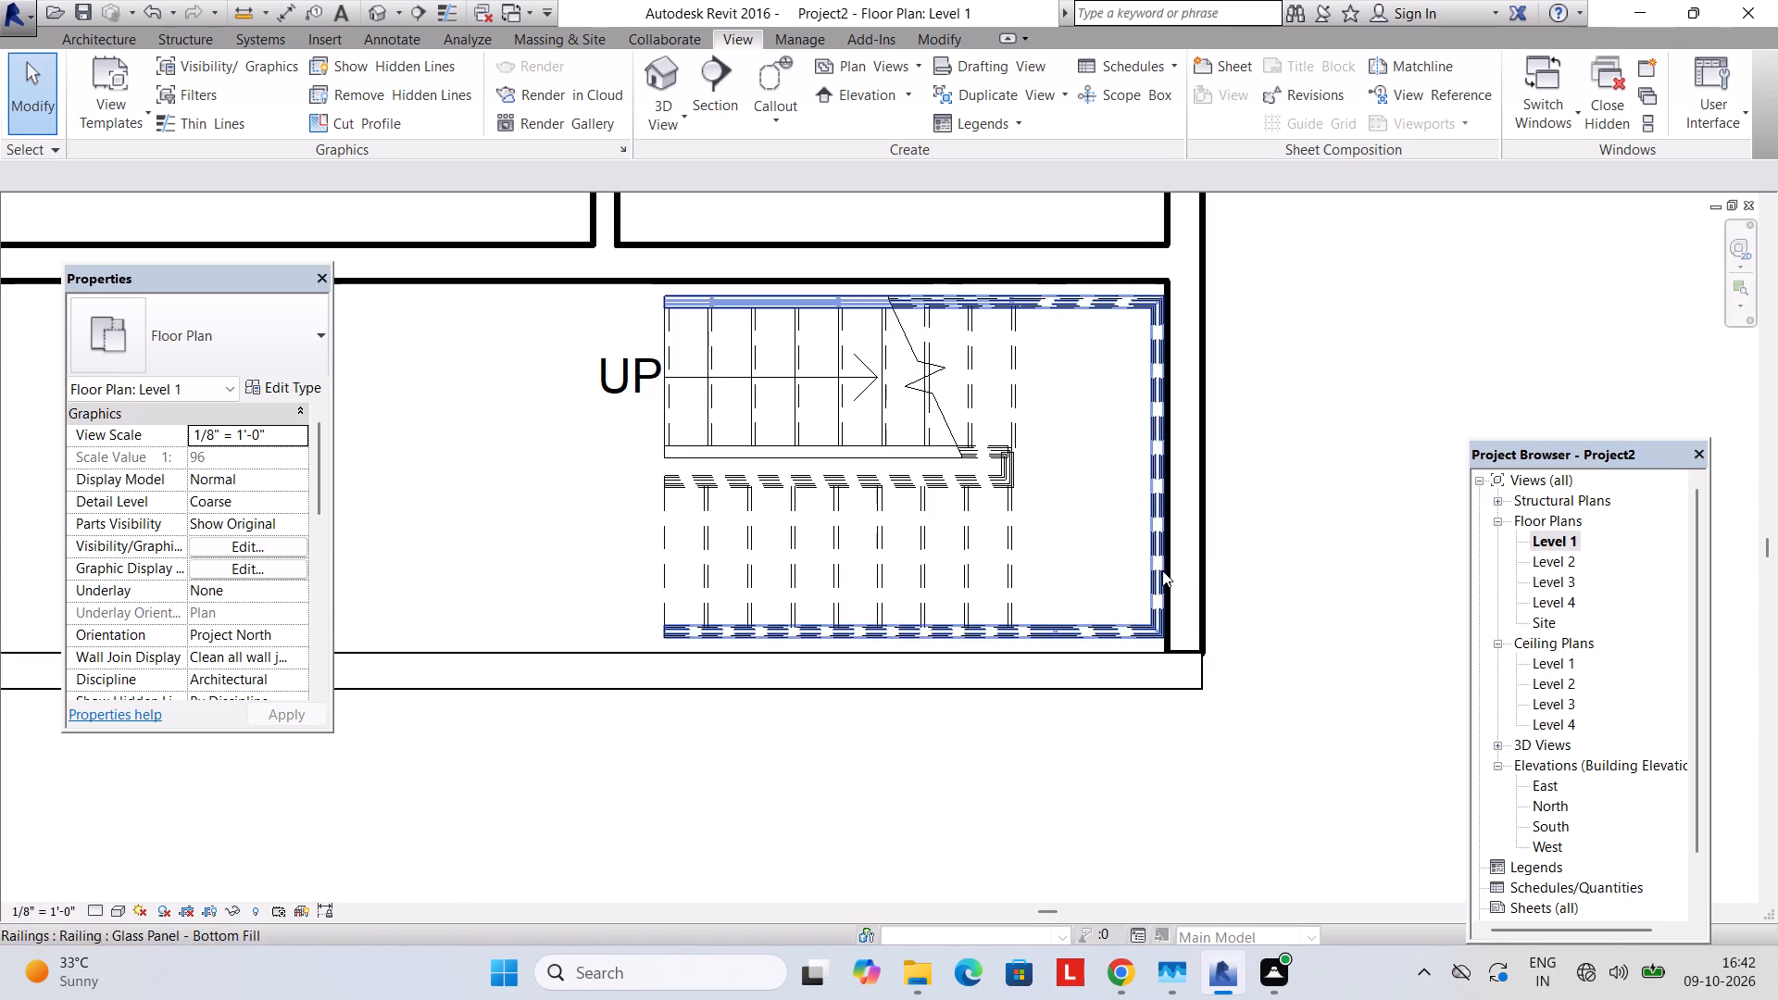
scroll(1071, 567, "down", 6)
middle_click_drag(979, 498, 1063, 654)
scroll(952, 584, "down", 2)
middle_click_drag(863, 517, 897, 592)
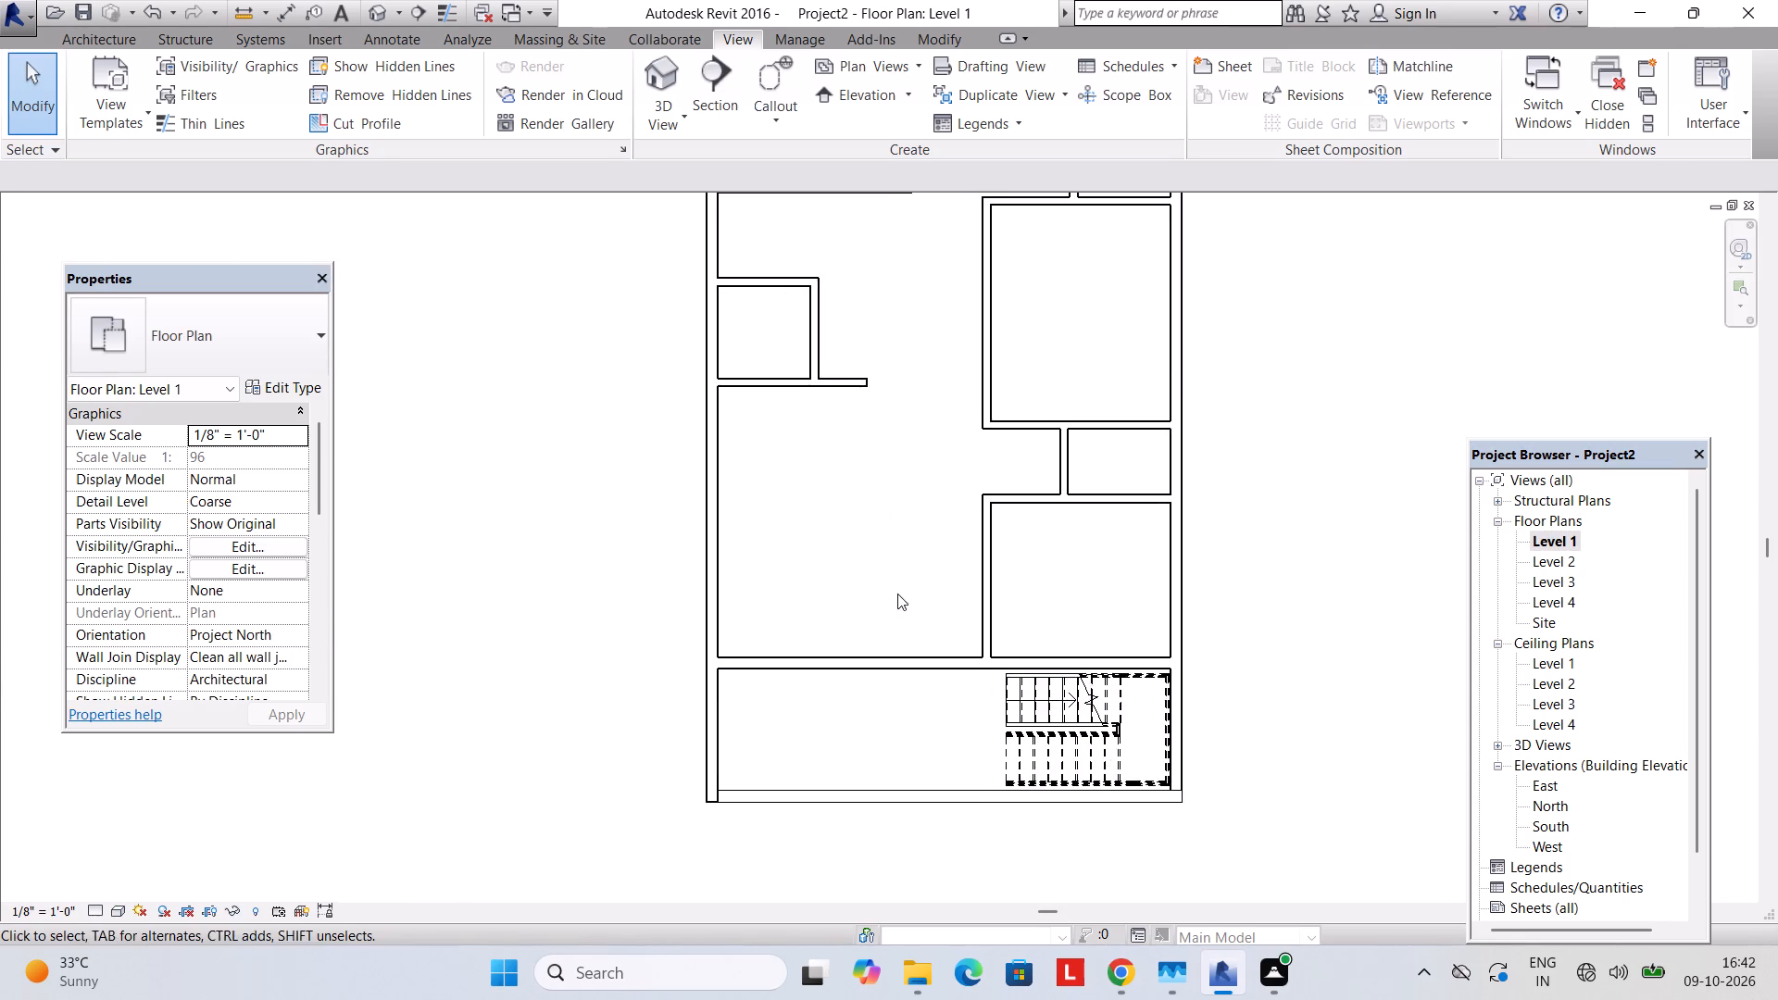
scroll(894, 533, "down", 1)
middle_click_drag(894, 539, 906, 615)
middle_click_drag(906, 581, 900, 503)
scroll(854, 775, "up", 2)
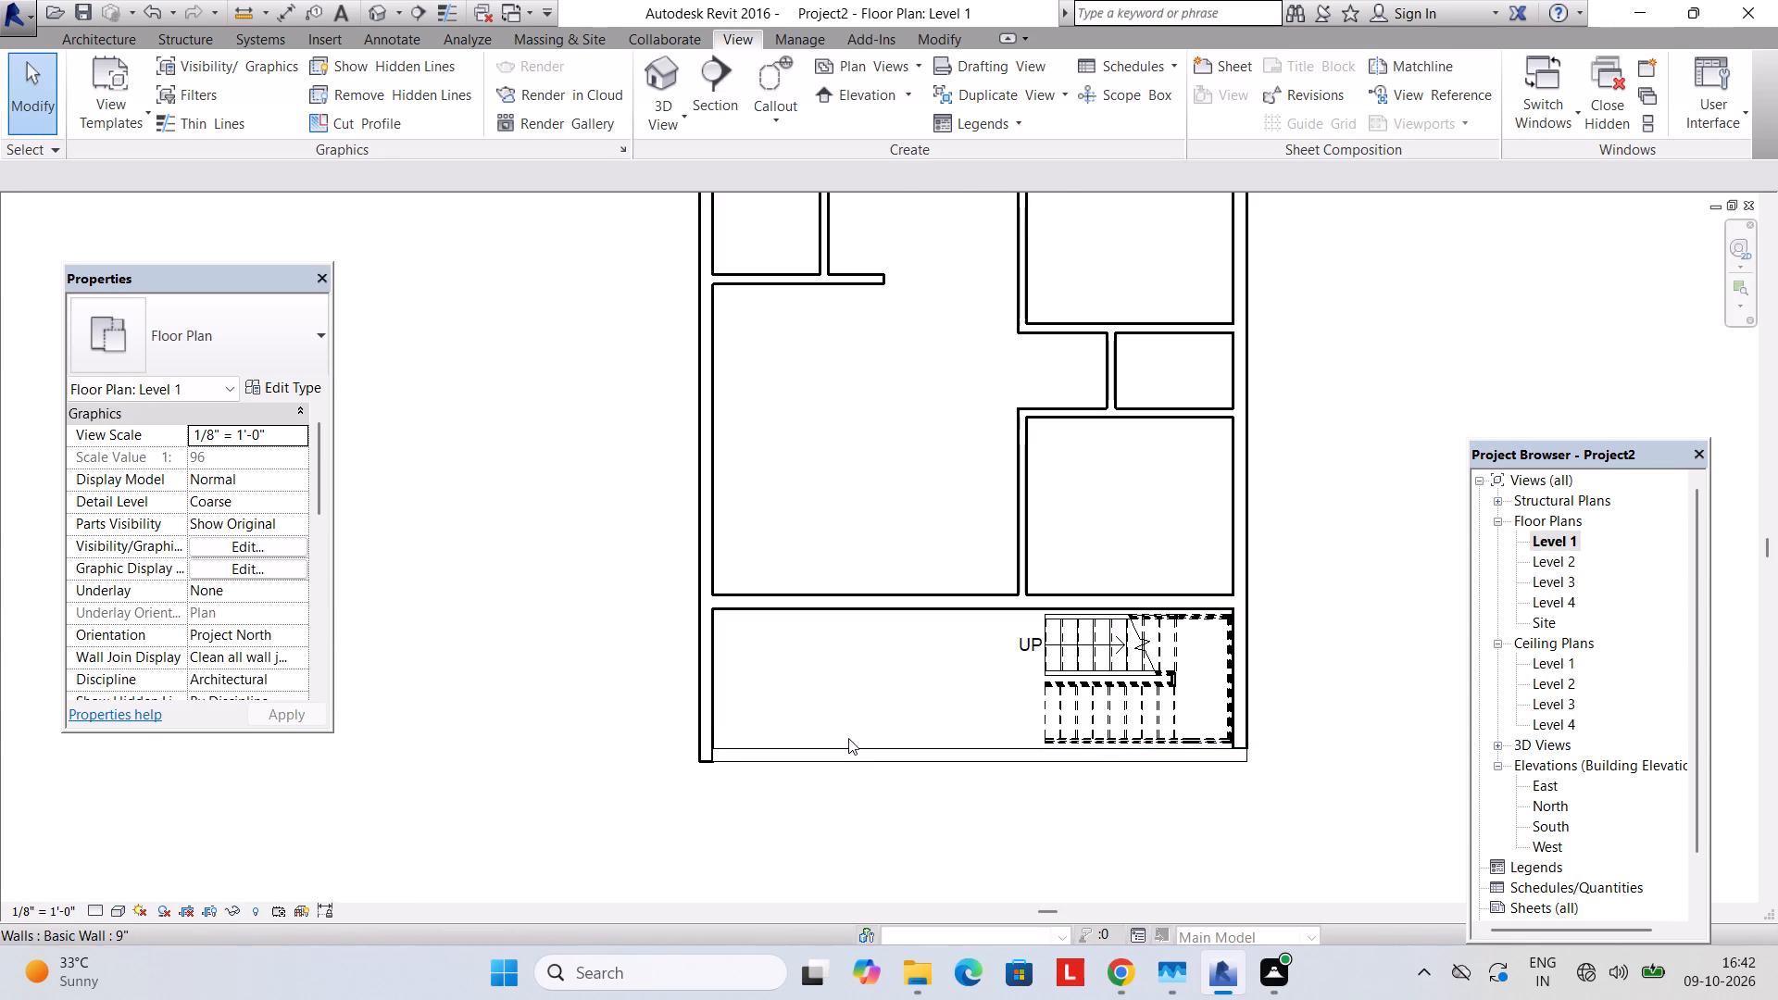
scroll(921, 746, "up", 3)
scroll(925, 614, "down", 2)
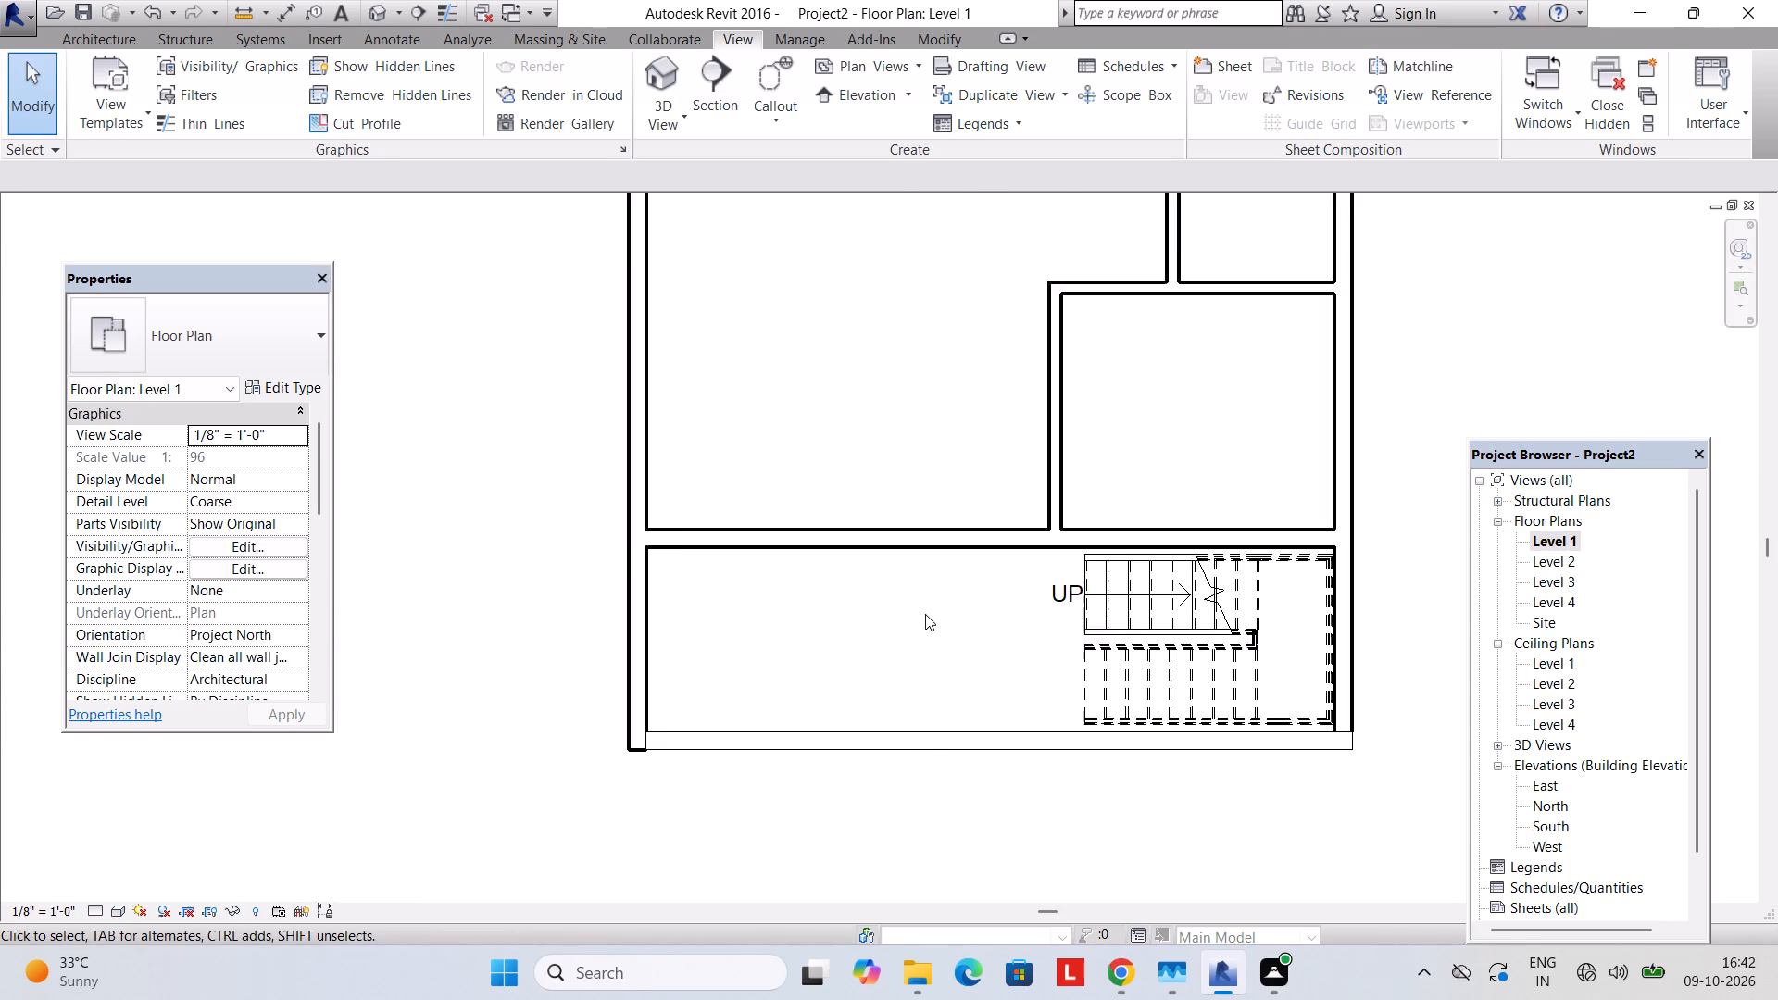
scroll(925, 614, "down", 1)
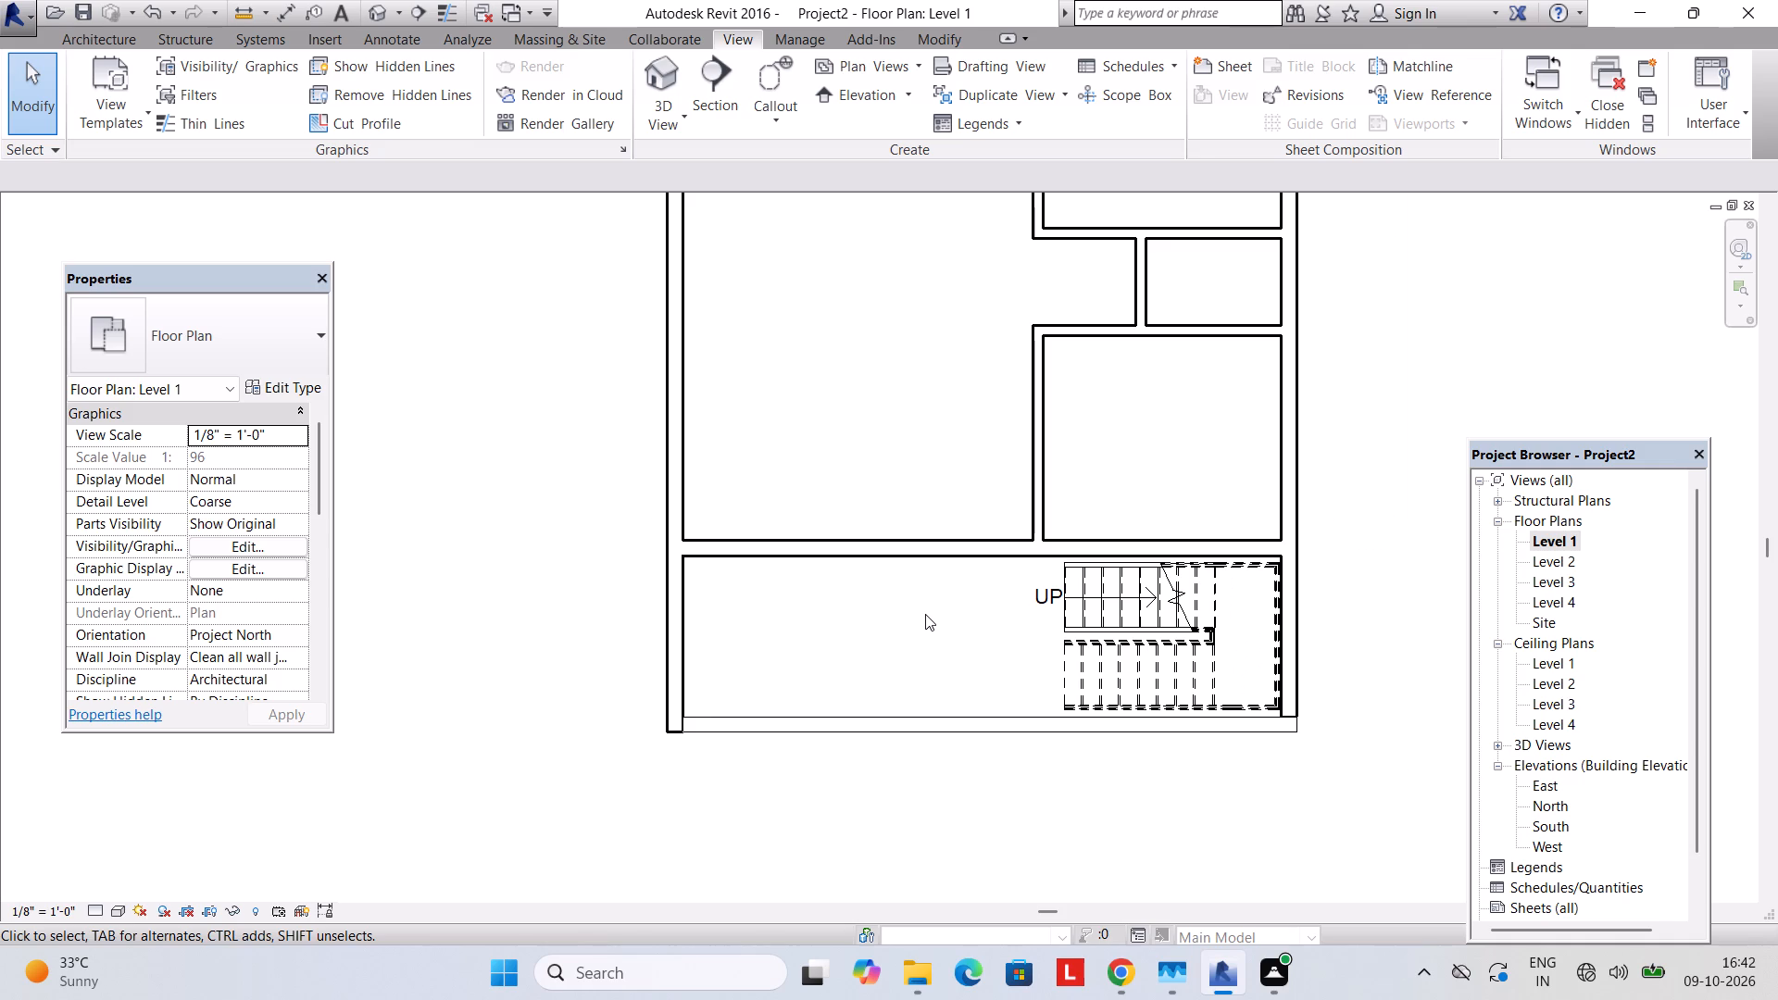
Nudge the three 6" walls of the small room on the plan's west side southward, toward the stair end of the building.
scroll(873, 546, "down", 3)
middle_click_drag(820, 469, 841, 660)
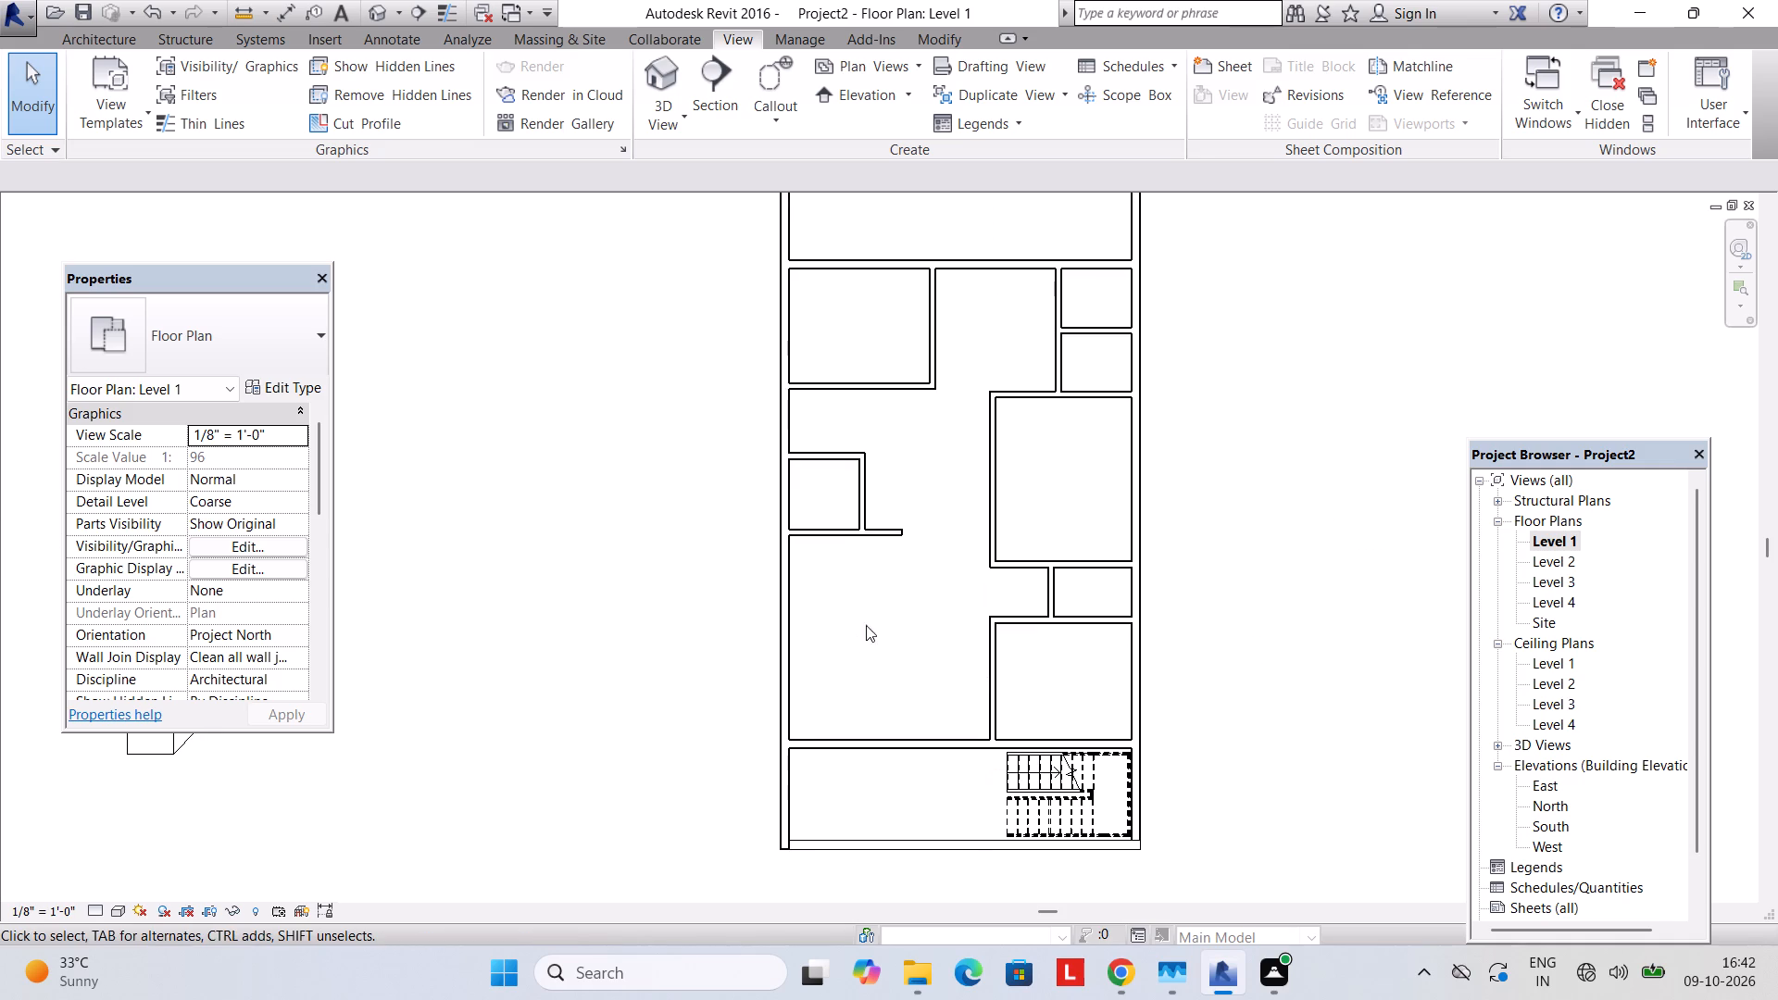
middle_click_drag(932, 691, 922, 667)
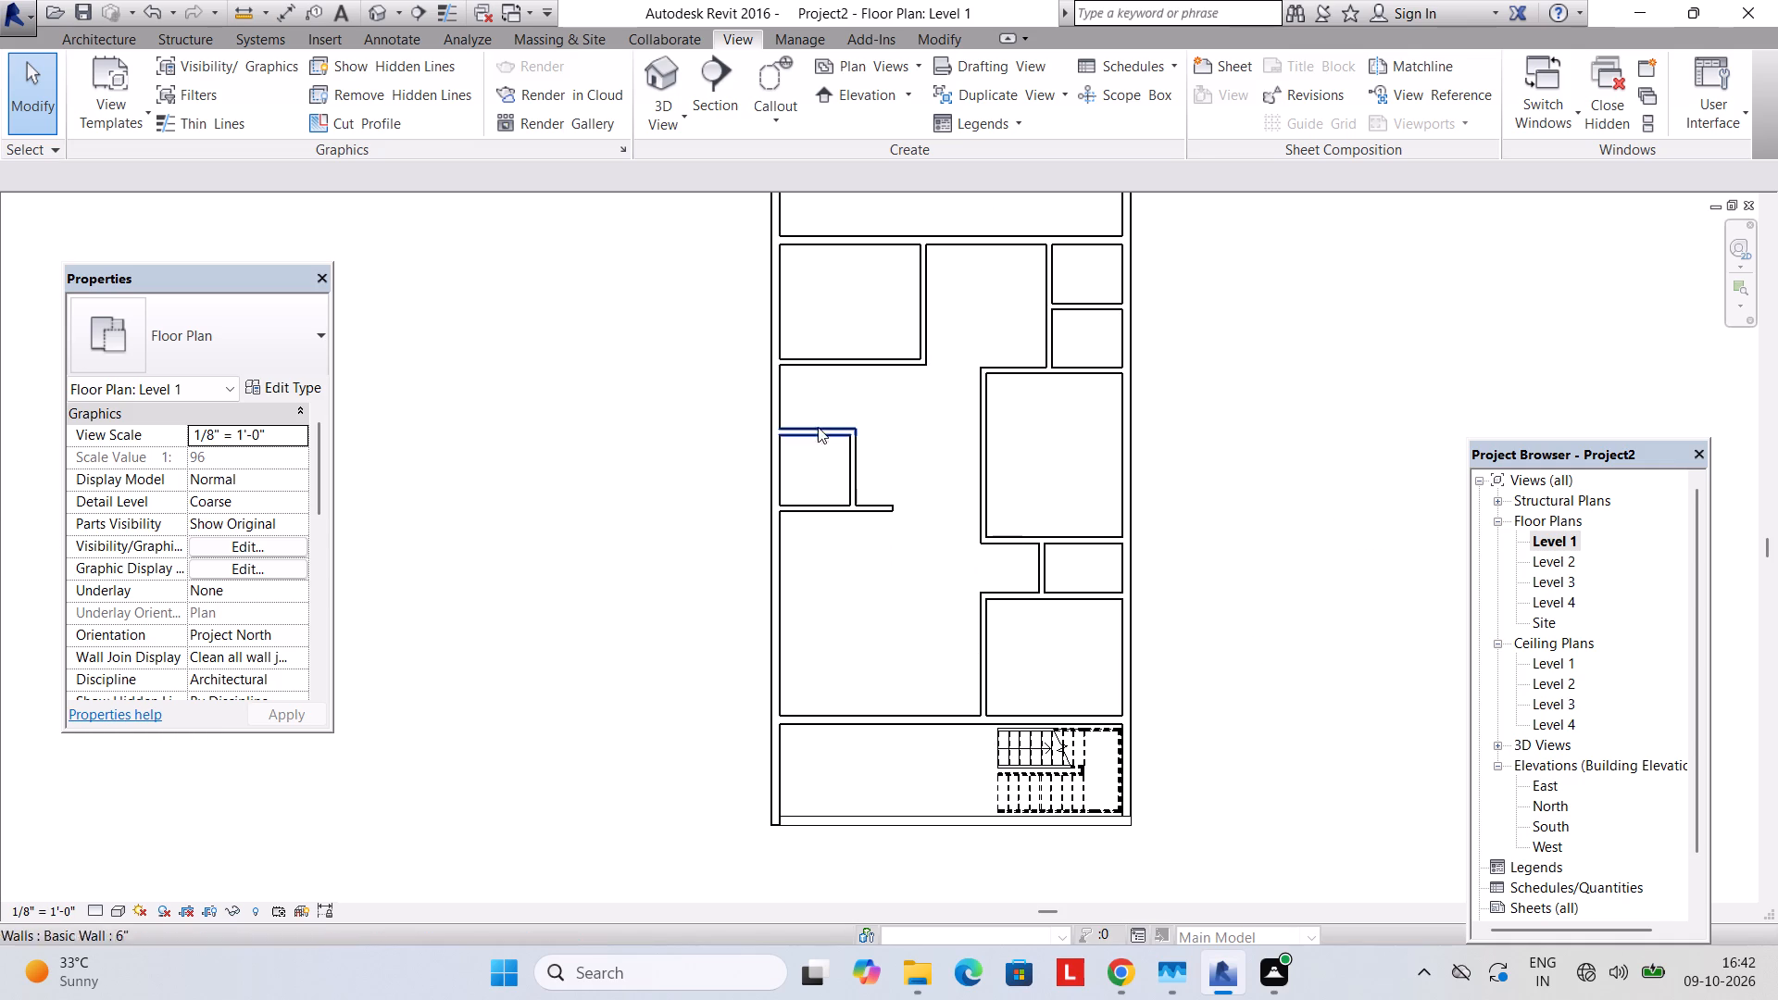
left_click_drag(853, 386, 816, 597)
key("Down")
key("Down")
key("Down")
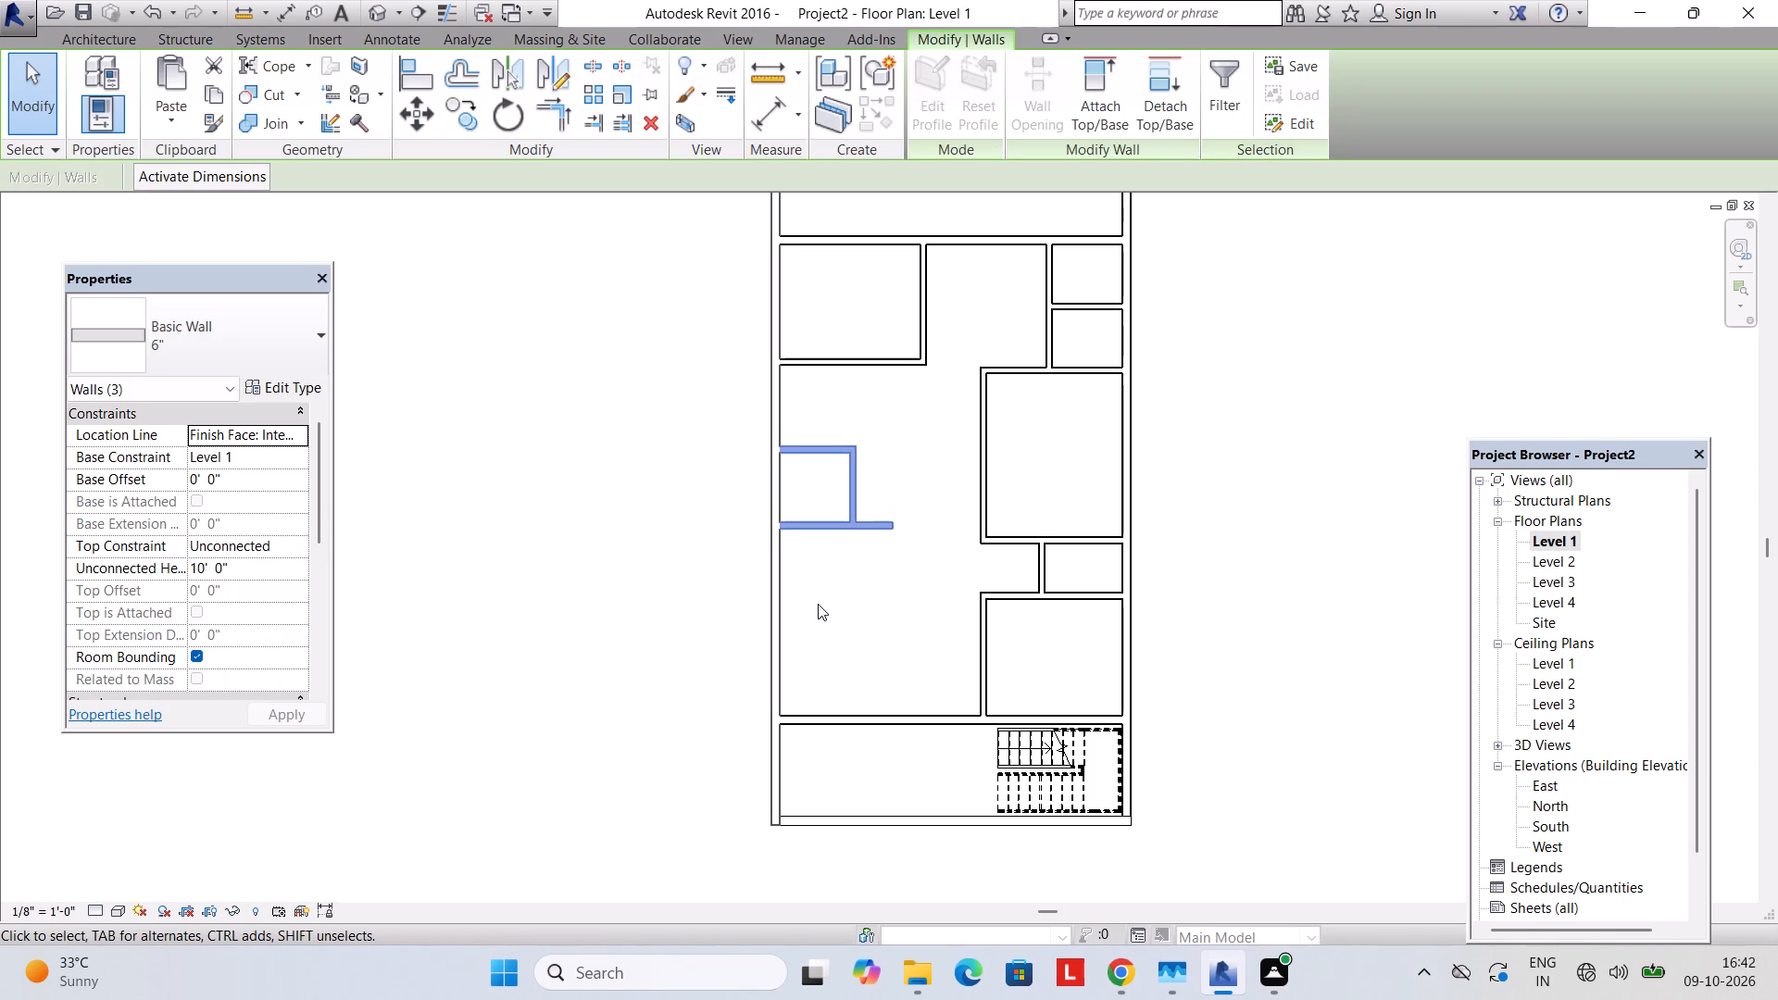
key("Down")
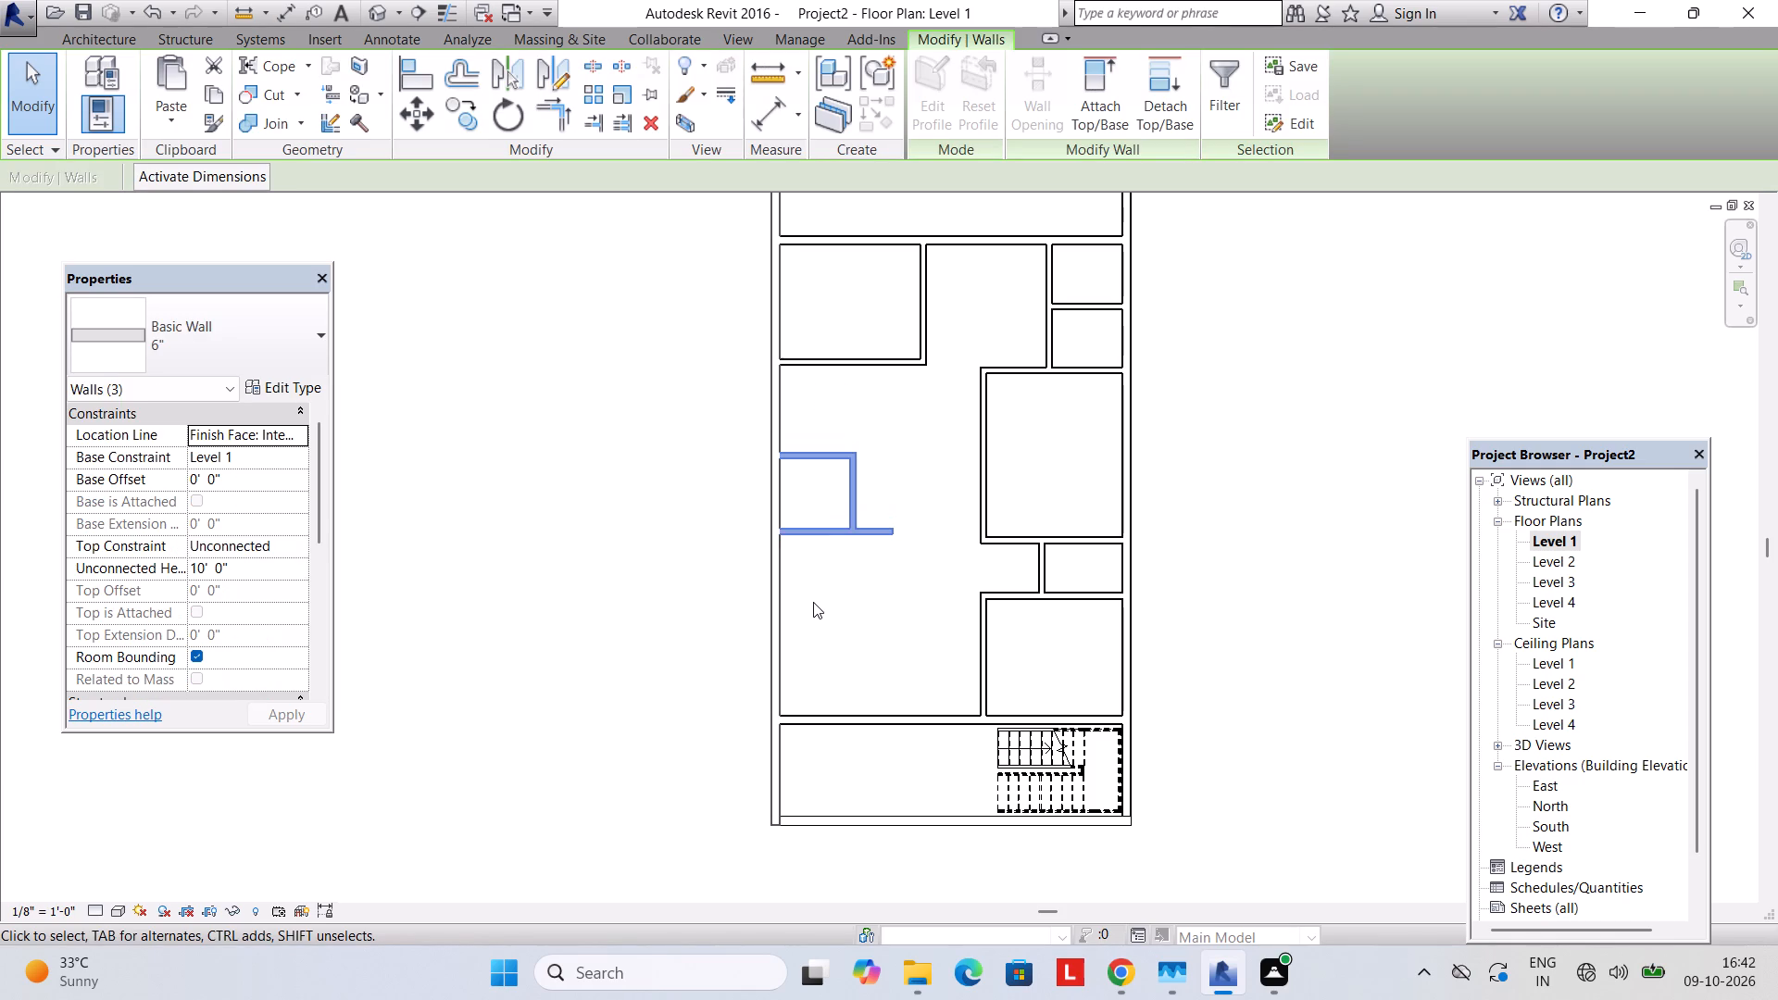
key("Down")
key("Down")
key("Up")
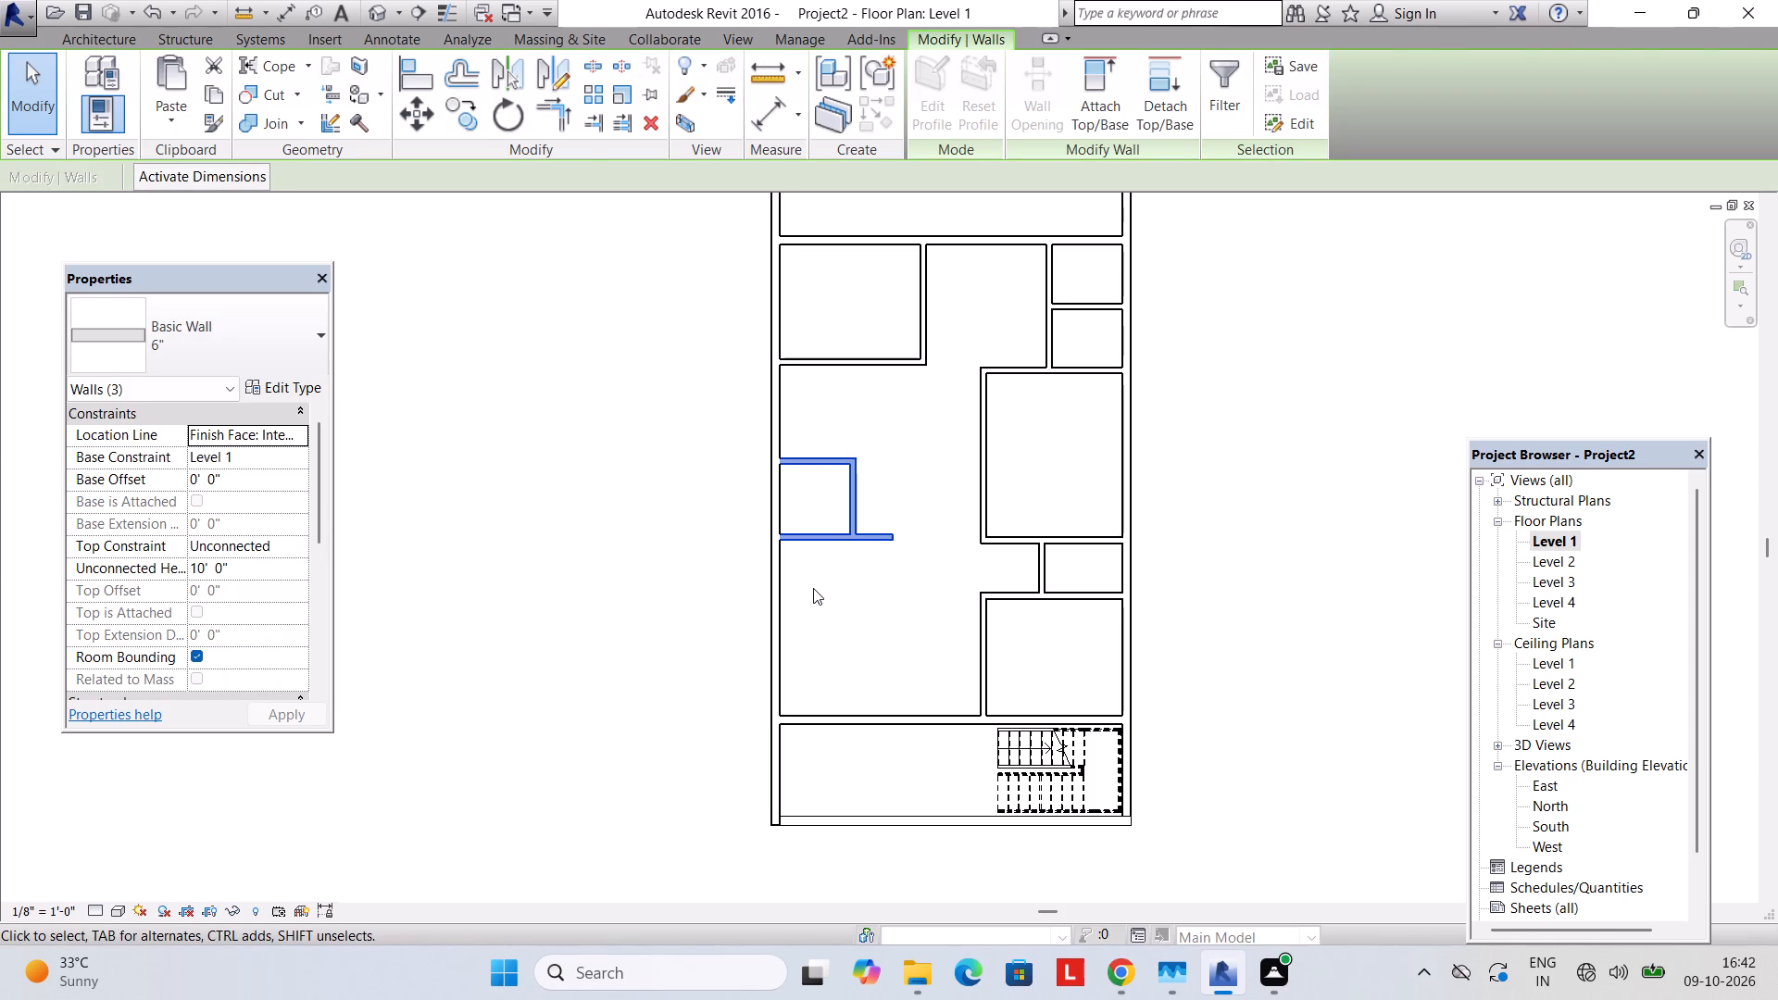
key("Escape")
Examine the Level 1 room layout around the small west-side room and the central space.
scroll(820, 518, "down", 2)
scroll(822, 543, "up", 3)
scroll(864, 570, "down", 1)
middle_click_drag(865, 589, 865, 601)
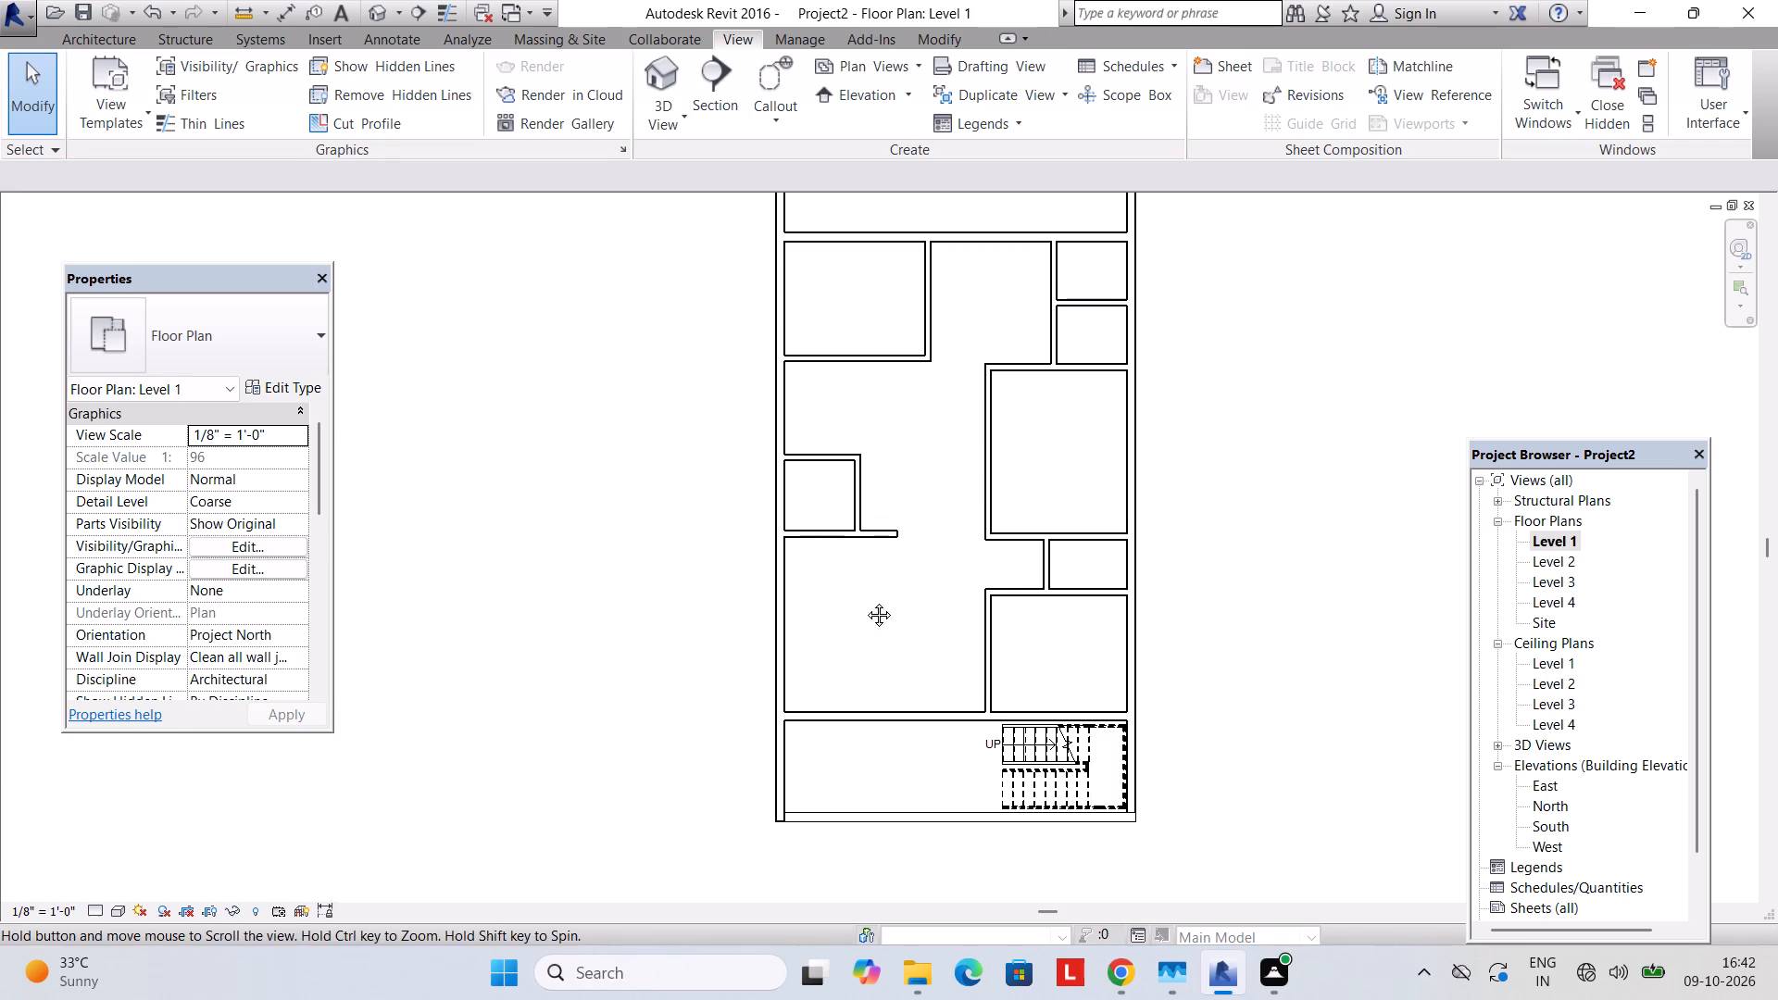
middle_click_drag(865, 601, 859, 613)
scroll(919, 584, "up", 1)
middle_click_drag(900, 584, 884, 586)
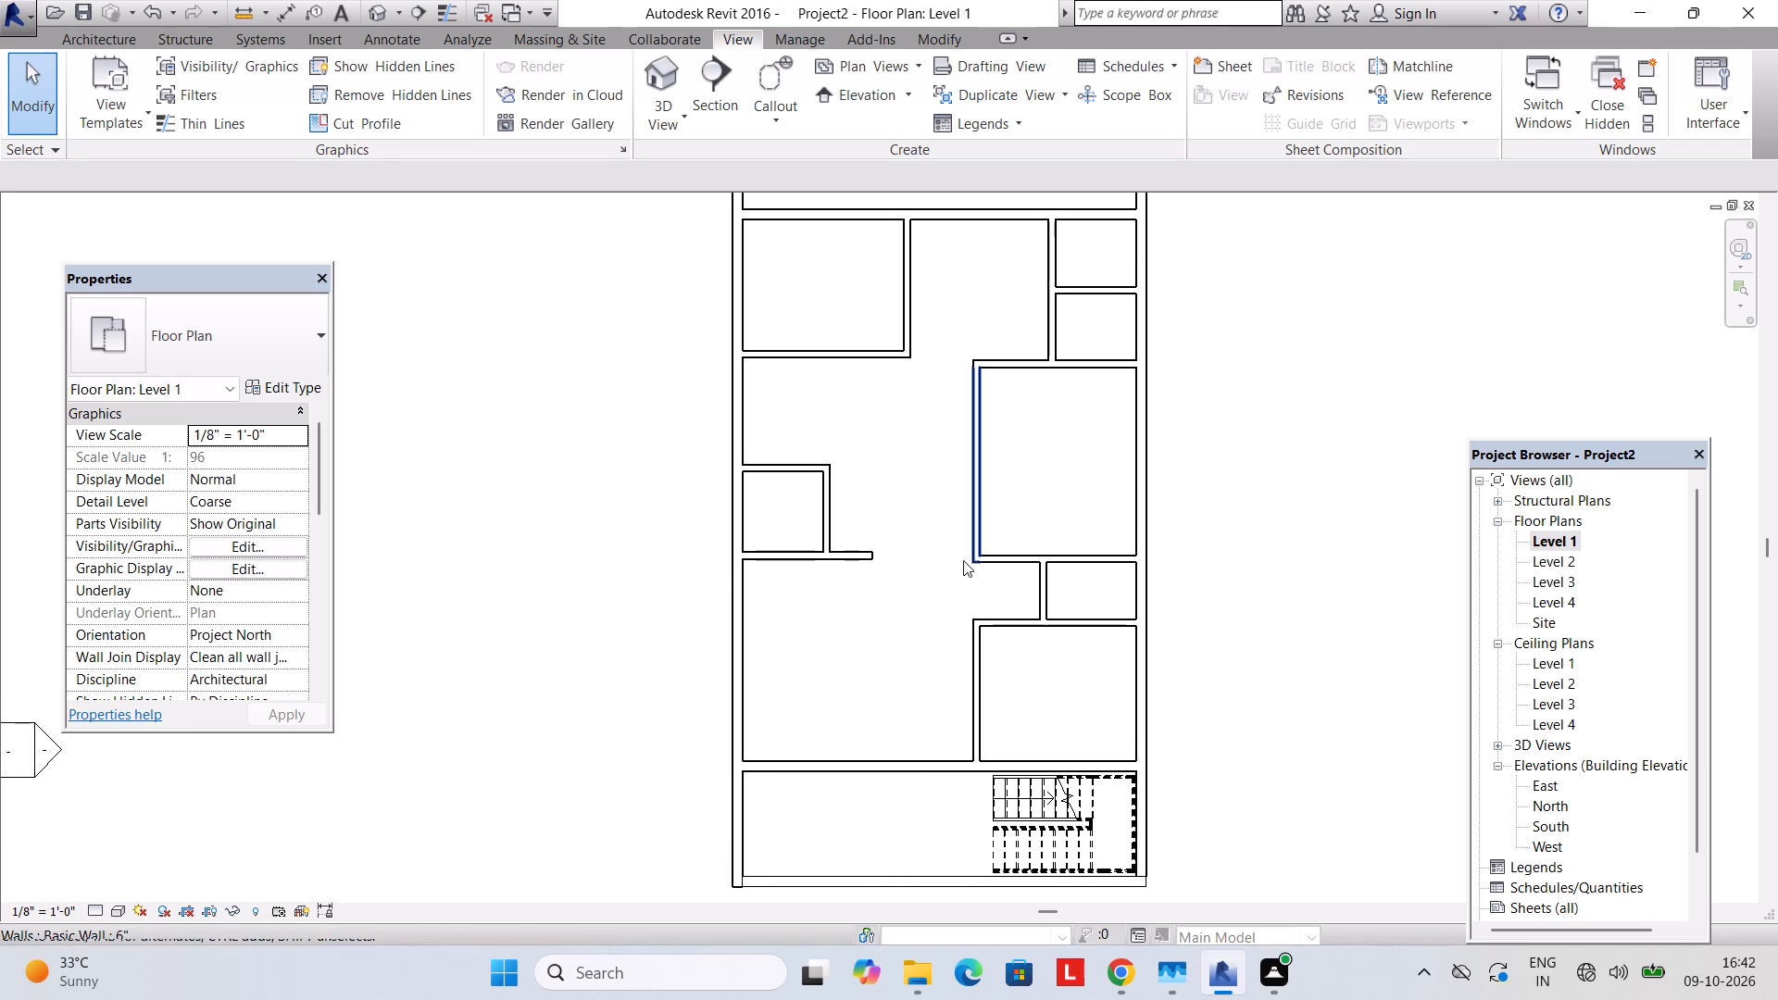
middle_click_drag(957, 637, 945, 612)
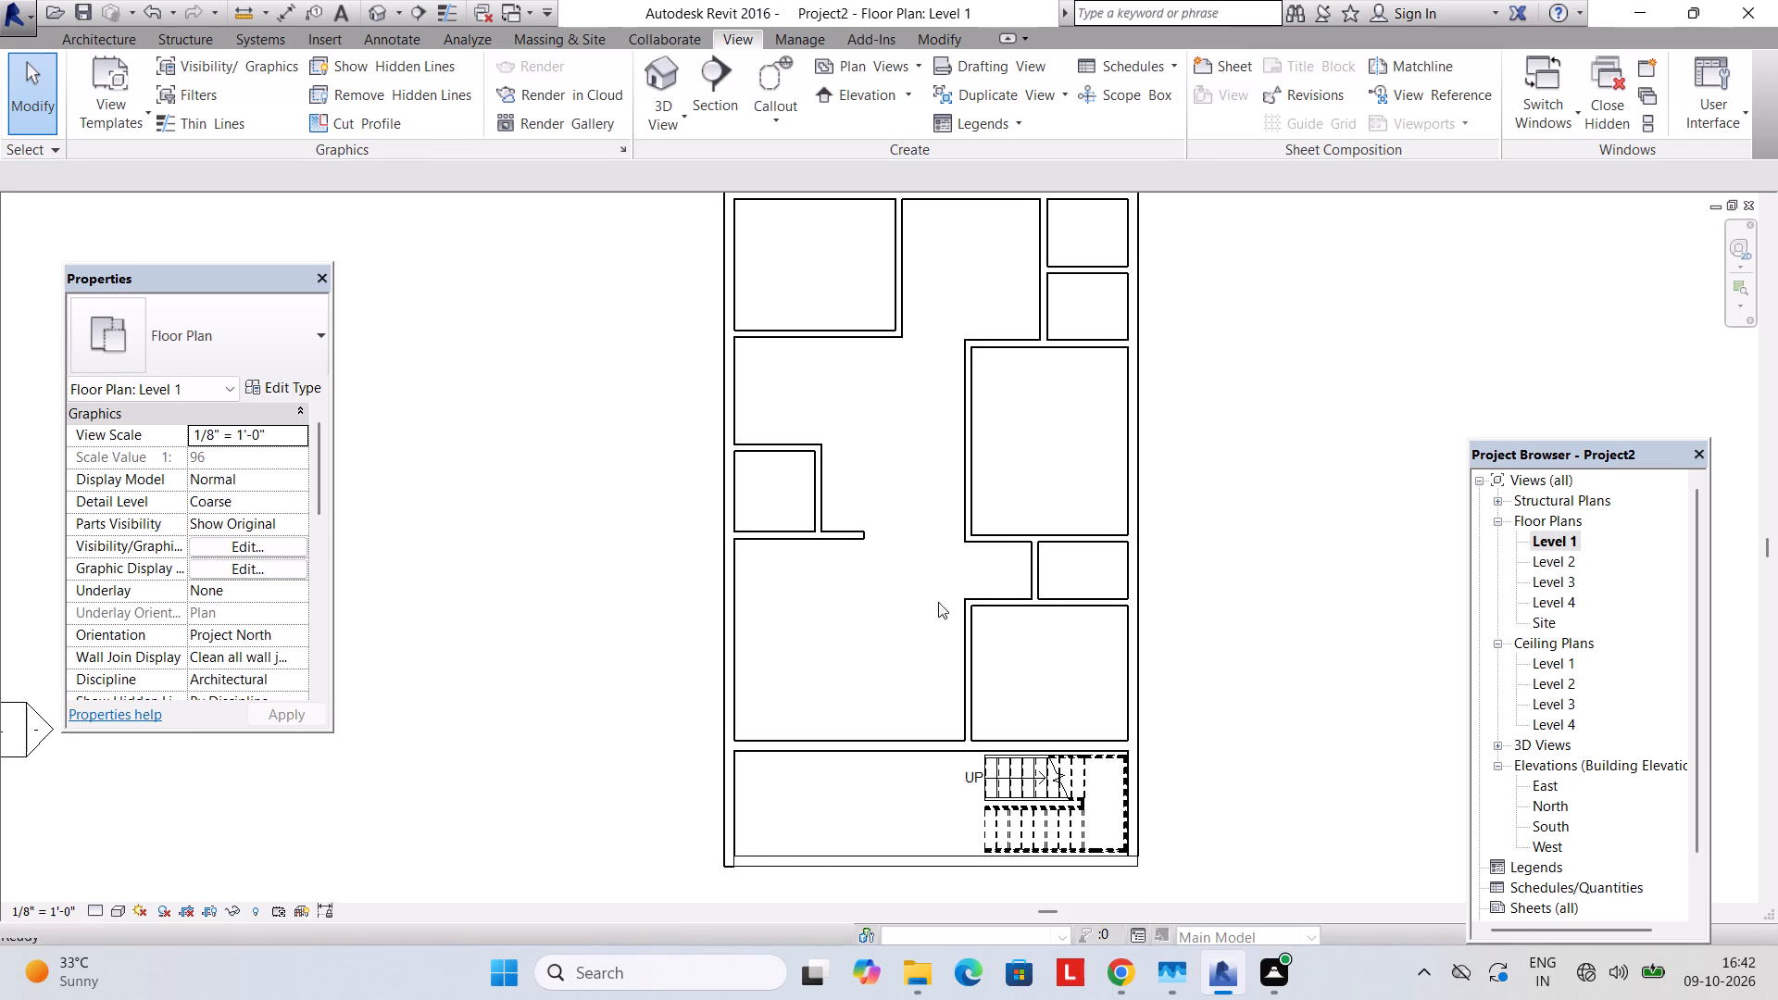
Start placing a component, choose to load a family, and browse to the Residential folder under Doors in the US Imperial library.
left_click(97, 33)
left_click(307, 119)
left_click(332, 154)
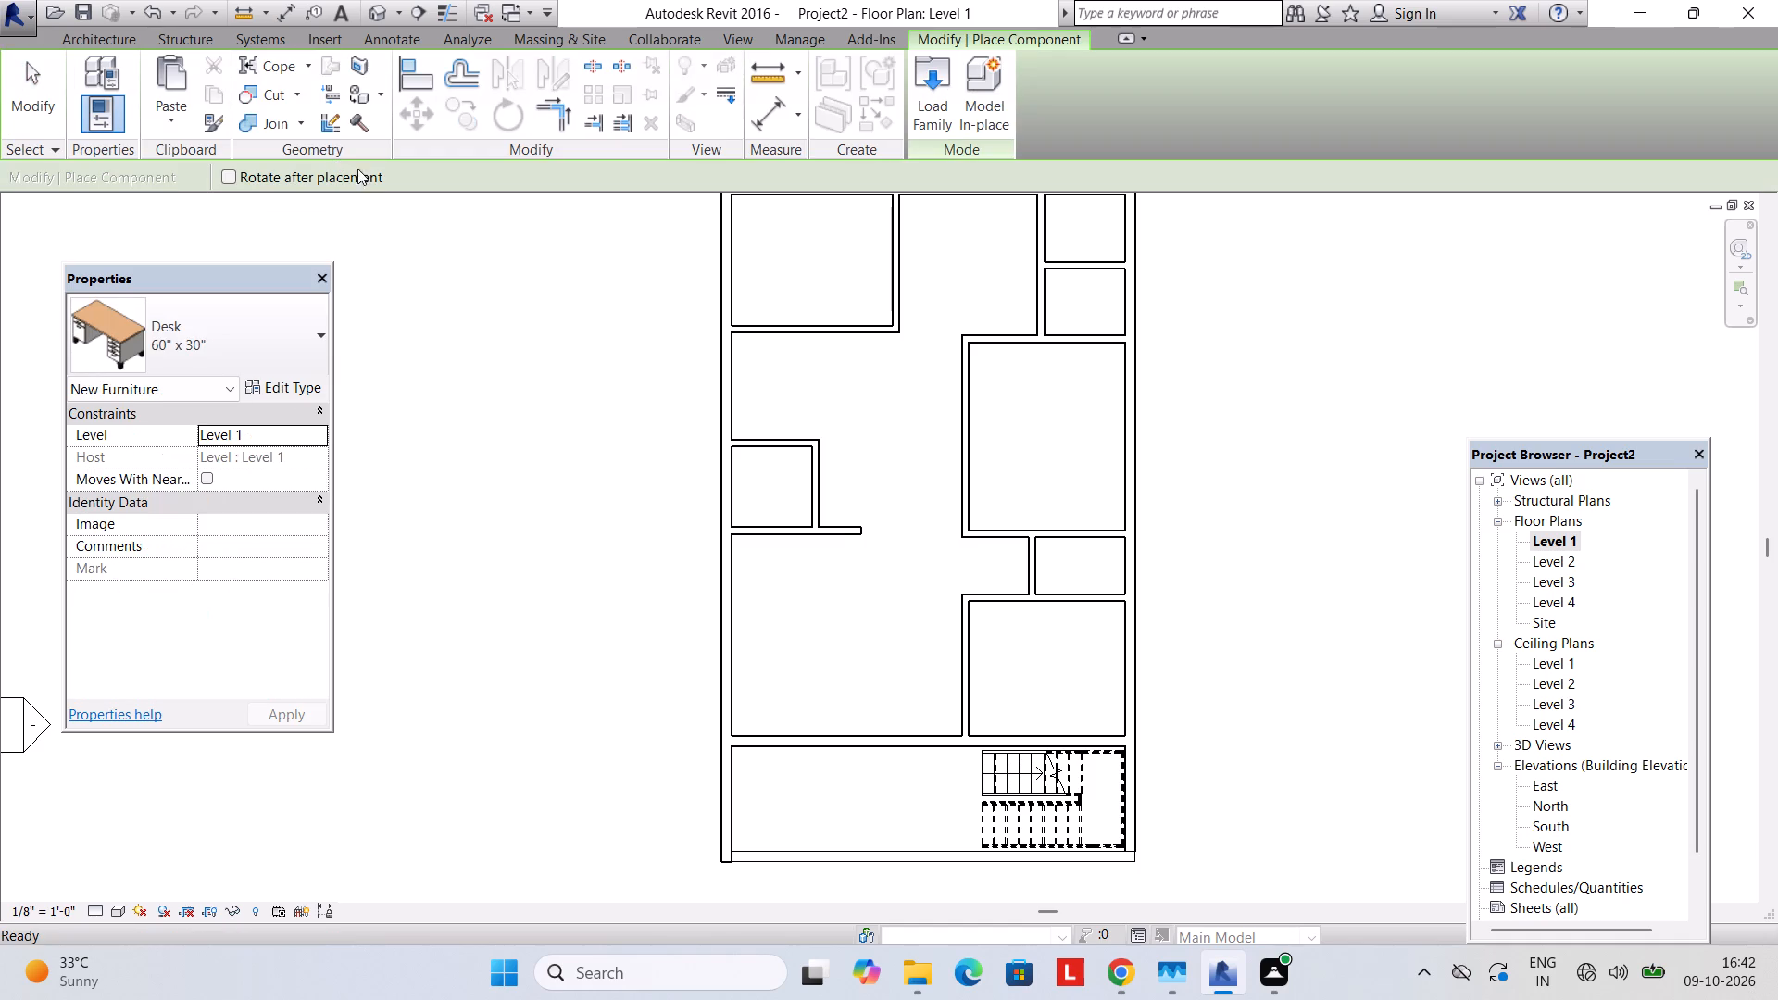
left_click(928, 108)
left_click(720, 247)
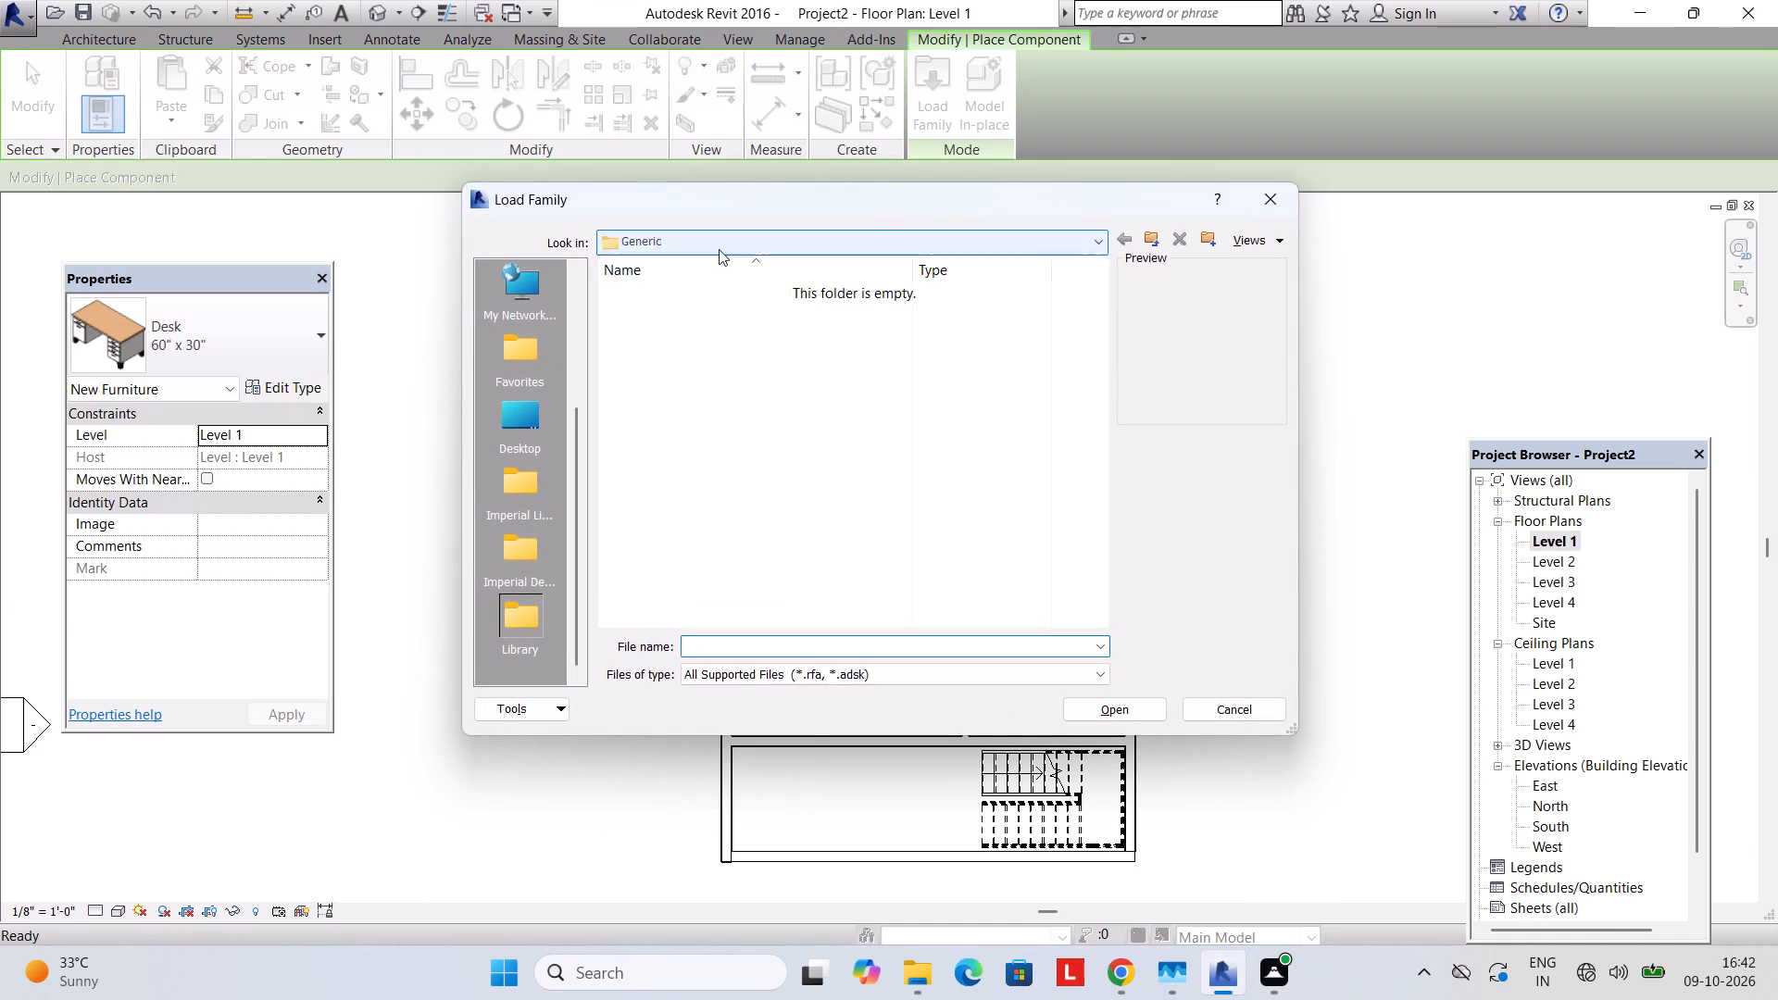
left_click(743, 378)
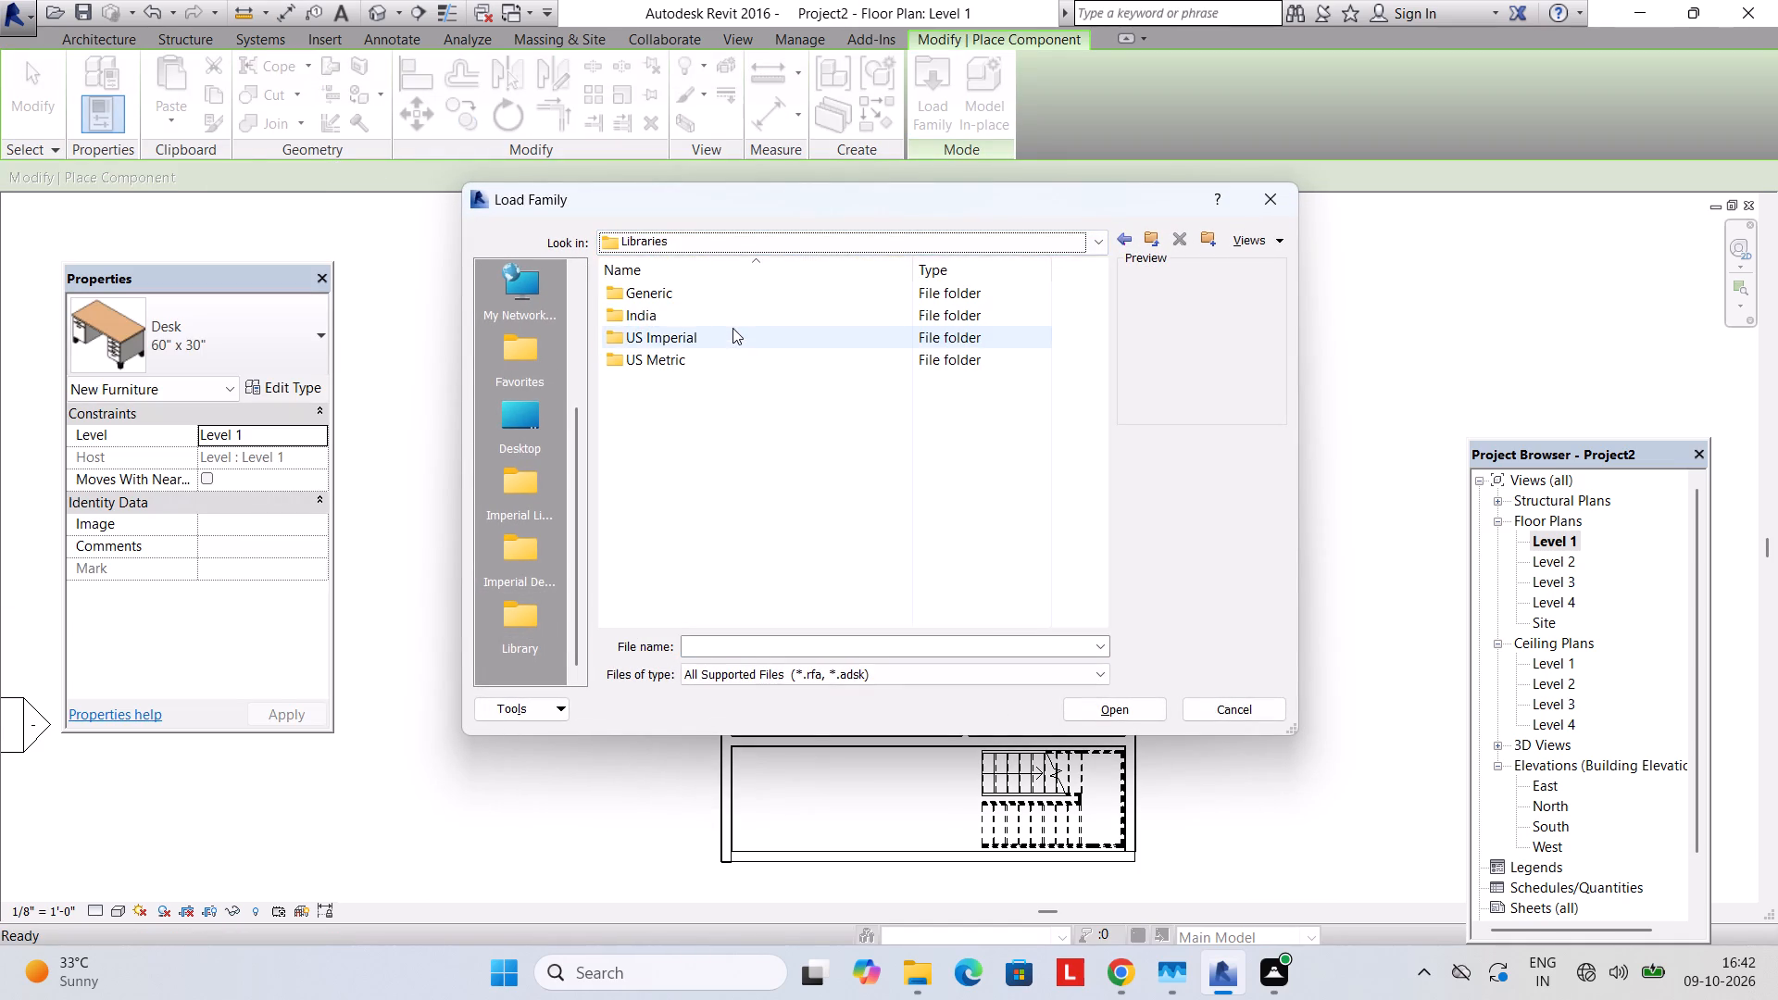
double_click(732, 328)
double_click(673, 501)
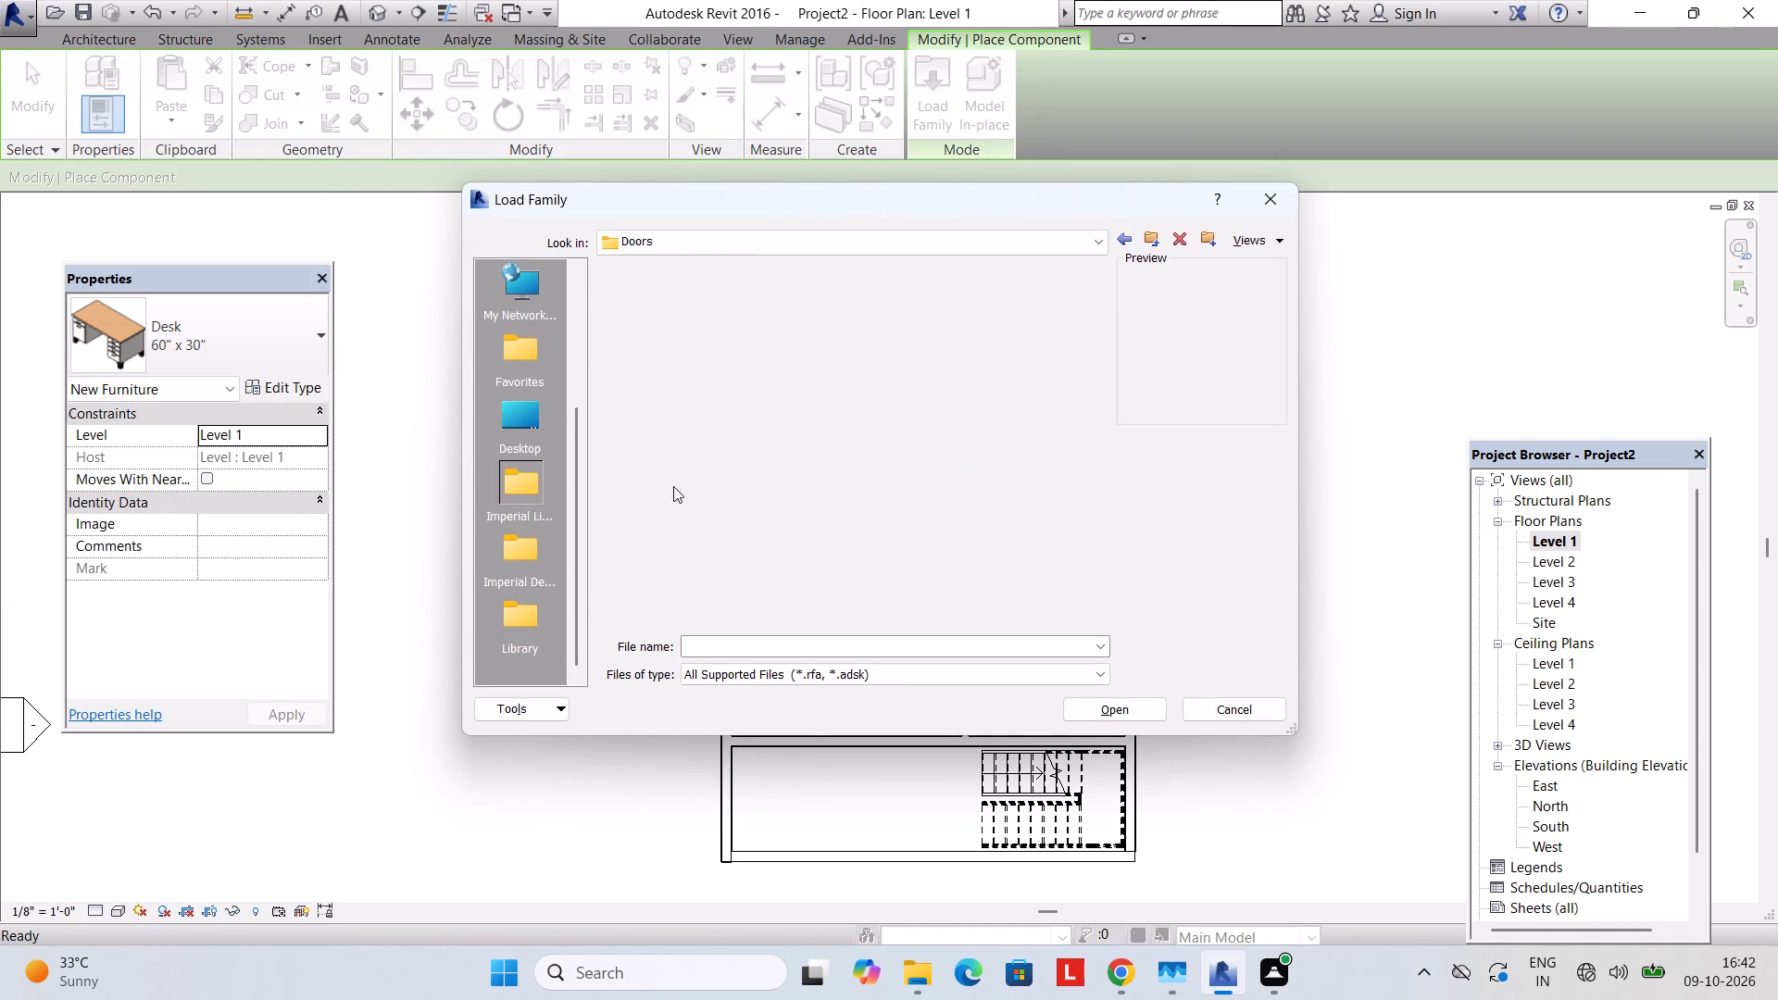
left_click(733, 313)
left_click(715, 348)
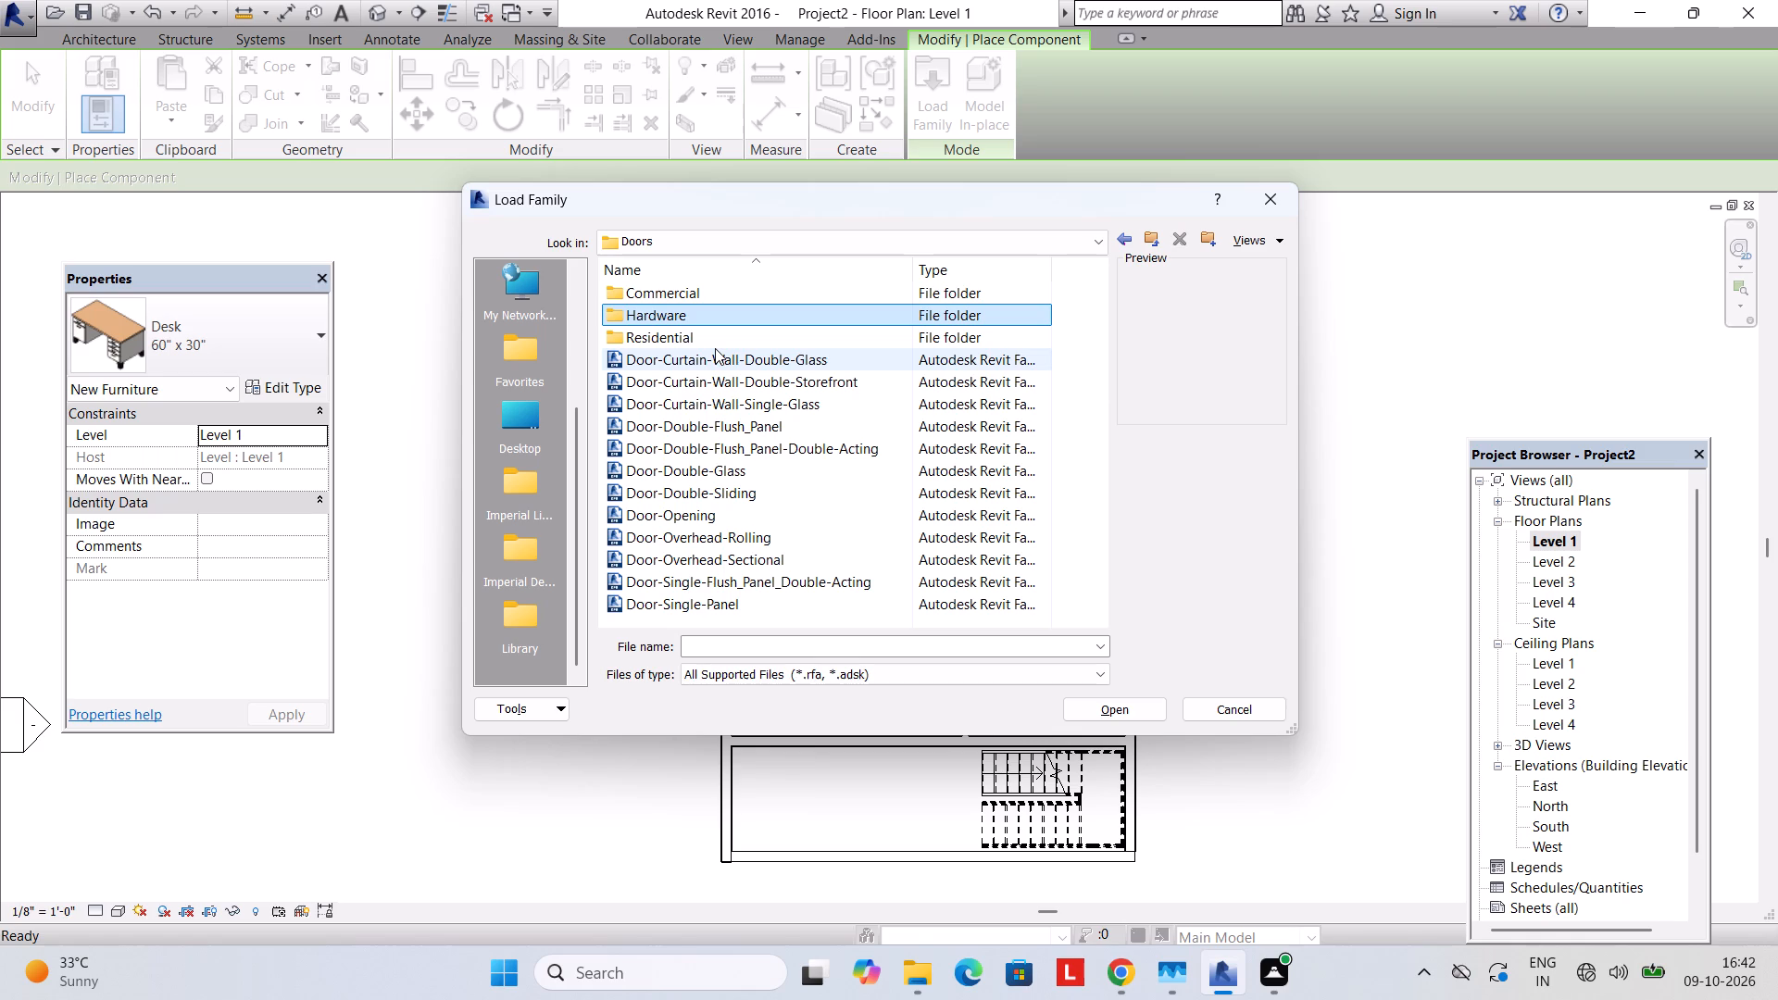
double_click(714, 344)
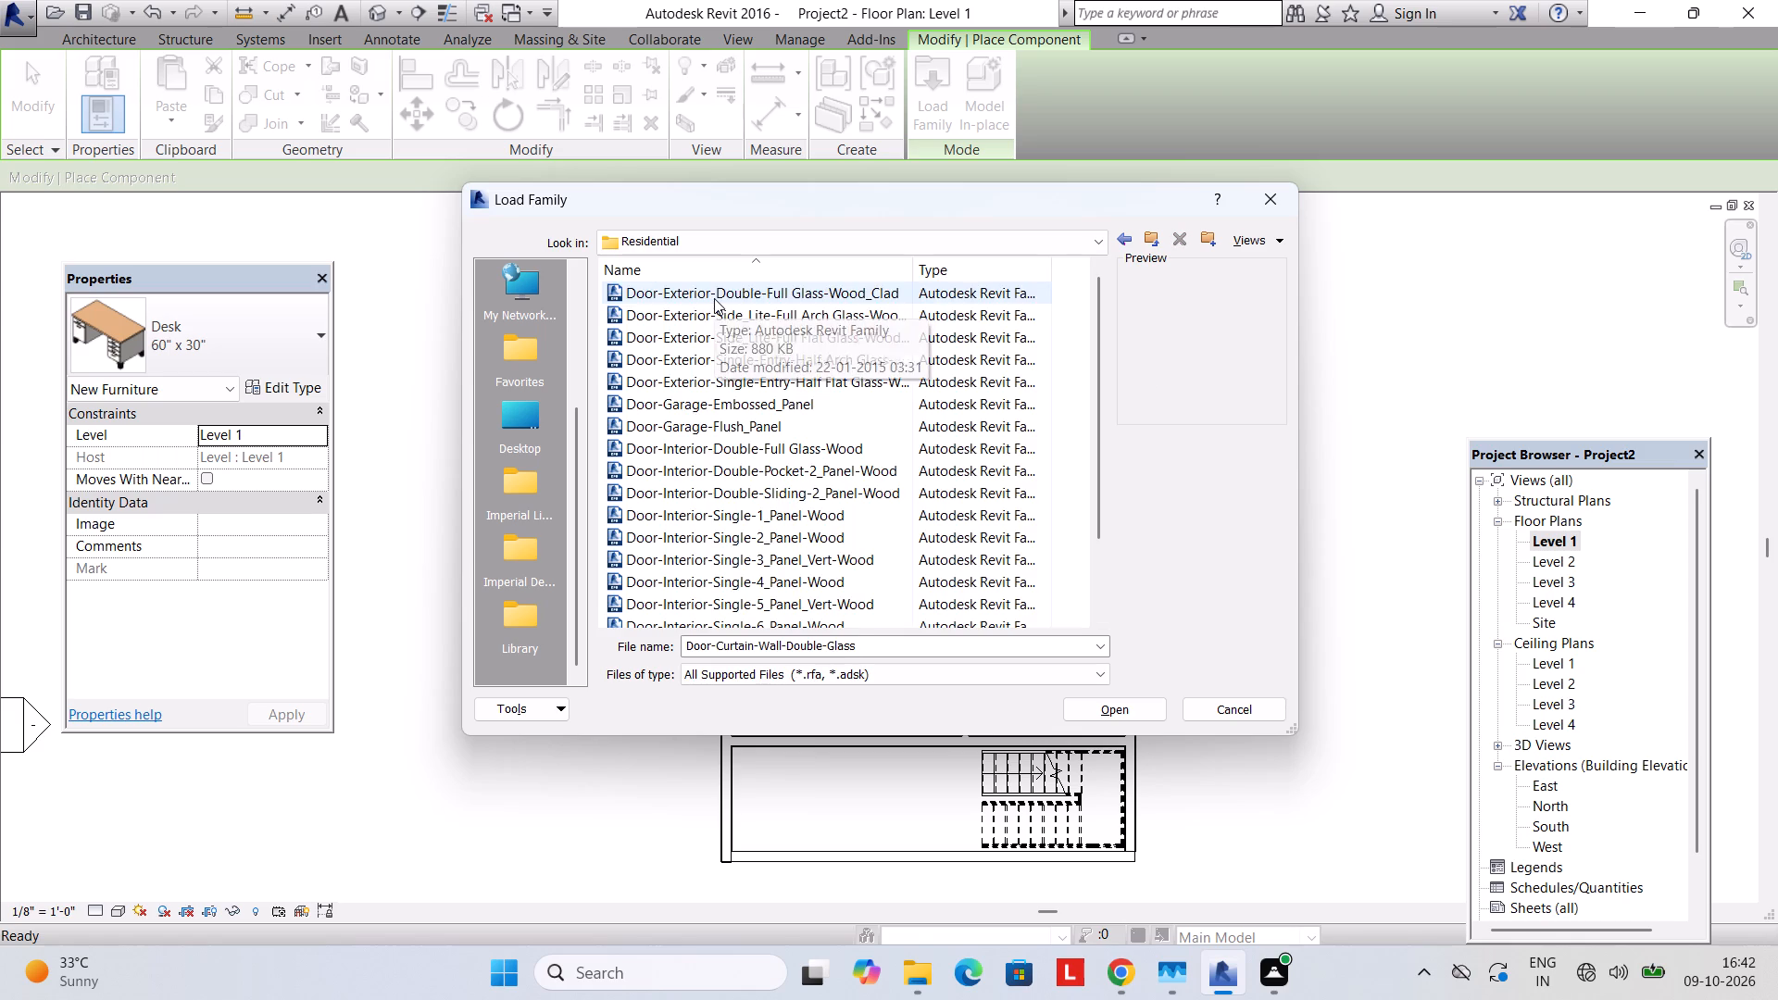
Preview the exterior, garage and interior double door families in the Residential folder to compare their designs.
left_click(714, 298)
left_click(718, 311)
left_click(719, 334)
left_click(721, 350)
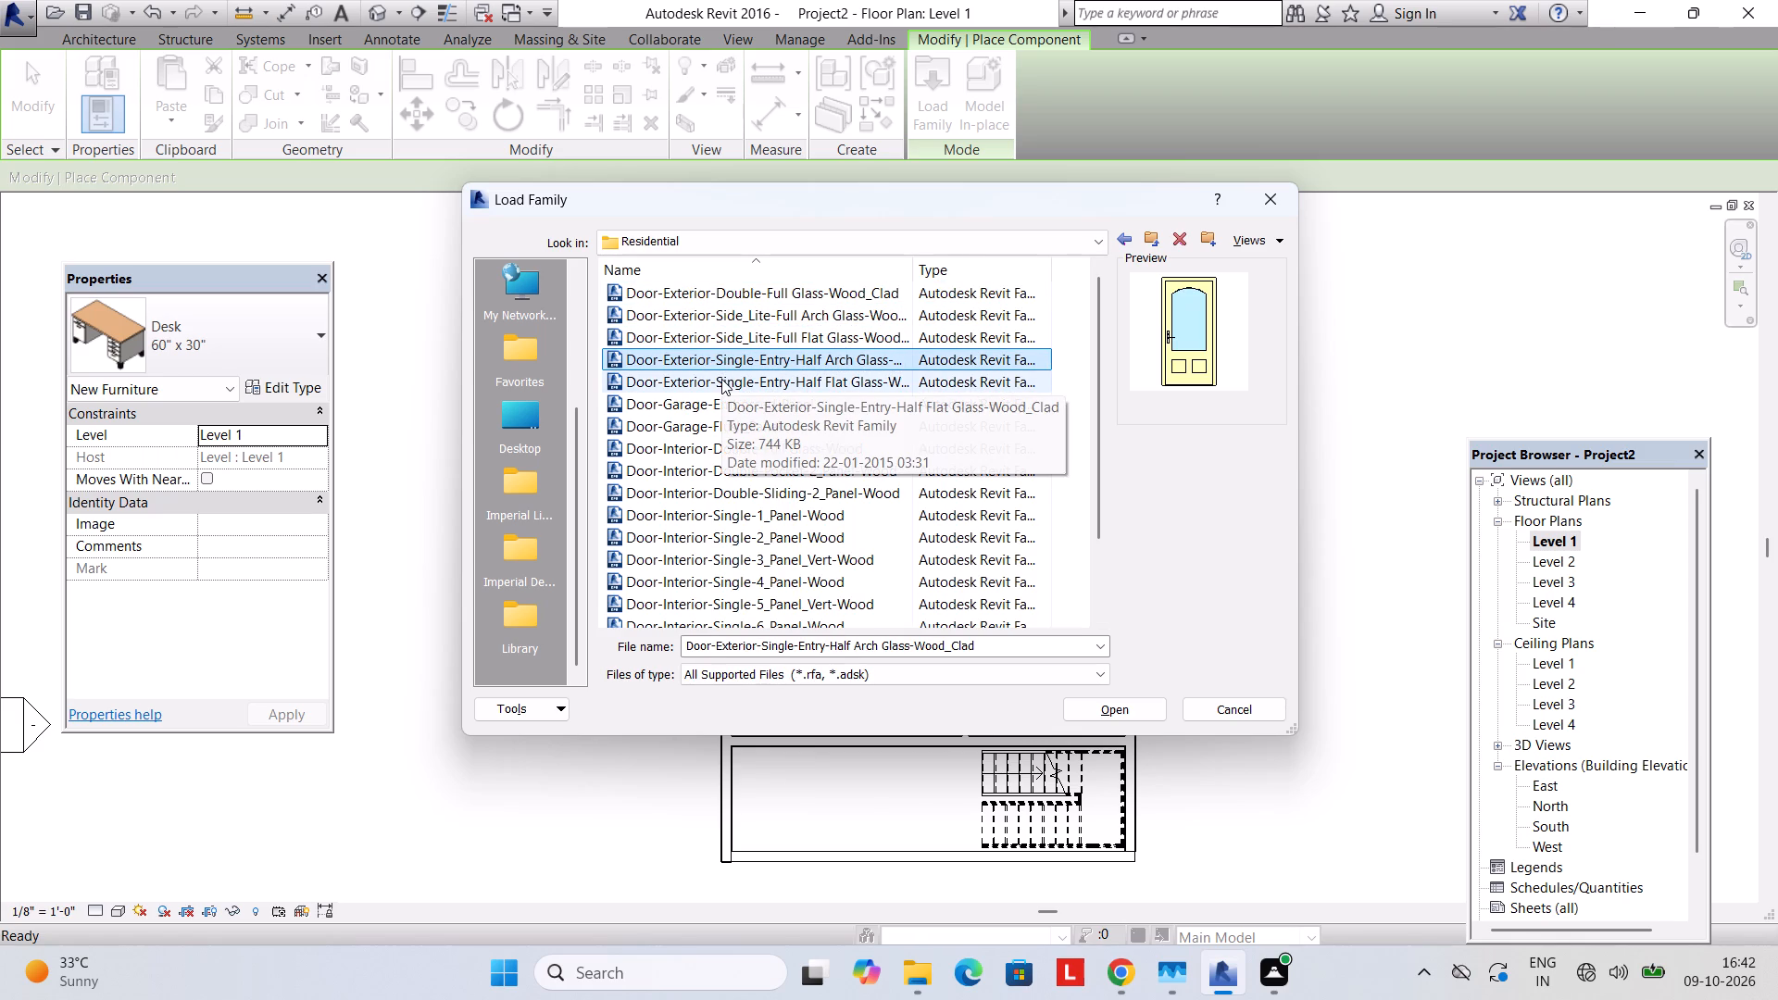
left_click(724, 379)
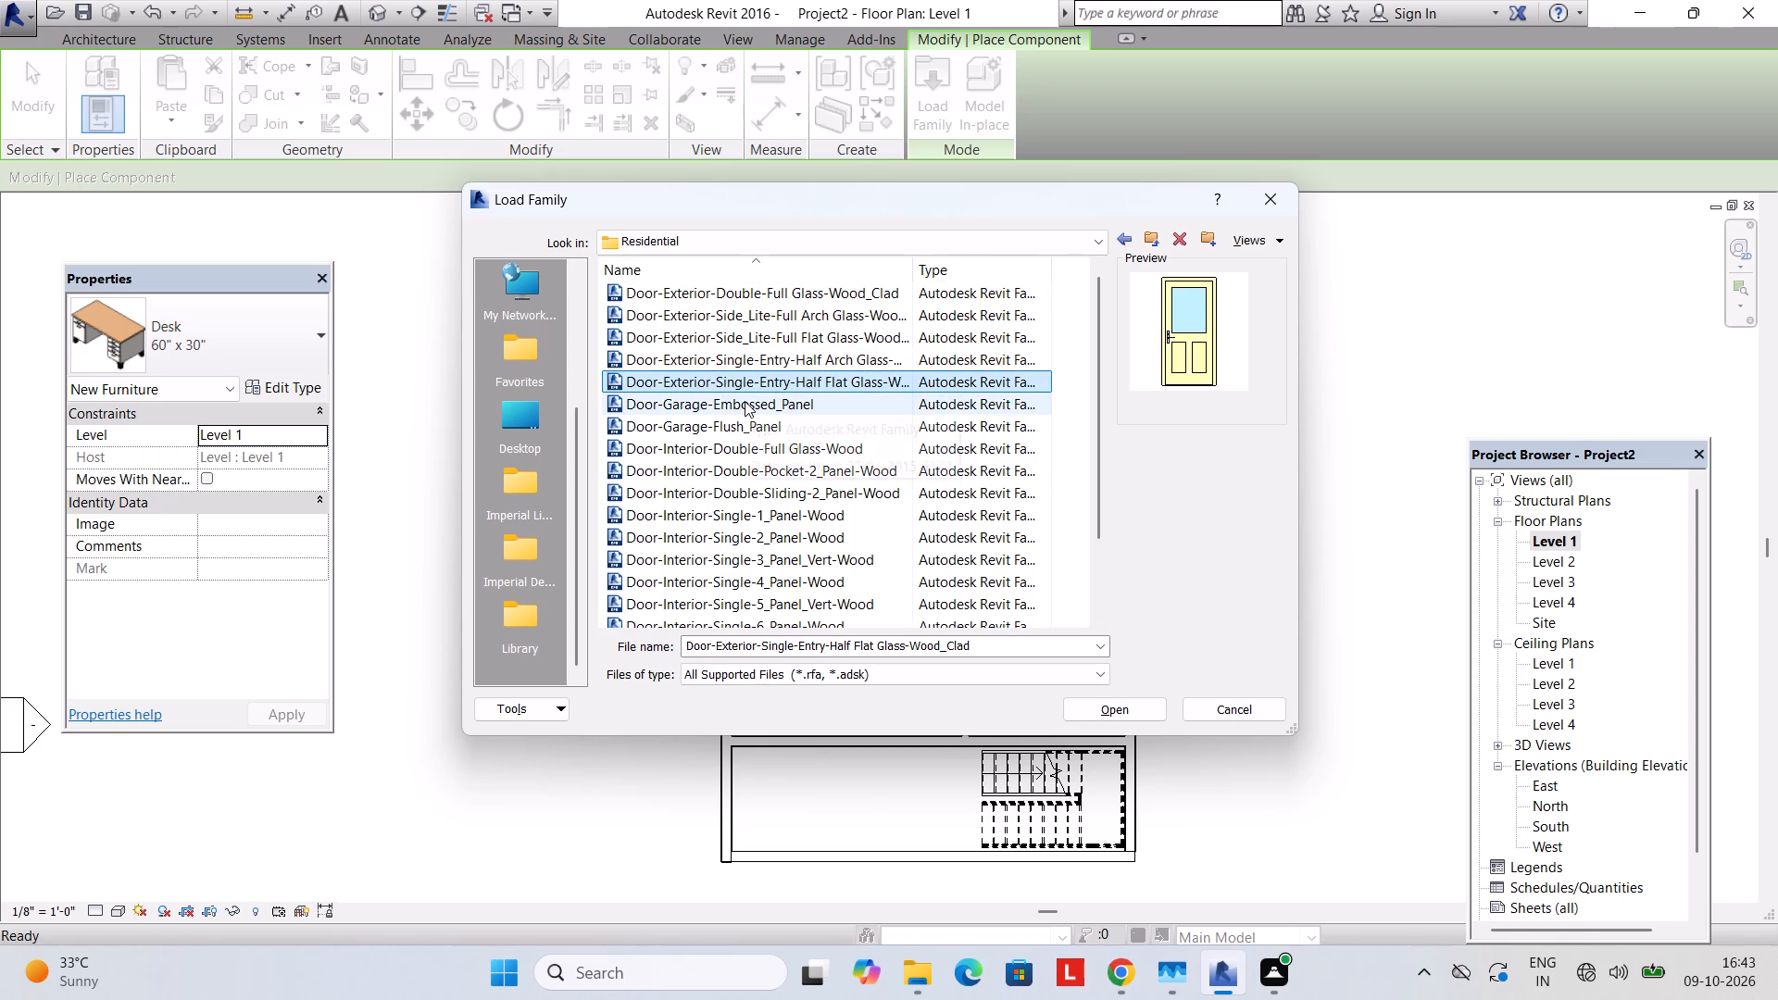
left_click(745, 400)
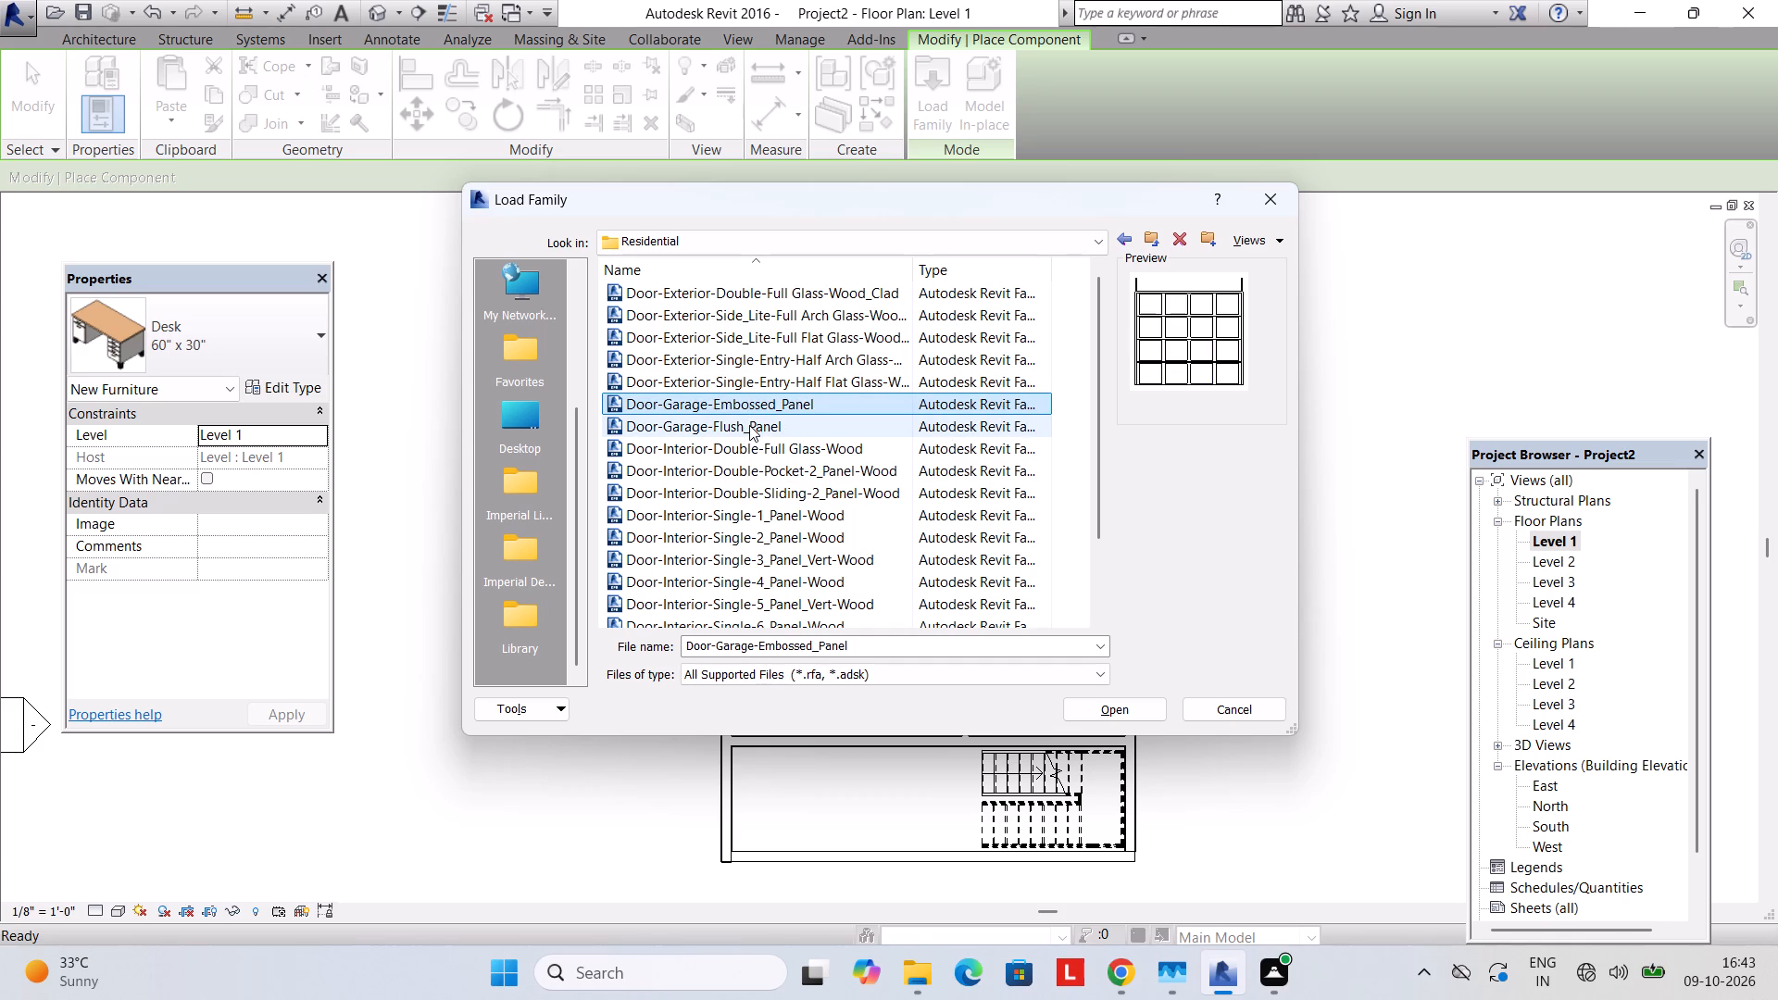
left_click(749, 425)
left_click(751, 432)
left_click(756, 450)
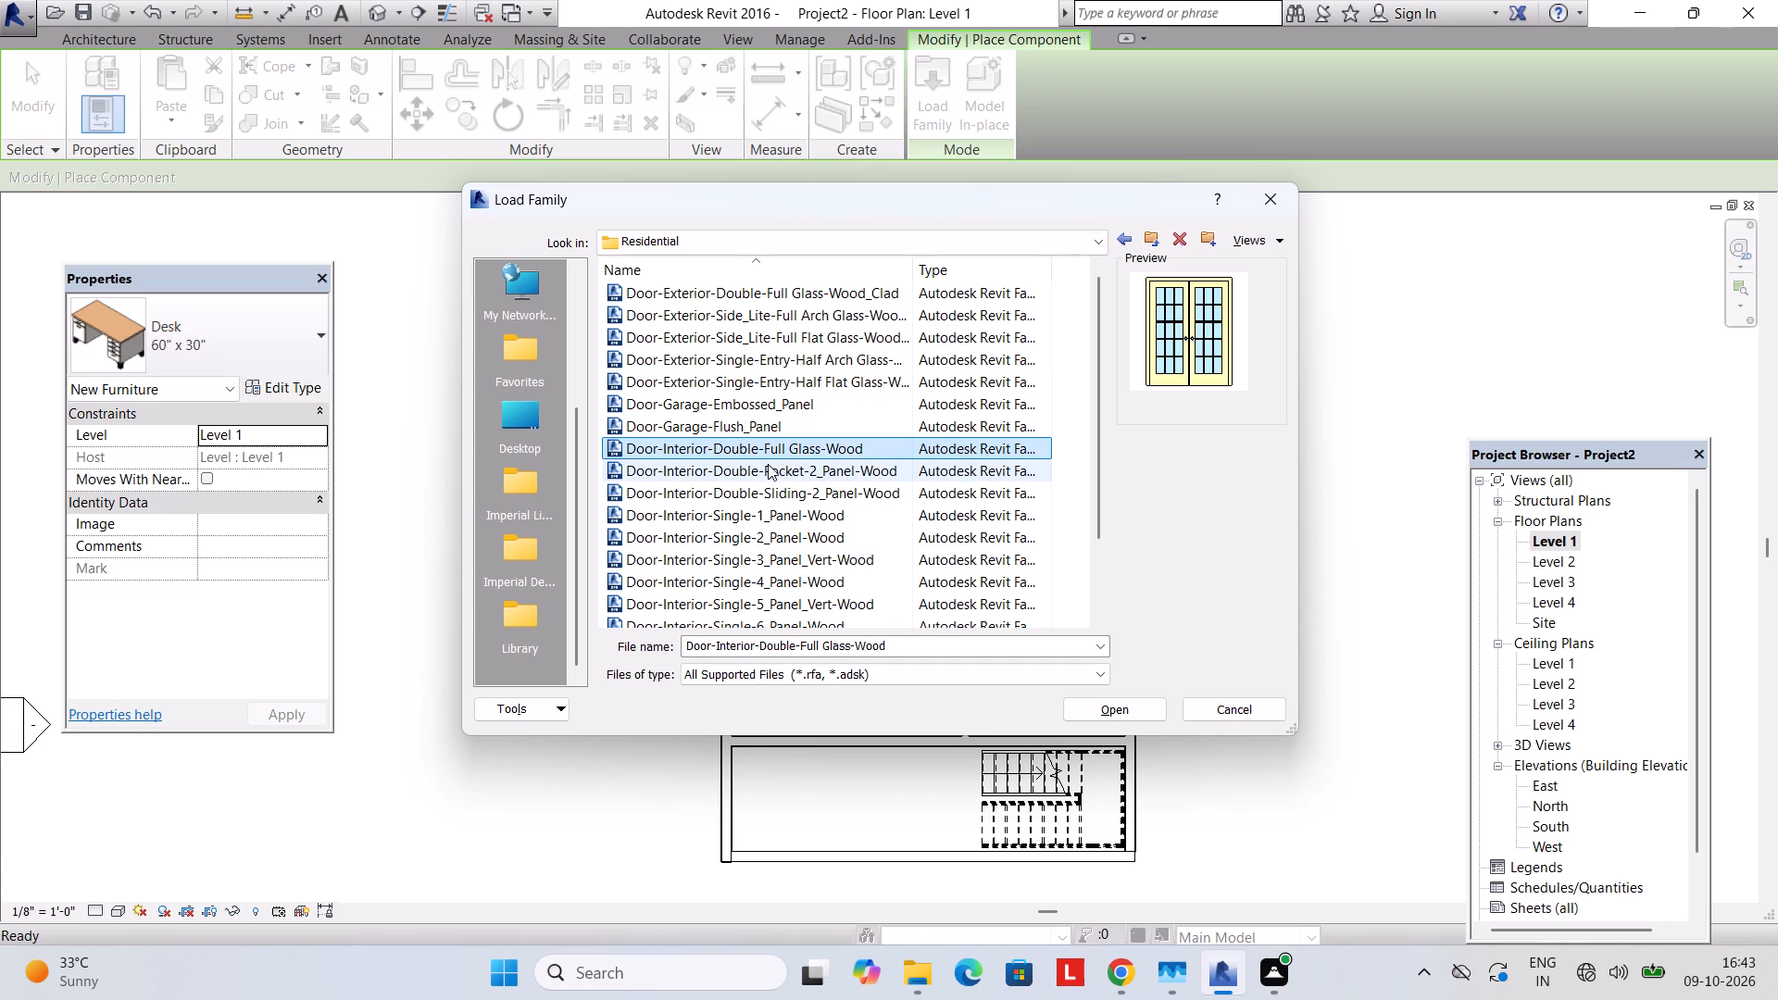
left_click(766, 466)
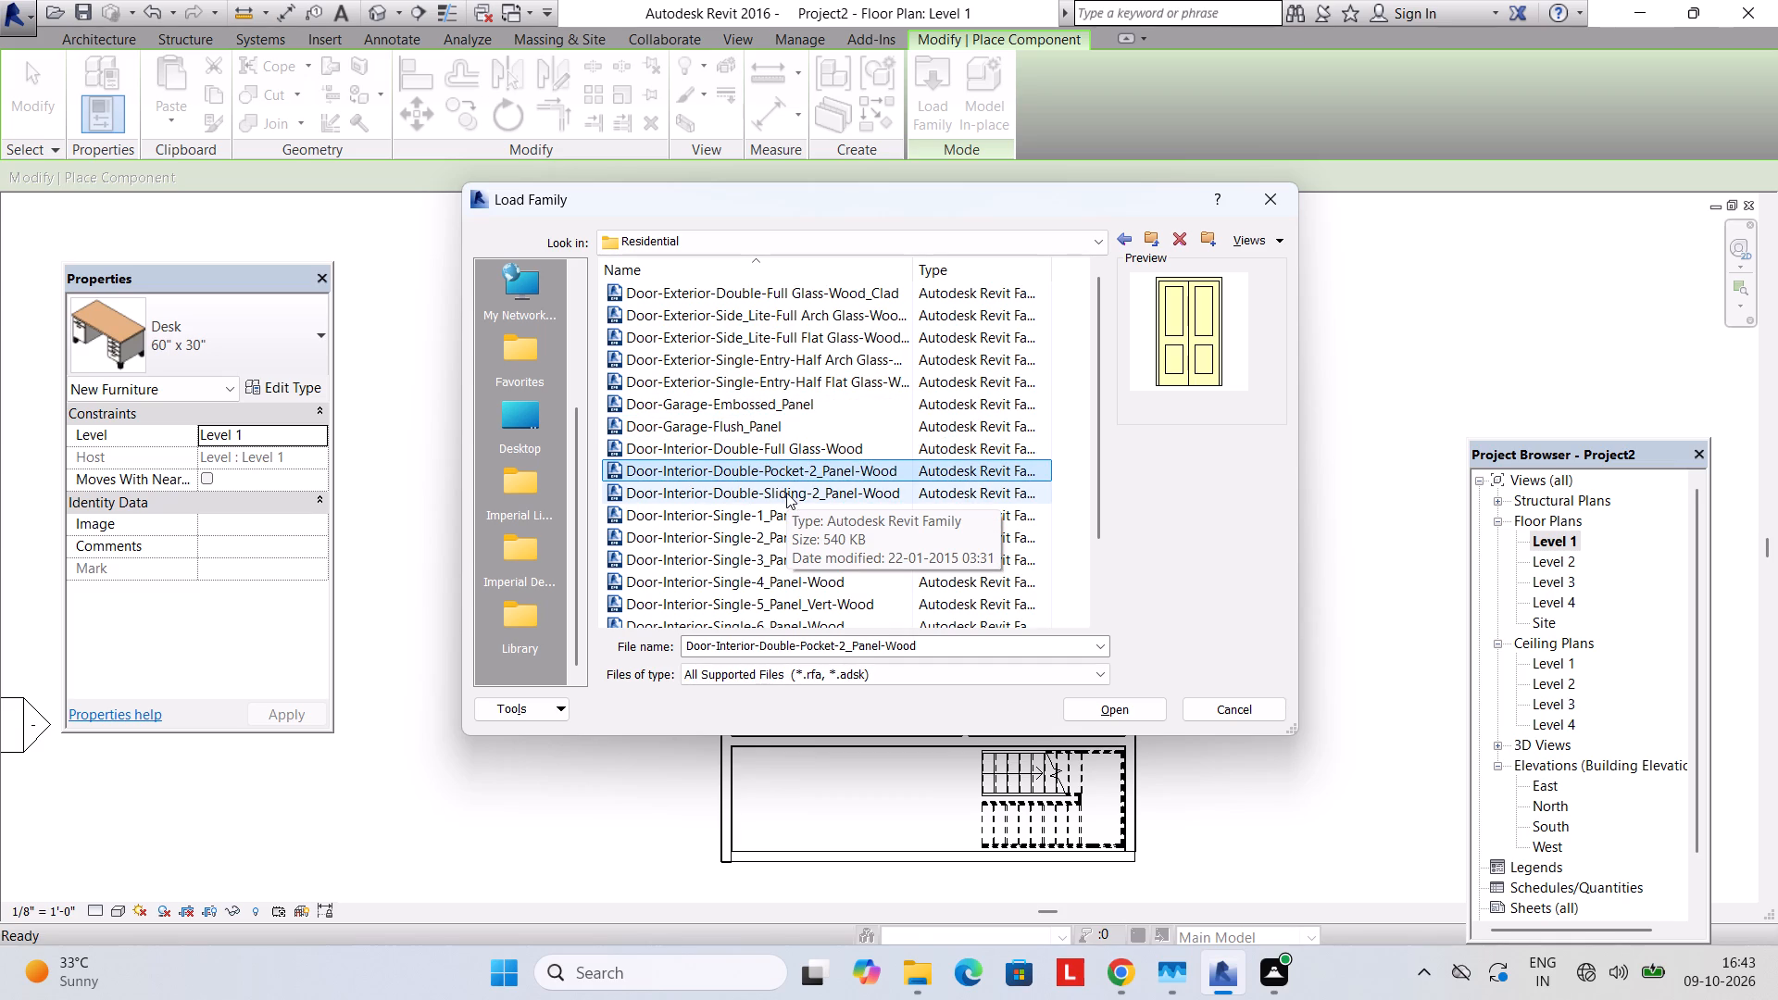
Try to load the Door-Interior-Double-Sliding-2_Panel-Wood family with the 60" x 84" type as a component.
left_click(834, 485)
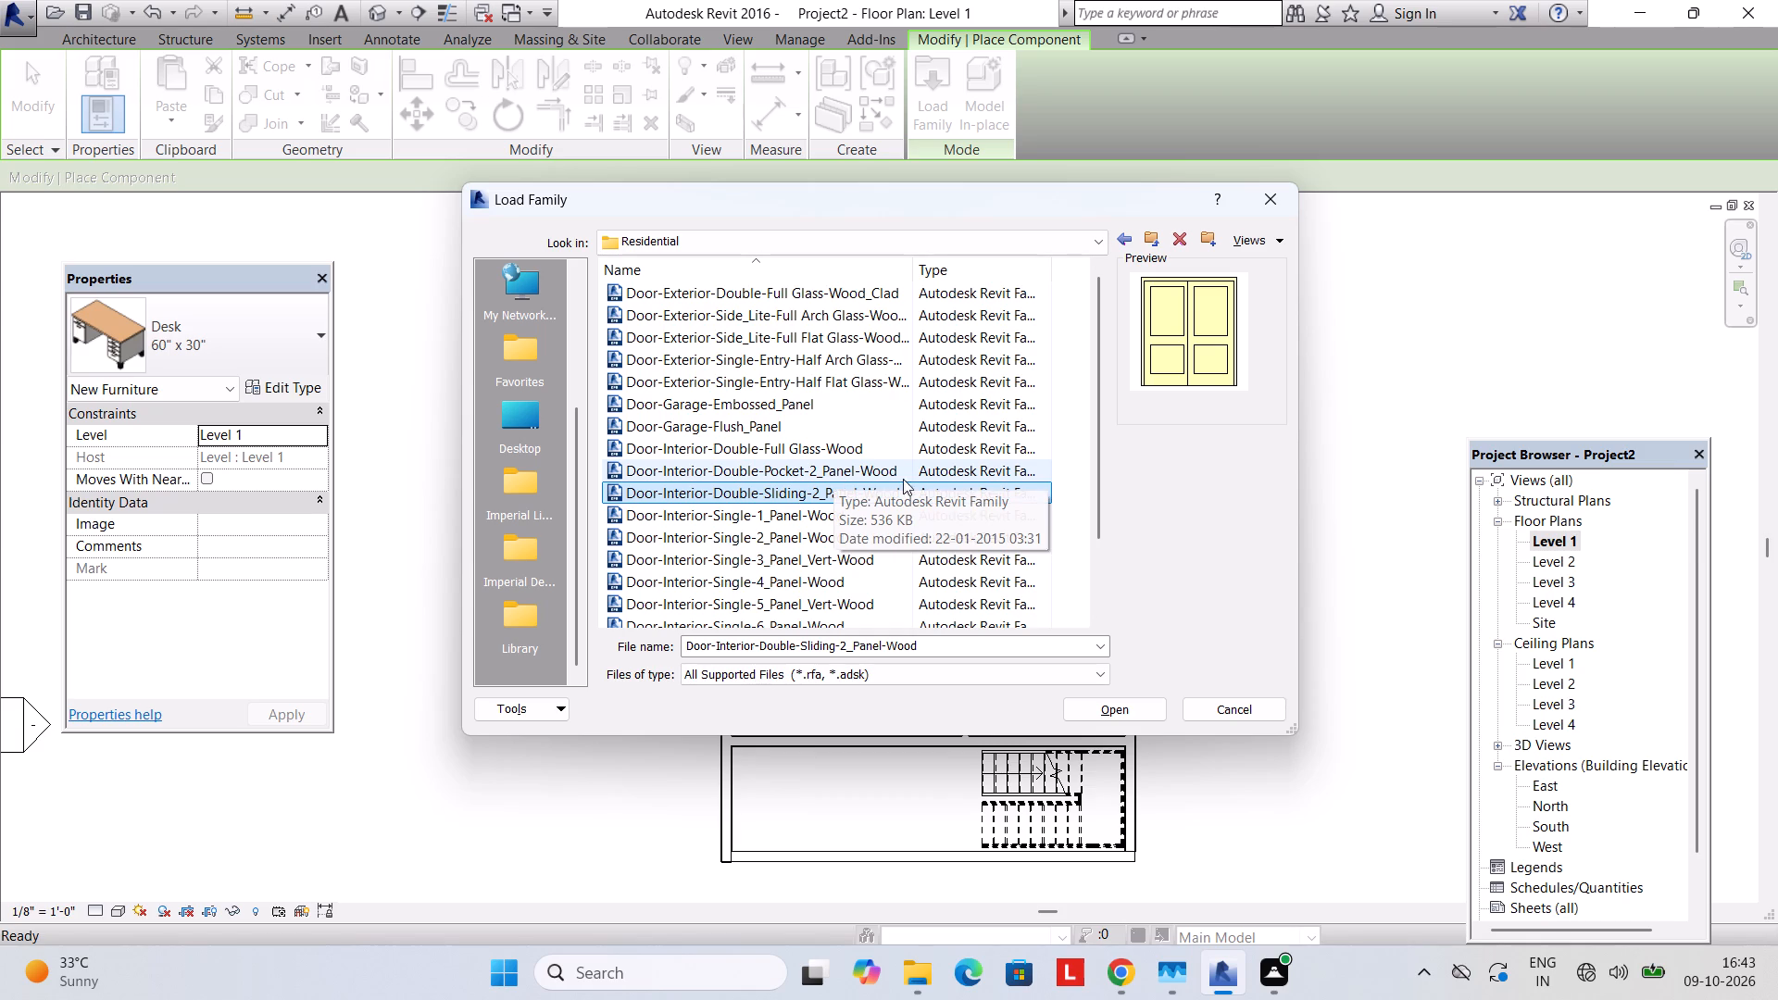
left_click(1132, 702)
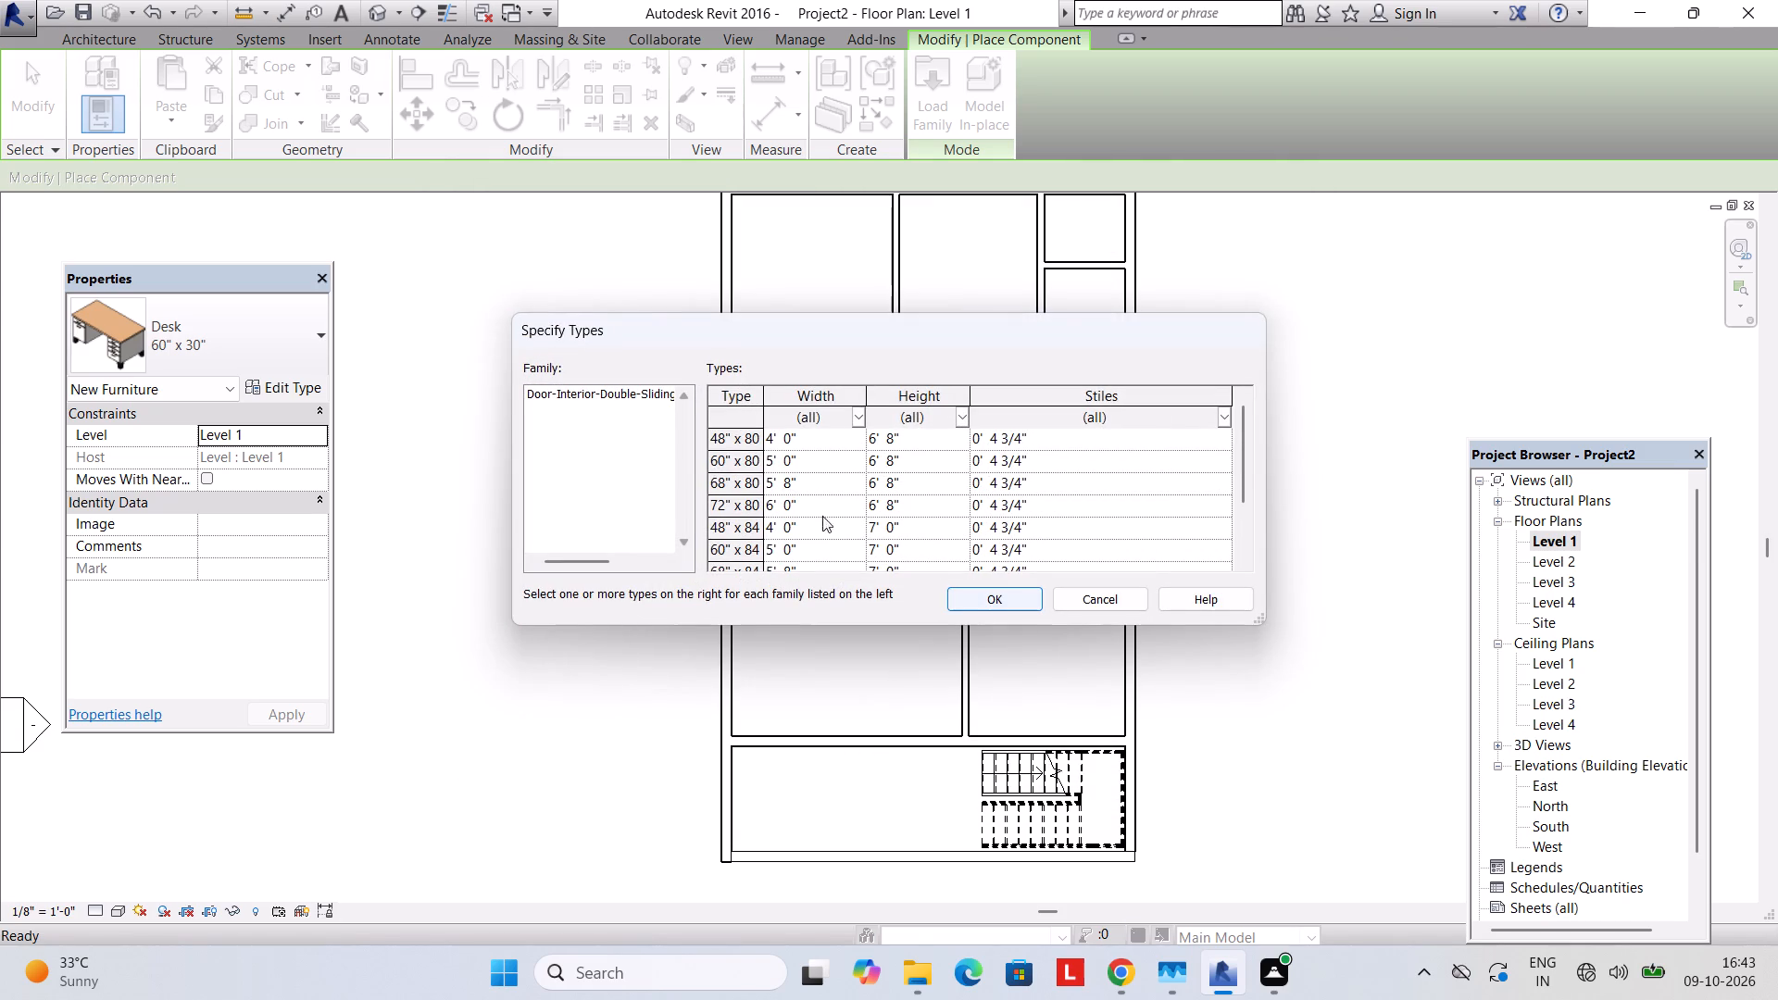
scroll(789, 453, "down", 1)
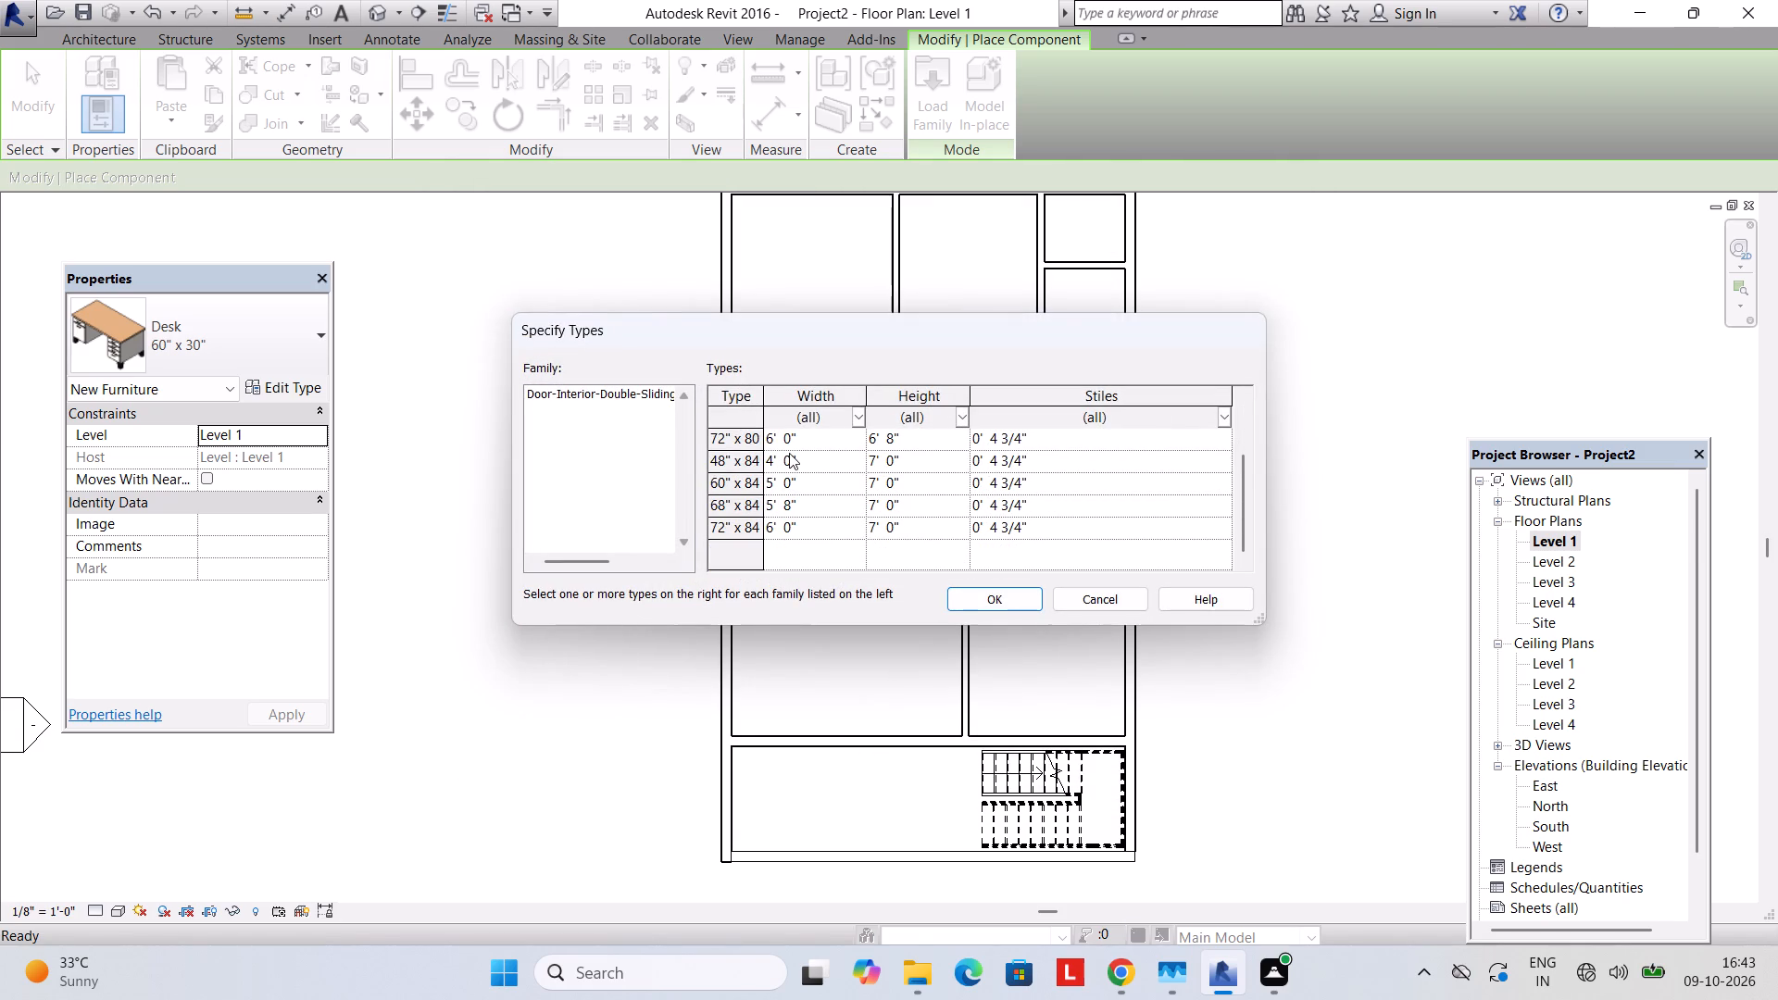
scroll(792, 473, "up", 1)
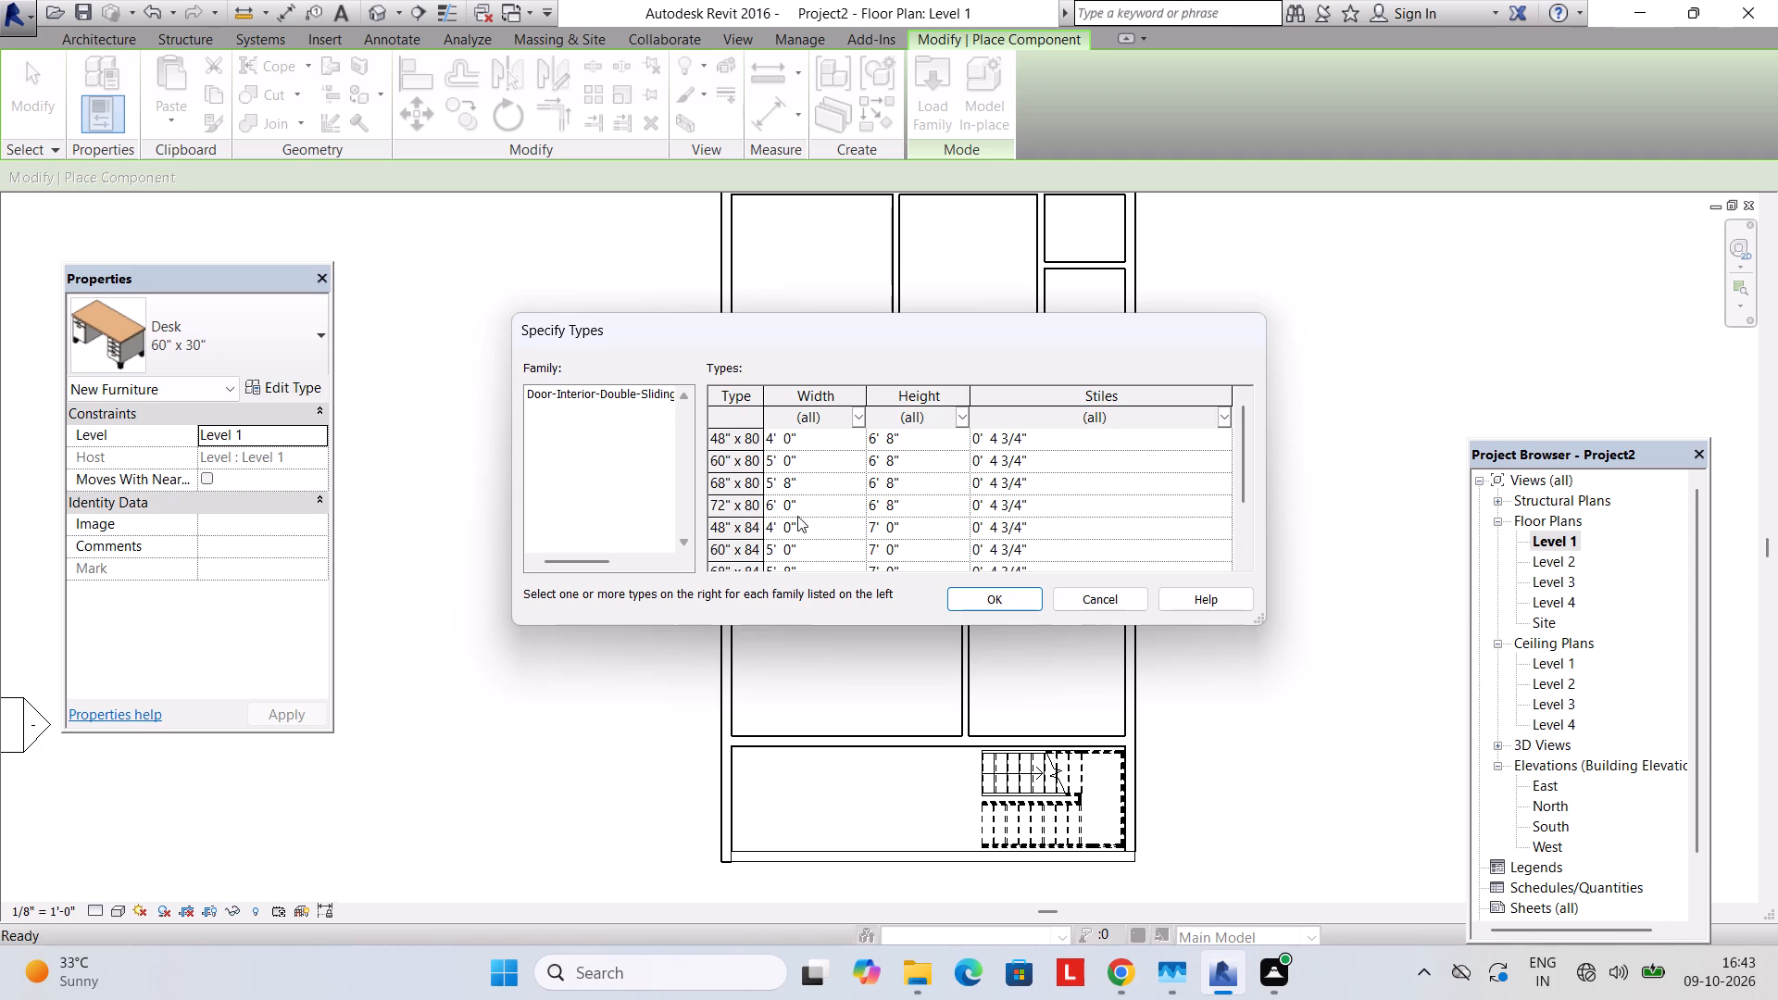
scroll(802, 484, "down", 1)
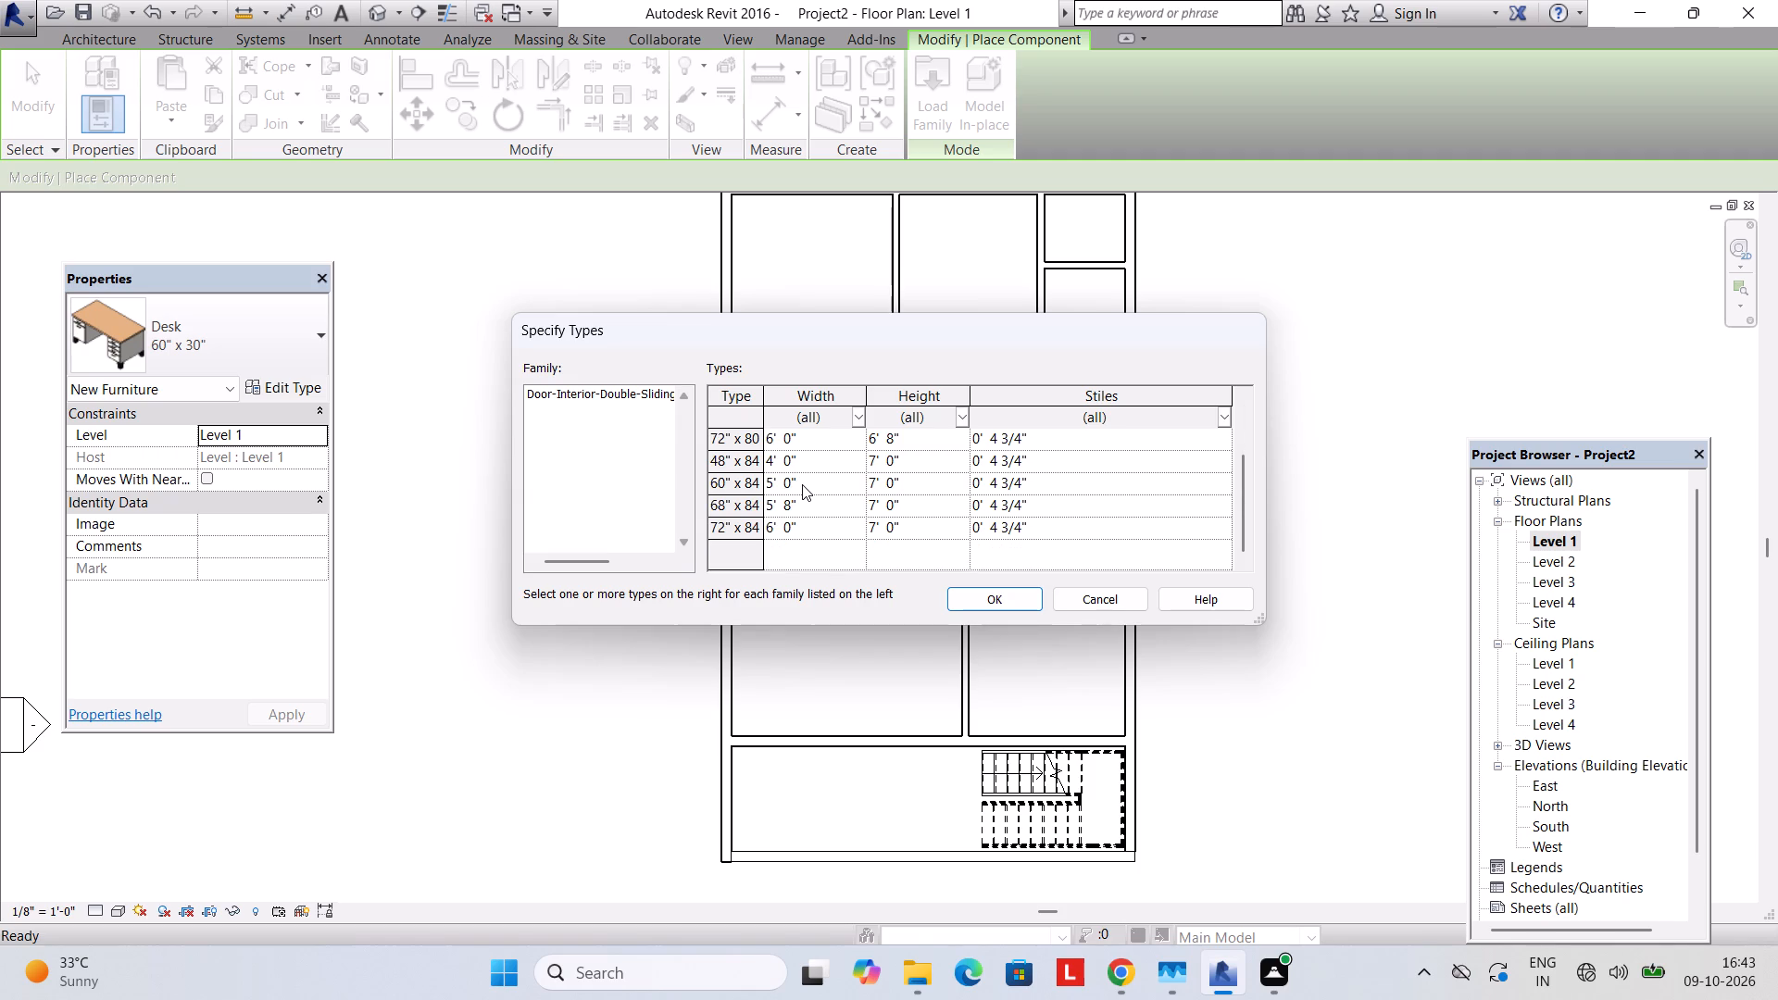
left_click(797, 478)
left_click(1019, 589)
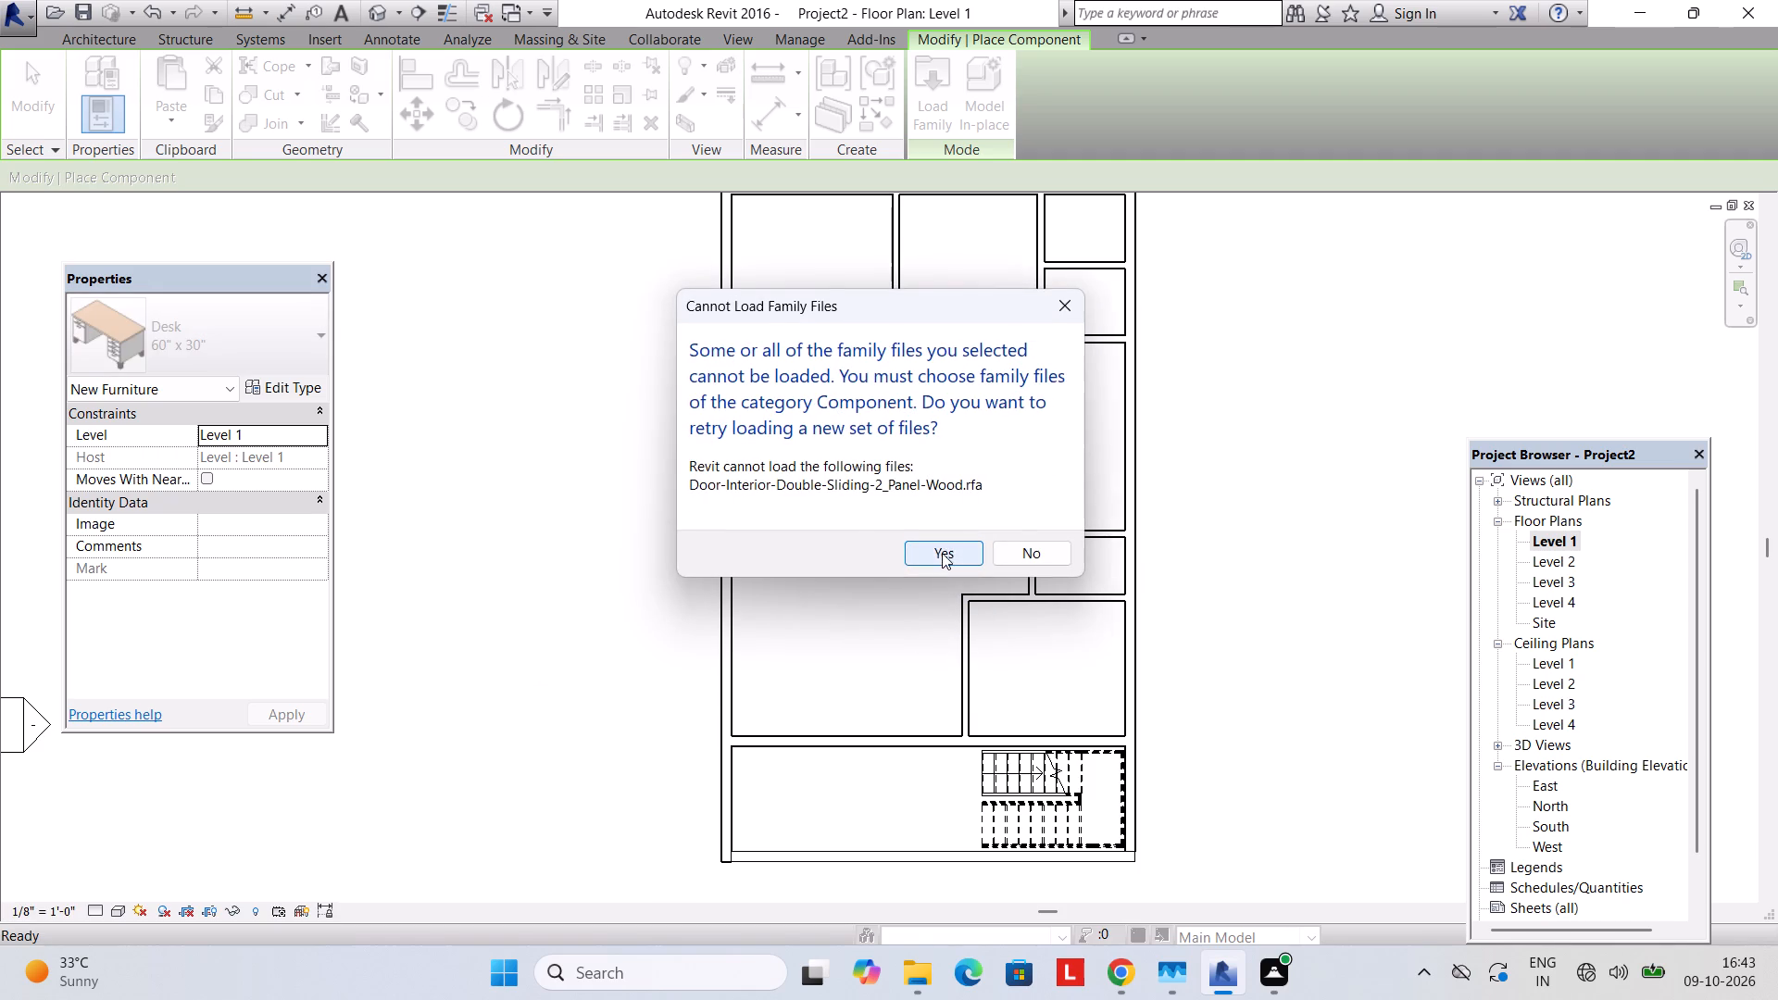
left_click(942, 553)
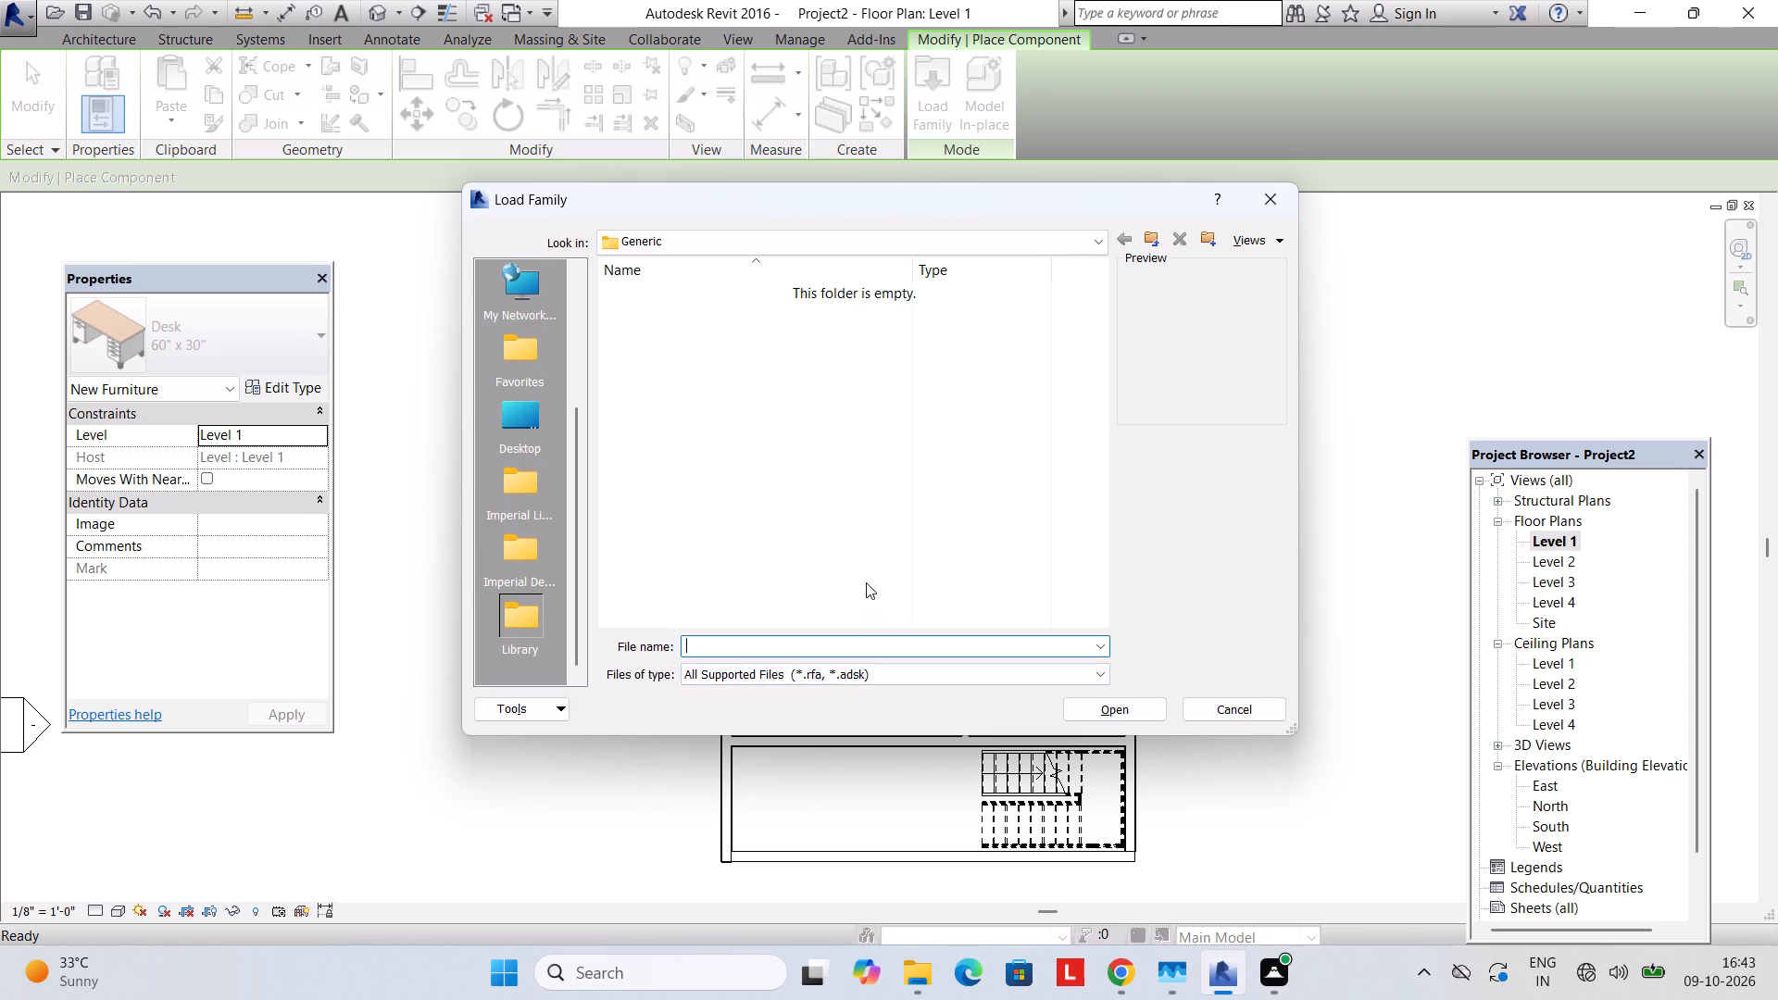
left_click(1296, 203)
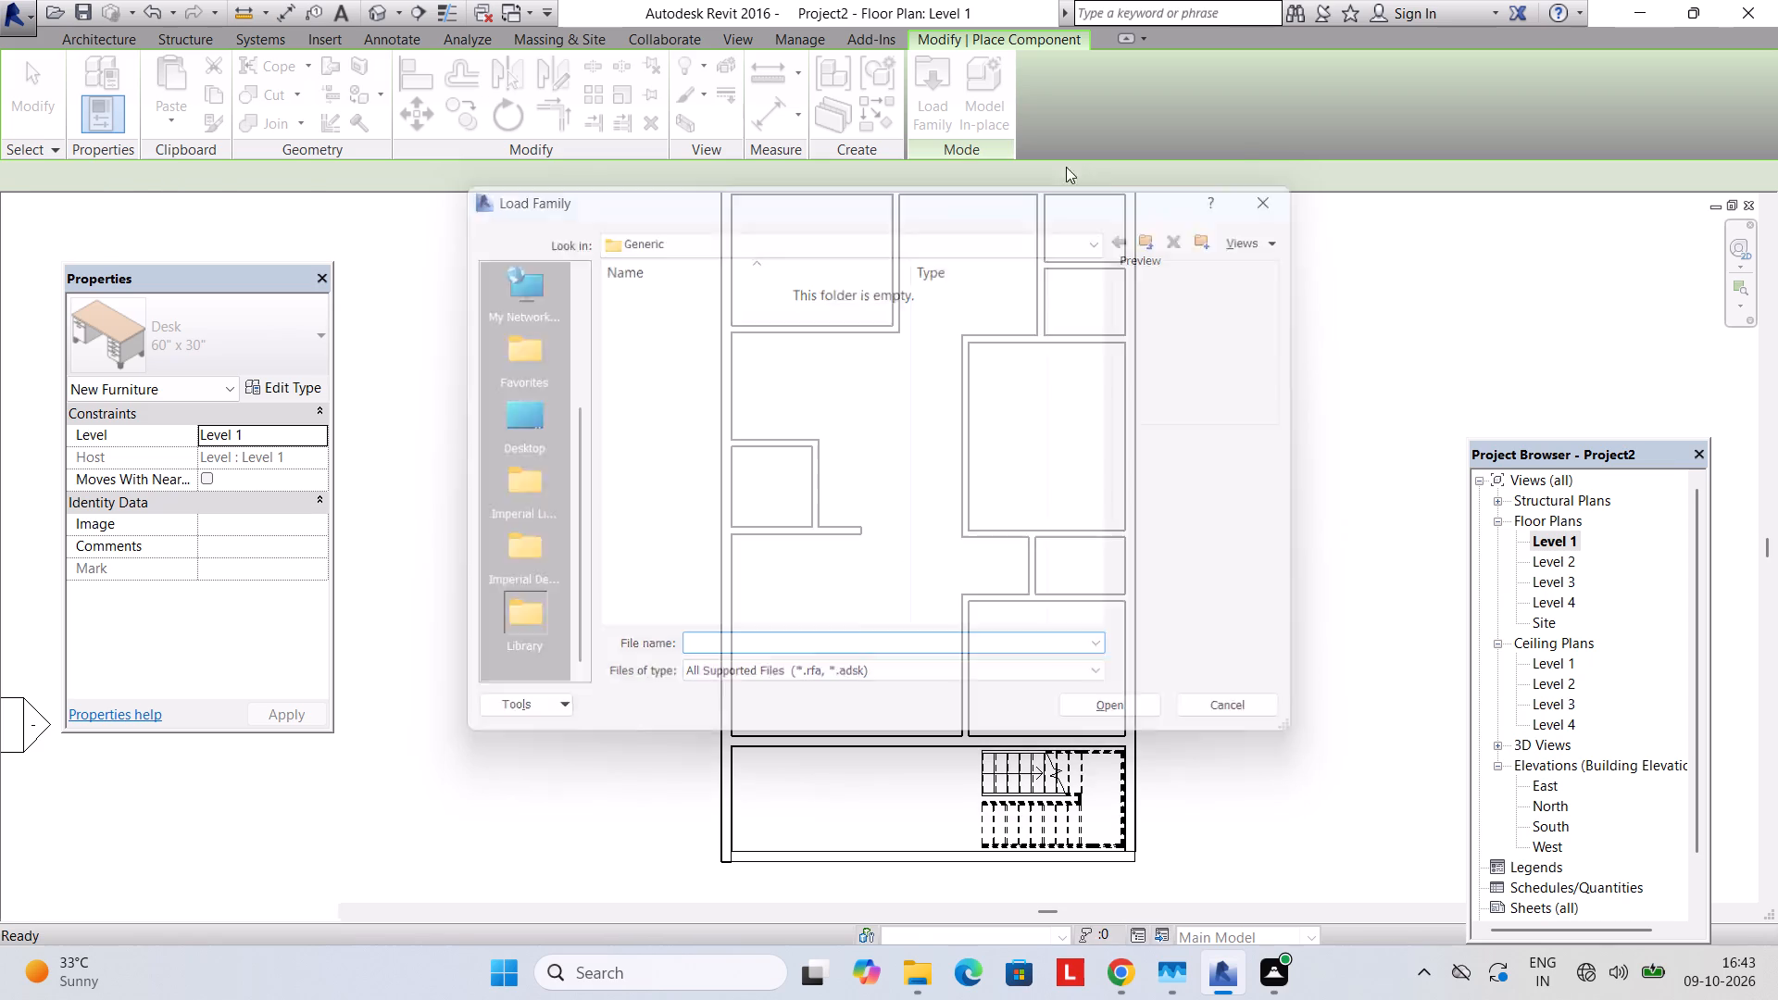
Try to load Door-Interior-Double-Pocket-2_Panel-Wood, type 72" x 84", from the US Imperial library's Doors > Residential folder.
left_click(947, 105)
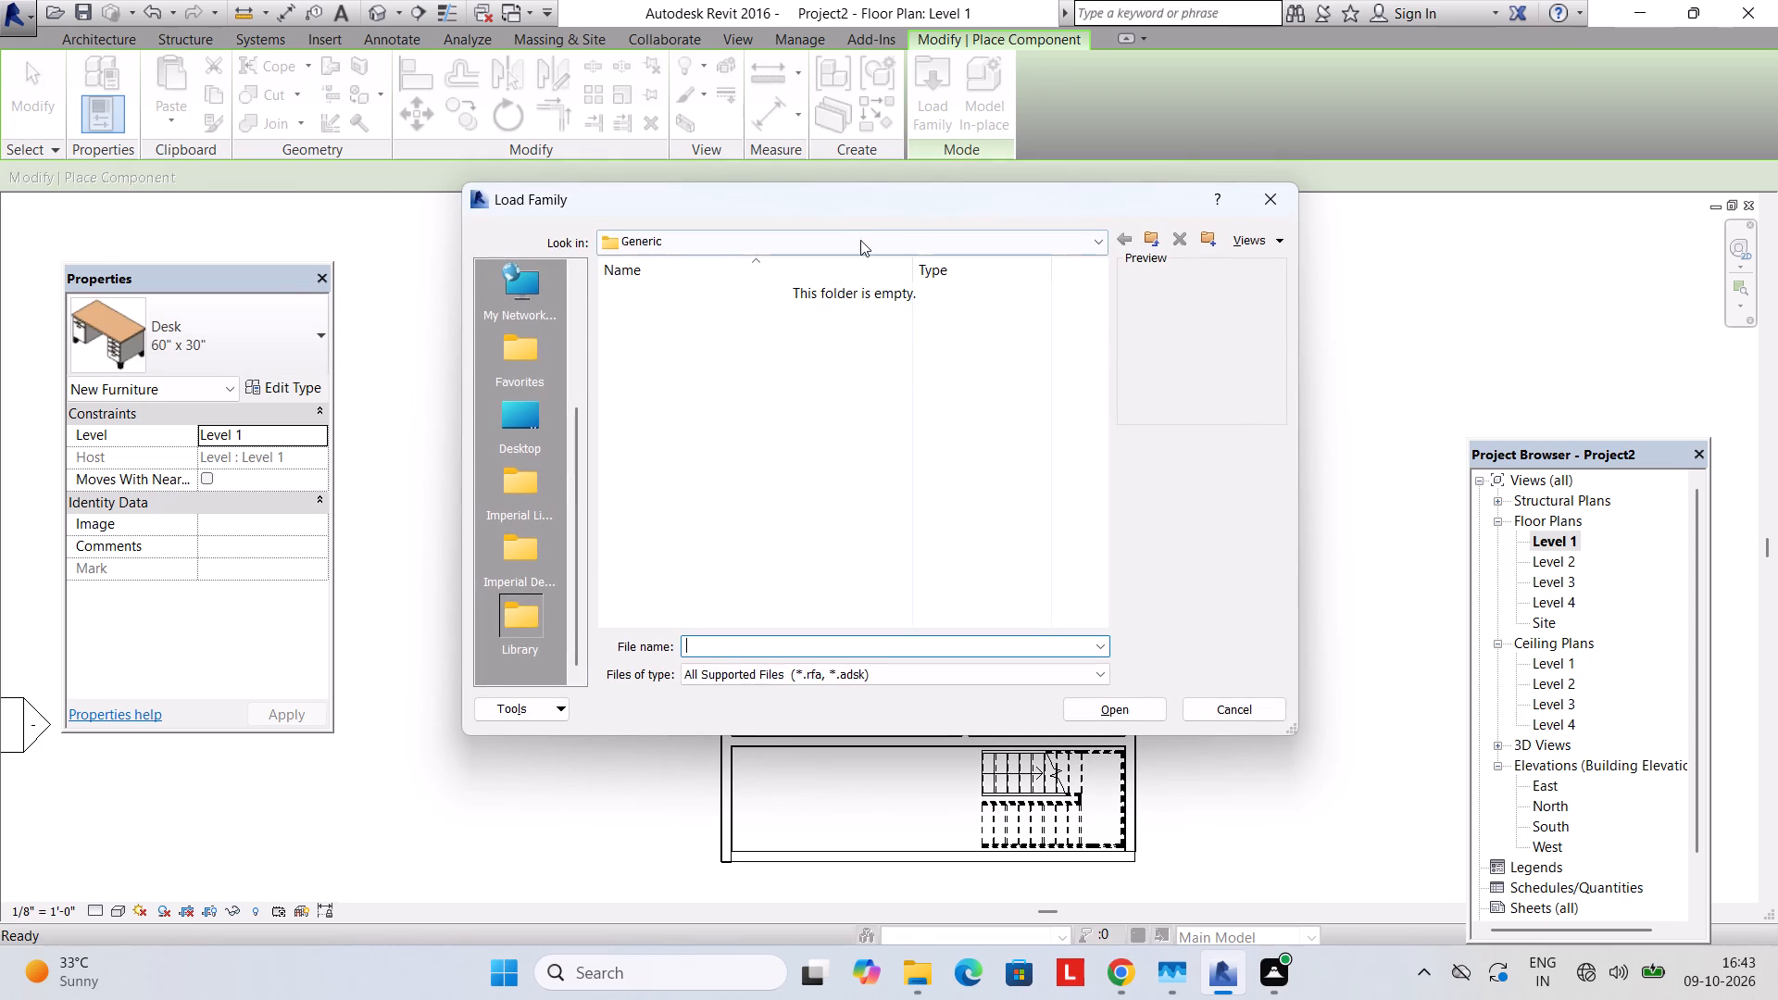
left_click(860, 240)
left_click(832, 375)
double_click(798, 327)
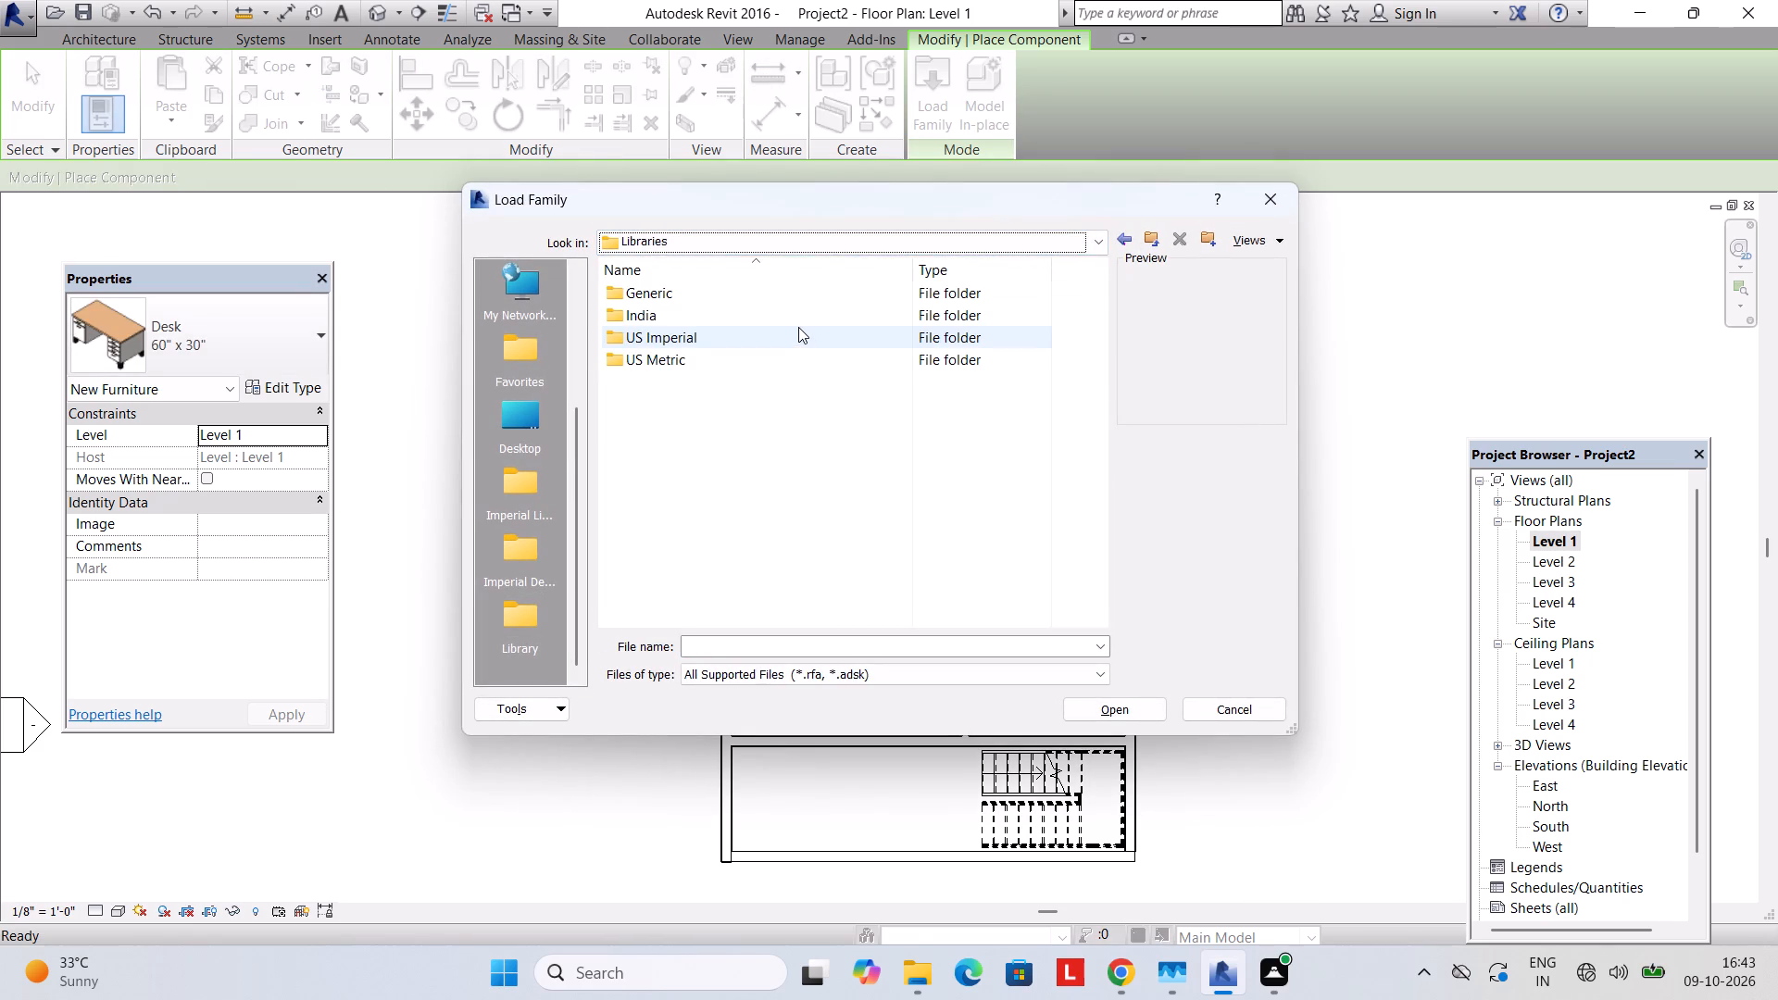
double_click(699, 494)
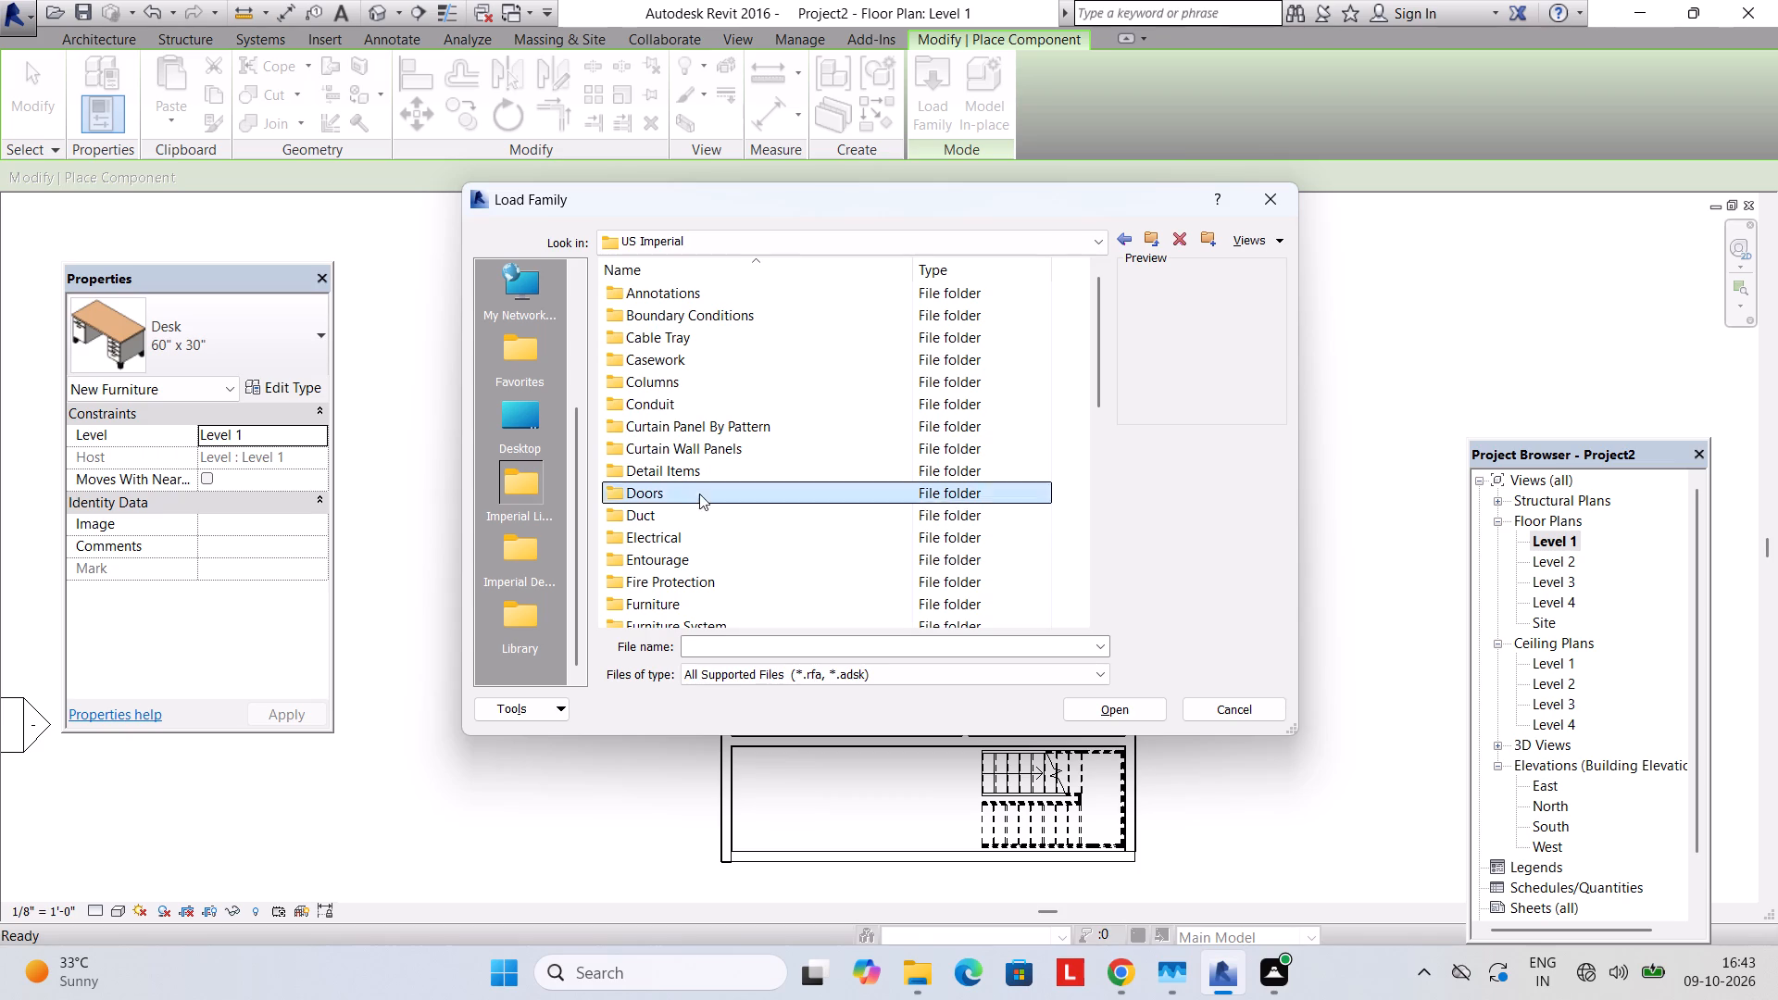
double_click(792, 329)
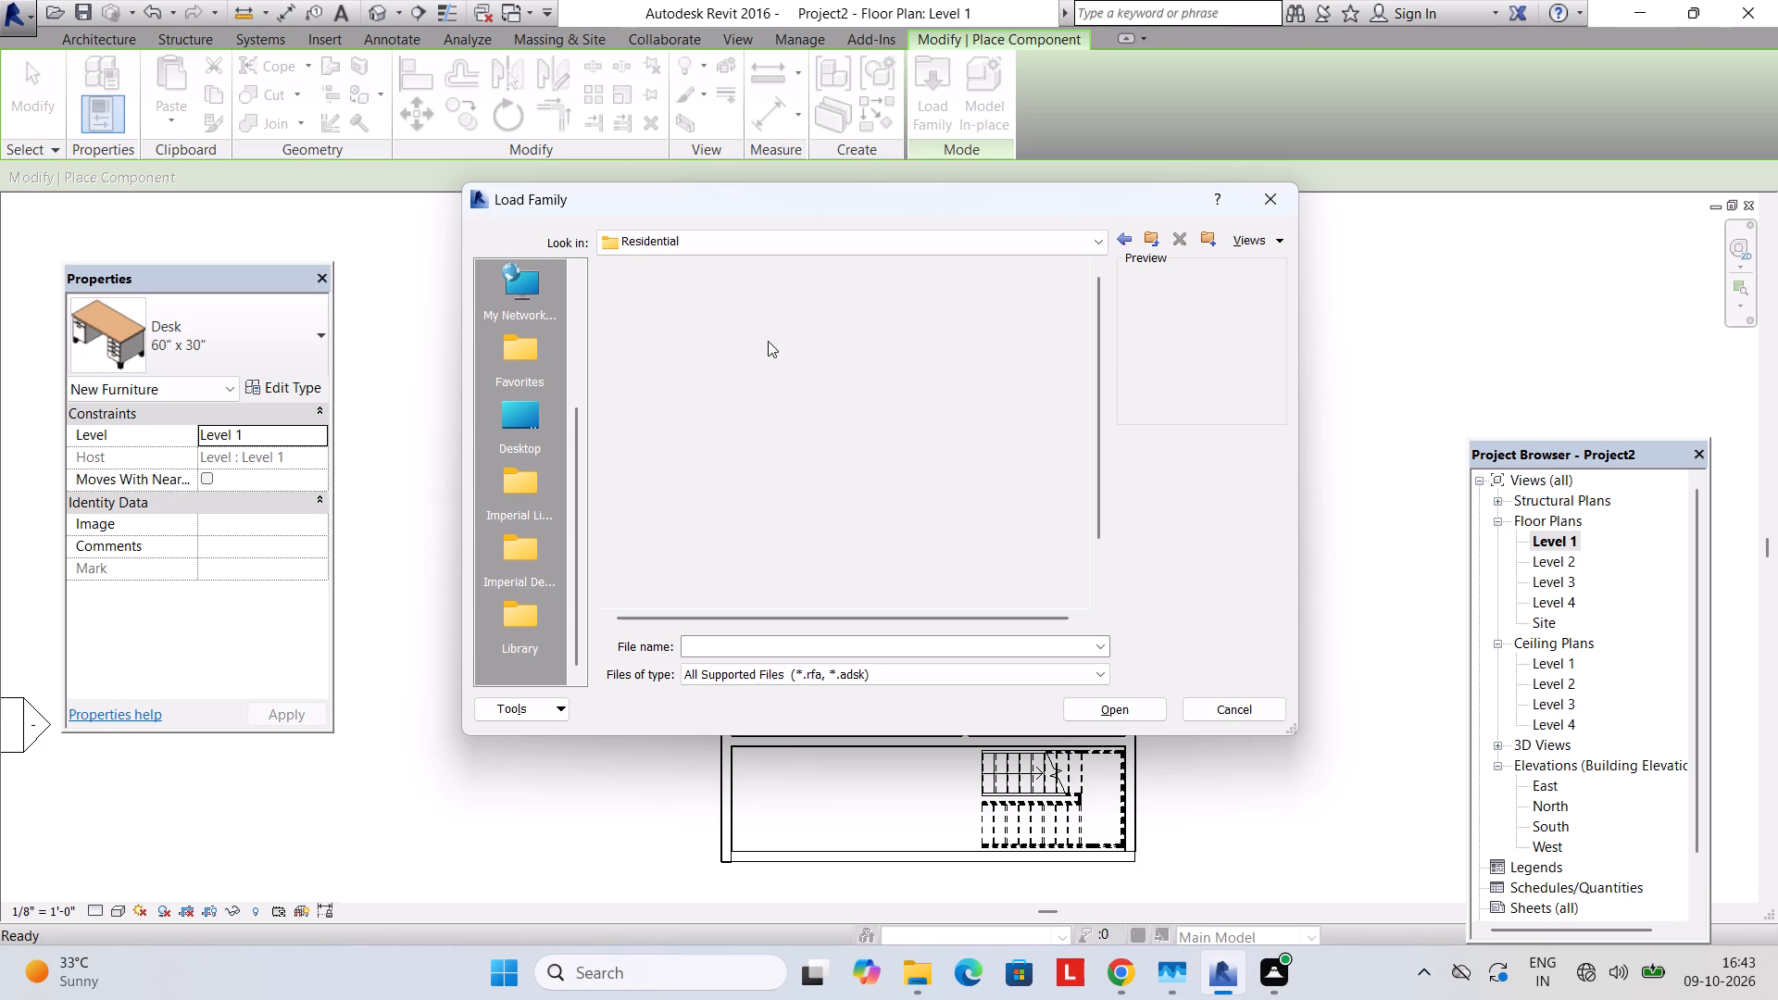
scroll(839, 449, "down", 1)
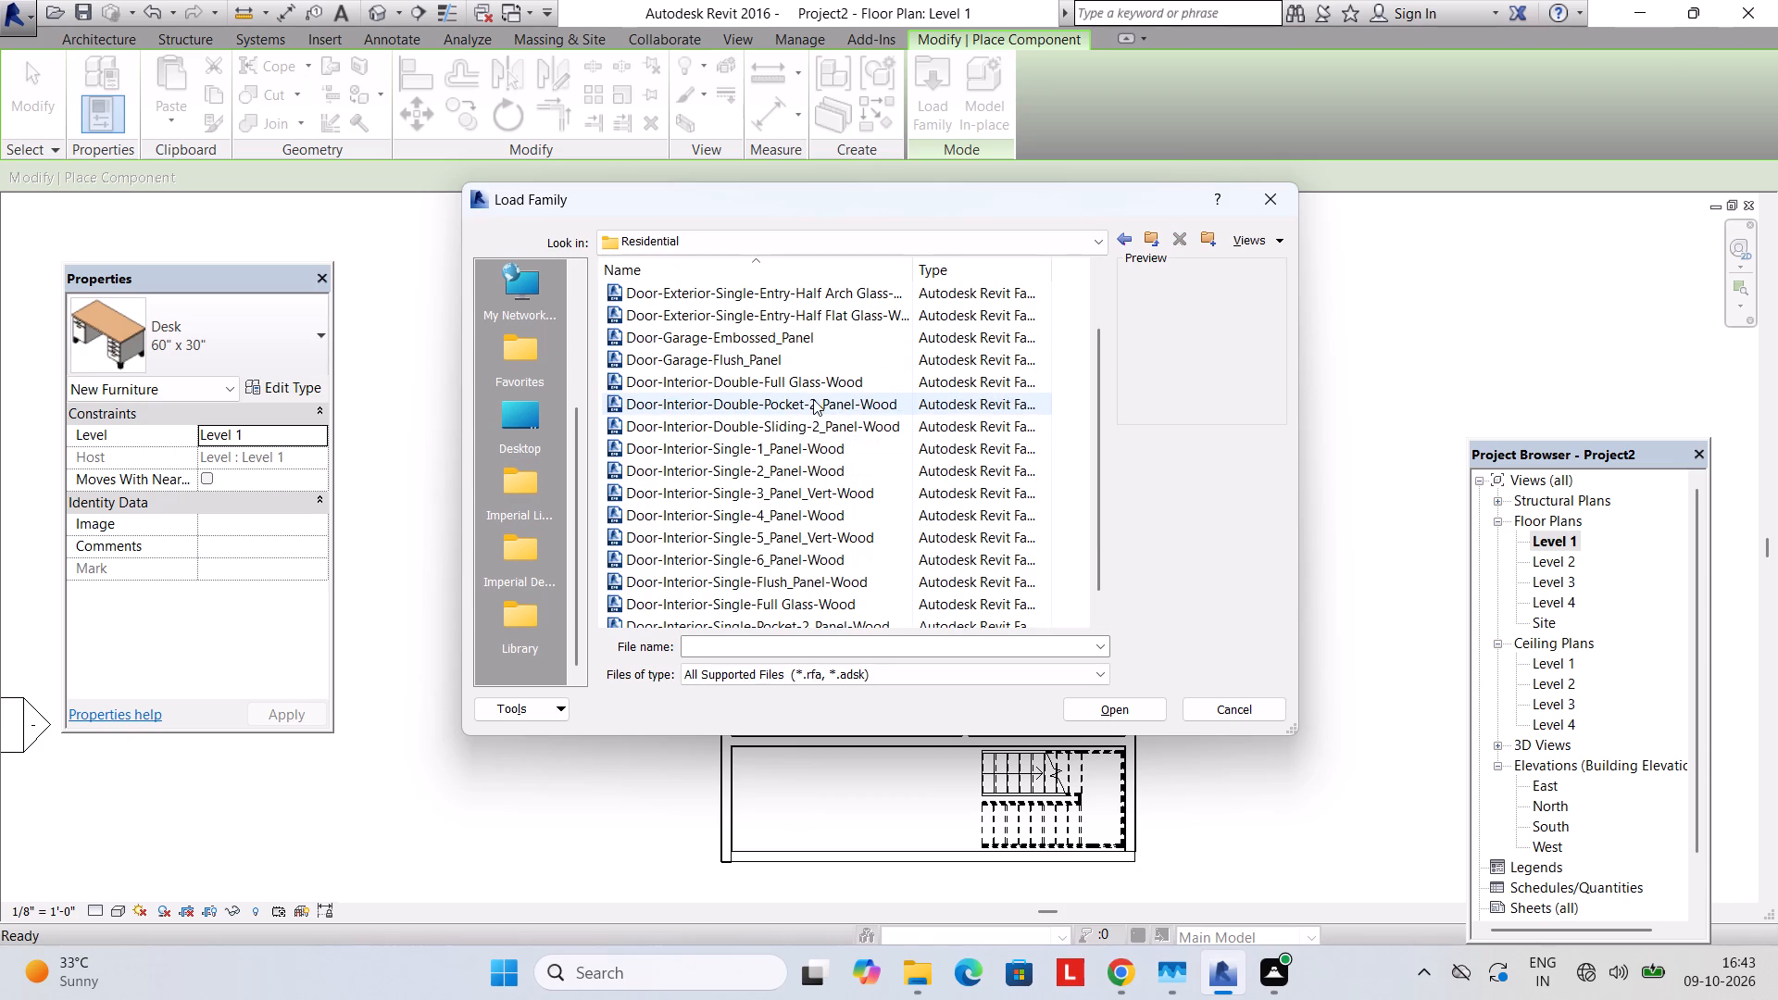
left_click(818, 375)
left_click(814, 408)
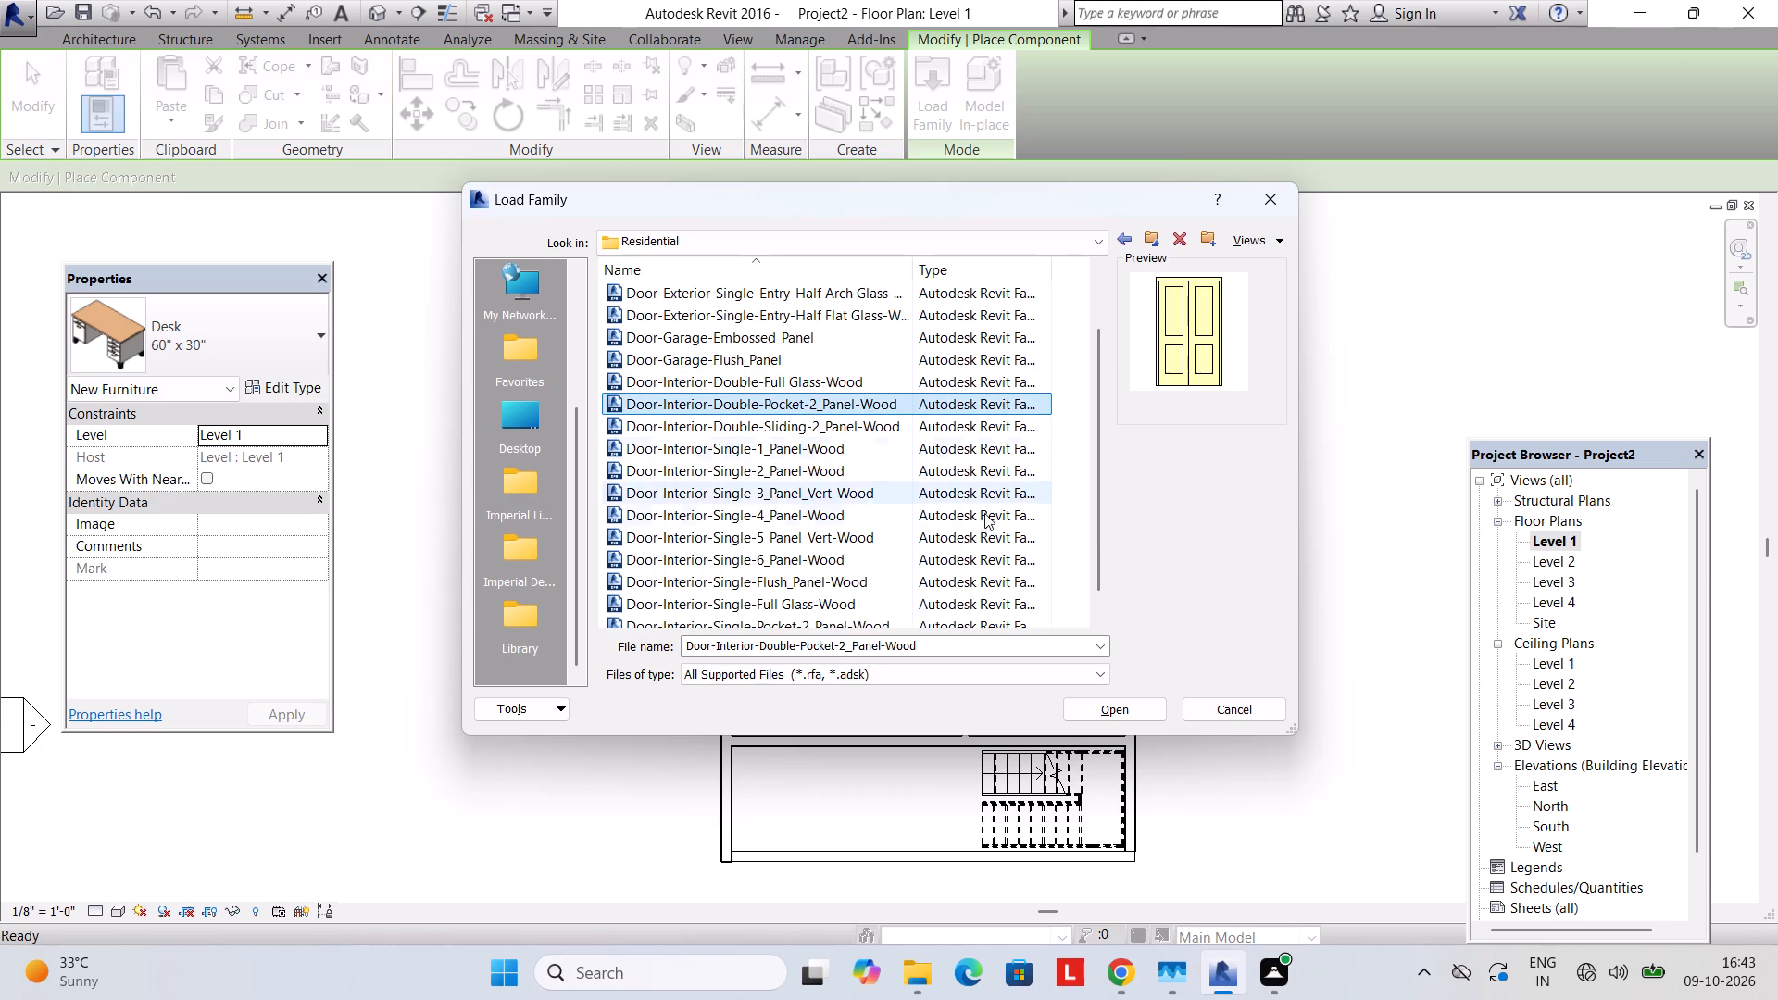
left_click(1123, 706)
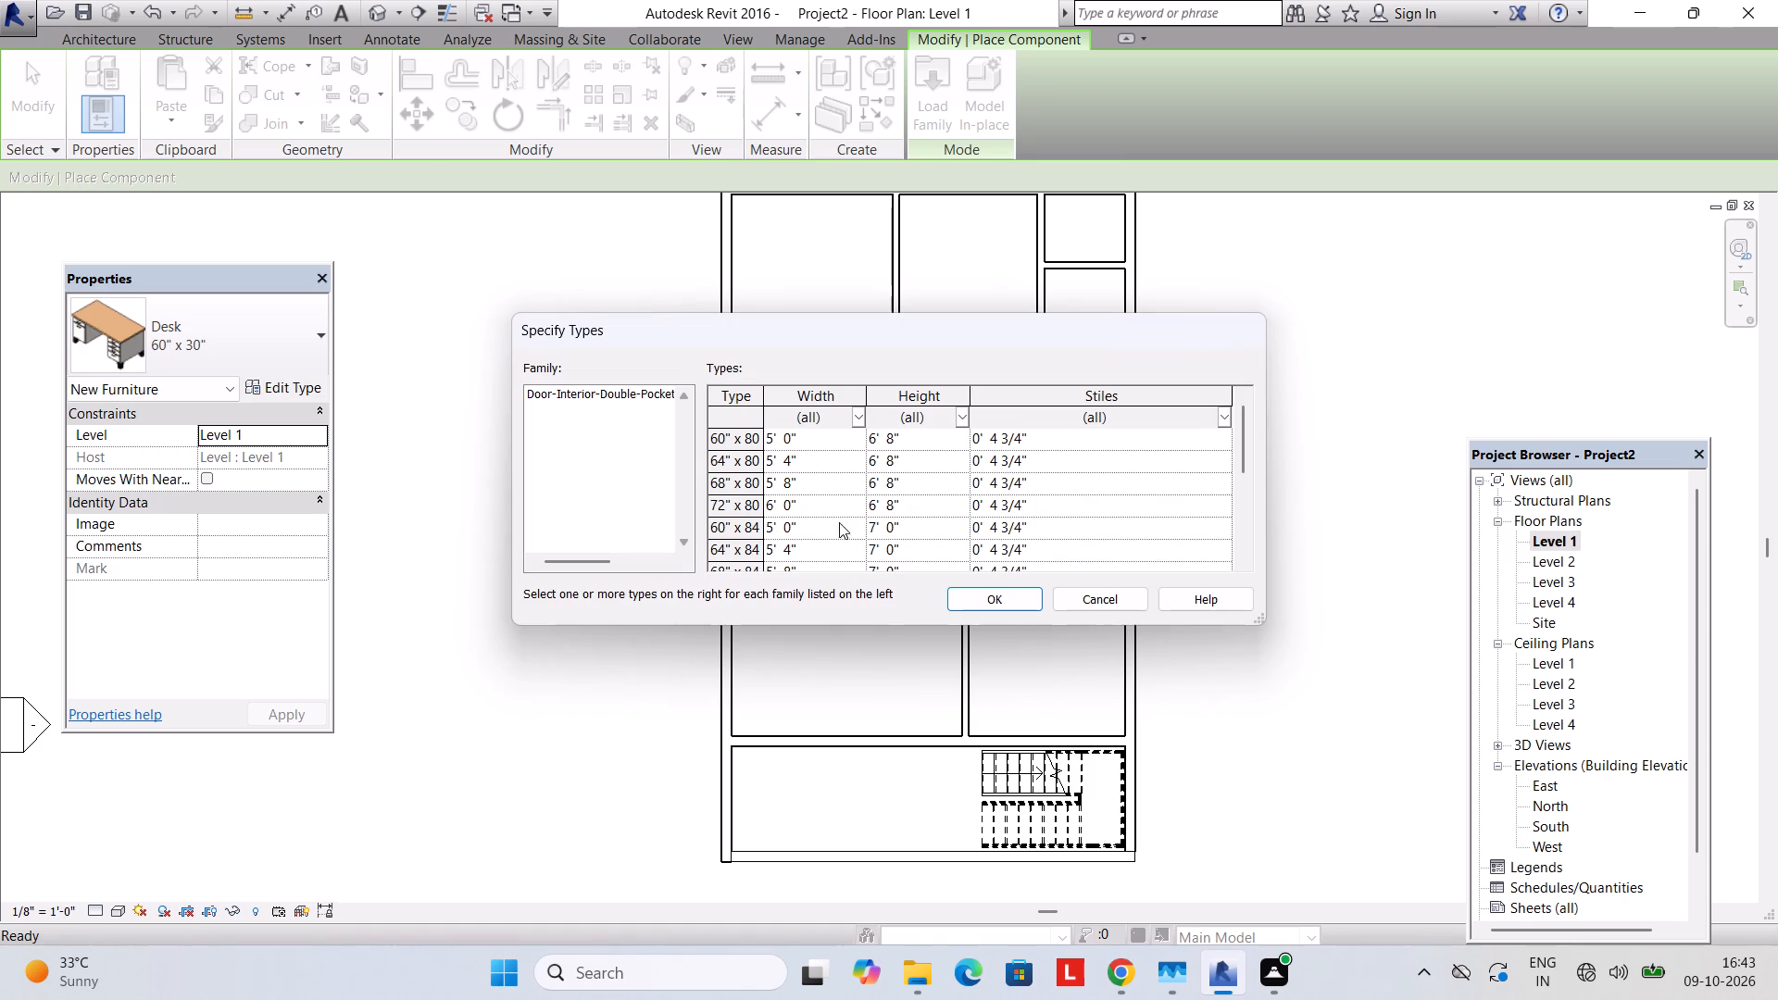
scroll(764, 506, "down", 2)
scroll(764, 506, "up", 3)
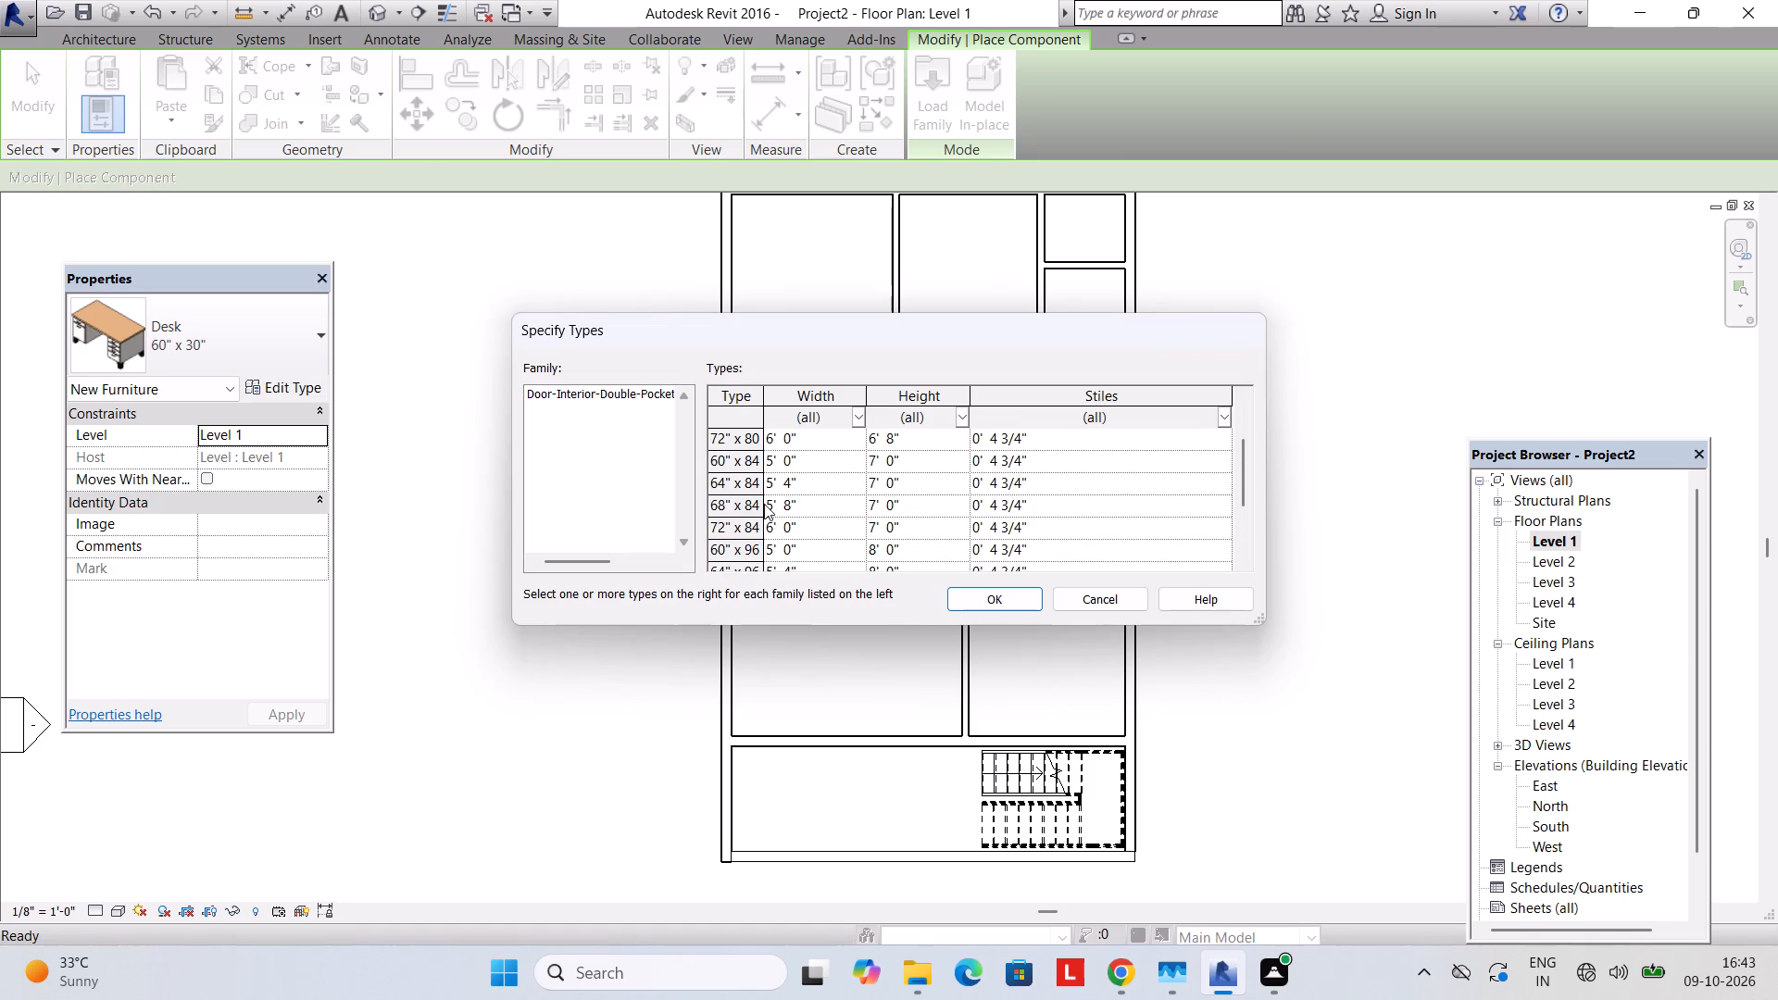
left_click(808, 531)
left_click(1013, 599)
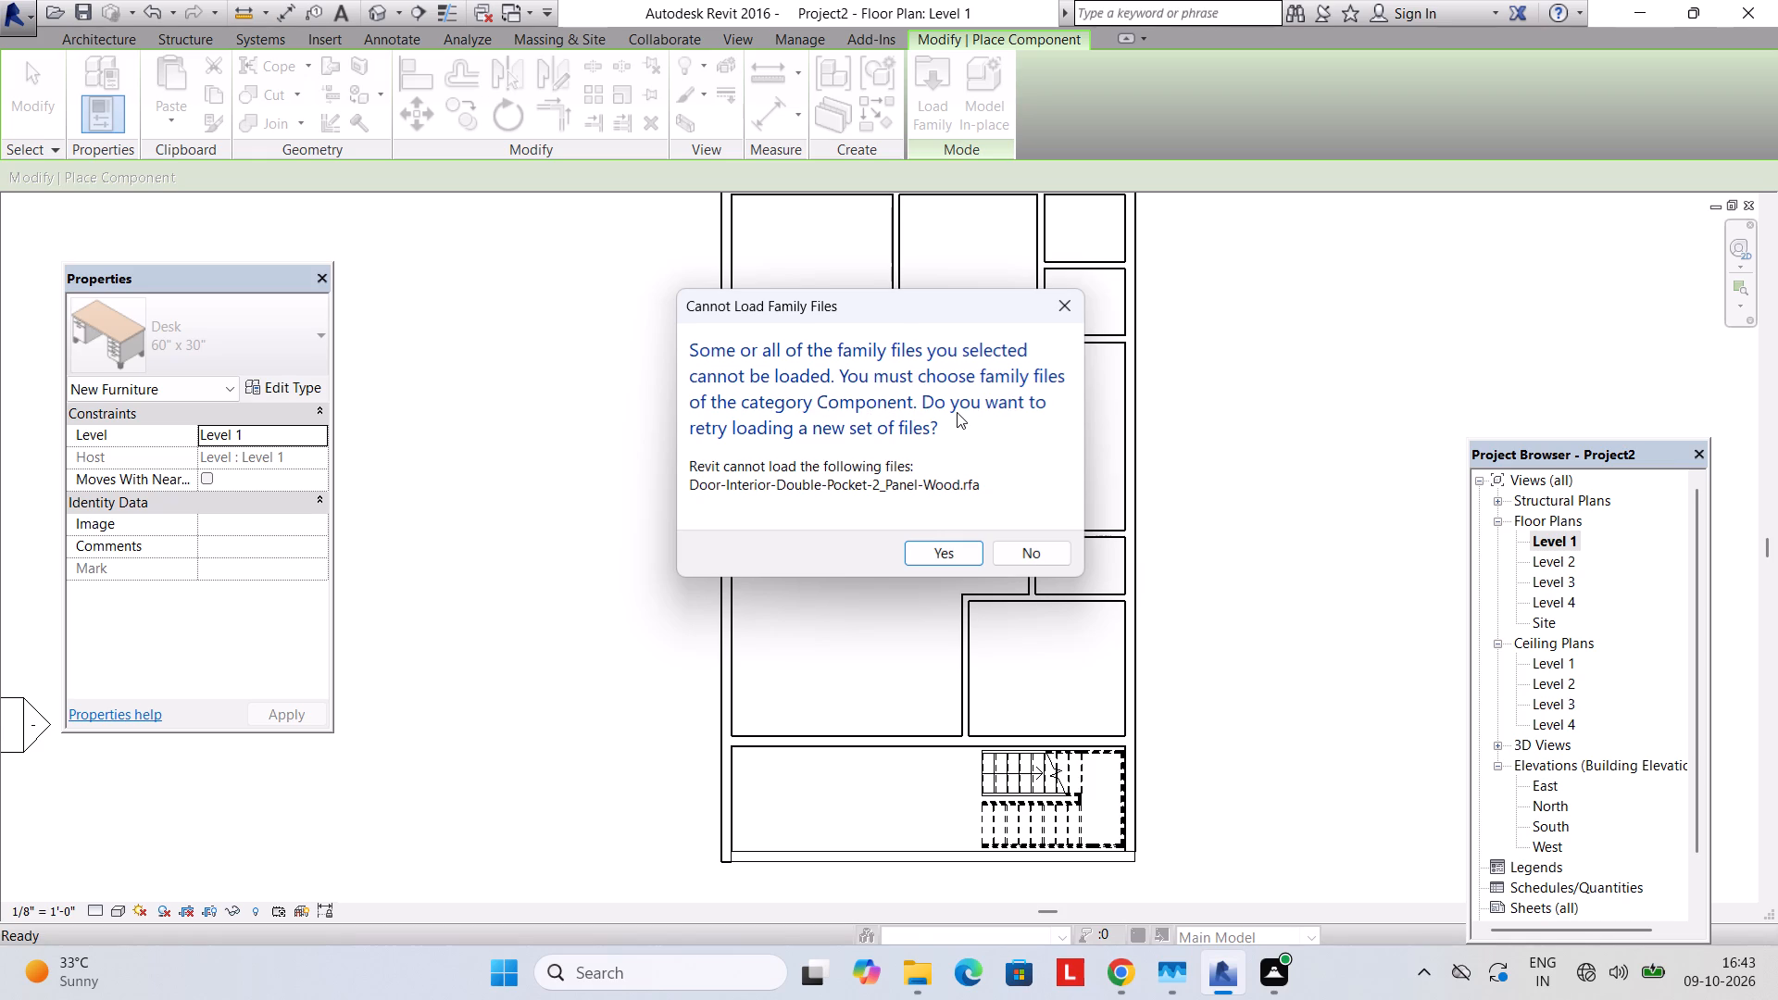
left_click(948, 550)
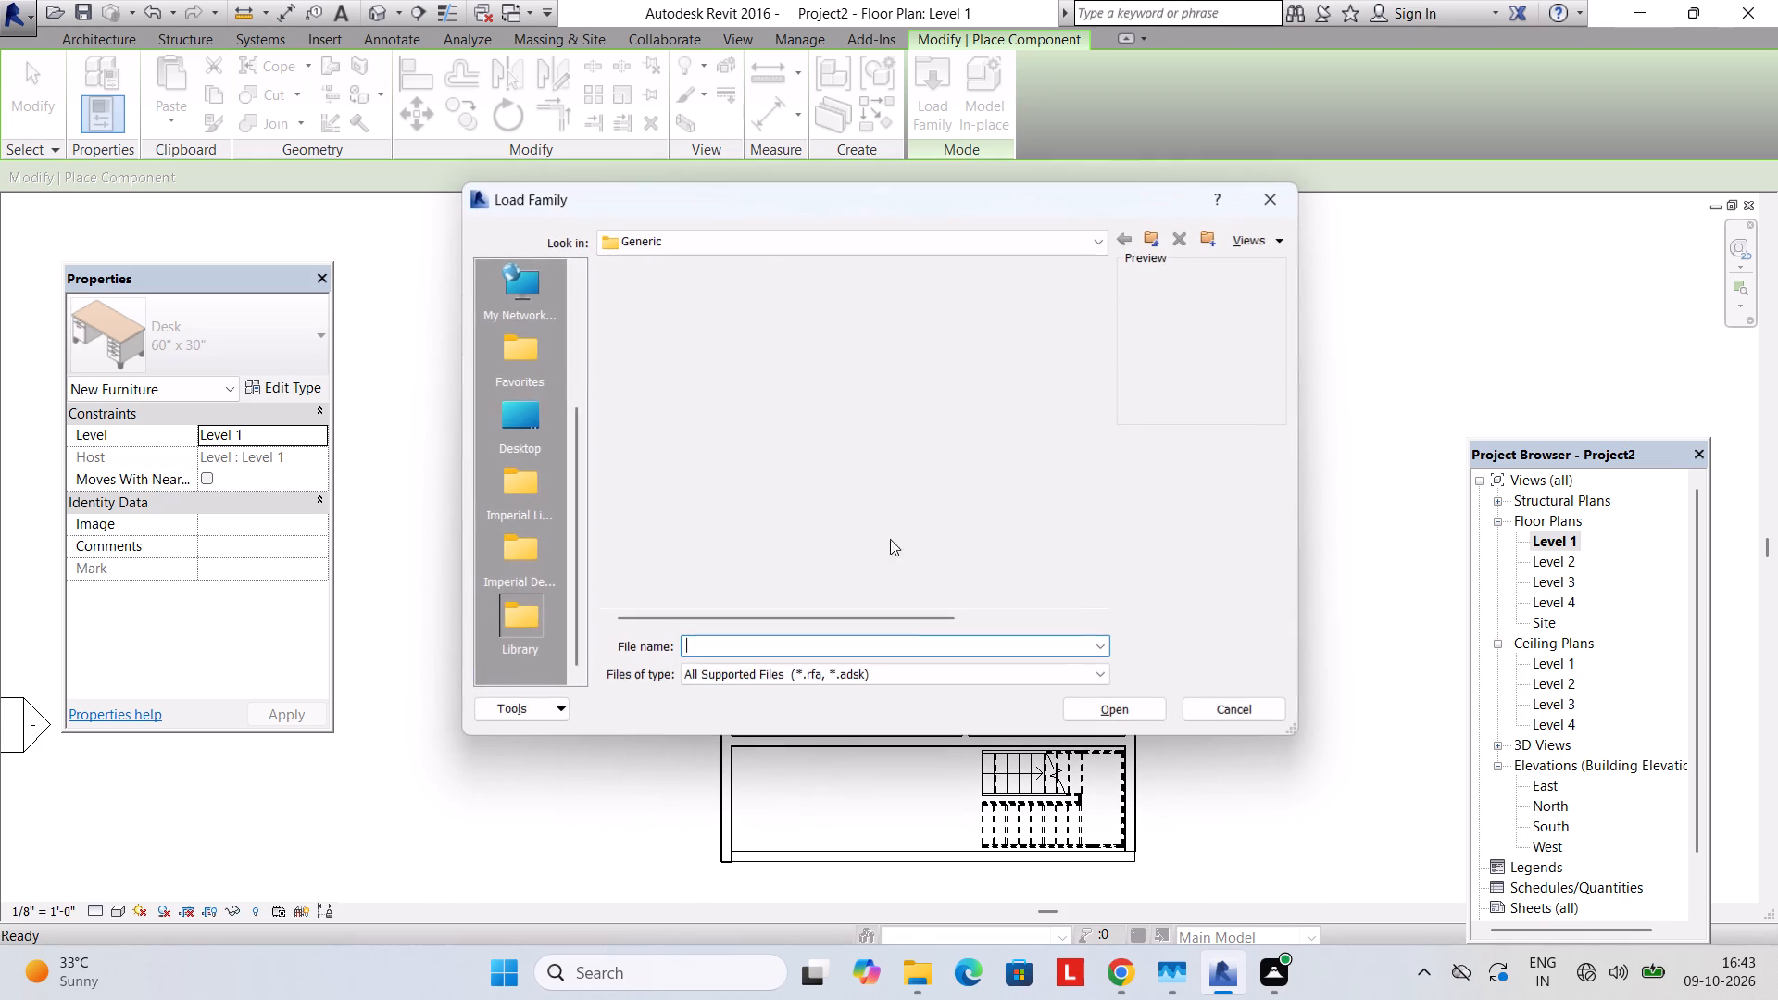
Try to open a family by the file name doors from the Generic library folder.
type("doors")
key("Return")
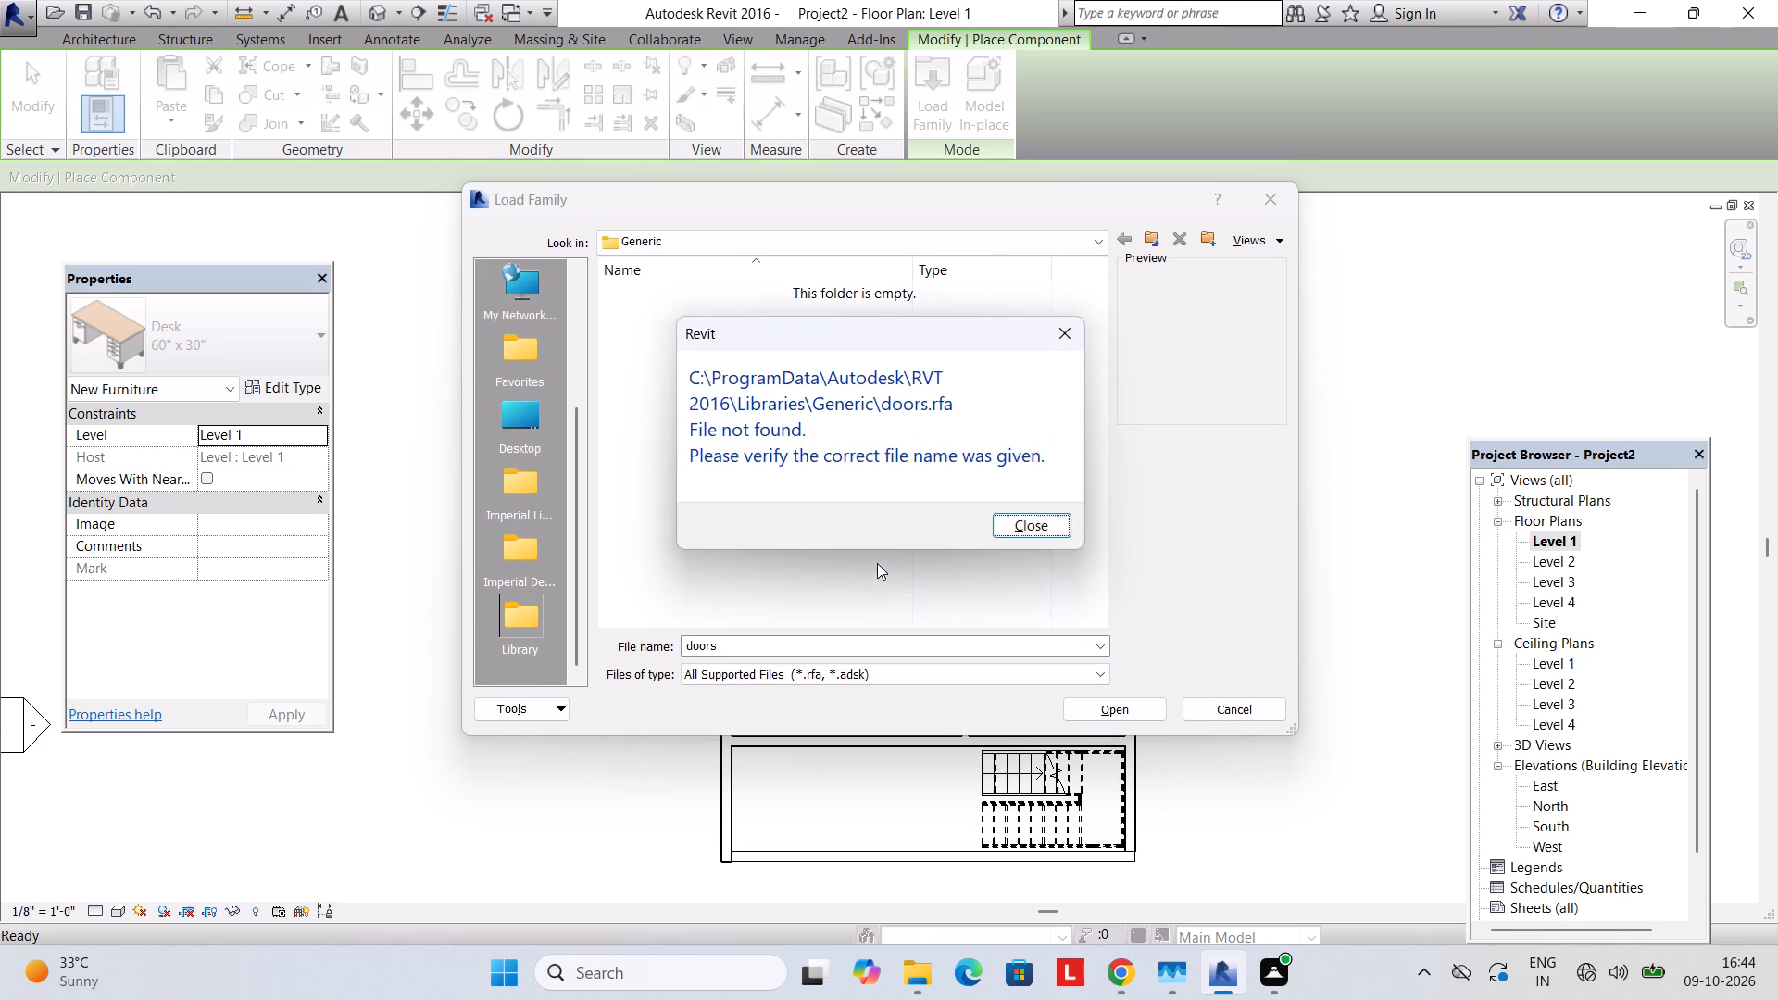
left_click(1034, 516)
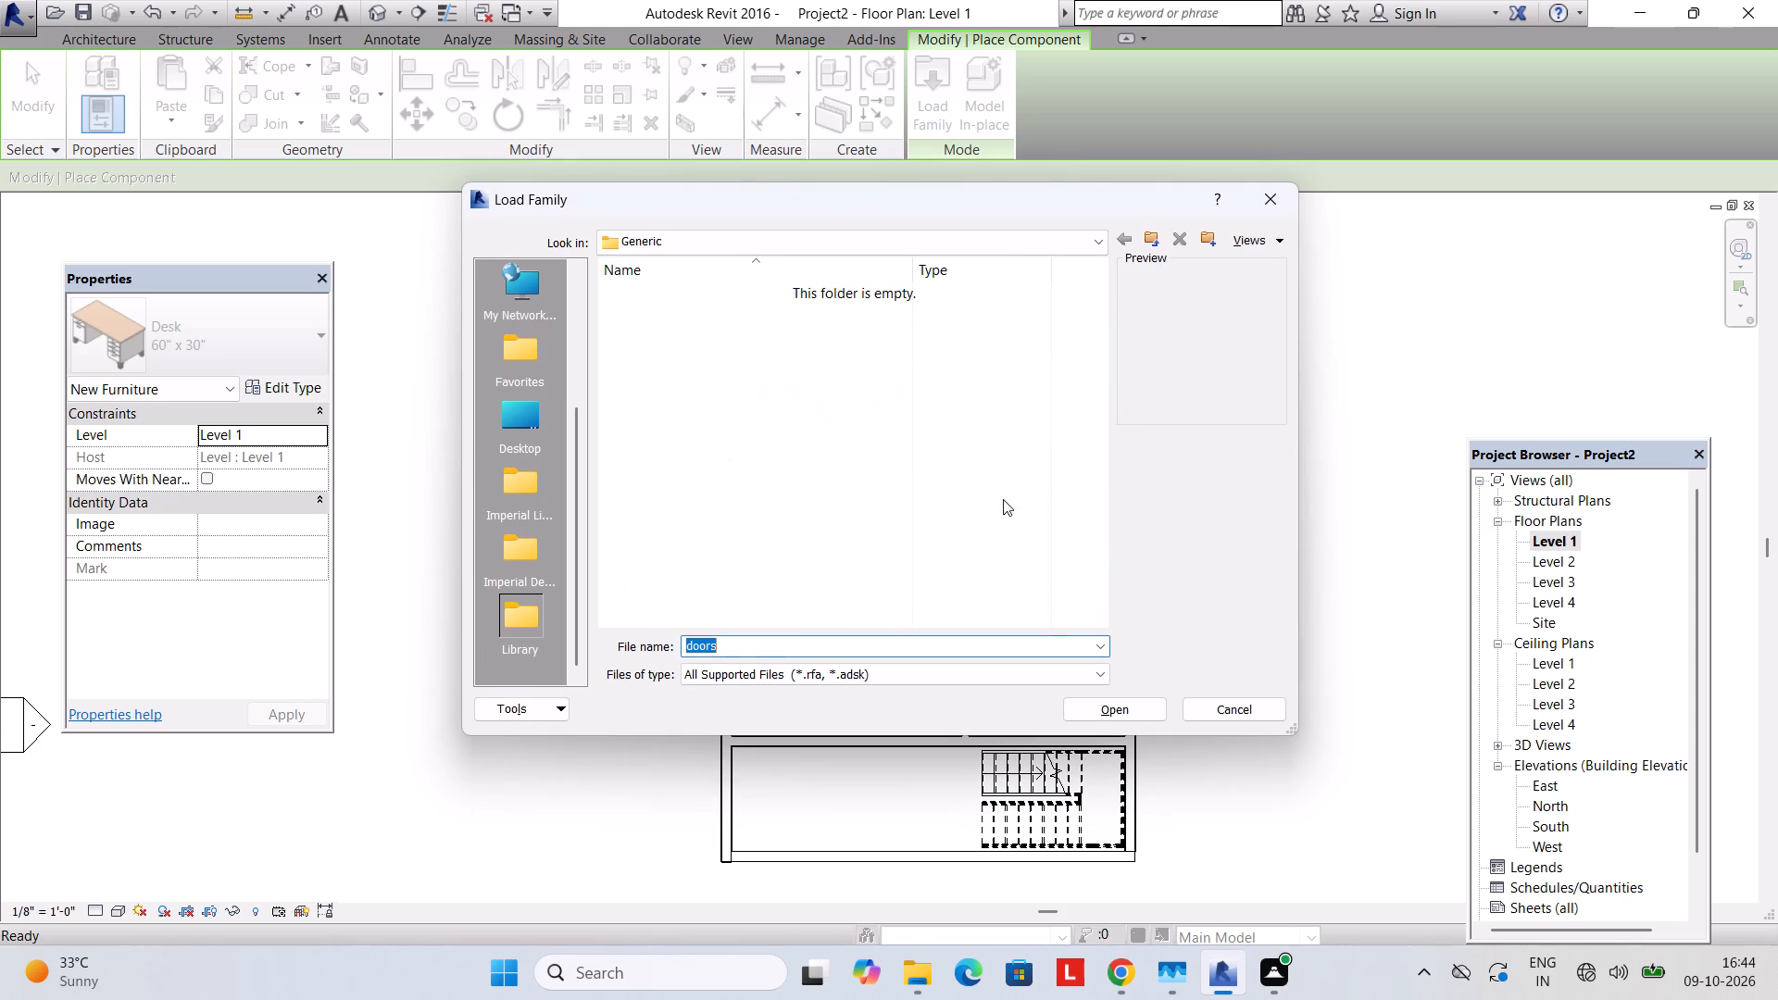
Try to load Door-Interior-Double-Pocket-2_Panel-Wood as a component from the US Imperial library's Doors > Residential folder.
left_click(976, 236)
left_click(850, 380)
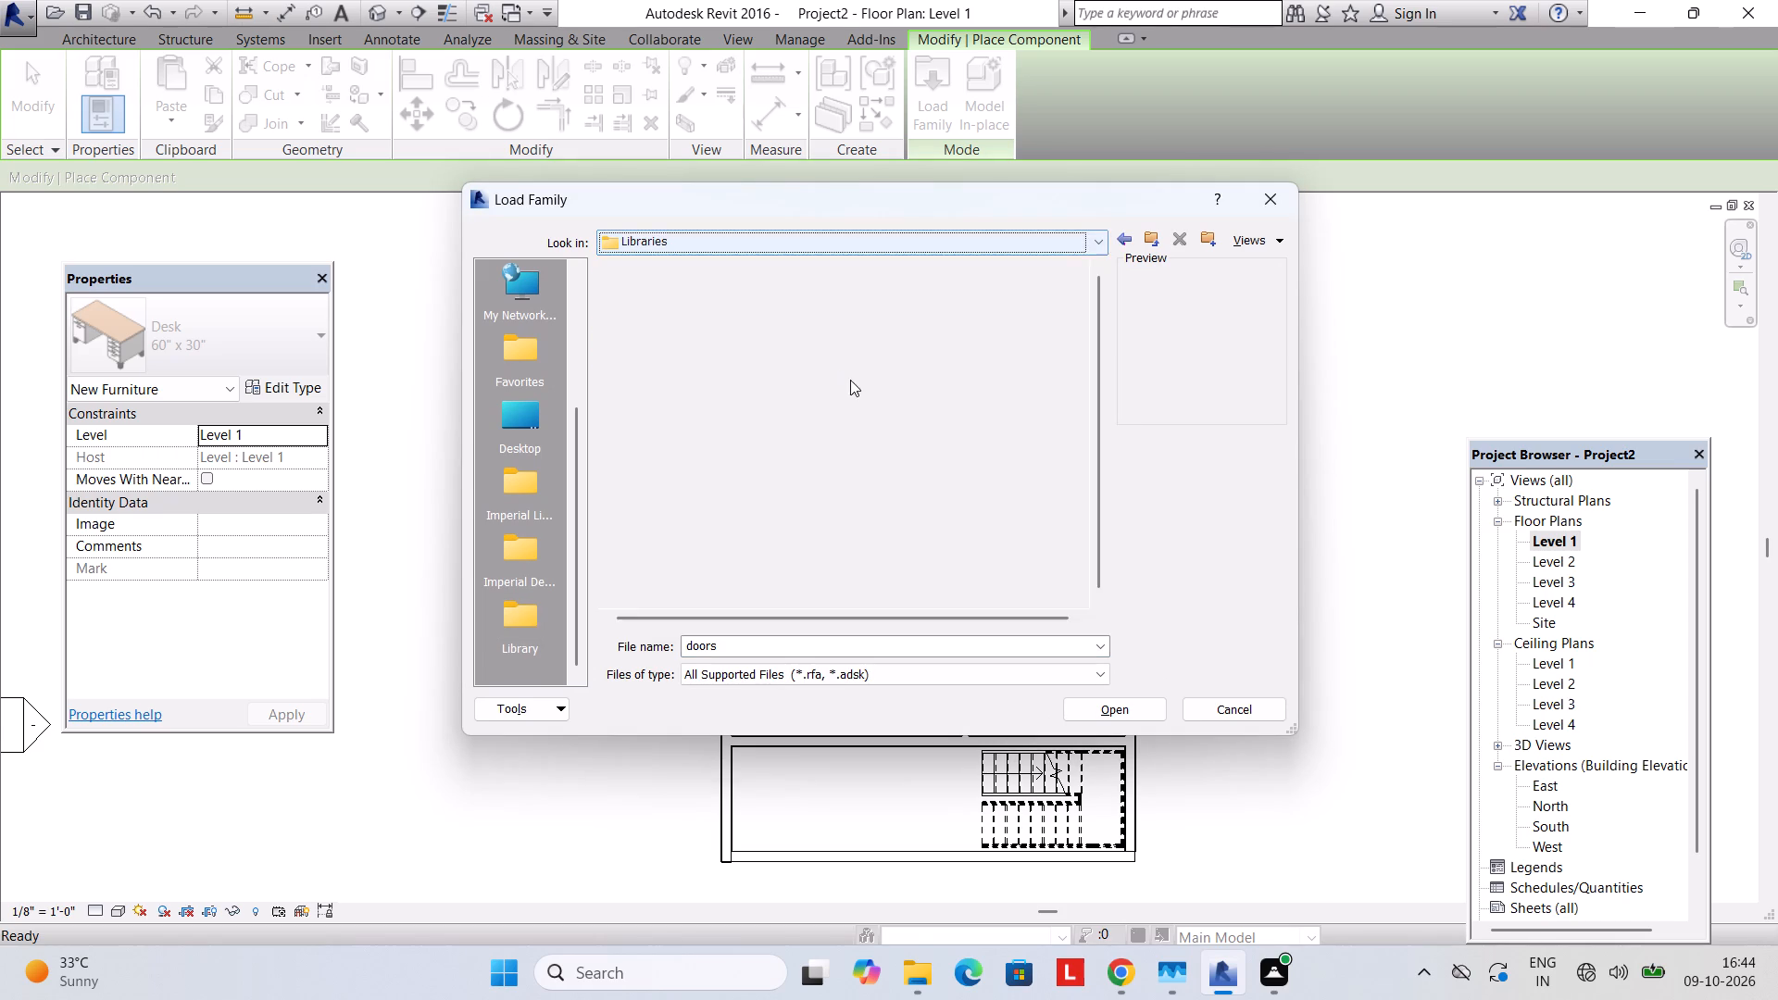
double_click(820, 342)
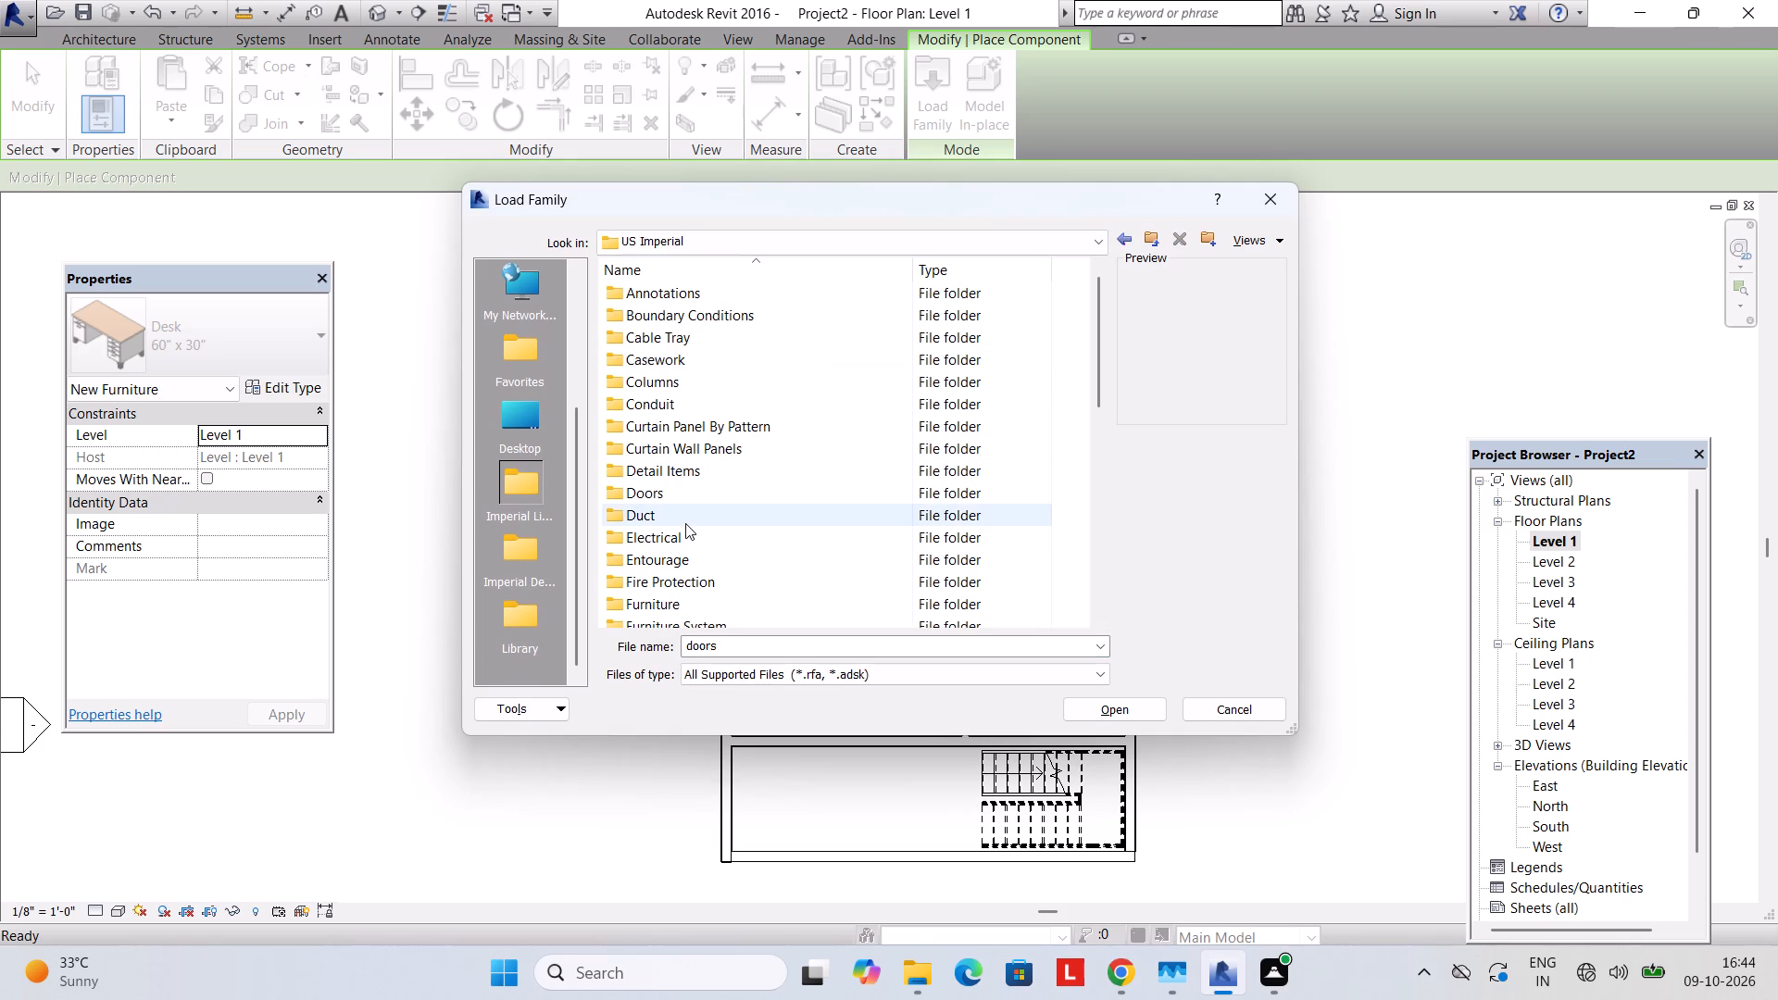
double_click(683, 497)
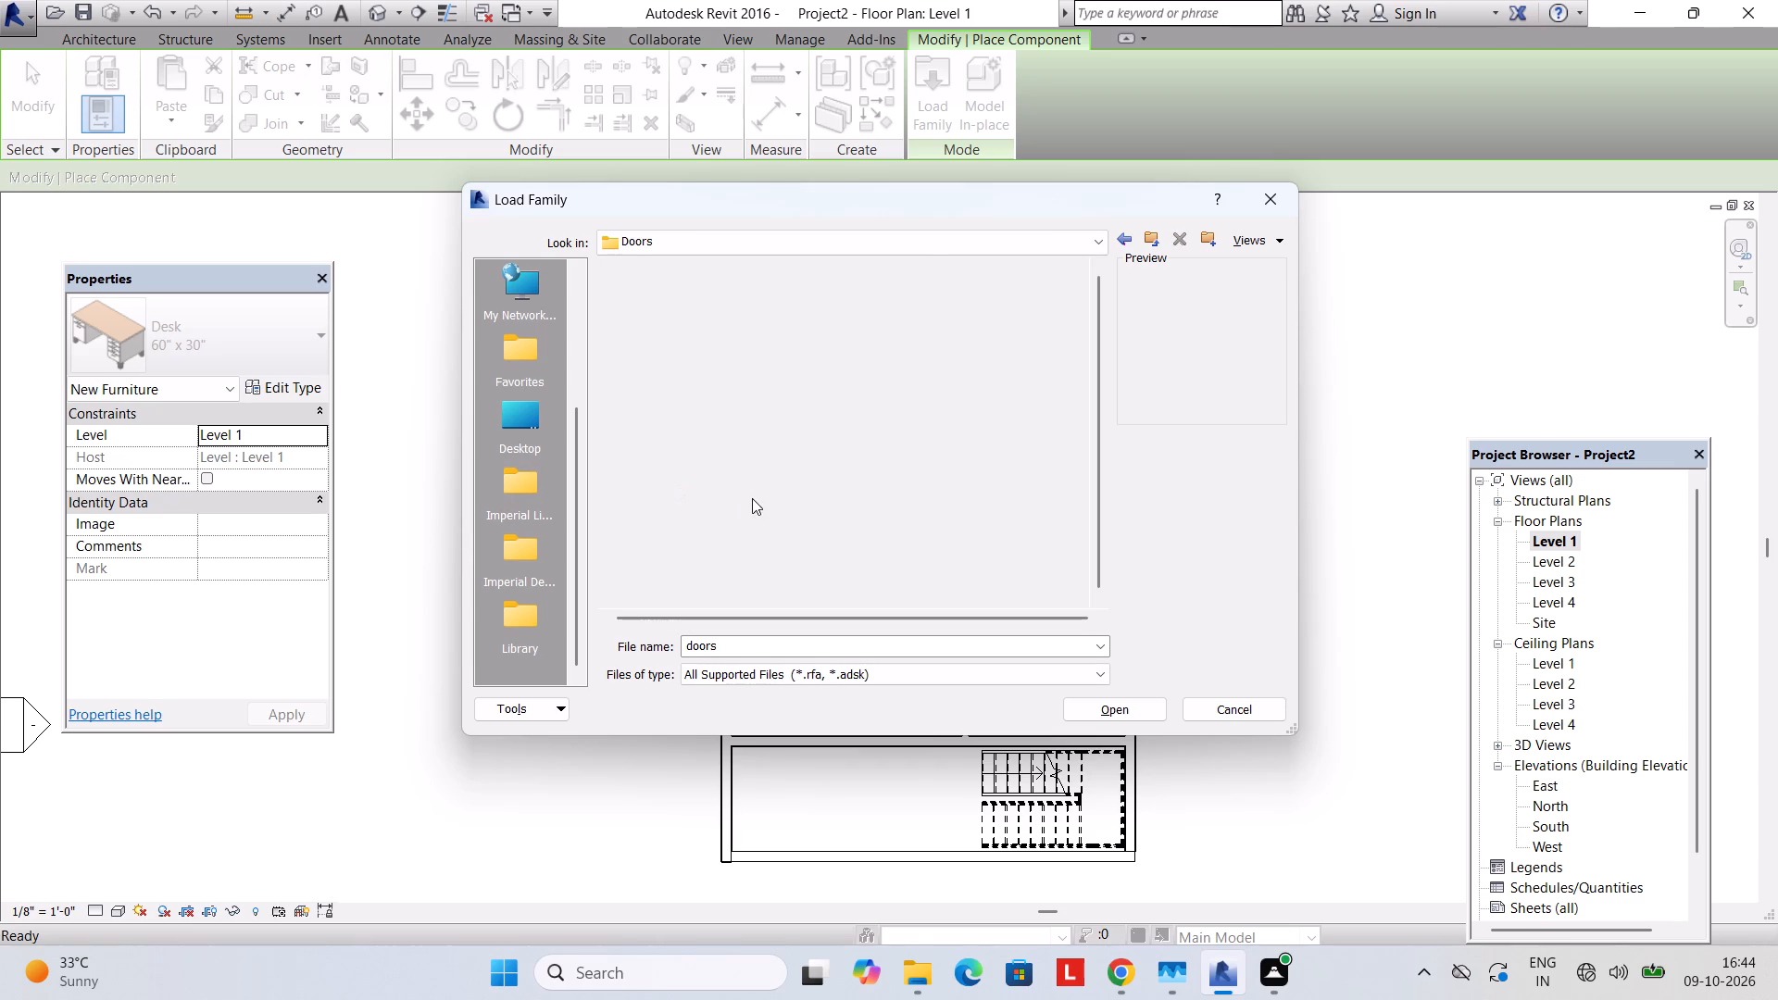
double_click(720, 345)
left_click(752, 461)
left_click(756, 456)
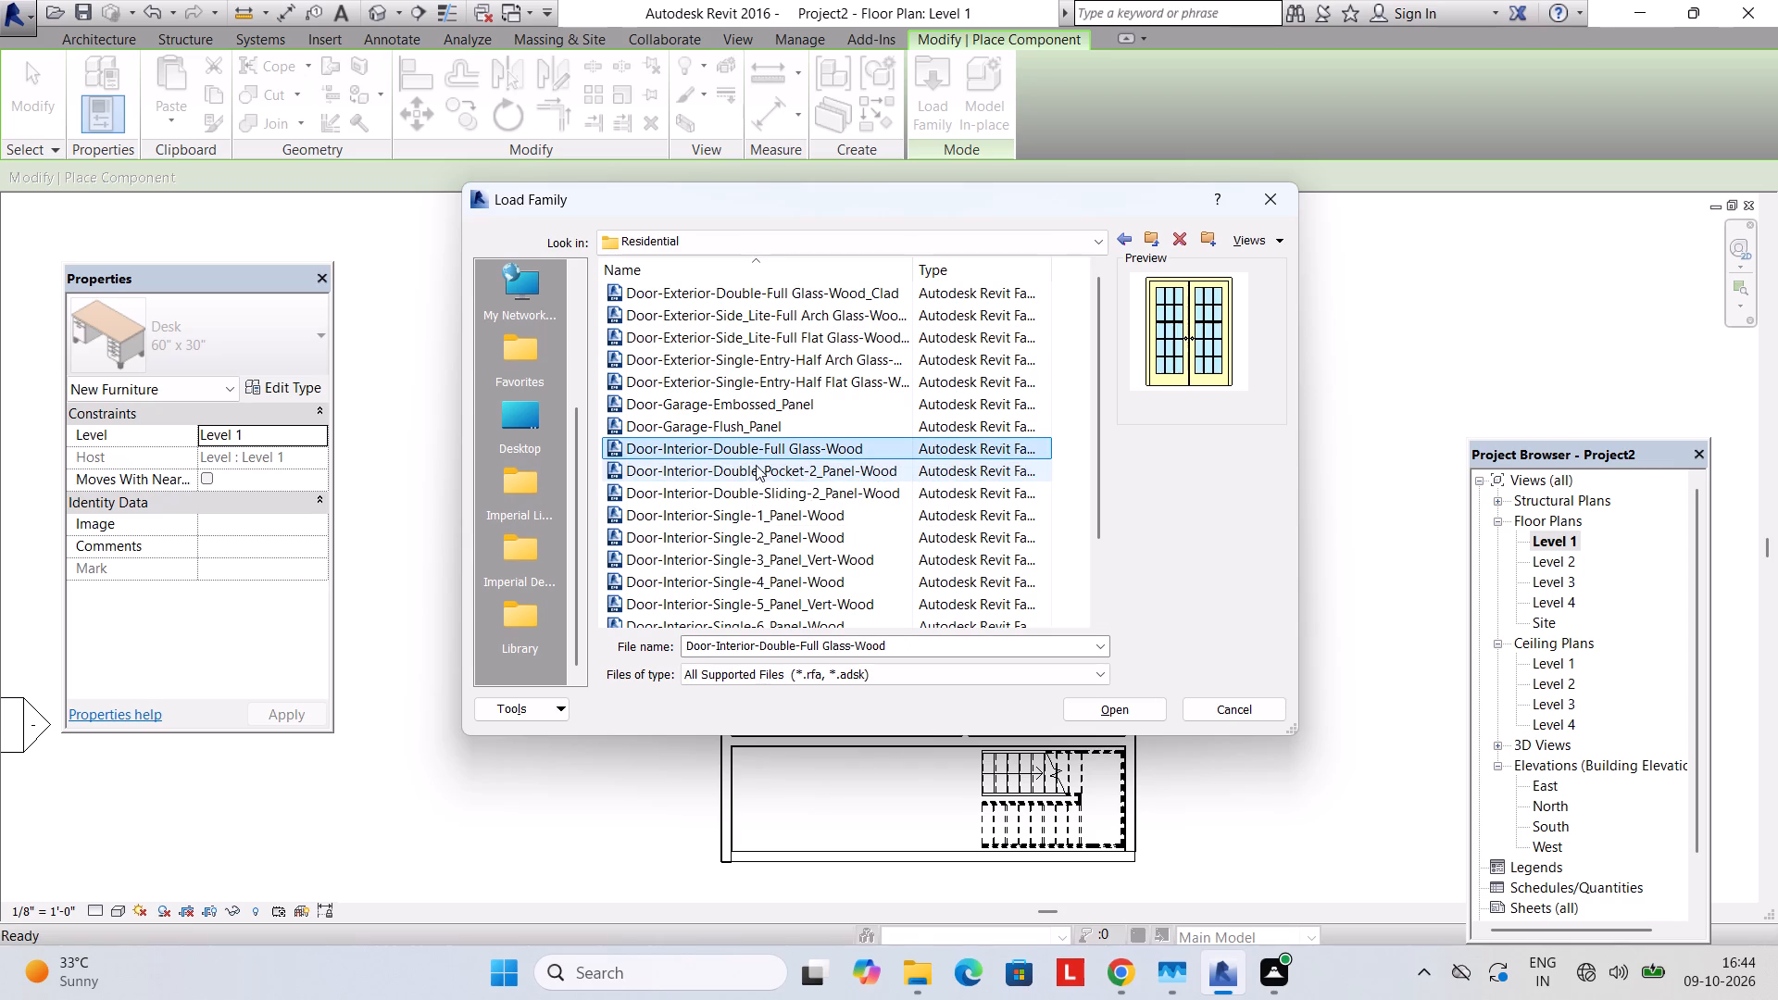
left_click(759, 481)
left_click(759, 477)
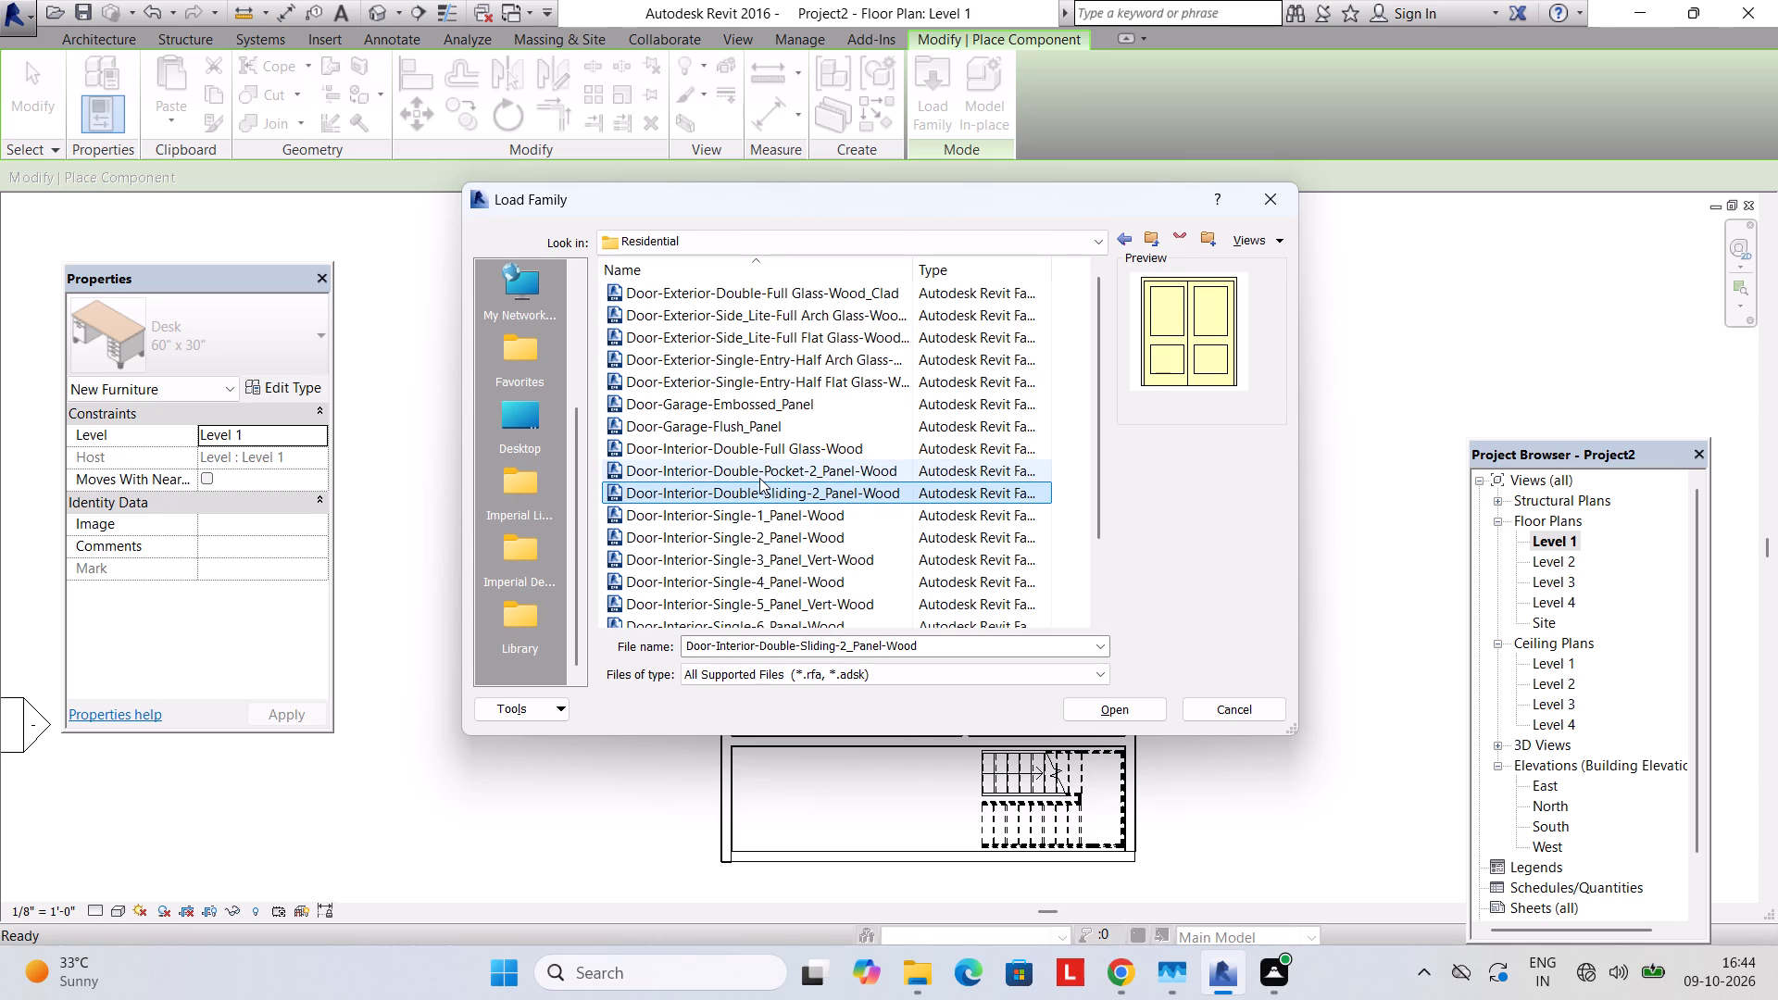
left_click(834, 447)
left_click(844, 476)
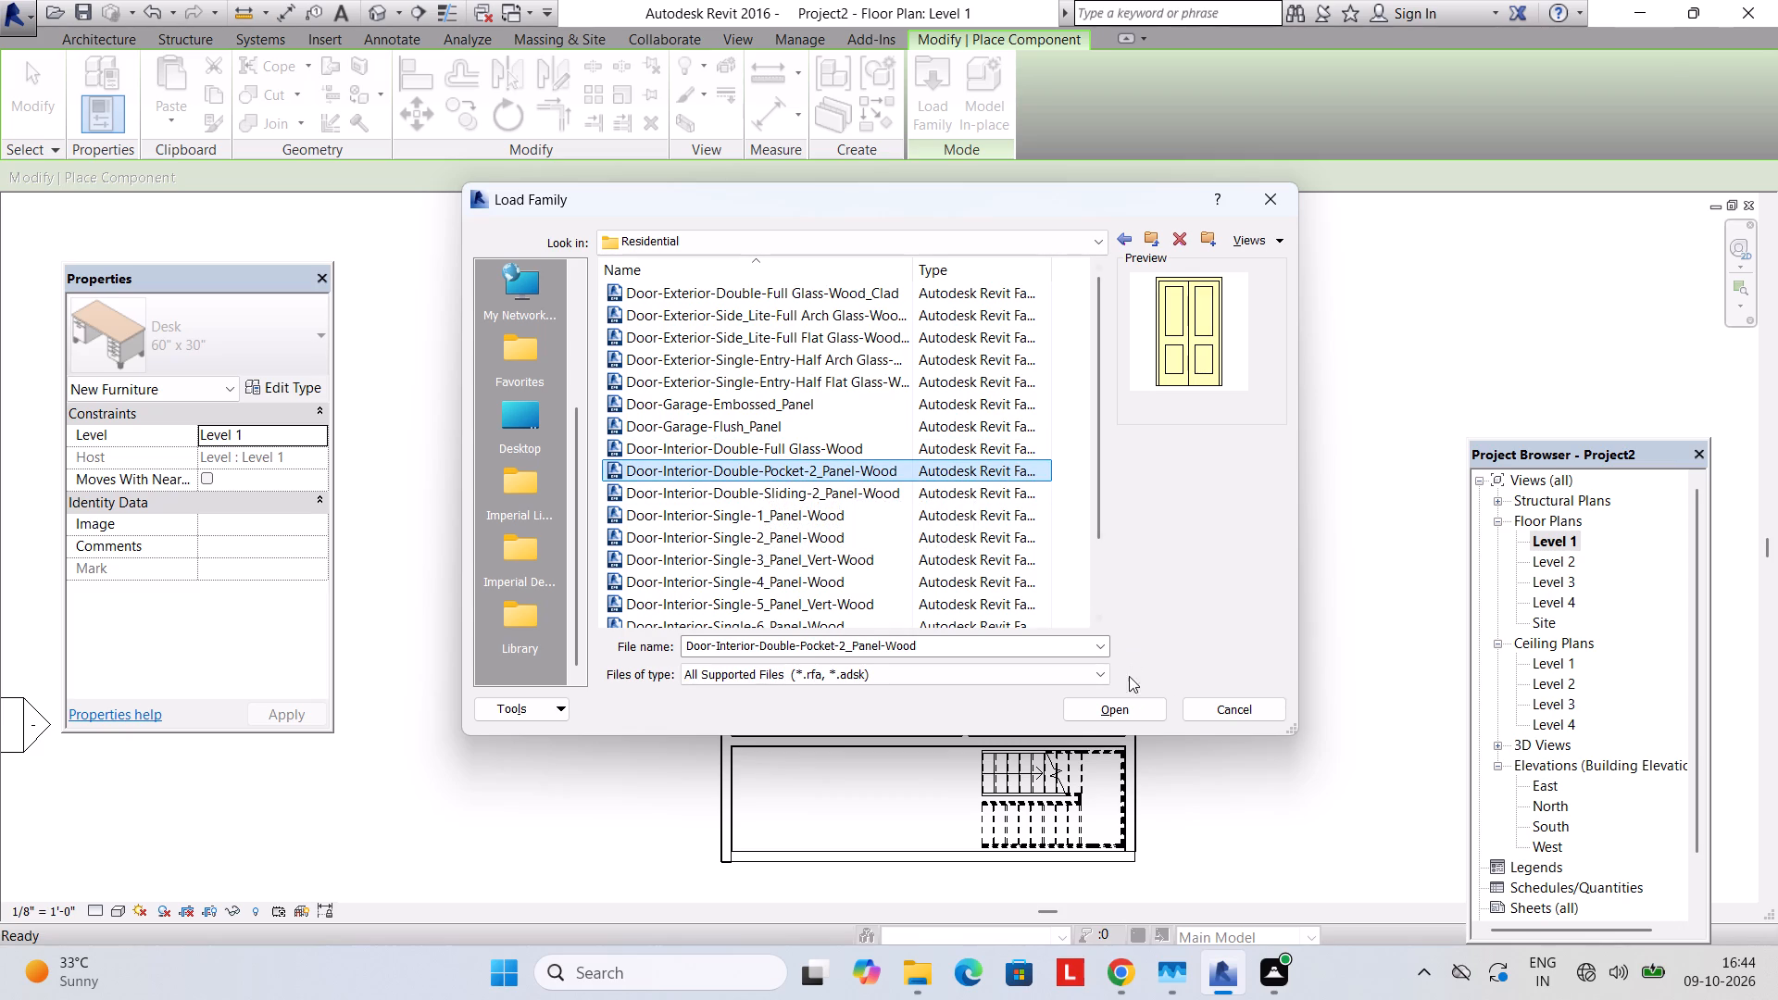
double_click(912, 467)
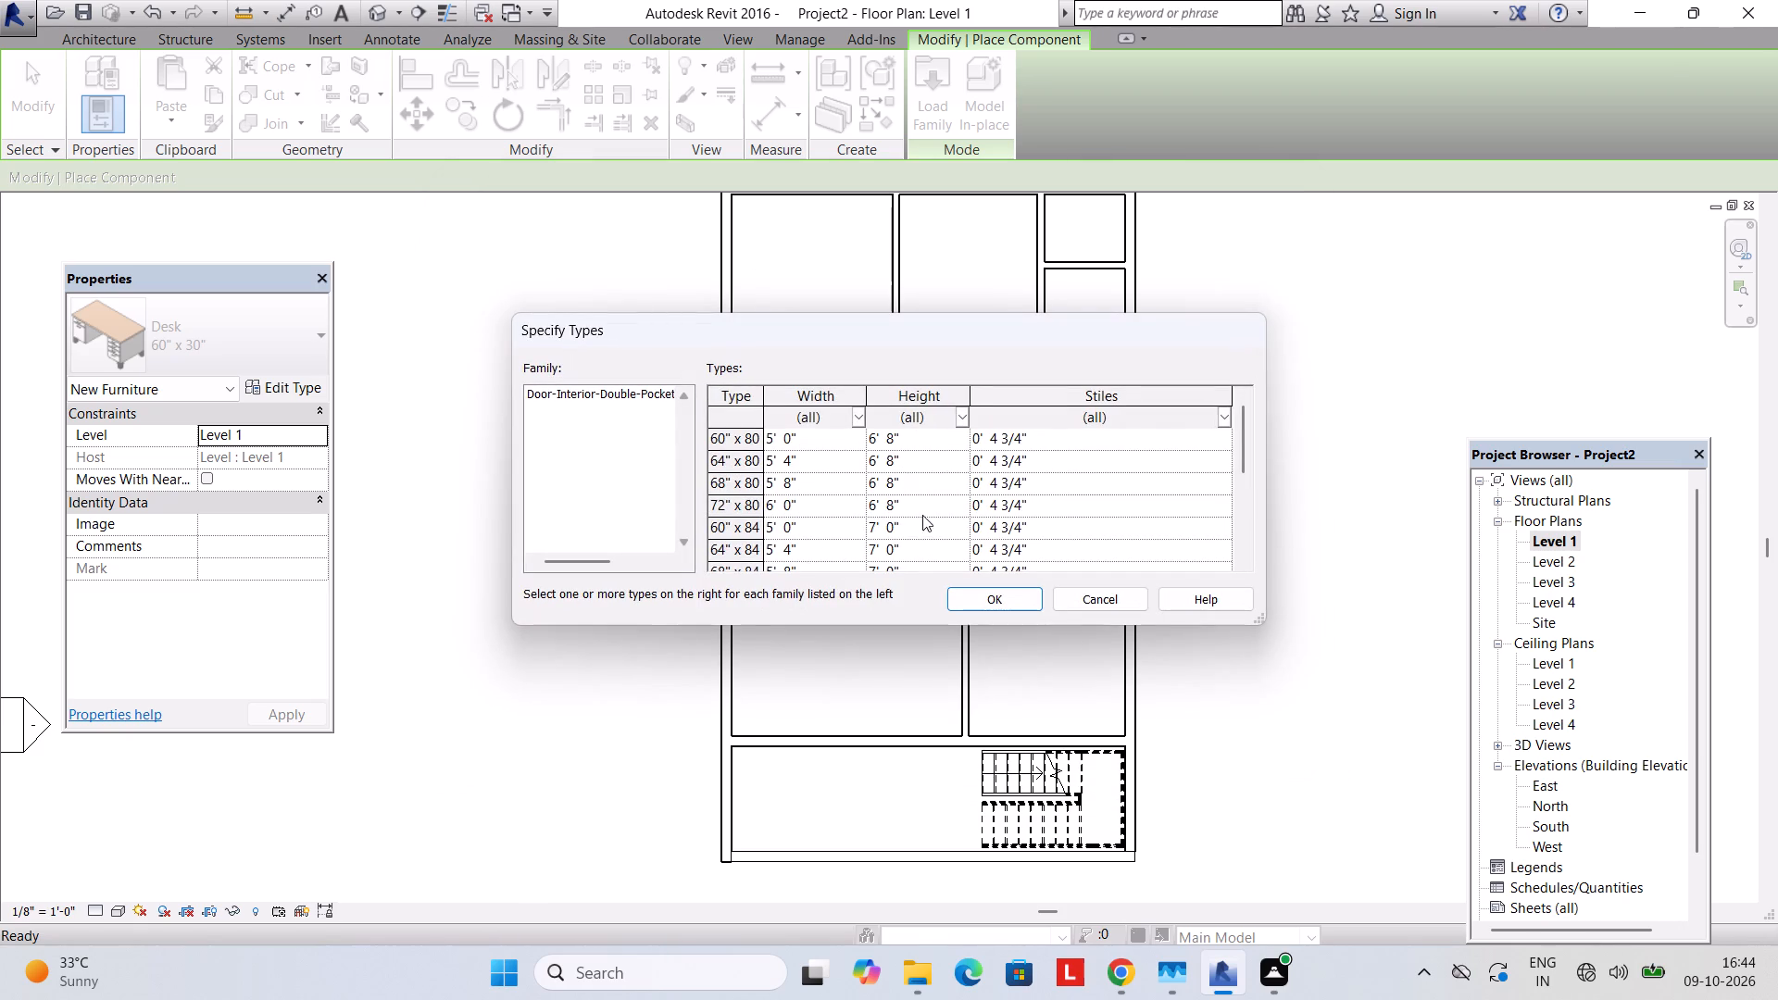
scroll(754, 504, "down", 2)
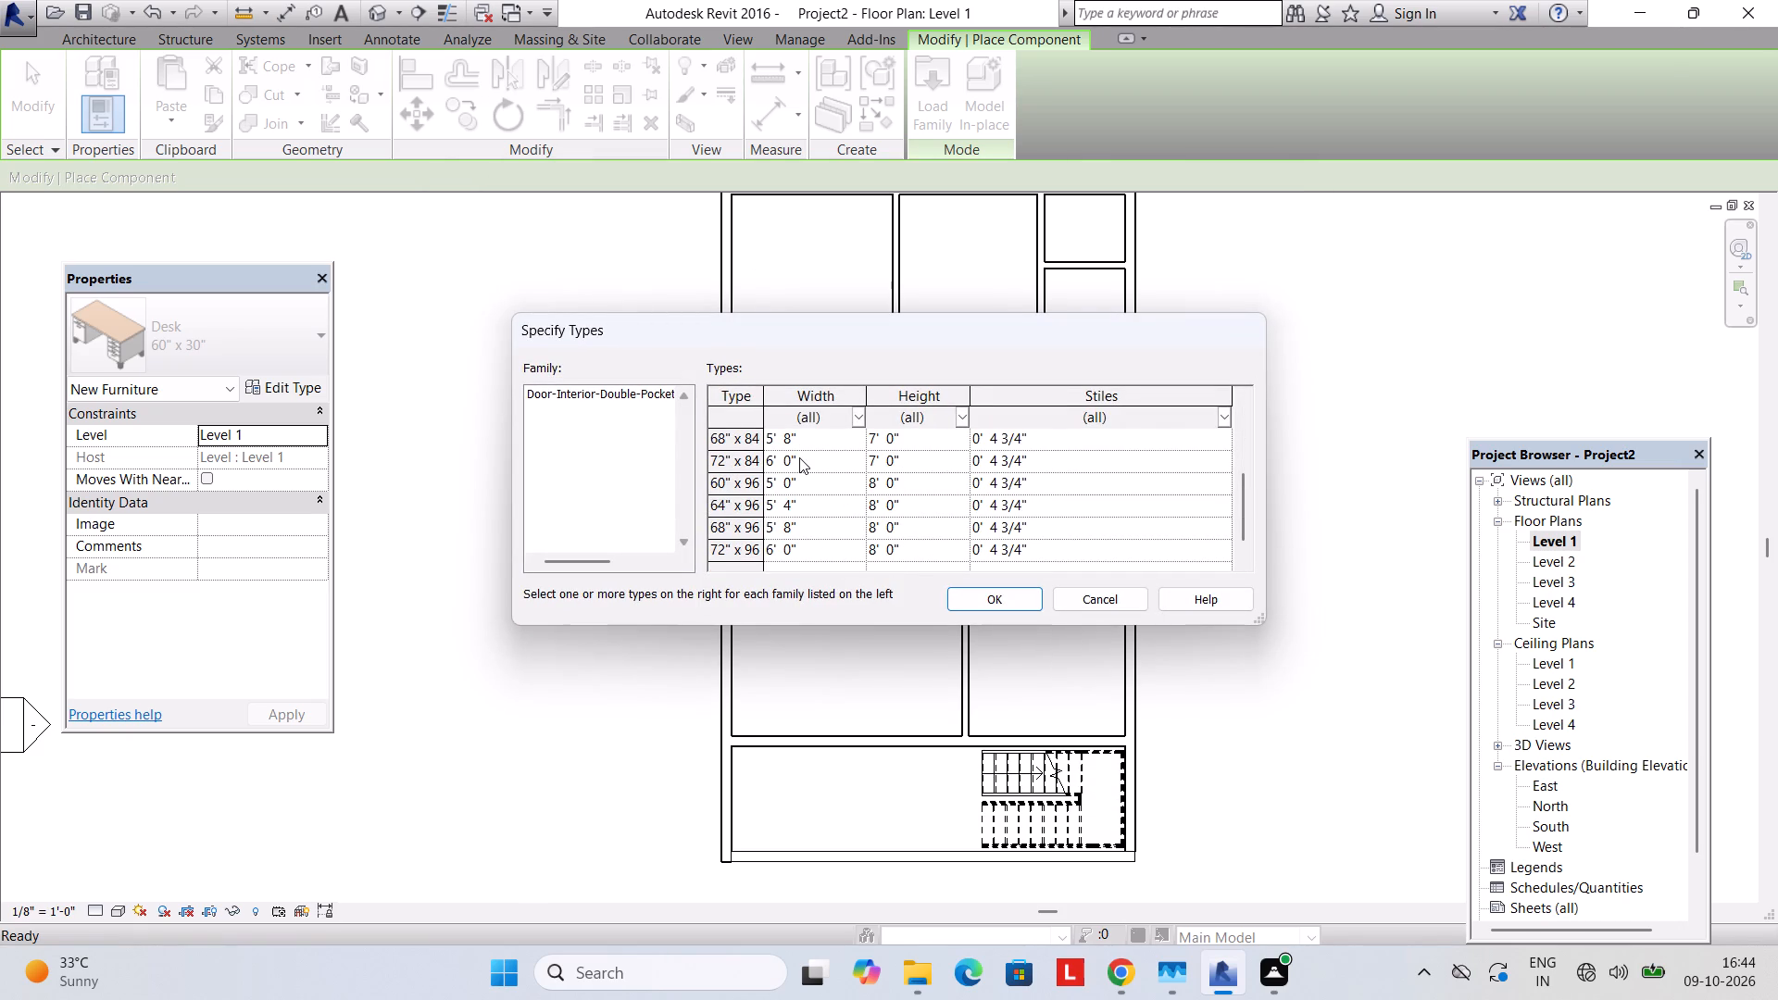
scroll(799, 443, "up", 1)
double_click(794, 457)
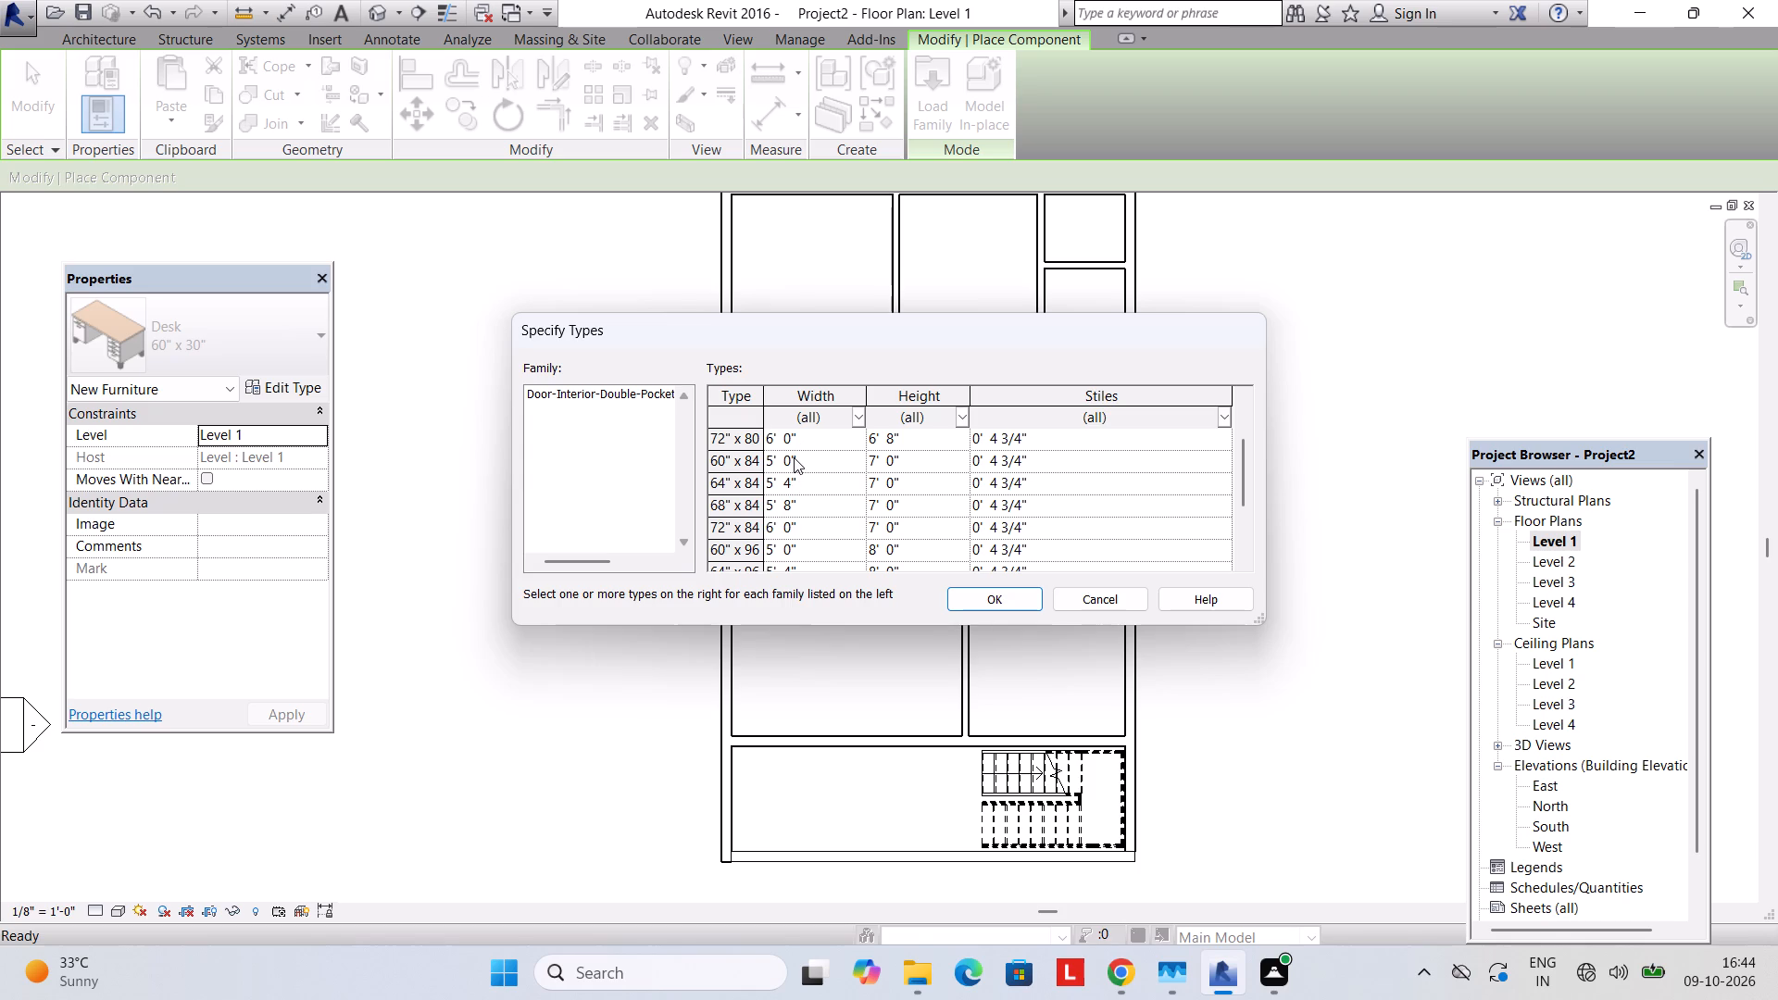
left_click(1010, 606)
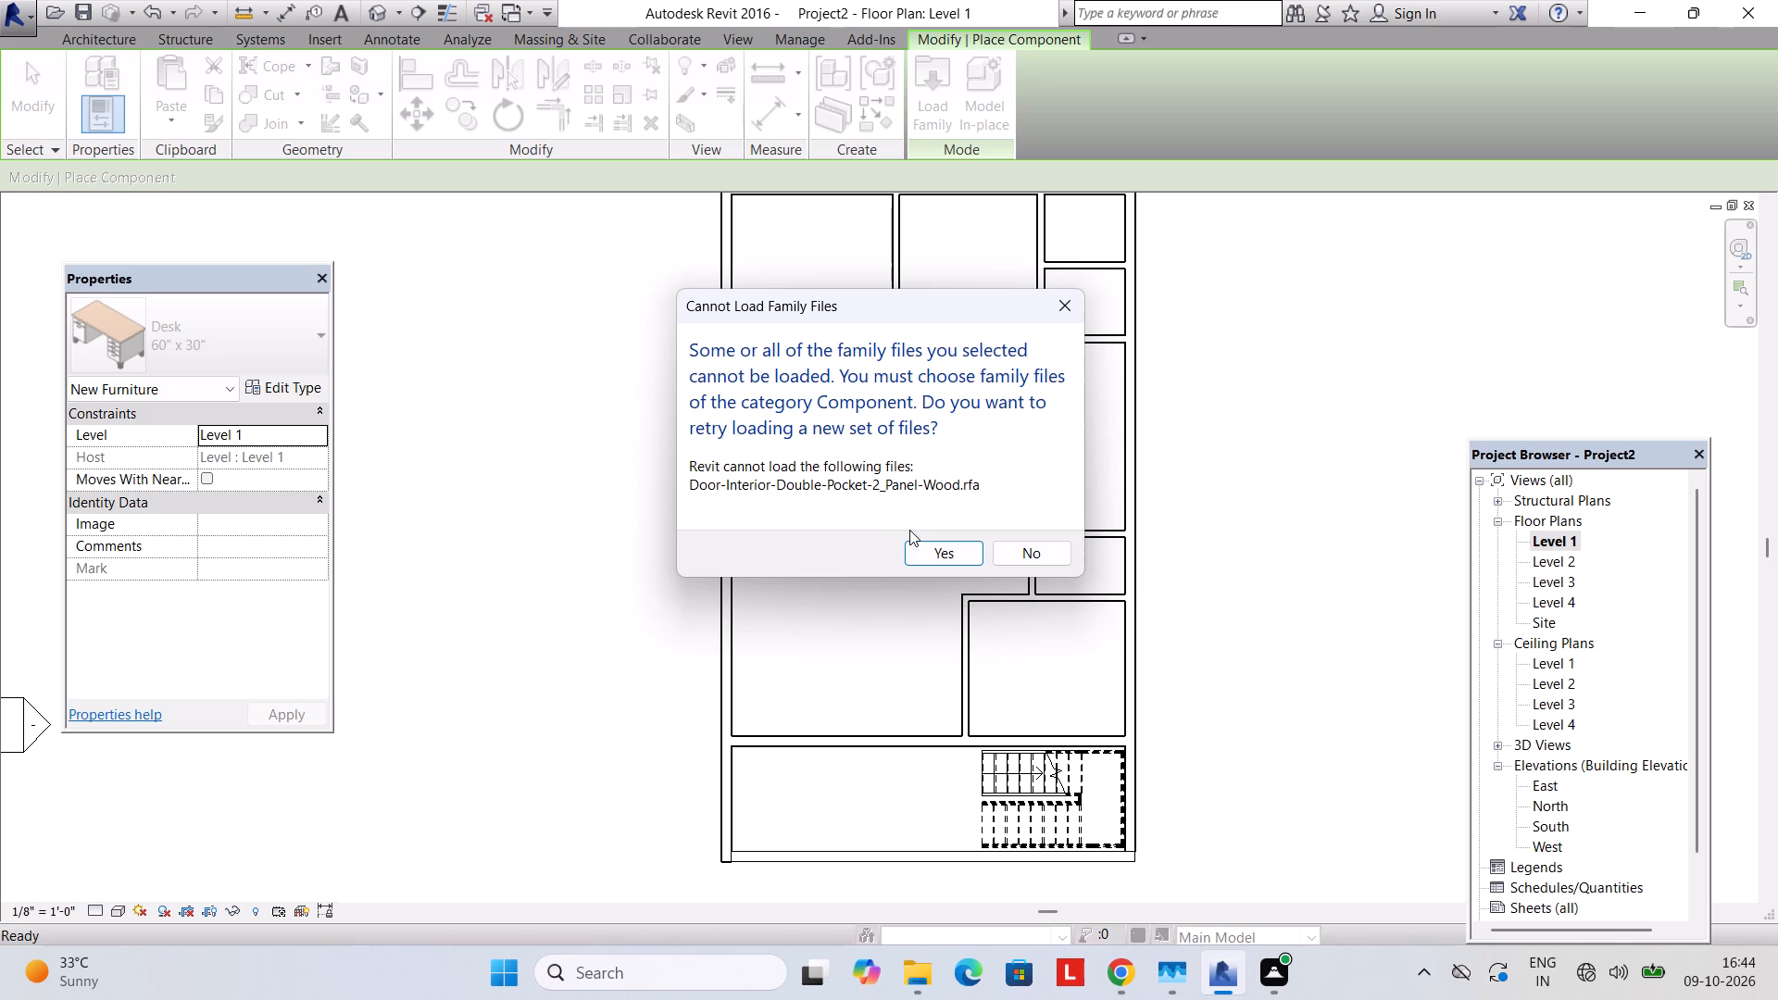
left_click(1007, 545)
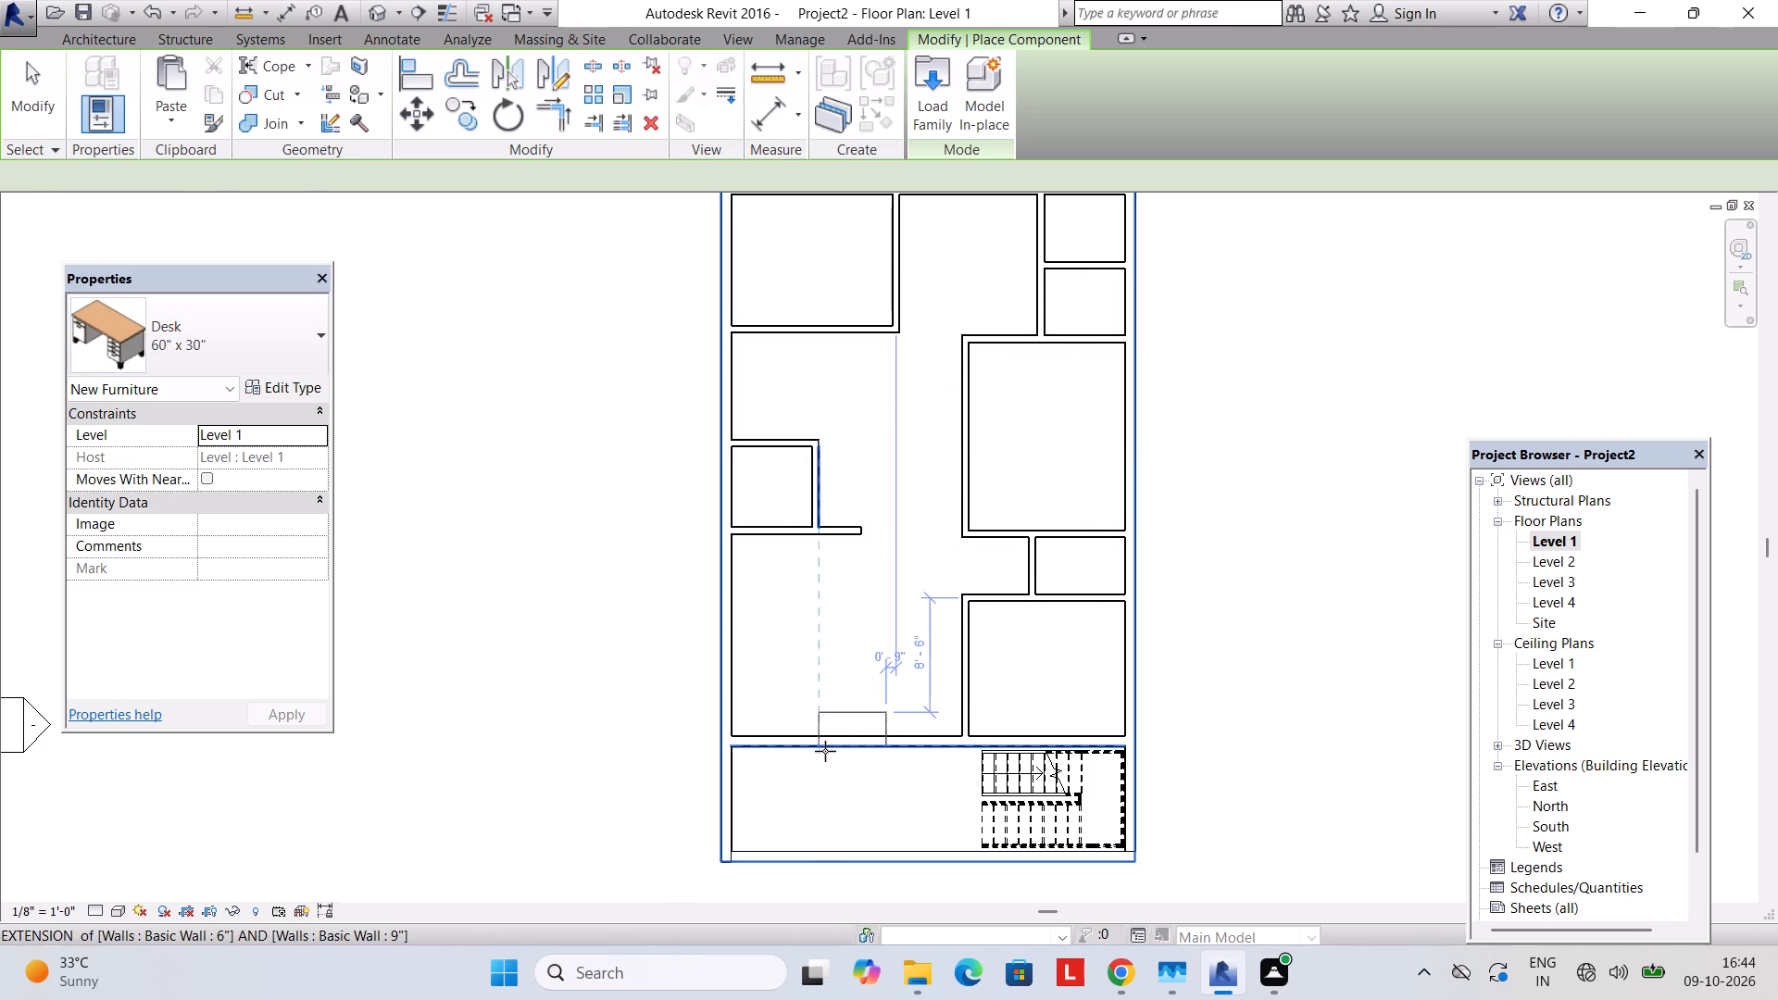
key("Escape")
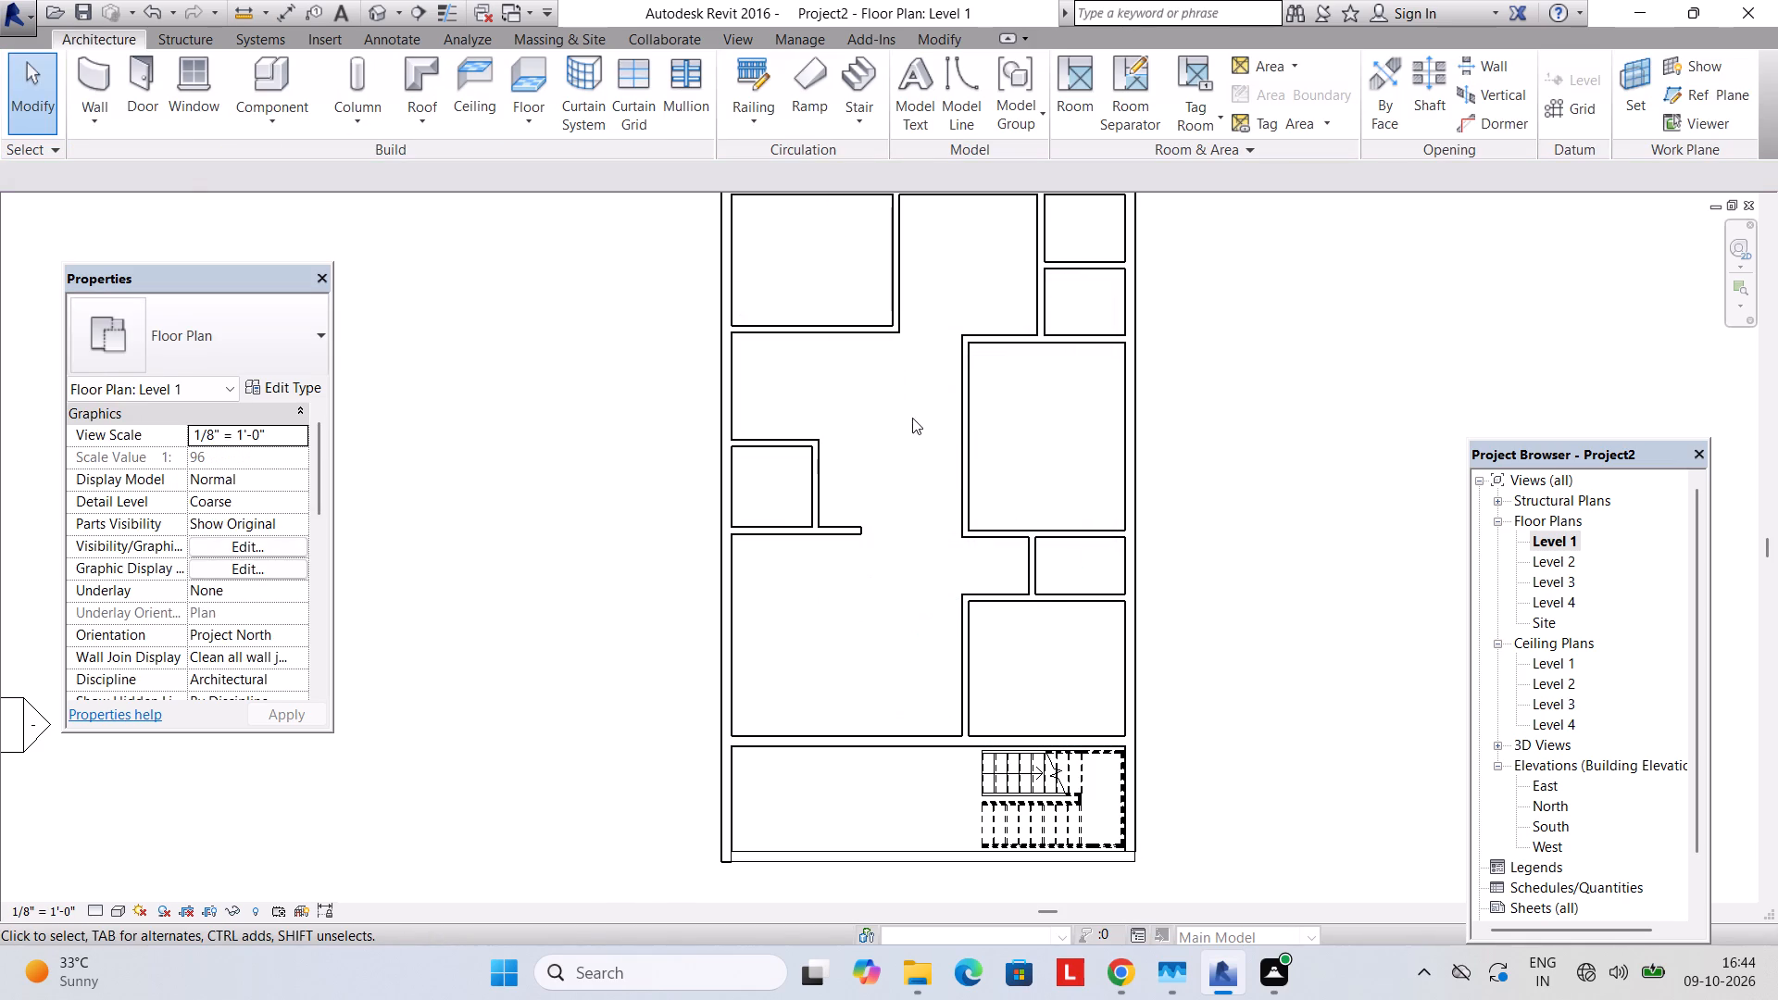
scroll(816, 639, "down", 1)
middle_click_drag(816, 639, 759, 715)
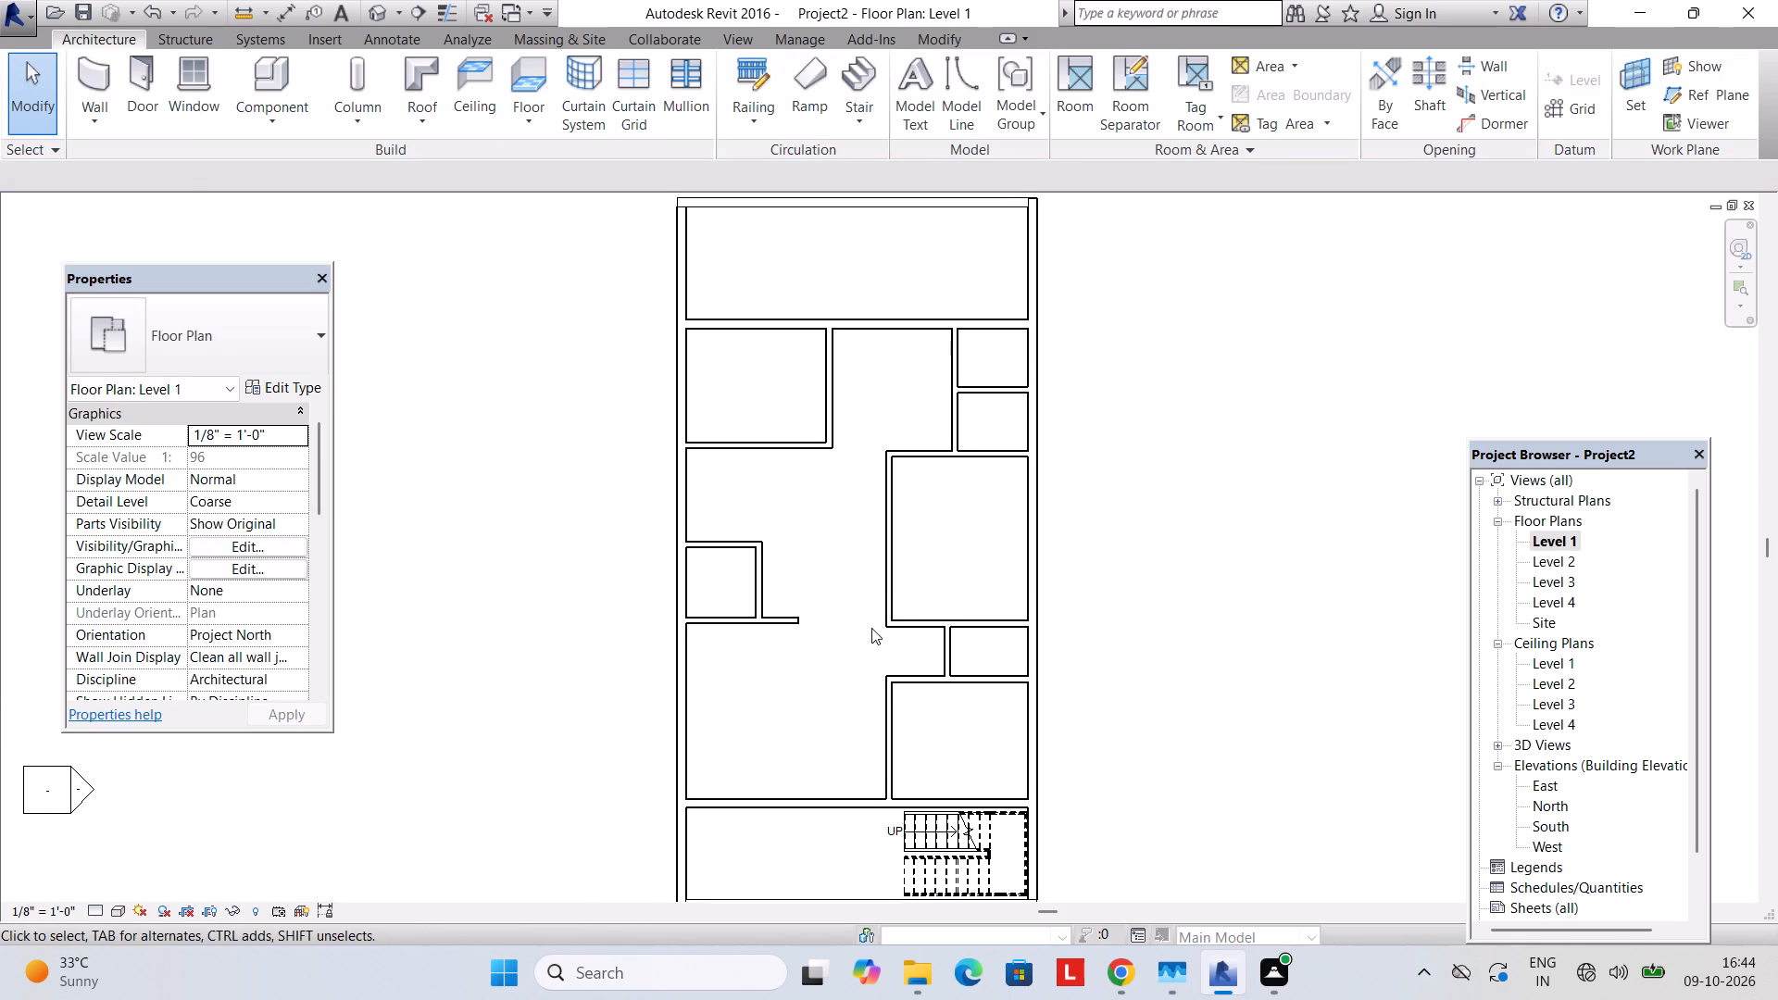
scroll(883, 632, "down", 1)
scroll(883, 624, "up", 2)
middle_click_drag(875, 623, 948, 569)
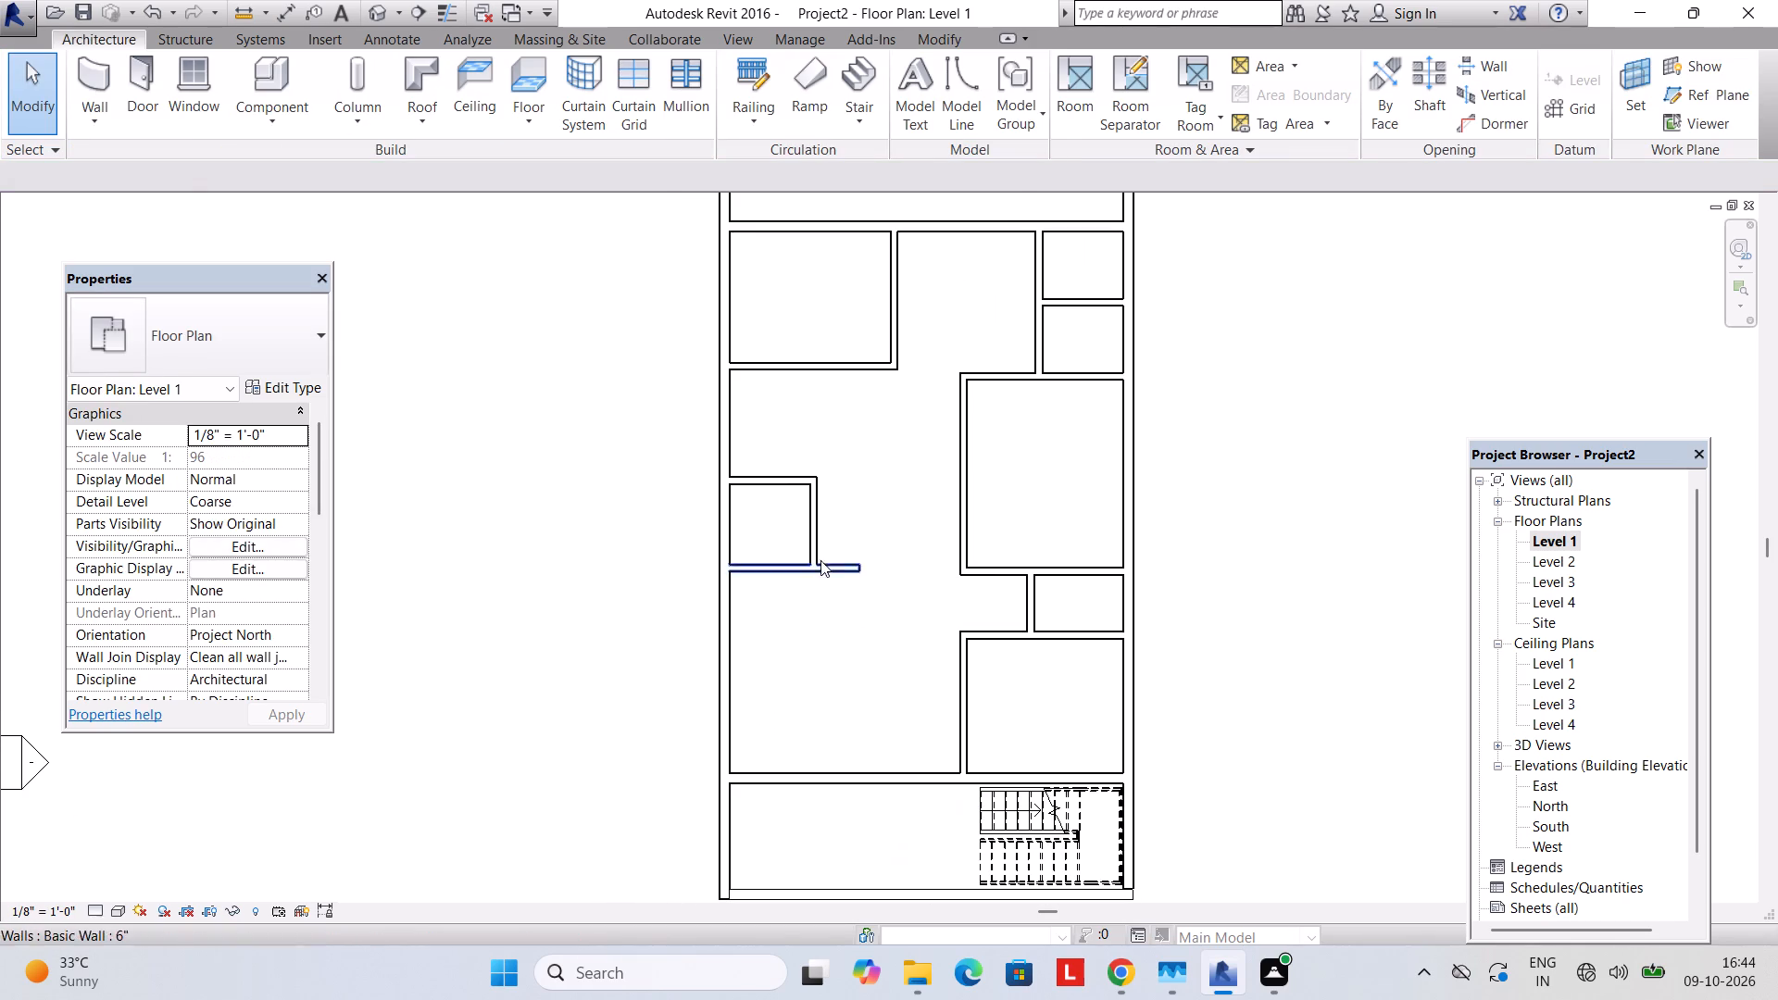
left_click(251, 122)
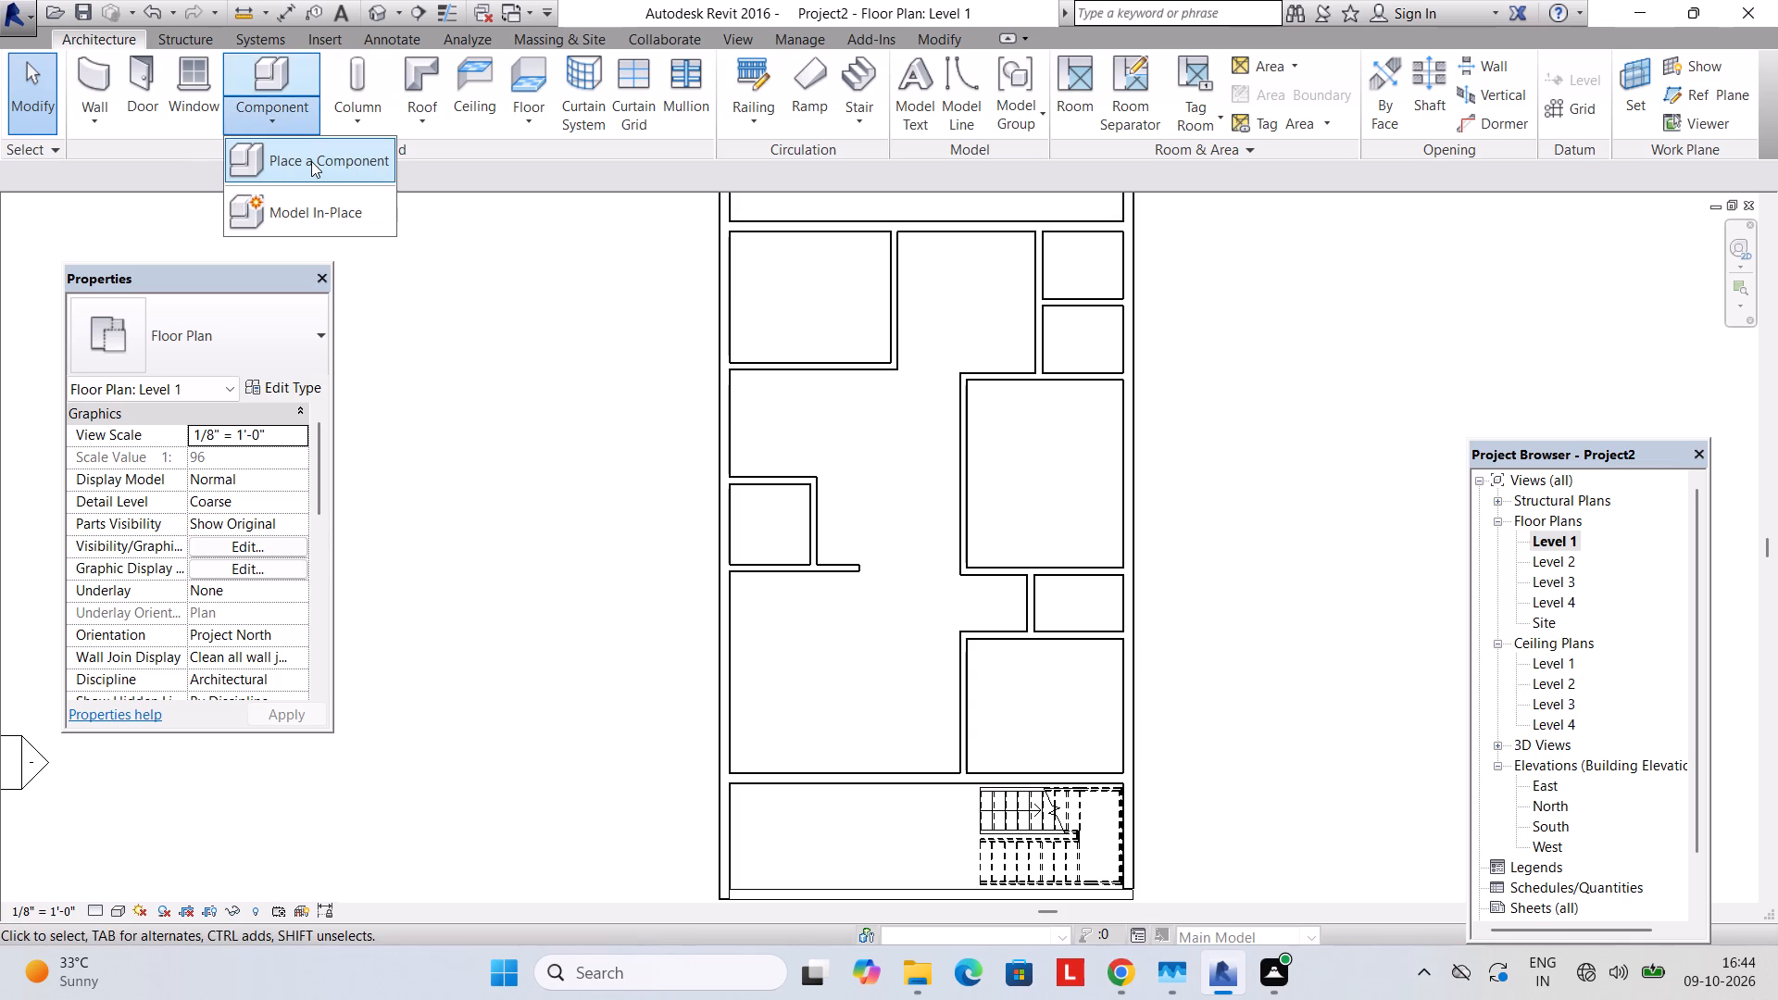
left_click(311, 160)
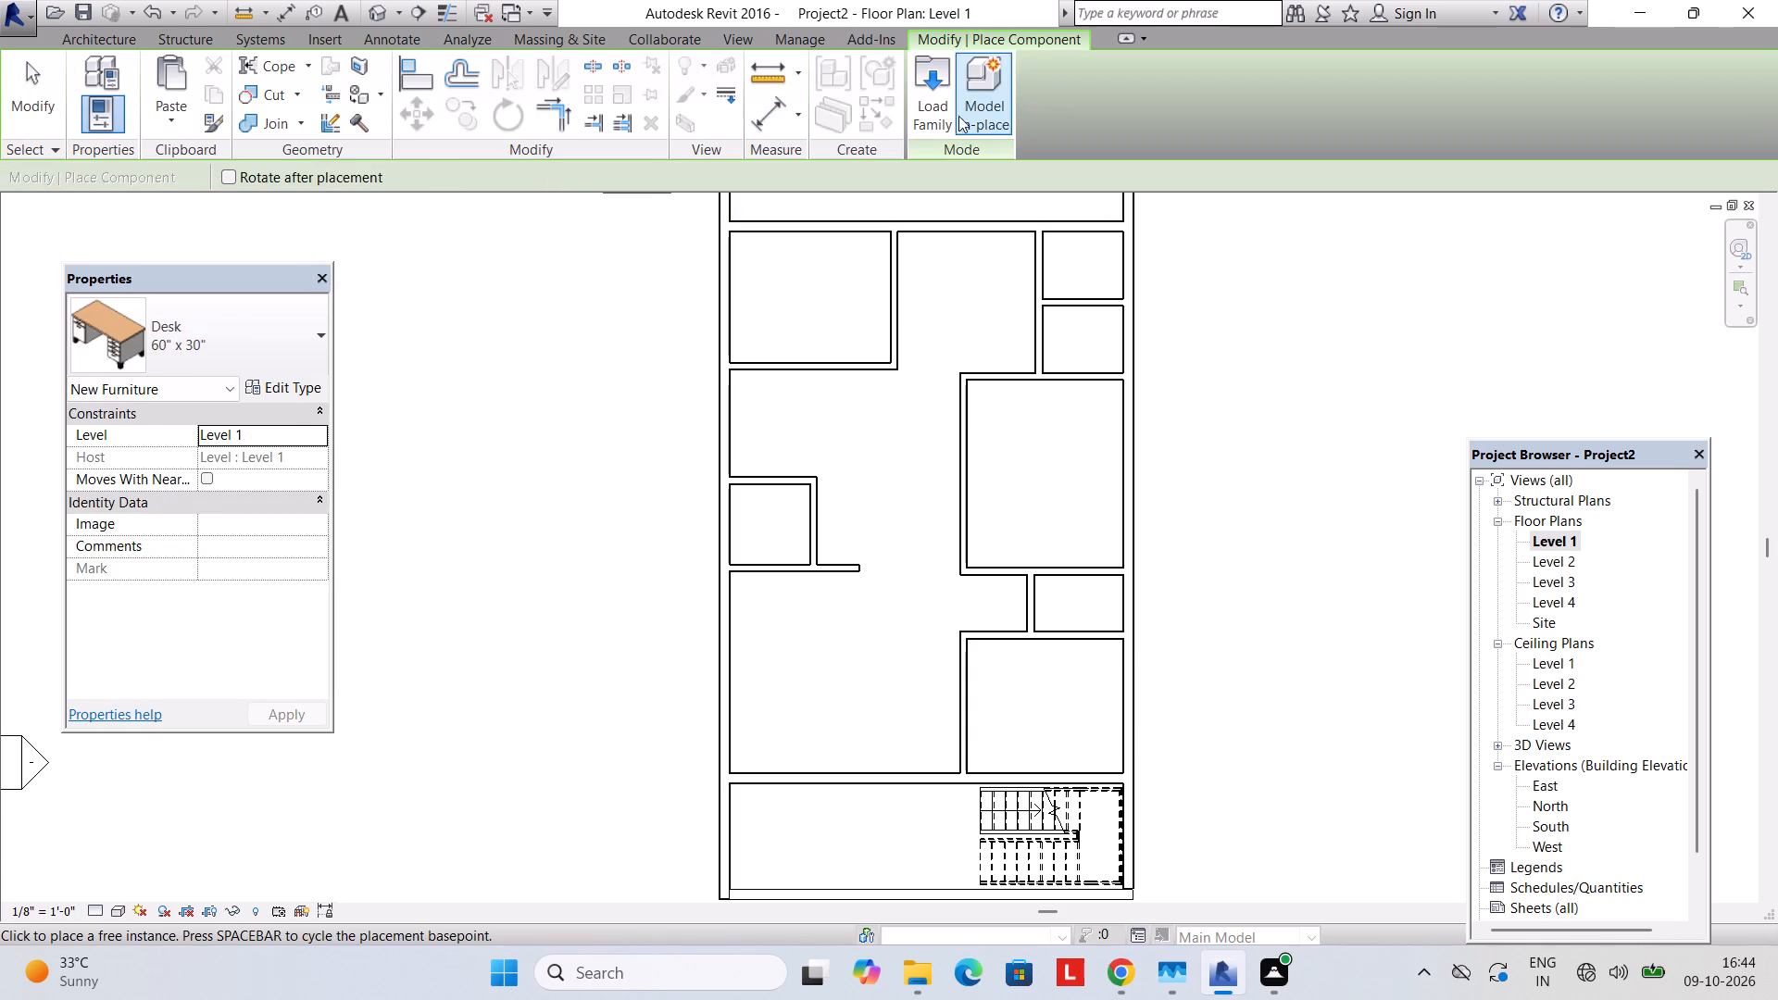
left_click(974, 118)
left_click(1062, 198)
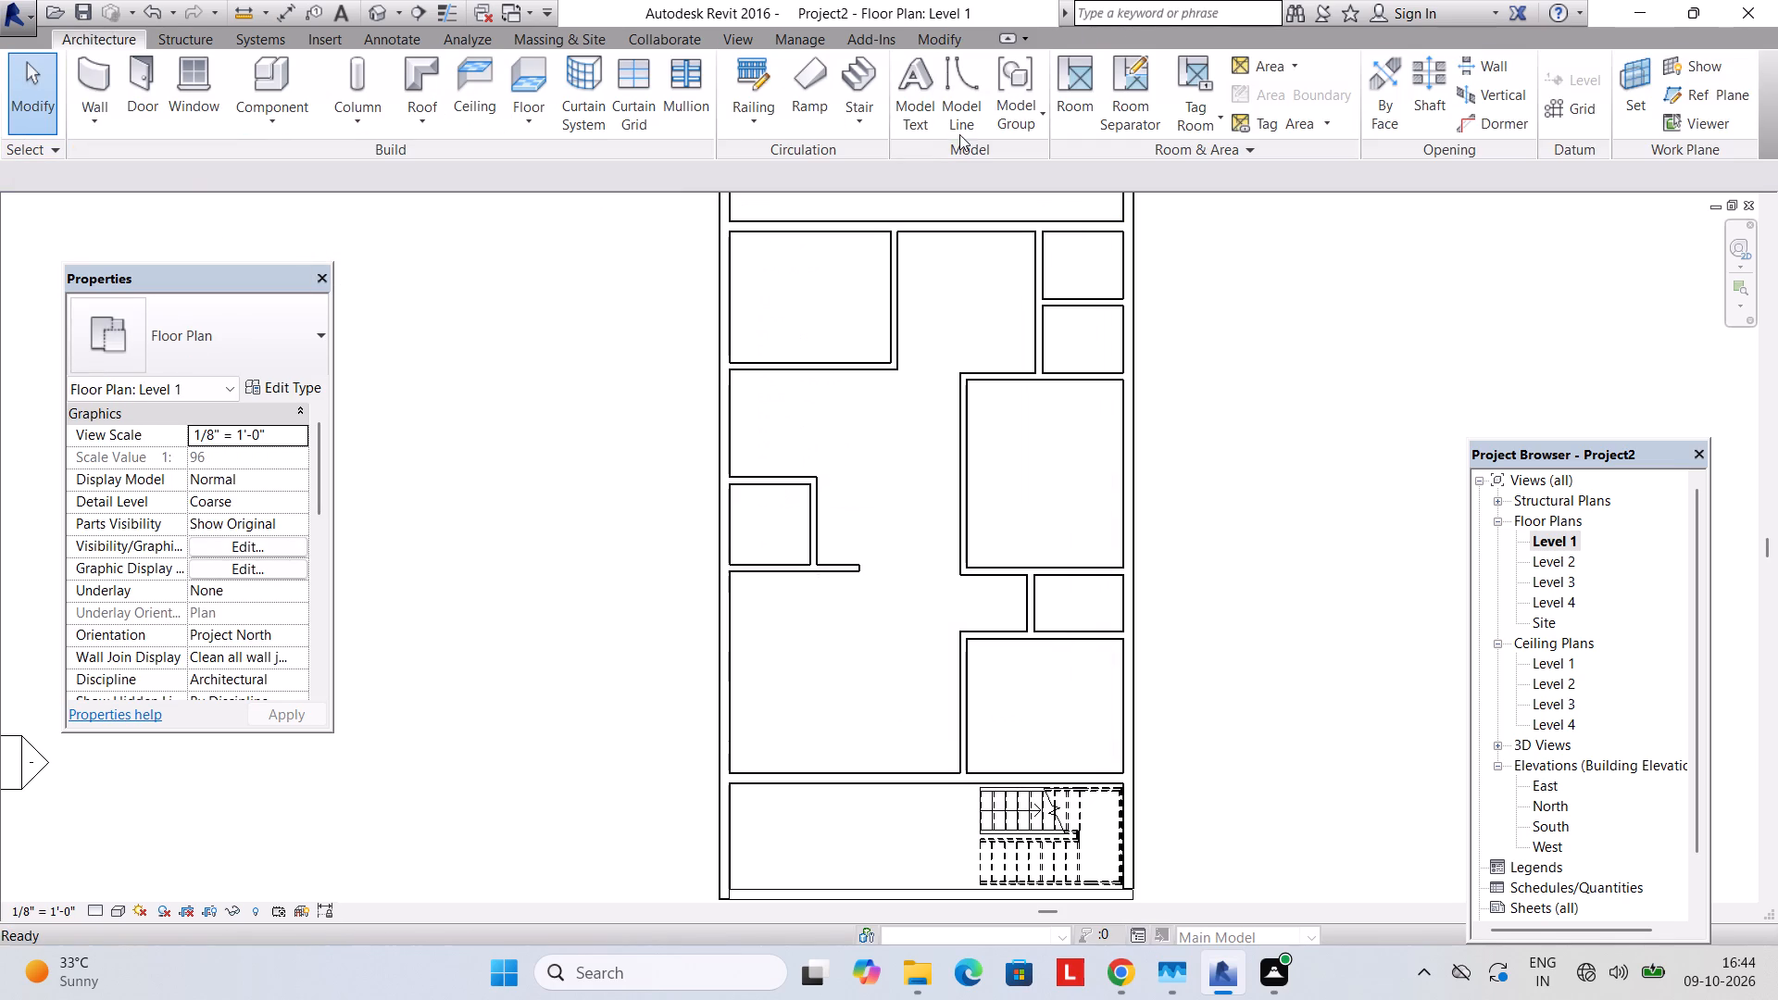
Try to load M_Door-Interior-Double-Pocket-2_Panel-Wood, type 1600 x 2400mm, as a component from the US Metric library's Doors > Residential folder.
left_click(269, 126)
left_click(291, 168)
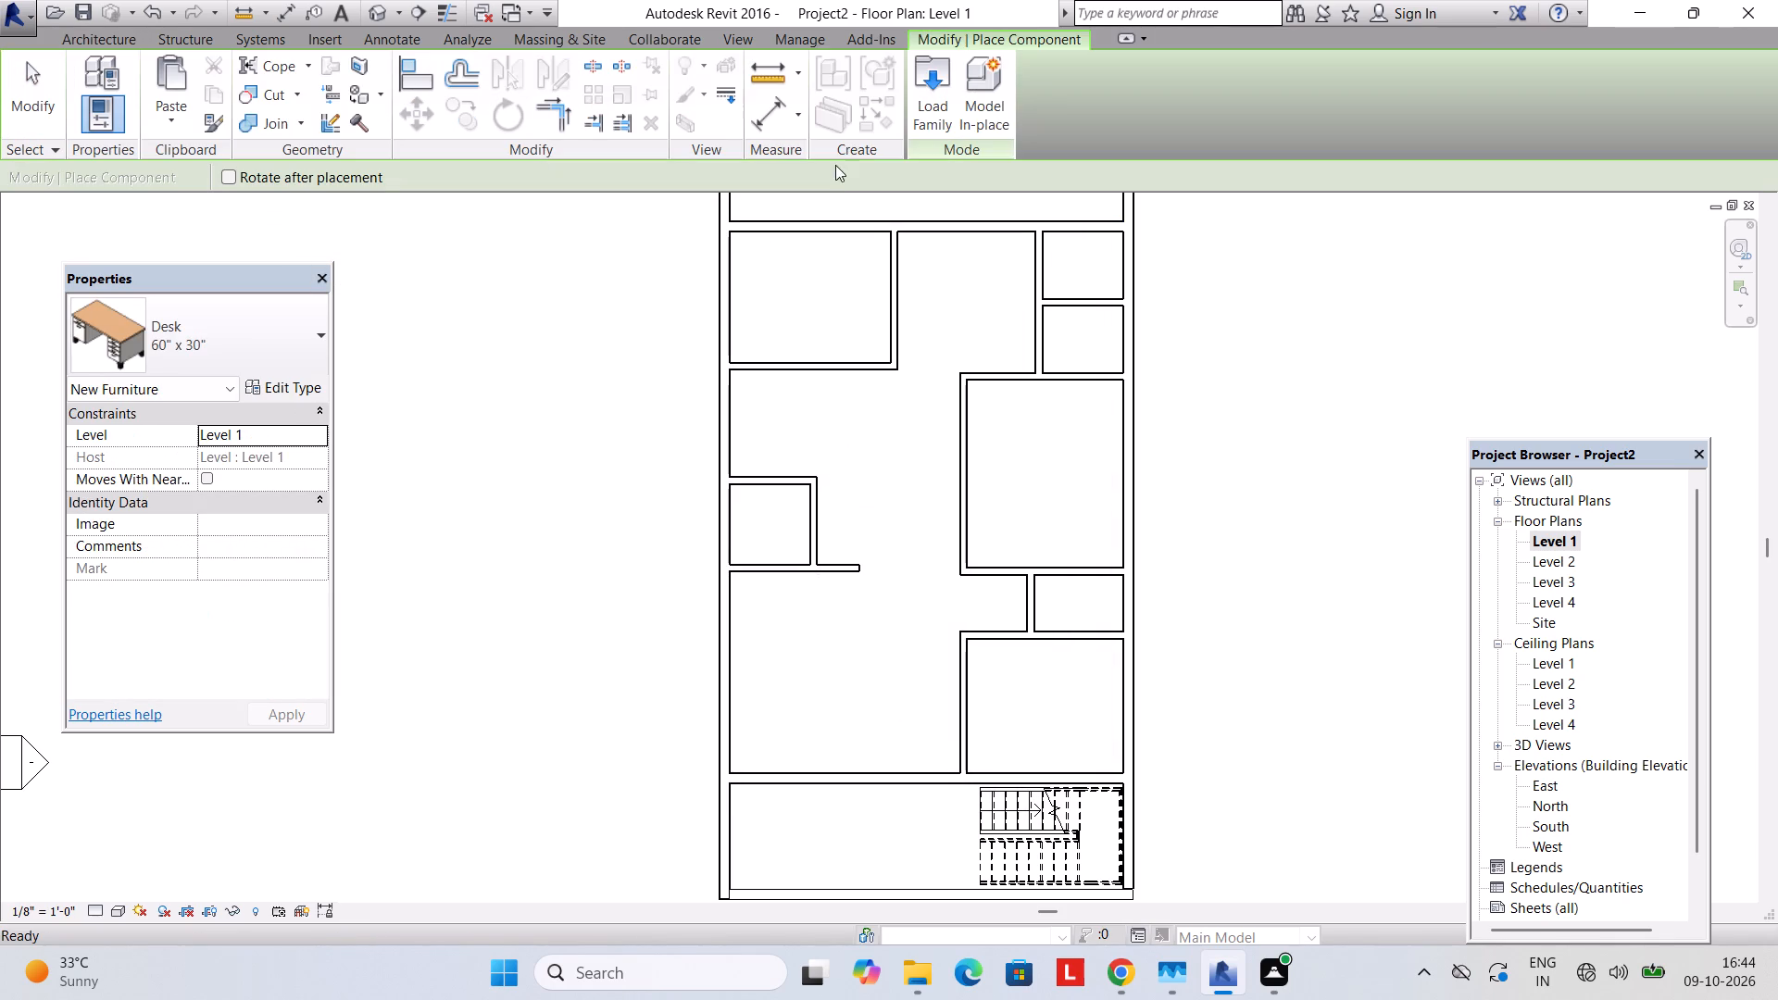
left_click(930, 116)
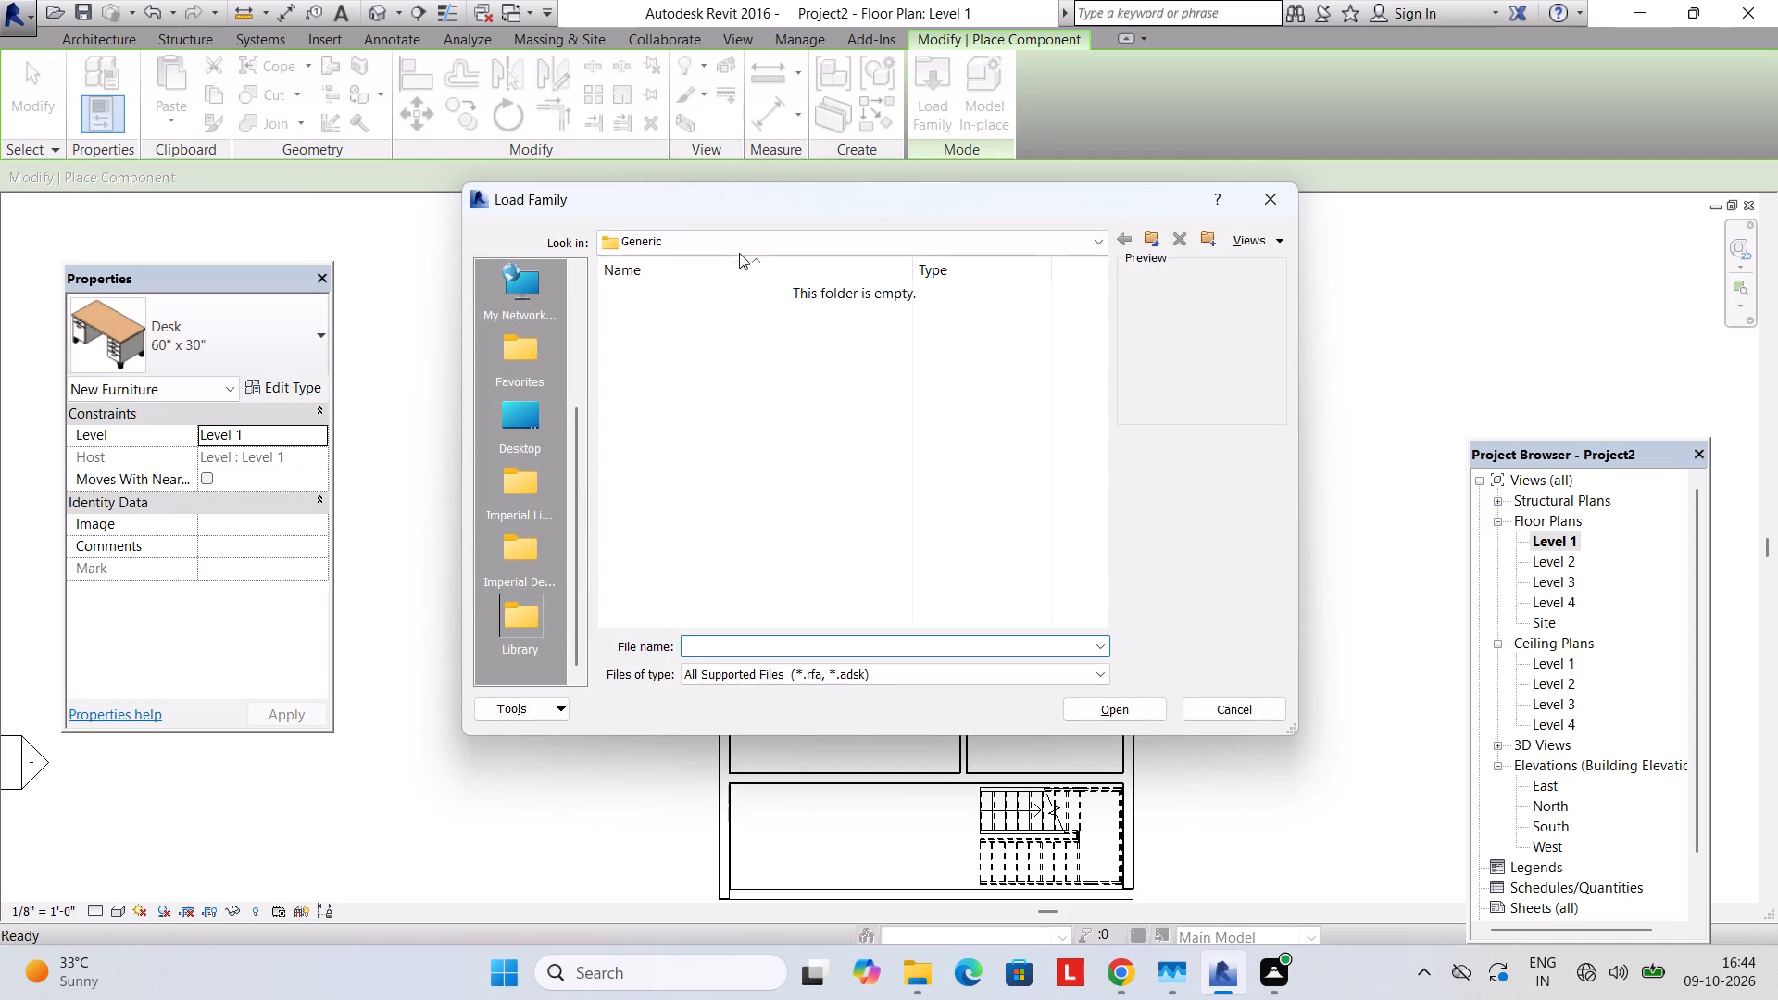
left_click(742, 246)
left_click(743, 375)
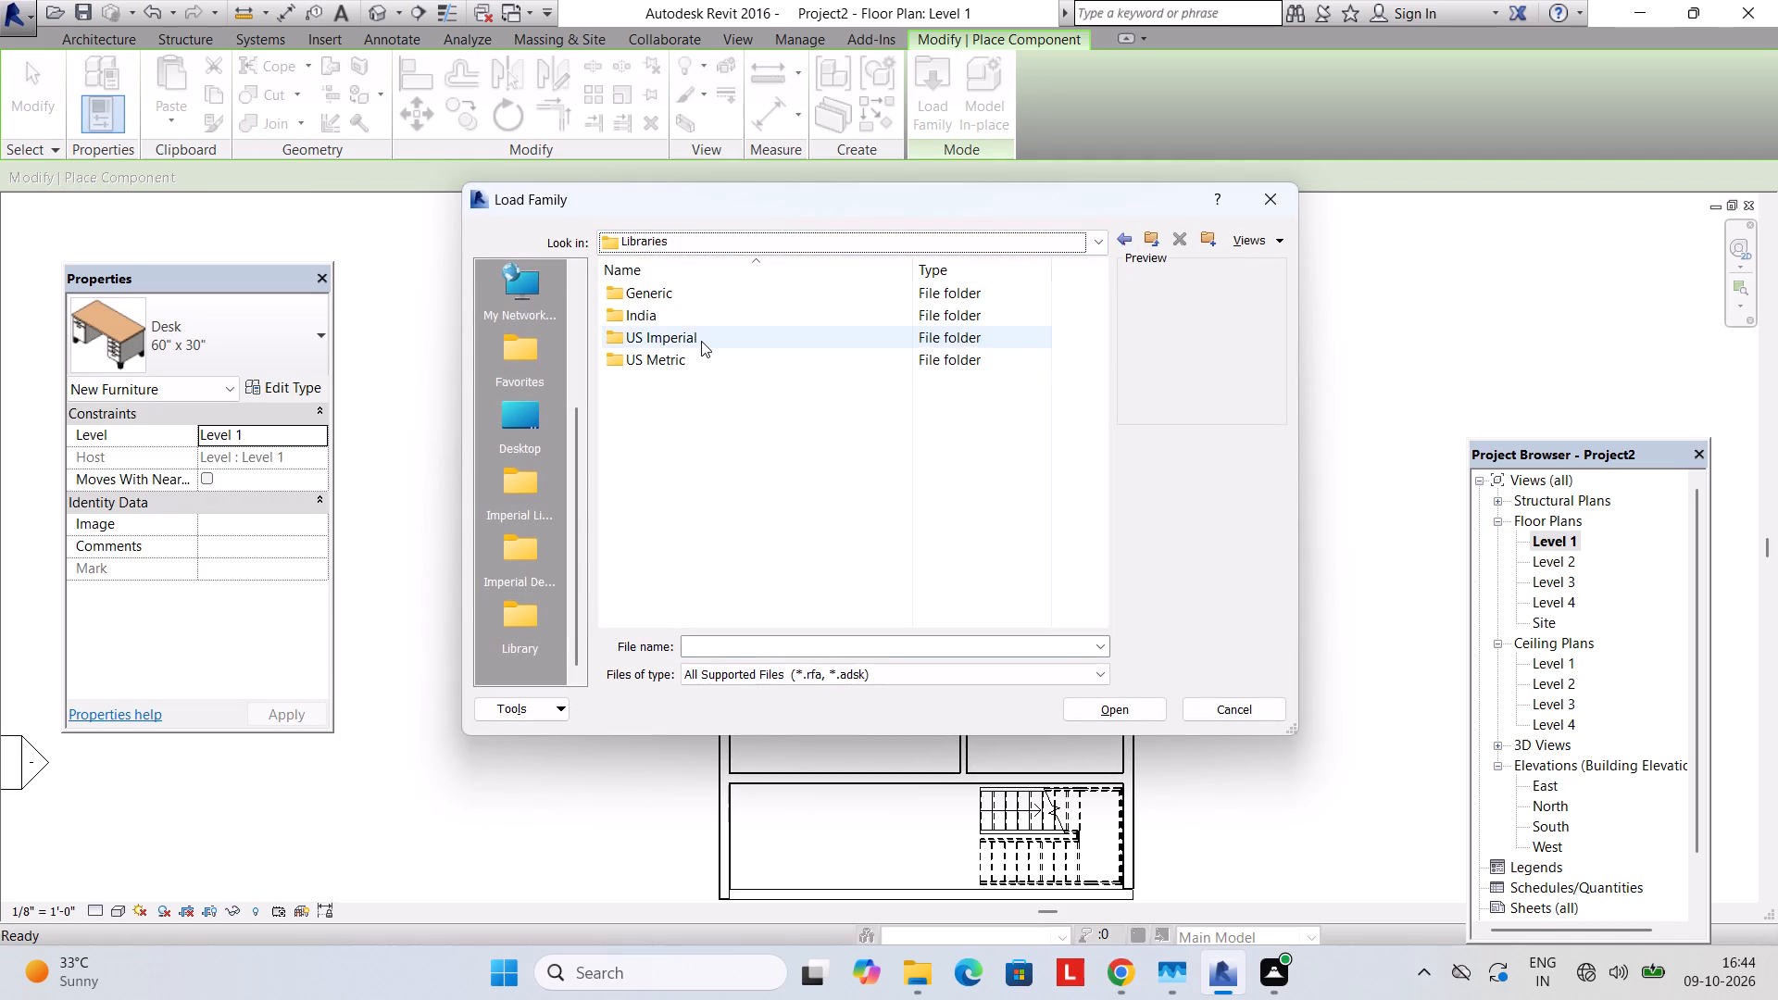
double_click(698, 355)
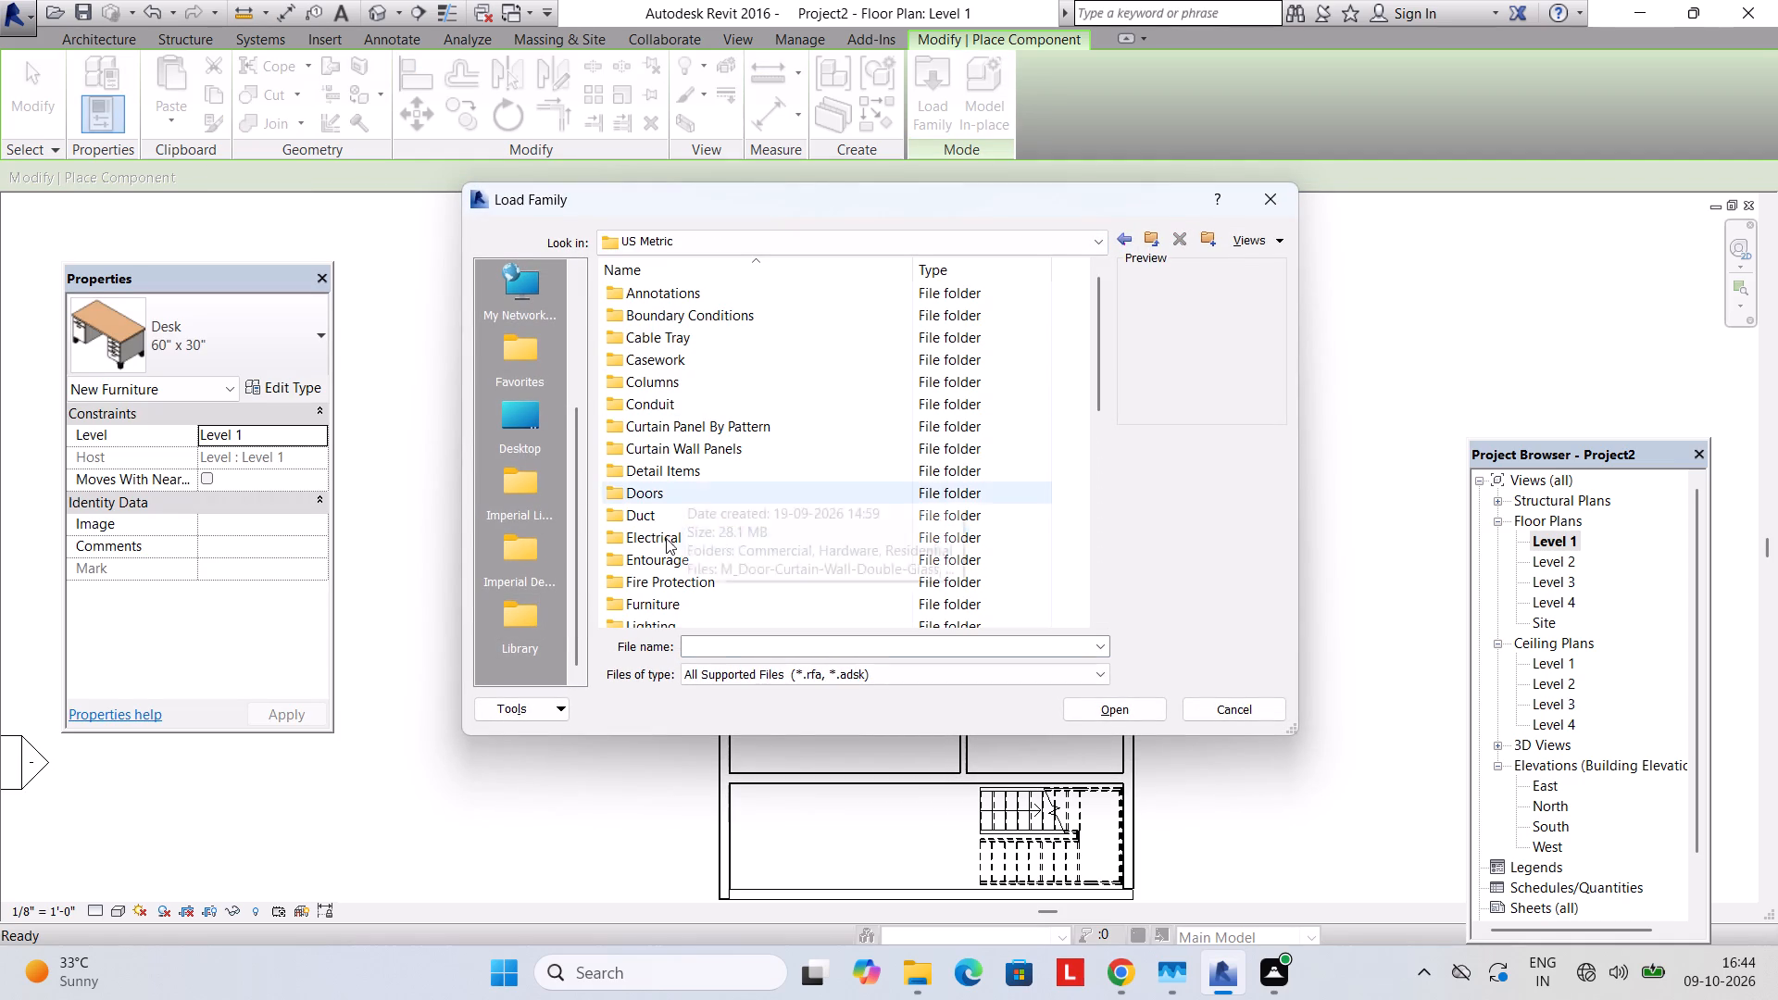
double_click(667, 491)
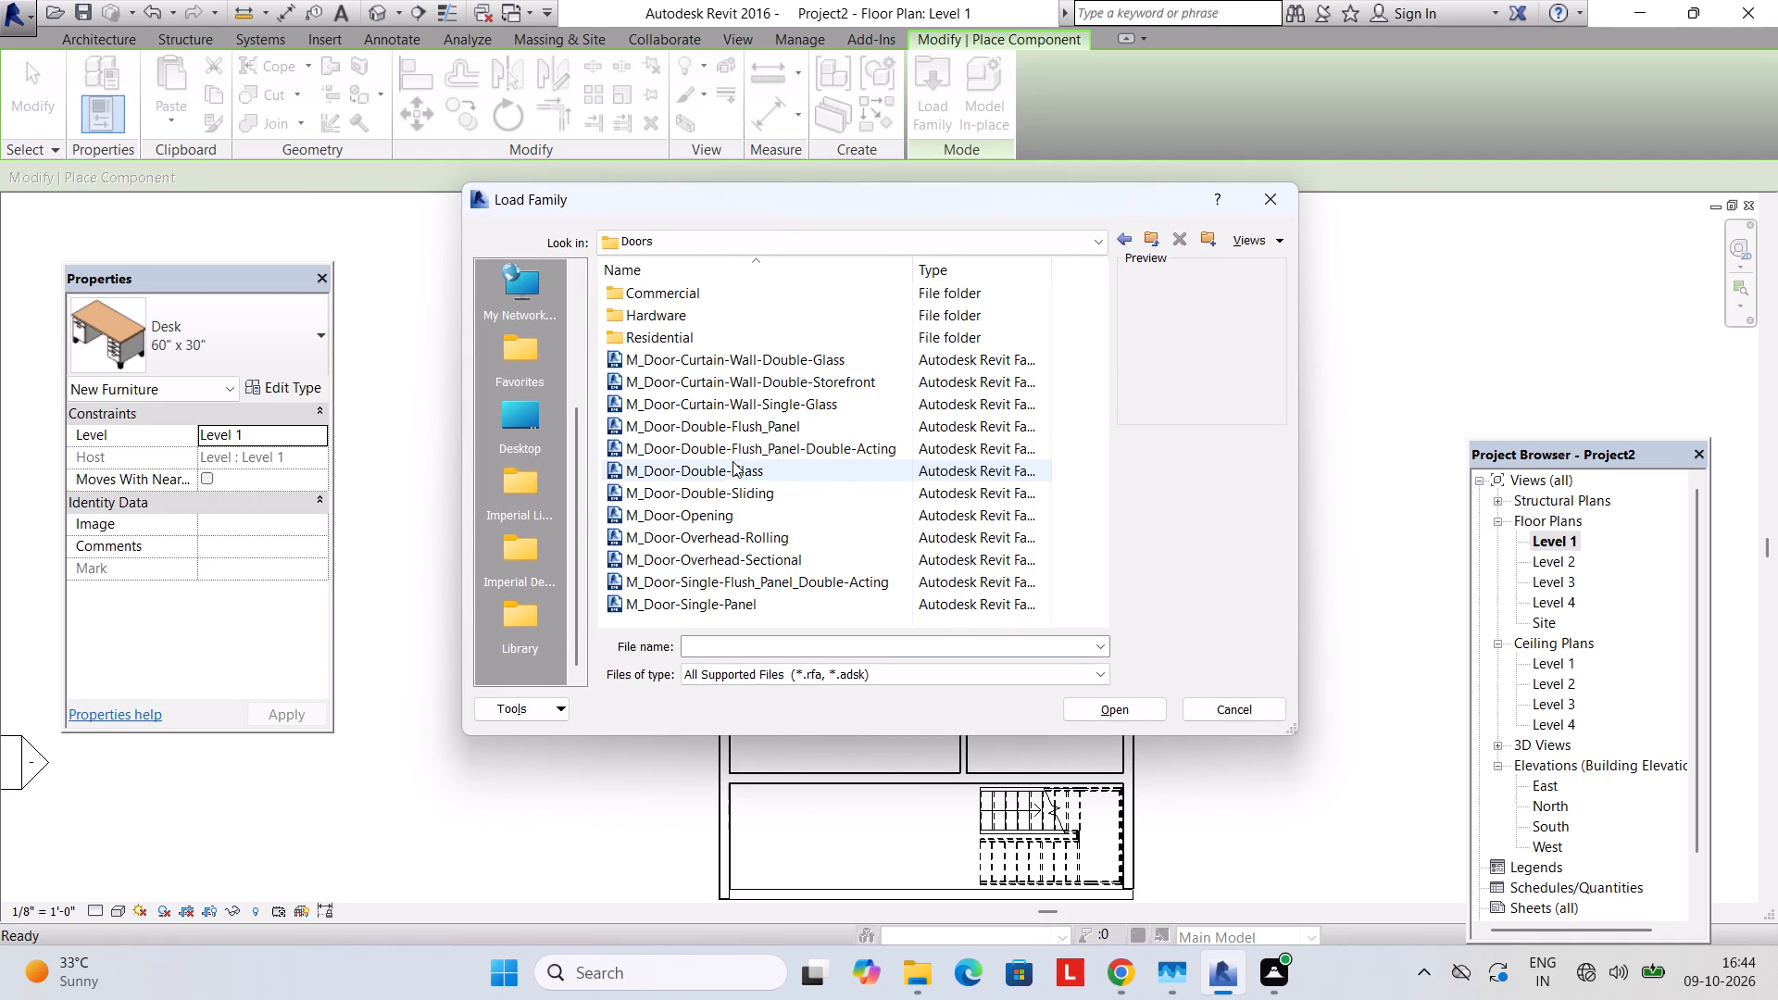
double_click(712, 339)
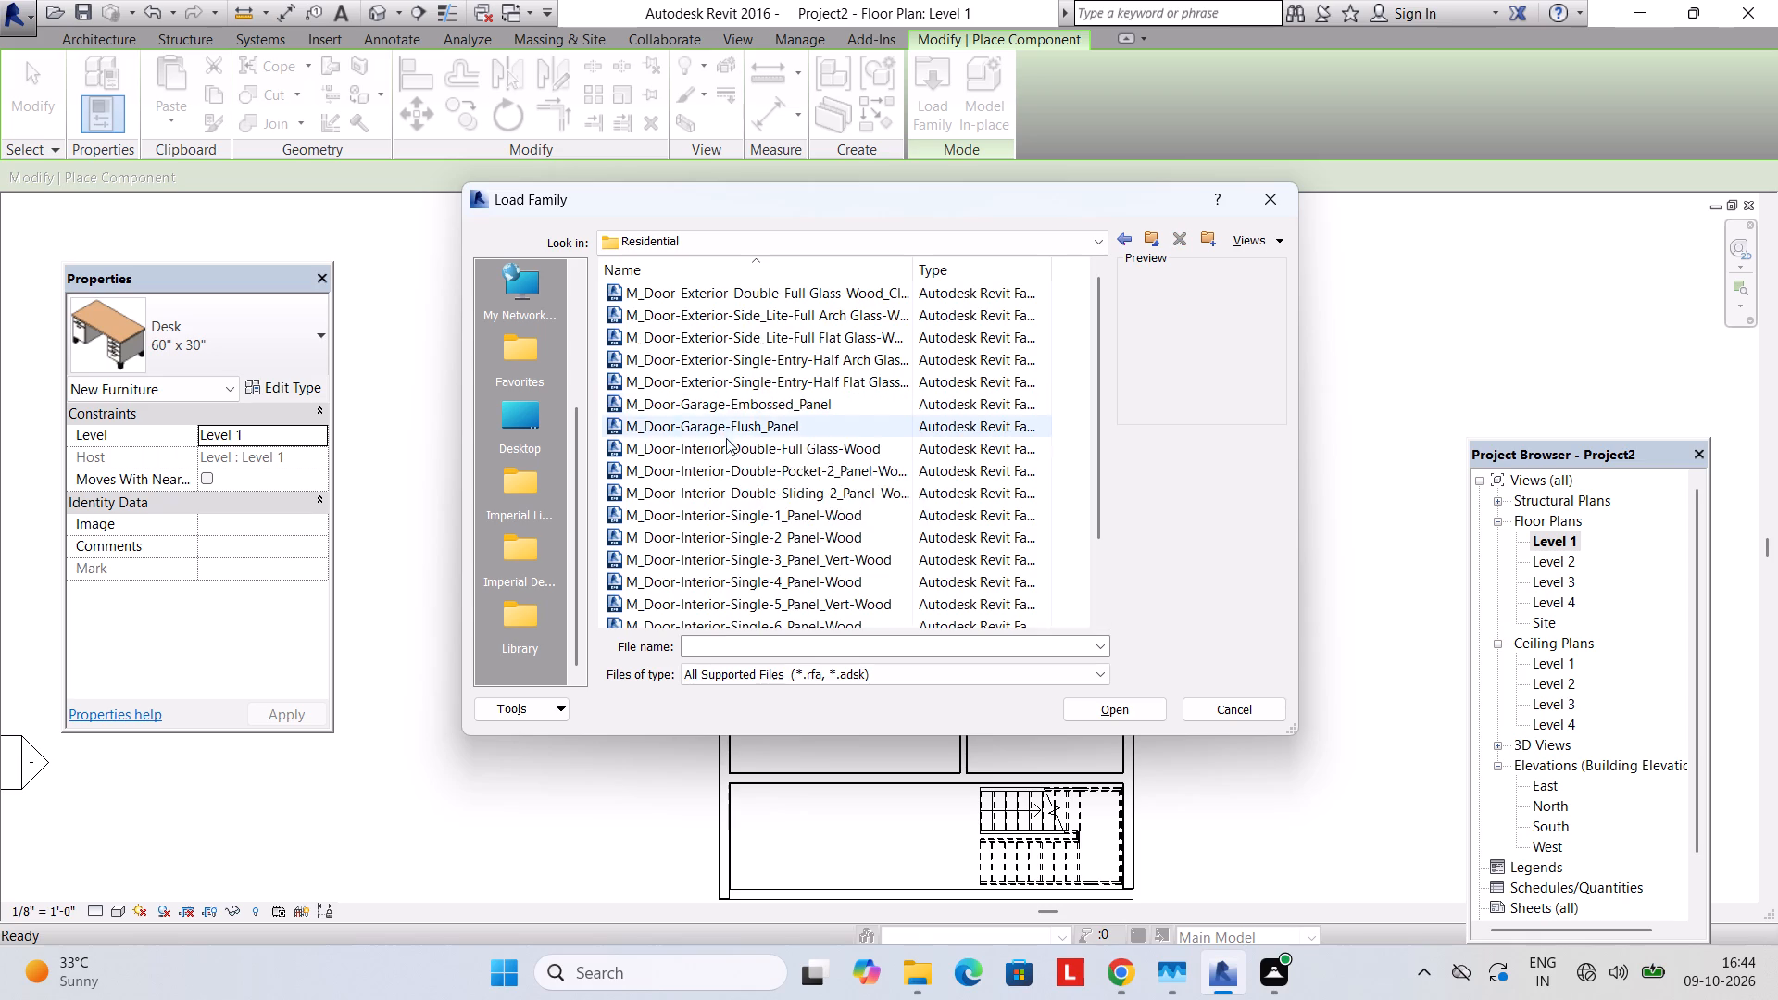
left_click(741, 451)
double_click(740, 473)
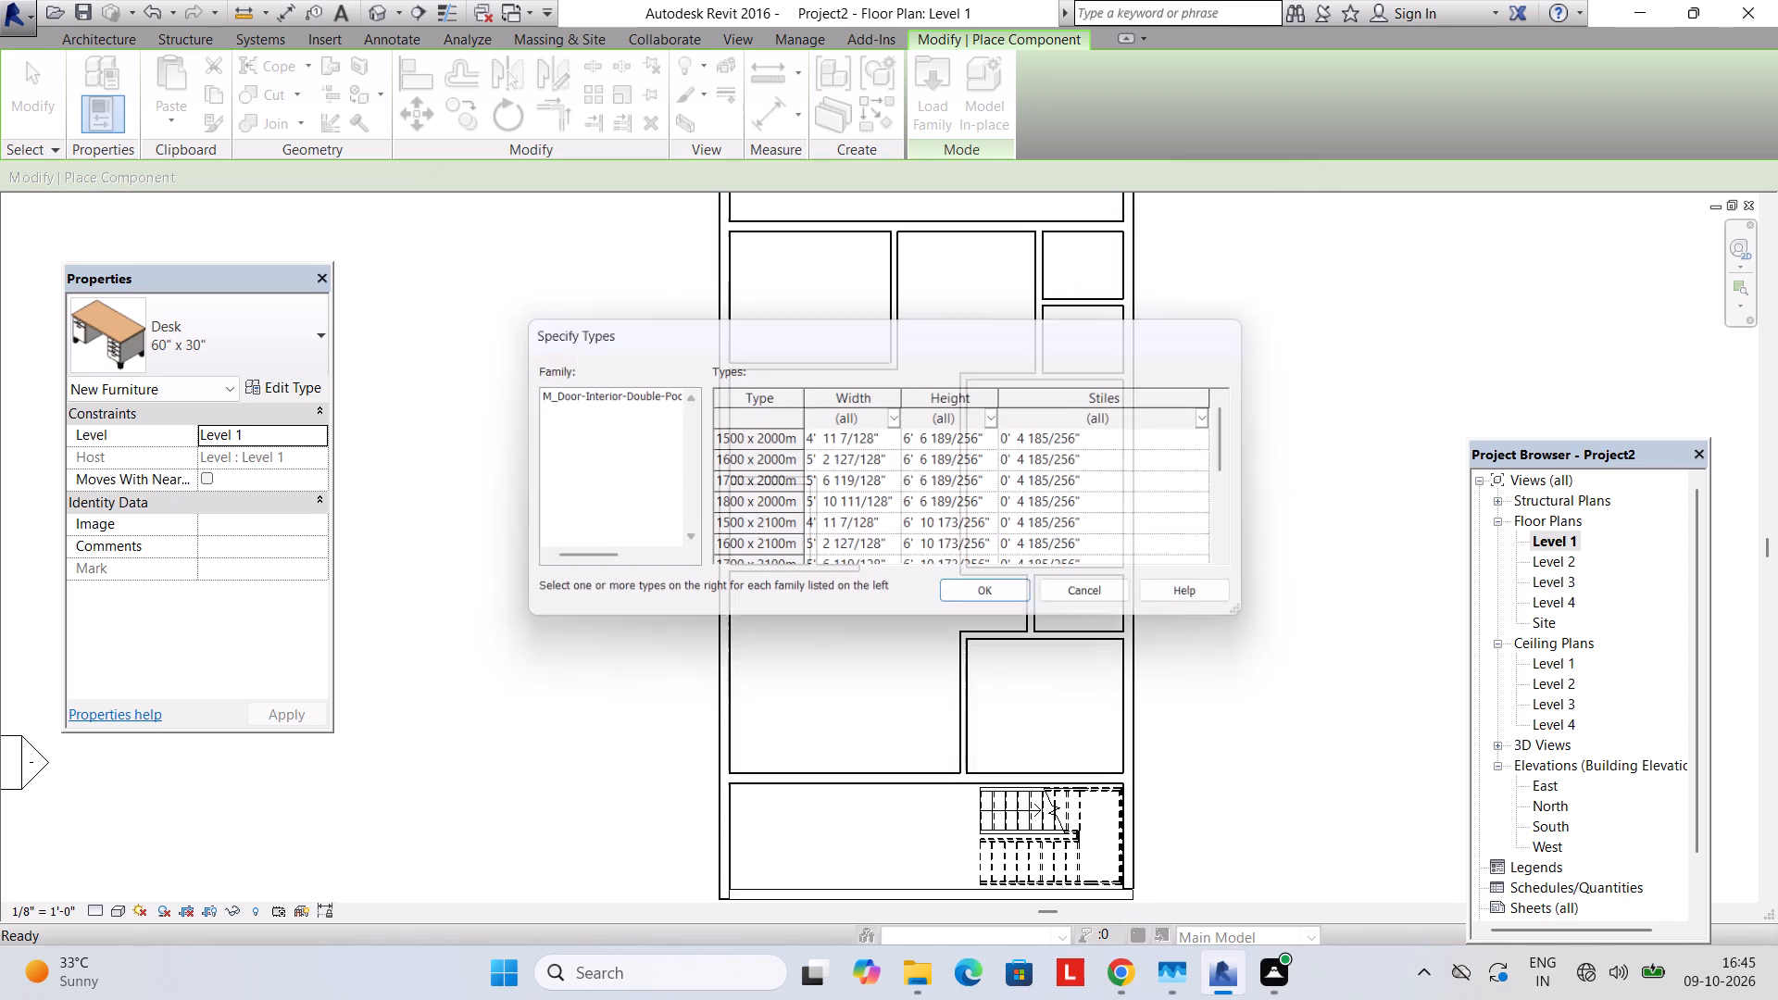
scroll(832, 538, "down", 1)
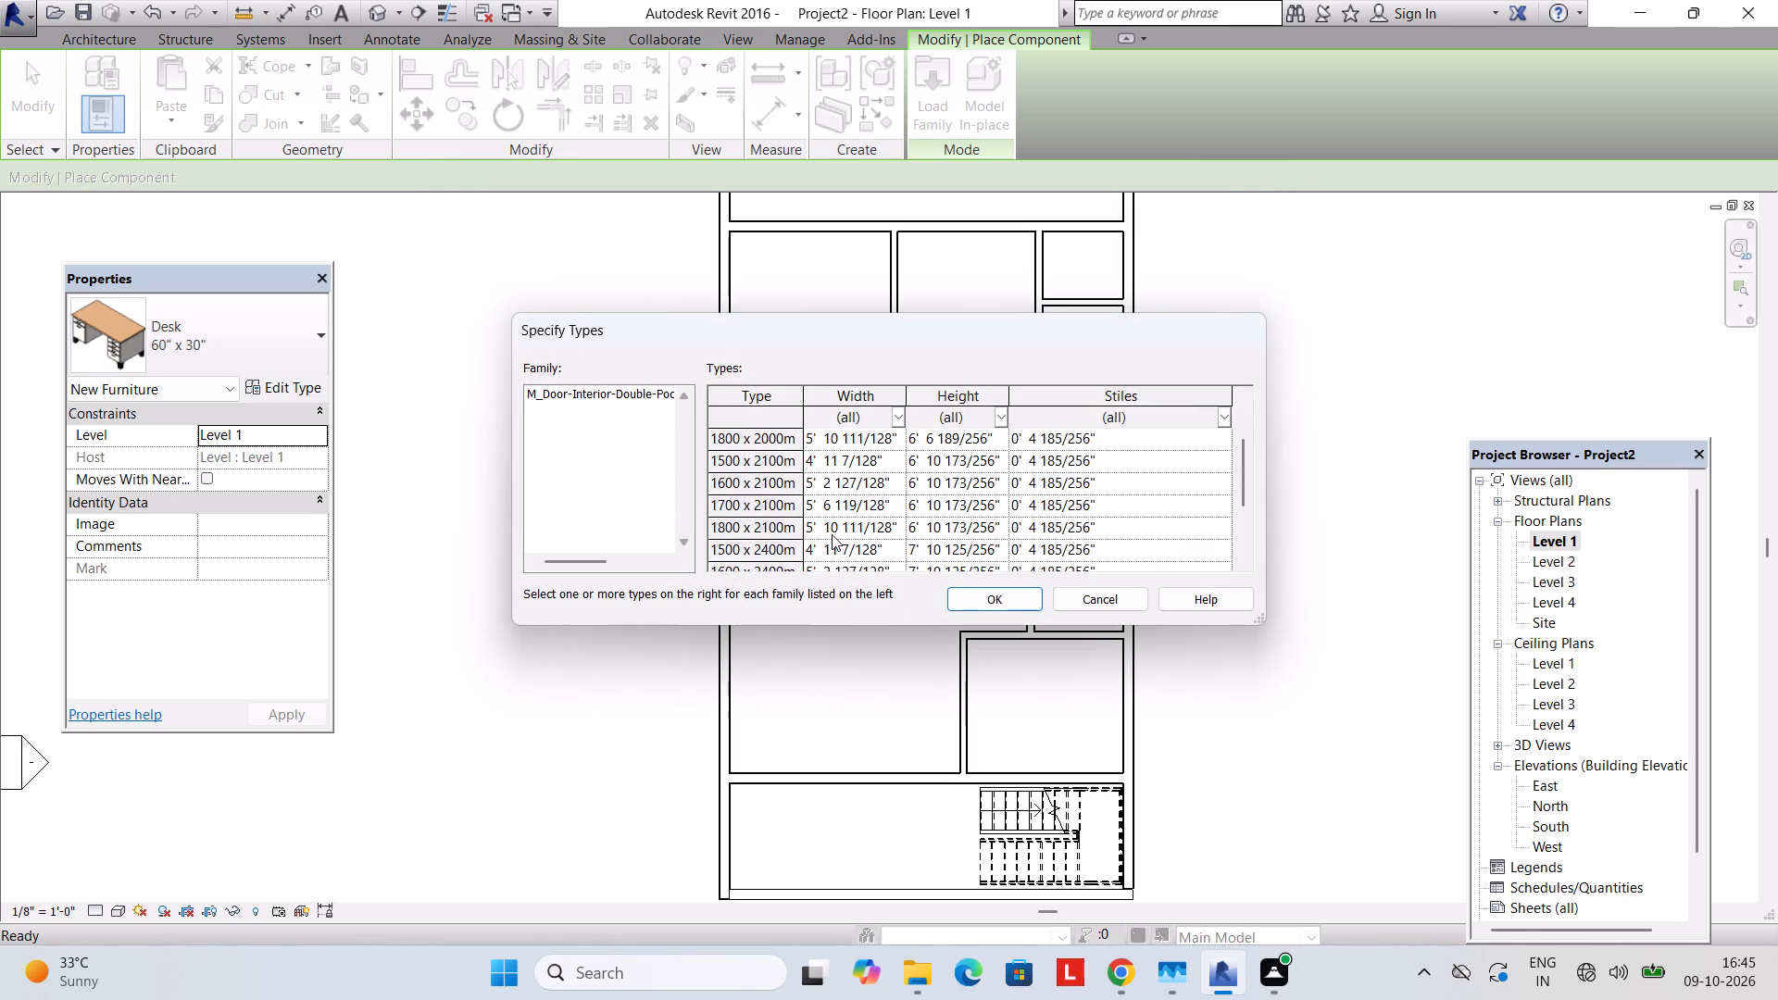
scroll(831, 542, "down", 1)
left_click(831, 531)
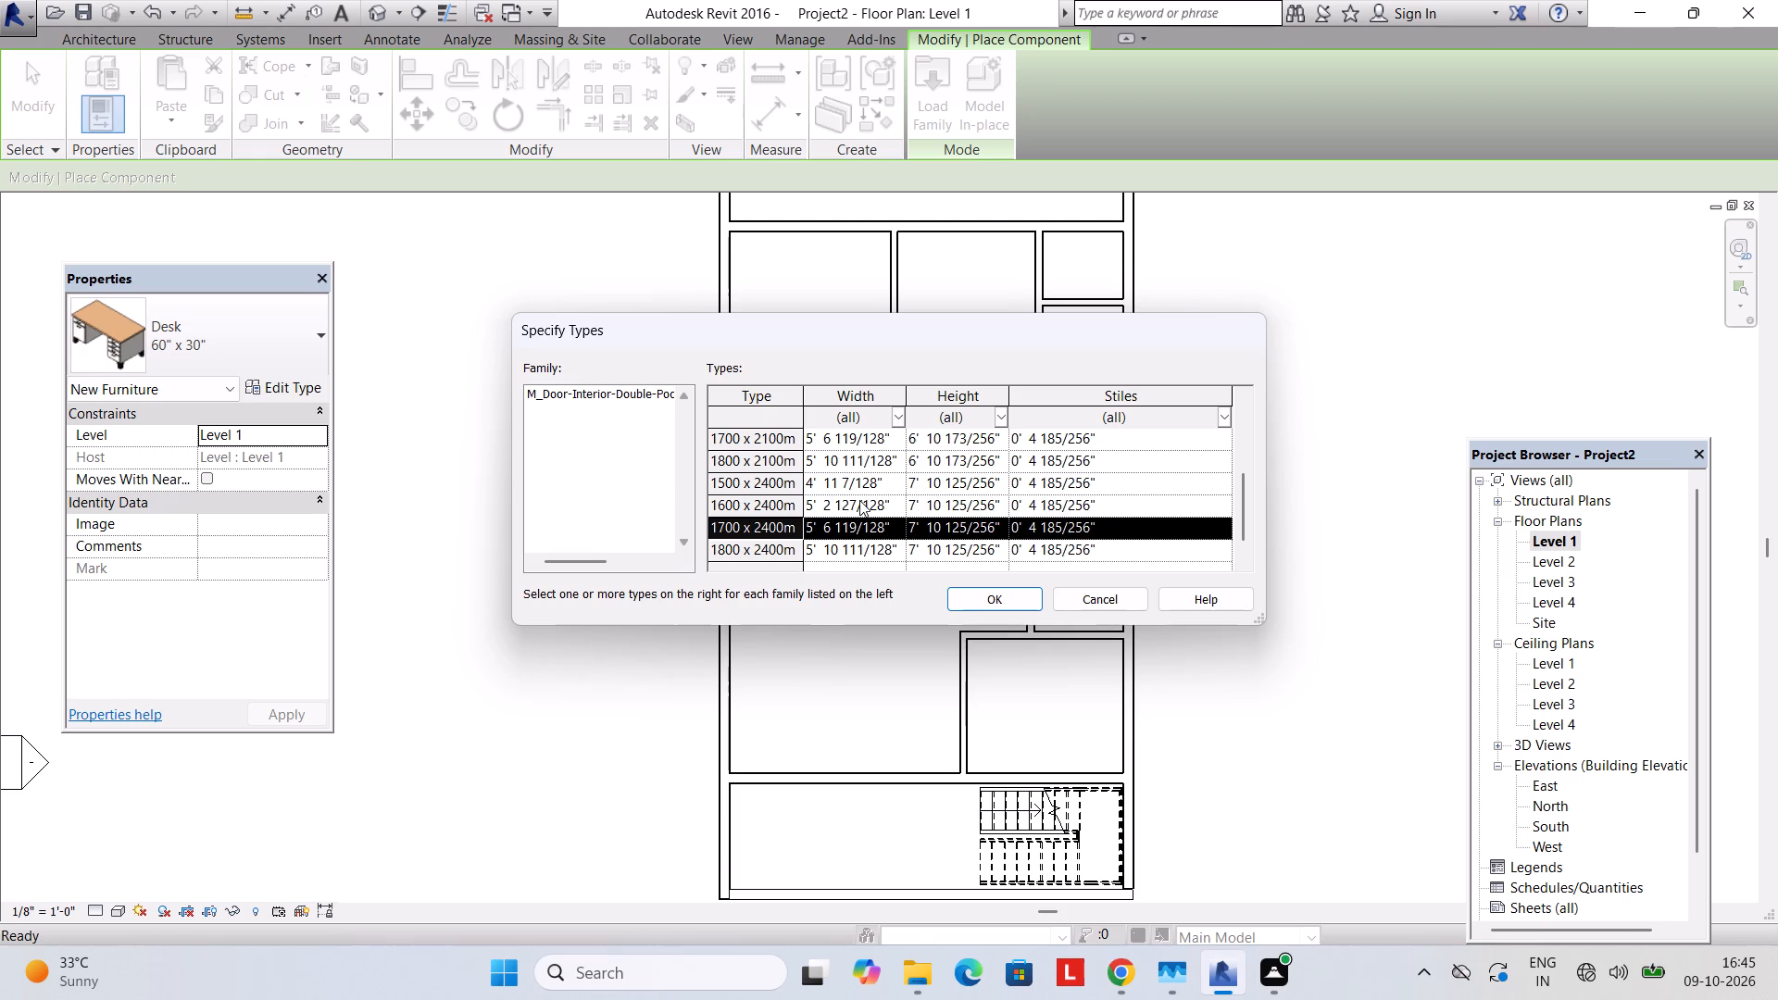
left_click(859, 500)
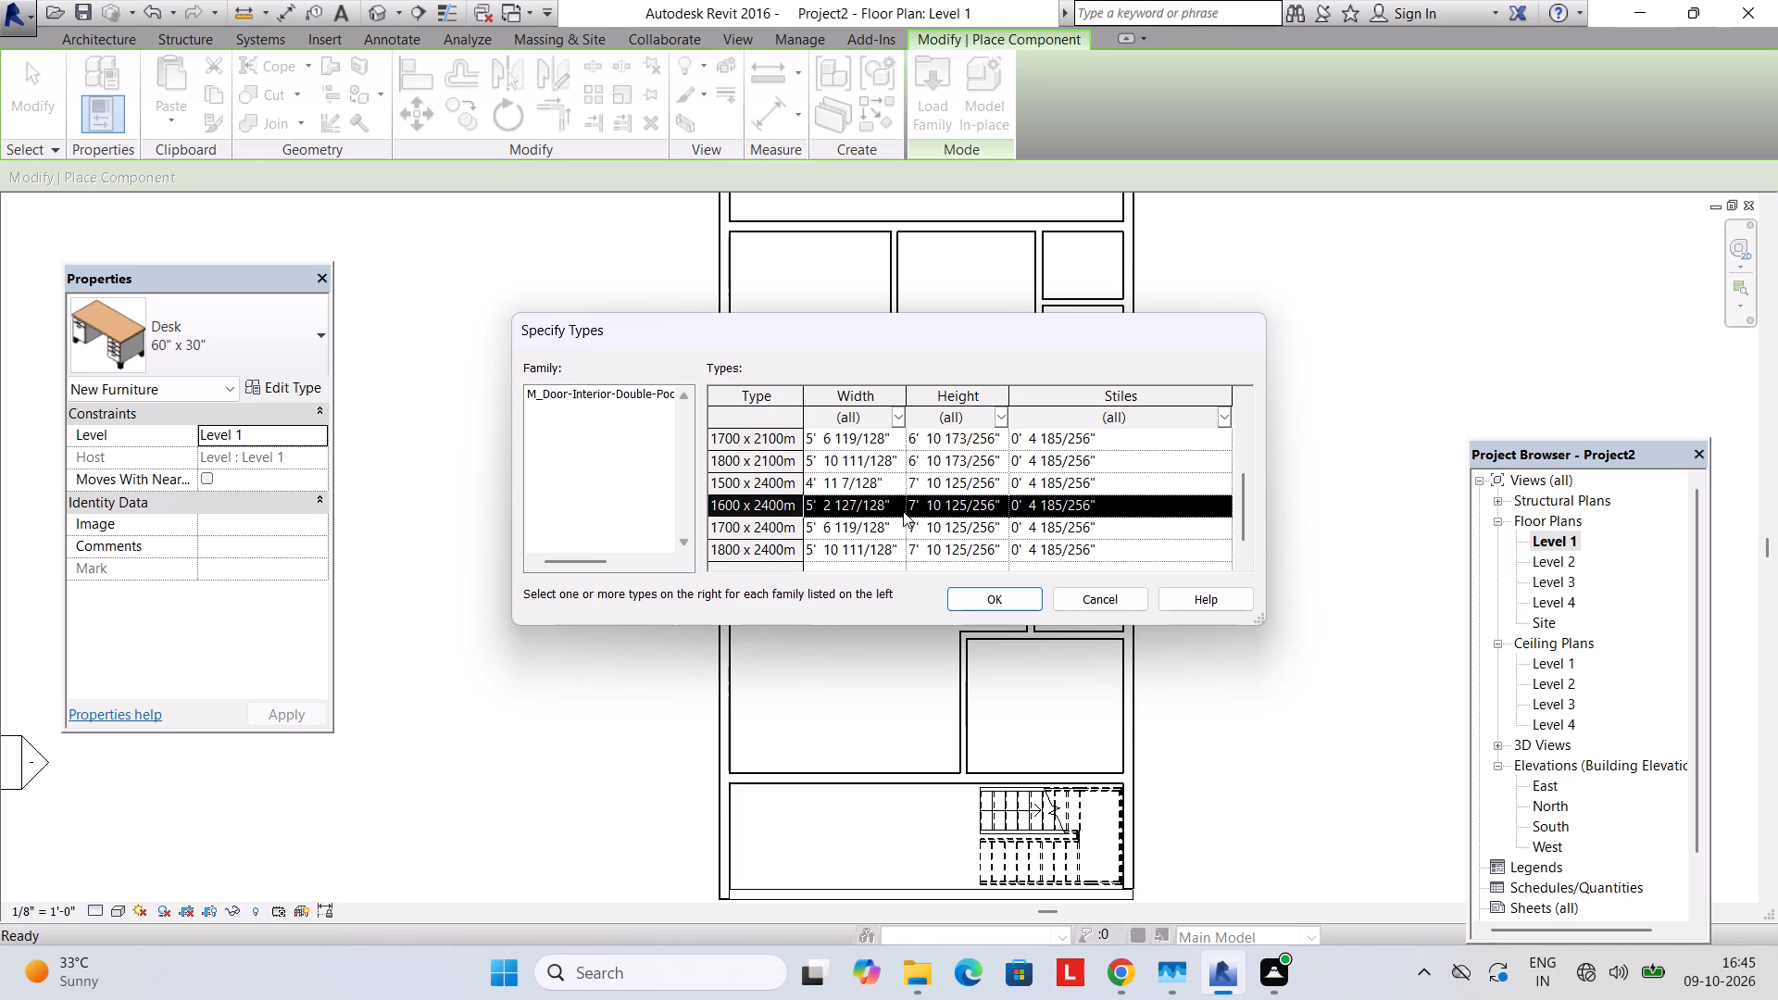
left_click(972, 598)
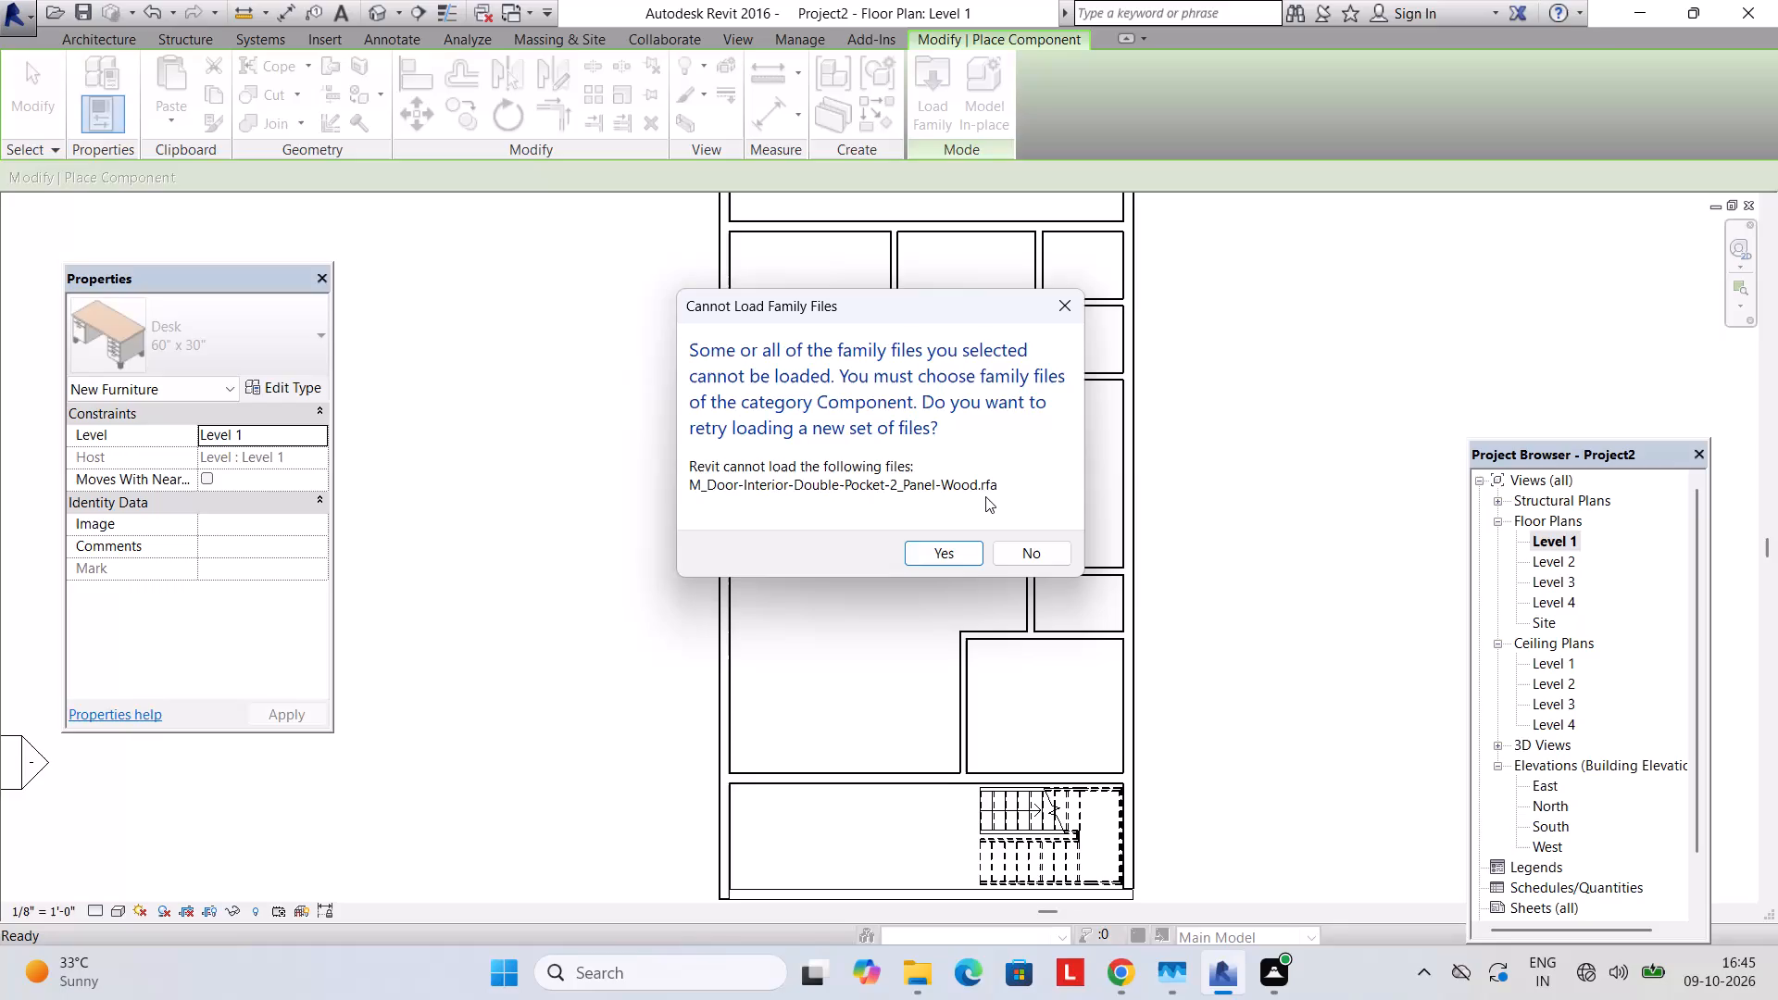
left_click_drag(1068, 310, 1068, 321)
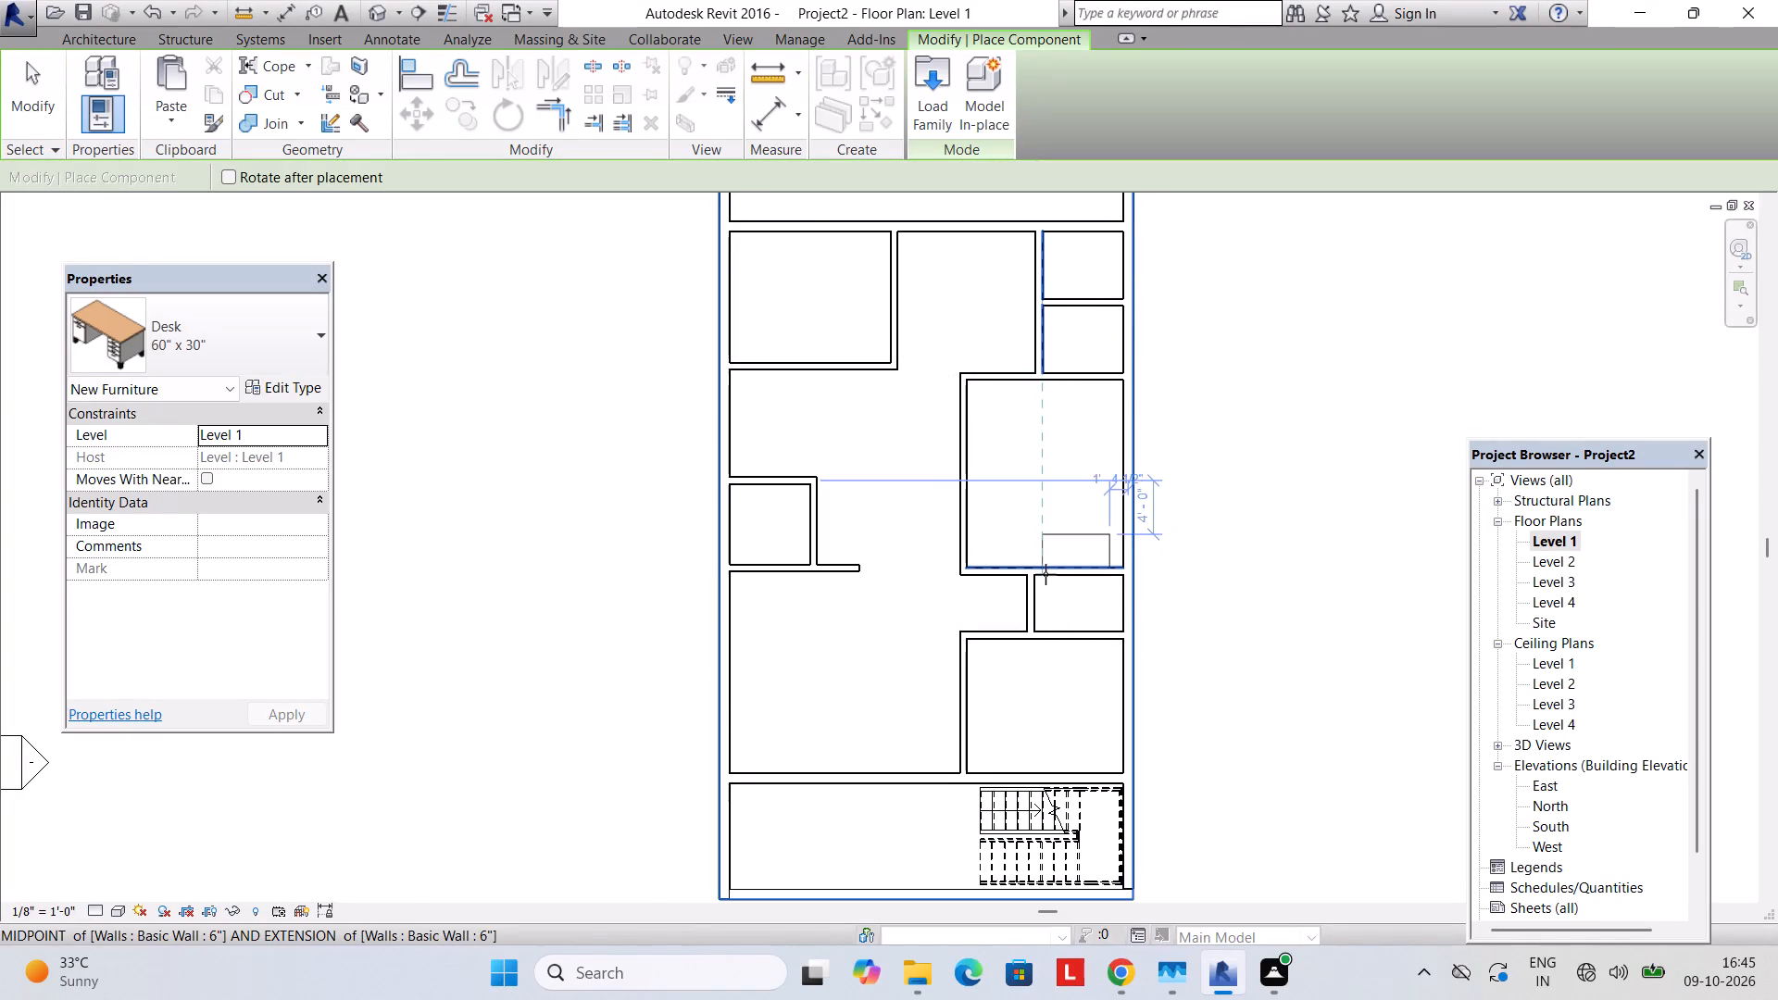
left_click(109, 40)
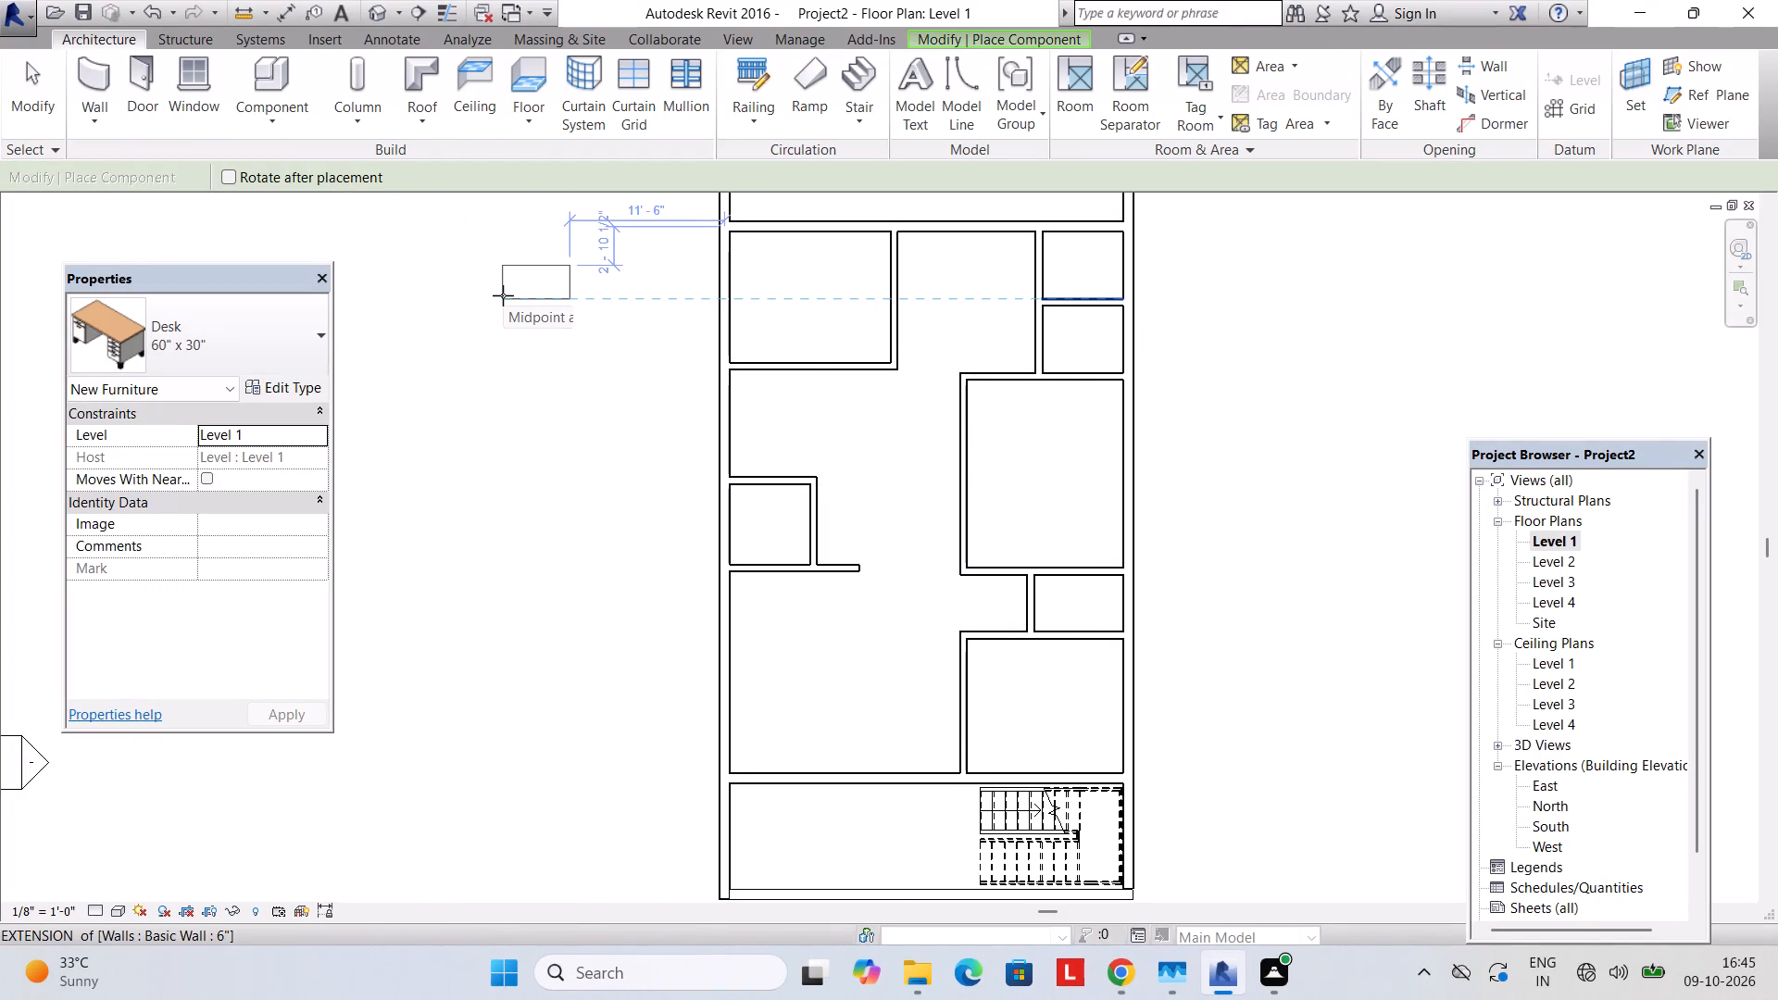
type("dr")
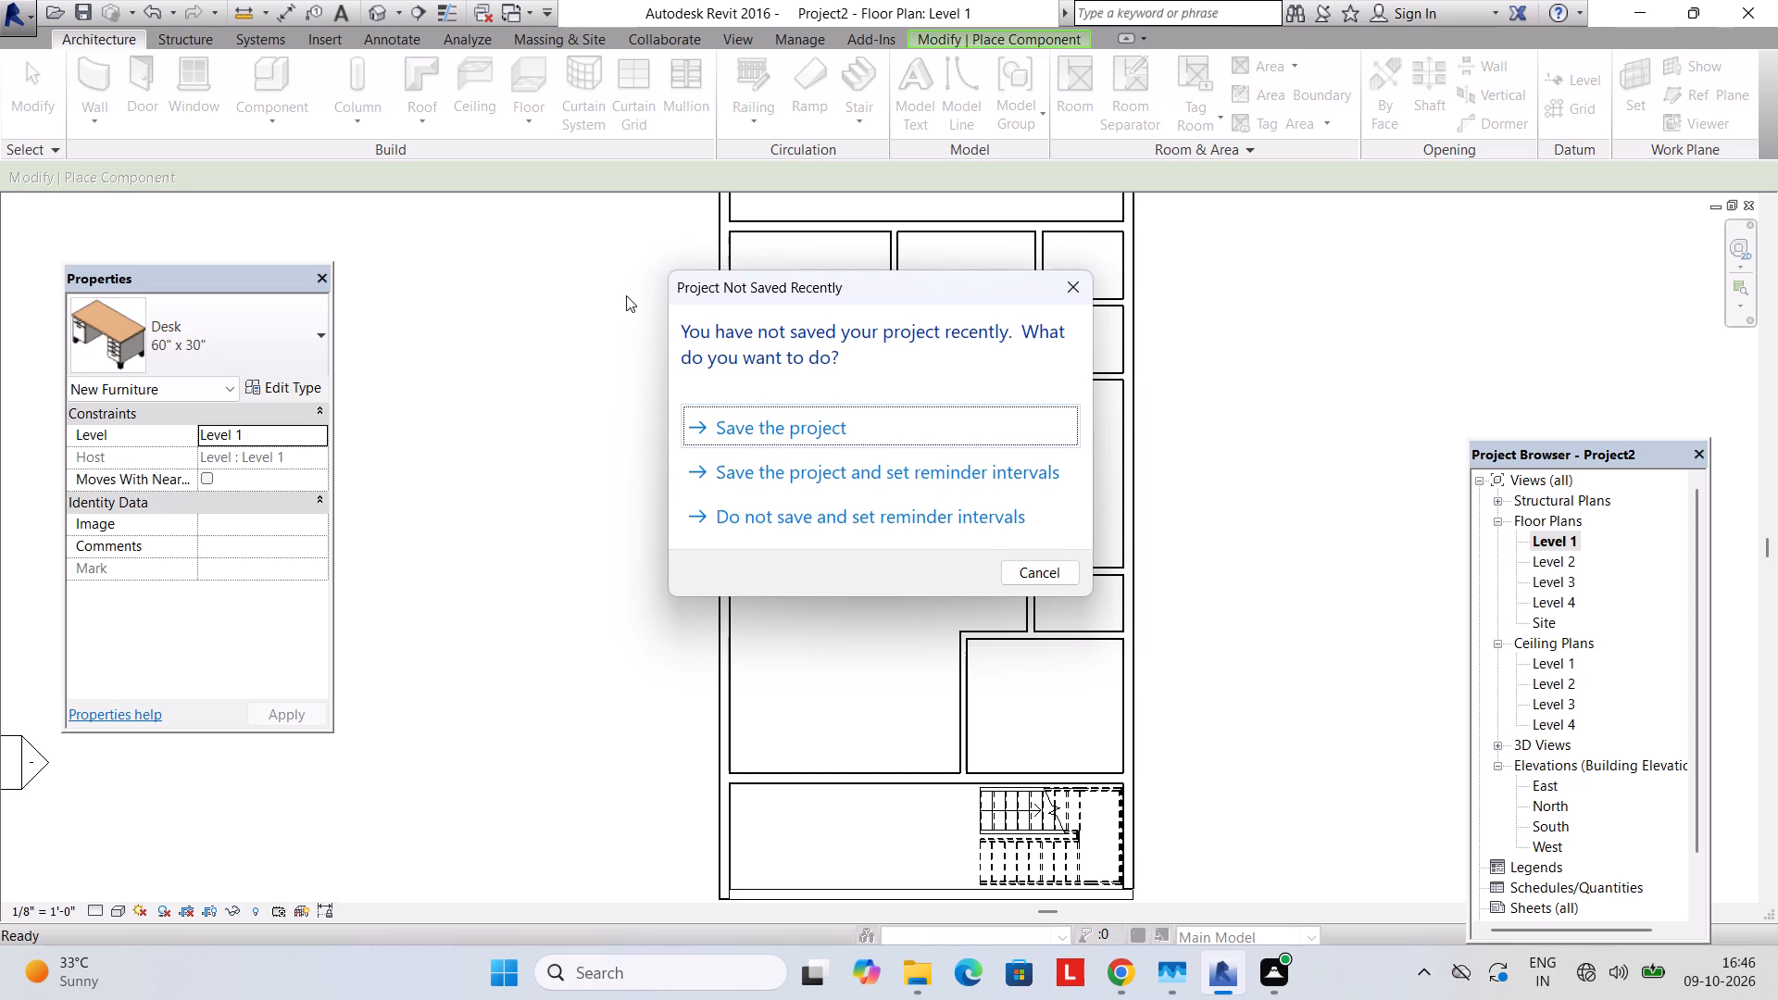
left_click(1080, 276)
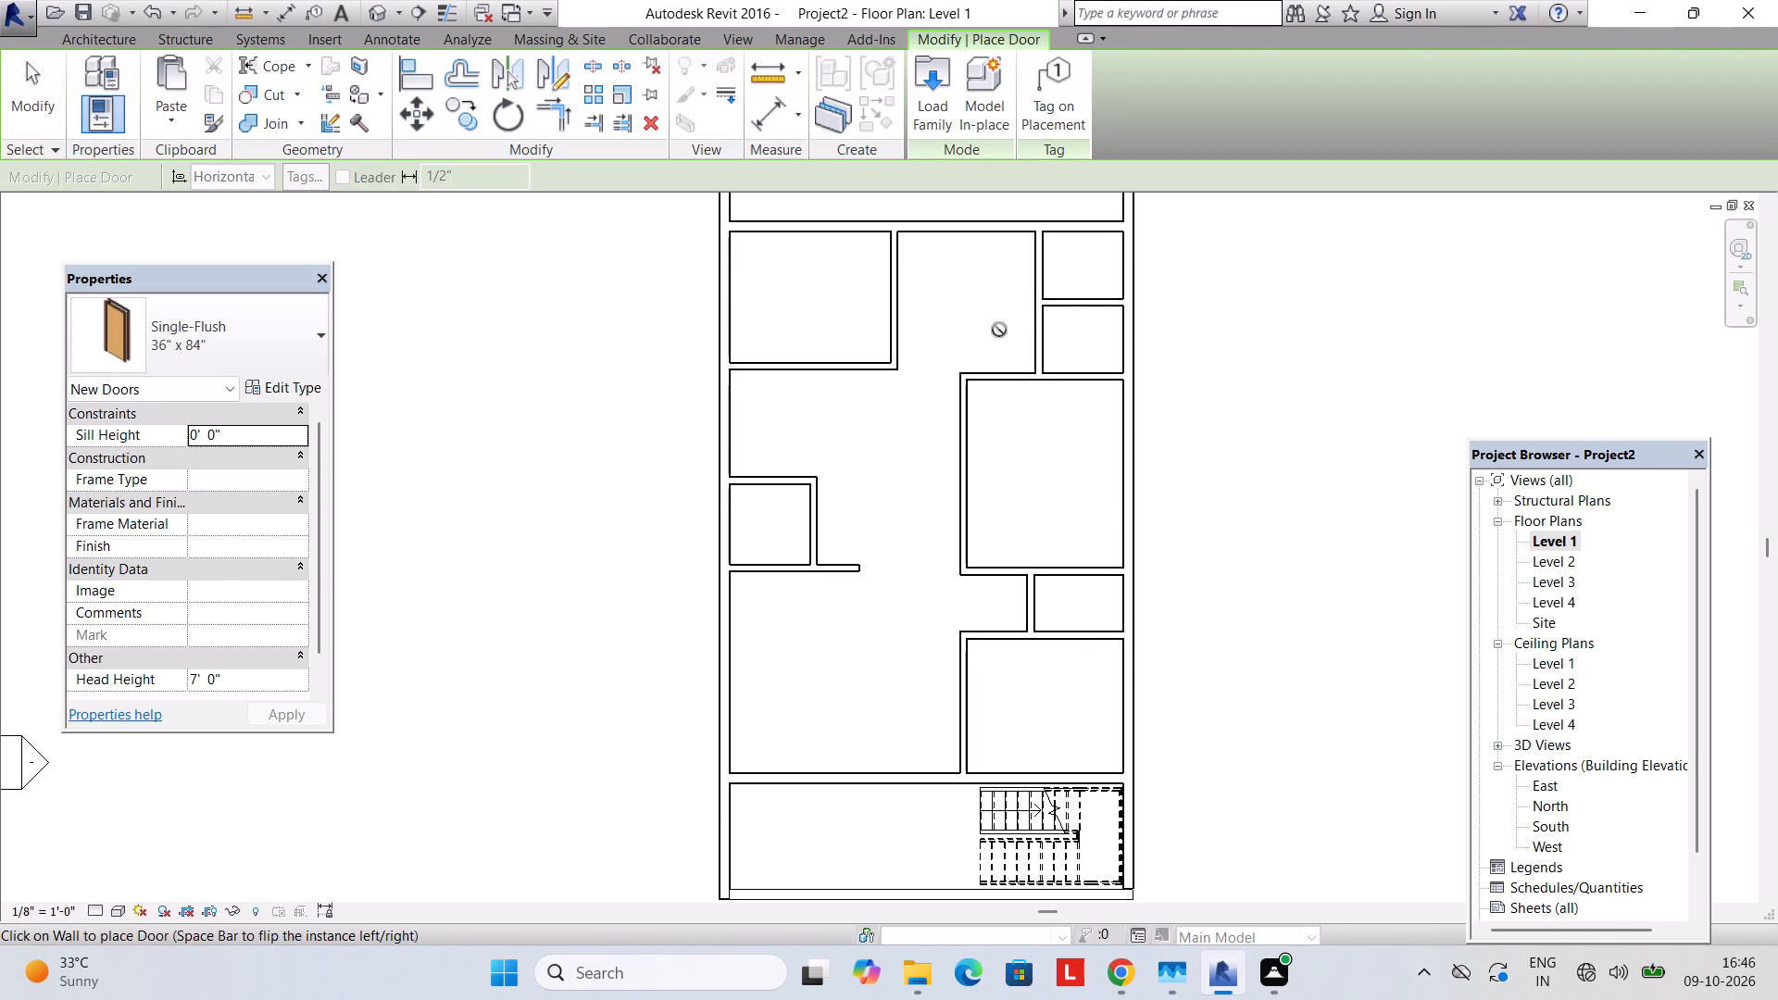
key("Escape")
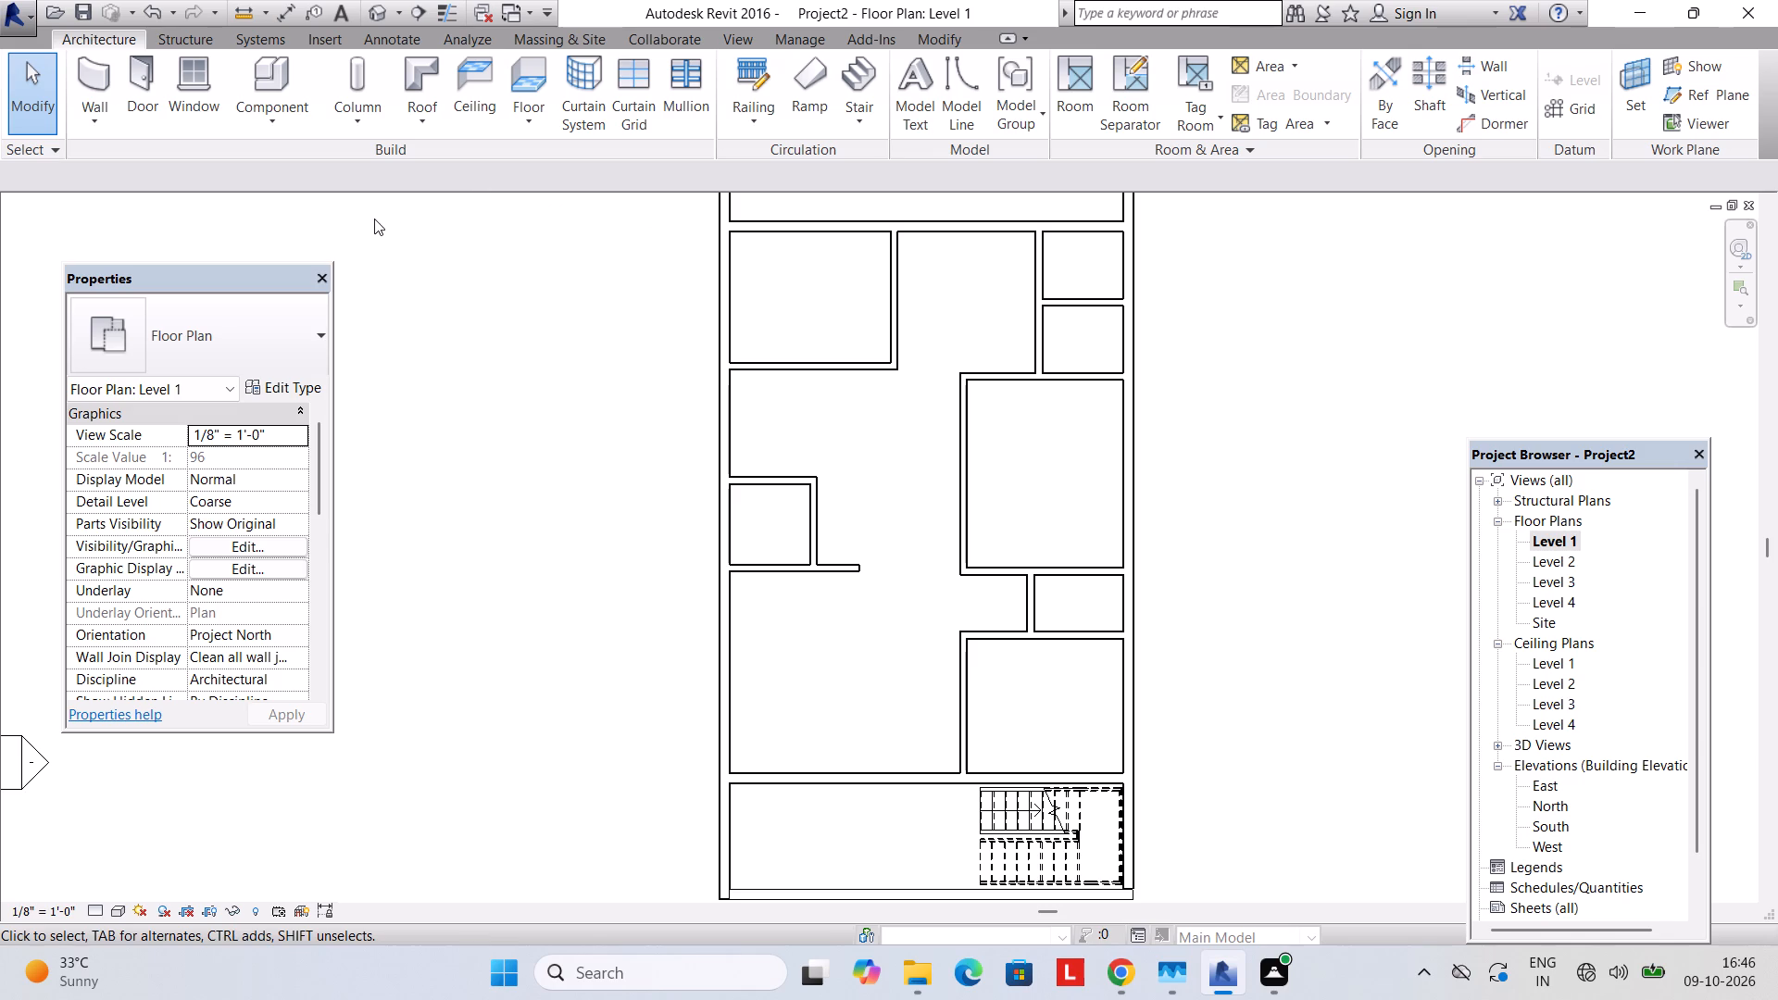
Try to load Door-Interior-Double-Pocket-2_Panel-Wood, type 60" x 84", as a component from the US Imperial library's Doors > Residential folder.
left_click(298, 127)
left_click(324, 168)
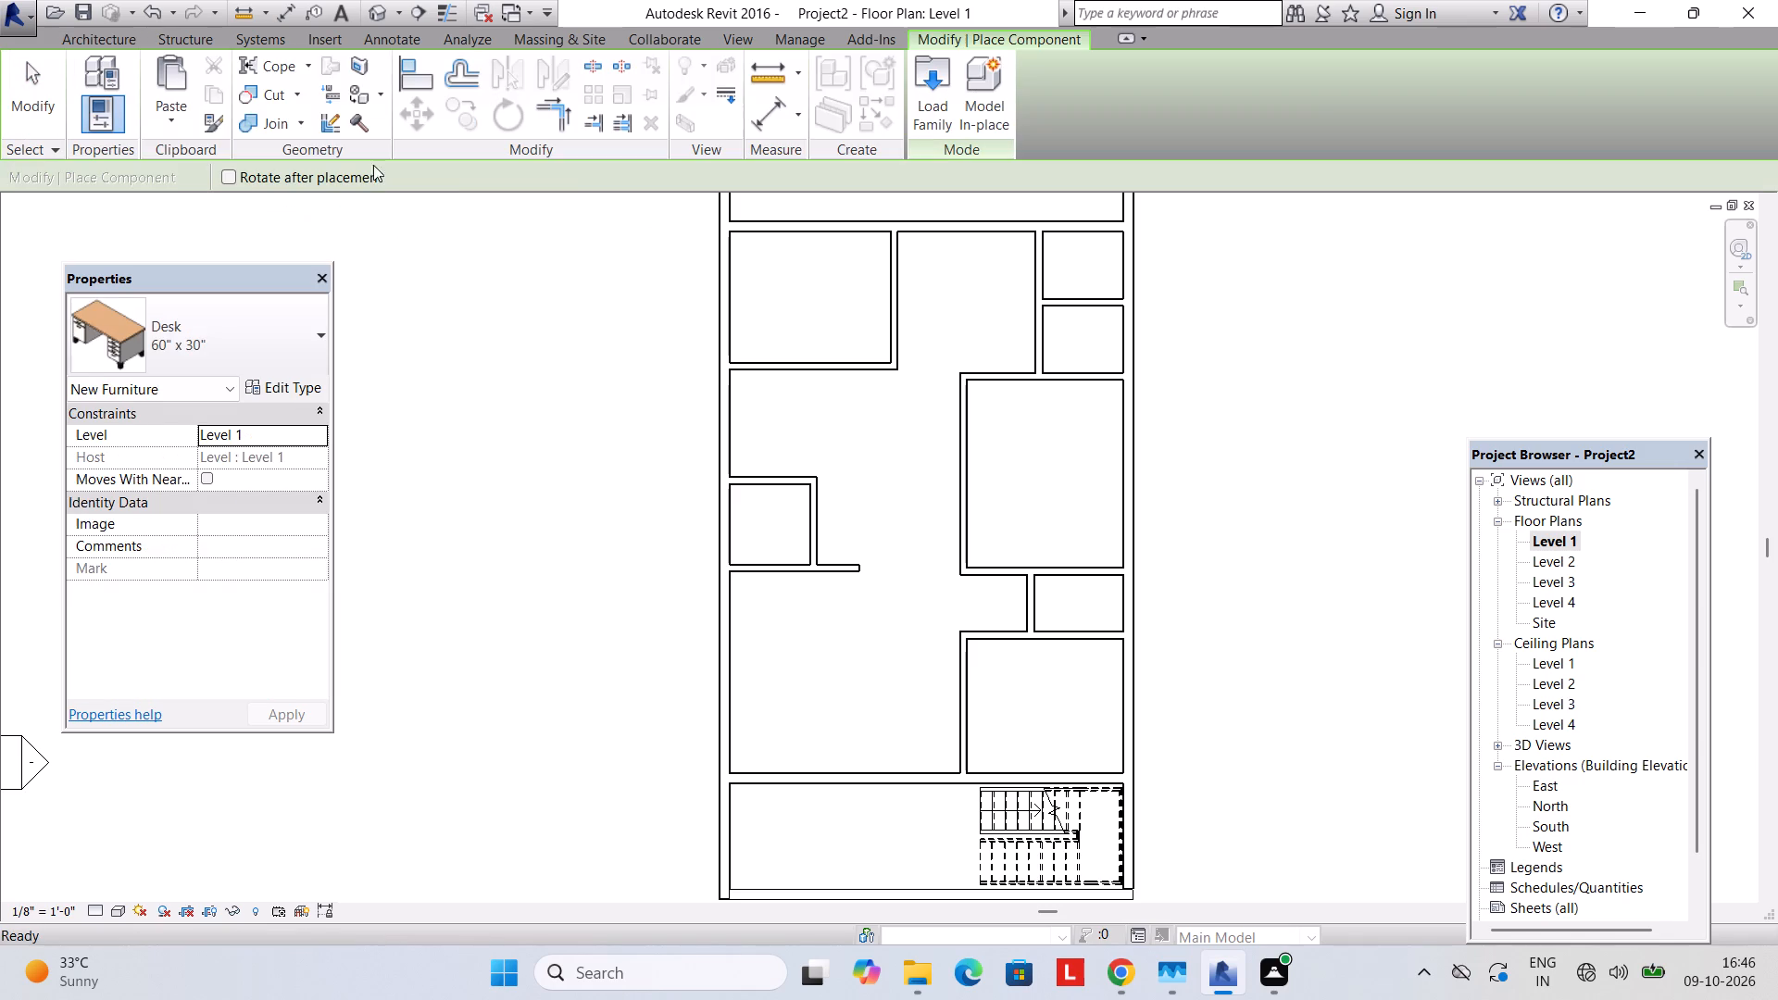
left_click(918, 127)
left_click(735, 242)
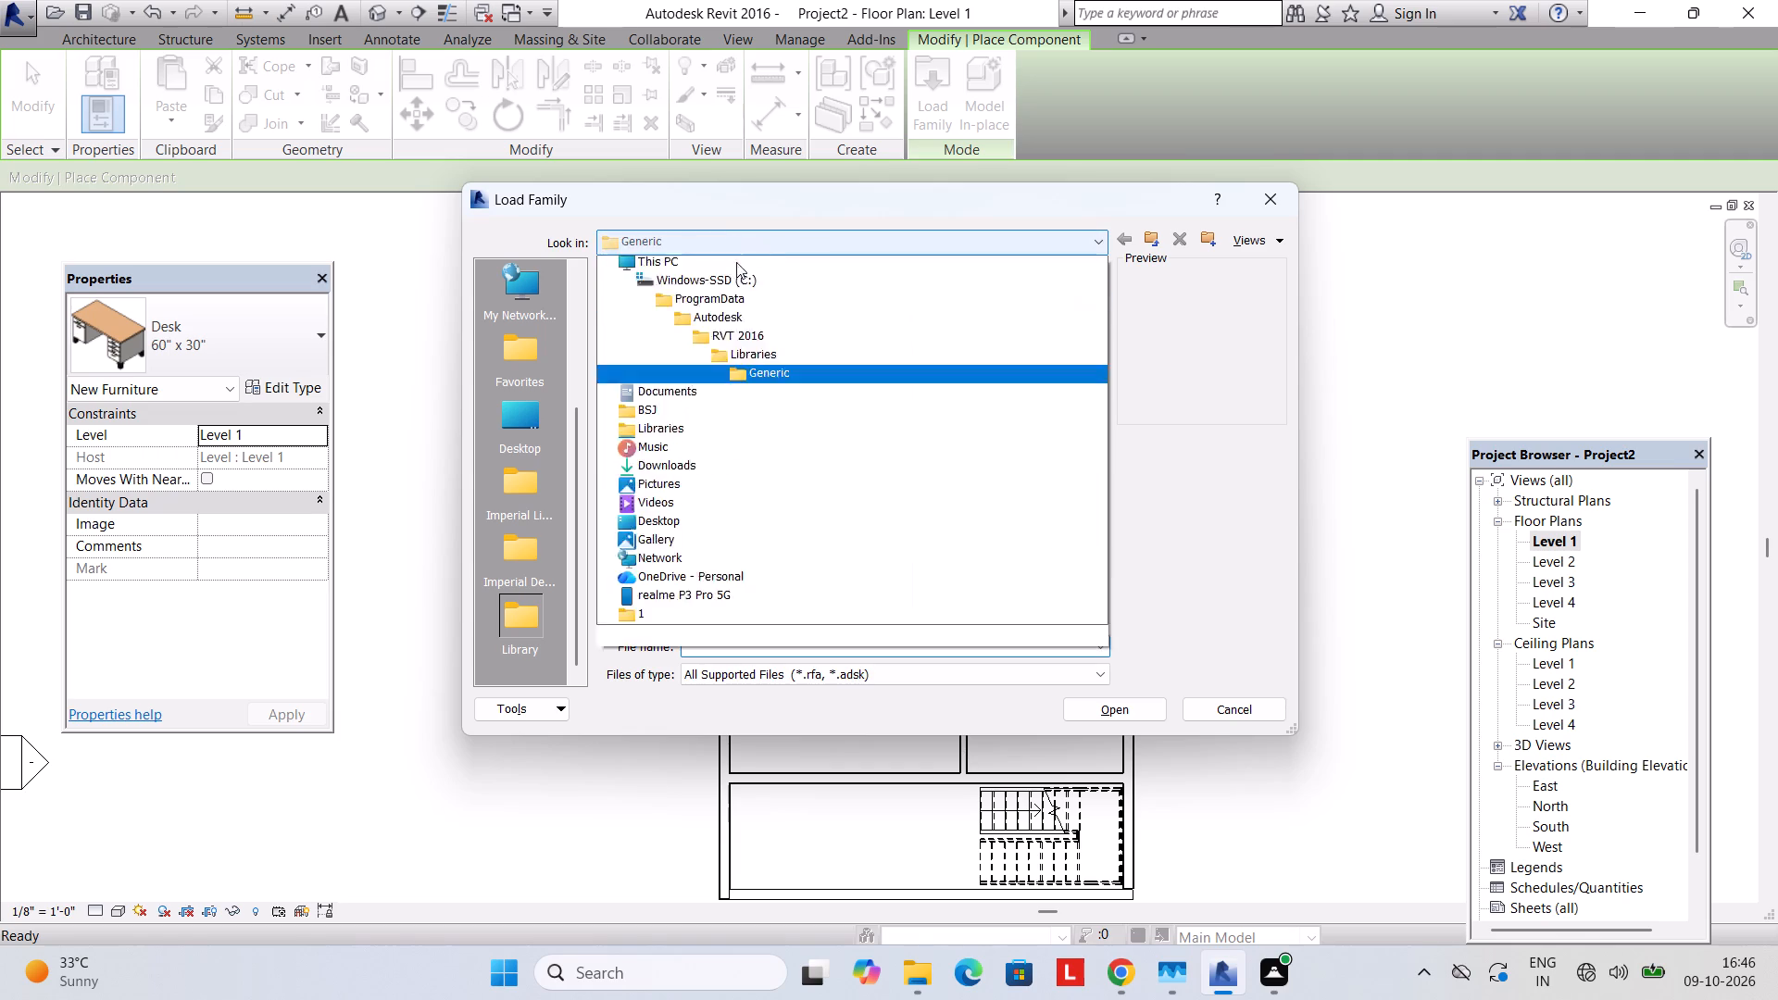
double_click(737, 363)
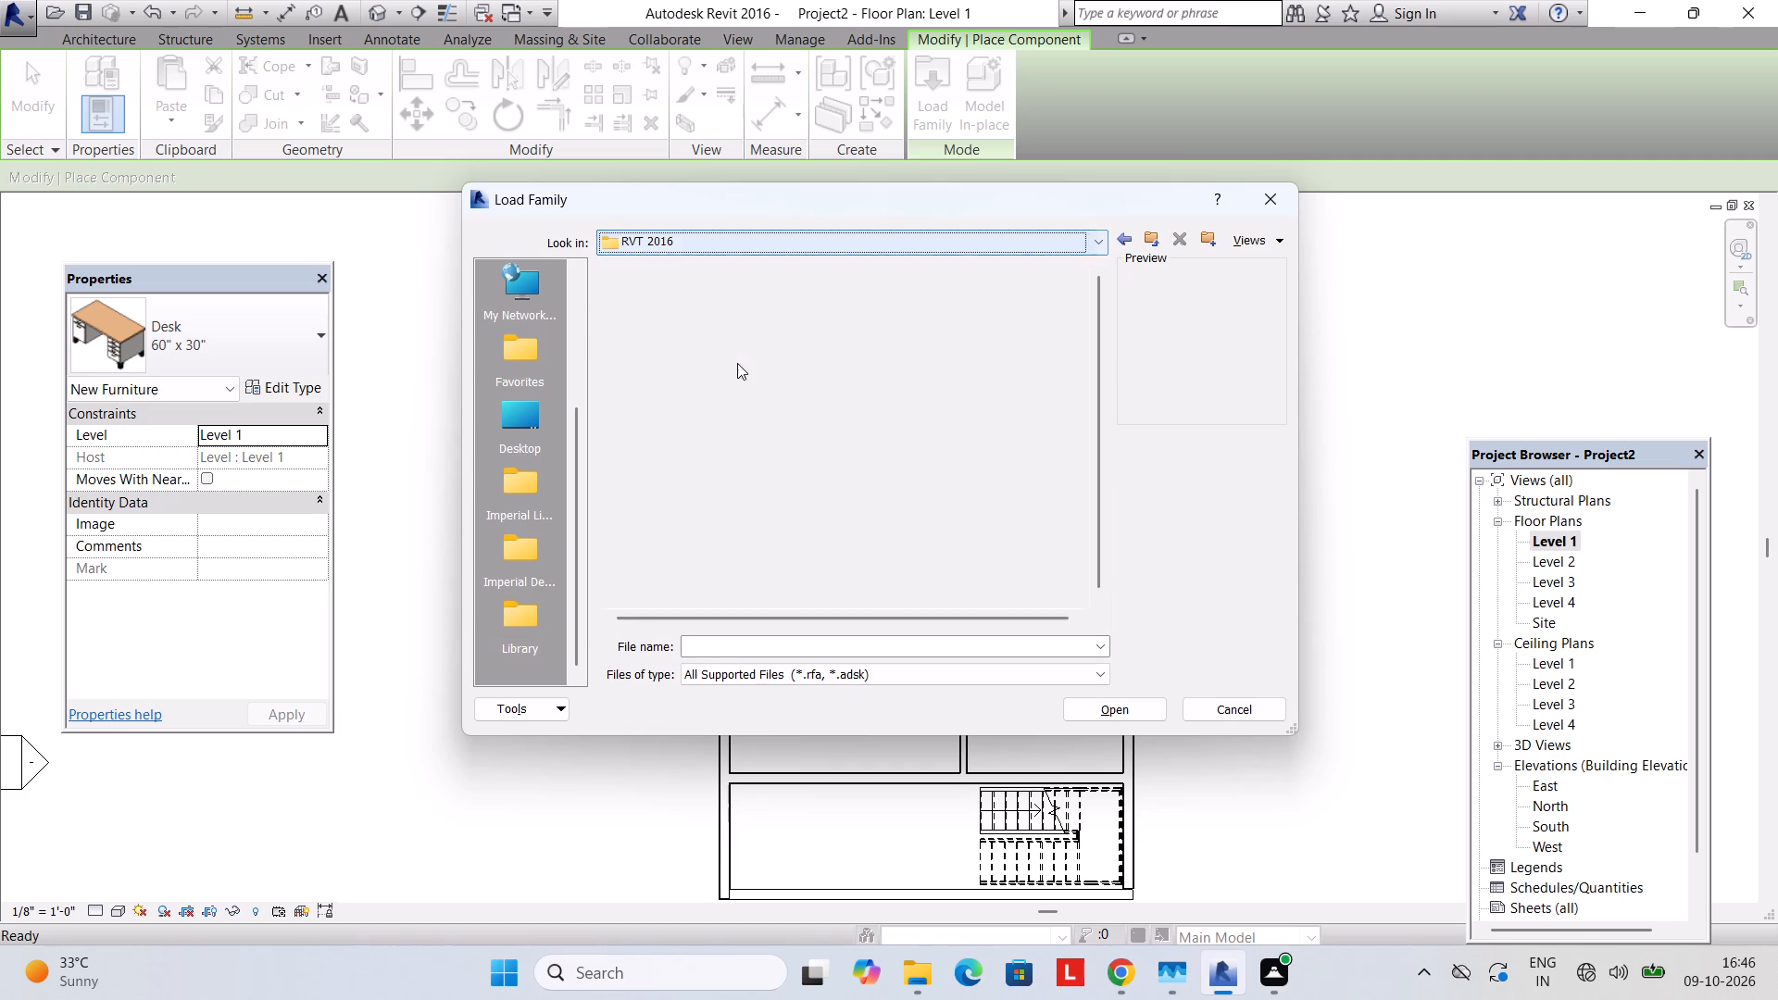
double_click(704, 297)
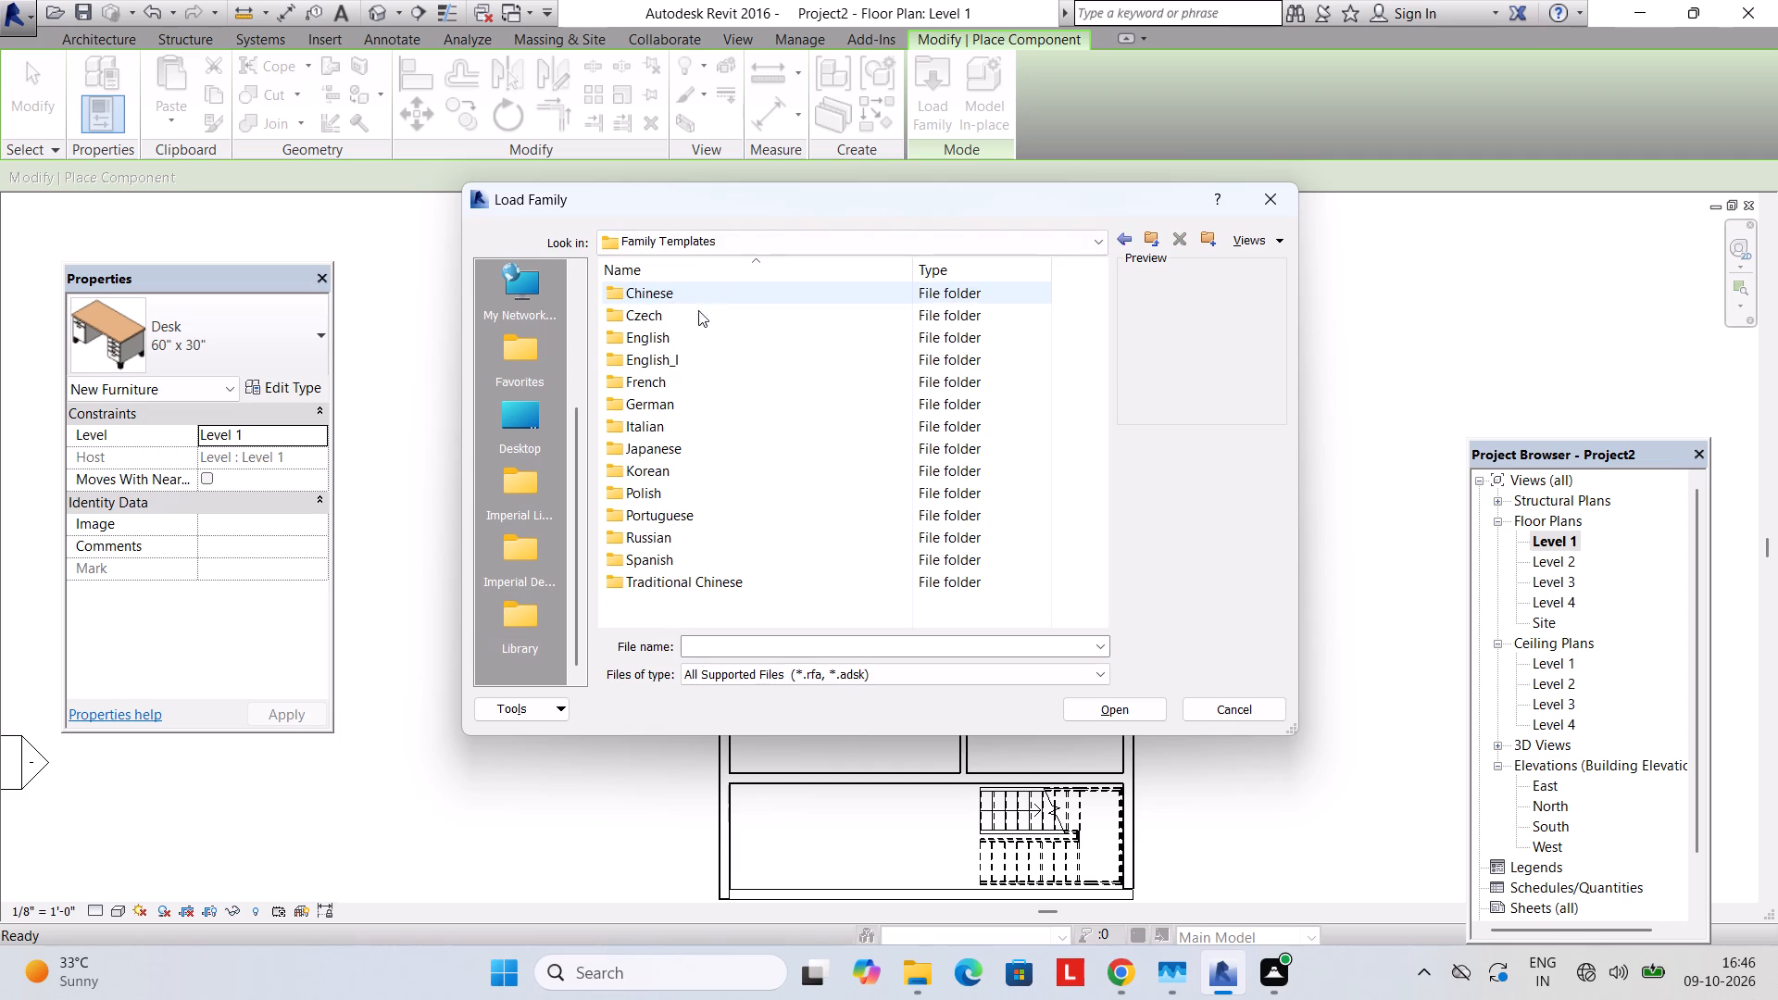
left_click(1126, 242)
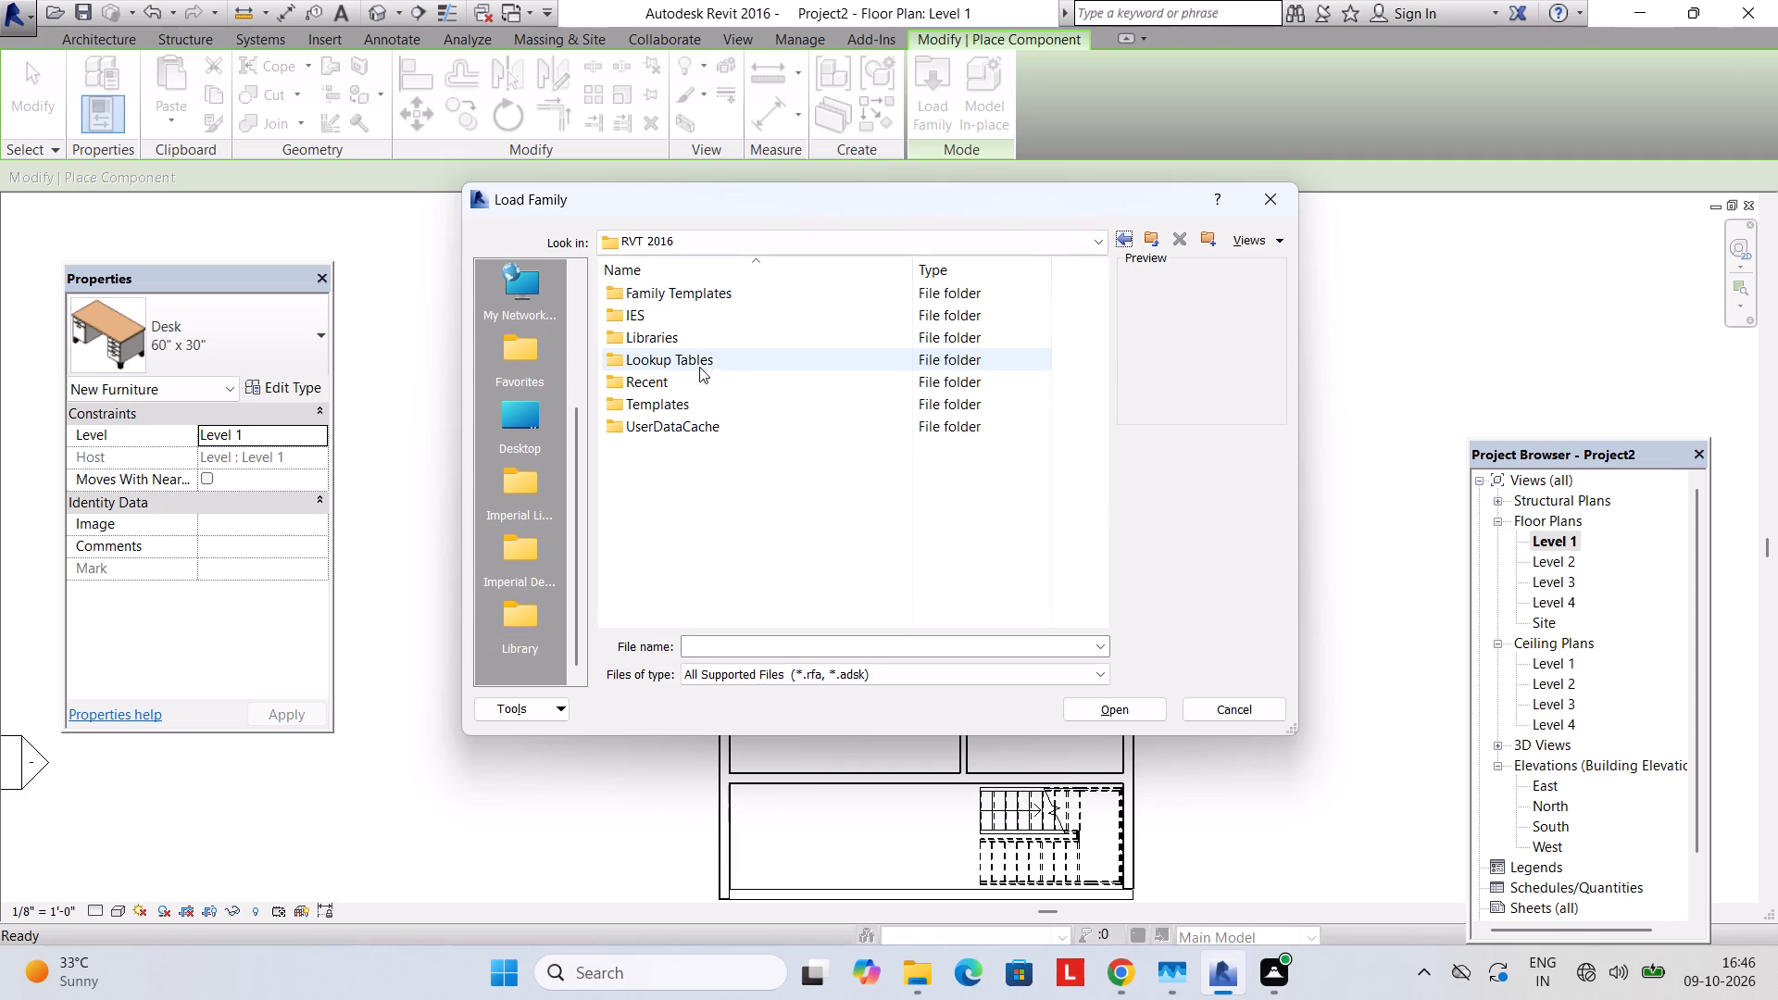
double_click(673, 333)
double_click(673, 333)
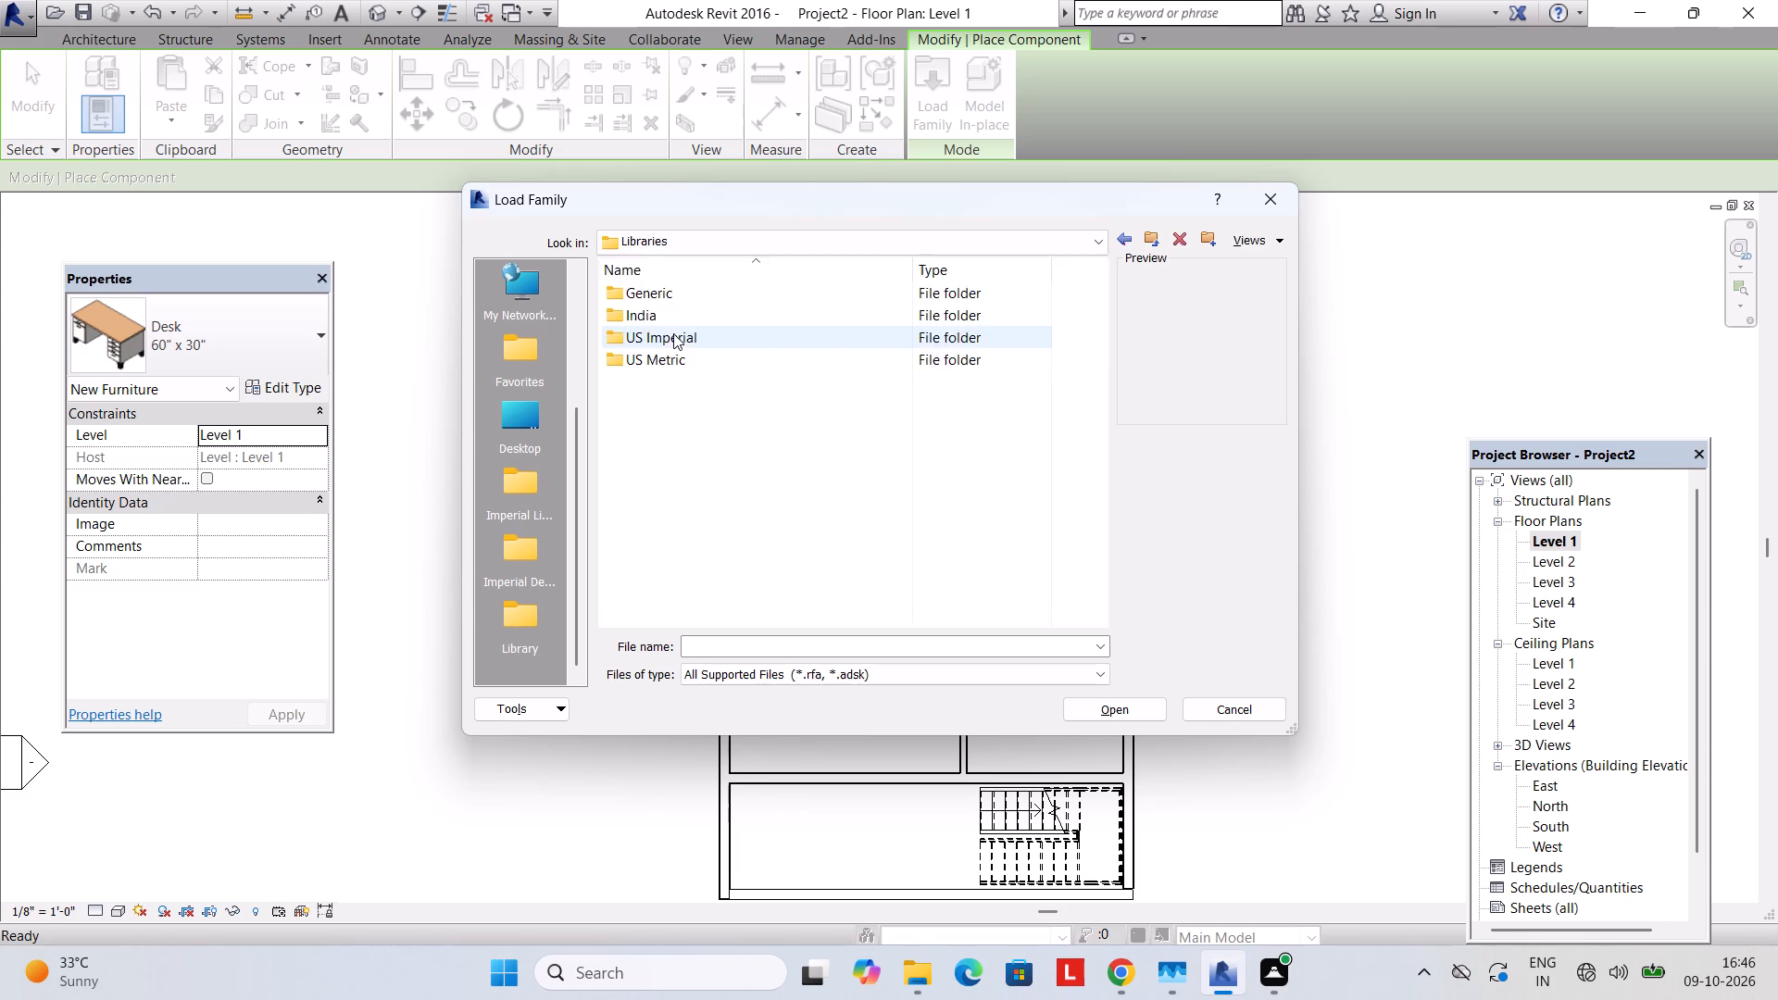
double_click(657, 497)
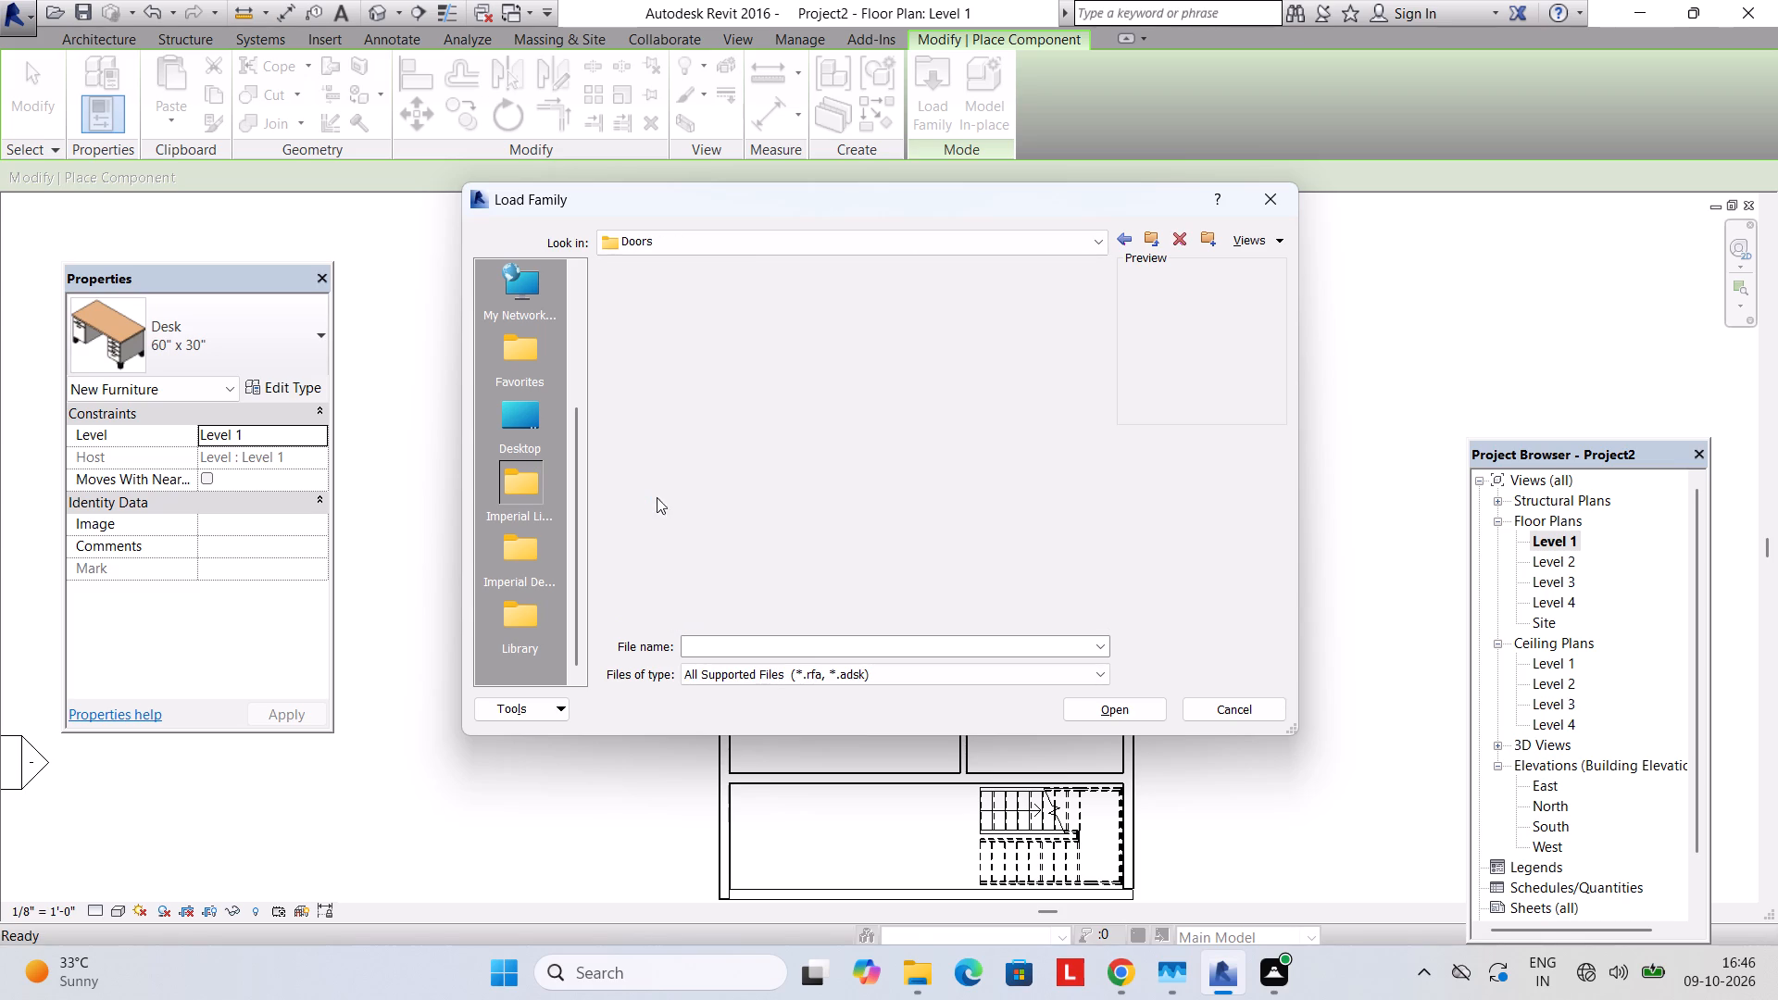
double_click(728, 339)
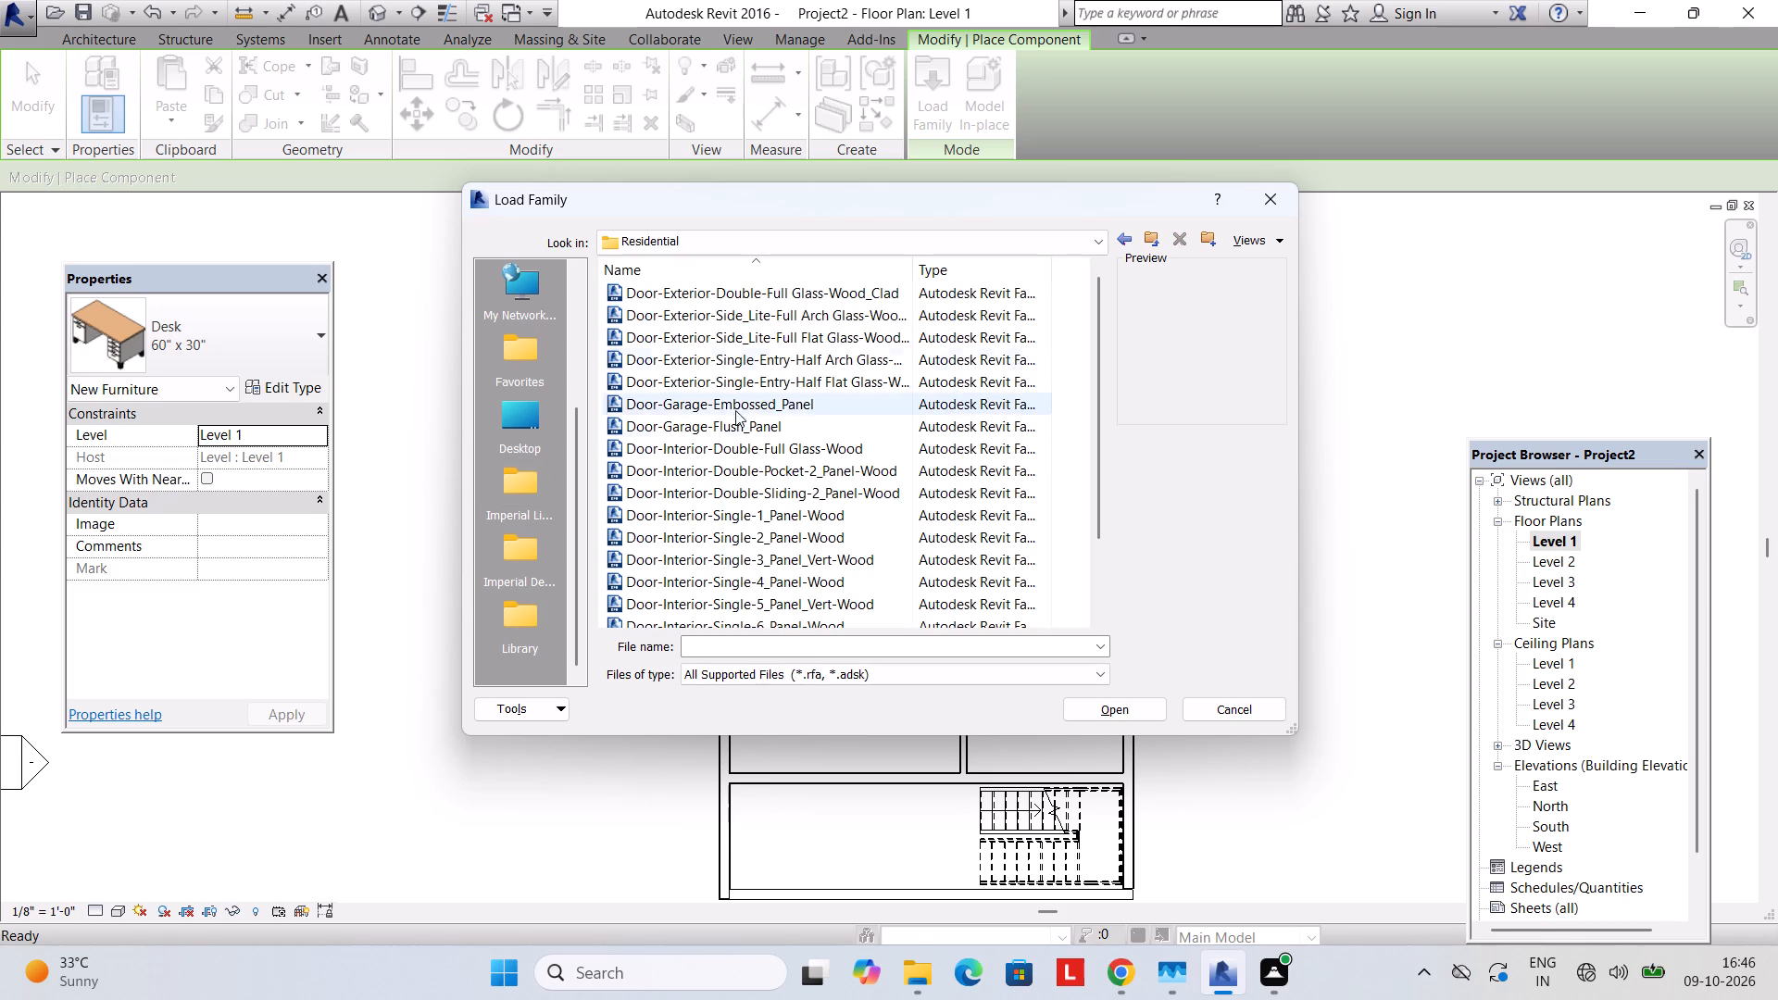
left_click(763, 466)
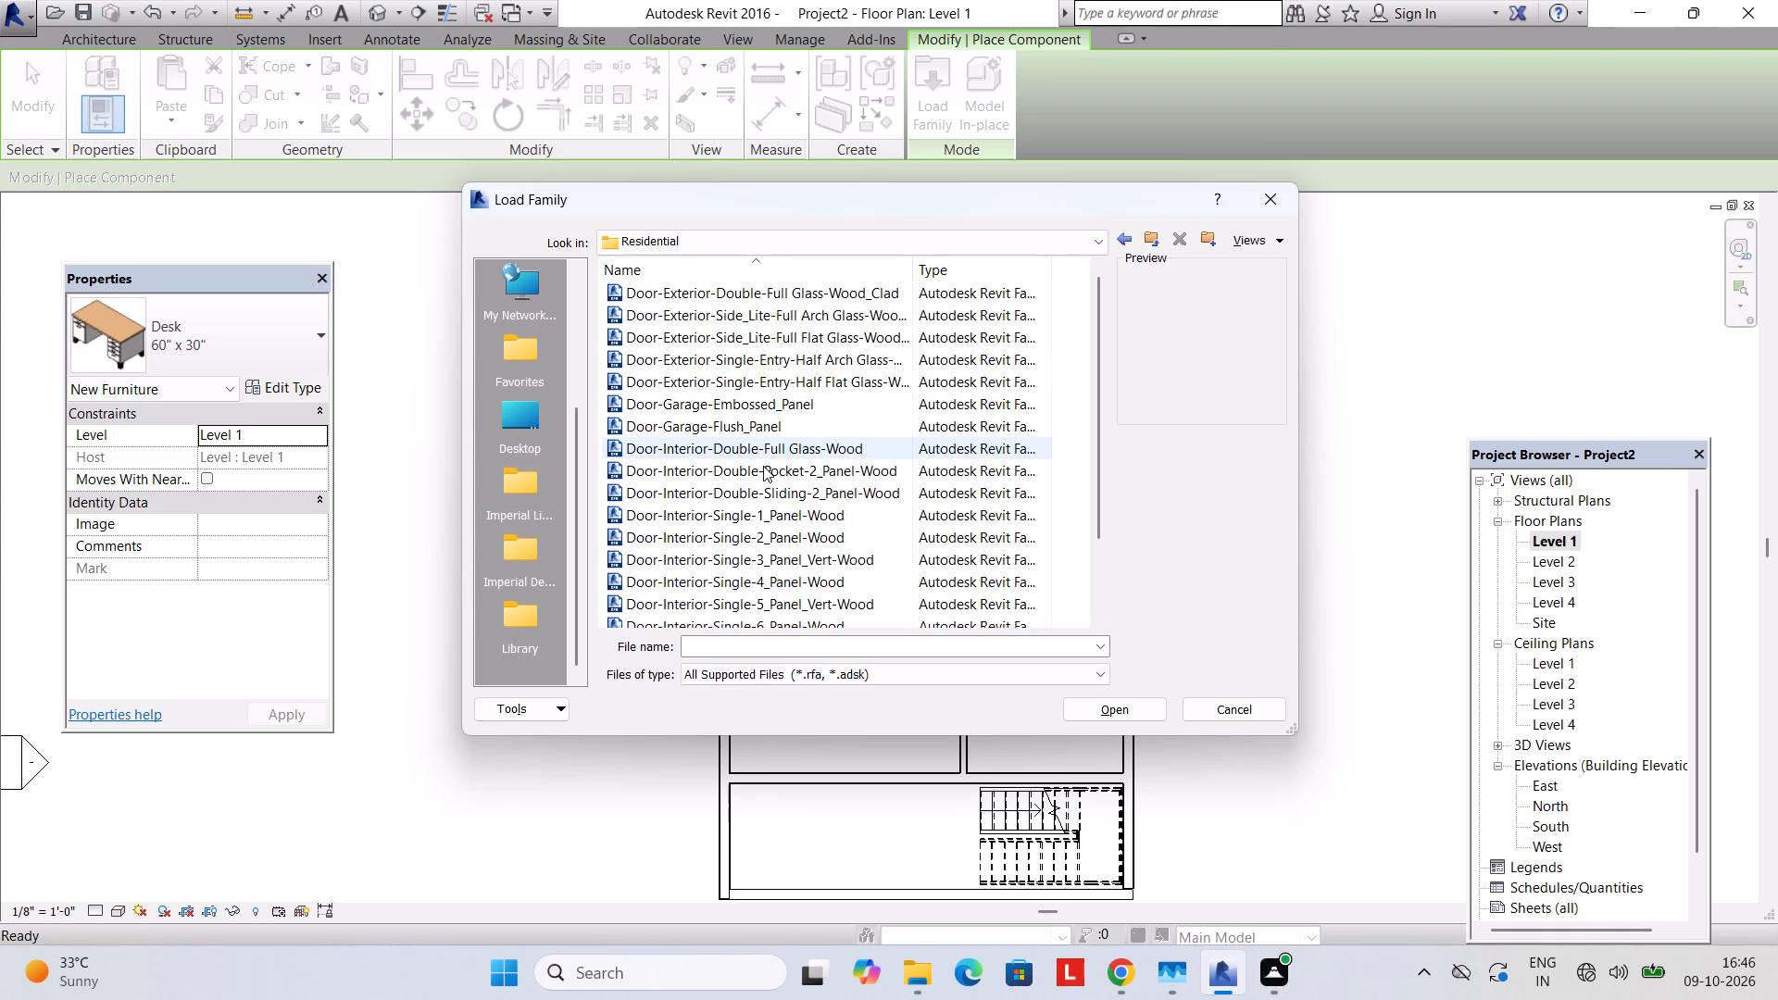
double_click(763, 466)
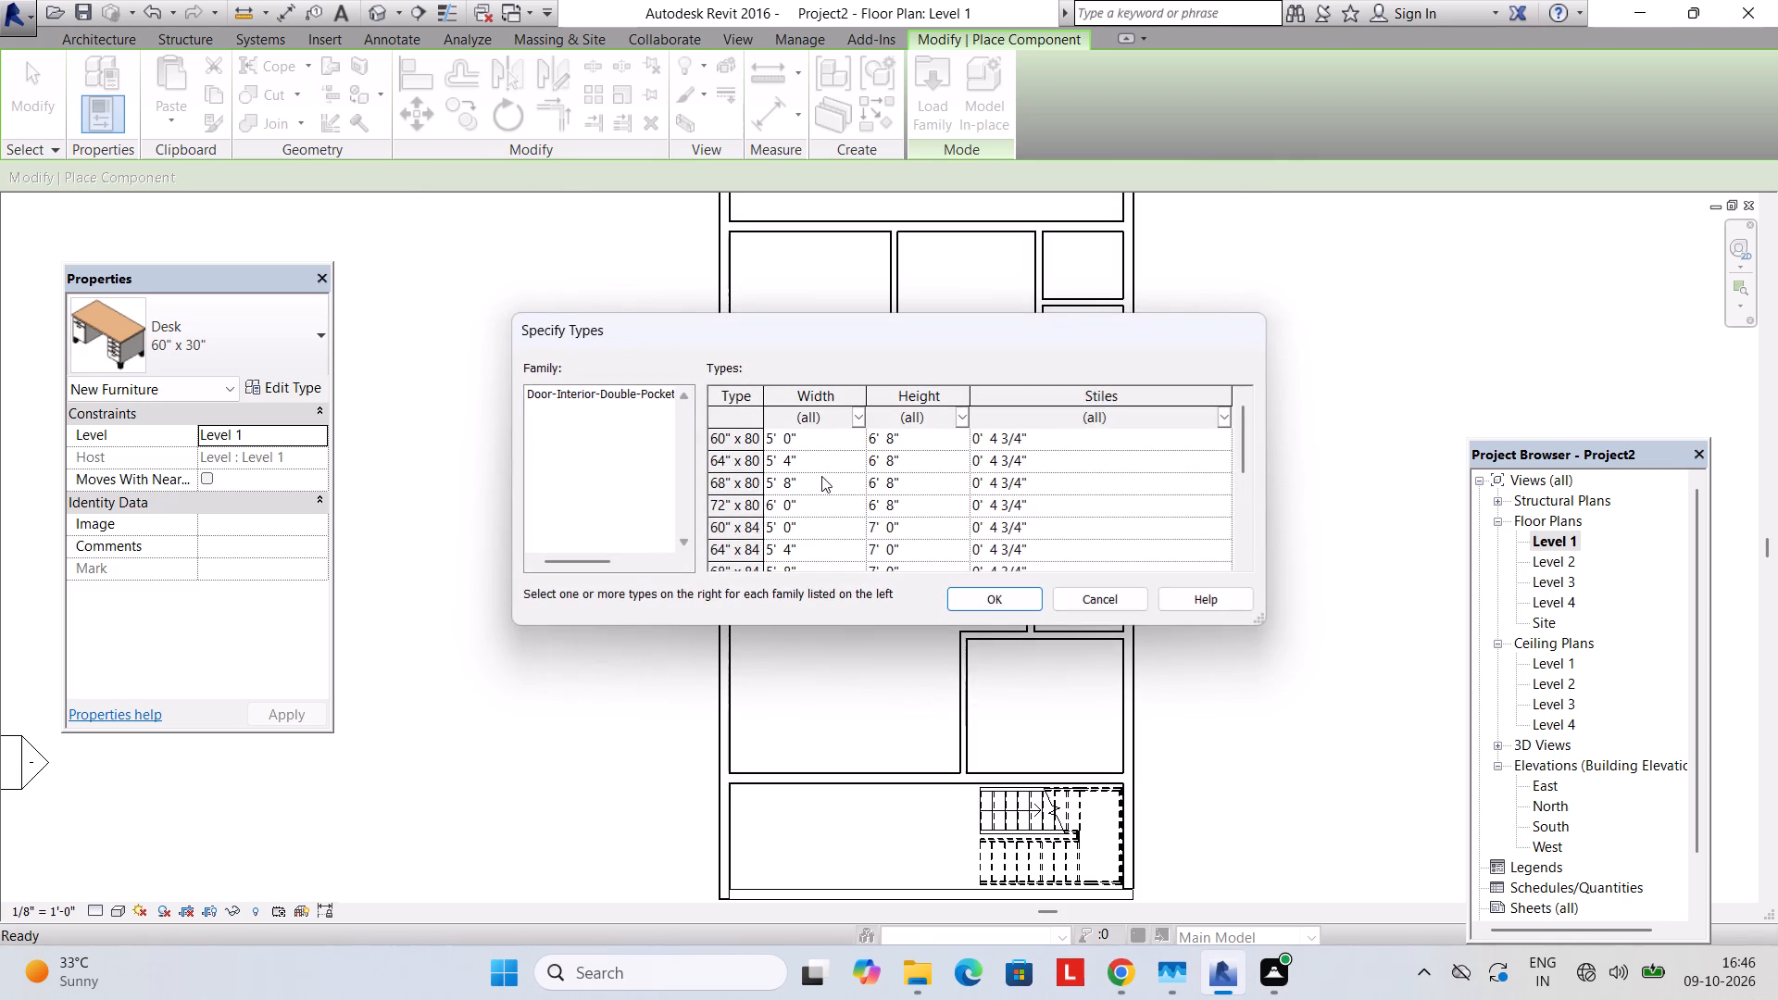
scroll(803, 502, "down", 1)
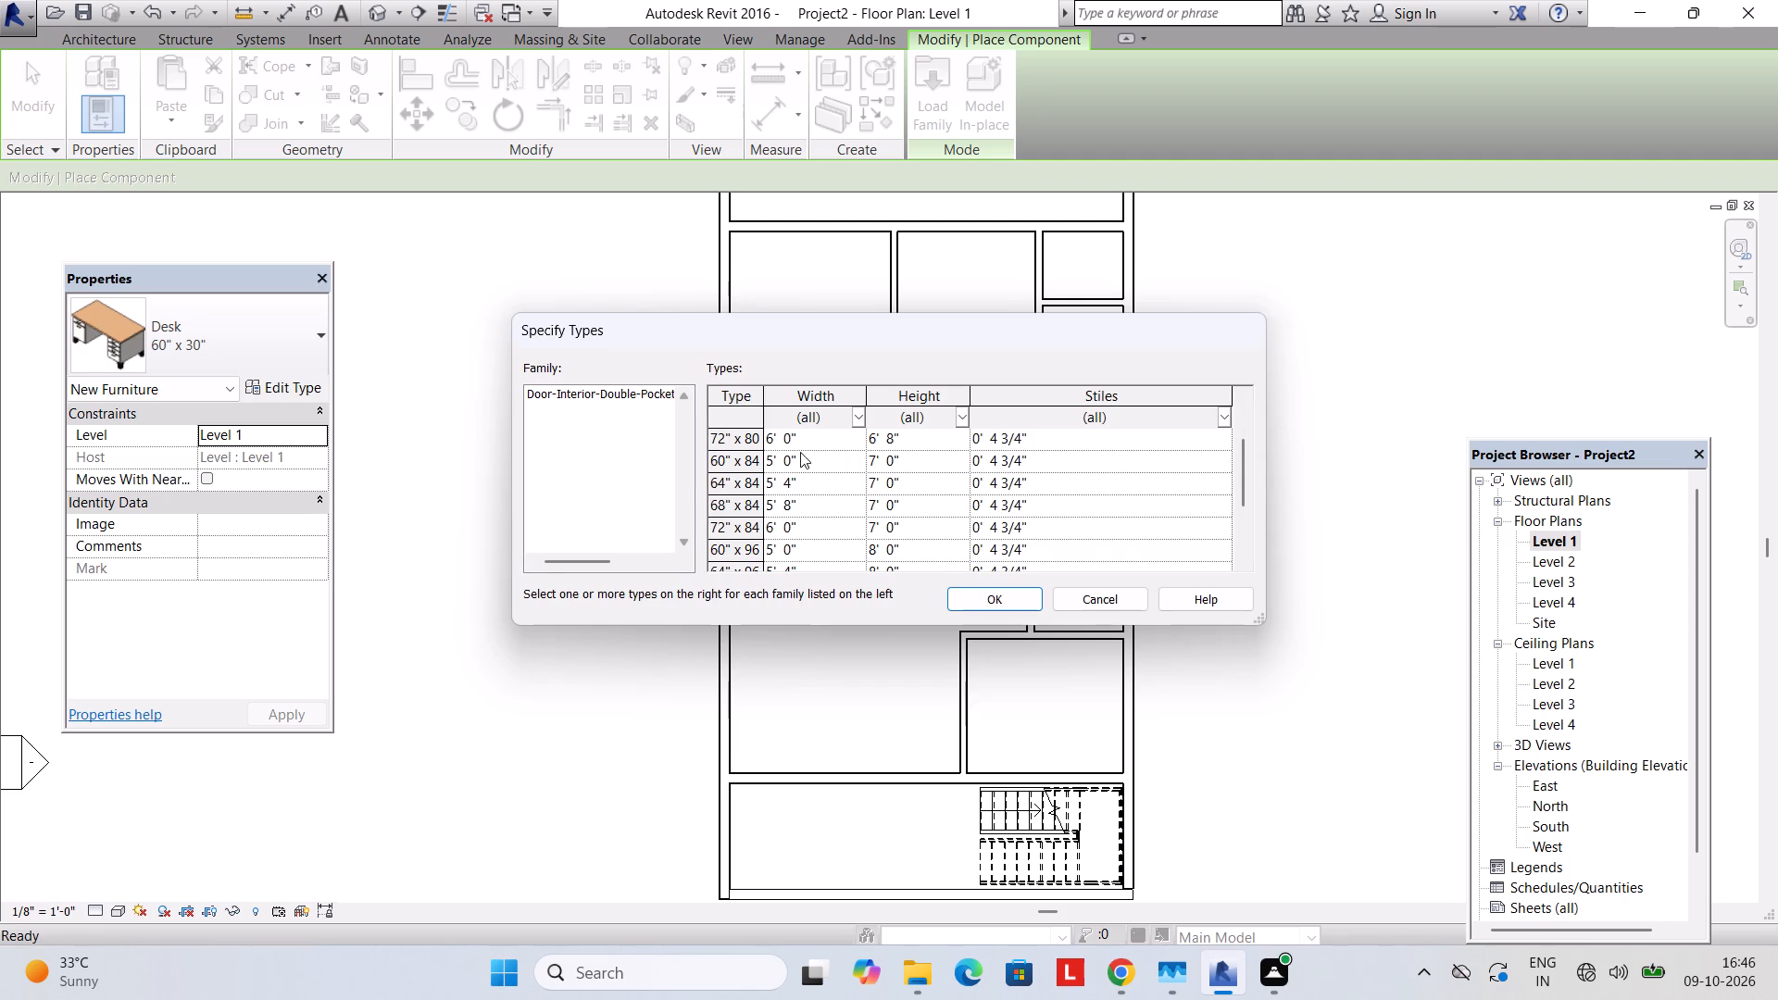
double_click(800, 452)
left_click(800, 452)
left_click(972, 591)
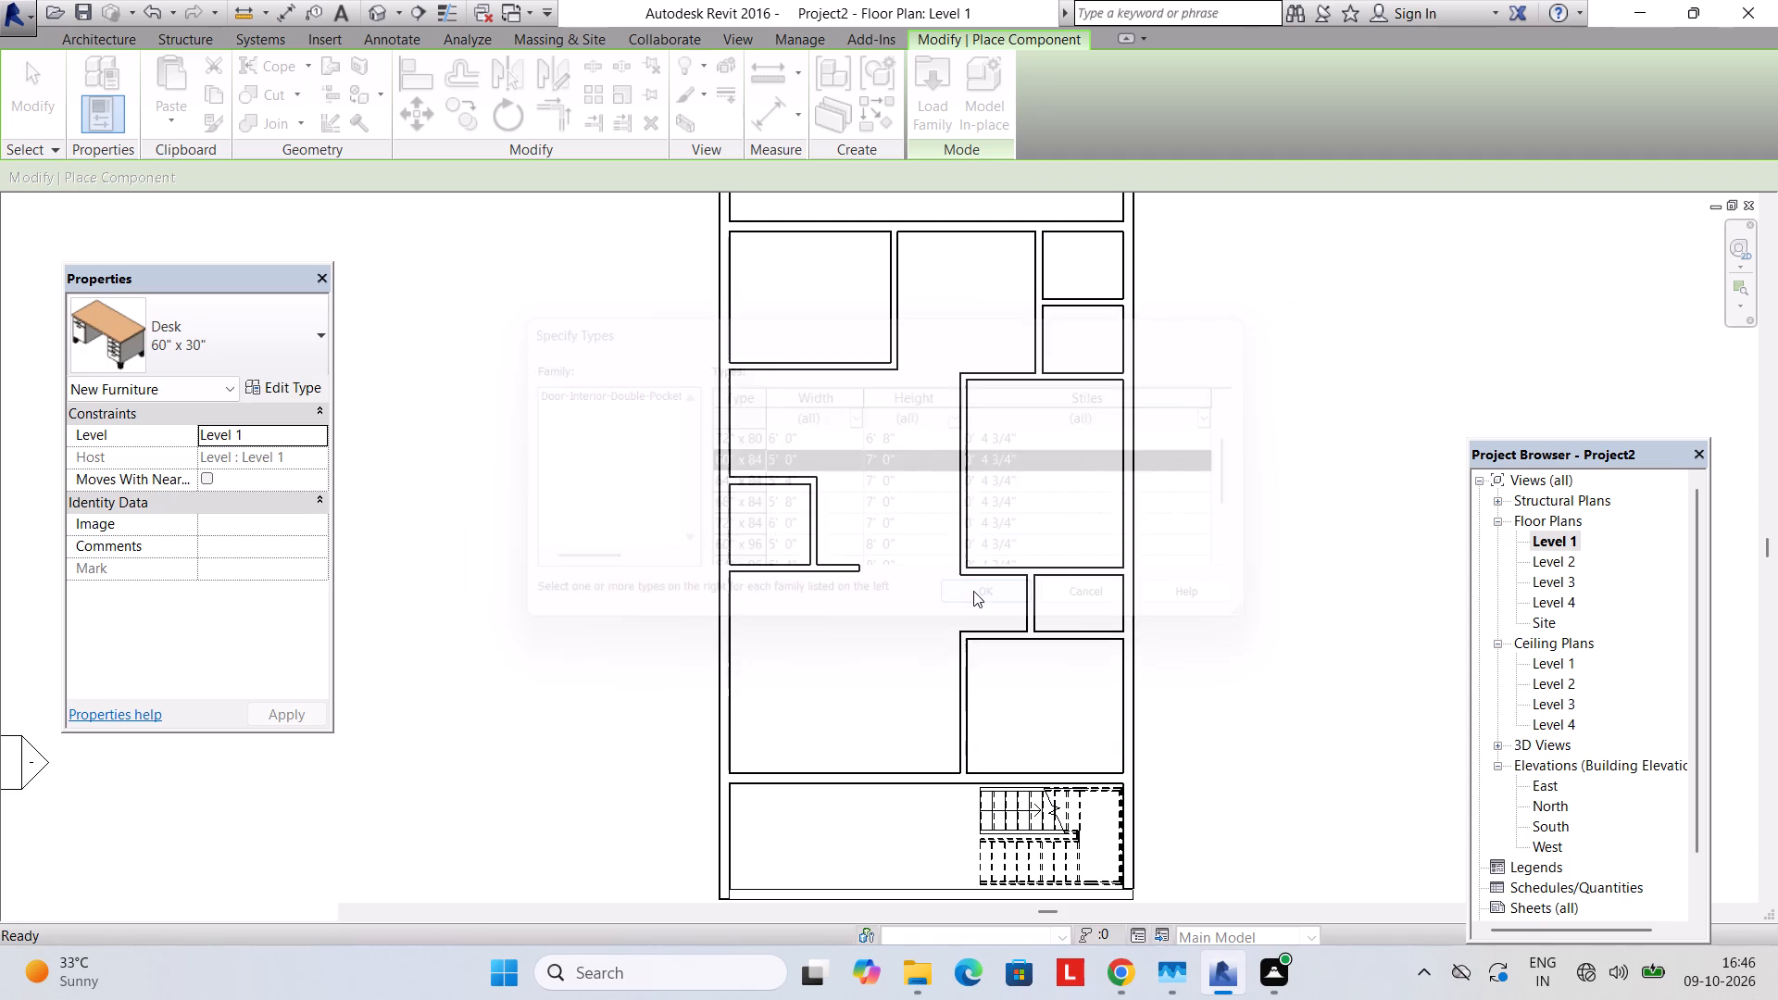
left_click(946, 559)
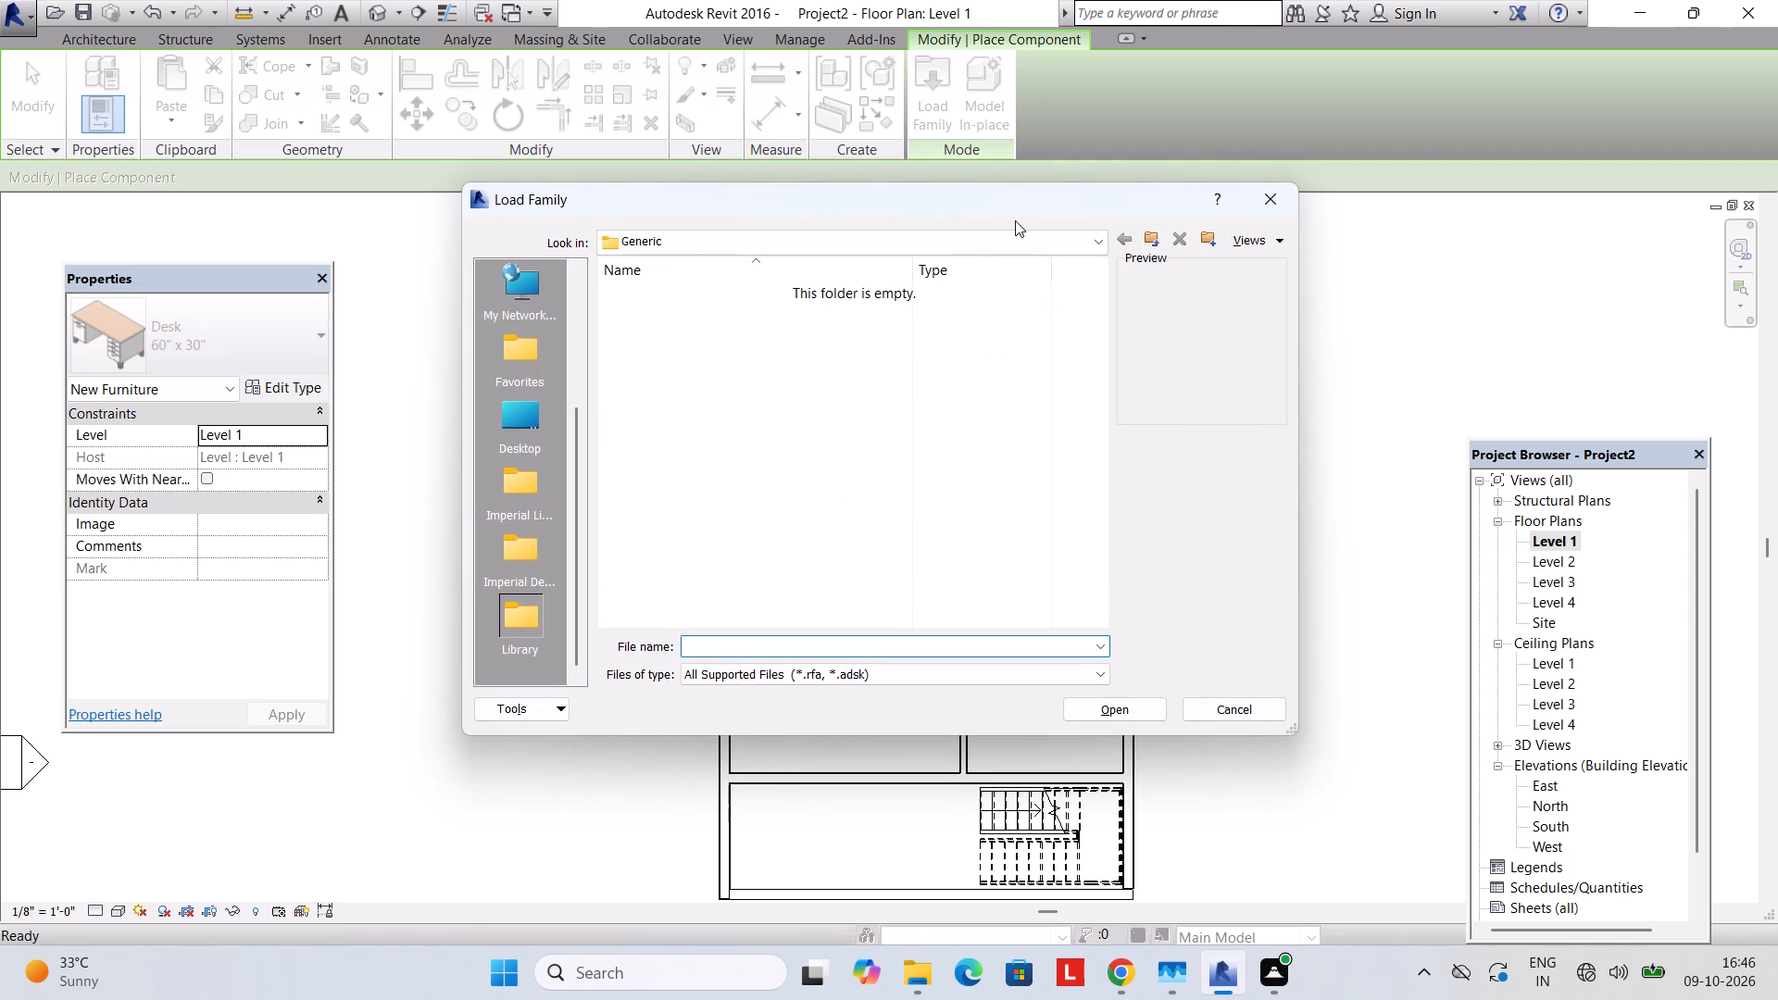
Check the Generic, India, US Imperial and US Metric subfolders of RVT 2016's Templates folder for loadable door families.
left_click(951, 241)
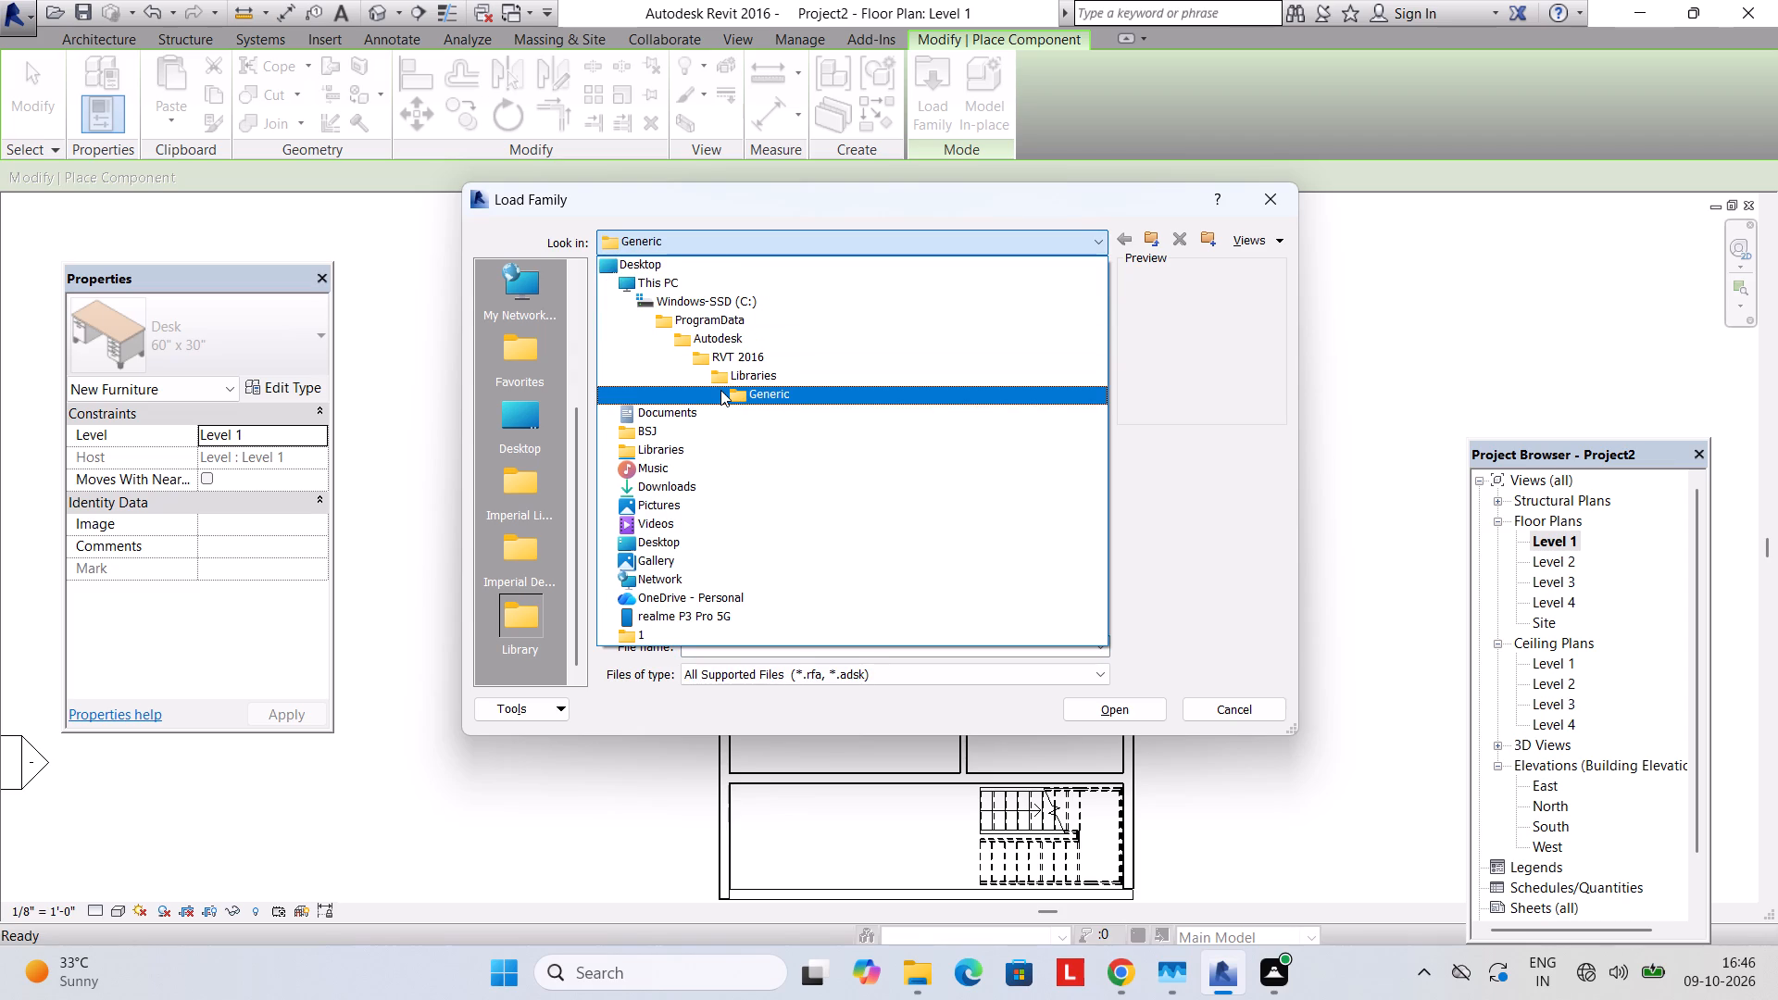
double_click(731, 322)
double_click(725, 294)
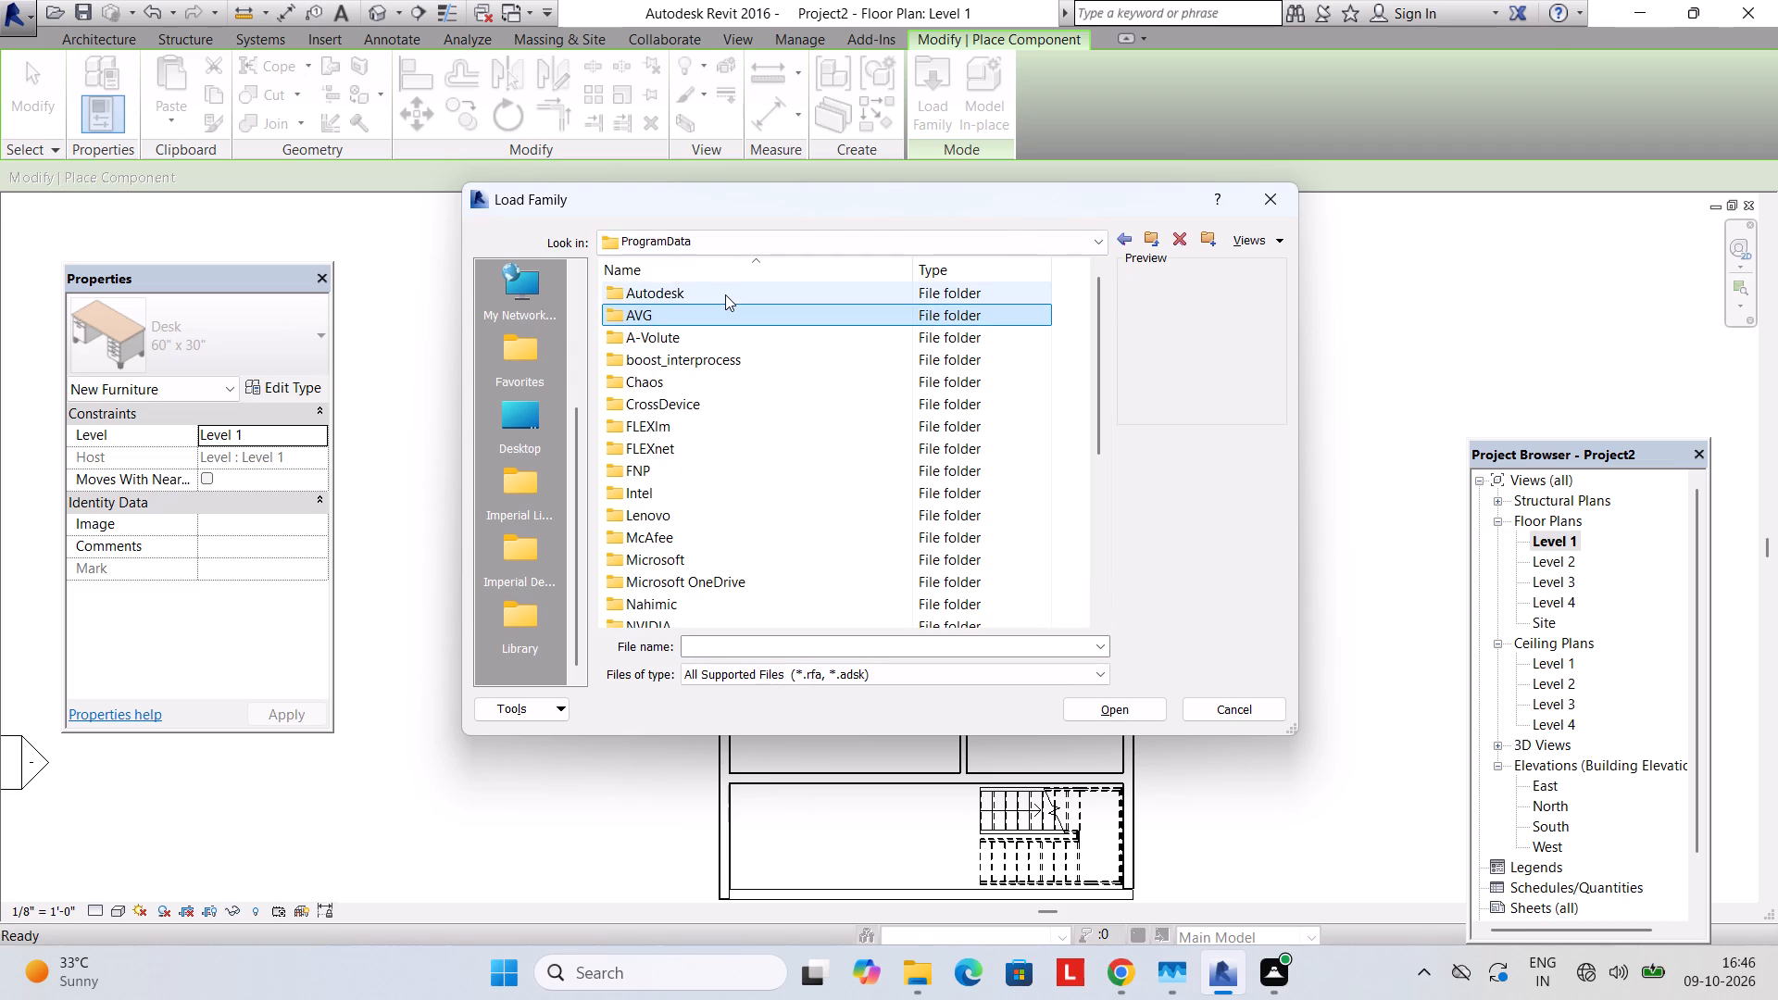
scroll(678, 522, "down", 5)
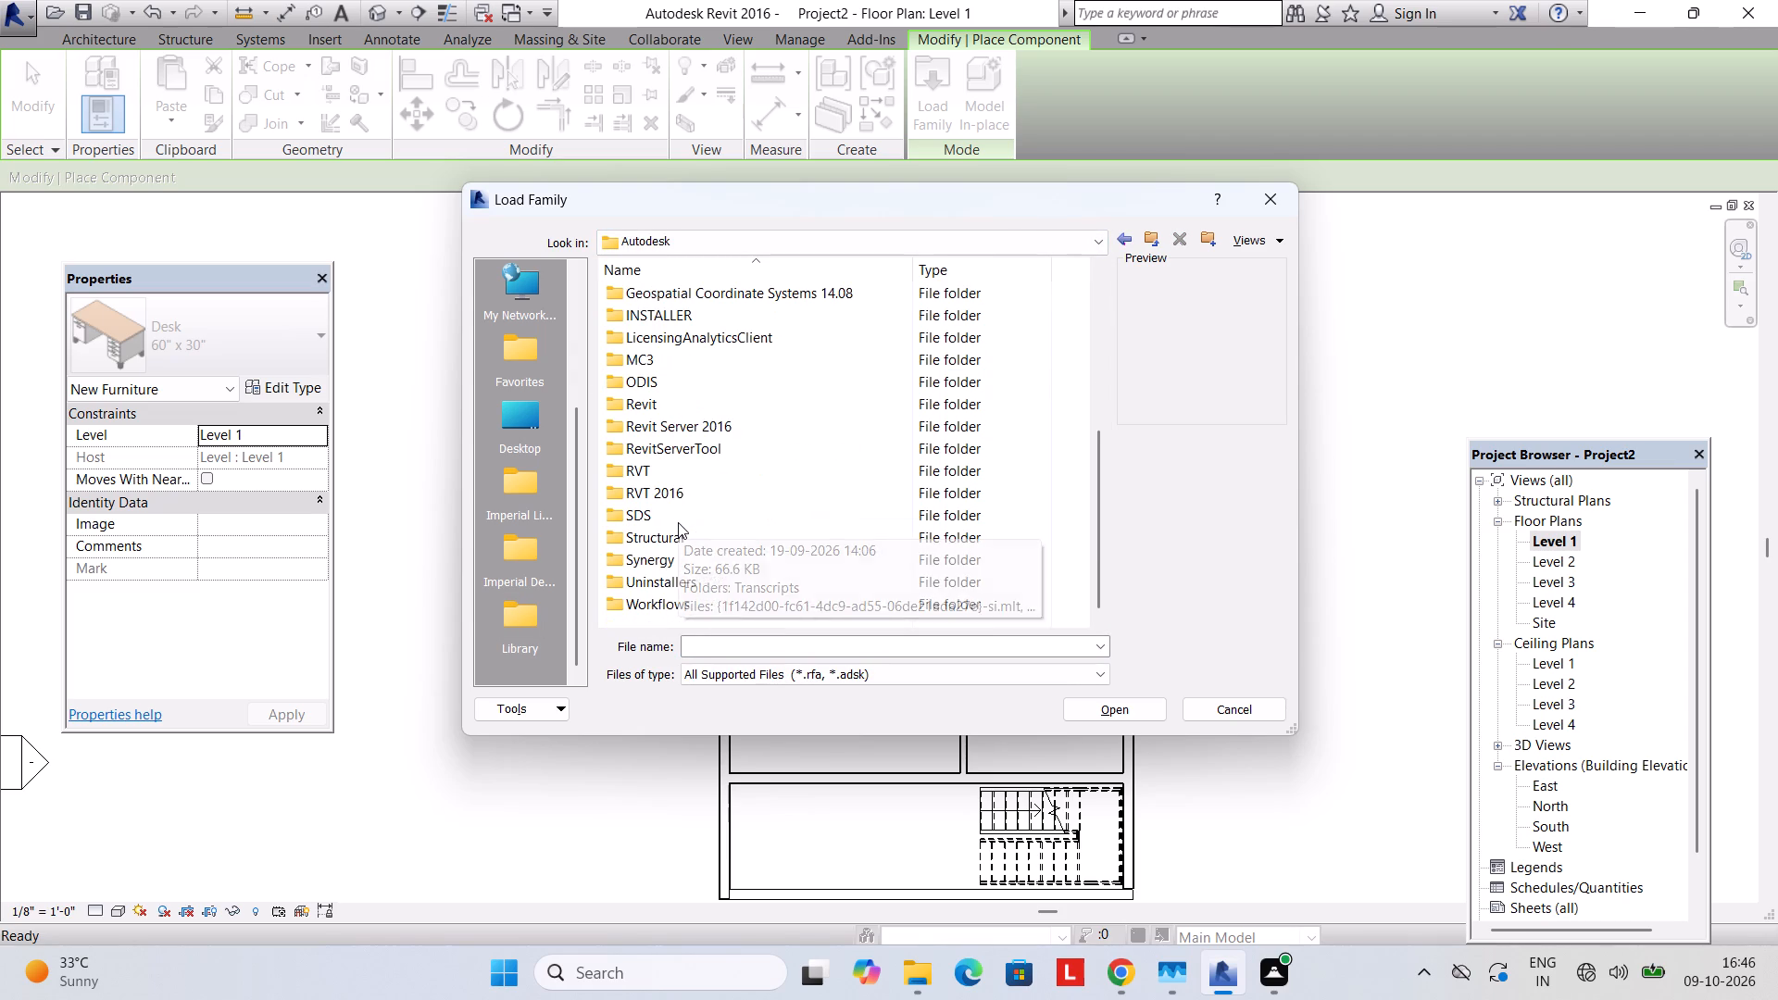
double_click(680, 497)
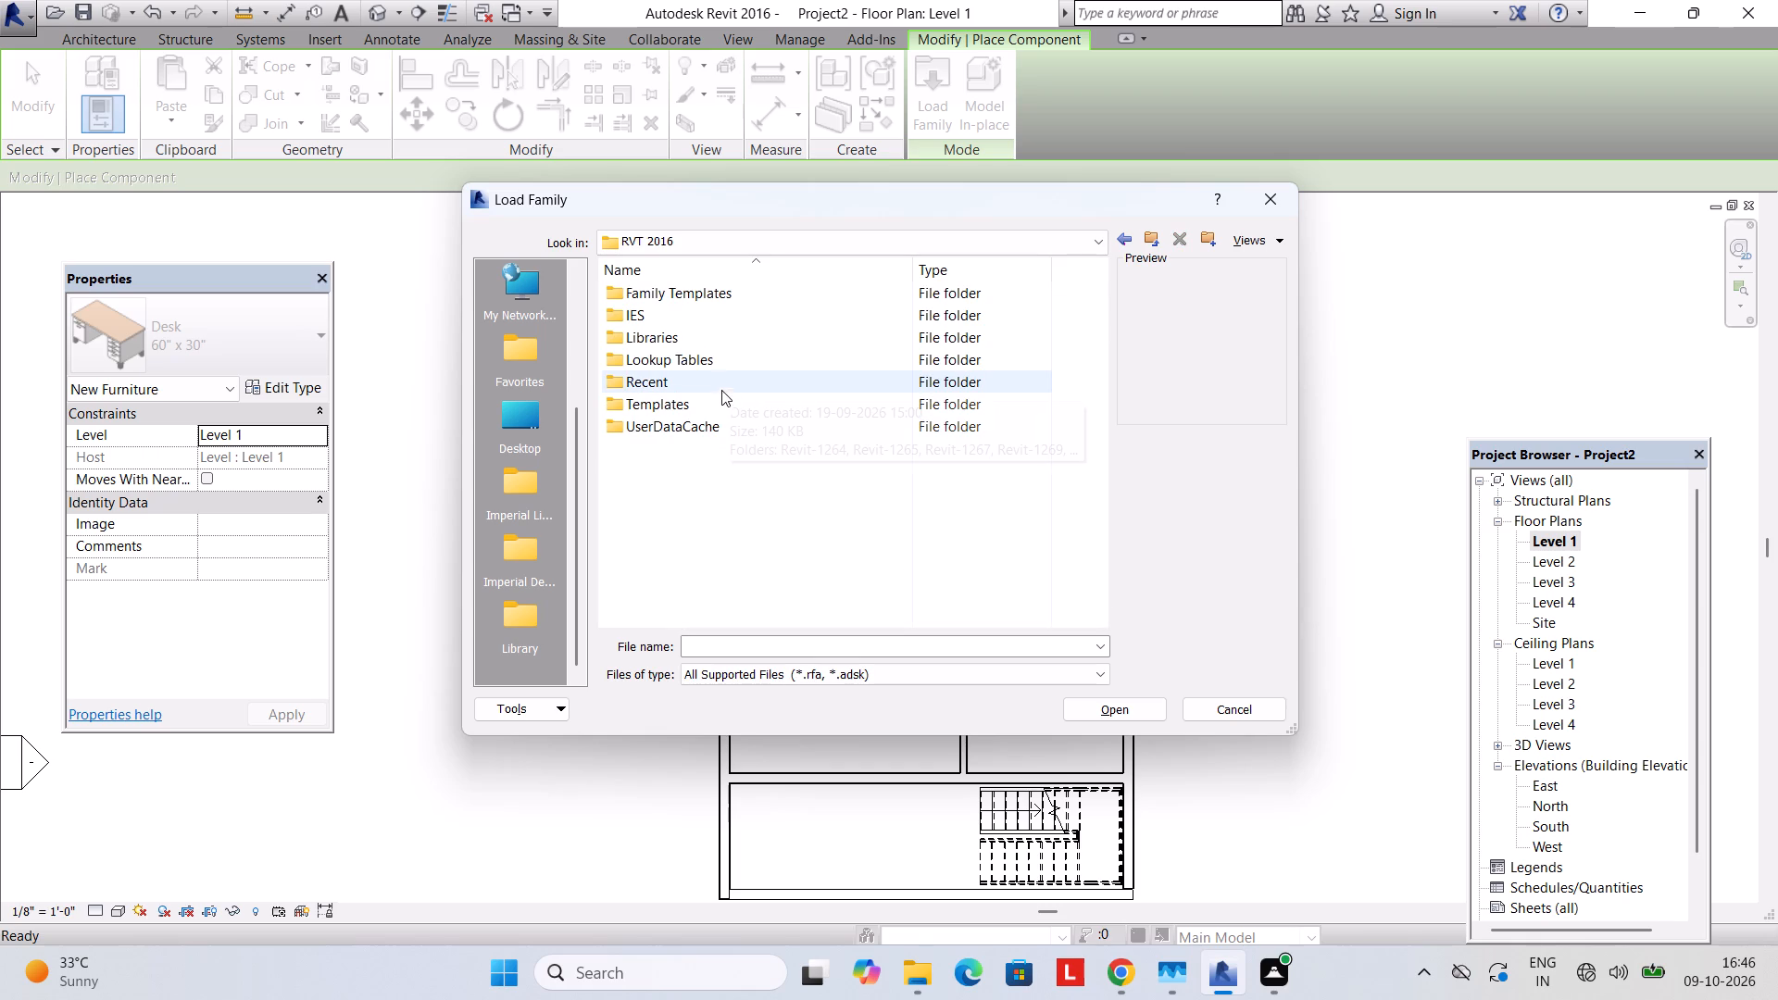
double_click(704, 408)
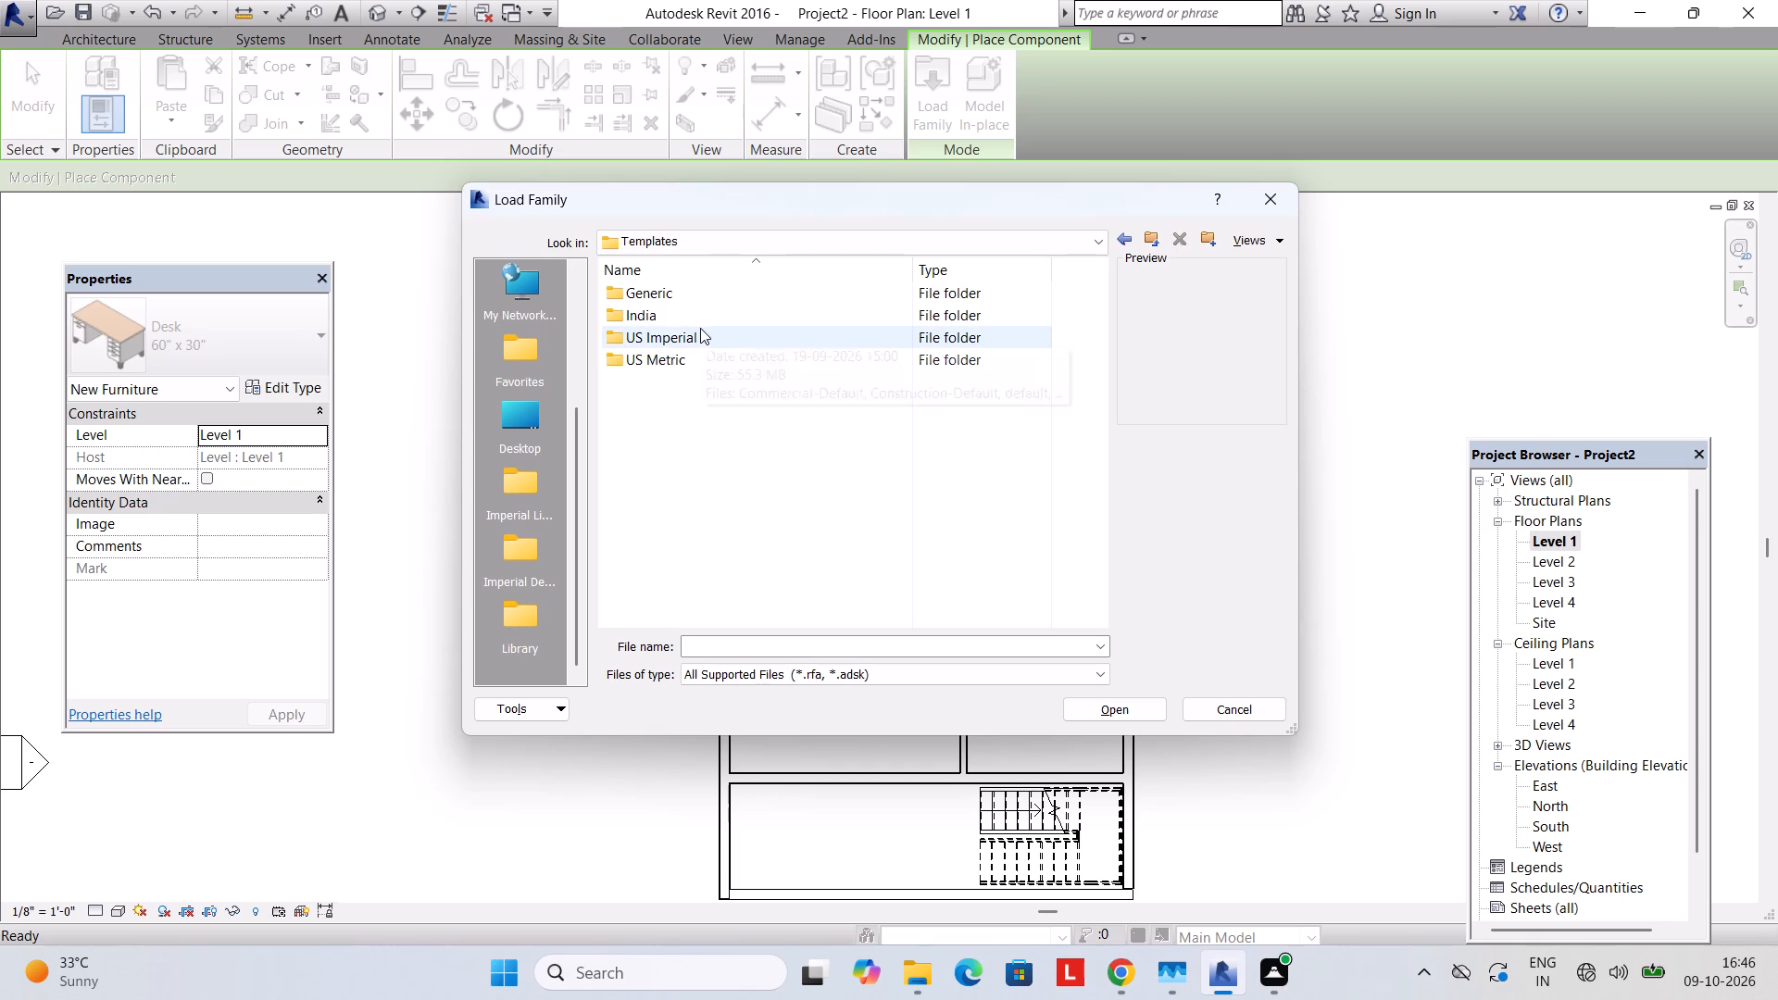
double_click(684, 294)
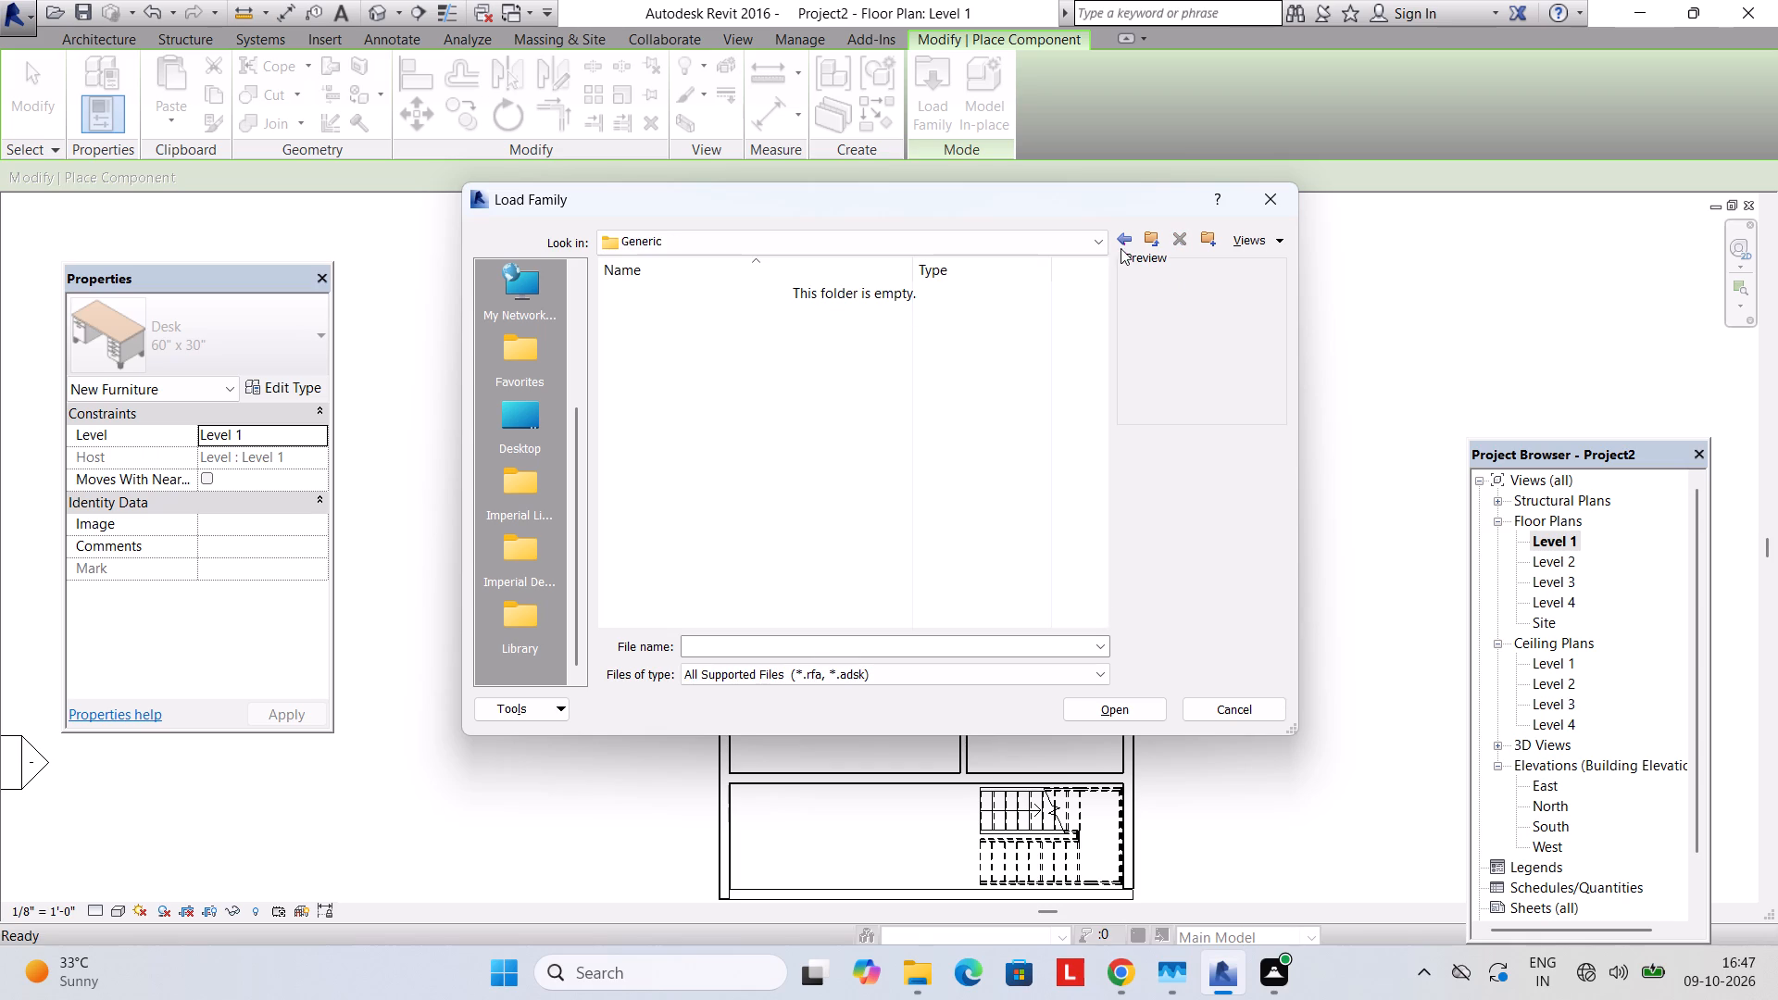
left_click(1121, 241)
double_click(625, 311)
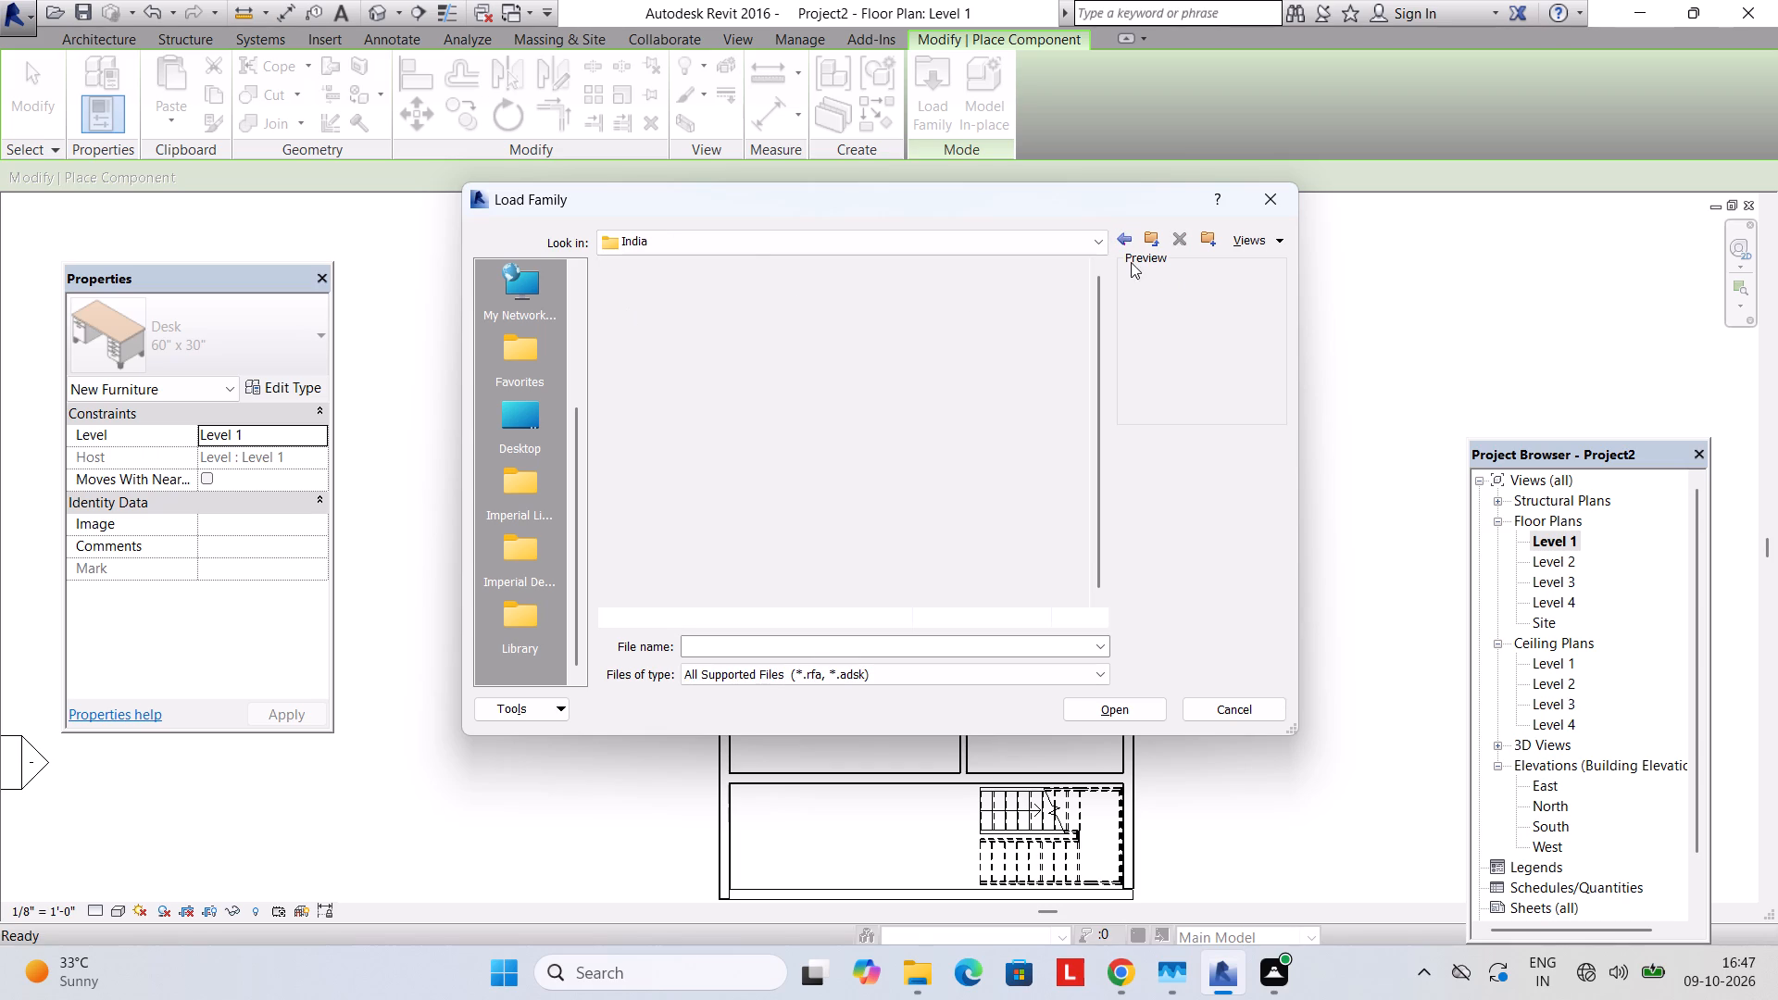
left_click(1117, 244)
double_click(696, 342)
left_click(1118, 240)
double_click(660, 362)
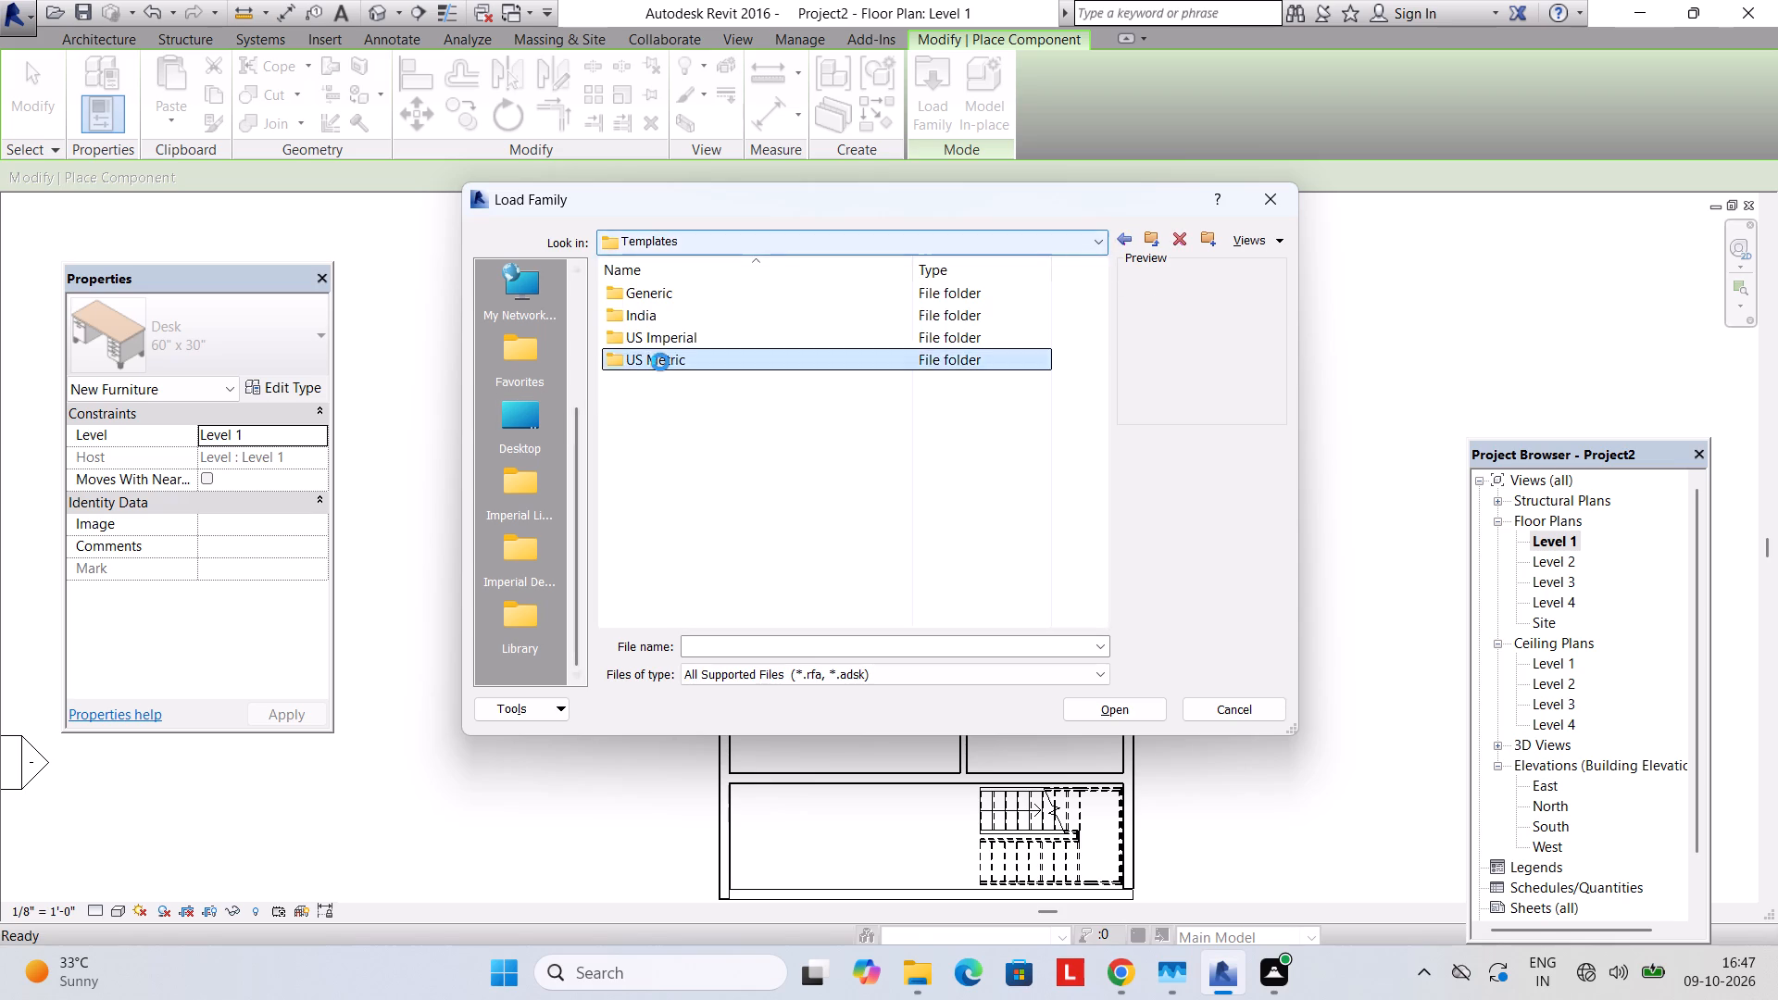
double_click(1122, 239)
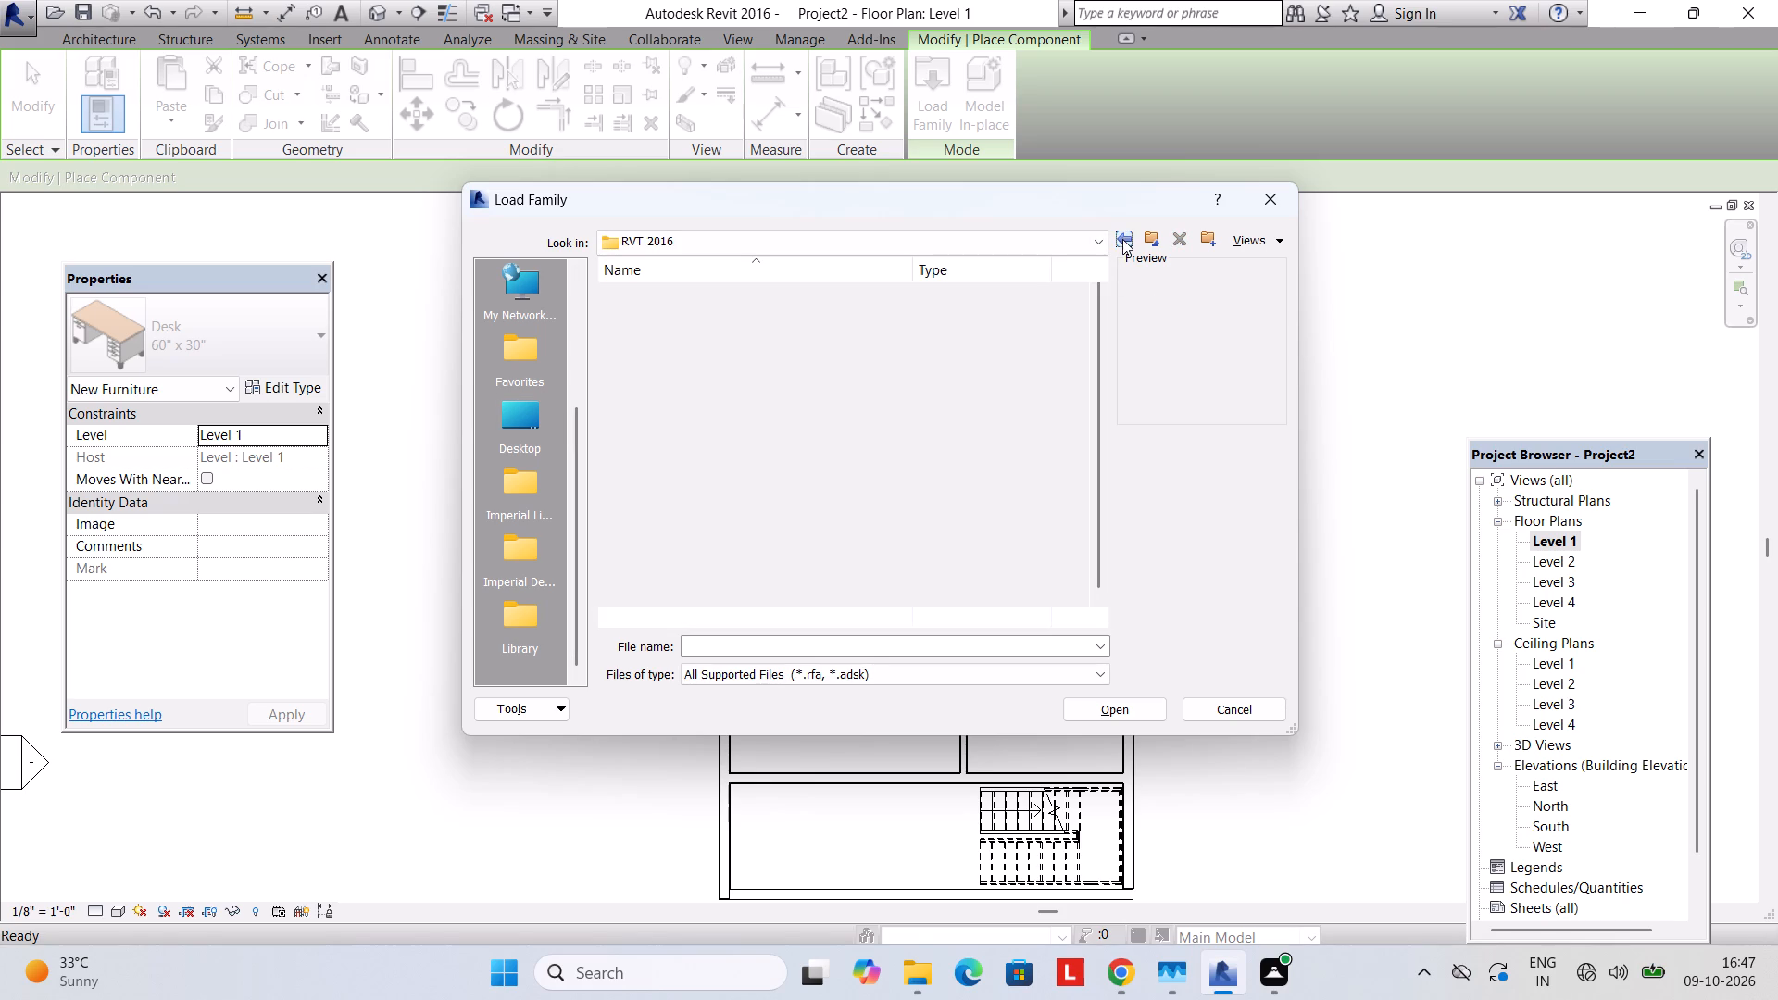
left_click(1122, 239)
Browse to the US Imperial library's Doors folder and preview its curtain-wall and double flush-panel door families.
left_click(1031, 248)
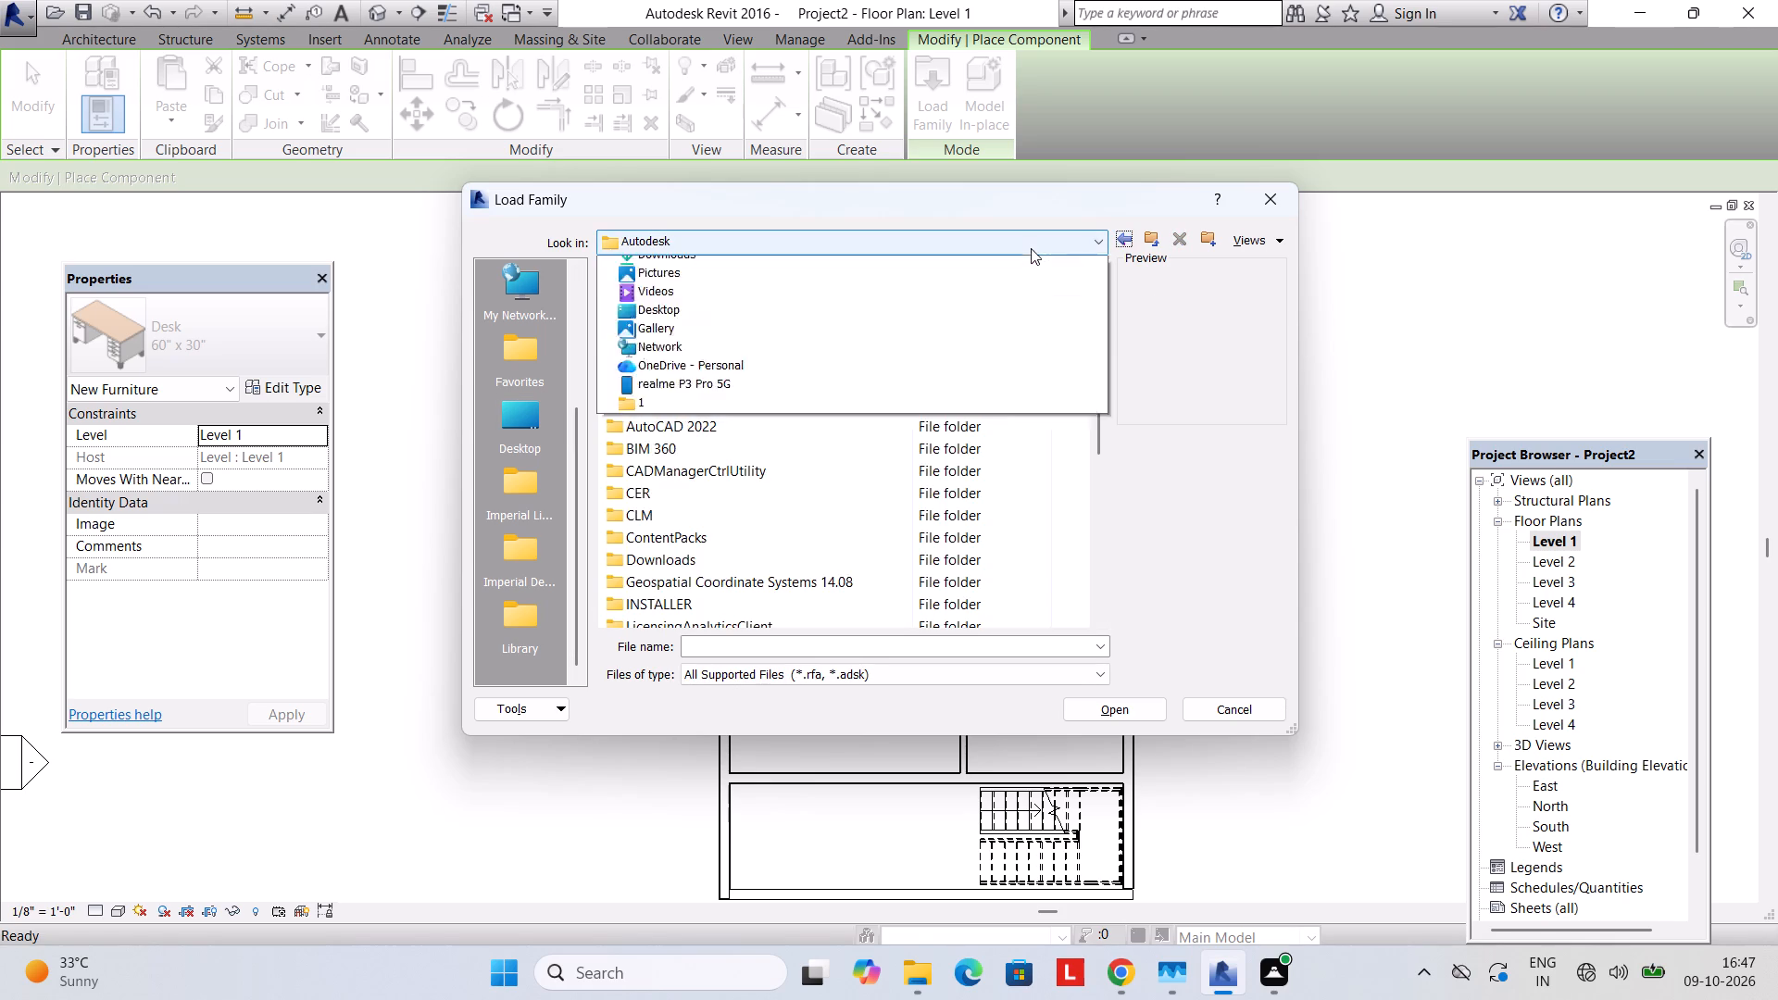
left_click(737, 310)
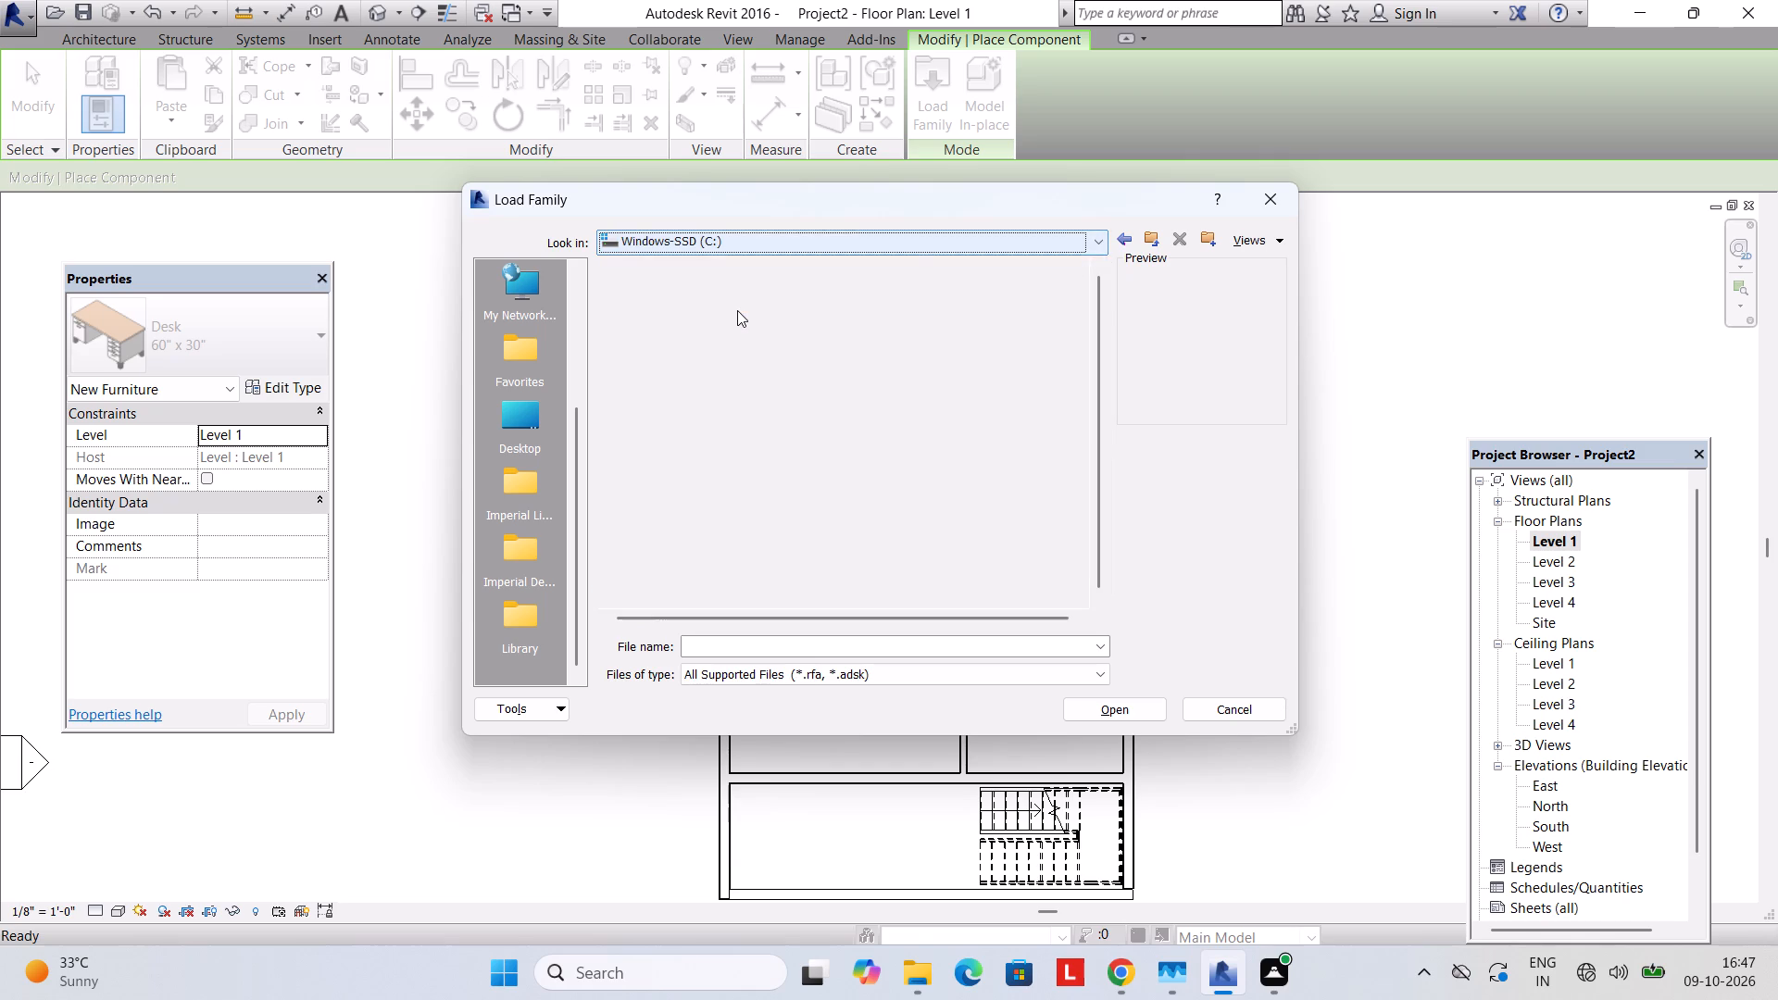
scroll(689, 566, "down", 3)
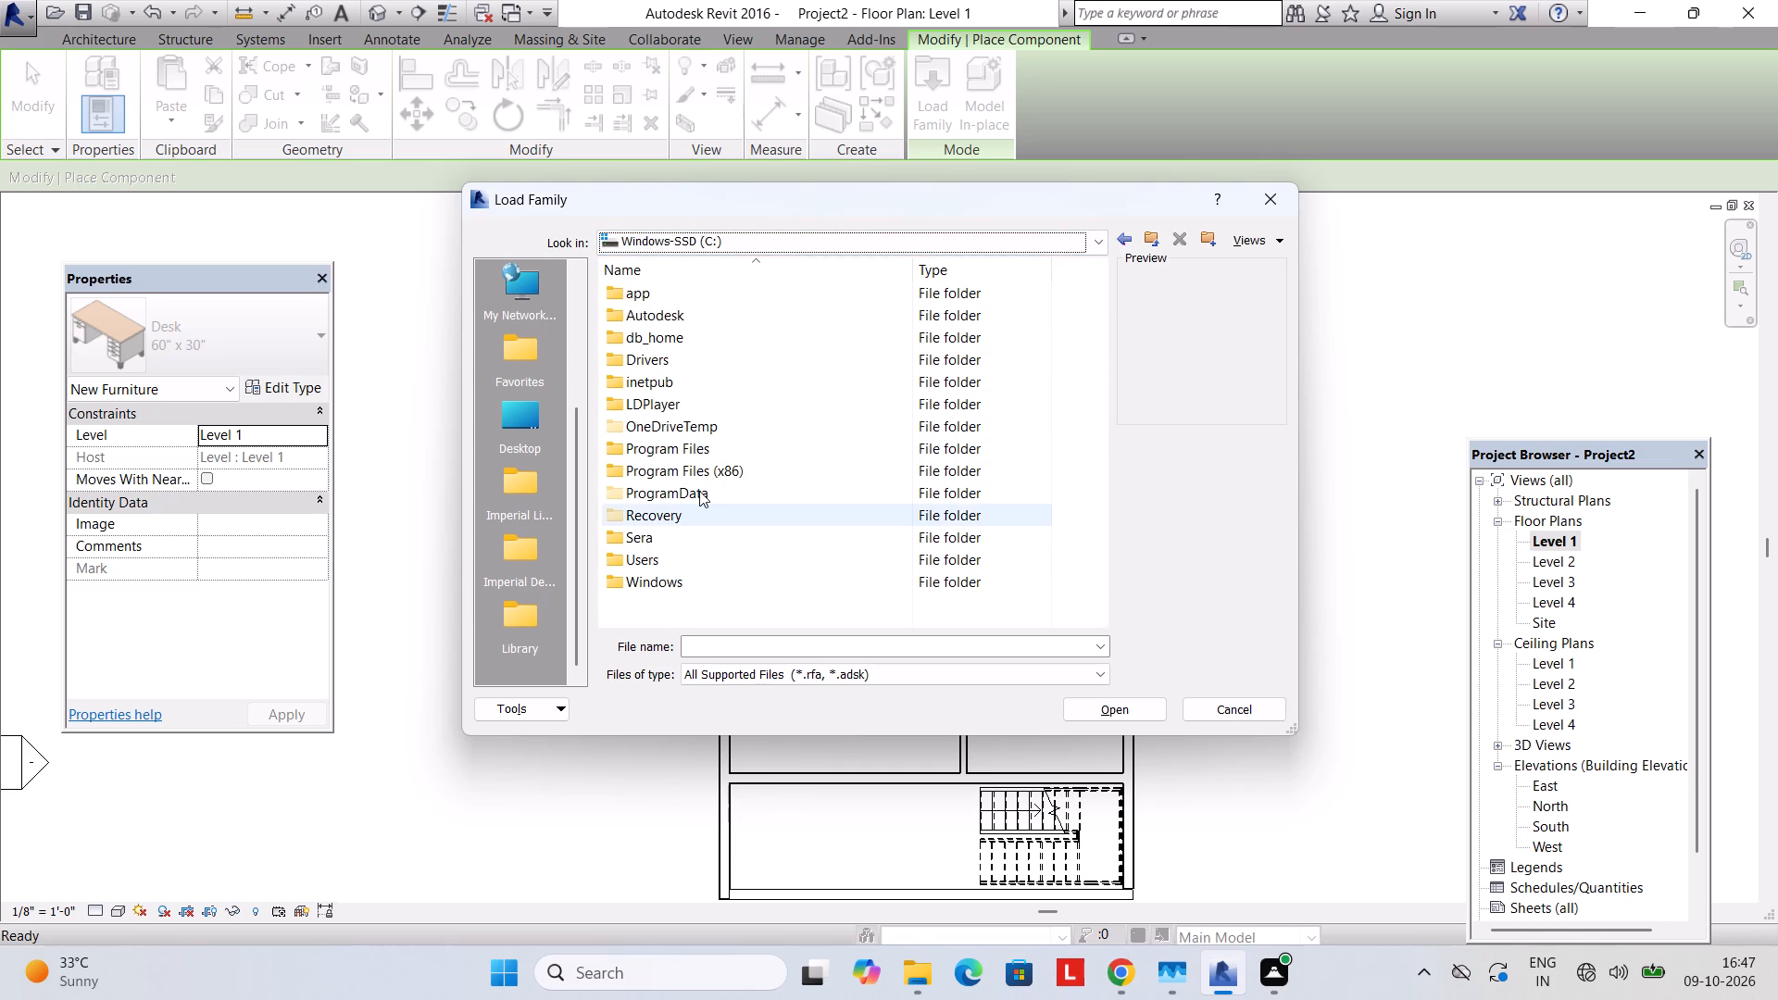
double_click(699, 491)
double_click(712, 291)
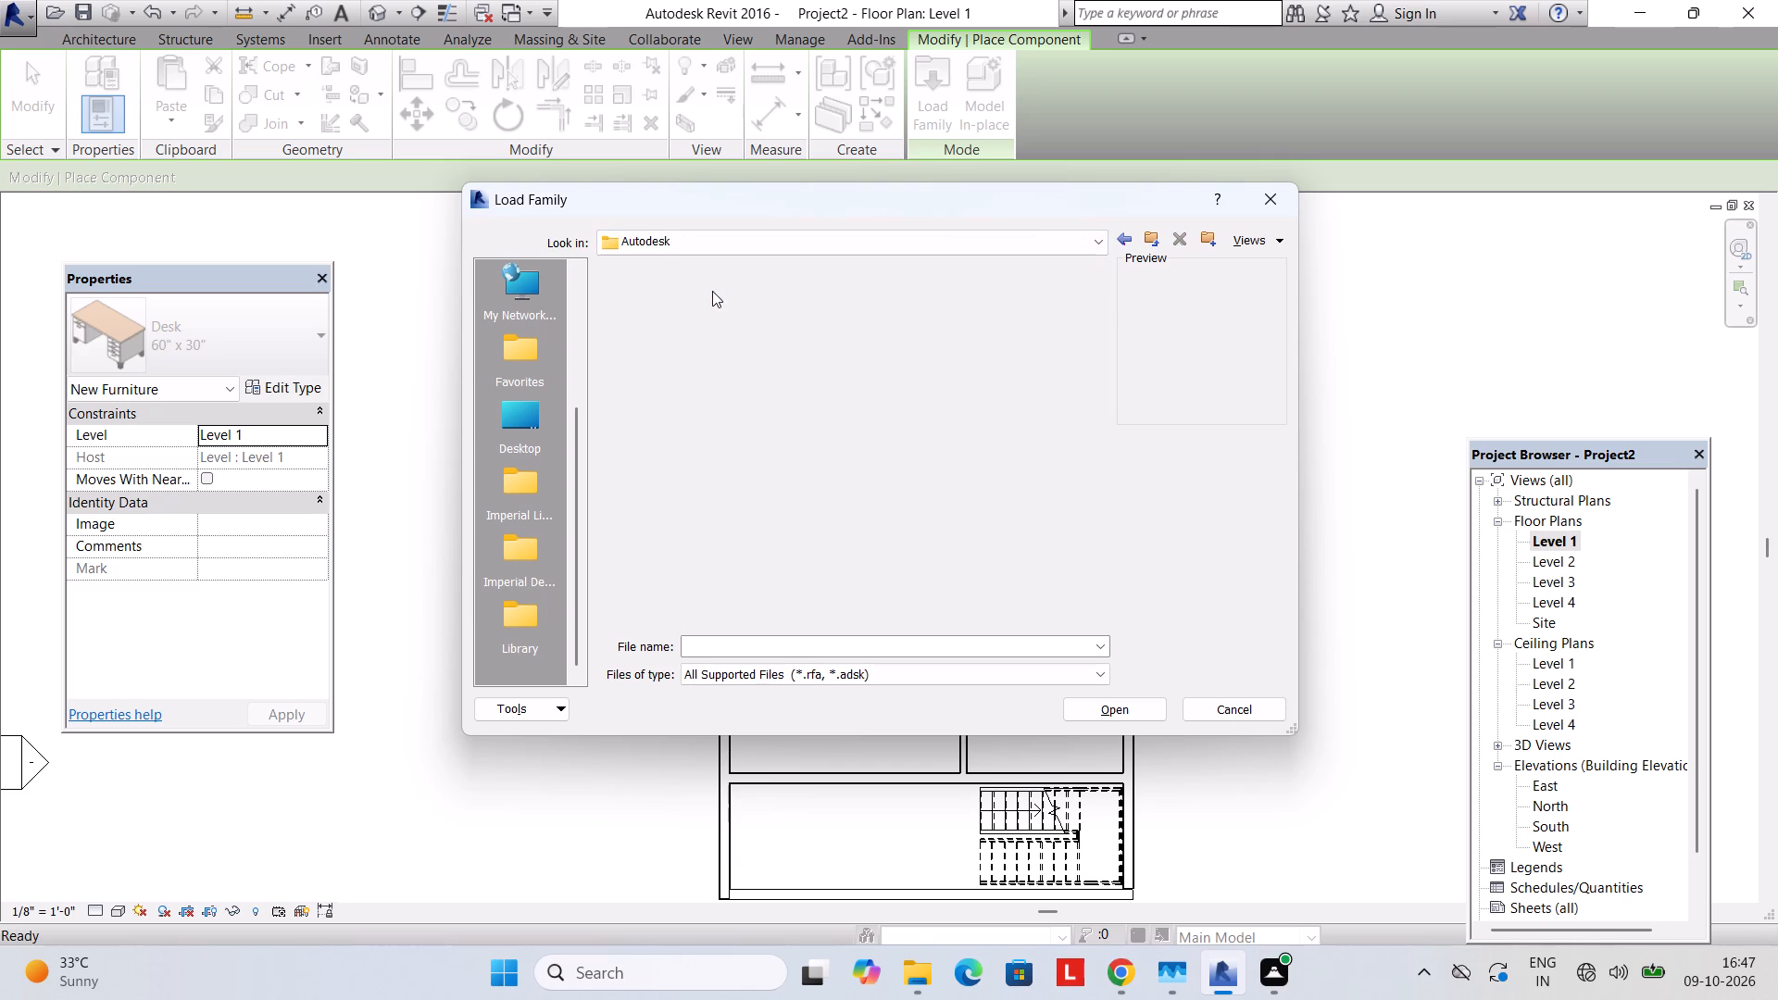
scroll(699, 521, "down", 3)
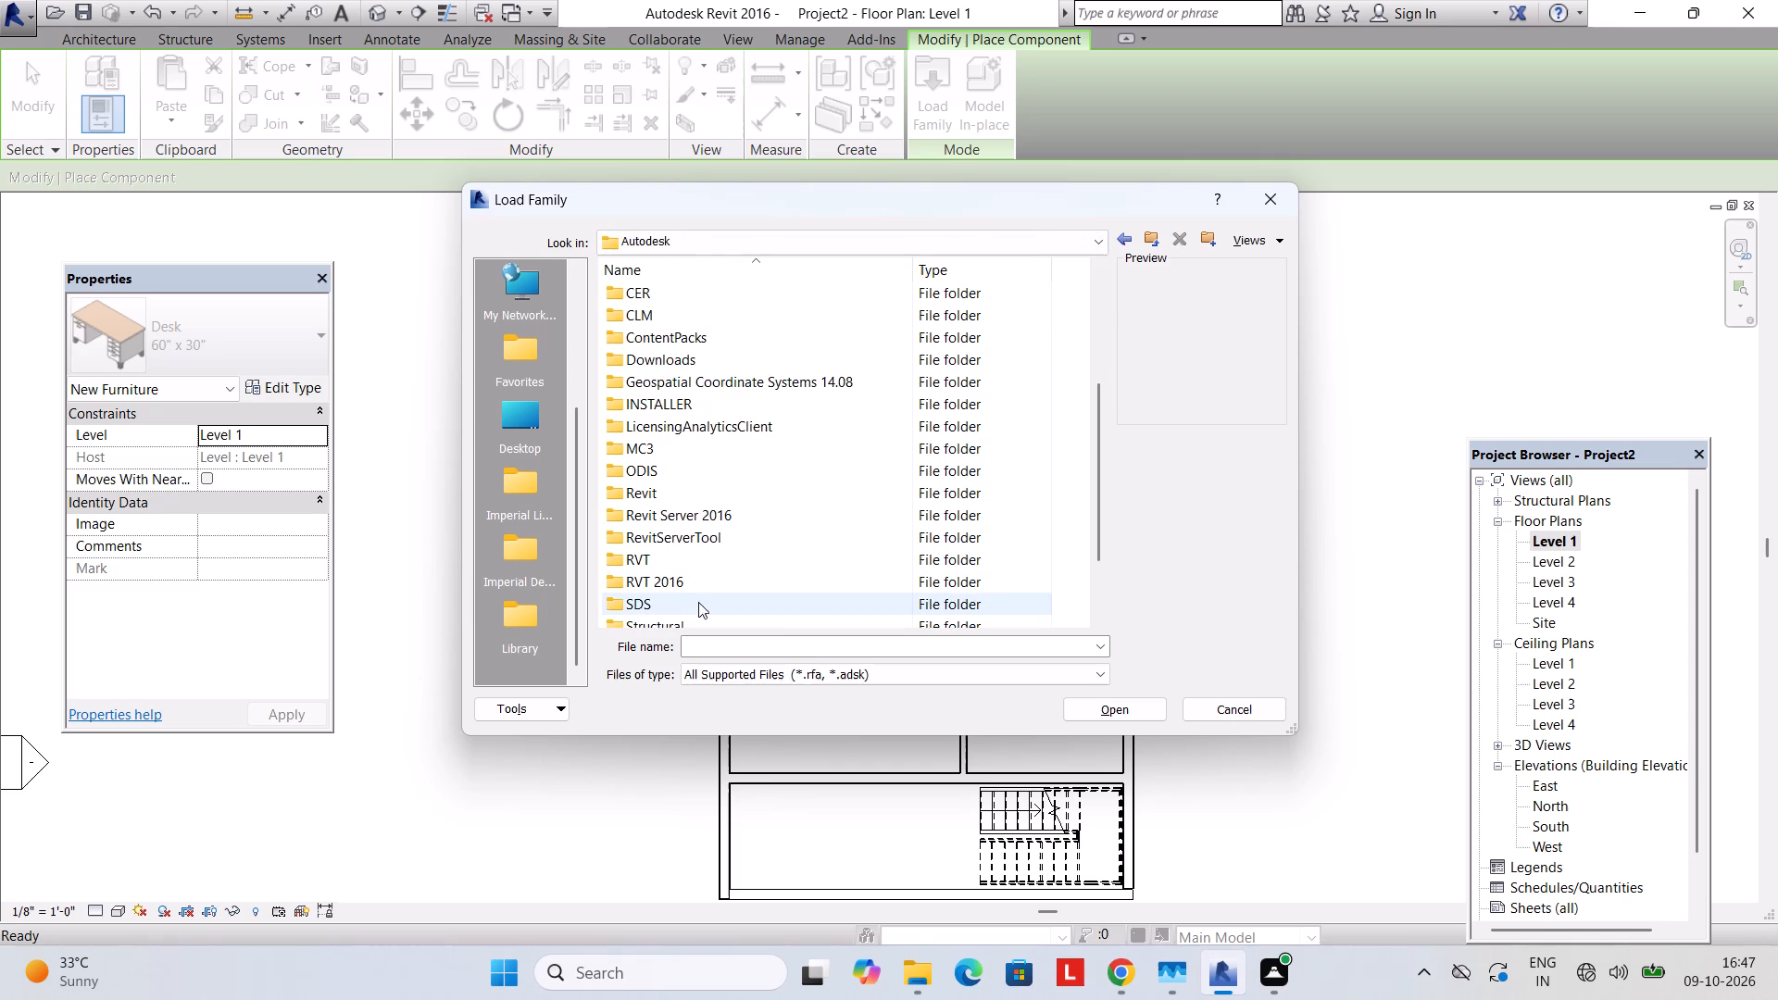
double_click(692, 588)
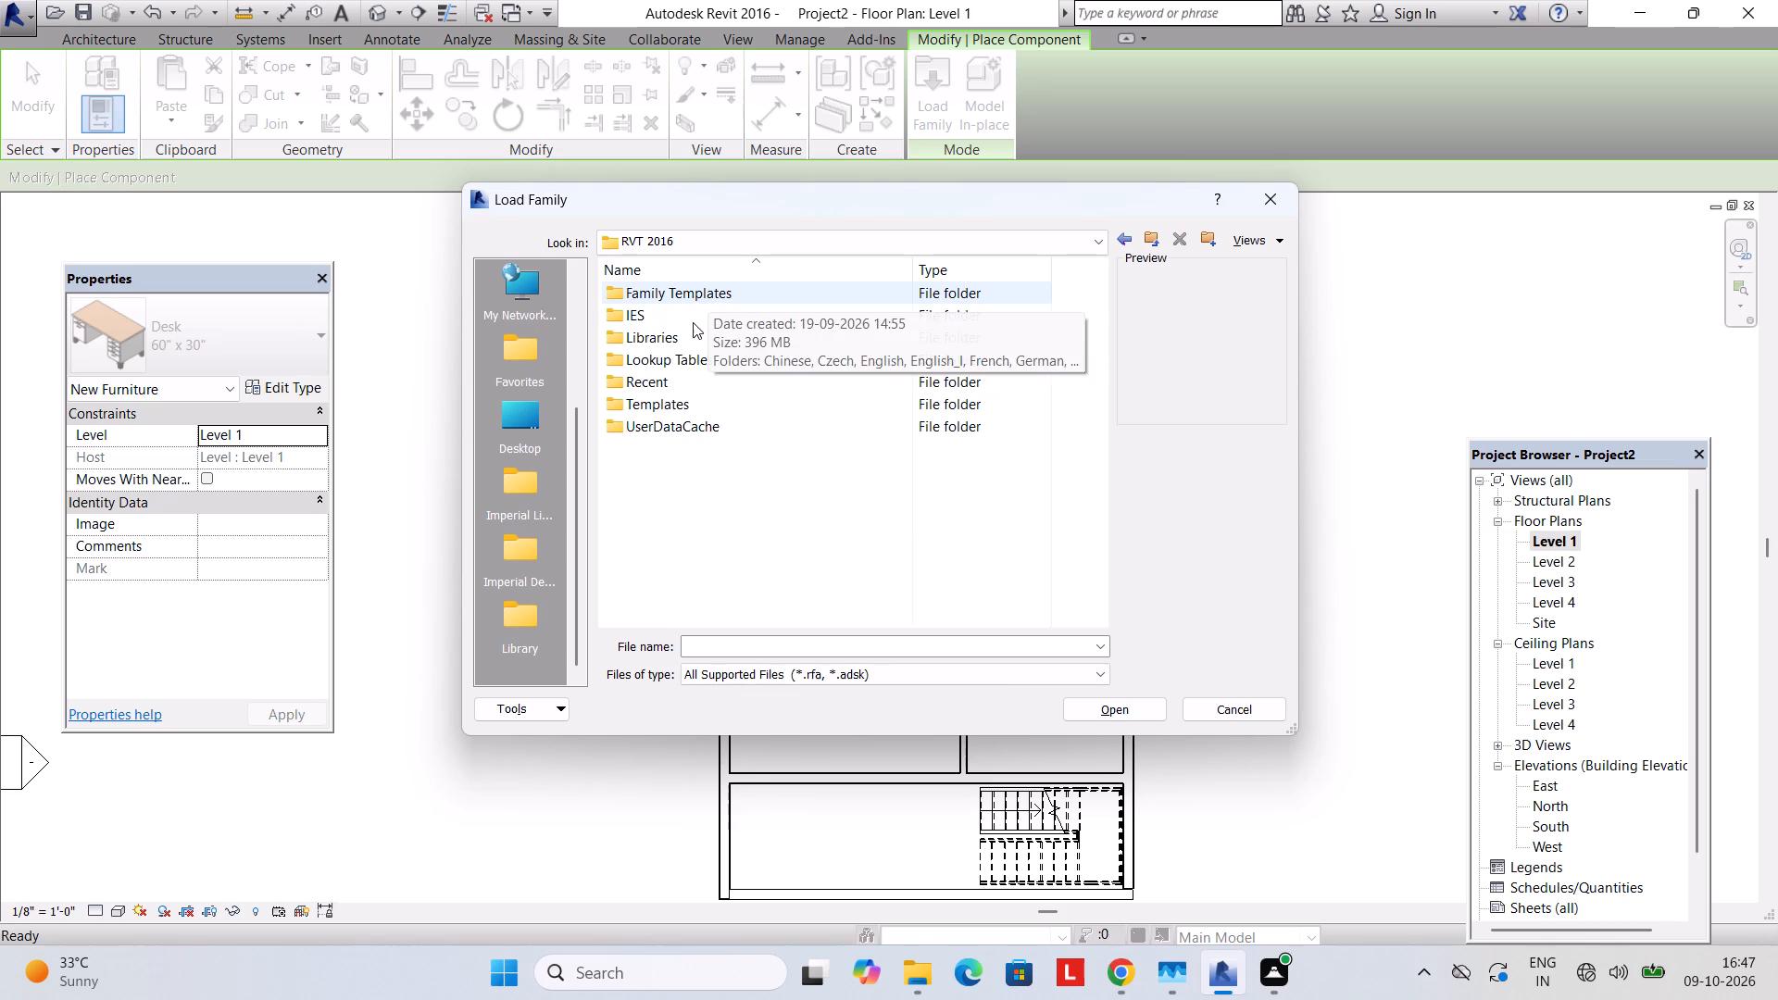
double_click(663, 345)
double_click(743, 331)
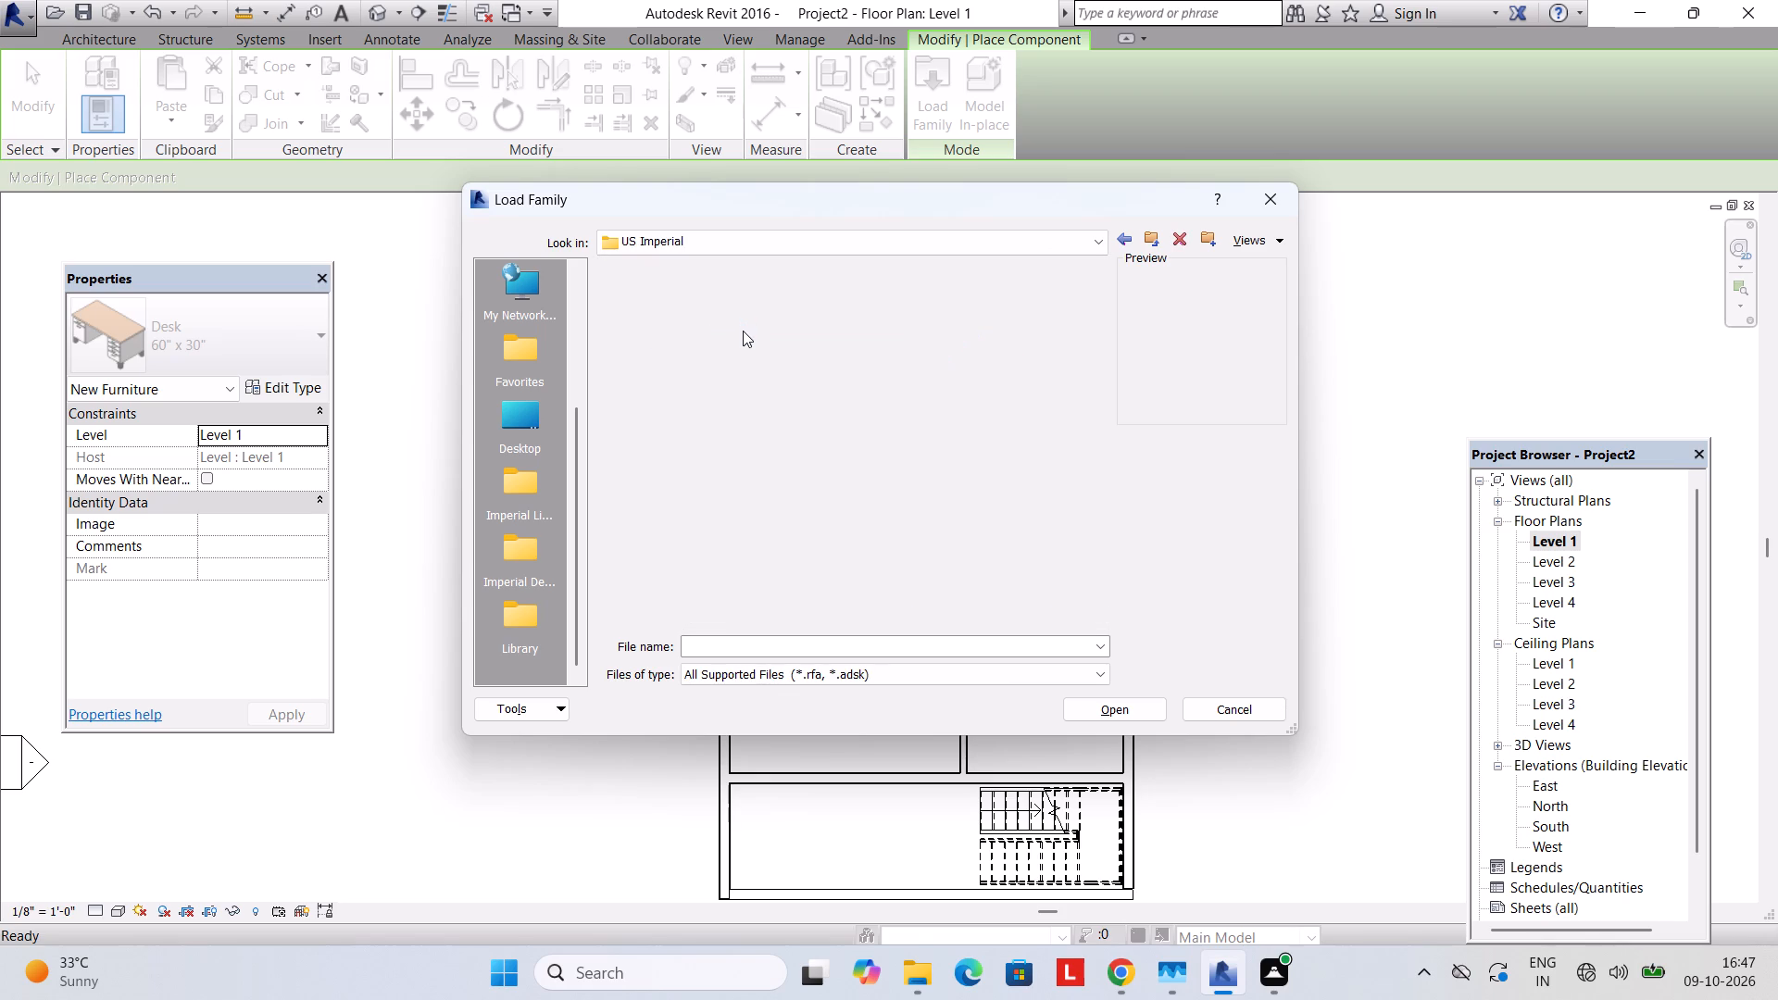
double_click(689, 500)
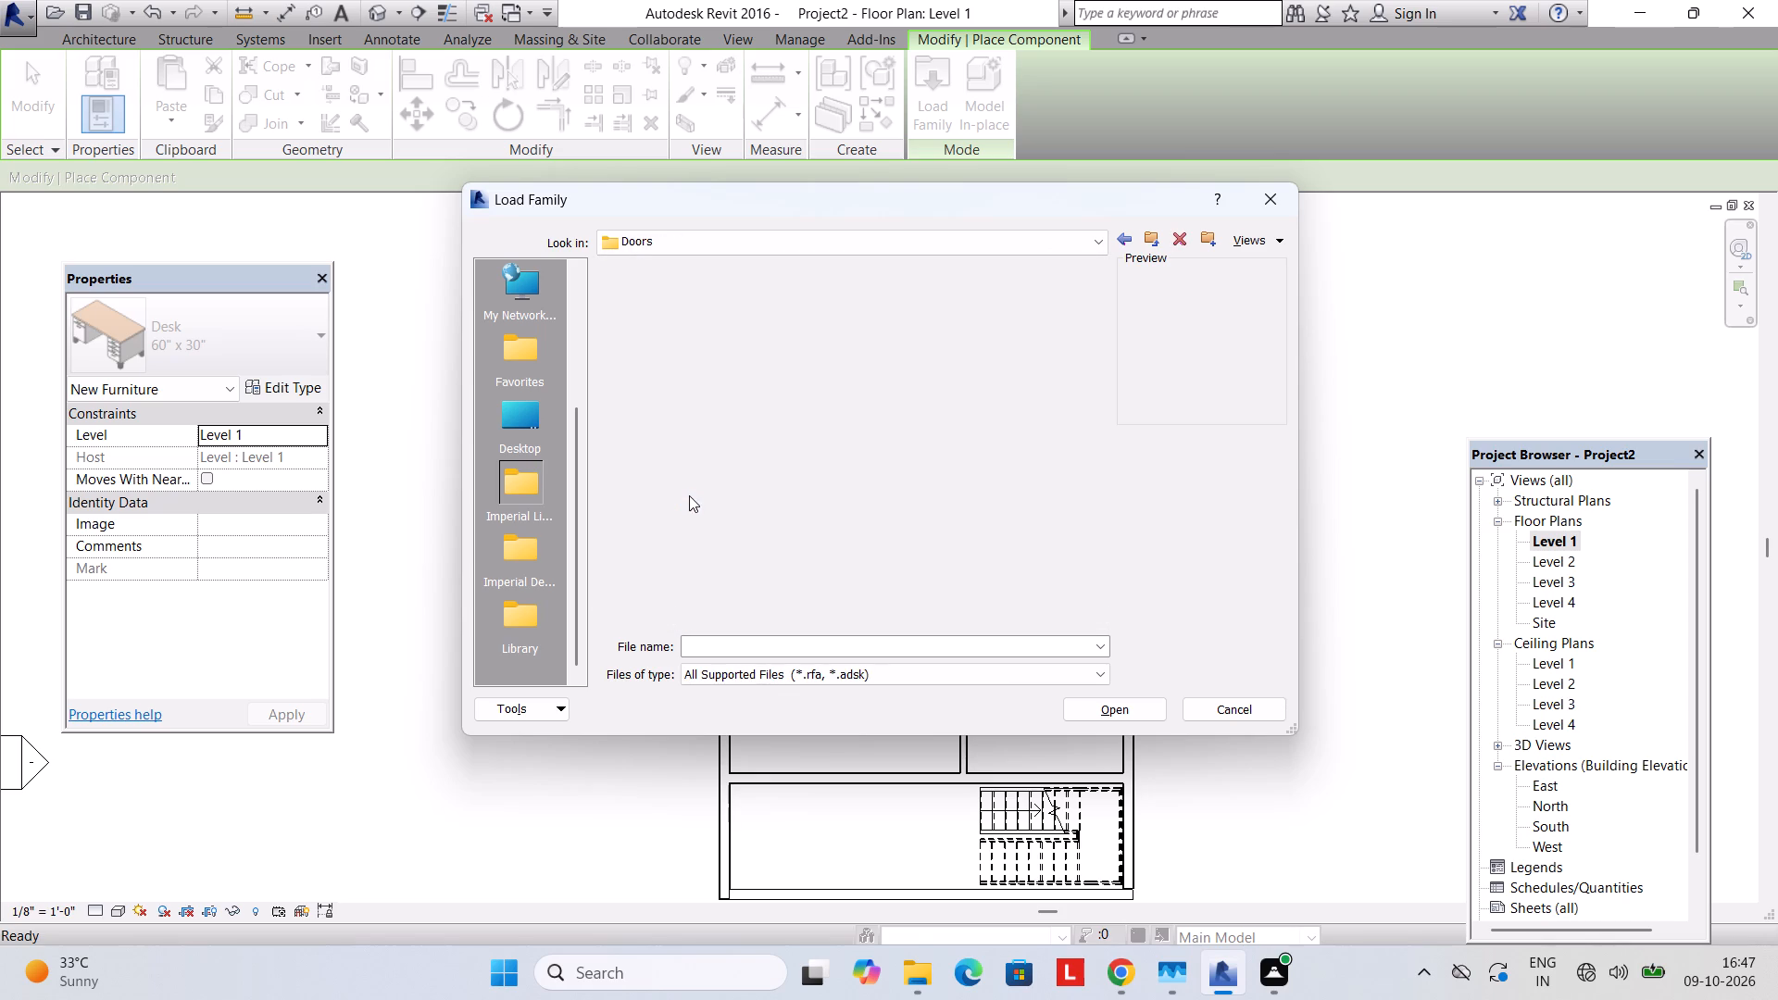
left_click(745, 357)
left_click(747, 379)
left_click(747, 406)
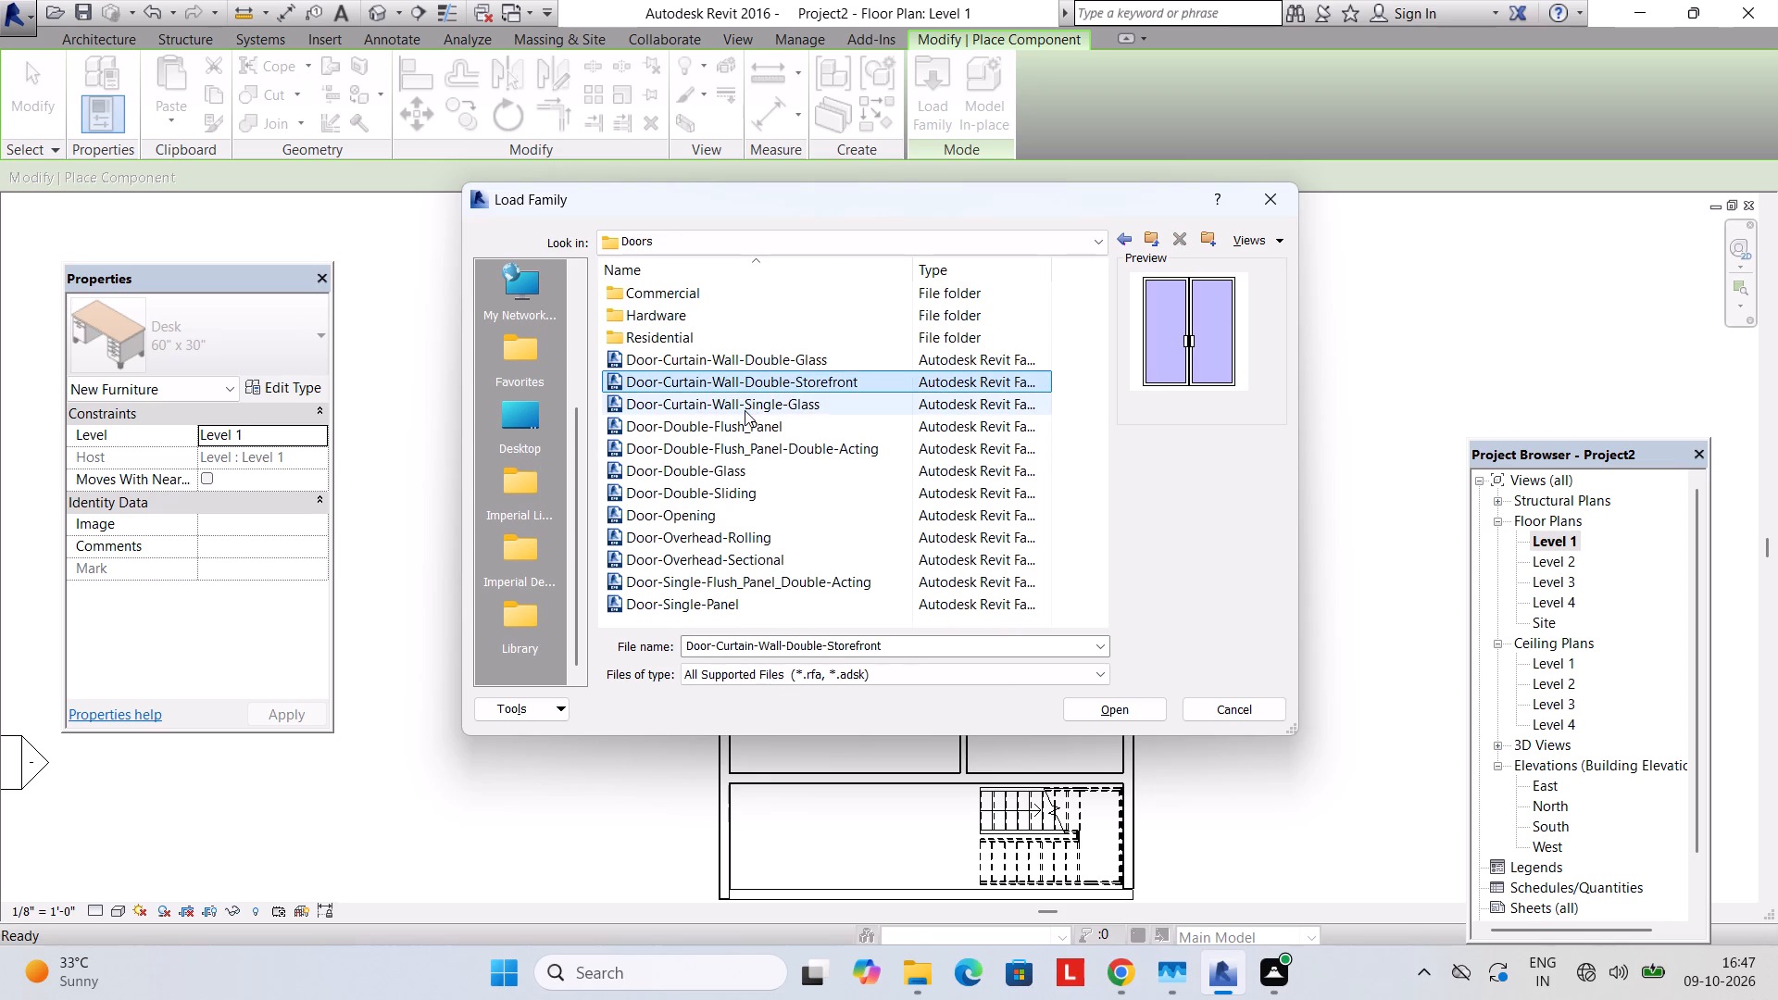
left_click(720, 453)
Preview the interior double pocket, double sliding and single-panel wood door families in the US Imperial Doors > Residential folder.
double_click(689, 347)
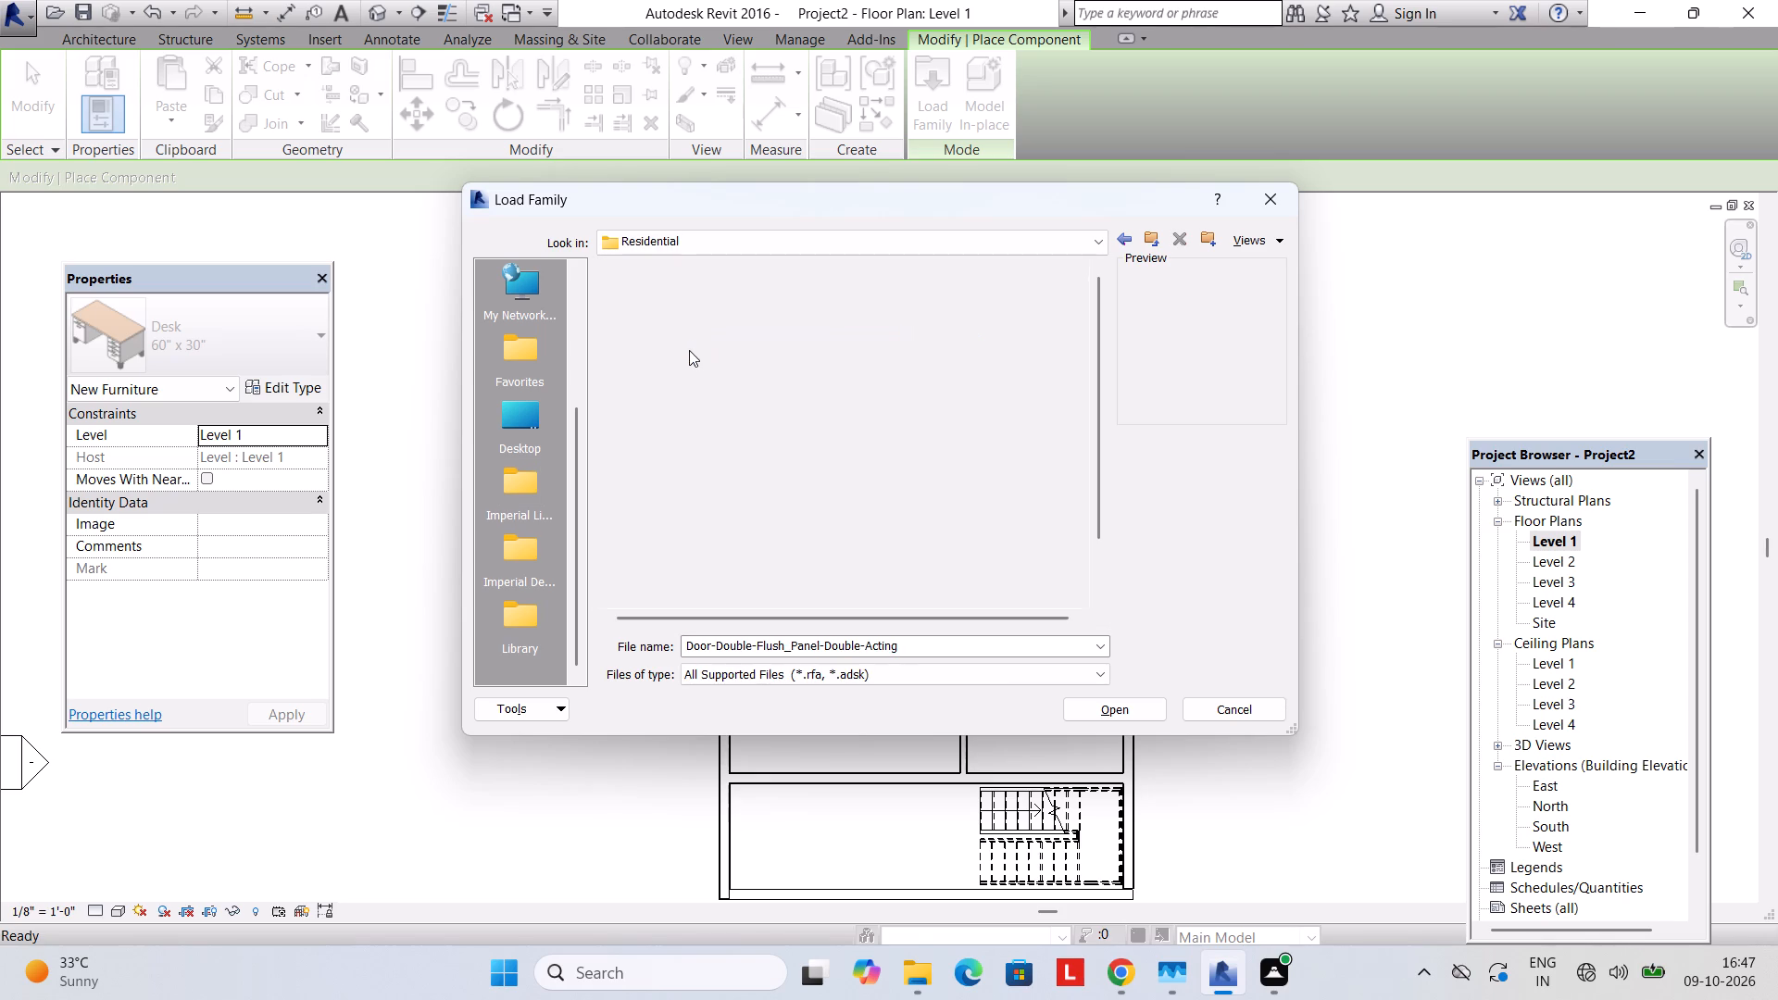
left_click(709, 407)
left_click(716, 456)
left_click(719, 484)
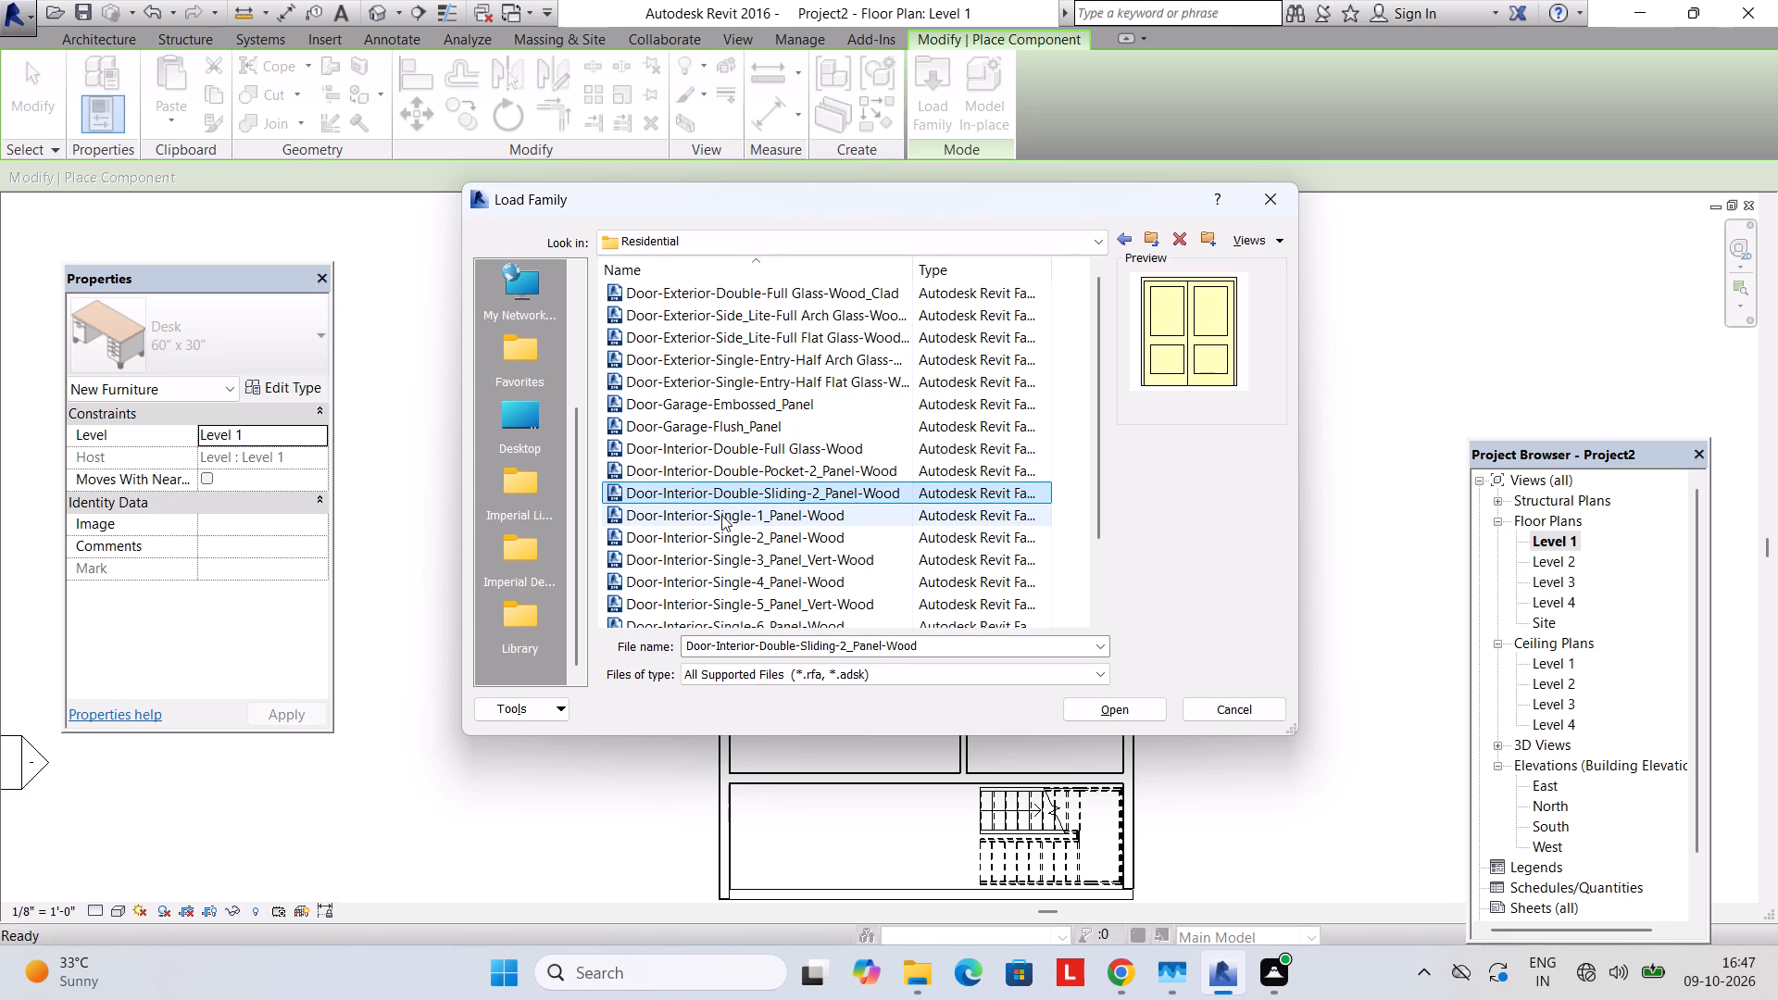
left_click(721, 517)
left_click(731, 476)
left_click(731, 486)
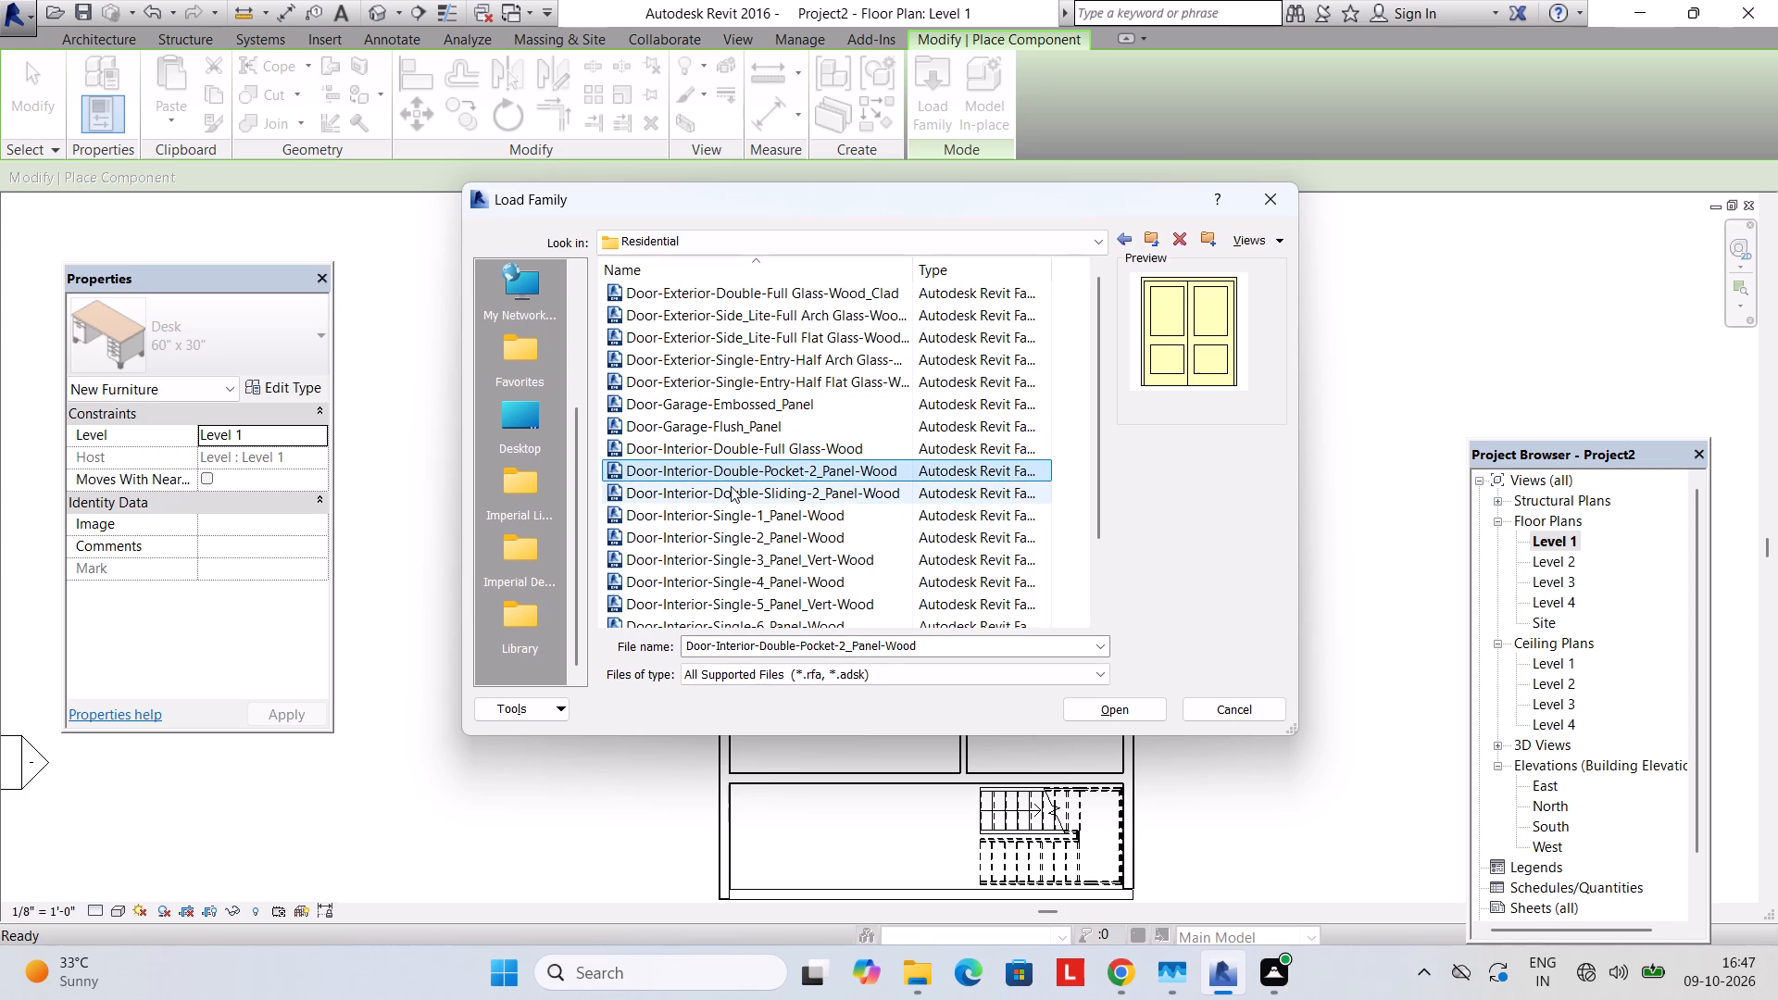
left_click(731, 472)
left_click(733, 510)
left_click(733, 499)
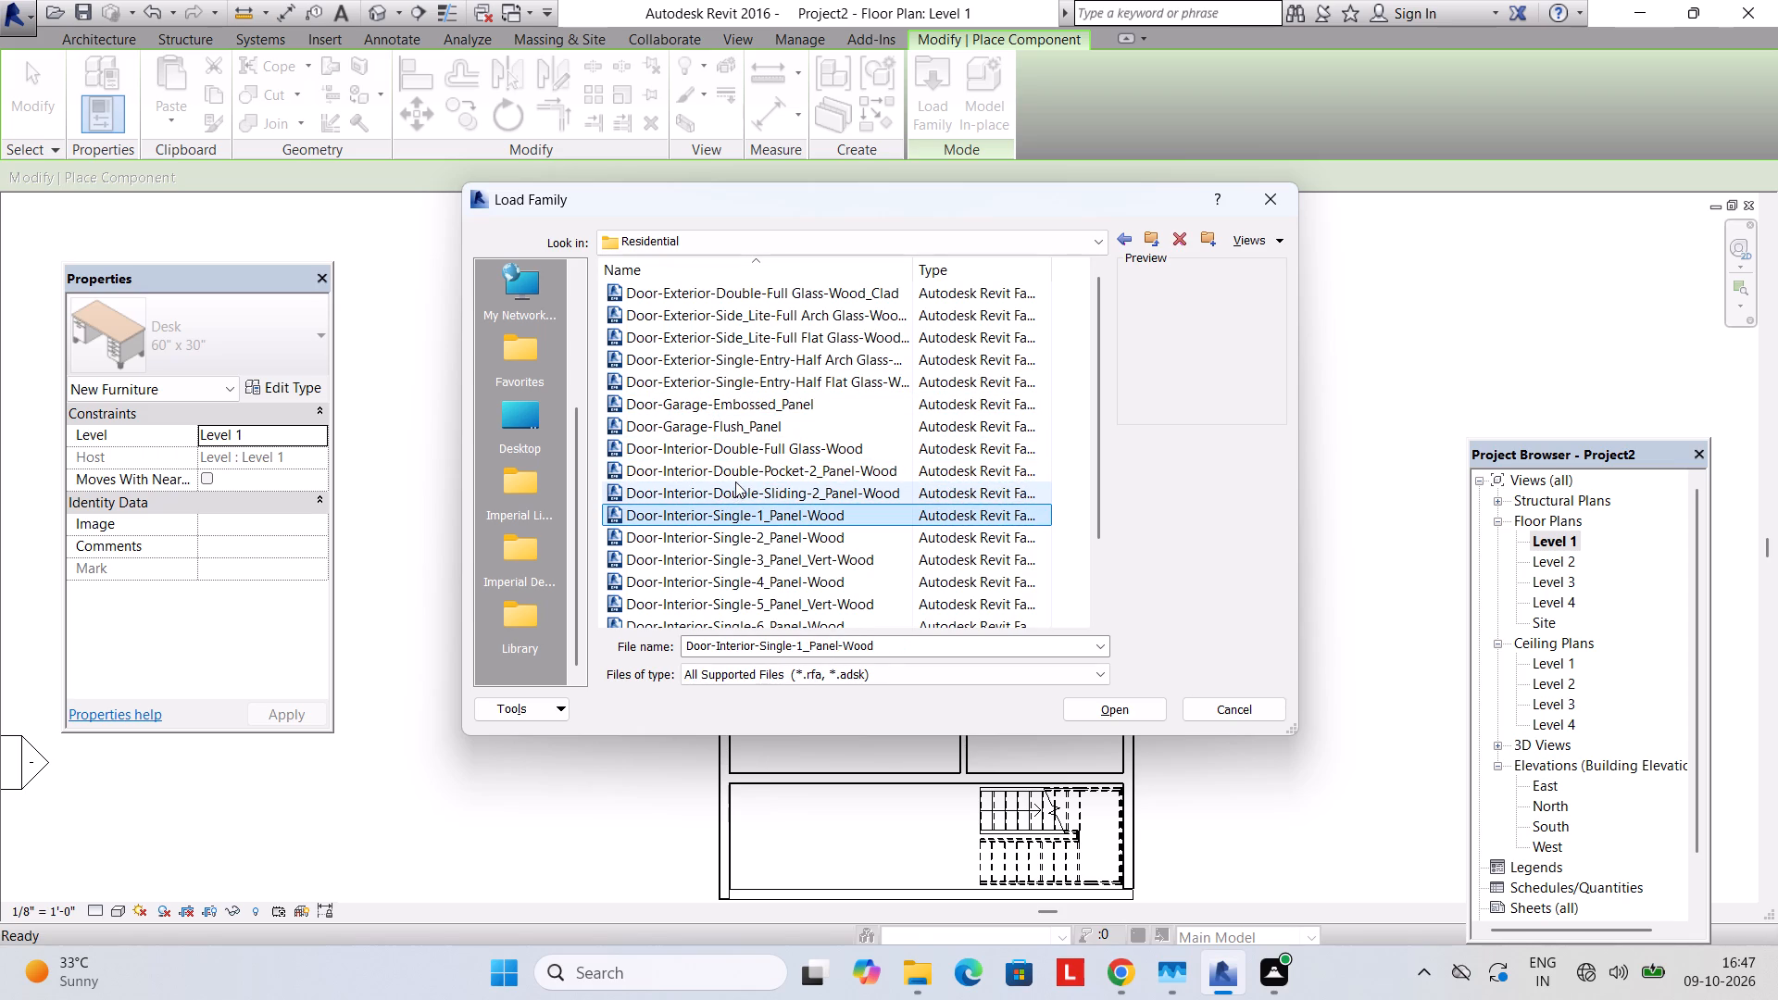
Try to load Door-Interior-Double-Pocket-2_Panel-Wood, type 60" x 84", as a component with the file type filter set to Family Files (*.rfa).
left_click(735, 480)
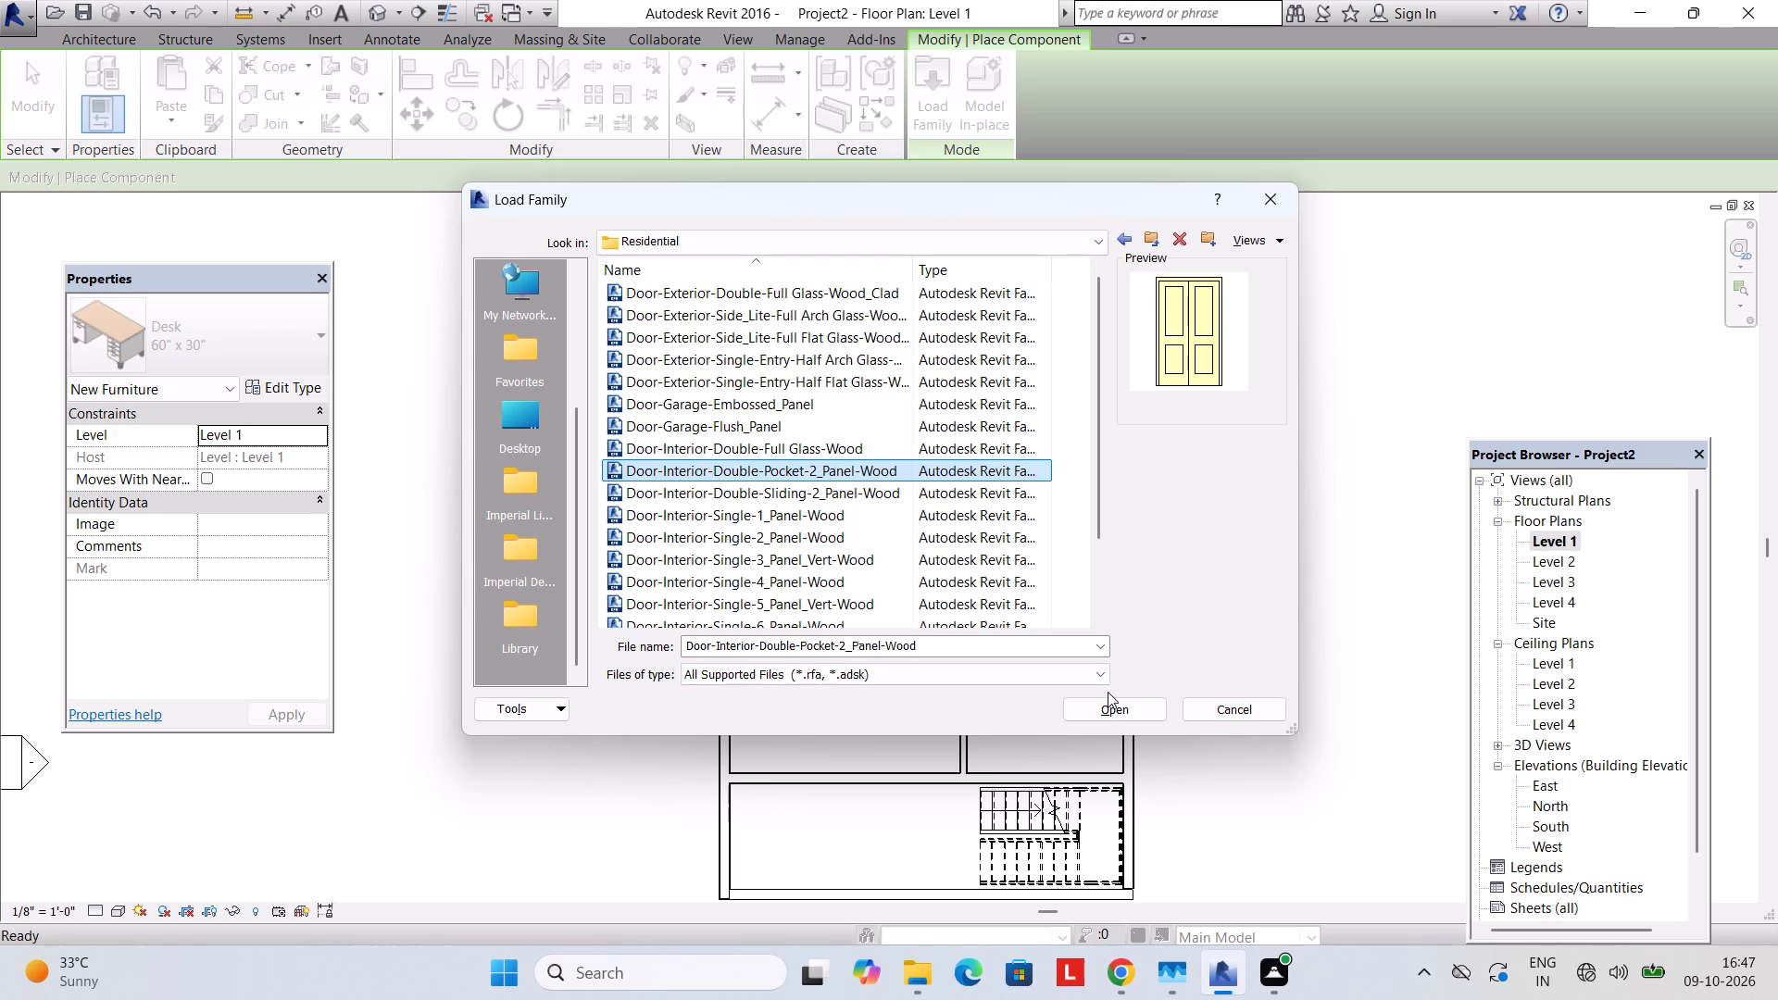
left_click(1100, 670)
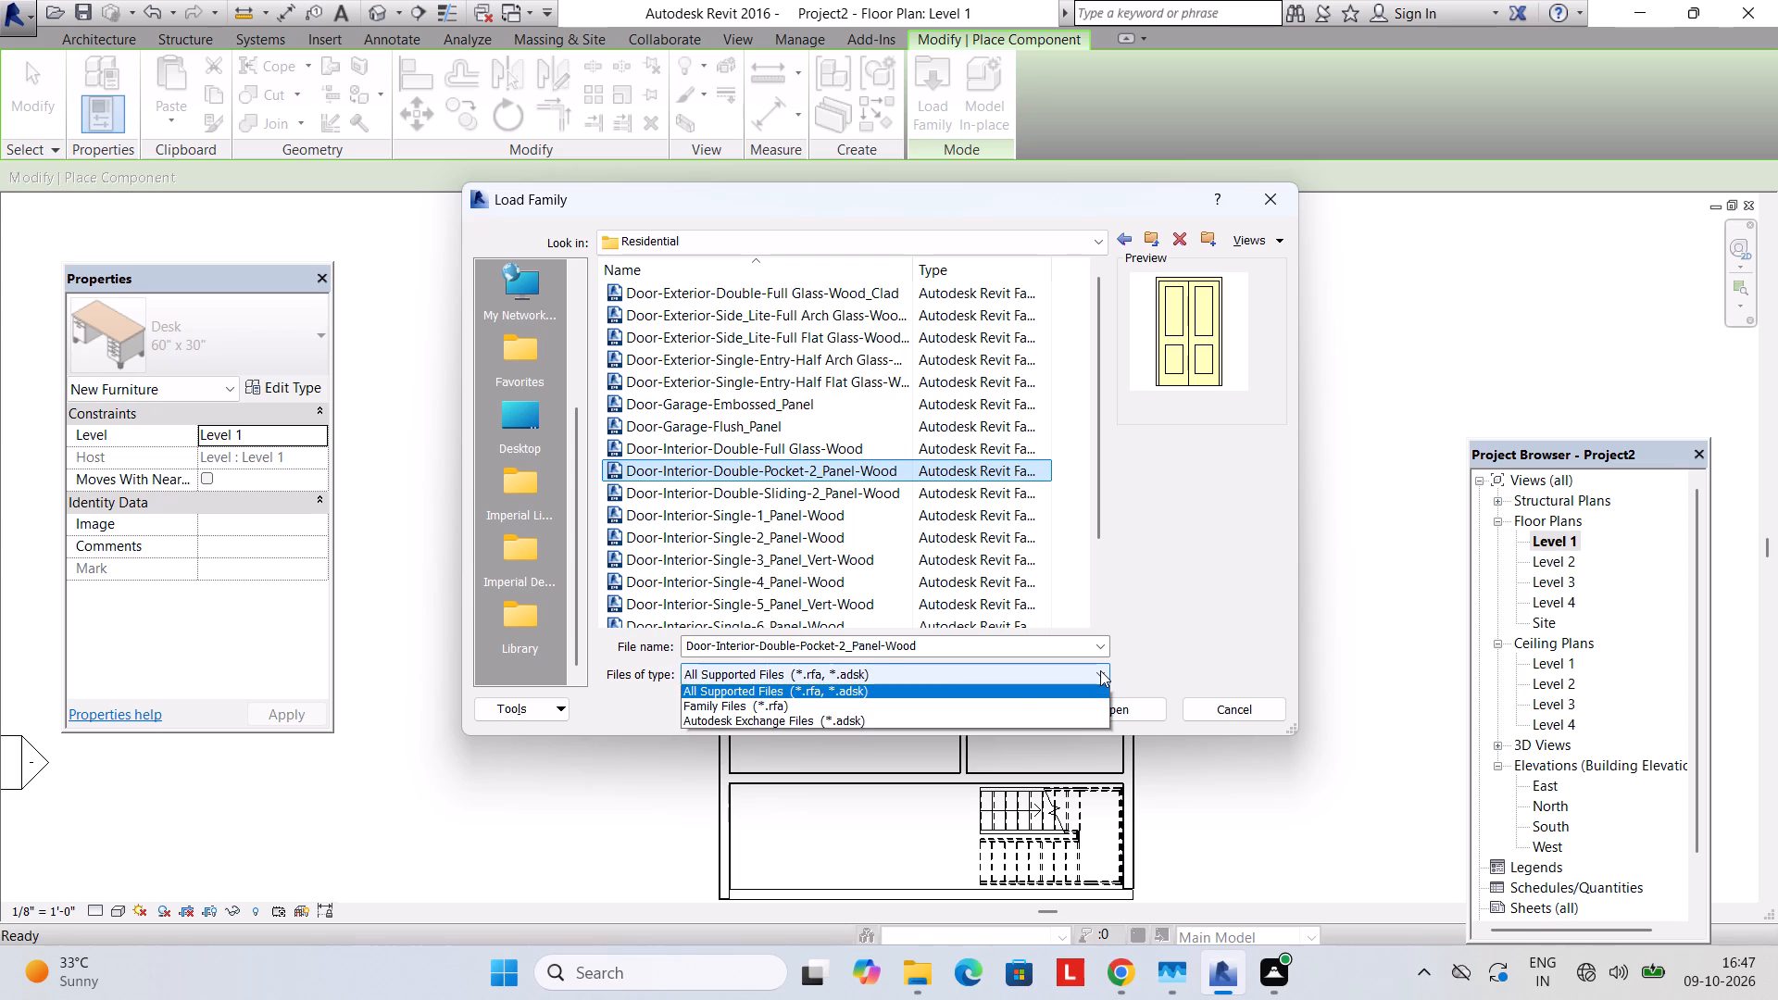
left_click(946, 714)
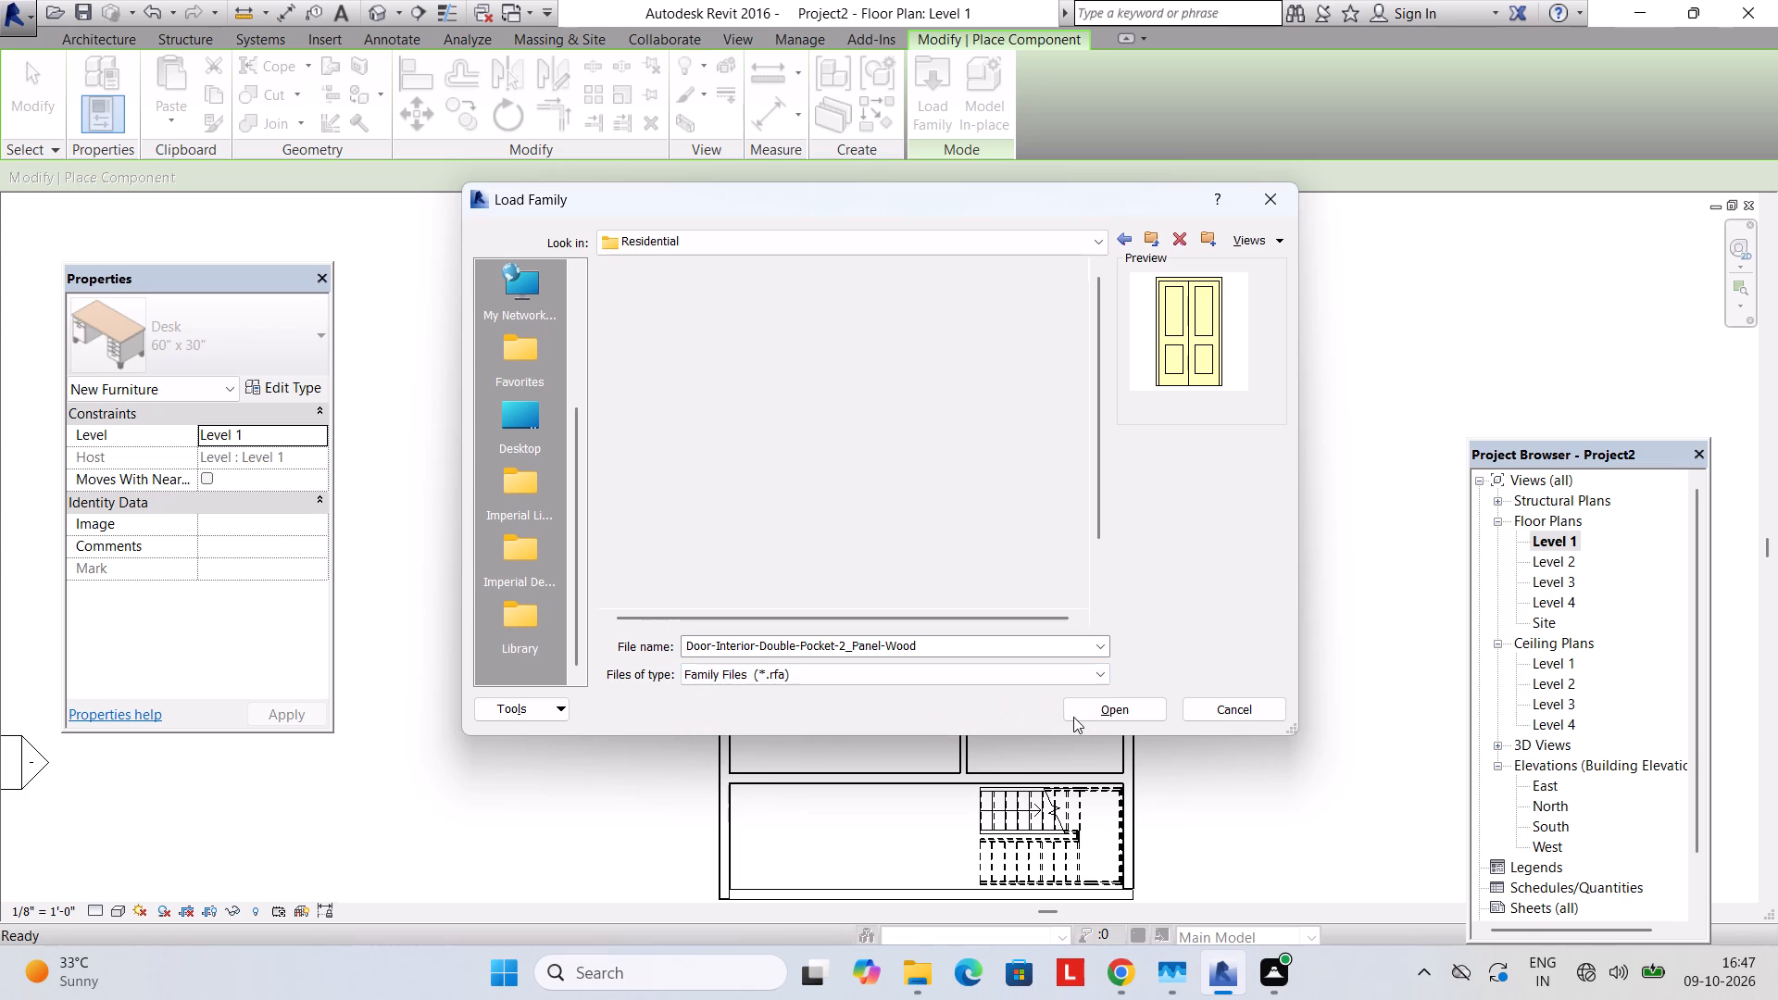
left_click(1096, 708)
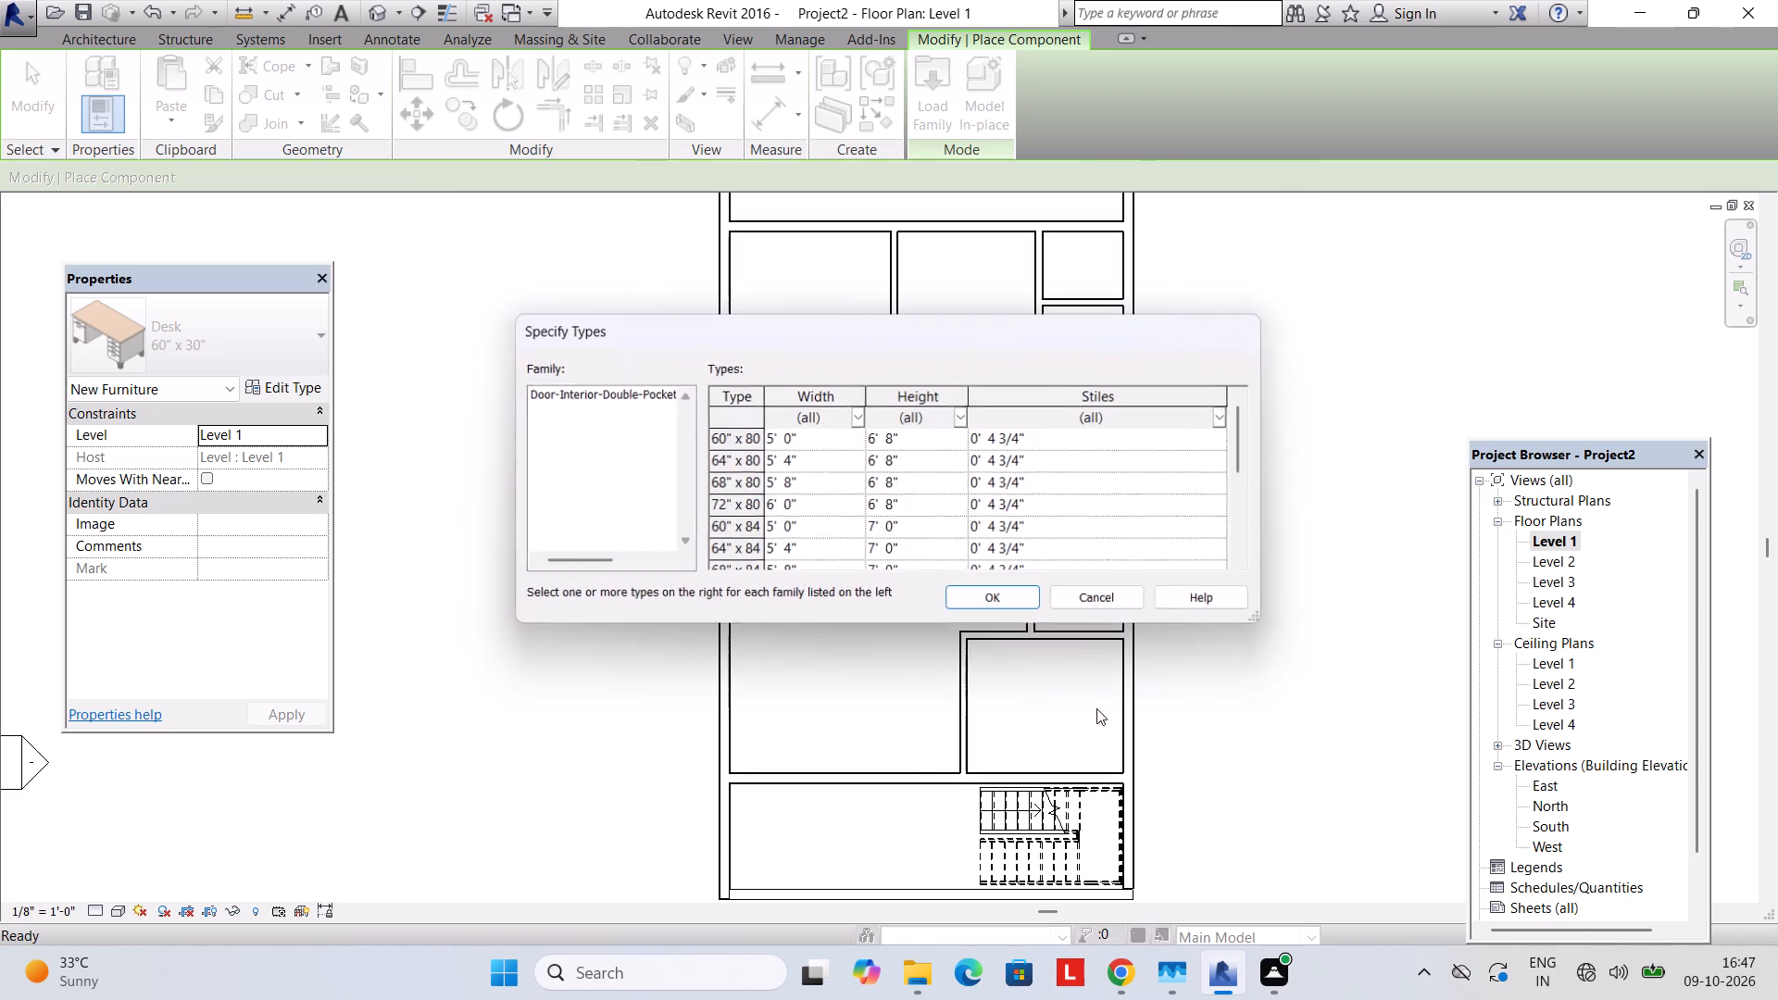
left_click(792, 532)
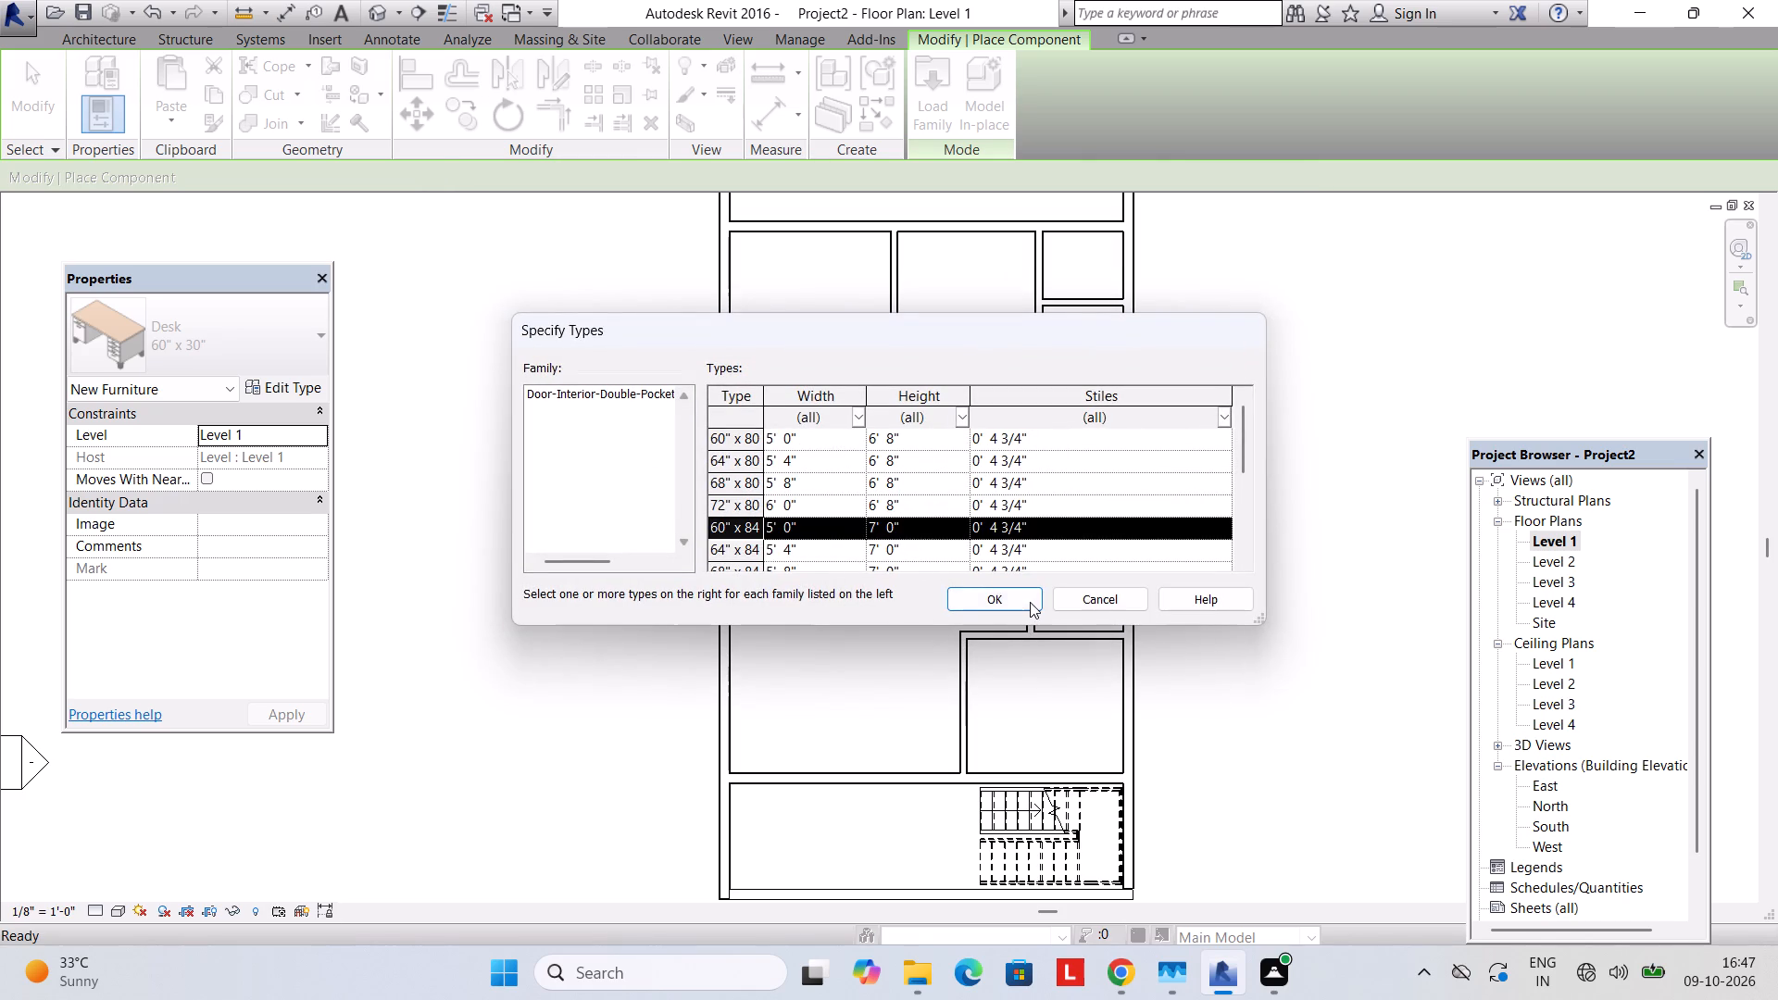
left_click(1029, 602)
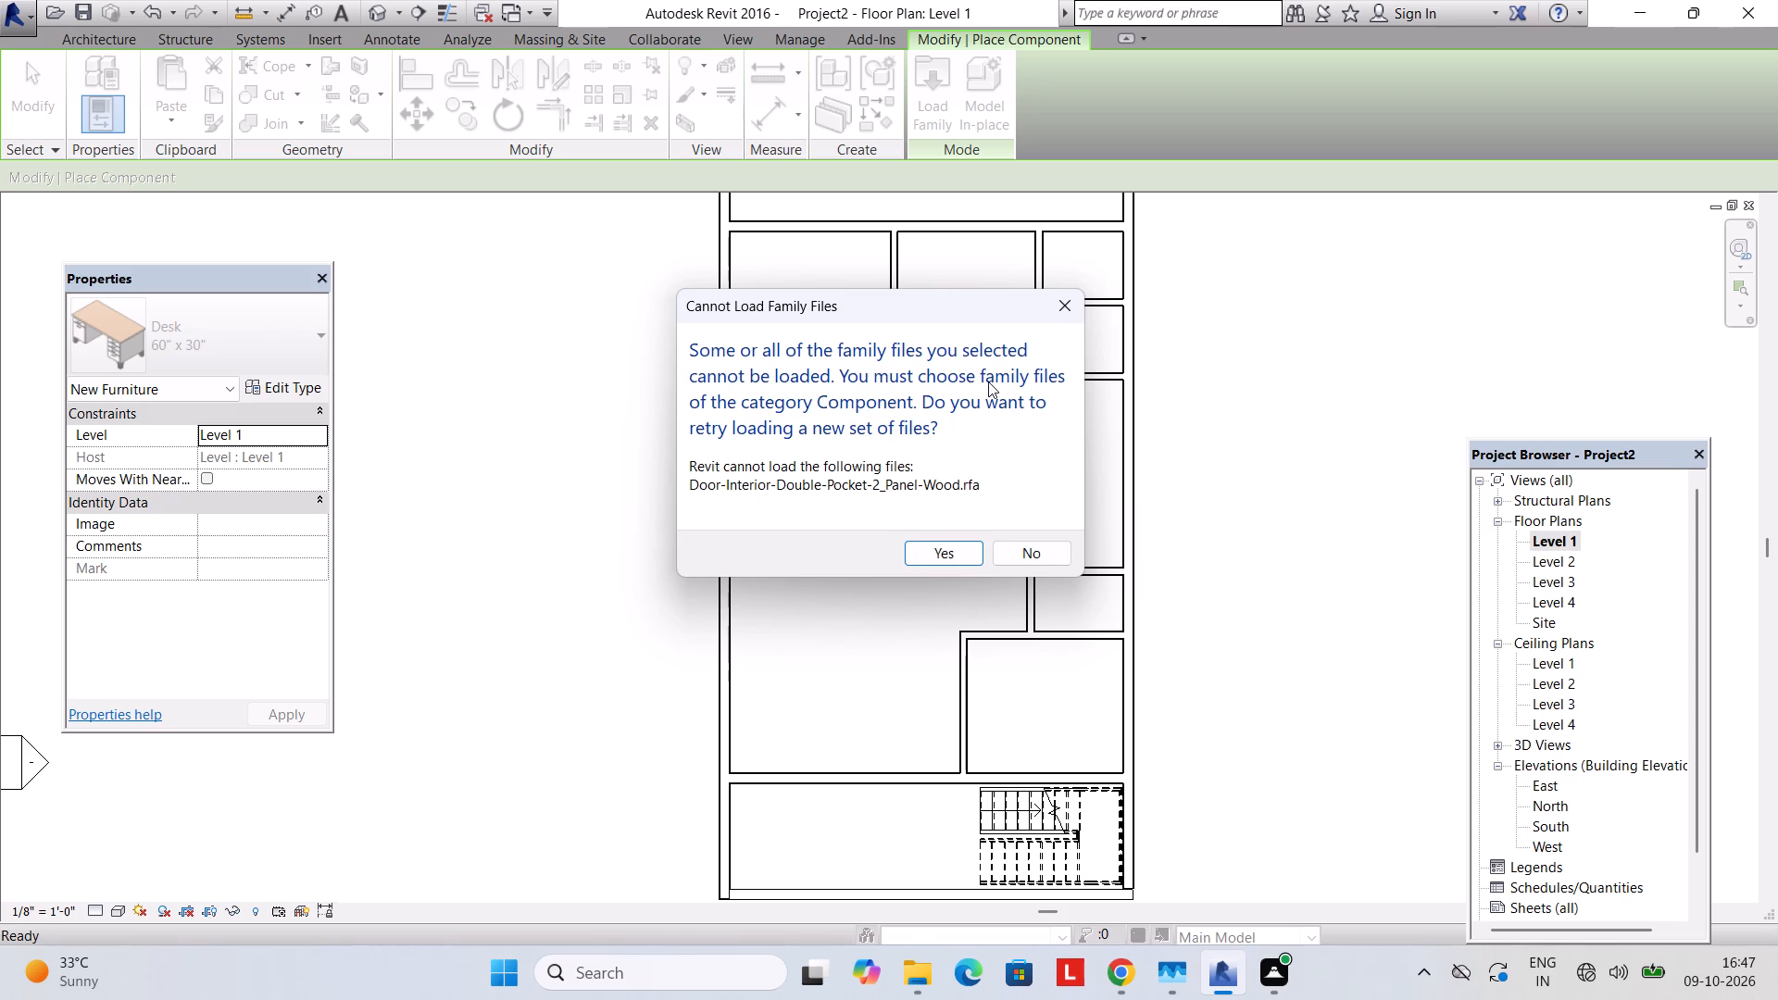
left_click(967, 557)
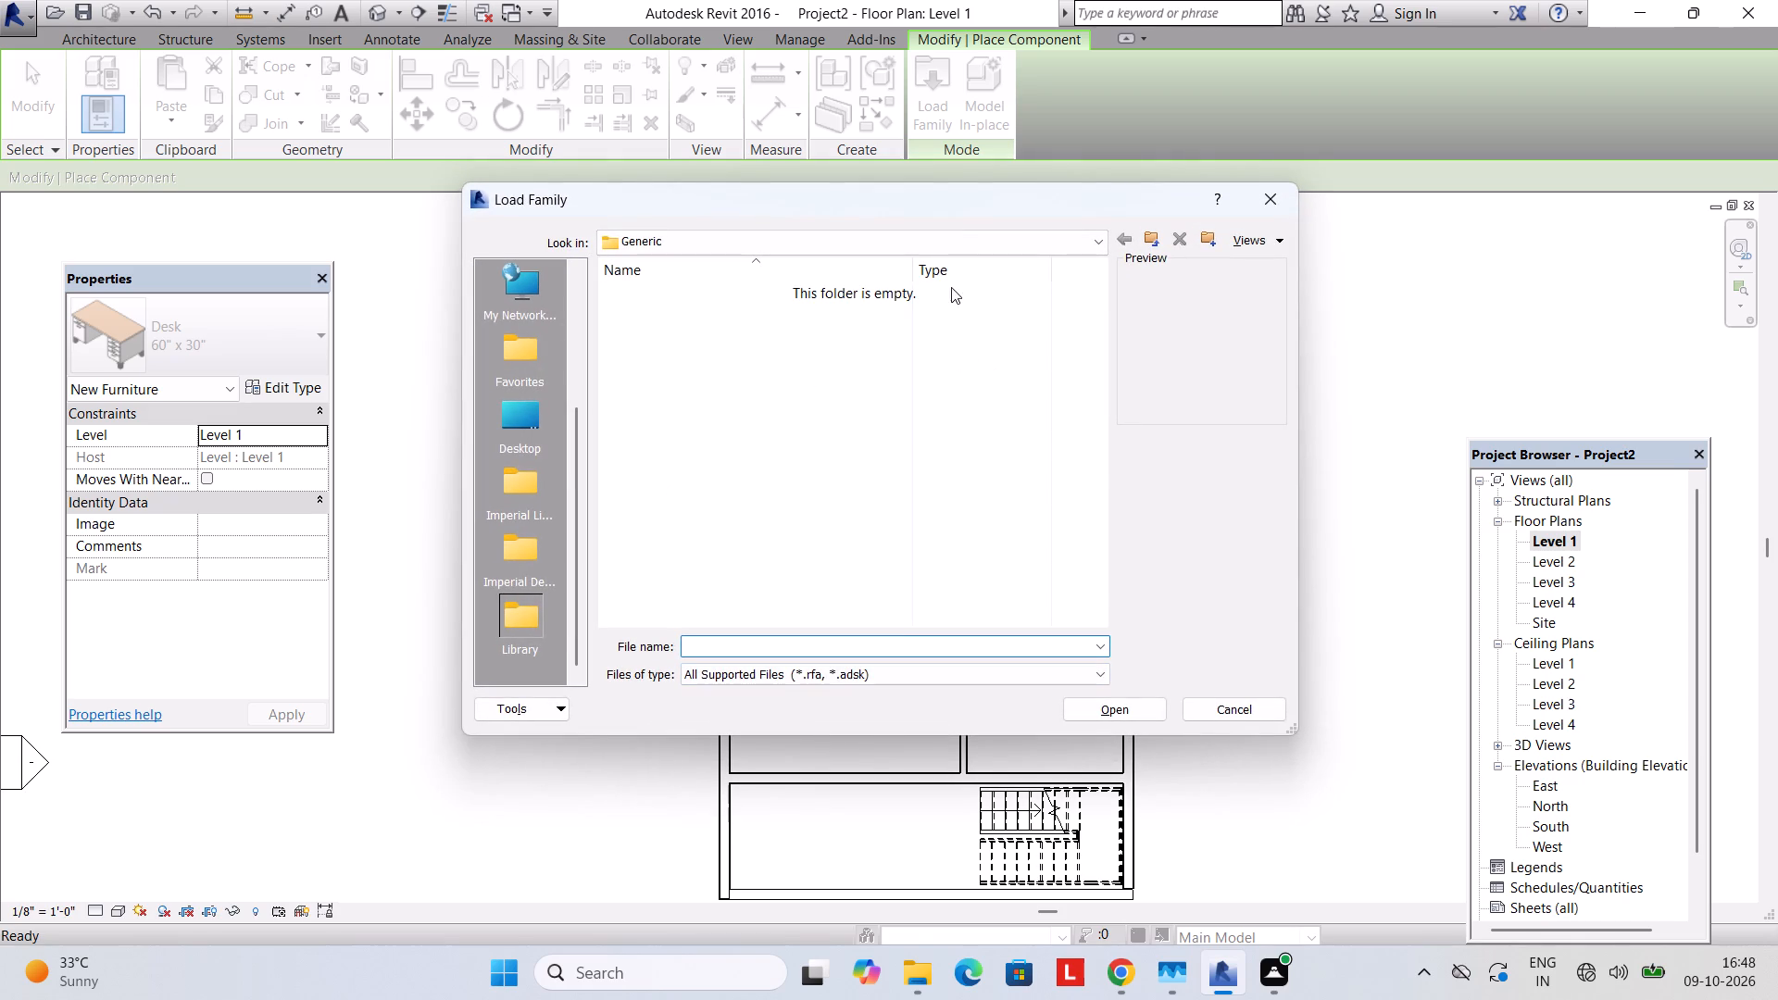
Load the RPC Tree - Tropical family from the US Imperial library's Planting folder.
left_click(978, 241)
left_click(746, 381)
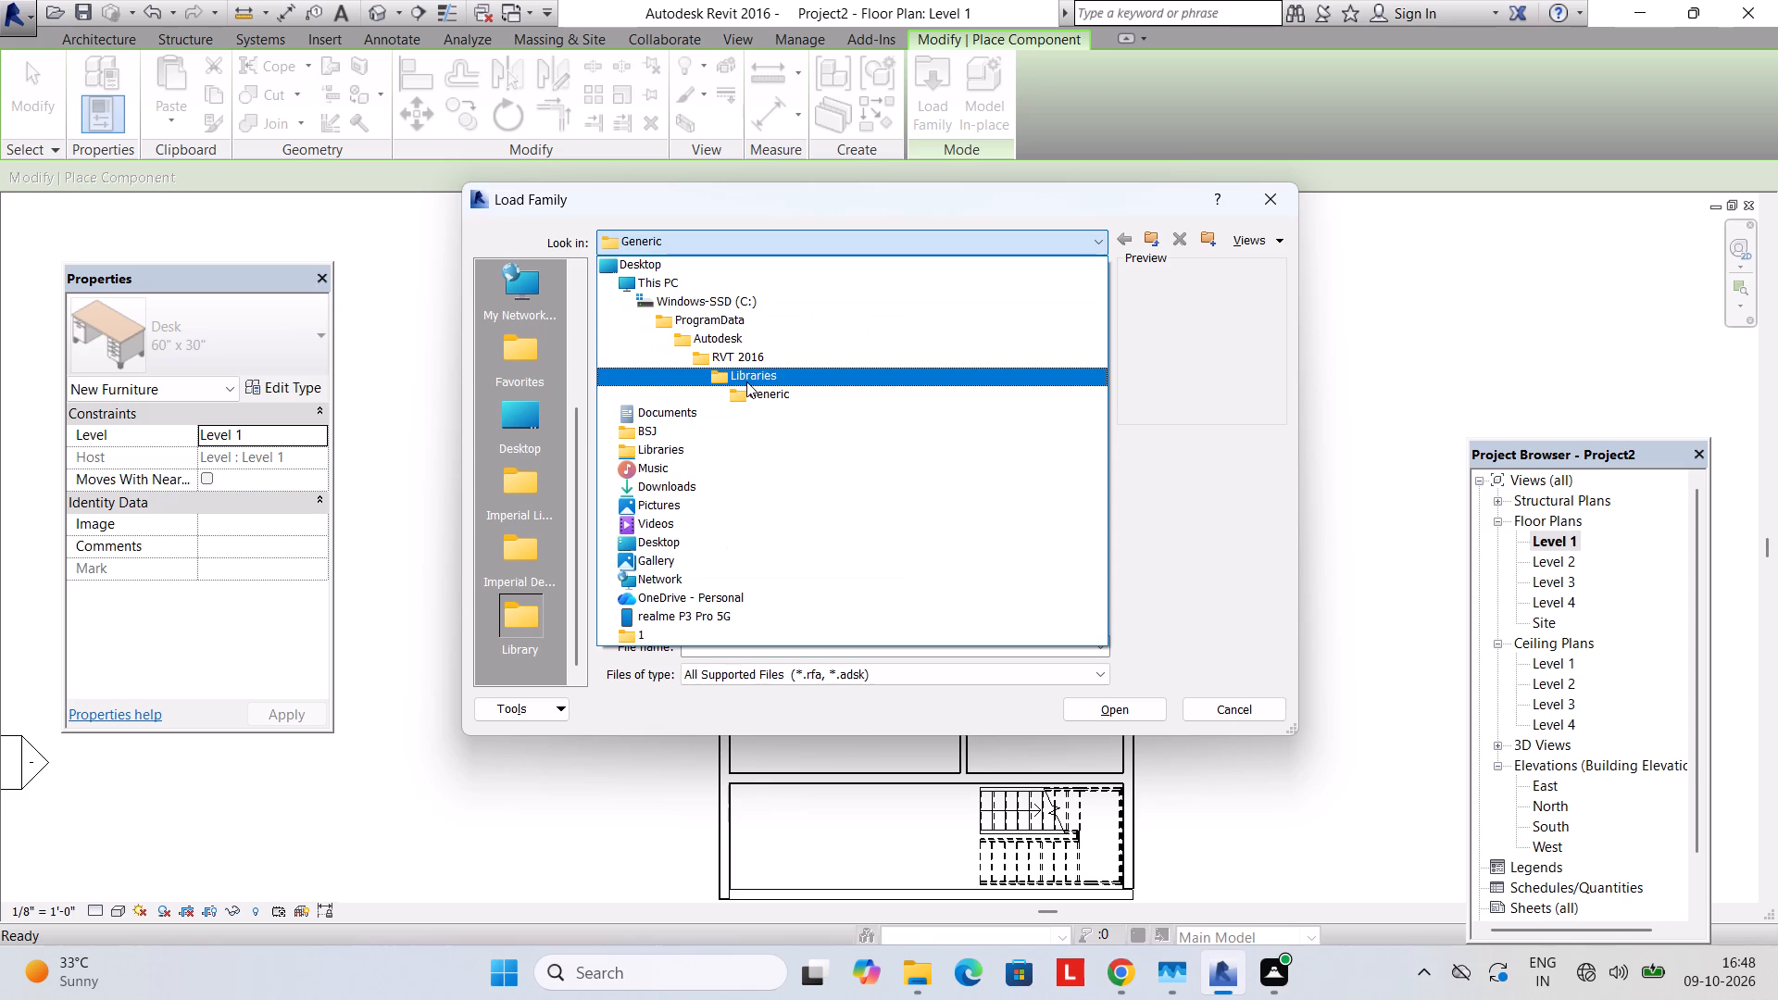
double_click(736, 345)
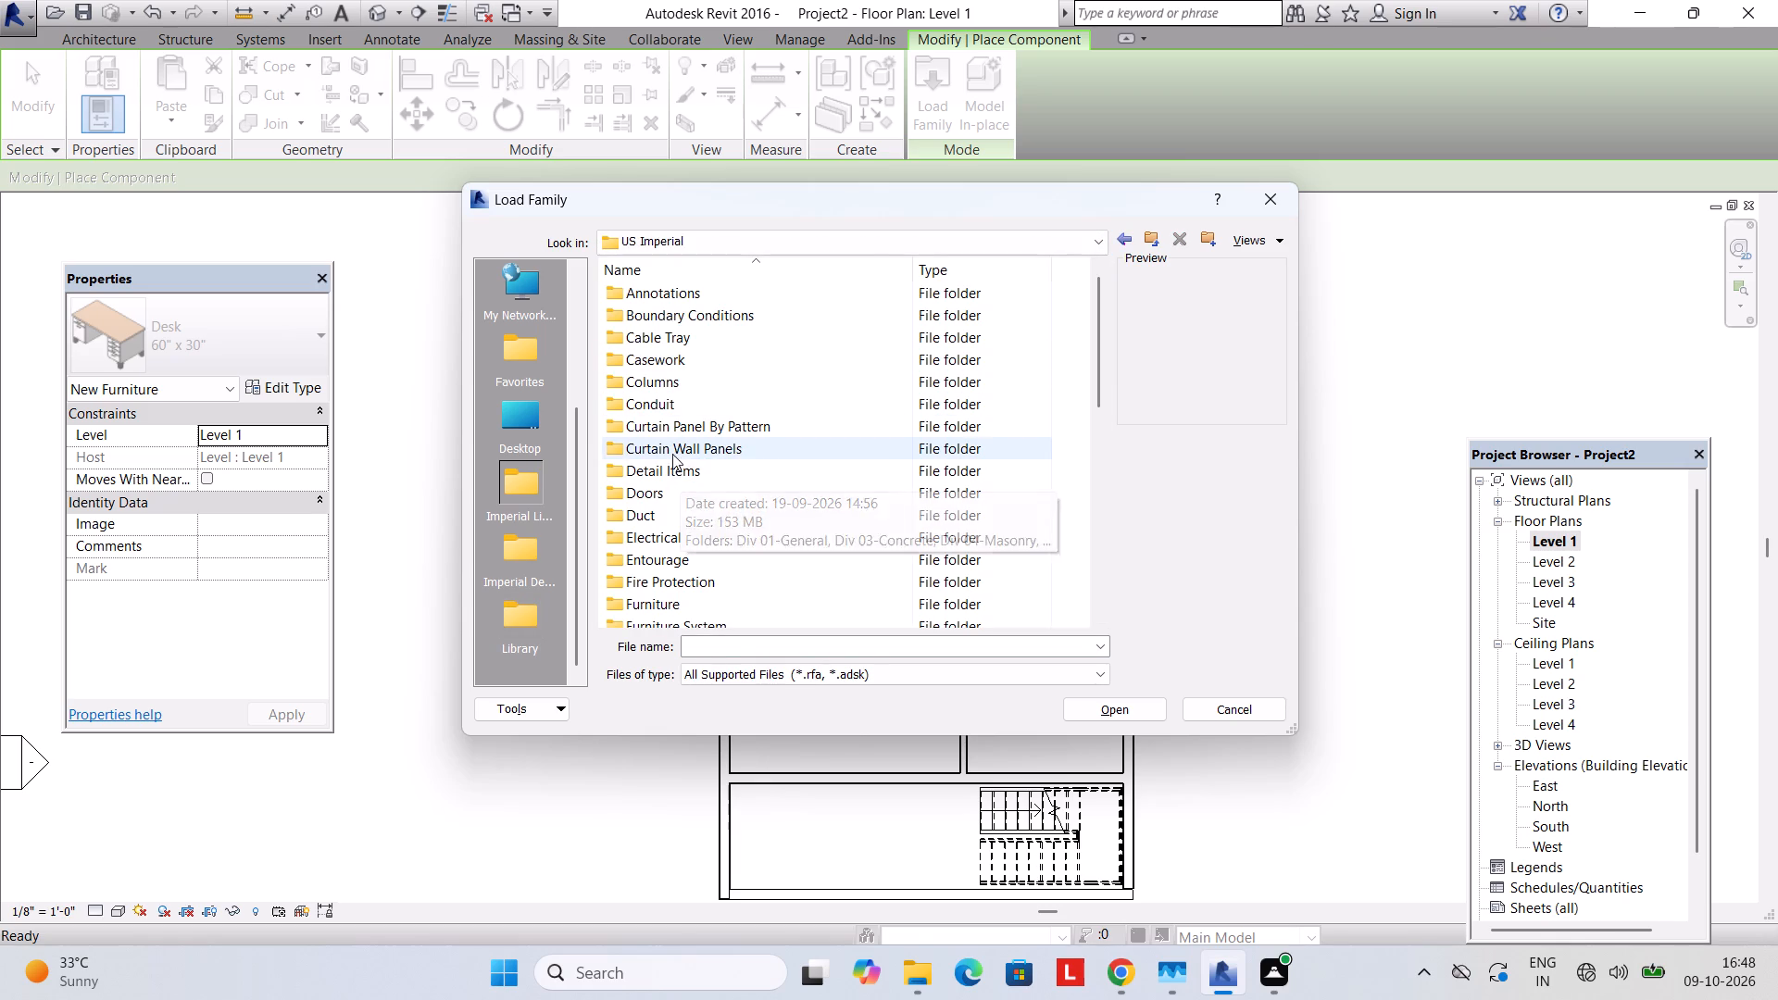
scroll(663, 479, "down", 3)
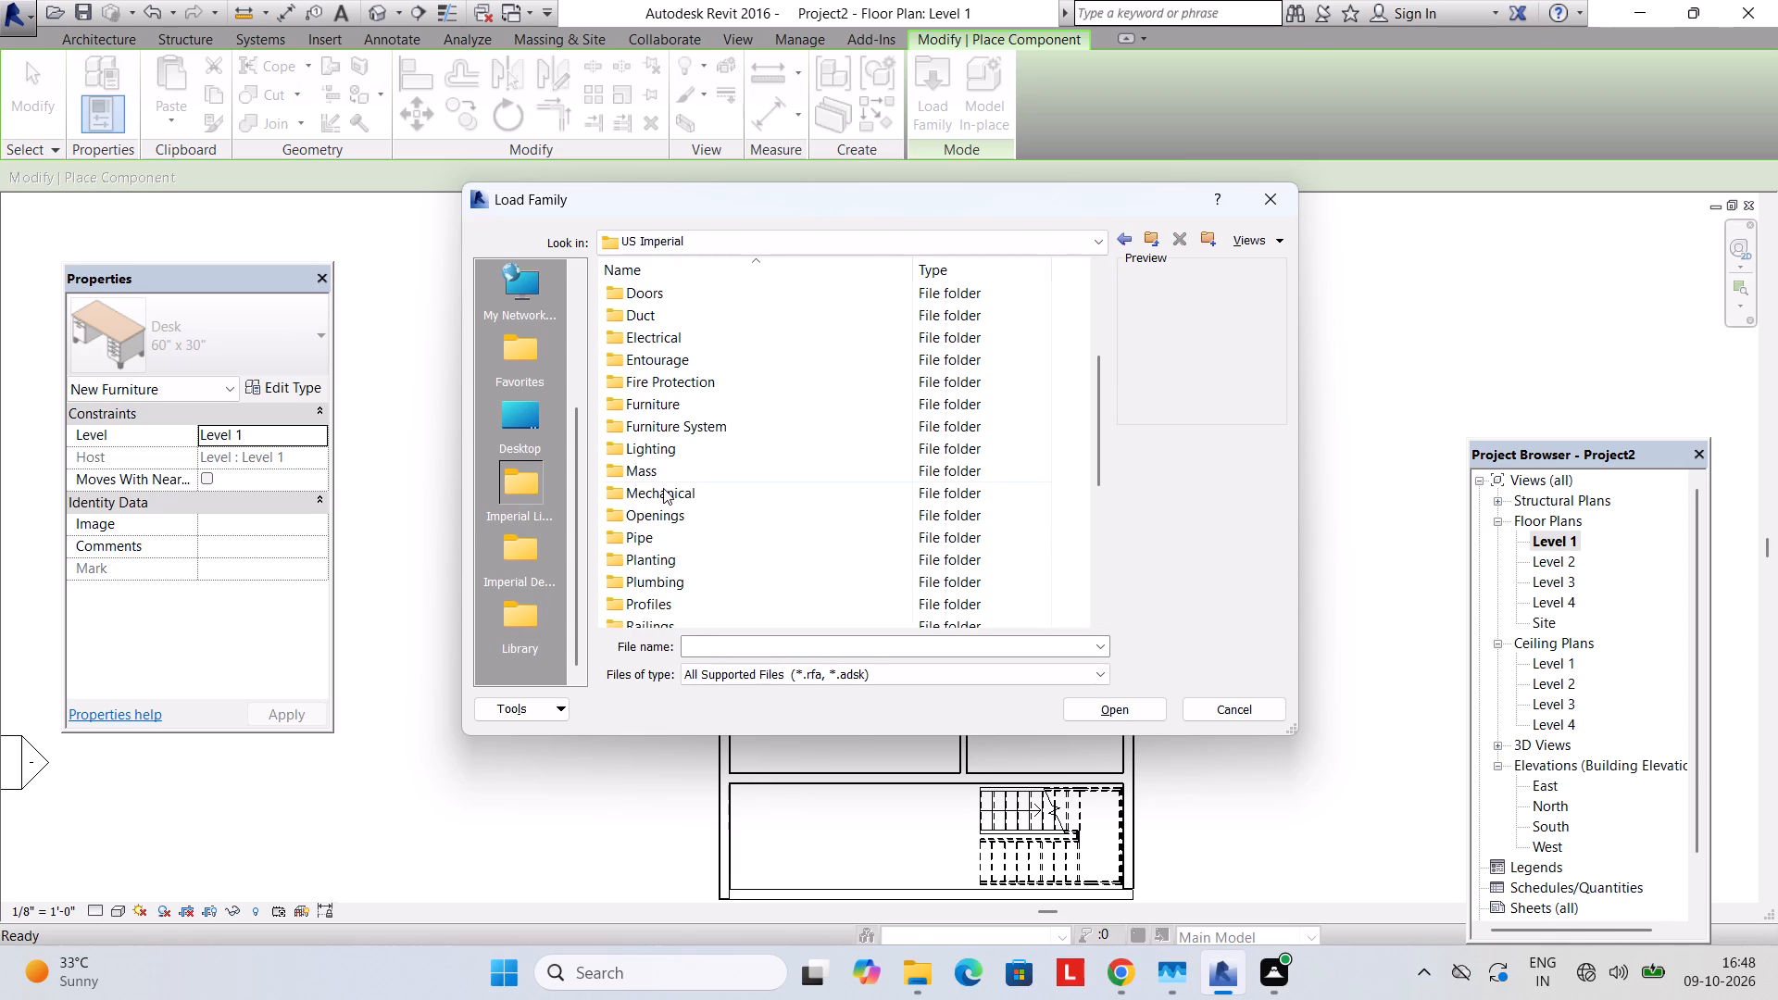
double_click(643, 562)
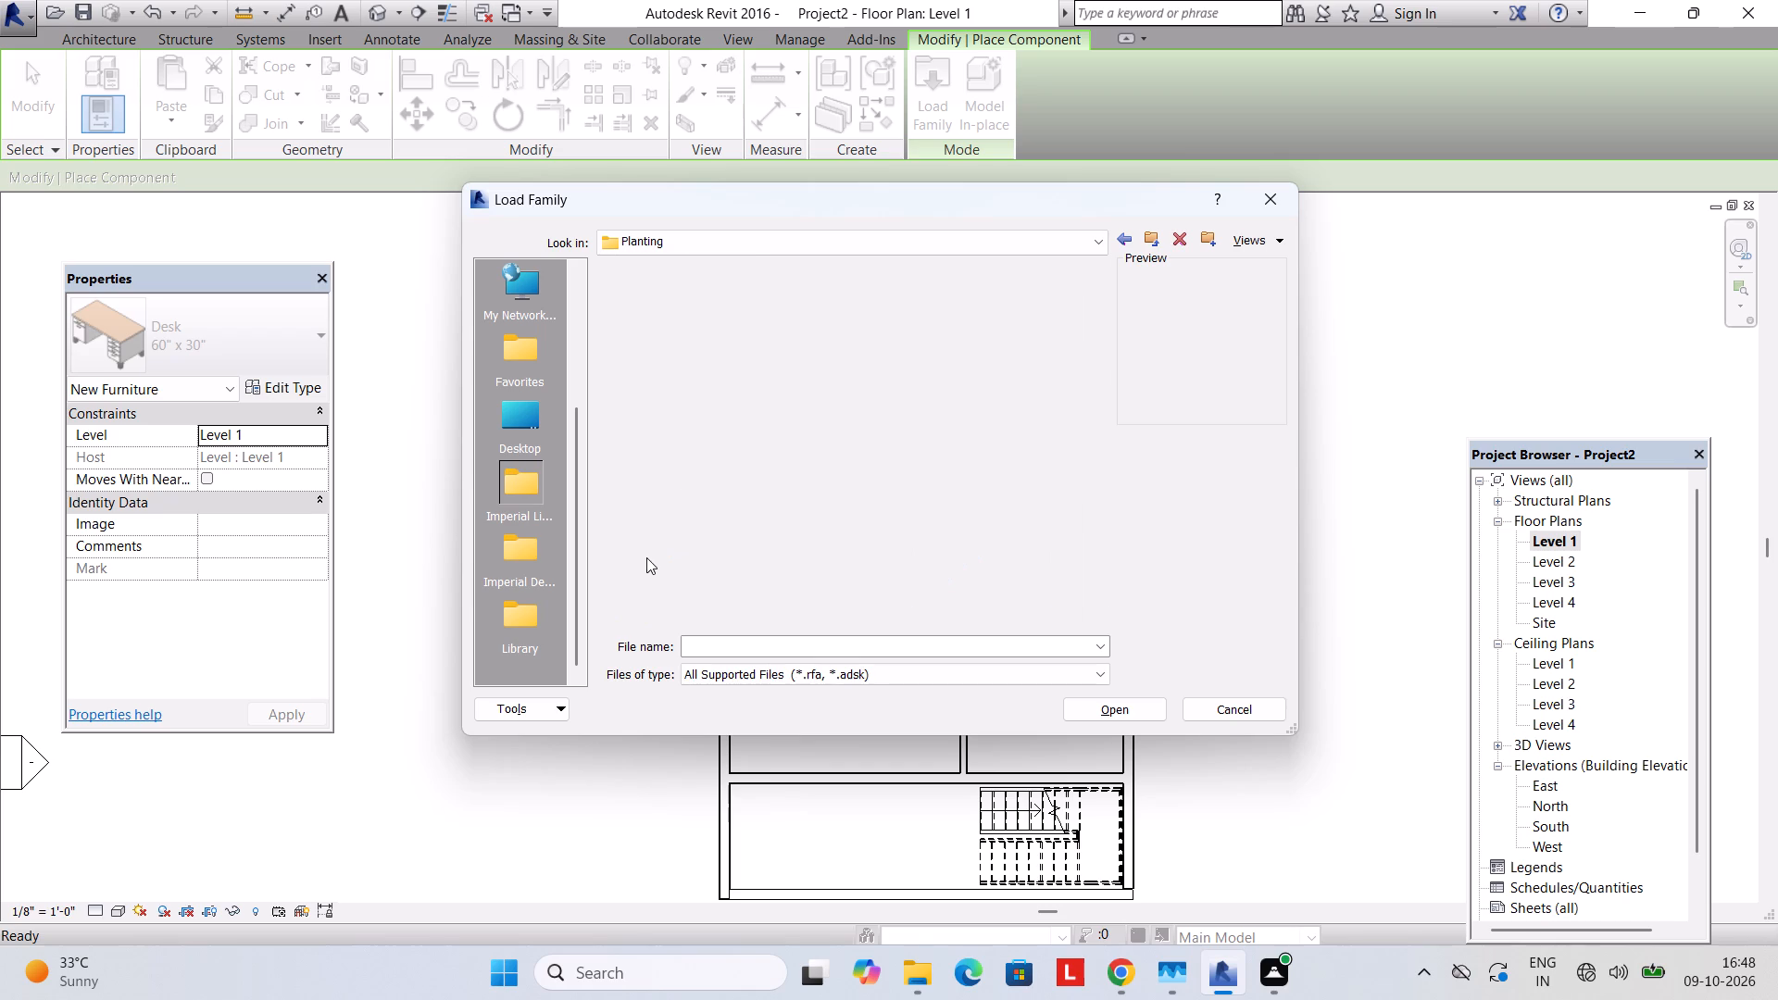
left_click(682, 344)
left_click(681, 280)
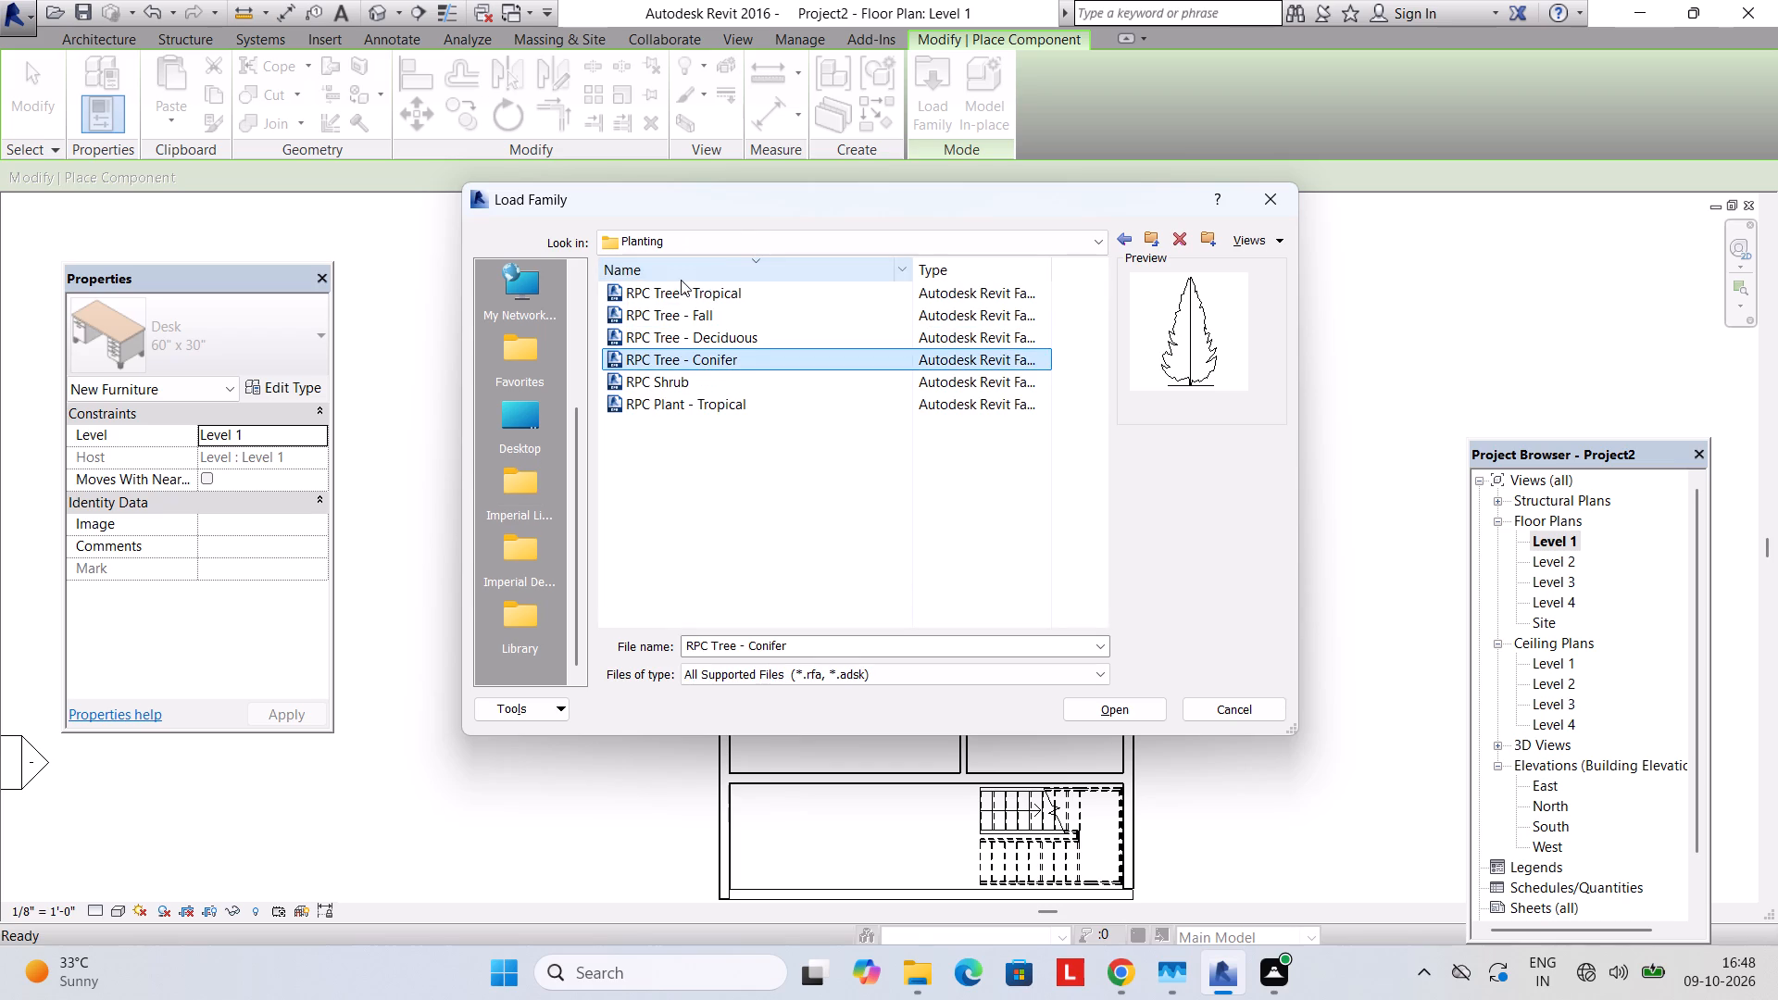
left_click(680, 294)
left_click(679, 307)
left_click(684, 296)
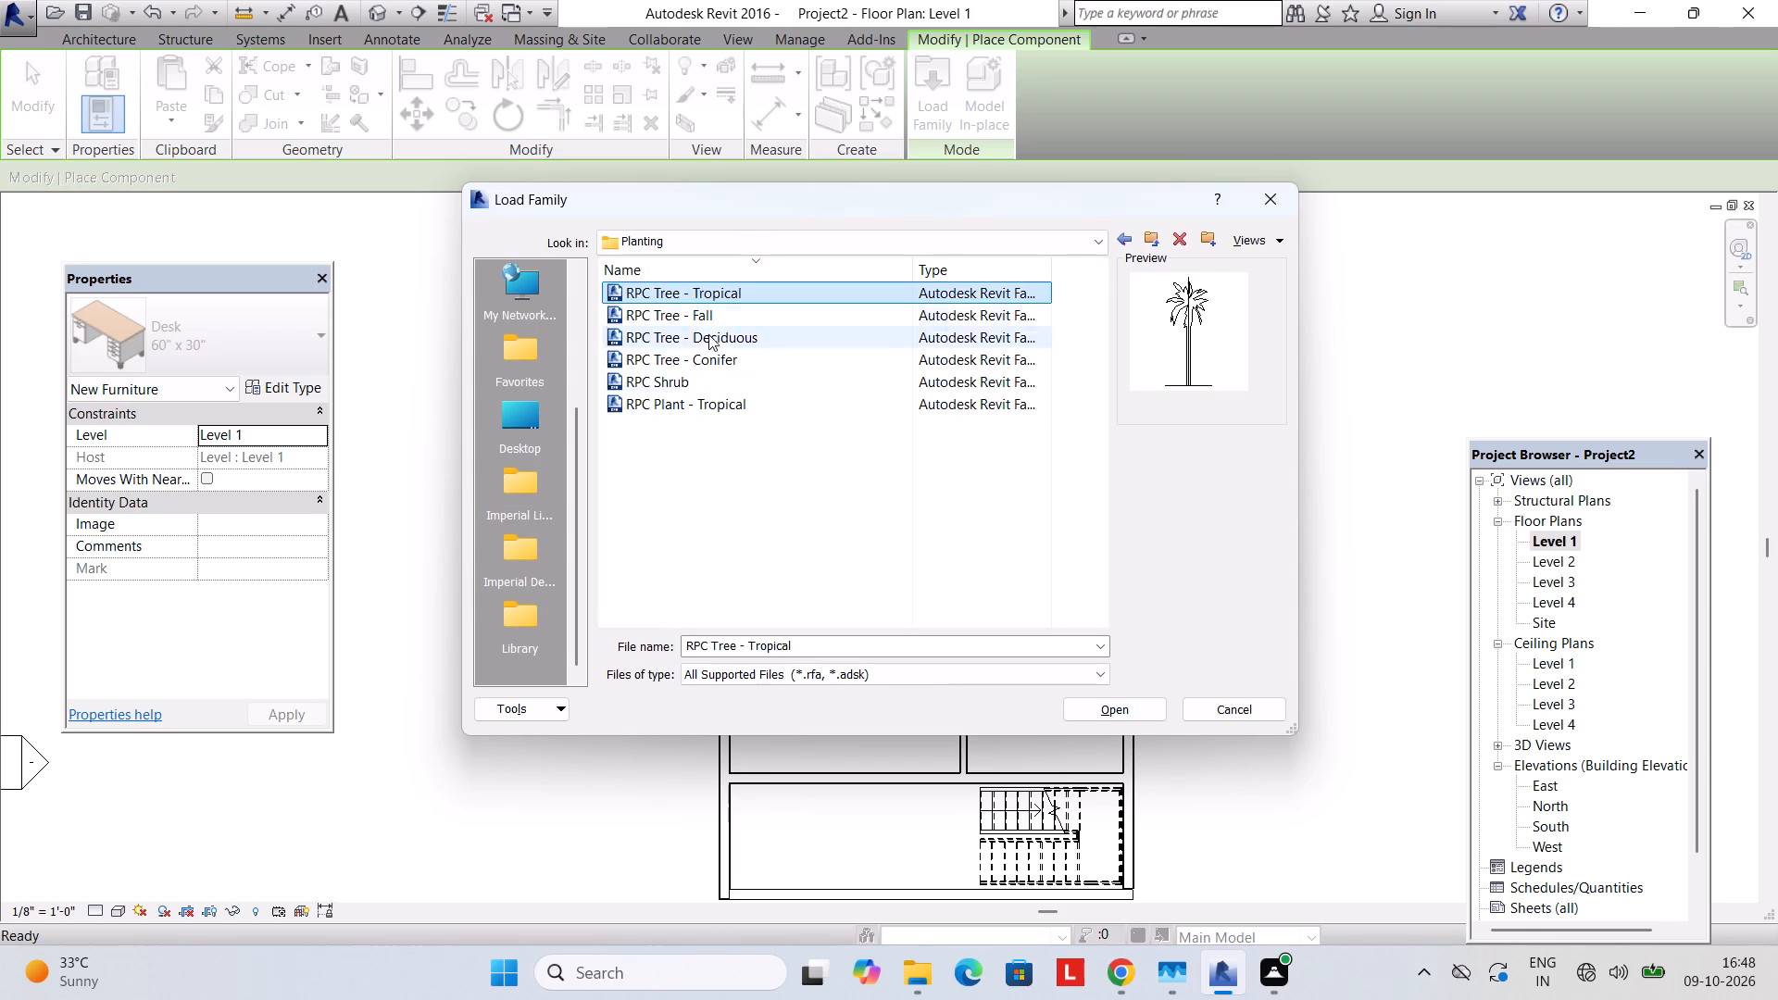
left_click(1123, 701)
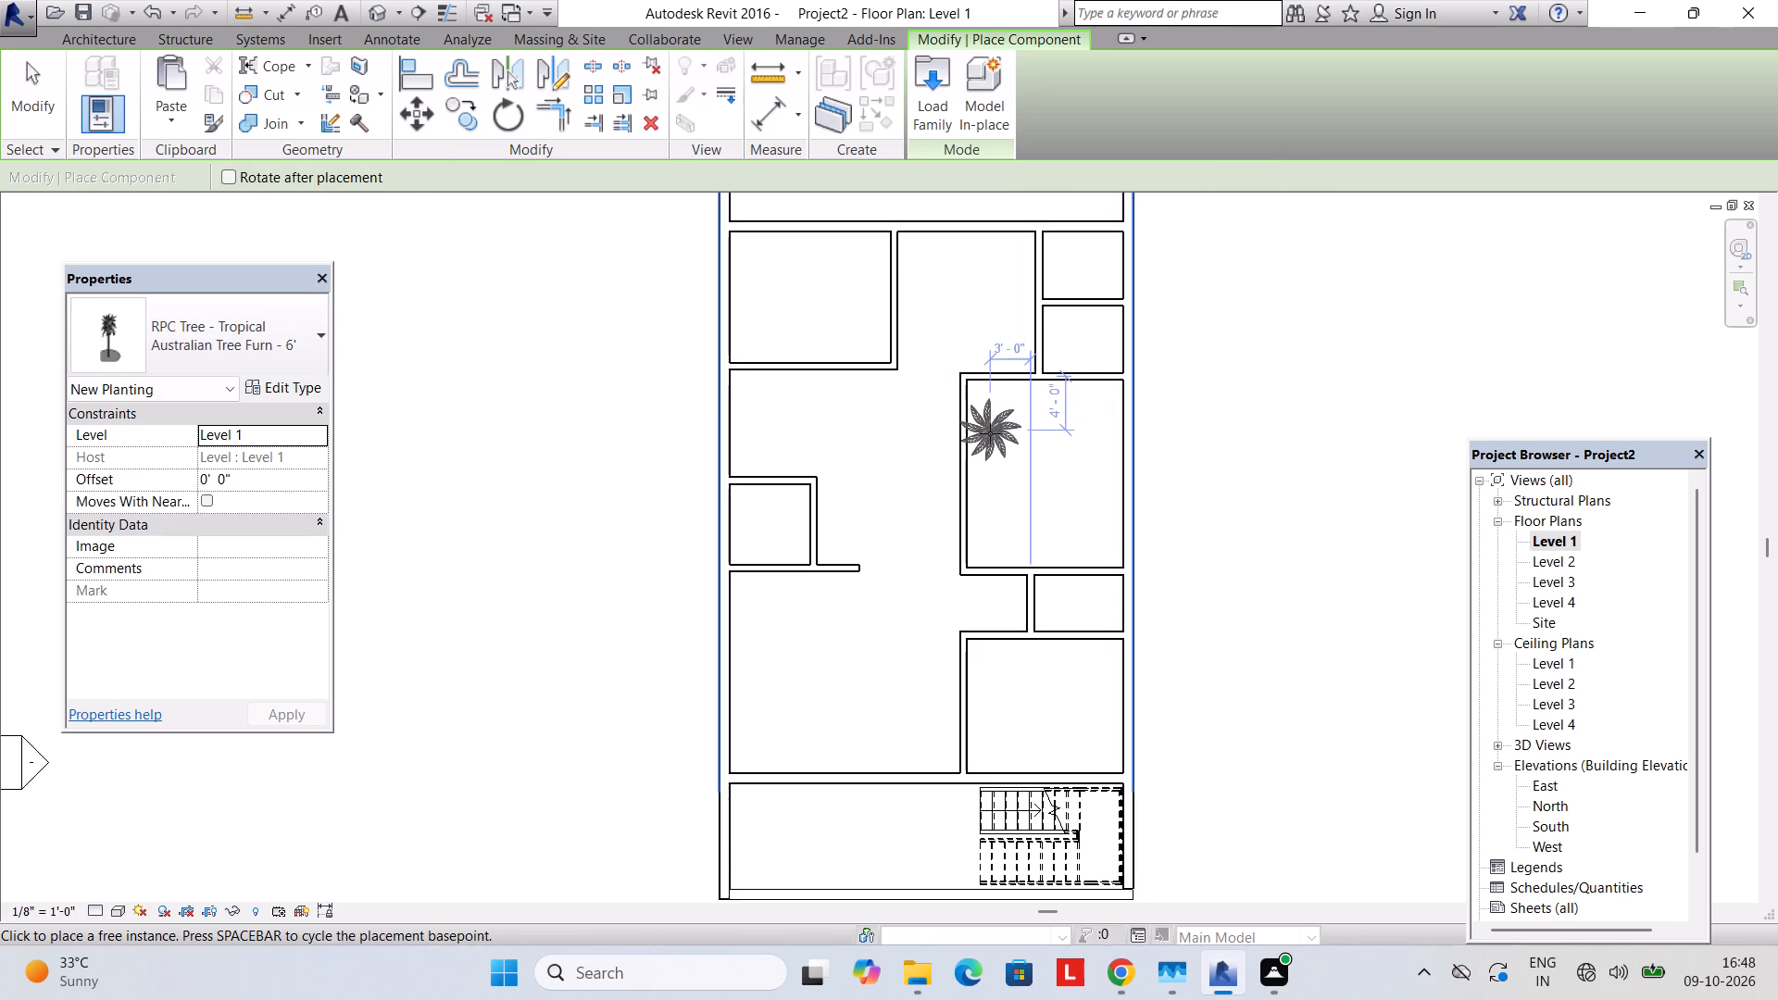
Place two RPC Tree - Tropical plants in the northernmost space: one about 4' from the east wall, the other near the northwest corner.
middle_click_drag(989, 431, 936, 702)
left_click(1024, 453)
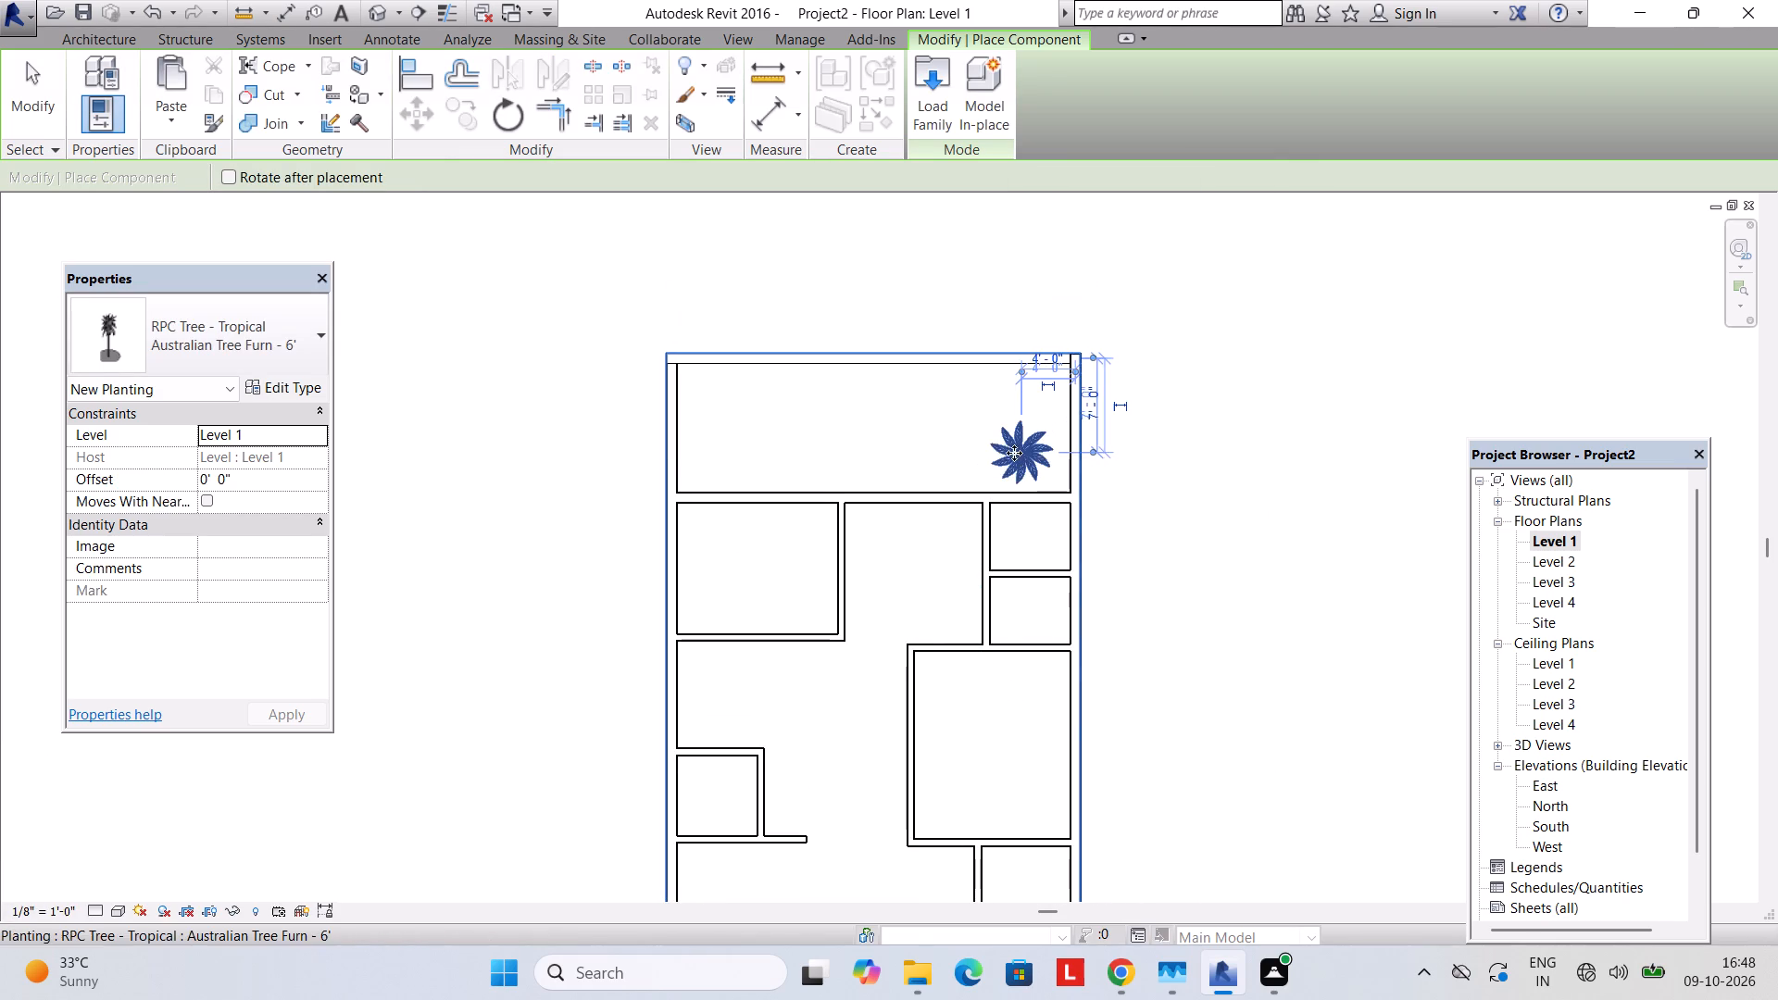
left_click(710, 396)
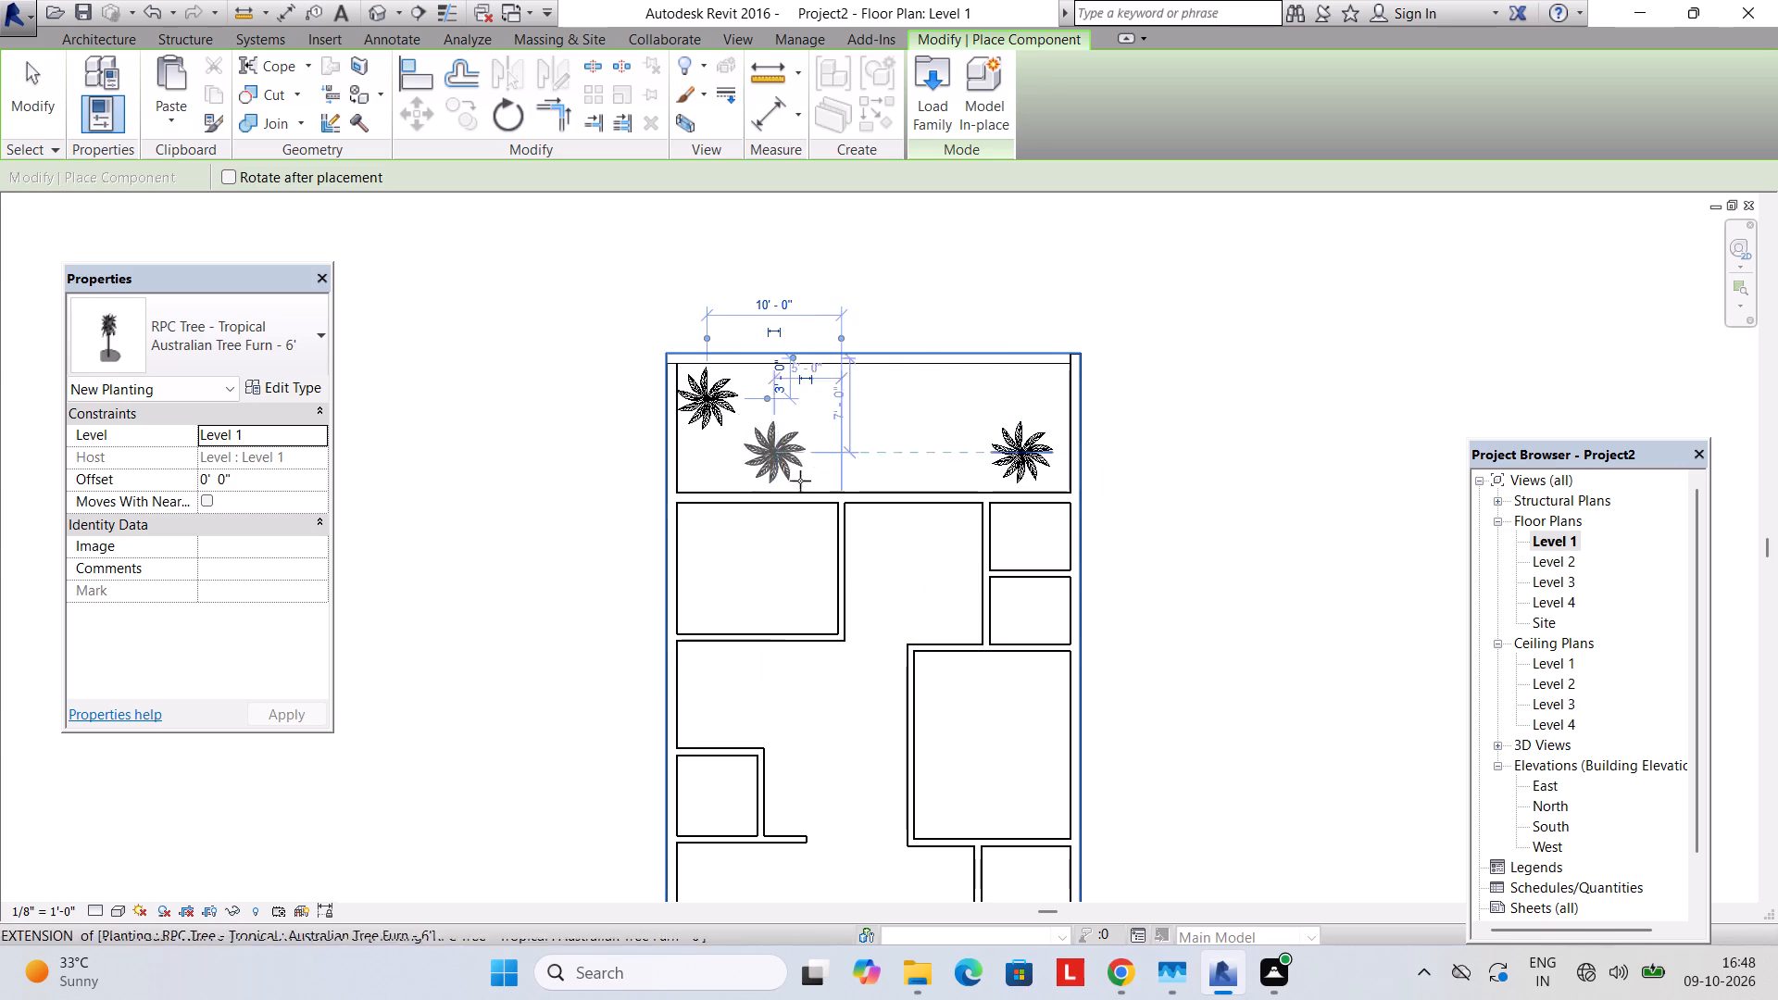
key("Escape")
key("Escape")
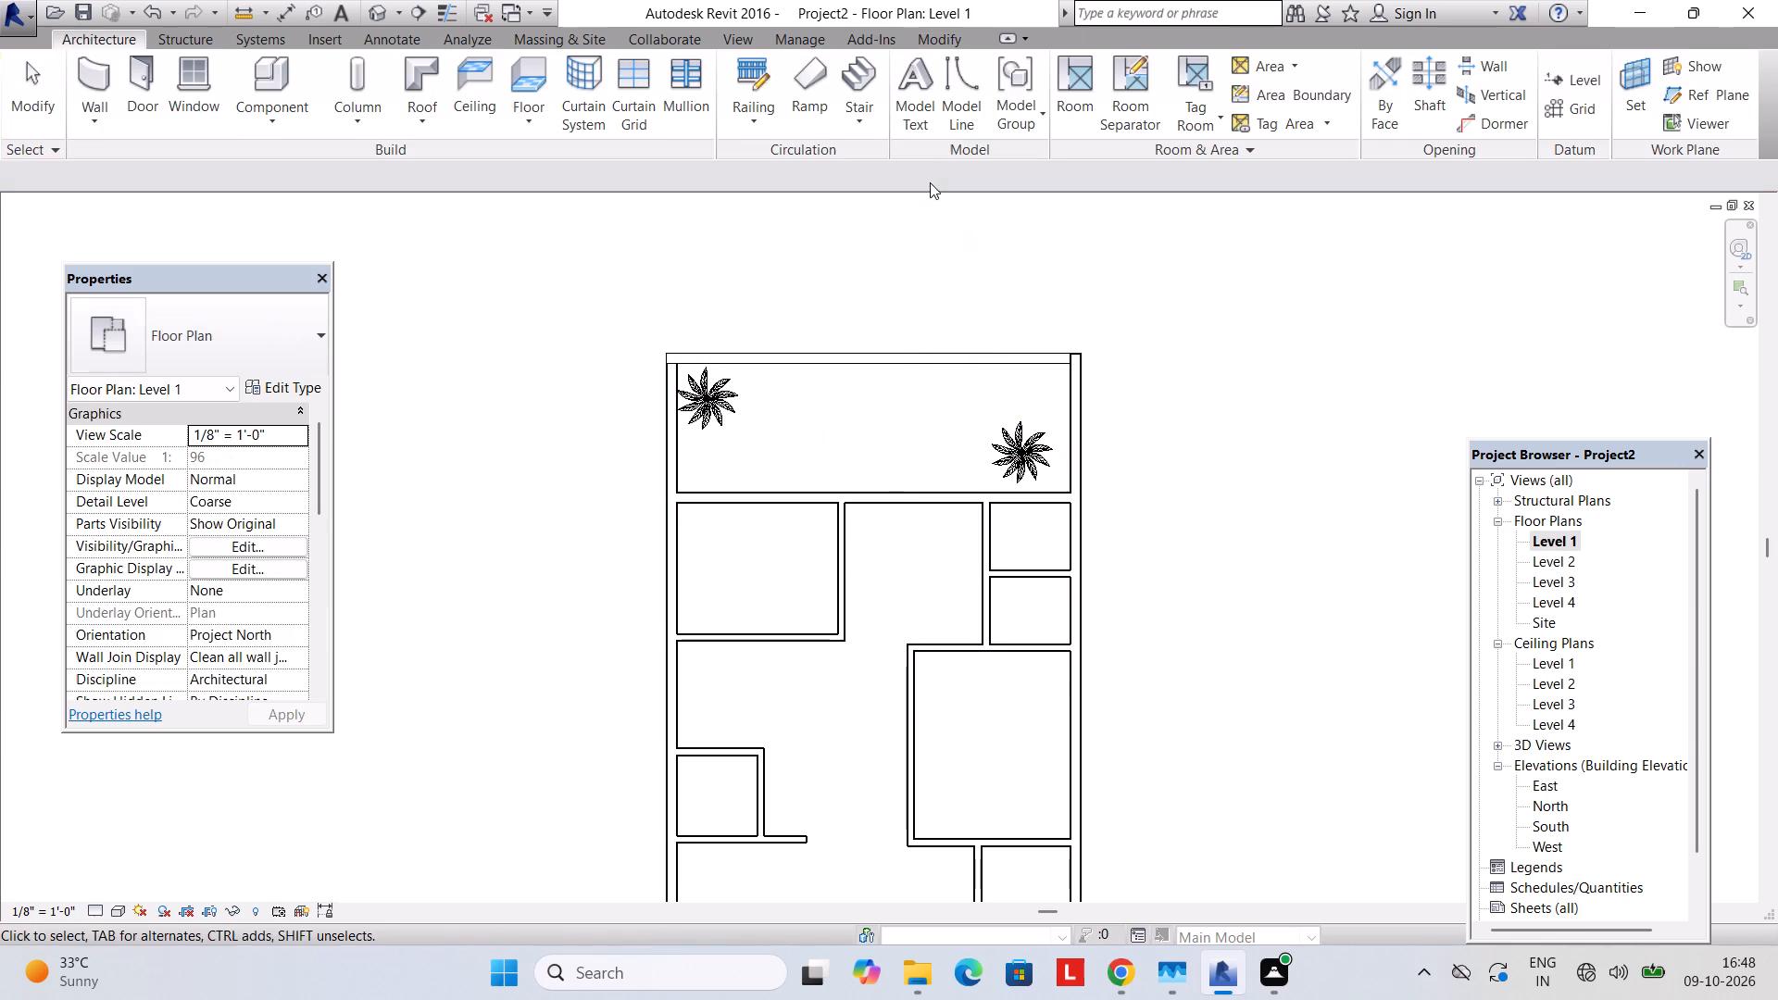
Start placing a component, browse to the US Imperial library's Doors > Residential folder and preview its exterior, garage and interior door families.
left_click(305, 122)
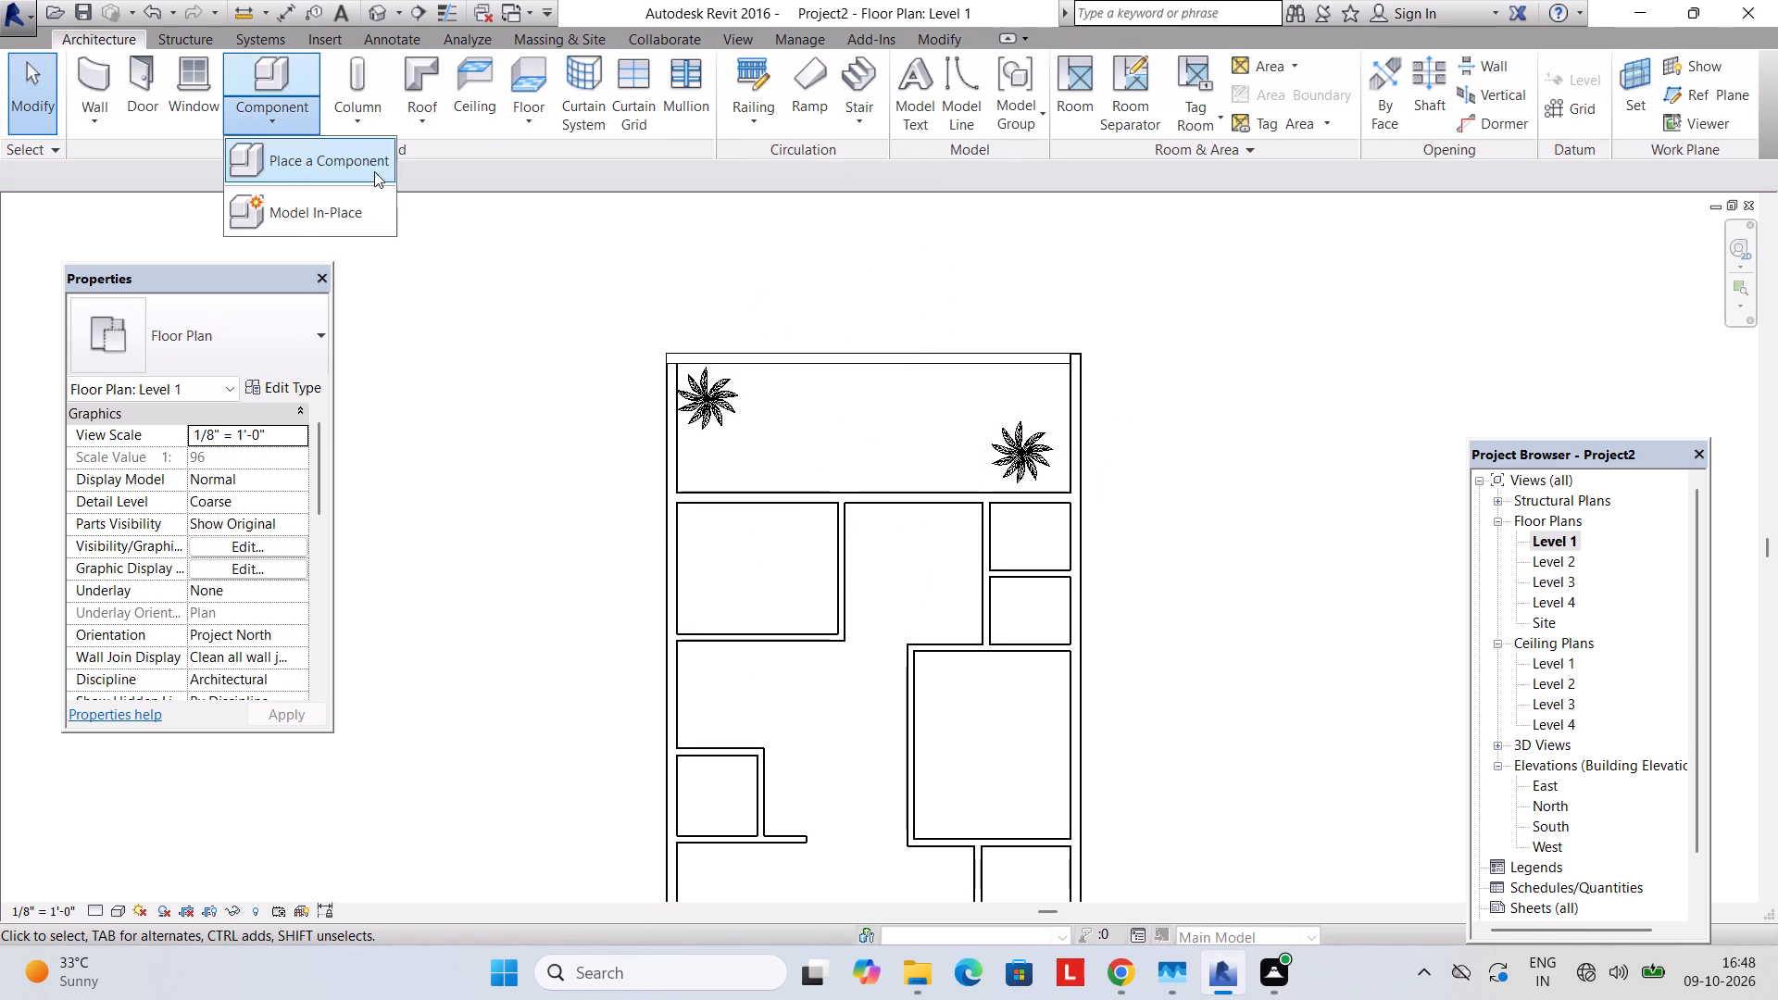
double_click(369, 163)
left_click(947, 91)
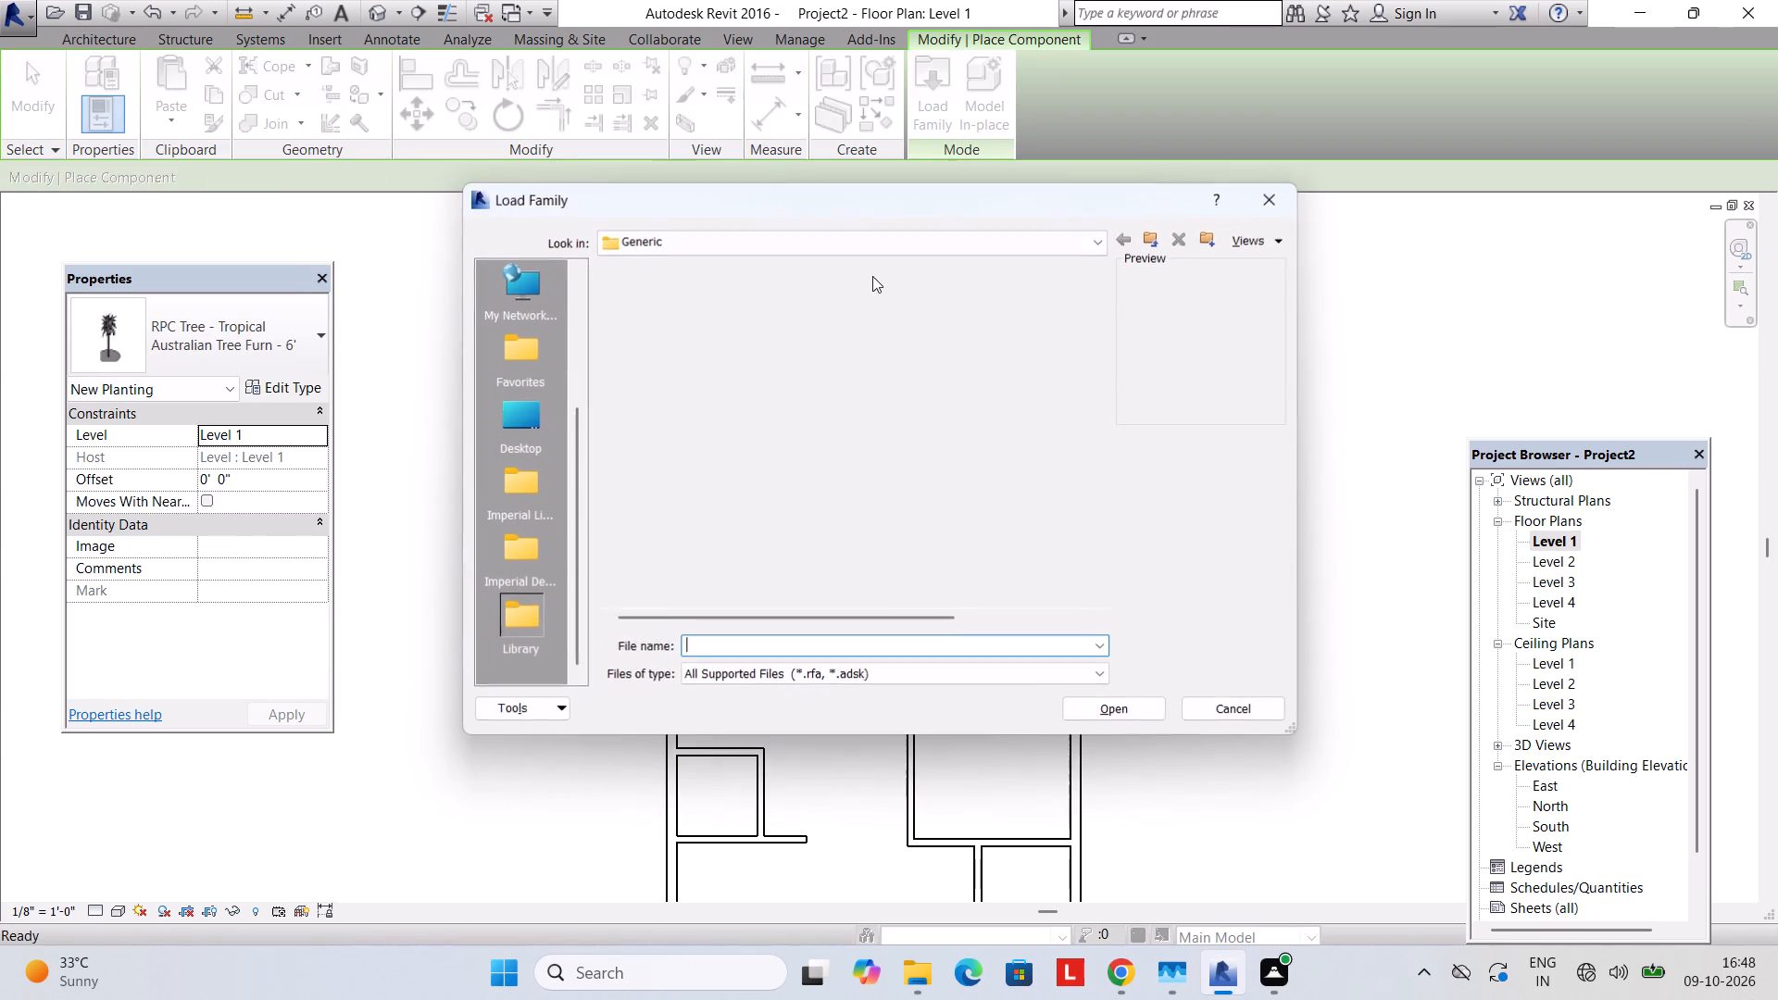
left_click(747, 239)
left_click(707, 368)
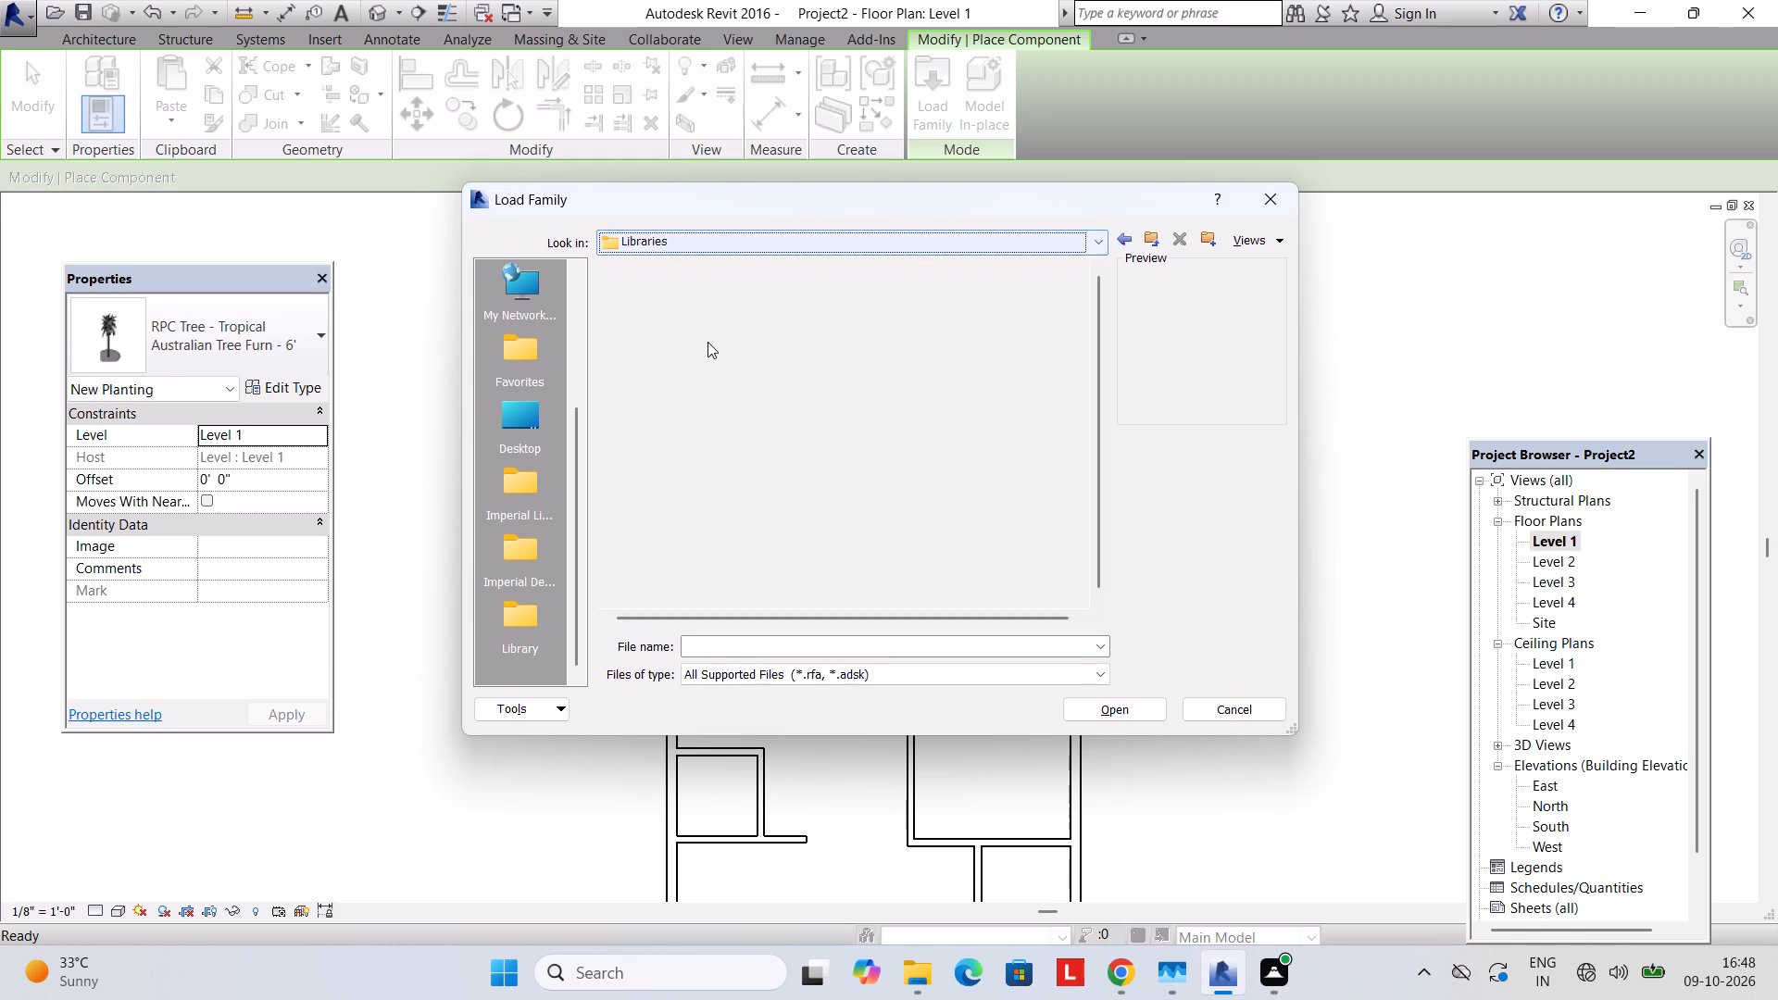
double_click(706, 336)
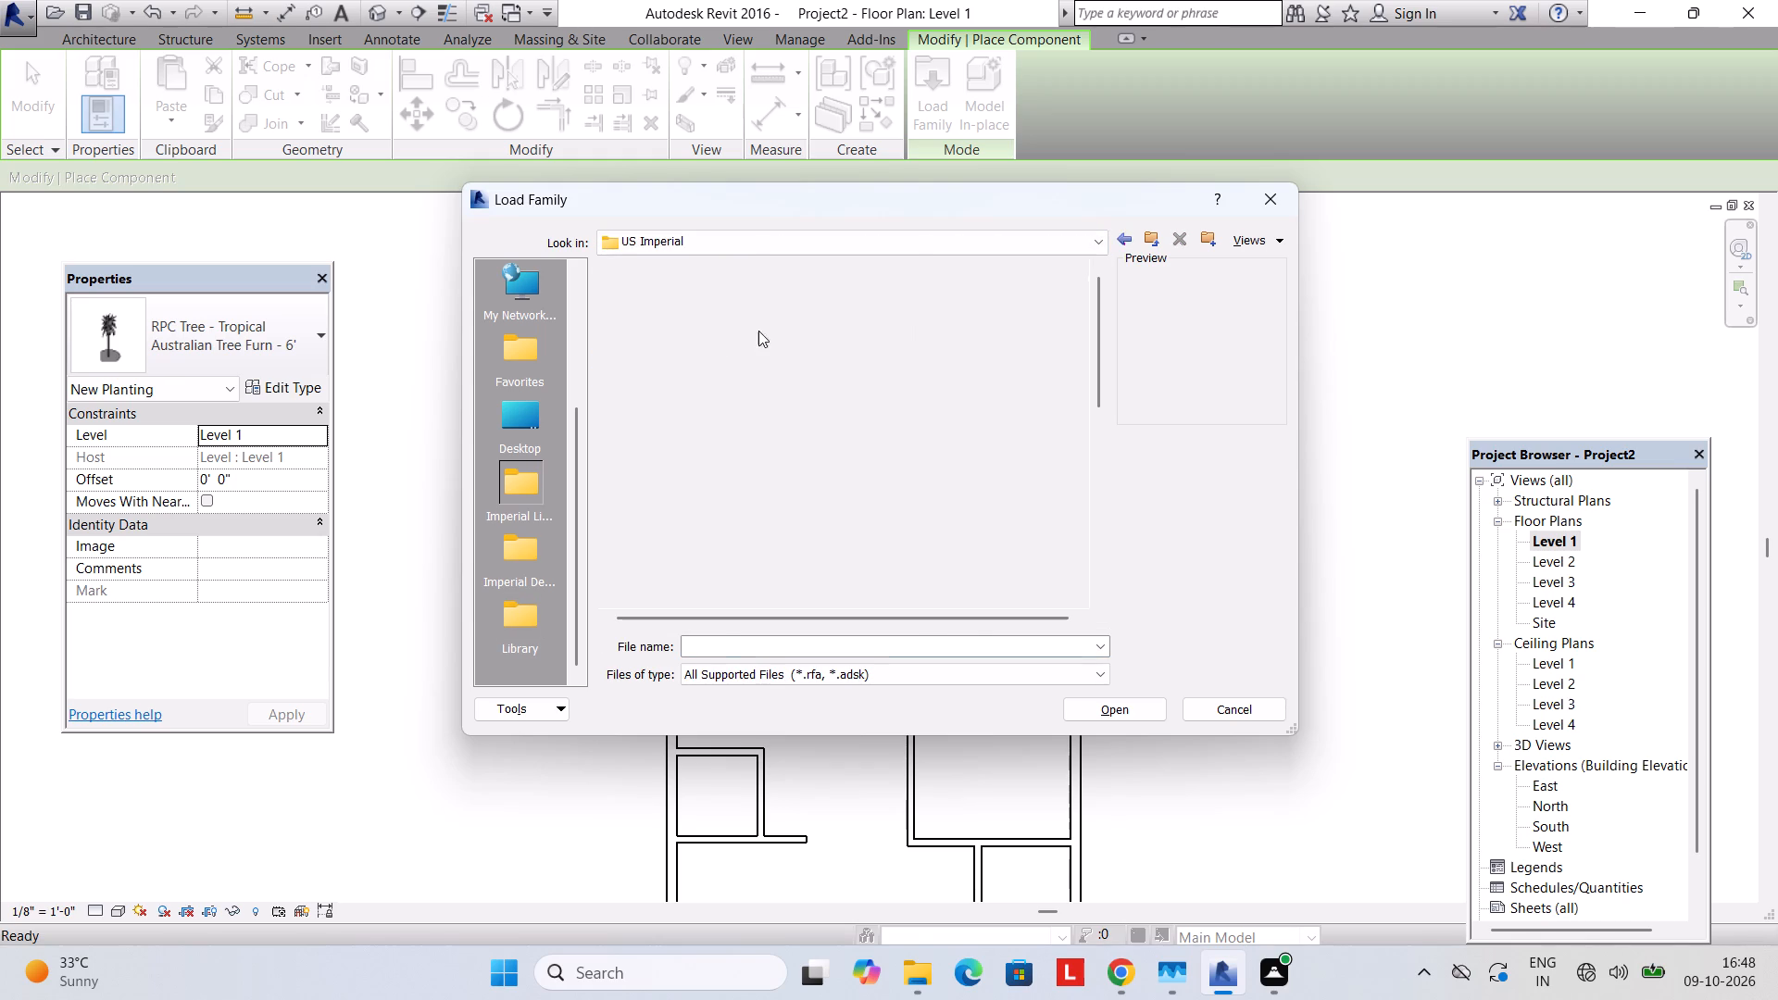
double_click(670, 499)
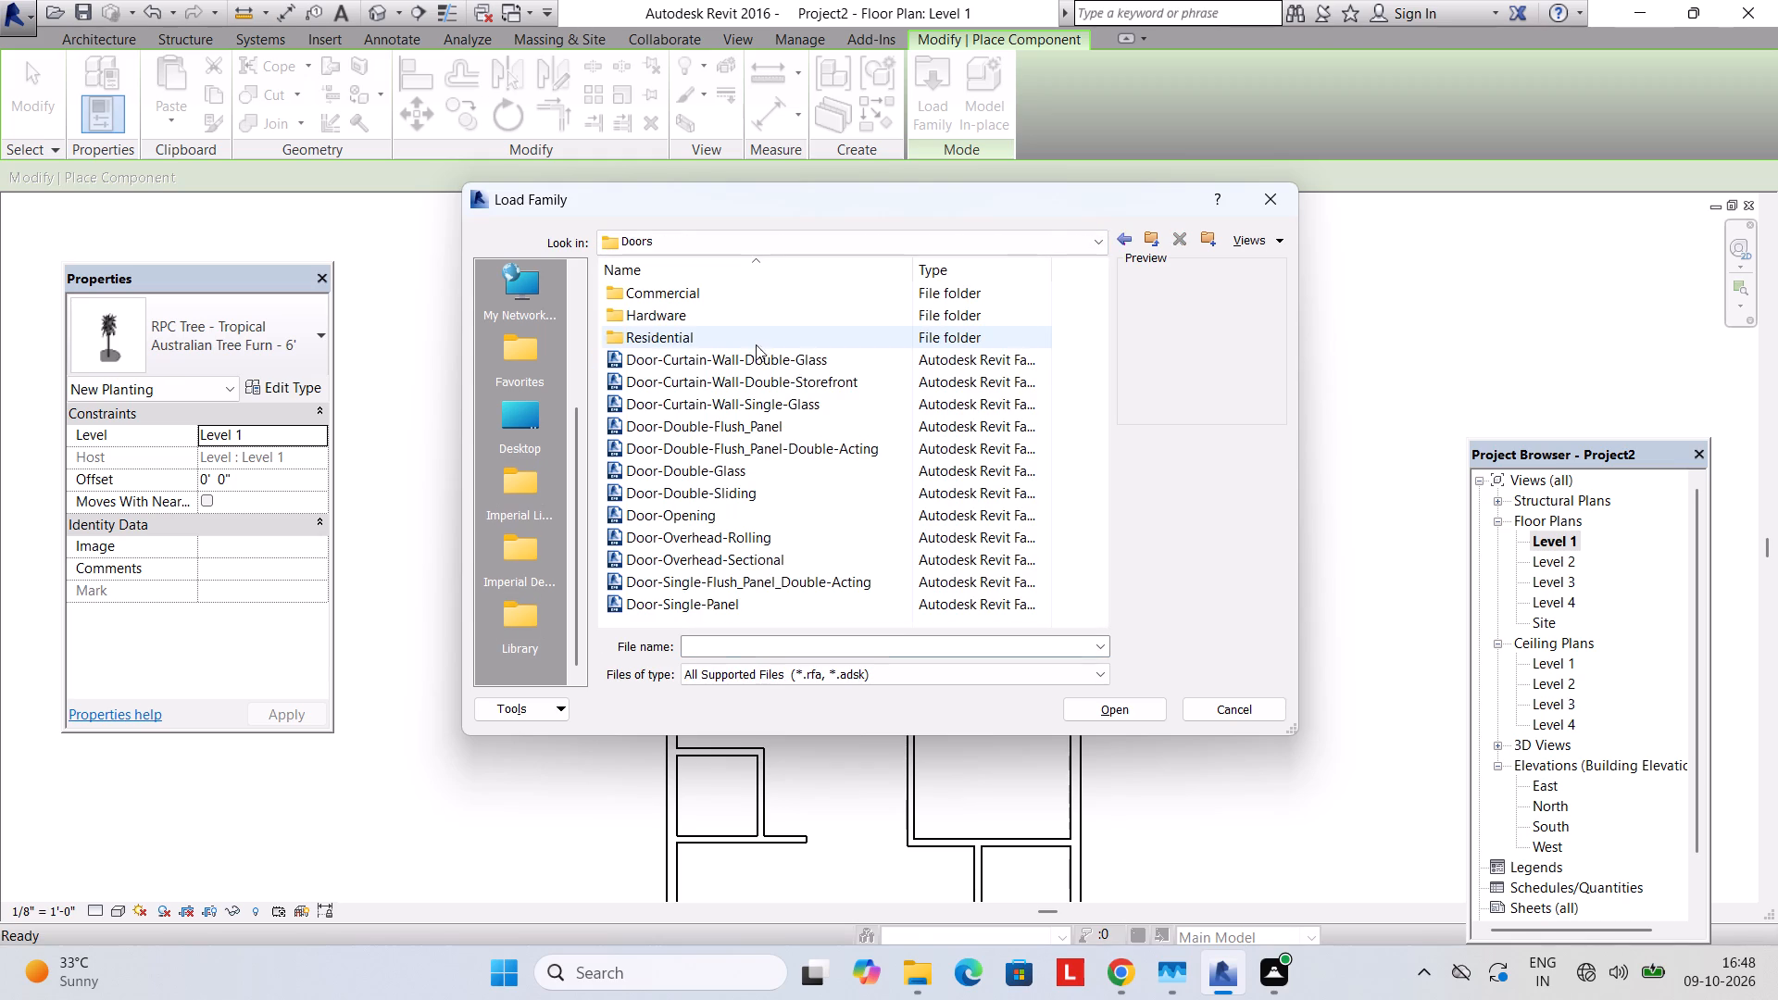
double_click(745, 344)
left_click(798, 349)
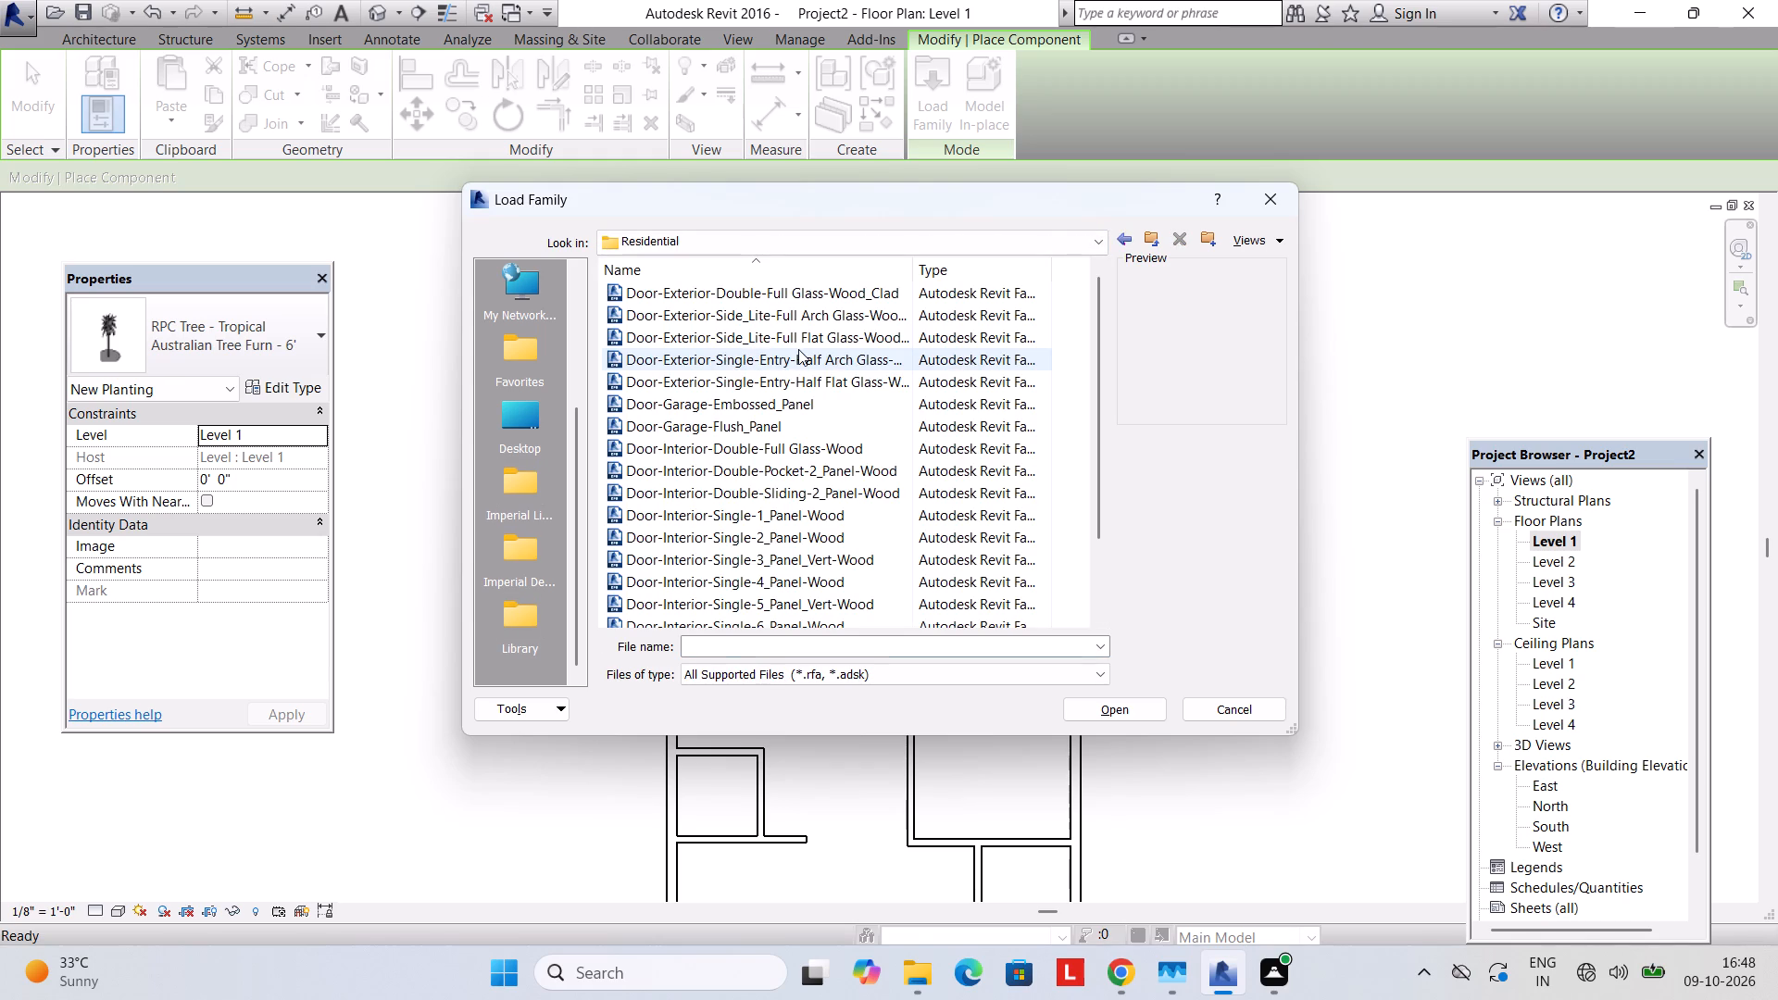
left_click(800, 333)
left_click(796, 302)
left_click(804, 351)
left_click(806, 380)
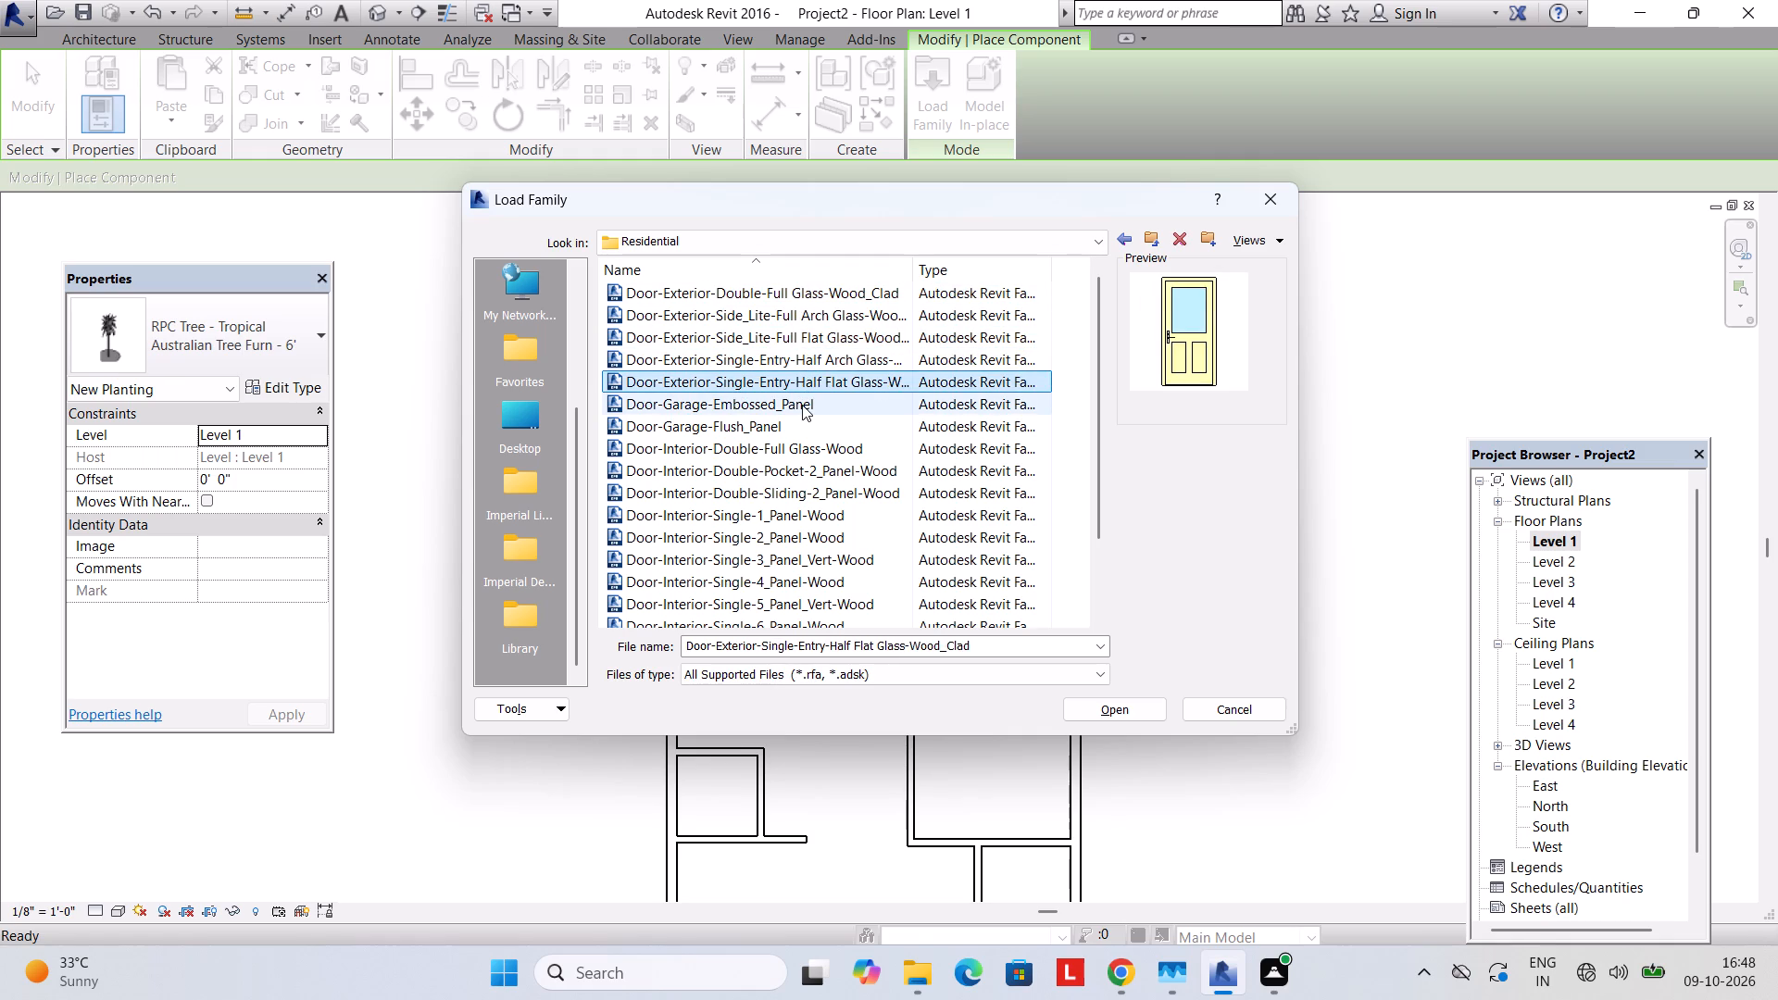
left_click(802, 405)
left_click(804, 432)
left_click(806, 458)
left_click(806, 467)
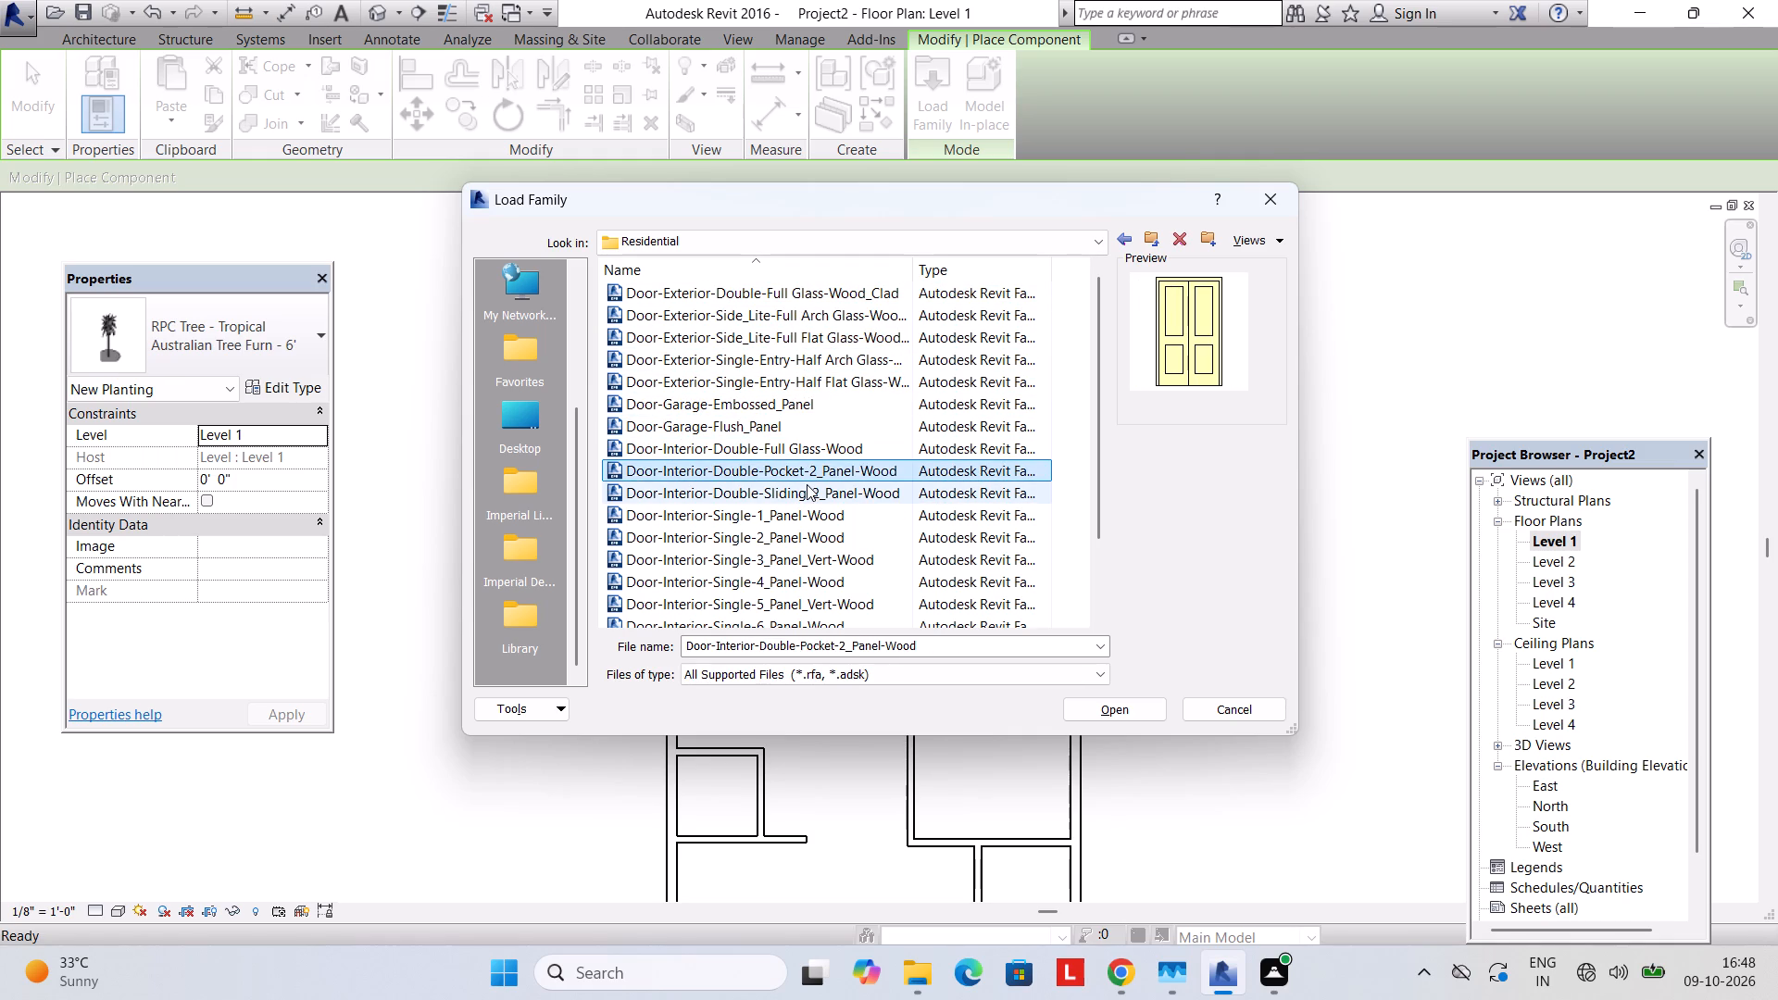
left_click(807, 484)
left_click(809, 532)
left_click(805, 497)
scroll(808, 534, "down", 1)
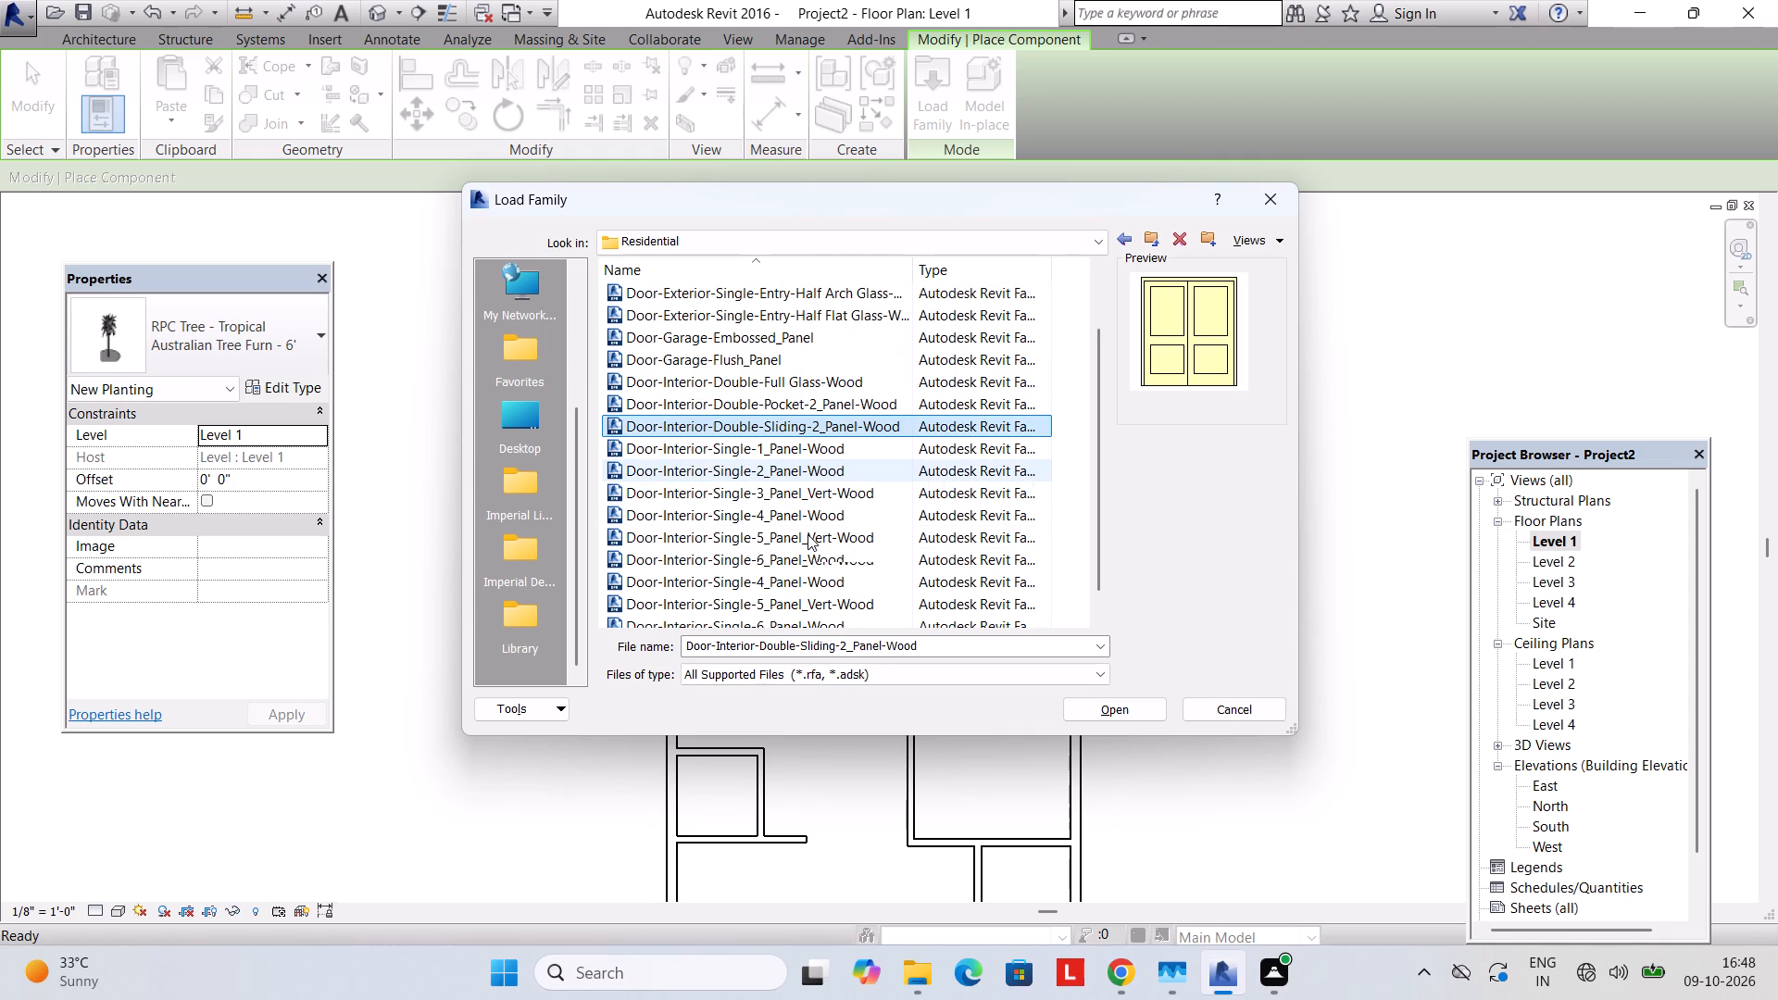
left_click(805, 509)
left_click(800, 468)
left_click(800, 539)
left_click(800, 607)
scroll(801, 569, "down", 2)
left_click(801, 569)
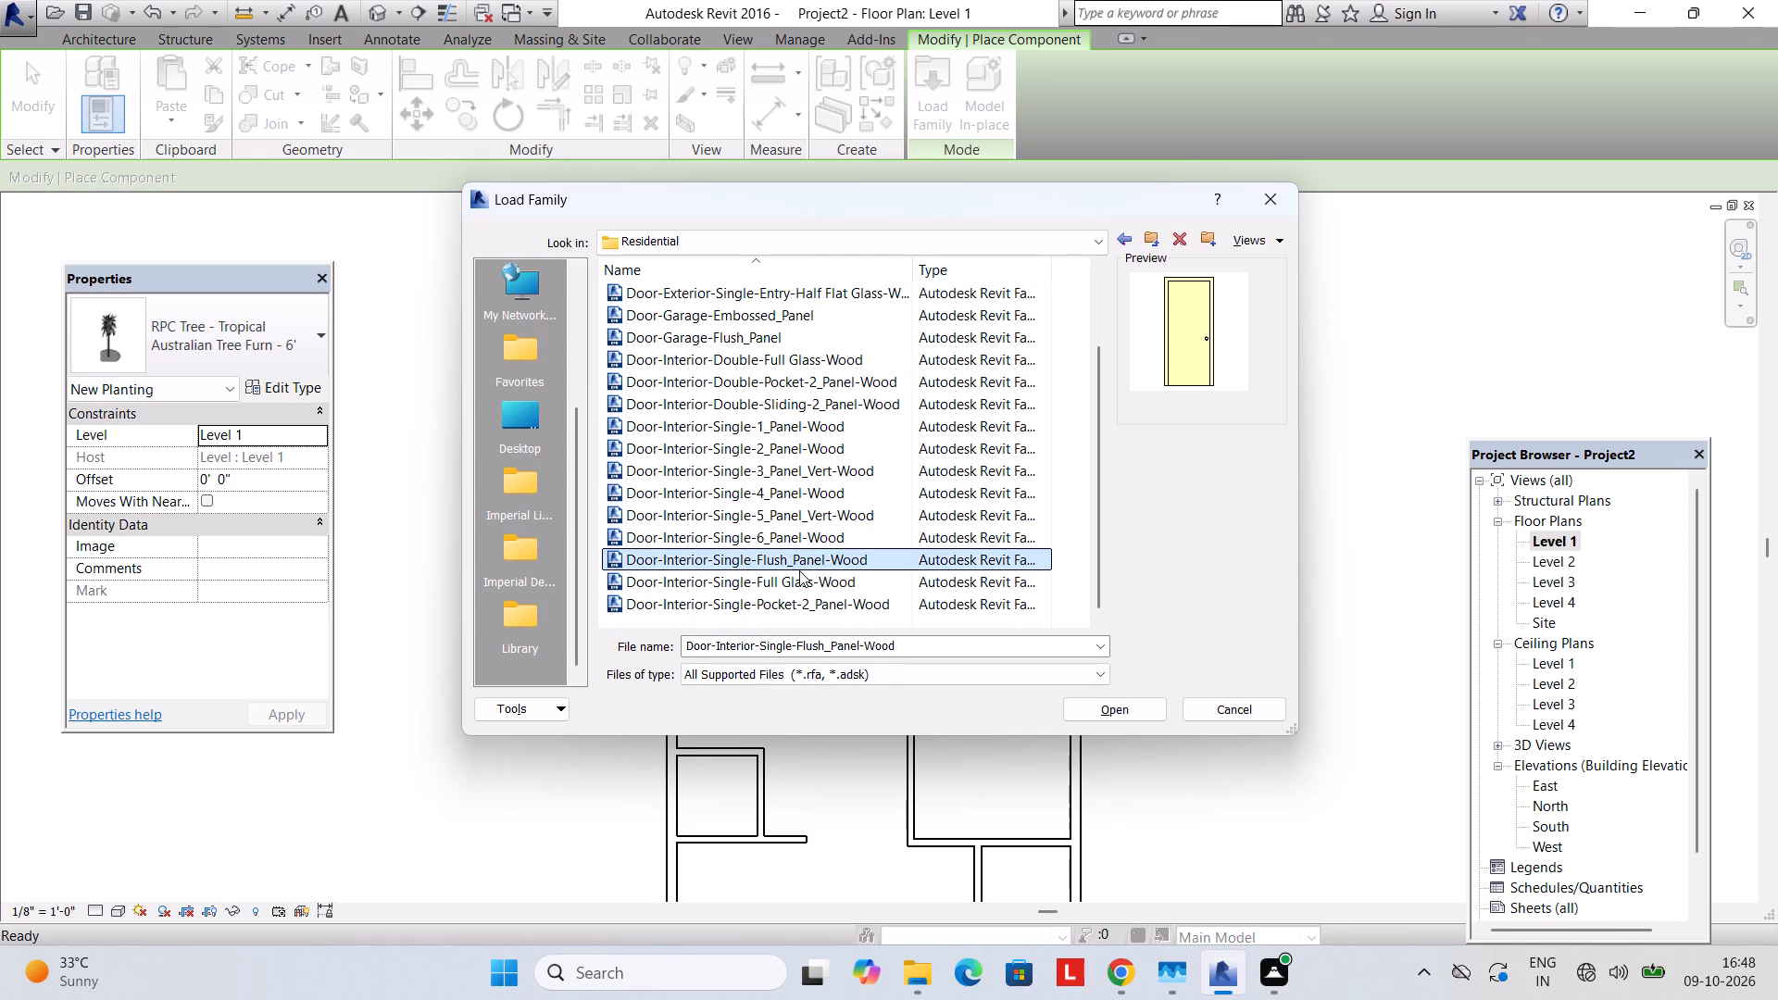
left_click(799, 575)
left_click(799, 598)
scroll(799, 570, "up", 5)
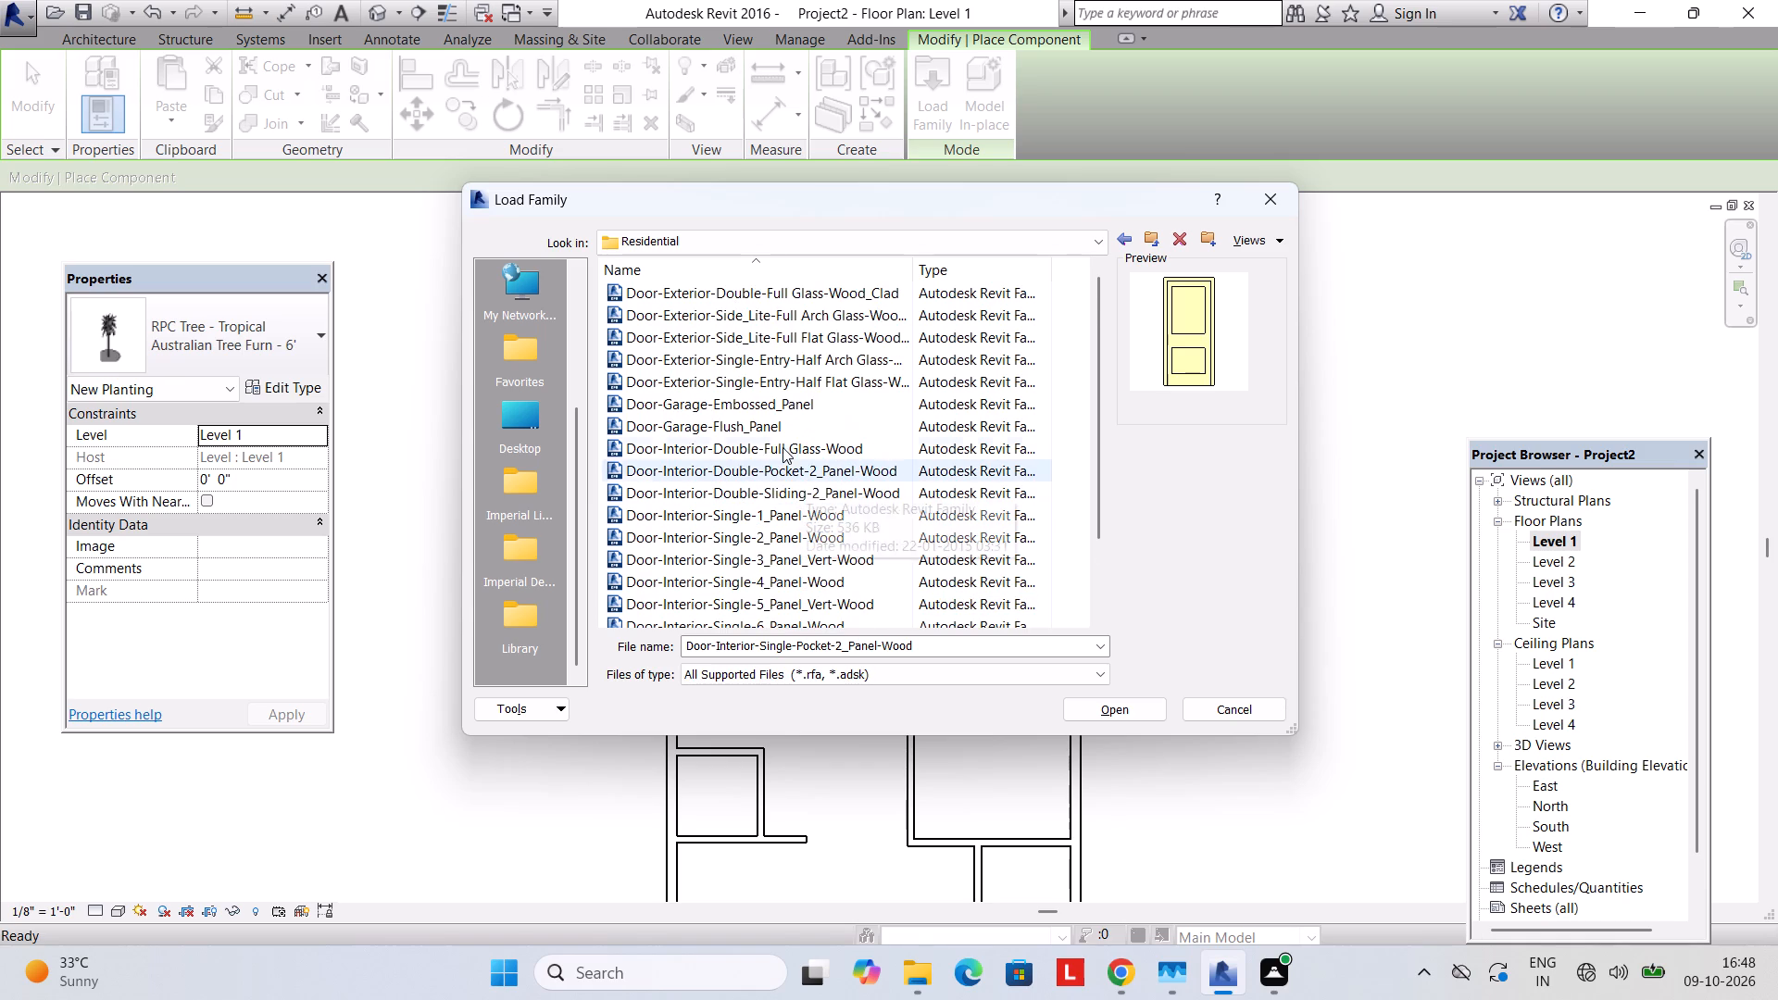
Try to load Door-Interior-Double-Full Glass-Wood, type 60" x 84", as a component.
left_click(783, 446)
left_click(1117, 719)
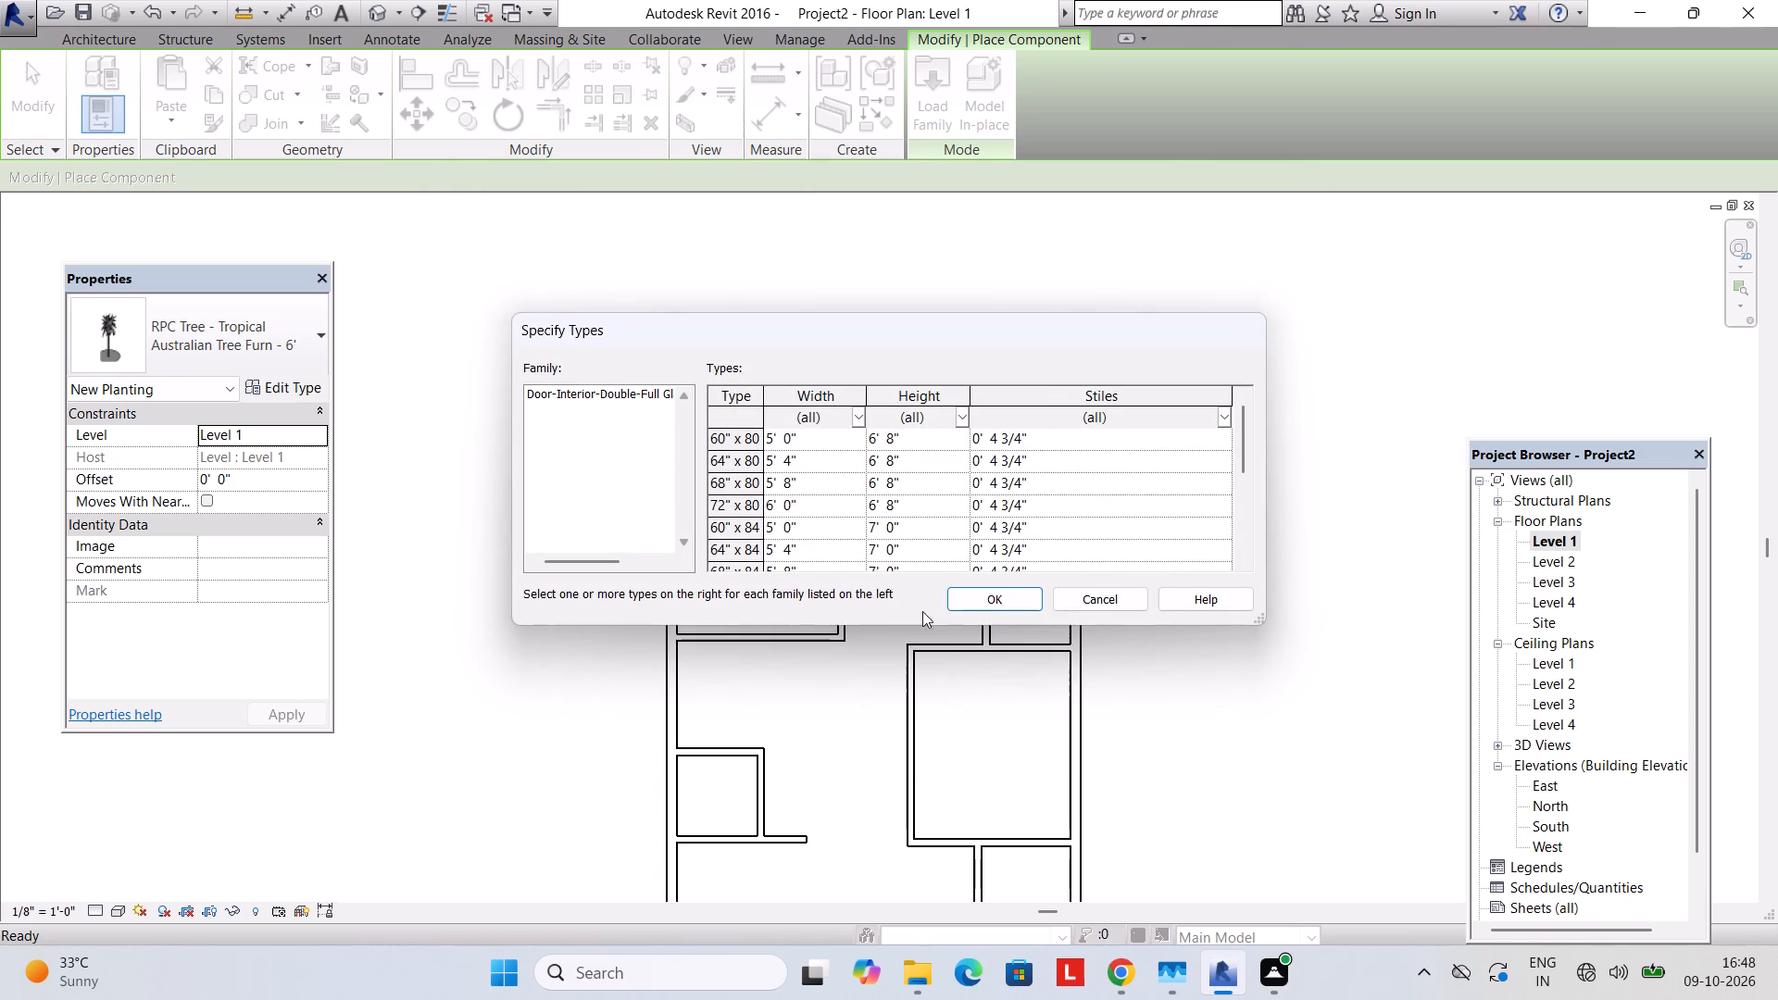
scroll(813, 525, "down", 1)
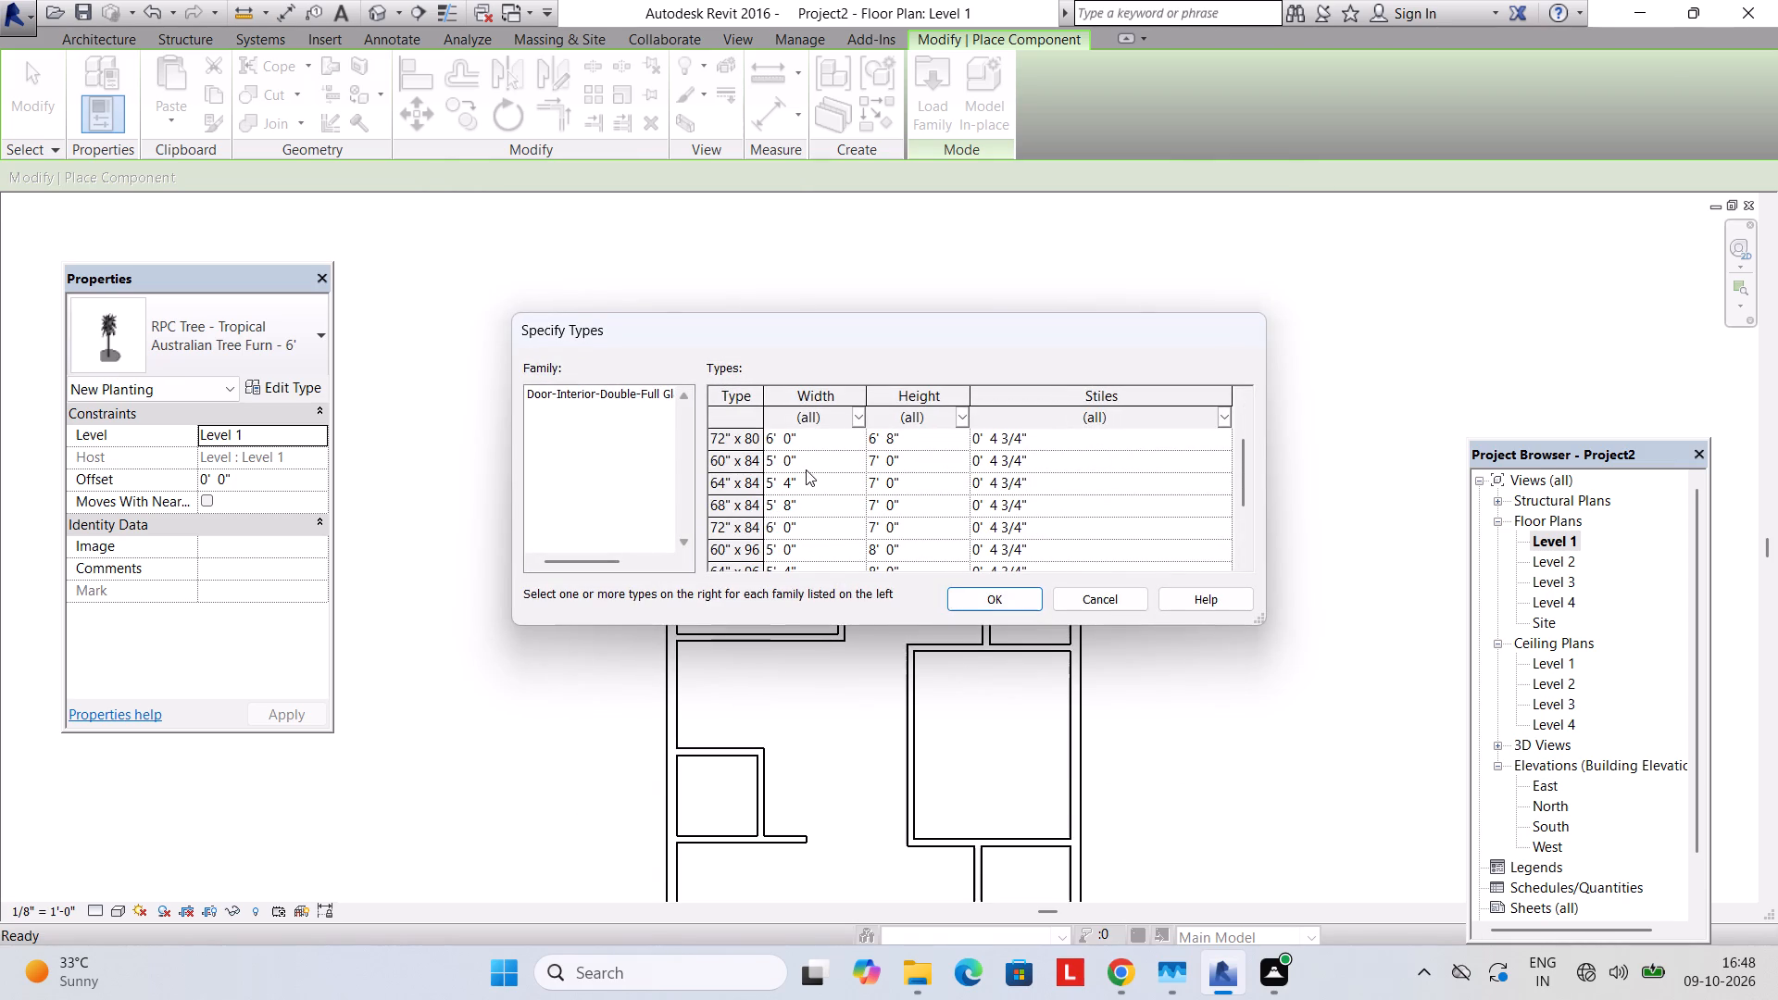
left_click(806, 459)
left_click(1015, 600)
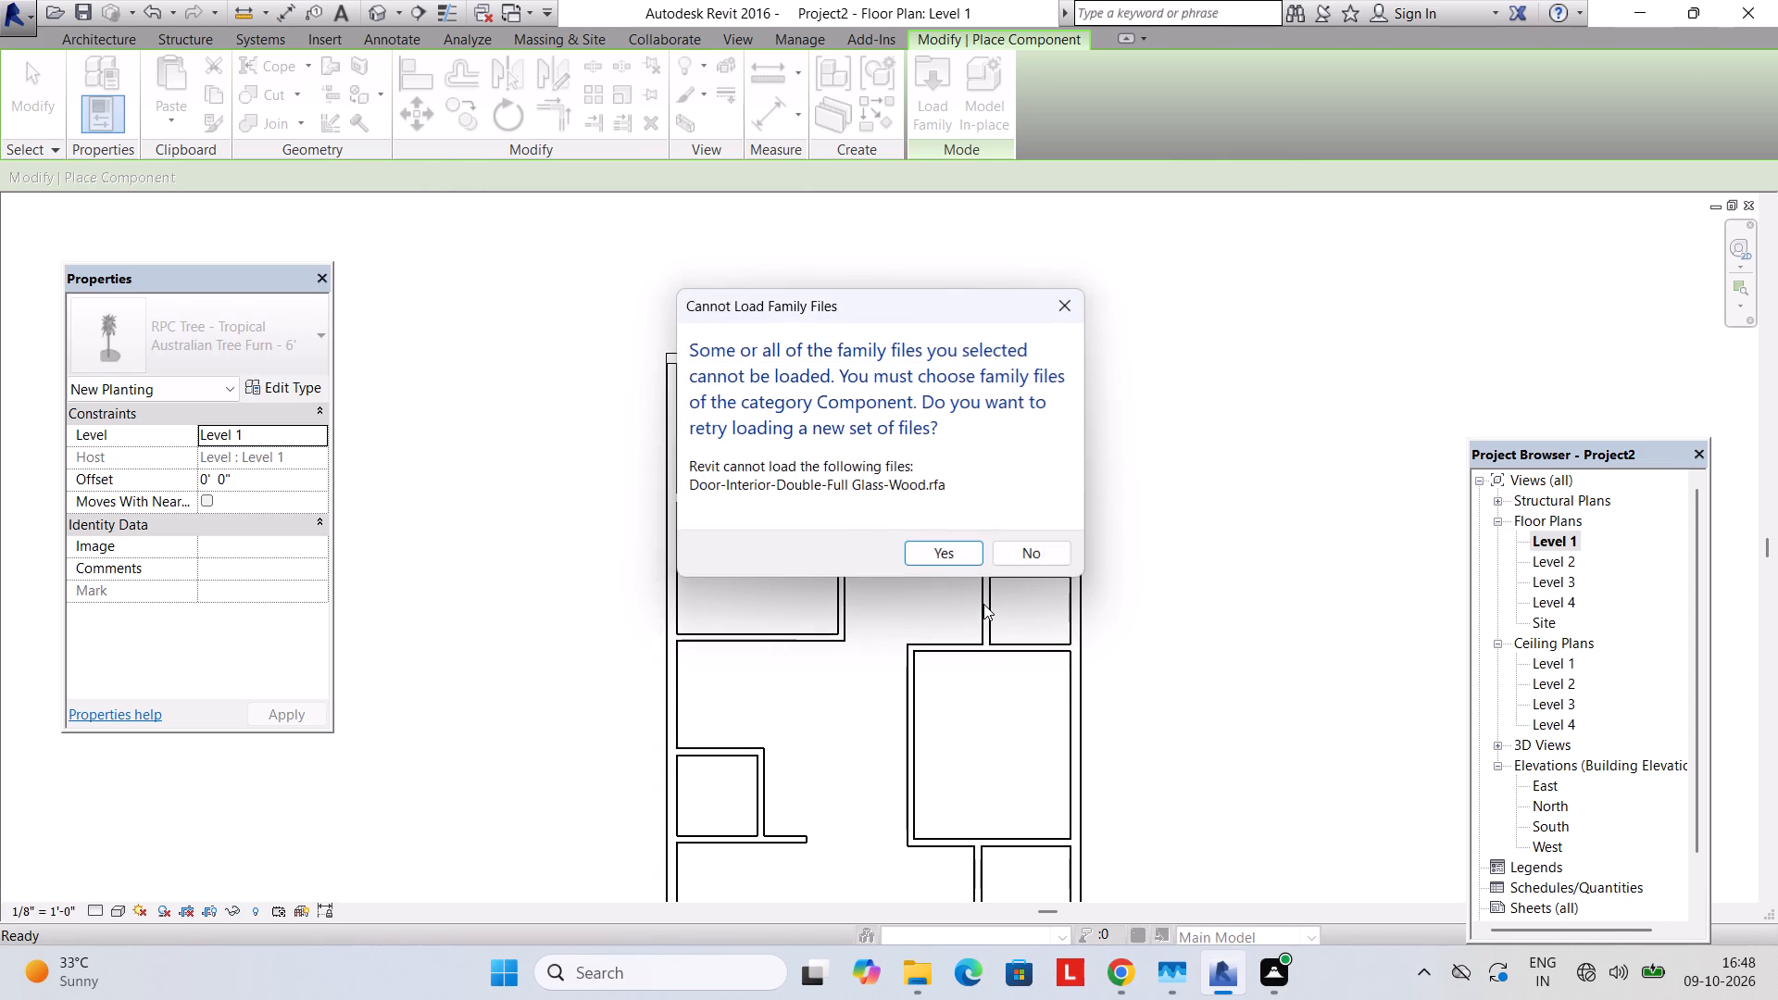
Retry loading a component family and preview the curtain-wall, double, overhead and single door families in the US Imperial library's Doors folder.
left_click(917, 555)
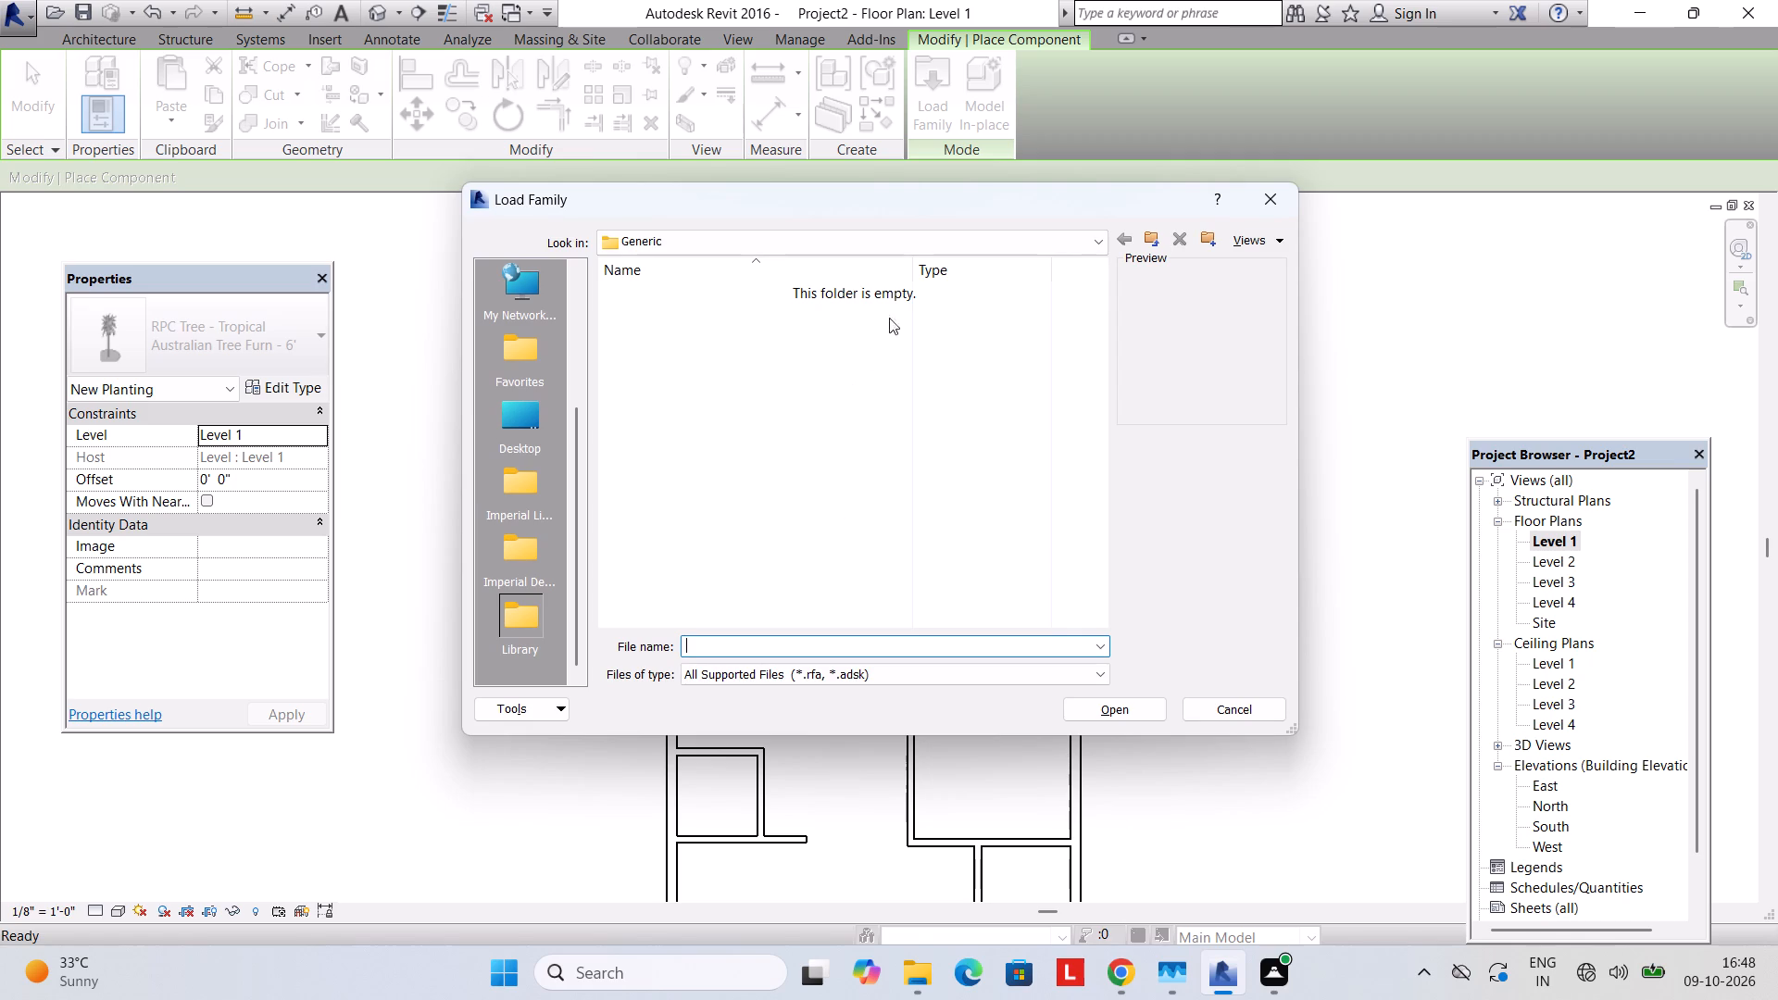
left_click(921, 237)
left_click(812, 377)
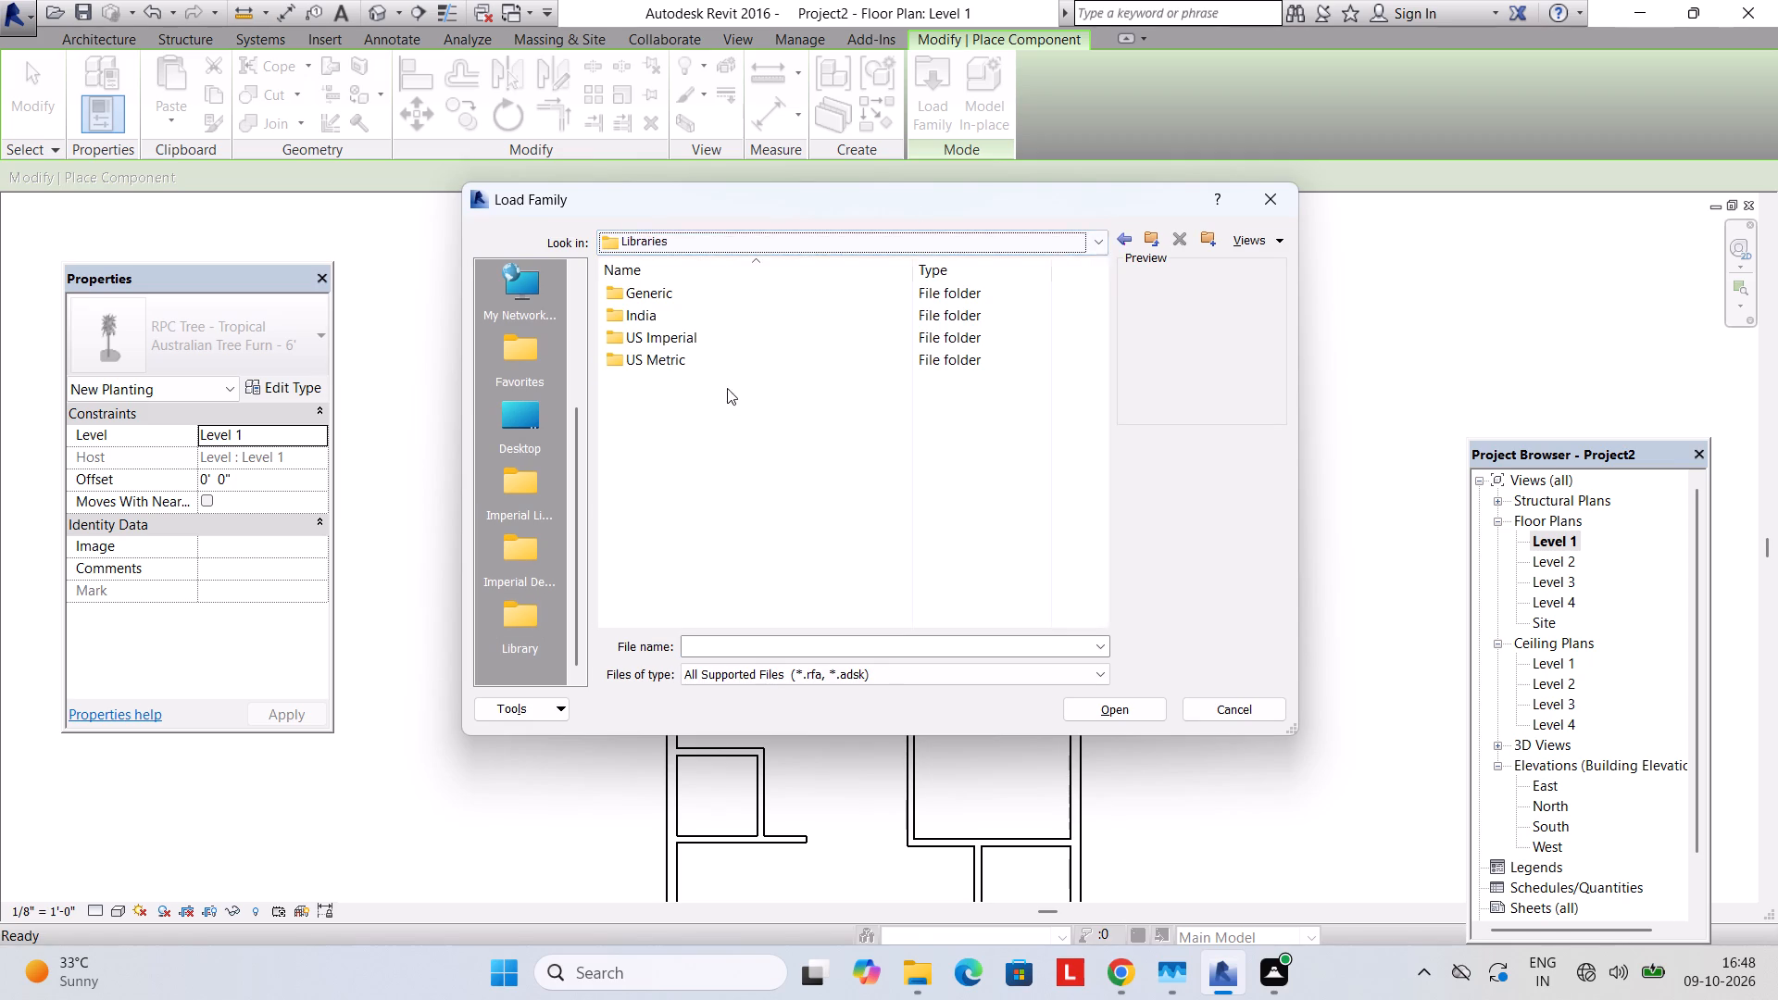
double_click(714, 347)
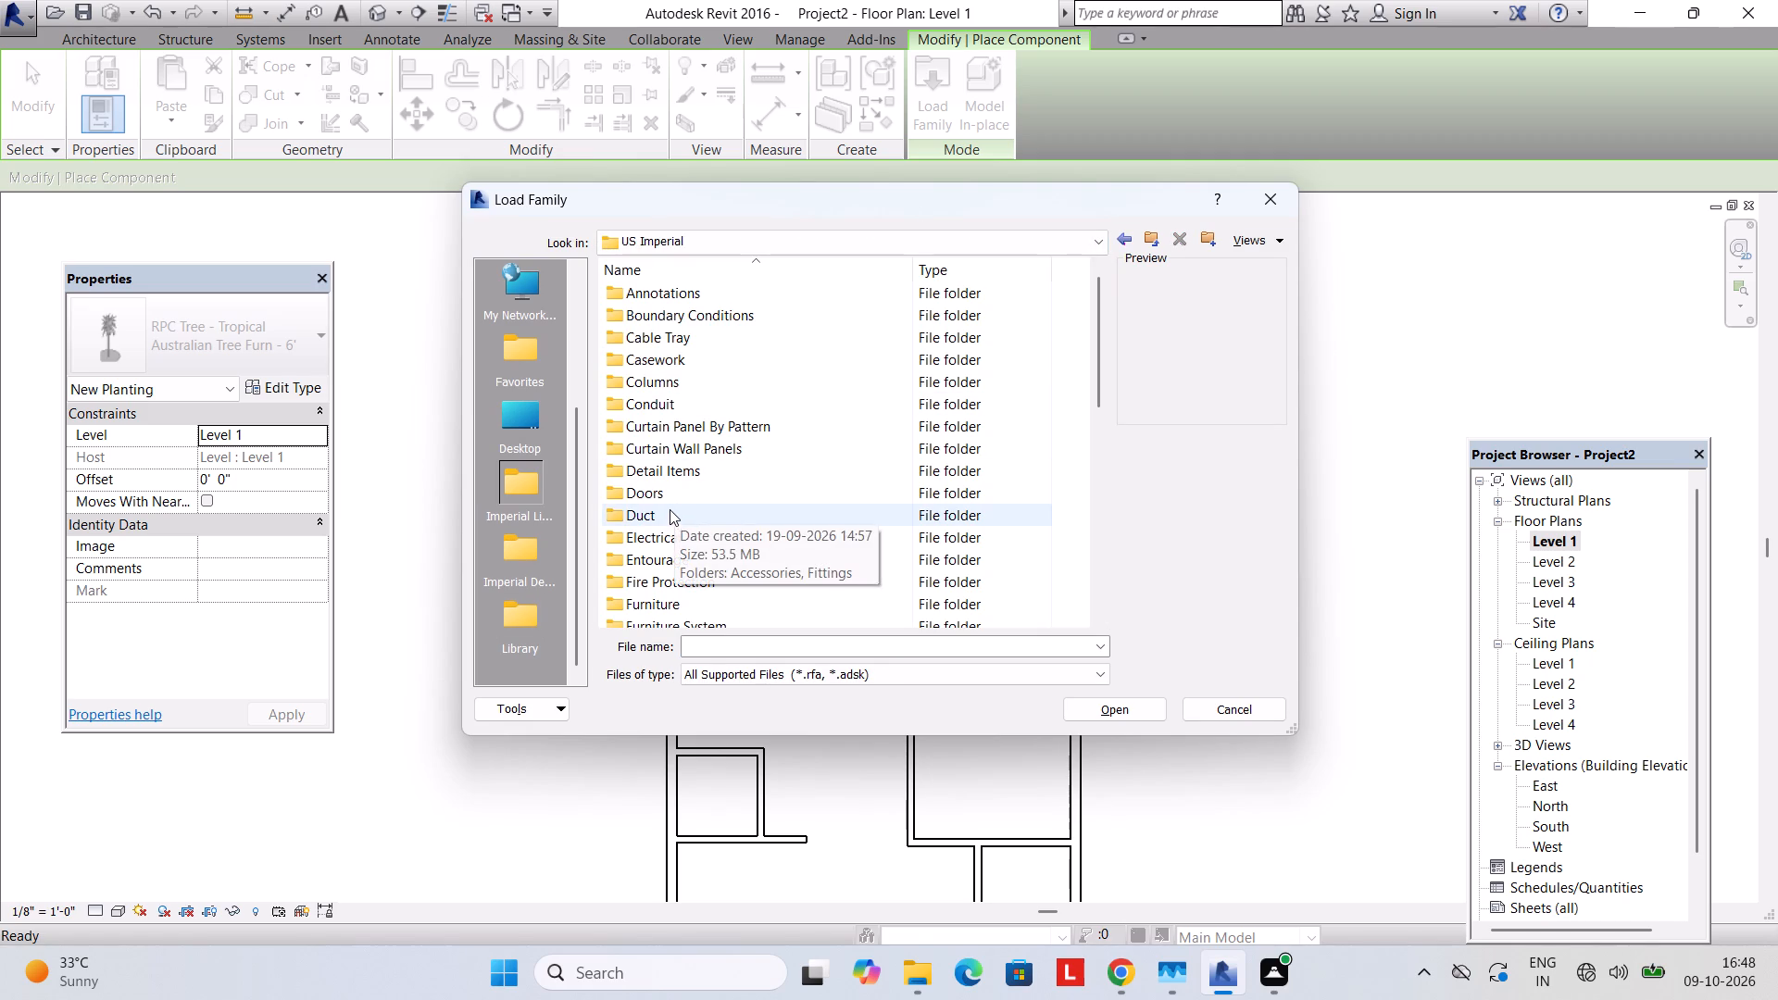
double_click(670, 496)
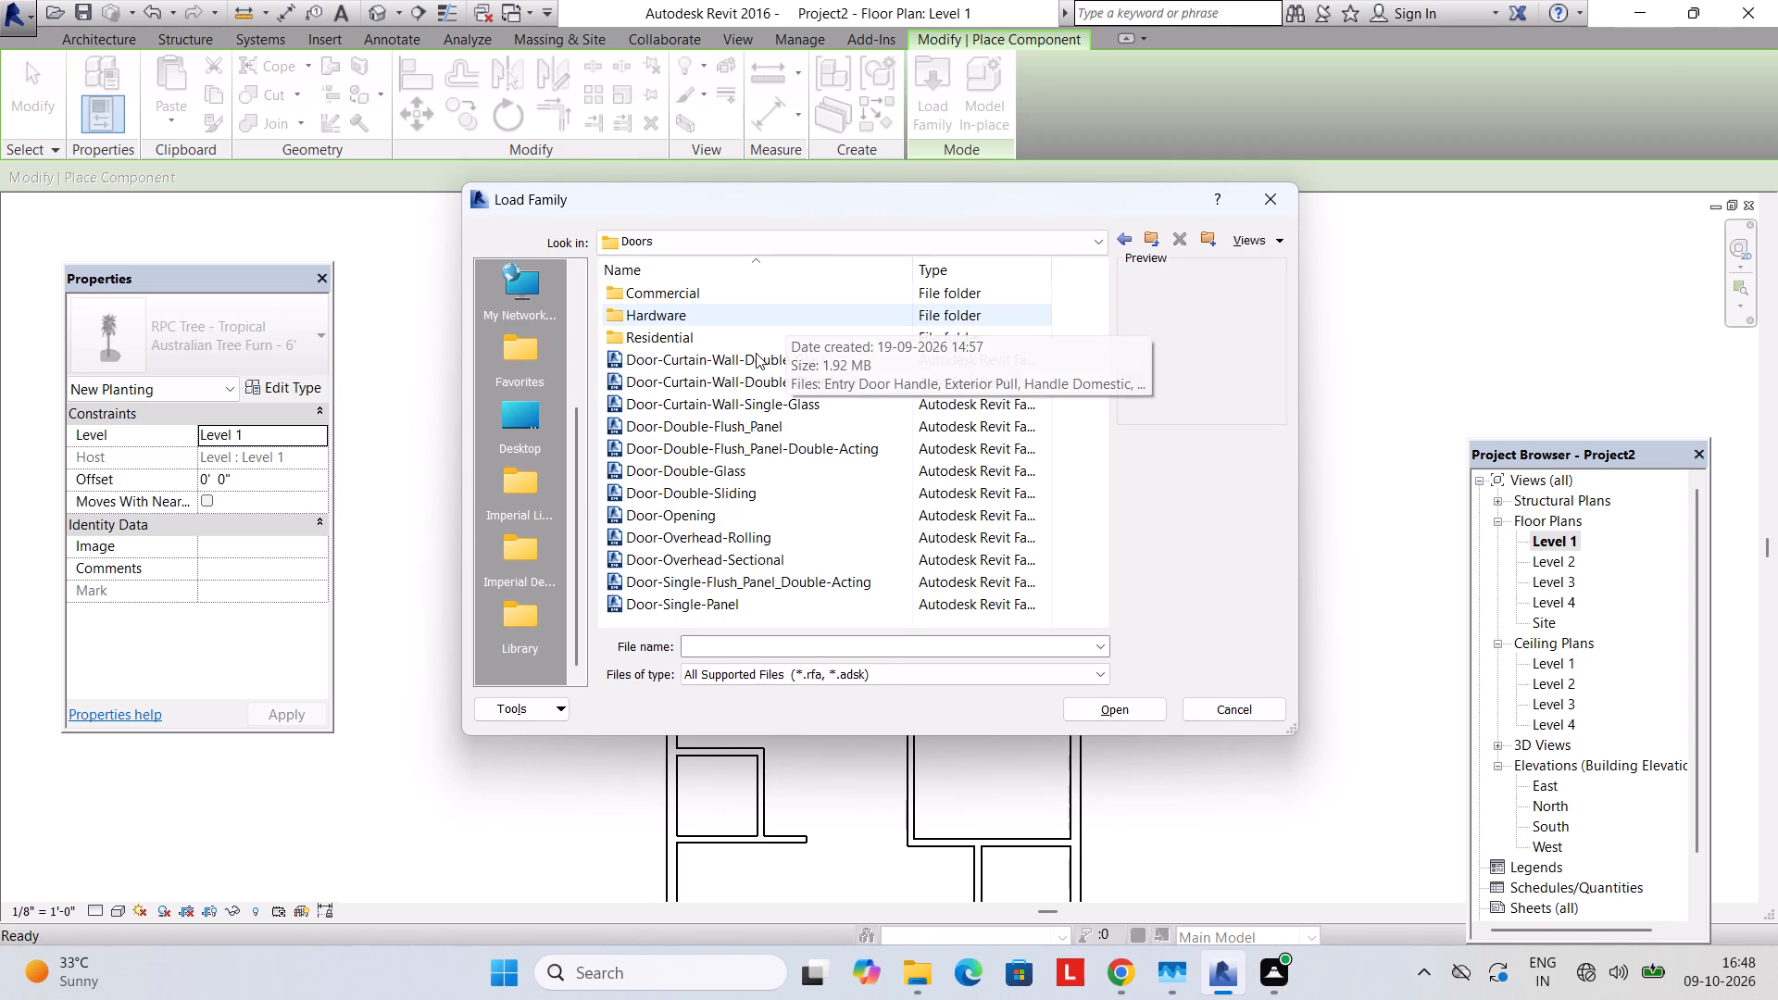
left_click(745, 361)
left_click(730, 397)
left_click(727, 423)
left_click(727, 459)
left_click(732, 504)
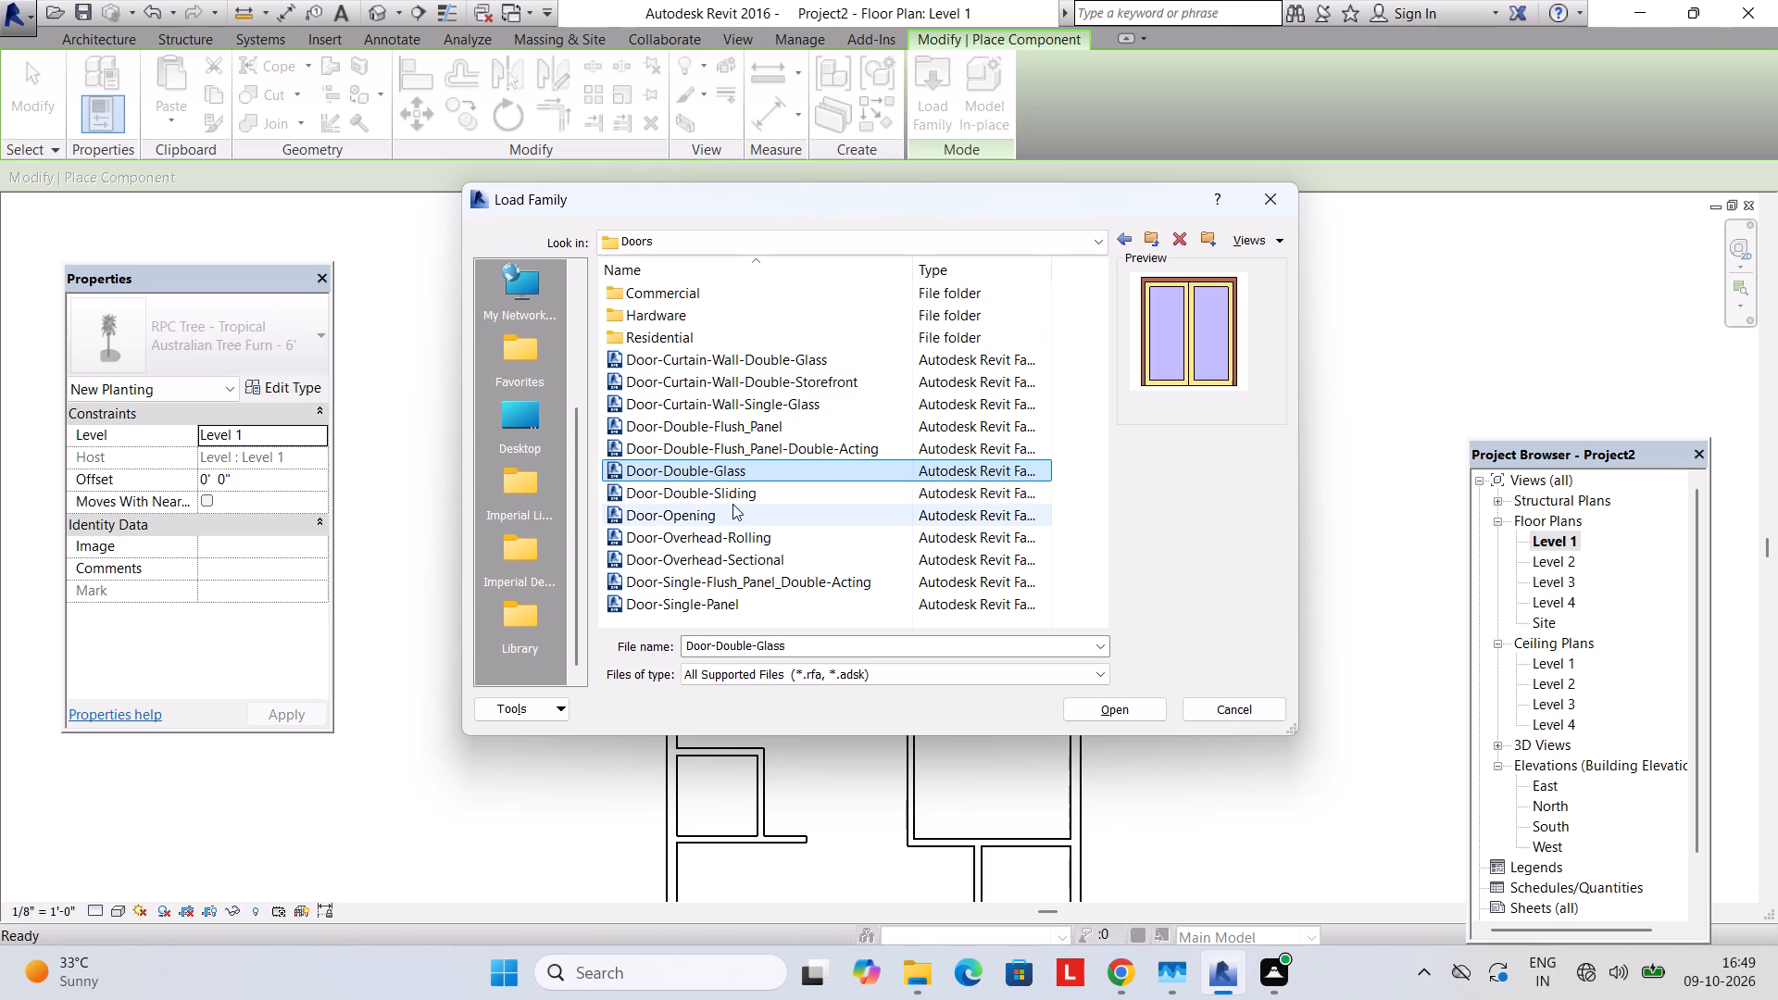
left_click(735, 538)
left_click(735, 571)
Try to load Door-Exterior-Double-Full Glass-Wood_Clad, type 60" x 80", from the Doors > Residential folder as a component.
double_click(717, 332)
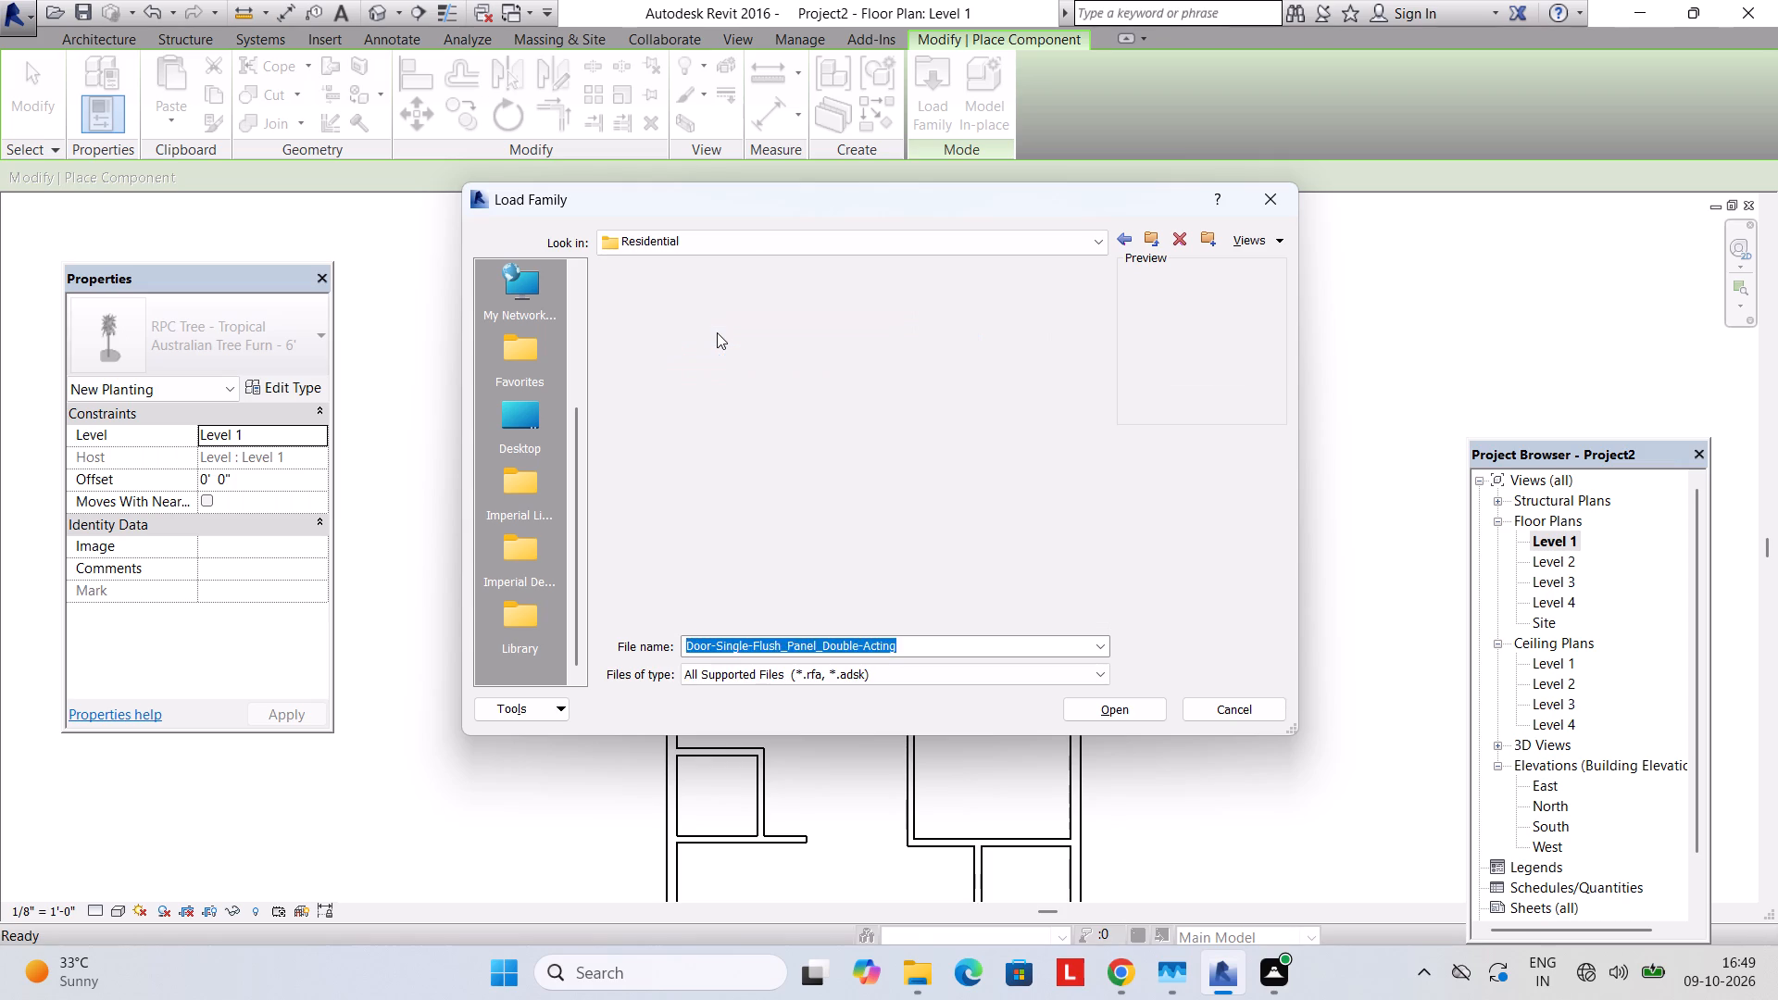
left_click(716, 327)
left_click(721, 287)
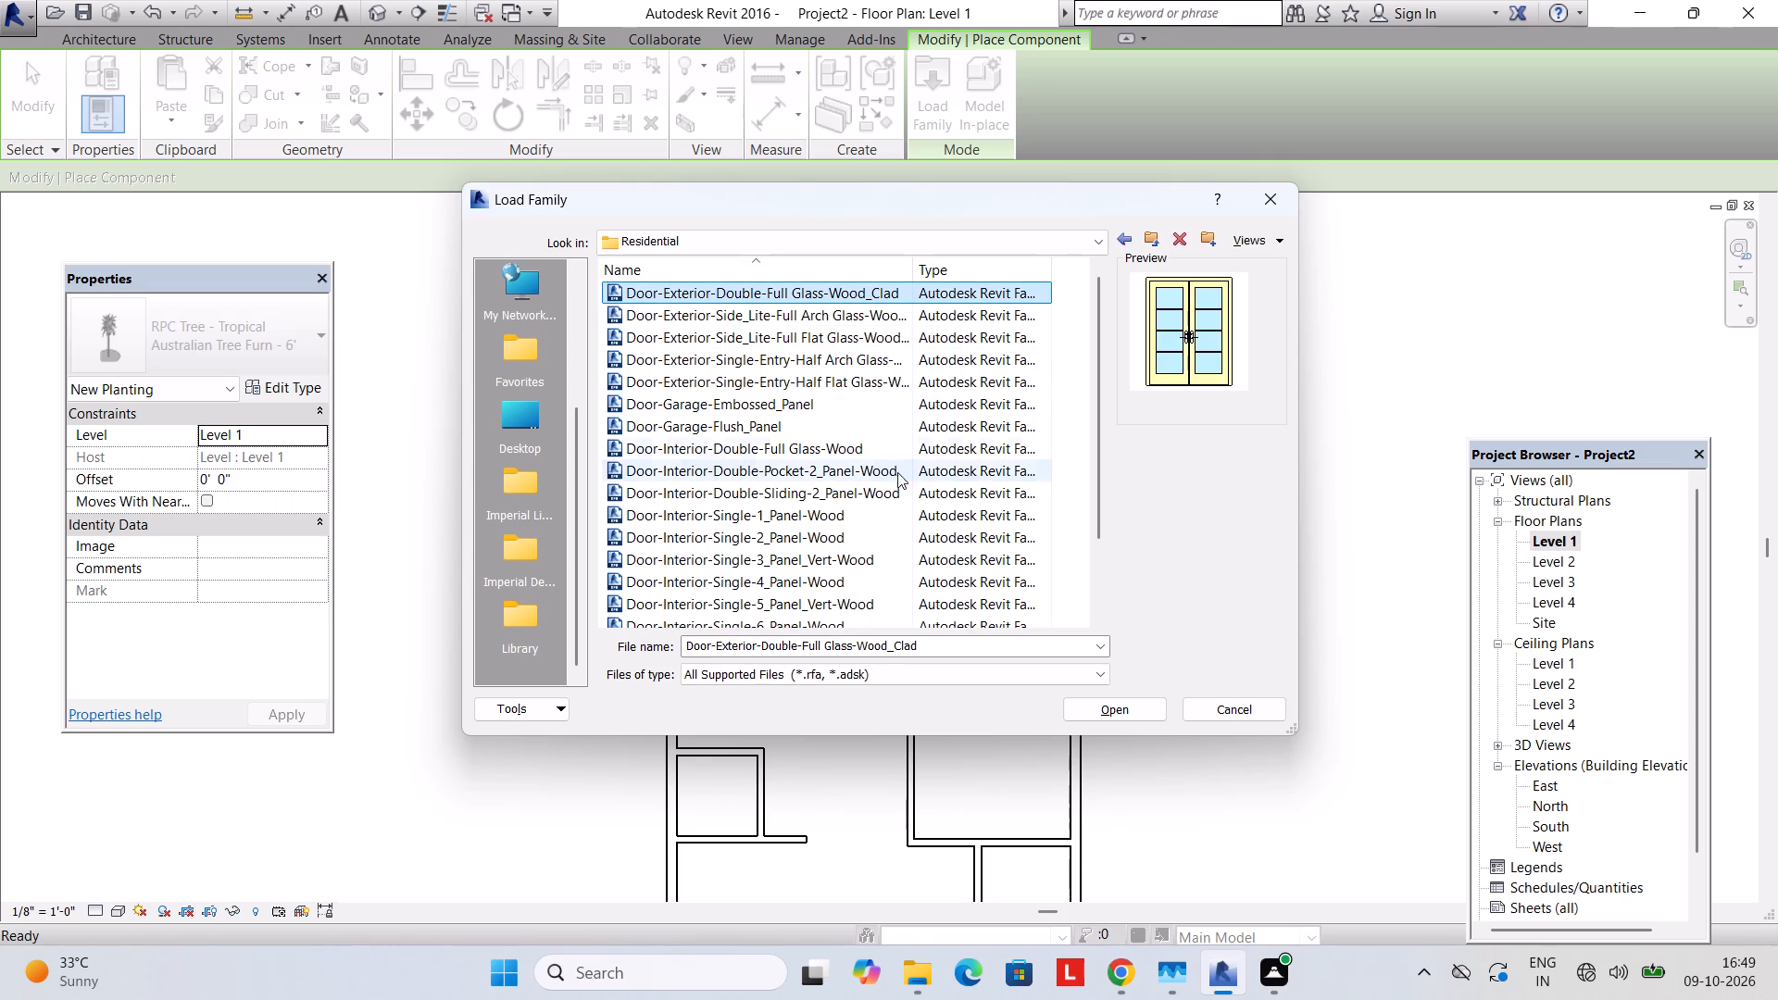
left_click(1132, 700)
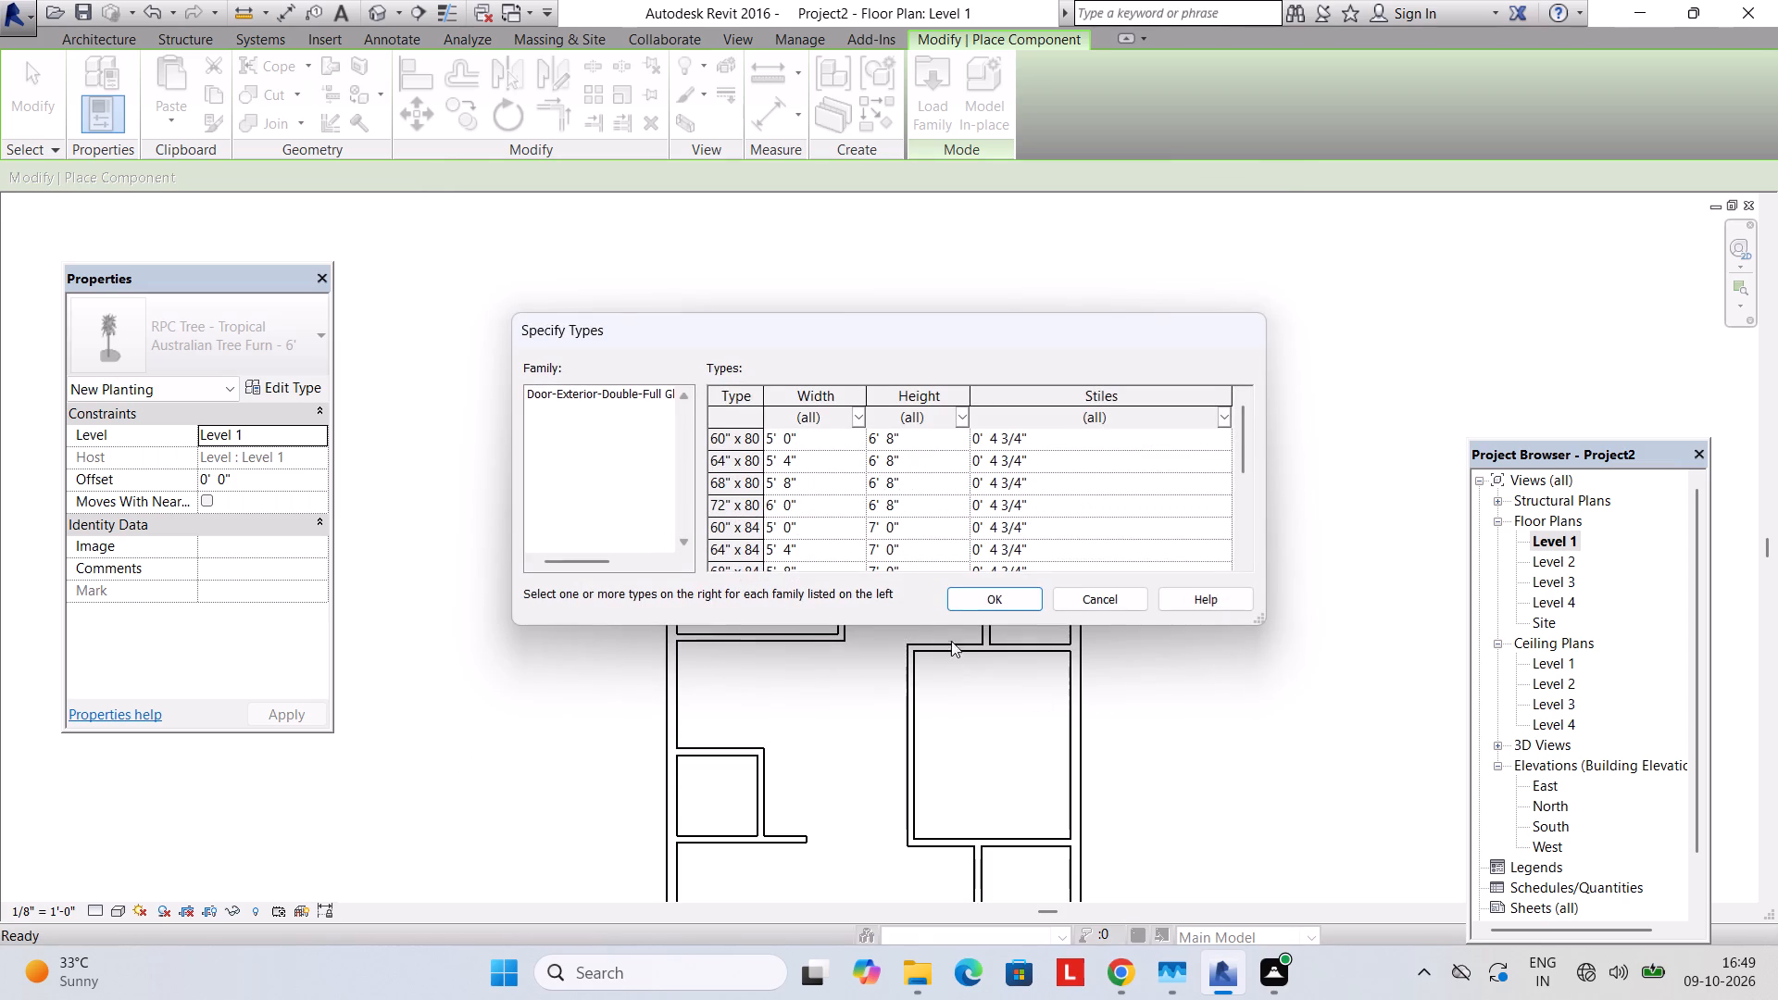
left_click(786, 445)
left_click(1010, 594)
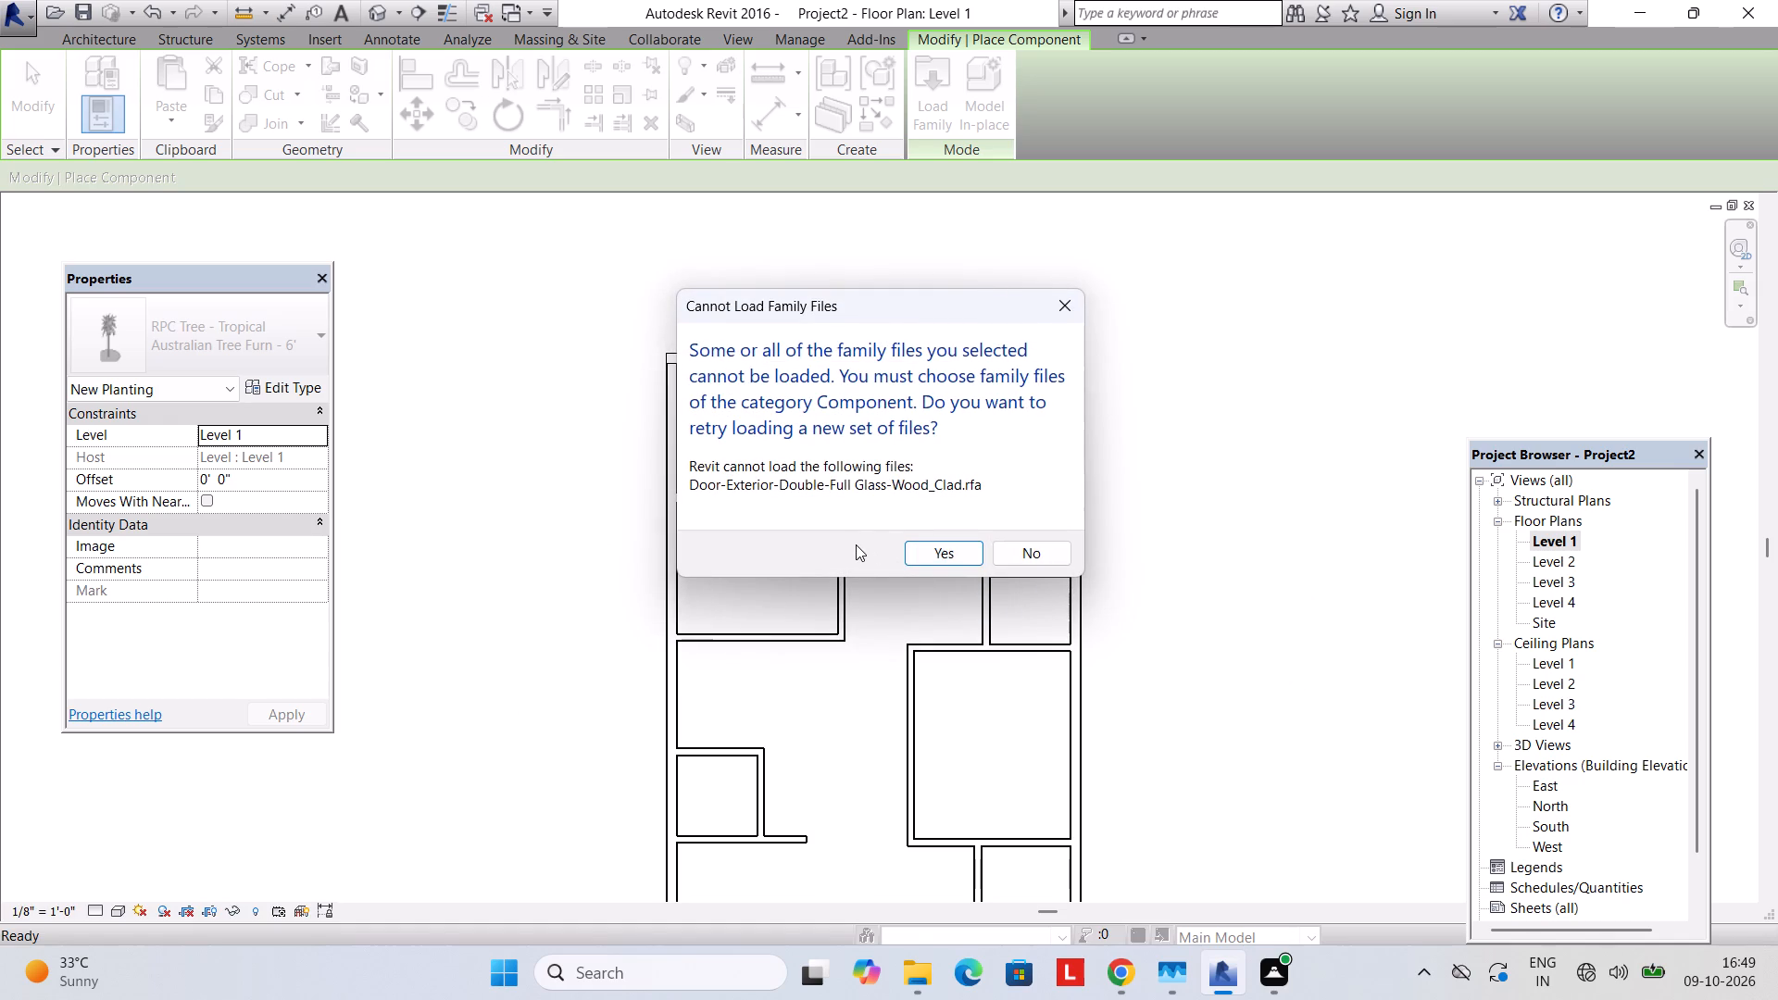
Retry the family loading and preview the recently used families in the load history, especially the exterior and interior doors.
left_click(927, 559)
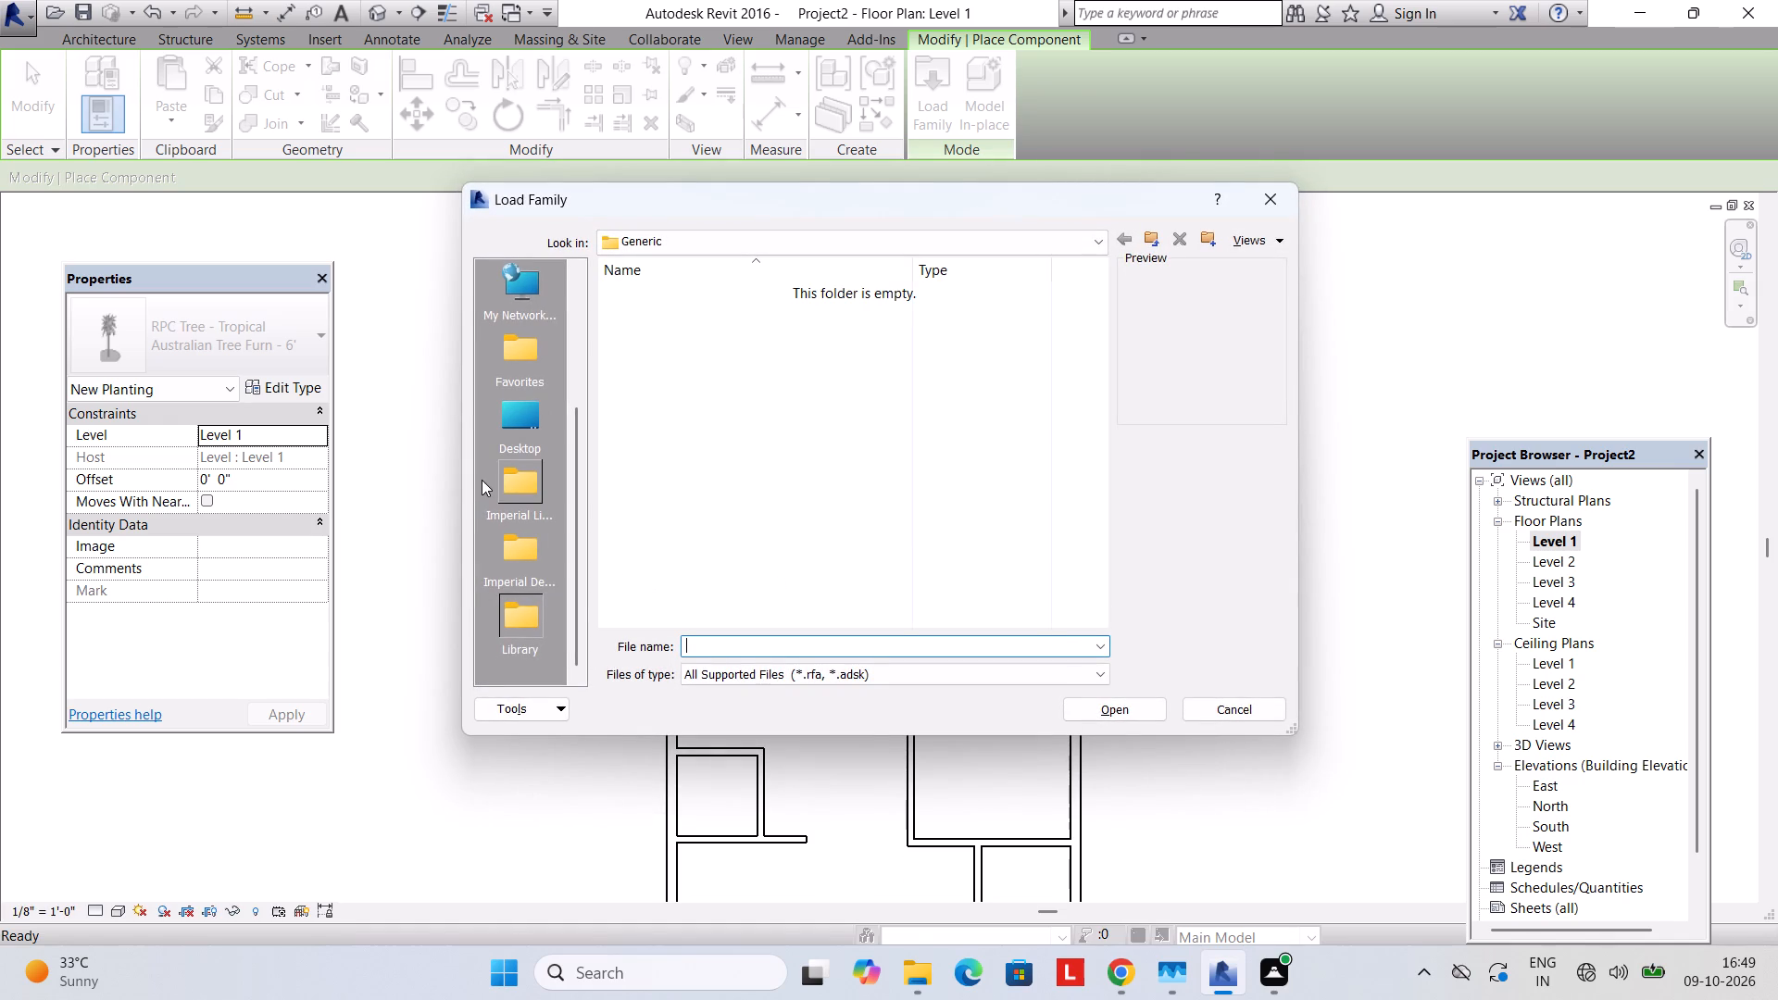
scroll(494, 476, "down", 3)
scroll(500, 485, "up", 5)
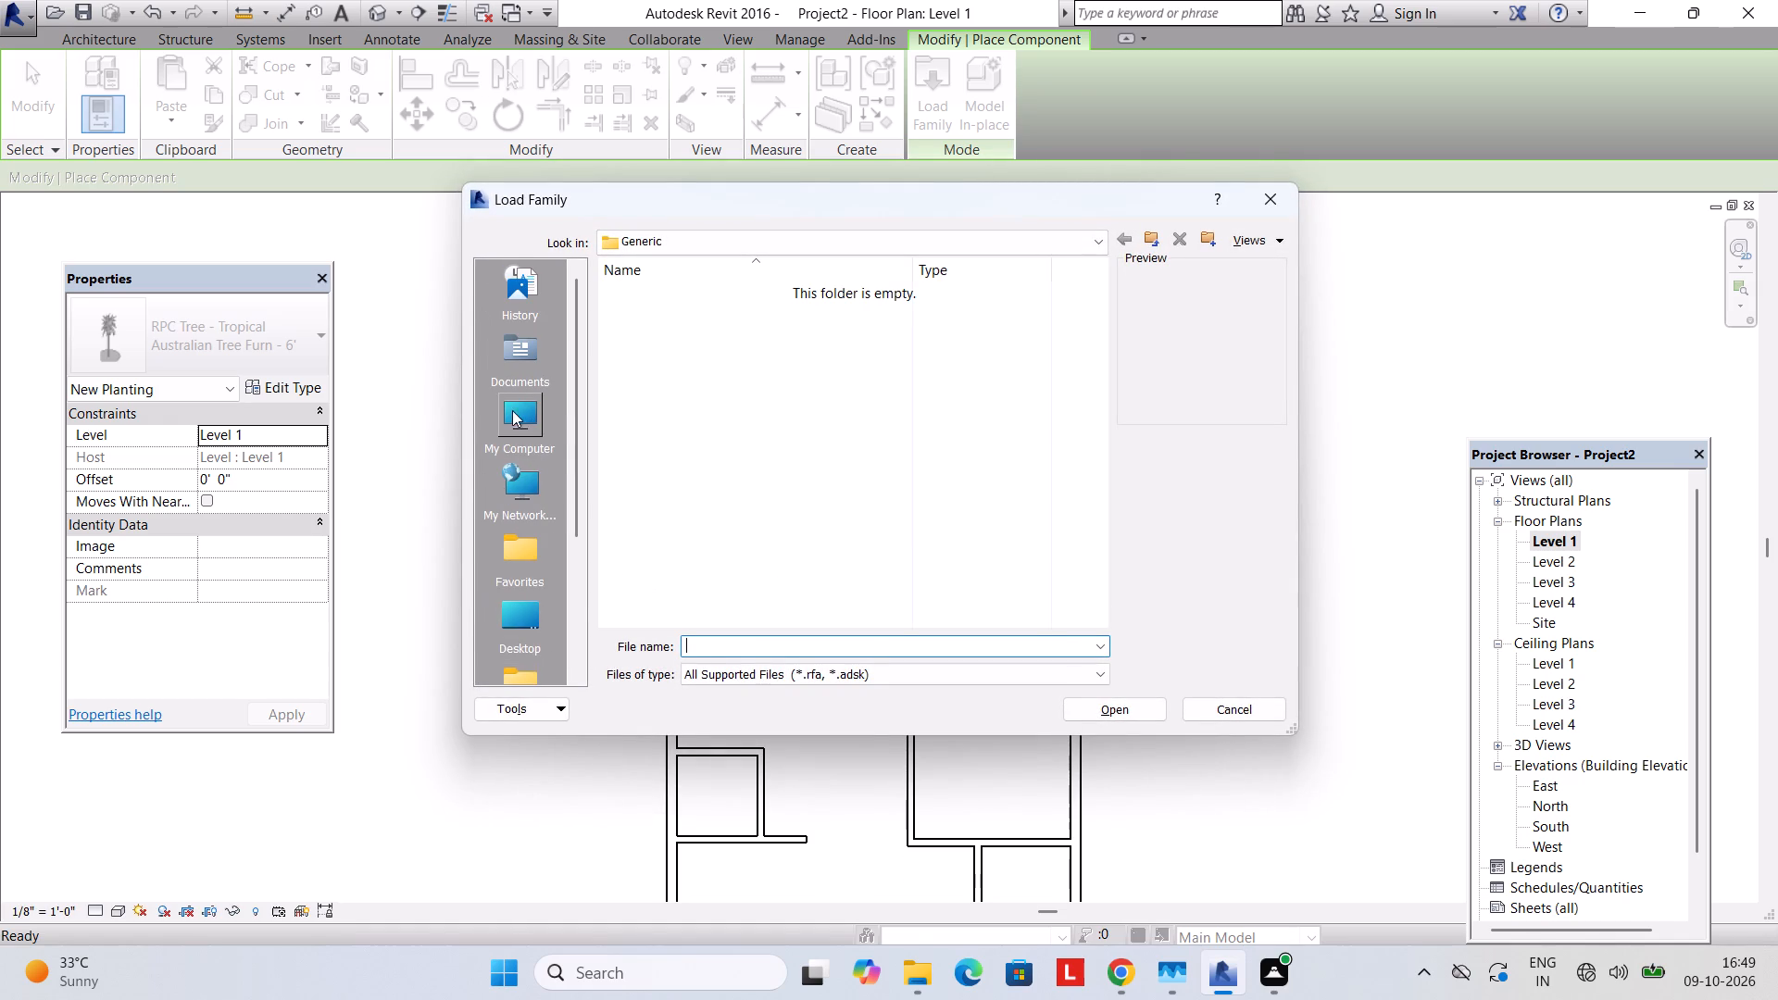
double_click(510, 297)
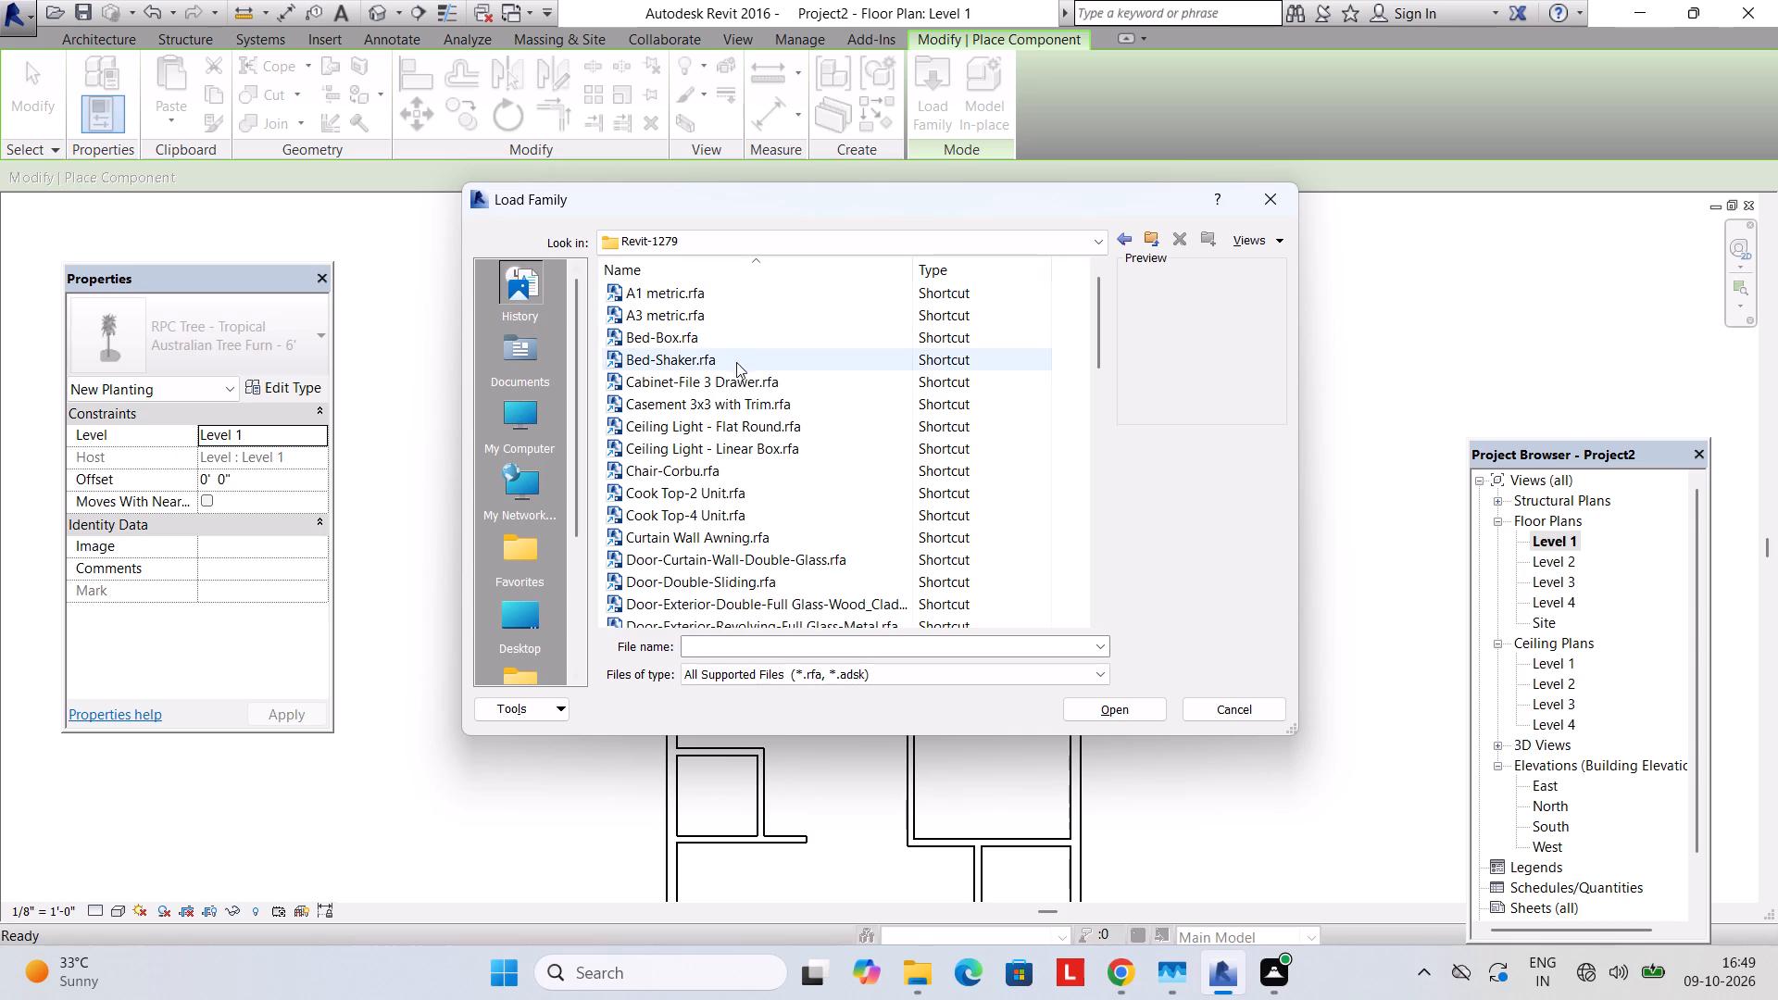
left_click(717, 338)
left_click(715, 380)
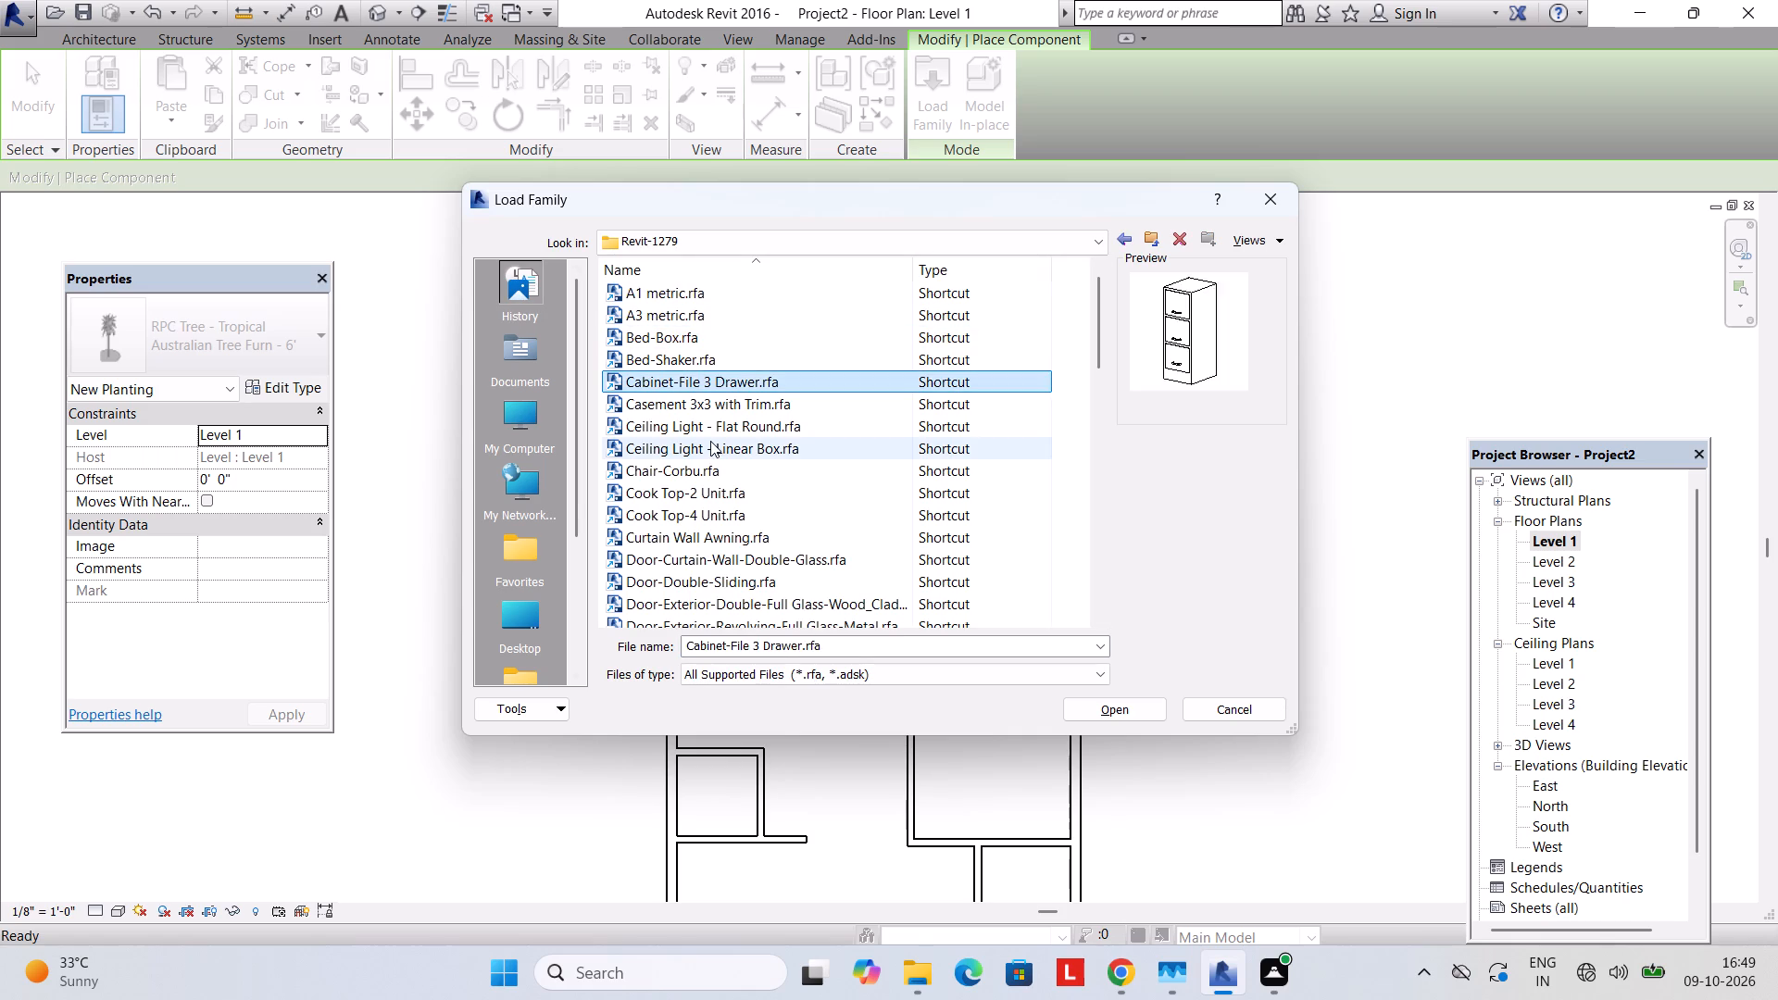
left_click(710, 441)
scroll(707, 524, "down", 2)
left_click(720, 485)
left_click(719, 520)
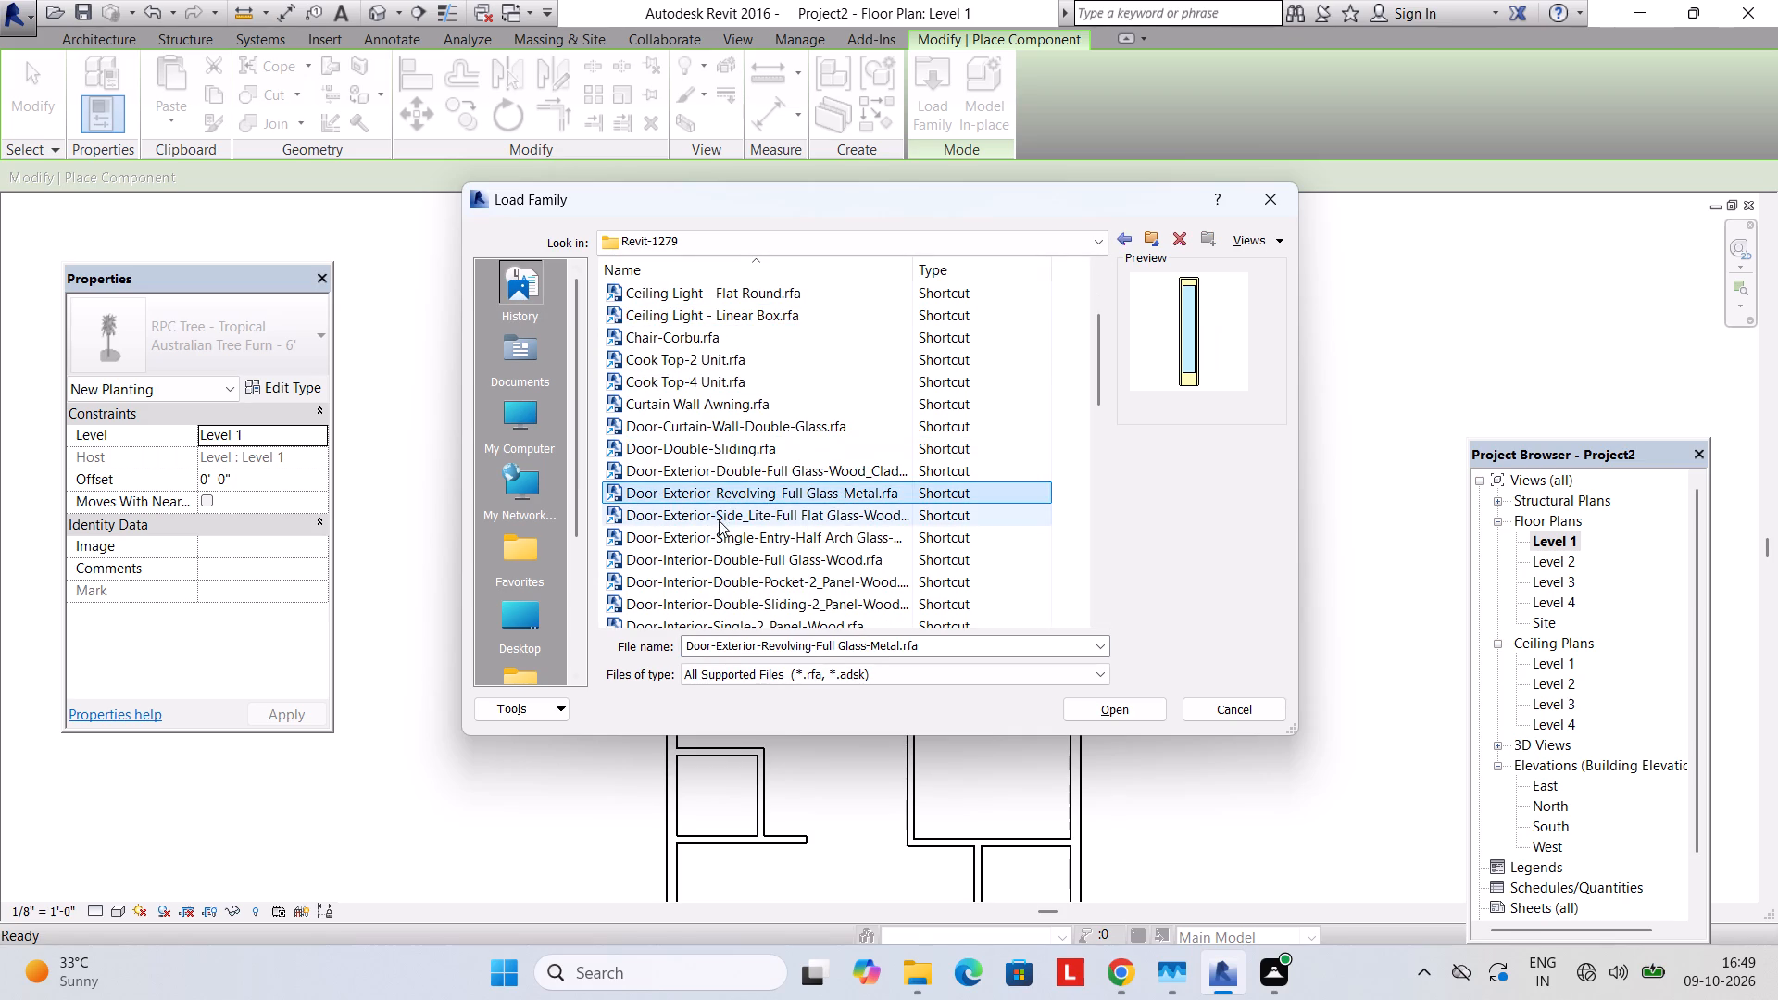
left_click(724, 535)
left_click(727, 557)
left_click(726, 591)
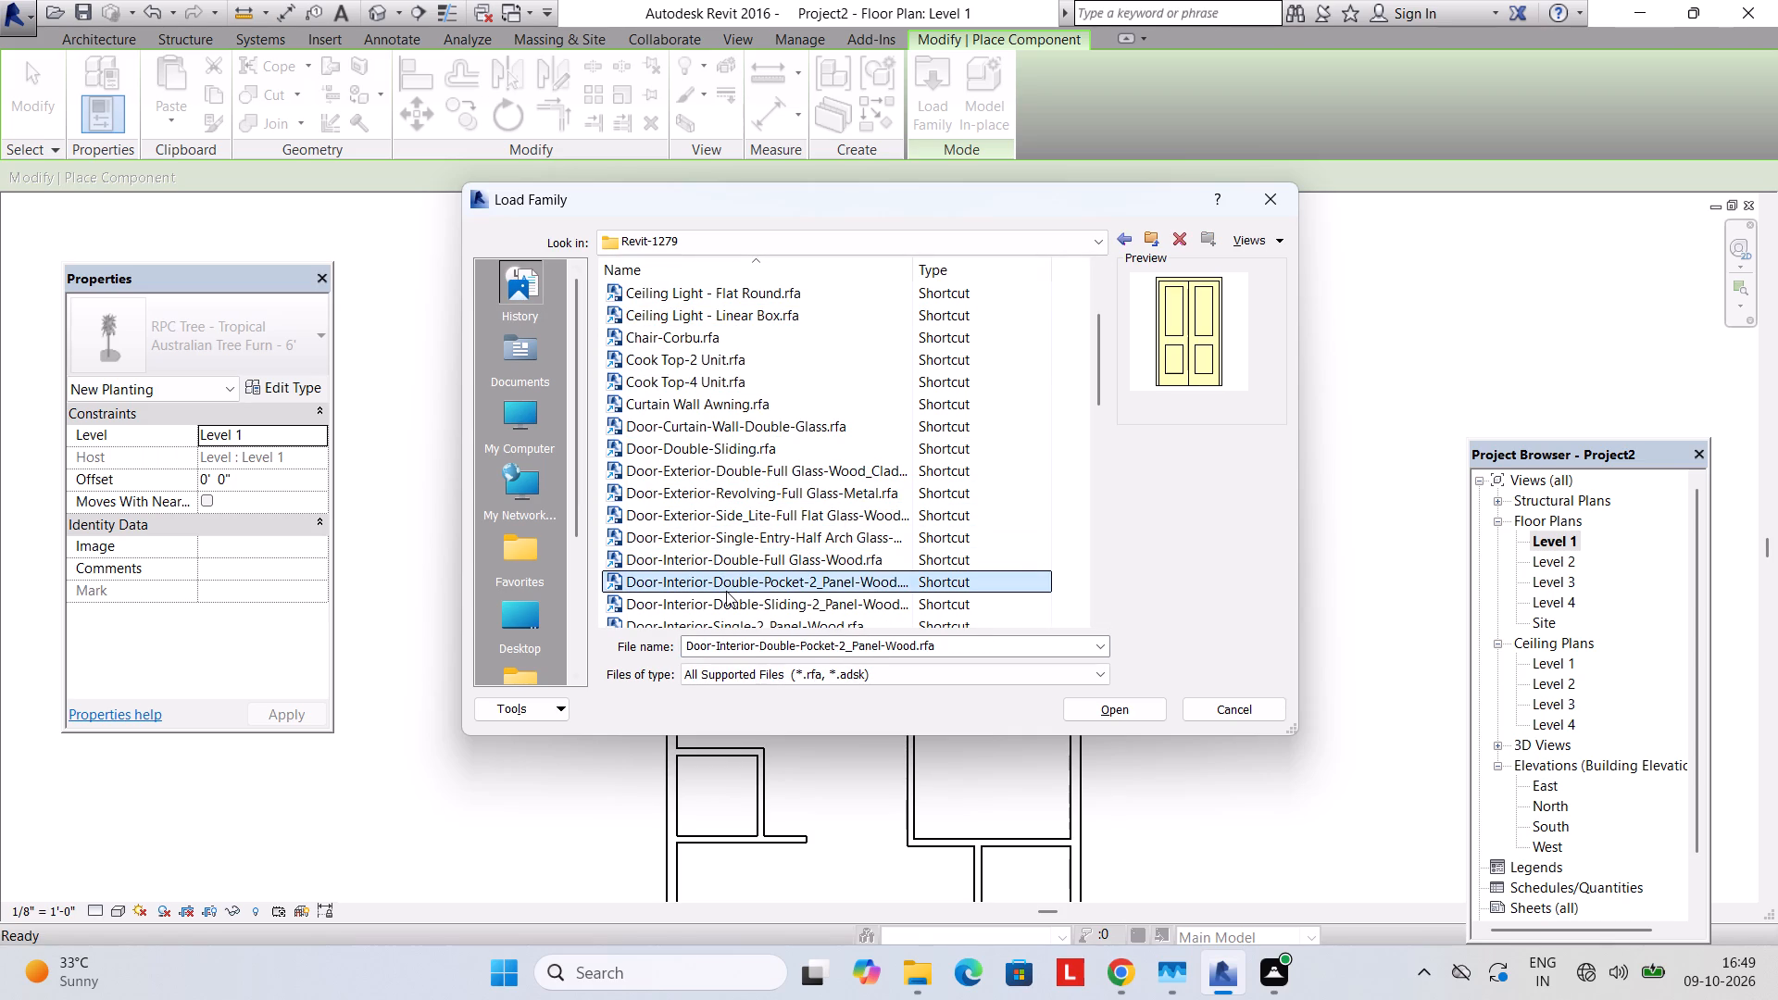
scroll(726, 591, "down", 1)
left_click(776, 533)
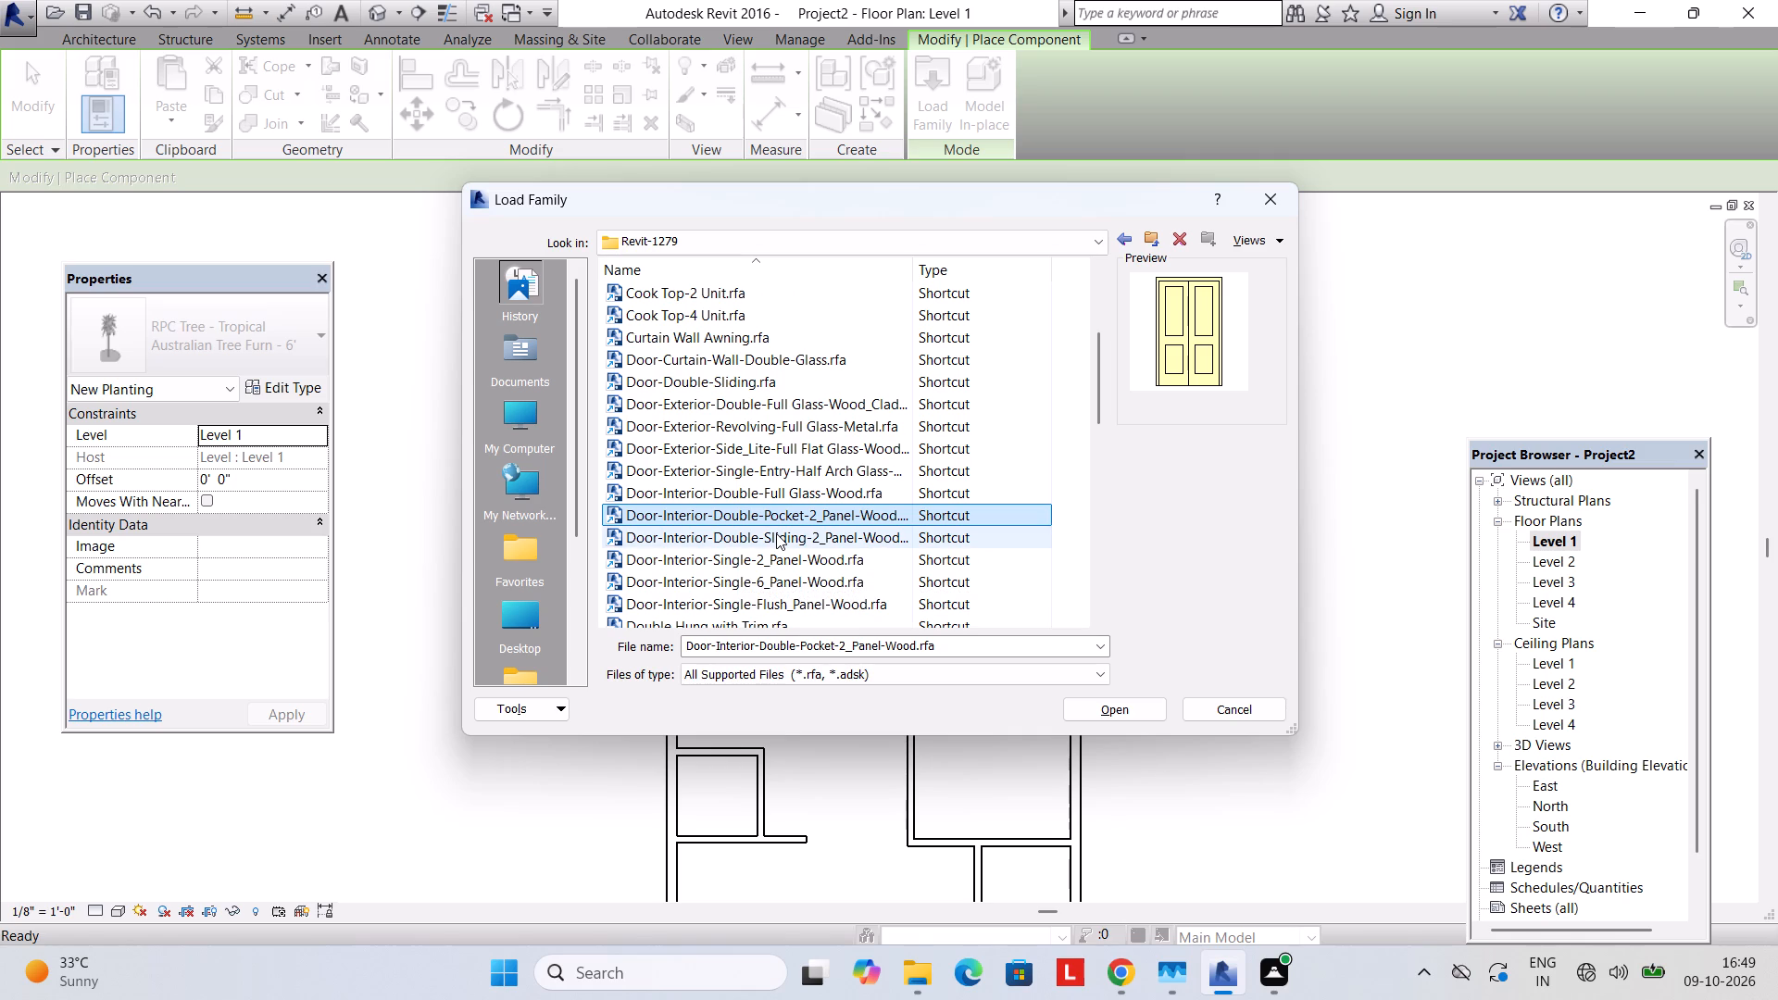
left_click(773, 561)
left_click(779, 541)
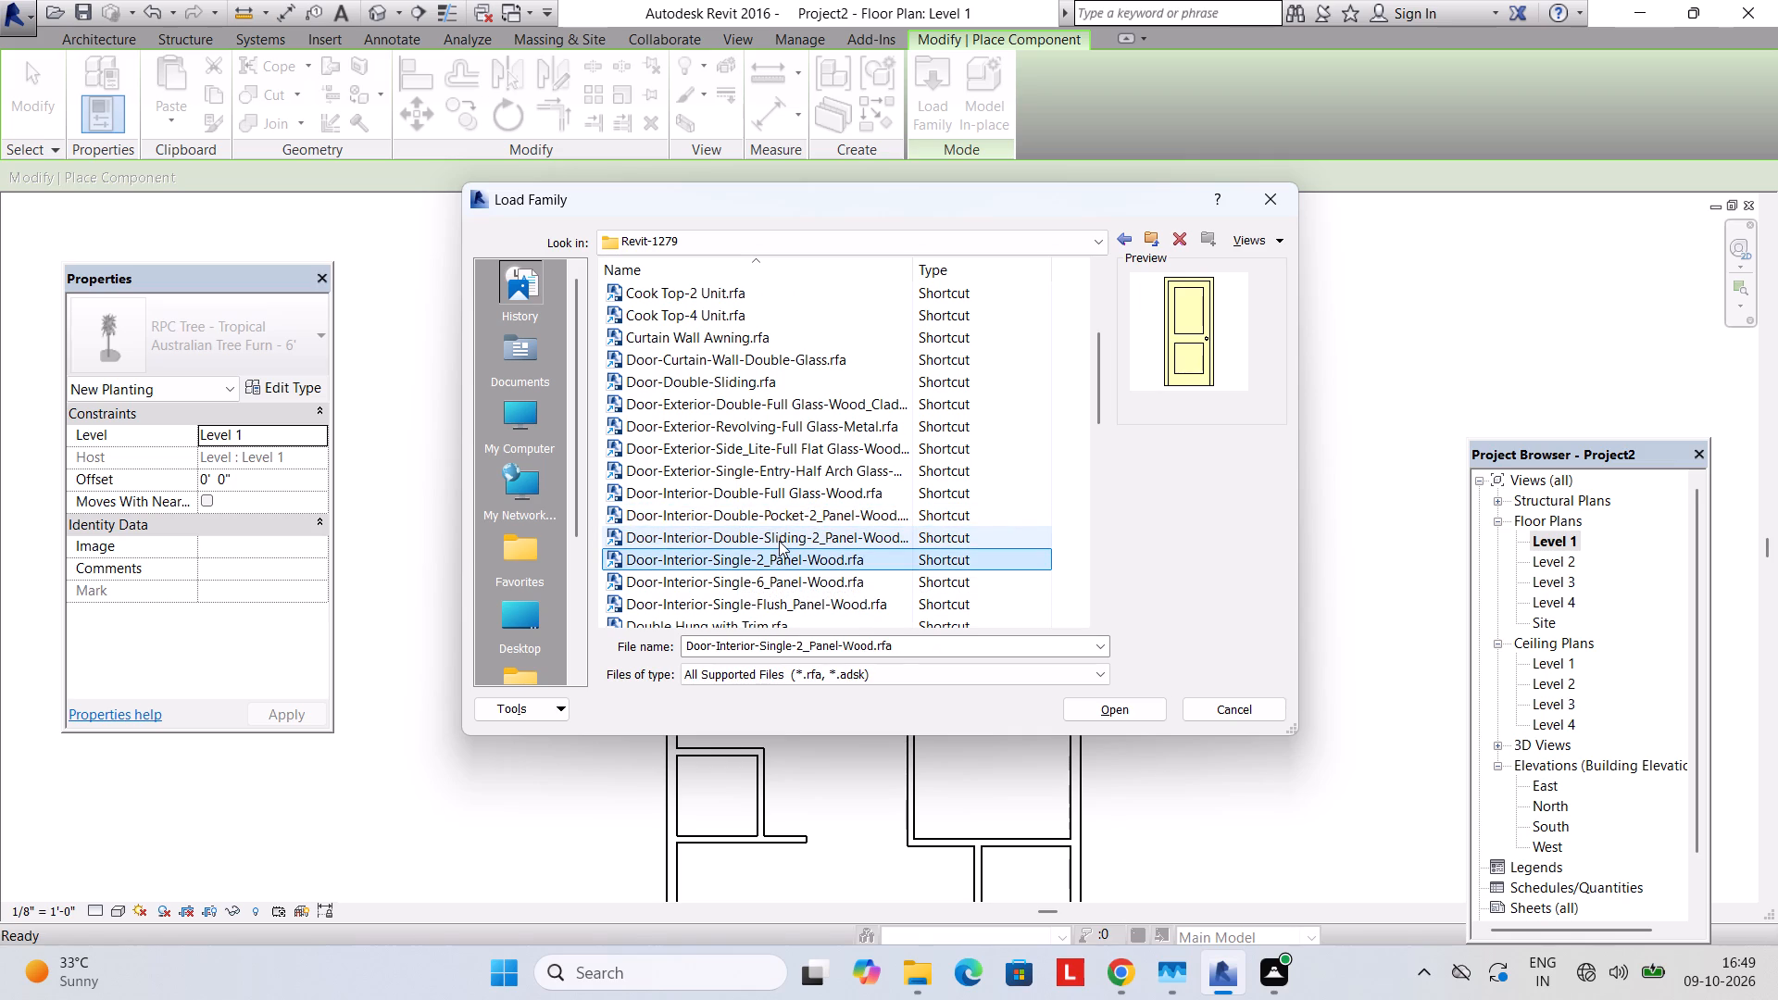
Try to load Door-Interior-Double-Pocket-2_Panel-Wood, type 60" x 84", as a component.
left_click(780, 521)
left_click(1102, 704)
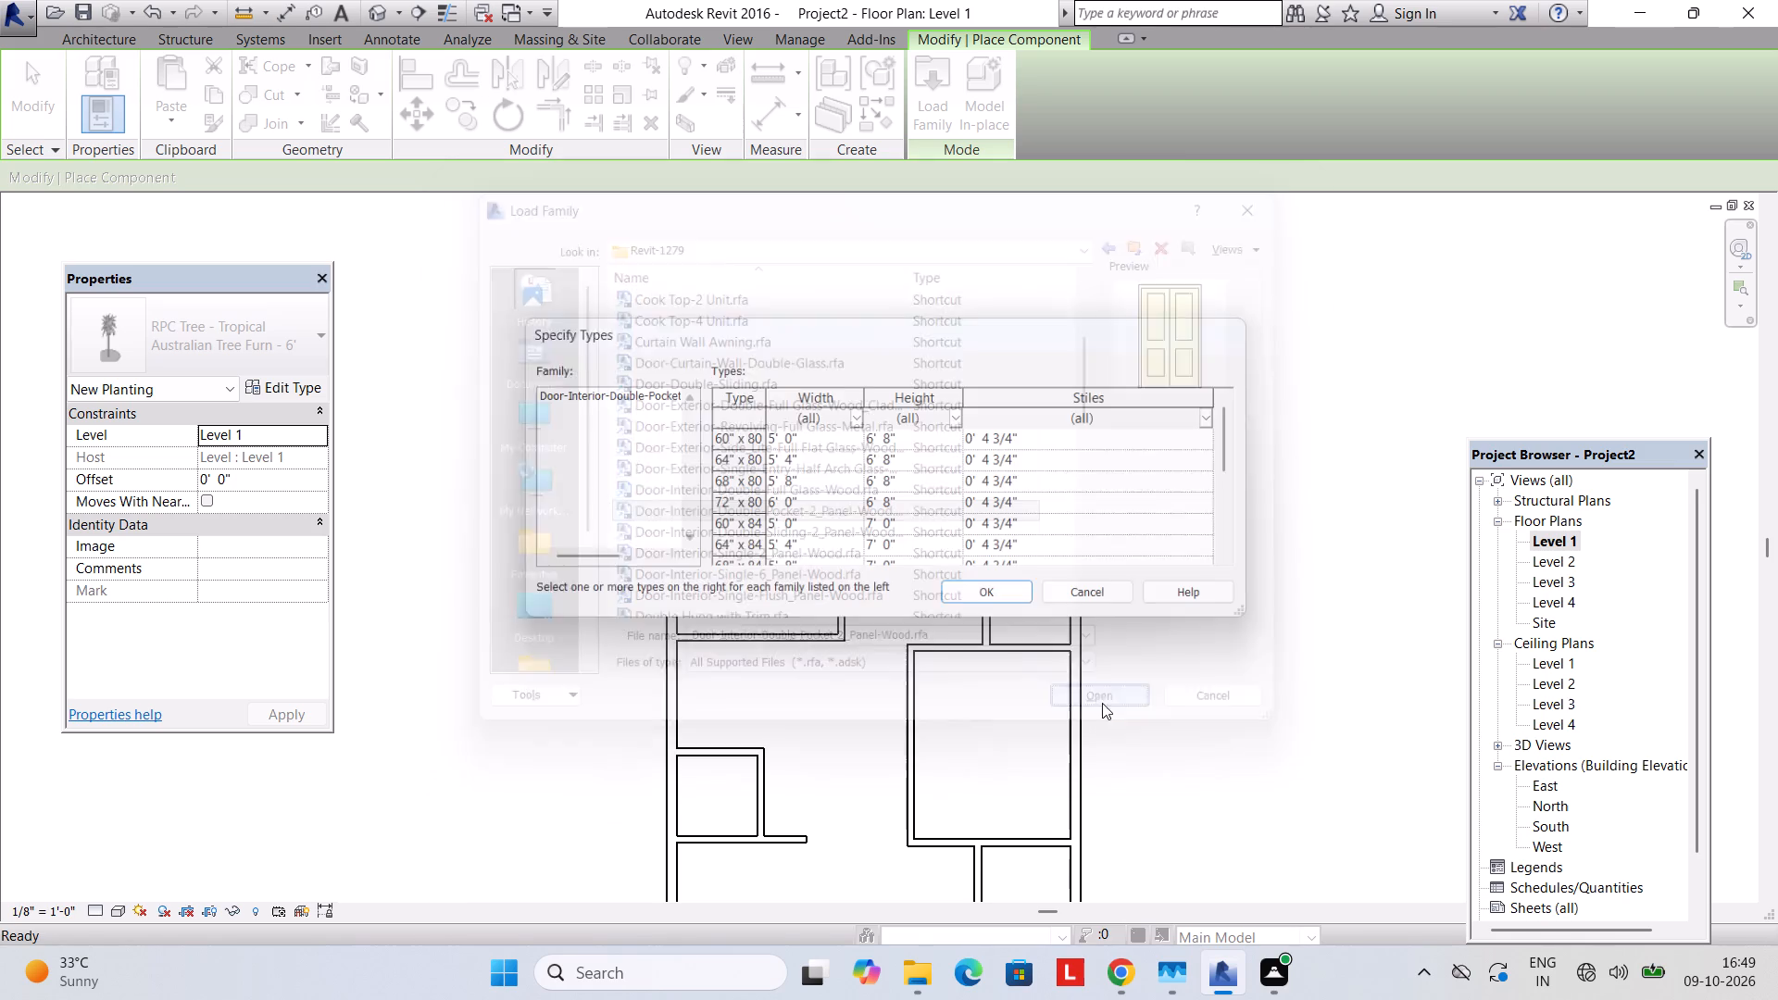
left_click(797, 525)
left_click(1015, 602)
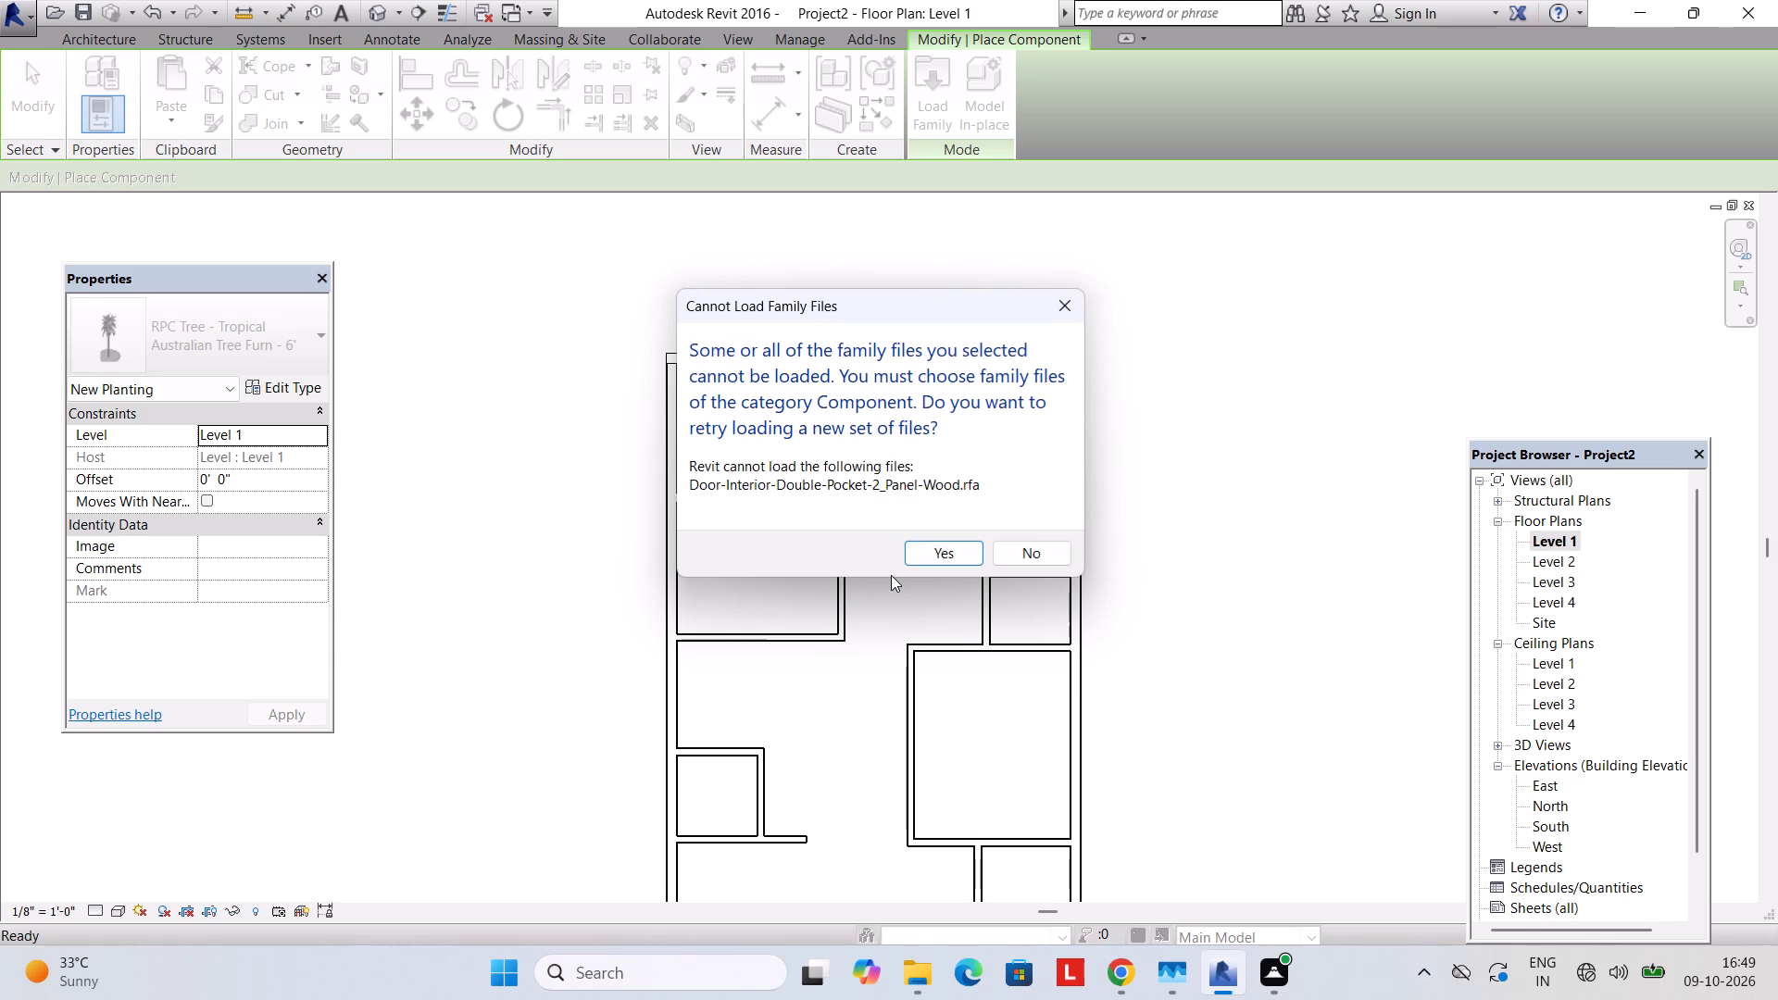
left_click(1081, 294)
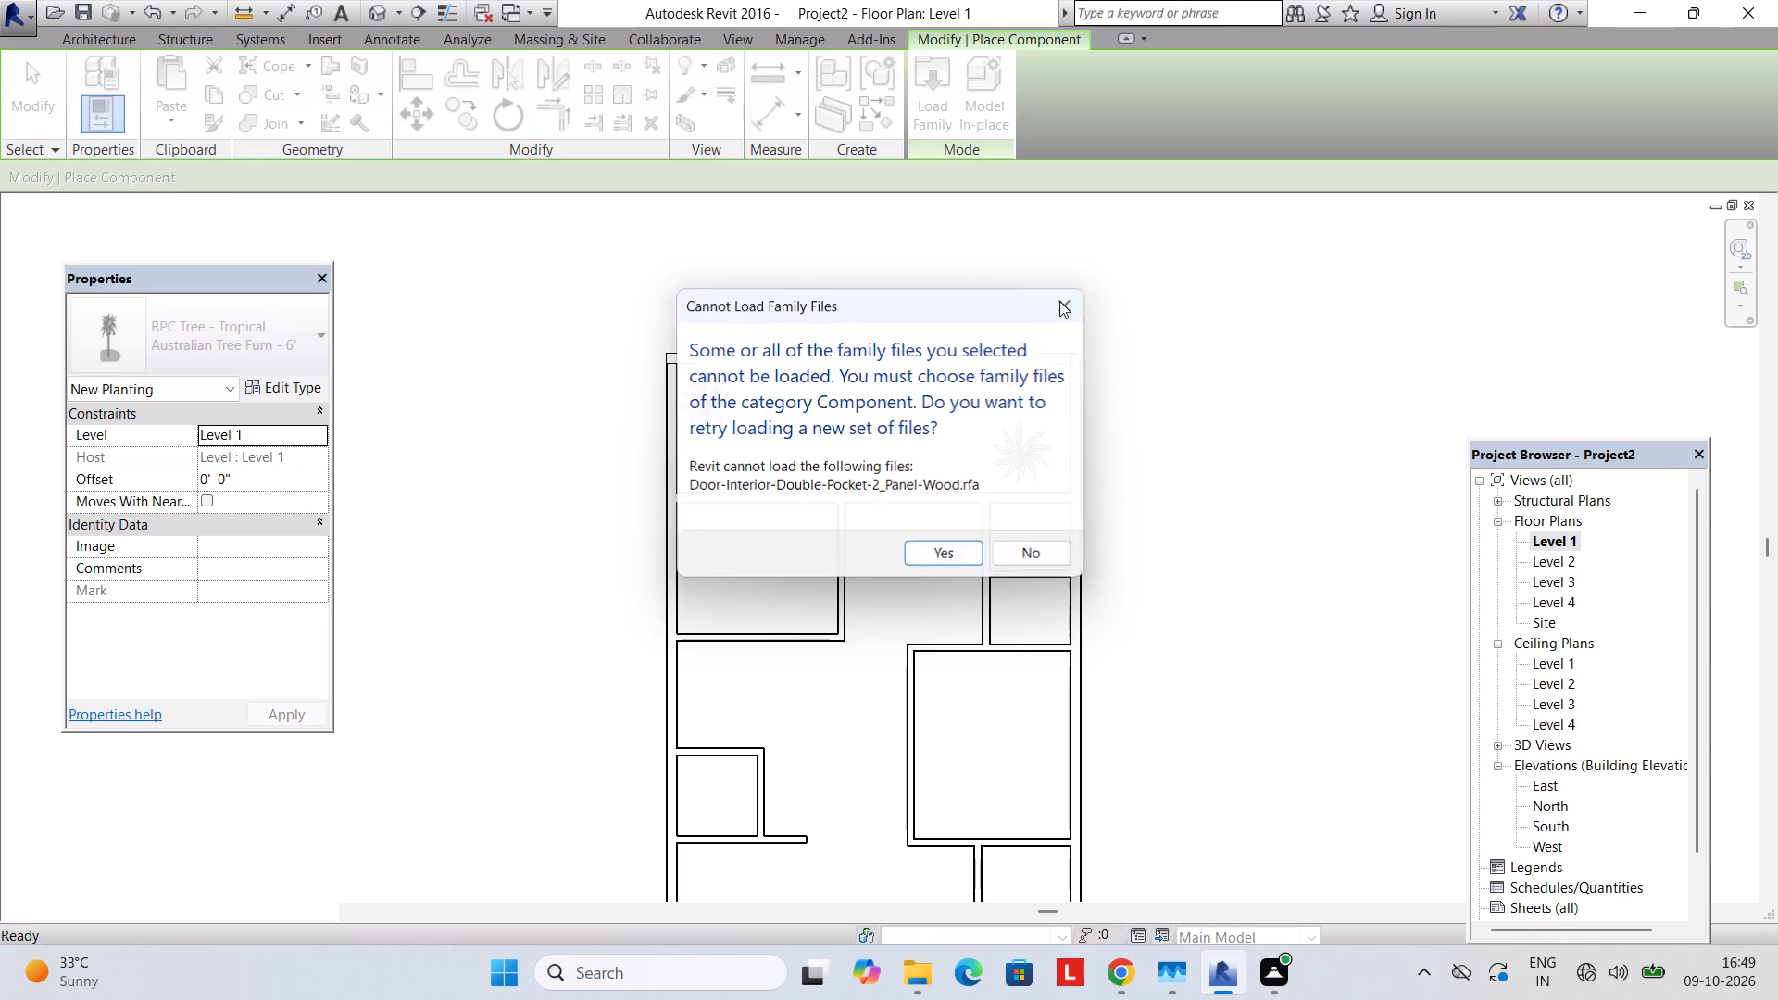
Search the available component types for "door" and leave component placement.
left_click(182, 344)
scroll(242, 587, "down", 7)
scroll(247, 597, "up", 6)
scroll(242, 464, "up", 12)
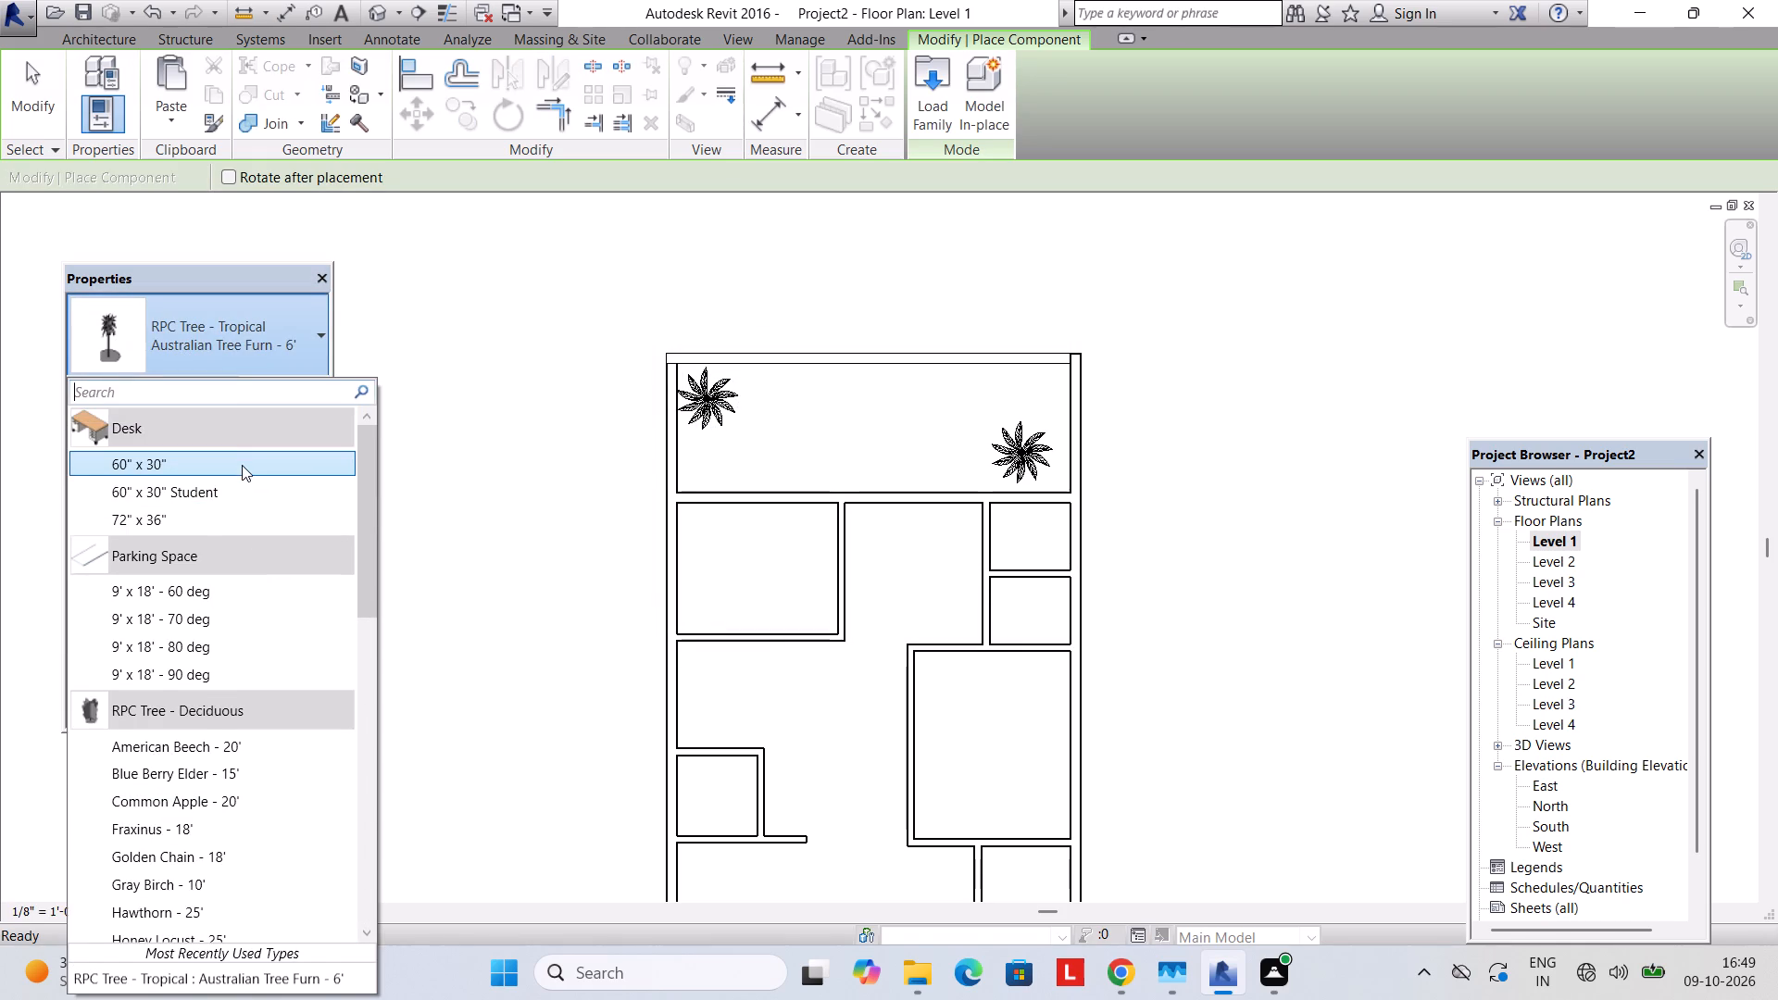
left_click(232, 389)
type("door")
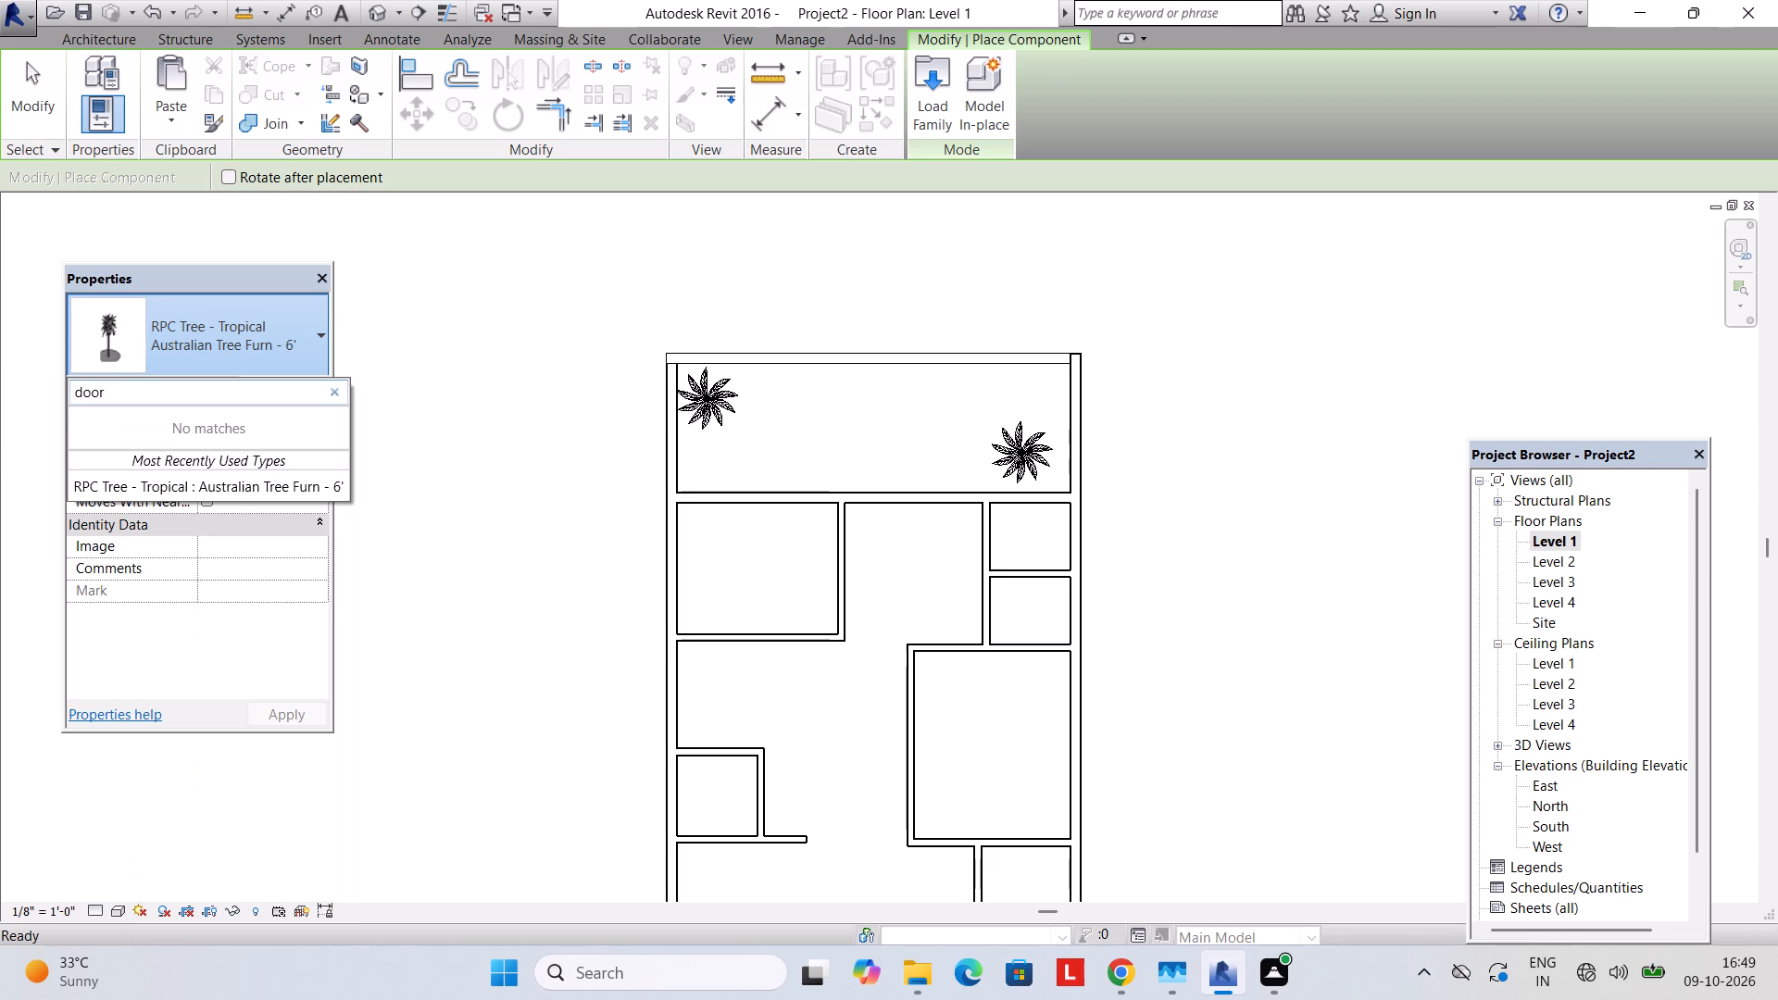
key("Escape")
key("Escape")
Start placing a door and duplicate the Single-Flush 36" x 84" type under the name "double dooe".
type("dr")
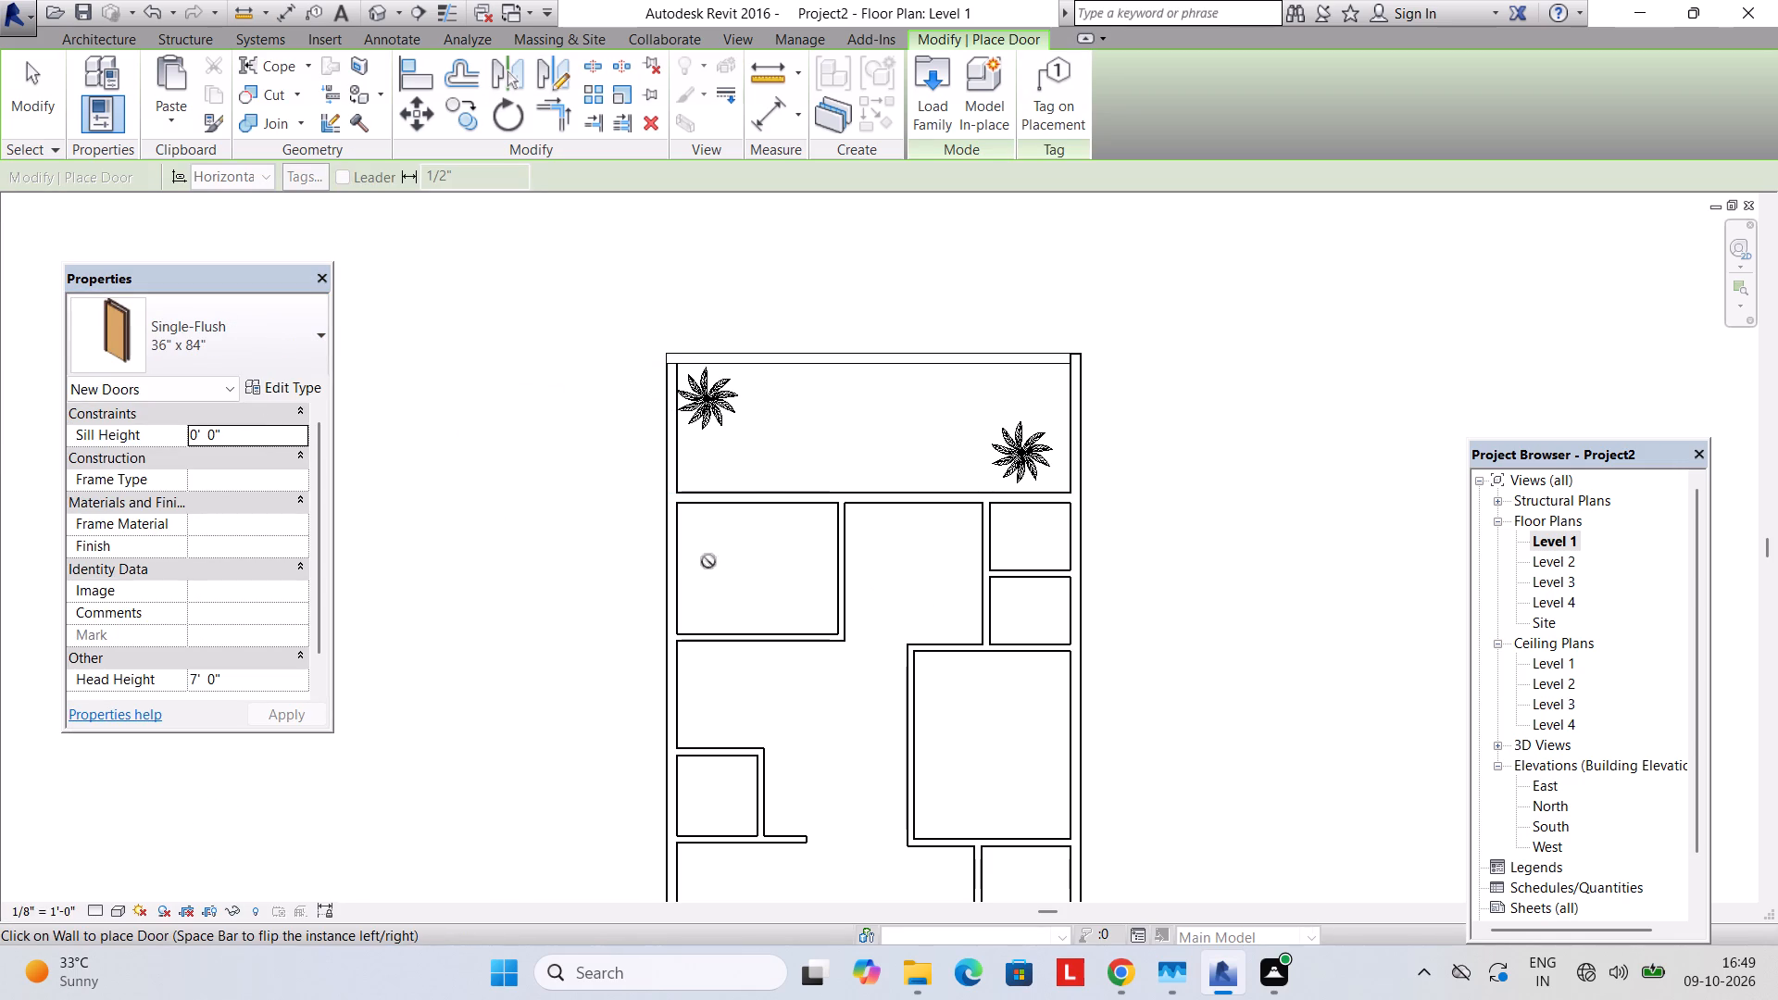
left_click(293, 385)
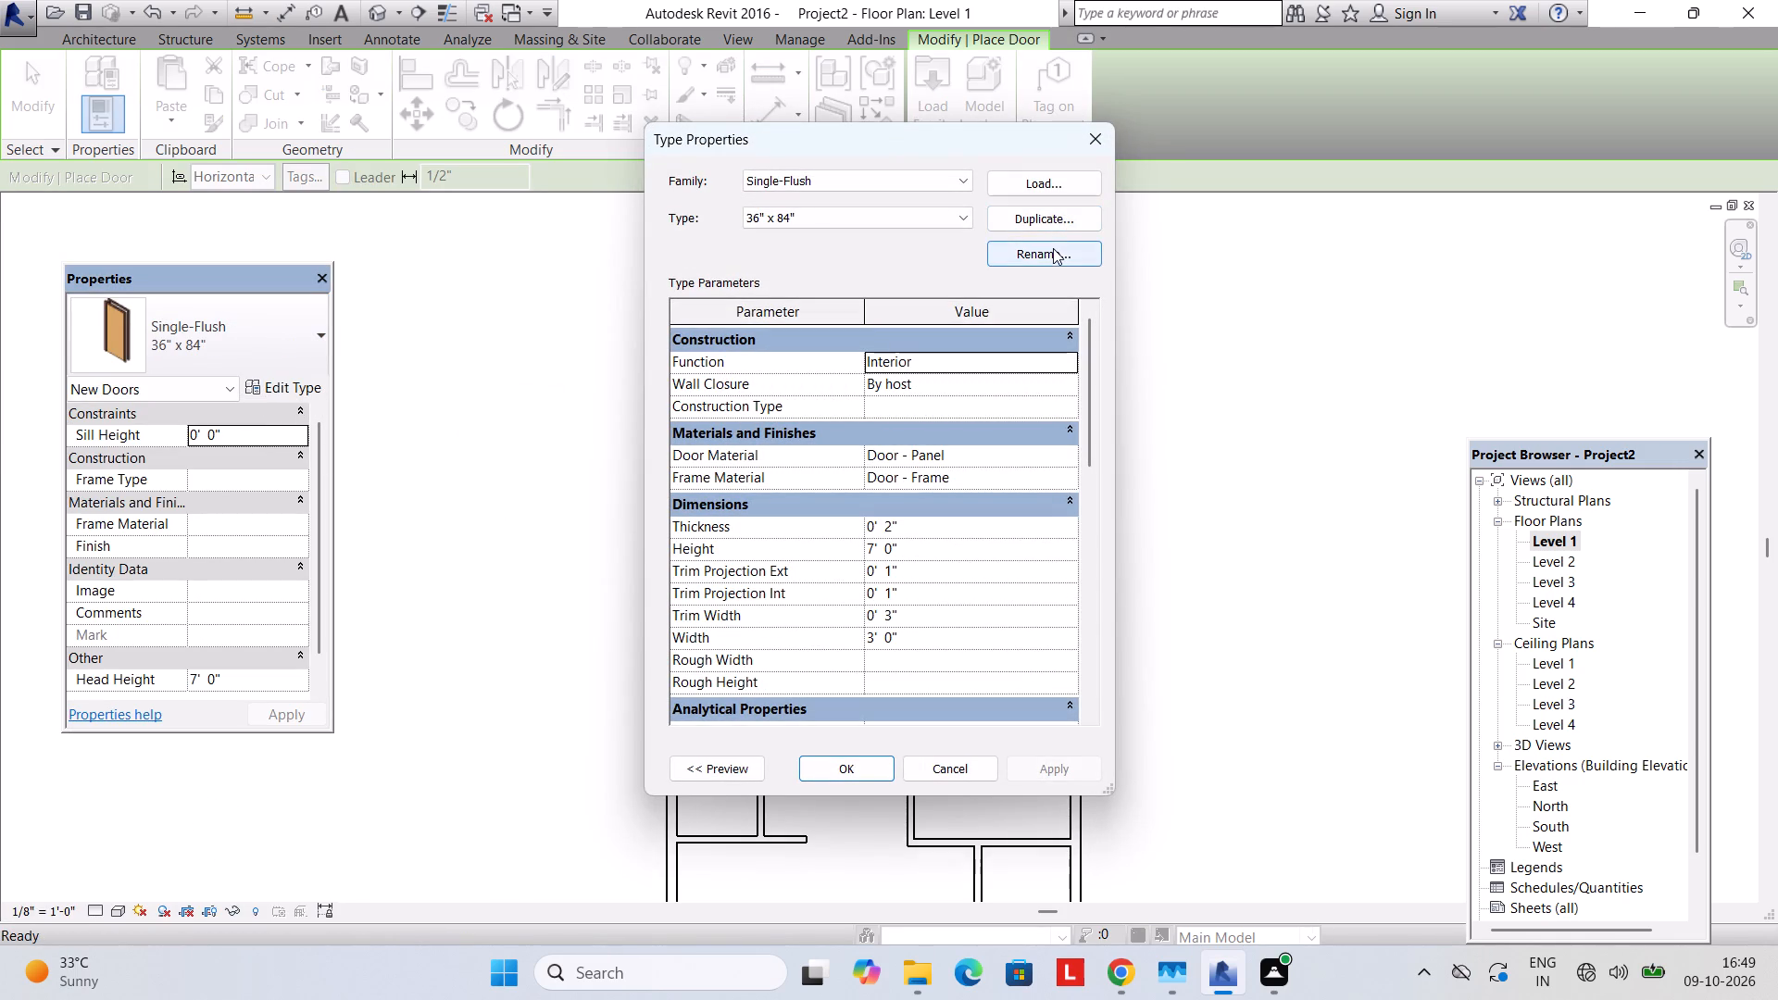
left_click(1050, 219)
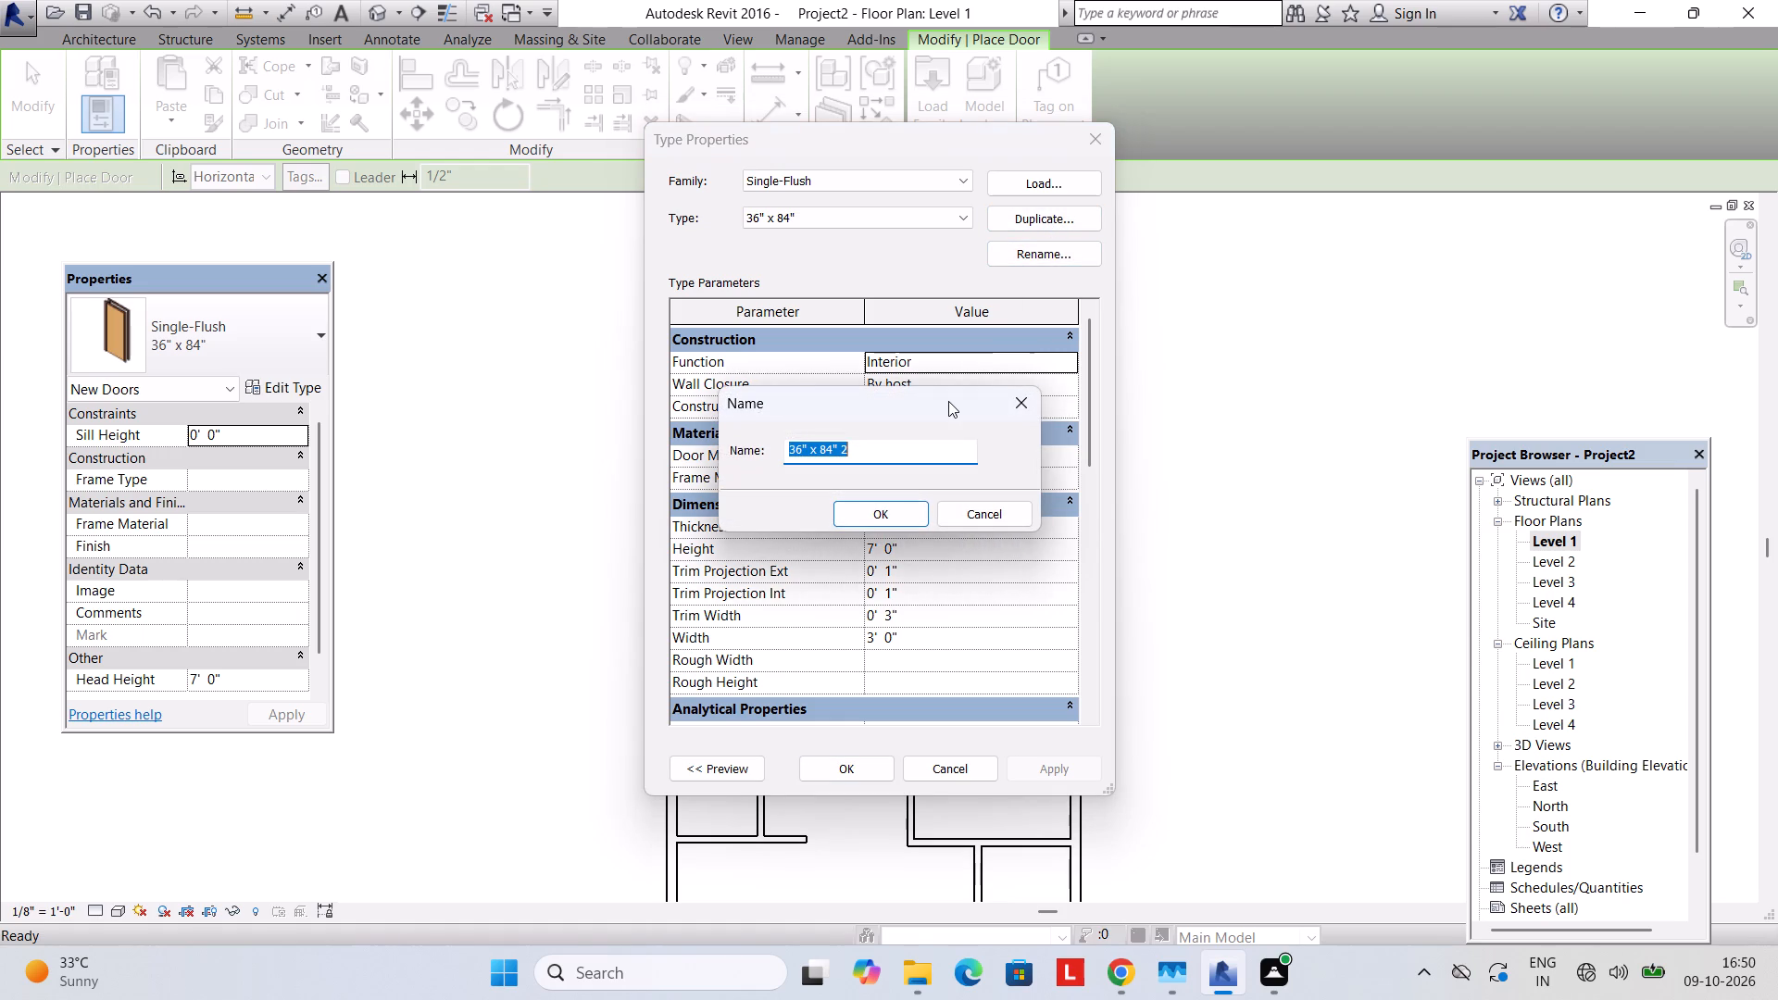
key("BackSpace")
type("double")
key("space")
type("dooe")
key("Return")
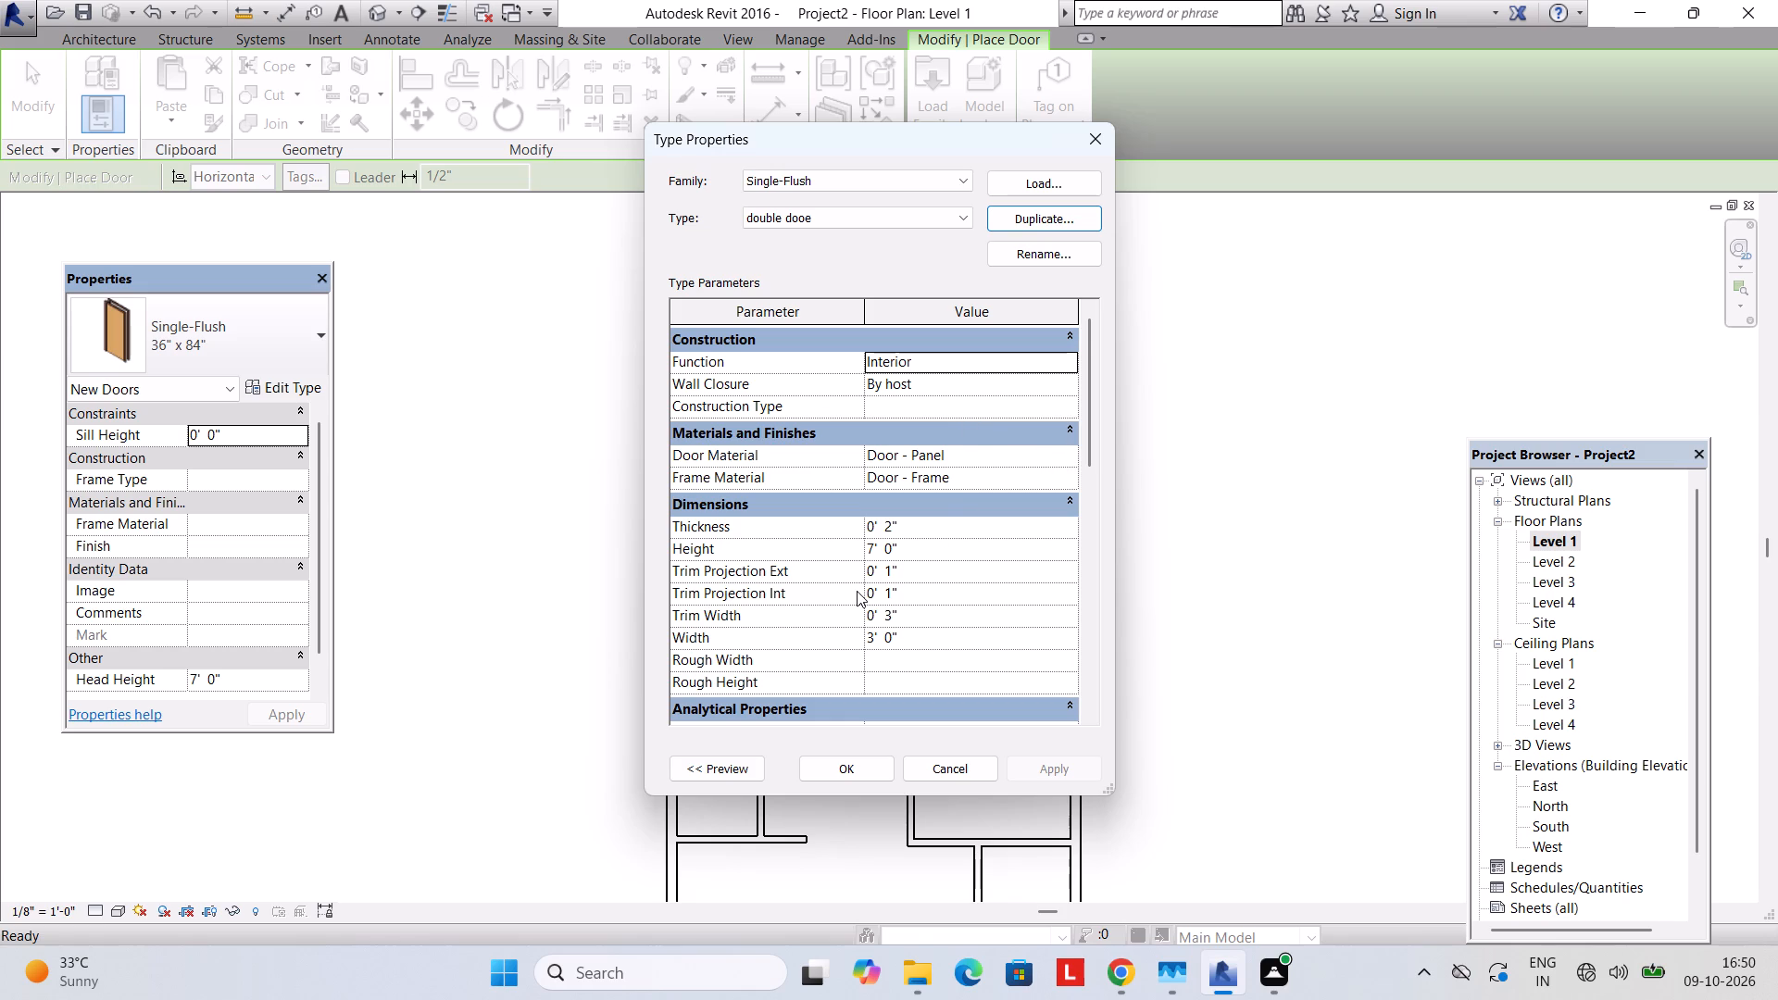
Set the width of the Single-Flush "double dooe" type to 5' and accept its type properties.
scroll(857, 591, "down", 1)
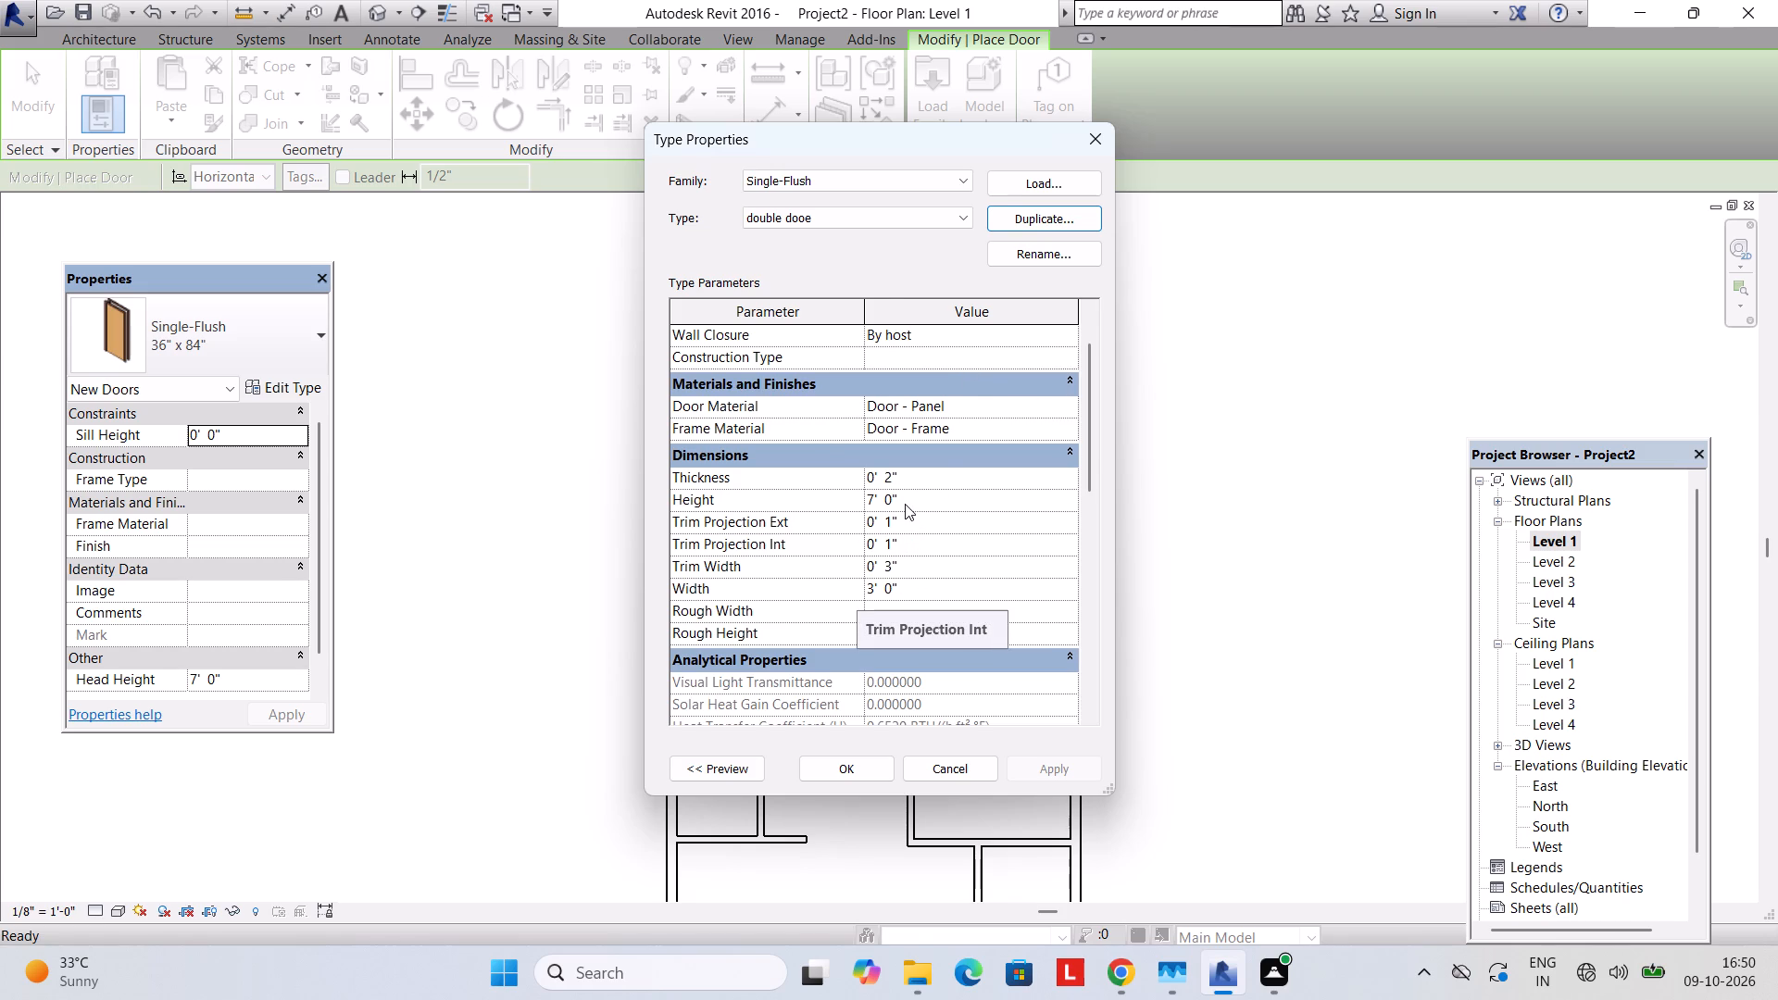
left_click(908, 582)
left_click_drag(908, 582, 823, 585)
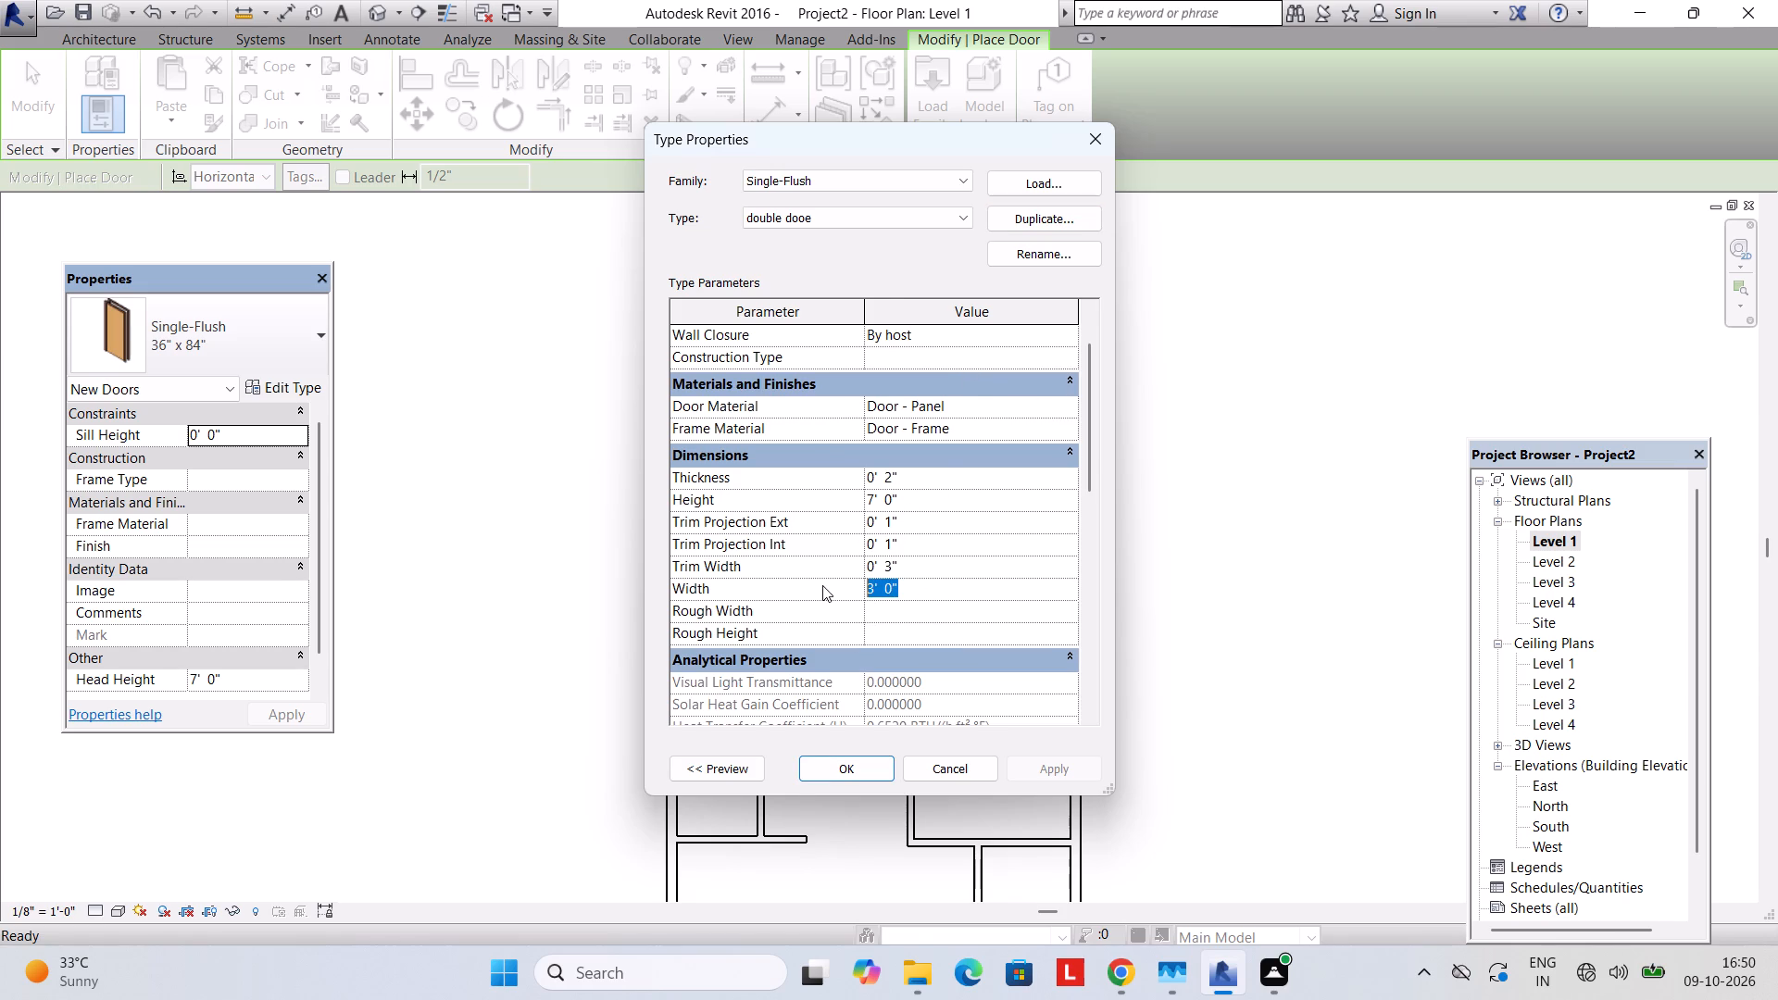
type("56'")
key("BackSpace")
key("BackSpace")
key("apostrophe")
scroll(826, 565, "up", 5)
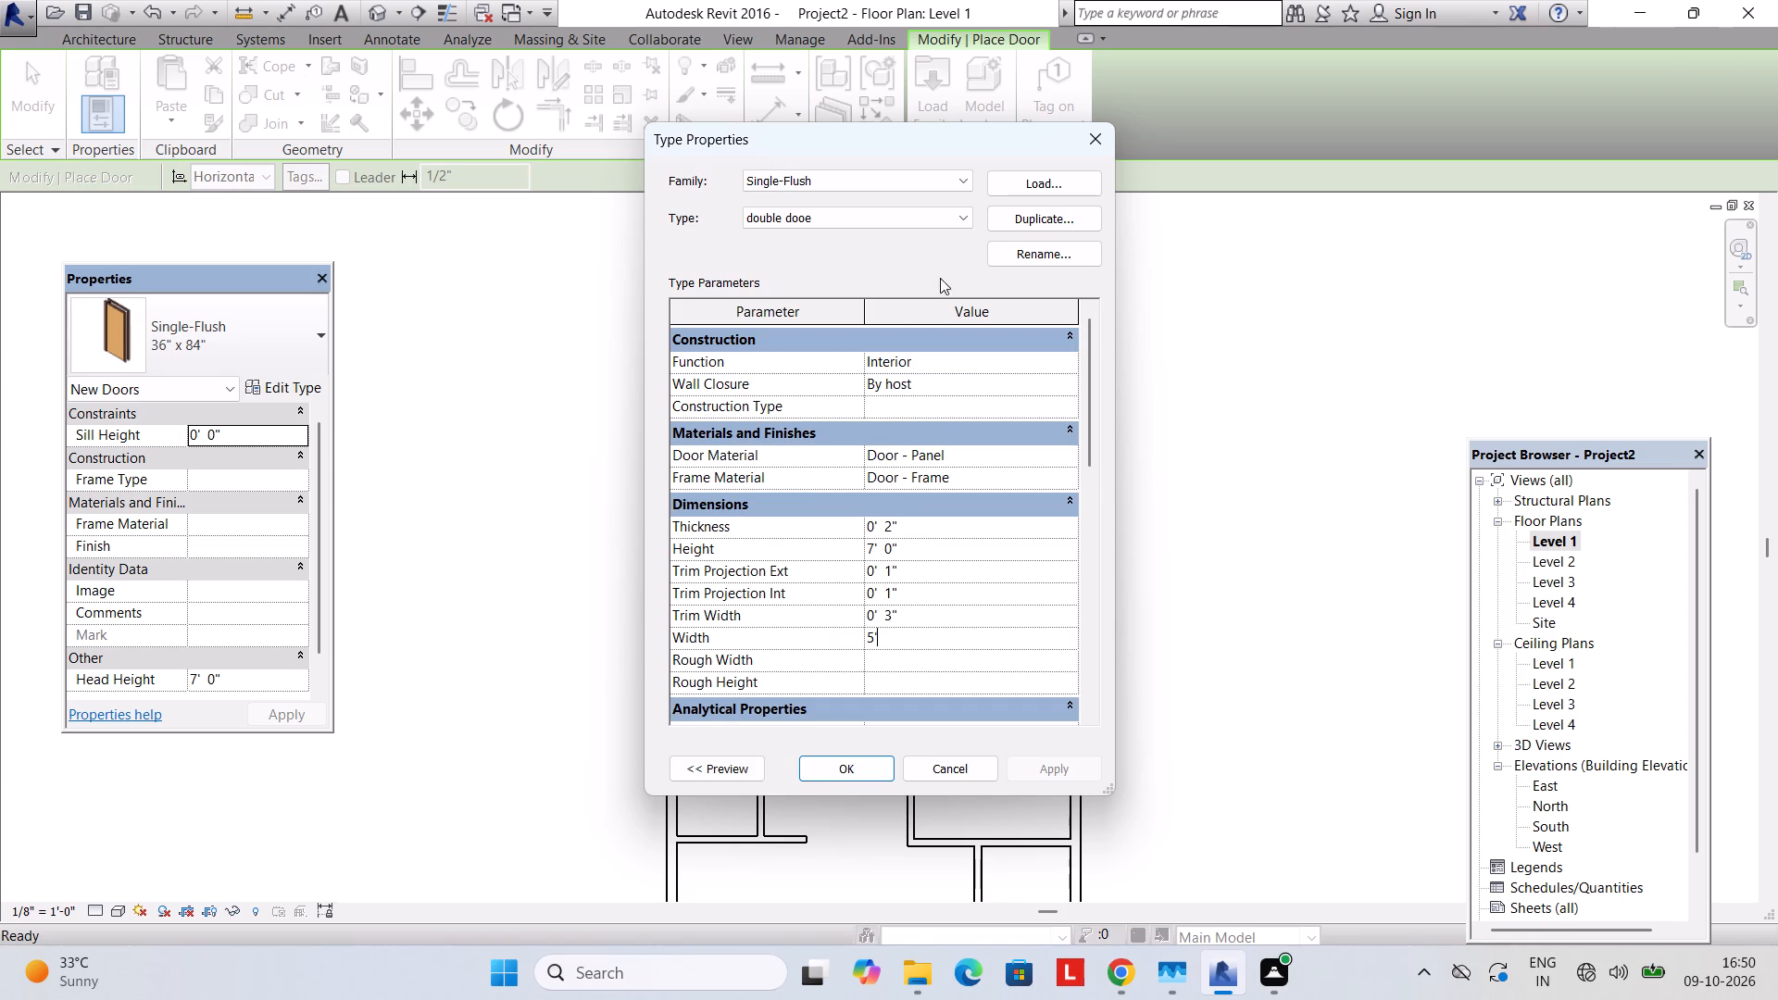
left_click(938, 224)
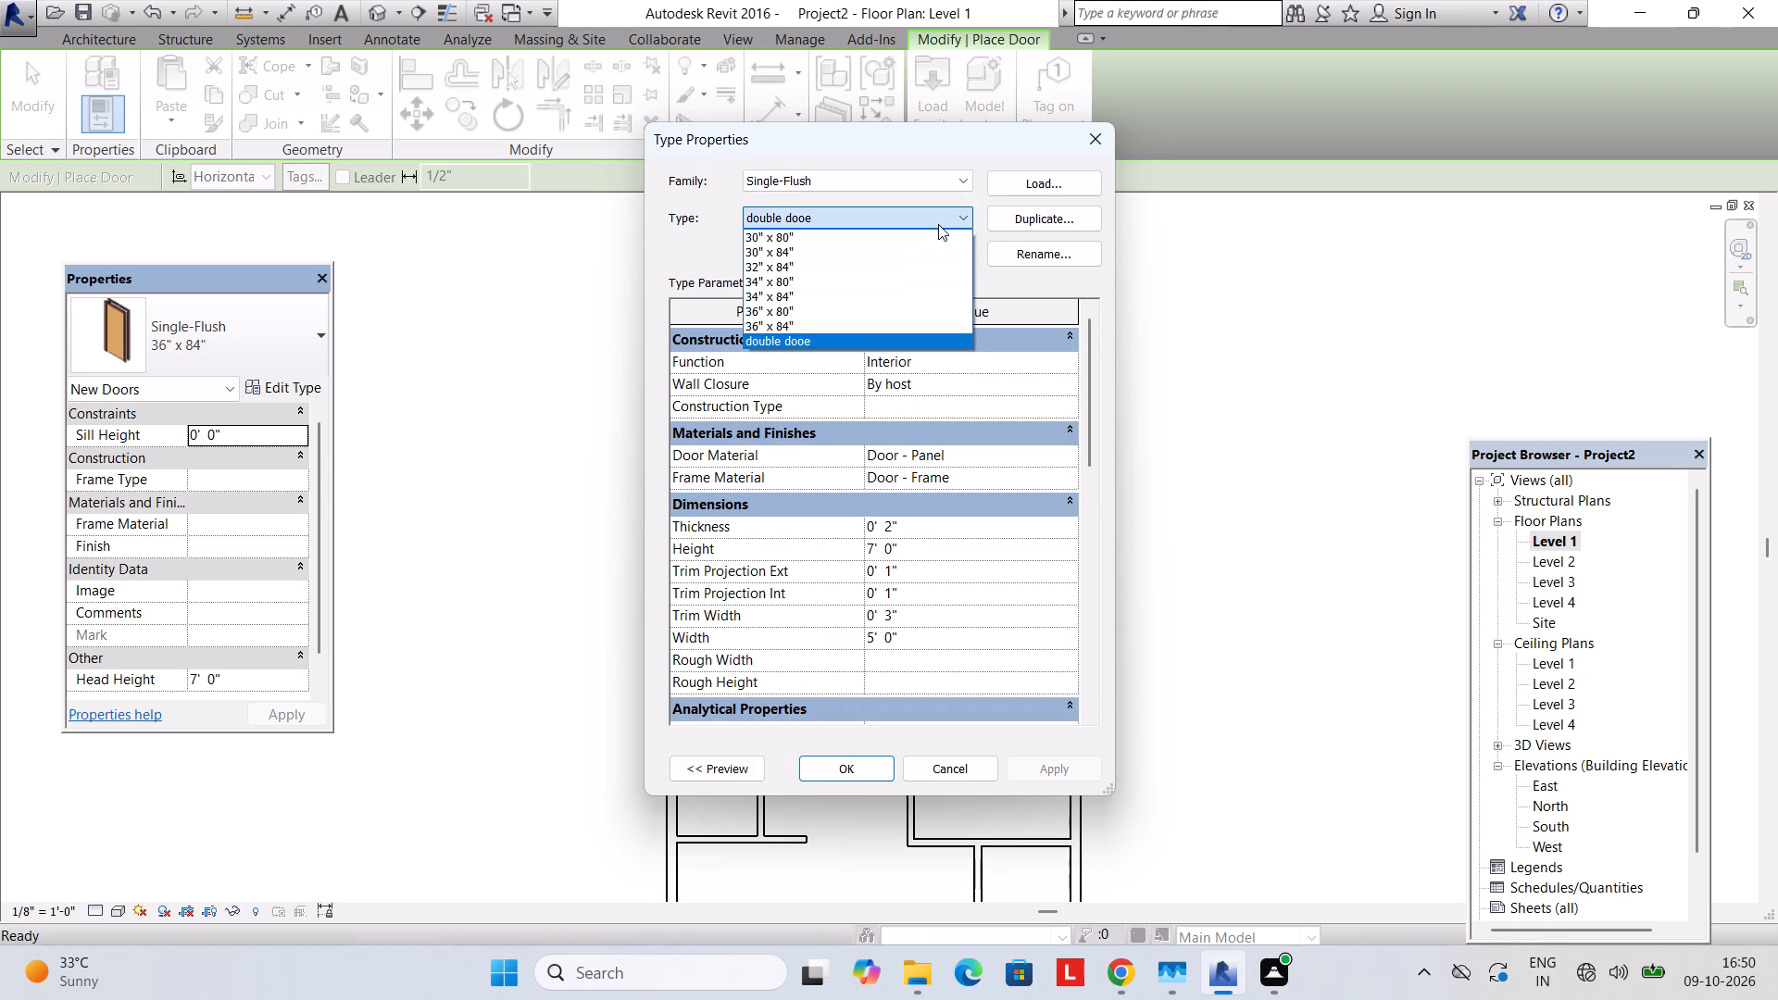
left_click(938, 224)
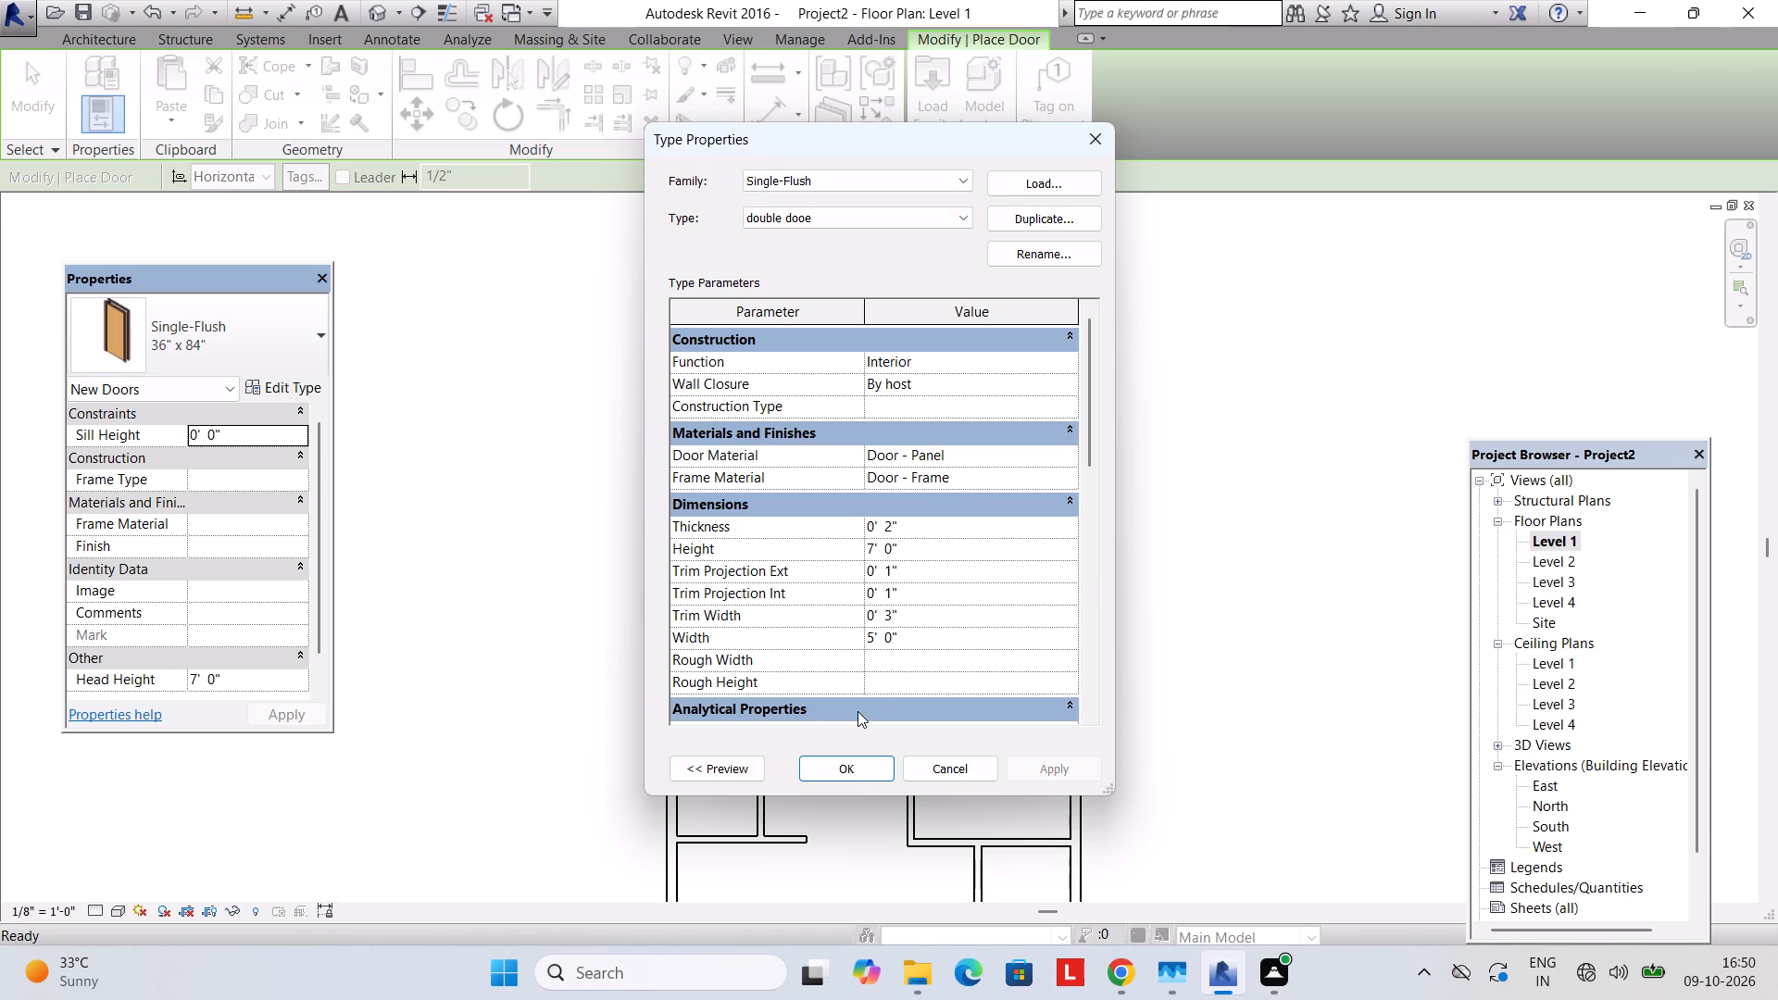
scroll(847, 701, "down", 12)
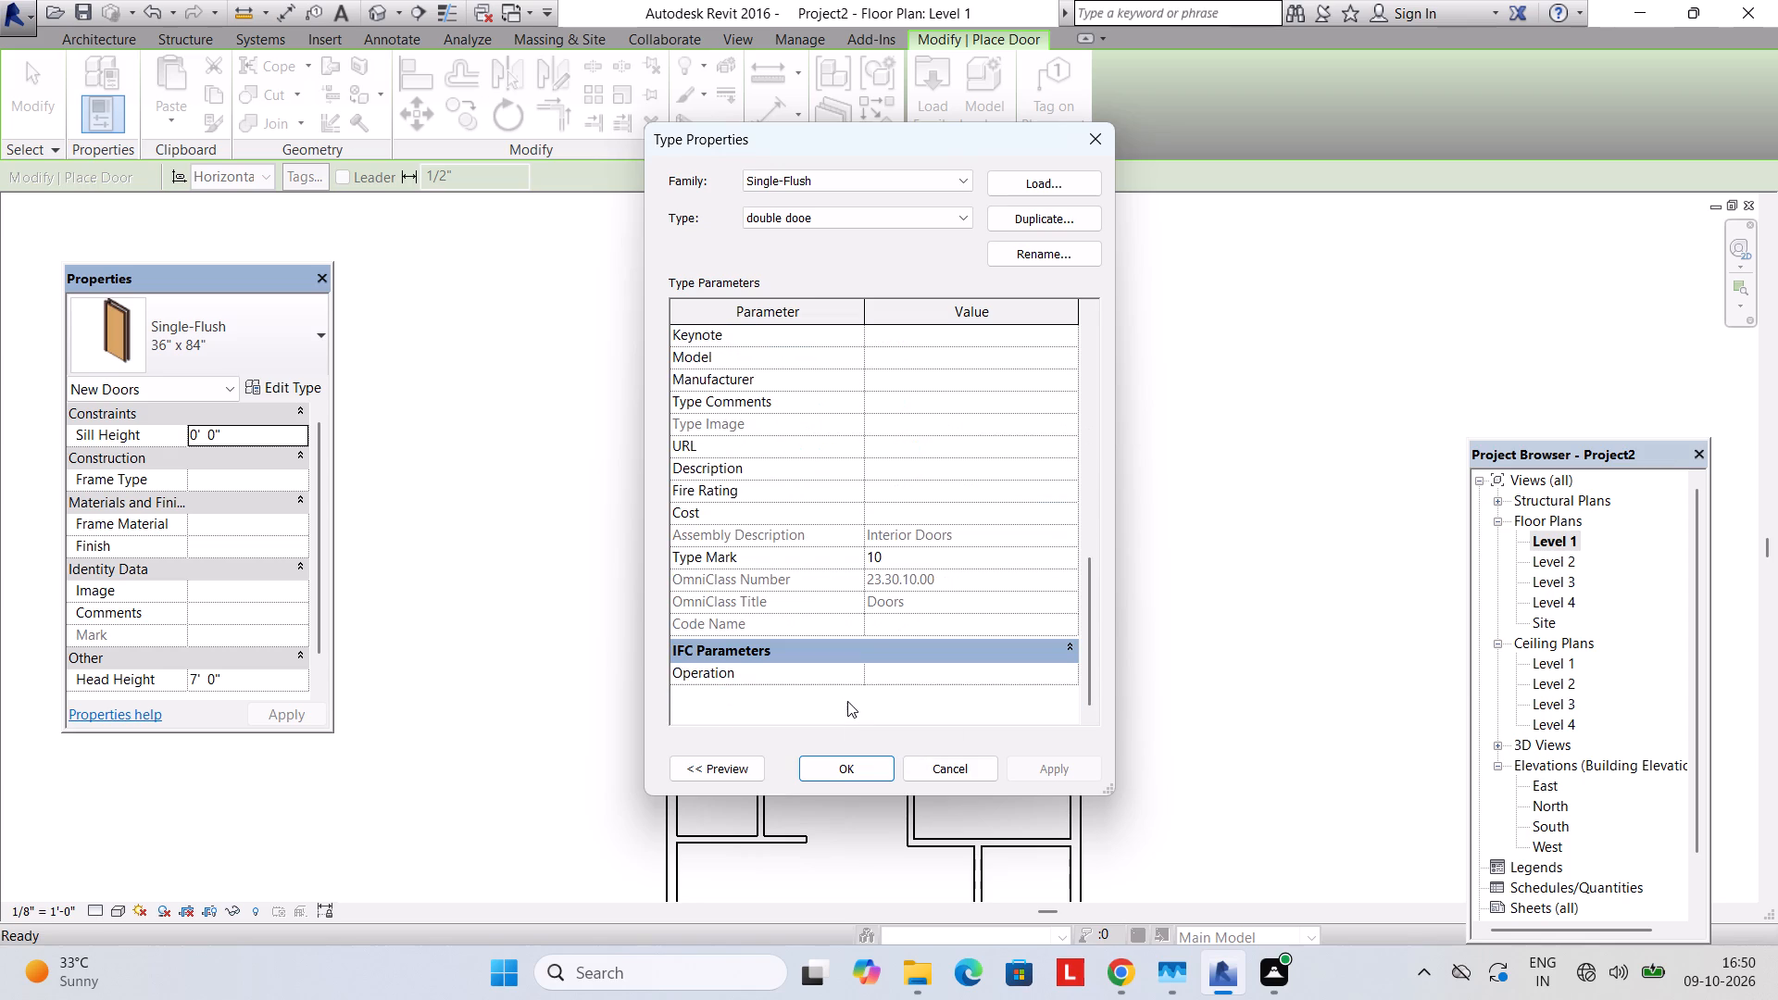
scroll(847, 701, "down", 2)
left_click(856, 760)
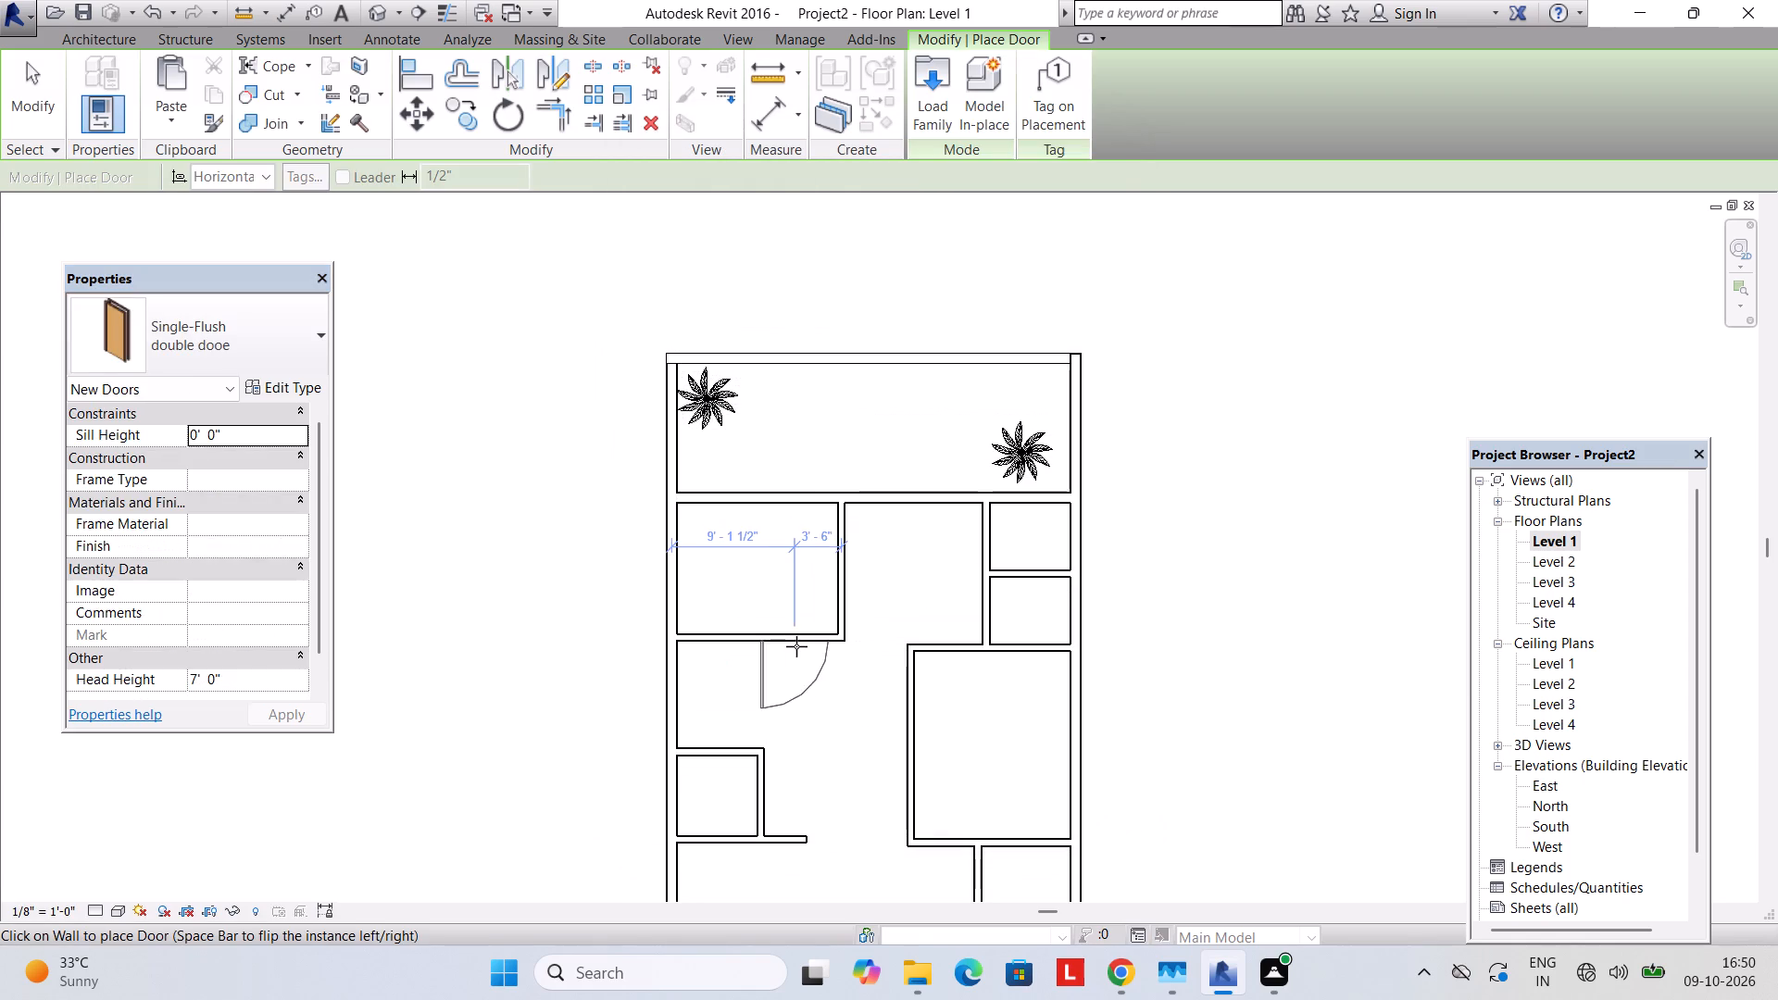
Place the Single-Flush "double dooe" door in the wall between the hall and the stair area, about 3' from the adjoining room's wall, opening into the hall.
scroll(836, 686, "down", 2)
middle_click_drag(838, 703, 828, 469)
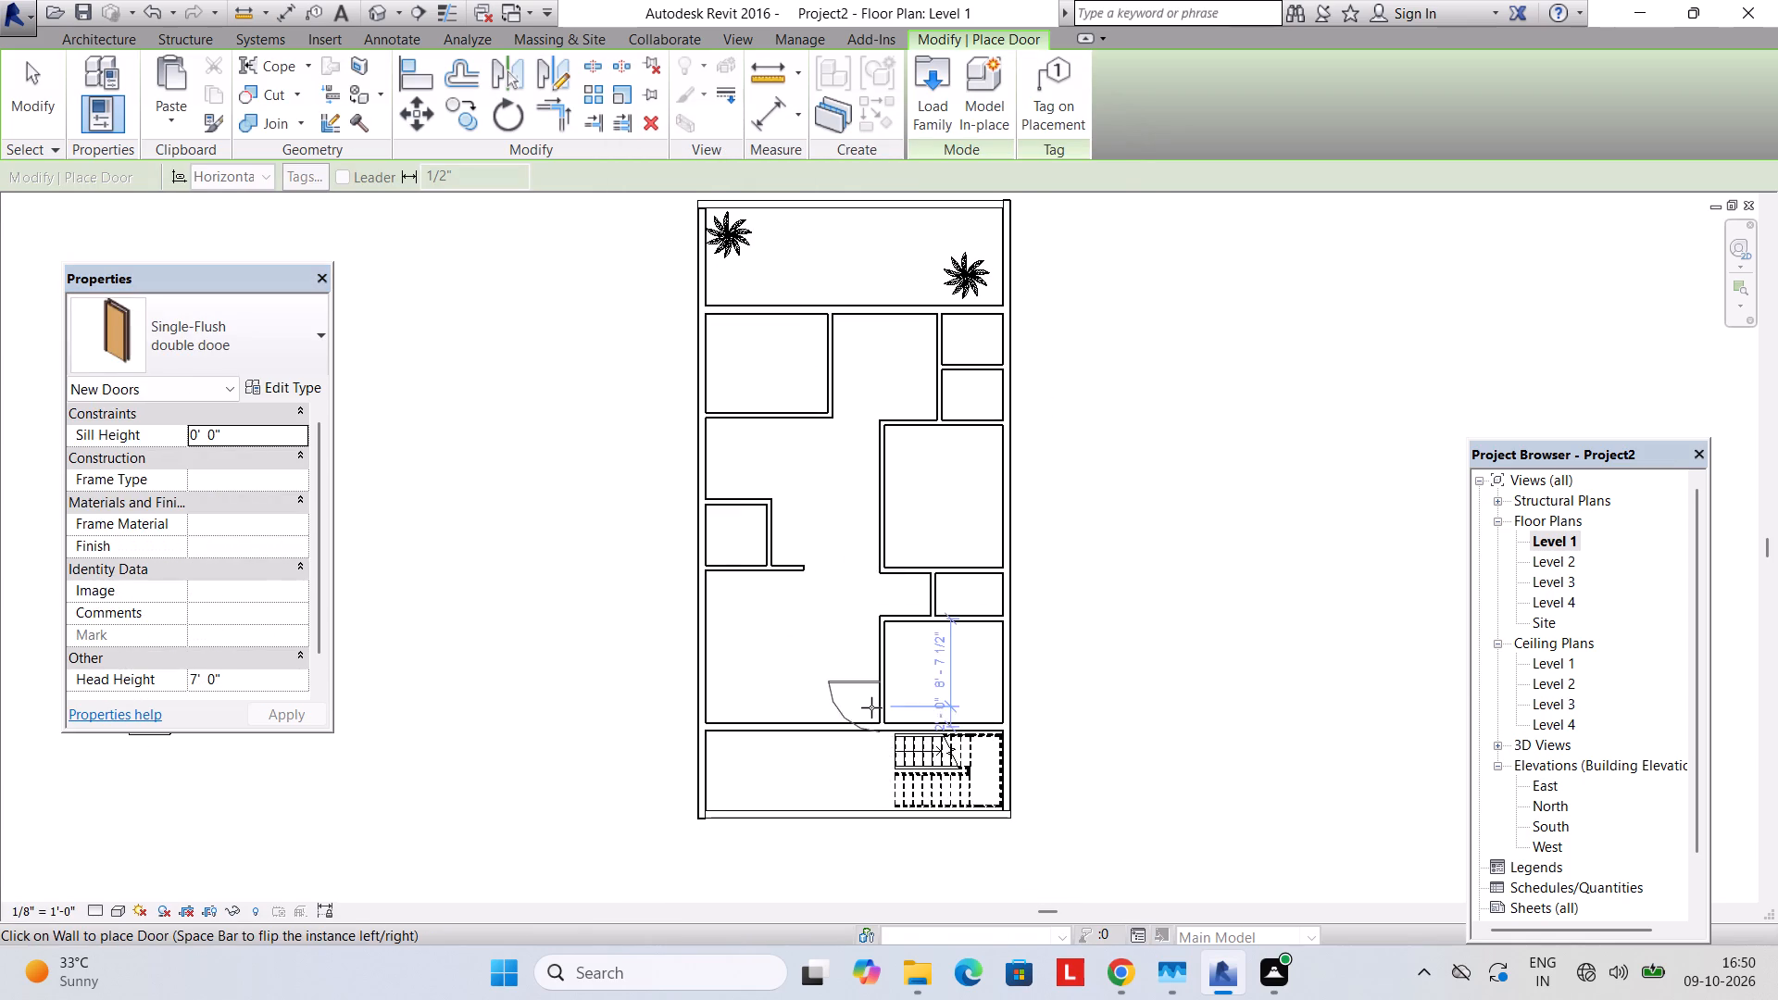
key("space")
key("space")
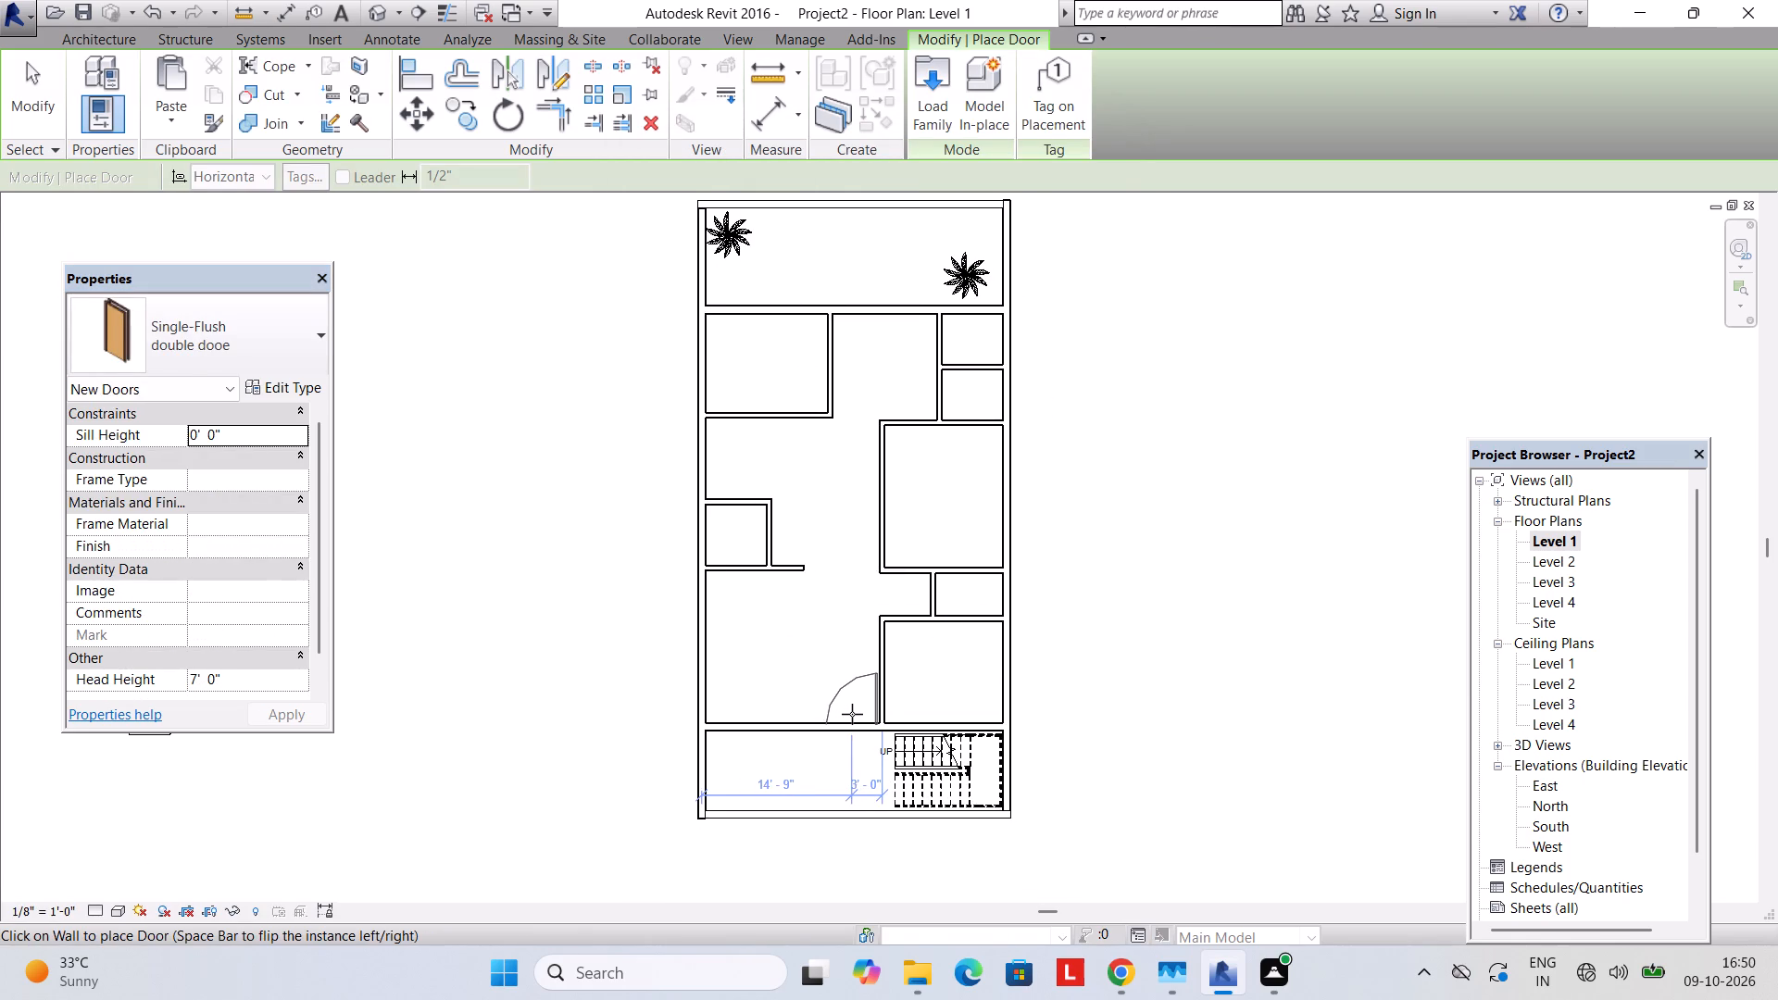
scroll(852, 714, "up", 4)
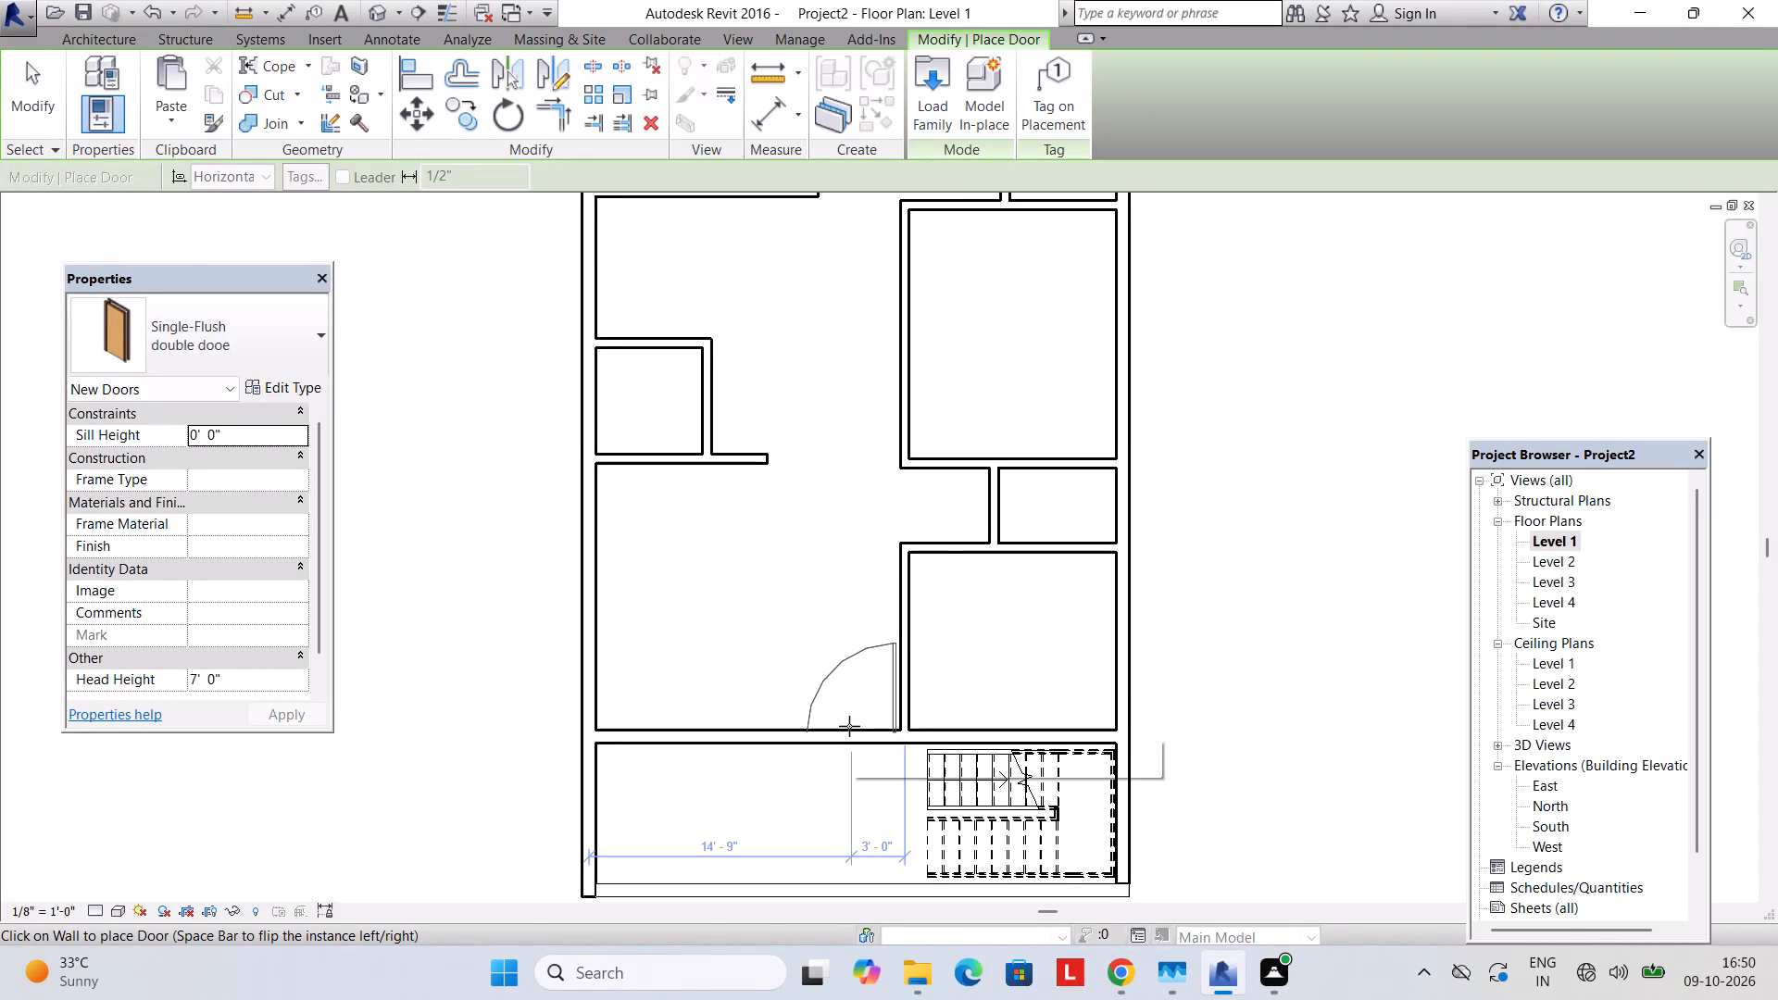
left_click(849, 726)
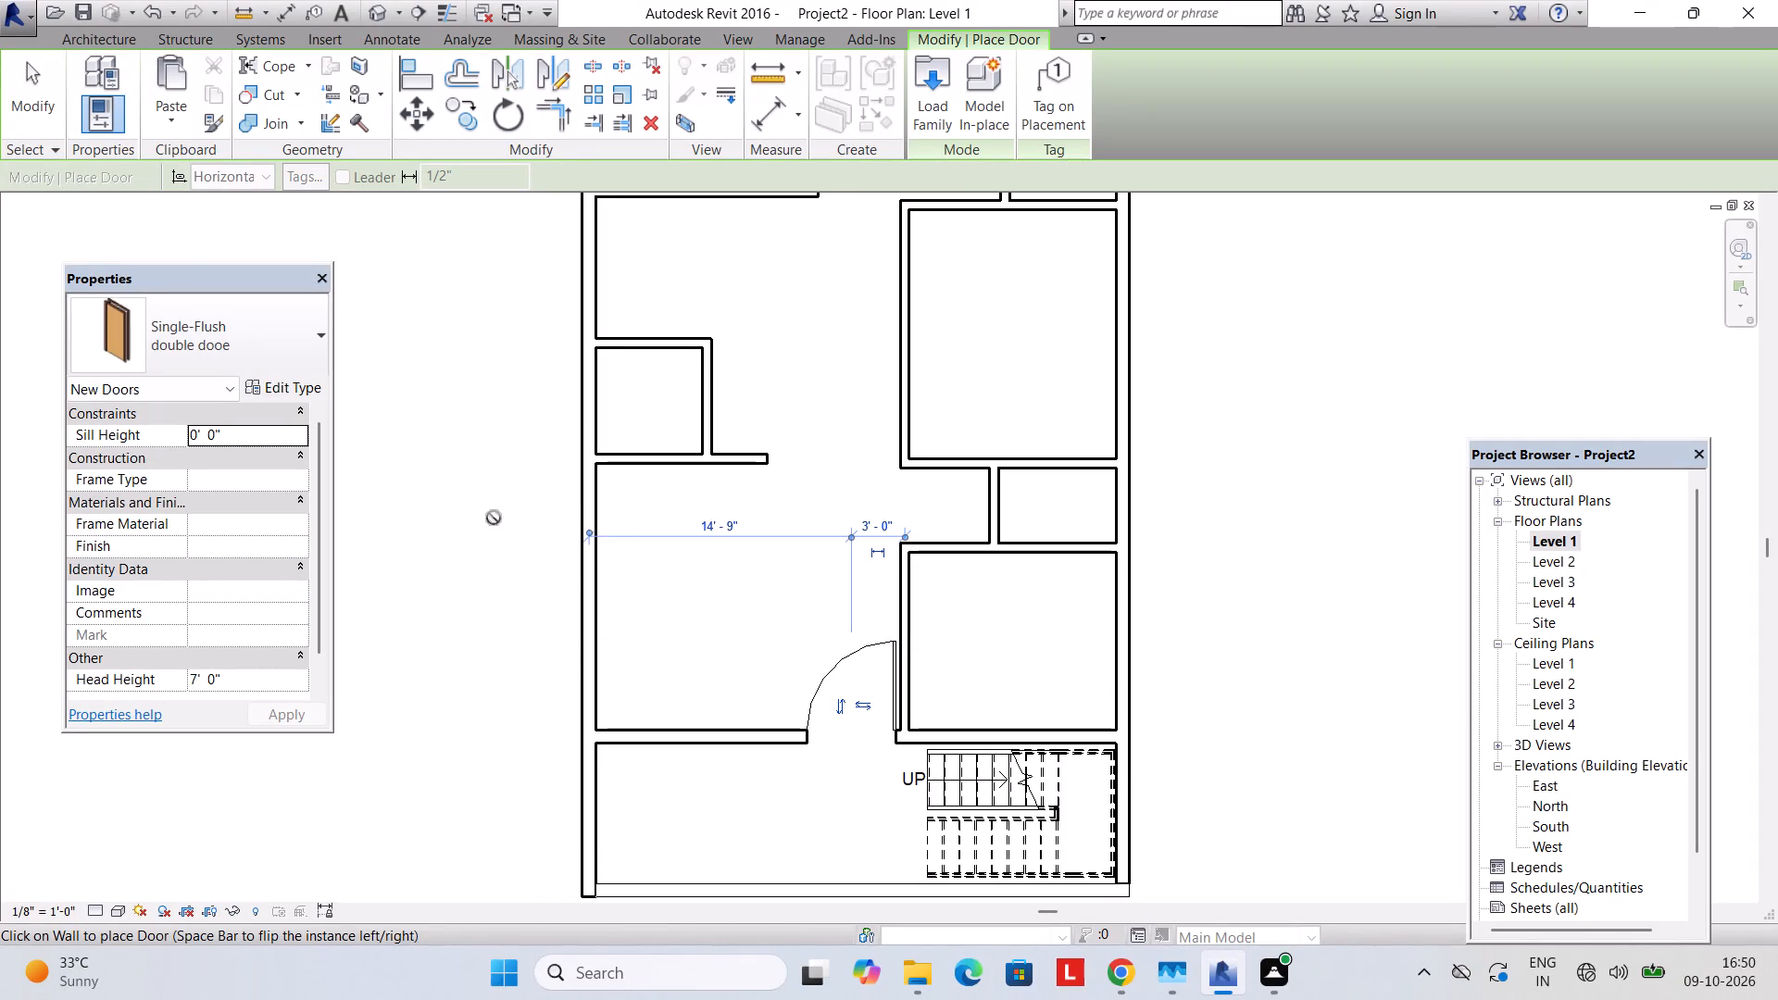
key("Escape")
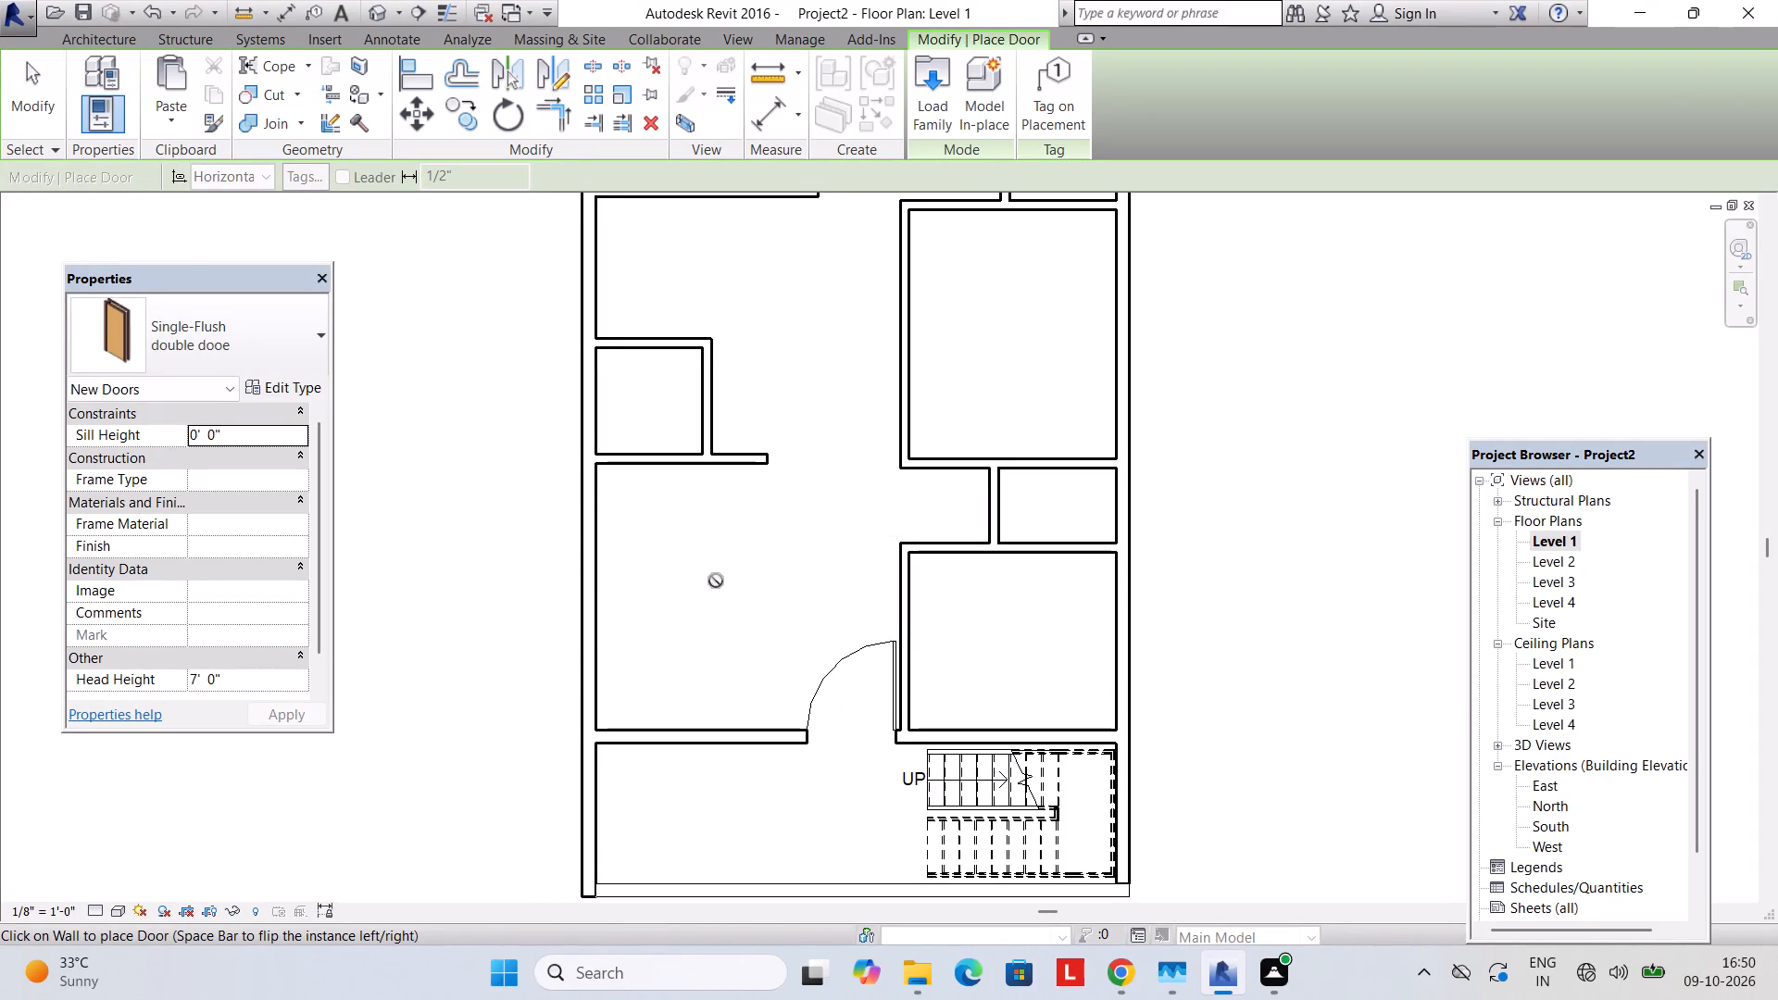
Restart door placement and duplicate the Single-Flush "double dooe" type under the name "single door".
middle_click_drag(725, 574, 746, 711)
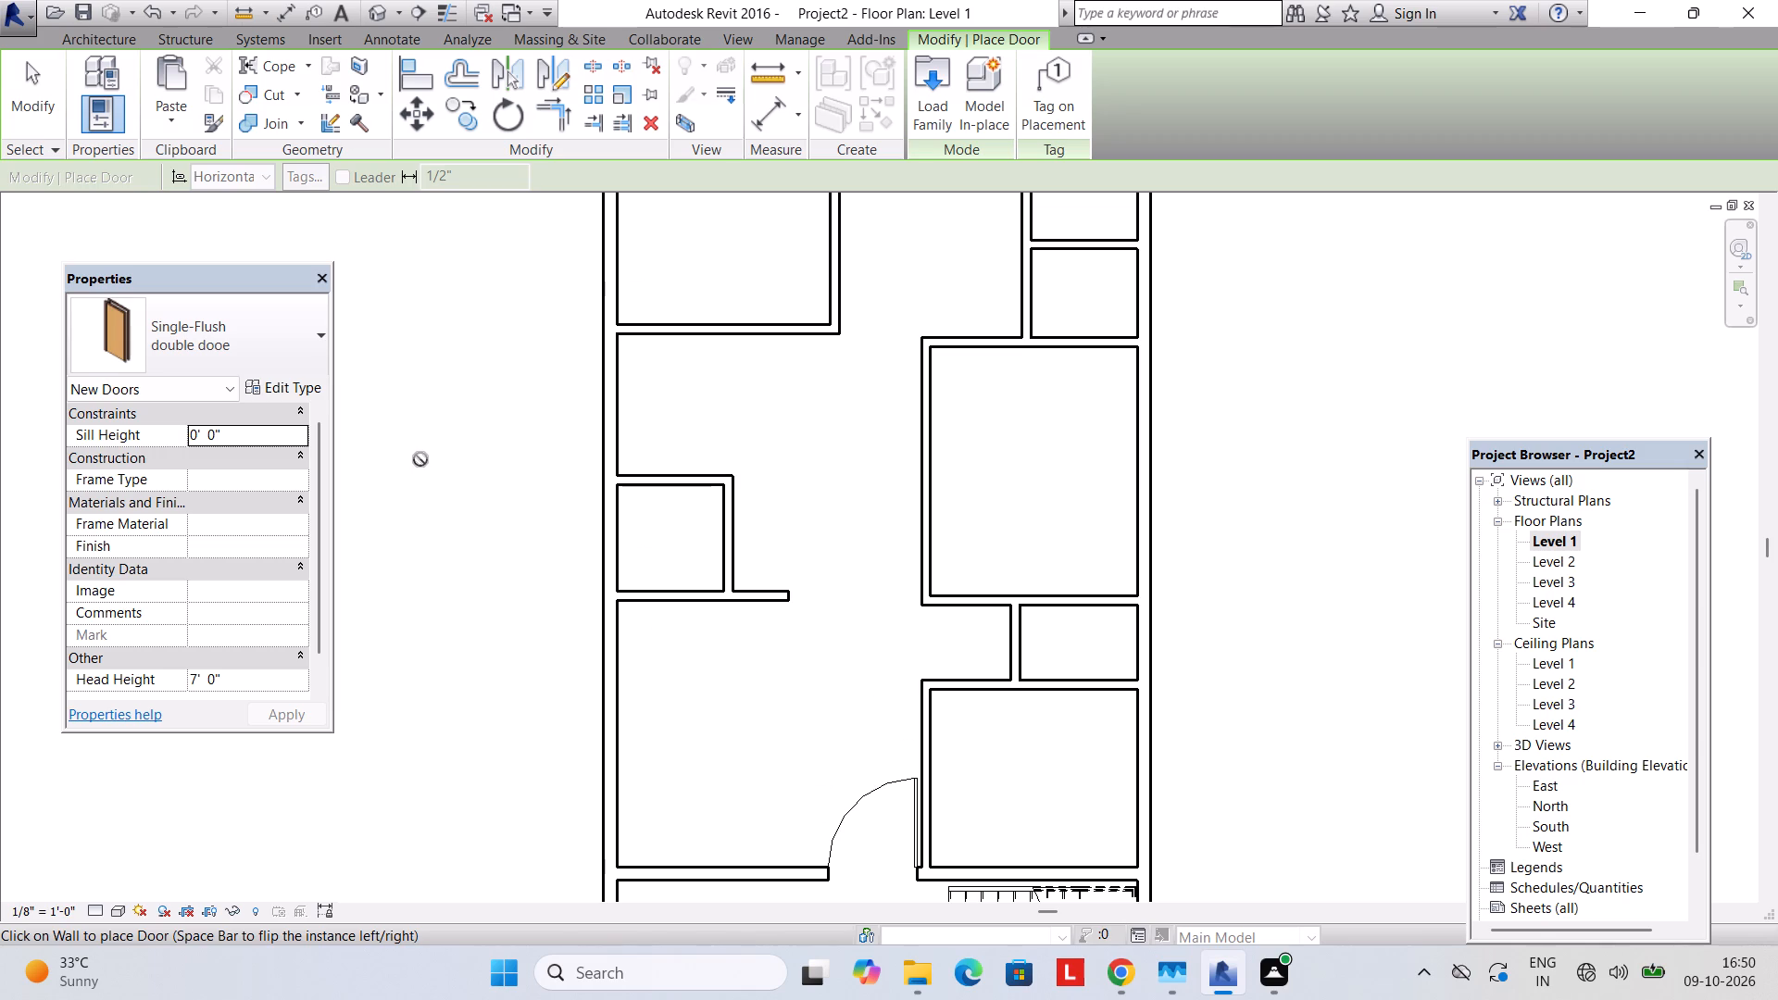
type("dr")
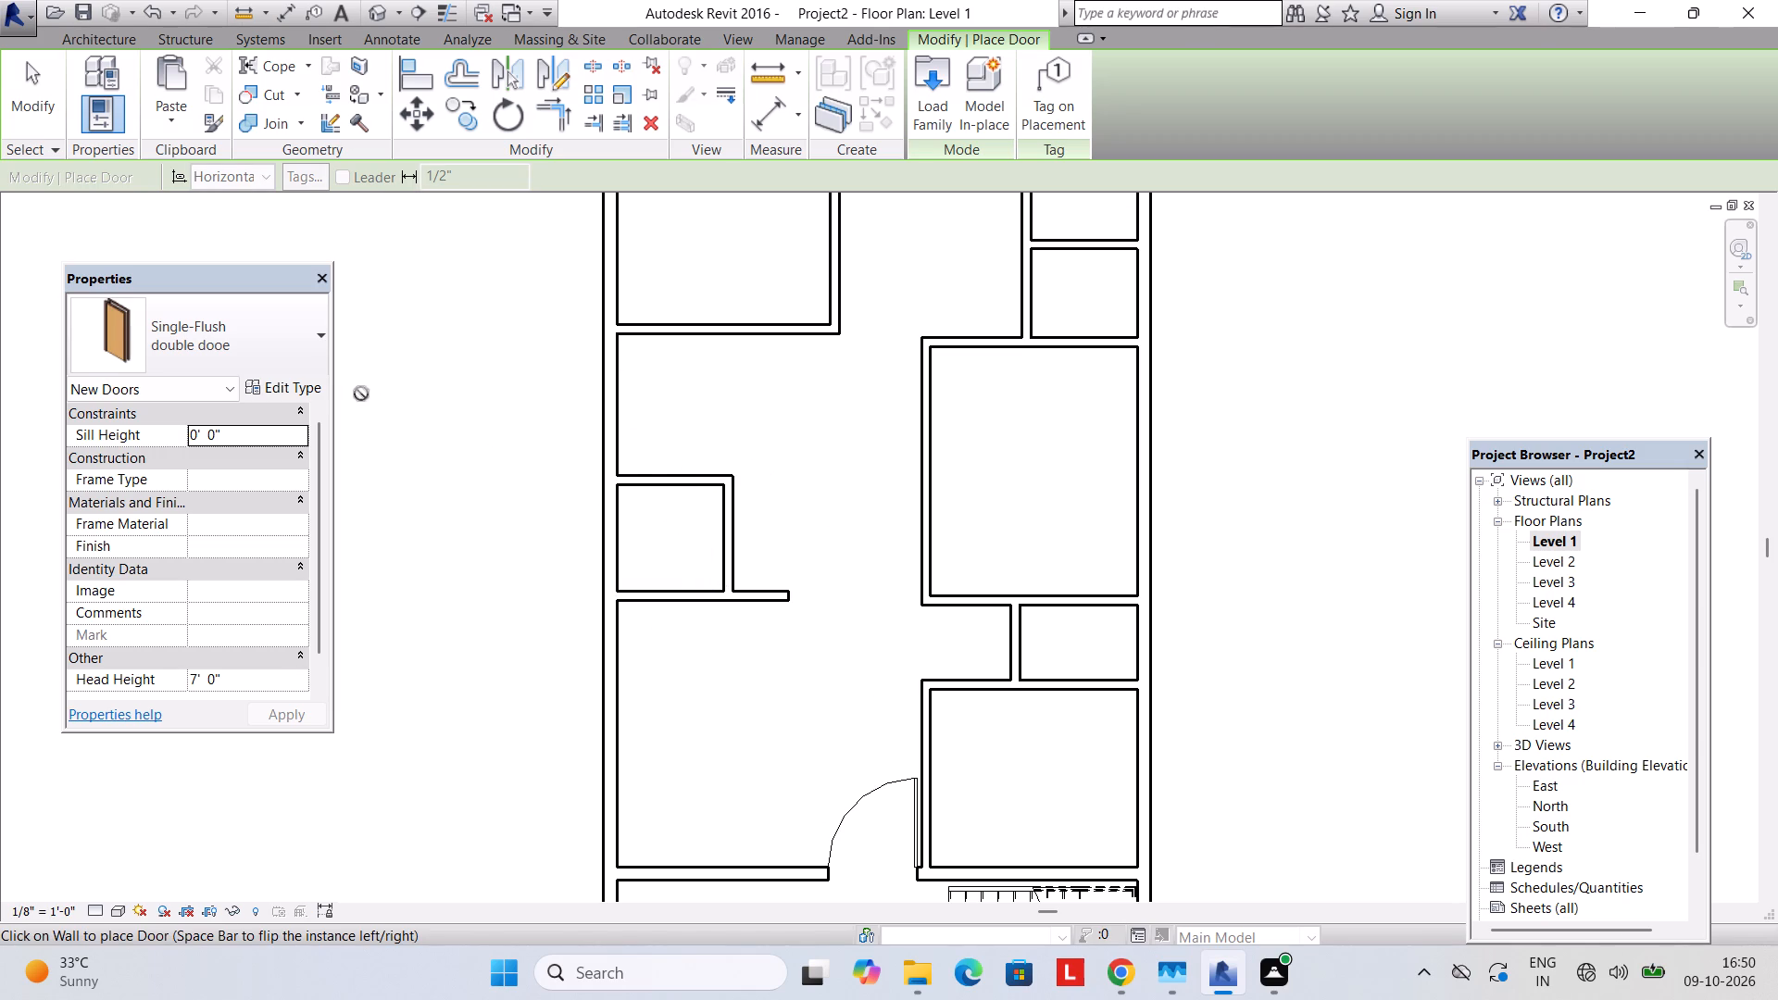
left_click(279, 392)
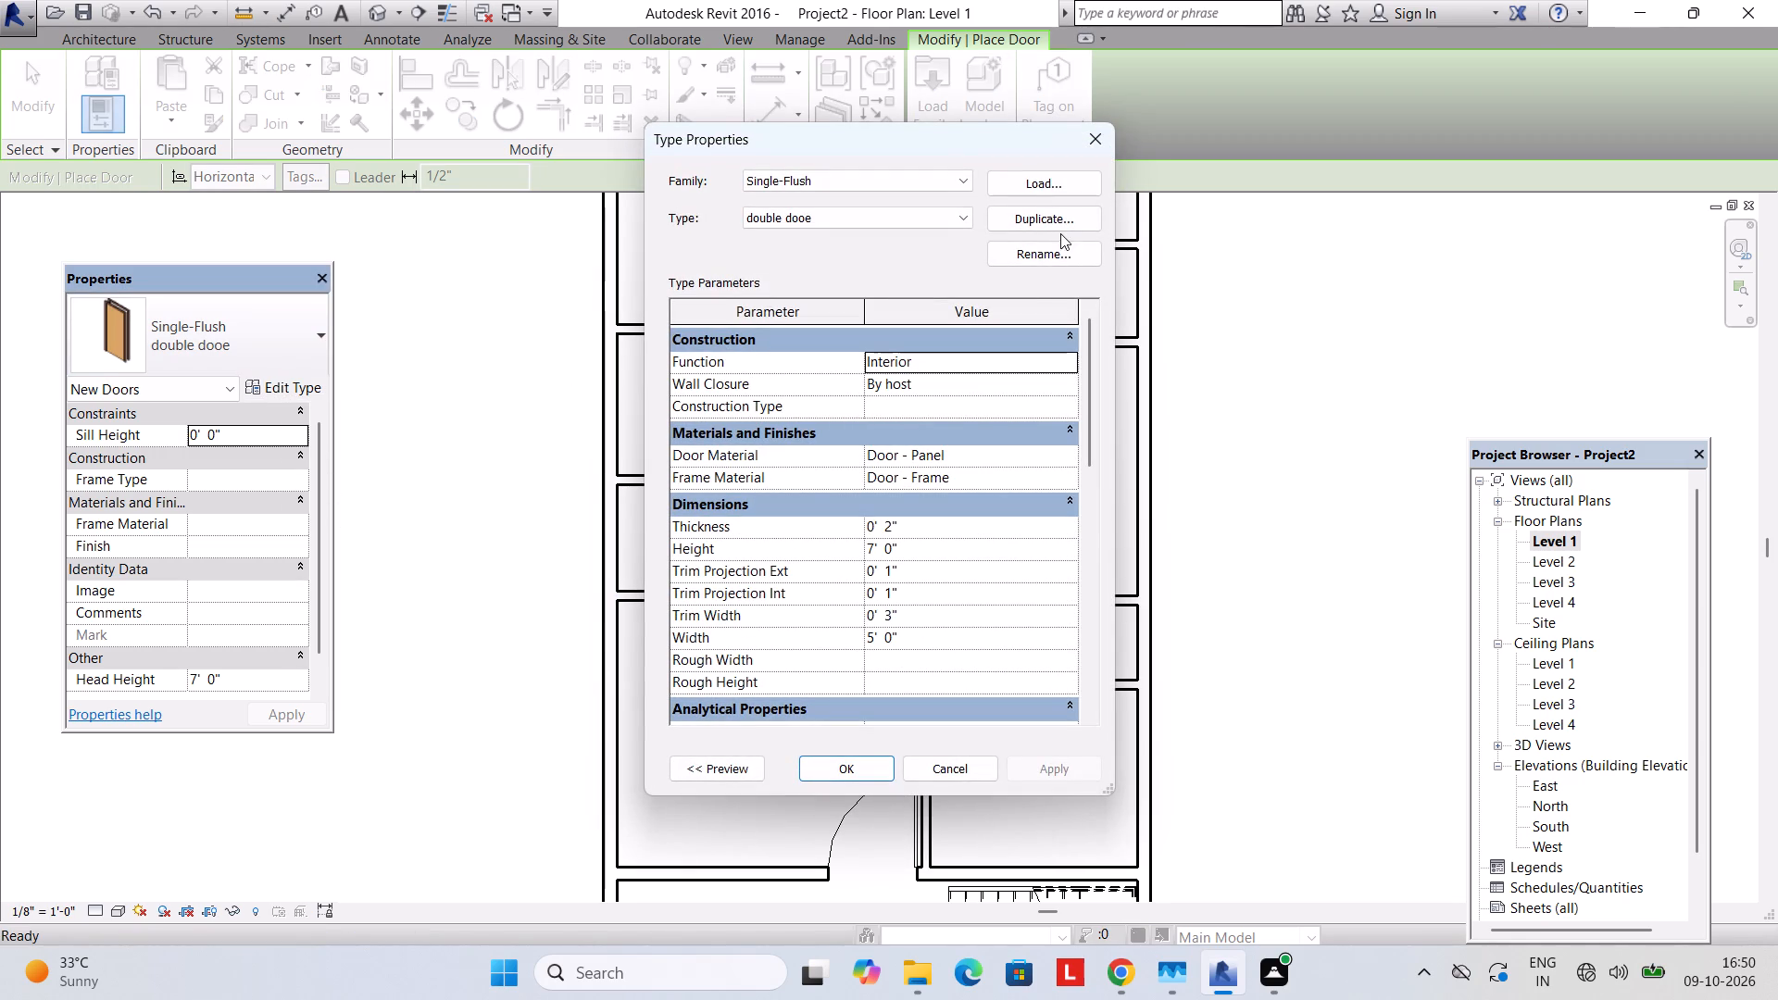
left_click(1056, 226)
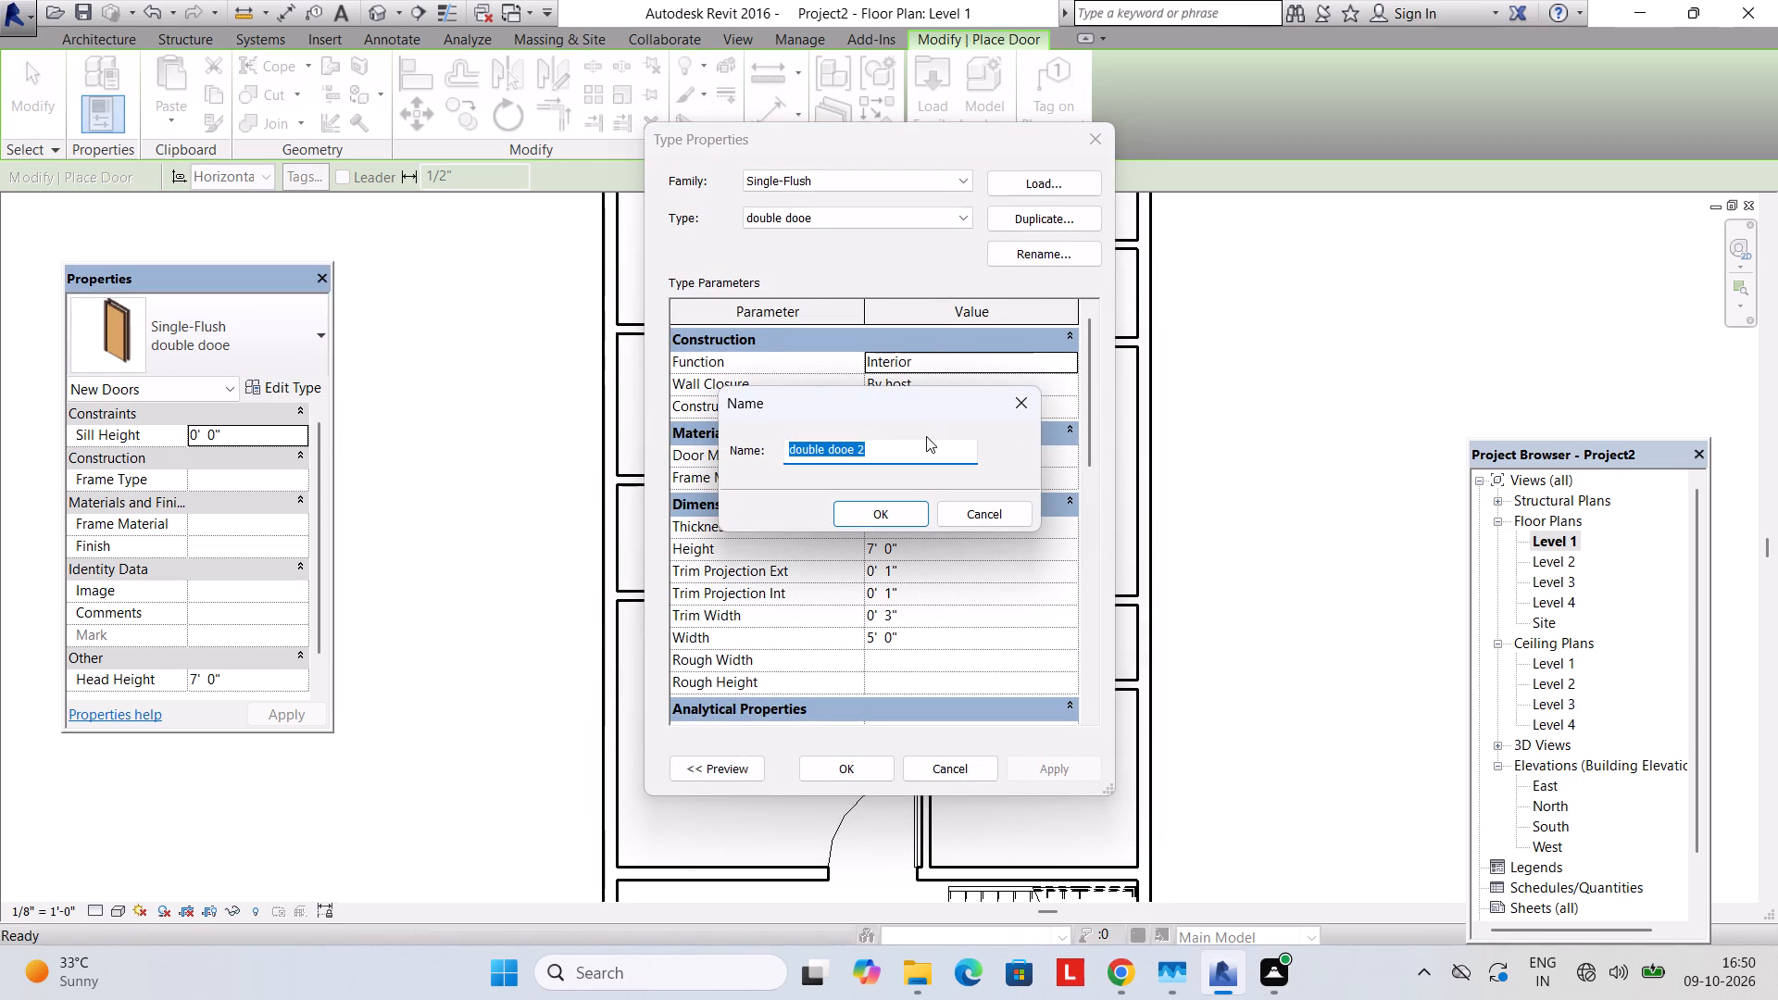
type("sin")
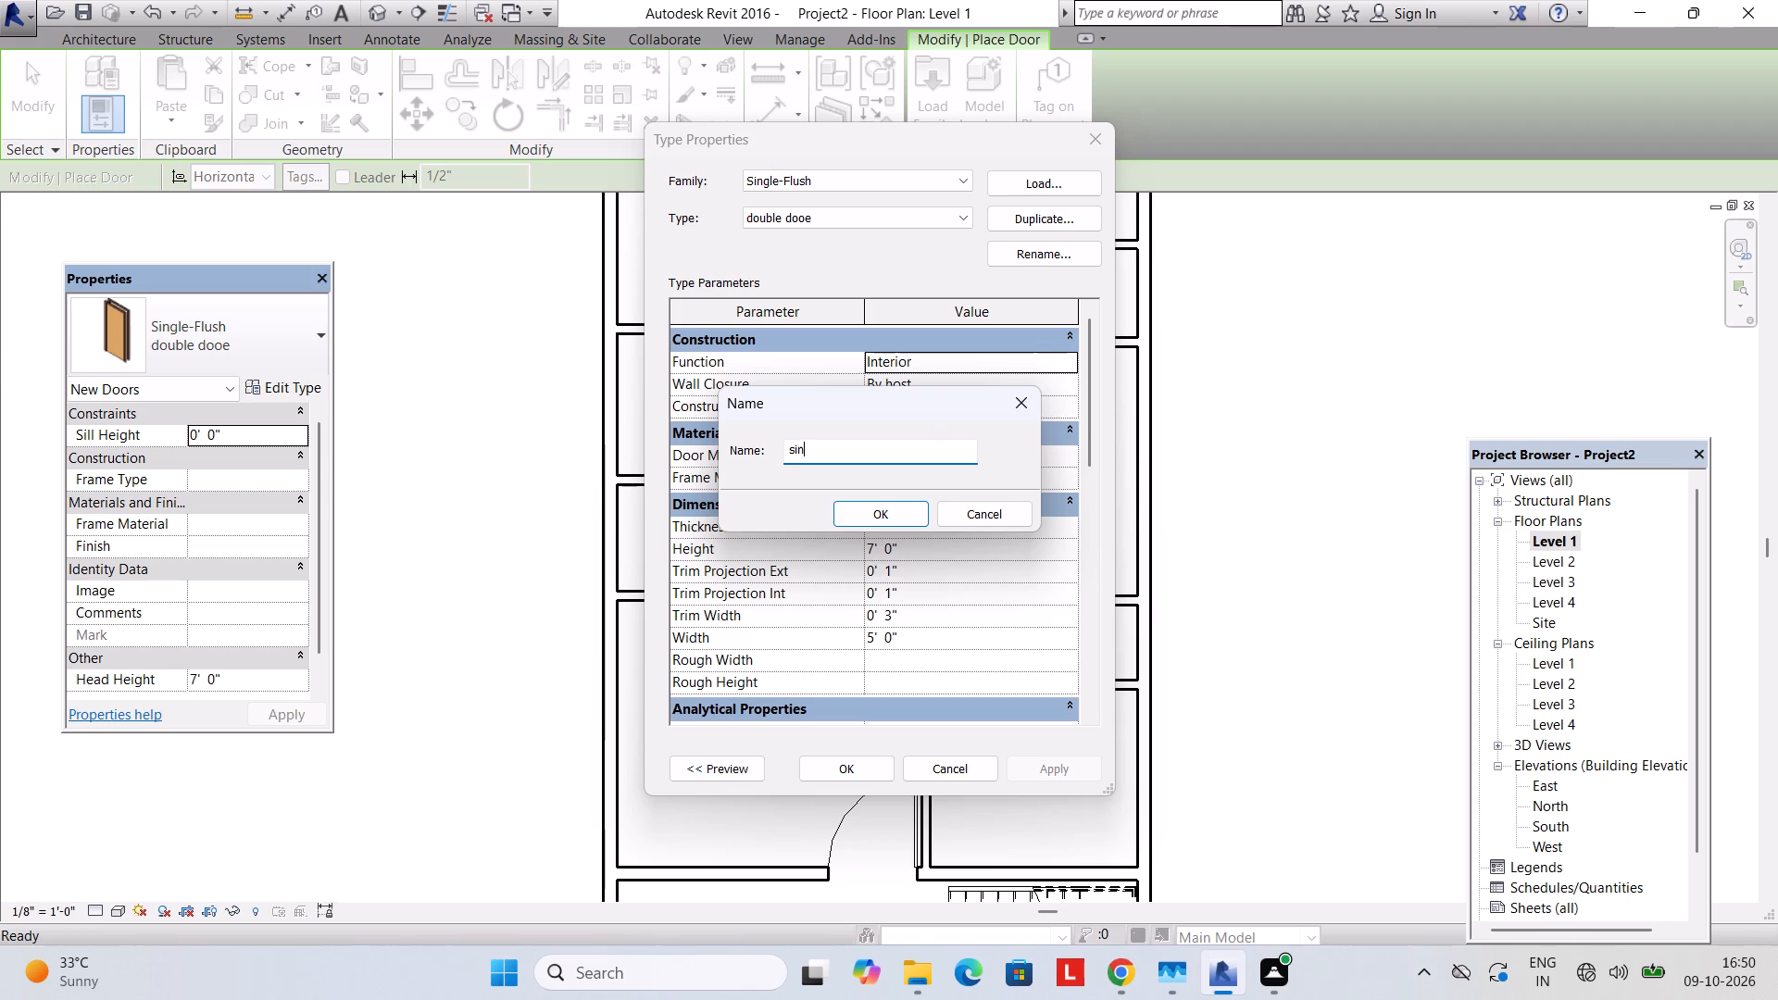
type("gle dooe")
key("BackSpace")
key("r")
key("Return")
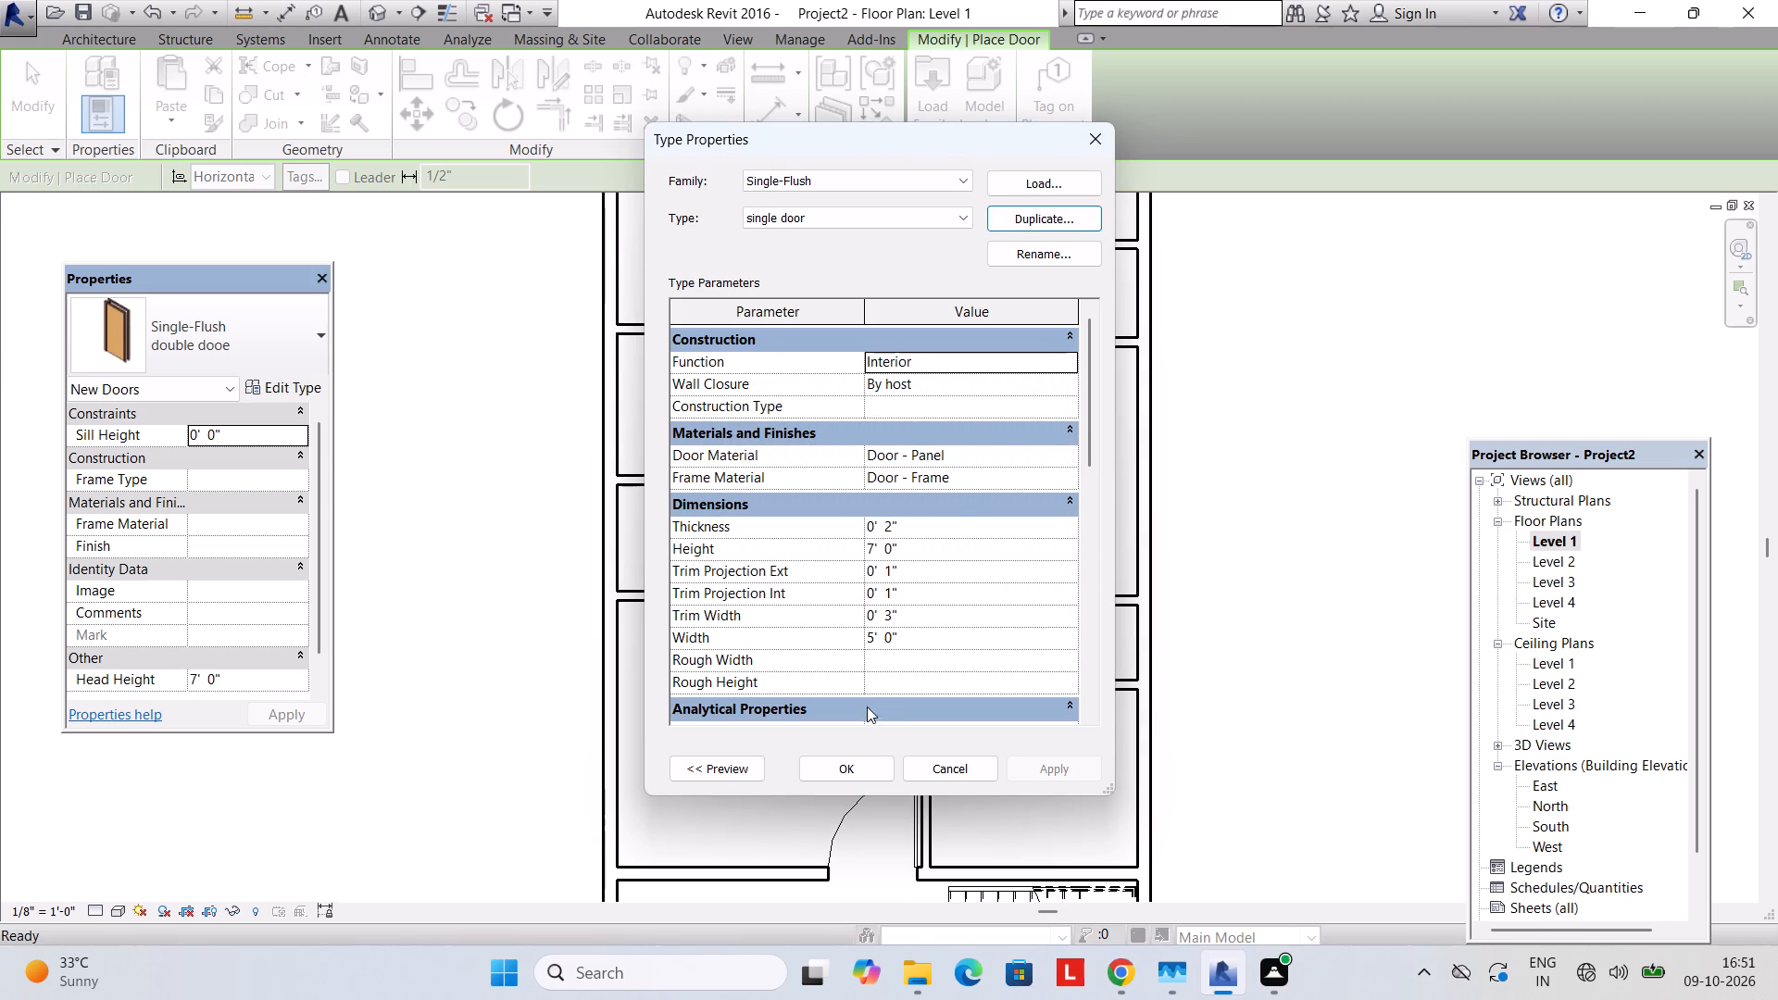
Set the width of the "single door" type to 3' and accept its type properties.
left_click(907, 641)
left_click_drag(904, 631, 845, 641)
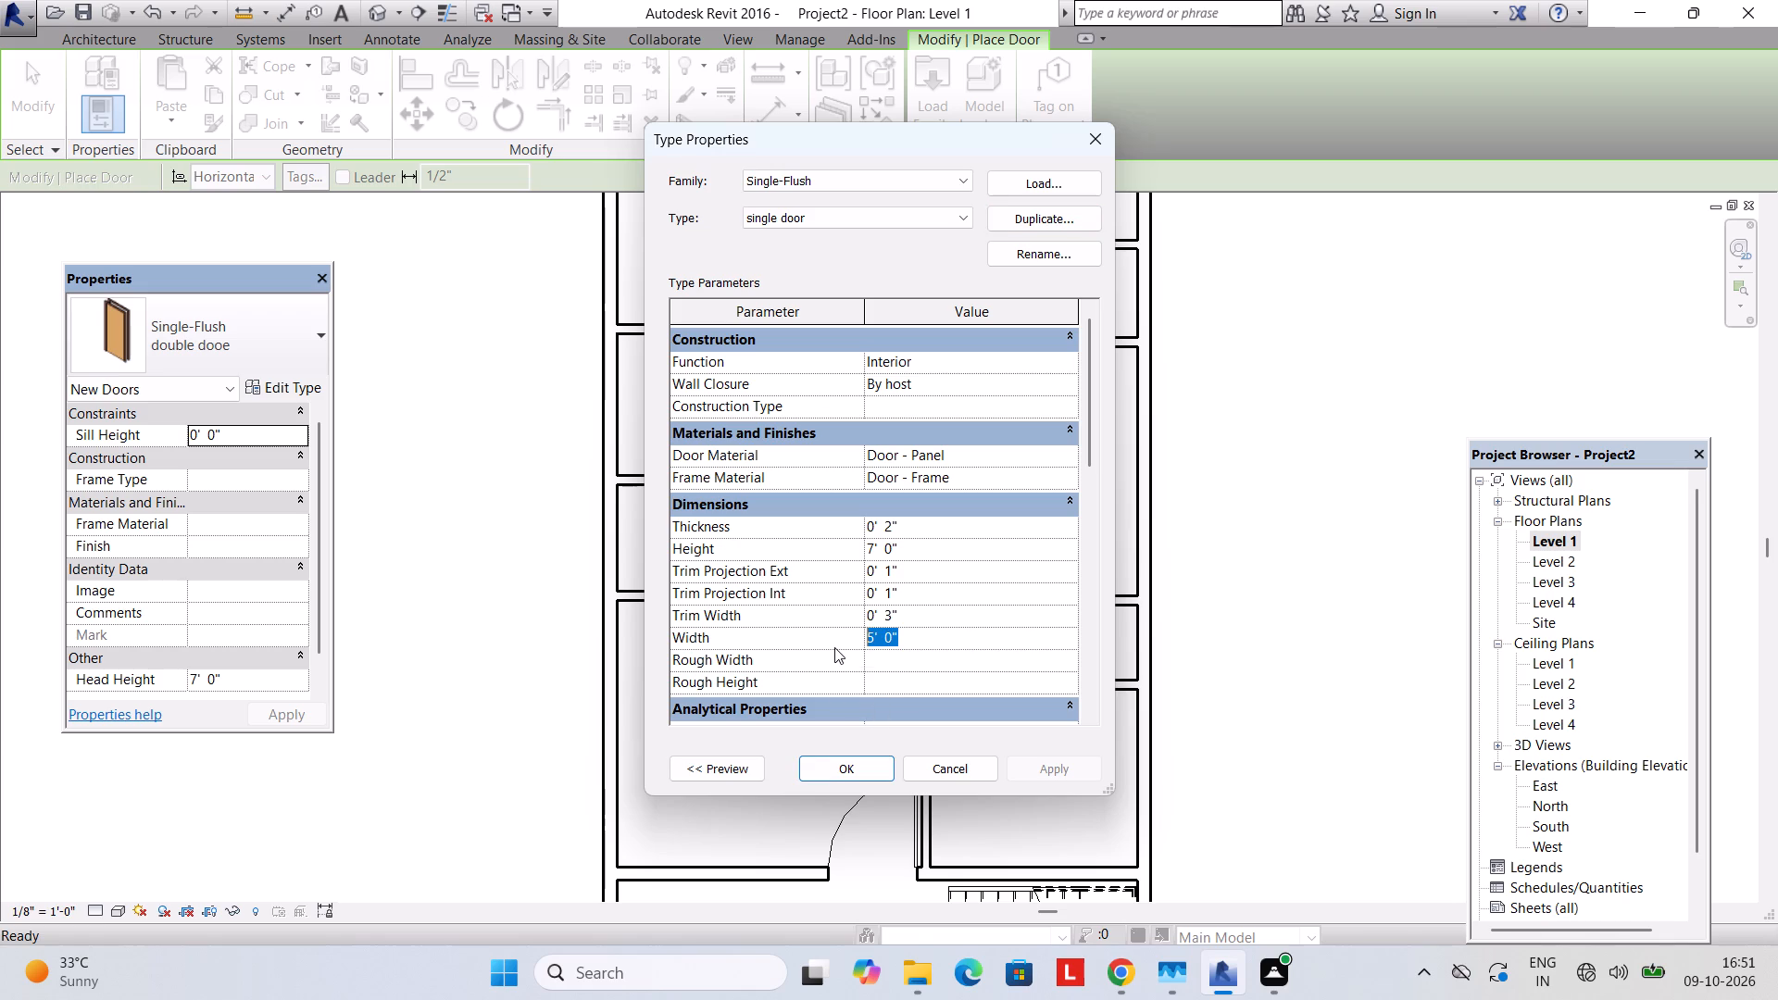
type("3'\\")
key("Return")
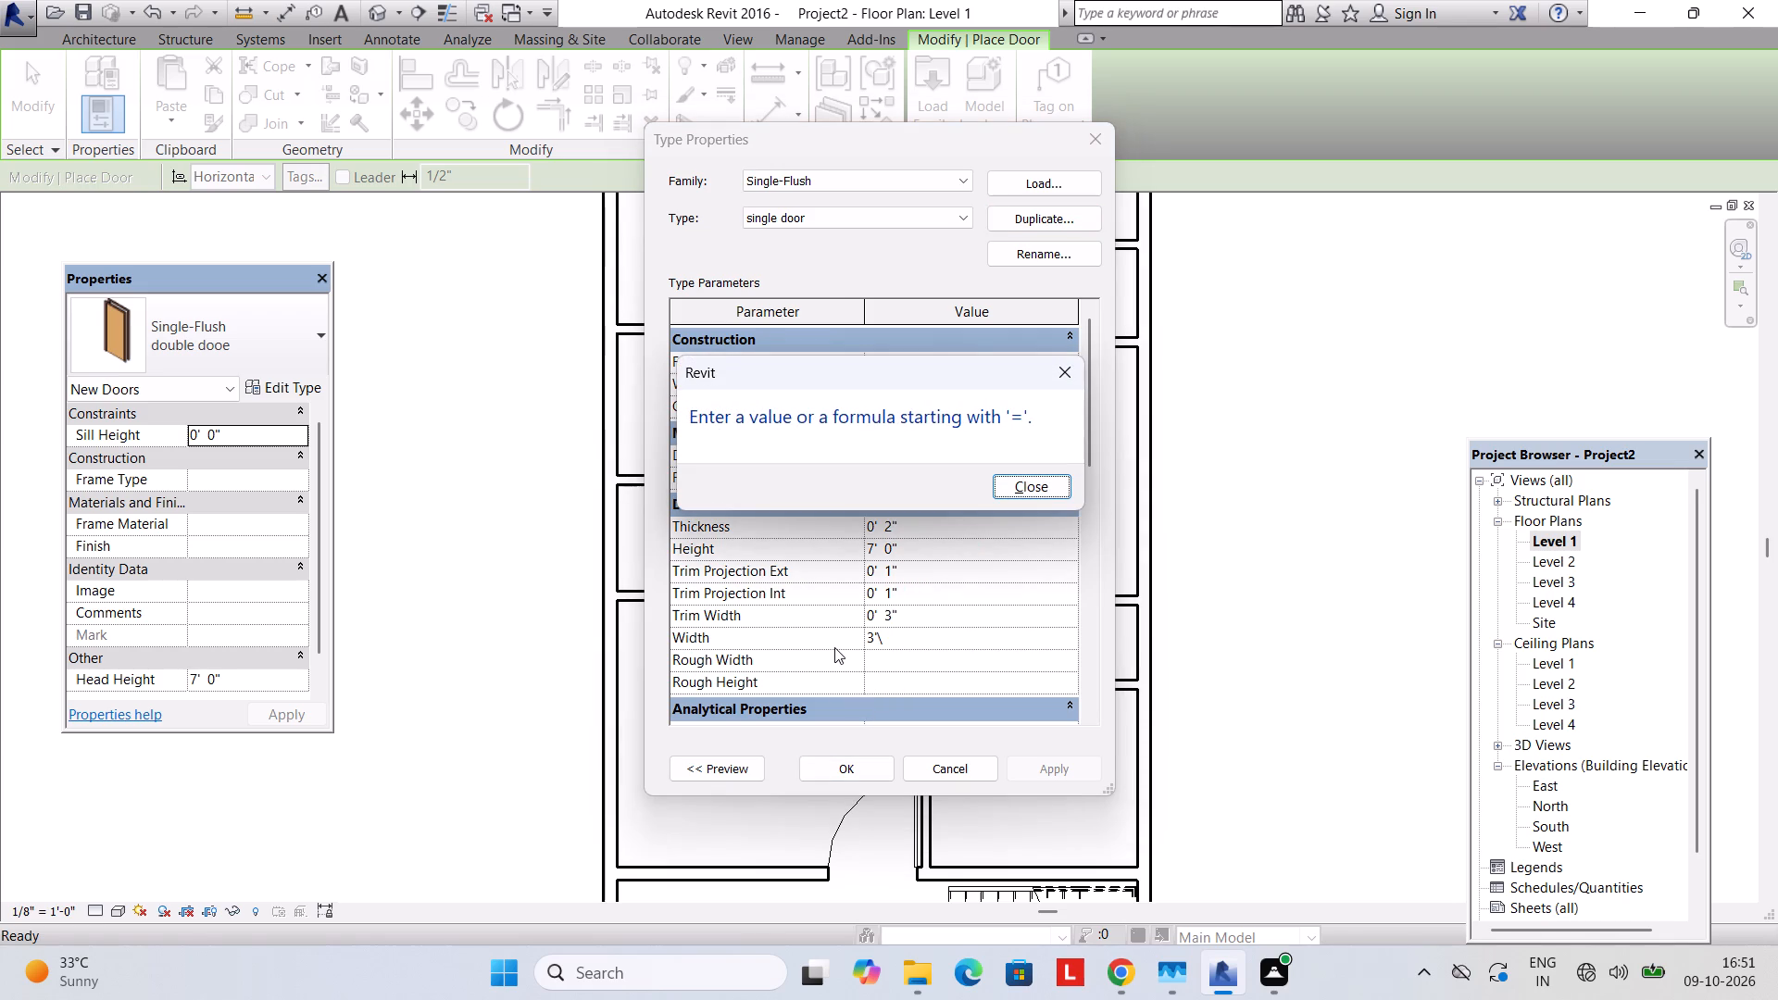
left_click(882, 646)
left_click(890, 638)
left_click(1042, 481)
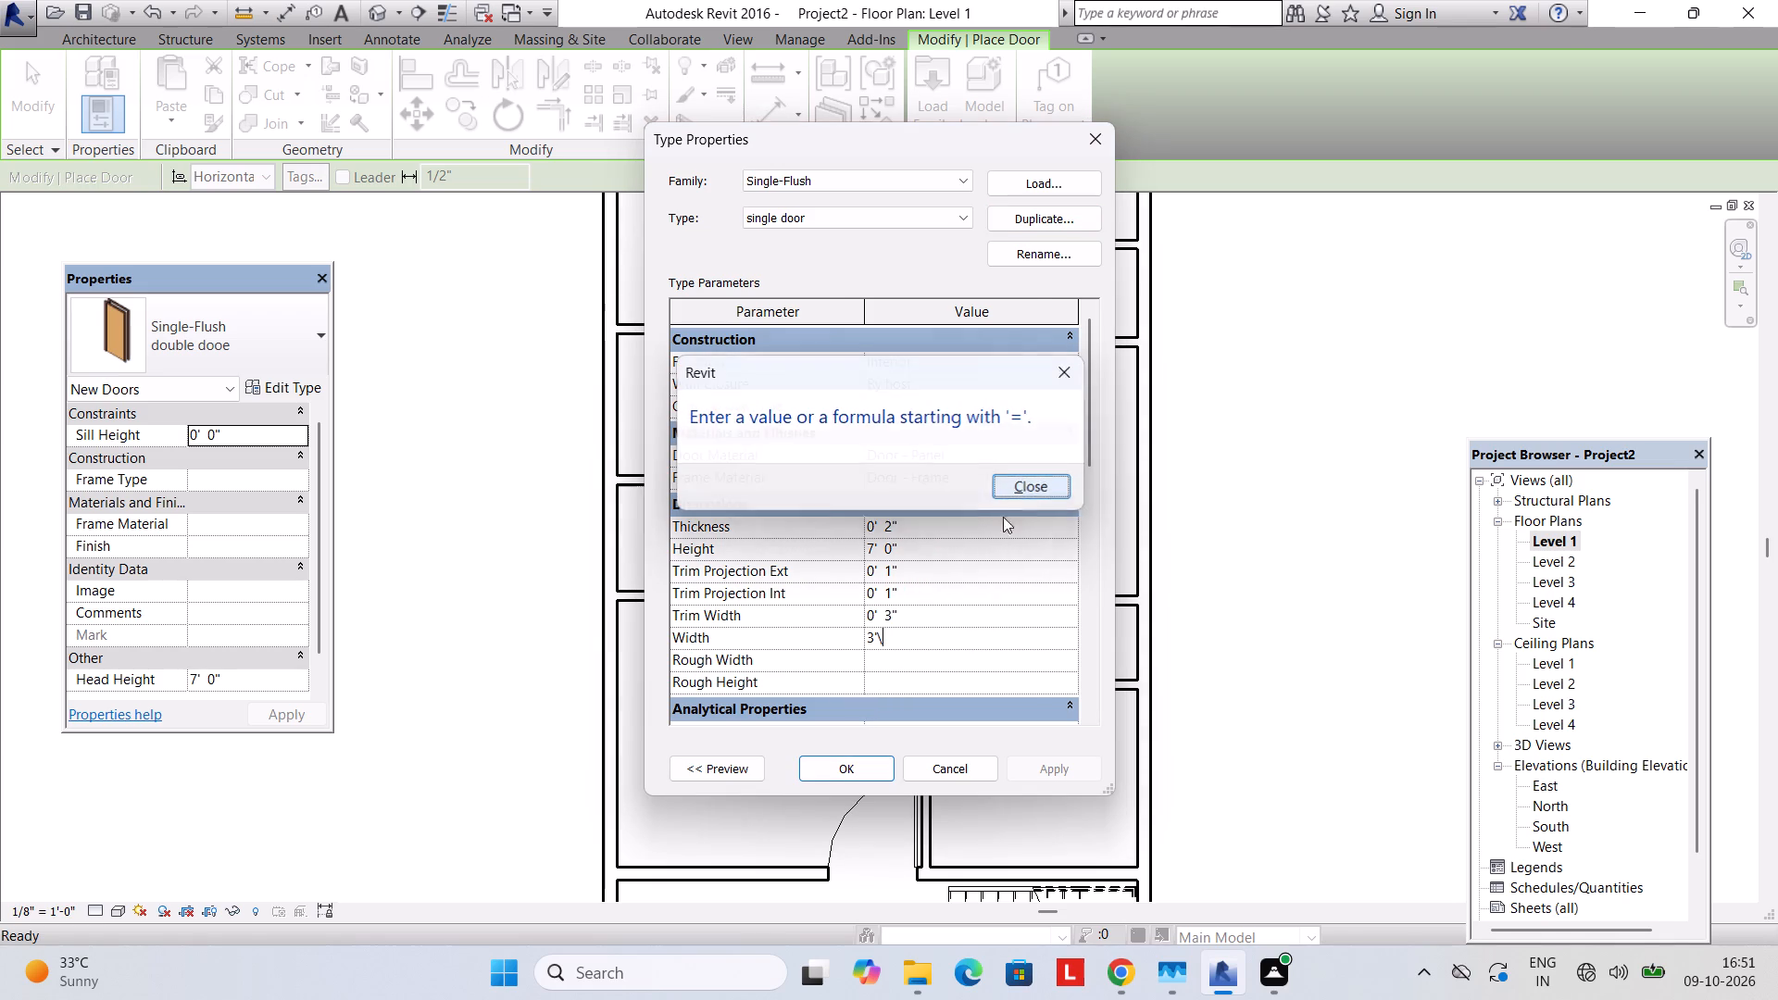
key("BackSpace")
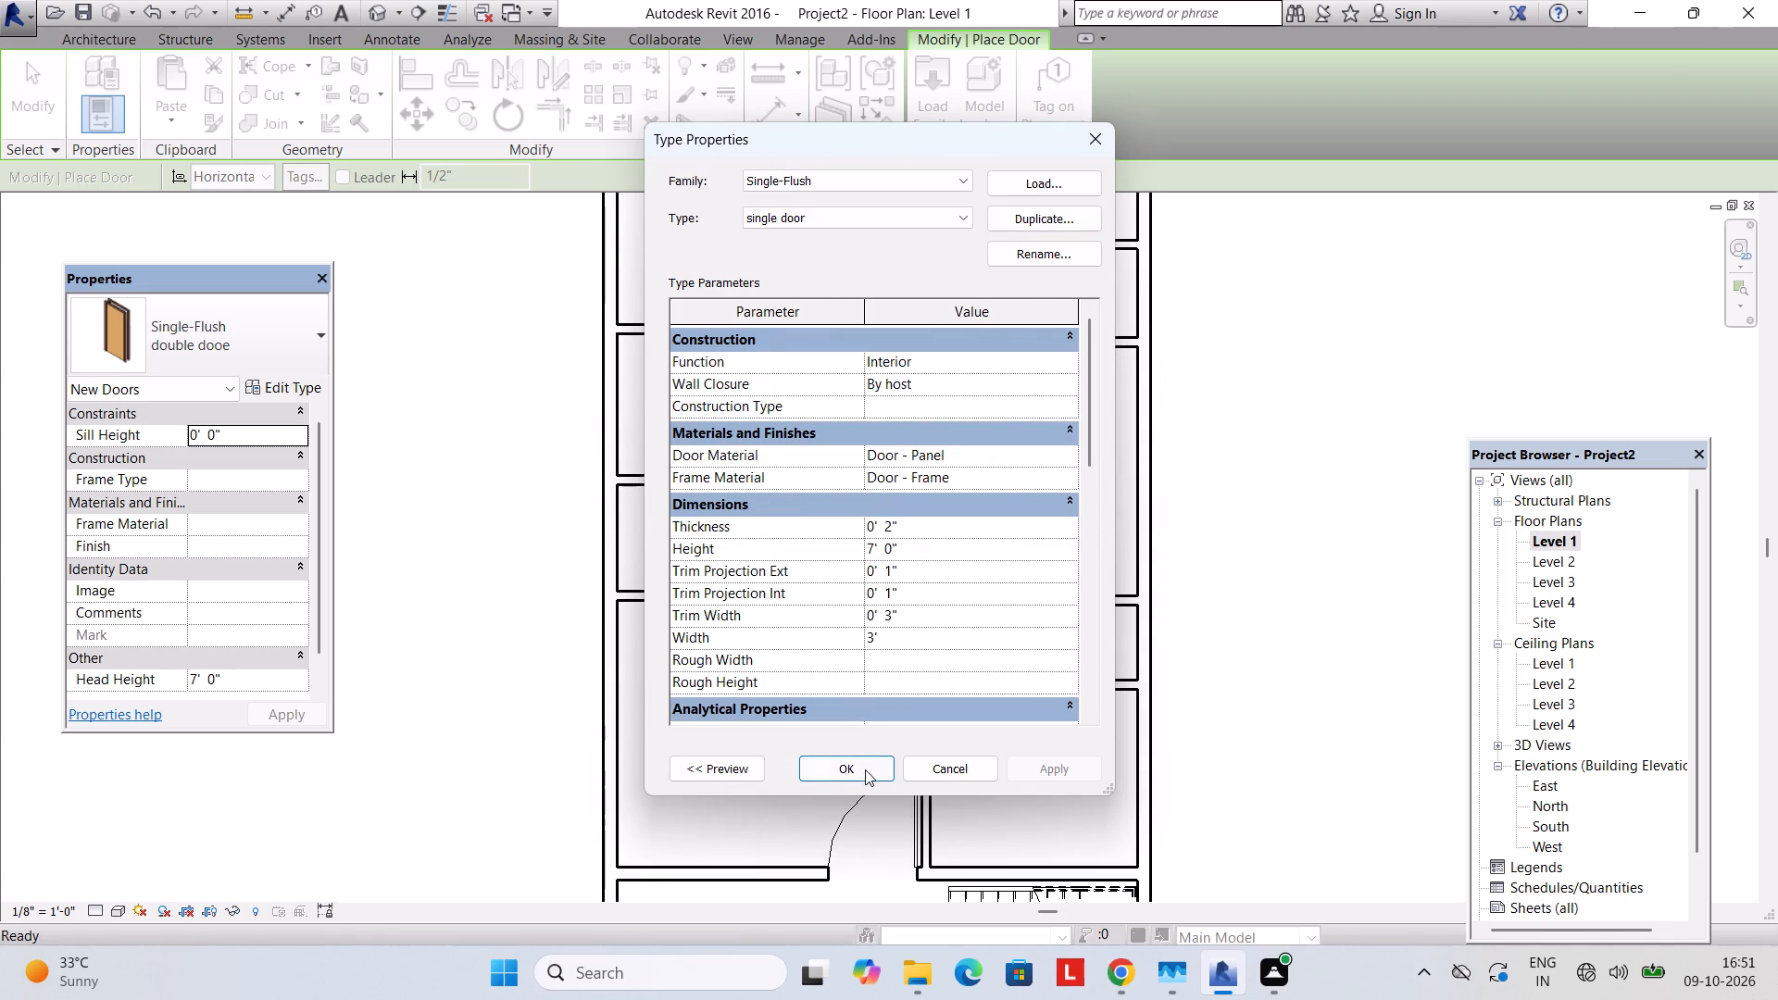
left_click(863, 773)
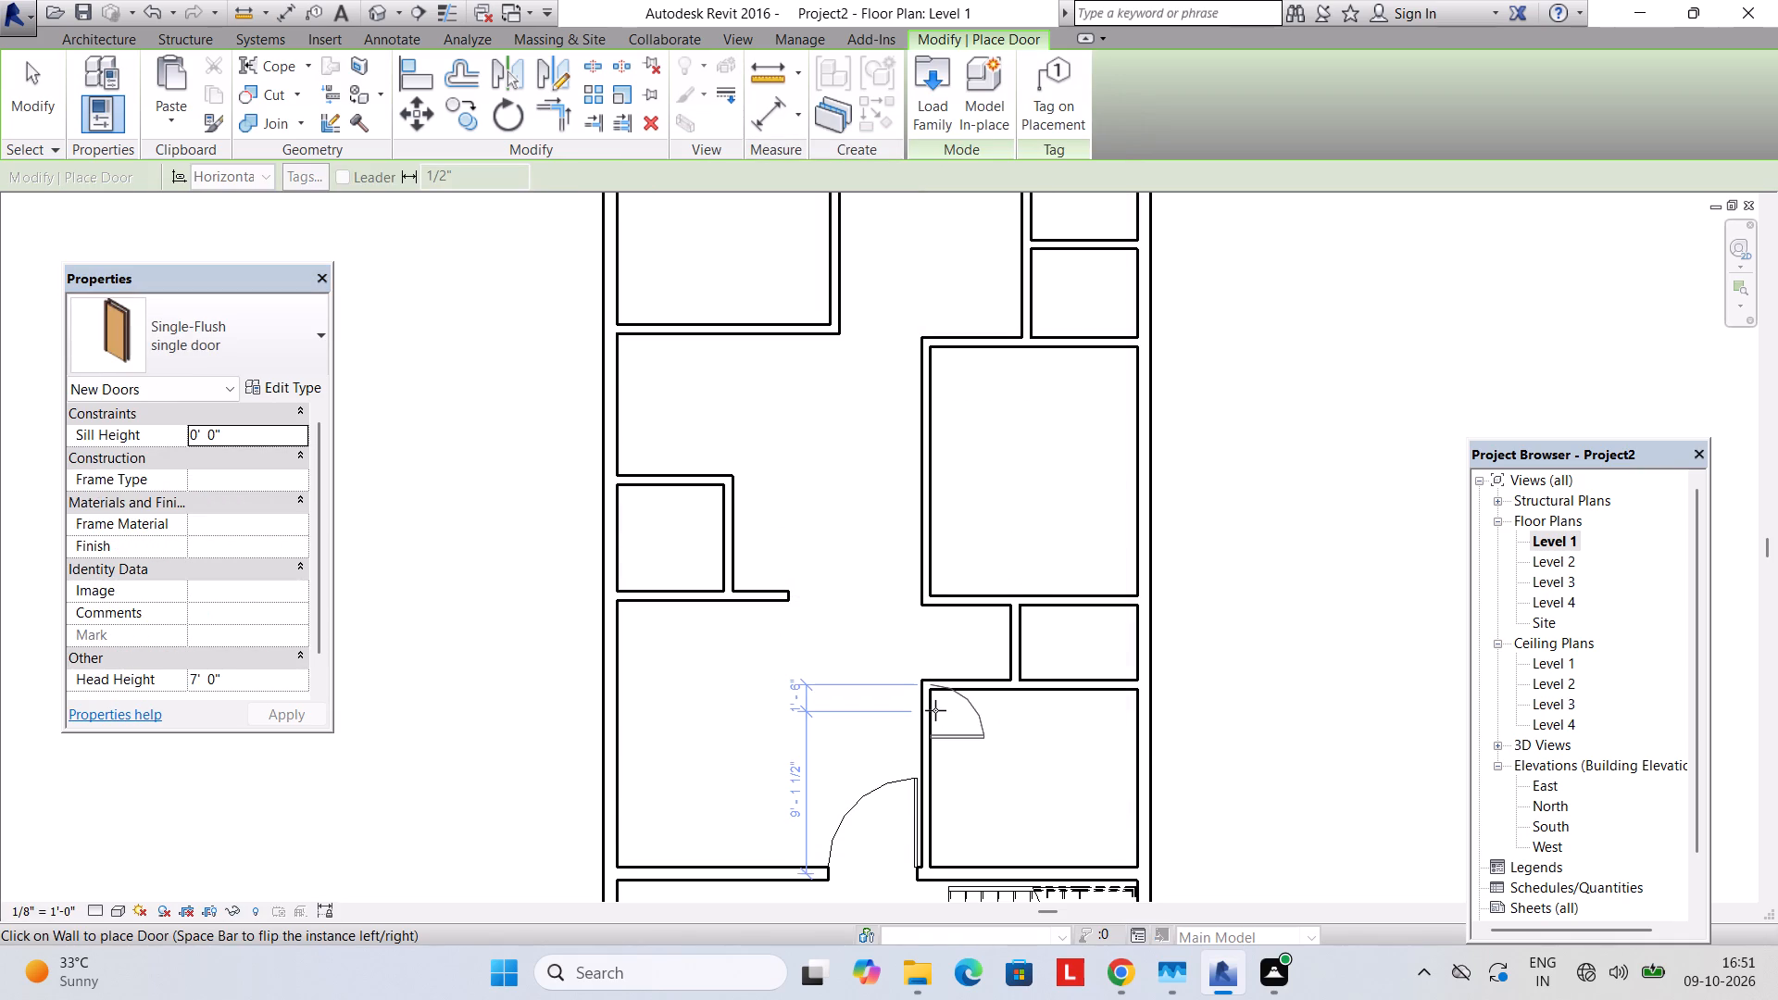
Place inward-opening single doors in the upper walls of the room beside the stair and the small room above it, each 2' from its outer corner.
key("space")
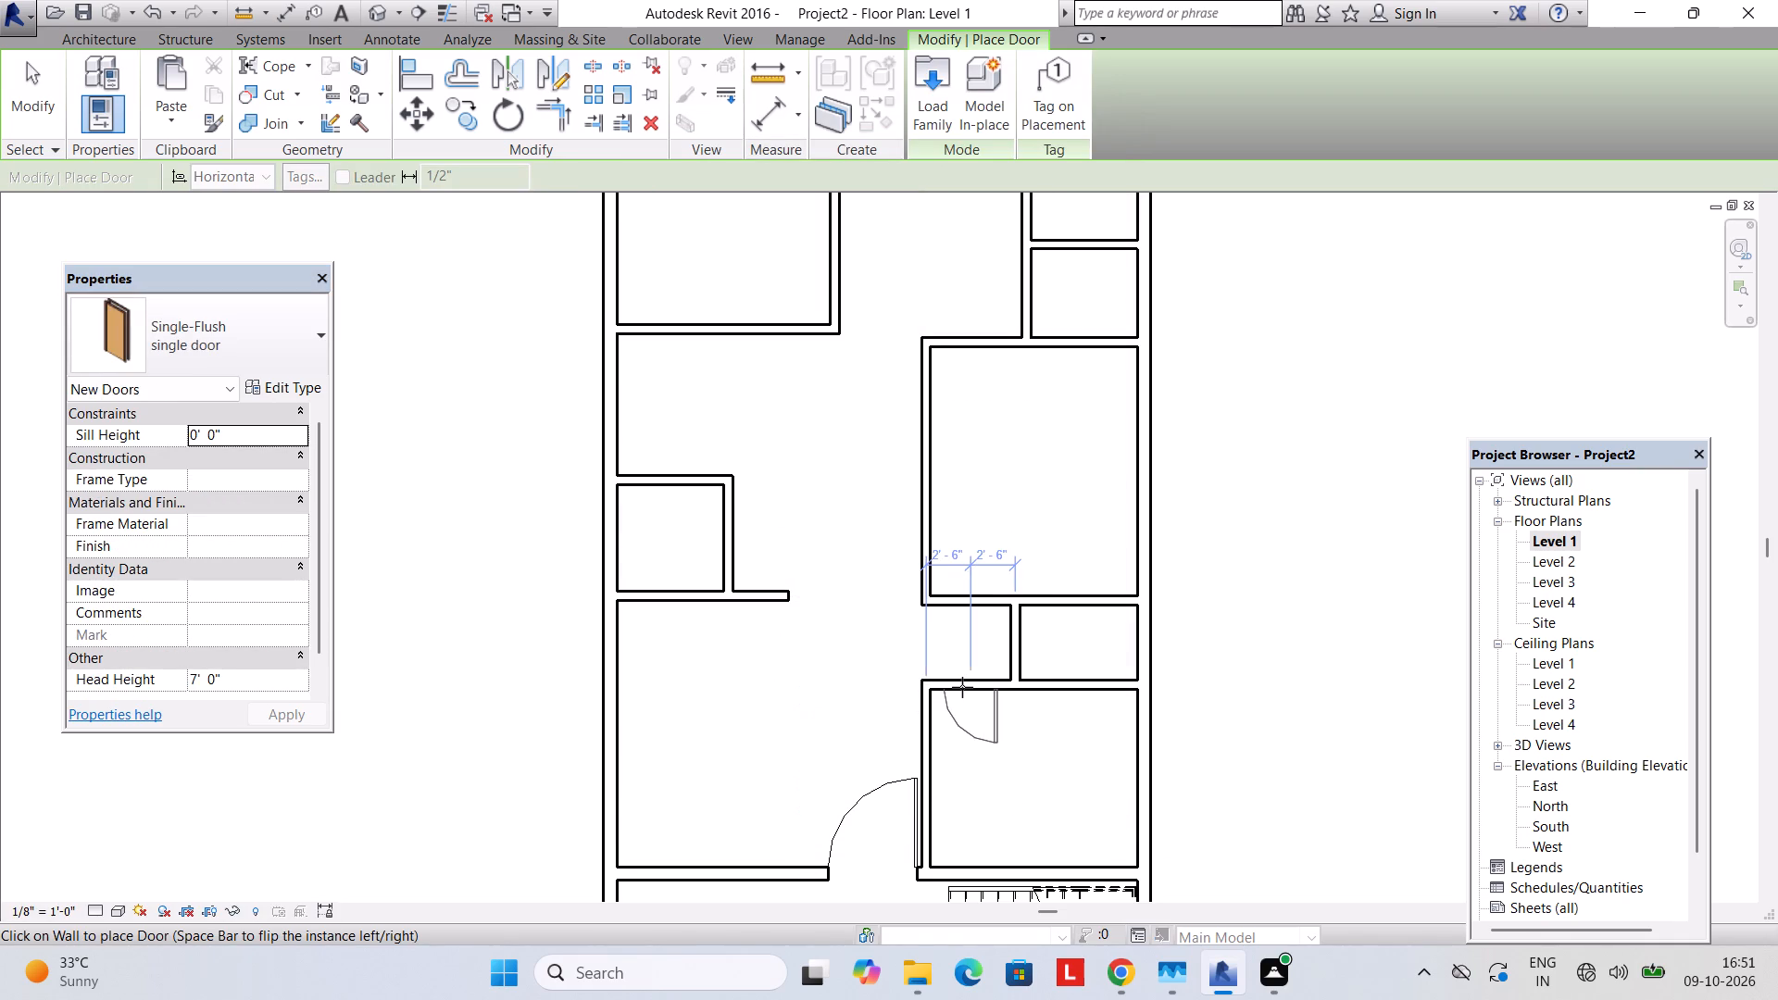
key("space")
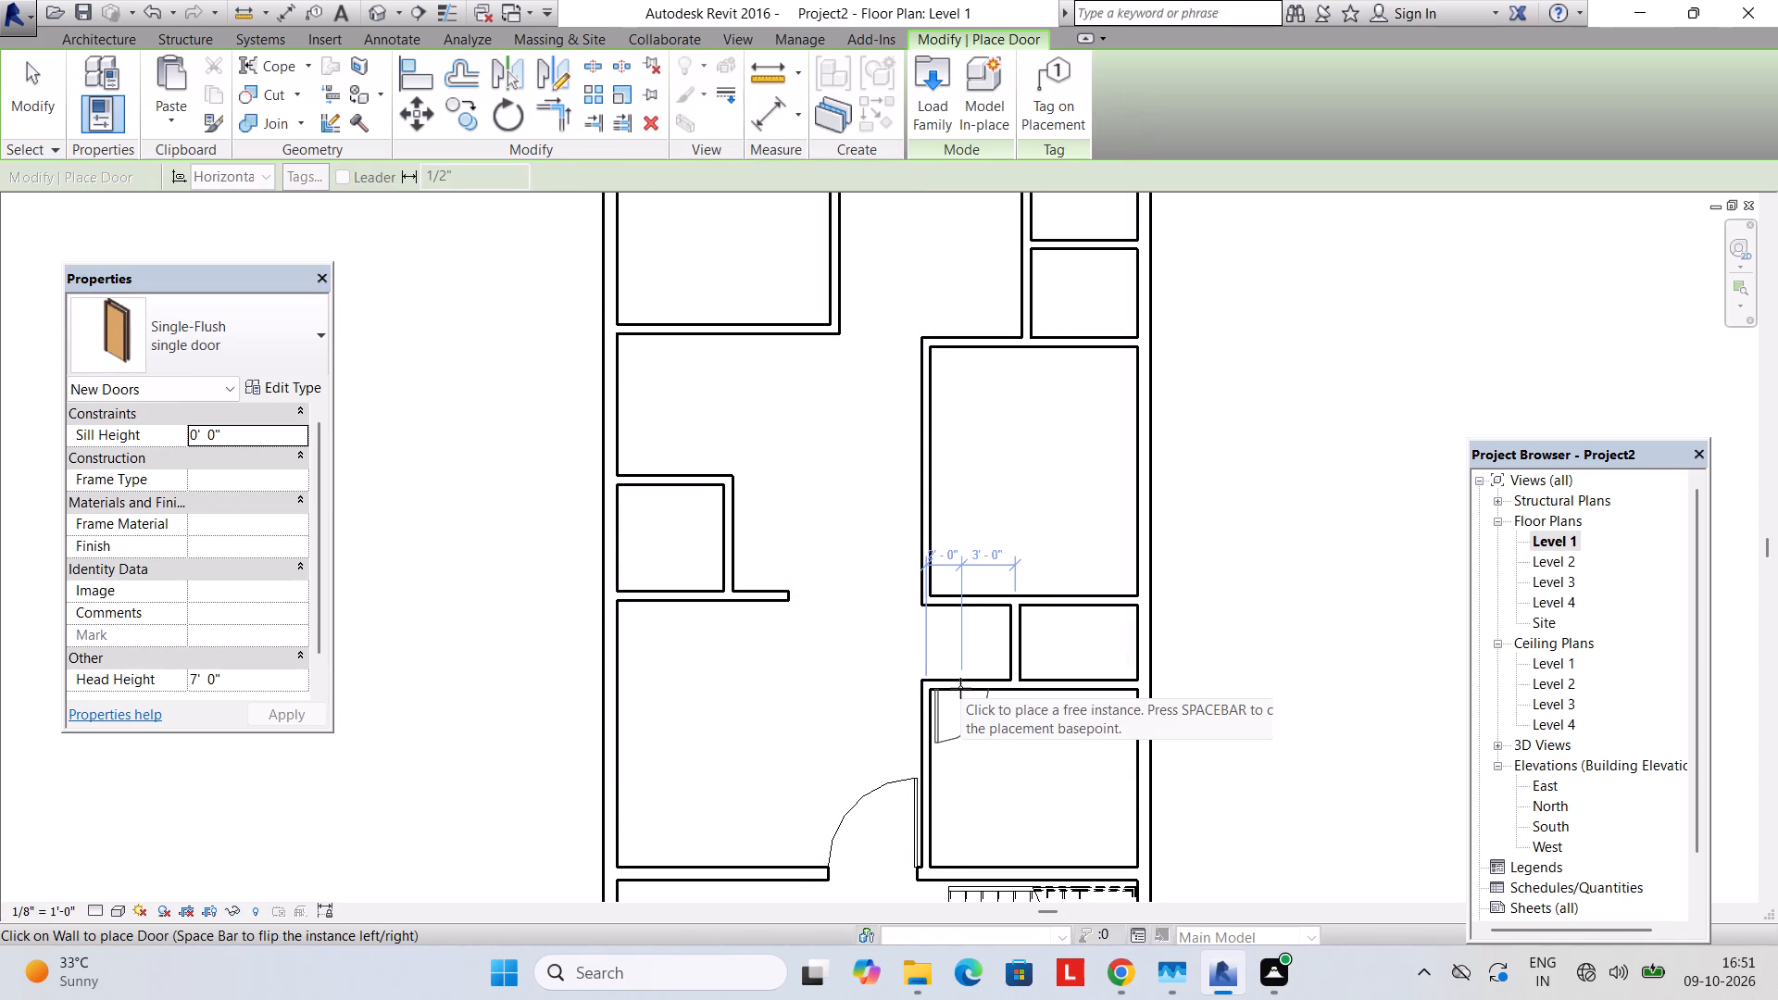
left_click(960, 688)
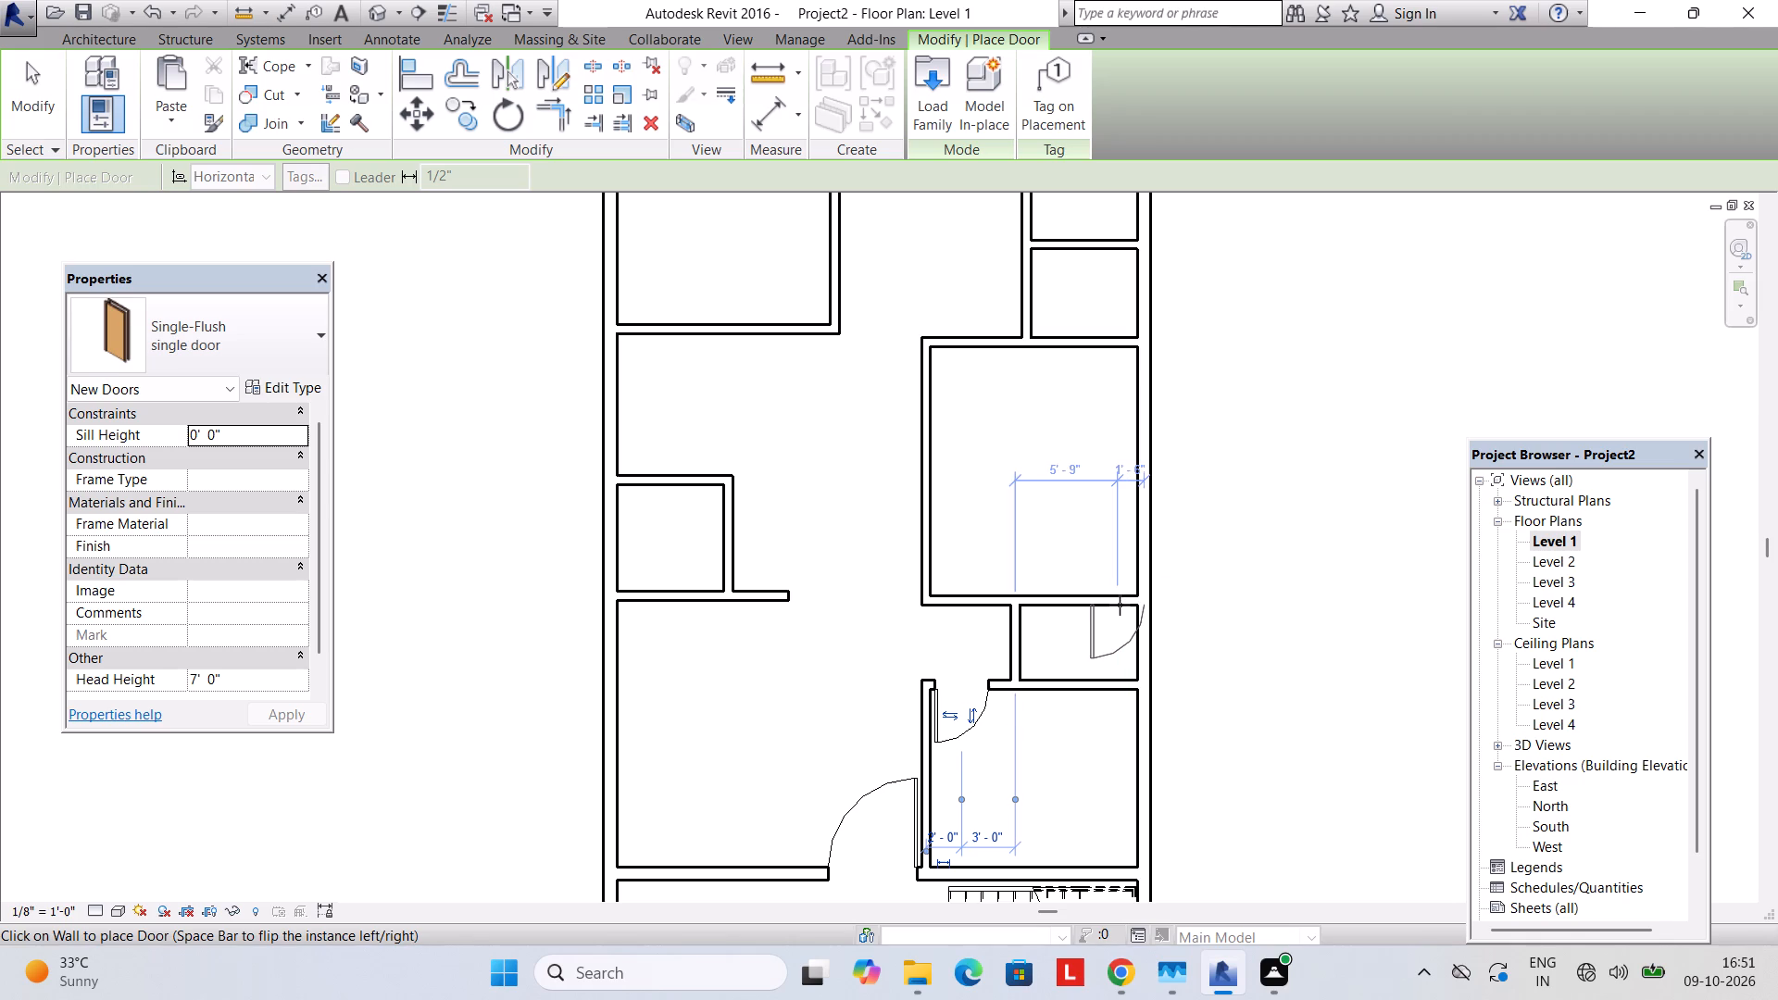
key("space")
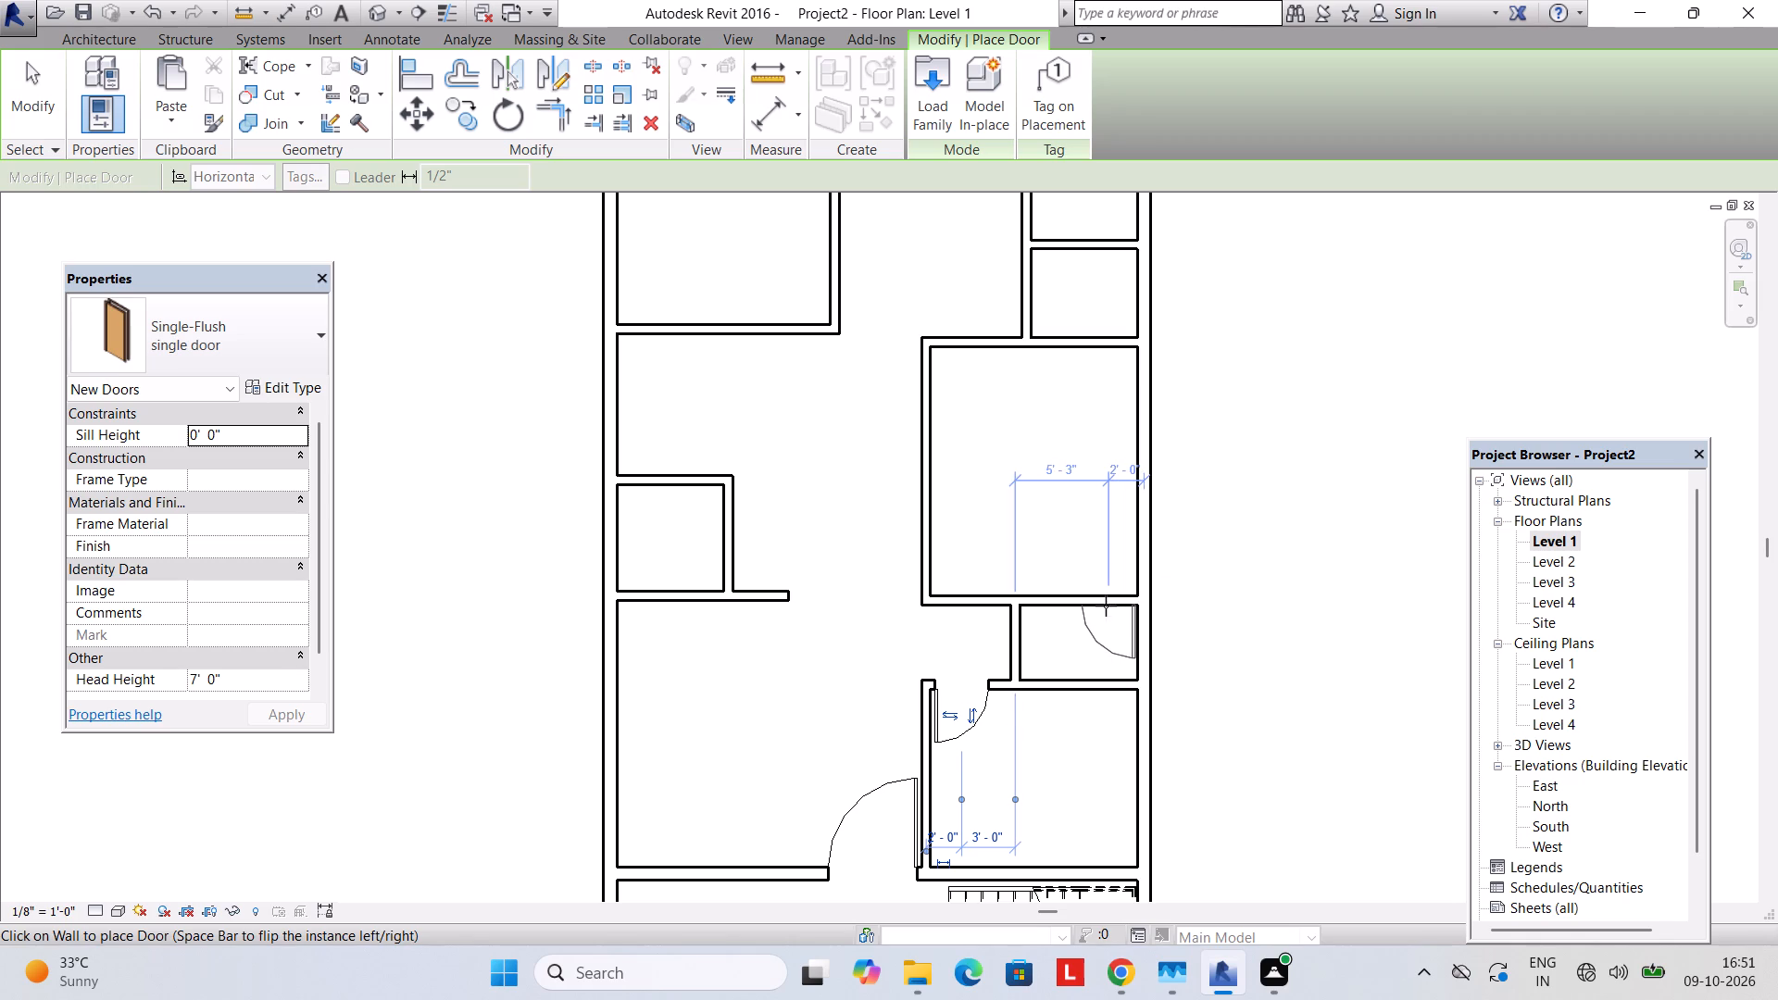
scroll(1104, 606, "up", 5)
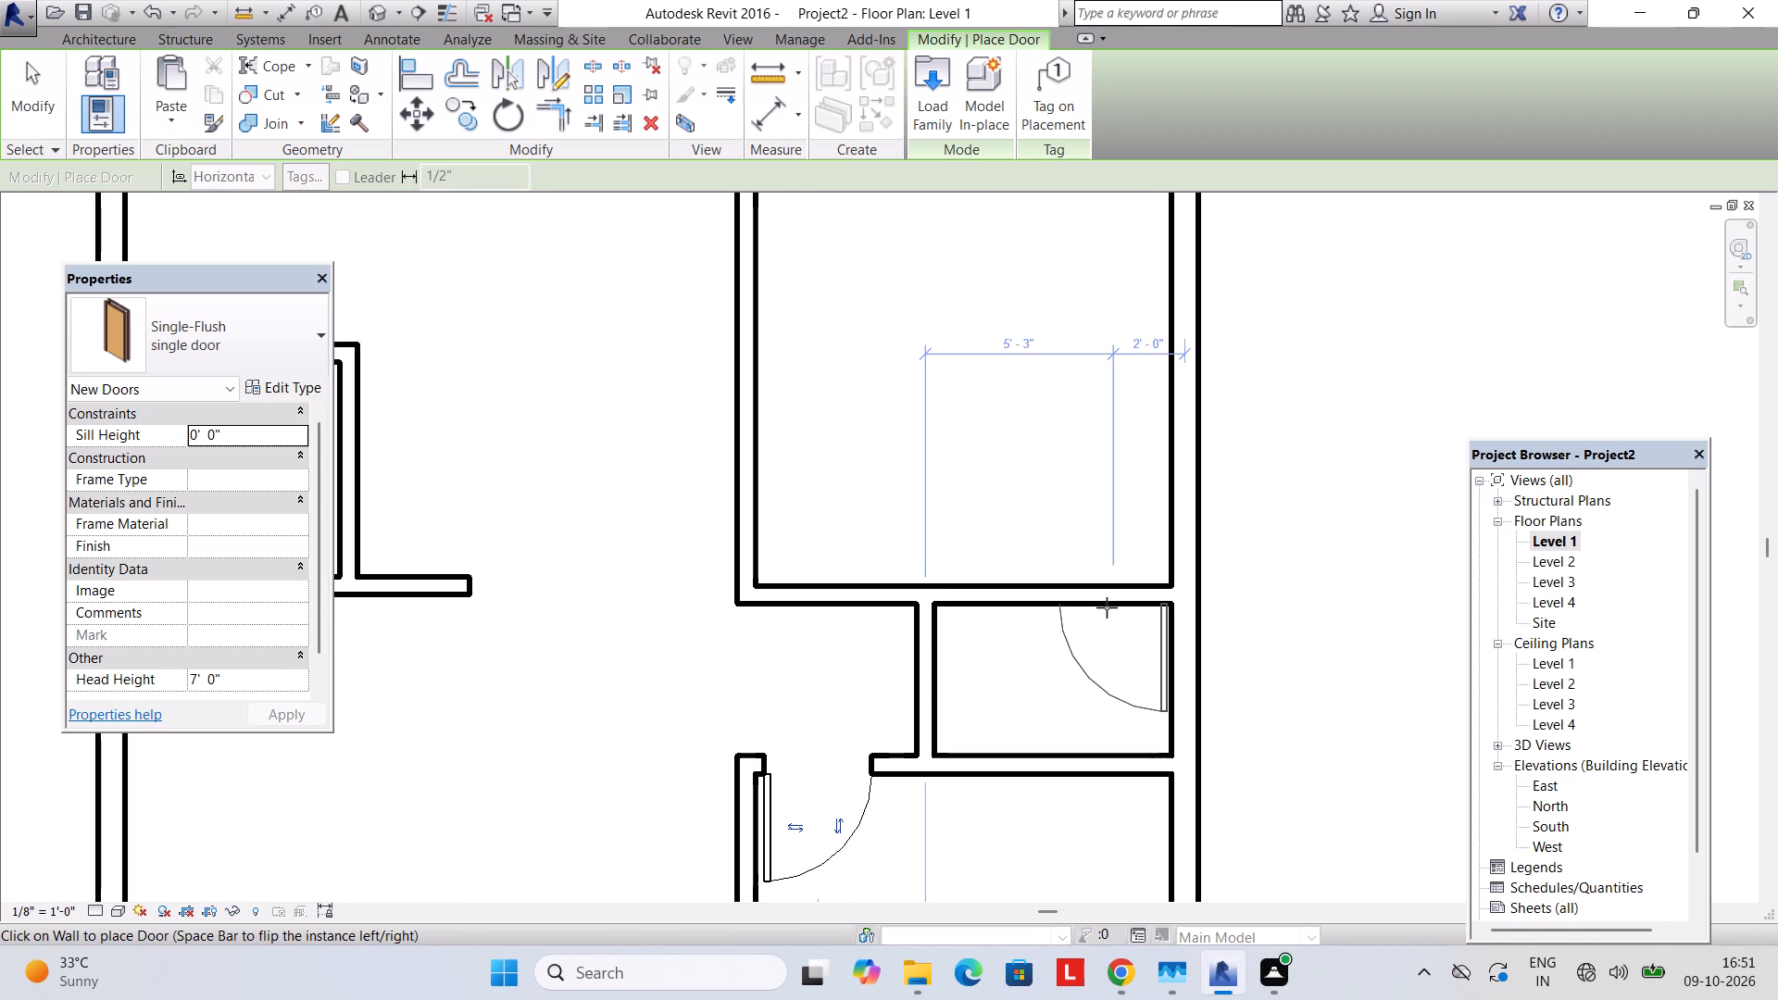
left_click(1107, 607)
Place inward-opening single doors in the large east room's west wall and the small west room's east wall, each 2' from its upper corner.
scroll(994, 575, "down", 3)
middle_click_drag(998, 534, 986, 631)
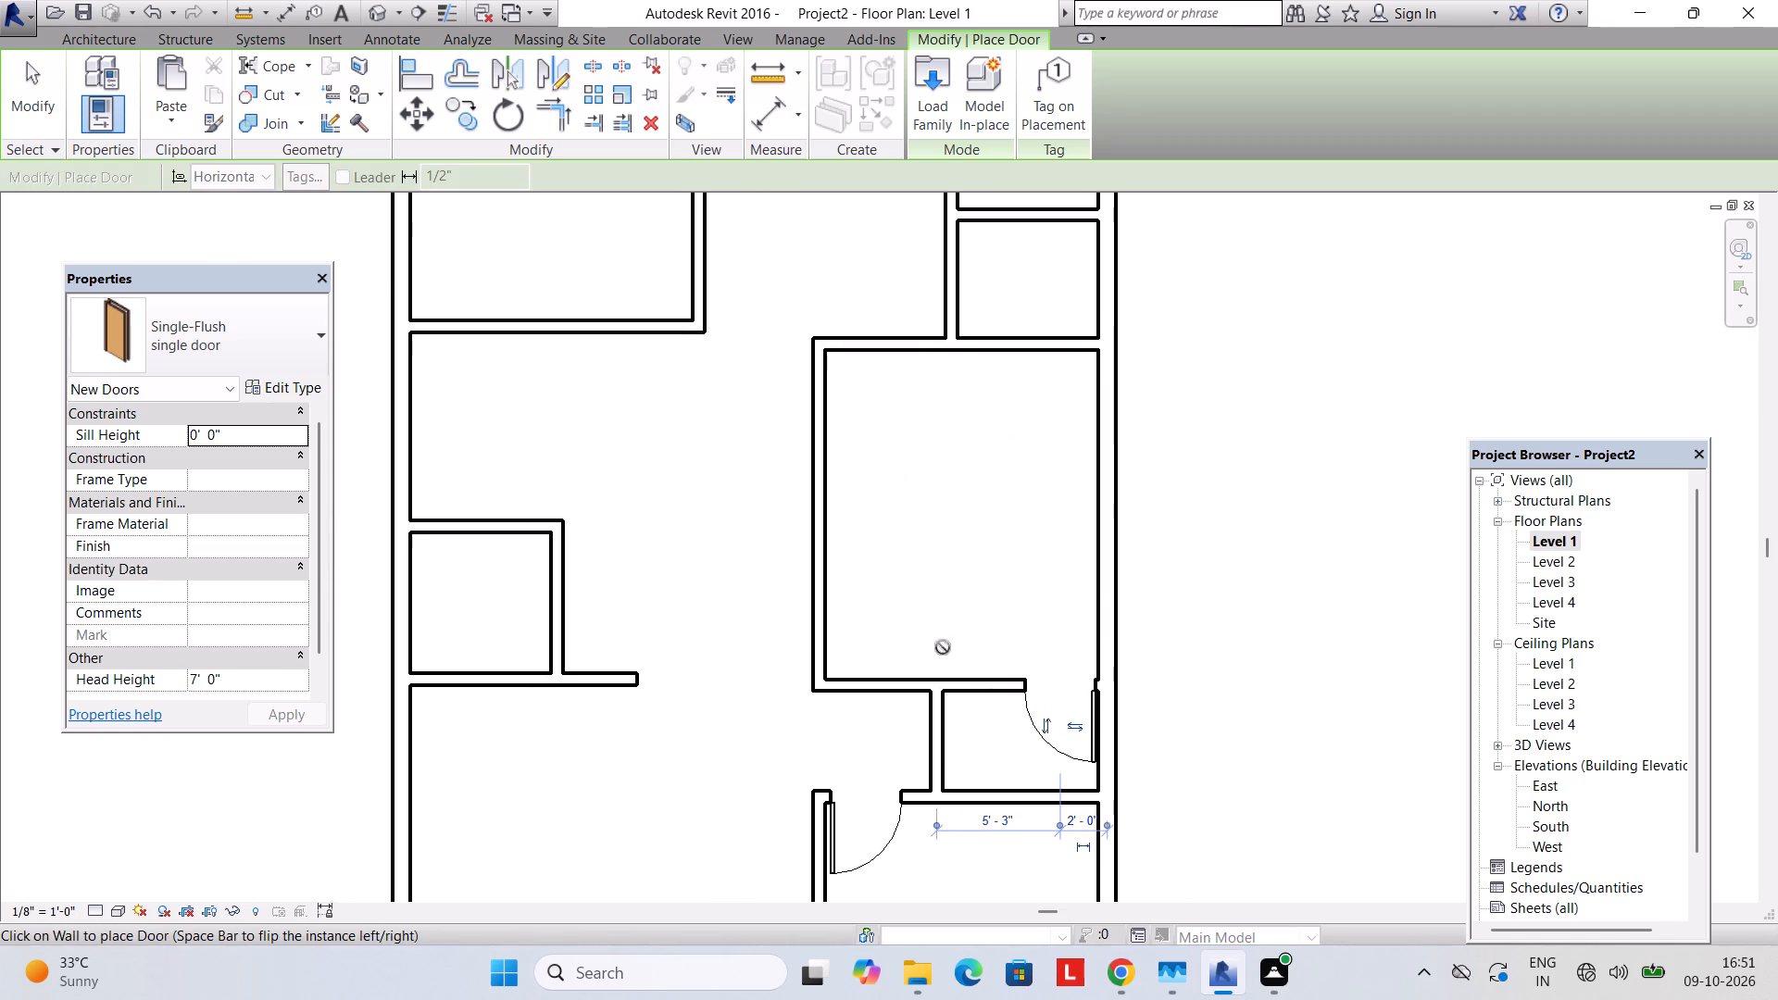
middle_click_drag(886, 479, 888, 603)
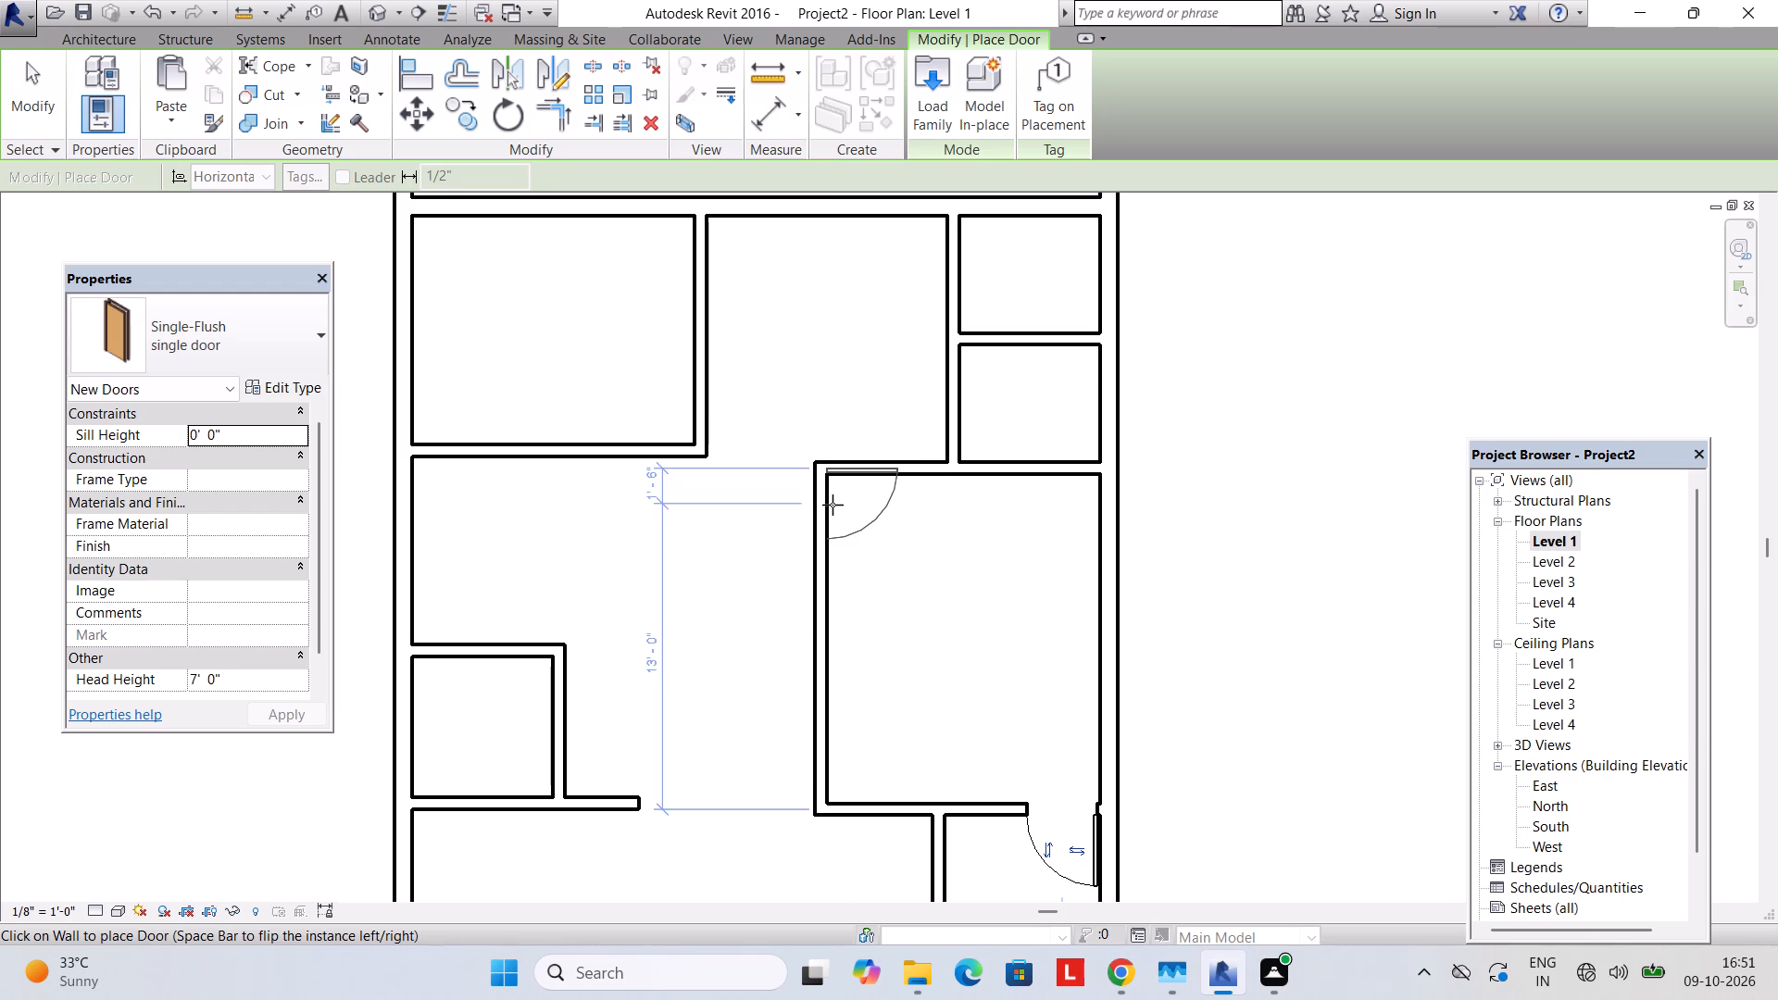
left_click(833, 511)
middle_click_drag(804, 535, 1100, 499)
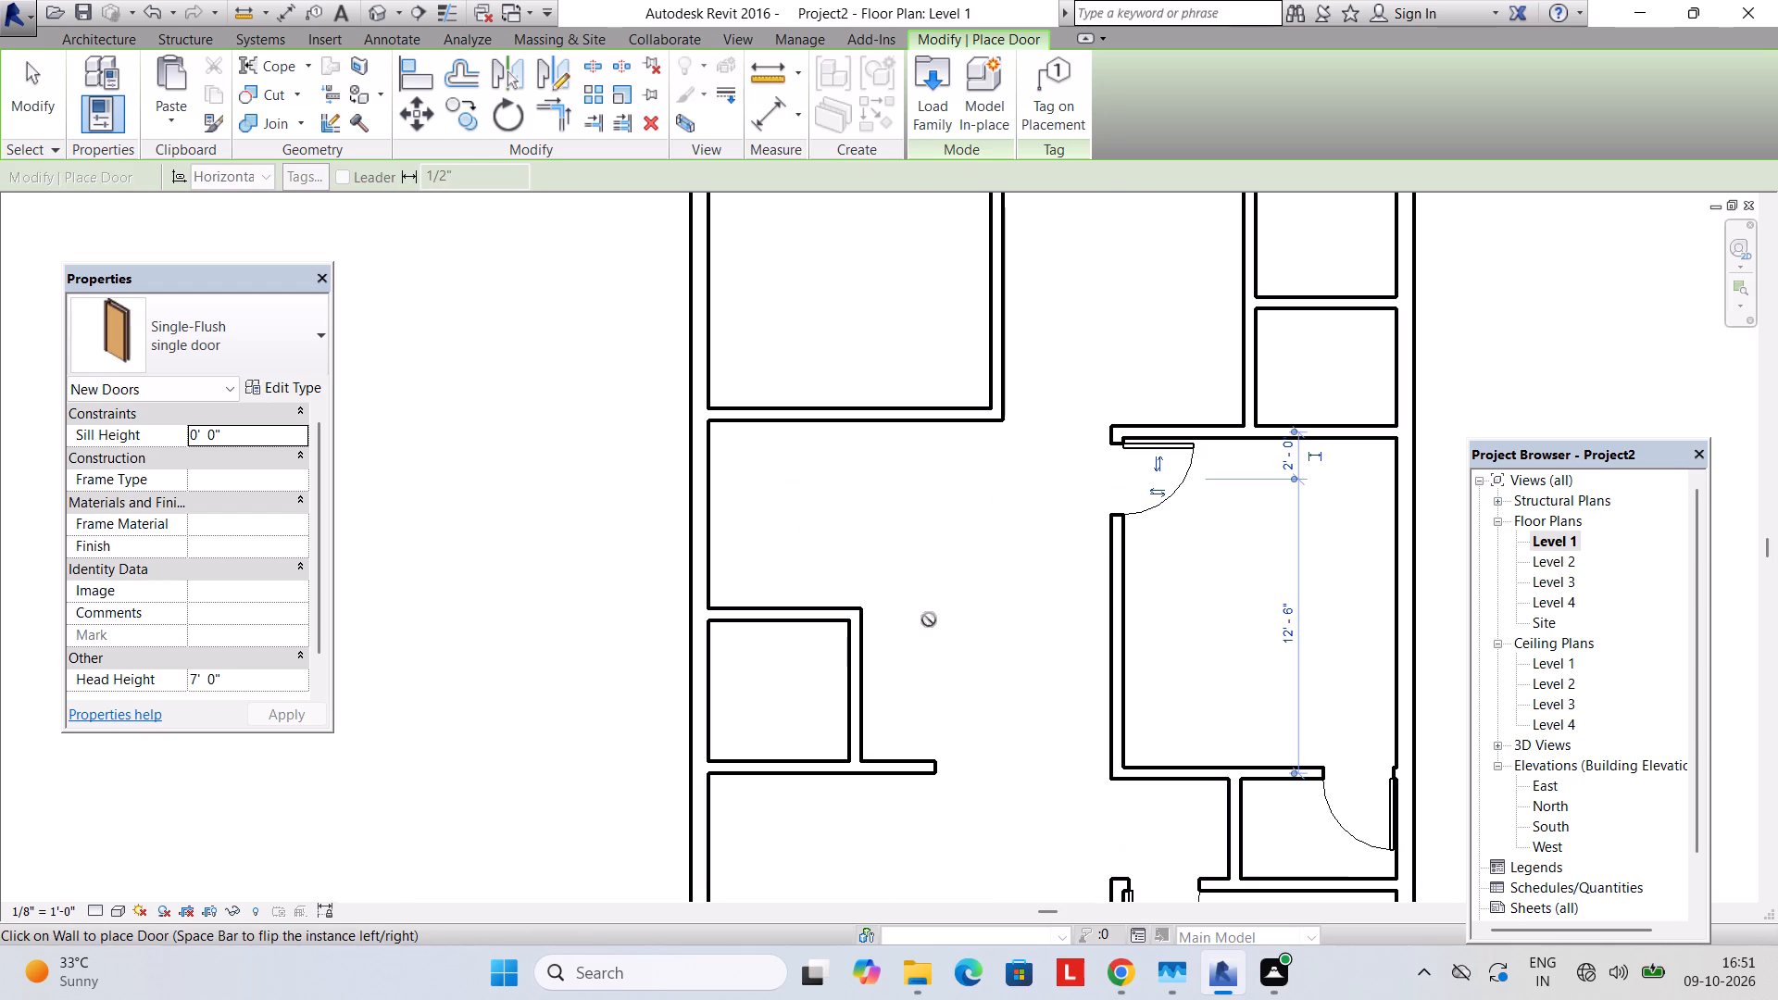
key("space")
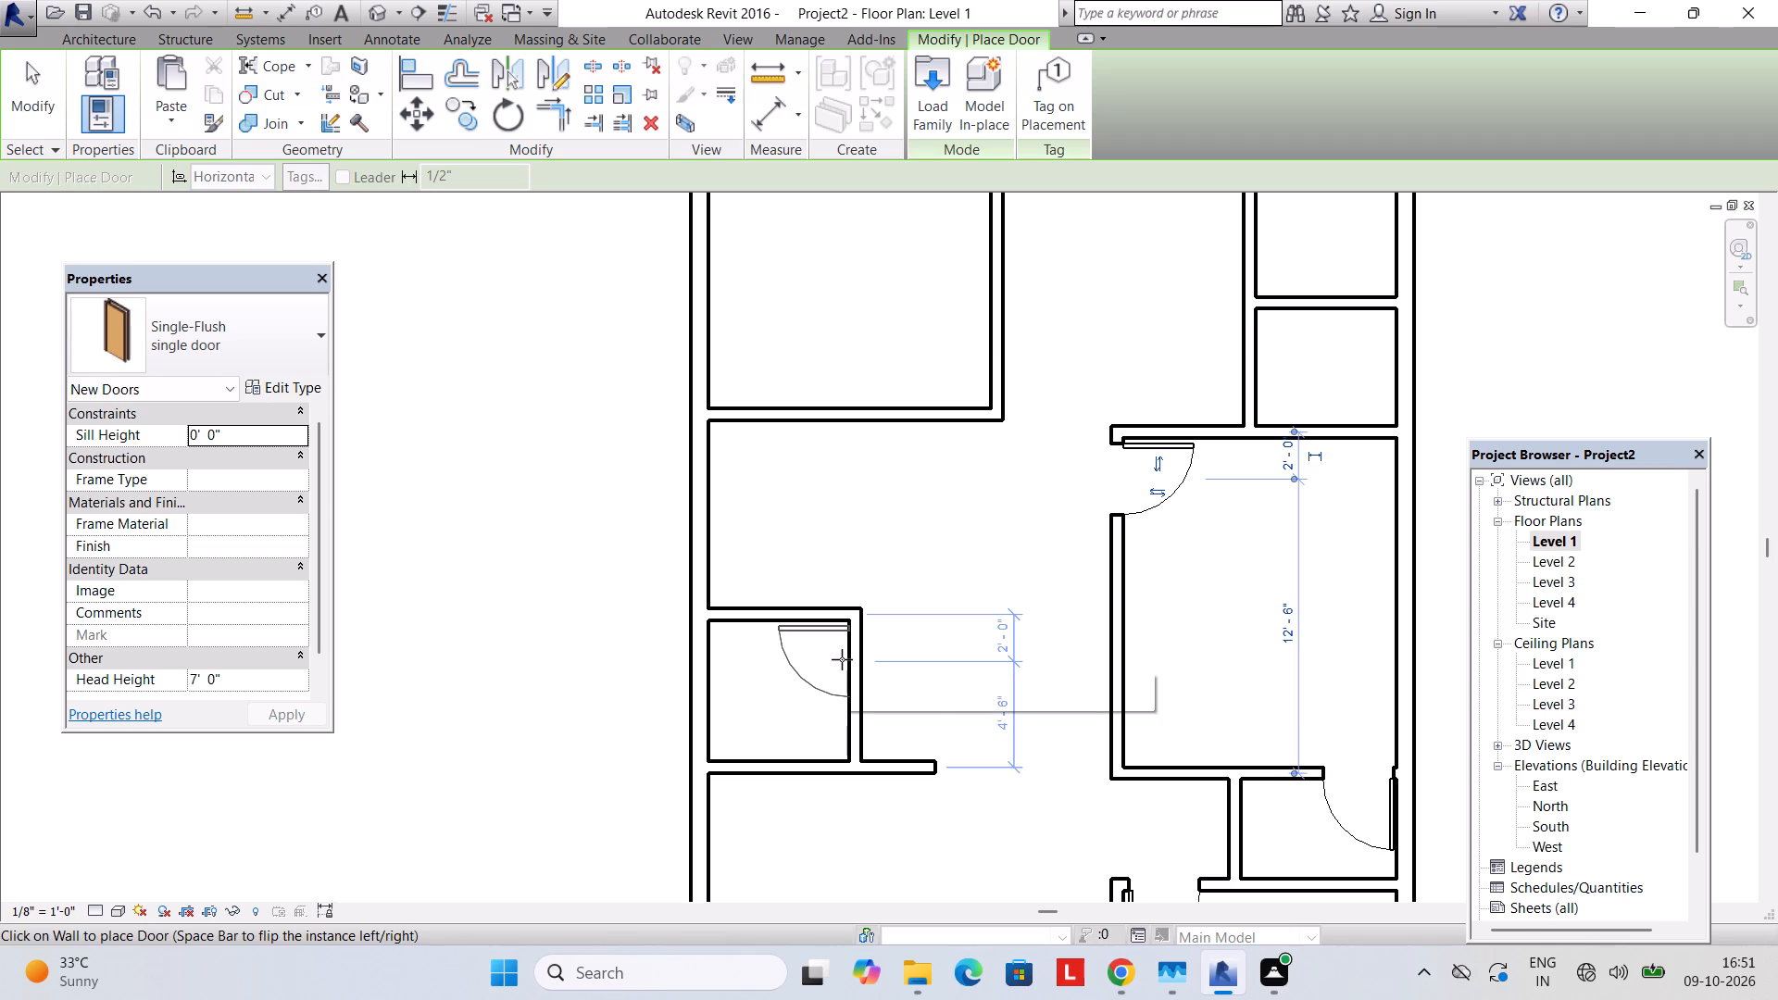
left_click(842, 659)
Place inward-opening single doors in the west walls of the two small stacked rooms near the trees, each 2' below the room's upper wall.
scroll(900, 570, "down", 1)
middle_click_drag(900, 570, 903, 615)
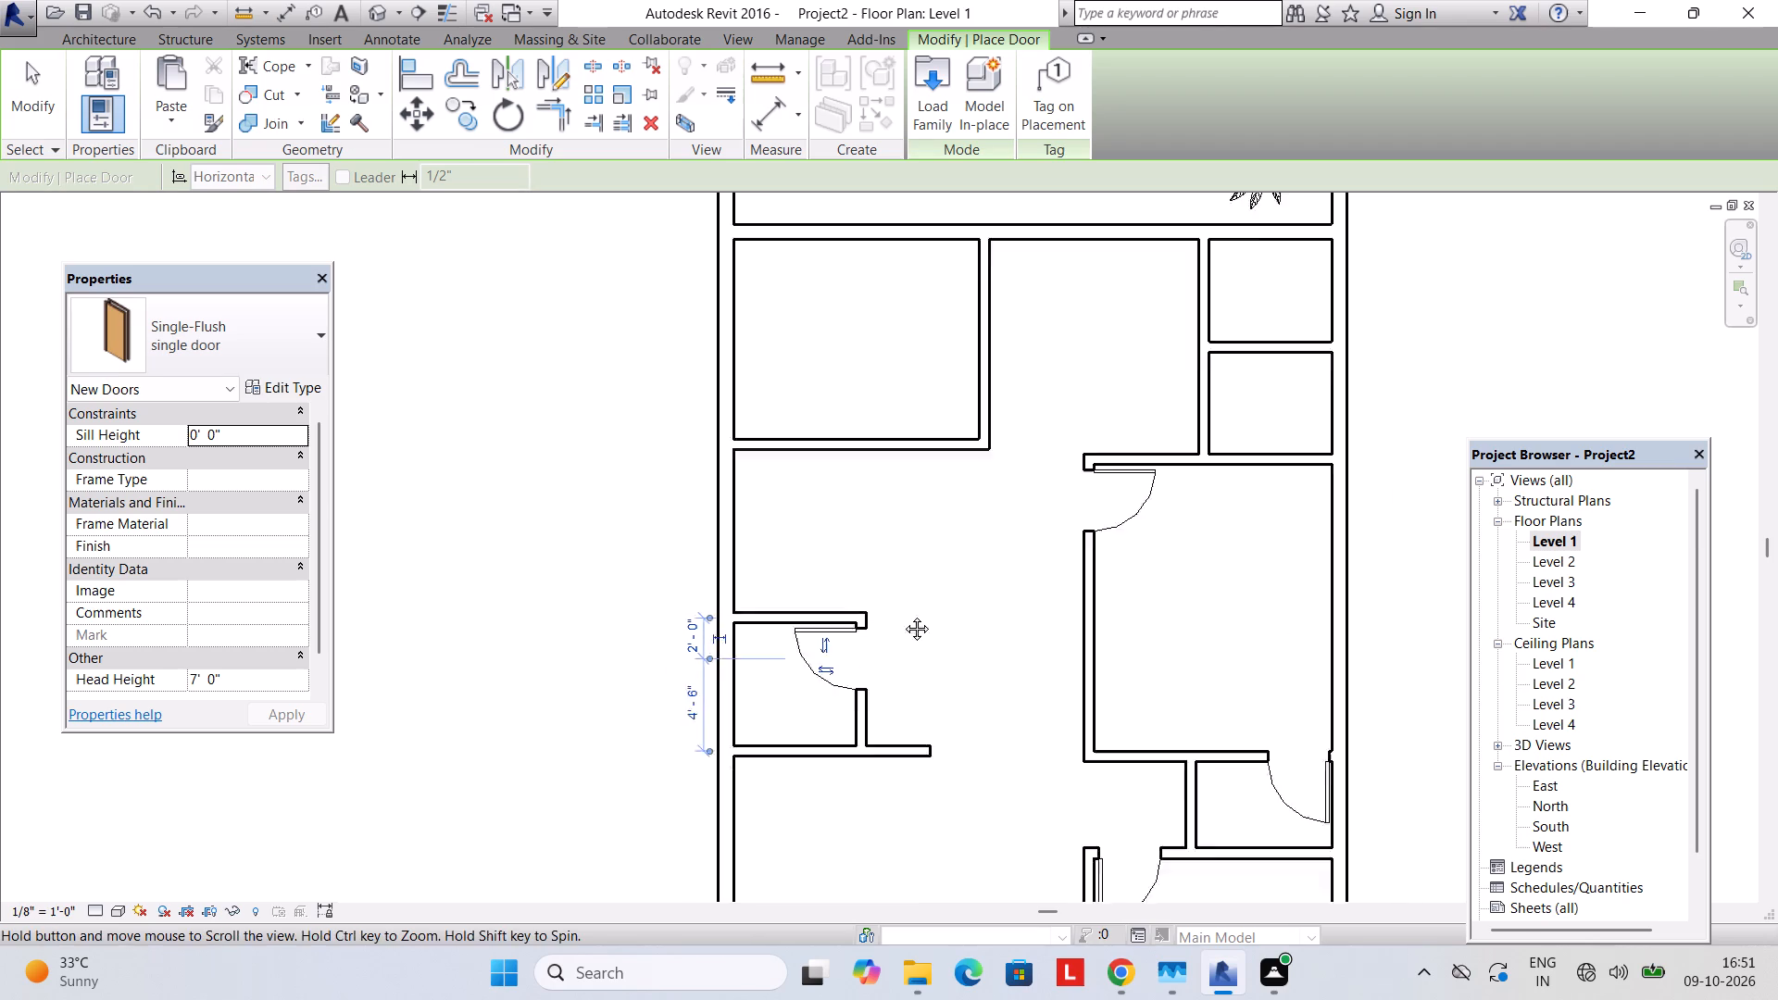
middle_click_drag(903, 615, 912, 727)
middle_click_drag(1037, 477, 1000, 560)
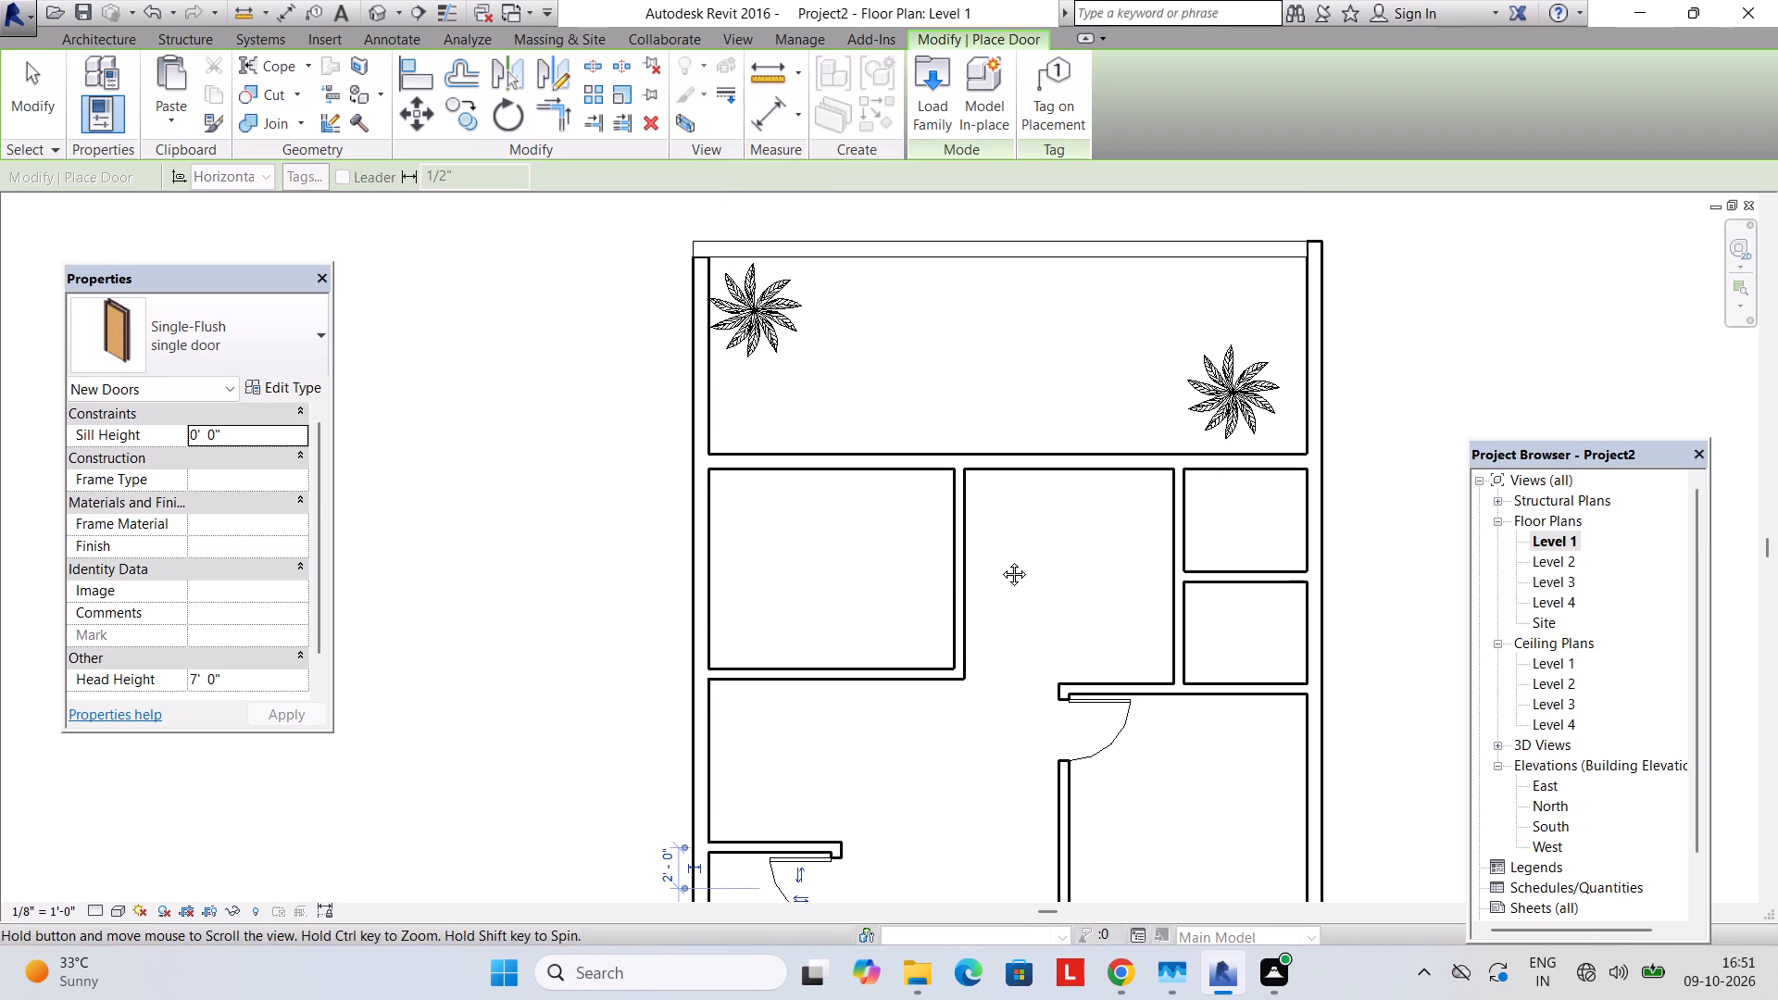
middle_click_drag(1000, 560, 1000, 561)
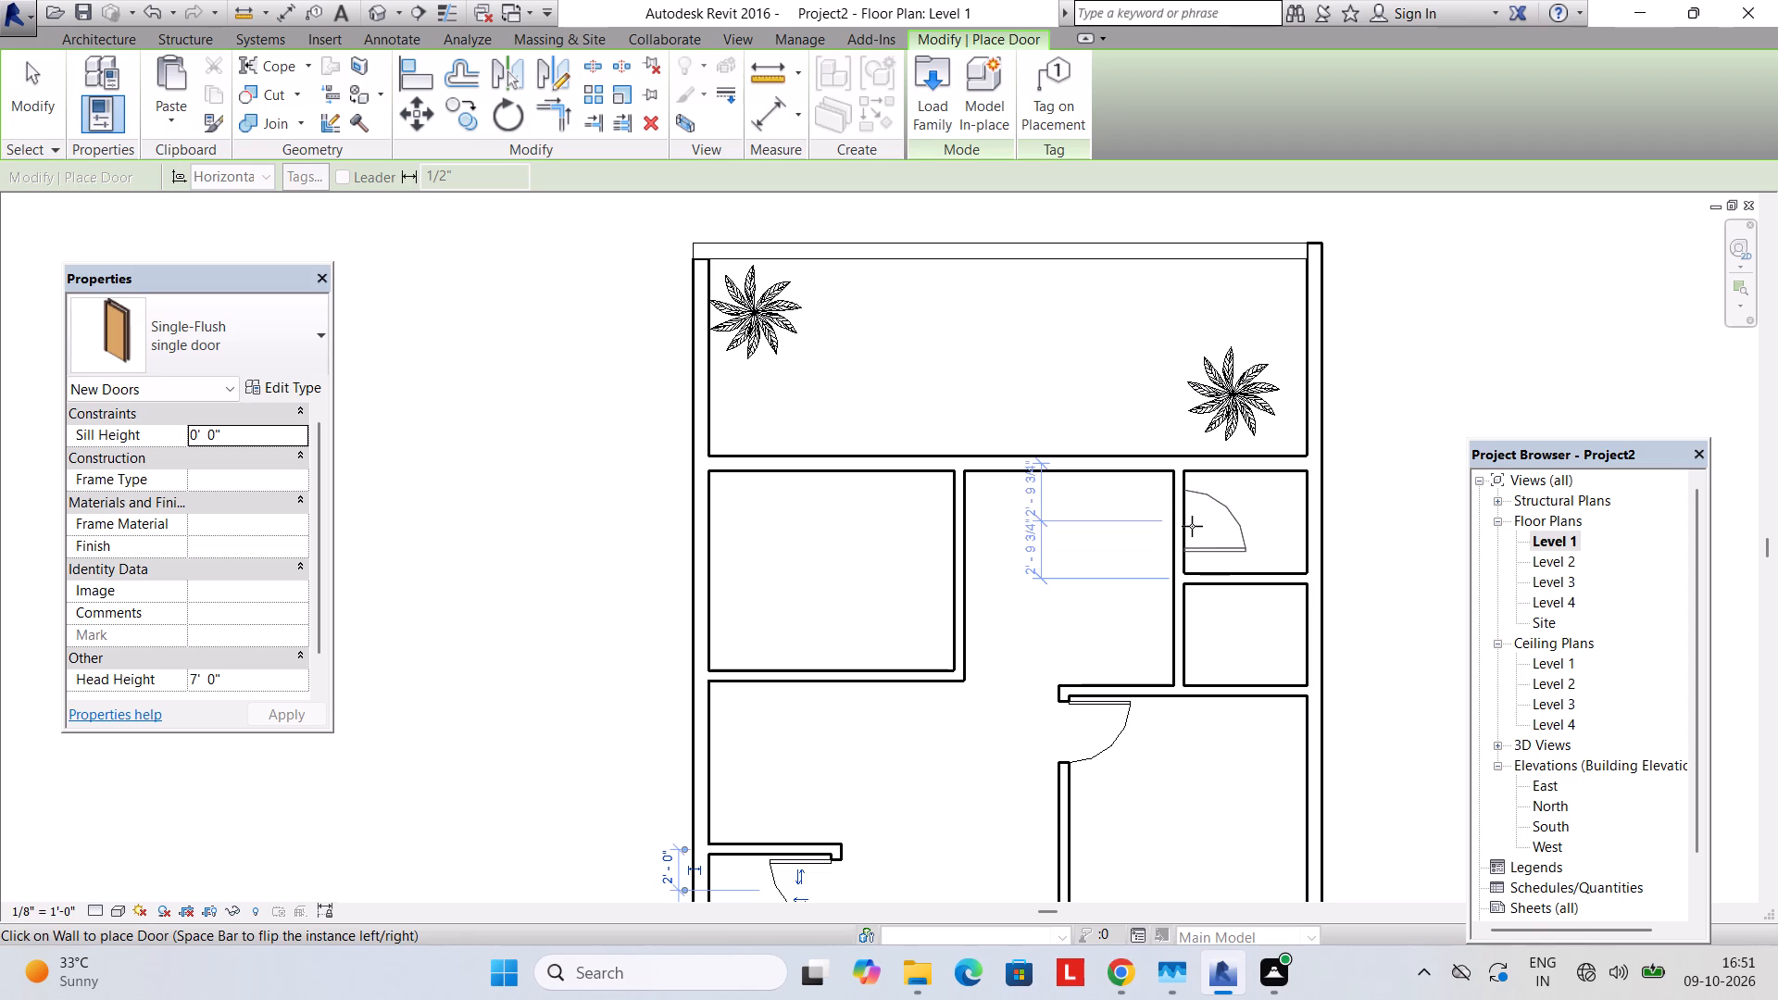
key("space")
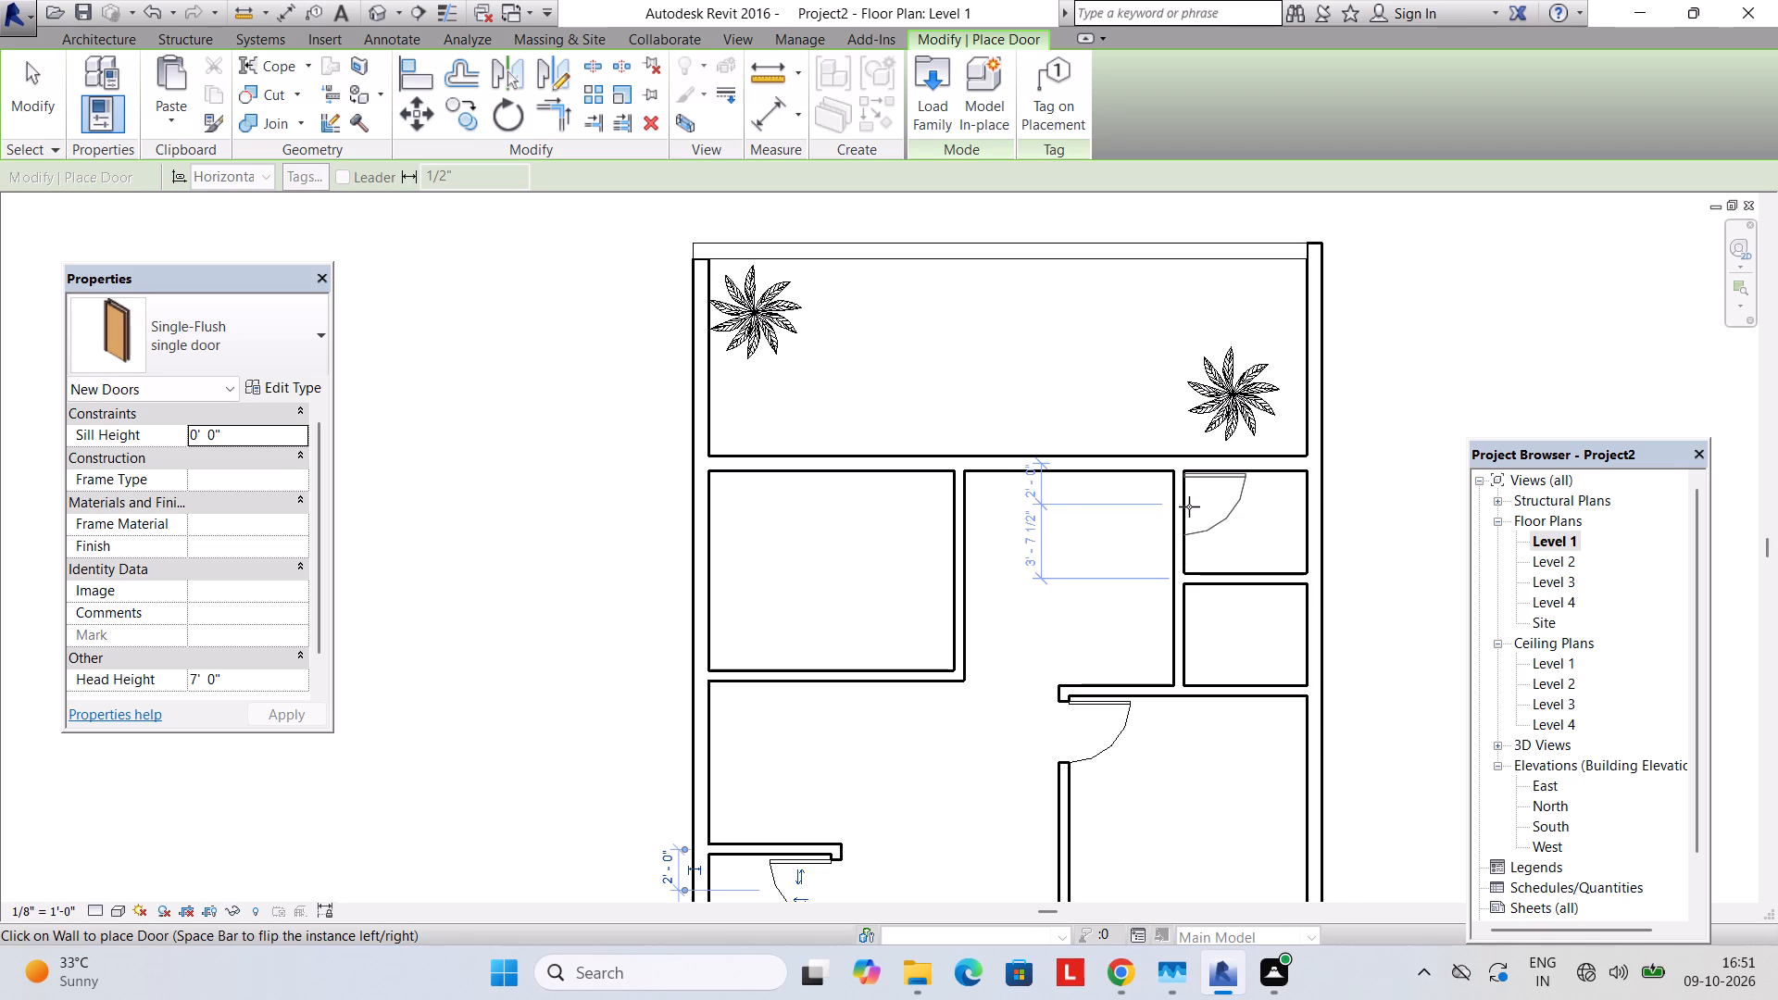
scroll(1187, 506, "up", 5)
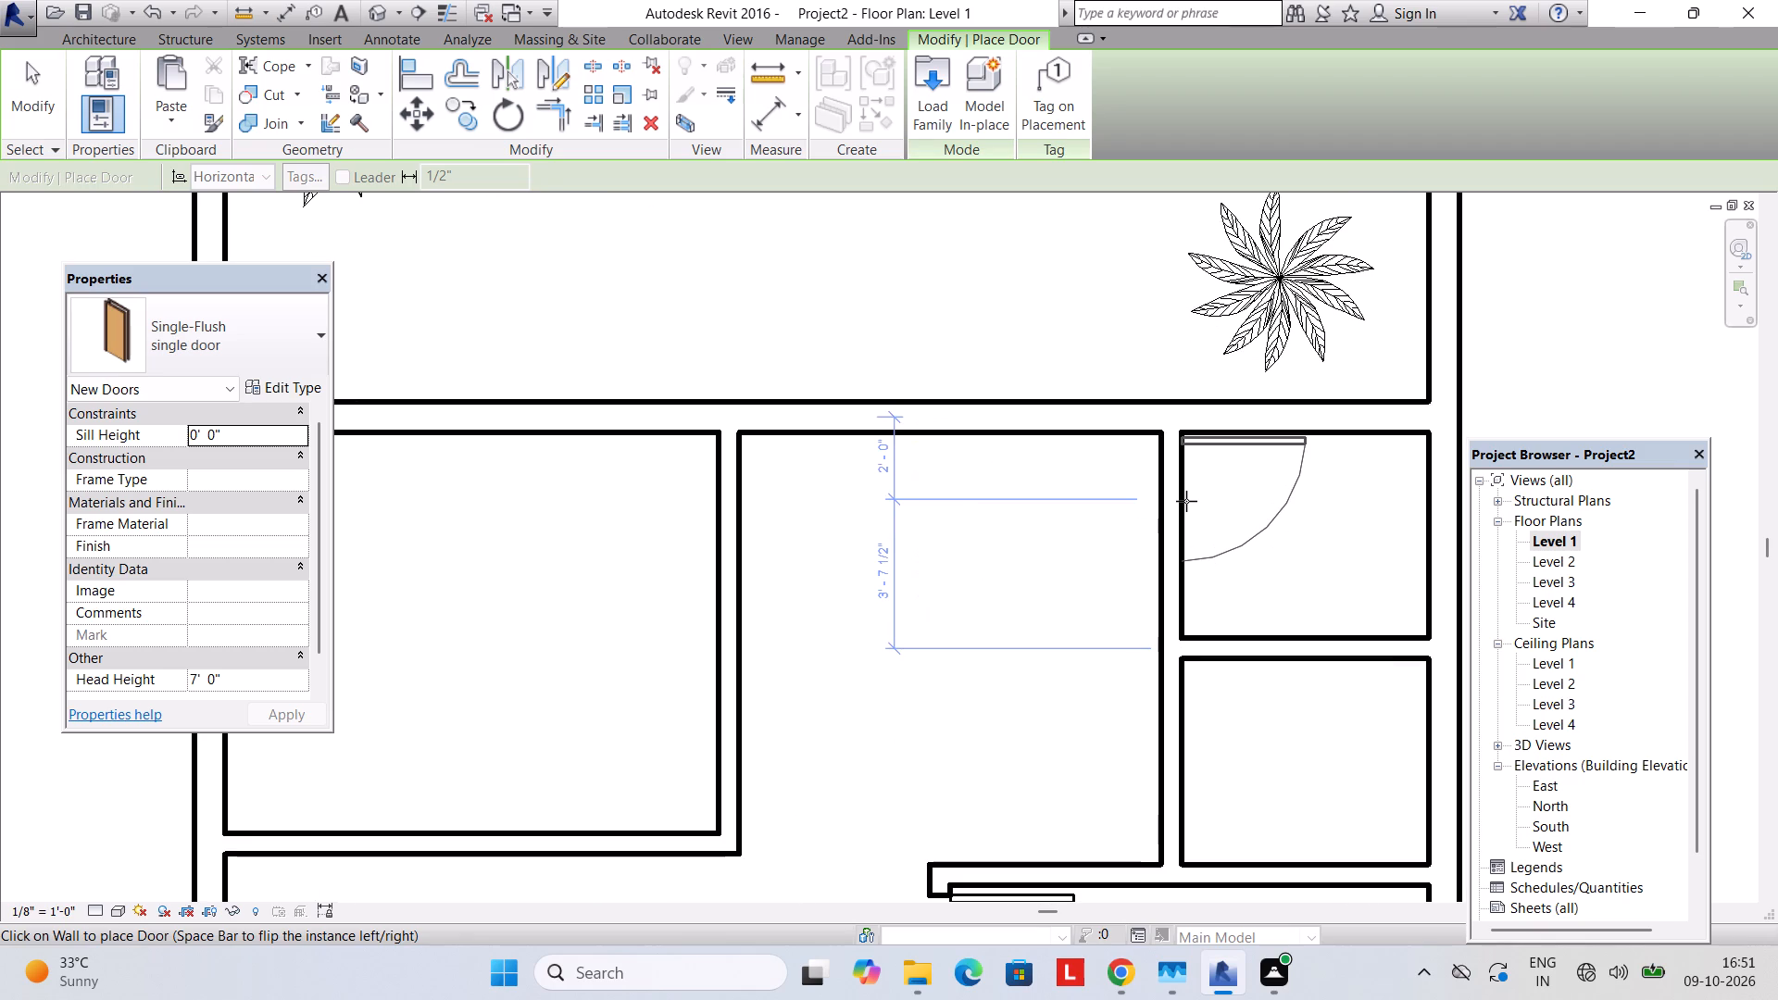
left_click(1186, 501)
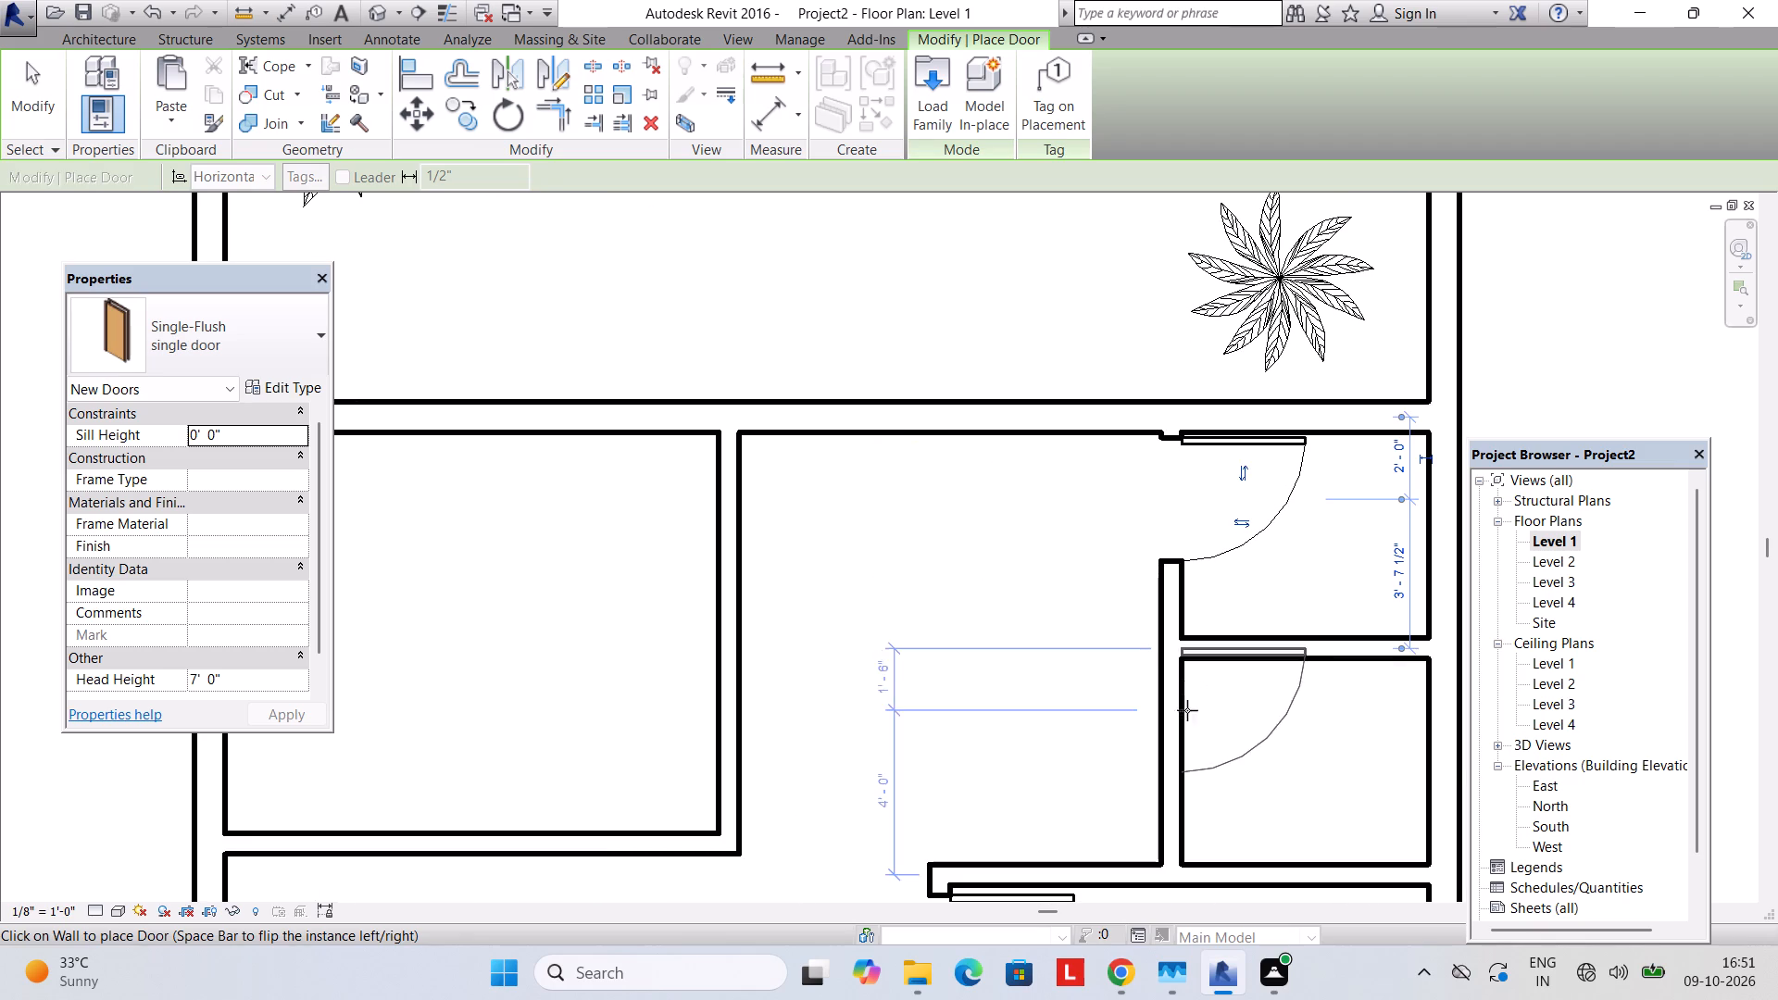
left_click(1192, 729)
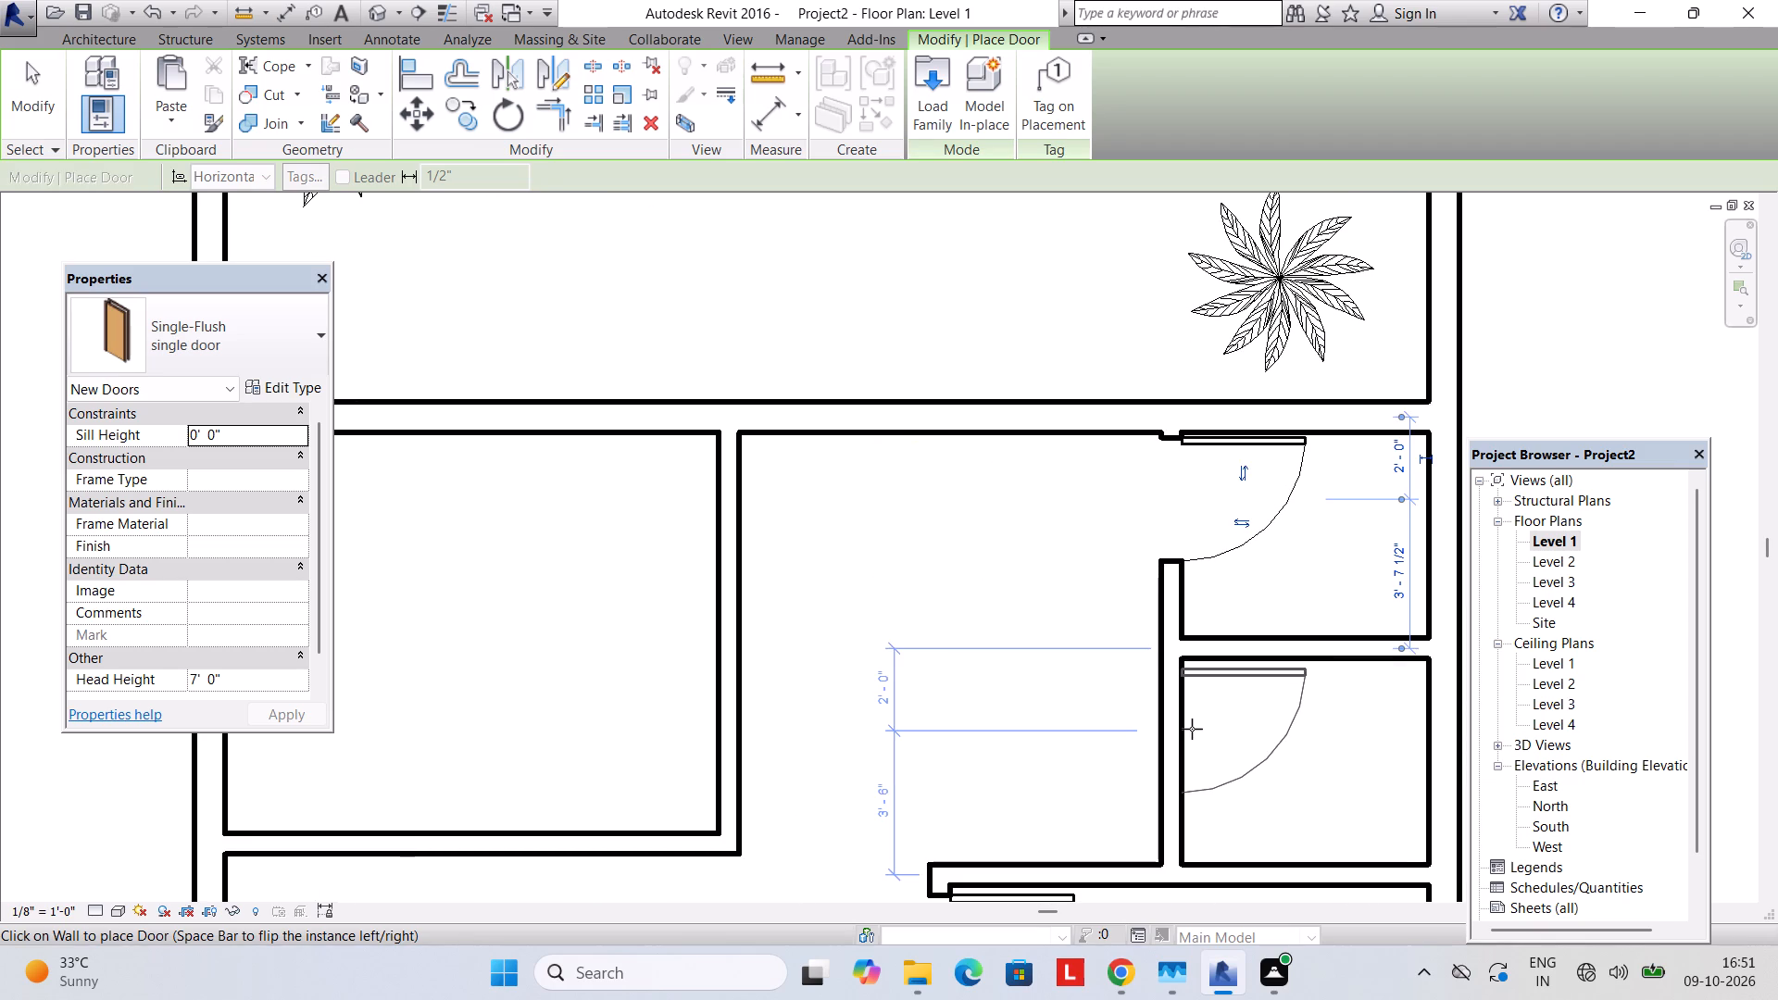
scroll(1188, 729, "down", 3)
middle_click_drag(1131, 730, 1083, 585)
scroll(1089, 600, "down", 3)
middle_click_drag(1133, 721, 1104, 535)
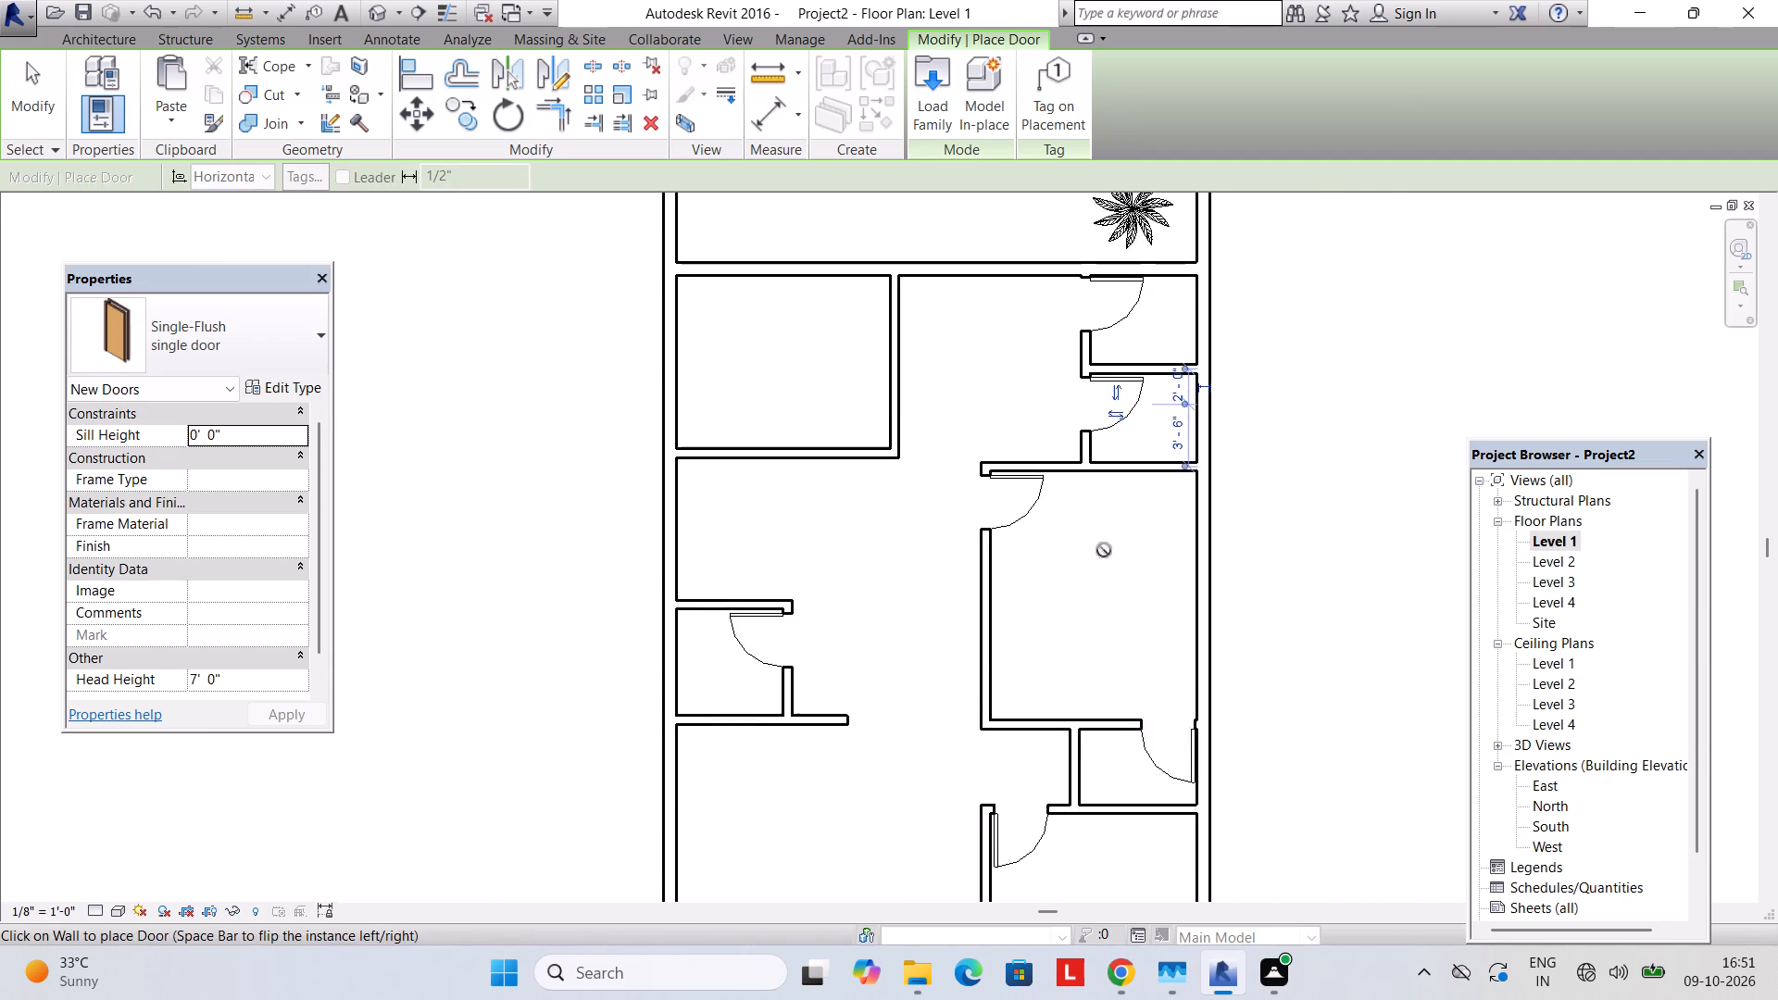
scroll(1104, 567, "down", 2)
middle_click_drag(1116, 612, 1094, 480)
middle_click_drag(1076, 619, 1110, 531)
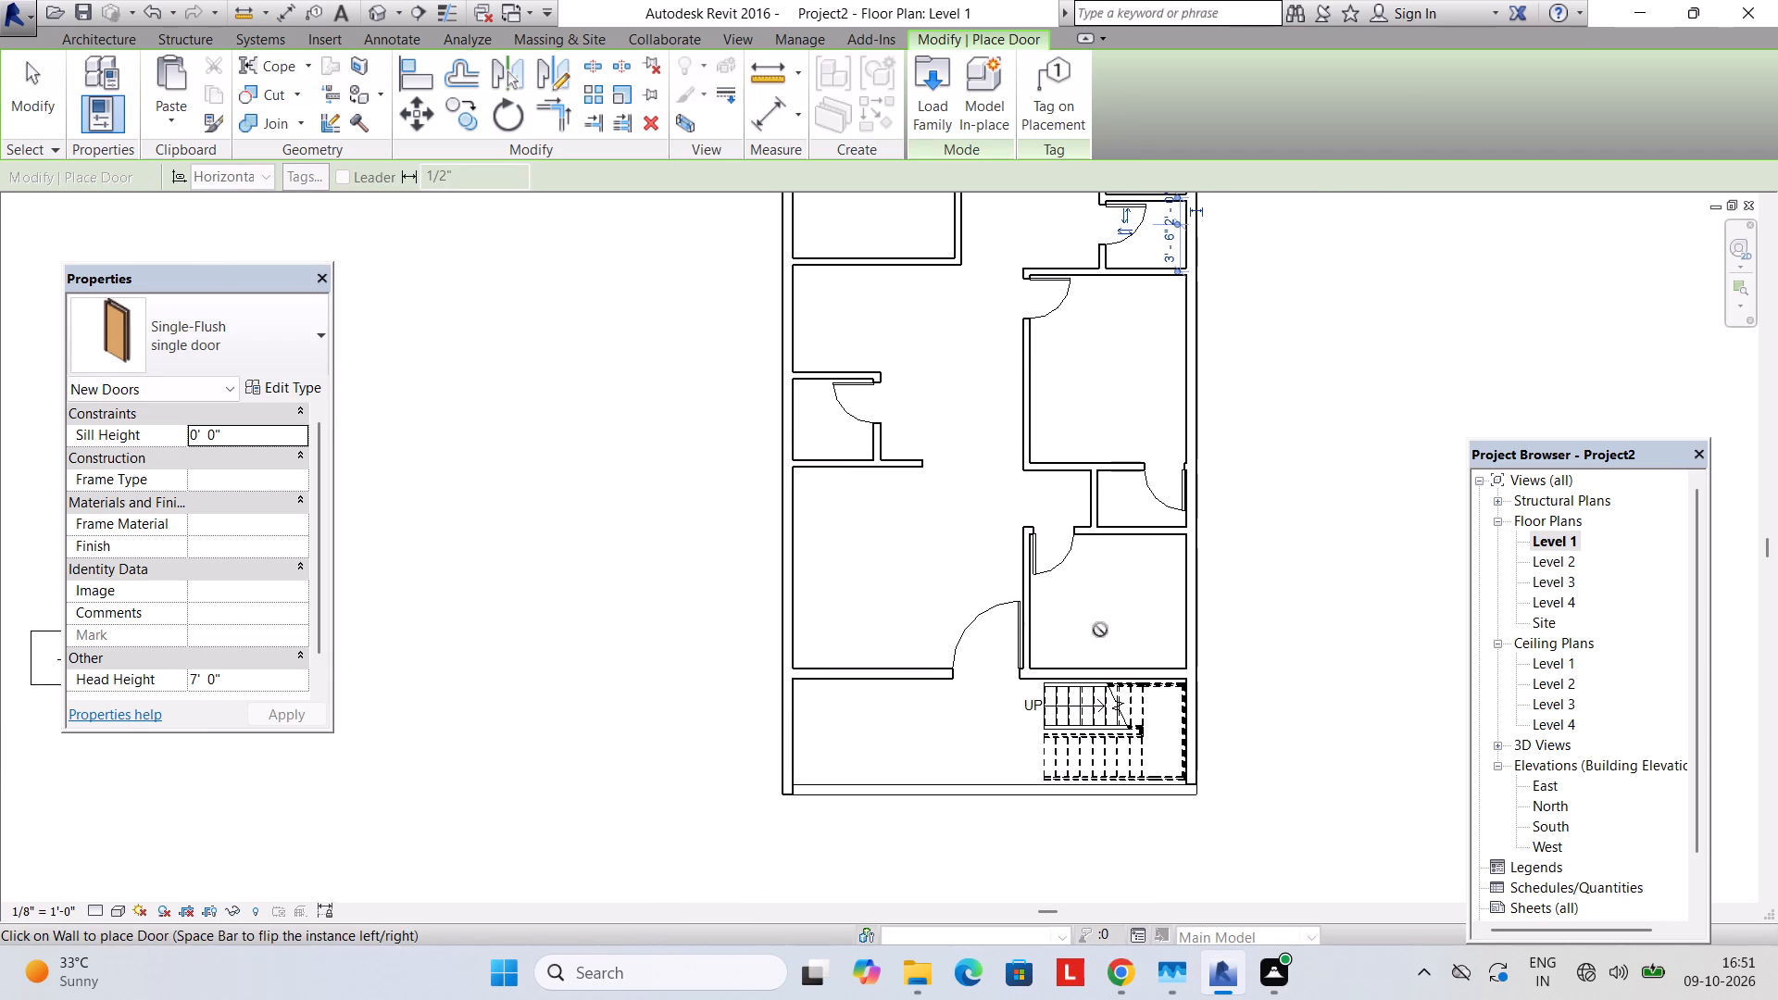
Extend the east end of the 5'-high 9" wall above the trees to the outer face of the east wall.
middle_click_drag(1100, 630, 1137, 692)
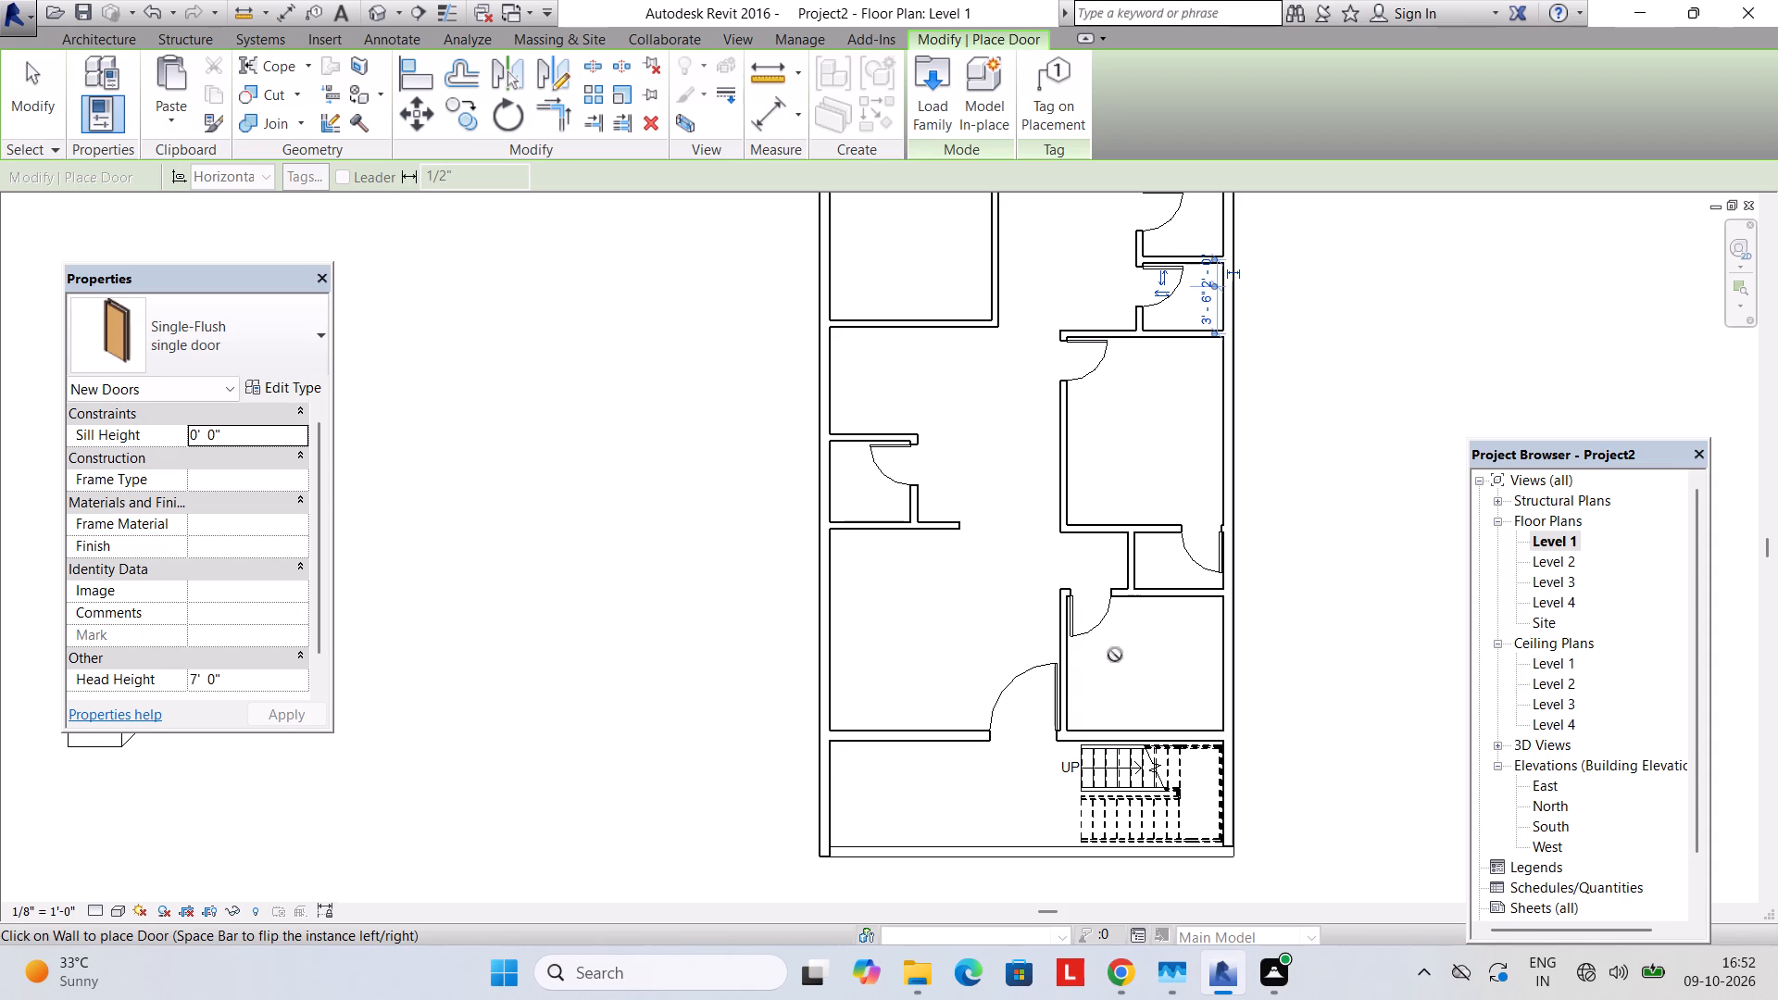
key("Escape")
key("Escape")
scroll(1103, 667, "down", 1)
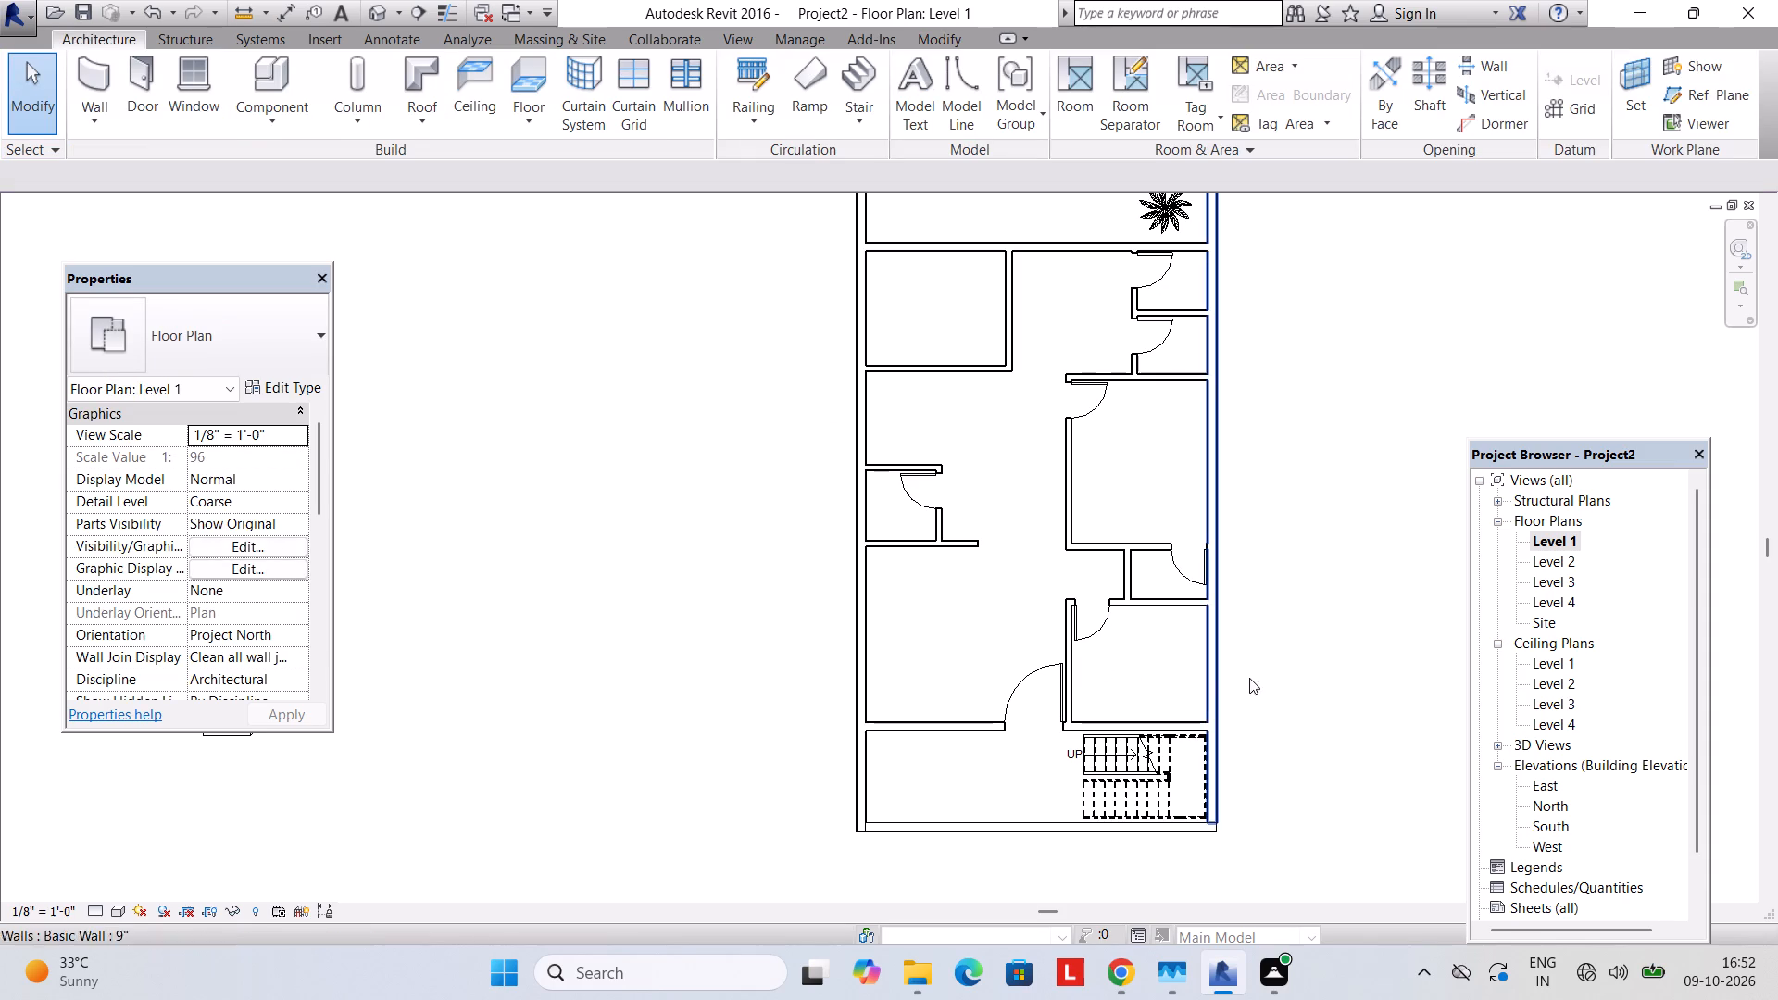
middle_click_drag(1285, 612, 1284, 709)
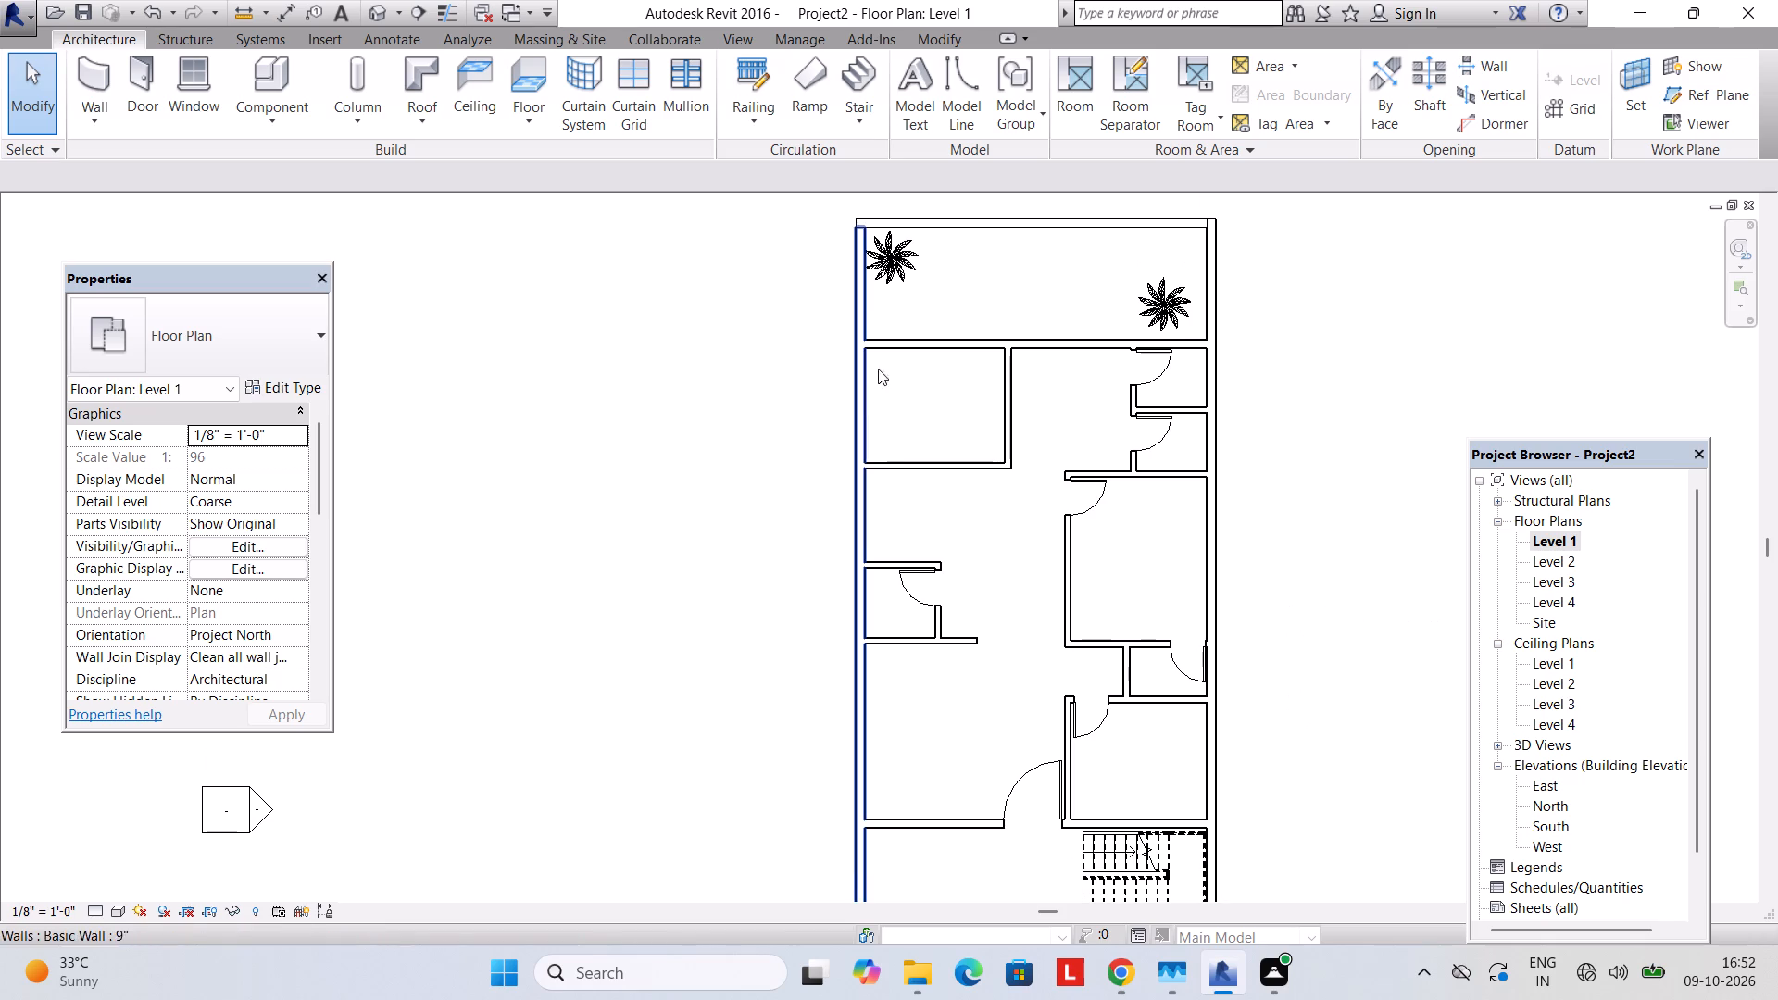
scroll(897, 267, "up", 2)
middle_click_drag(899, 277, 925, 427)
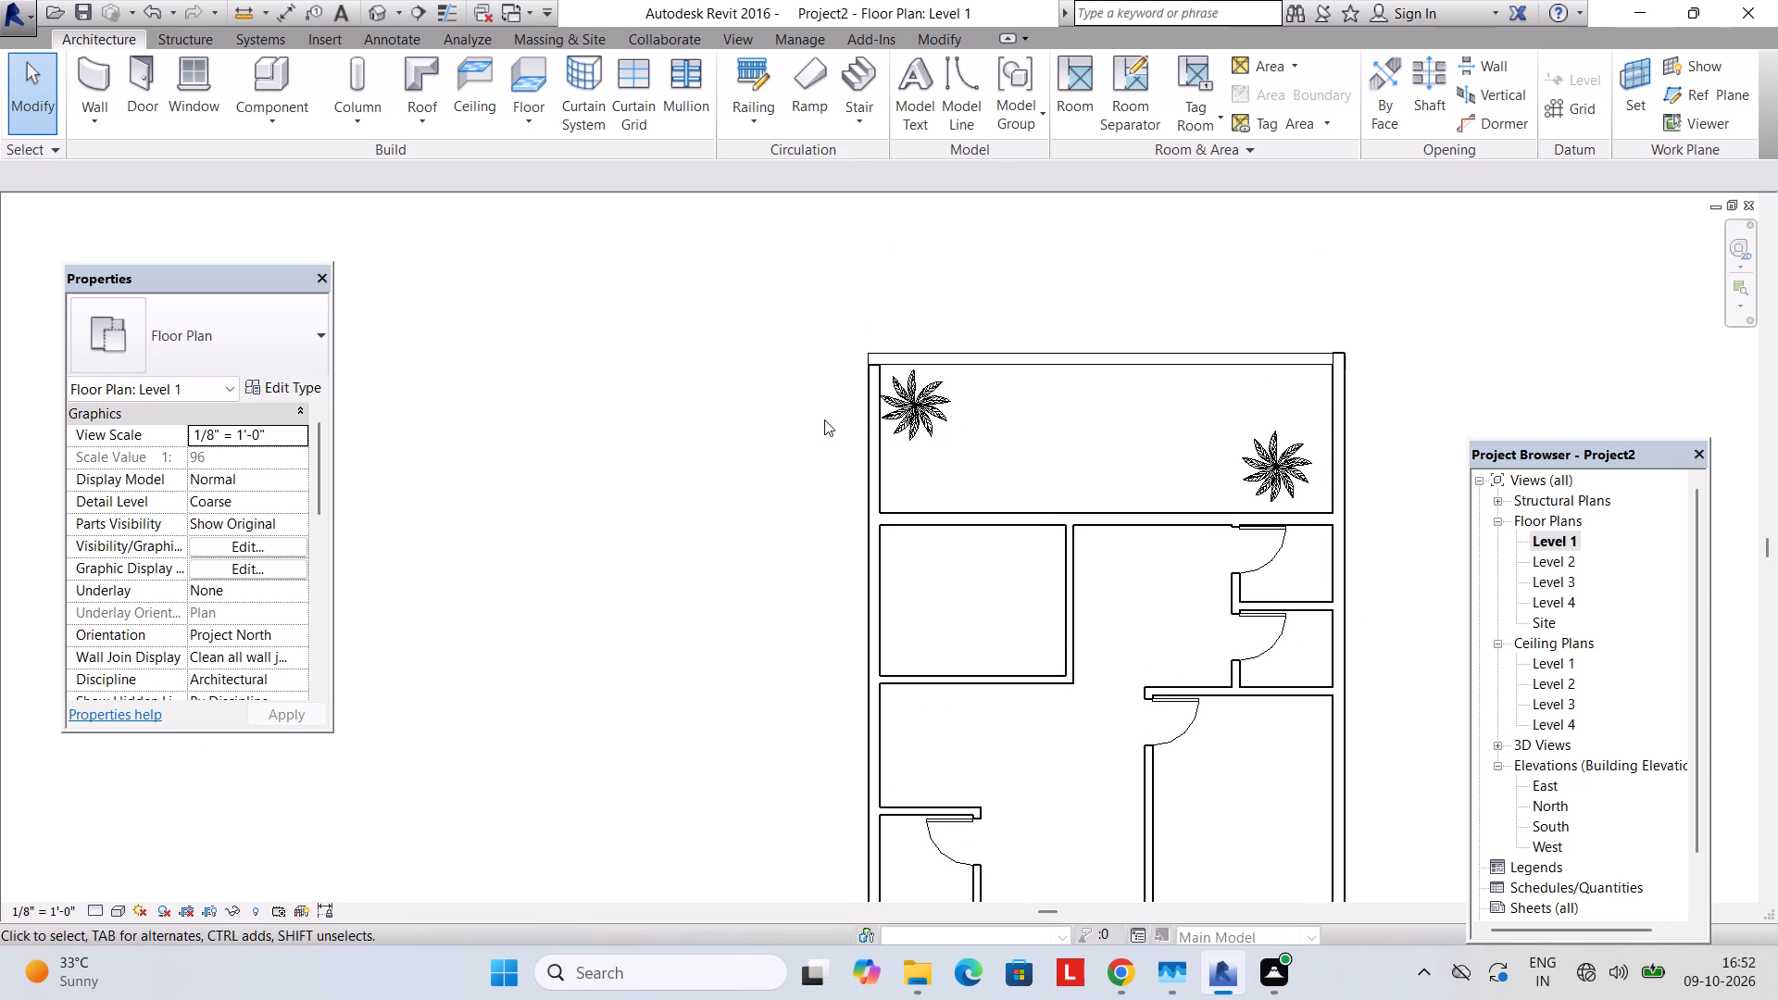
scroll(1356, 406, "up", 6)
middle_click_drag(1307, 402, 1266, 508)
left_click(1239, 413)
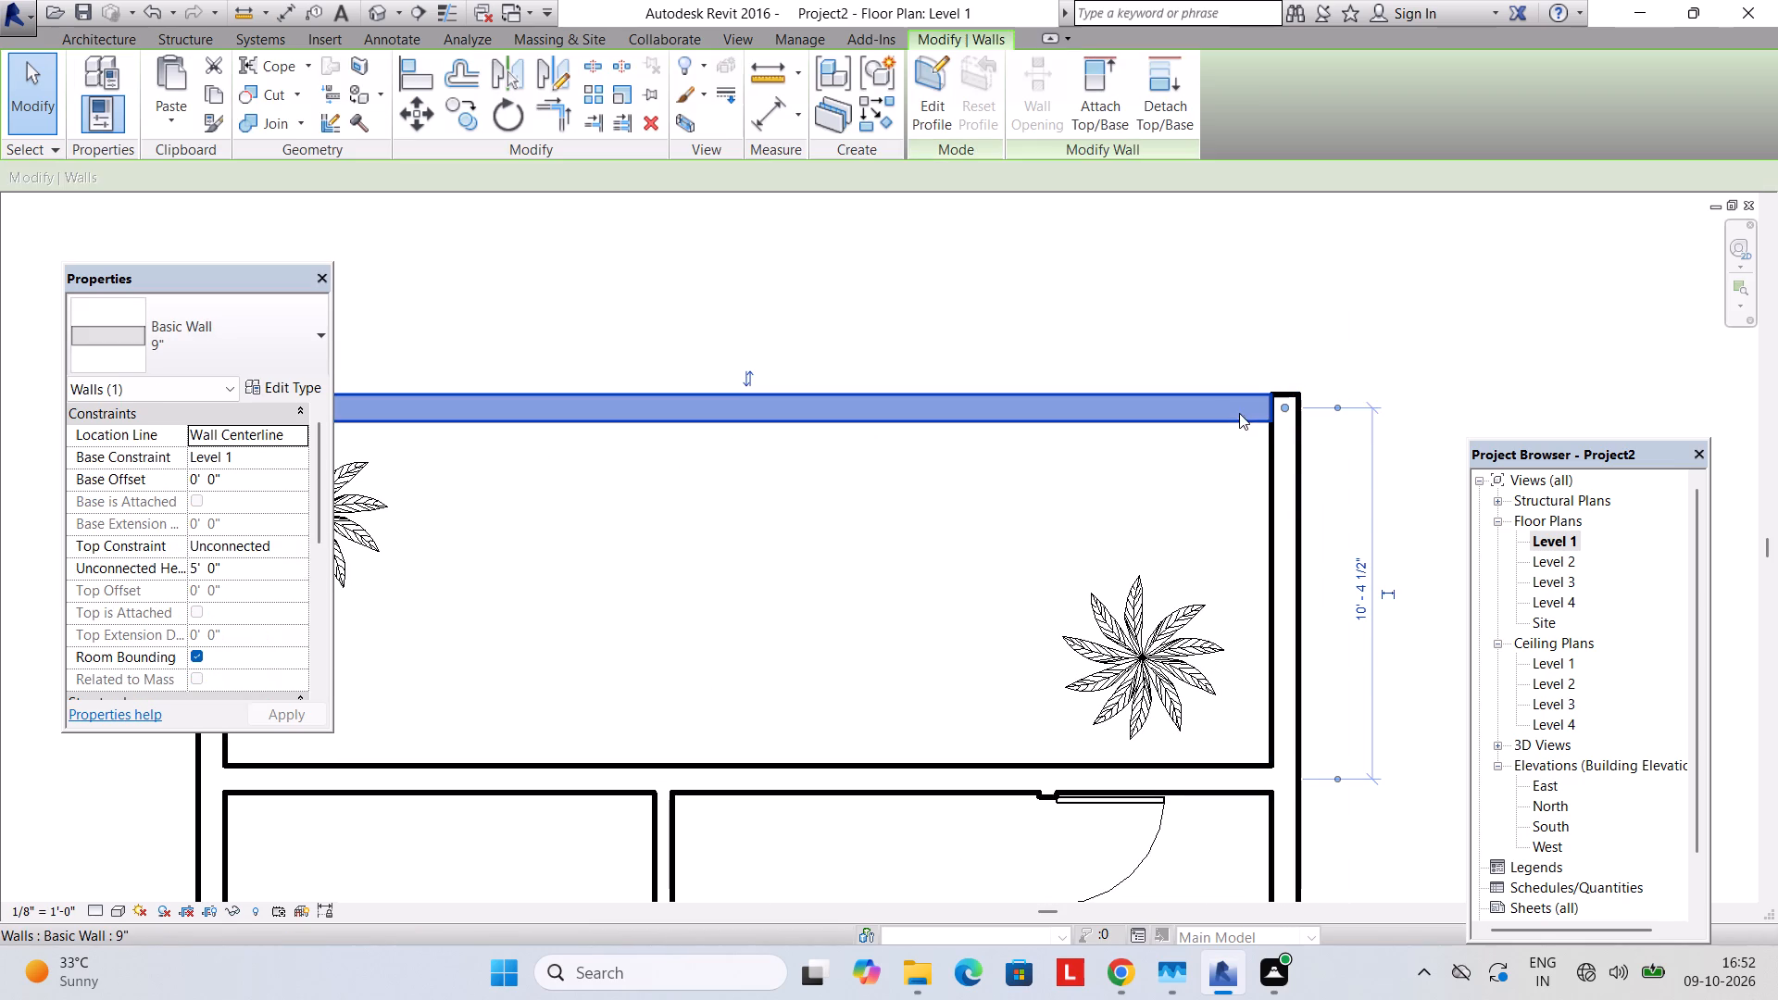
key("Right")
key("Right")
key("Right")
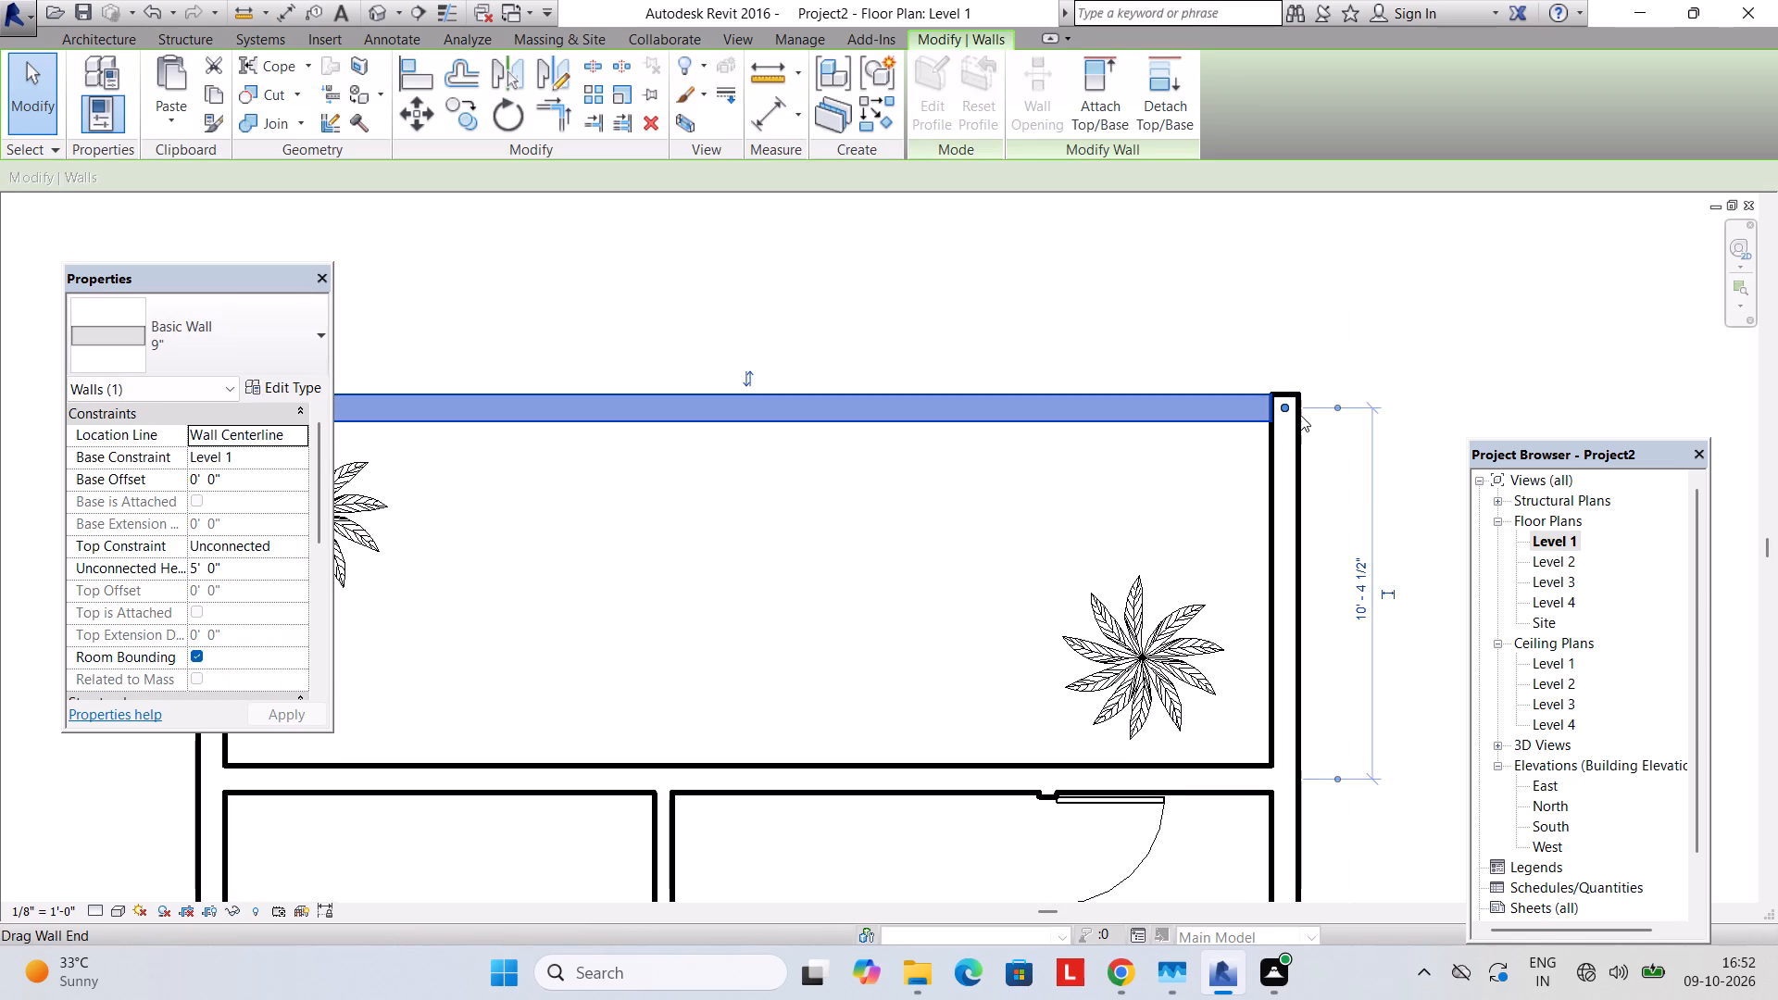
left_click_drag(1283, 406, 1301, 406)
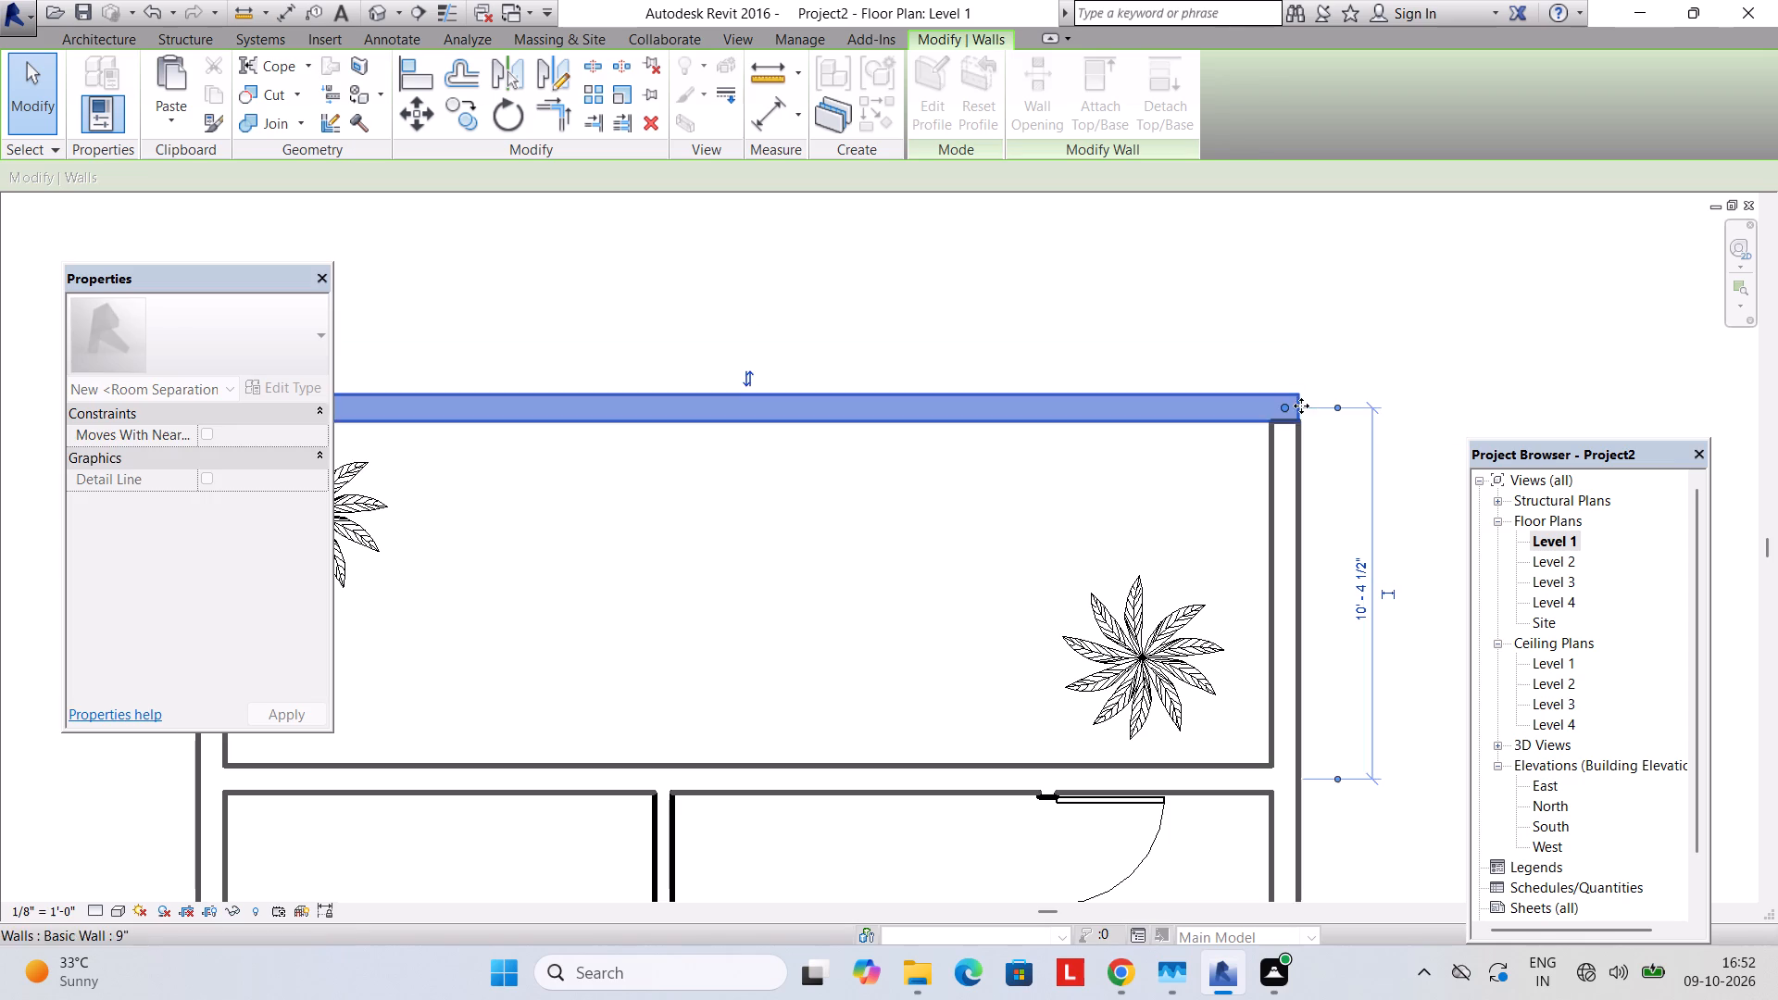
key("Escape")
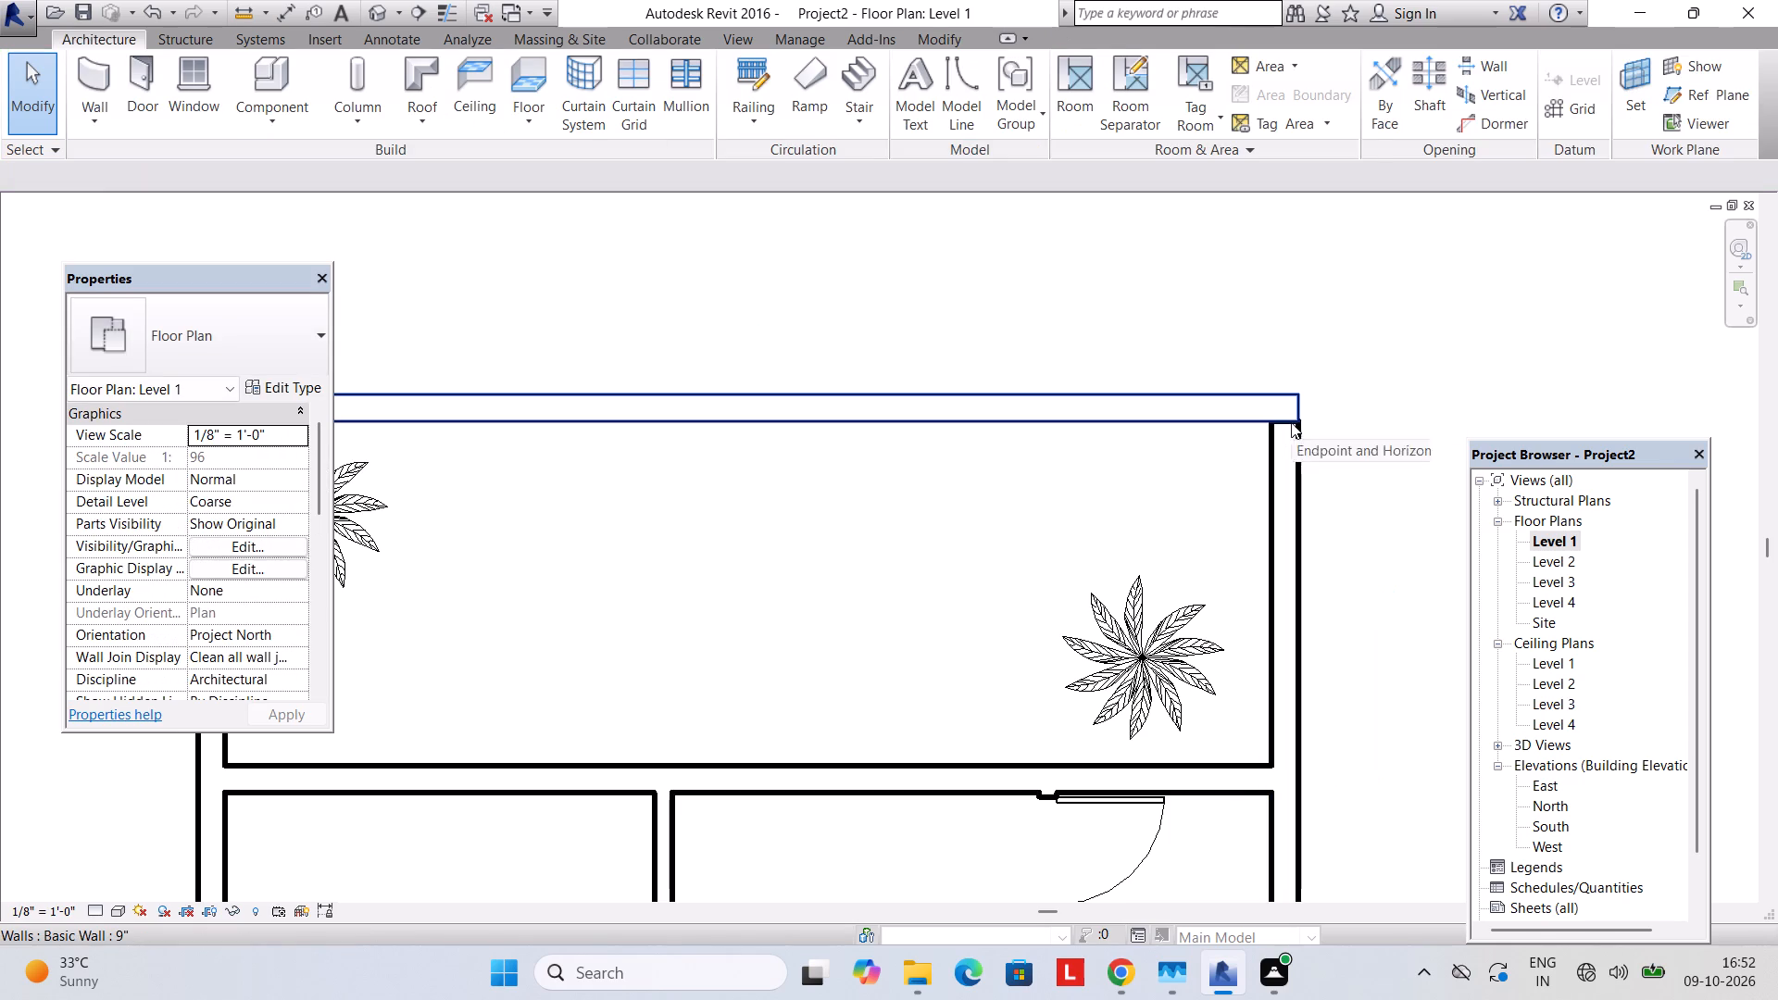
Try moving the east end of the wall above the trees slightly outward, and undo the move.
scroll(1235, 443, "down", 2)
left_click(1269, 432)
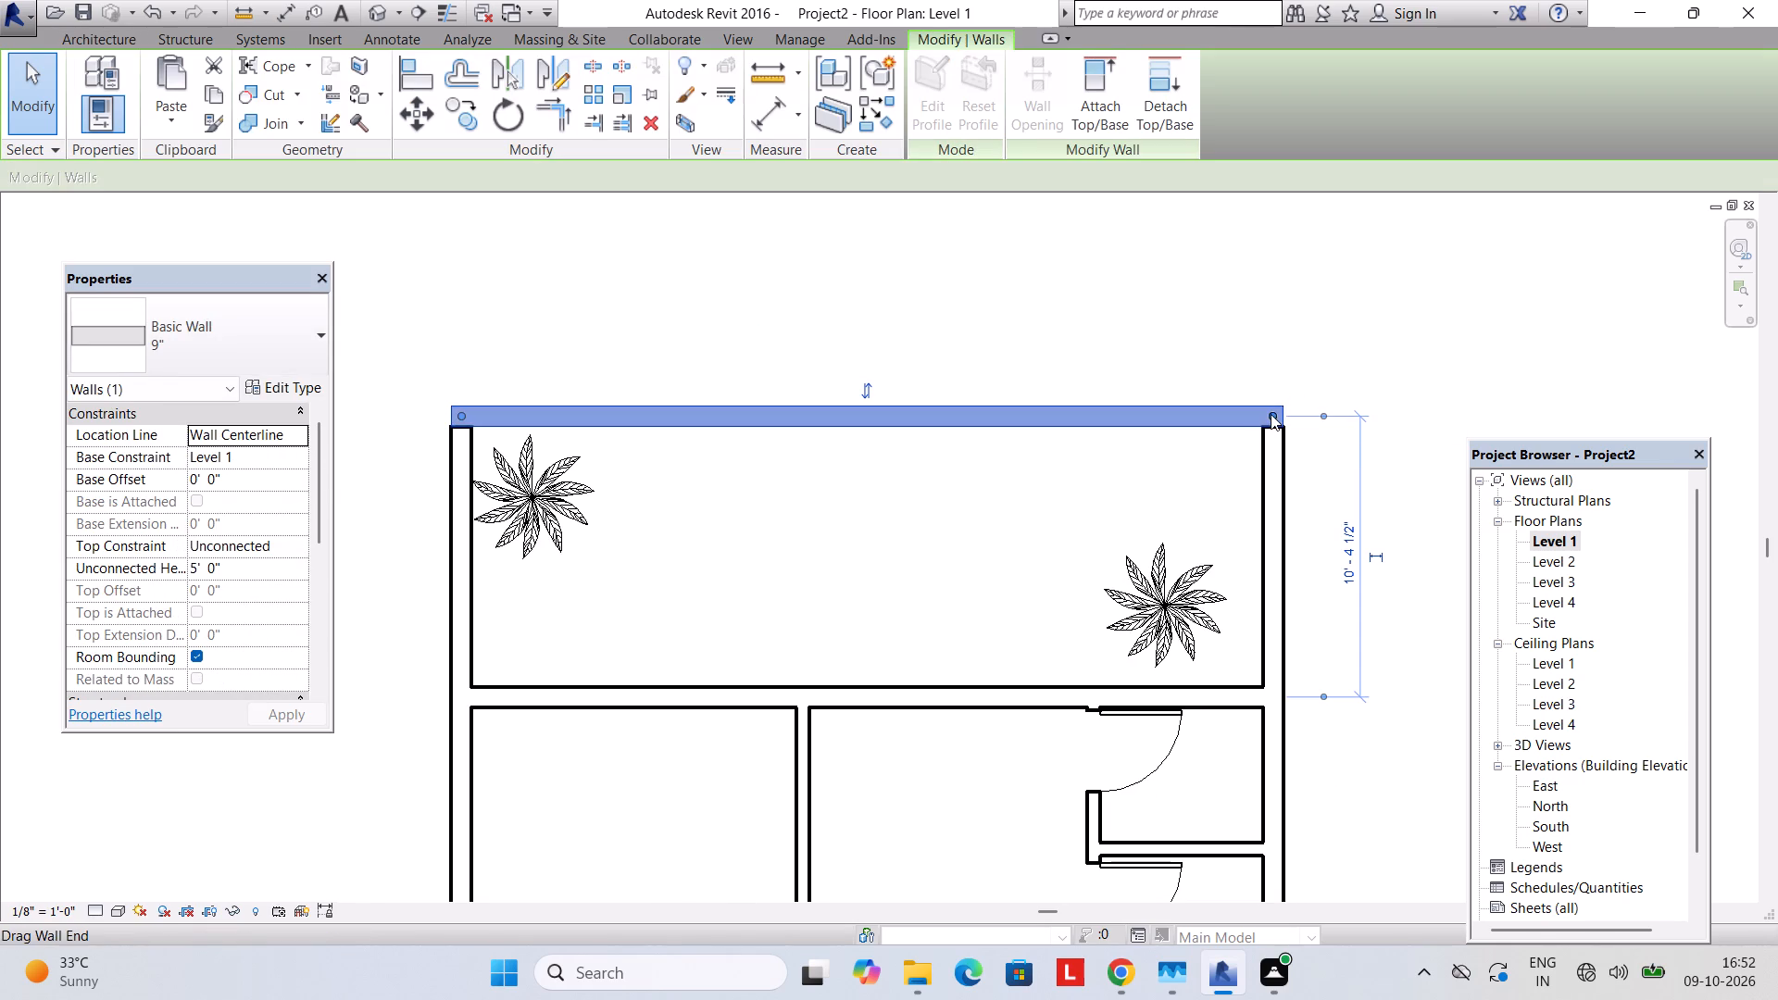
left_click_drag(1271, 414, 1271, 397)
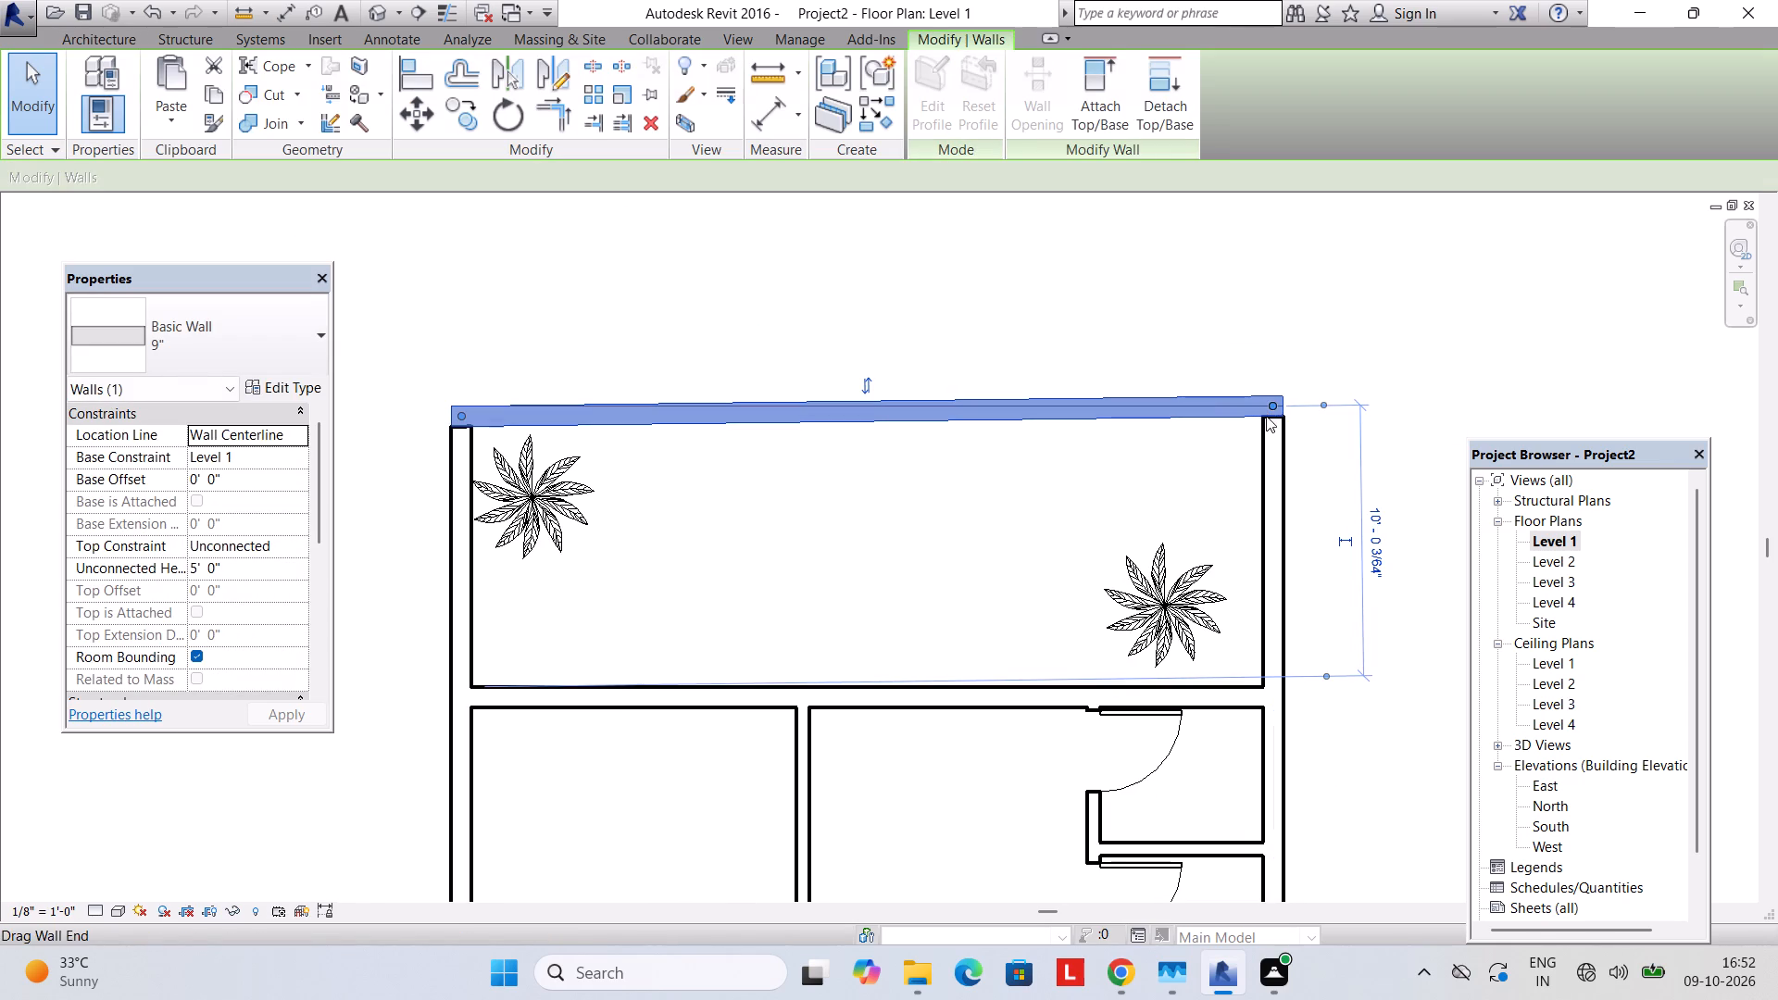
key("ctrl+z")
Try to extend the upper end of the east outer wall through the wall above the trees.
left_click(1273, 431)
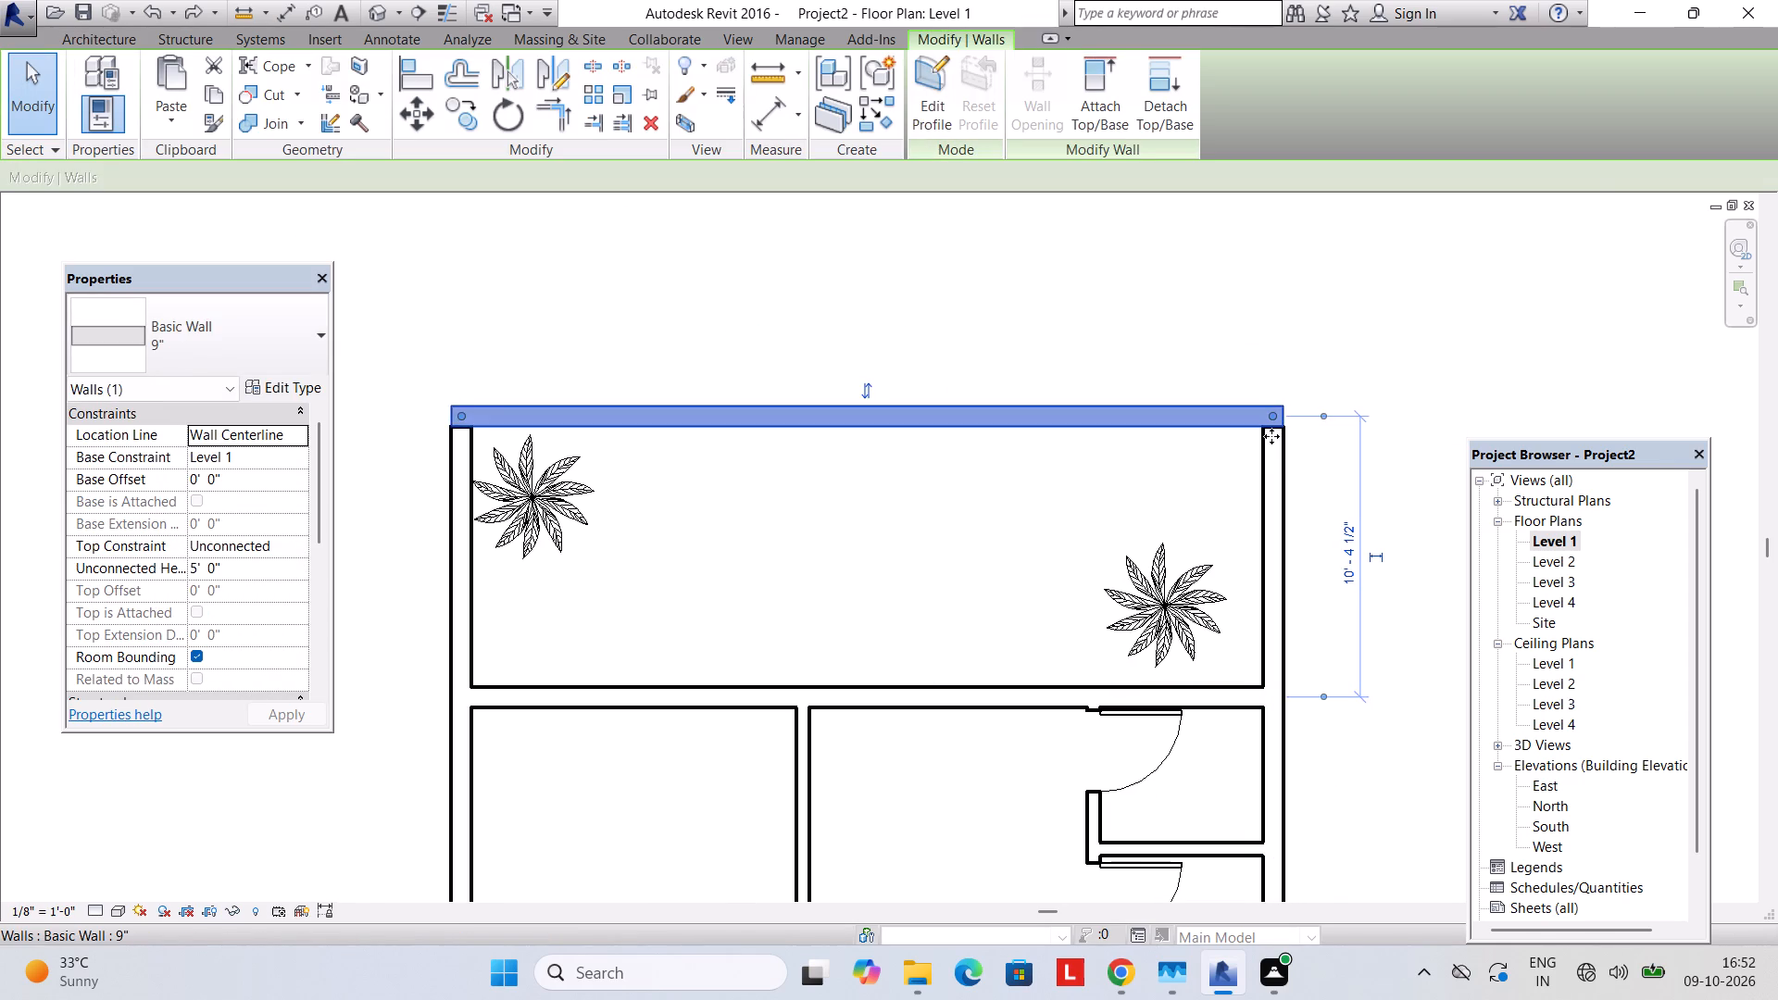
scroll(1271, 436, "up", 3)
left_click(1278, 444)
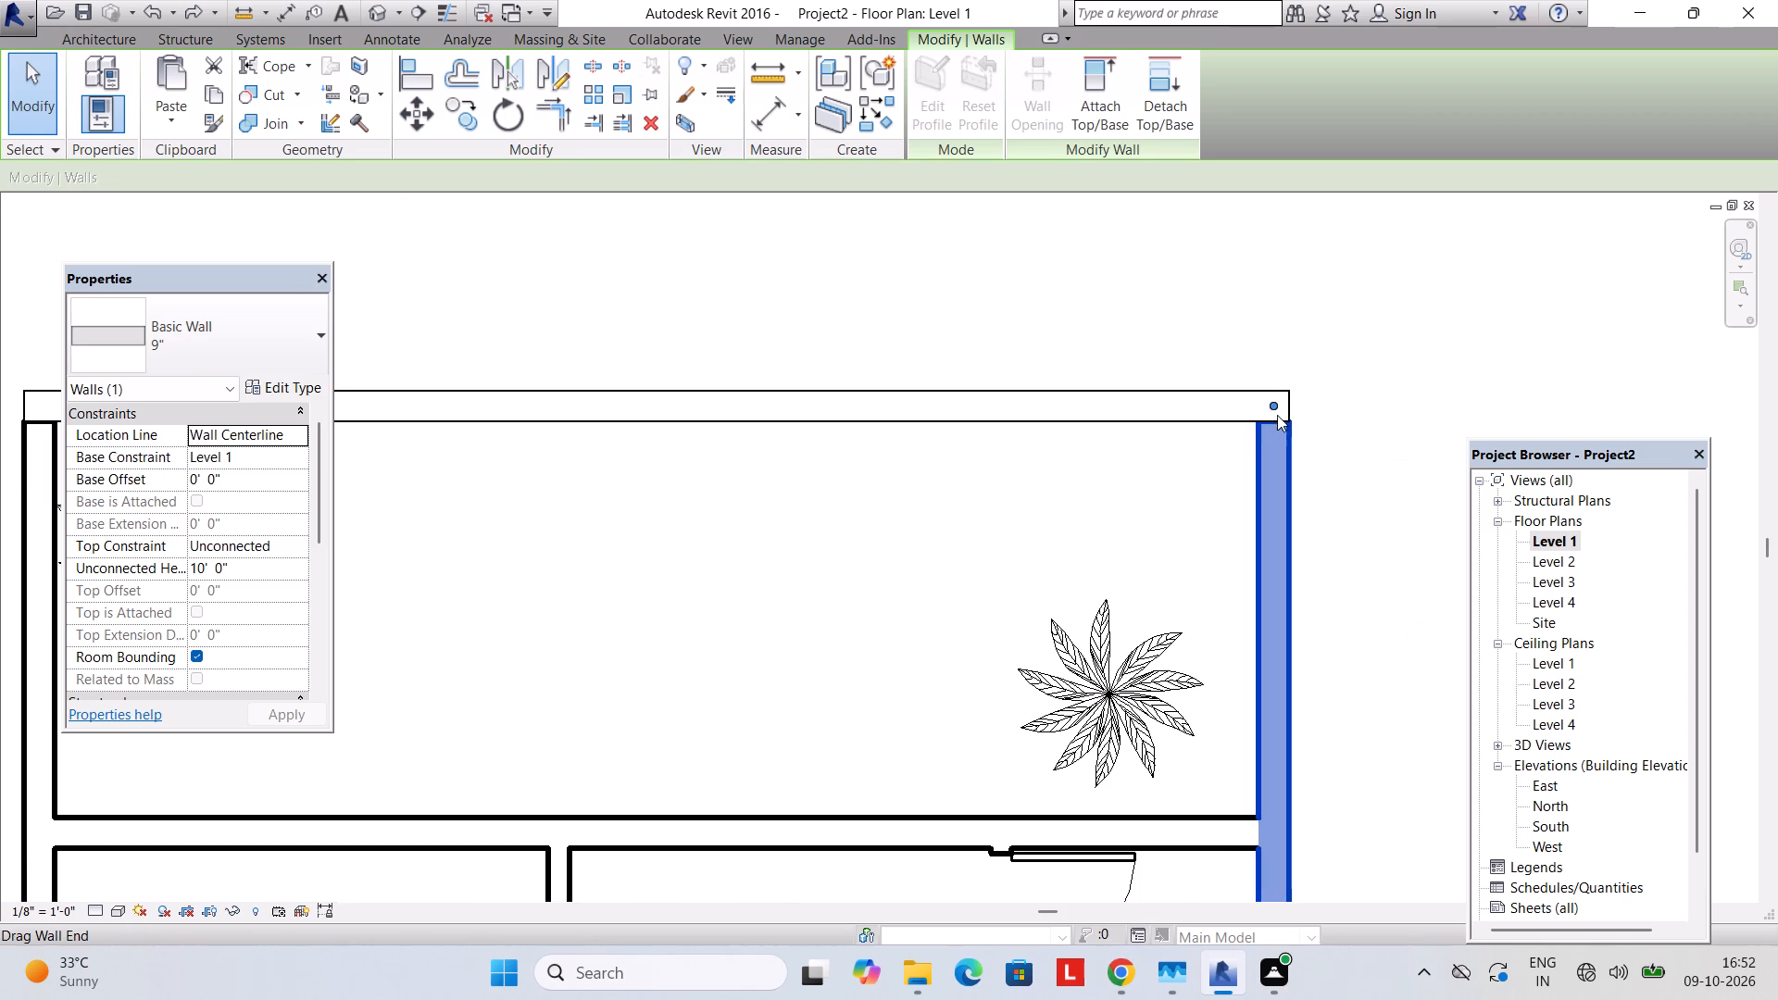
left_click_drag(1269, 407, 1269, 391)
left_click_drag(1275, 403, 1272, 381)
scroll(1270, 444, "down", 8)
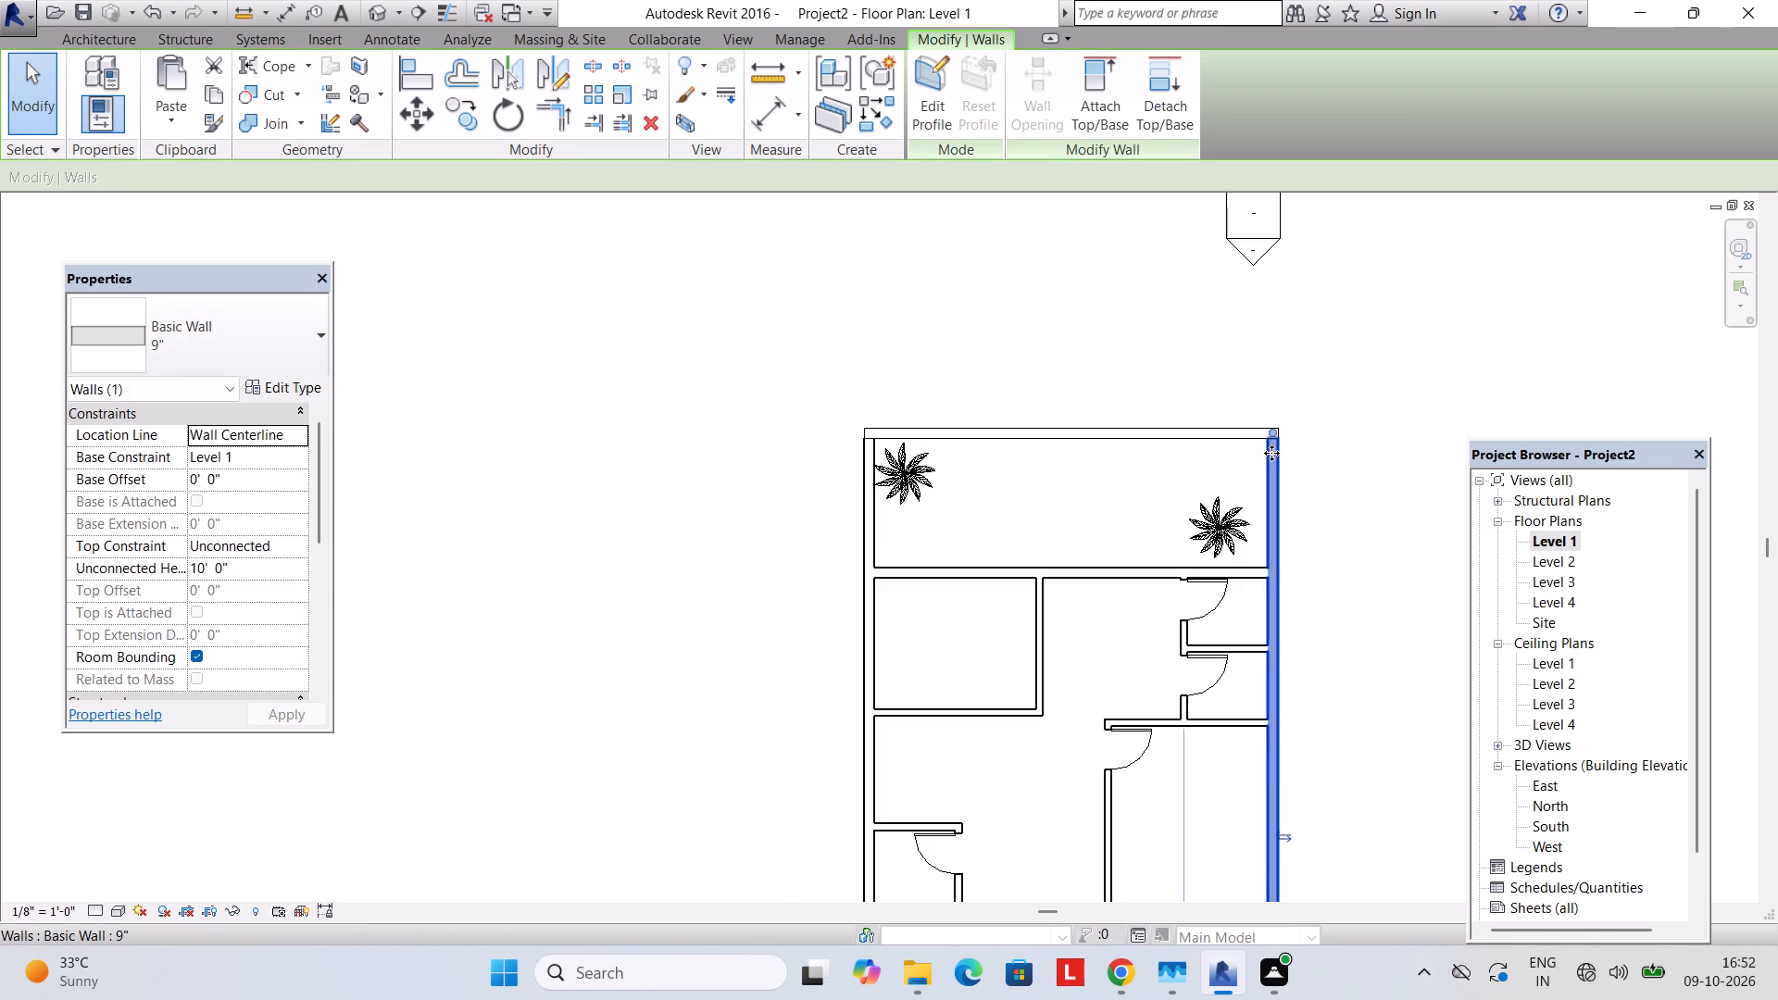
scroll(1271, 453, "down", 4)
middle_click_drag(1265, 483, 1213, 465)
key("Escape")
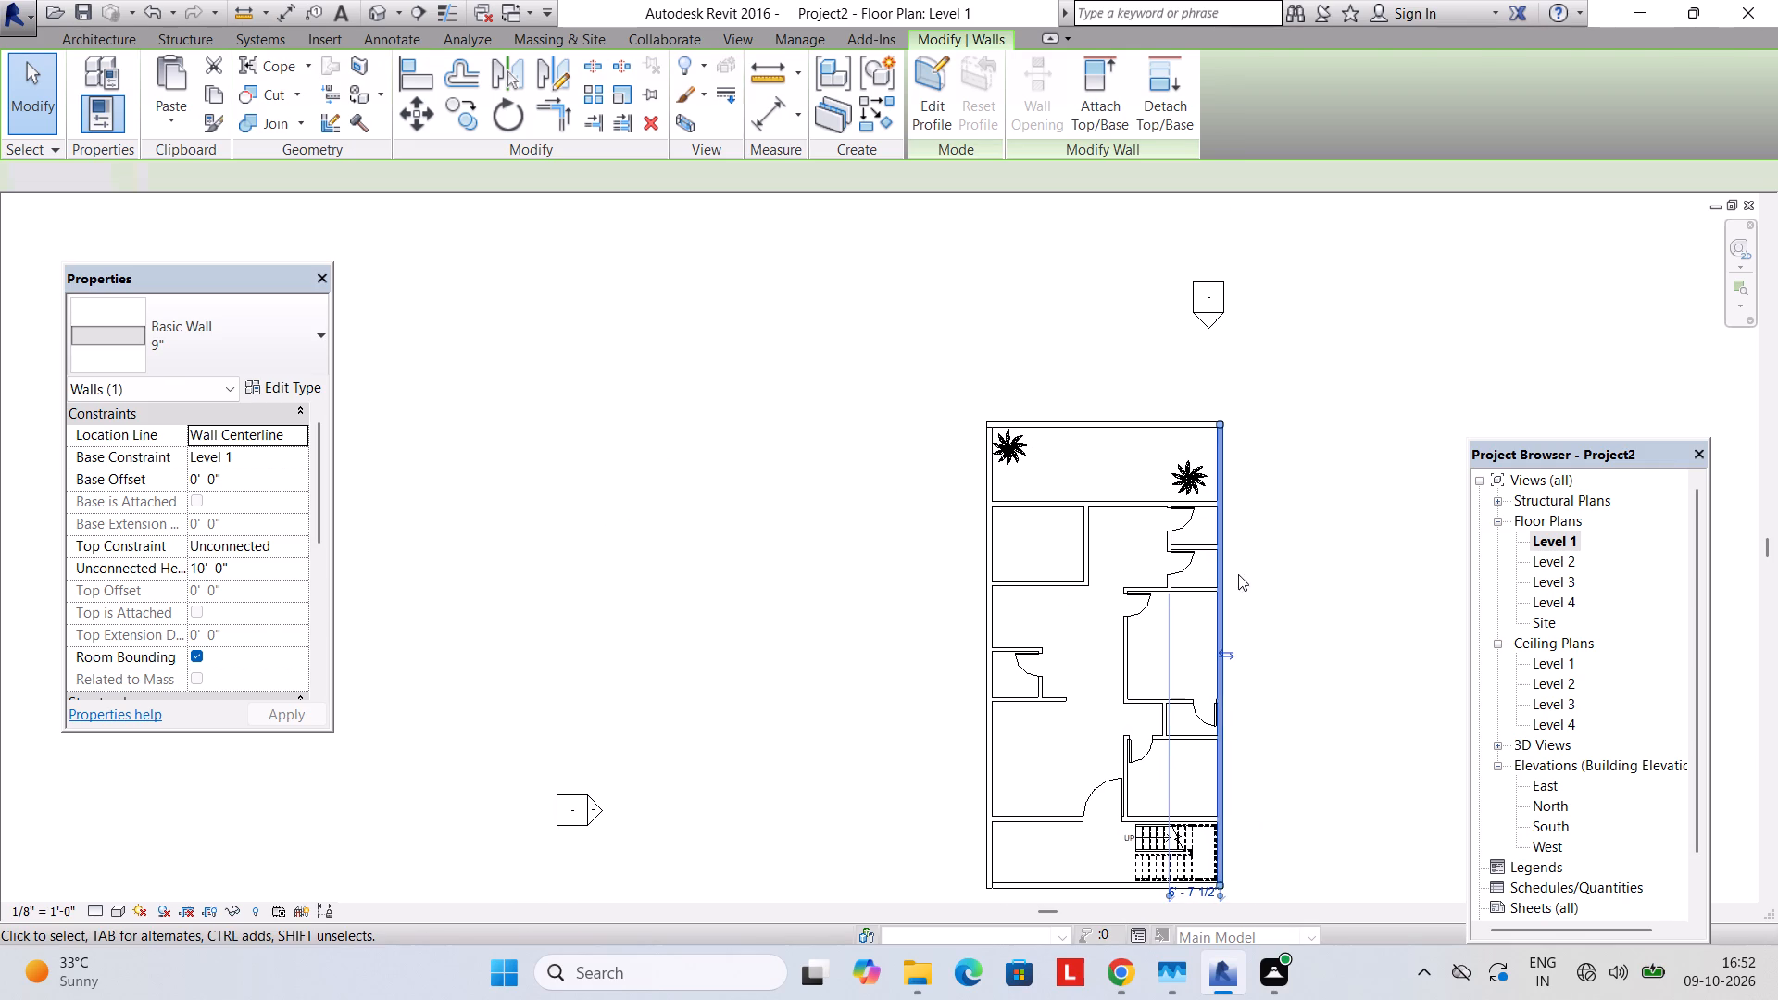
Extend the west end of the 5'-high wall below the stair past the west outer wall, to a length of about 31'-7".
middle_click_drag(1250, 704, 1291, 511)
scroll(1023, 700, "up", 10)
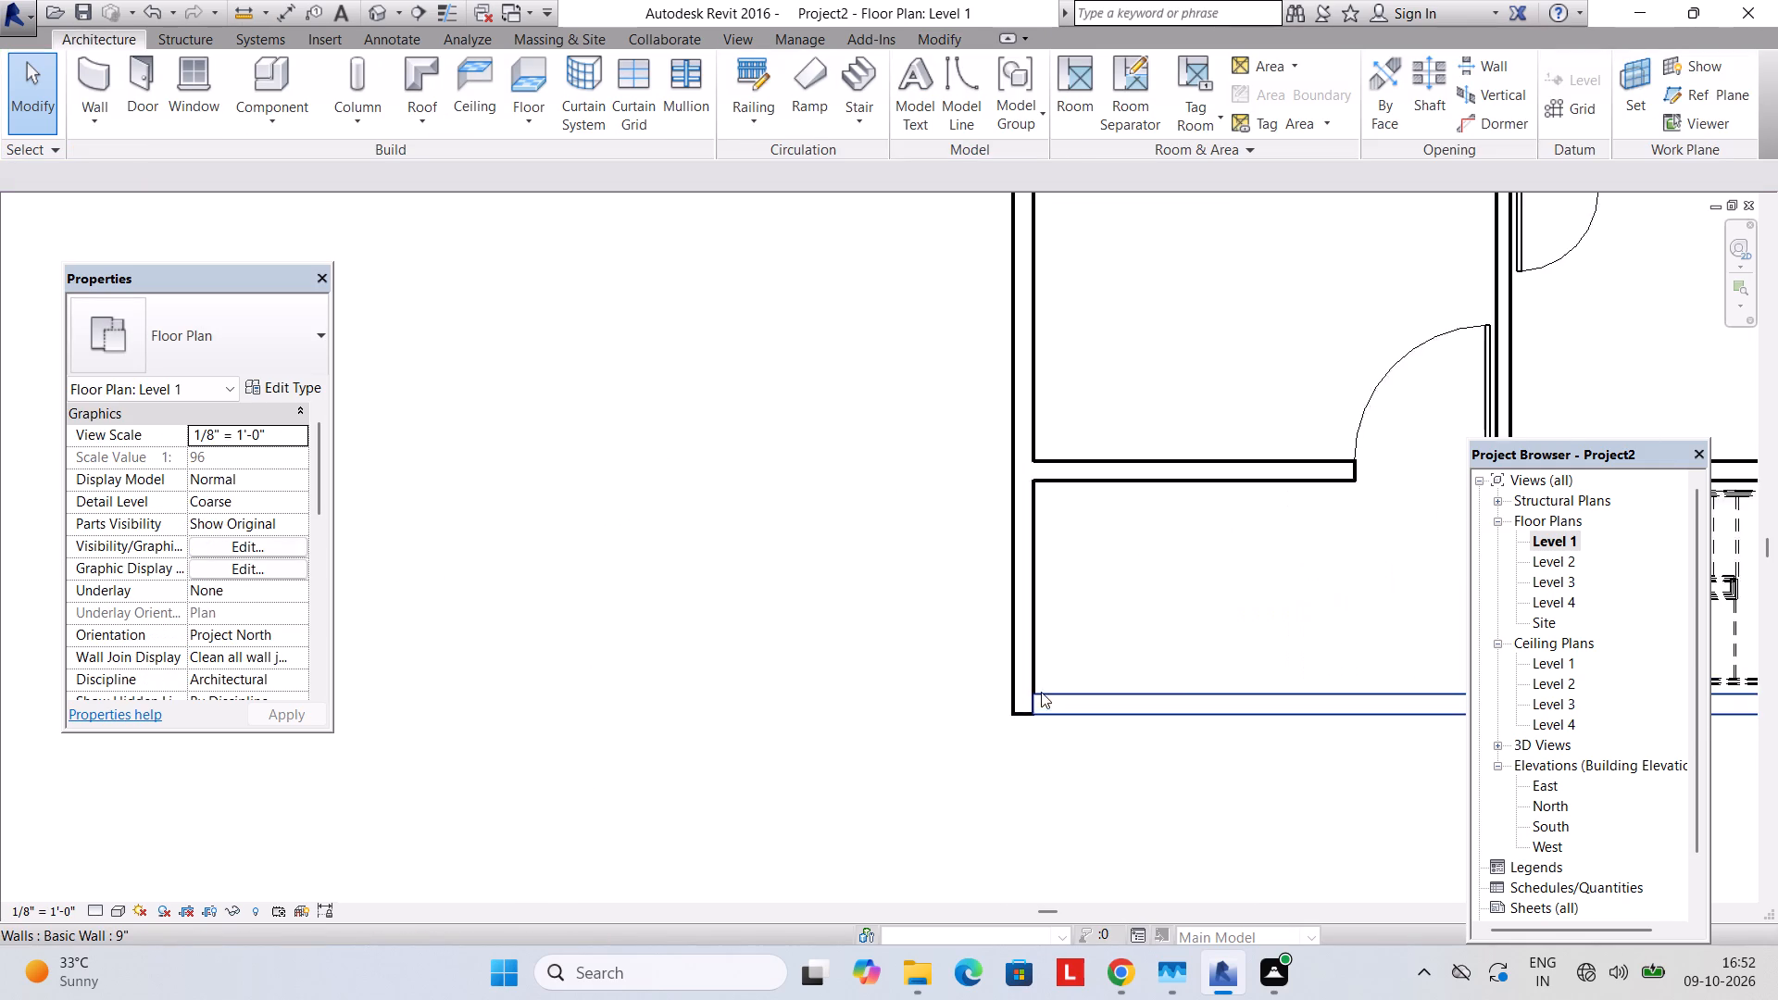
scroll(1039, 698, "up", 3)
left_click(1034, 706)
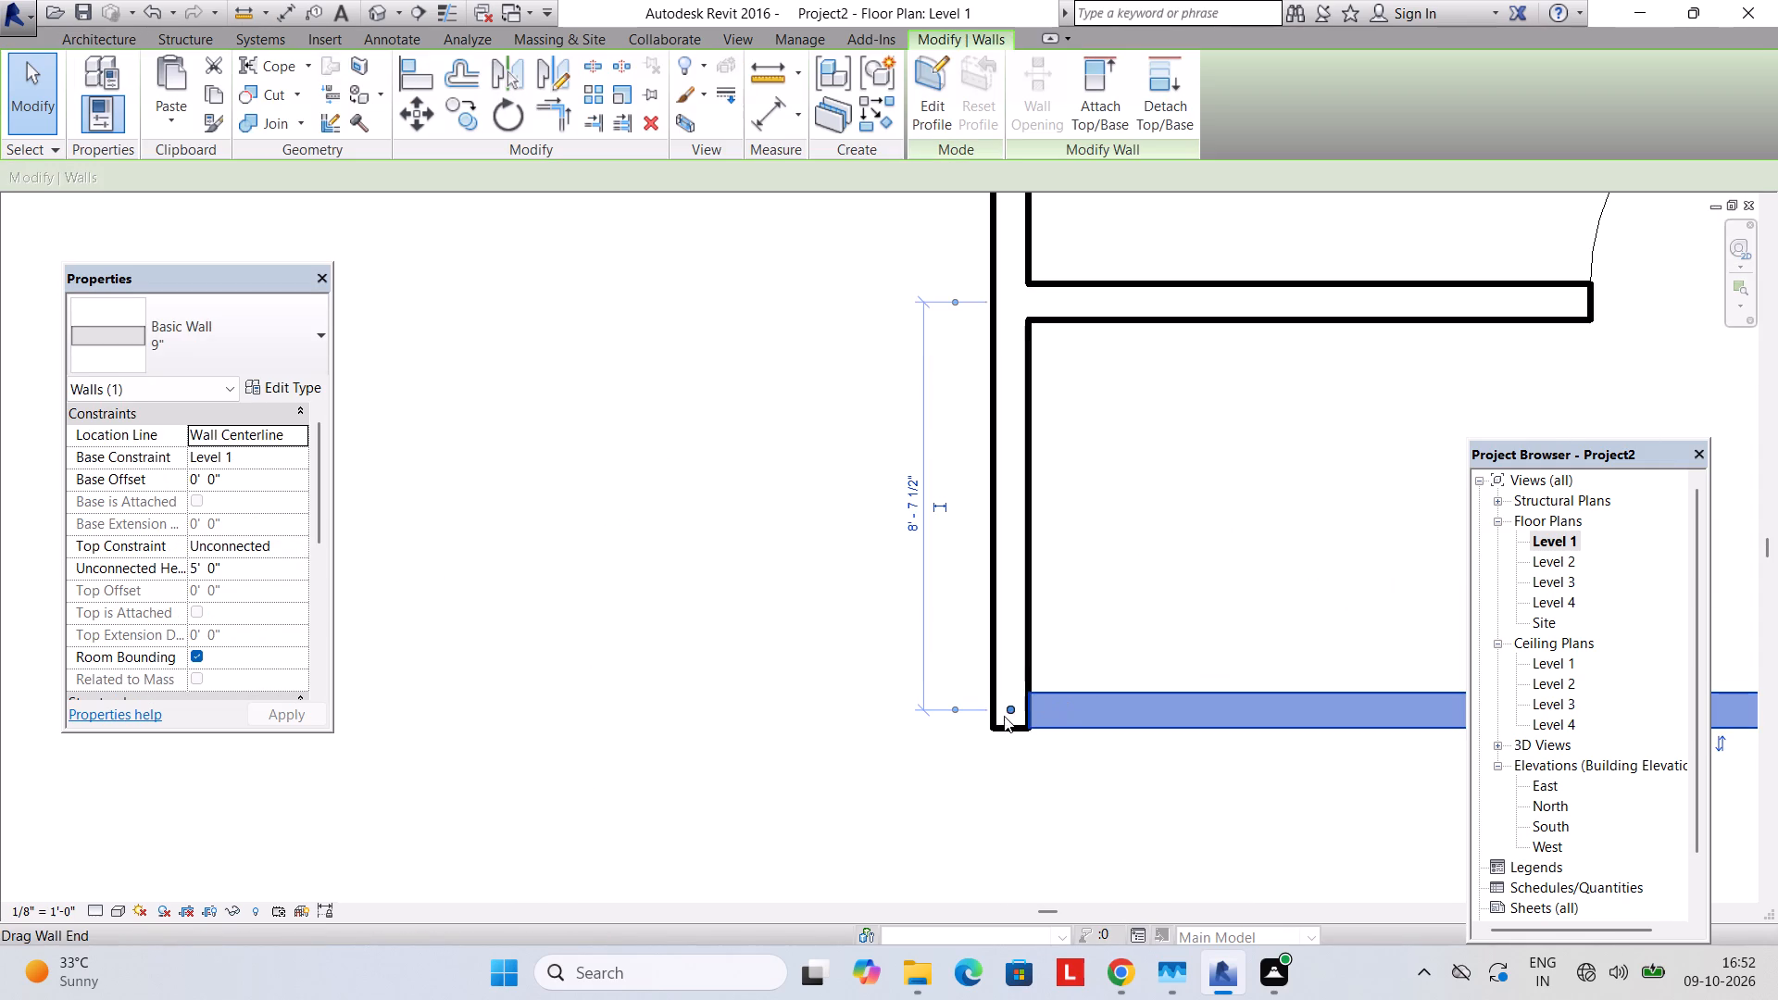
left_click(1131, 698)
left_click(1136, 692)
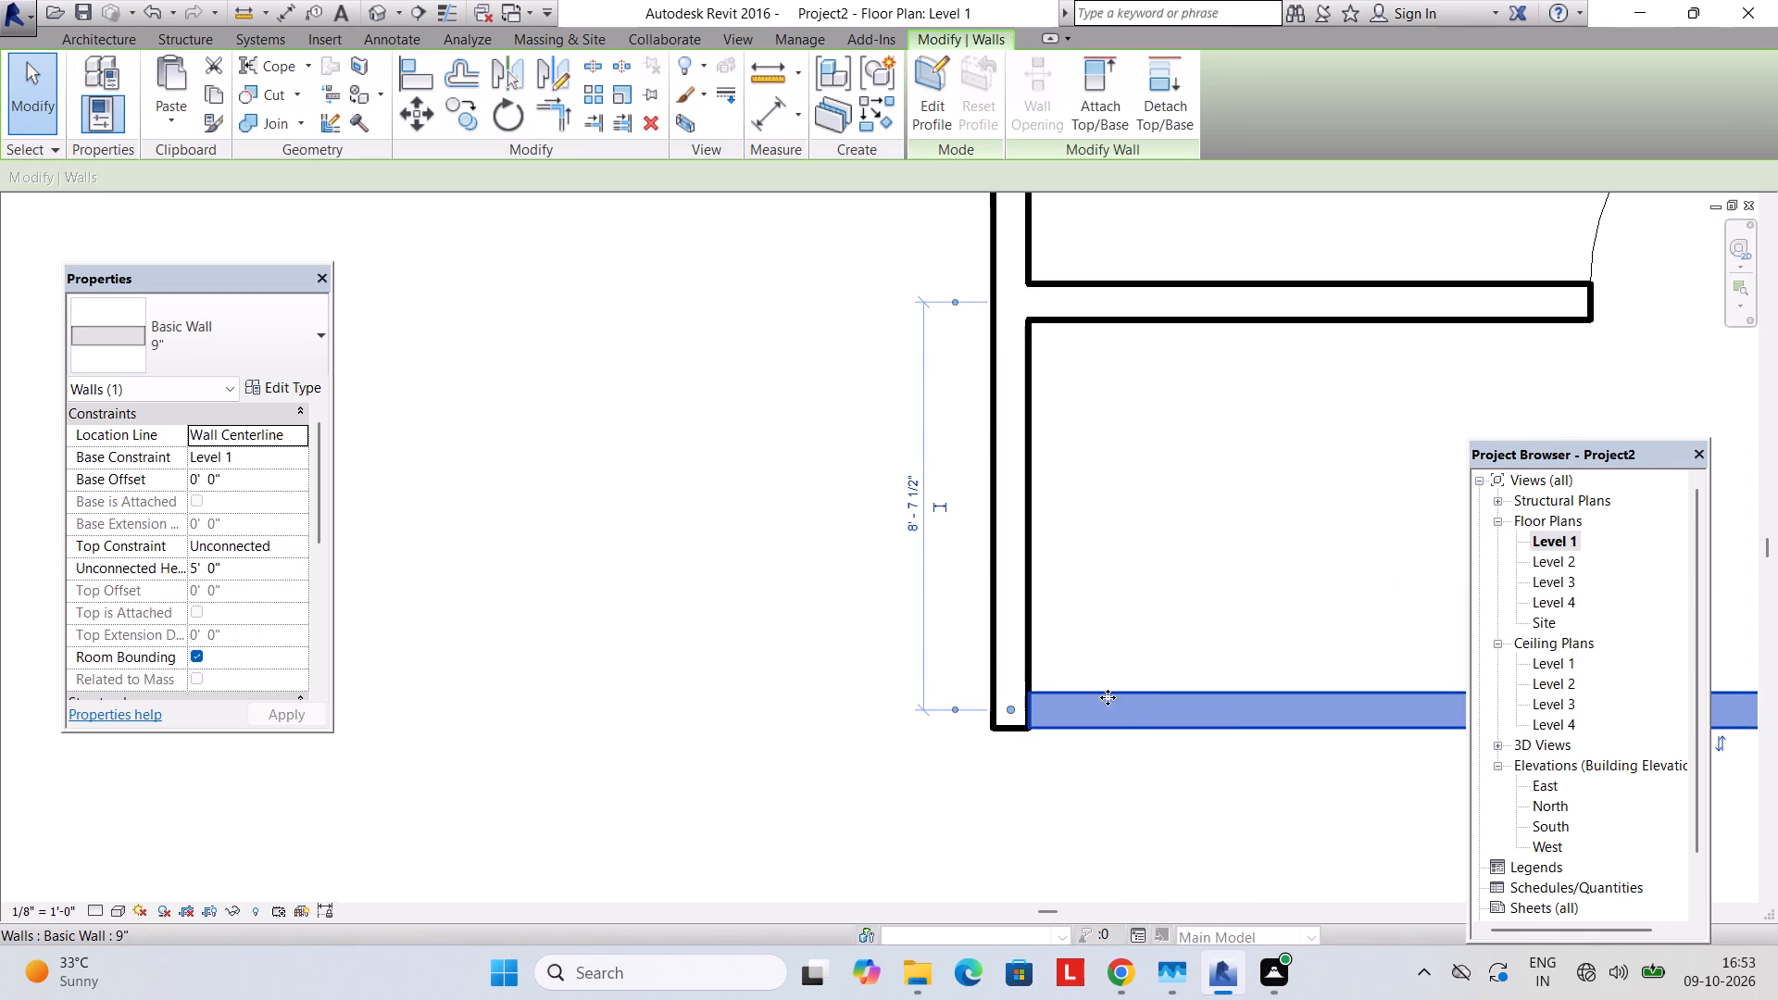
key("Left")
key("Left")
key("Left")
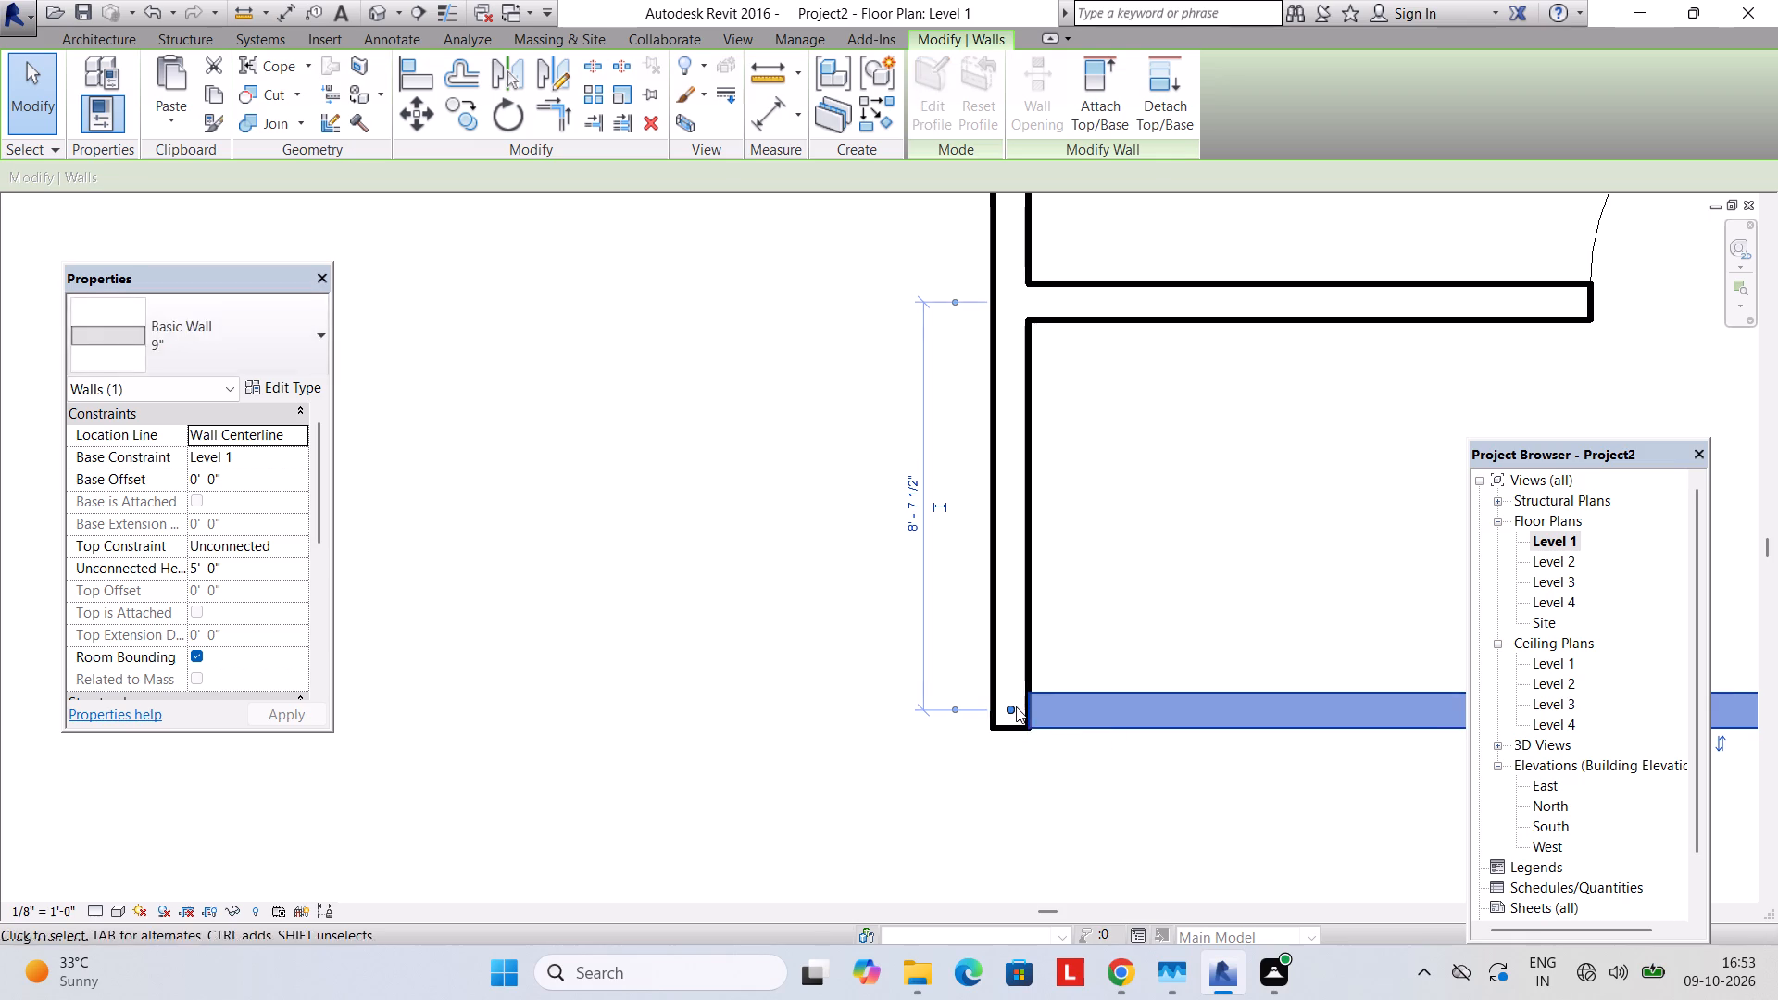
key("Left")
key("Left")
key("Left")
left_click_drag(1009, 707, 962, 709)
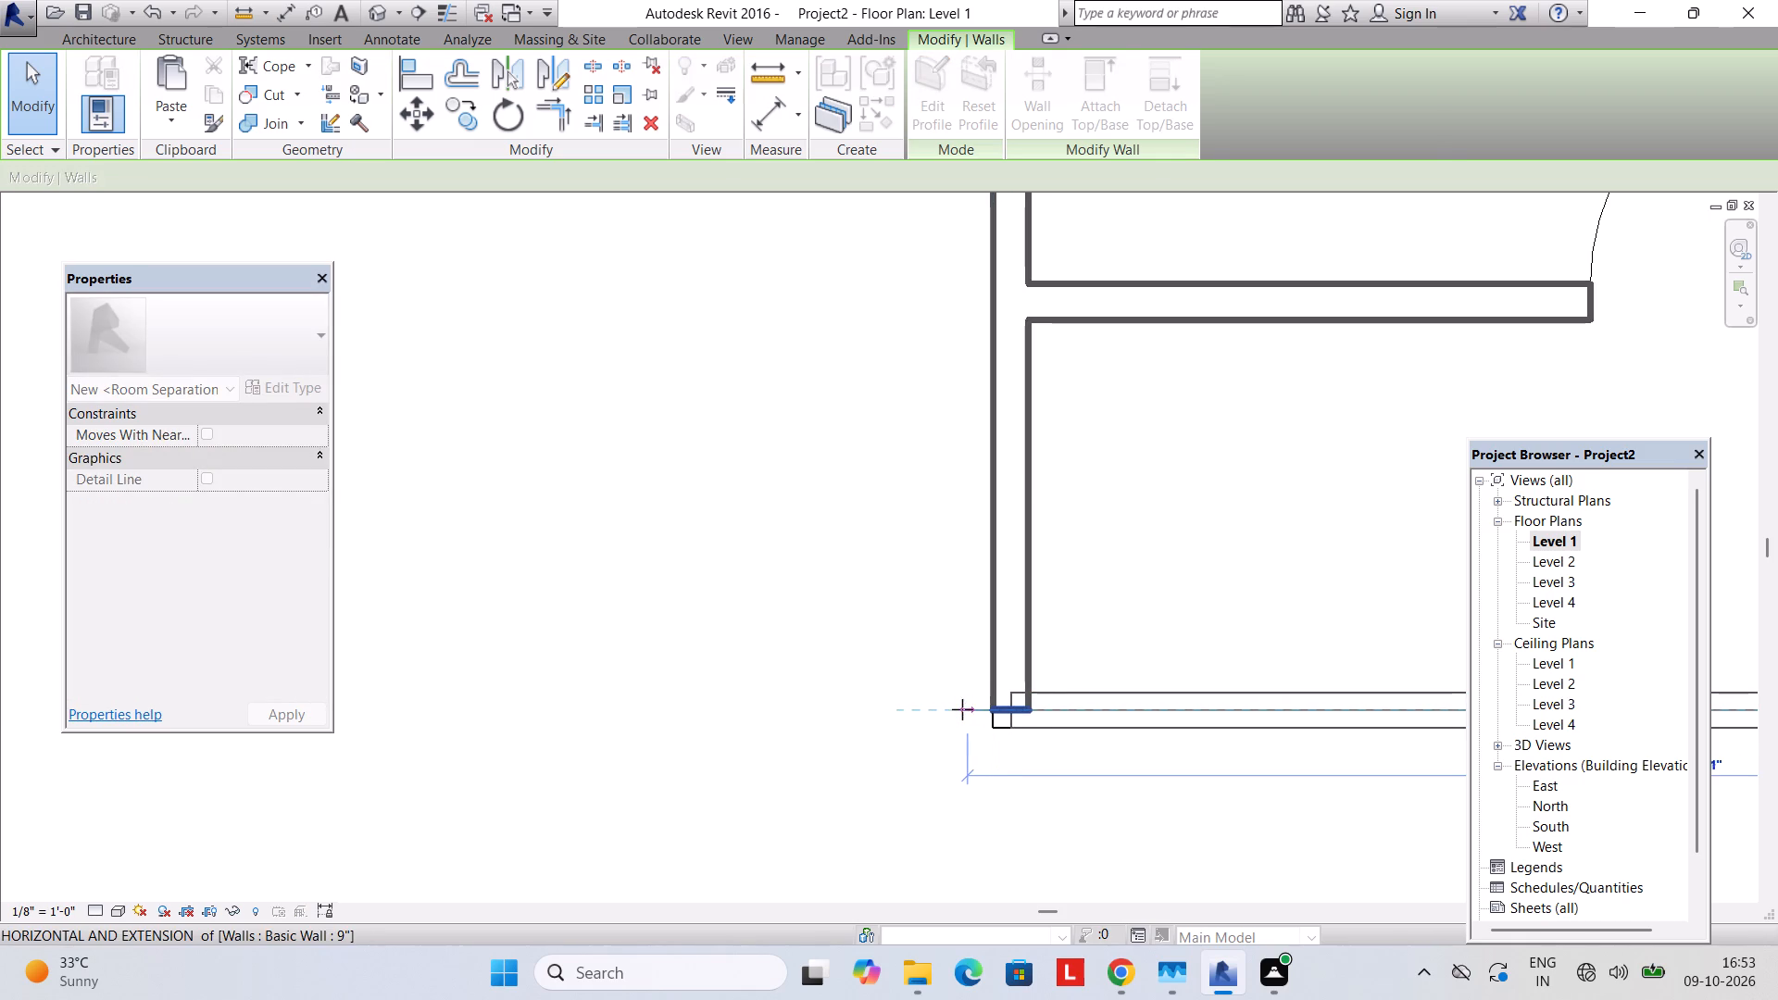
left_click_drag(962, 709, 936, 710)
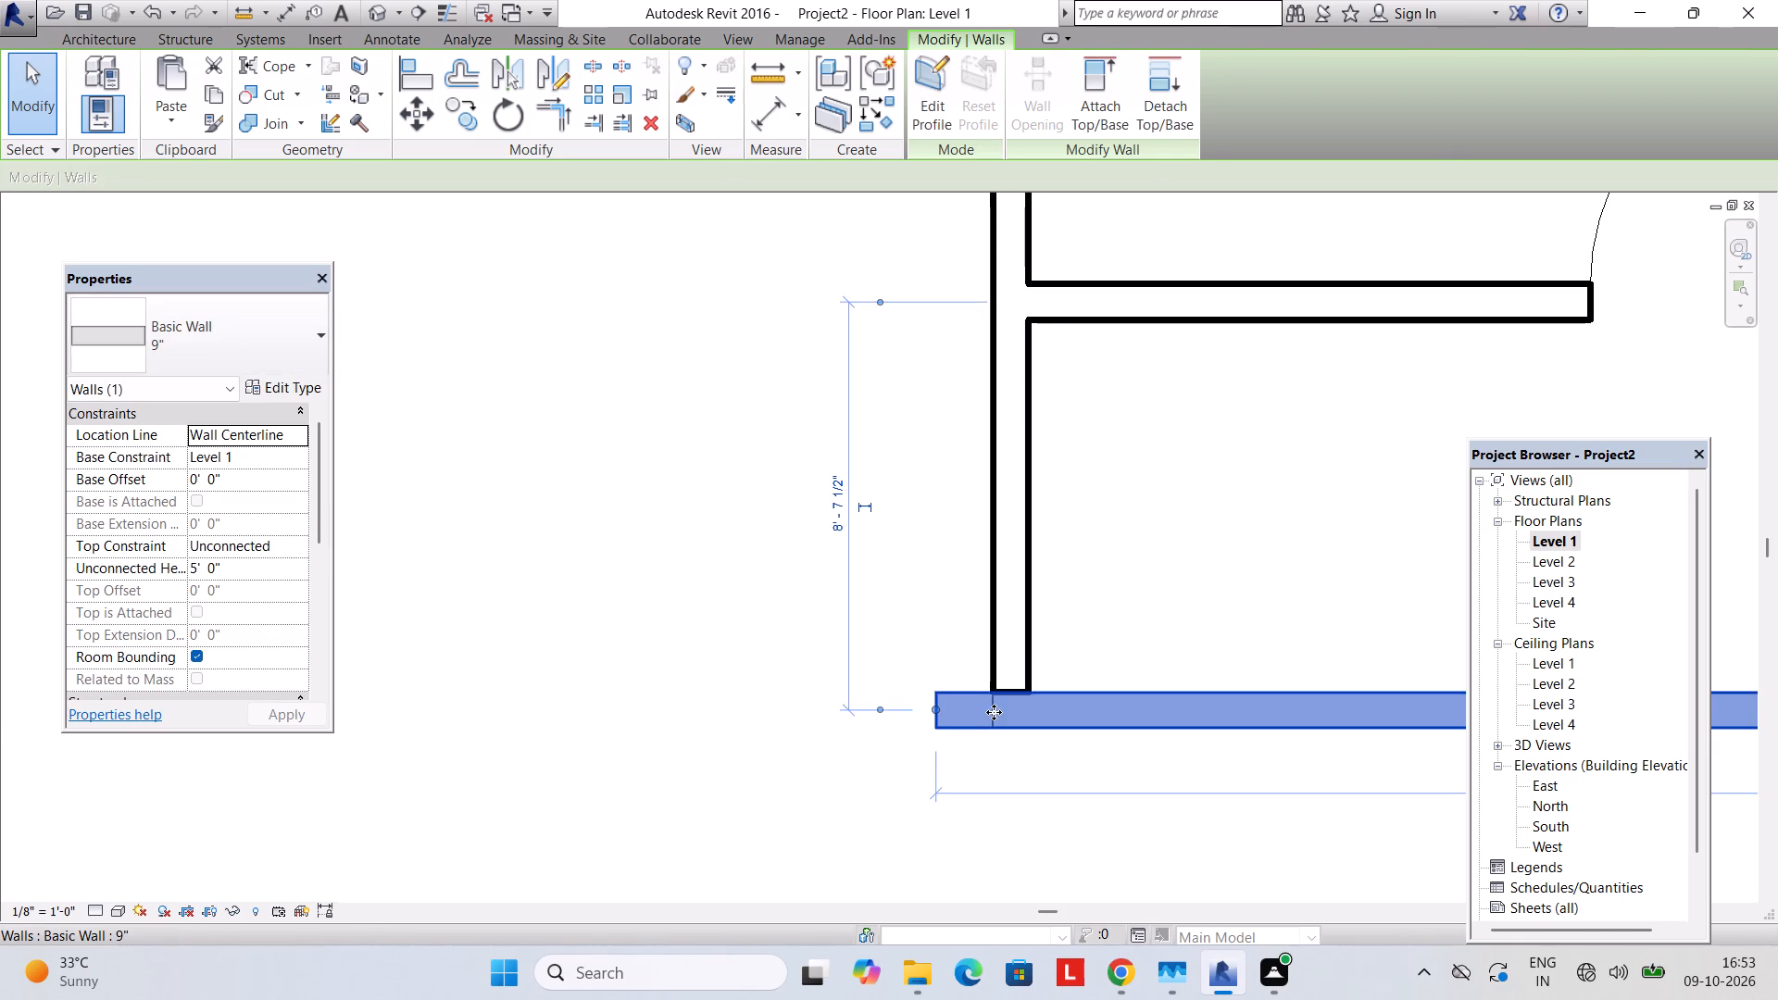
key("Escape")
Delete the 5'-high wall along the plan's lower edge, below the stair.
scroll(1096, 685, "down", 5)
left_click(1136, 700)
key("Delete")
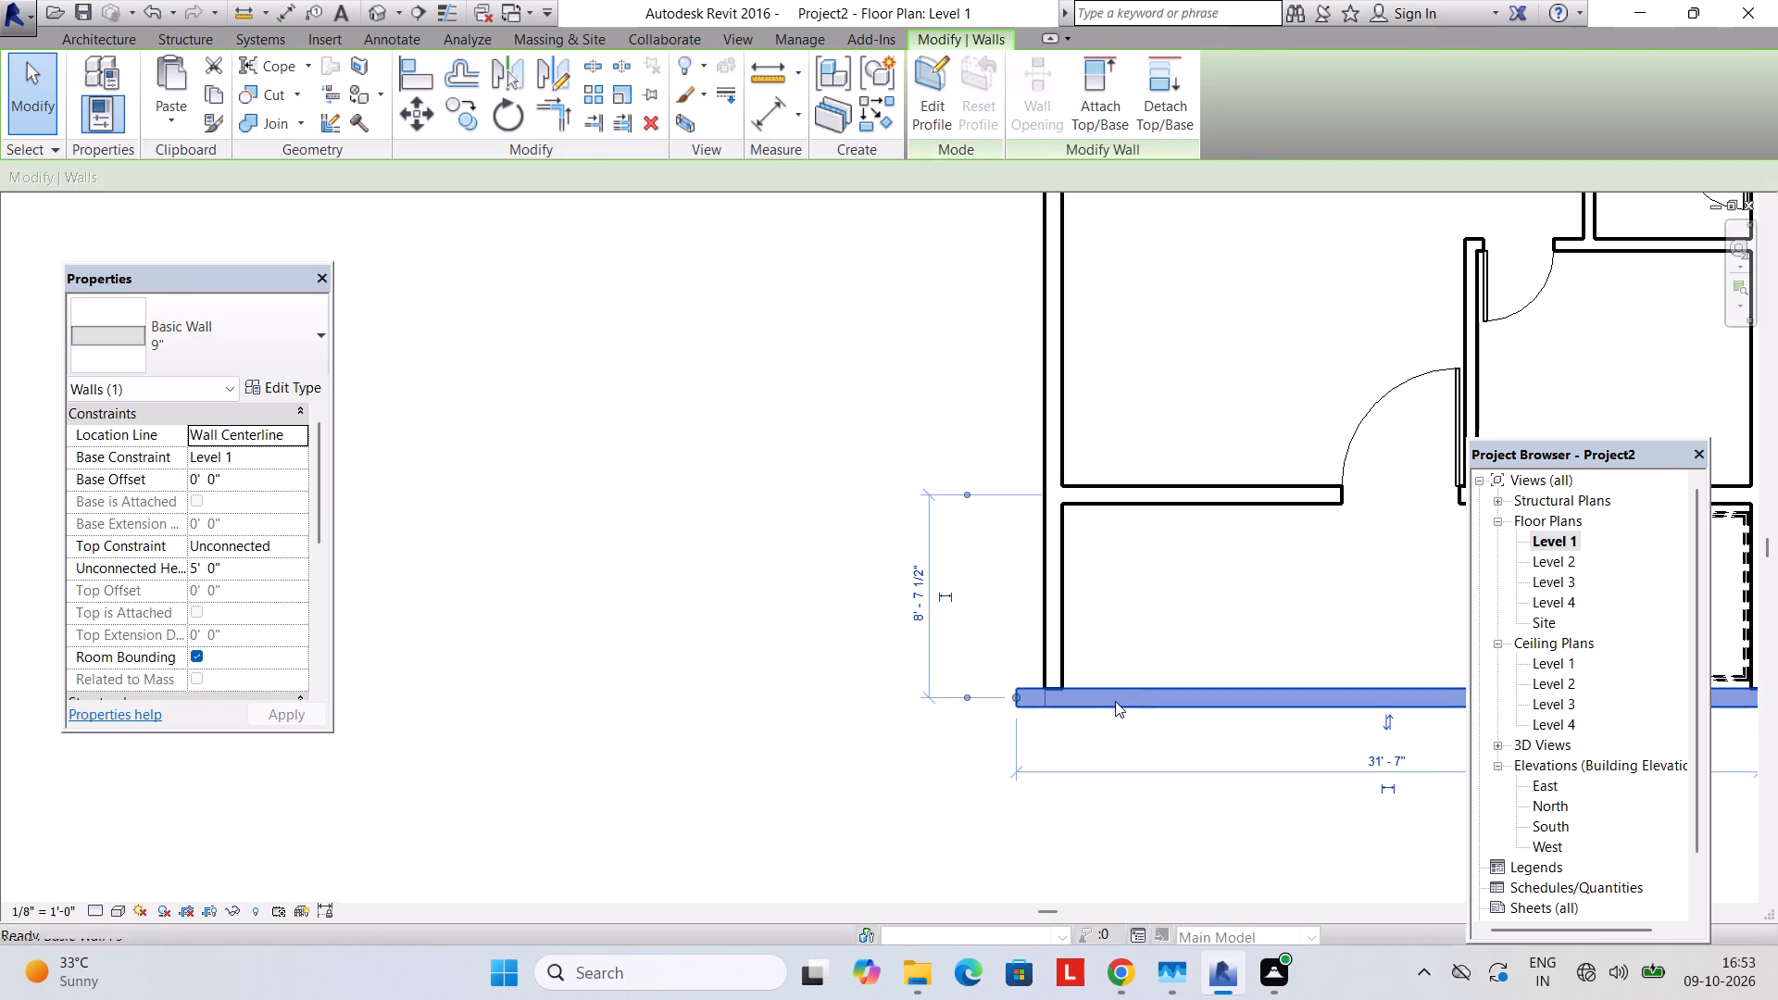
Open the Level 1 floor's boundary for editing and nudge its lower edge up to the ends of the side walls.
scroll(1117, 698, "down", 4)
middle_click_drag(1112, 697, 1006, 706)
left_click(1098, 707)
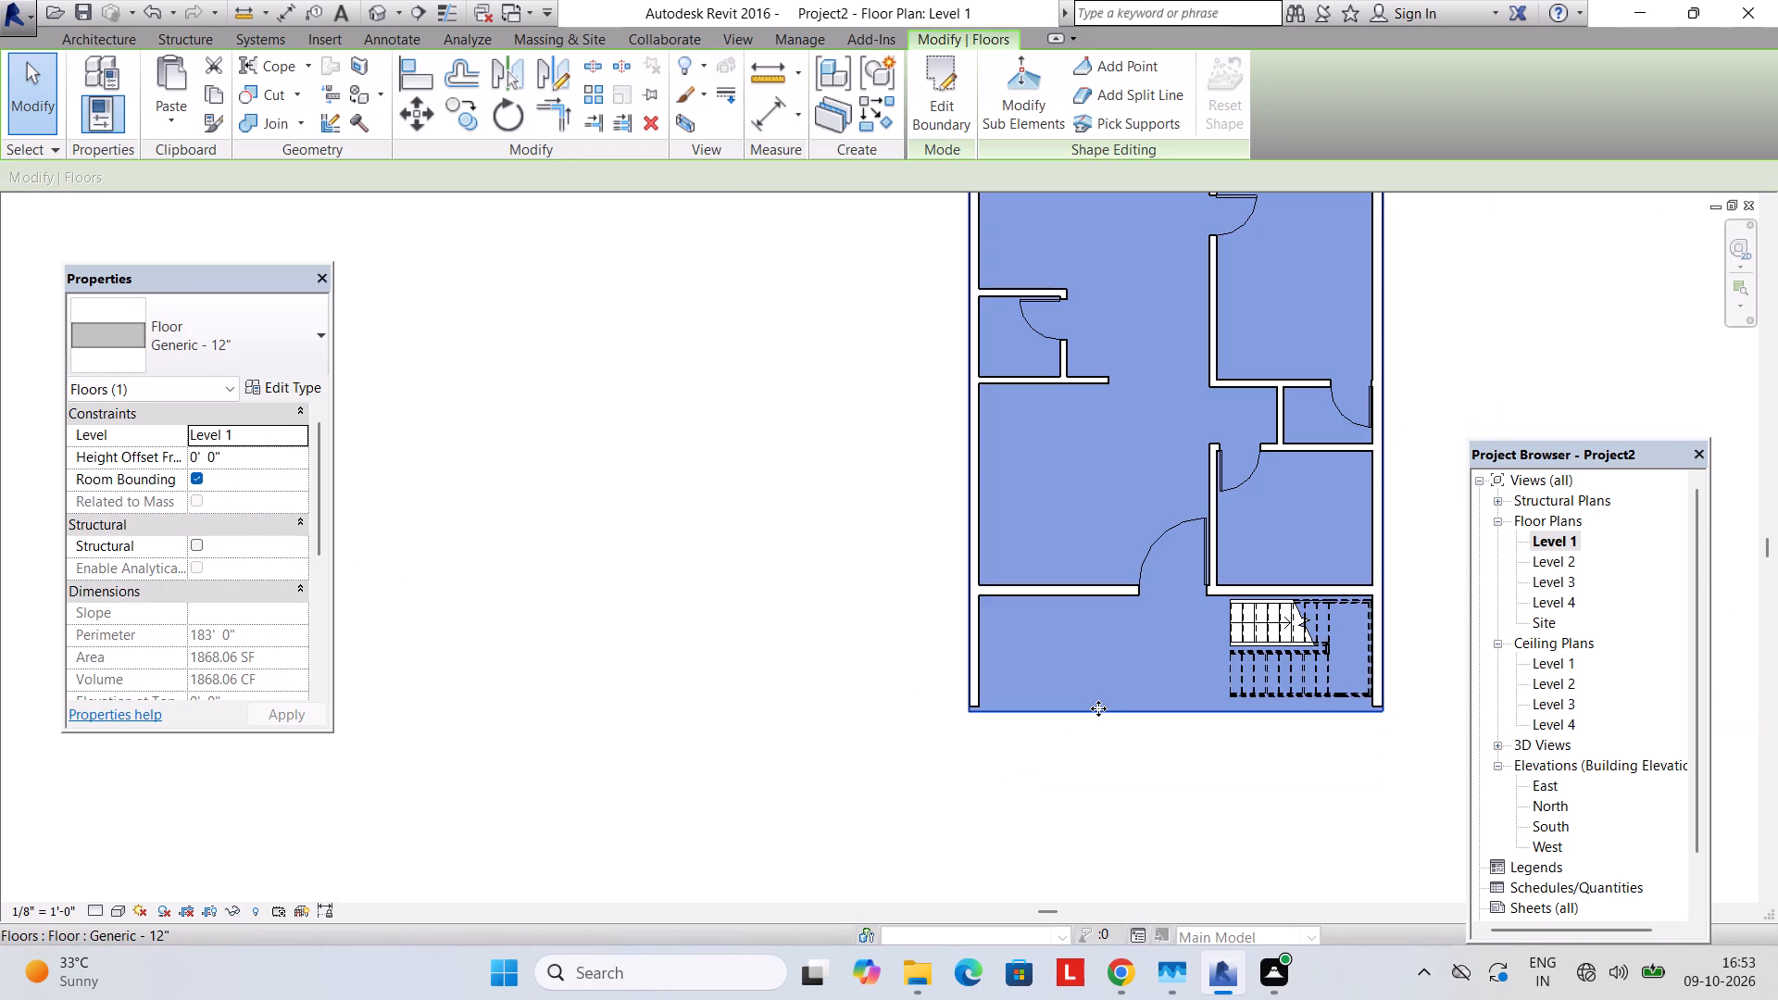
left_click(950, 98)
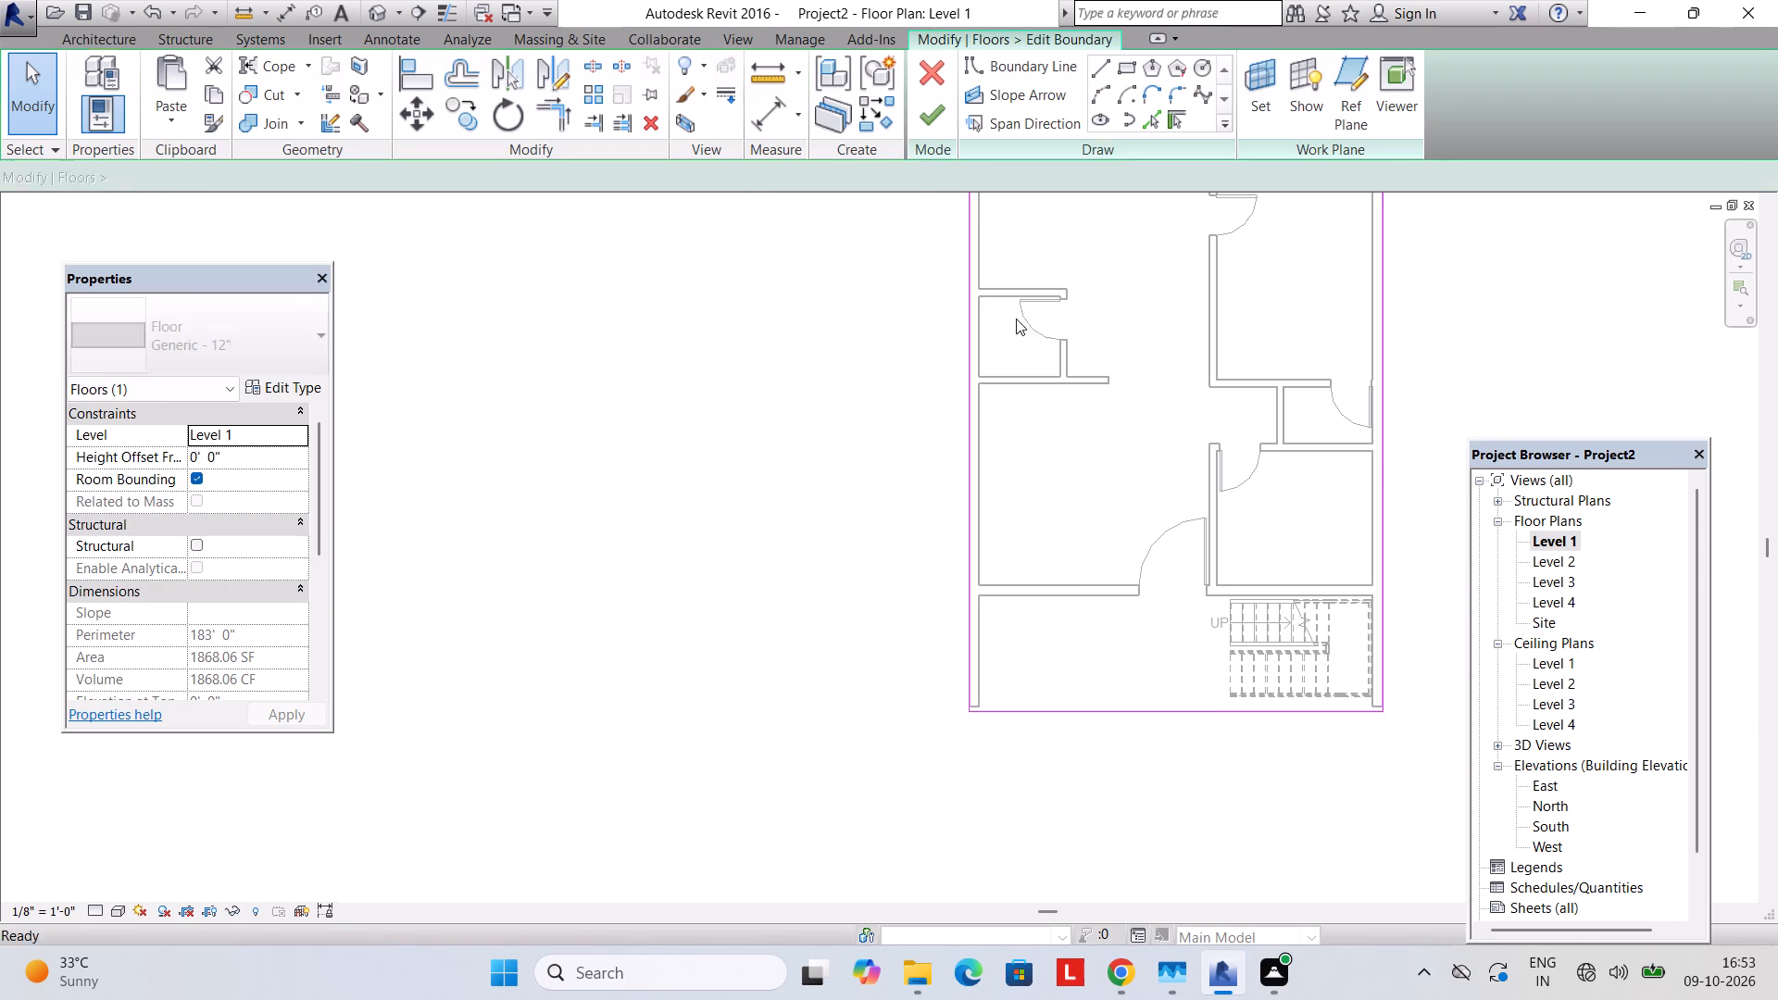
scroll(1087, 560, "up", 3)
left_click(1088, 789)
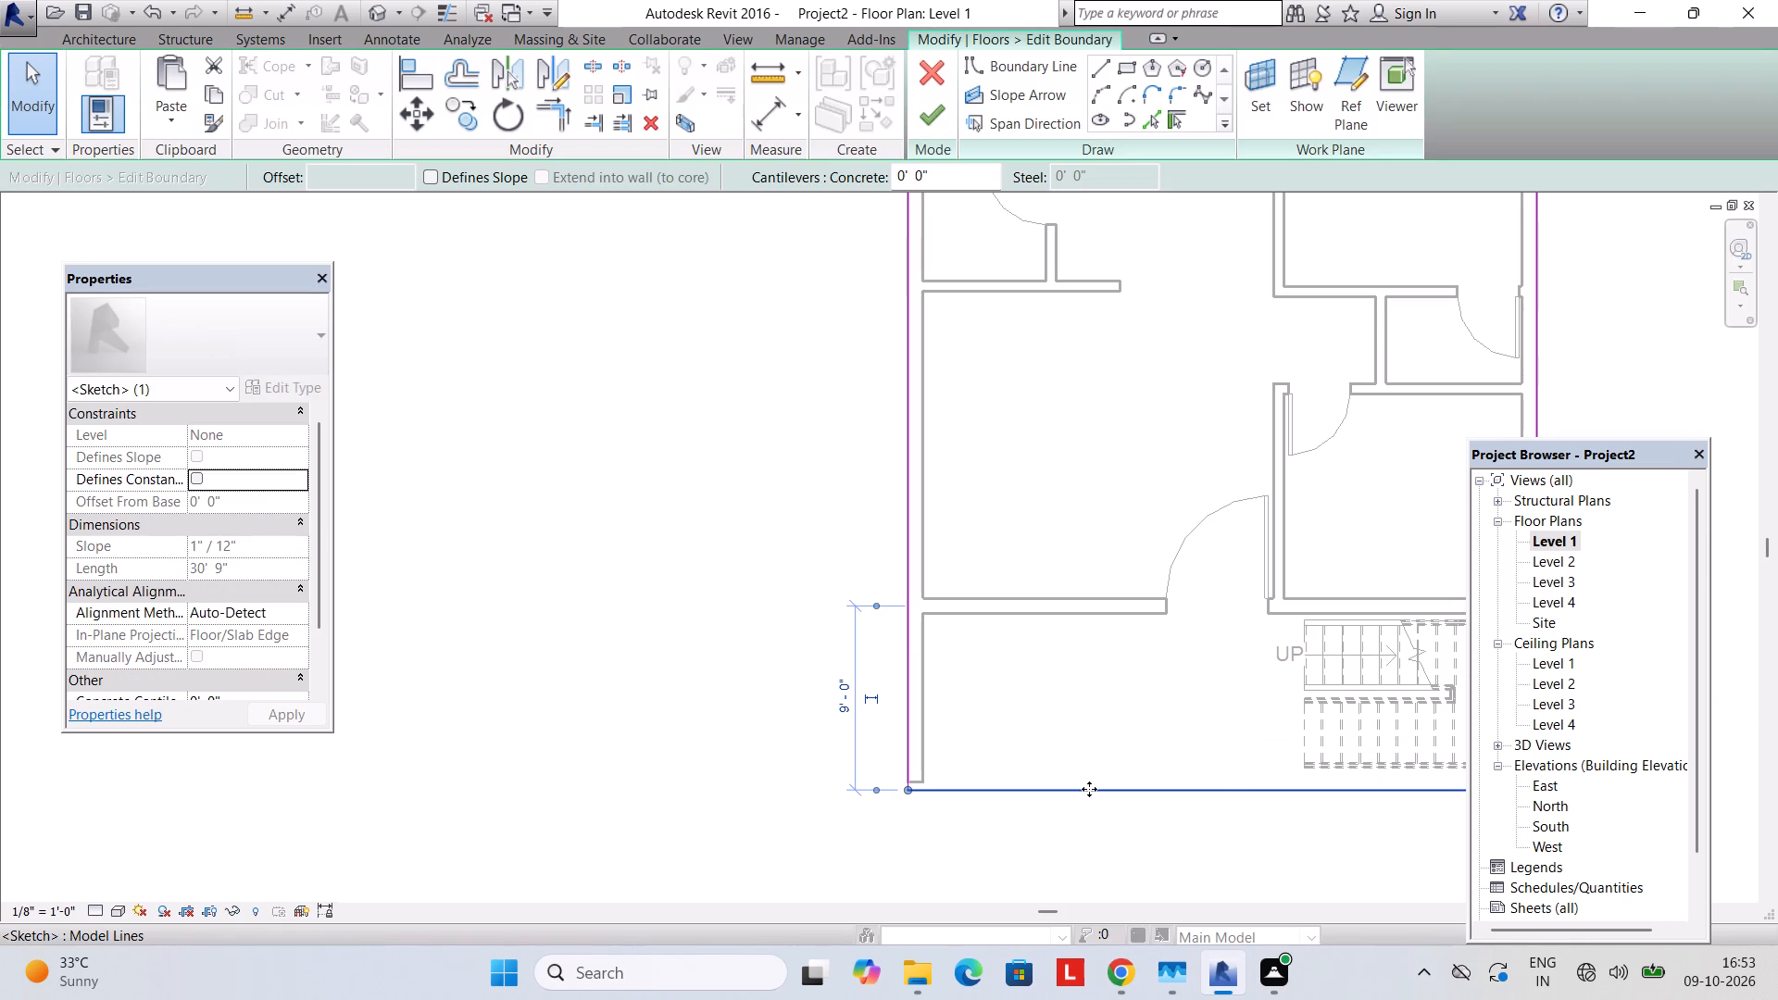
key("Up")
key("Up")
scroll(1088, 785, "down", 3)
middle_click_drag(1086, 783, 1005, 755)
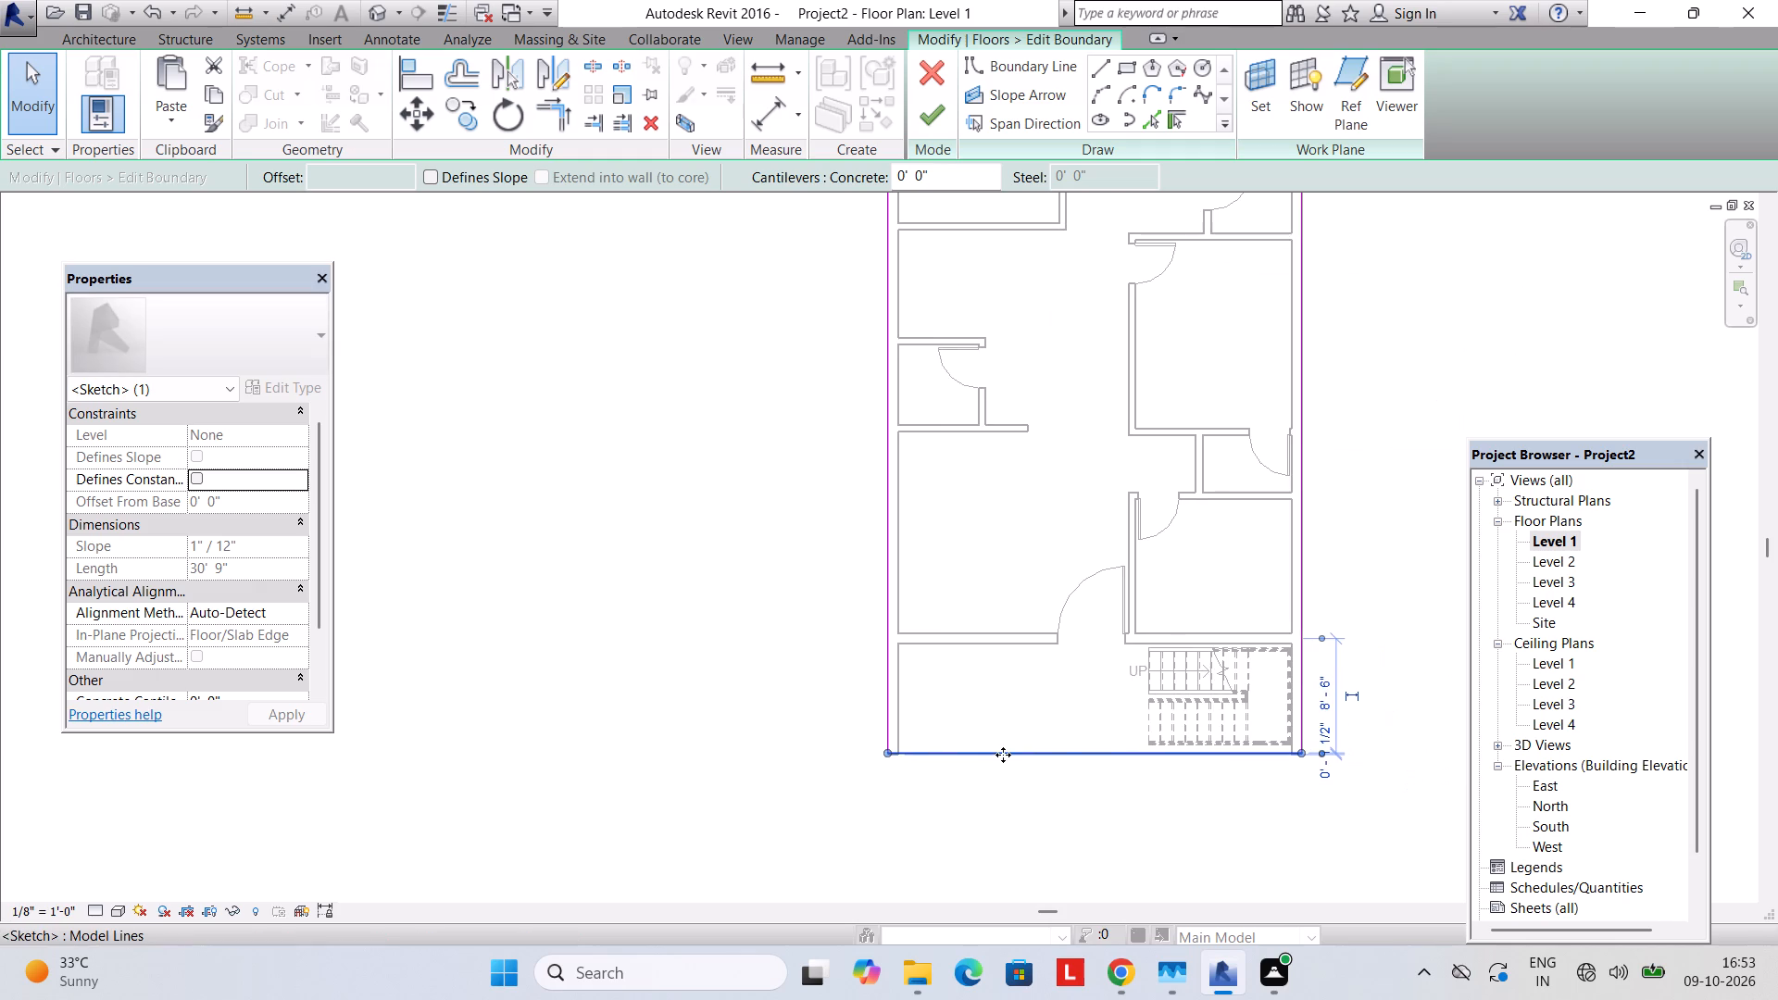
middle_click_drag(1108, 581, 1025, 848)
middle_click_drag(979, 523, 1040, 694)
scroll(1021, 403, "up", 5)
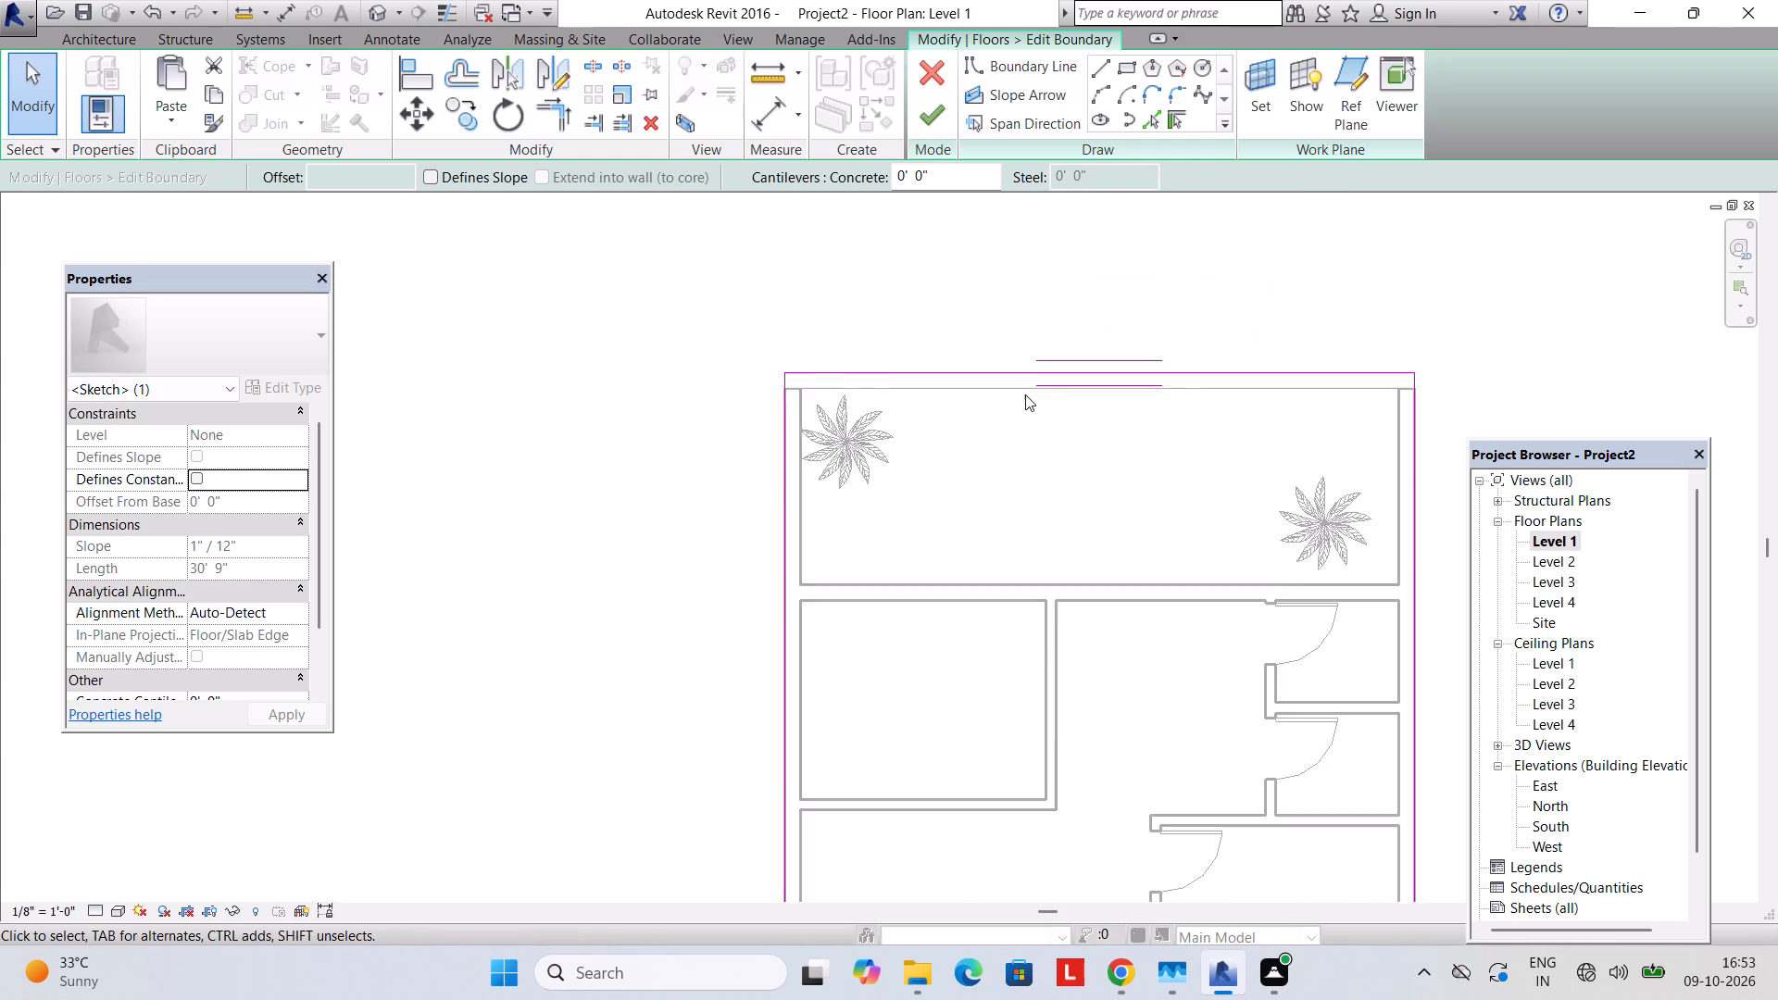
scroll(1025, 394, "up", 3)
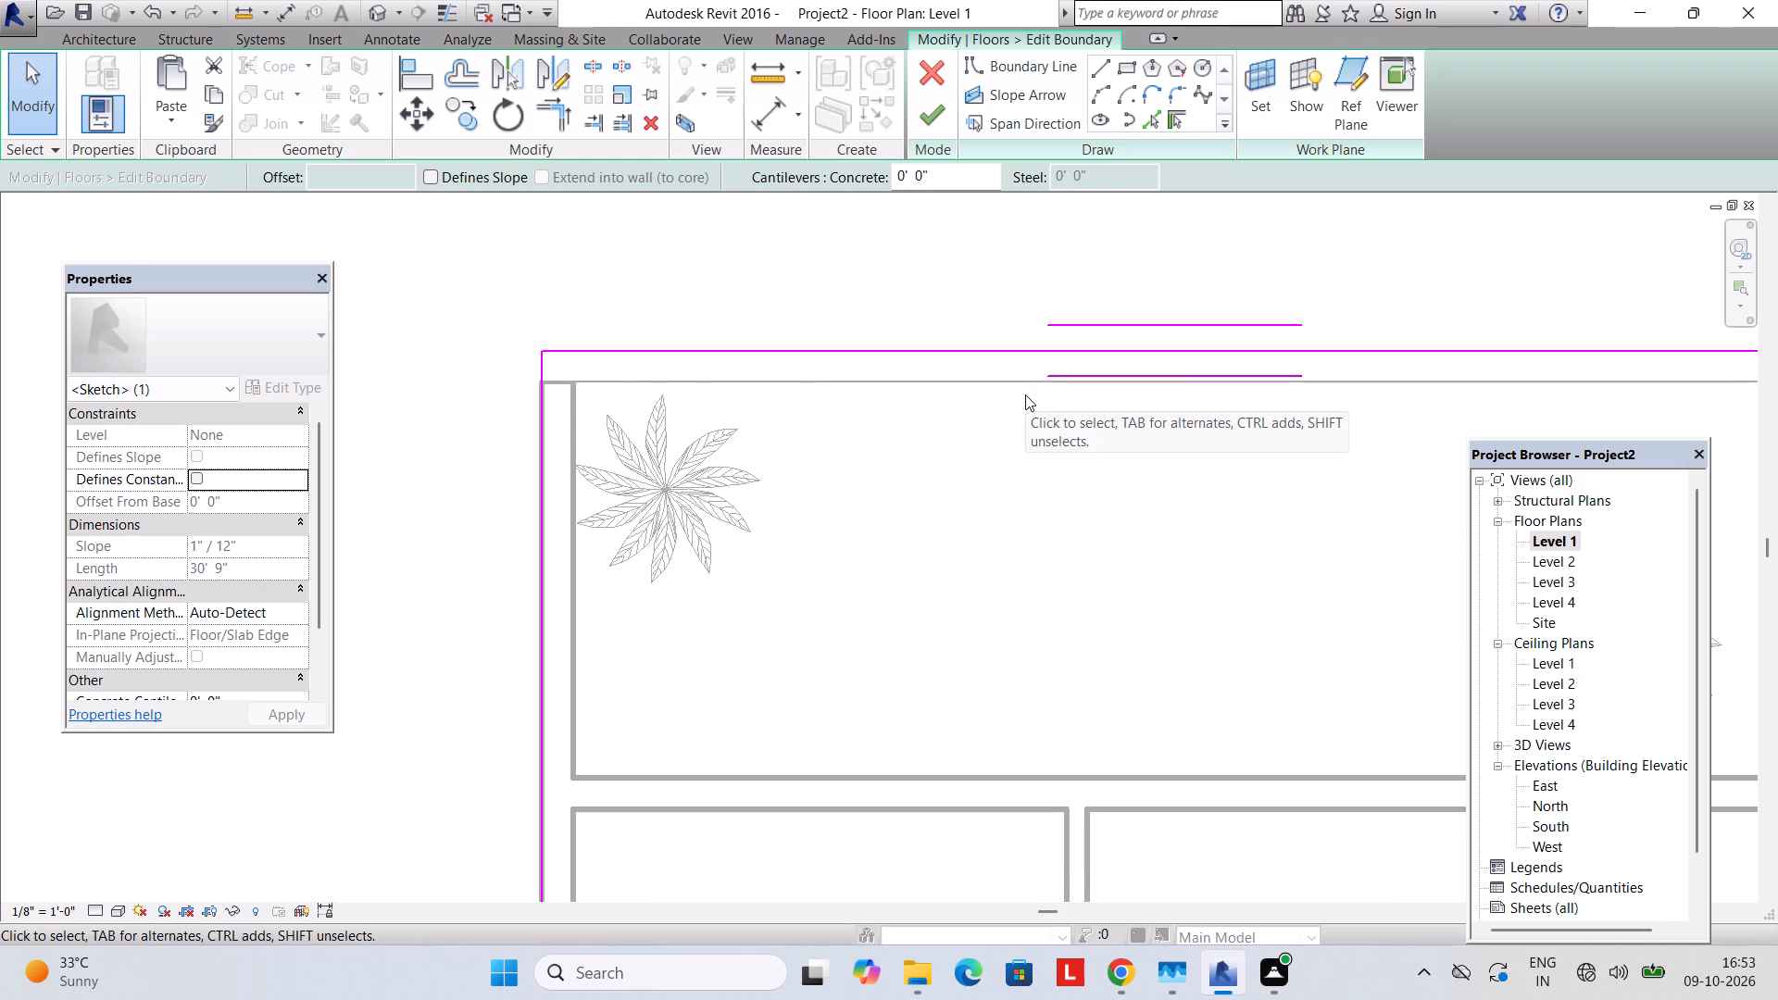
scroll(1004, 406, "down", 4)
key("Escape")
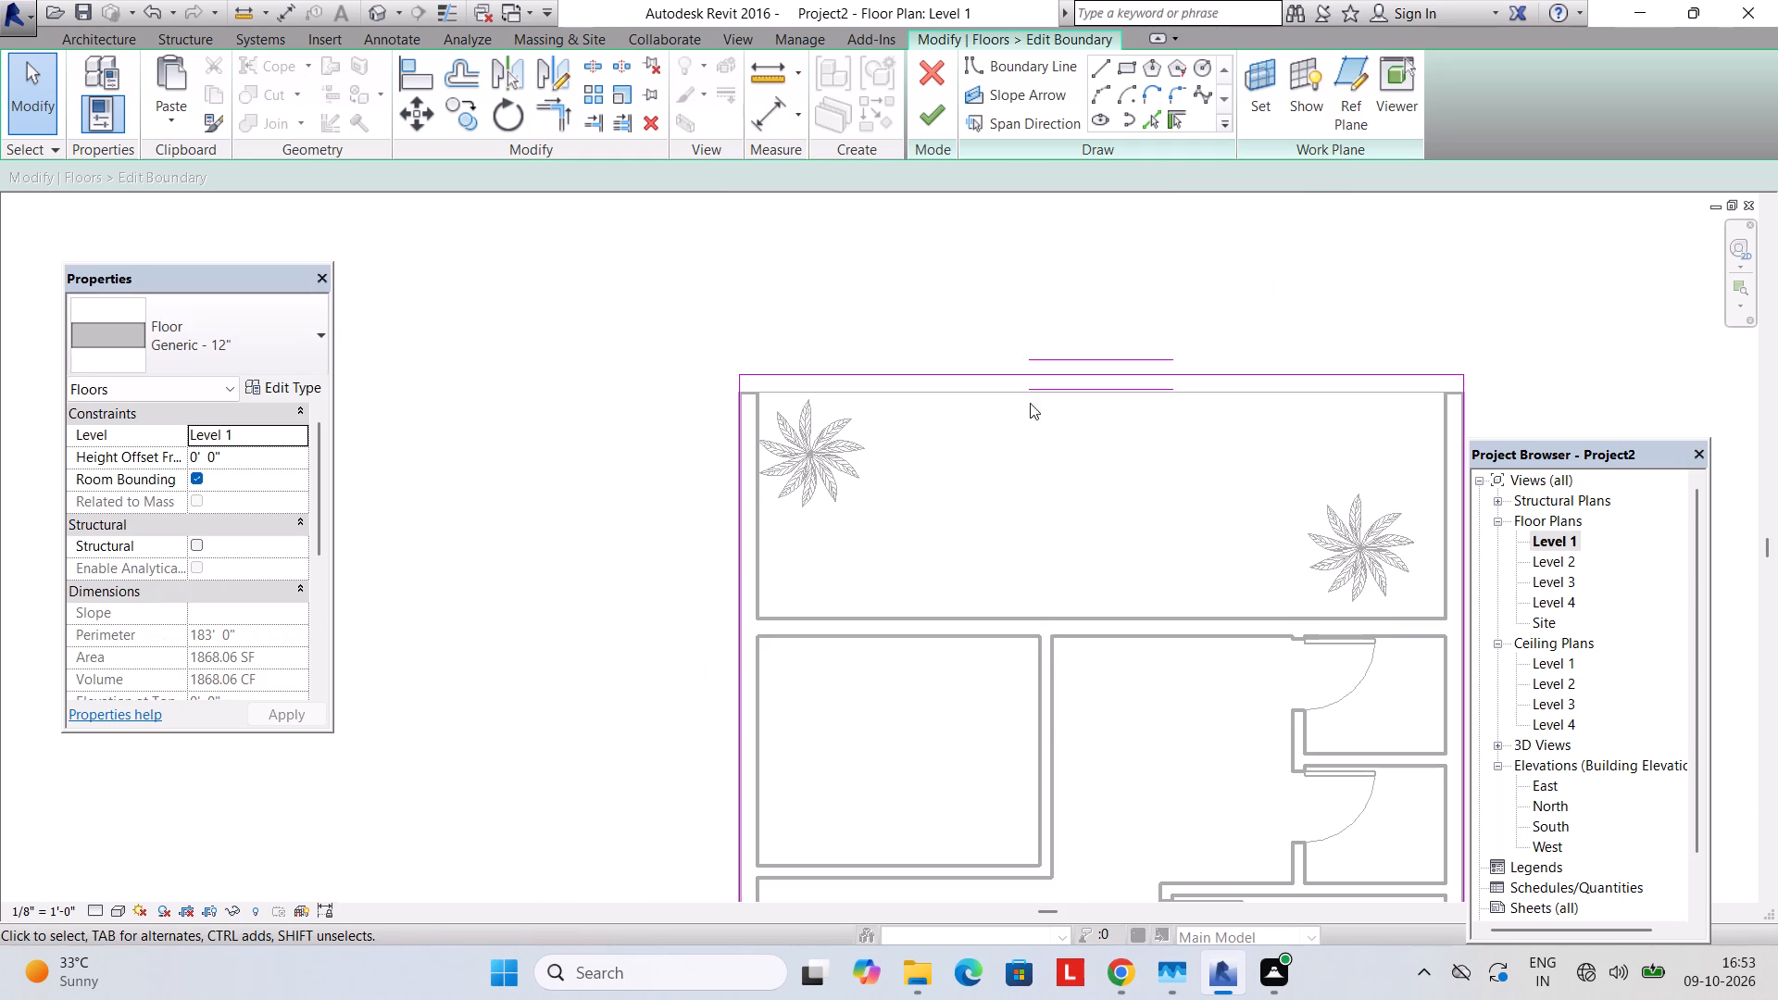
Finish the boundary edit of the Generic - 12" floor on Level 1 and deselect the floor.
left_click(929, 105)
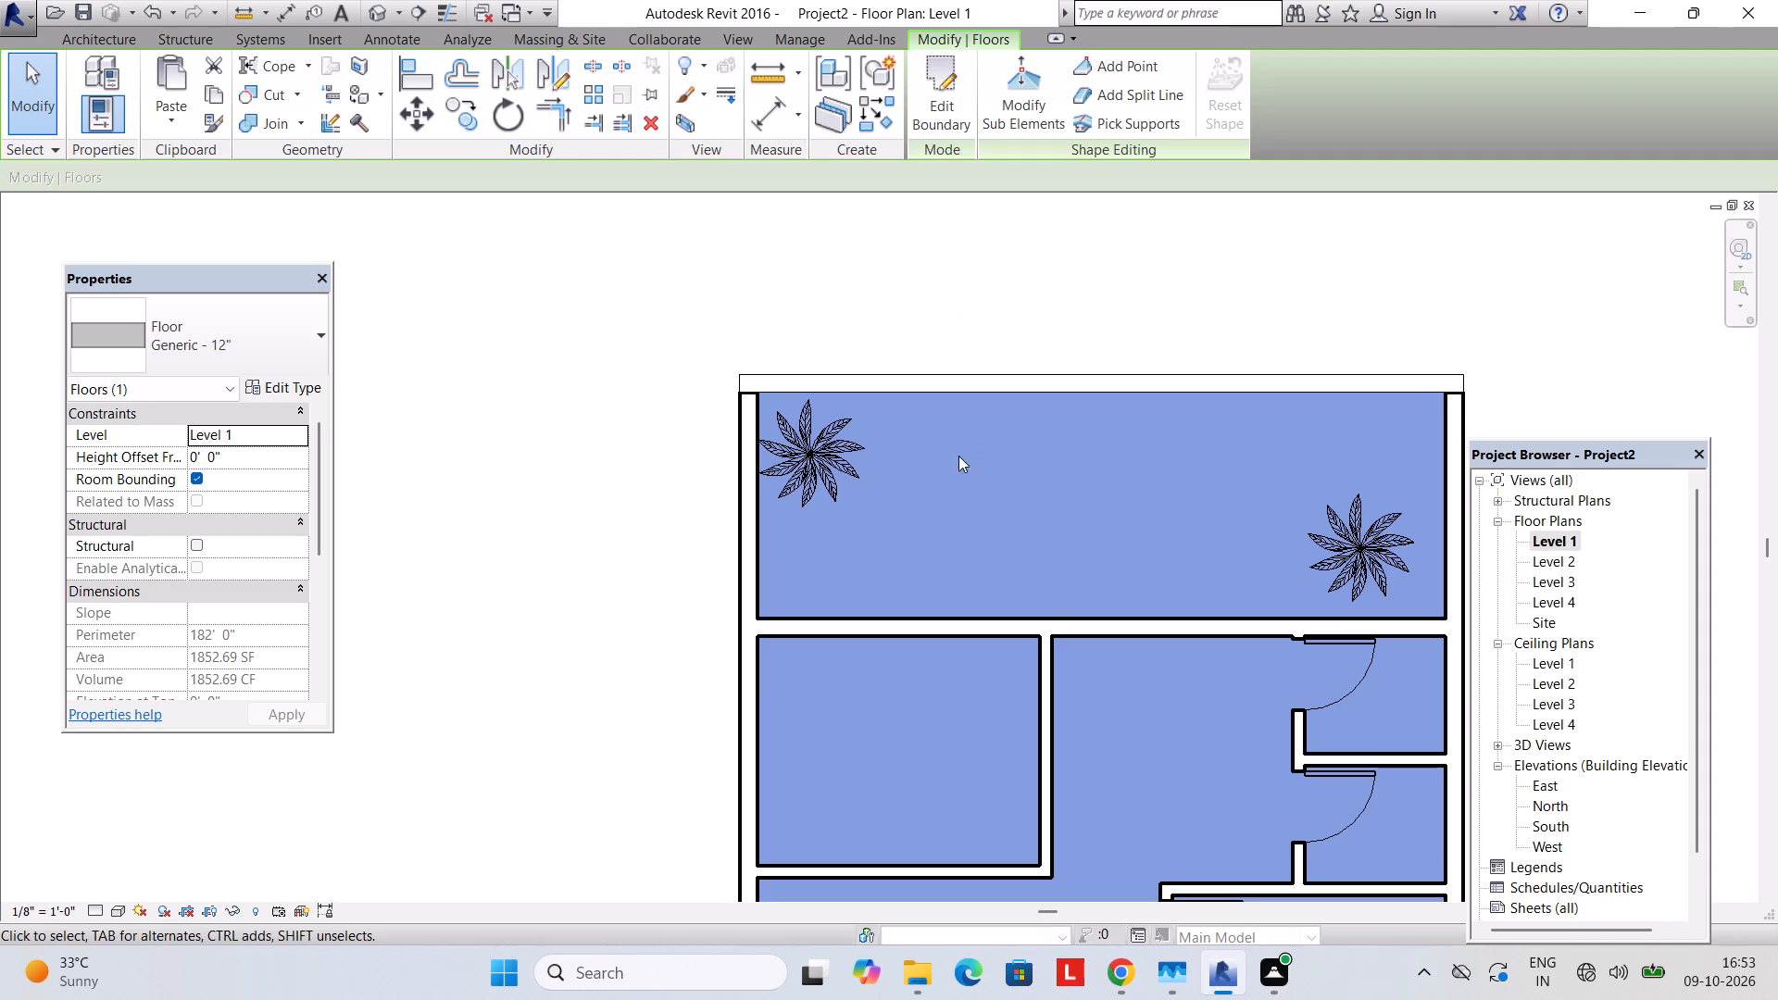
key("Escape")
Check the full length of the west exterior wall.
scroll(970, 406, "down", 3)
middle_click_drag(970, 444, 1050, 350)
left_click(925, 31)
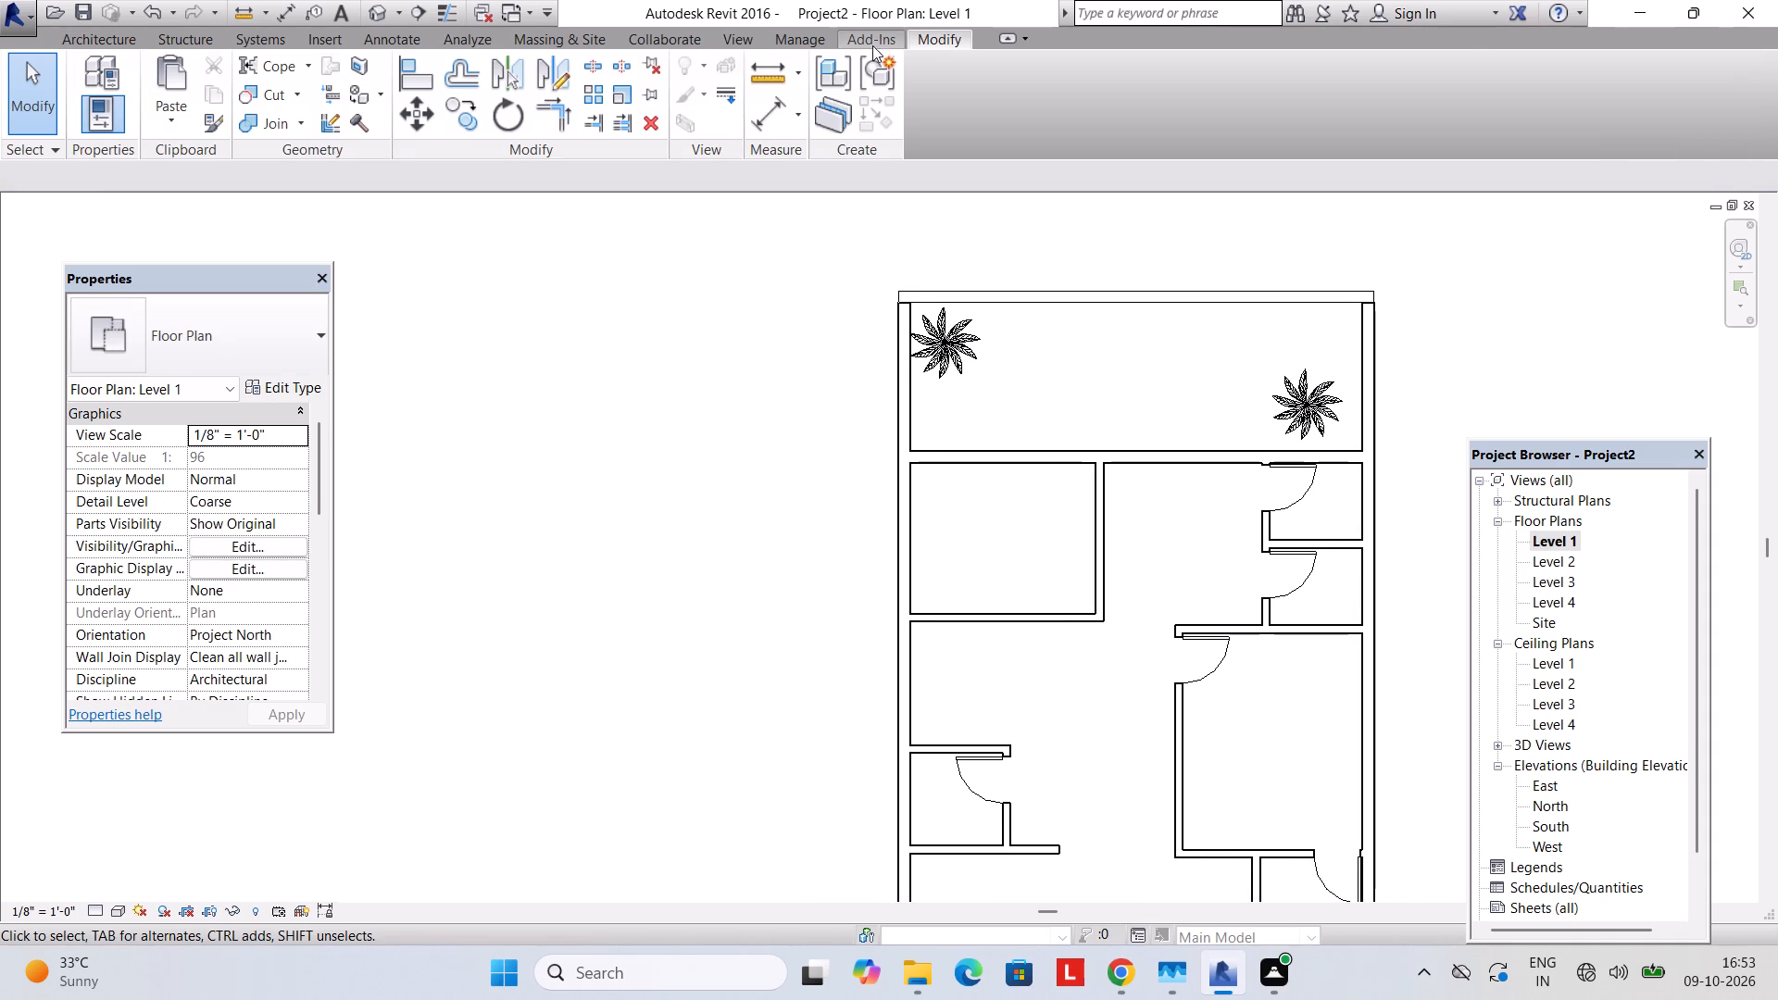
left_click(779, 68)
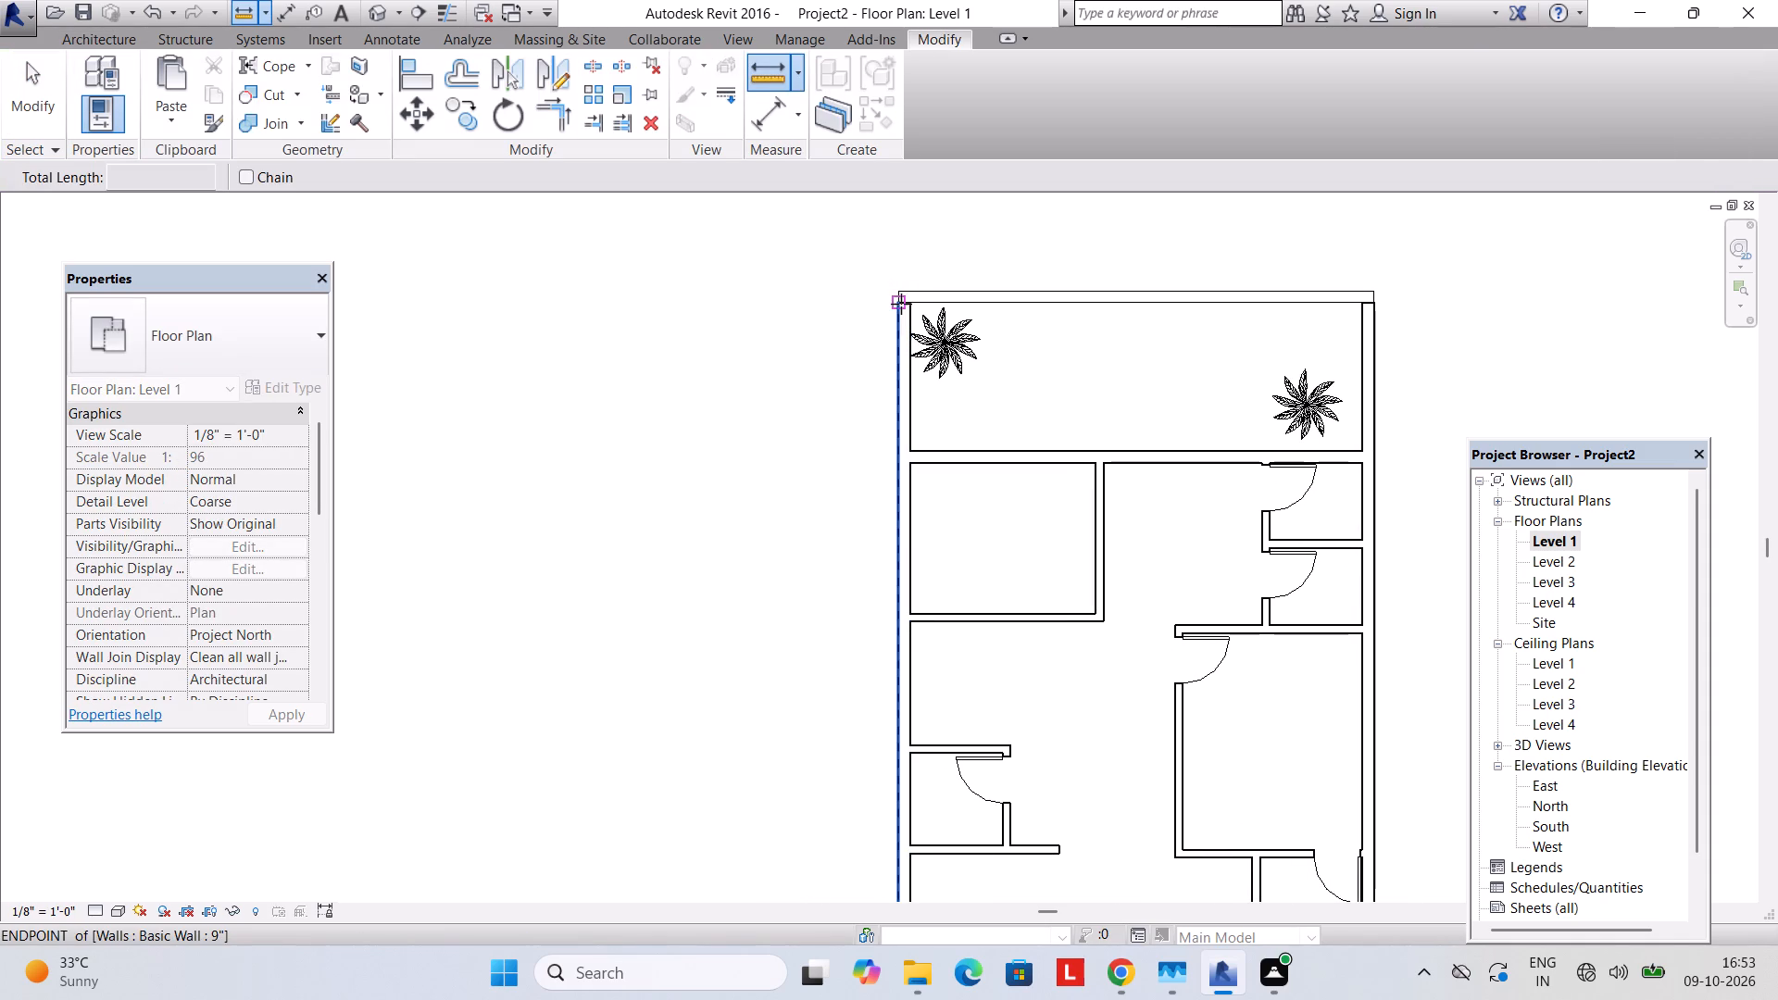
left_click(894, 304)
scroll(836, 498, "down", 1)
middle_click_drag(836, 510, 962, 115)
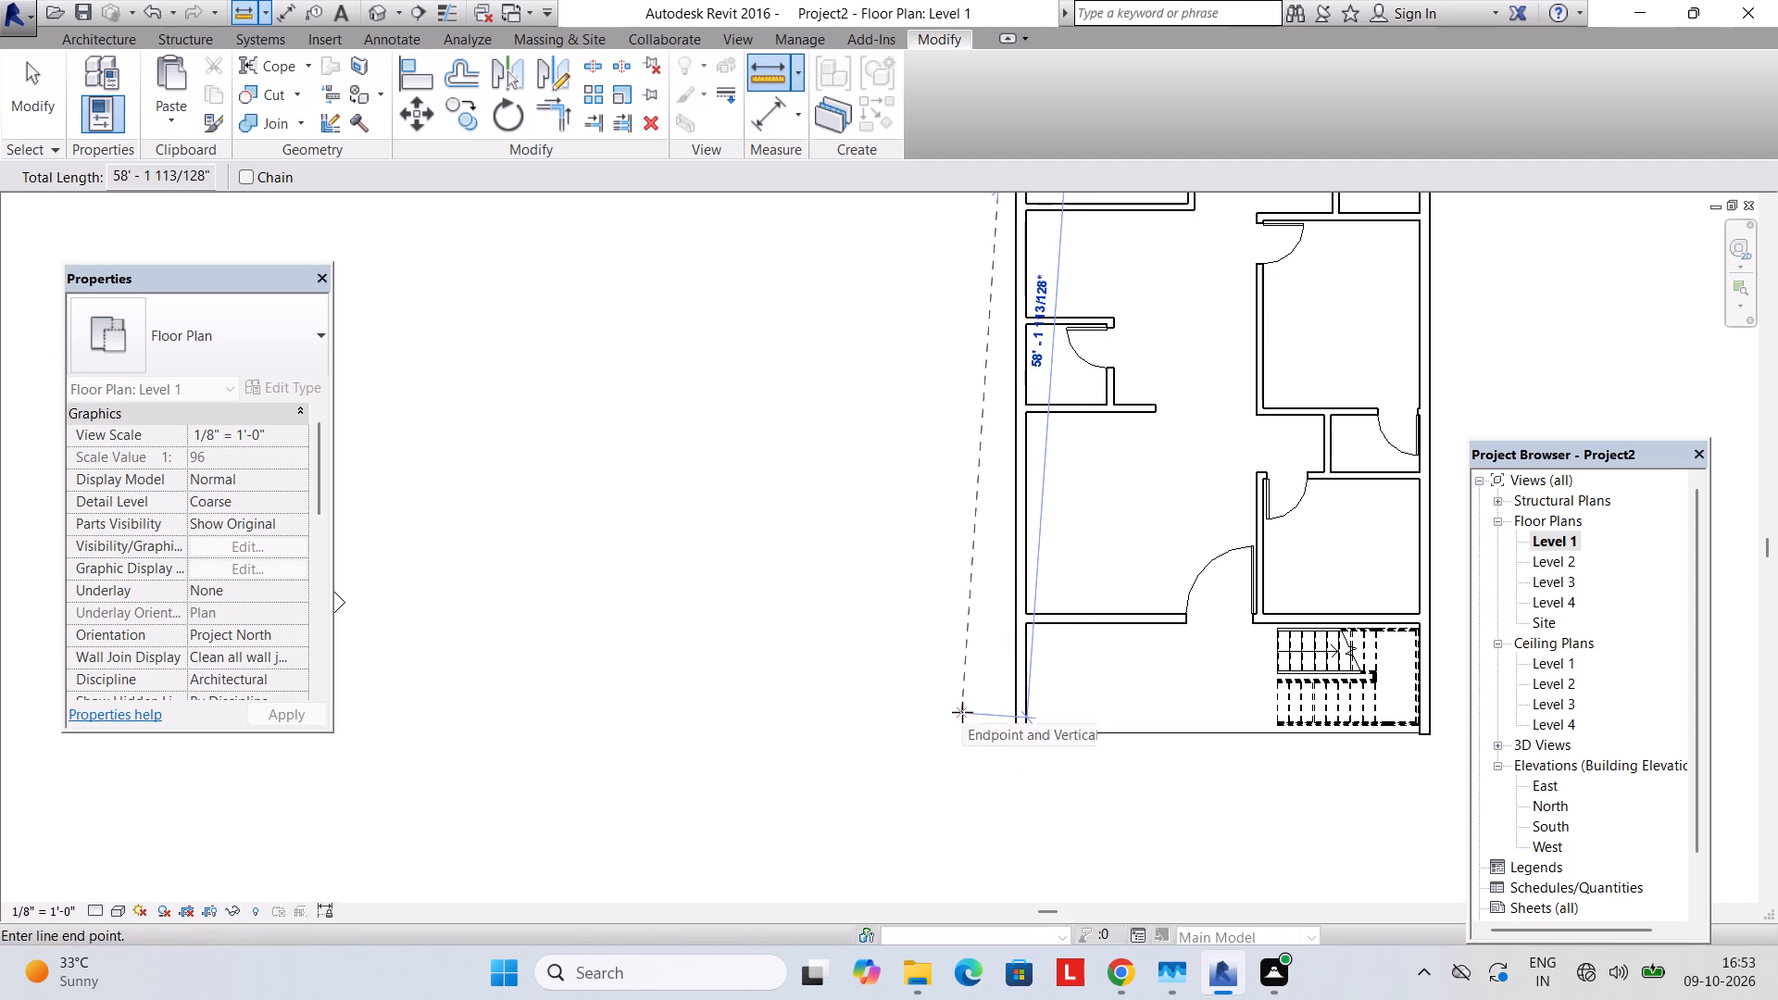
key("Escape")
scroll(954, 618, "down", 3)
middle_click_drag(956, 624, 954, 695)
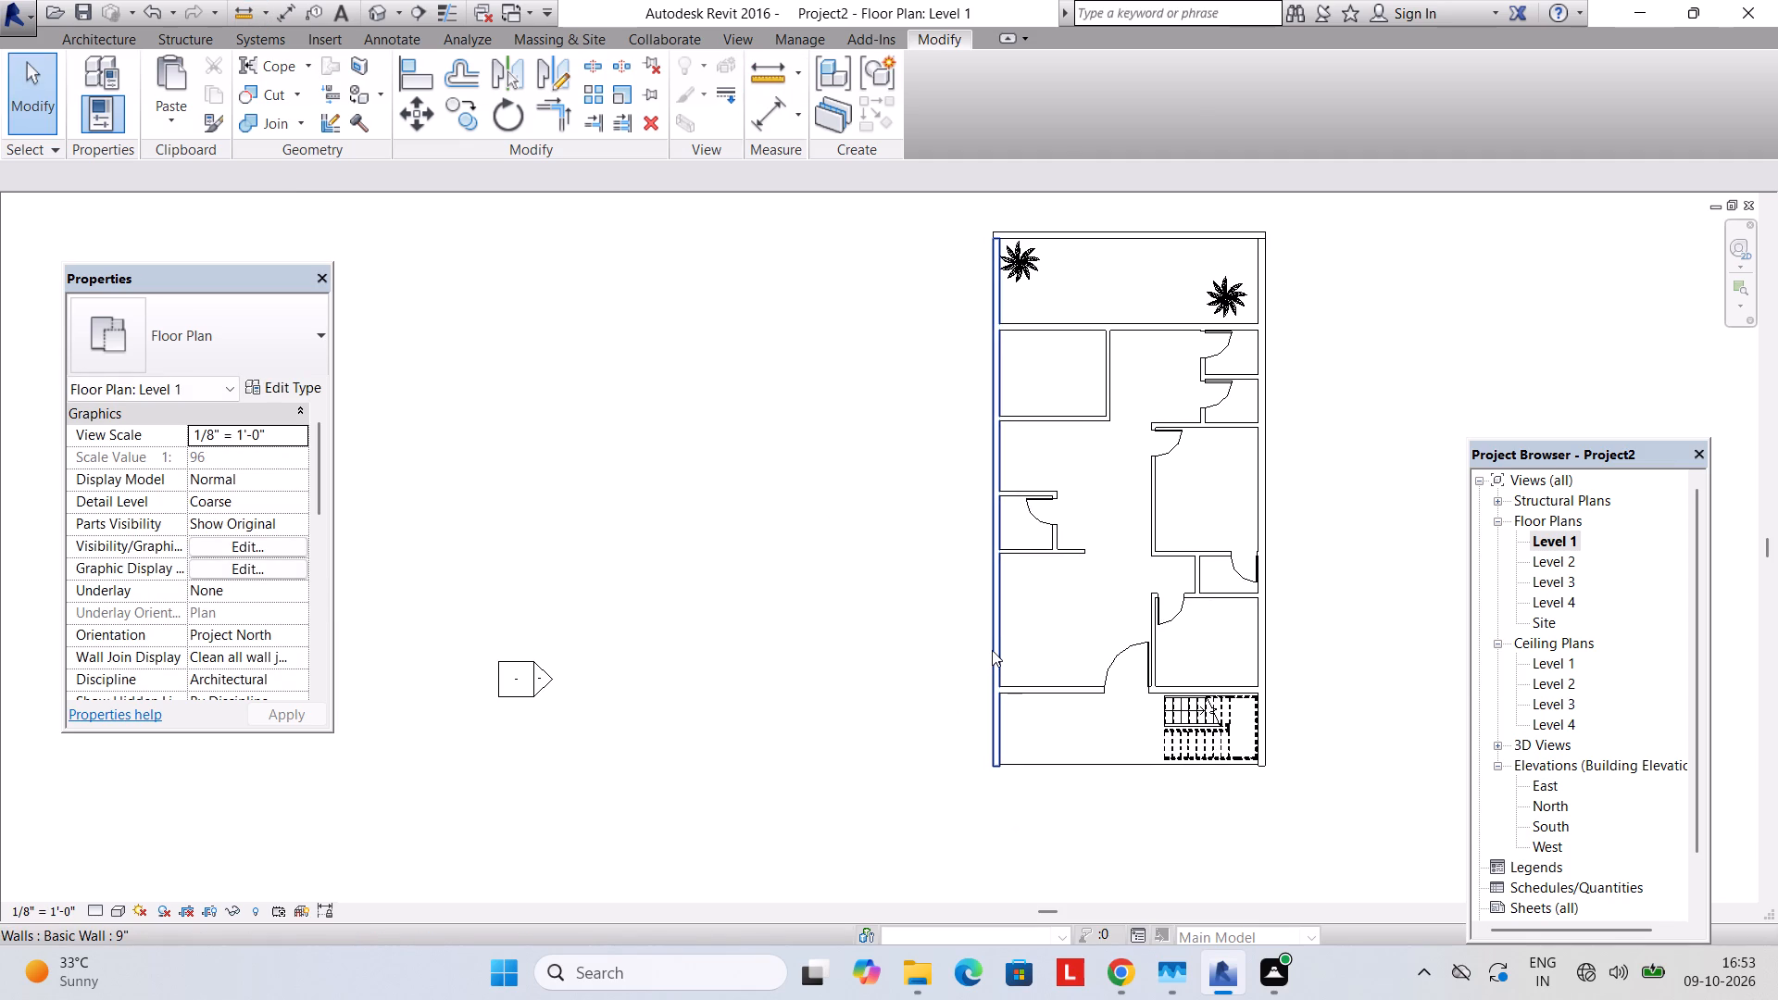
left_click(992, 650)
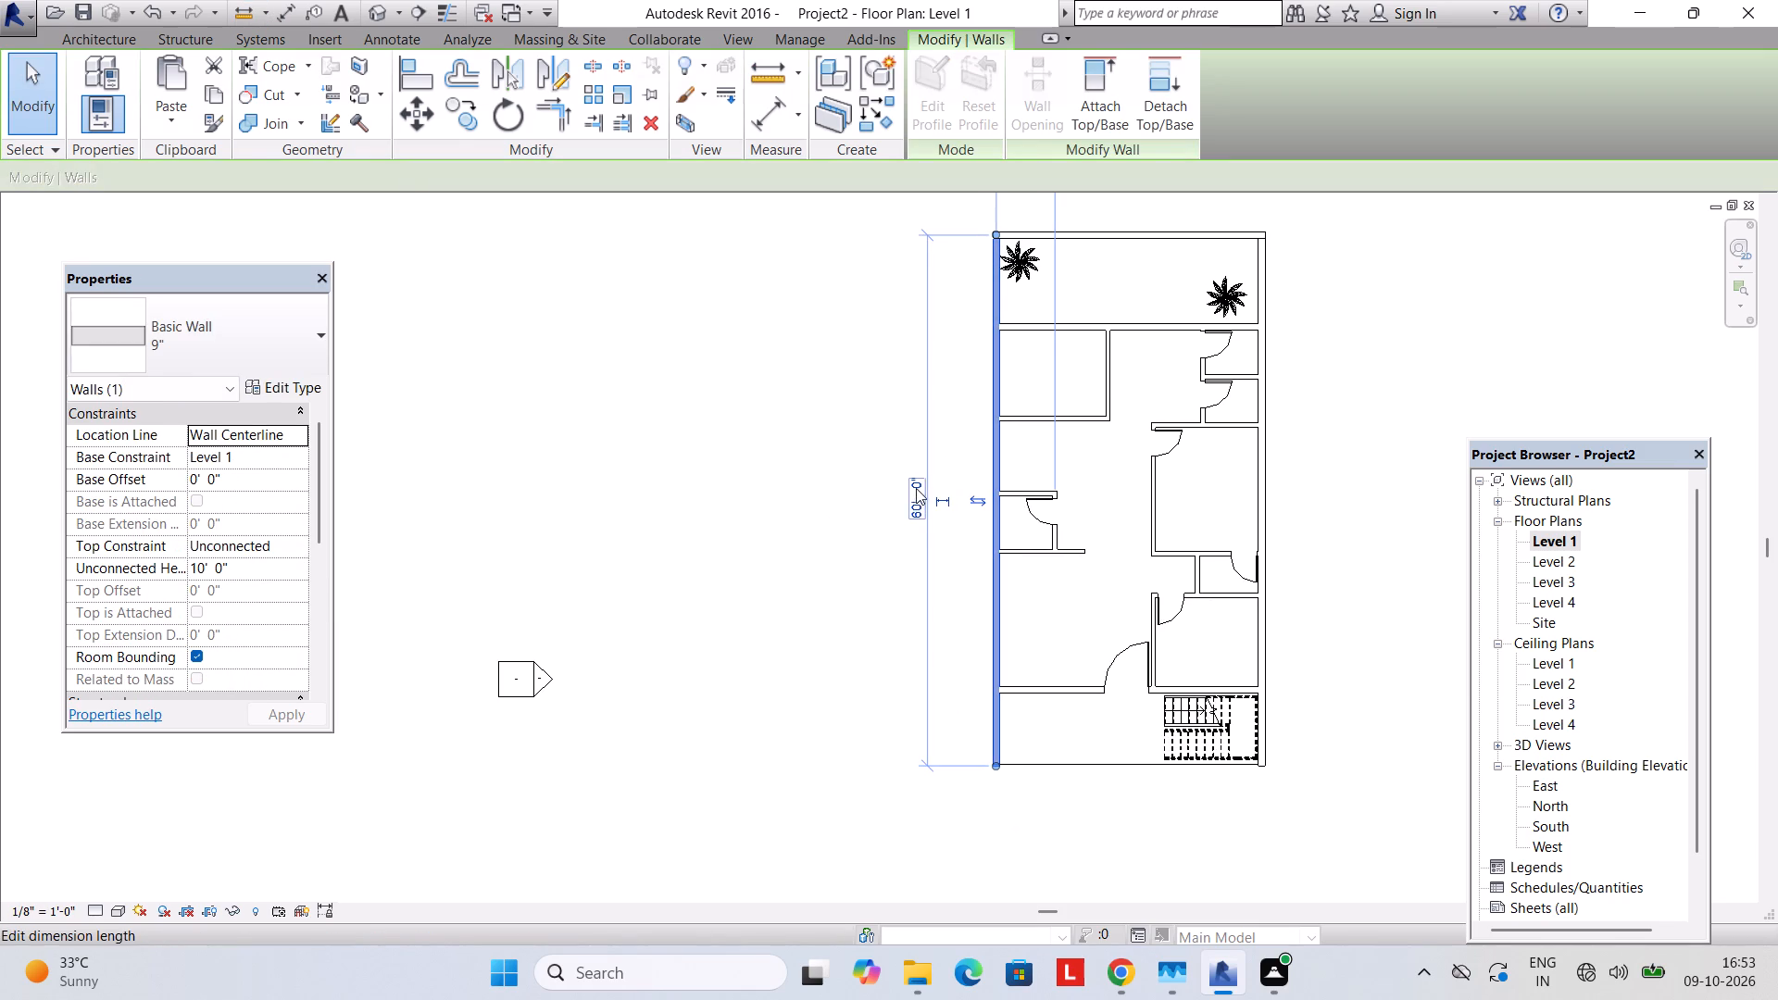
middle_click_drag(939, 488, 884, 659)
key("Escape")
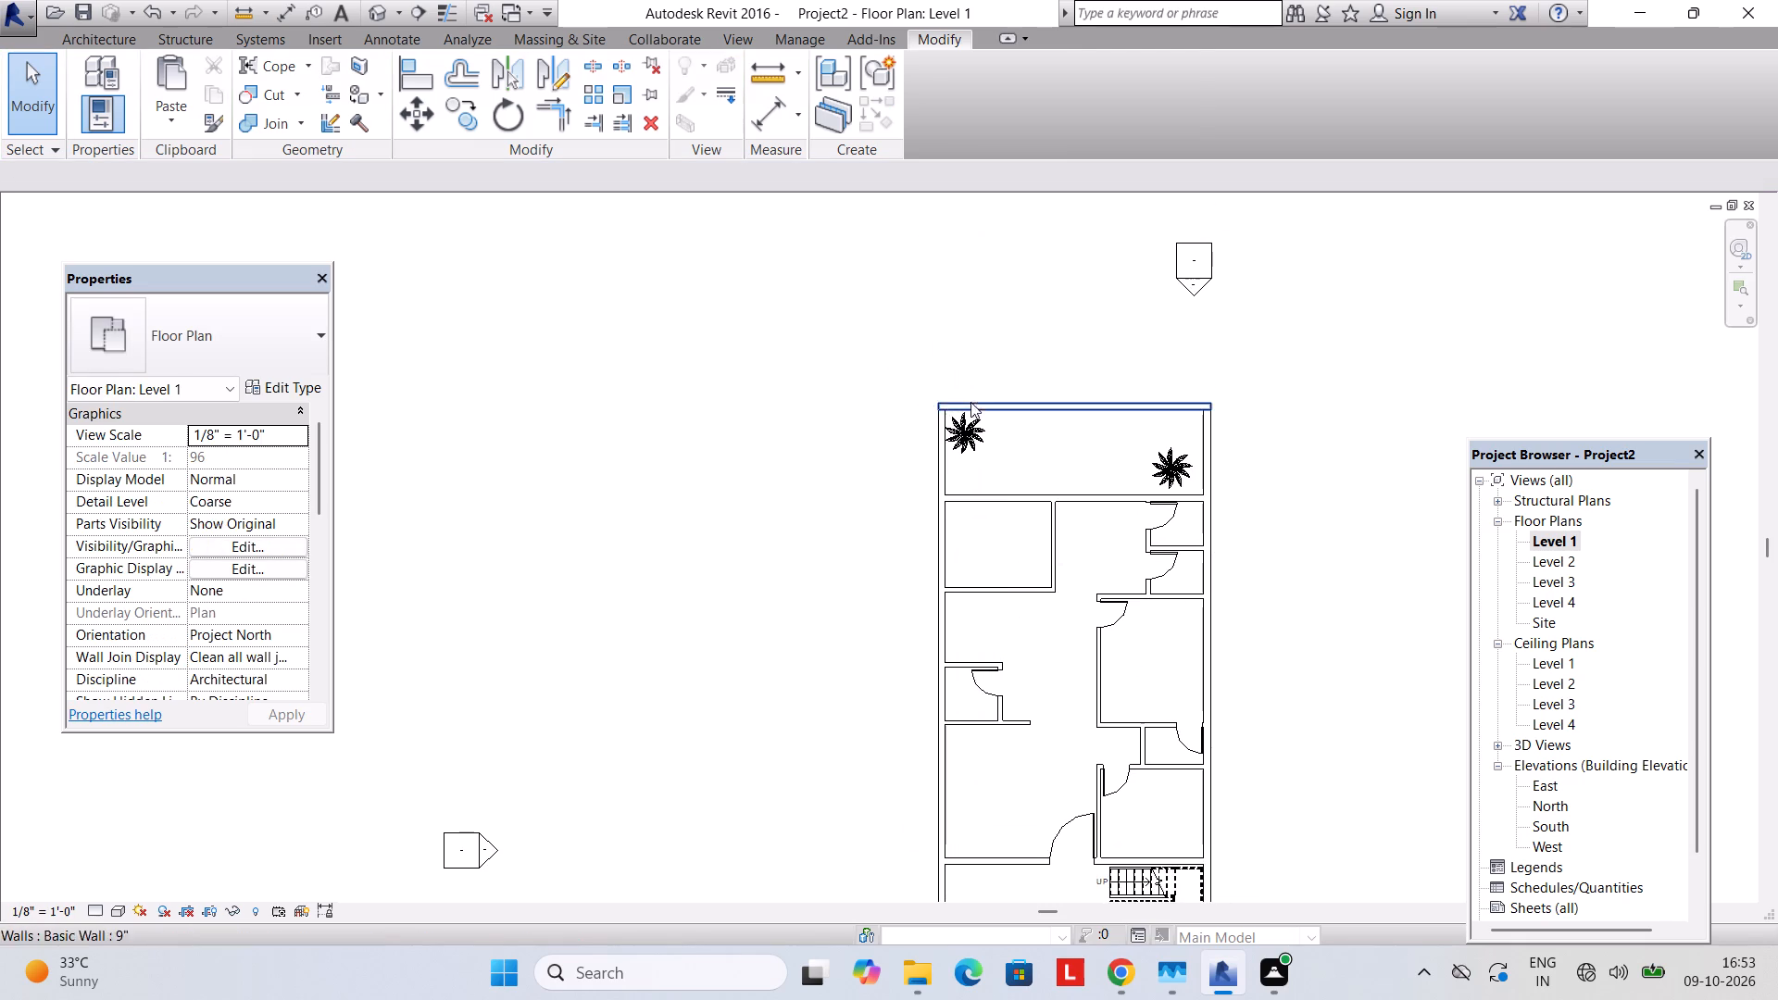
Delete the 9" exterior wall closing the north end of the planted yard.
left_click(1013, 408)
key("Delete")
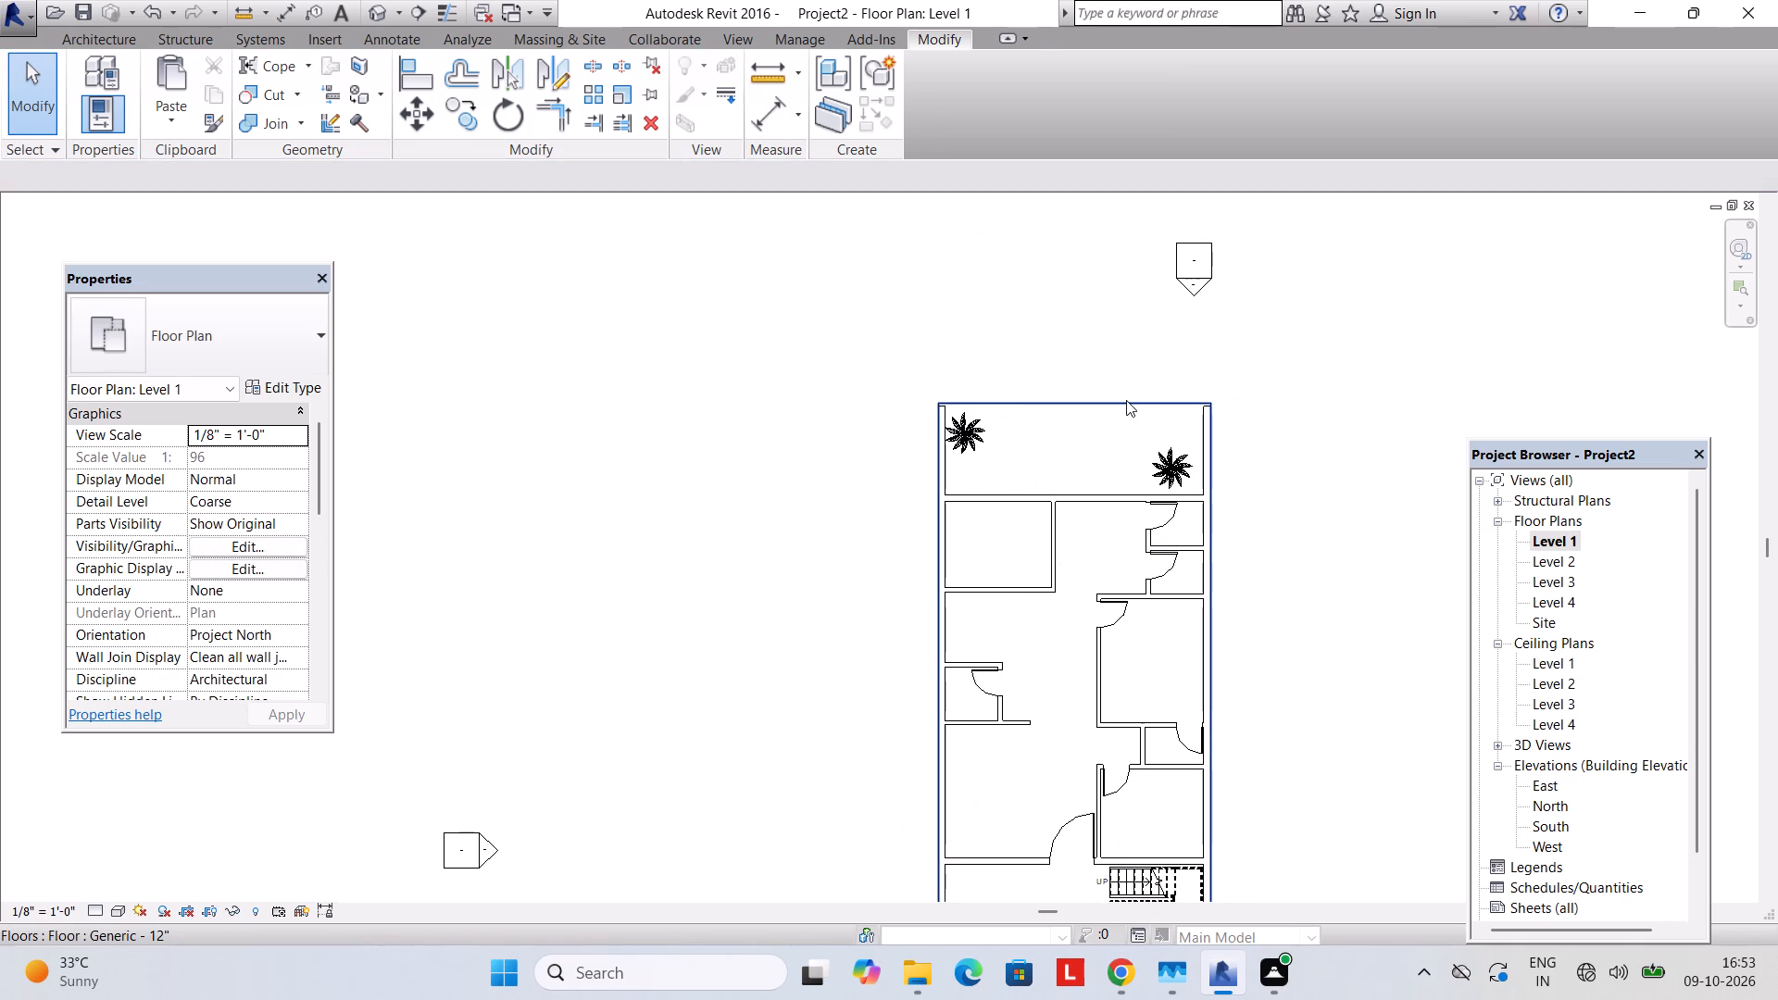
Draw a 6" wall across the plan's north end, 10' high, with location line Finish Face: Exterior, between the side walls.
middle_click_drag(932, 414, 851, 536)
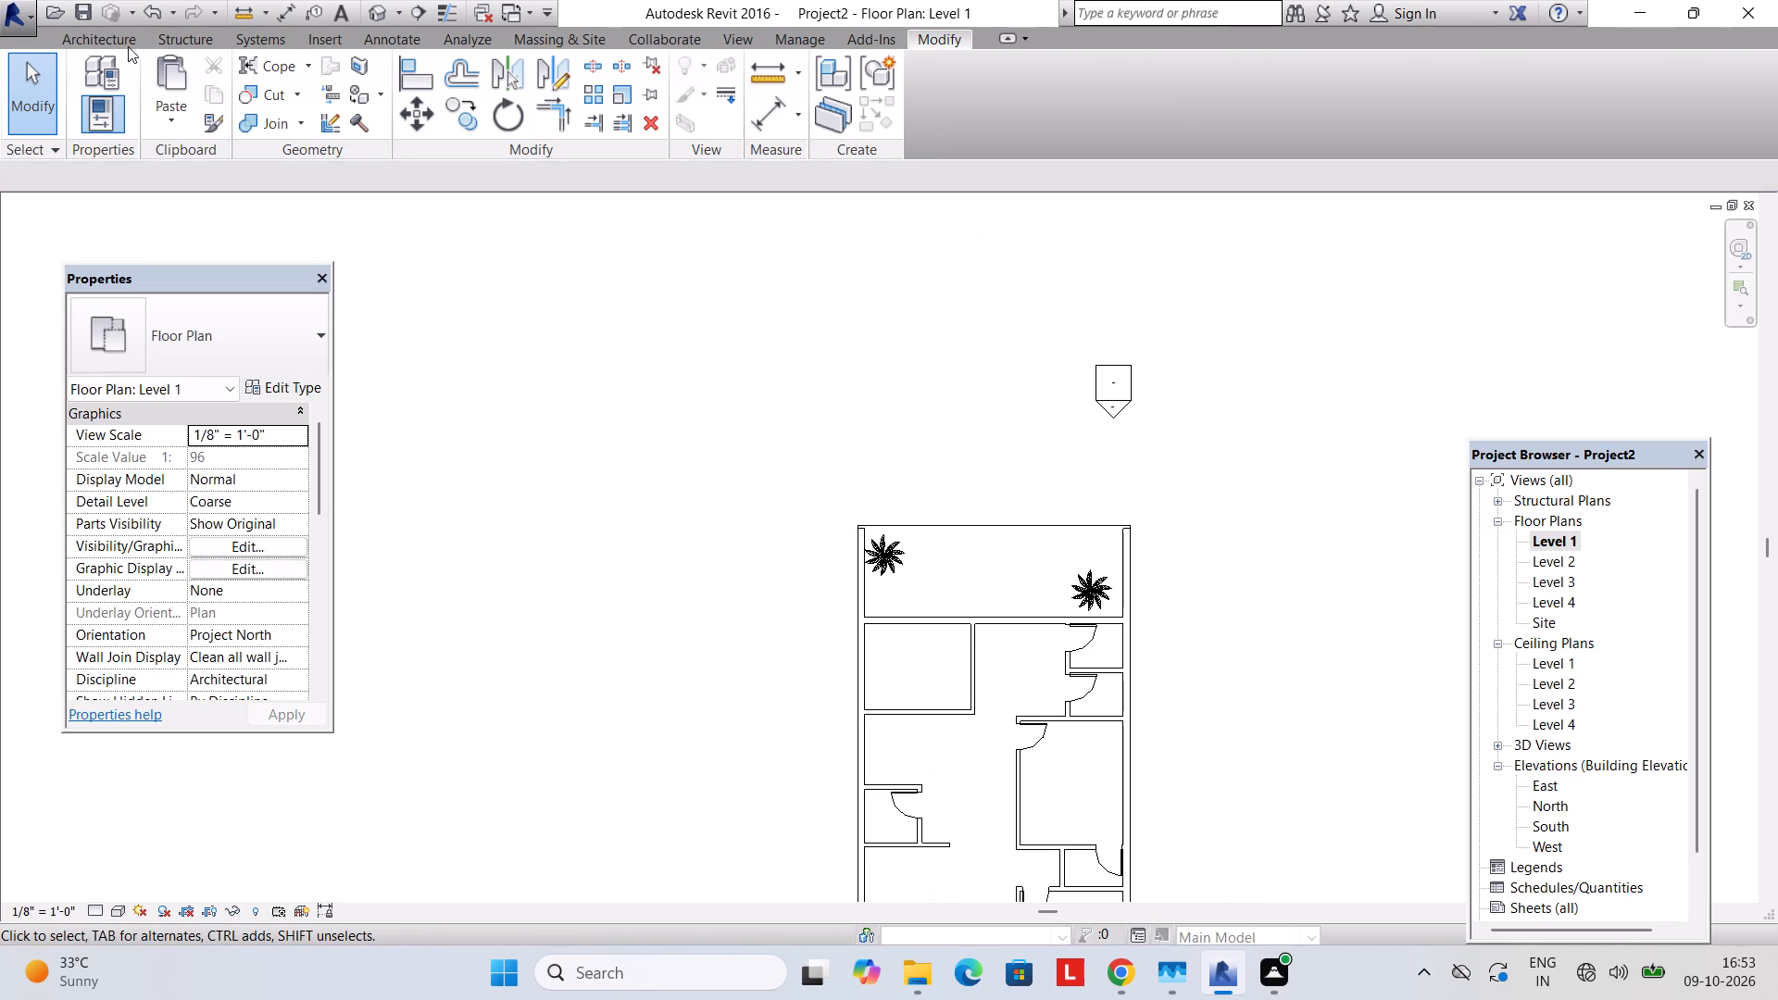
left_click(90, 41)
left_click(90, 95)
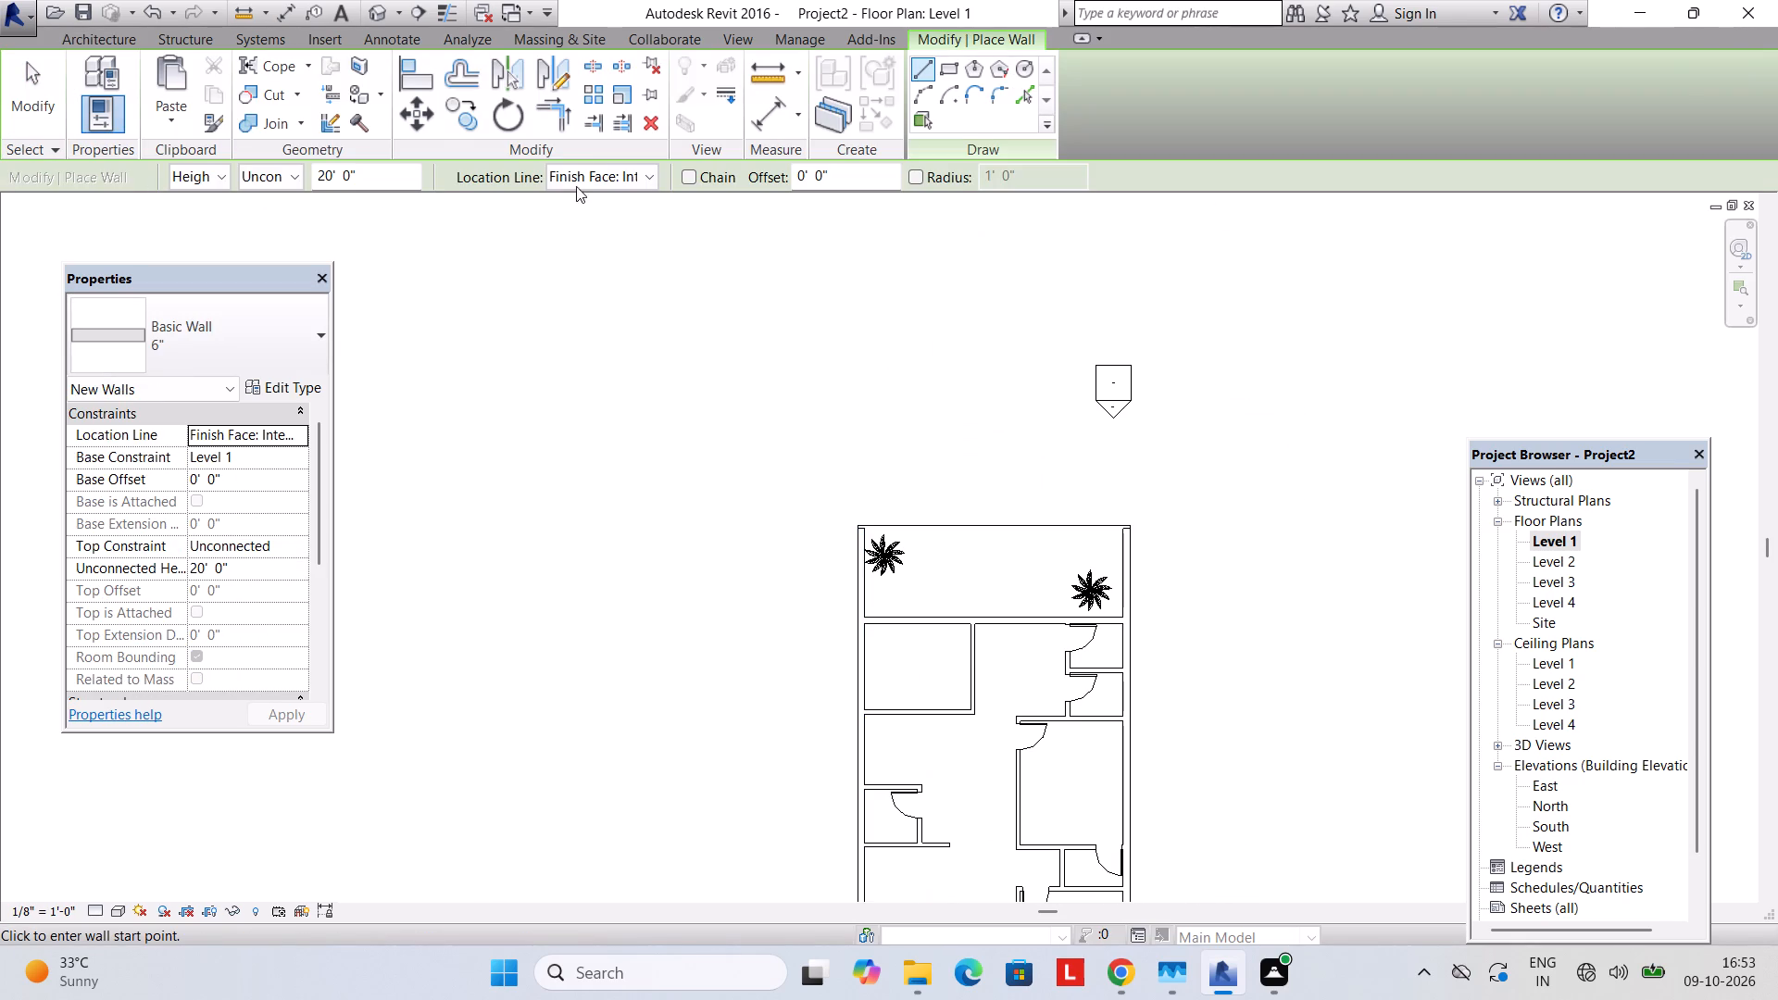
left_click(377, 183)
left_click_drag(371, 177, 220, 173)
type("10'")
key("Return")
left_click(624, 178)
left_click(627, 237)
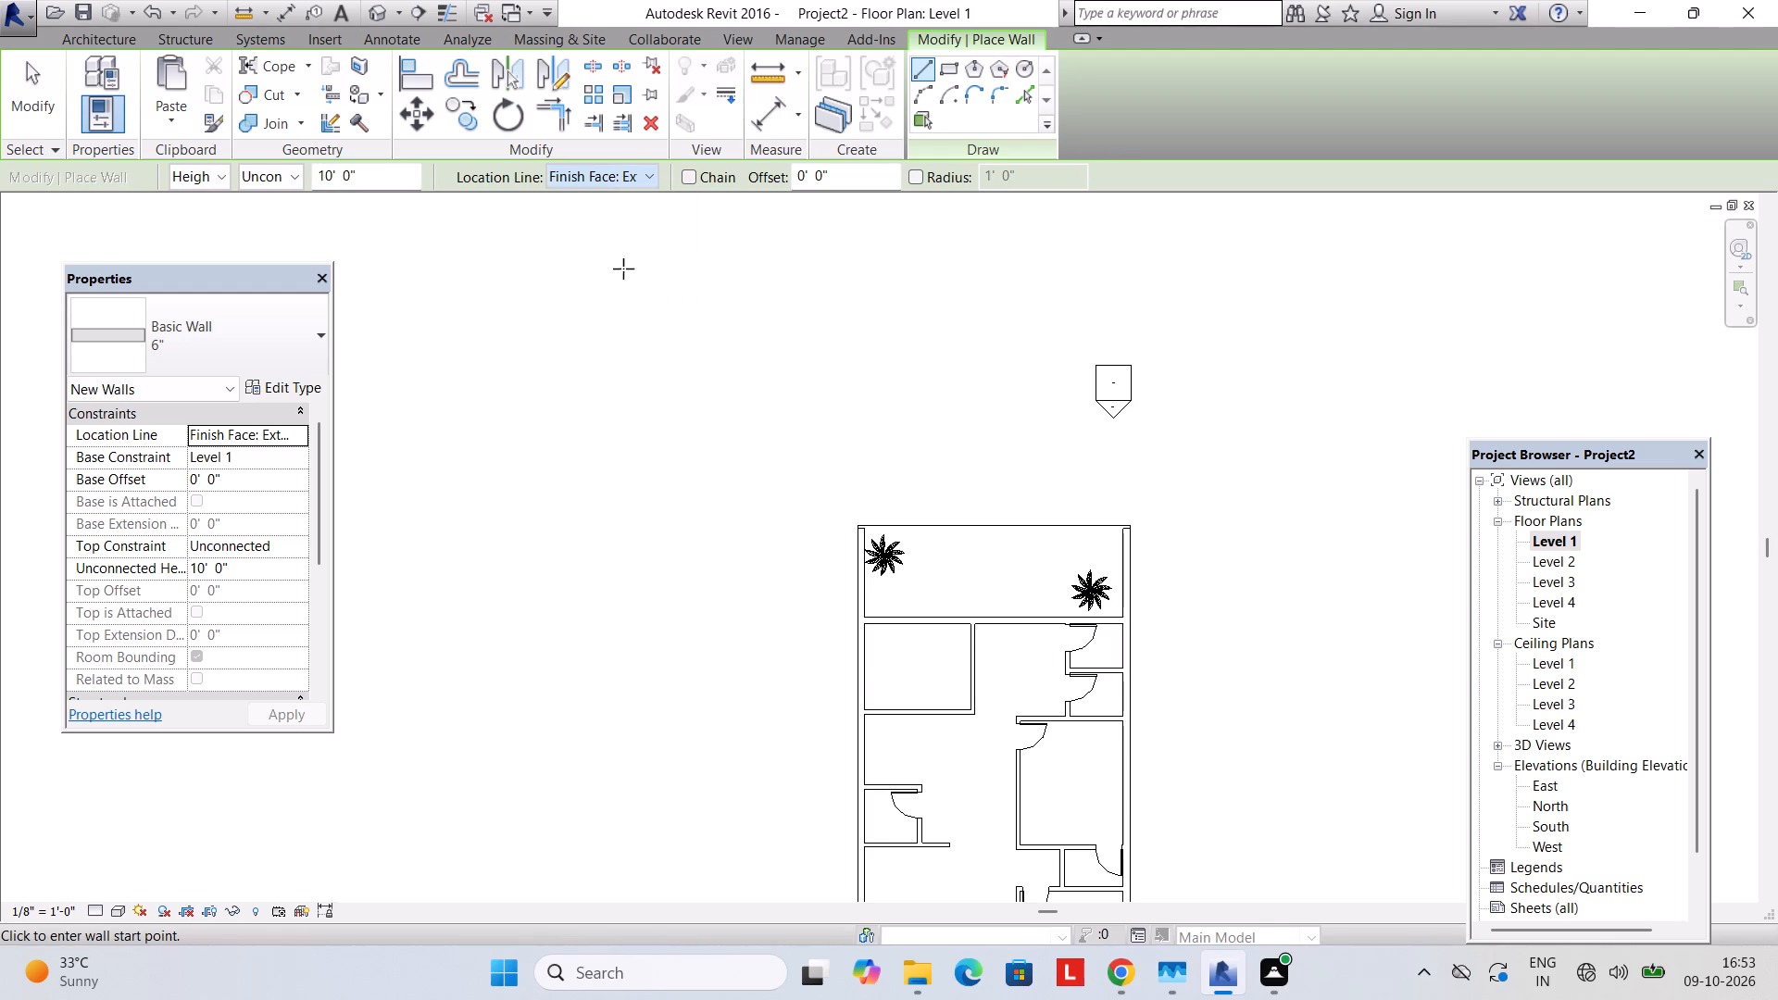
scroll(862, 520, "up", 6)
left_click(853, 546)
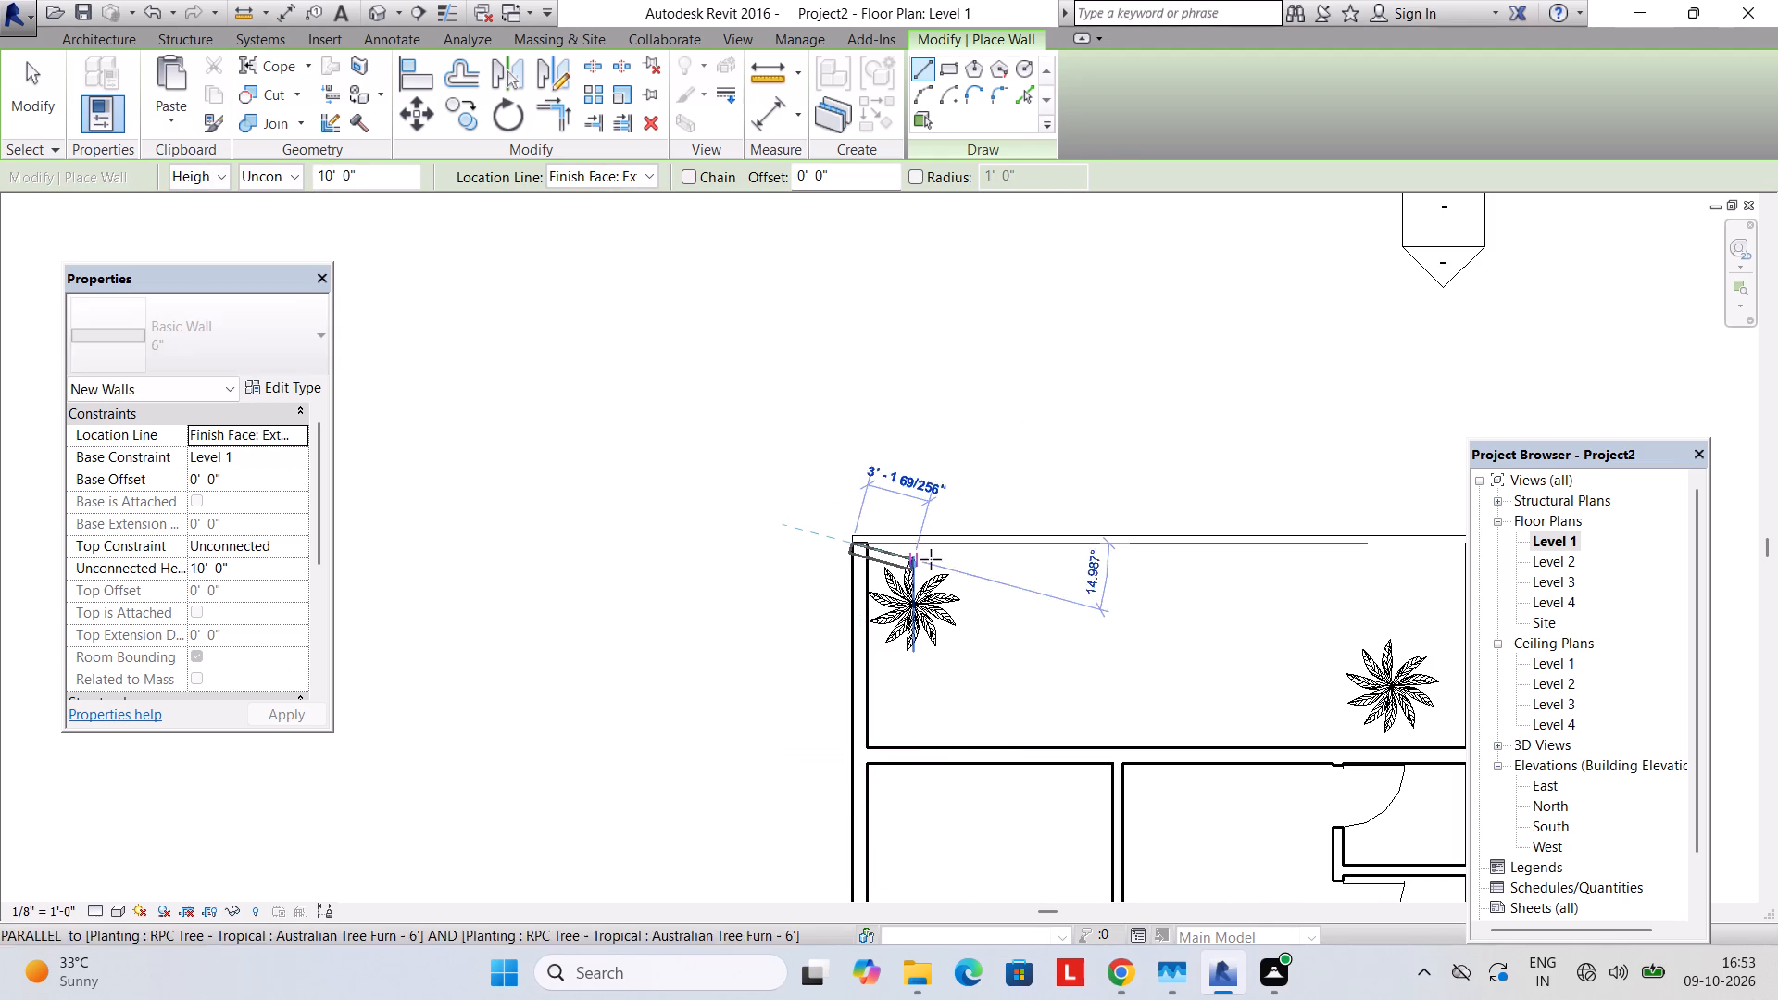
middle_click_drag(1155, 554, 844, 528)
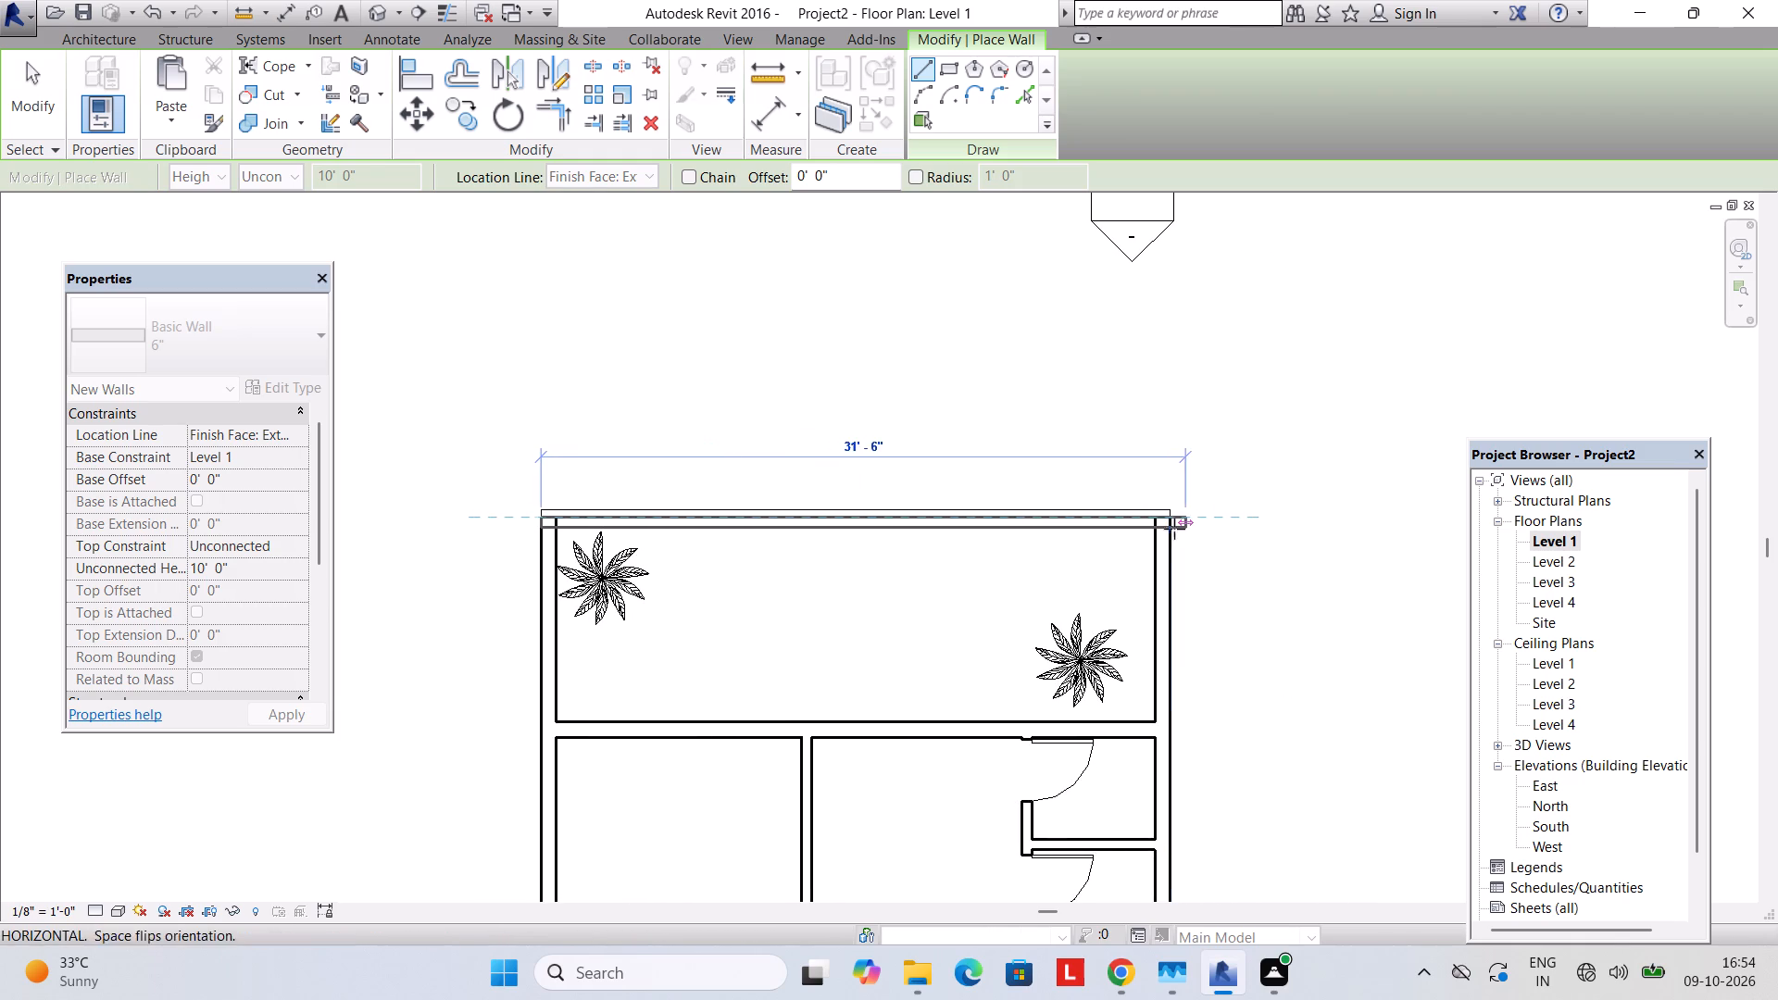
left_click(1171, 529)
key("Escape")
Draw a 6" wall, 10' high, across the open south end beside the stairs, flipped to lie inside the side walls' ends.
scroll(1008, 585, "down", 3)
middle_click_drag(1008, 585, 1078, 442)
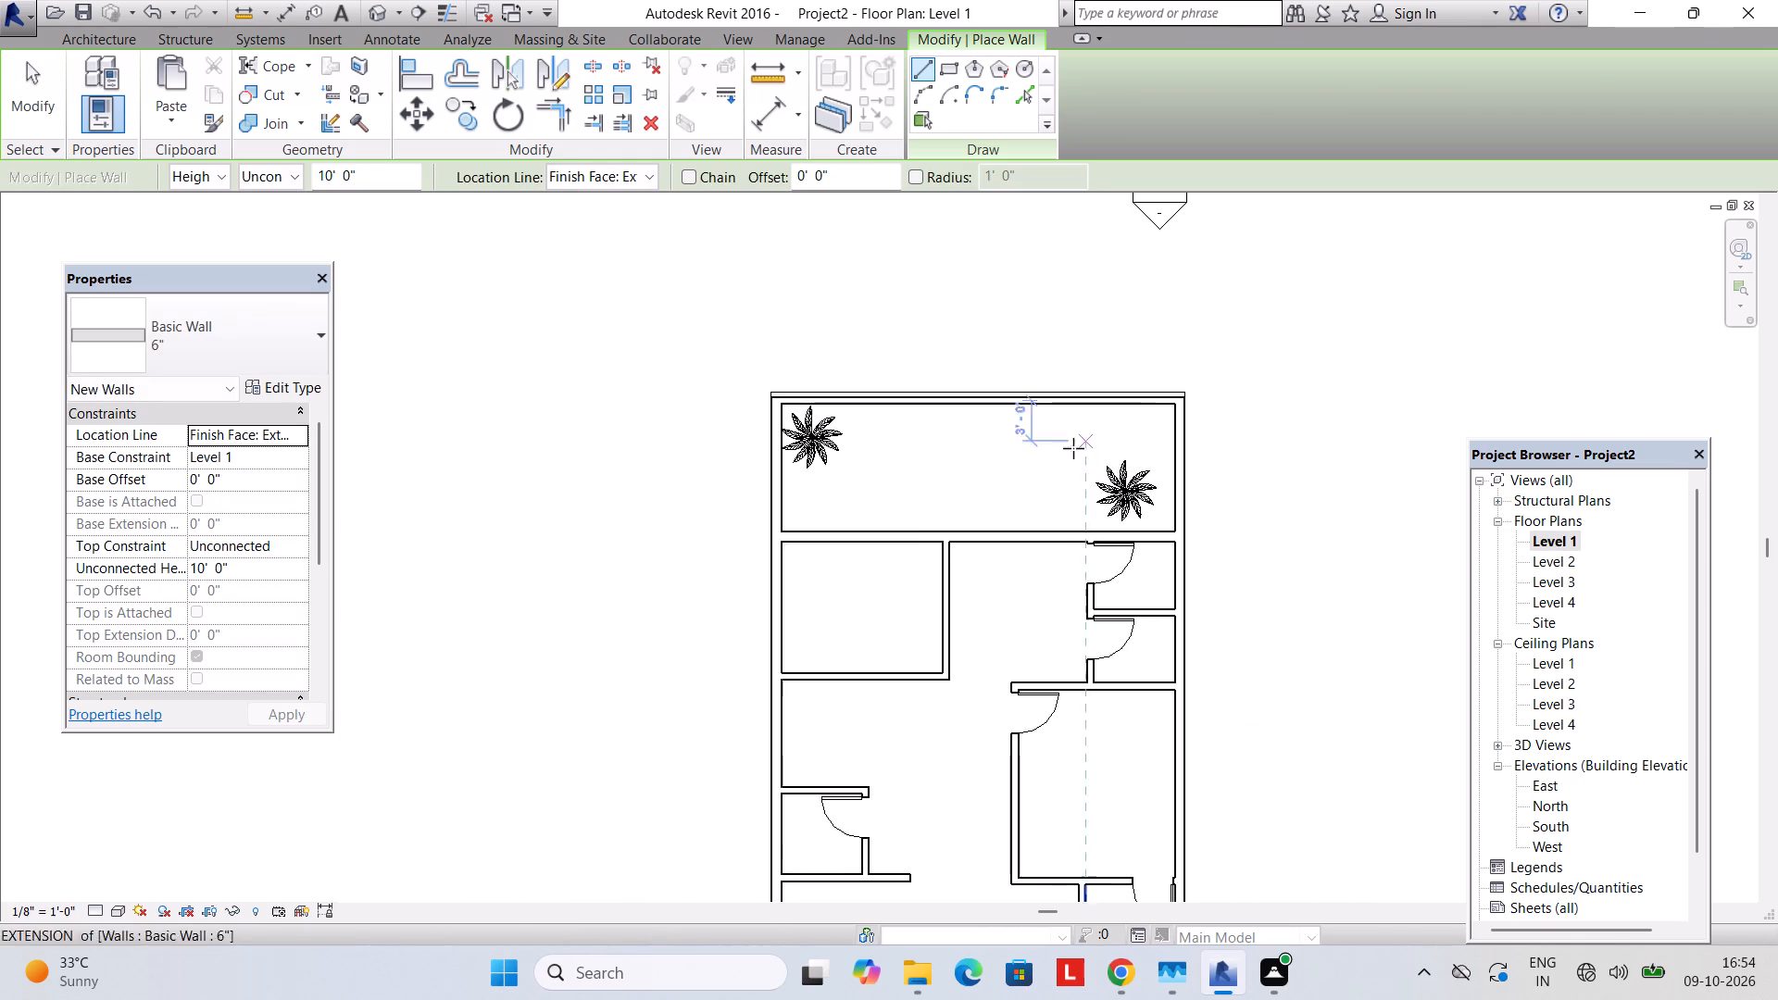
middle_click_drag(1021, 545, 1028, 492)
middle_click_drag(954, 396, 1024, 361)
middle_click_drag(1005, 599, 1046, 122)
scroll(1046, 122, "down", 1)
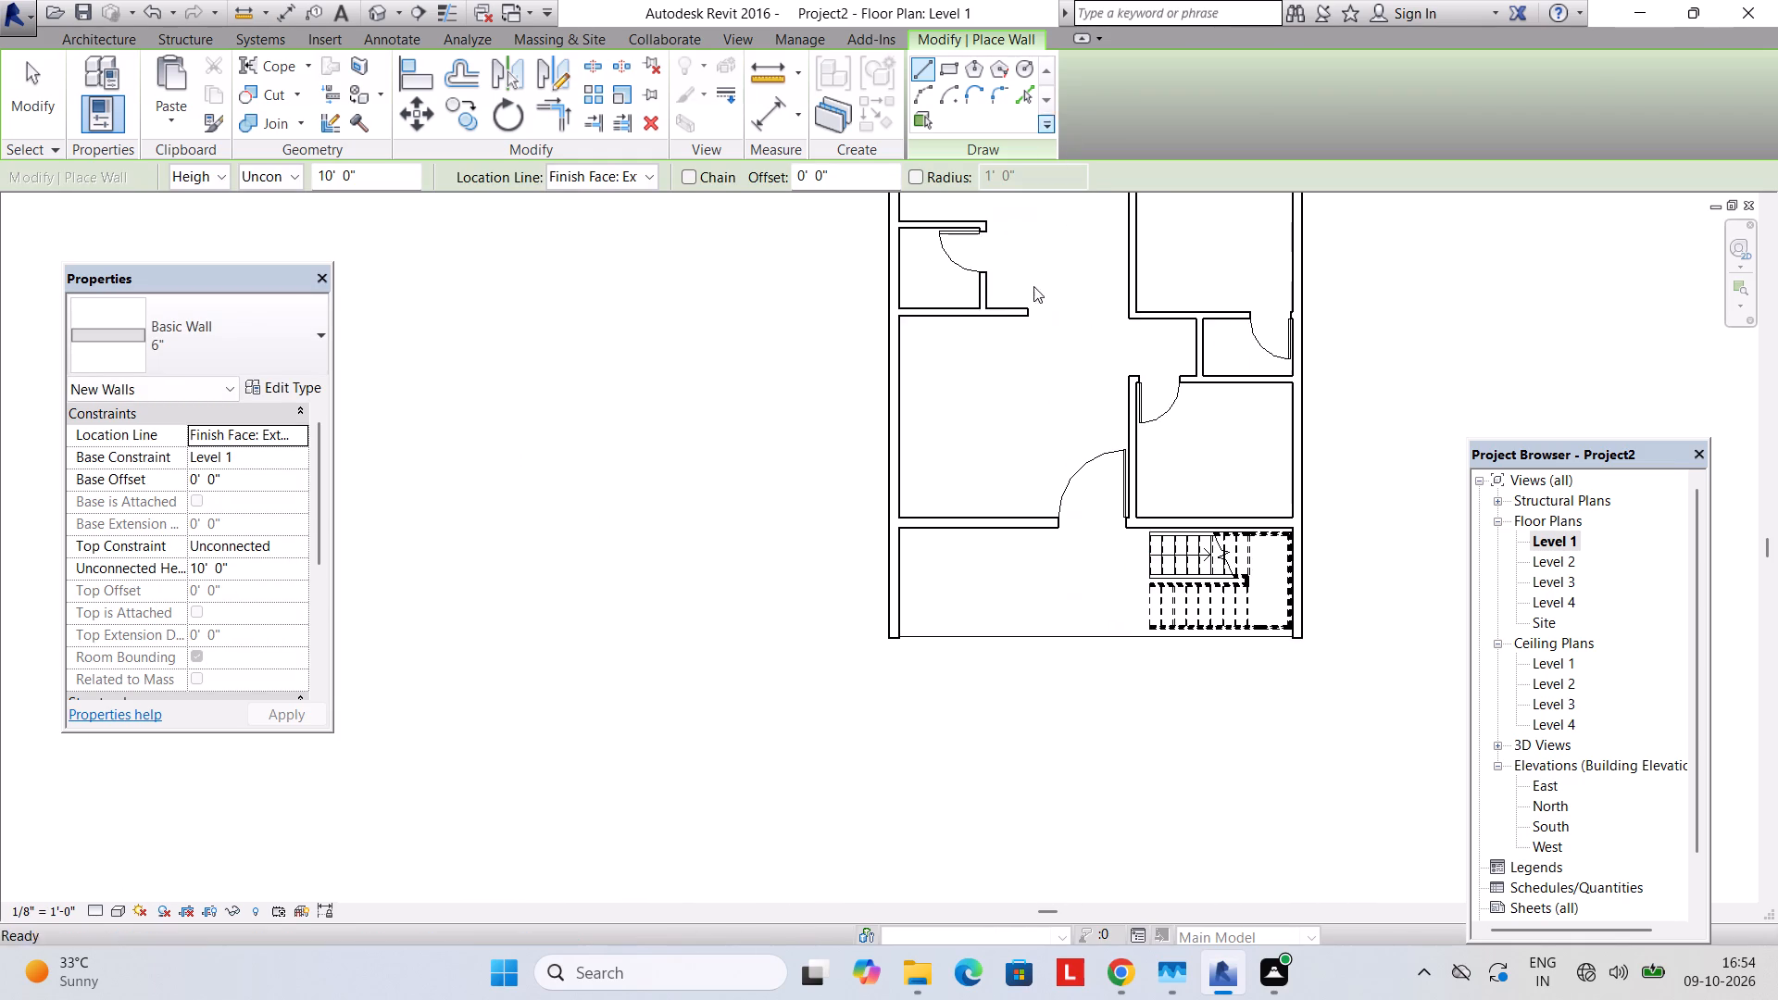
middle_click_drag(1000, 524, 994, 466)
scroll(886, 603, "up", 2)
left_click(882, 569)
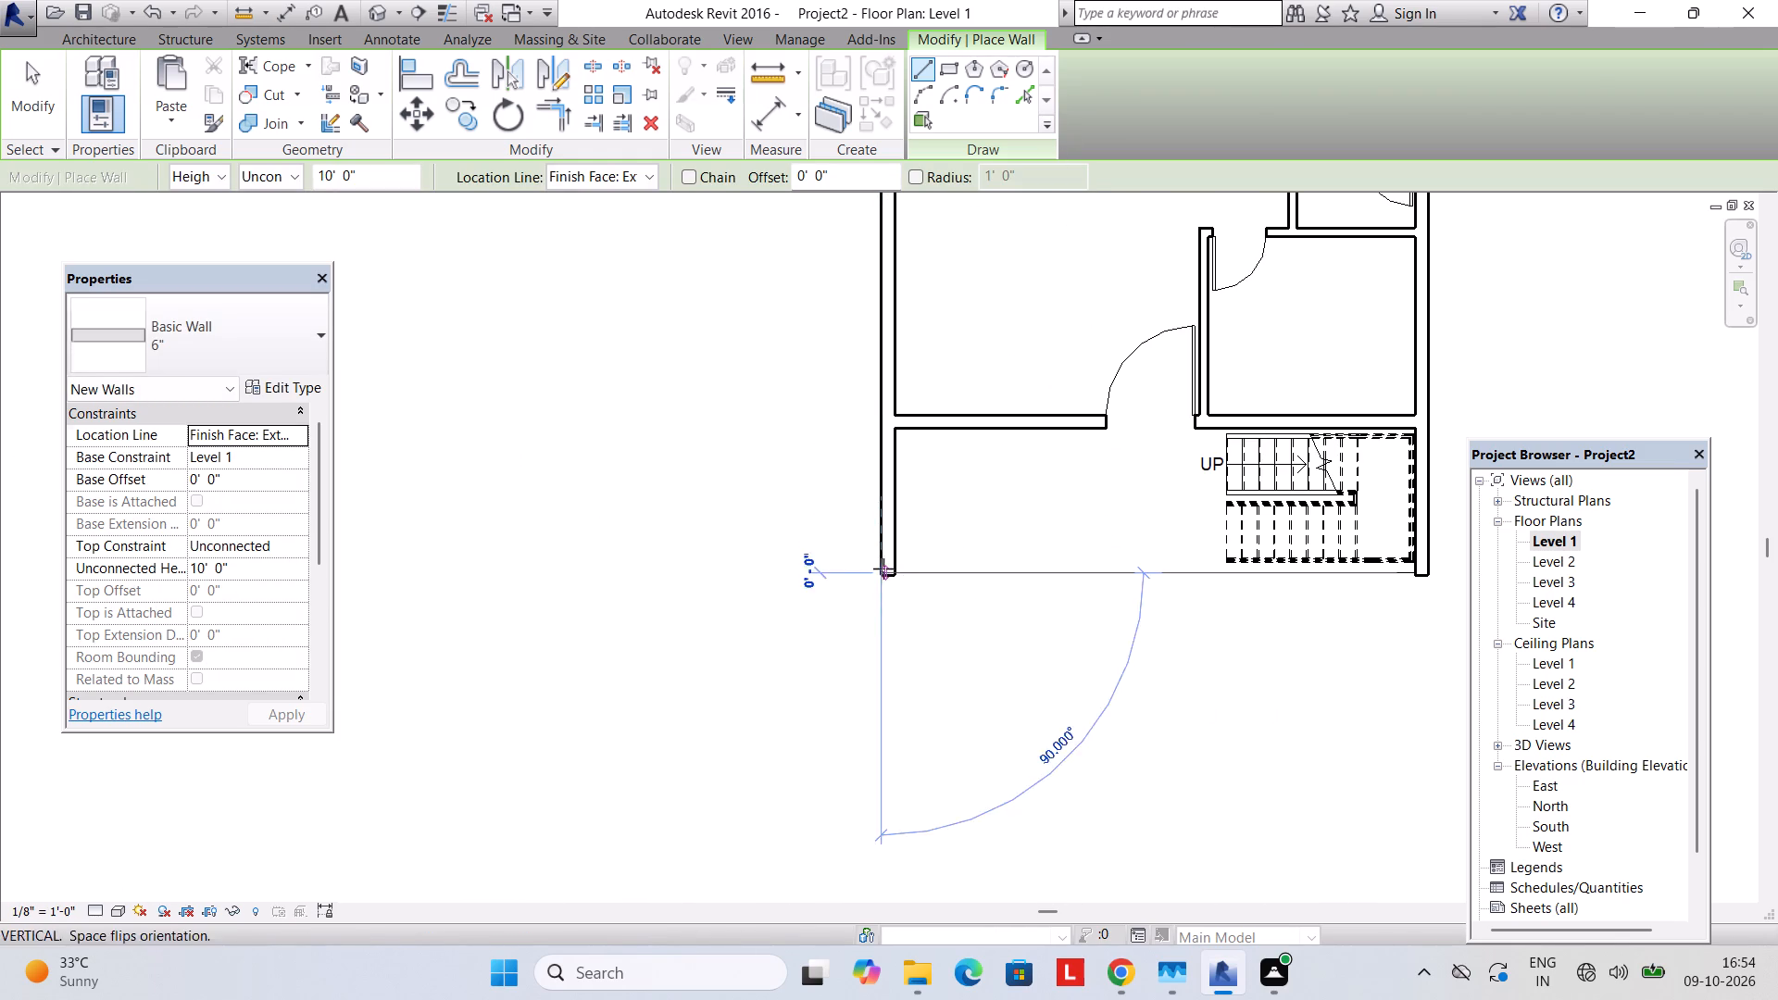
key("space")
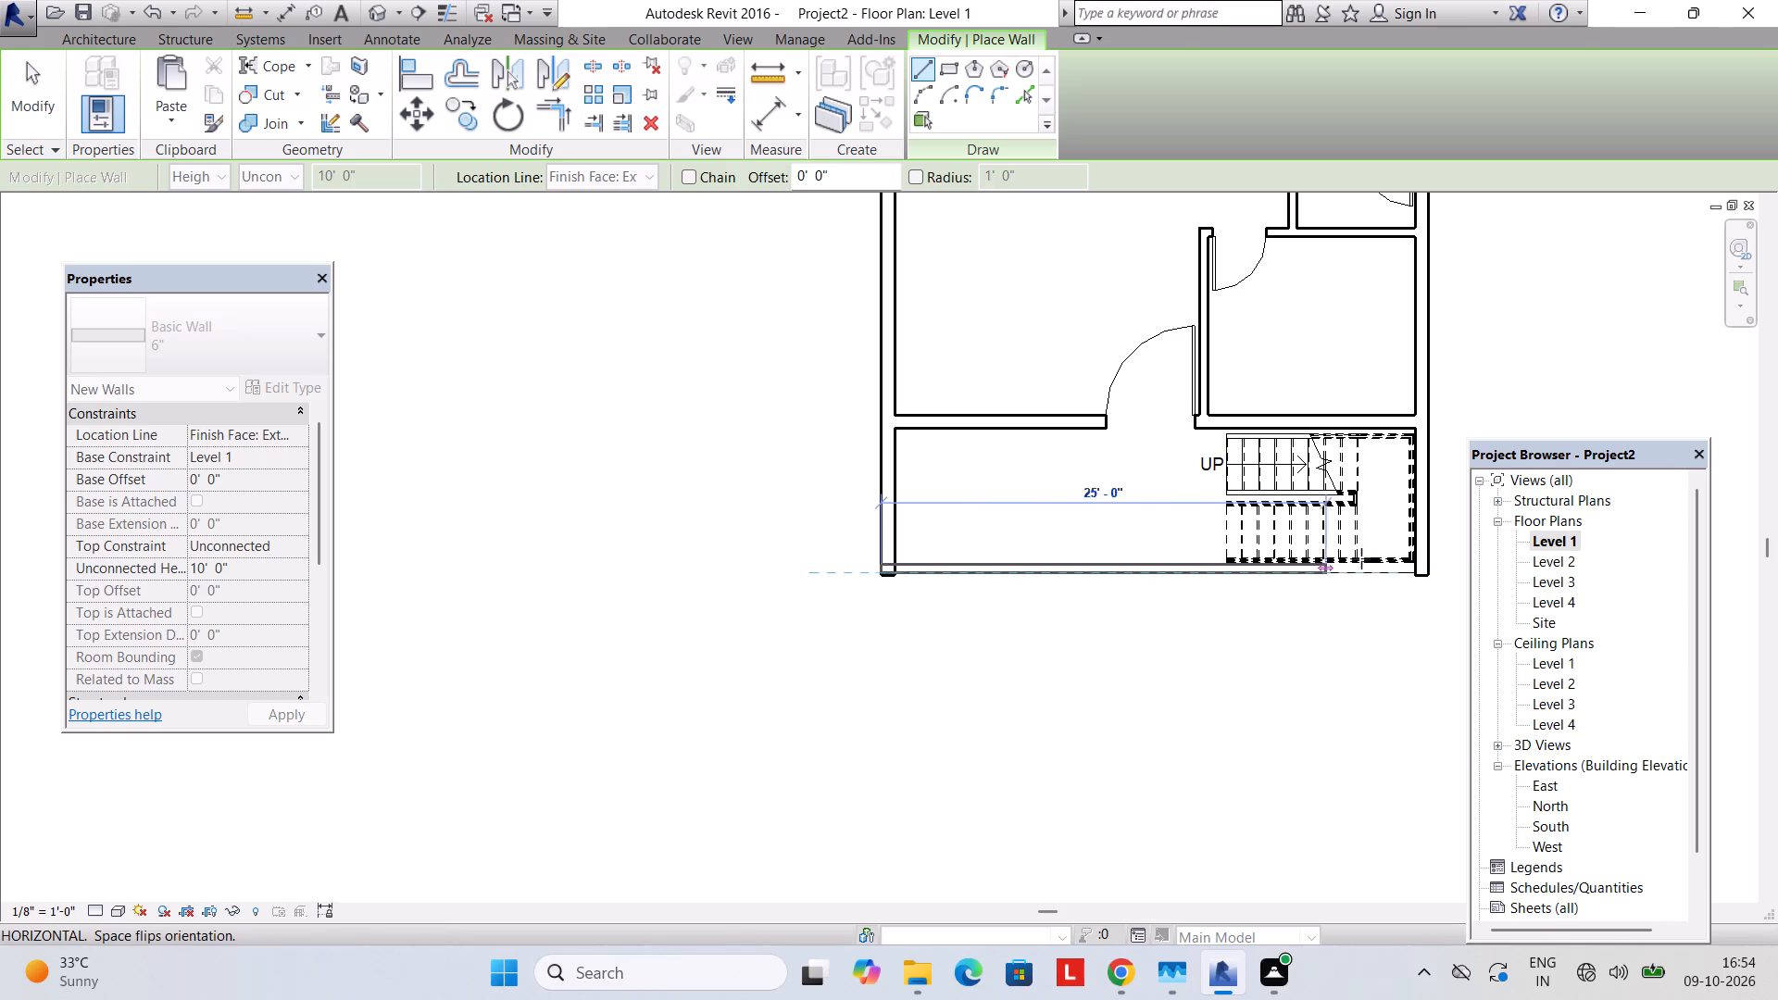
left_click(1432, 562)
key("Escape")
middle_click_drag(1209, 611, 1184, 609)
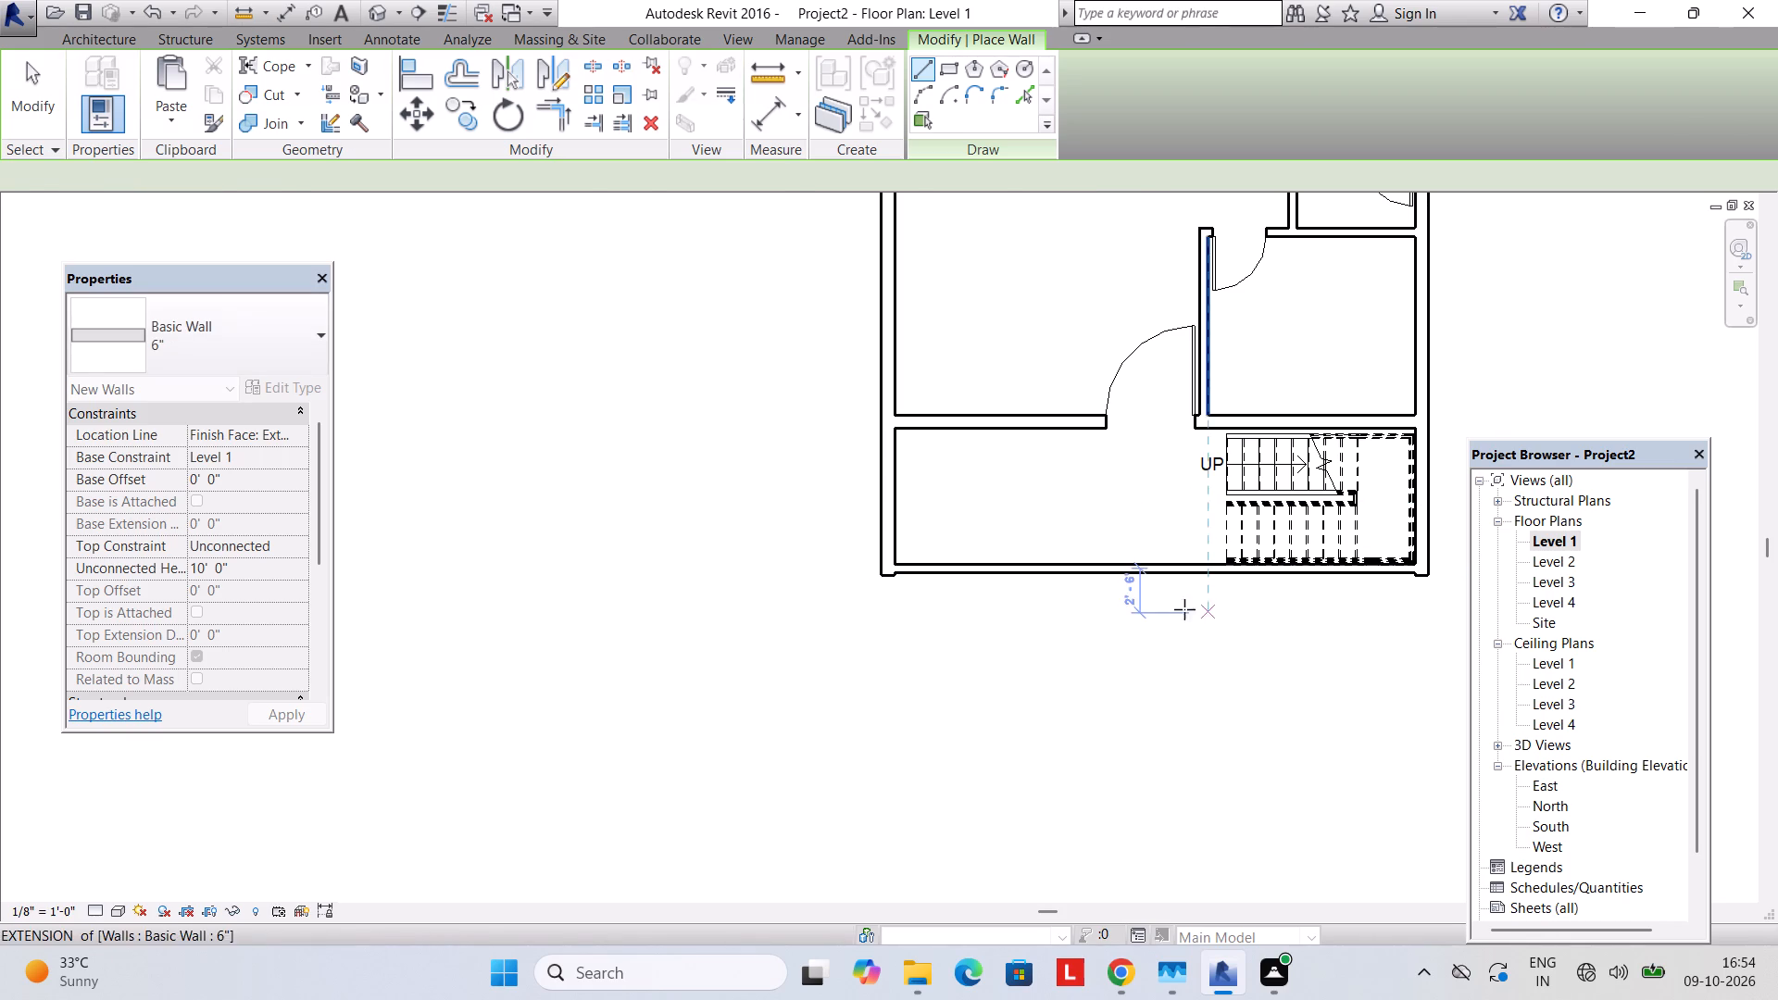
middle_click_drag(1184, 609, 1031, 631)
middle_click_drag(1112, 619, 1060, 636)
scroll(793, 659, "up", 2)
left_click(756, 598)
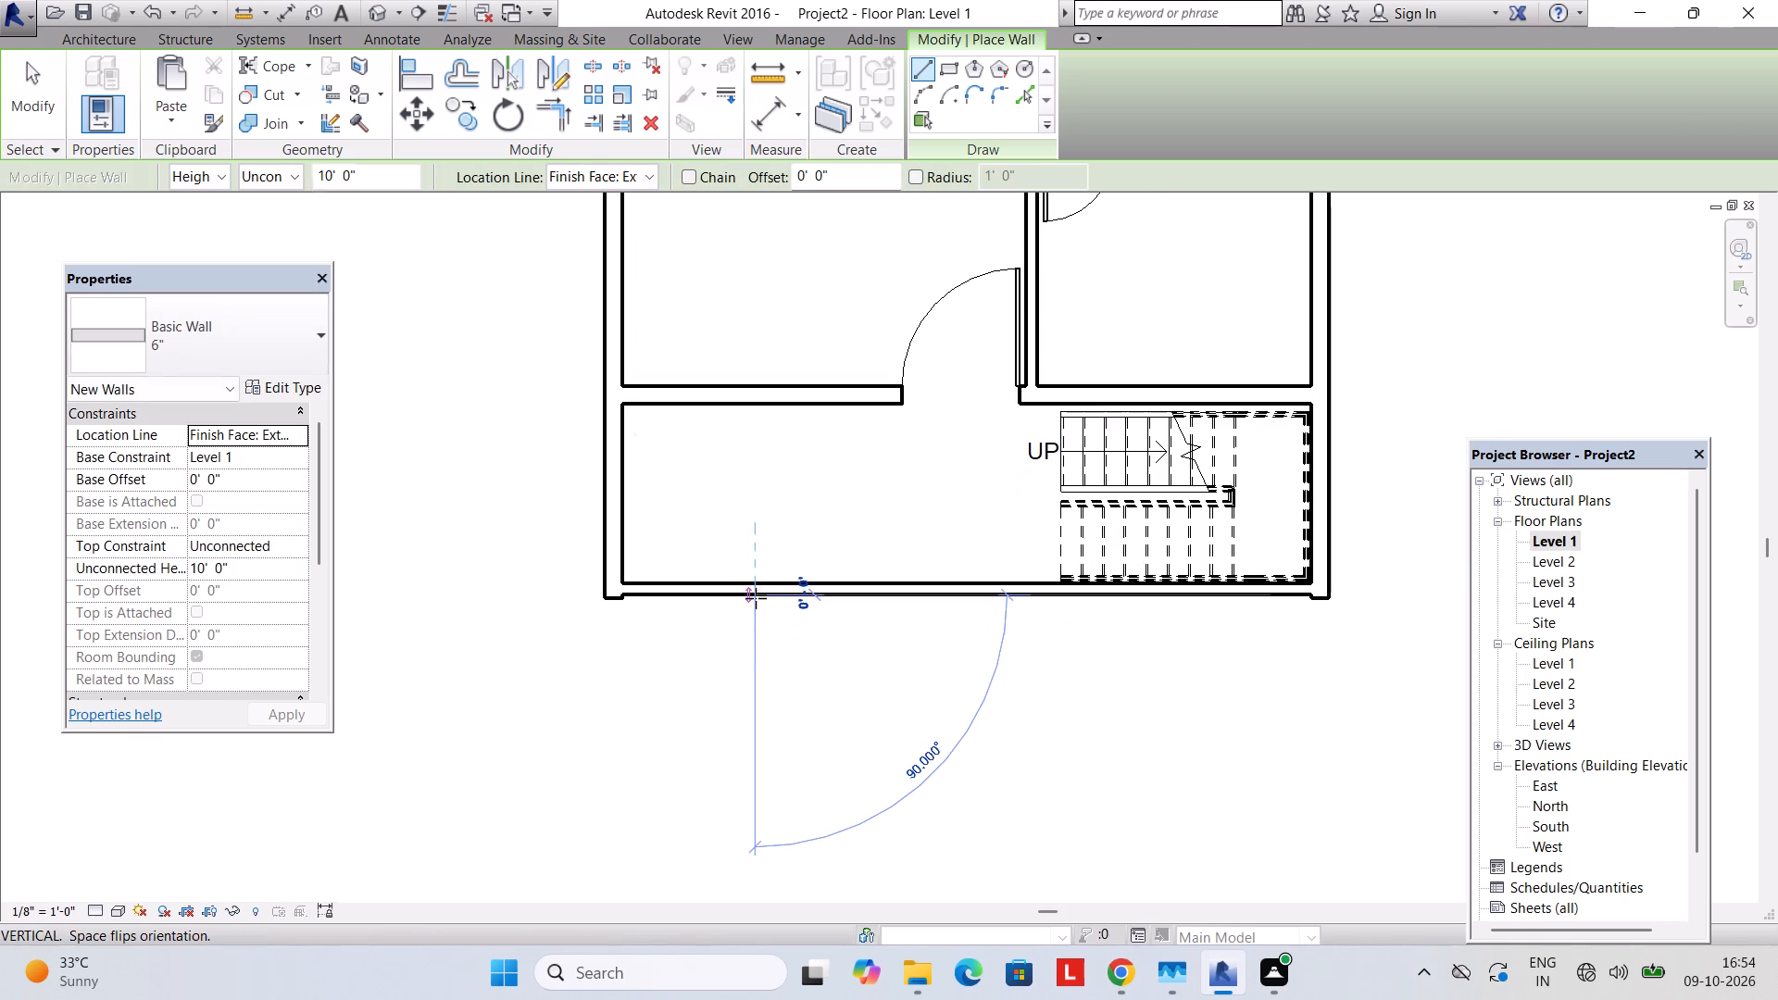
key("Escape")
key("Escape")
Nudge the south end wall outward so it sits 8'-6" from the parallel entrance wall.
left_click(779, 592)
key("Down")
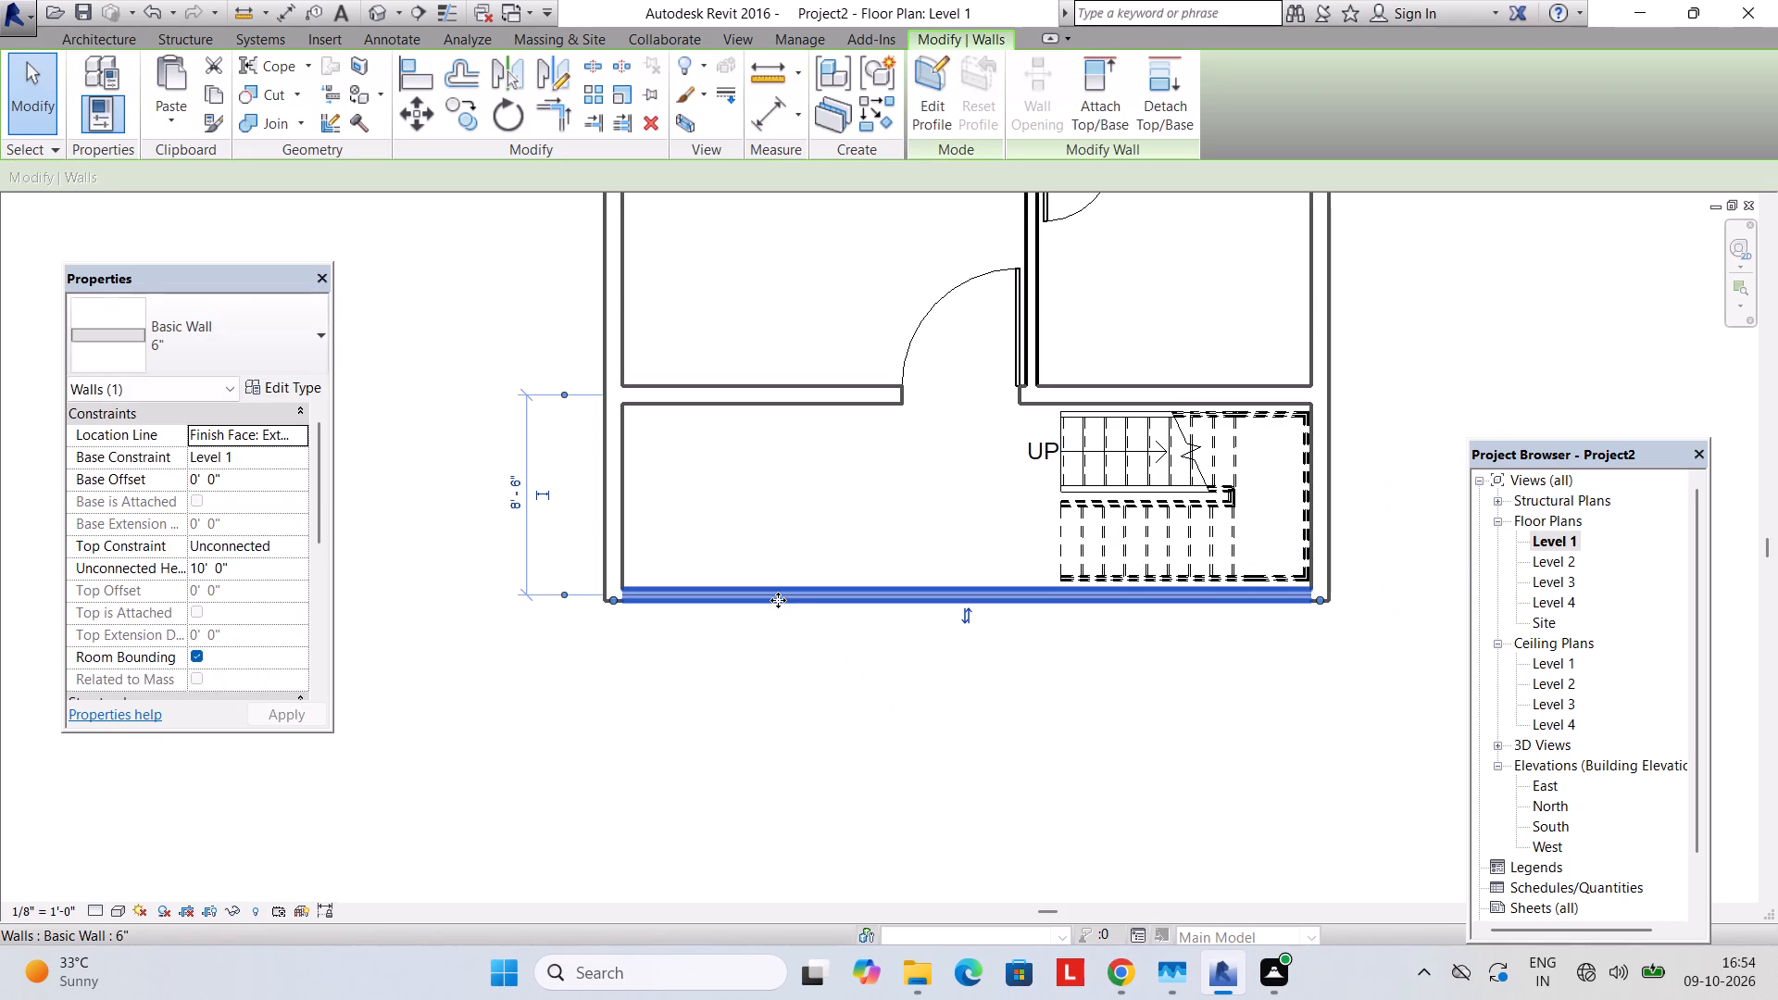
key("Up")
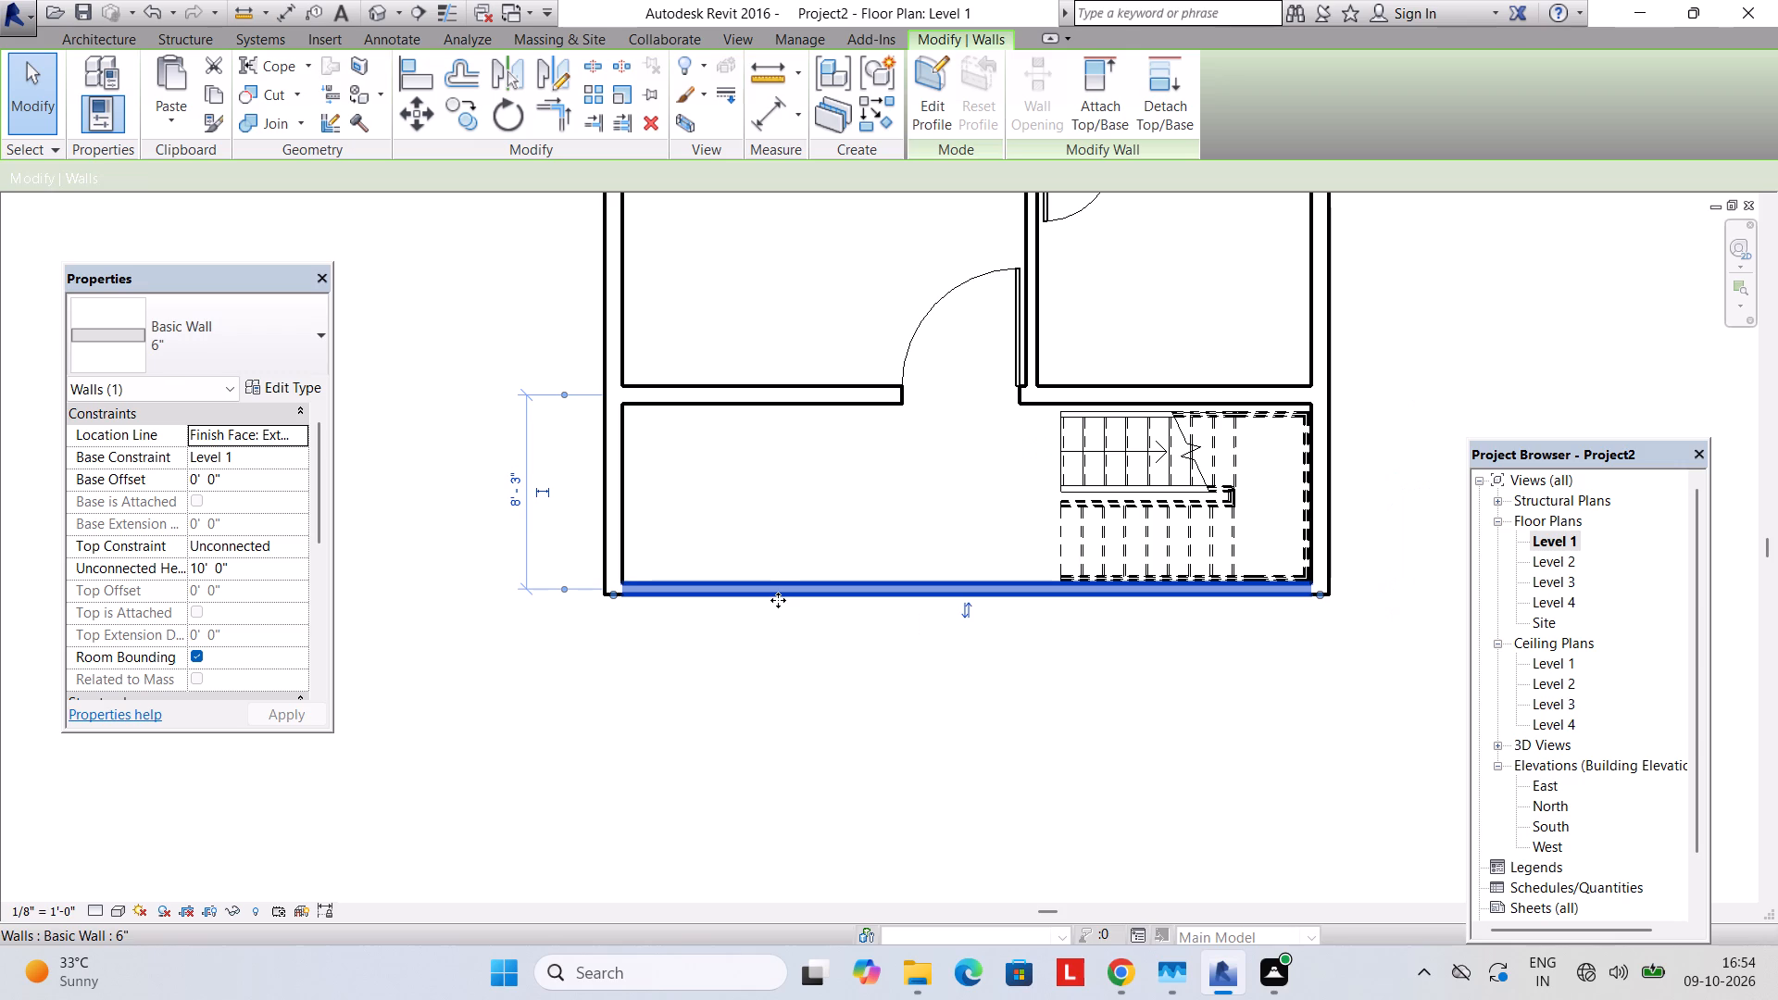
key("Down")
key("Escape")
Change the south end wall's type to Basic Wall 9".
scroll(770, 597, "down", 2)
left_click(776, 600)
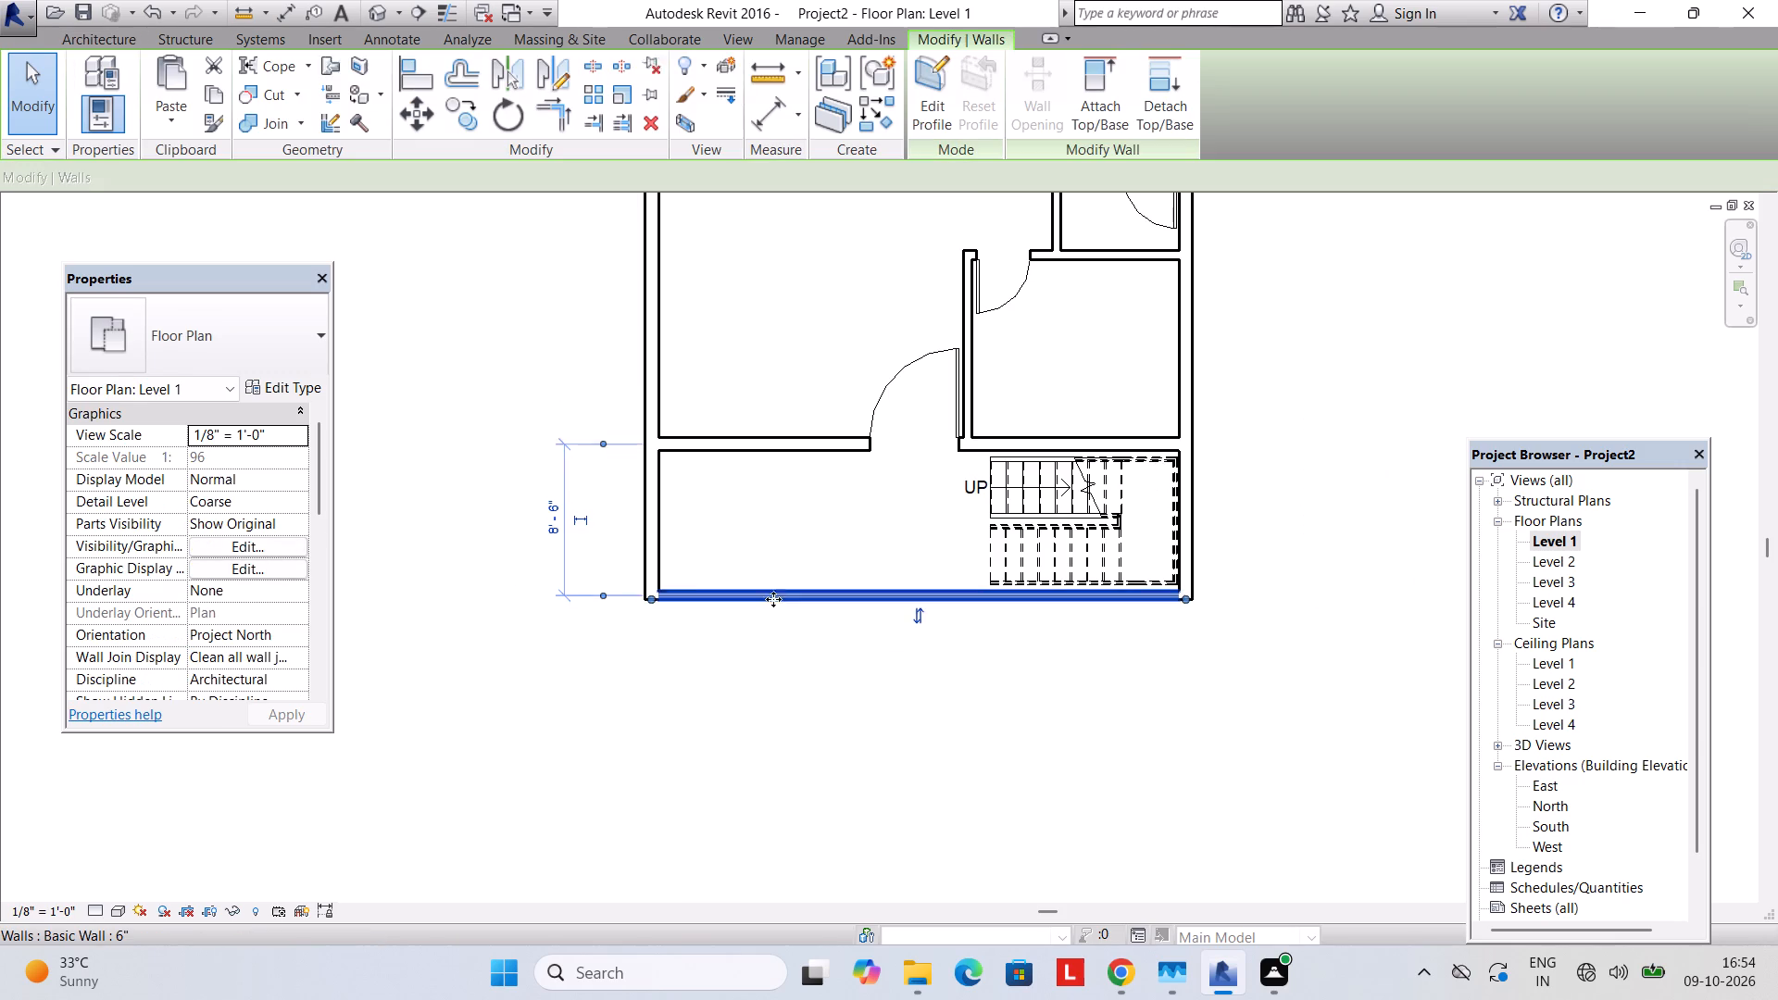
left_click(225, 319)
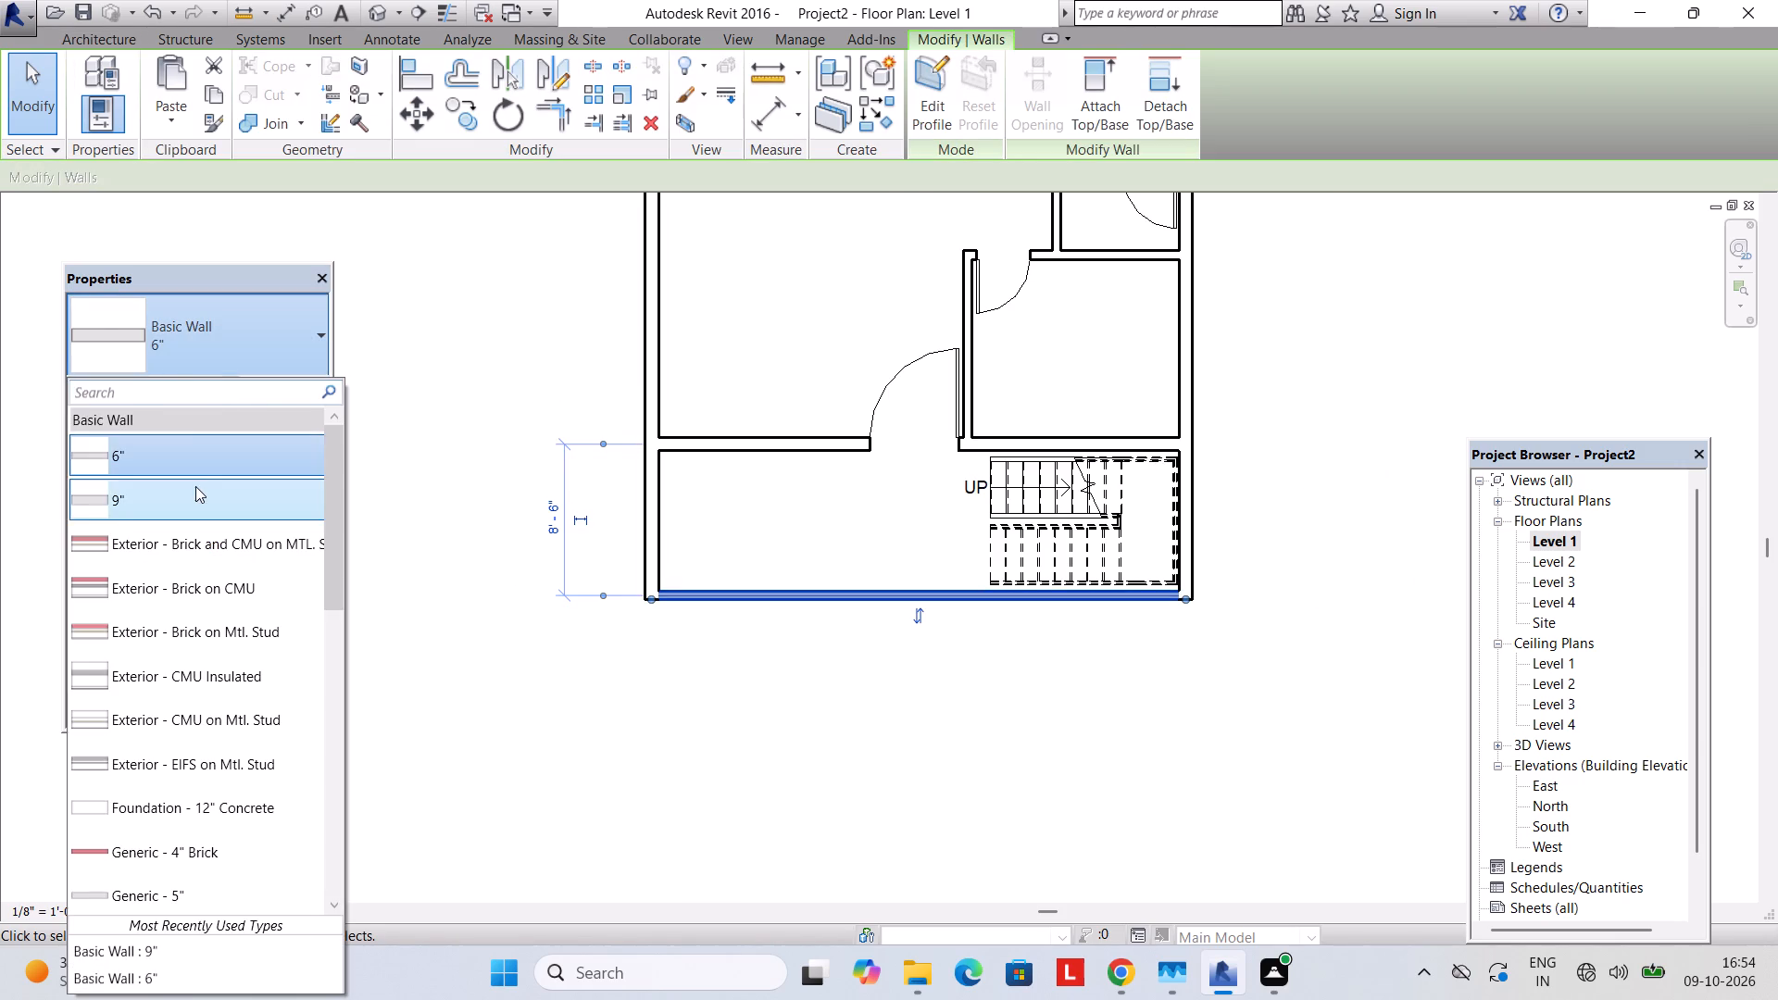
left_click(195, 486)
key("Escape")
Change the north end wall's type to Basic Wall 9".
scroll(558, 434, "down", 1)
middle_click_drag(558, 438, 457, 768)
scroll(510, 475, "down", 3)
middle_click_drag(539, 464, 548, 496)
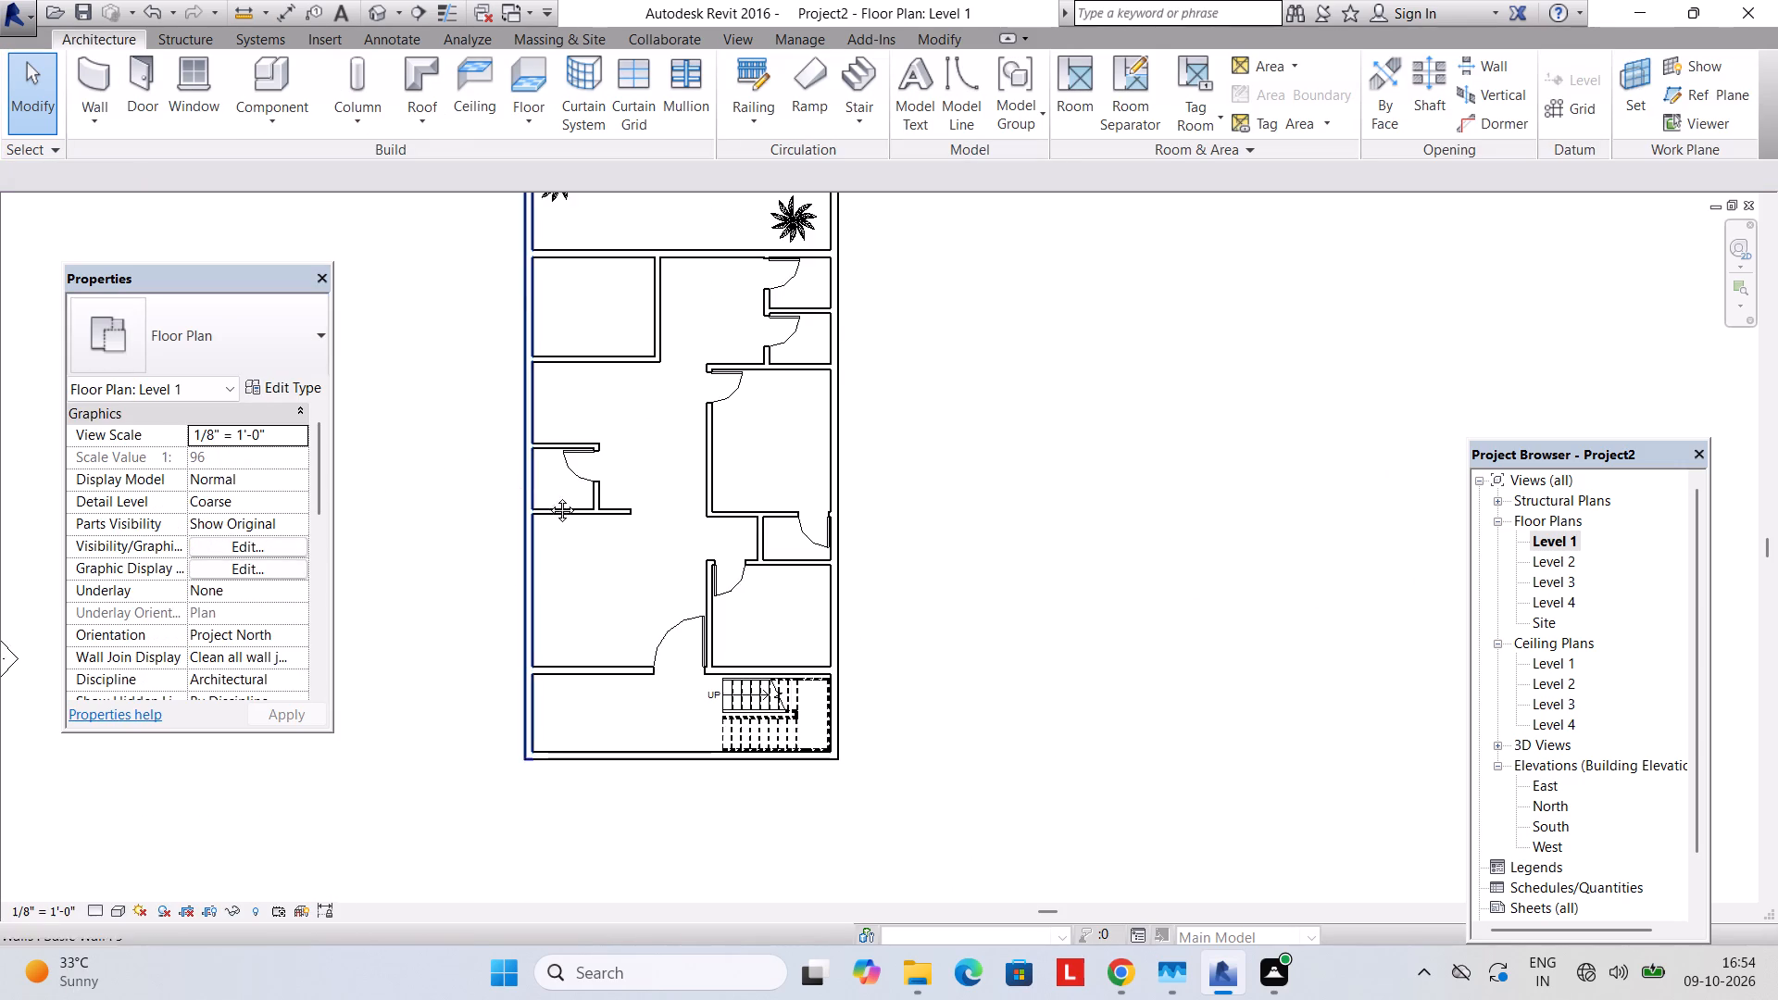
middle_click_drag(548, 496, 603, 665)
left_click(721, 348)
left_click(259, 344)
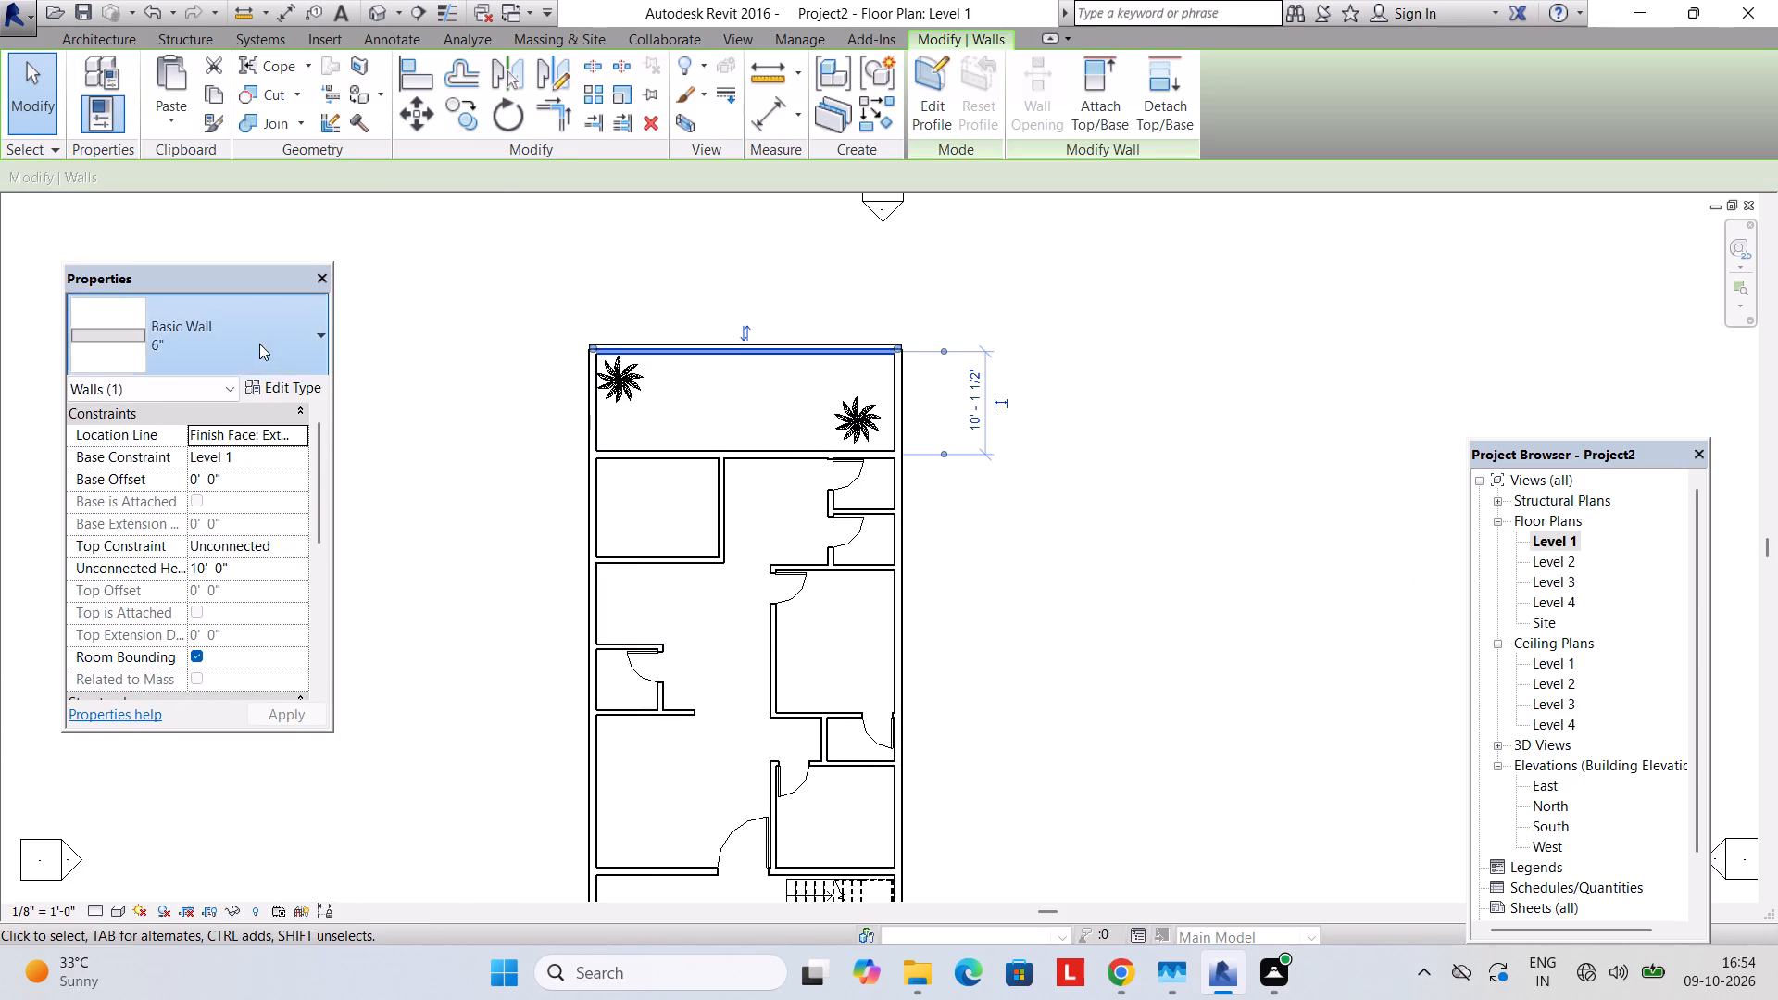
left_click(204, 489)
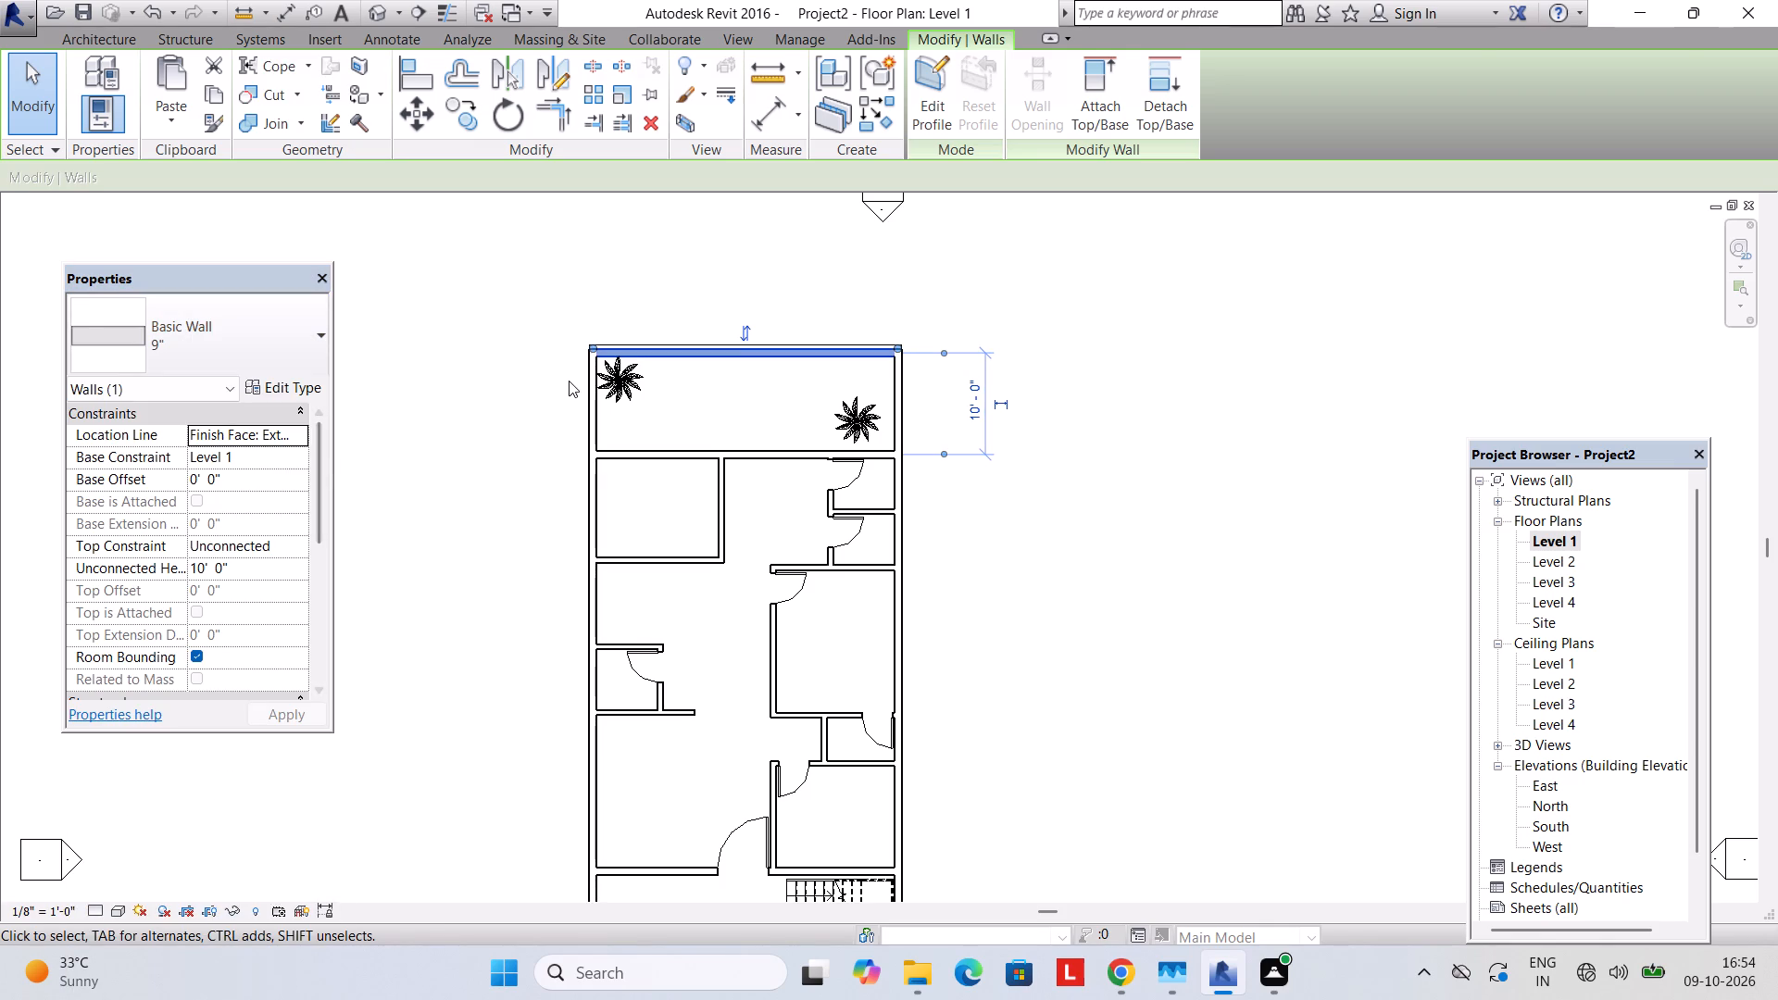
key("Escape")
Measure the overall west side of the building from its northwest corner to its southwest corner.
middle_click_drag(593, 372, 700, 356)
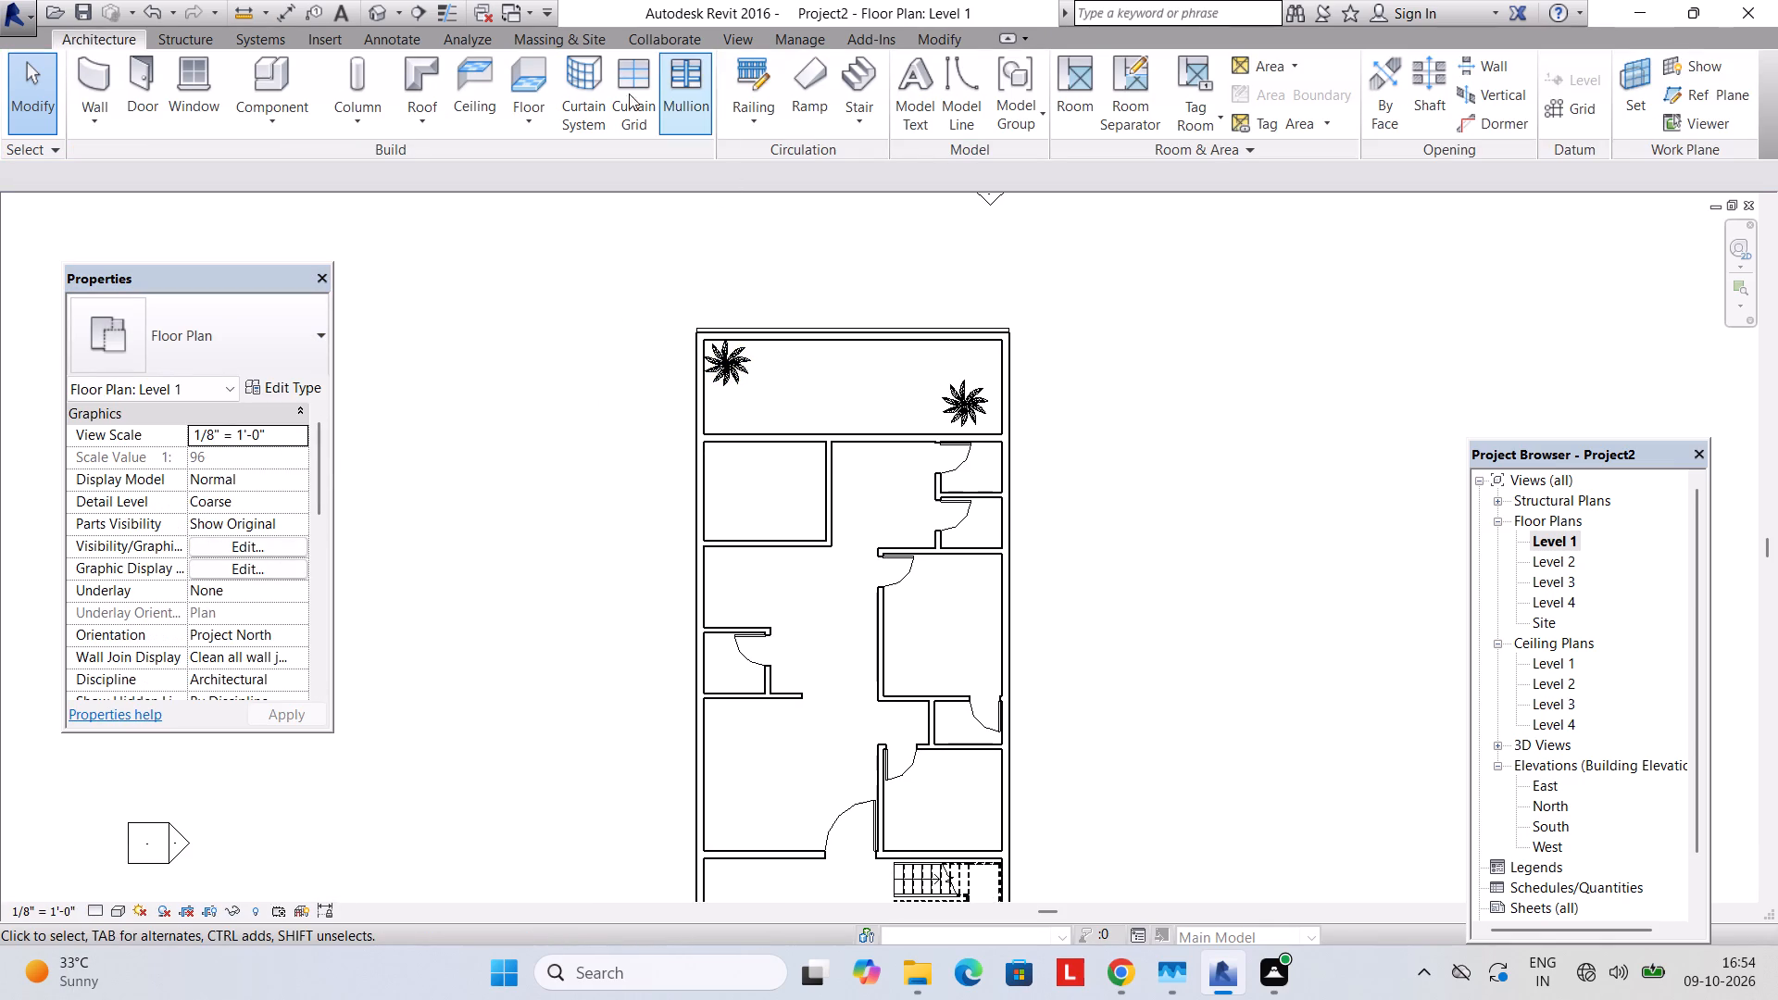
left_click(932, 39)
left_click(751, 69)
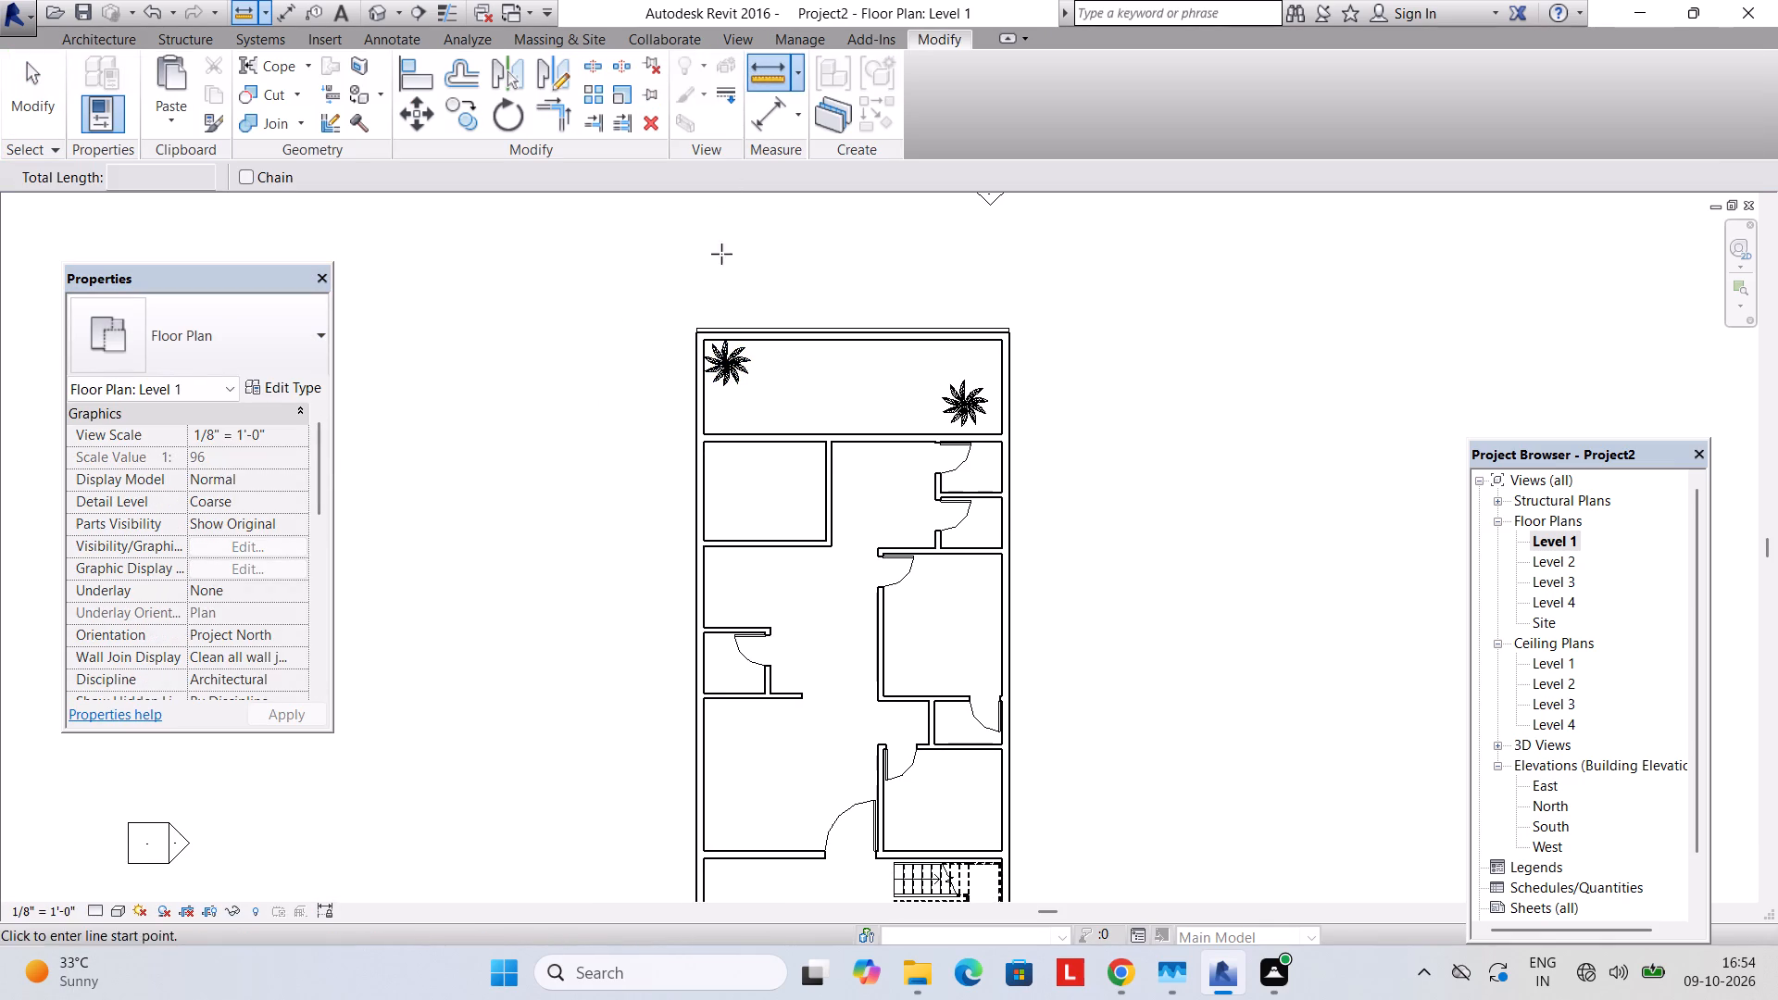
middle_click_drag(721, 254, 785, 157)
scroll(760, 224, "up", 3)
left_click(756, 247)
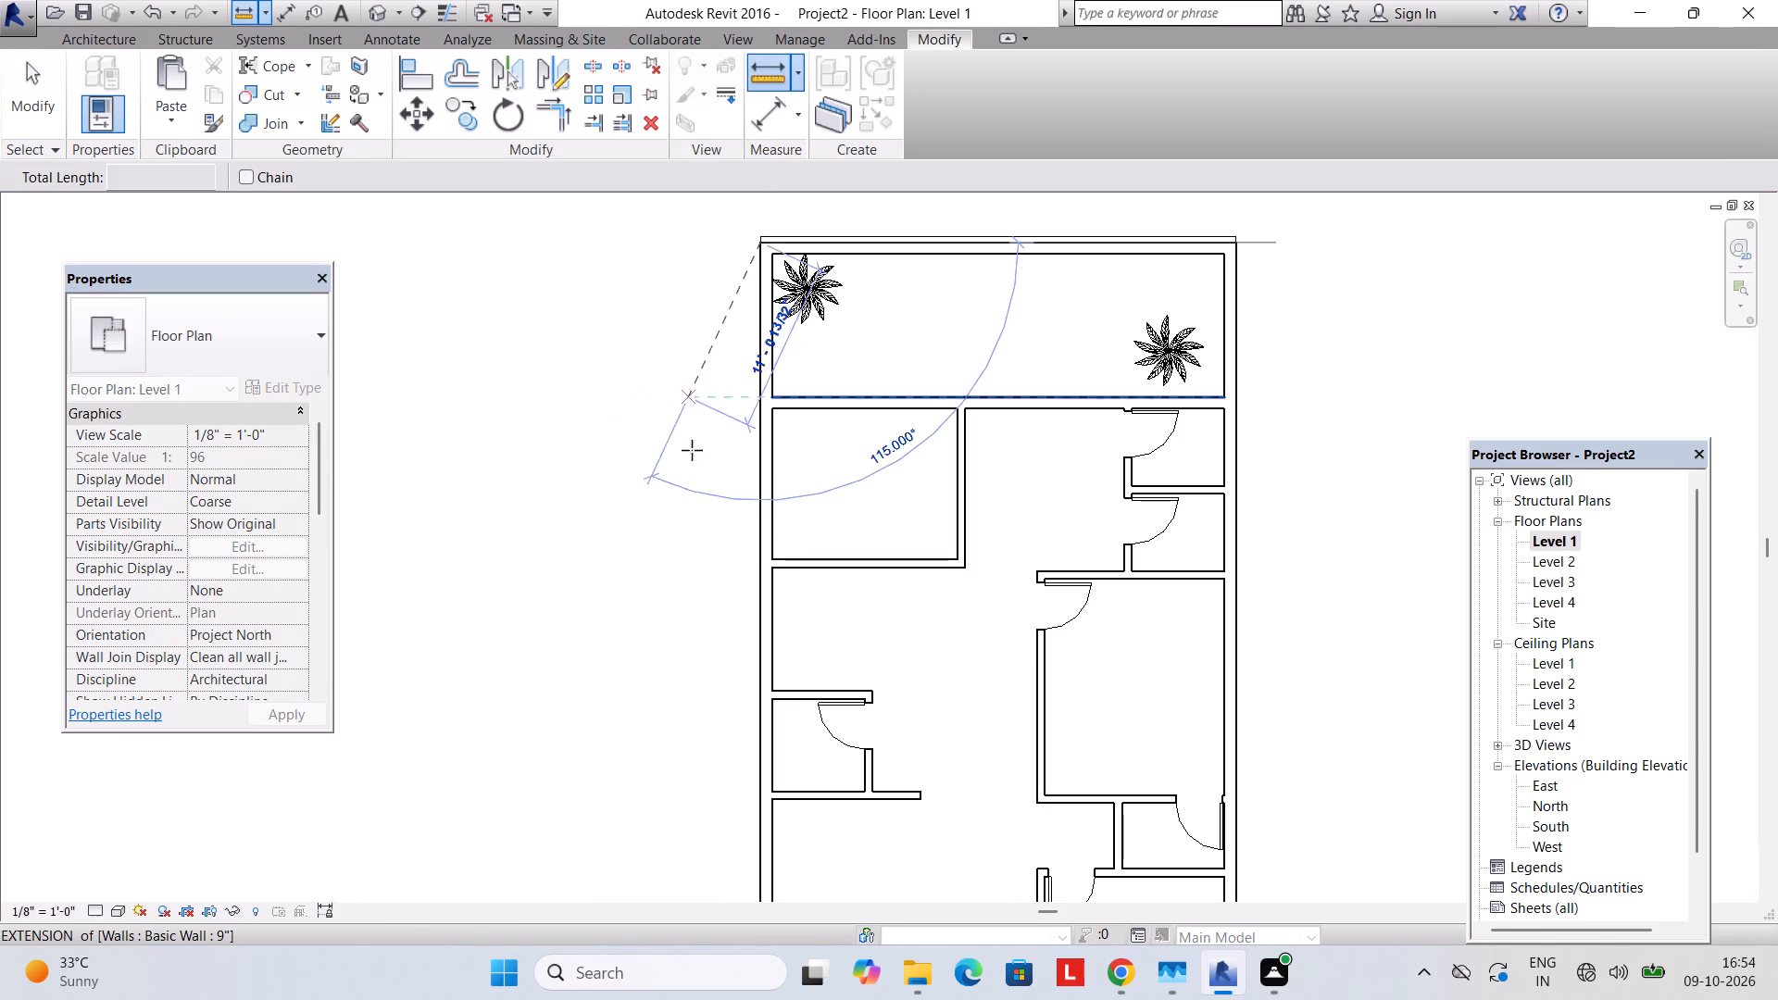
middle_click_drag(688, 492, 728, 269)
middle_click_drag(741, 593, 803, 352)
scroll(790, 488, "down", 1)
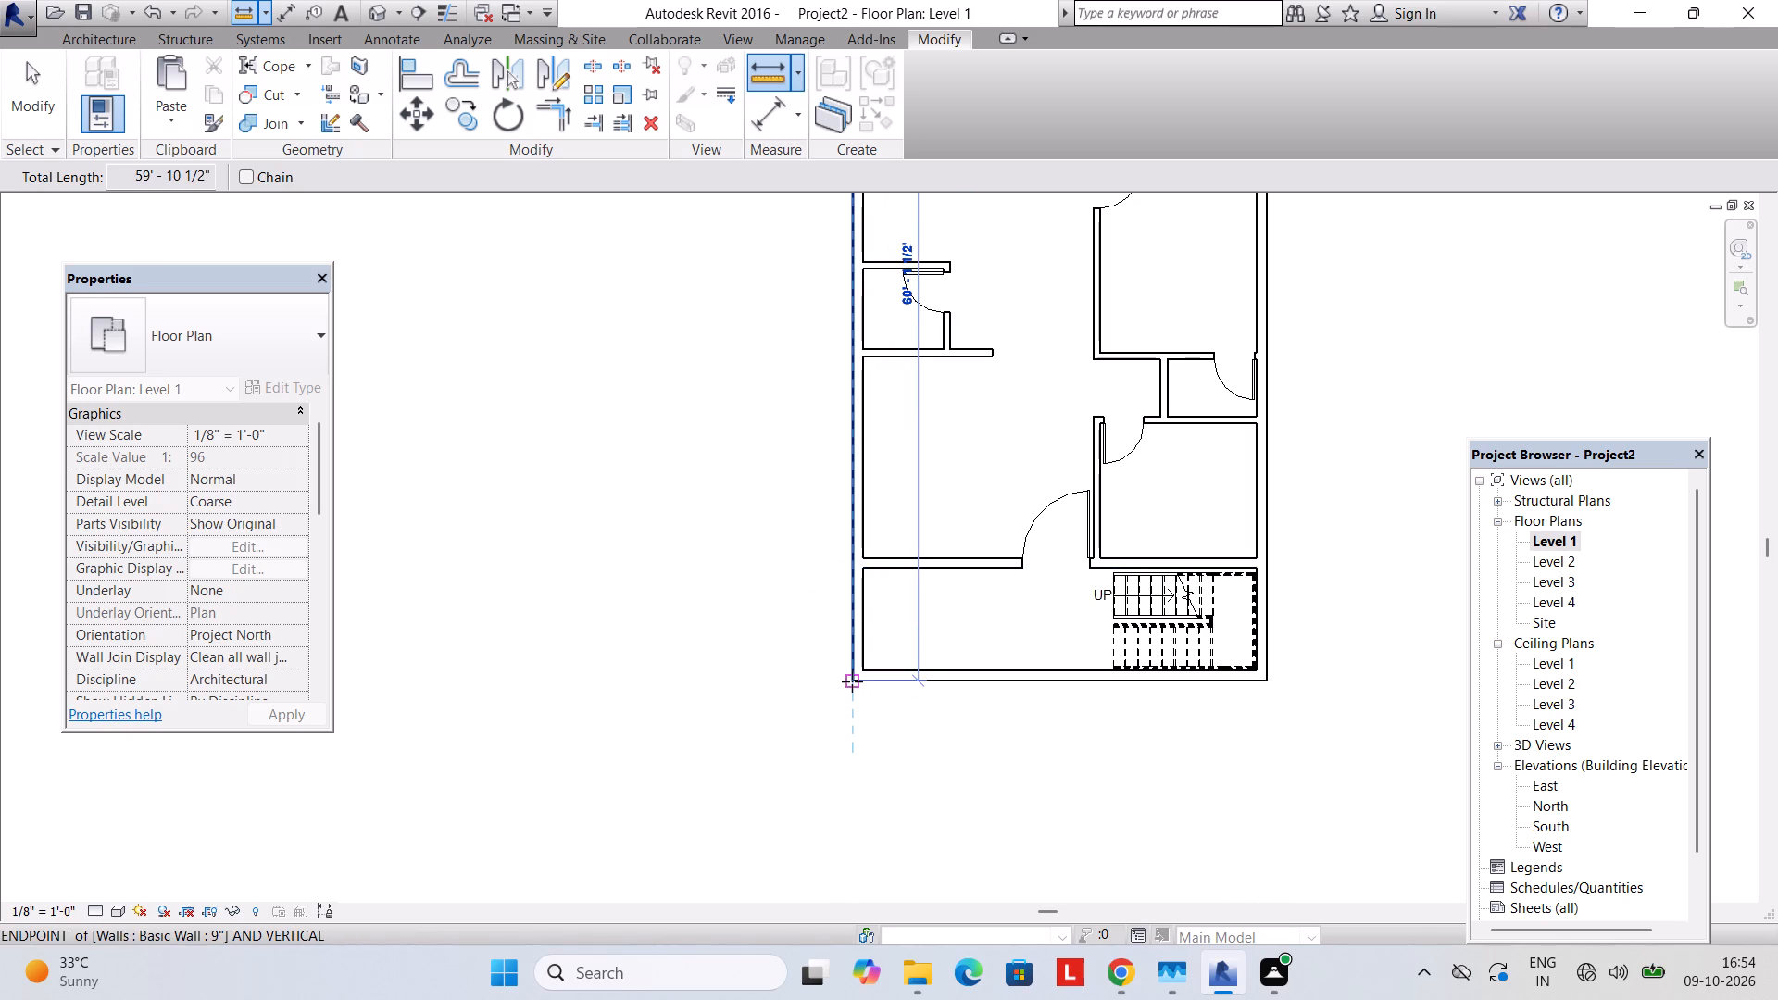
left_click(852, 681)
middle_click_drag(681, 669, 670, 749)
scroll(686, 575, "down", 1)
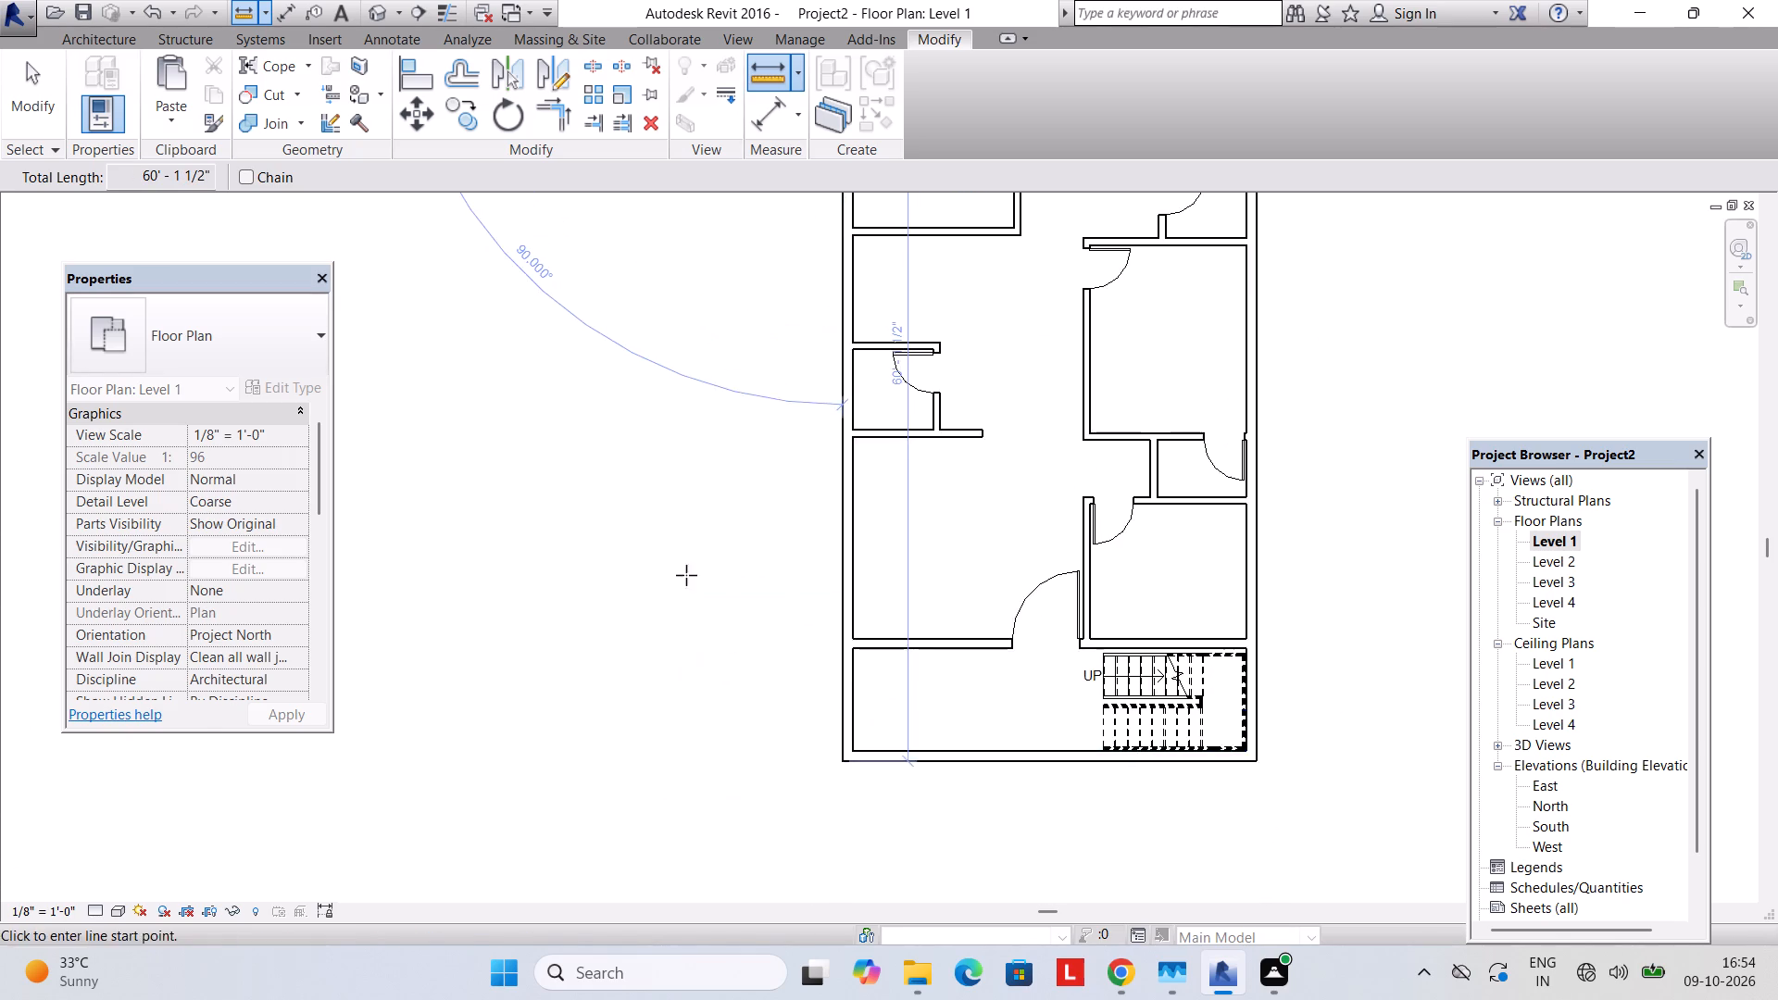
middle_click_drag(686, 575, 678, 714)
key("Escape")
middle_click_drag(709, 460, 712, 604)
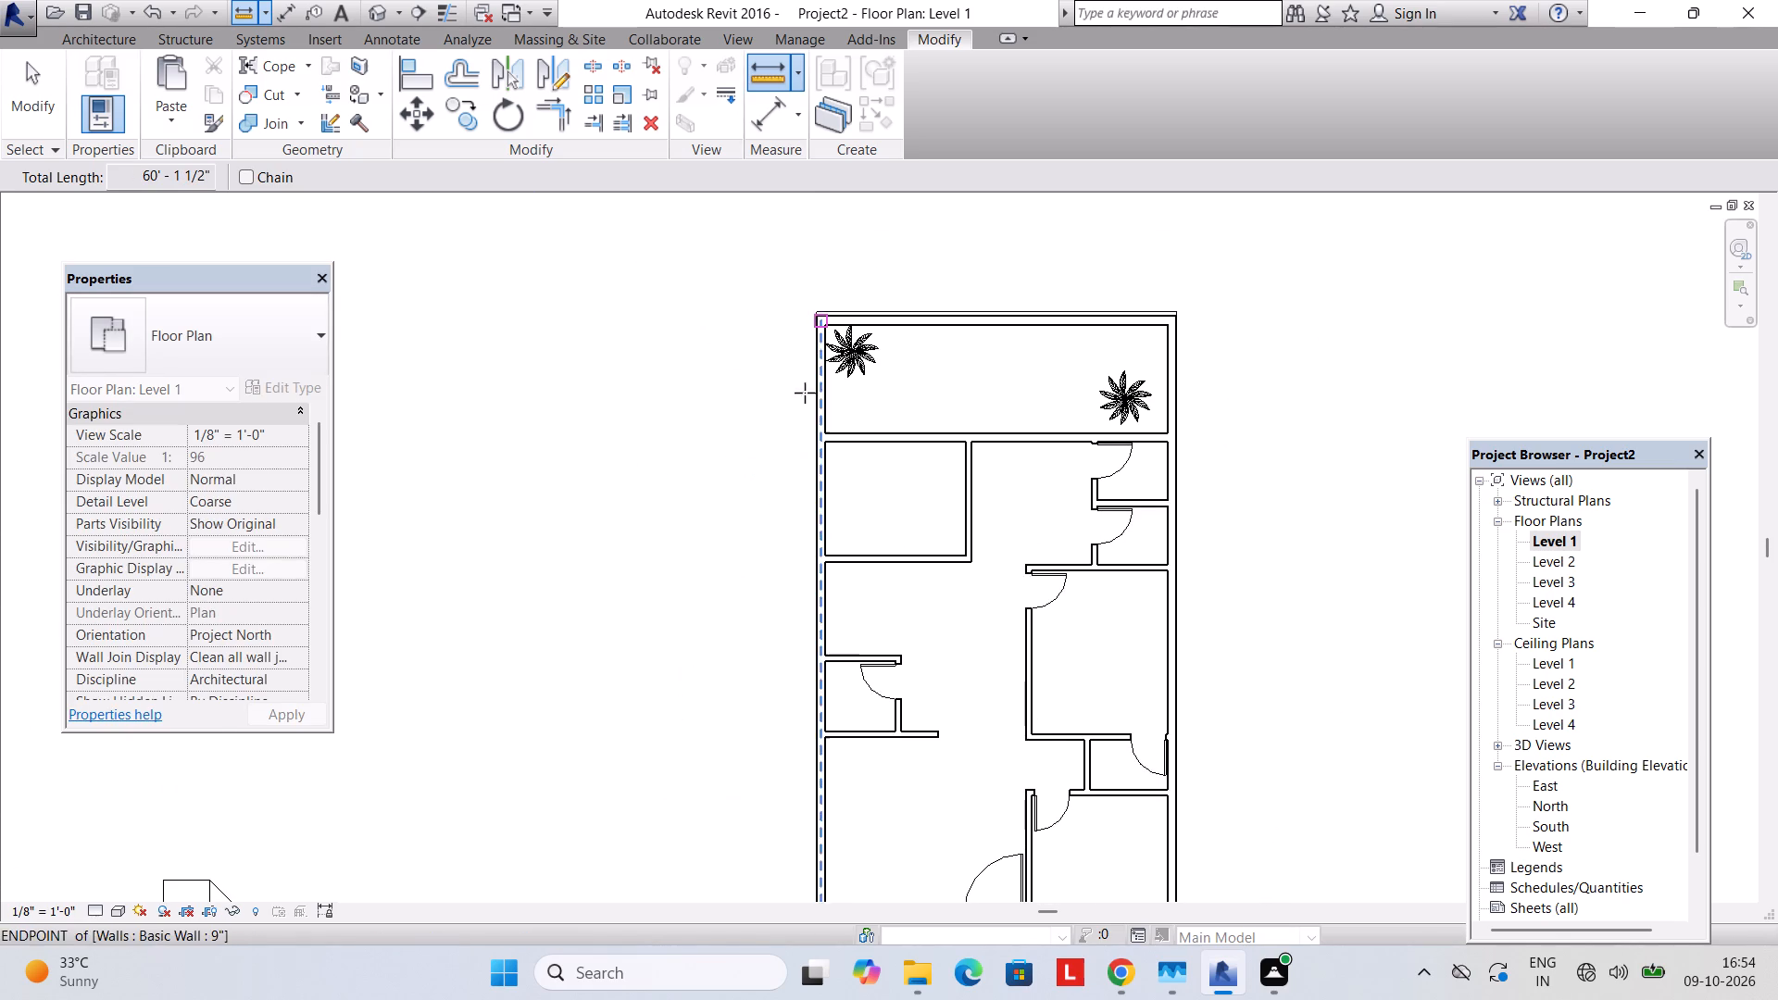
key("Escape")
Select the west exterior wall to inspect its dimensions and properties, leaving it deselected.
left_click(806, 548)
left_click(808, 548)
scroll(791, 558, "down", 3)
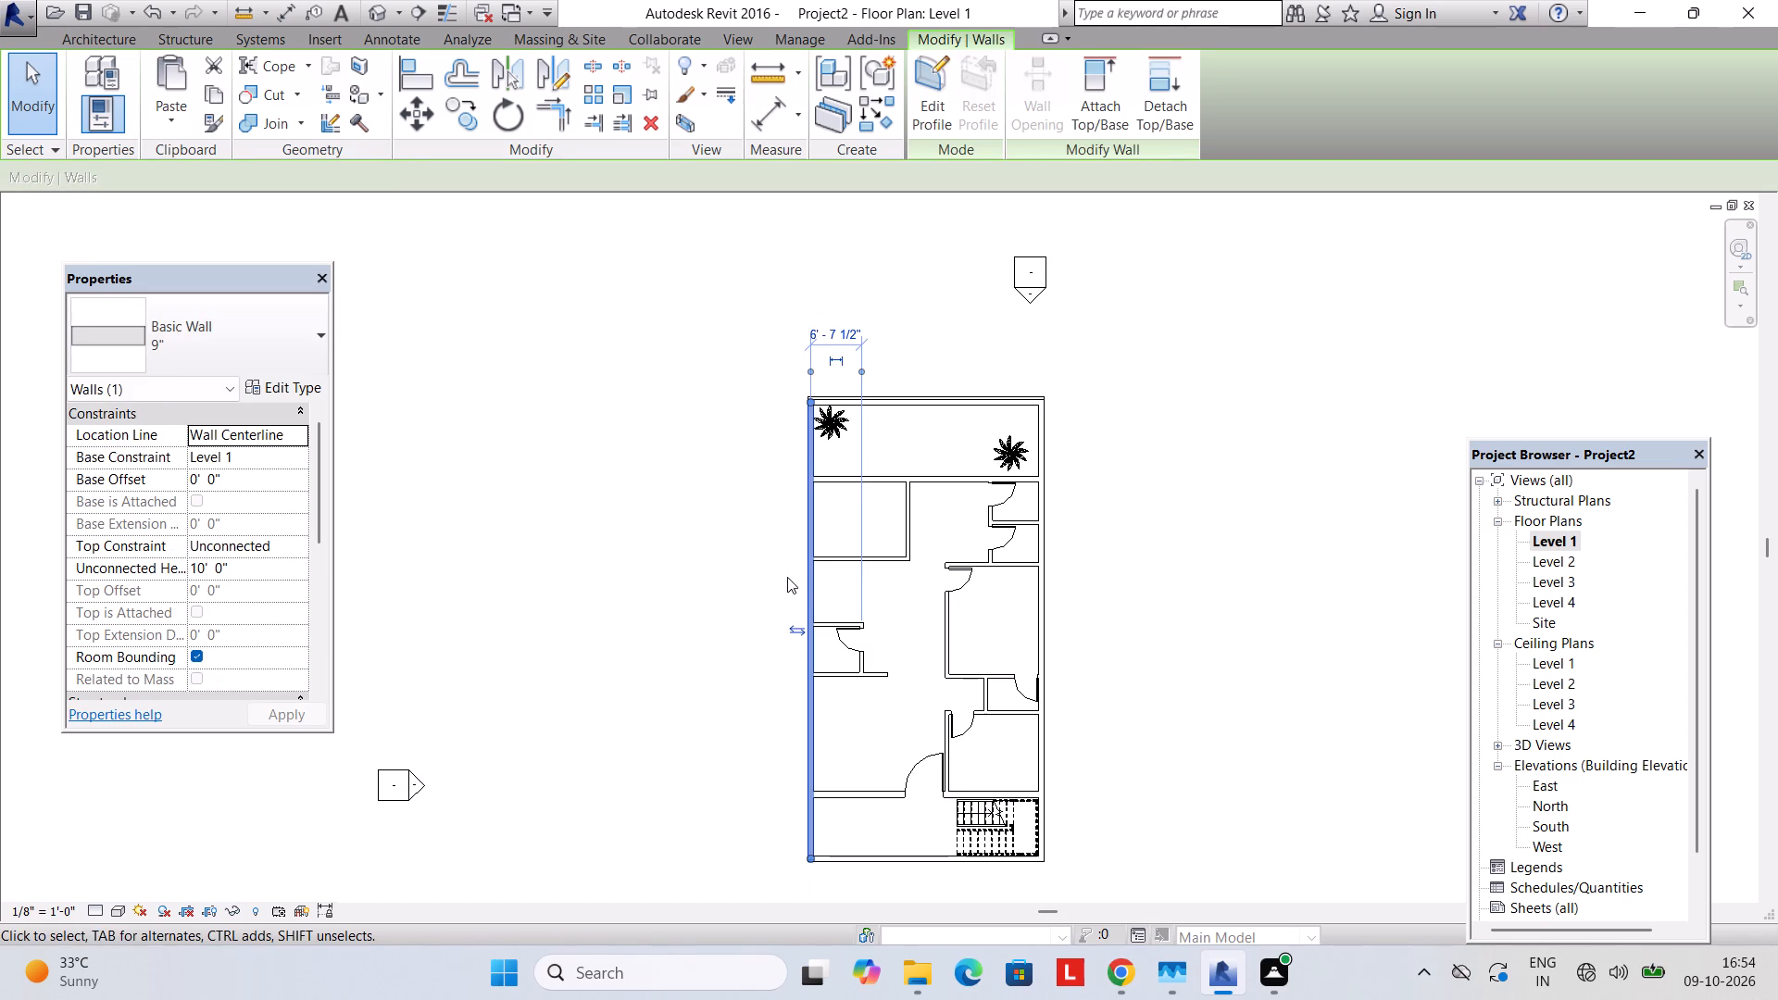
middle_click_drag(787, 577, 787, 523)
scroll(781, 466, "up", 2)
key("Escape")
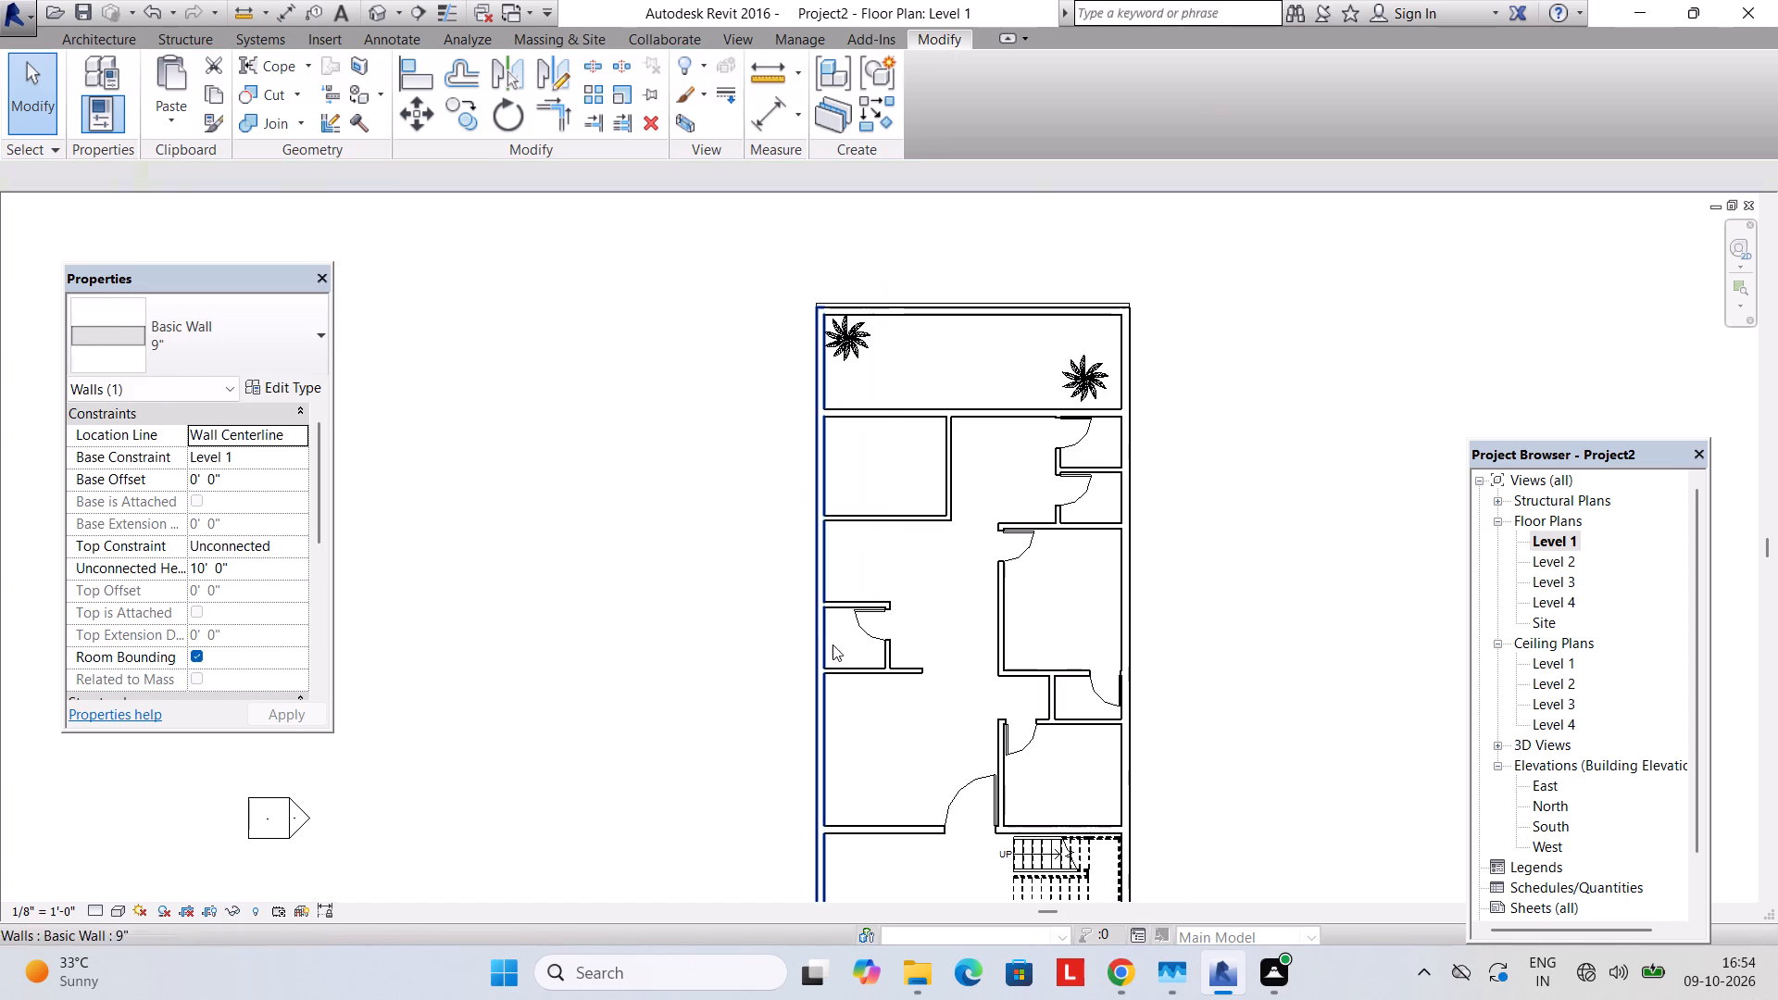
Inspect the west, east and south exterior walls one after another, leaving each deselected.
left_click(824, 640)
scroll(794, 622, "down", 2)
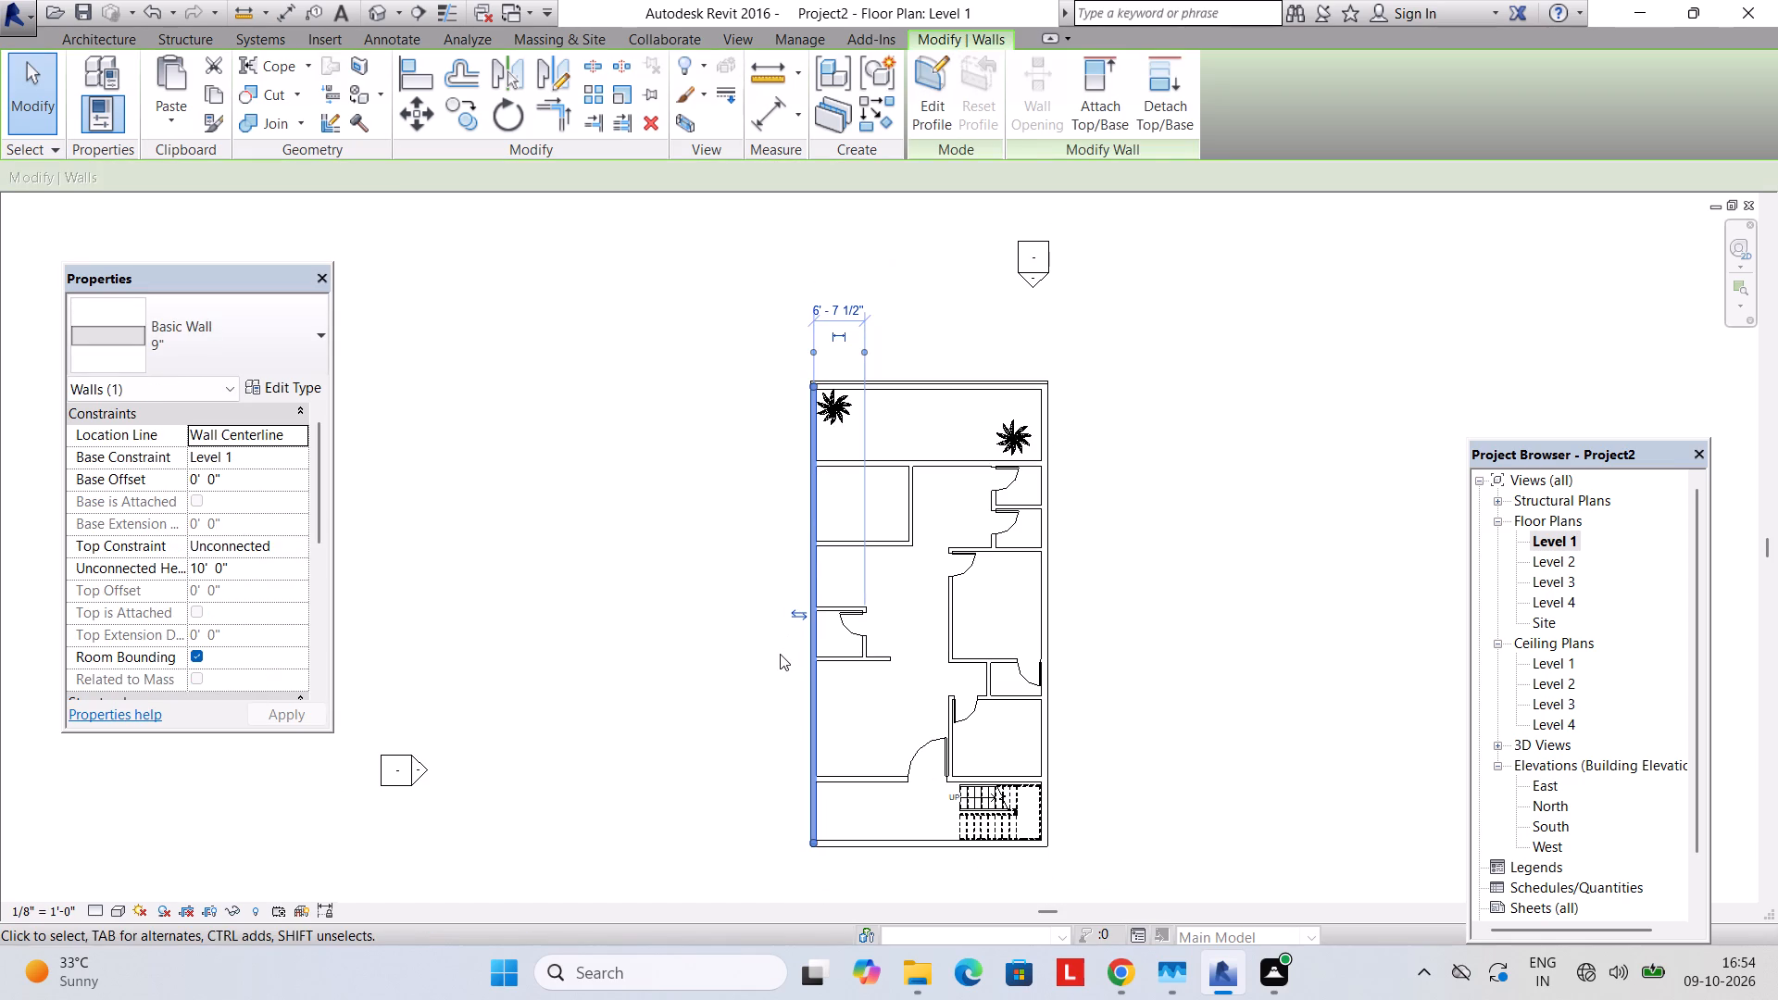
key("Escape")
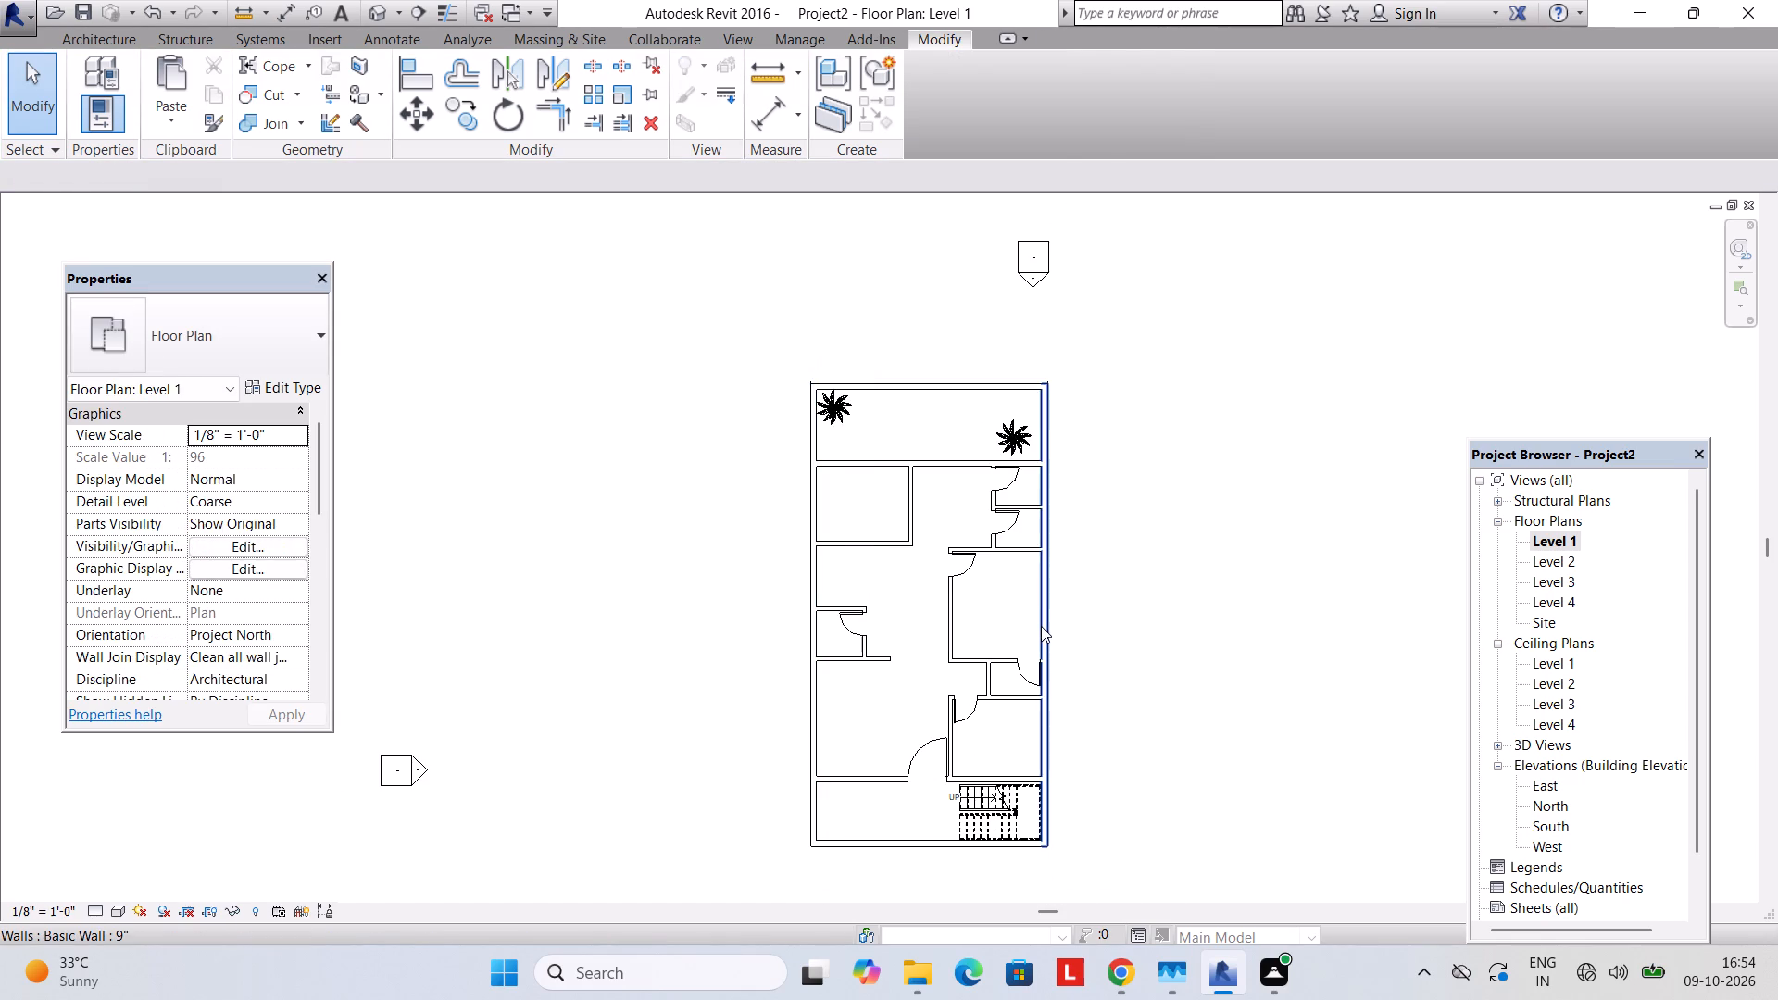
left_click(1041, 626)
middle_click_drag(1103, 689, 1083, 566)
key("Escape")
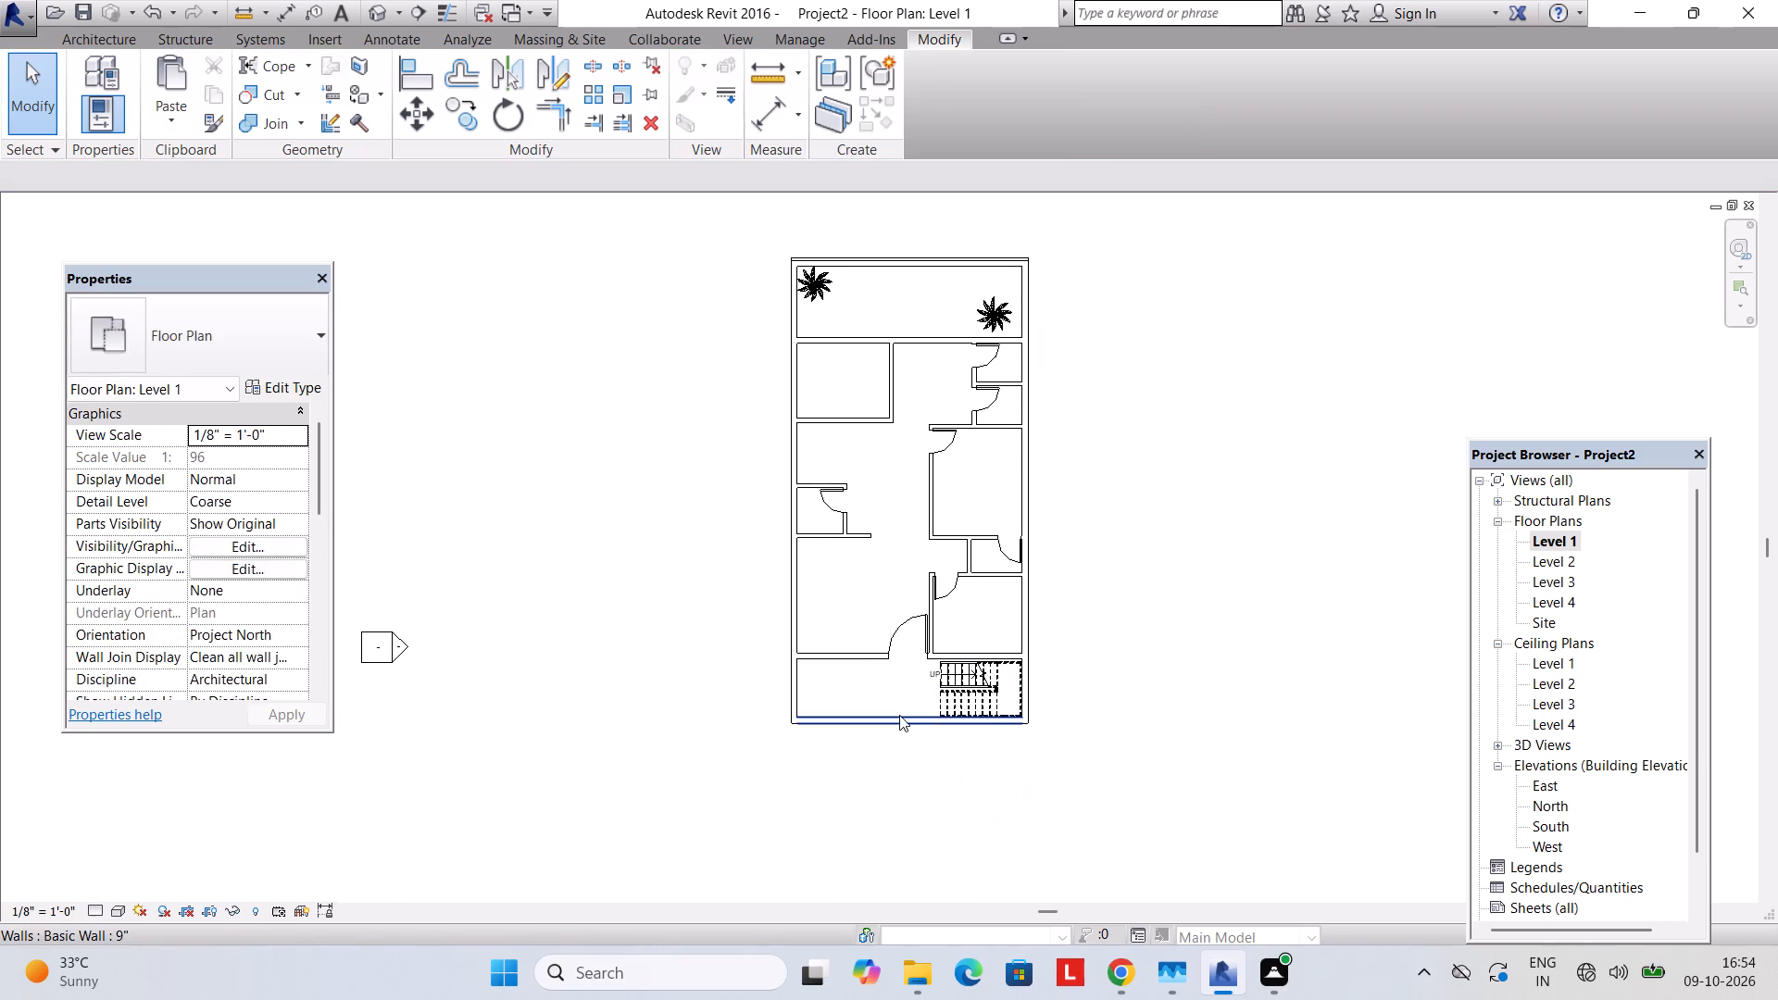
left_click(898, 715)
key("Escape")
key("Escape")
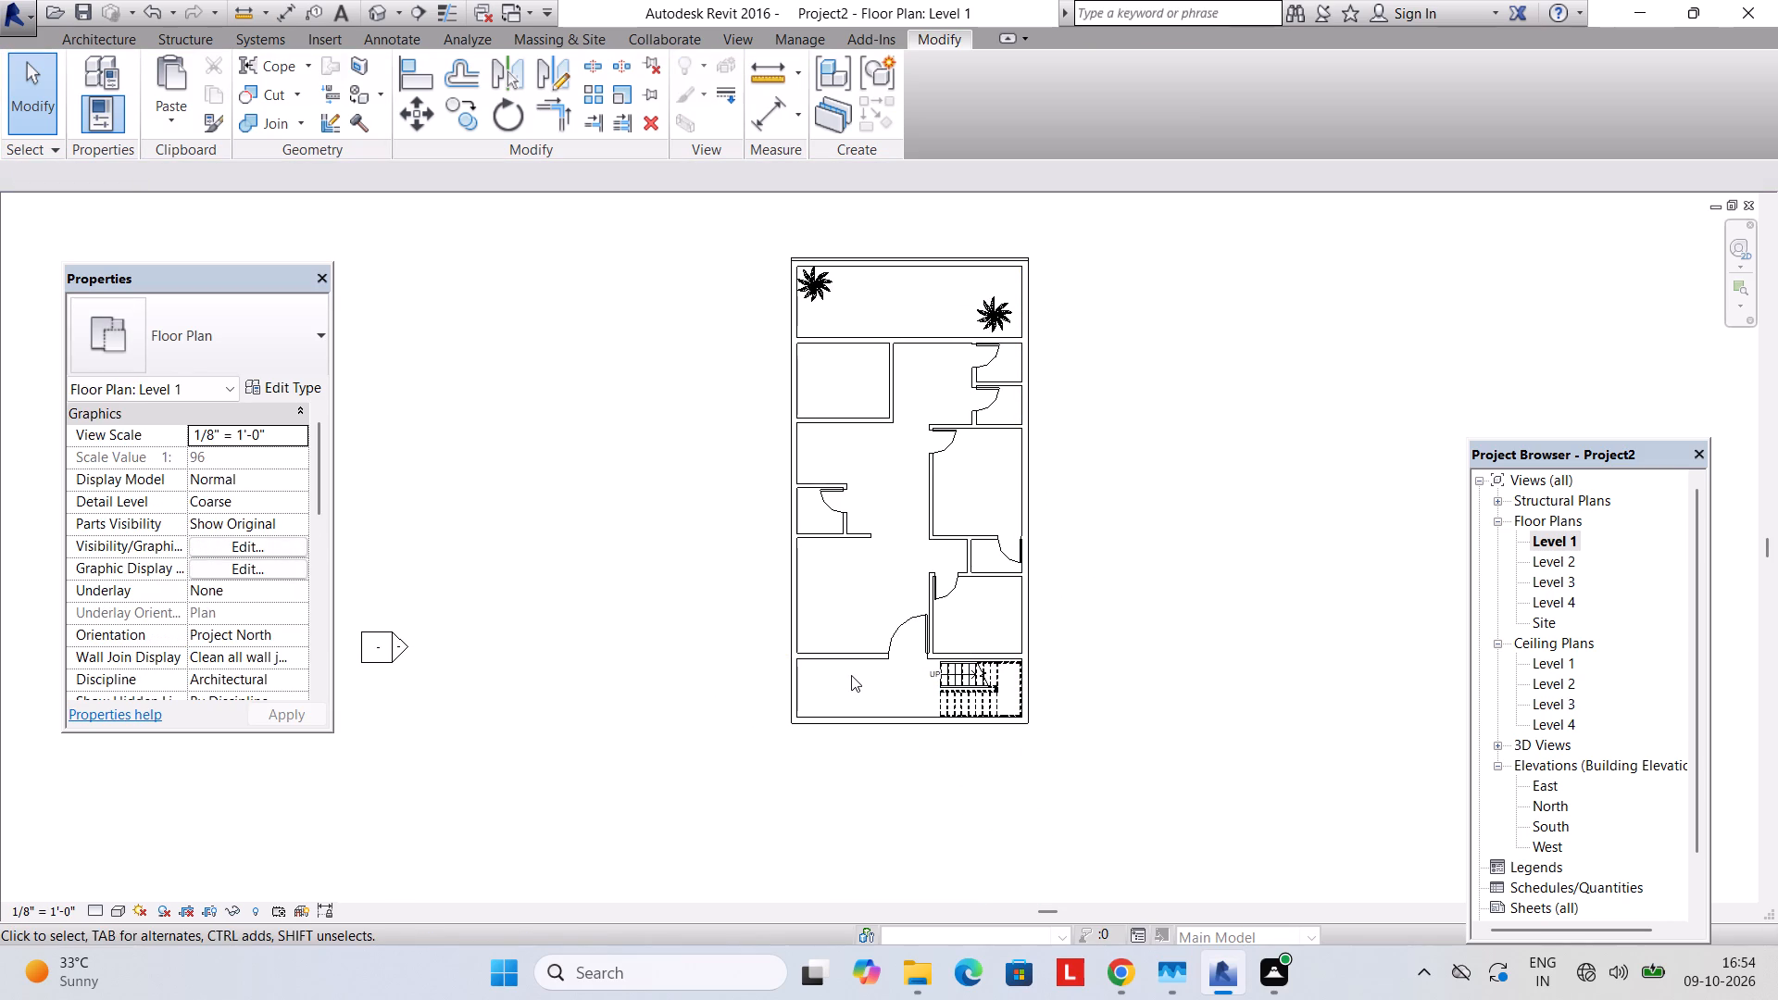
key("Escape")
key("Escape")
key("Escape")
key("Escape")
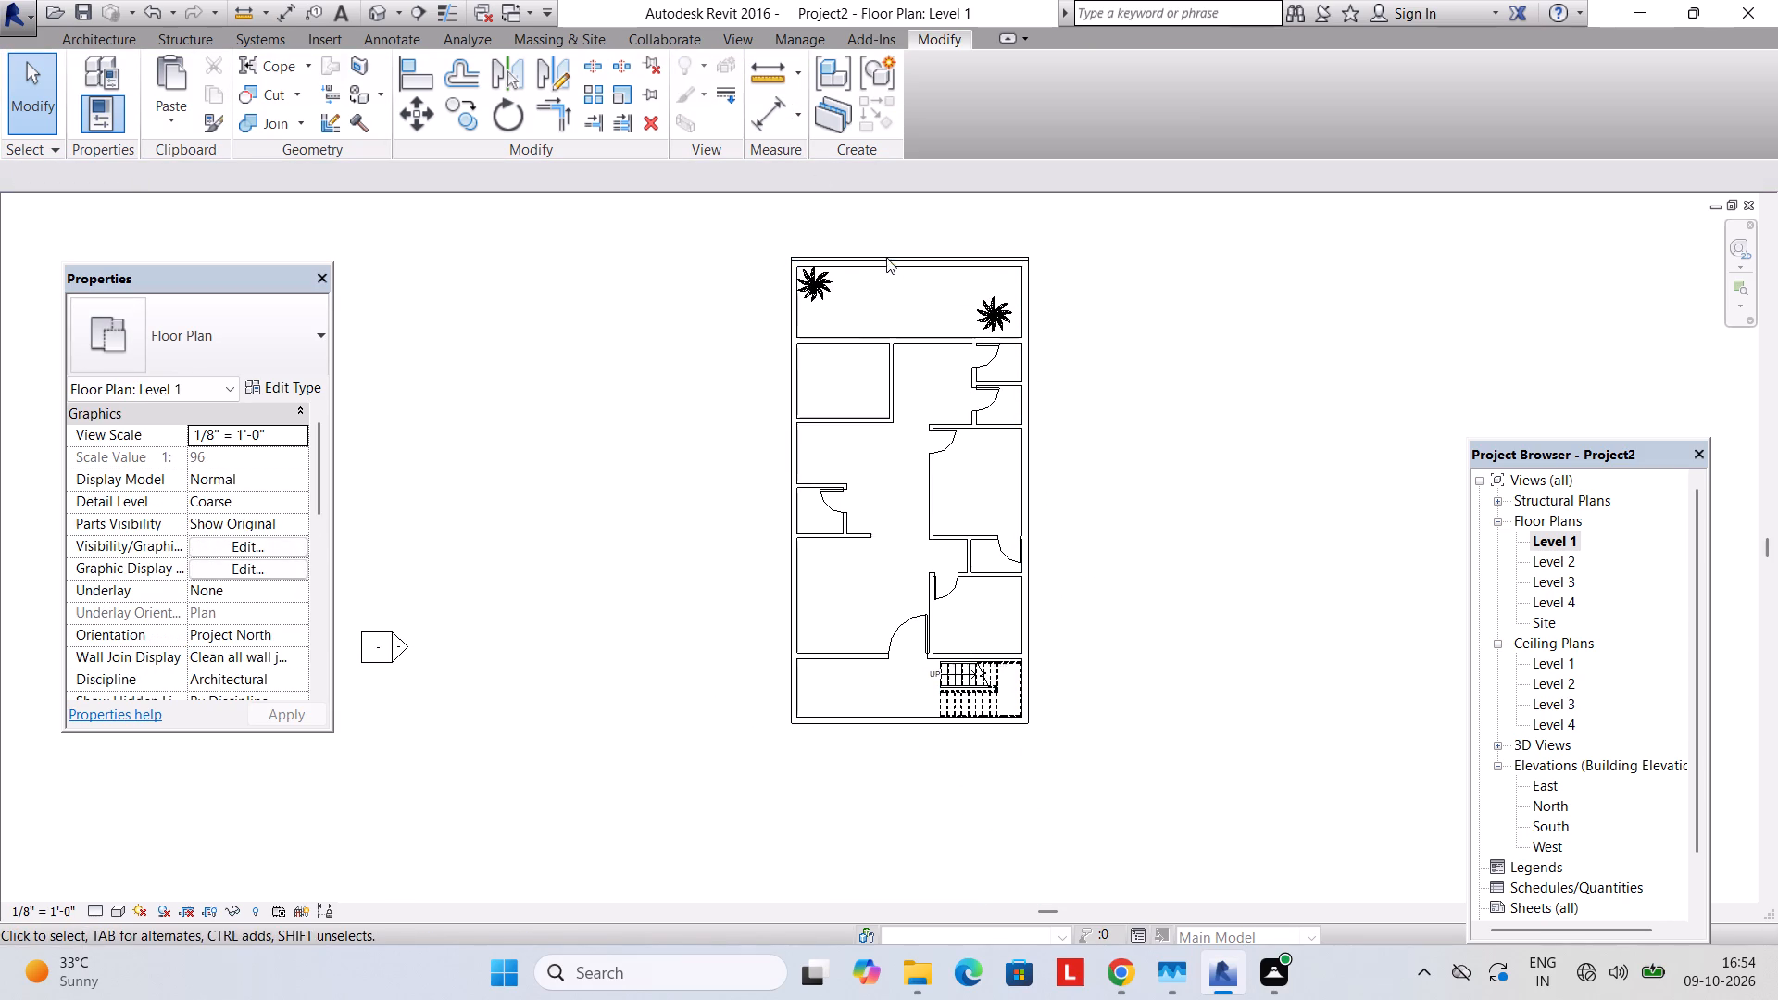
Edit the floor boundary by nudging its north edge slightly south so it lies within the north wall, and finish the sketch.
left_click(899, 248)
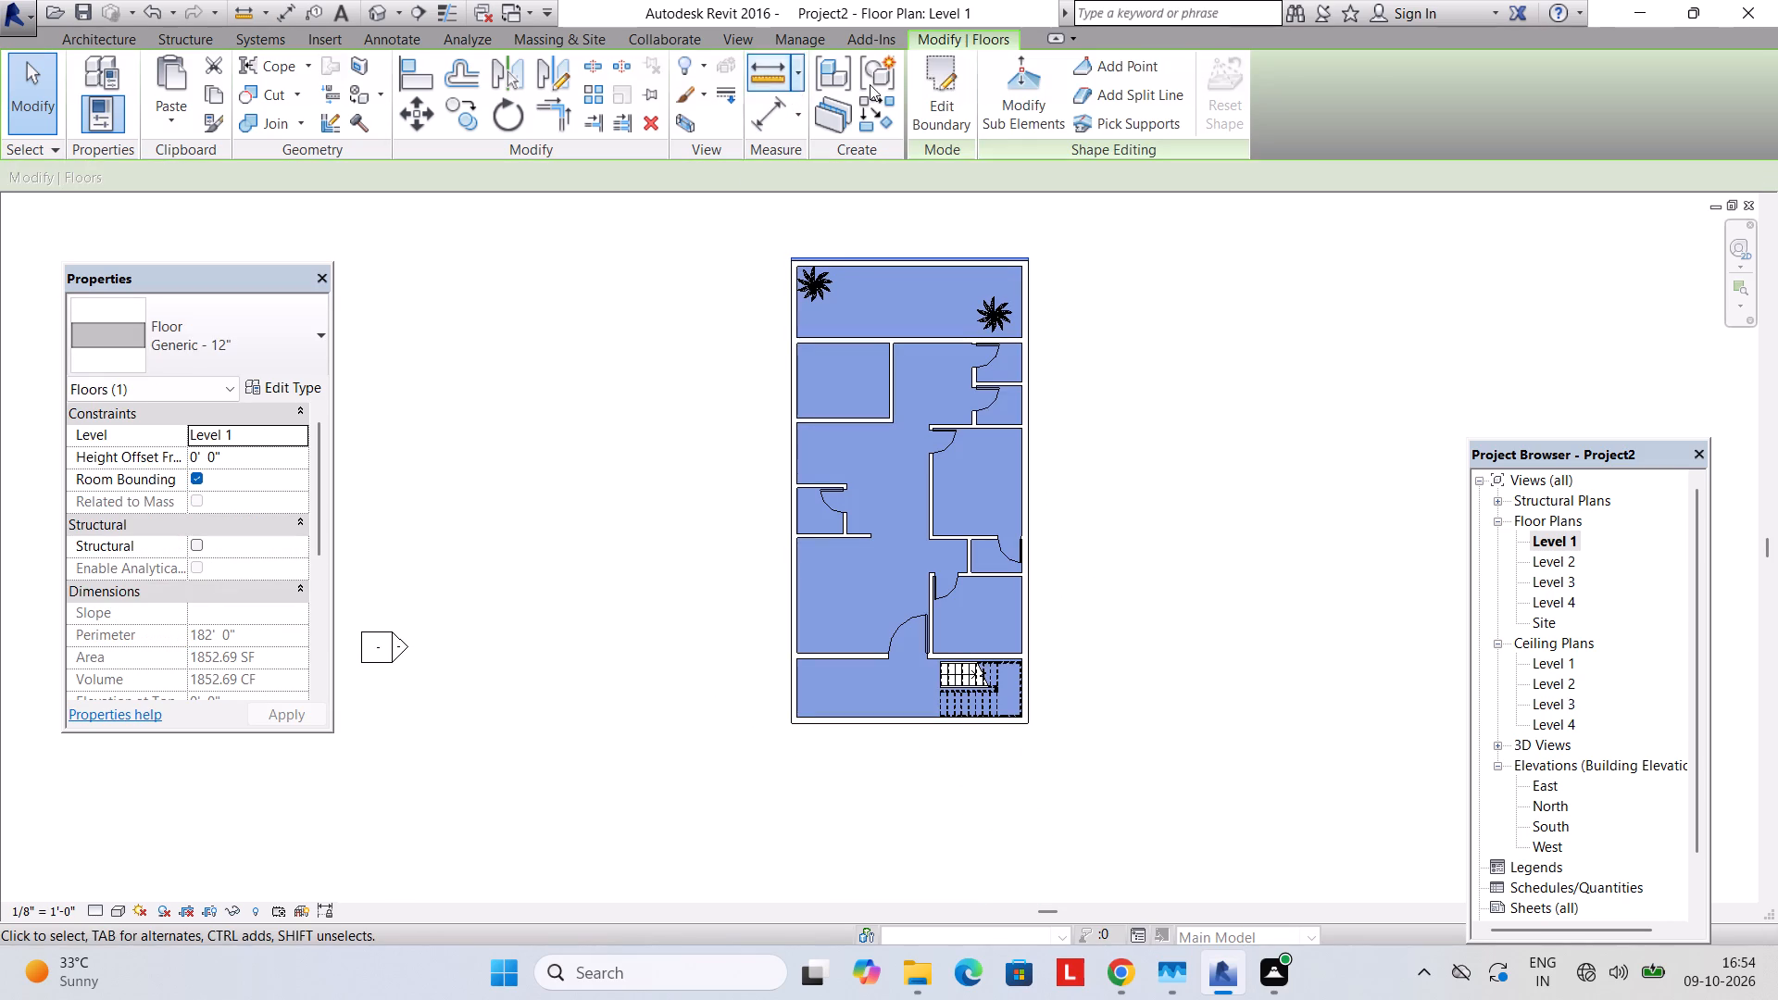
left_click(948, 102)
scroll(847, 287, "up", 2)
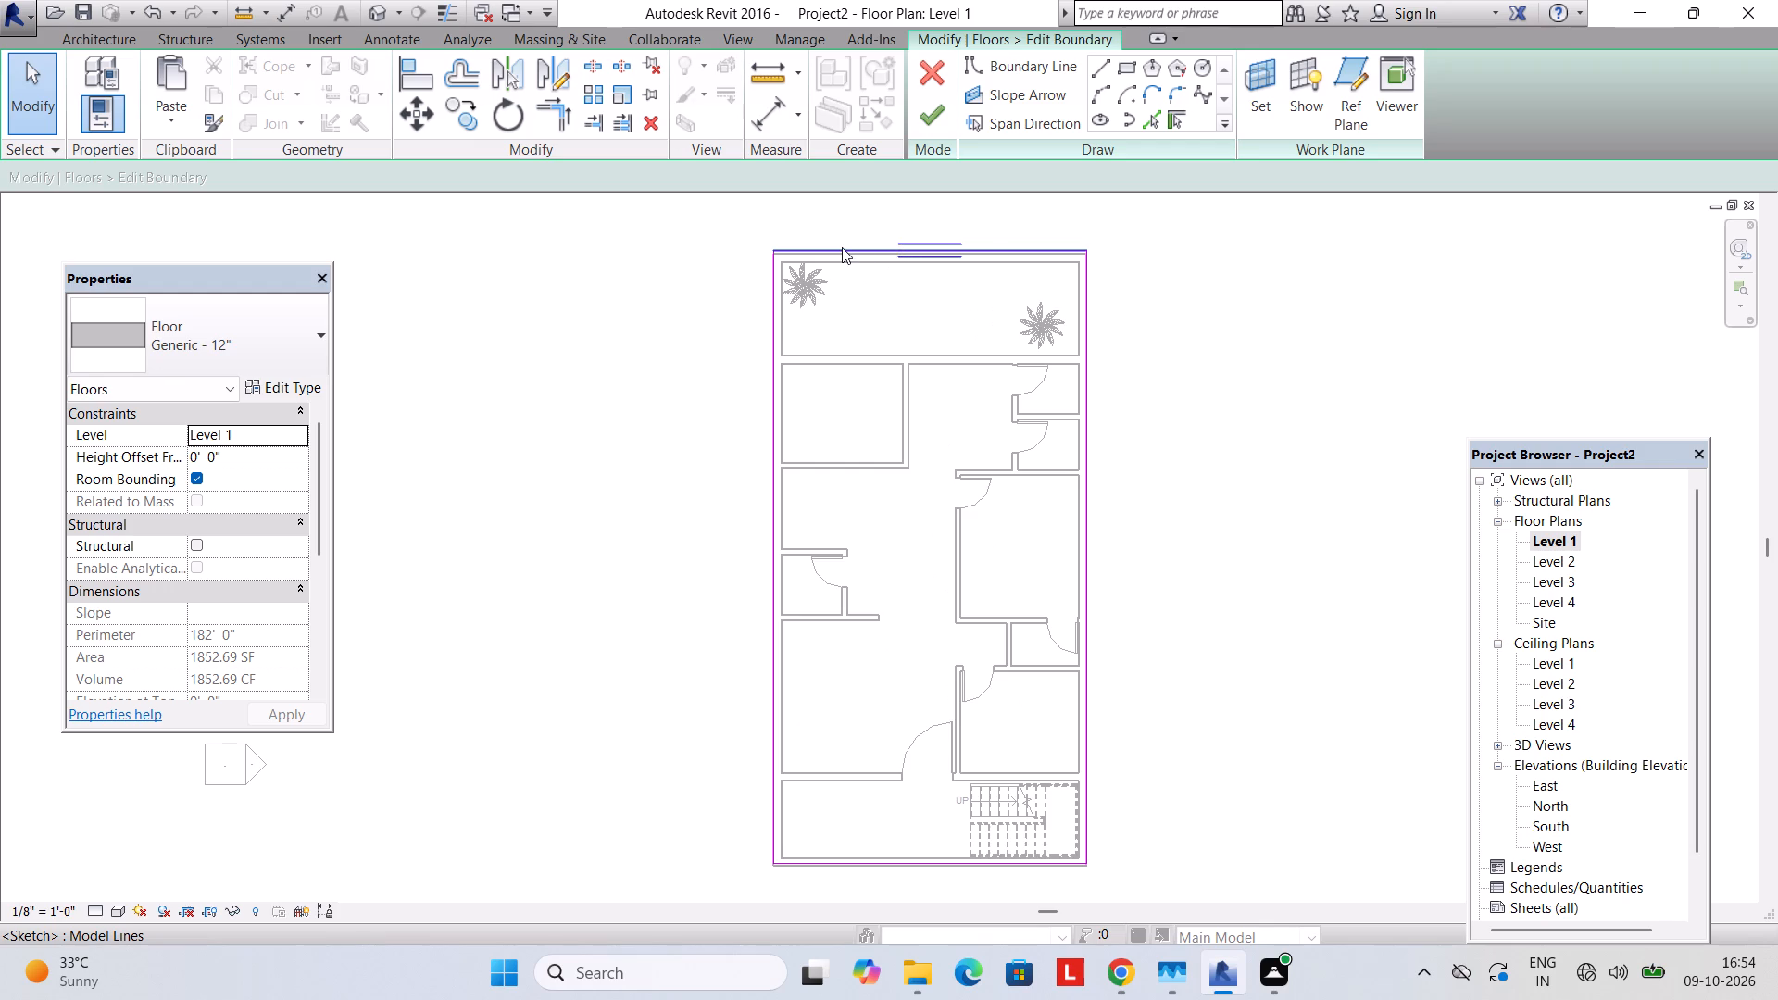
scroll(842, 247, "up", 3)
left_click(823, 251)
key("Down")
key("Down")
key("Down")
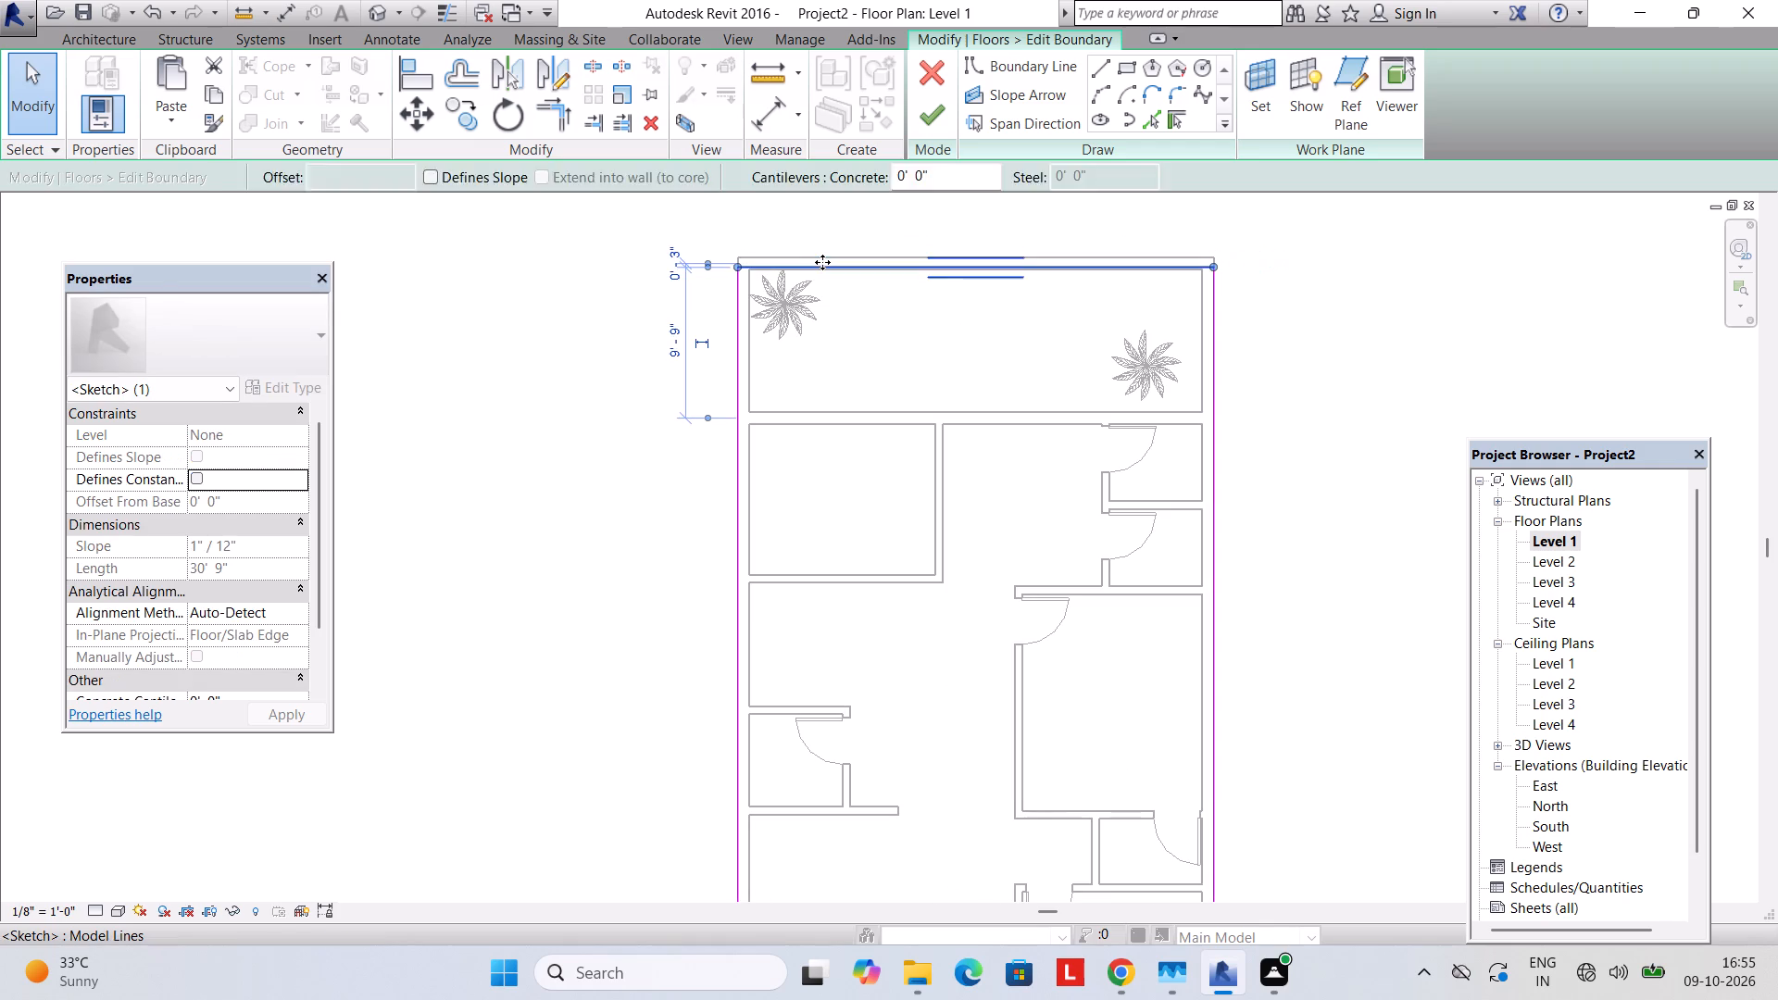
key("Down")
key("Up")
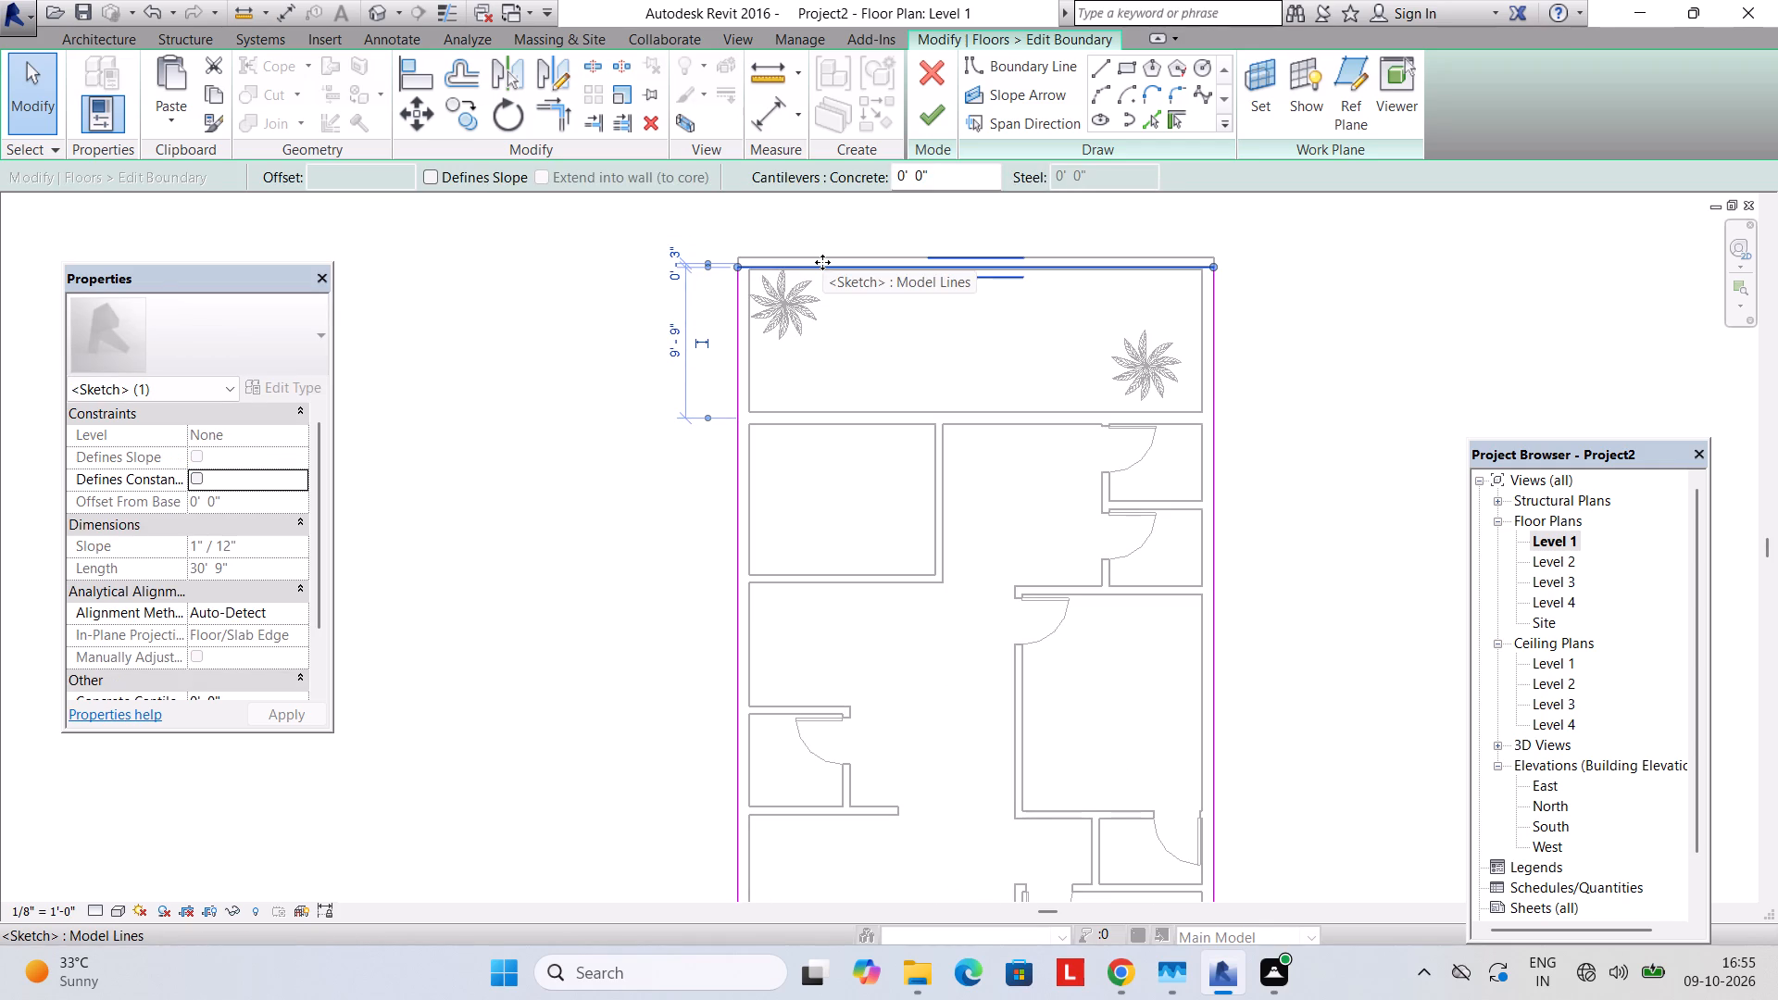
key("Down")
key("Up")
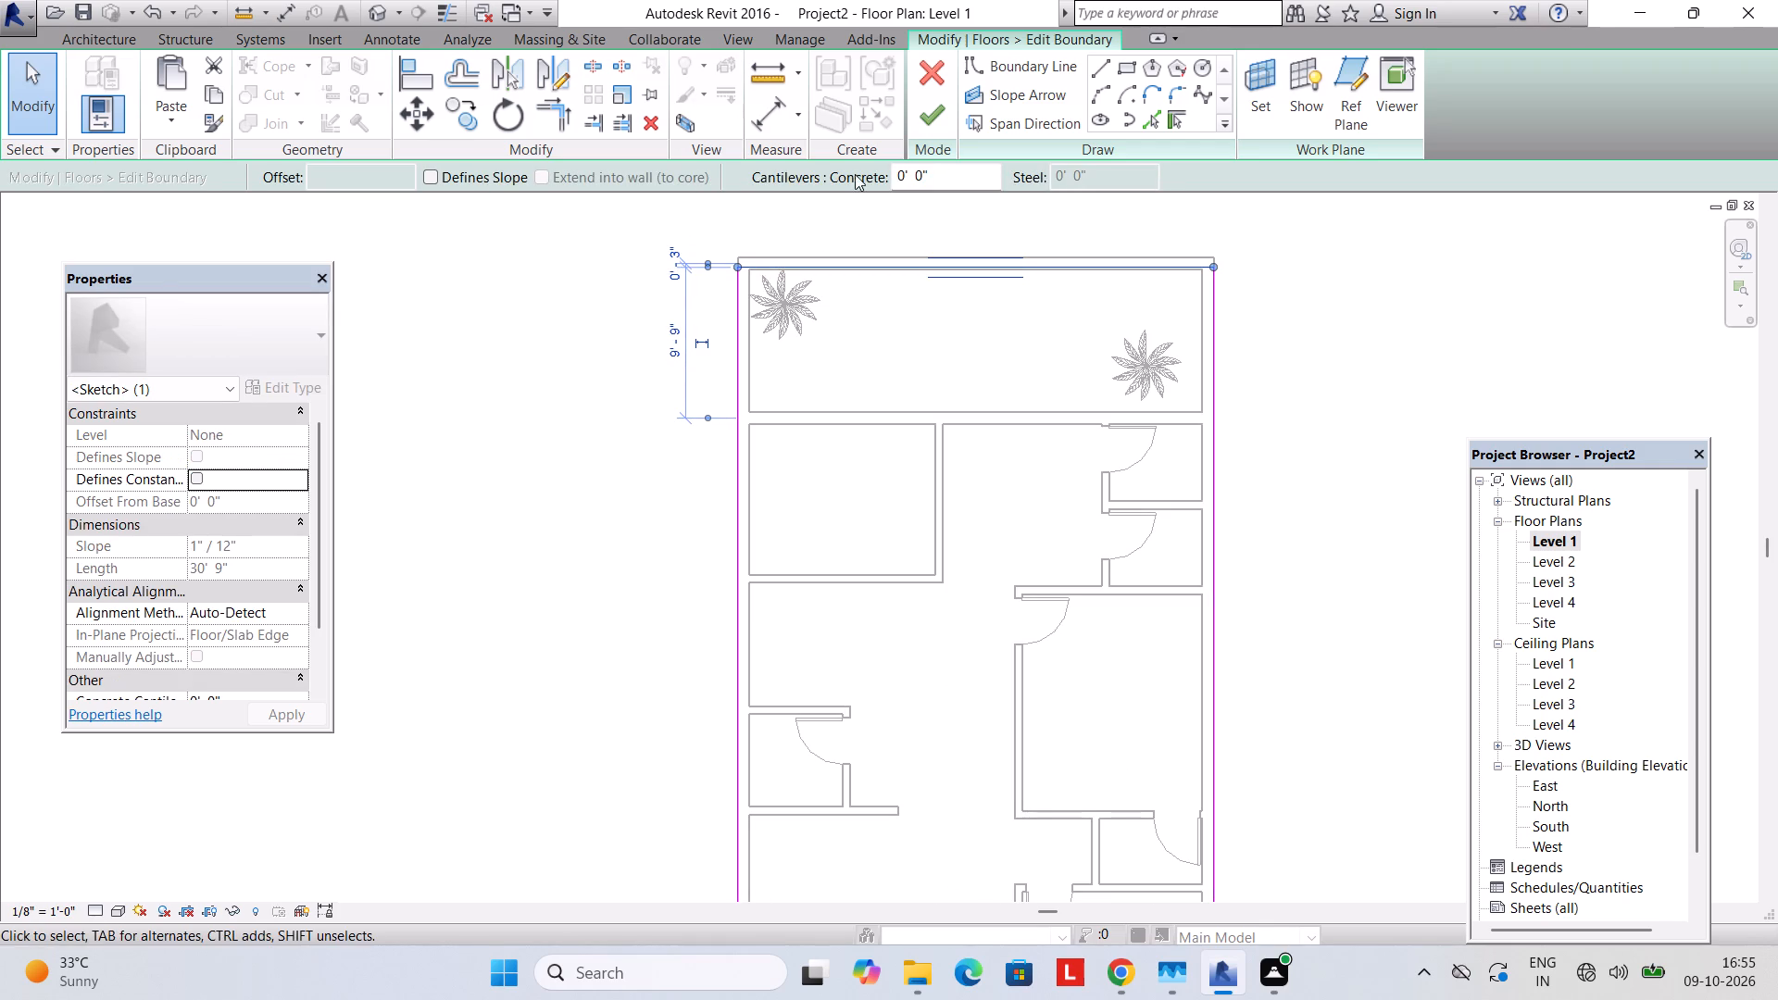
left_click(935, 108)
key("Escape")
scroll(848, 315, "down", 2)
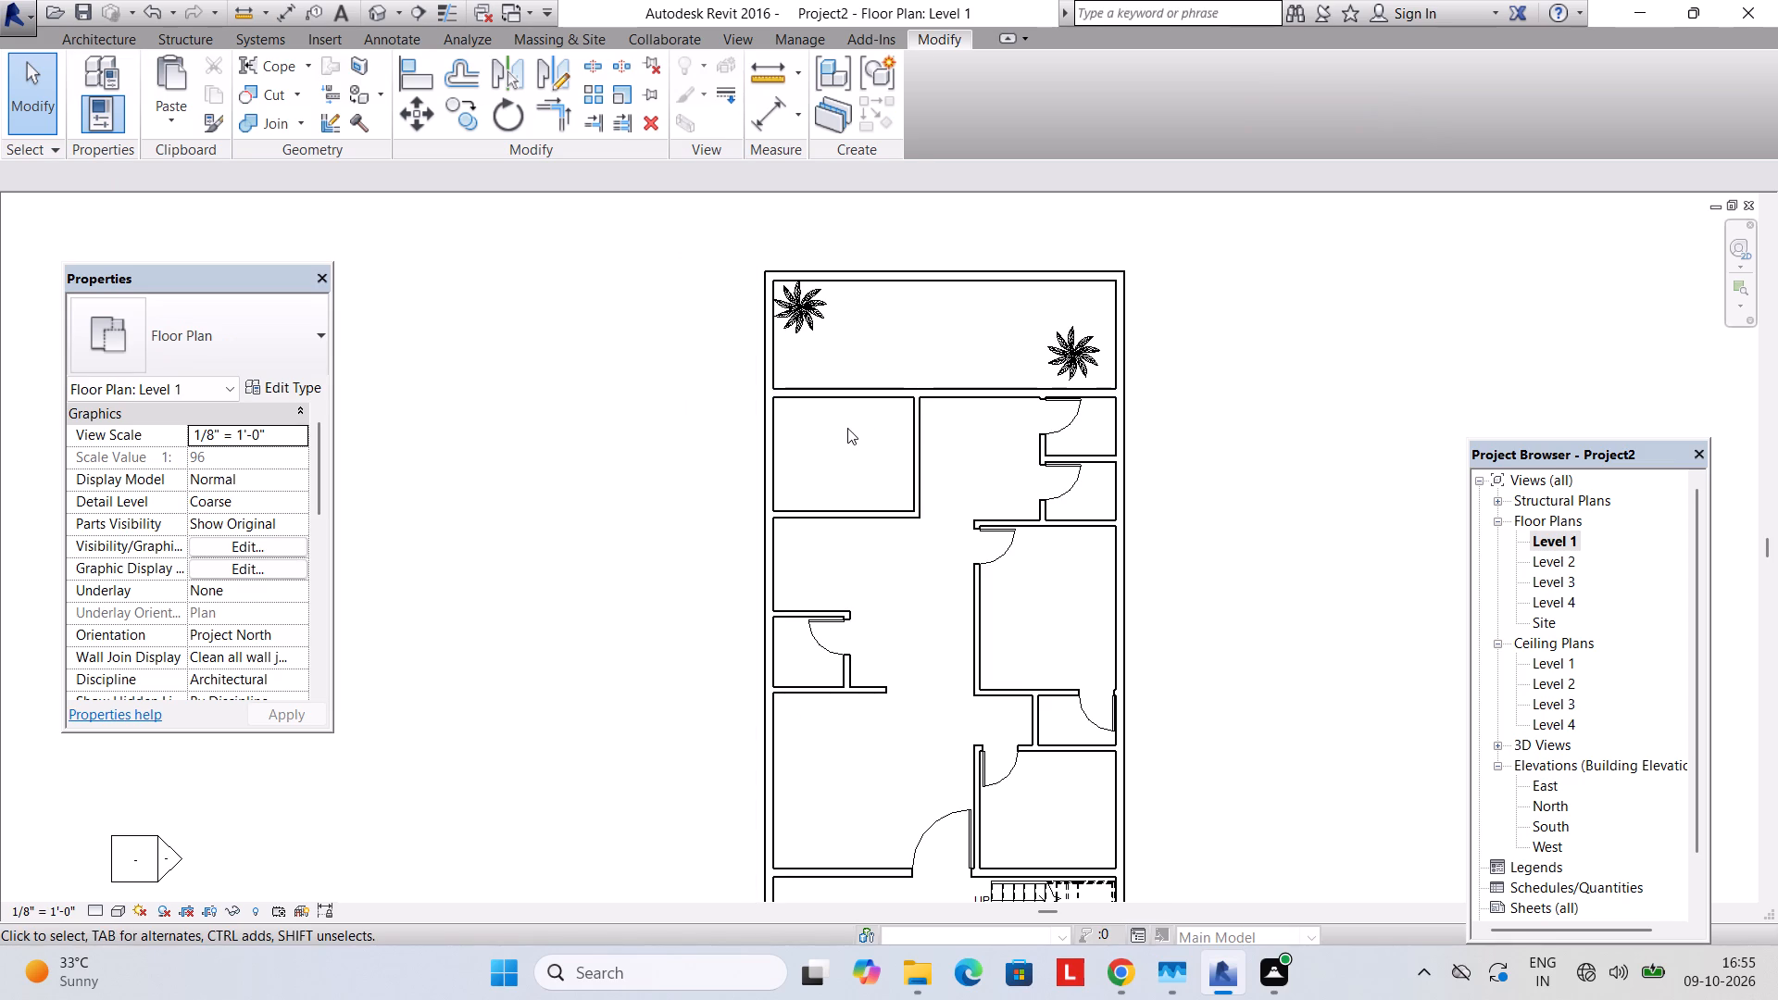
Inspect the north exterior wall and measure the building's overall north side between its two outer corners.
left_click(860, 262)
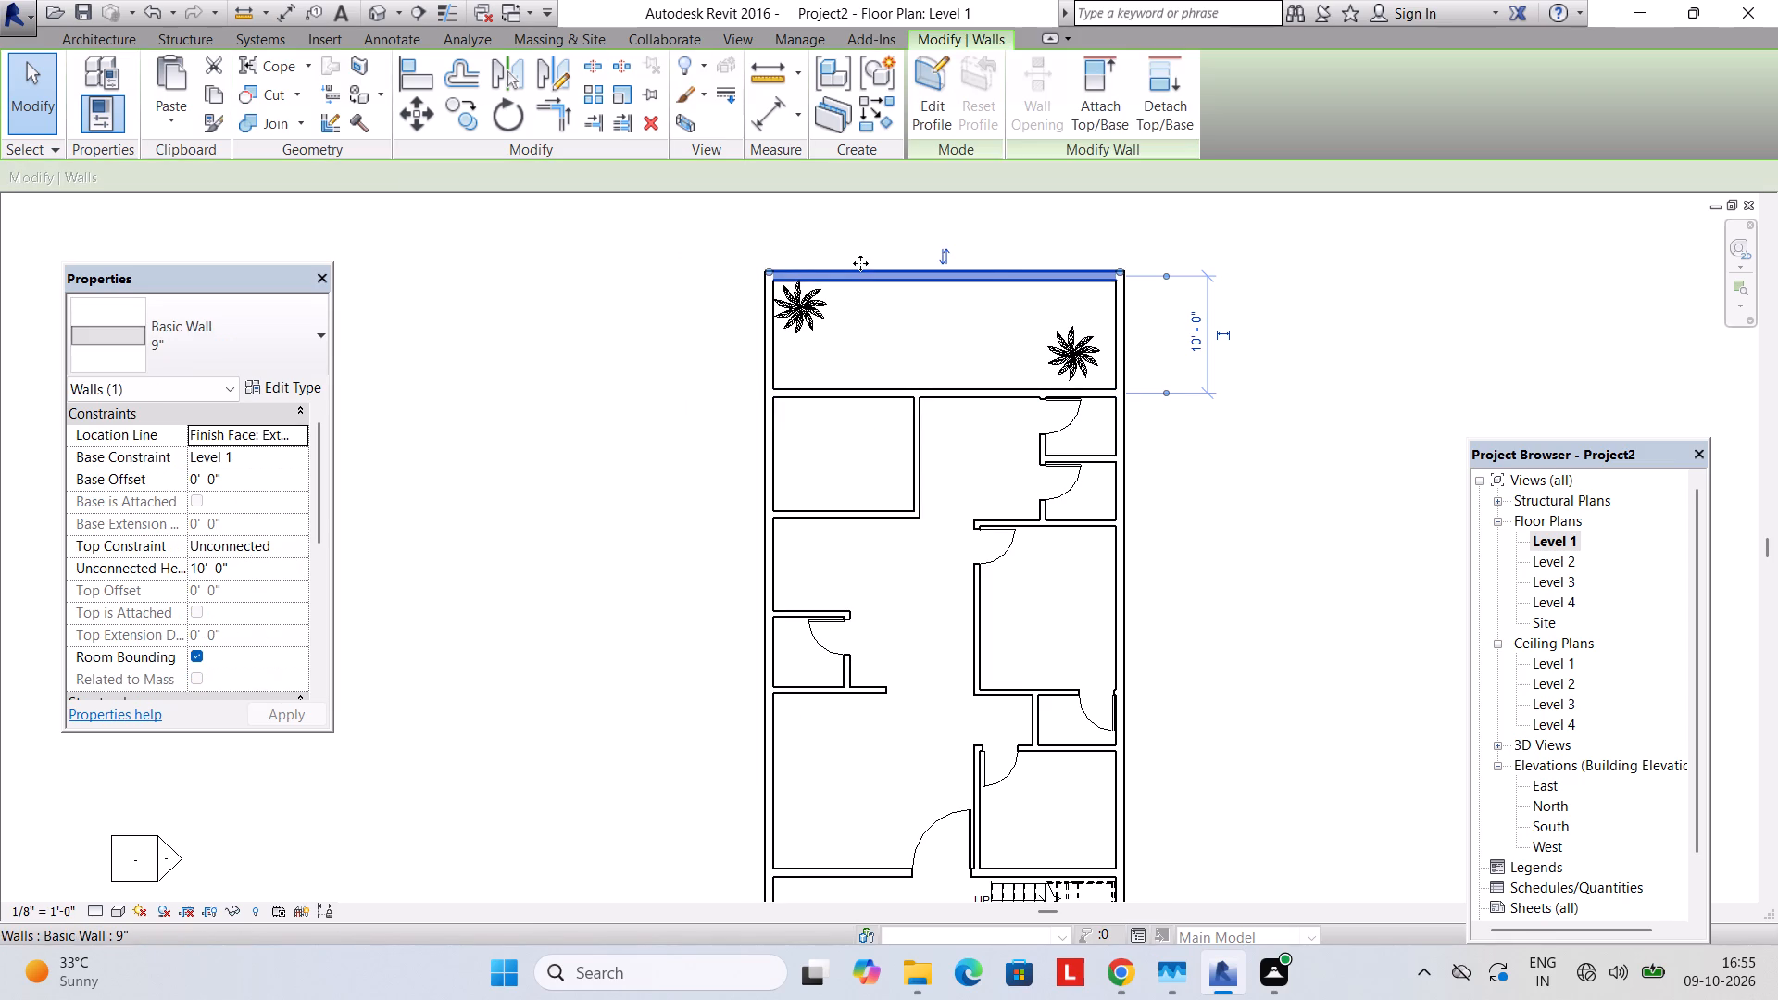
key("Escape")
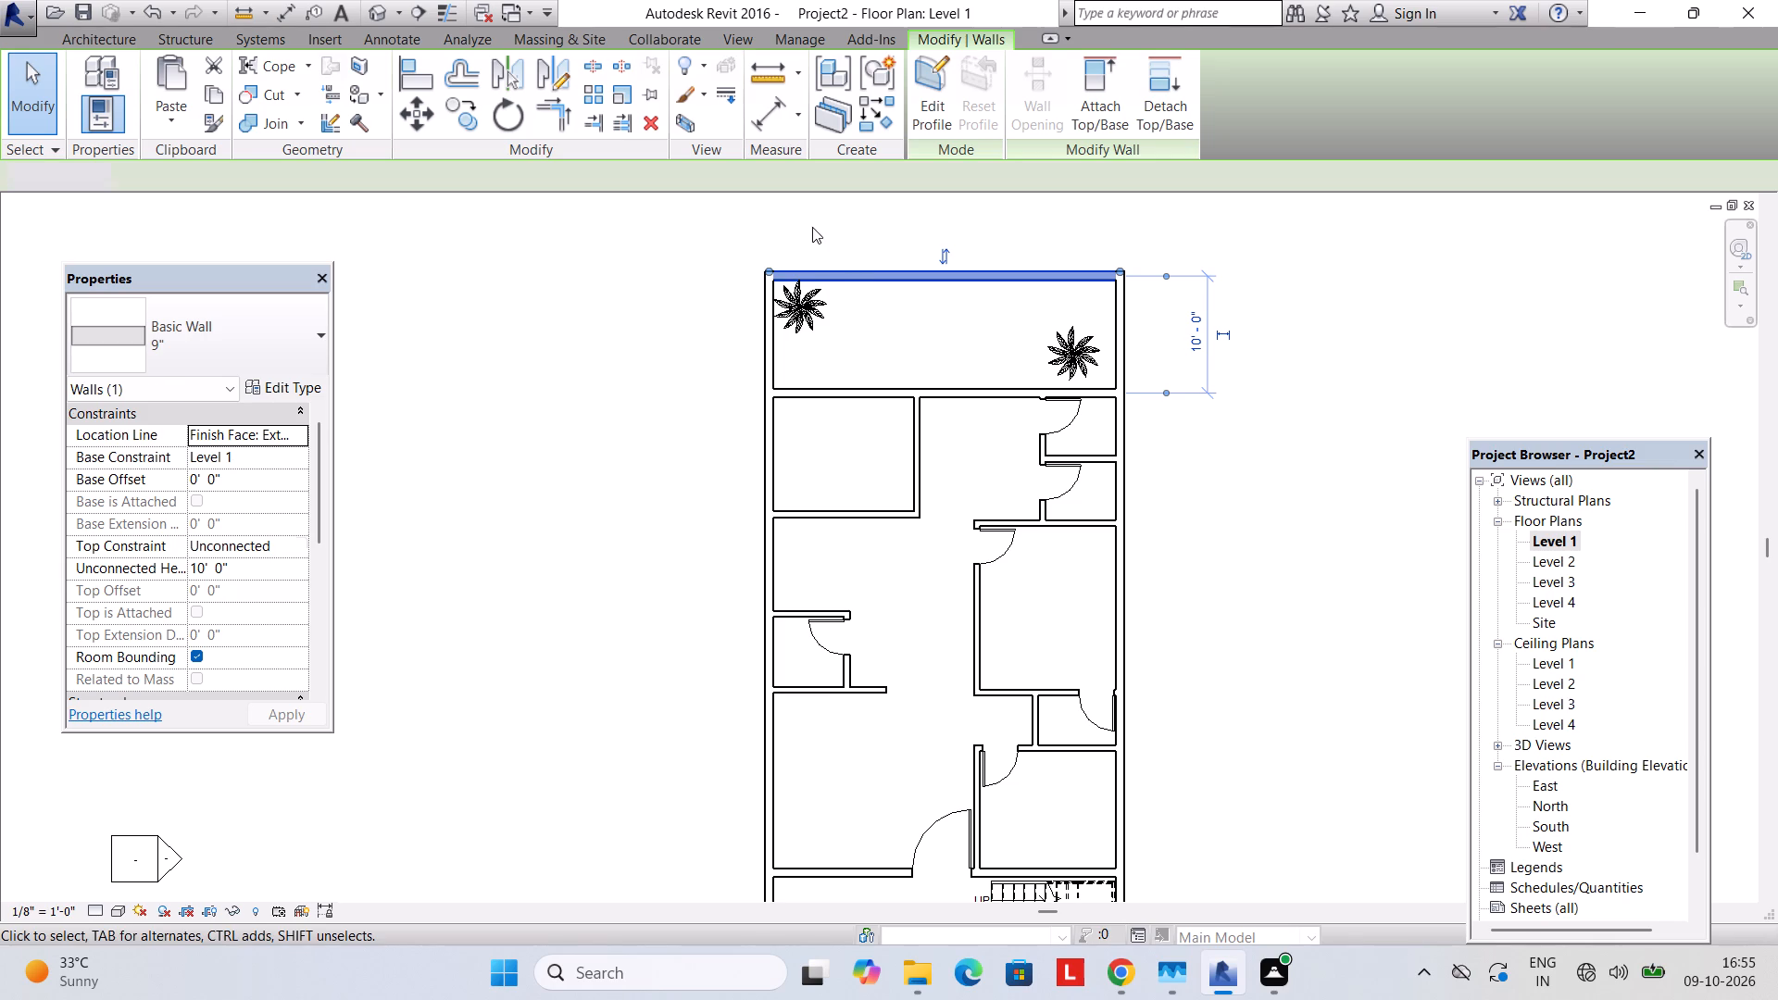
left_click(776, 70)
left_click(769, 270)
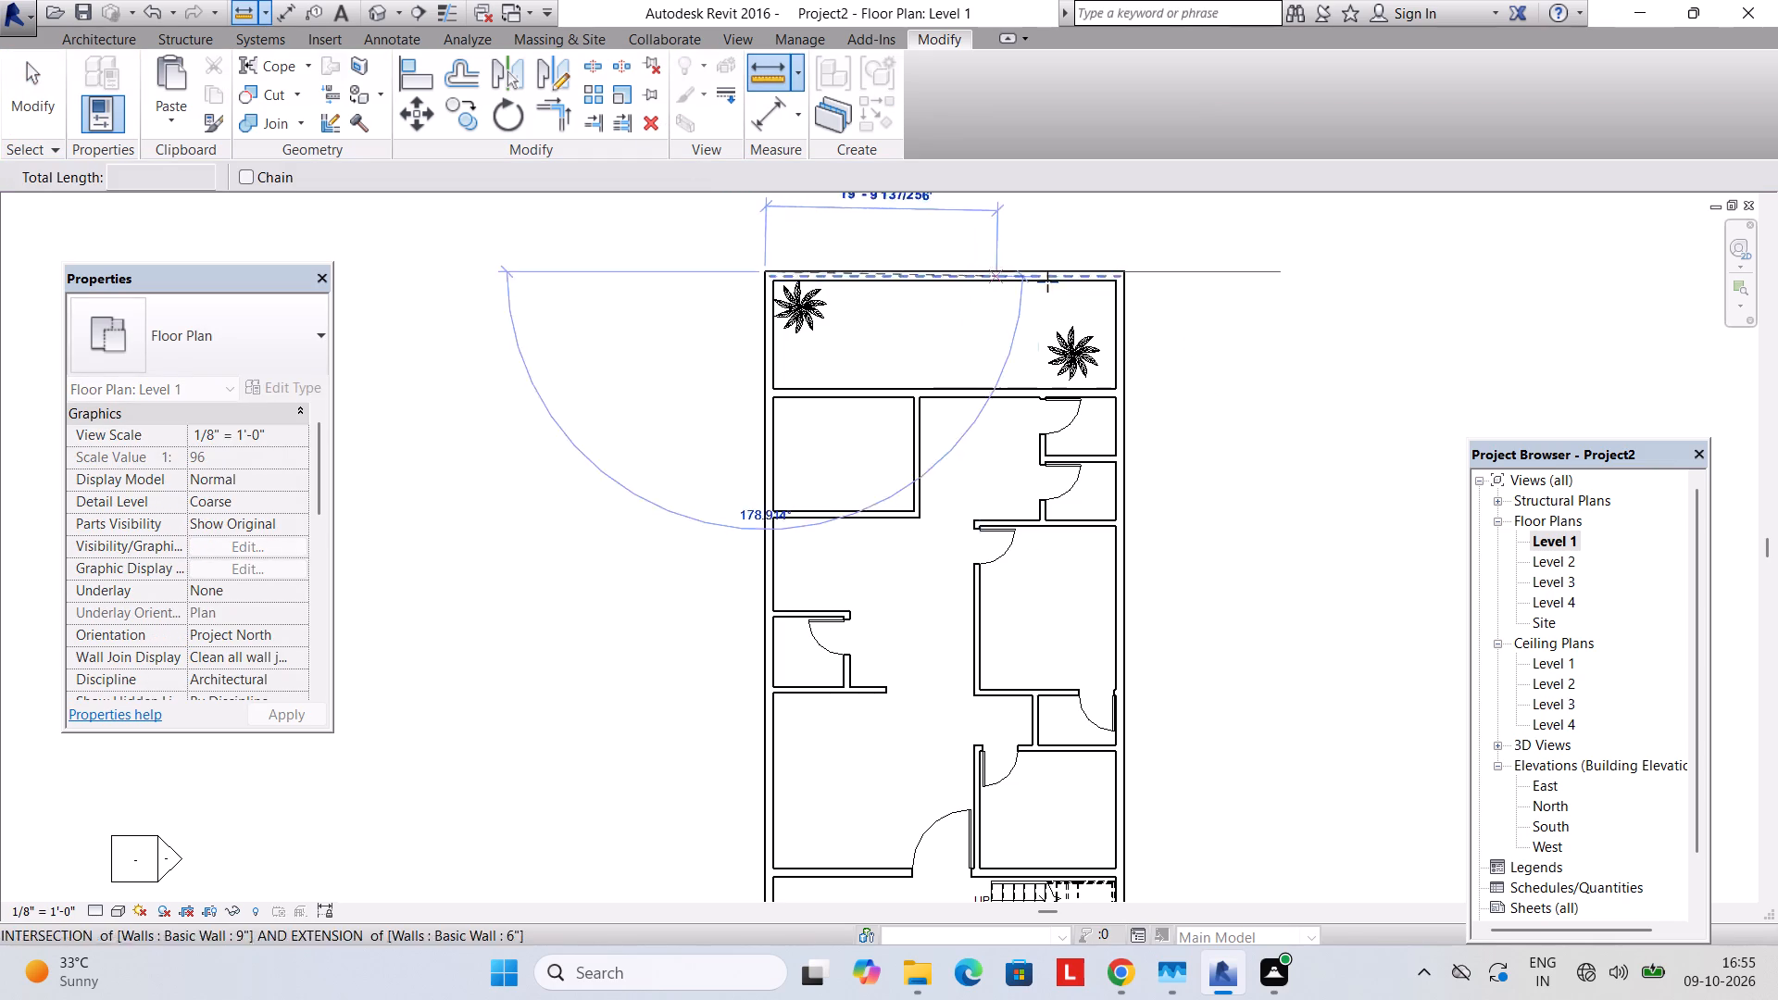
left_click(1126, 269)
scroll(1118, 271, "down", 3)
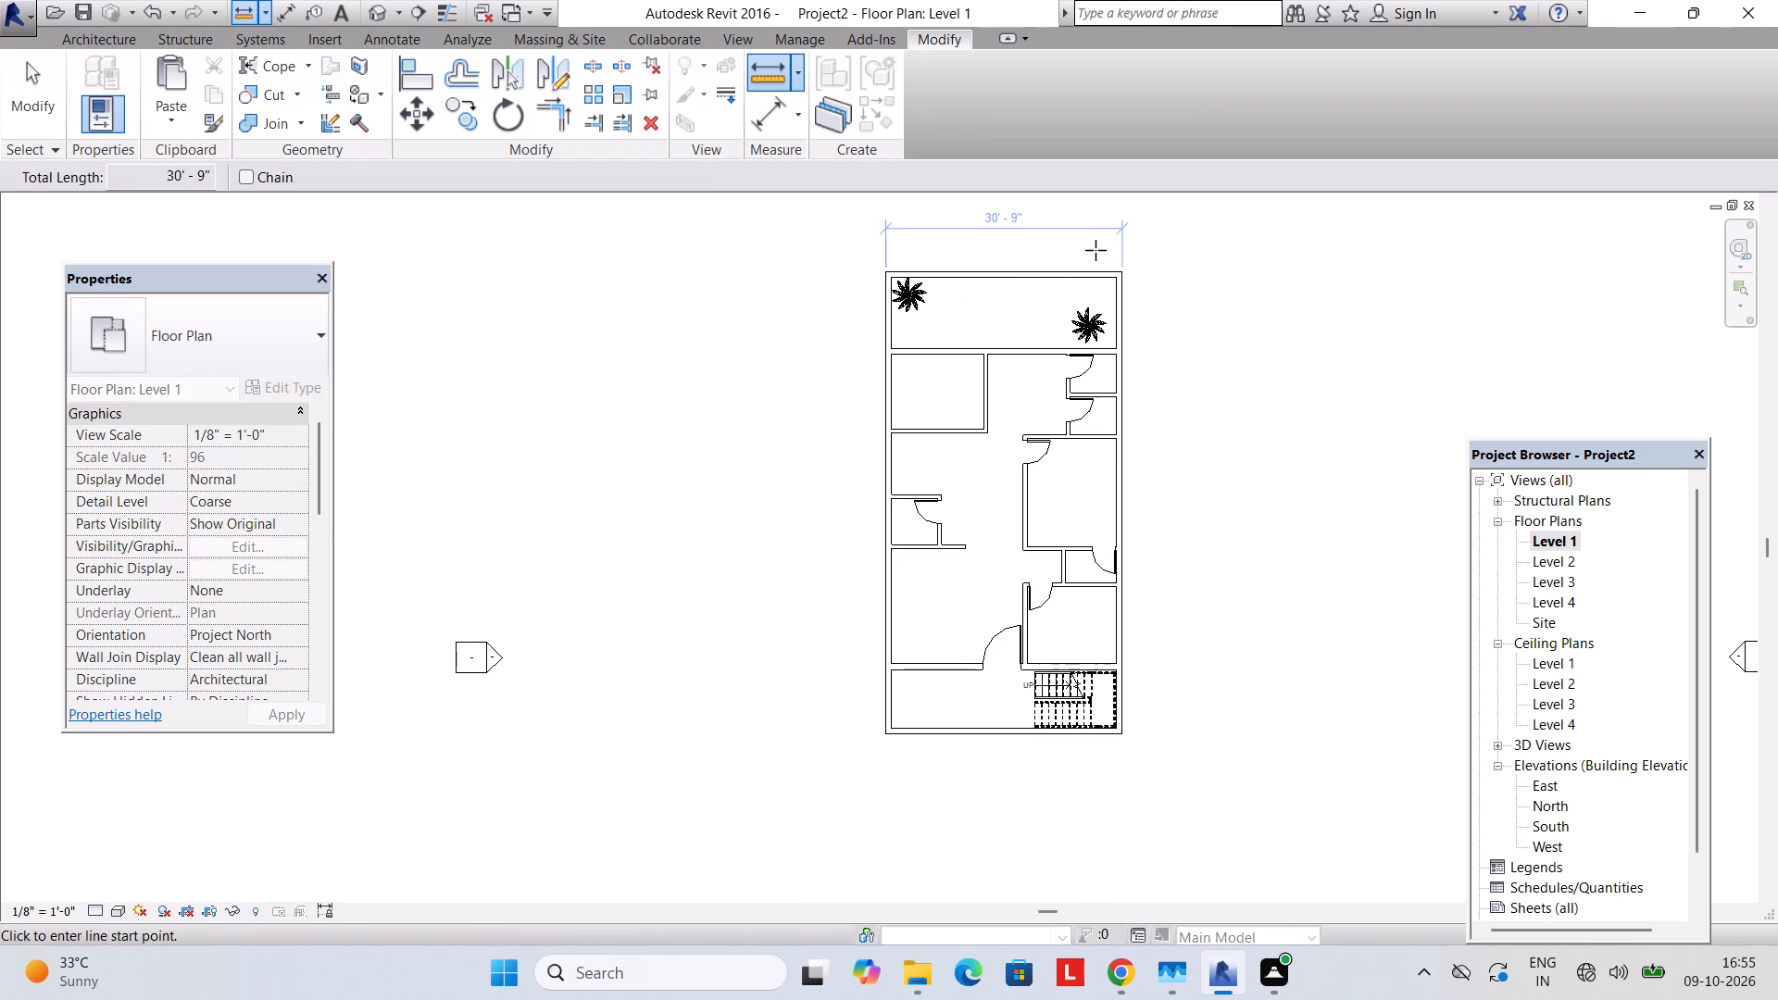
middle_click_drag(1096, 250, 1058, 331)
scroll(1058, 331, "up", 3)
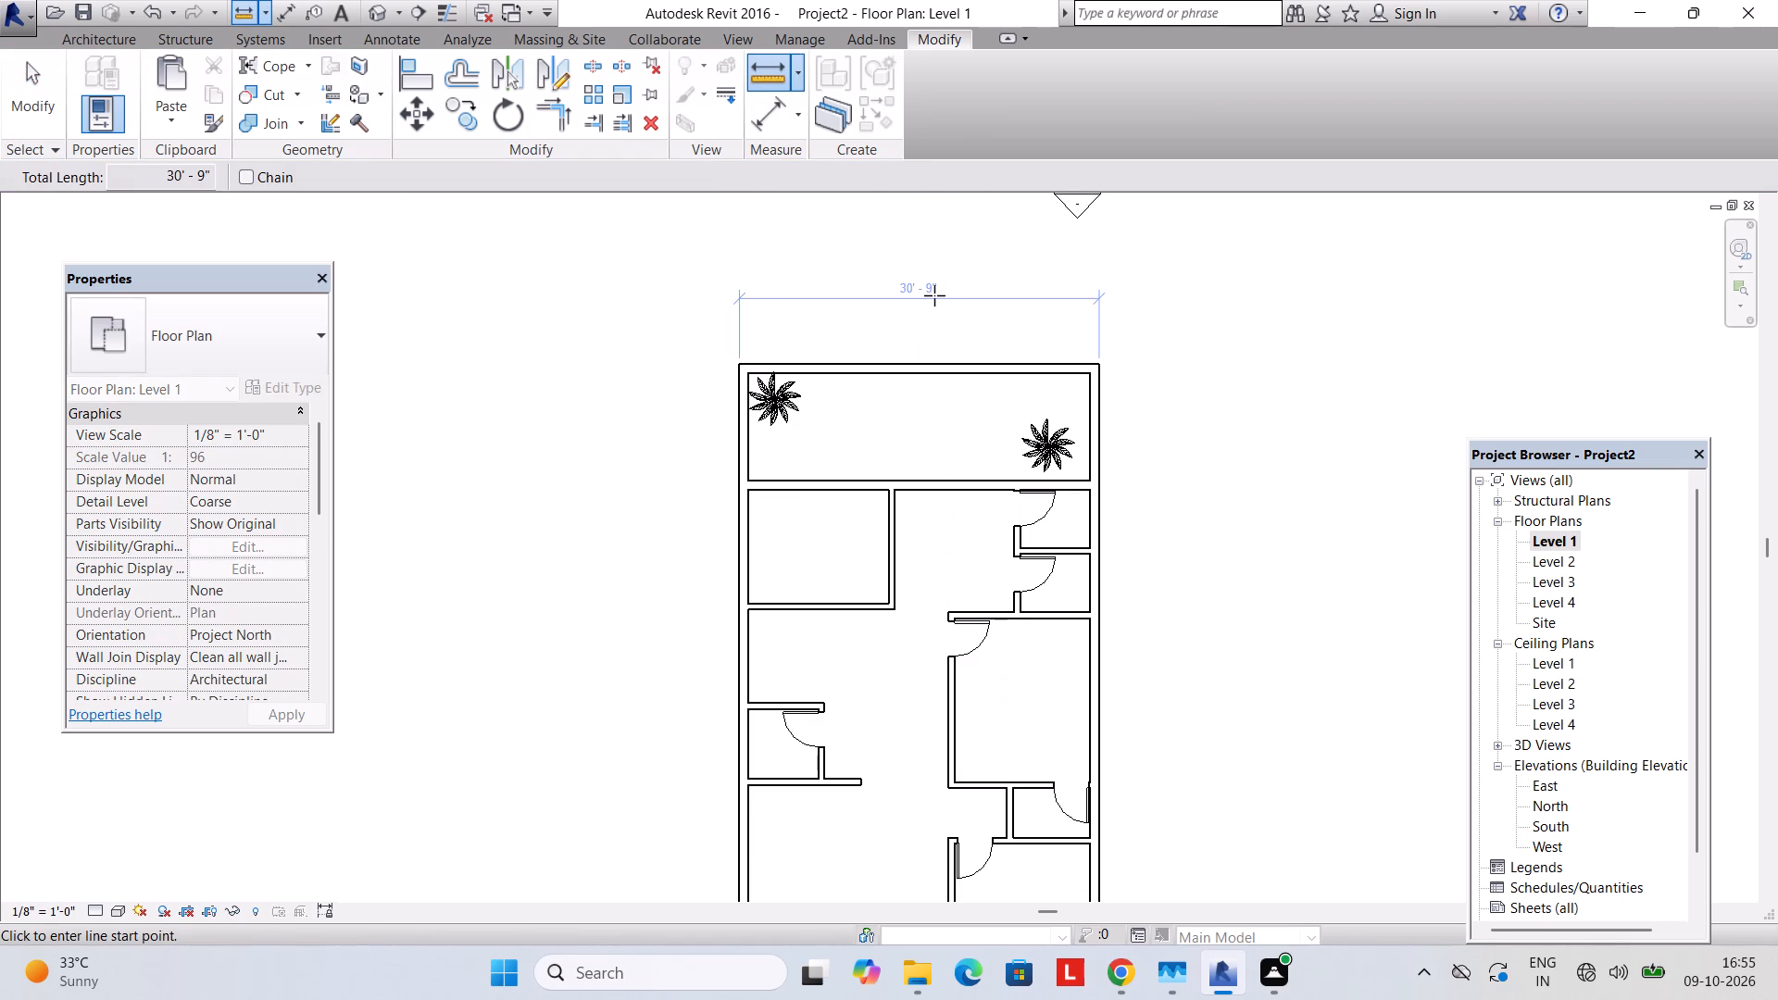
key("Escape")
left_click(730, 360)
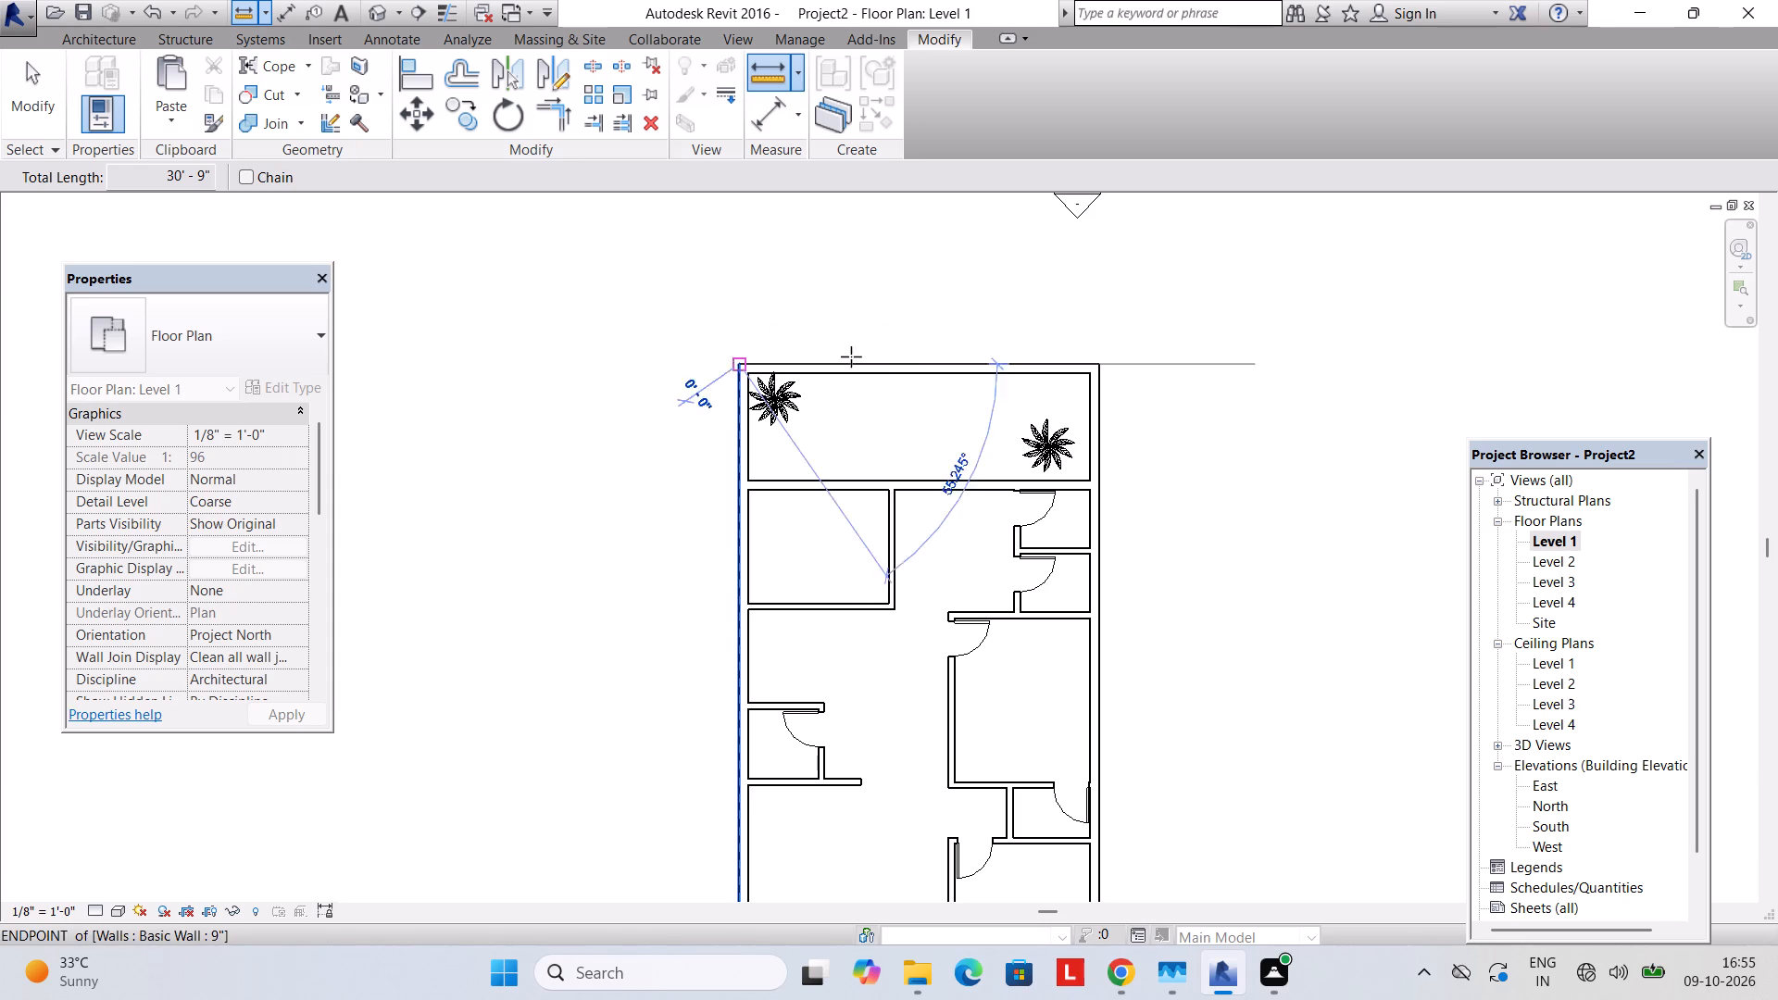
left_click(1096, 356)
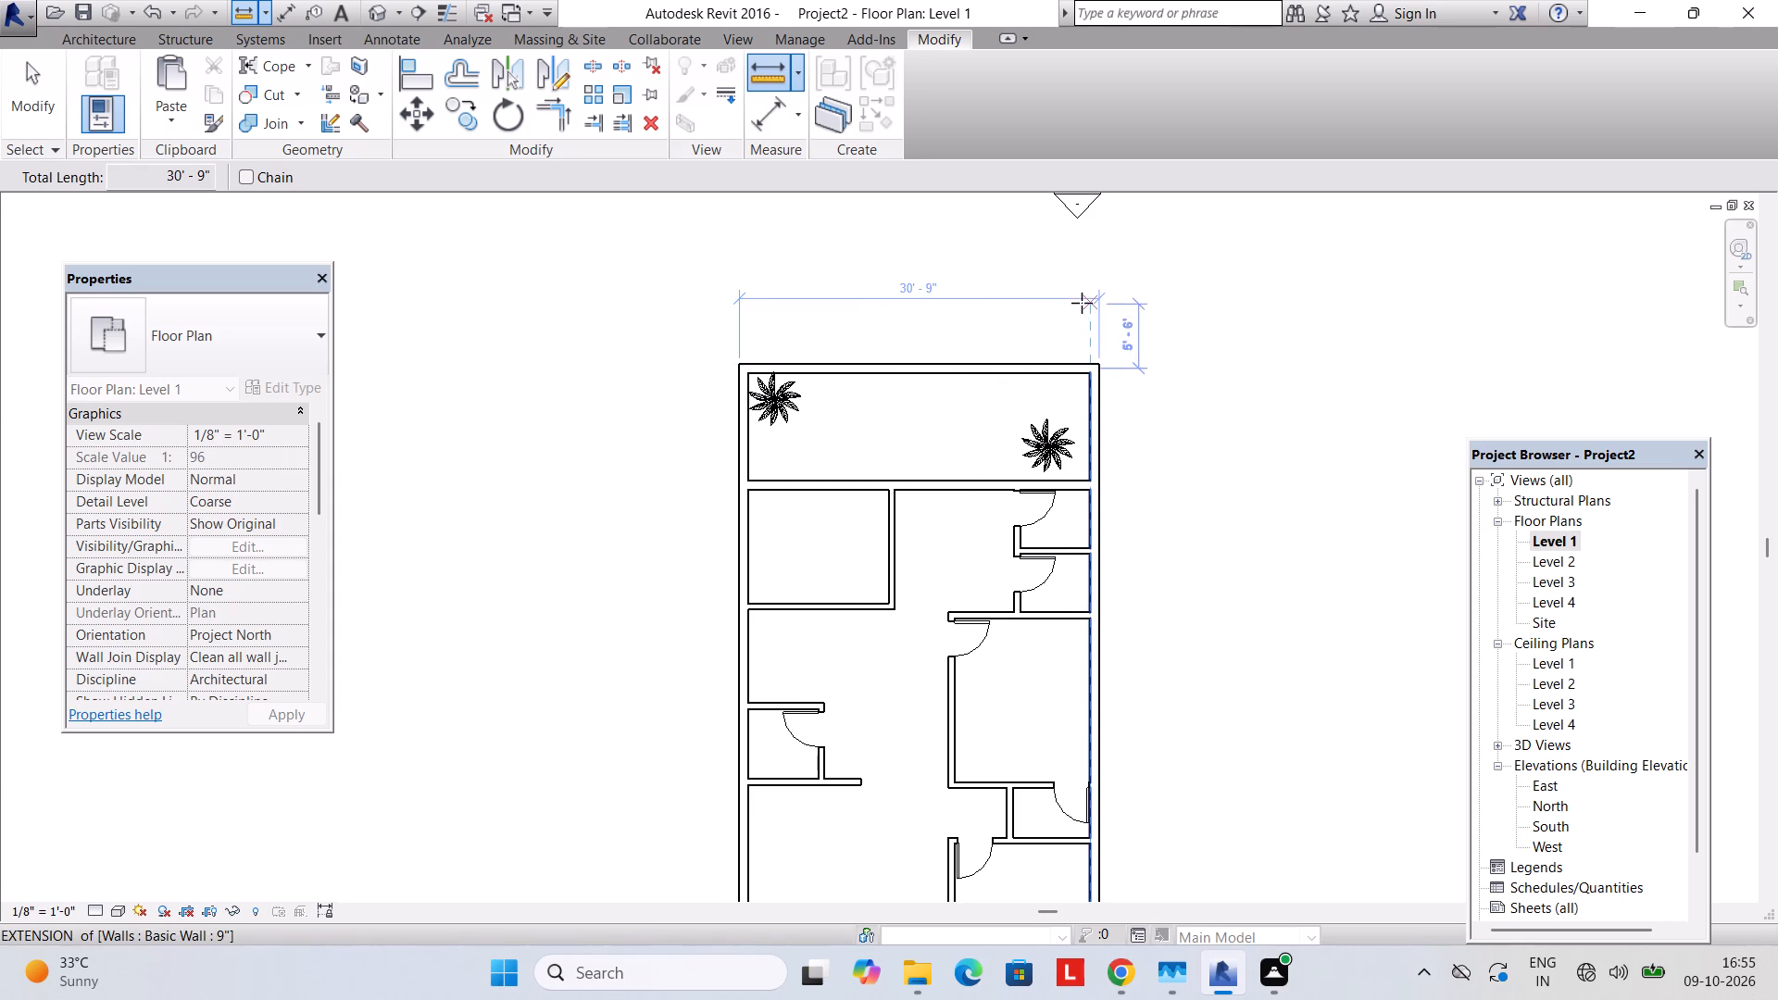
left_click(1071, 297)
key("Escape")
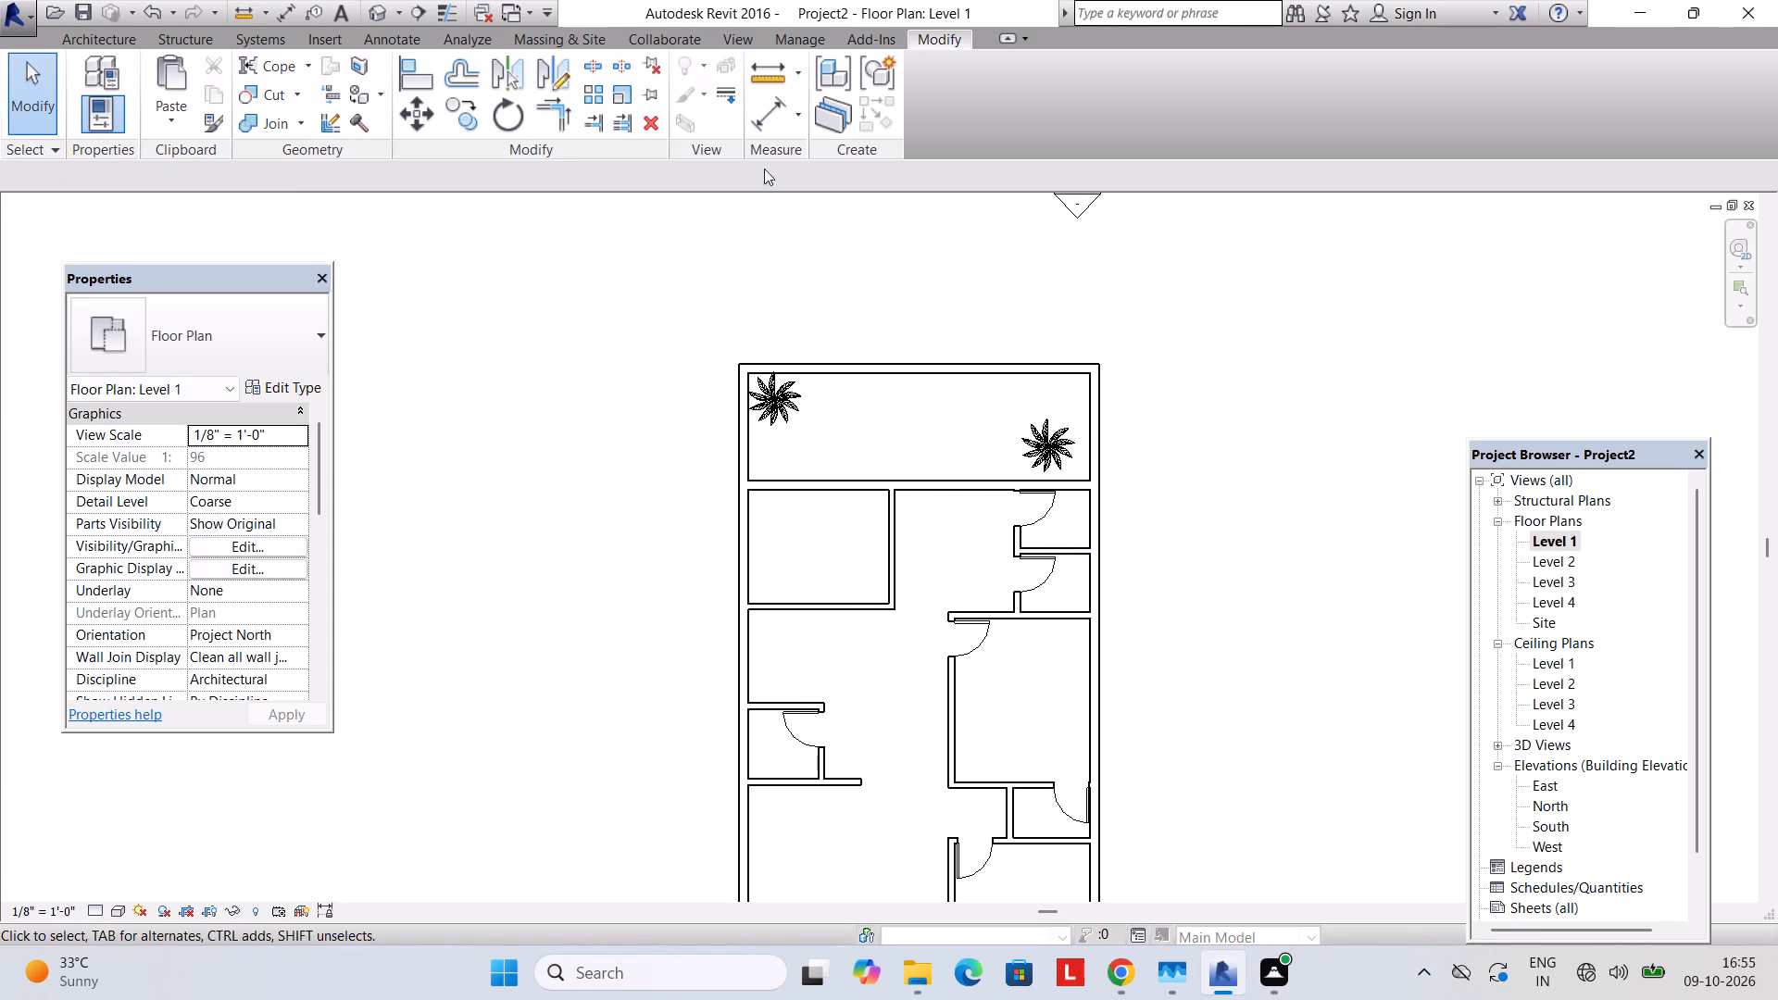
Recheck the north side's overall width by measuring again from the northwest to the northeast outer corner, leaving the Measure tool.
left_click(765, 67)
left_click(740, 362)
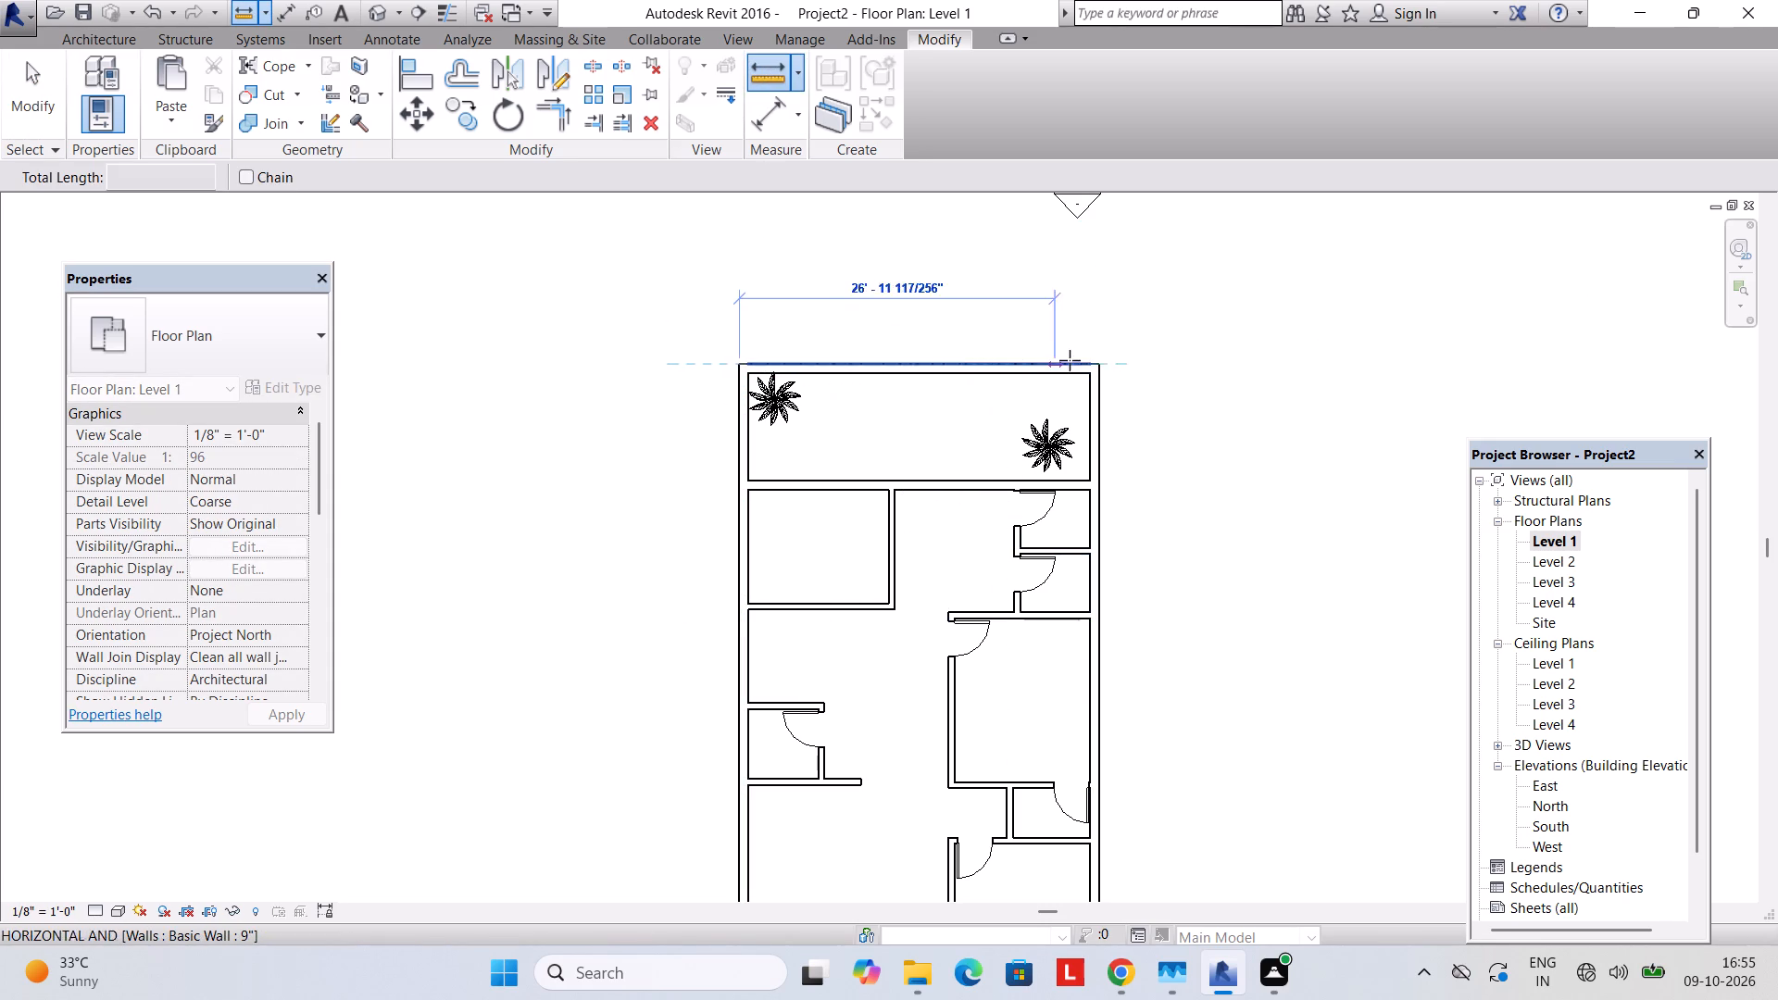
left_click(1095, 360)
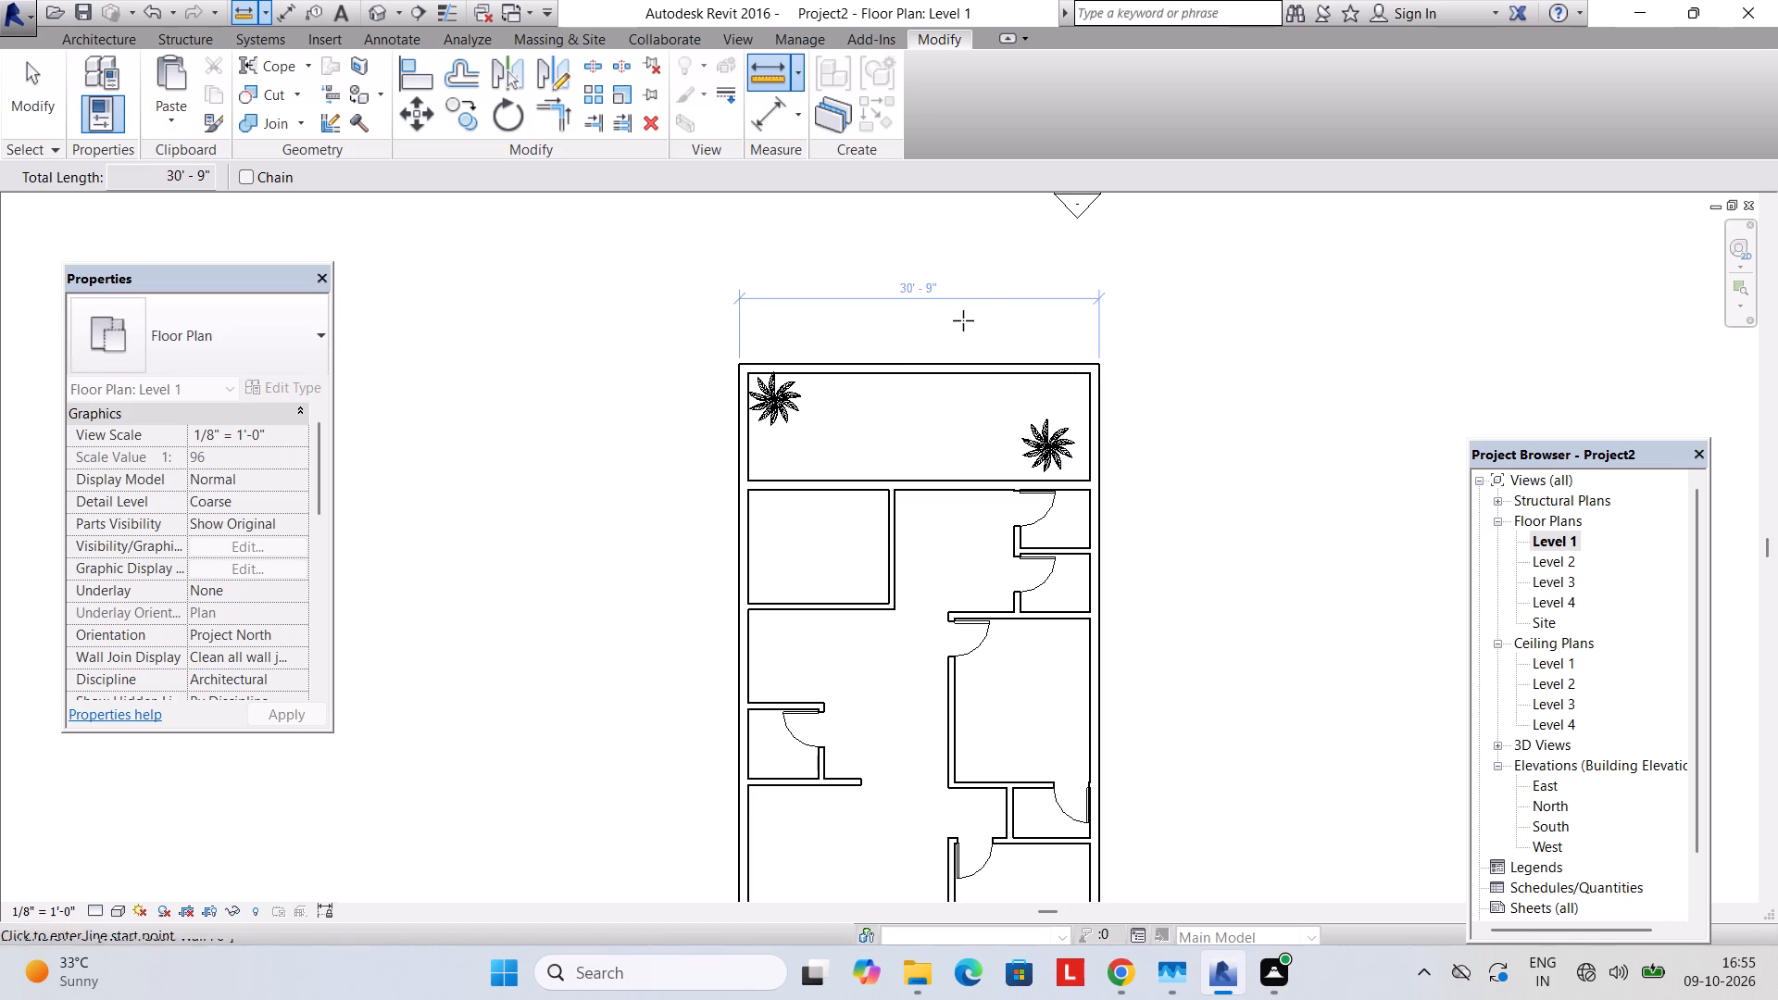
key("space")
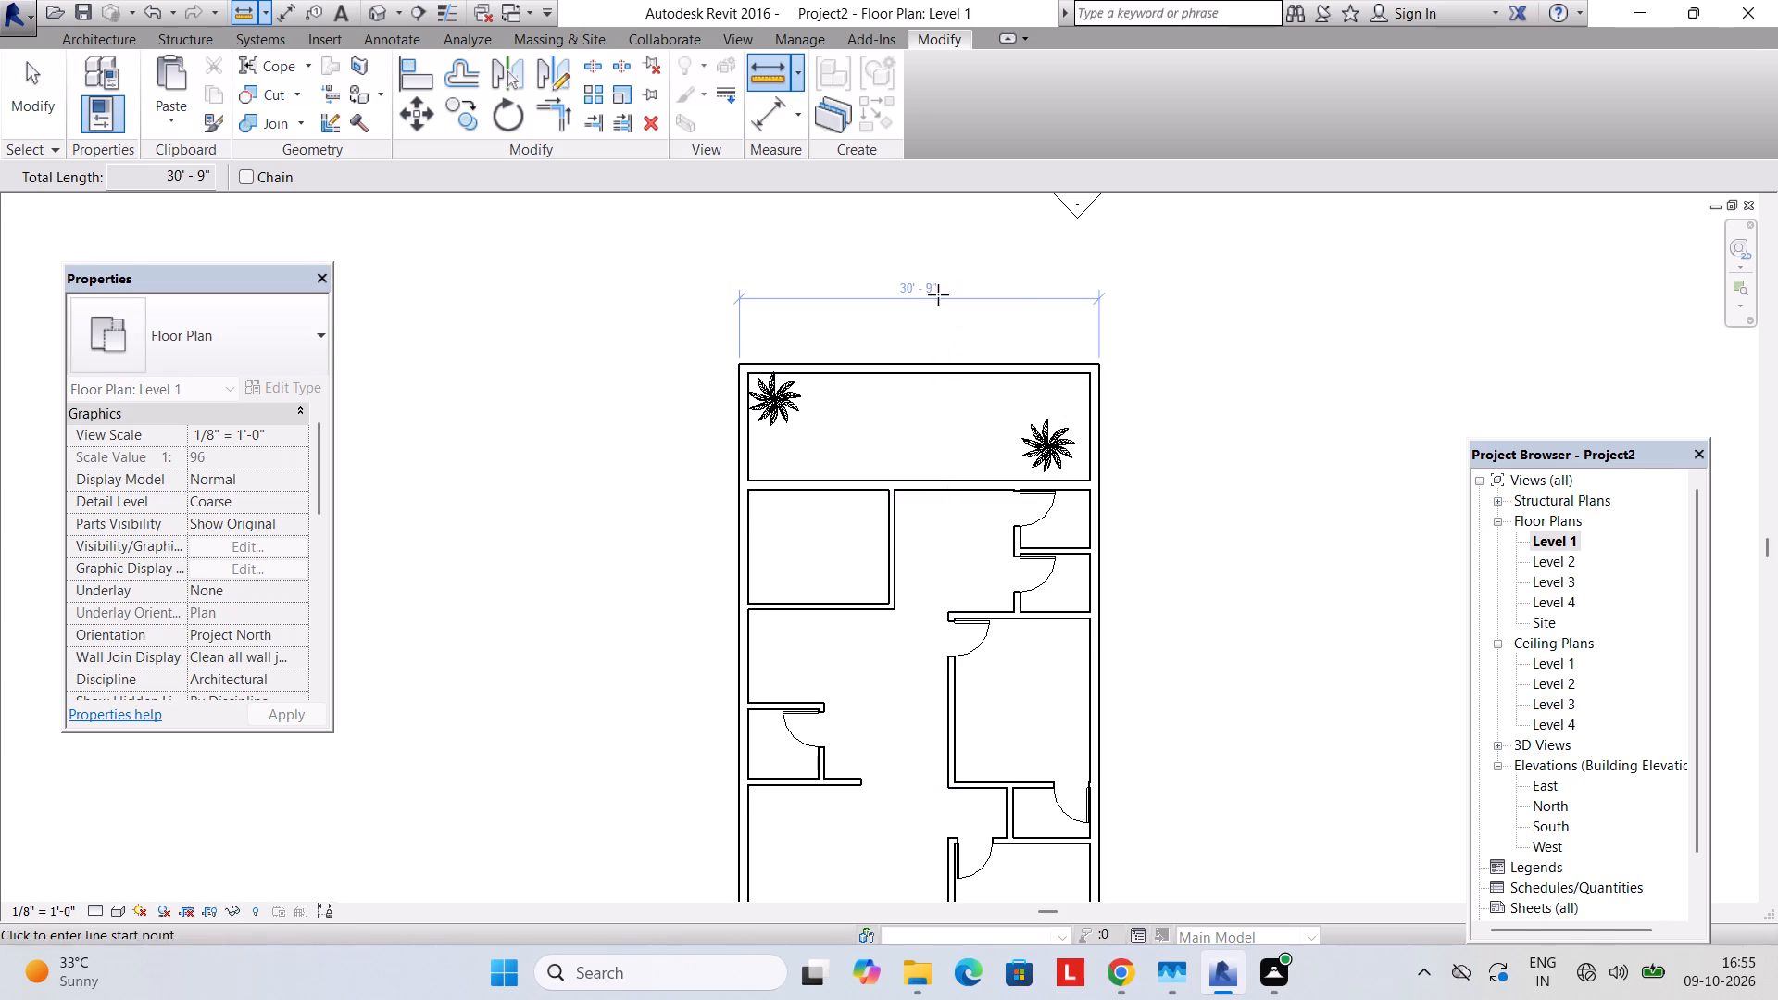
key("Escape")
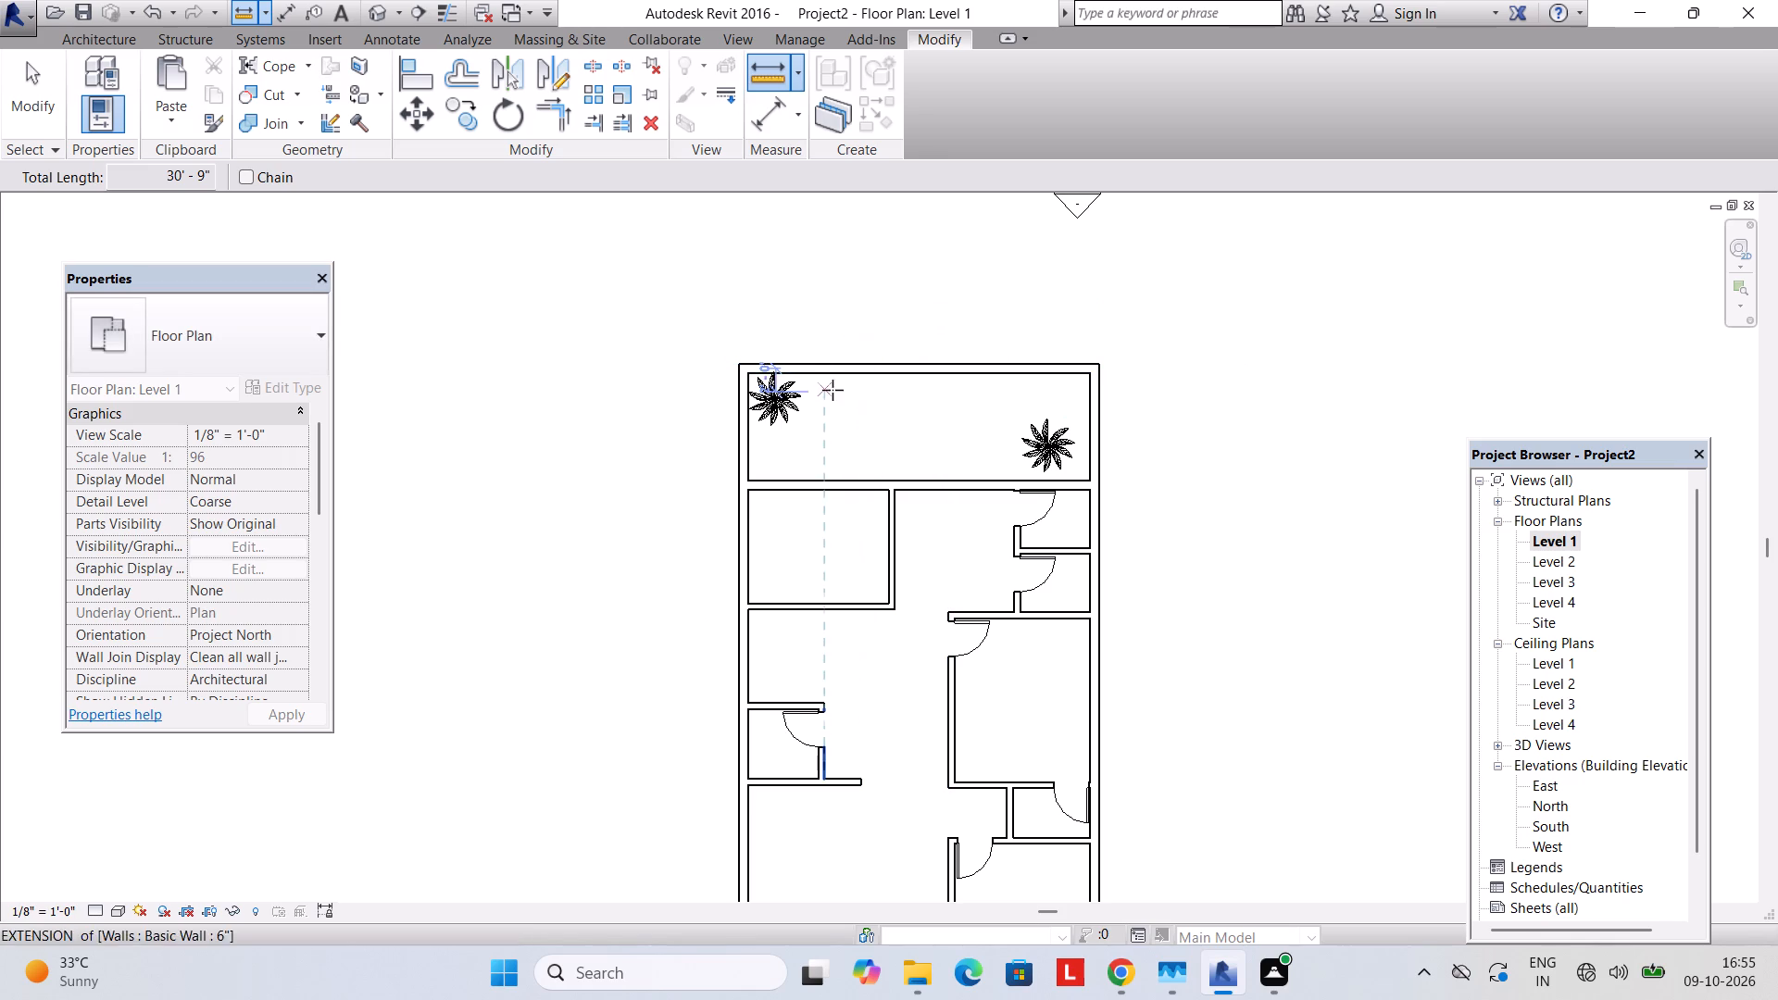
left_click(745, 361)
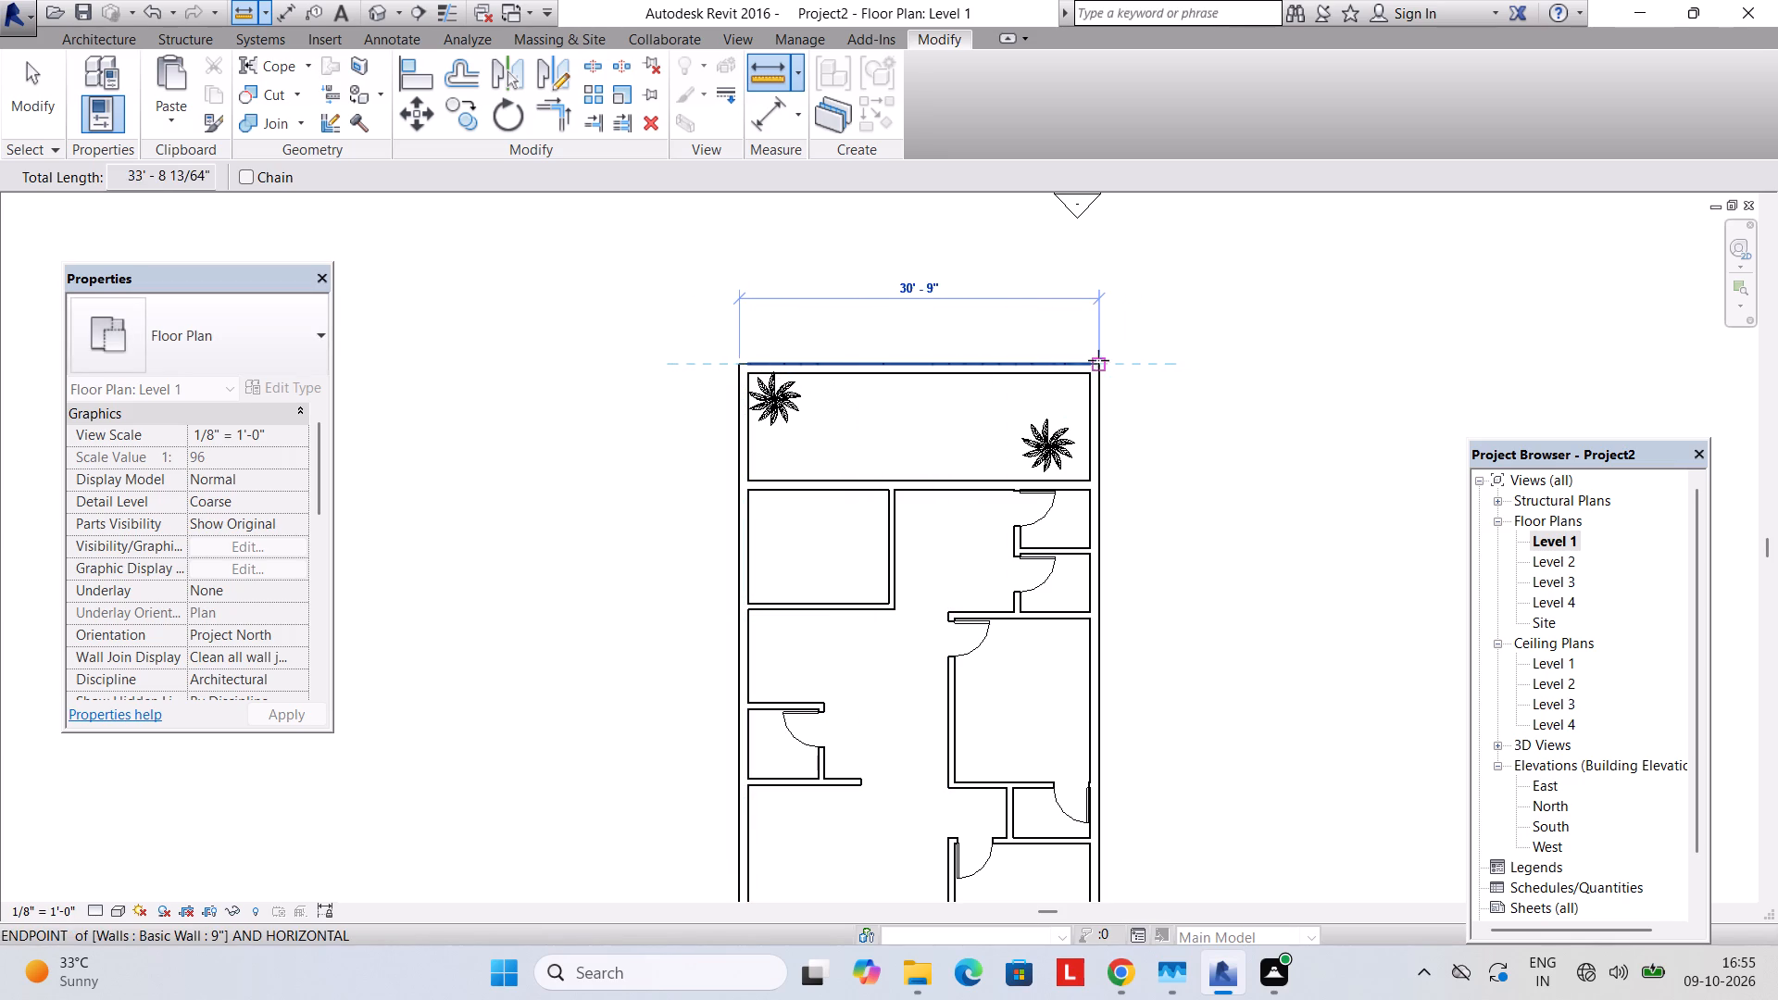
left_click(1100, 360)
double_click(914, 289)
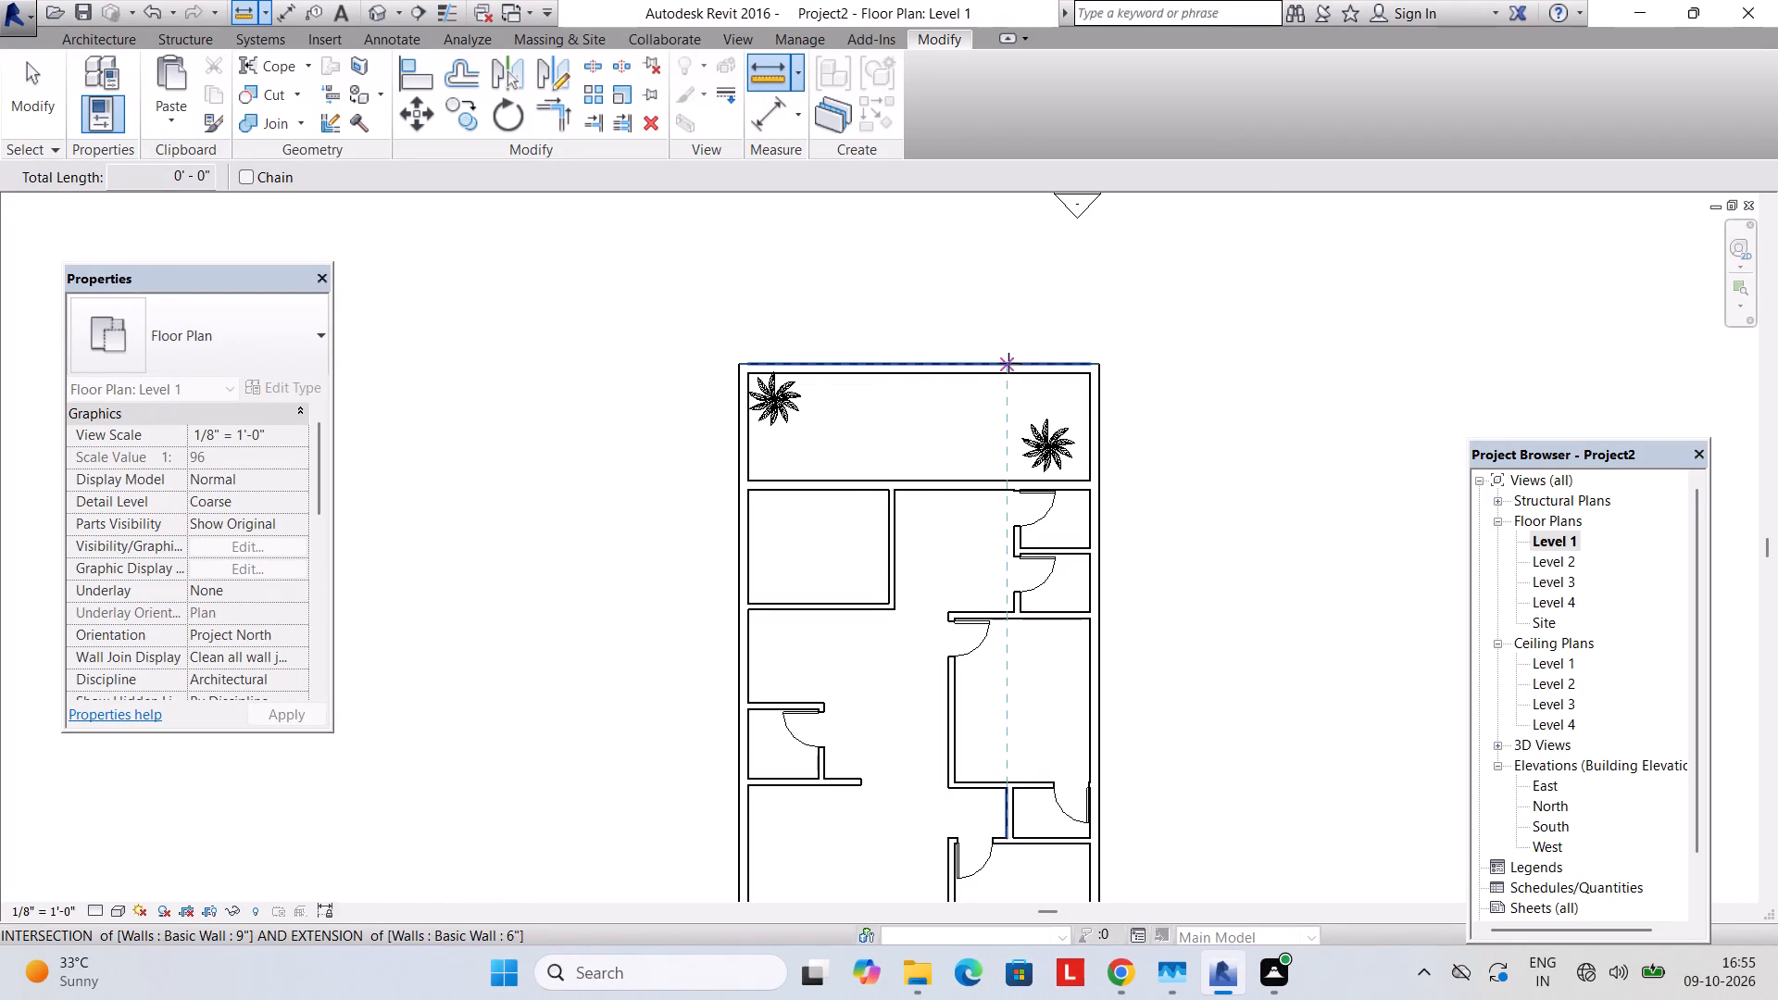
scroll(1008, 361, "down", 2)
middle_click_drag(1015, 396, 1051, 331)
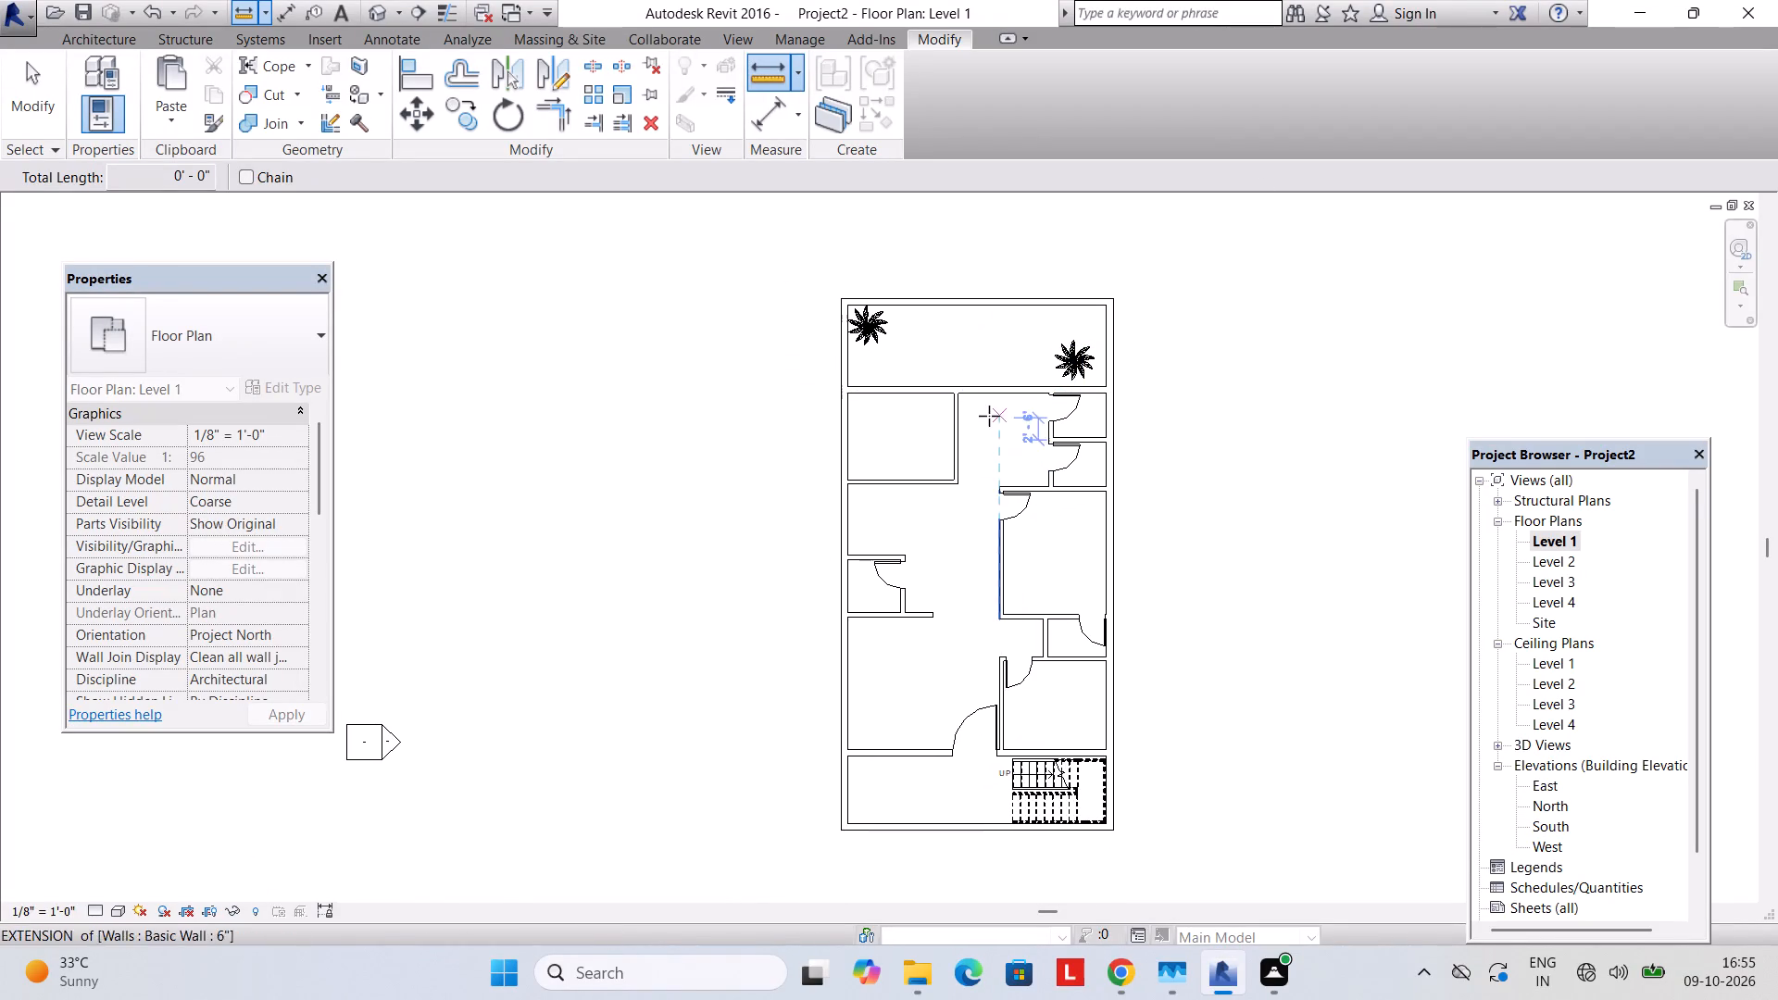
key("Escape")
middle_click_drag(997, 446, 984, 479)
key("Escape")
key("Escape")
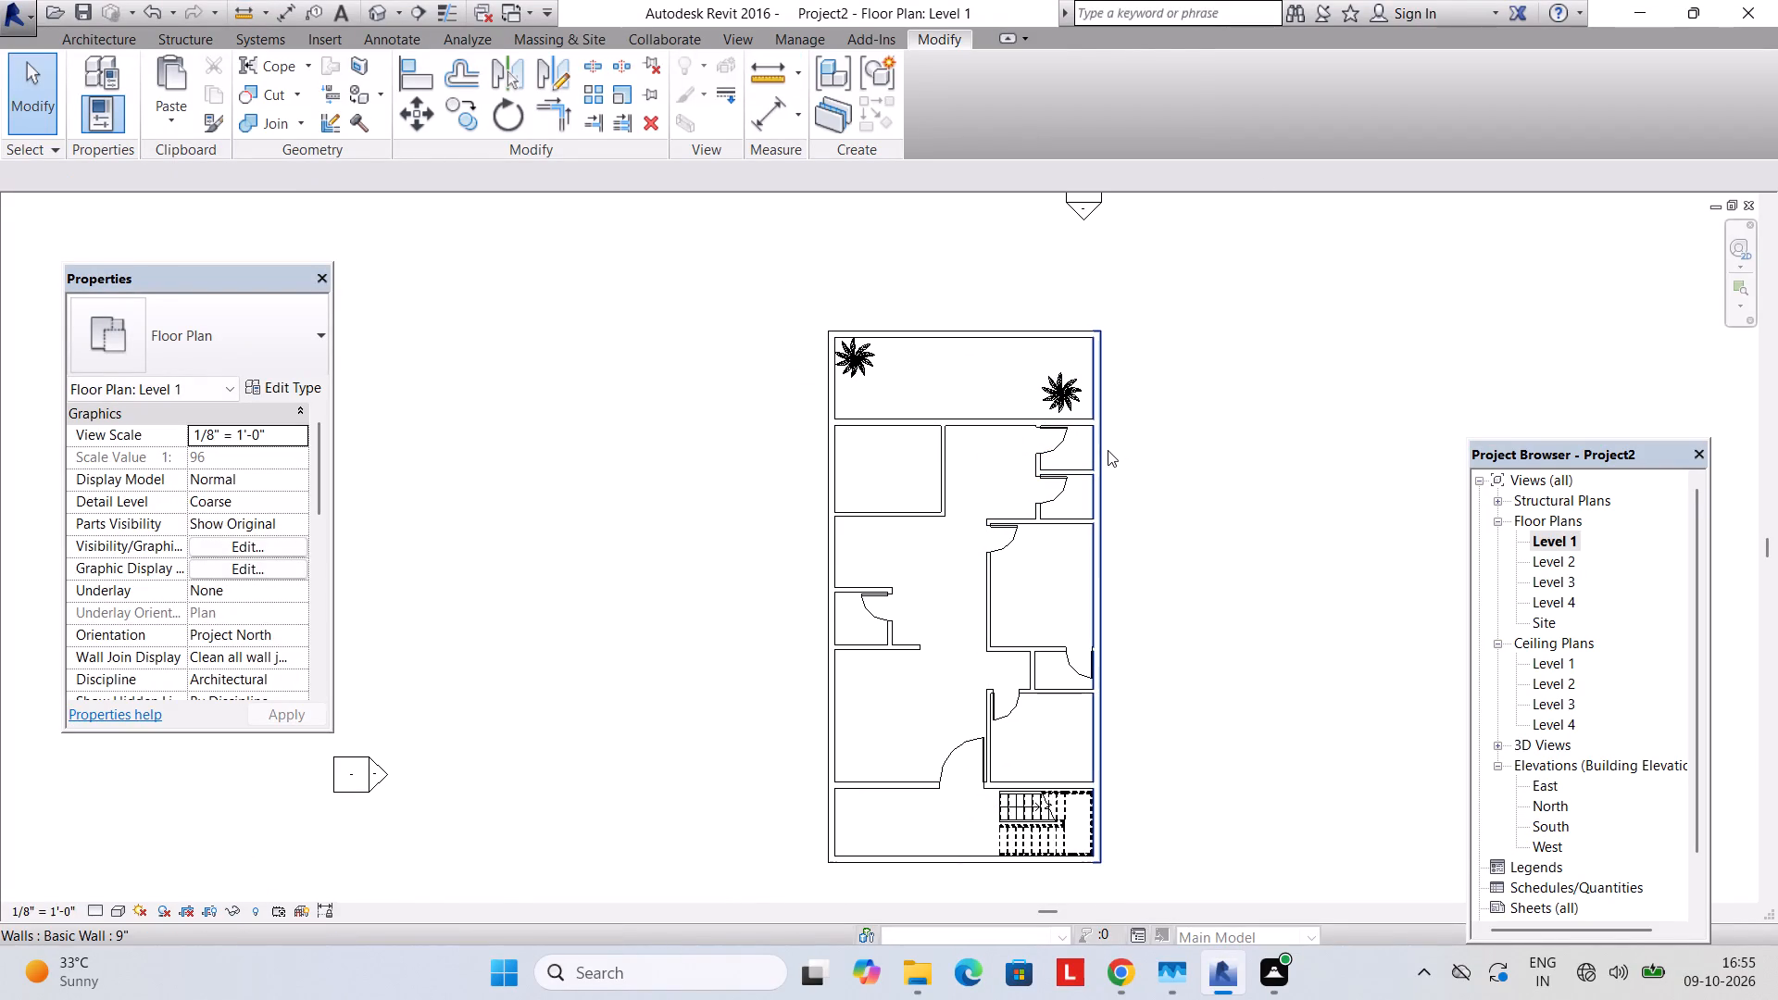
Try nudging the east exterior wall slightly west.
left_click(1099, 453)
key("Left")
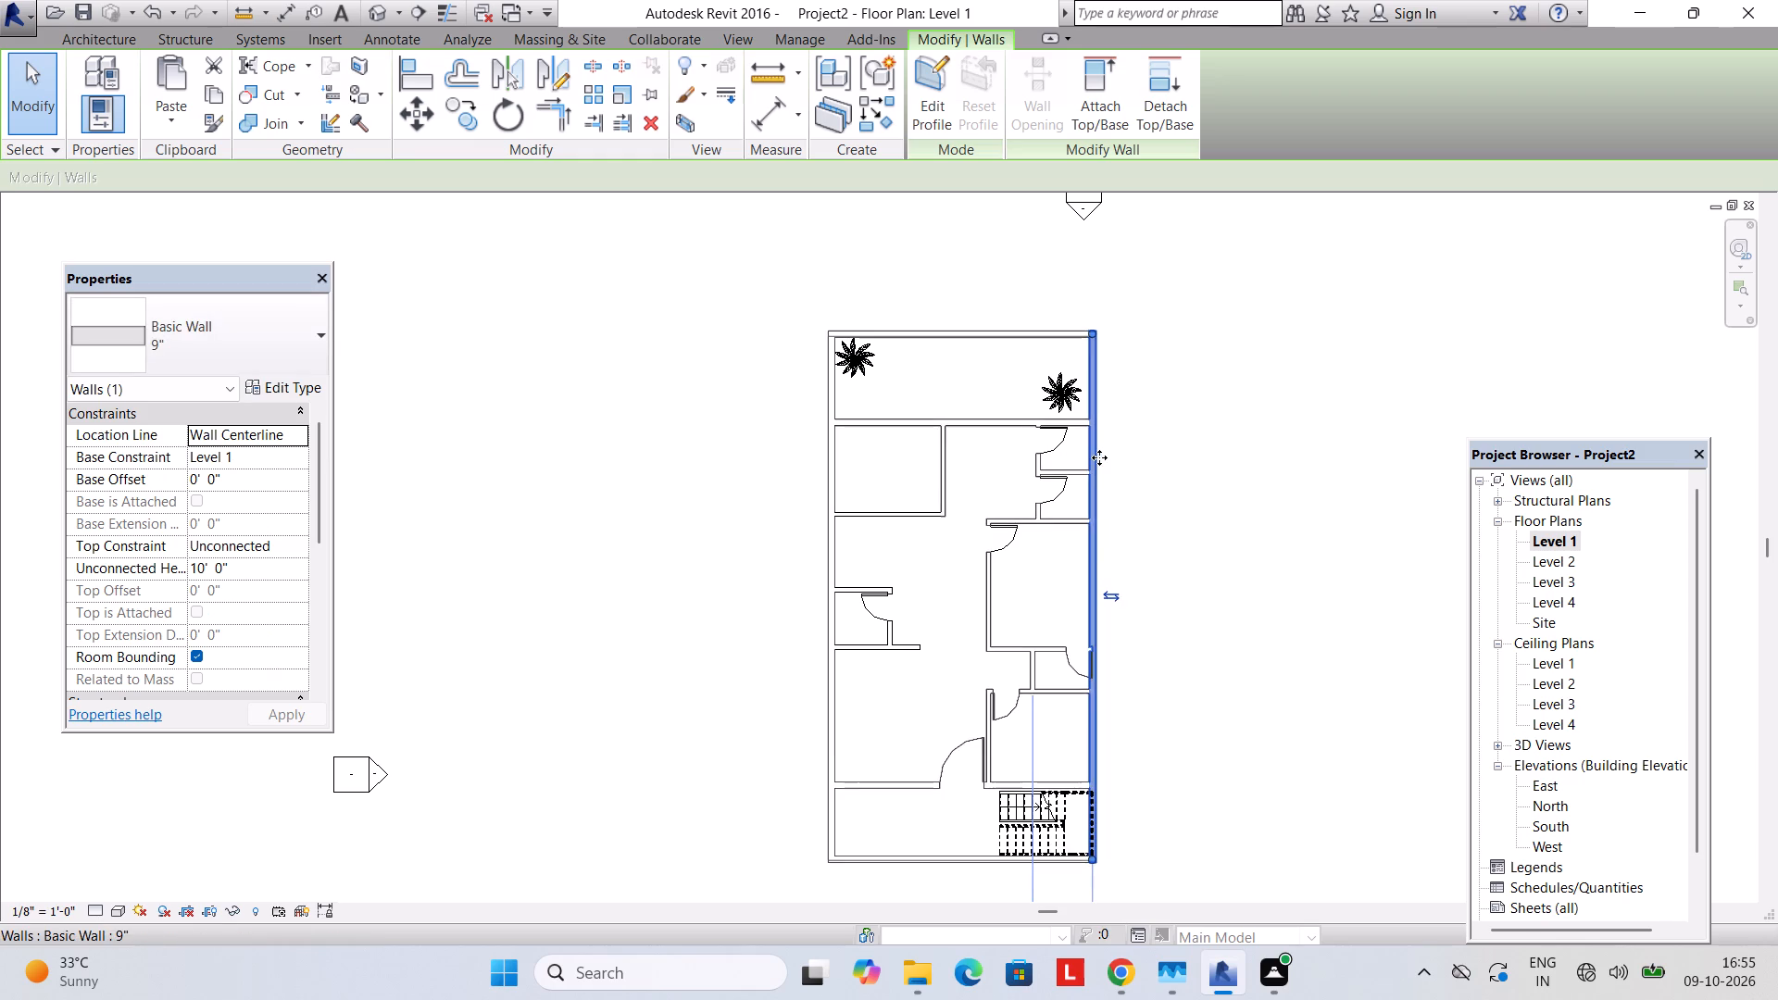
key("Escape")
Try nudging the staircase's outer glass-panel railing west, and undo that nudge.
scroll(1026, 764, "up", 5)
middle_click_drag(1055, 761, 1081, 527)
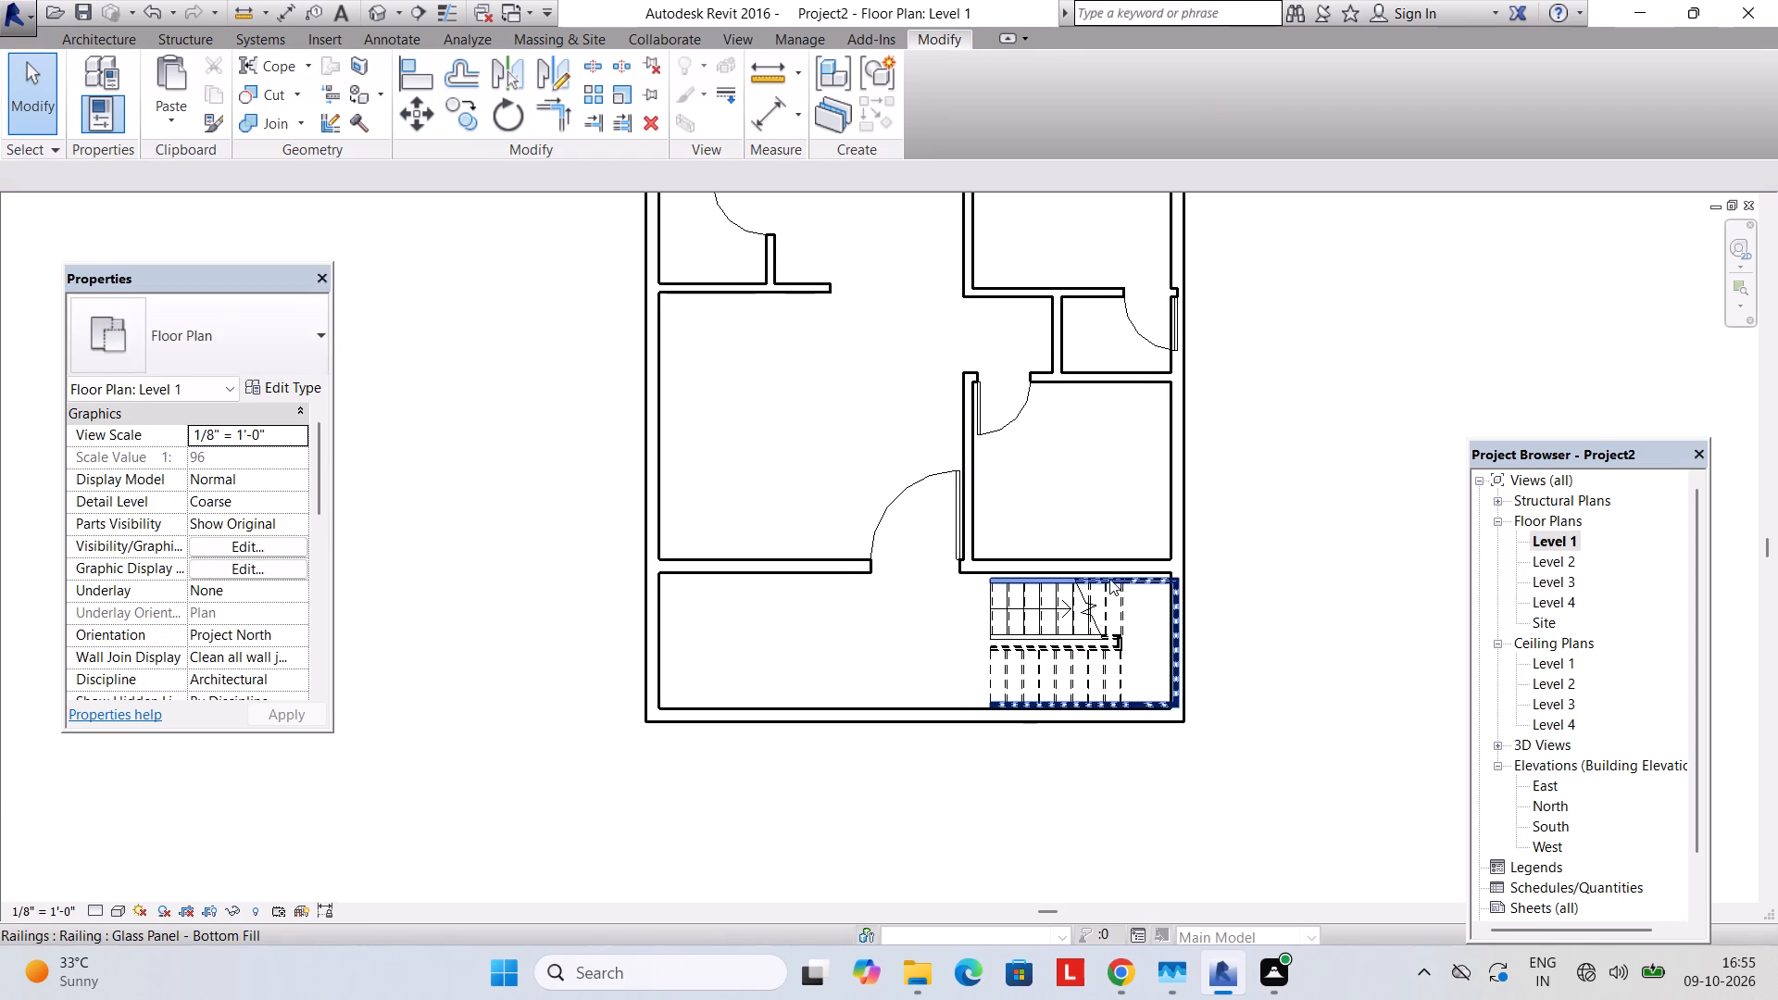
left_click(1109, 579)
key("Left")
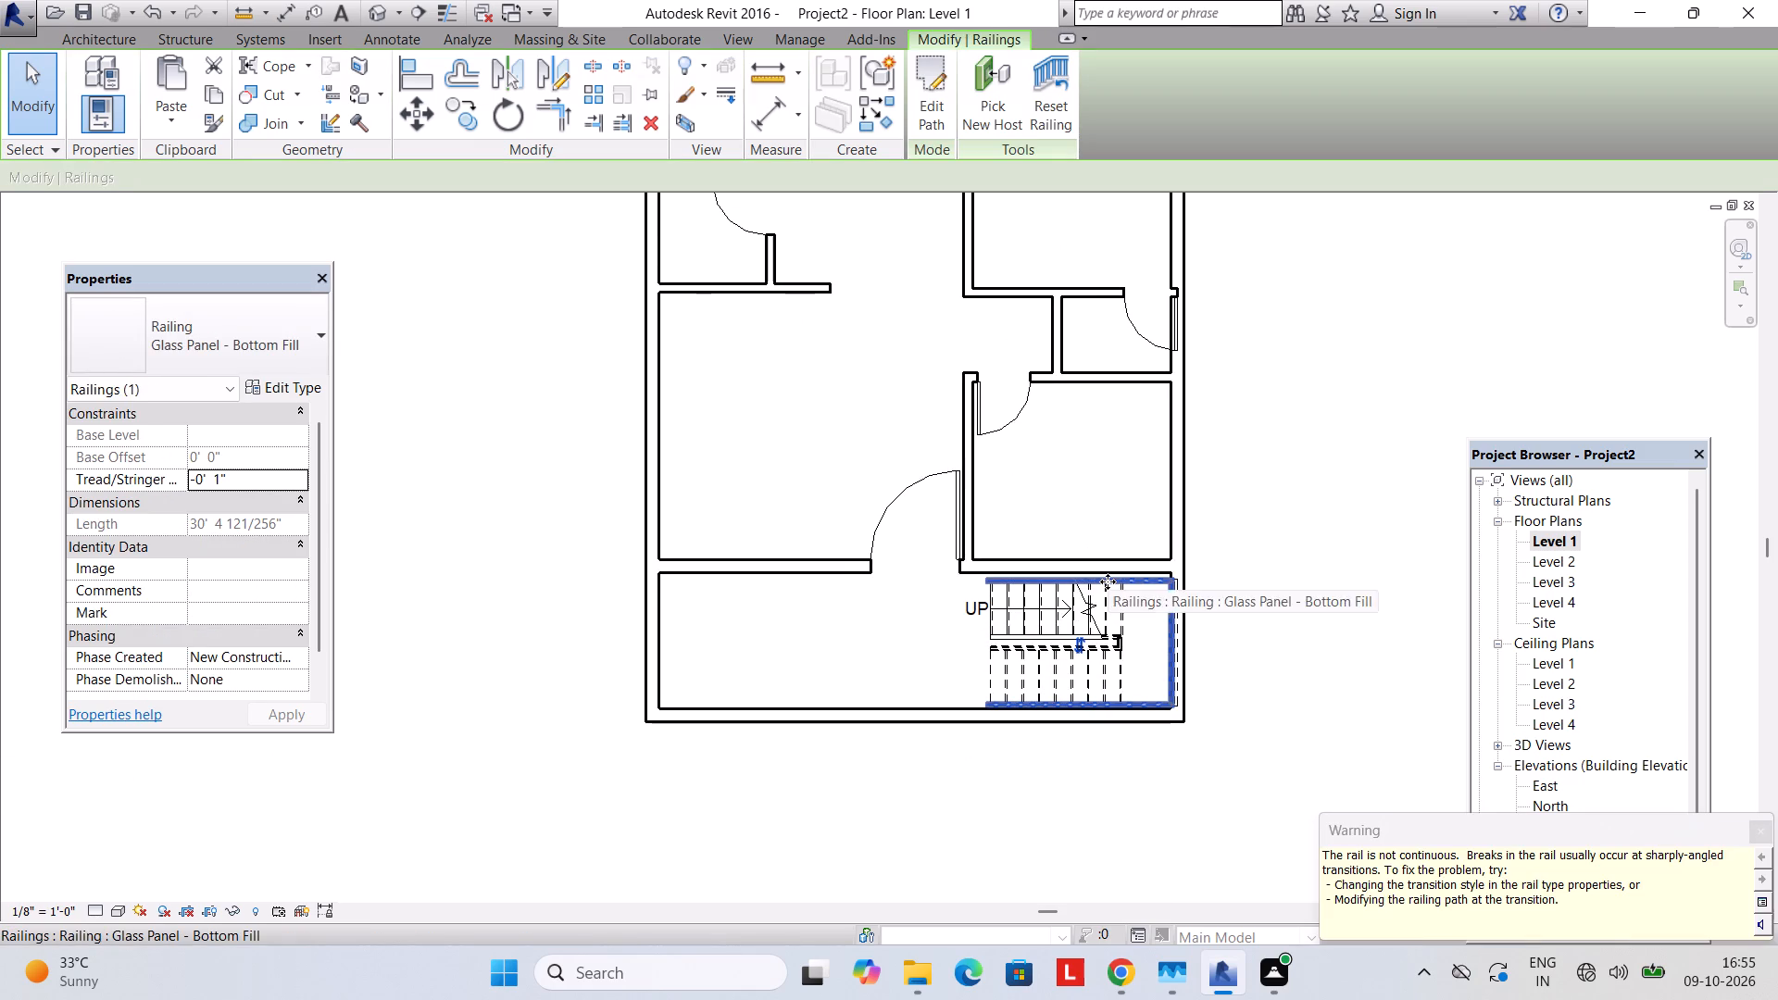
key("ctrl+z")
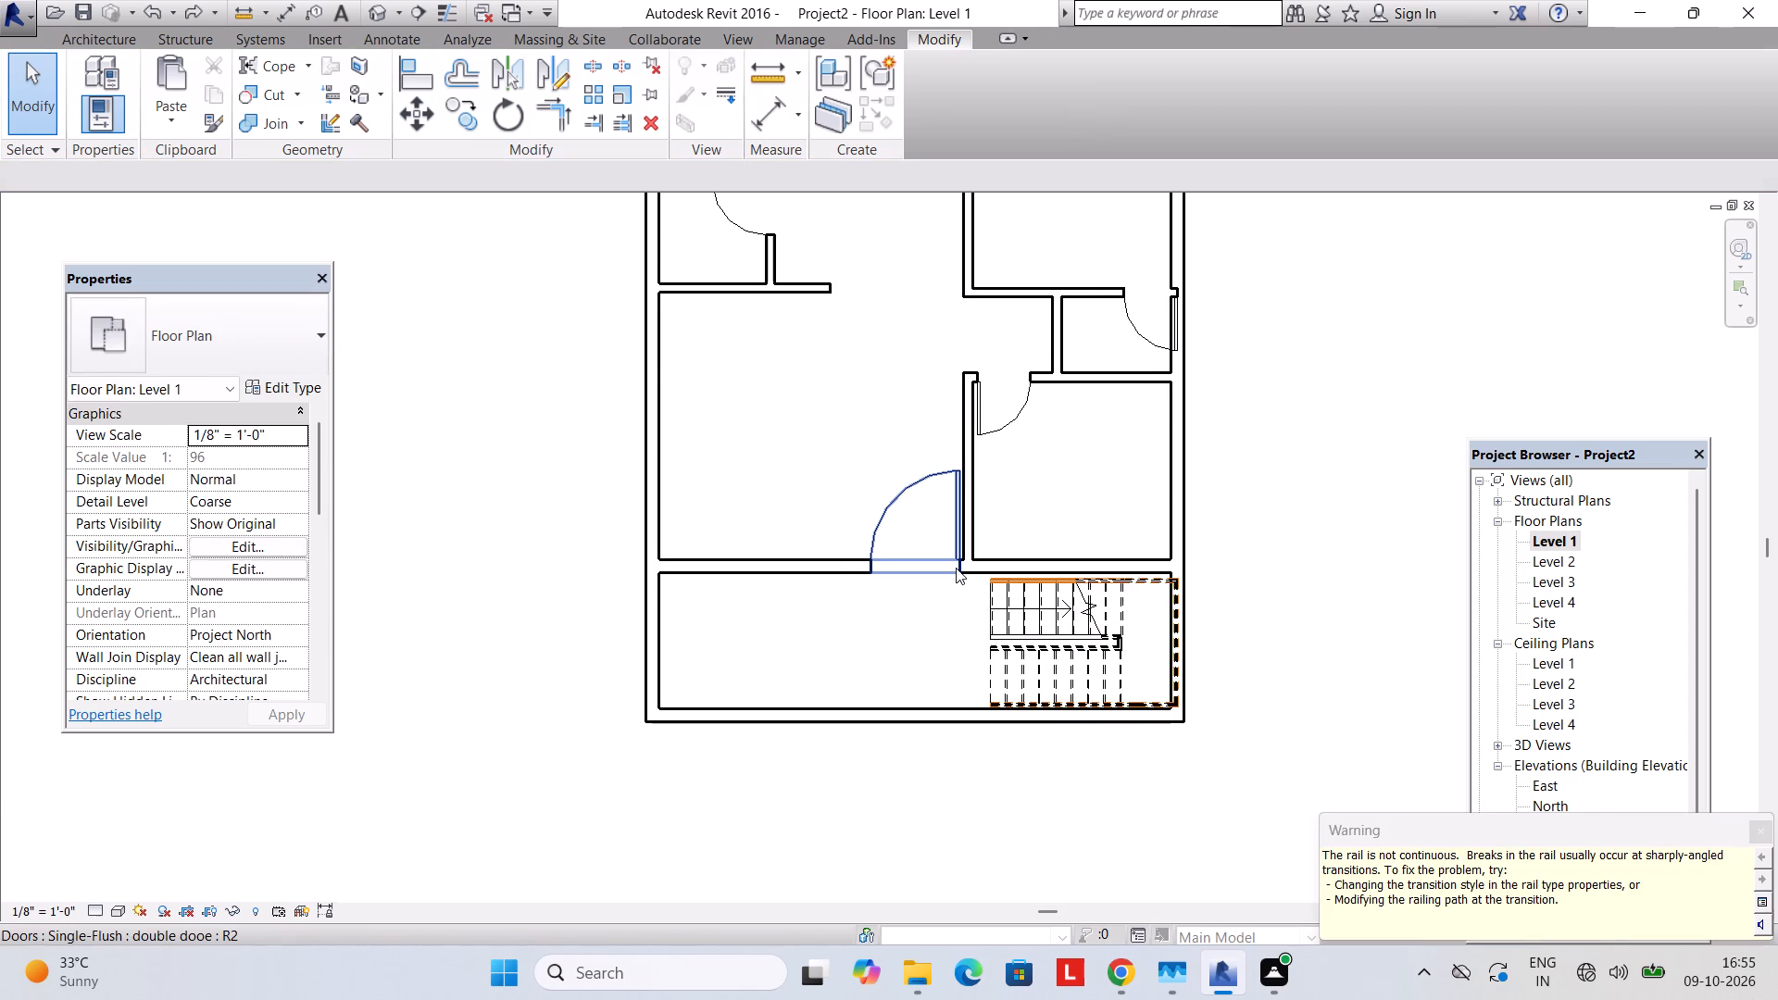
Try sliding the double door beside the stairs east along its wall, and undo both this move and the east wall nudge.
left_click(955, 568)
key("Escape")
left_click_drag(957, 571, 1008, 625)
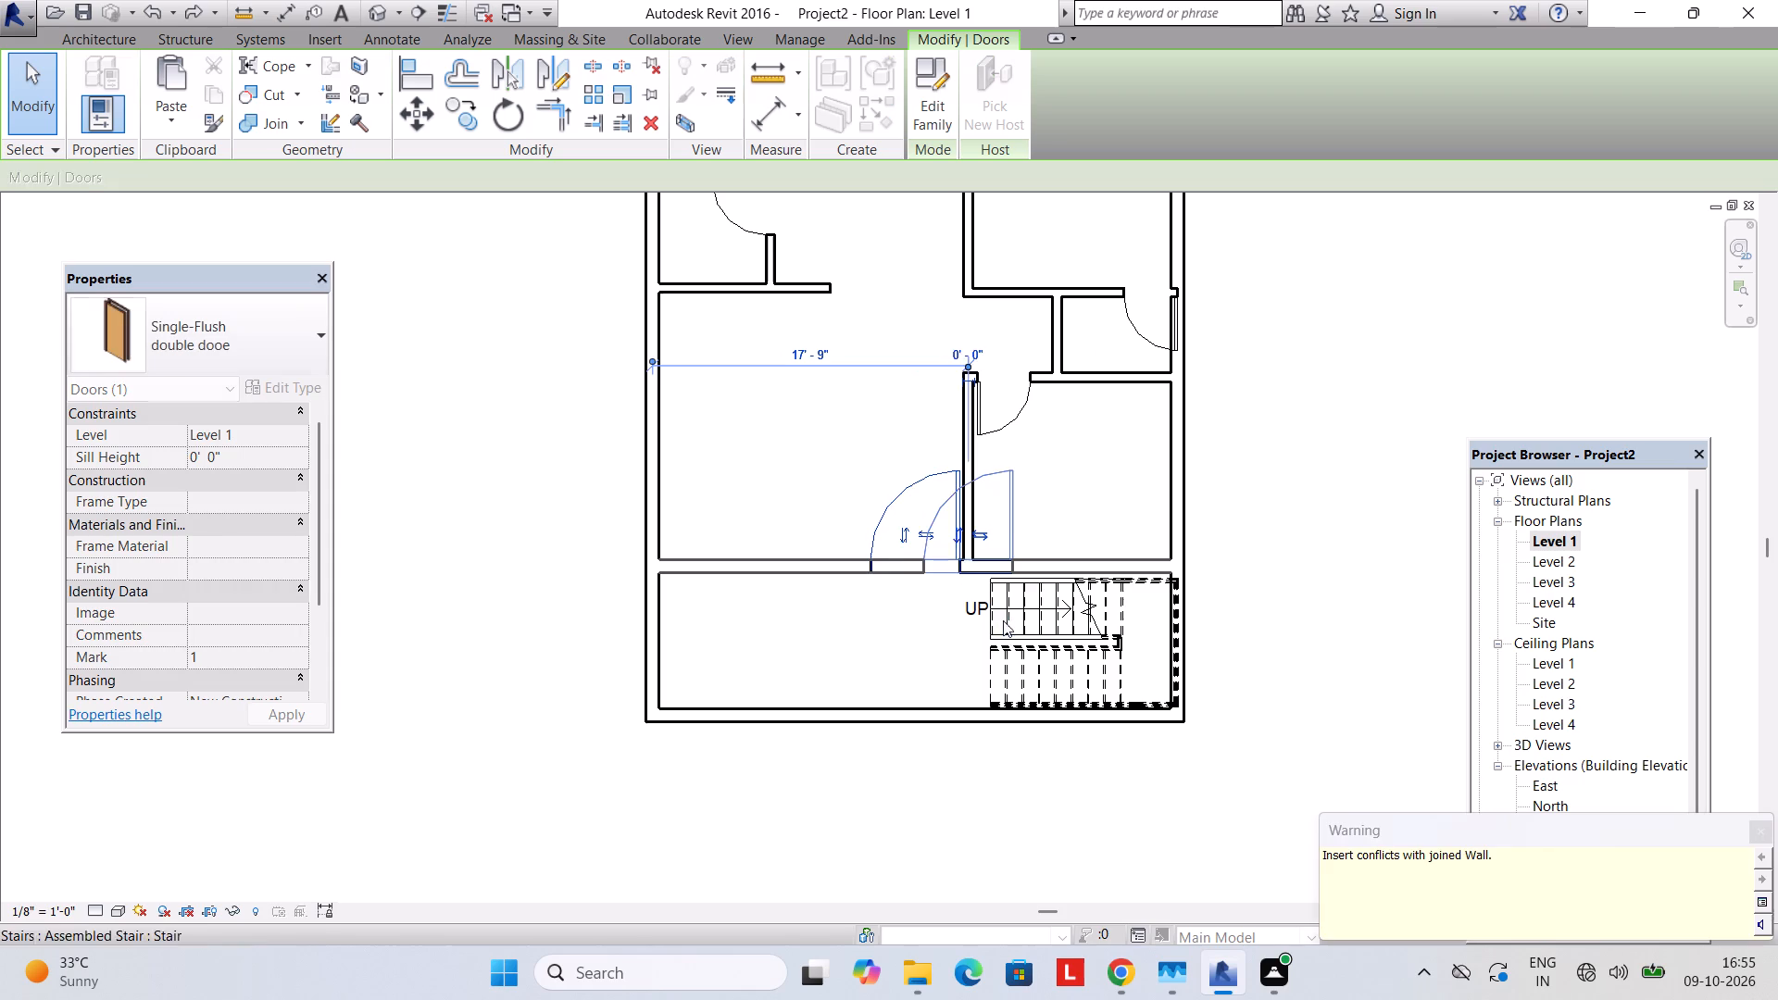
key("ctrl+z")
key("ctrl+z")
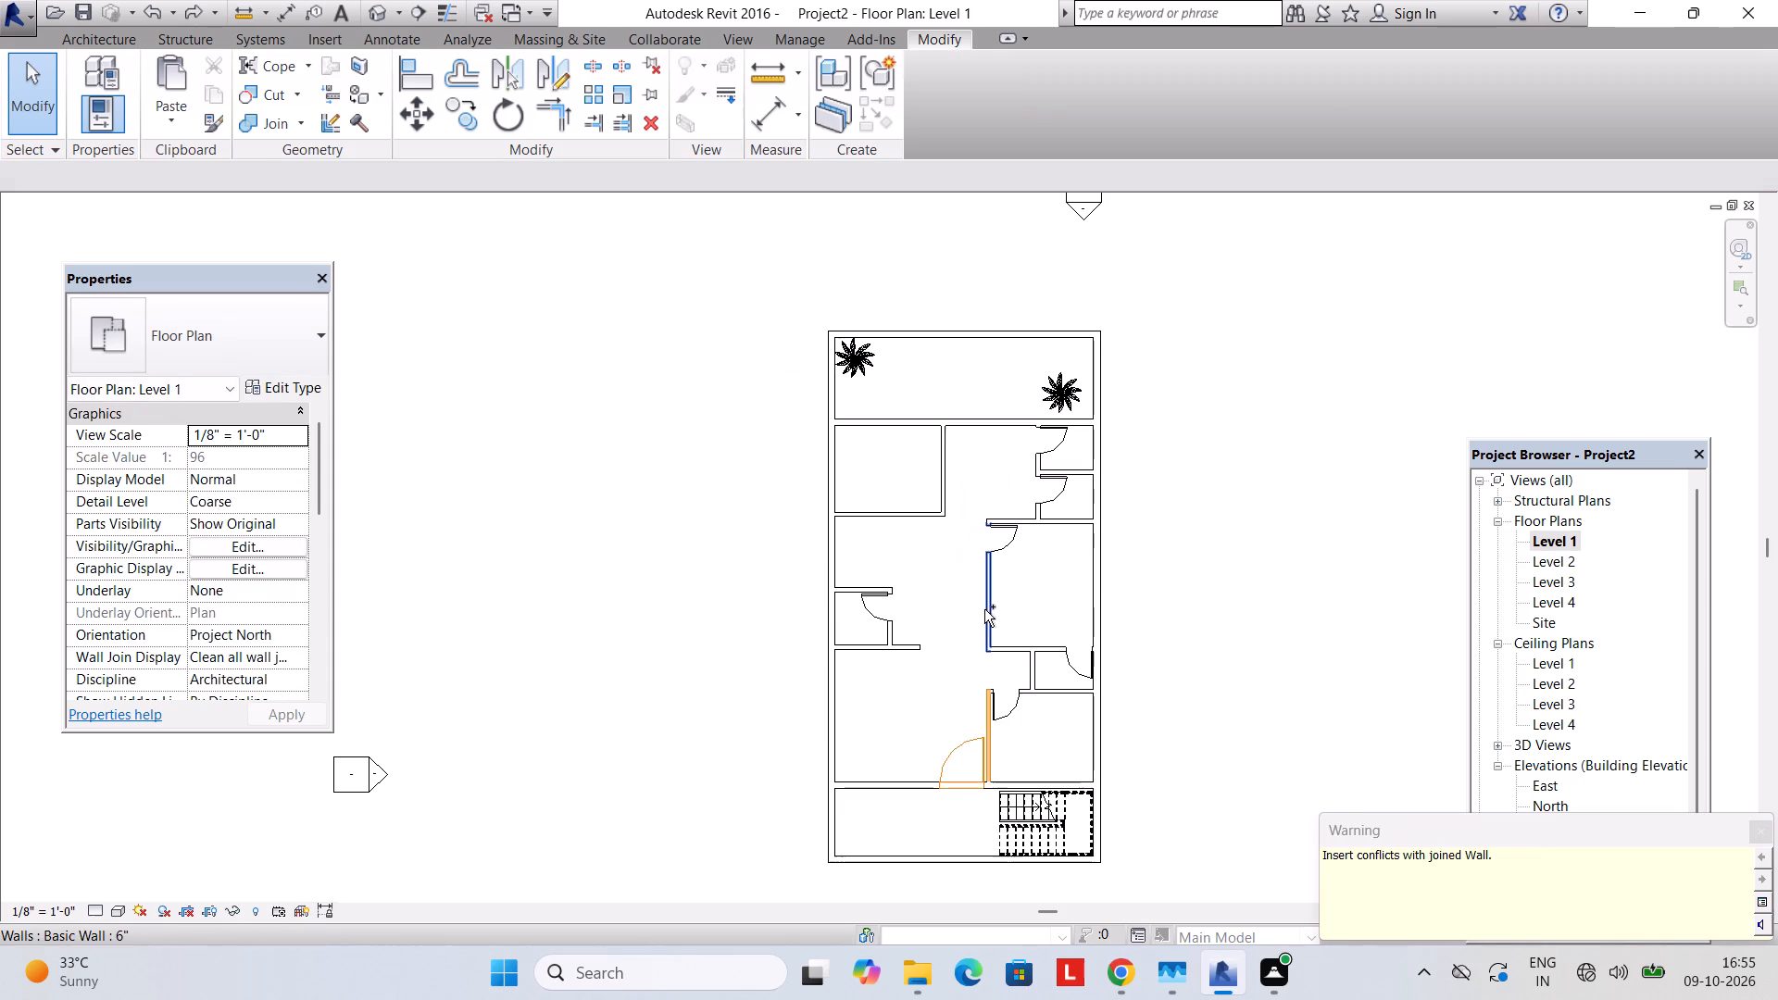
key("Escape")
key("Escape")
Select the staircase's runs, landing and railings together and nudge them once west and once north, off the exterior walls.
middle_click_drag(945, 697, 911, 519)
scroll(946, 638, "up", 3)
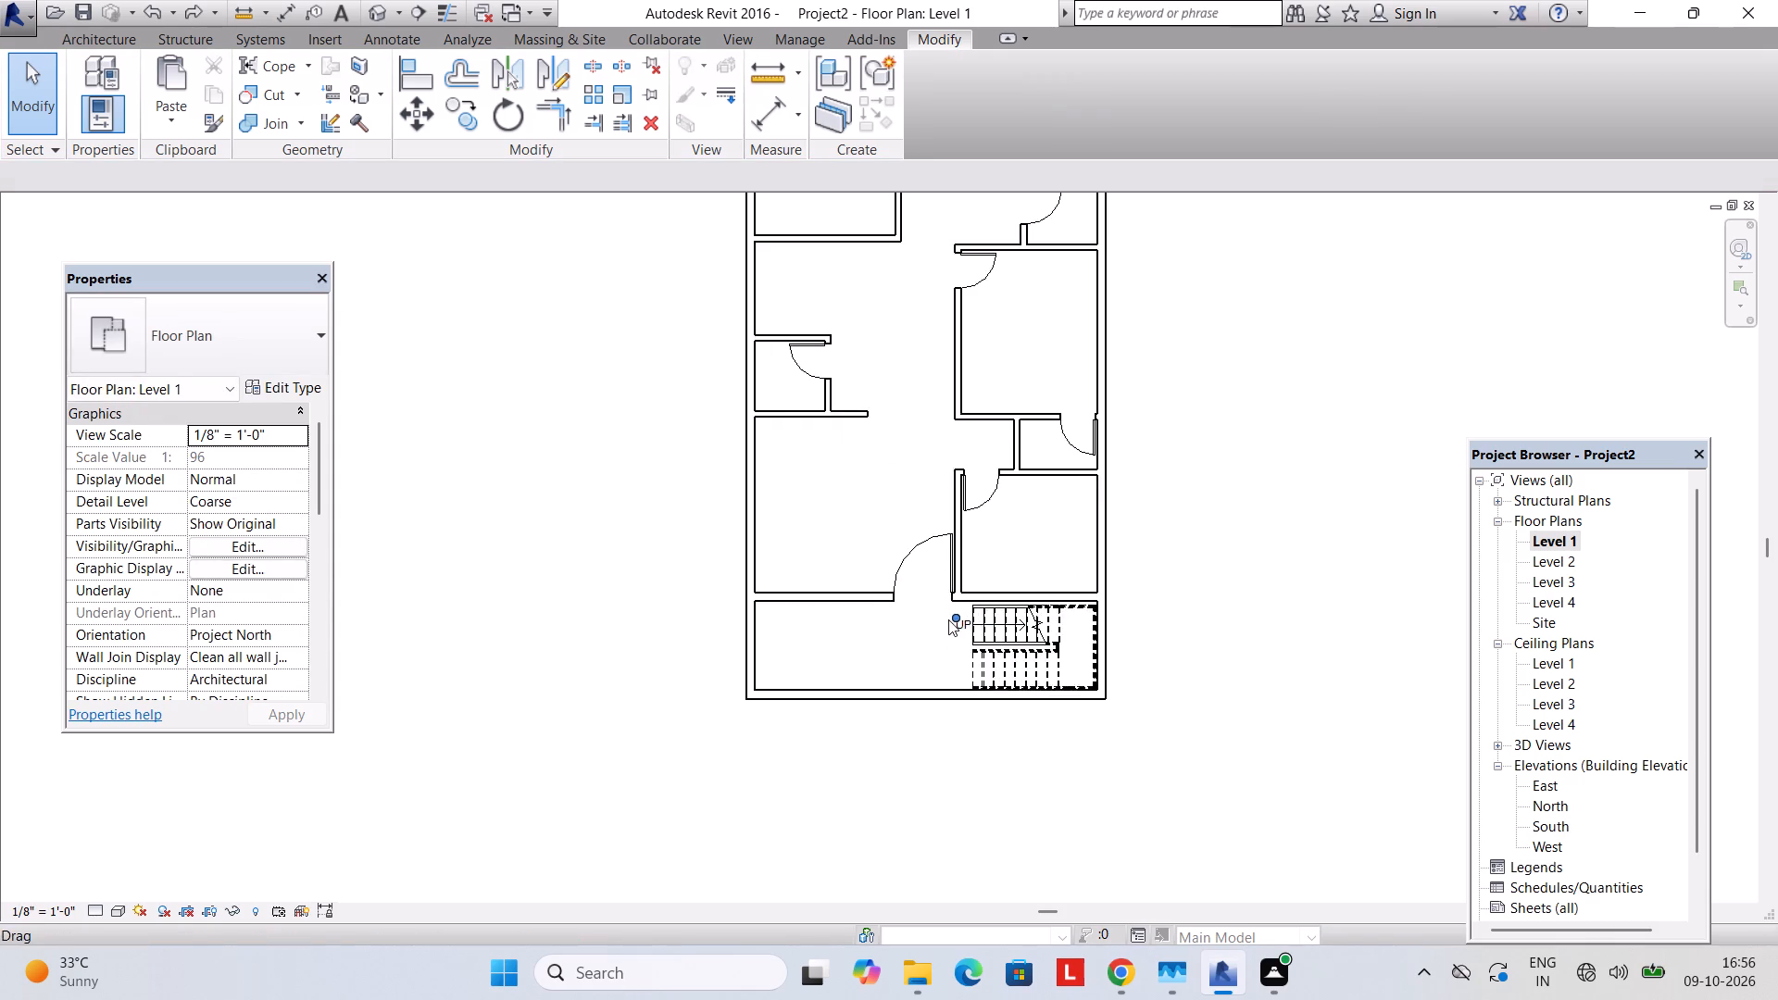
scroll(948, 619, "up", 3)
left_click_drag(943, 606, 1205, 743)
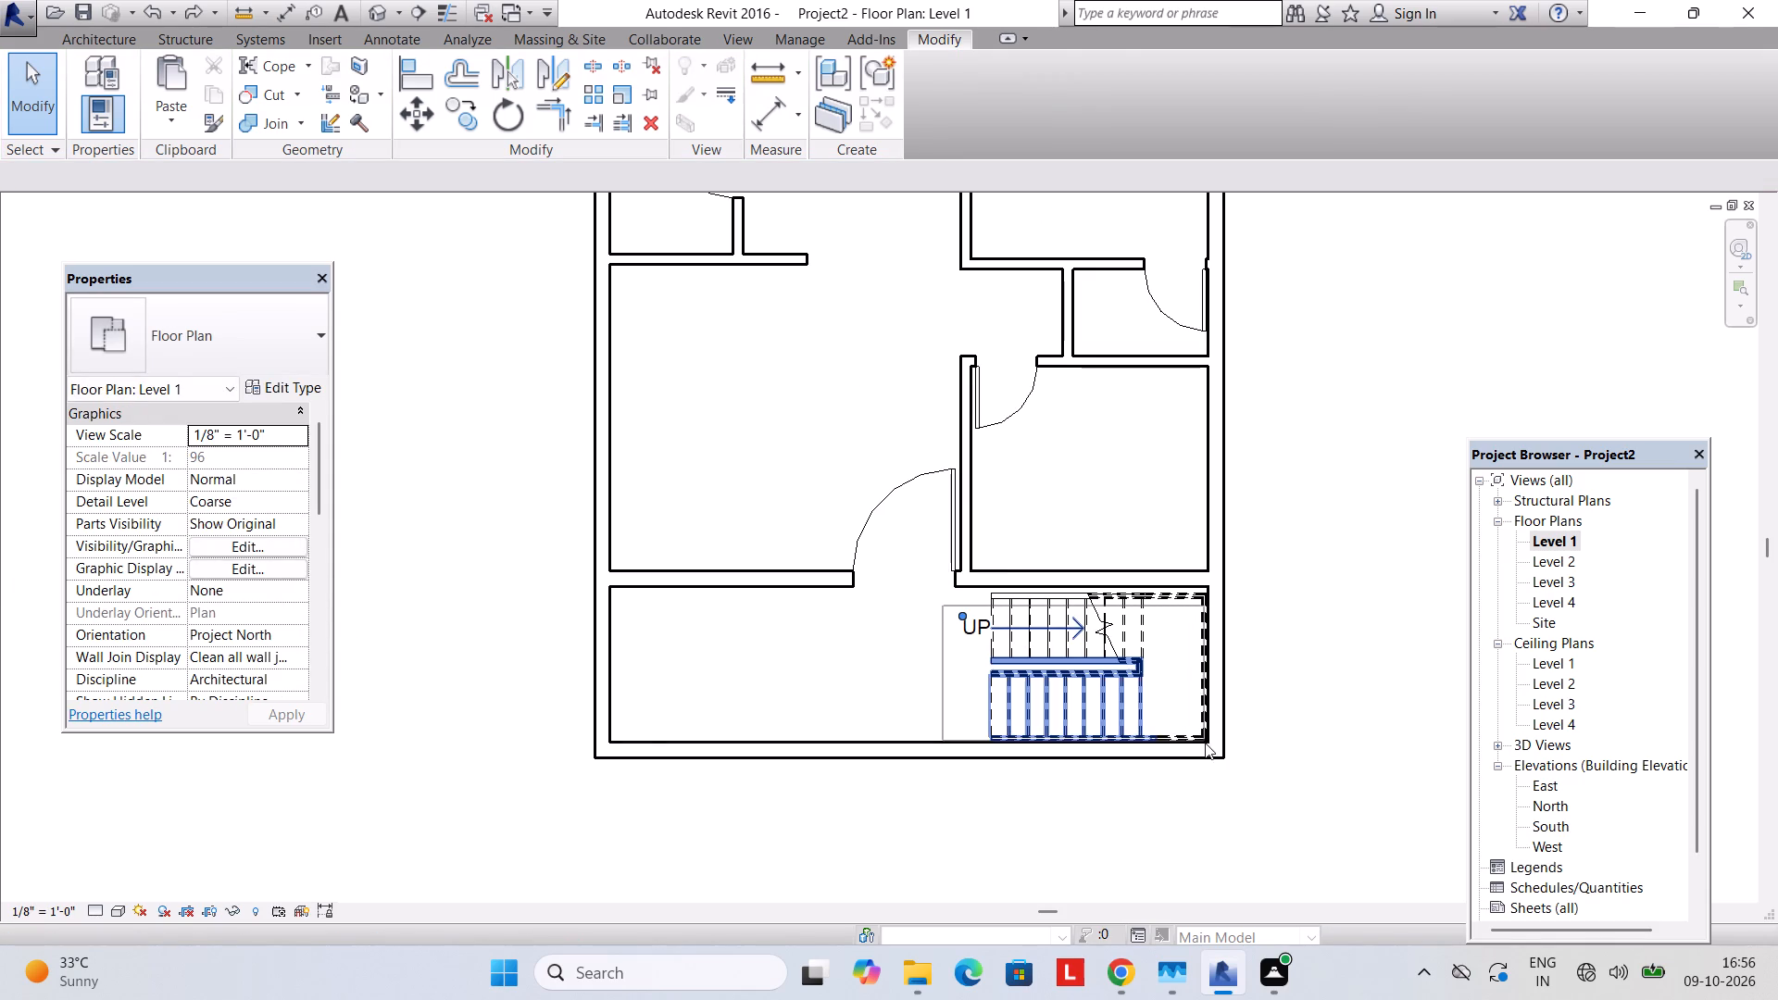
left_click_drag(1205, 743, 1209, 744)
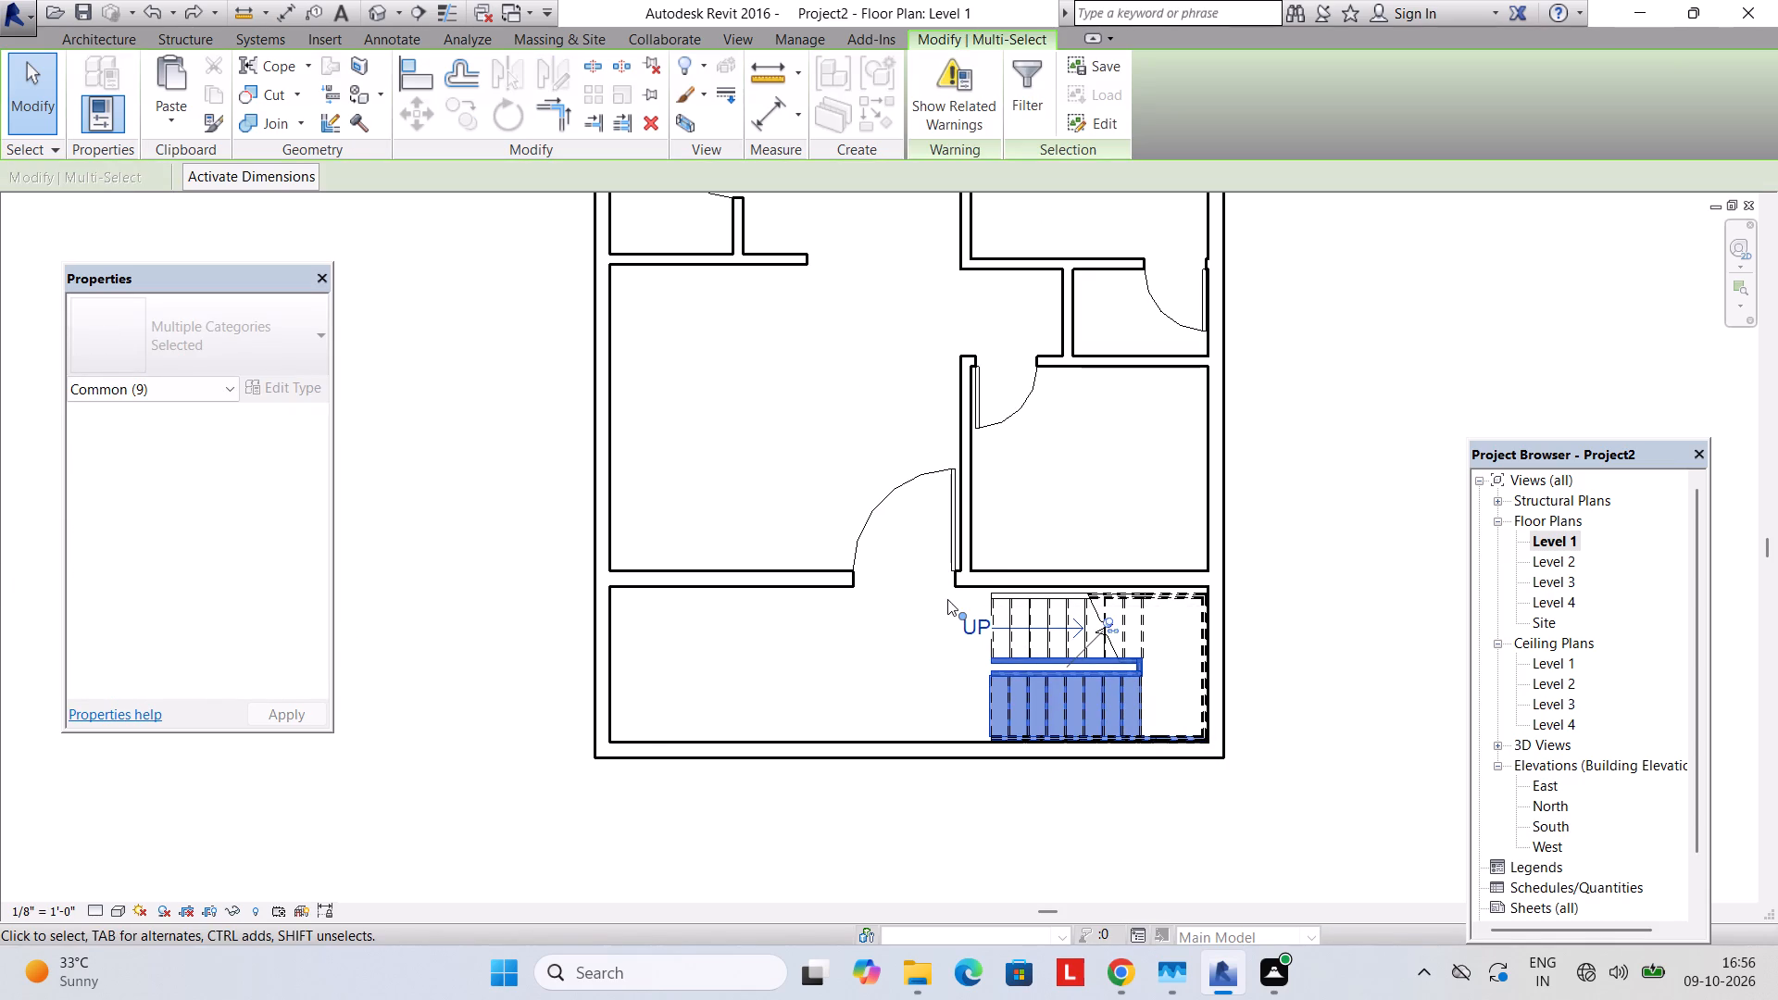
left_click_drag(947, 599, 1061, 645)
scroll(970, 603, "up", 3)
left_click_drag(943, 599, 1332, 816)
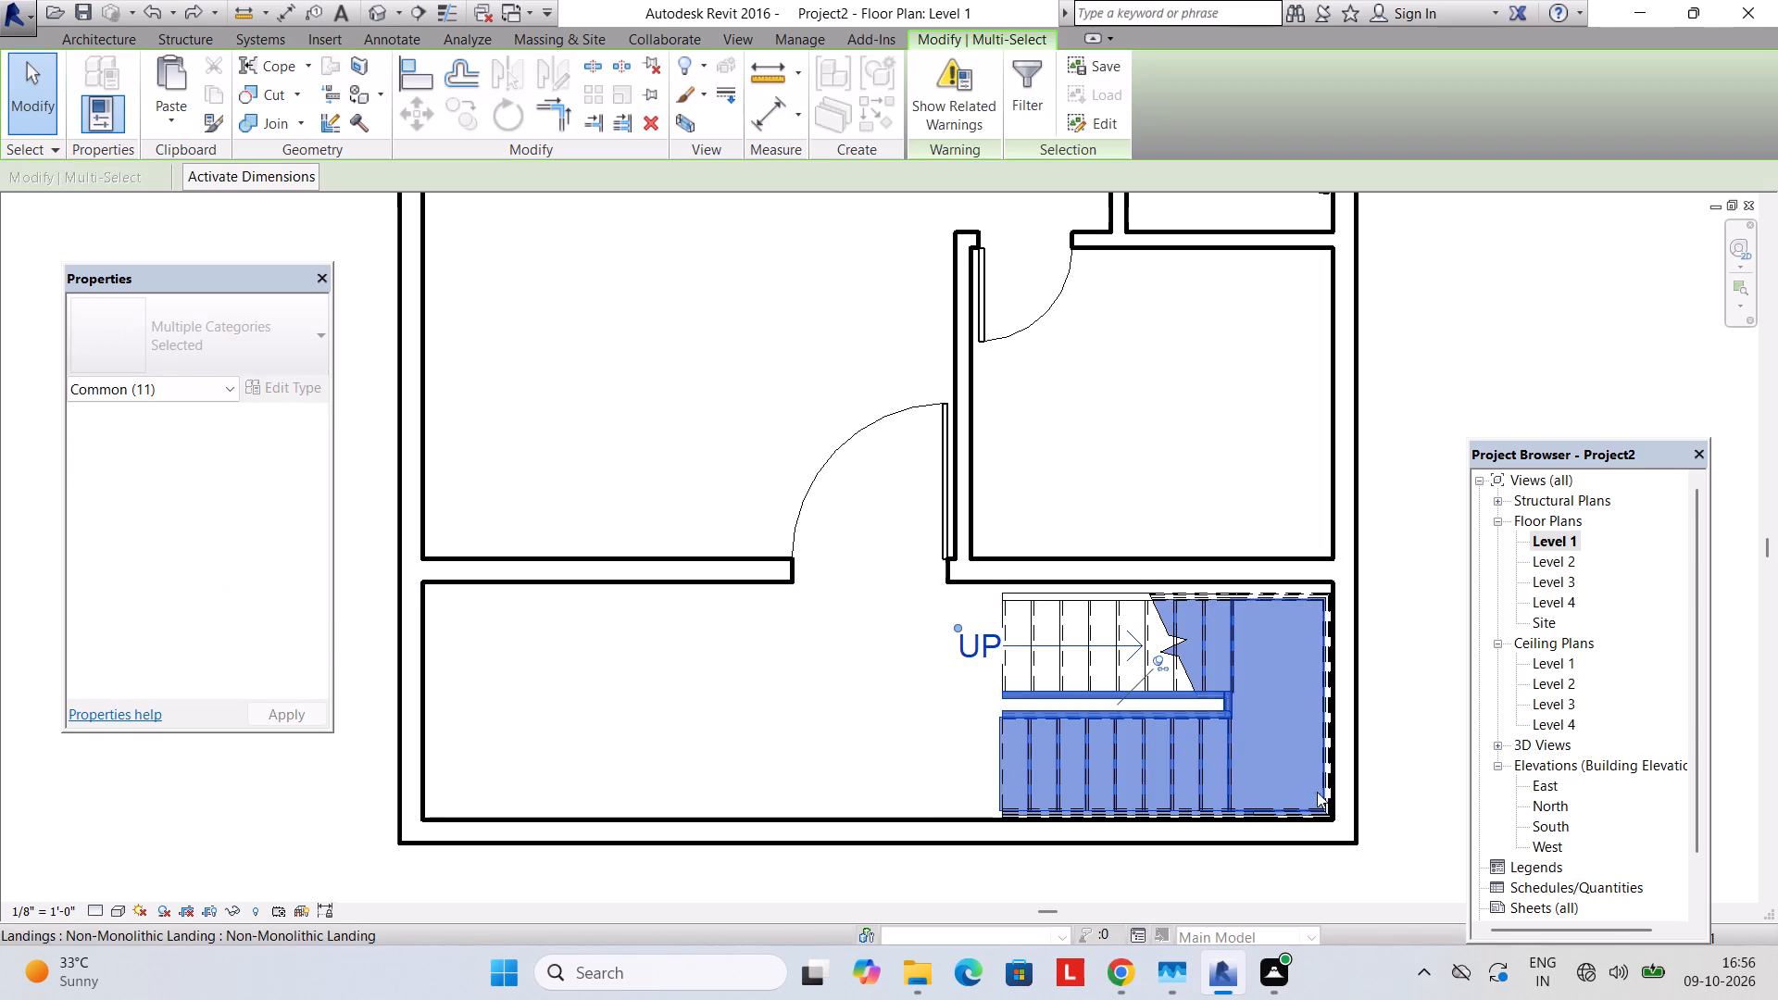
key("Left")
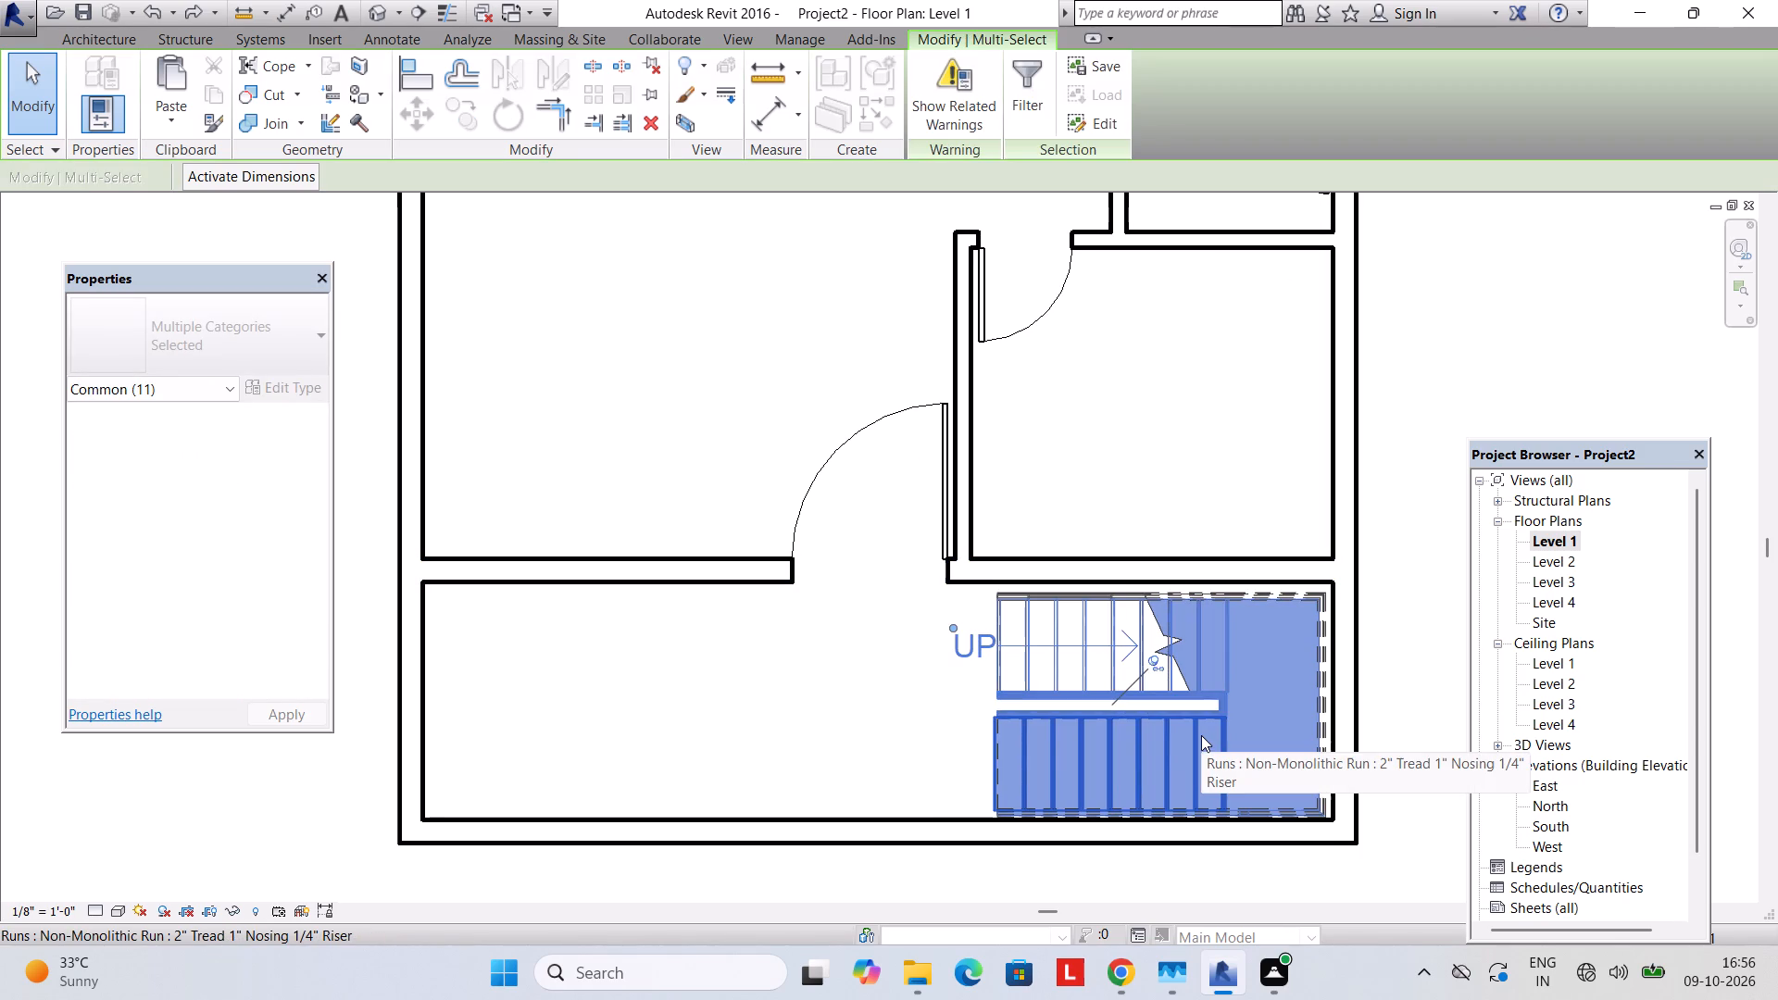
key("Up")
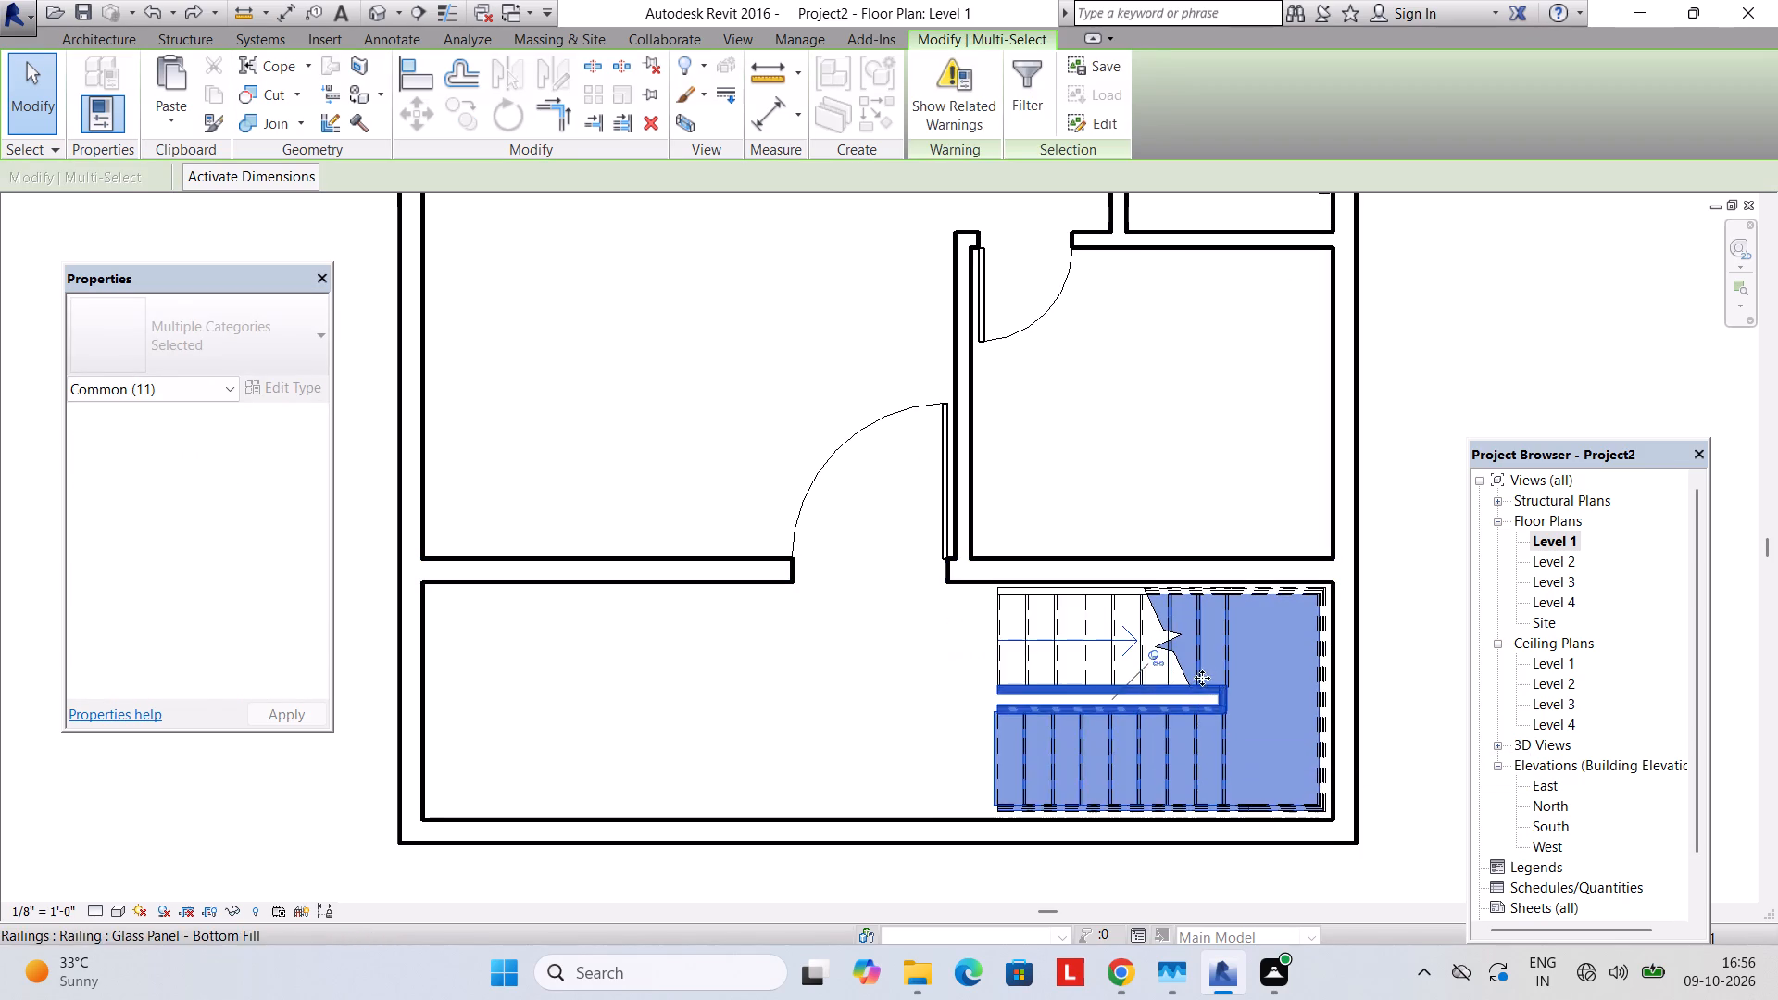
key("Escape")
Measure the south side's overall width from the southwest to the southeast outer corner, leaving the Measure tool.
scroll(1171, 531, "down", 4)
scroll(1019, 471, "down", 2)
middle_click_drag(797, 377, 851, 477)
left_click(765, 59)
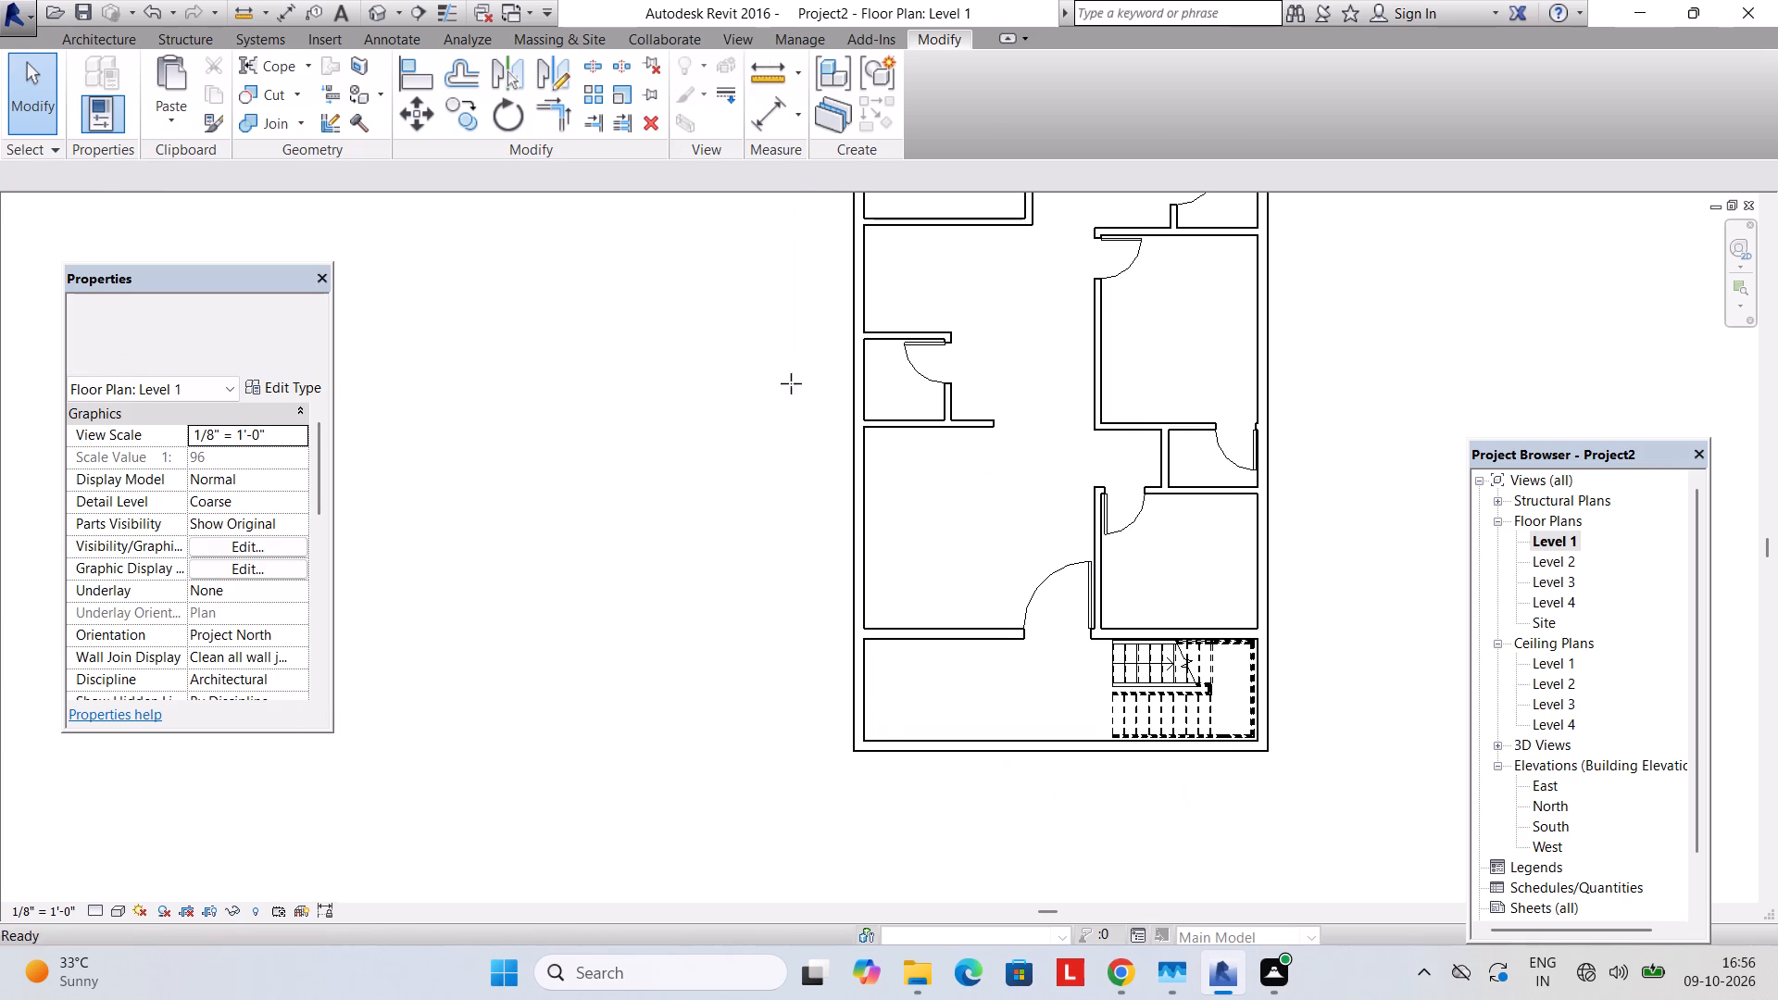
left_click(849, 757)
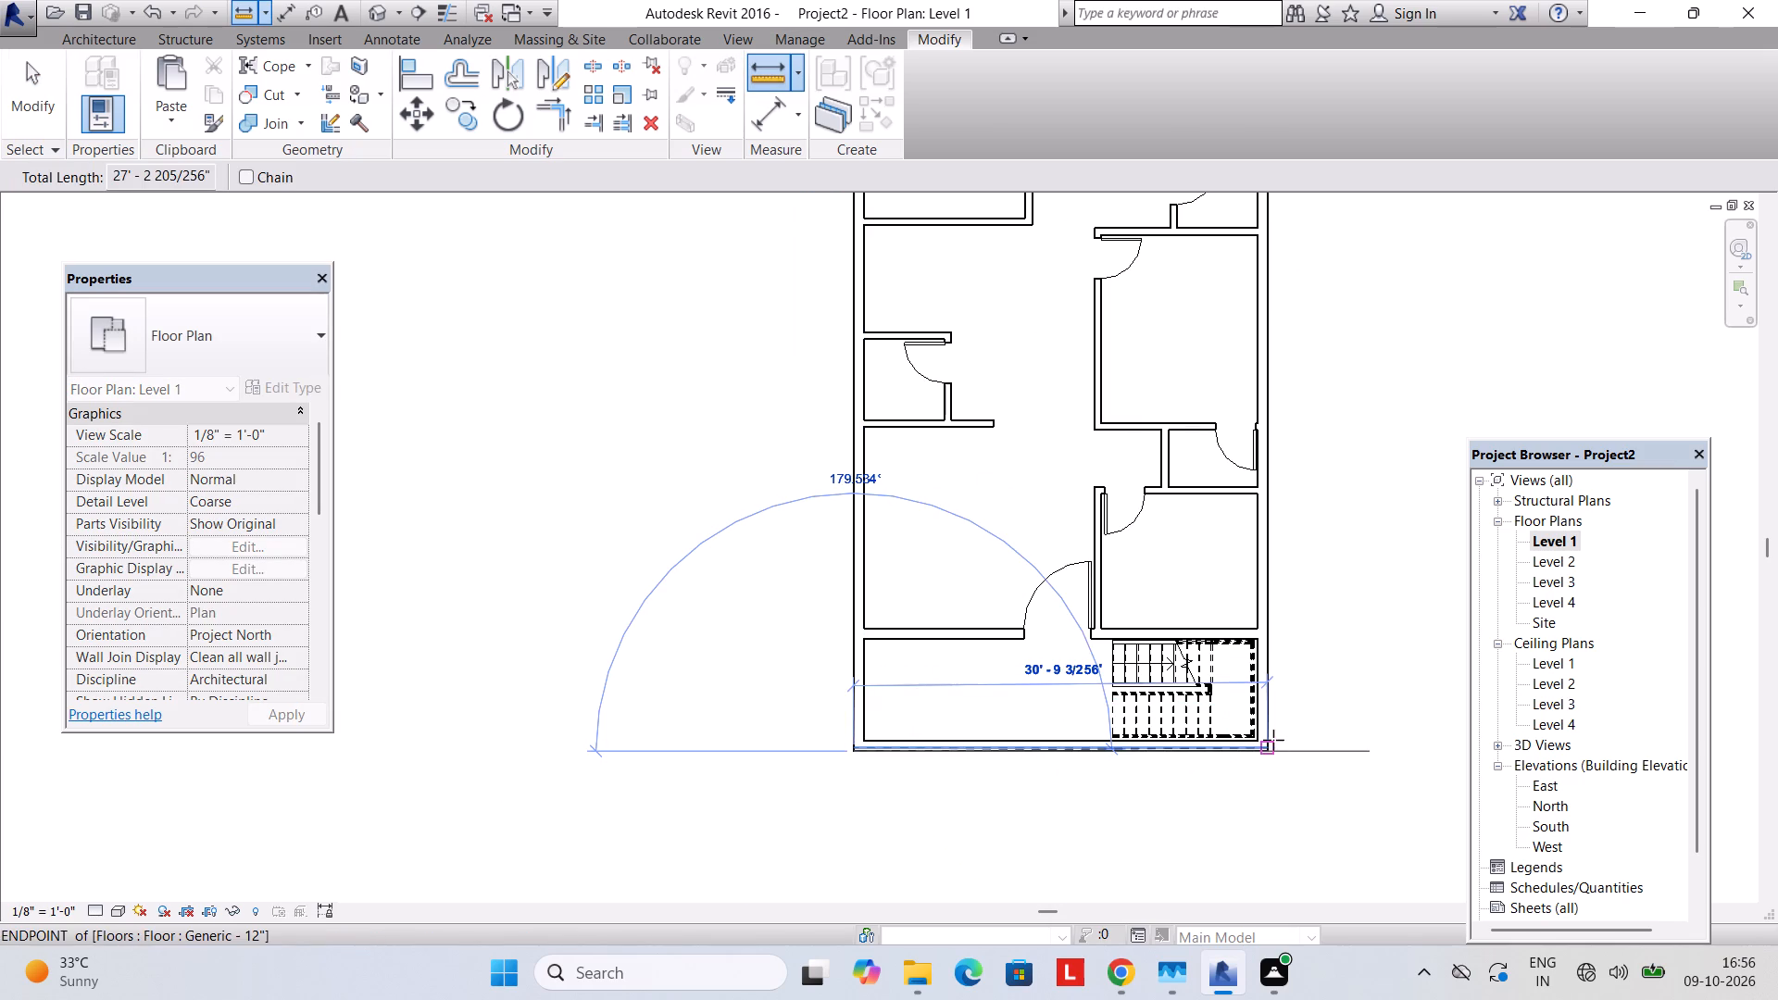
left_click(1270, 751)
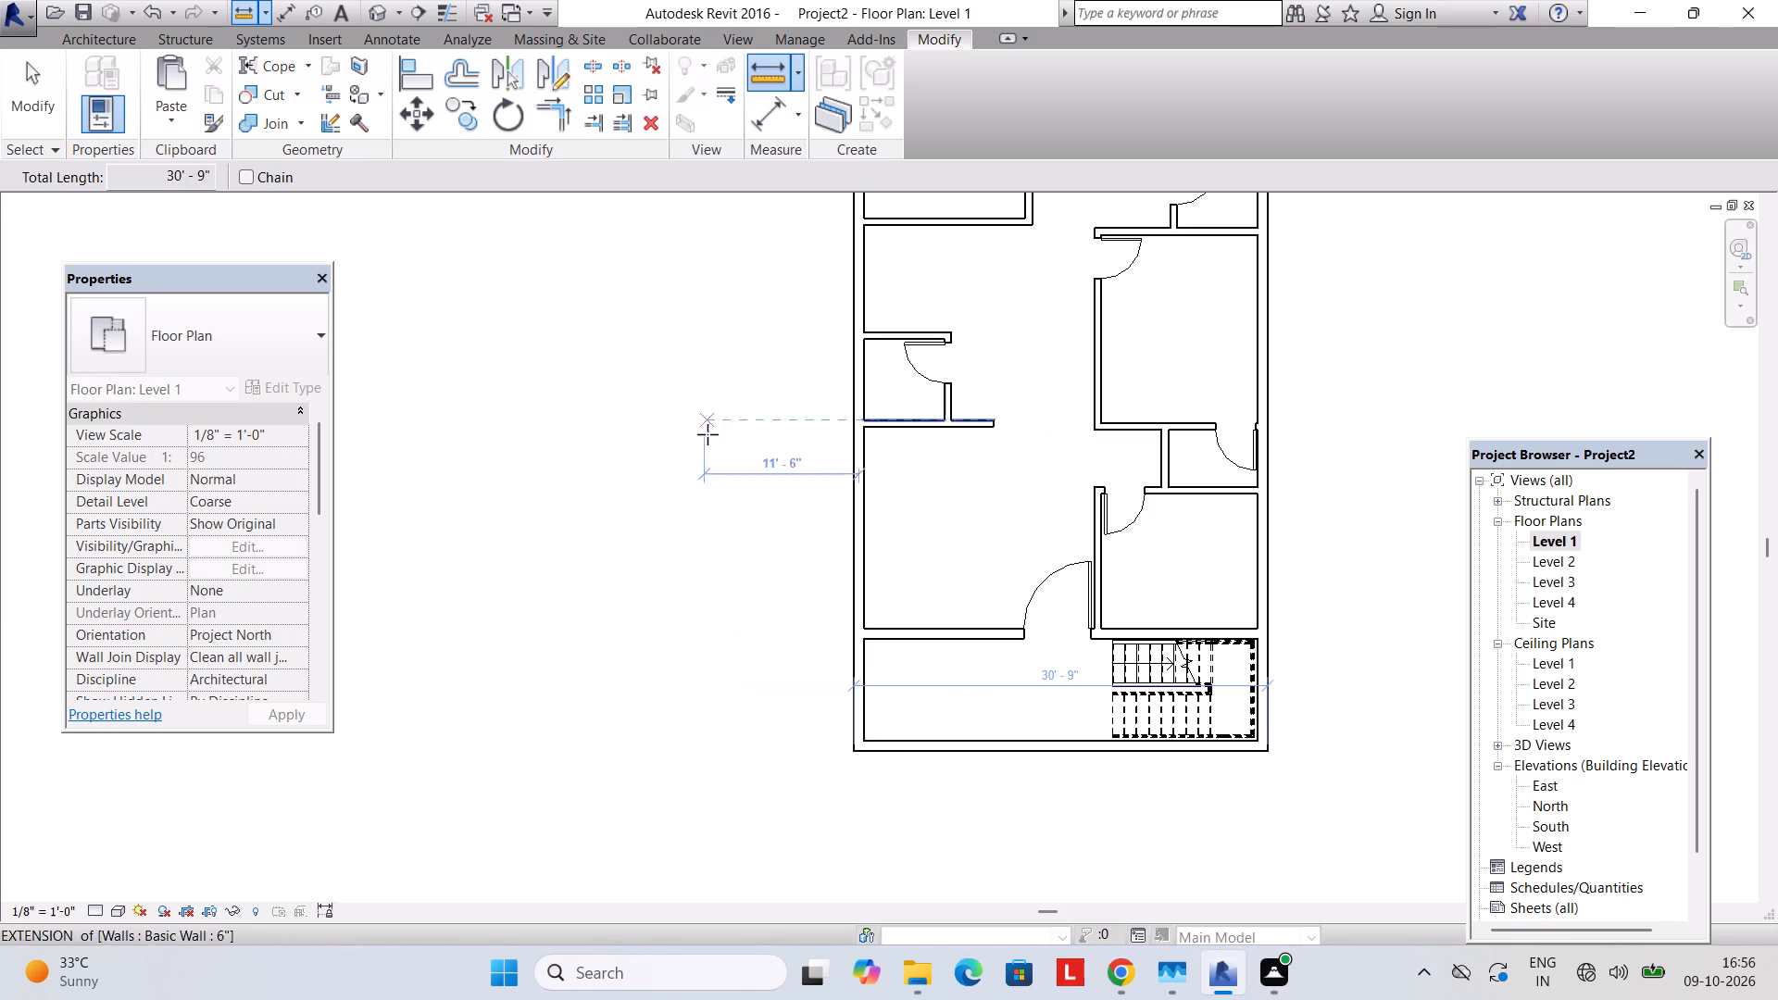
scroll(1171, 599, "up", 2)
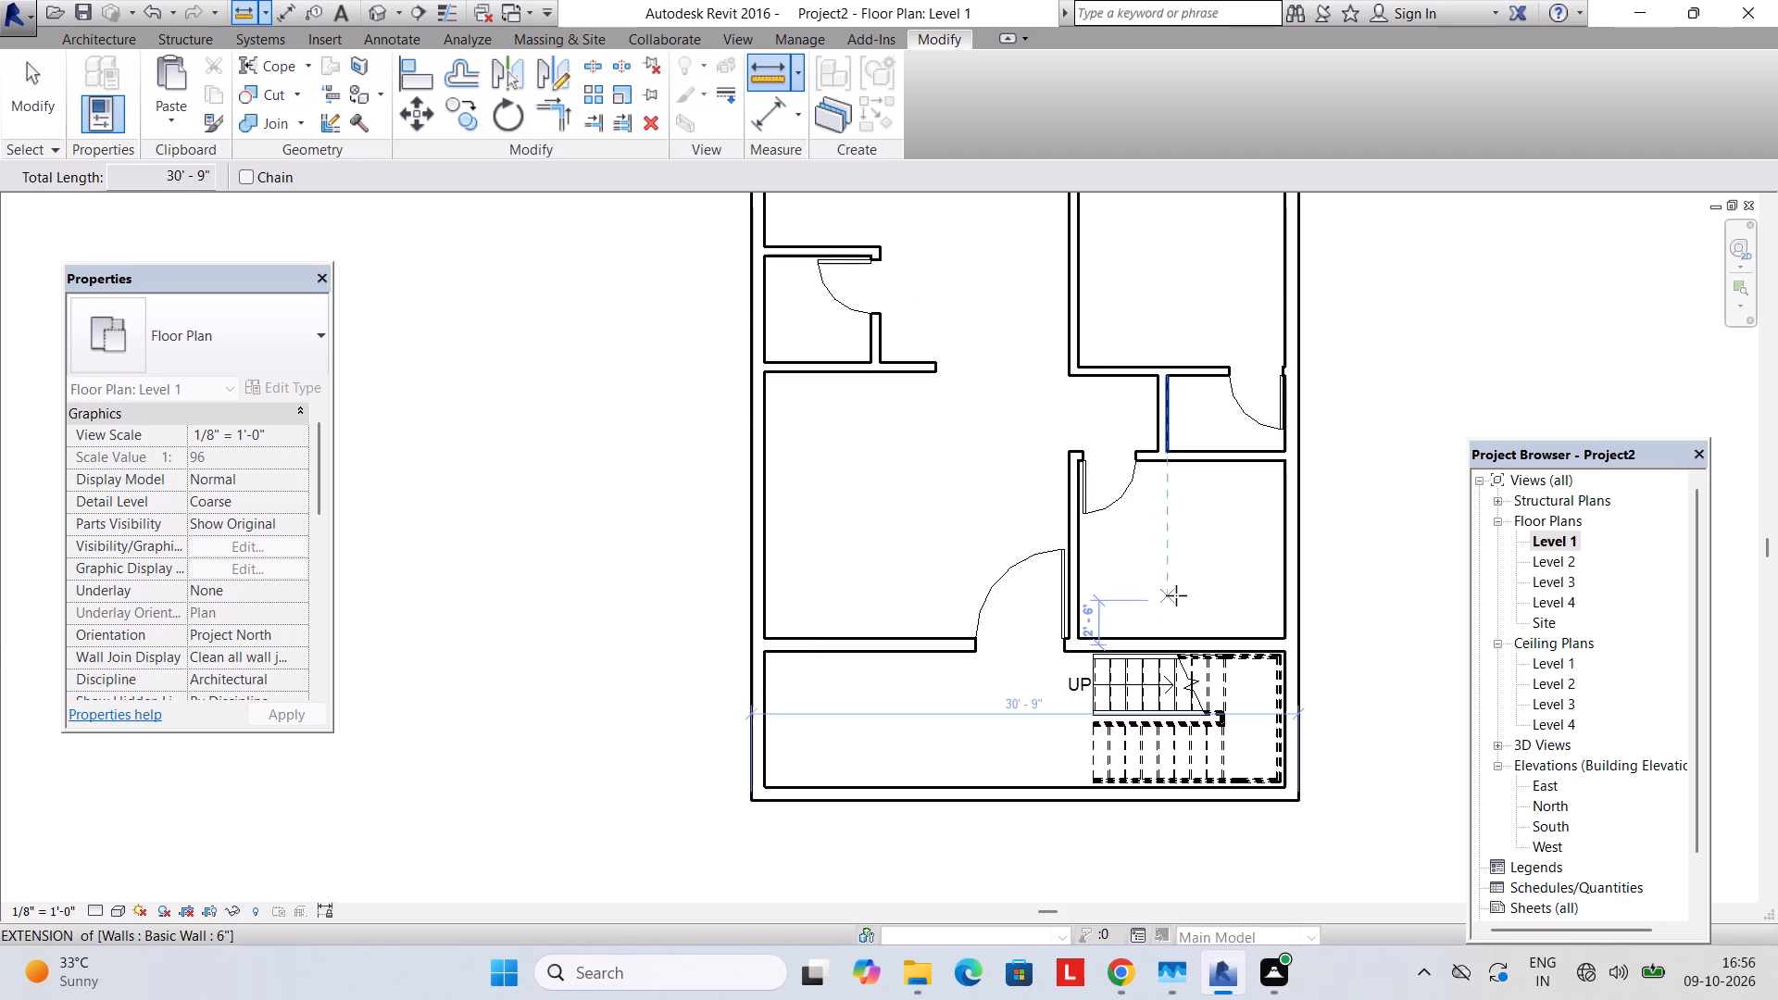
scroll(1176, 595, "down", 3)
scroll(1122, 632, "up", 3)
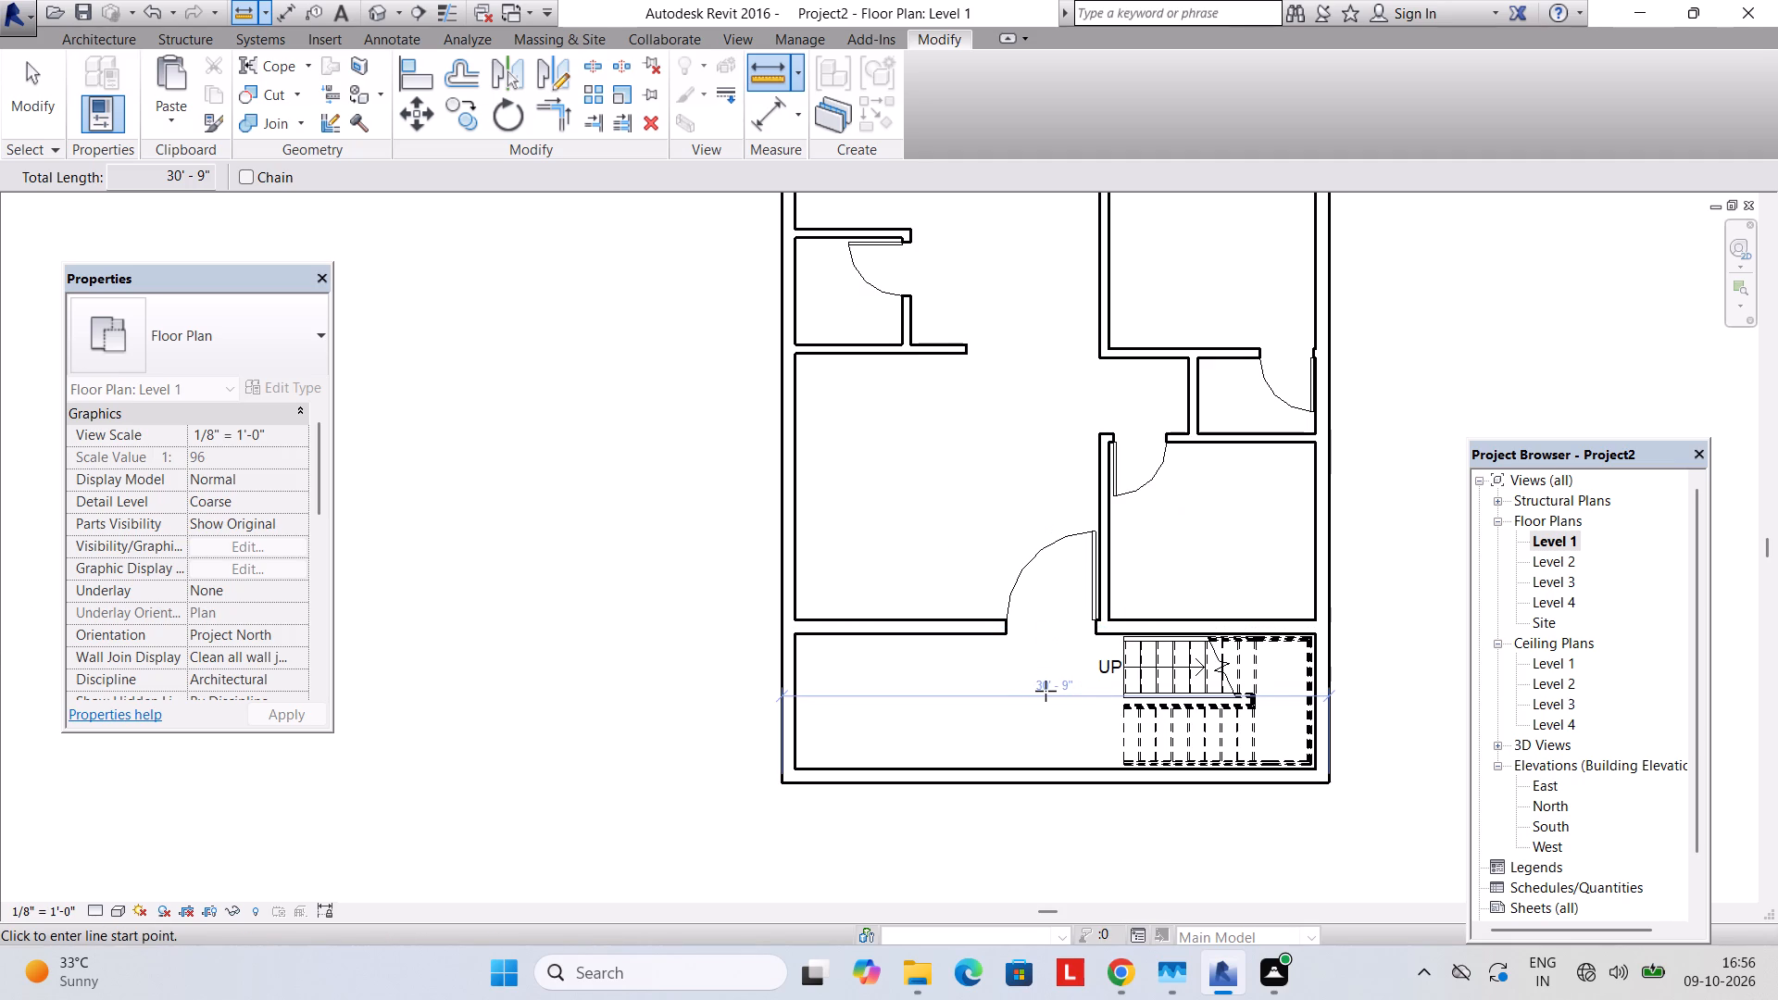
left_click(1046, 691)
key("Escape")
key("Escape")
Nudge the east exterior wall 6" west, bringing it to 6'-9" from the nearest parallel partition.
left_click(1328, 704)
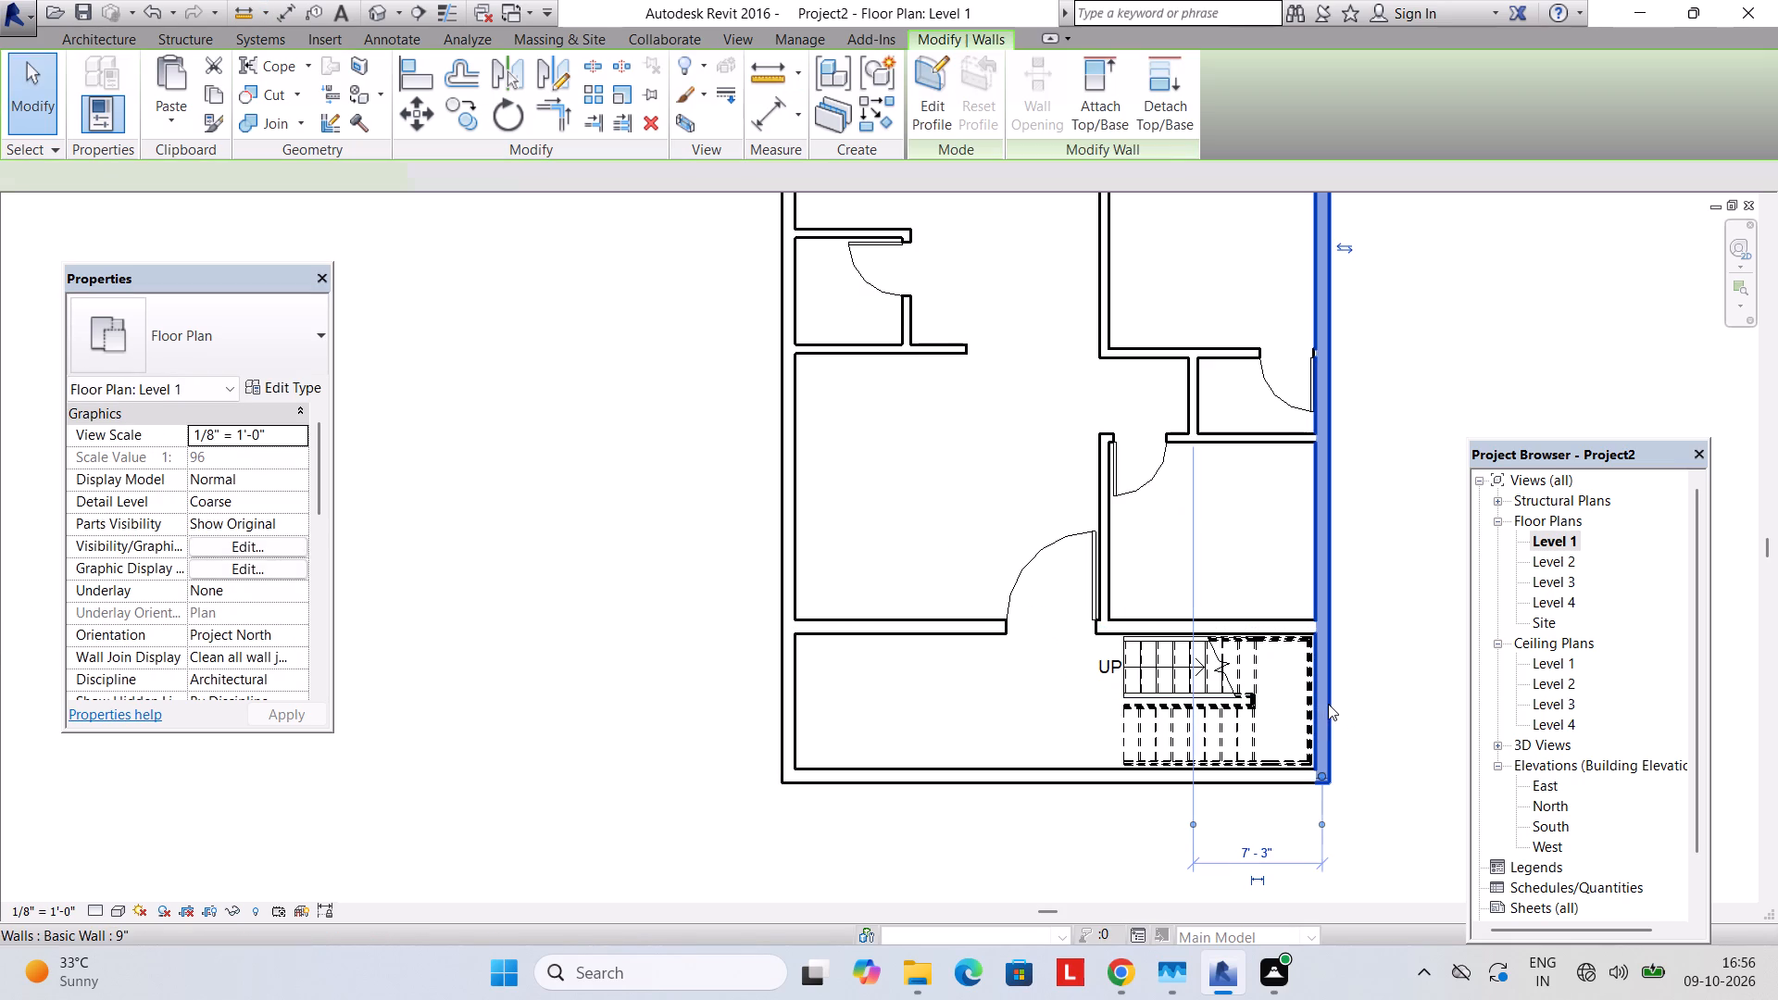
key("Left")
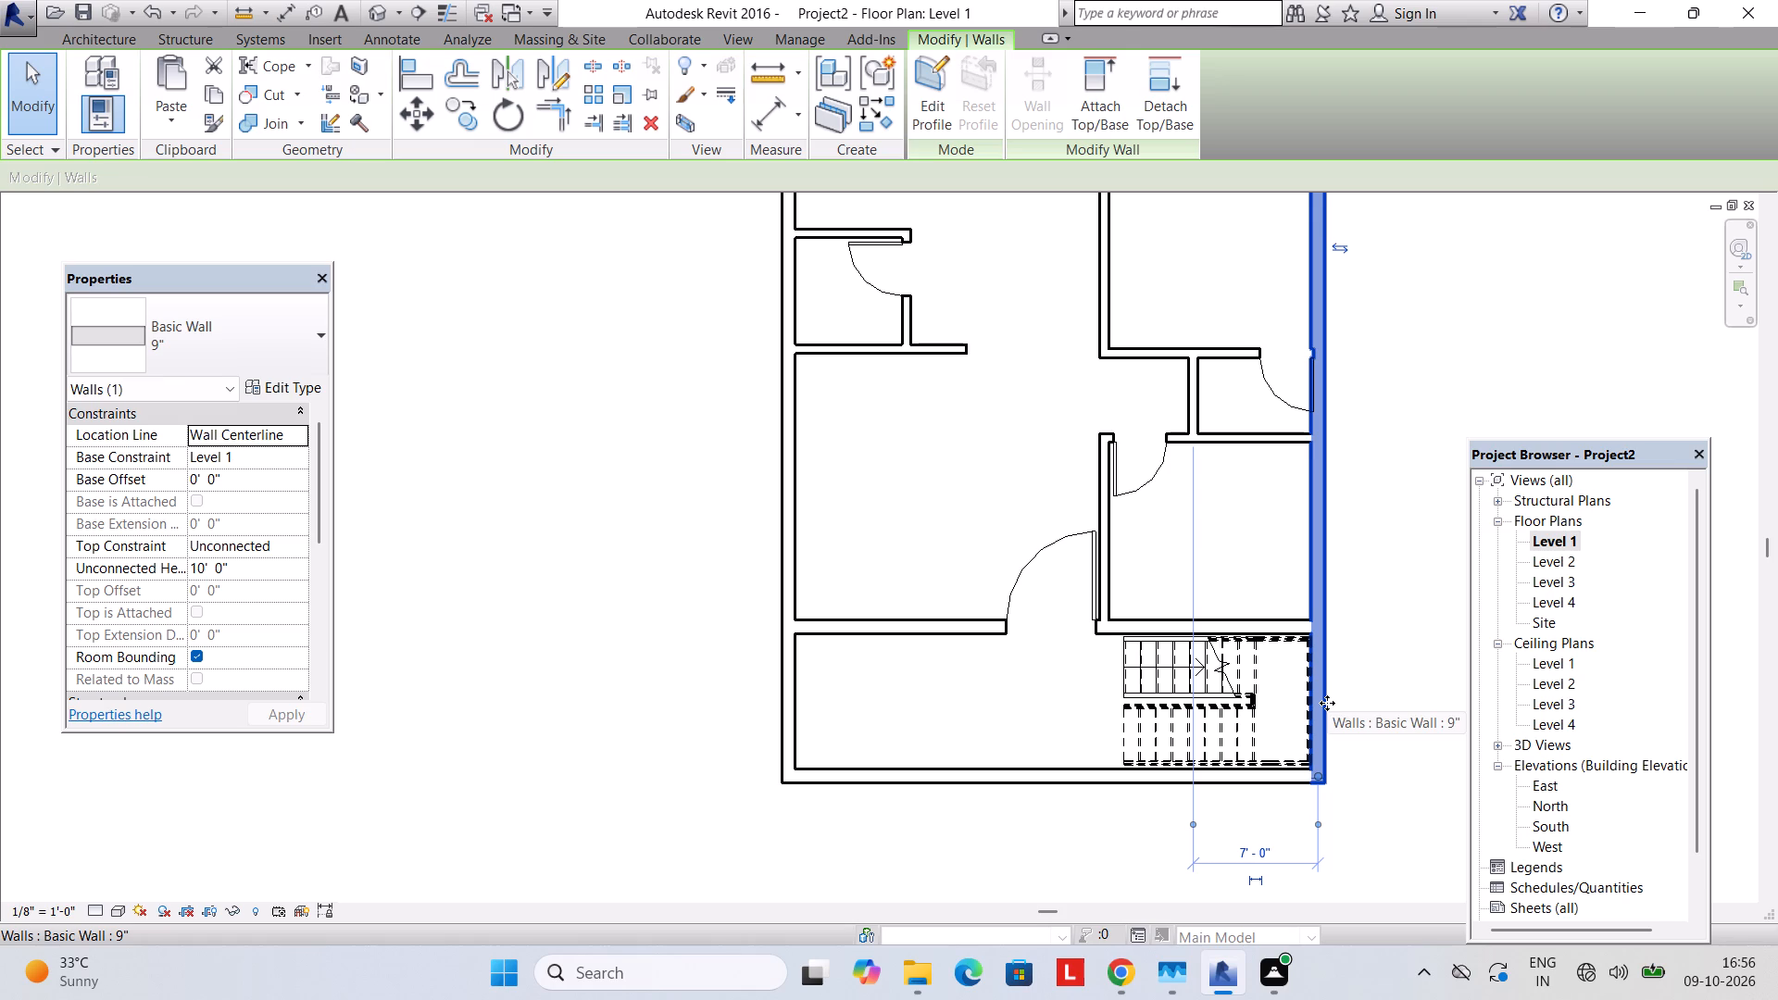
key("Left")
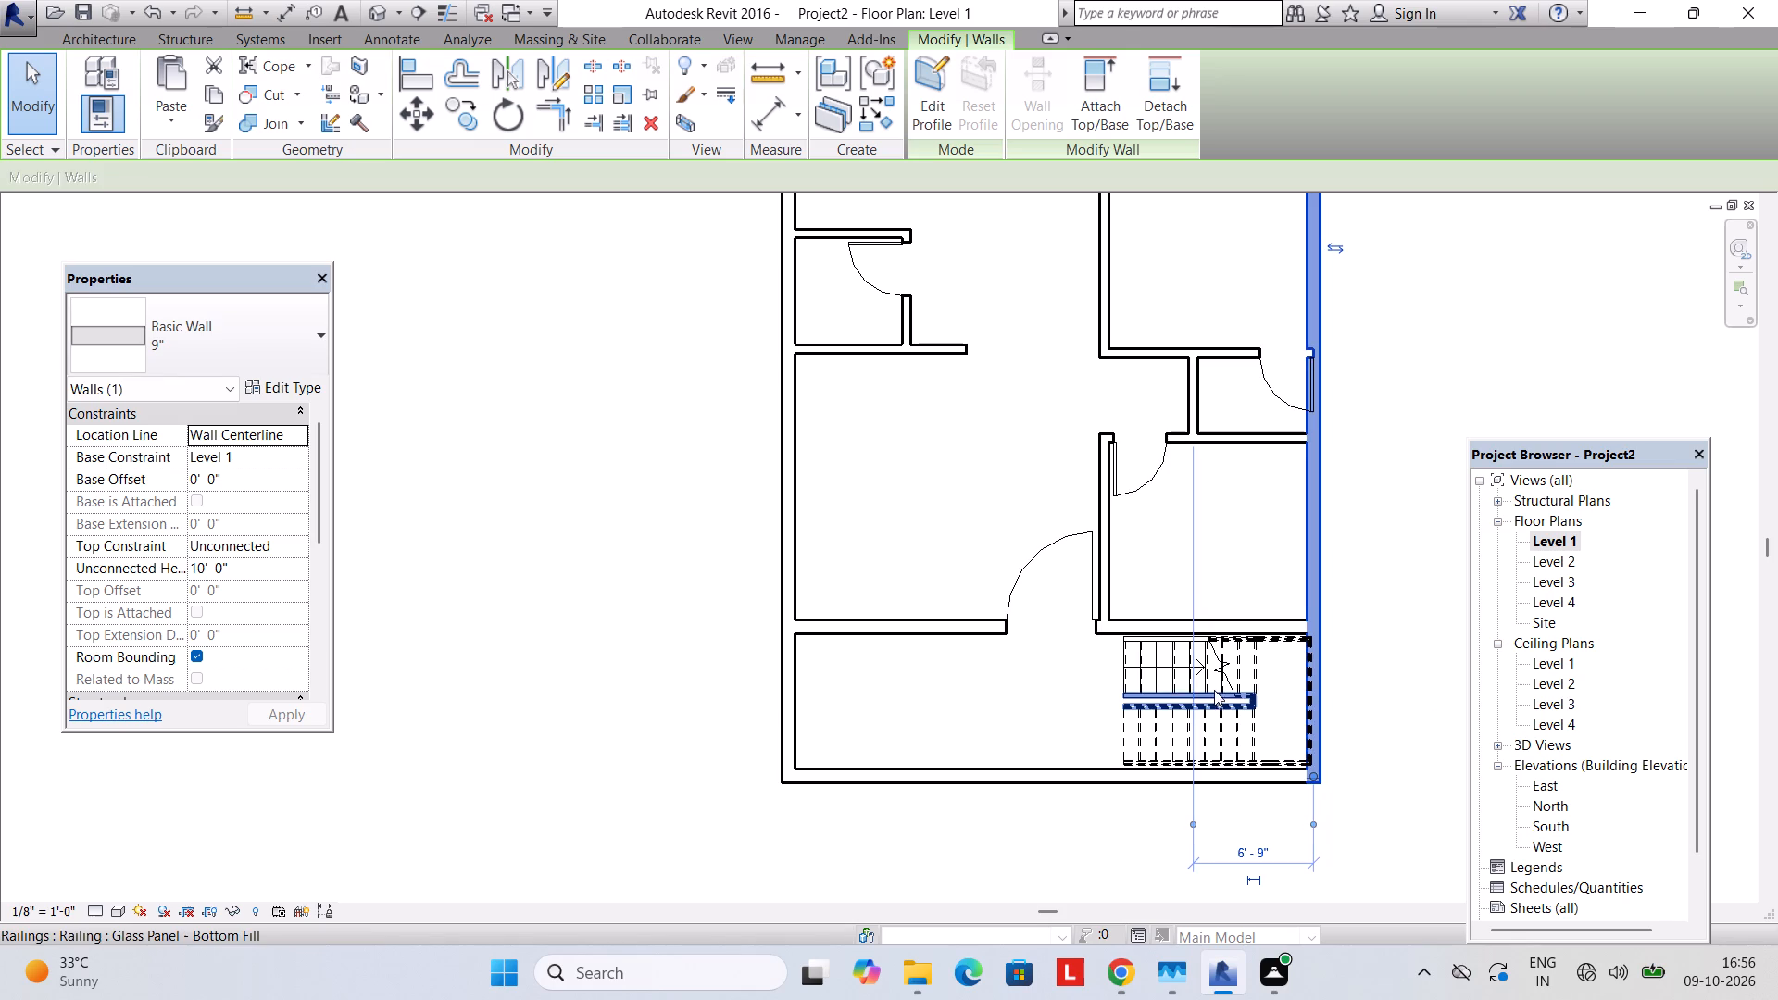
key("Escape")
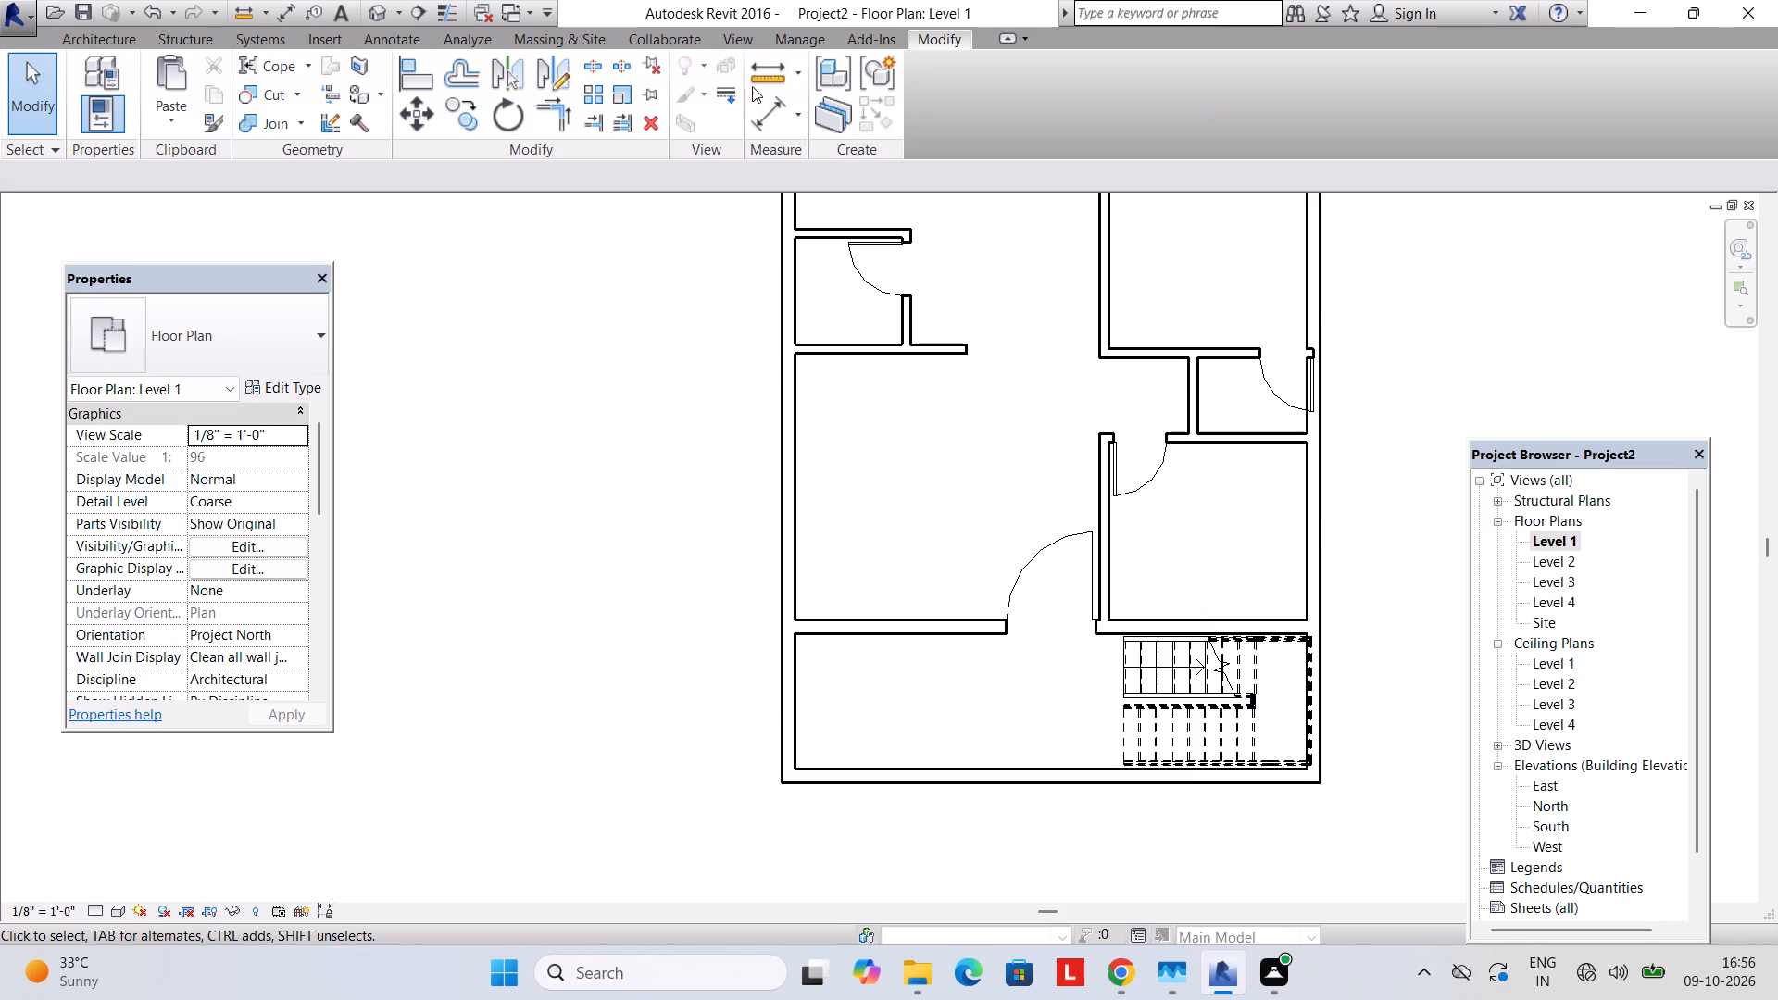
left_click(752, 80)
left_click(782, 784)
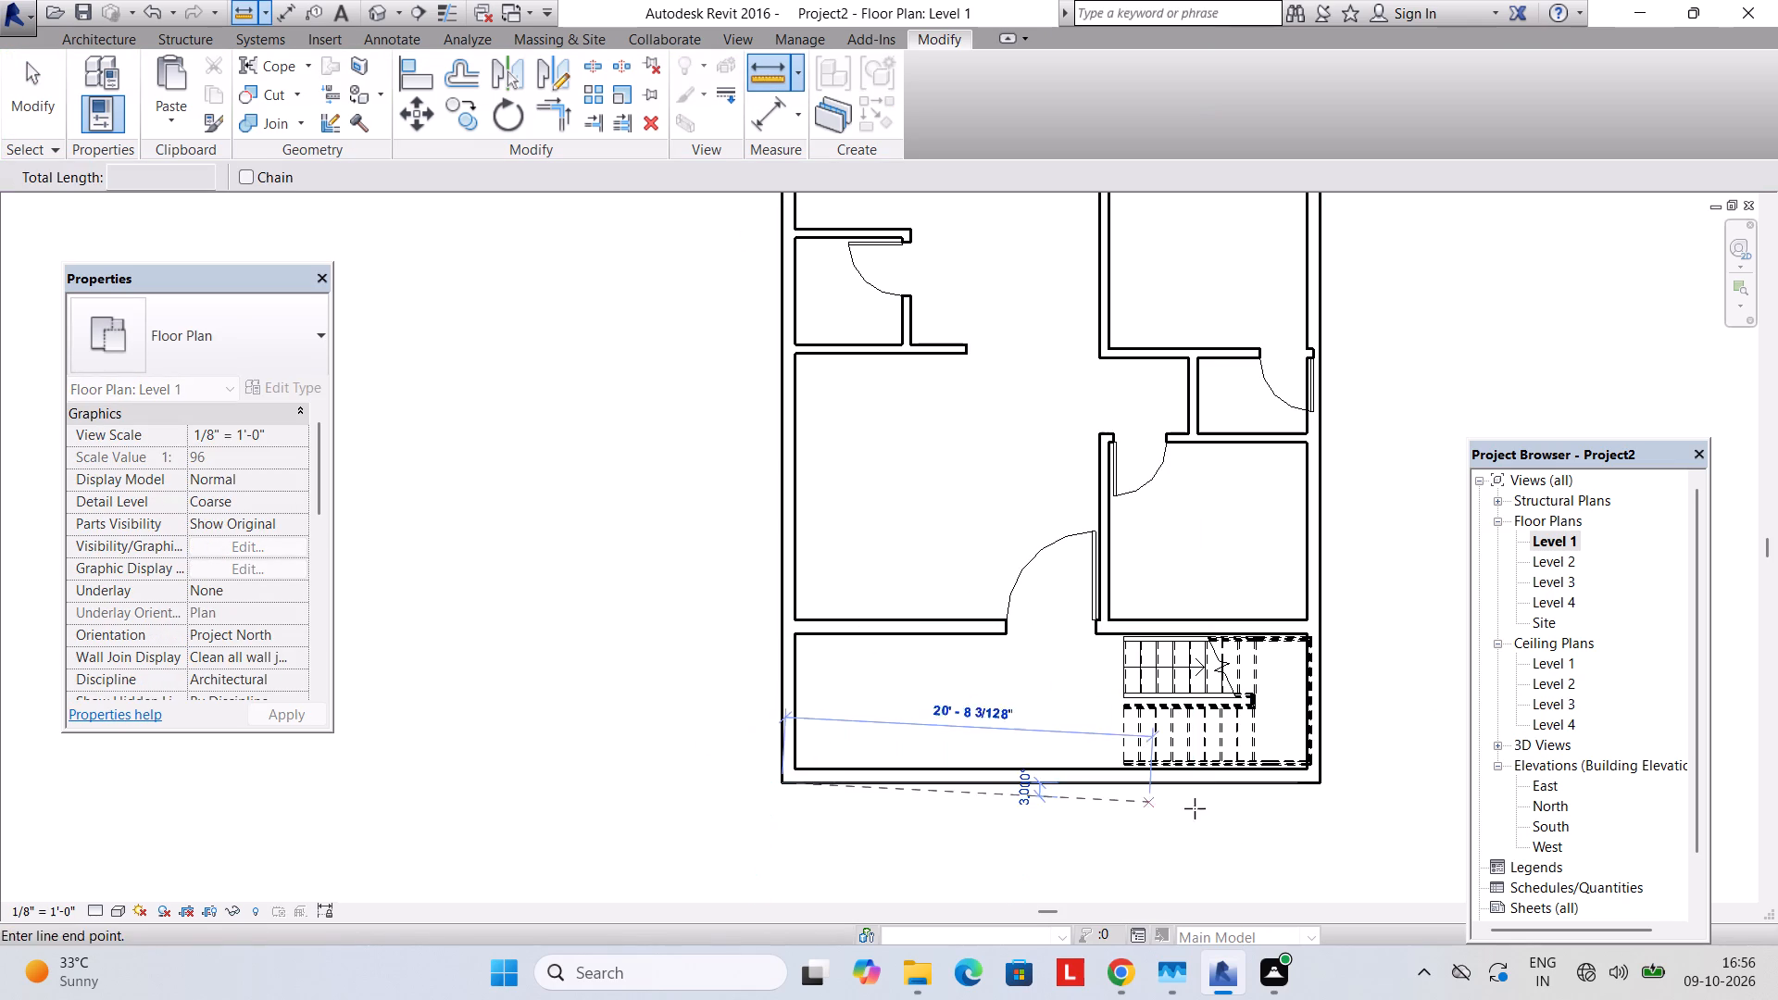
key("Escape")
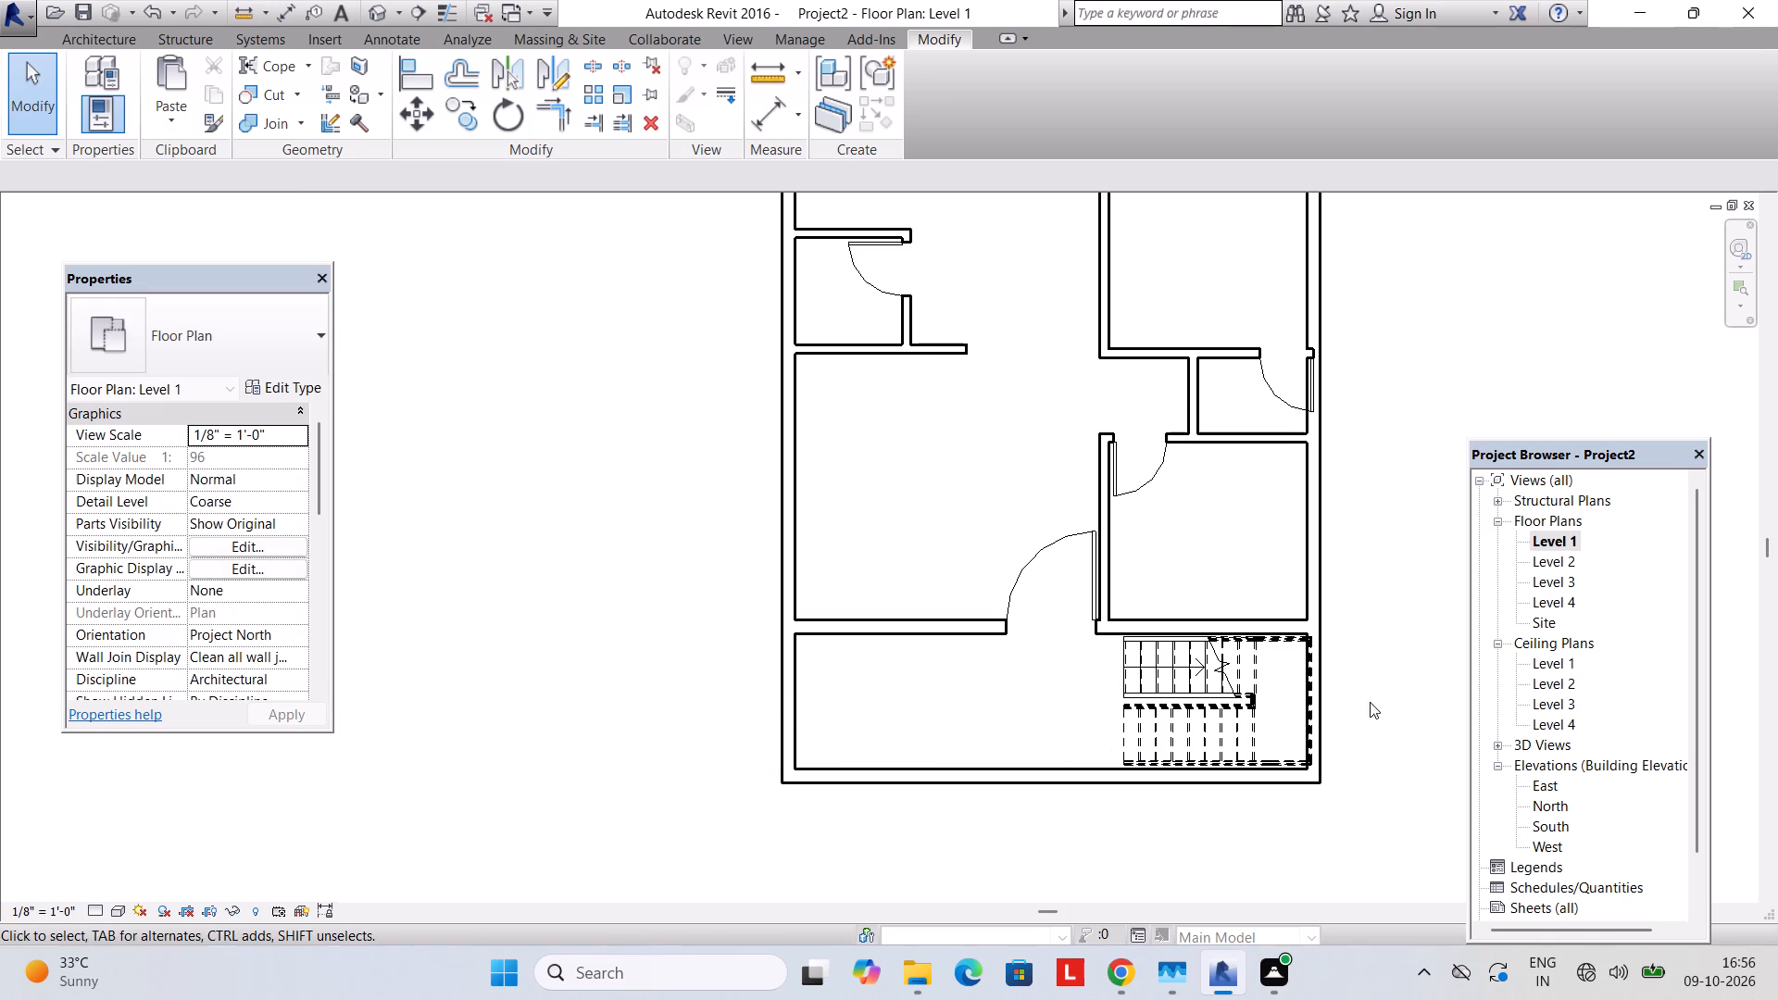
Nudge the east exterior wall another 3" west, to 6'-6" from the nearest parallel partition.
left_click(1321, 614)
key("Left")
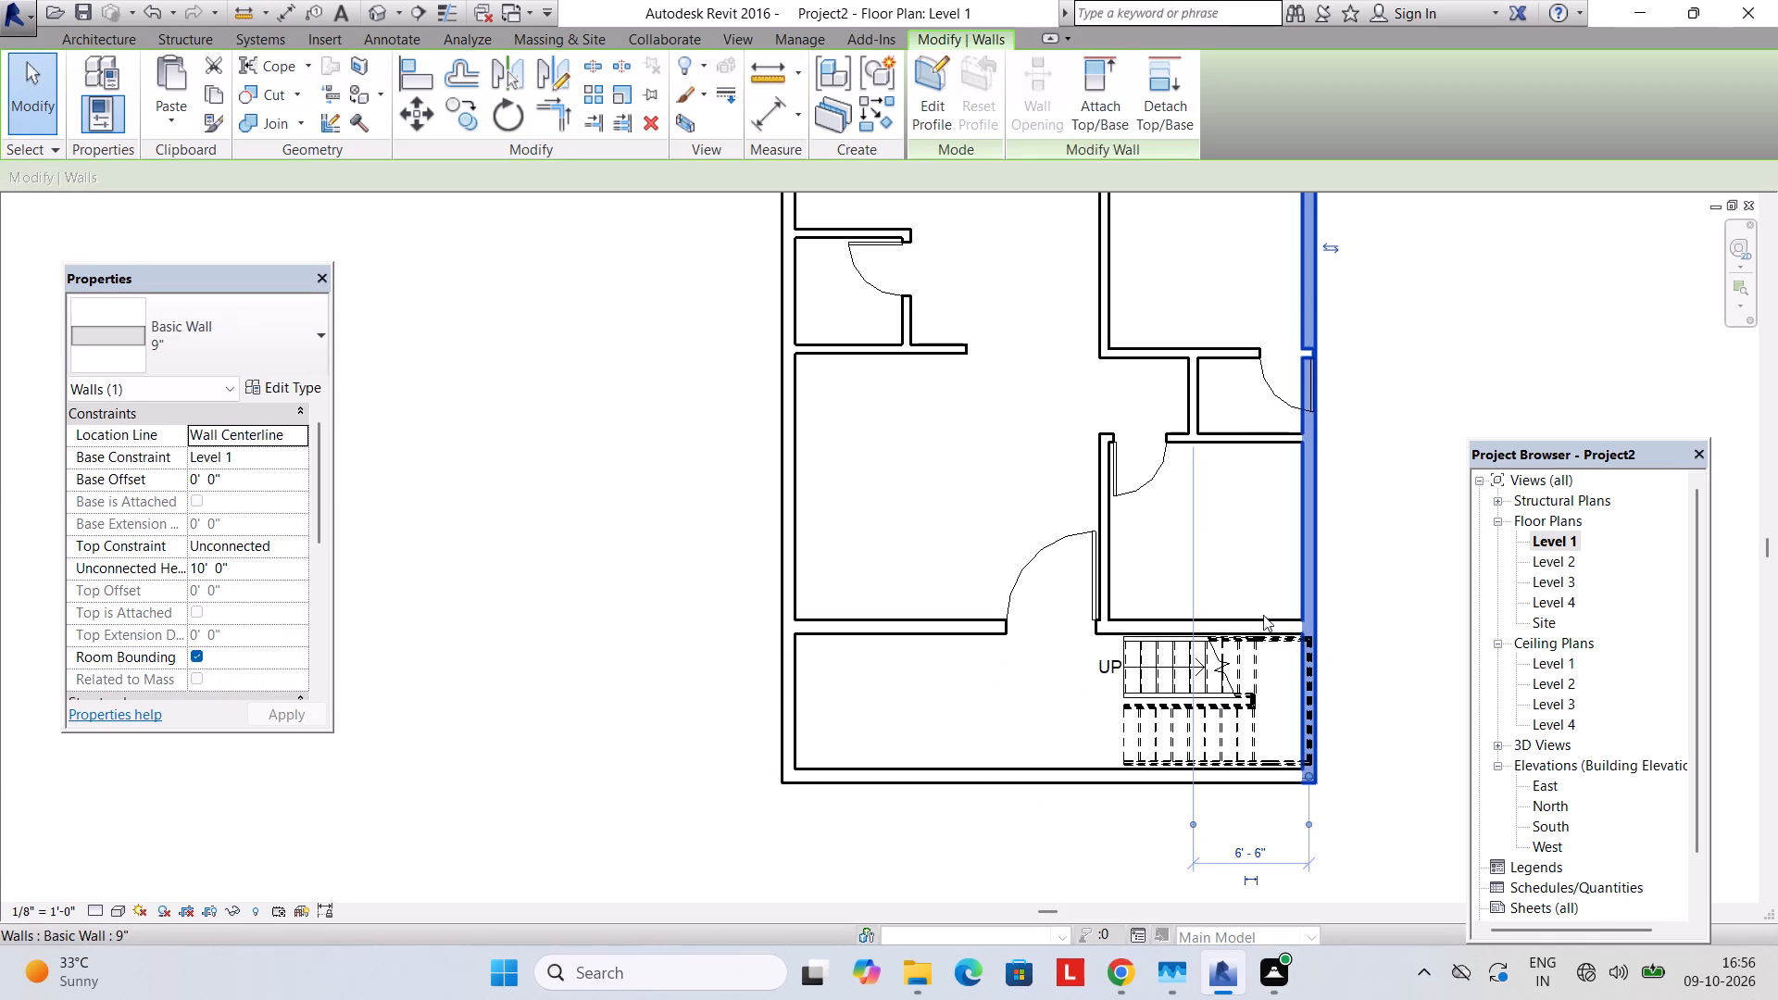
key("Escape")
Select the whole Assembled Stair and nudge it west four times to bring it inside the east exterior wall.
scroll(1068, 640, "up", 3)
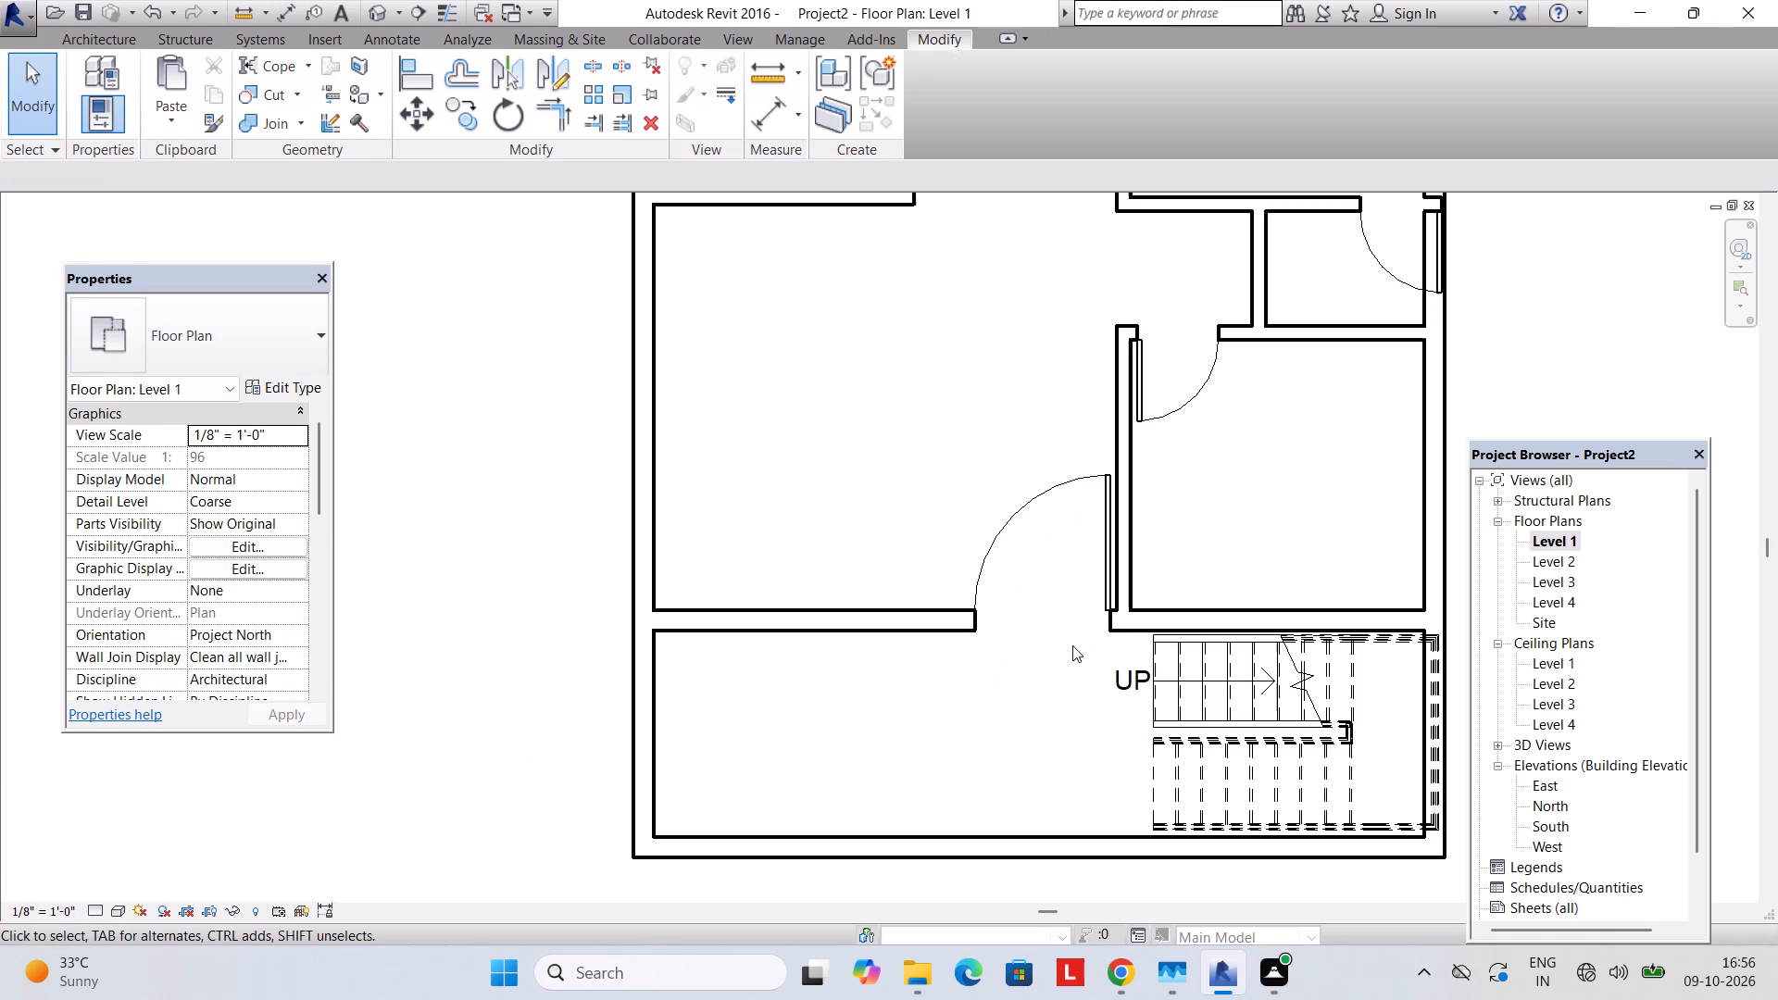
left_click(1072, 645)
left_click_drag(1086, 649, 1383, 821)
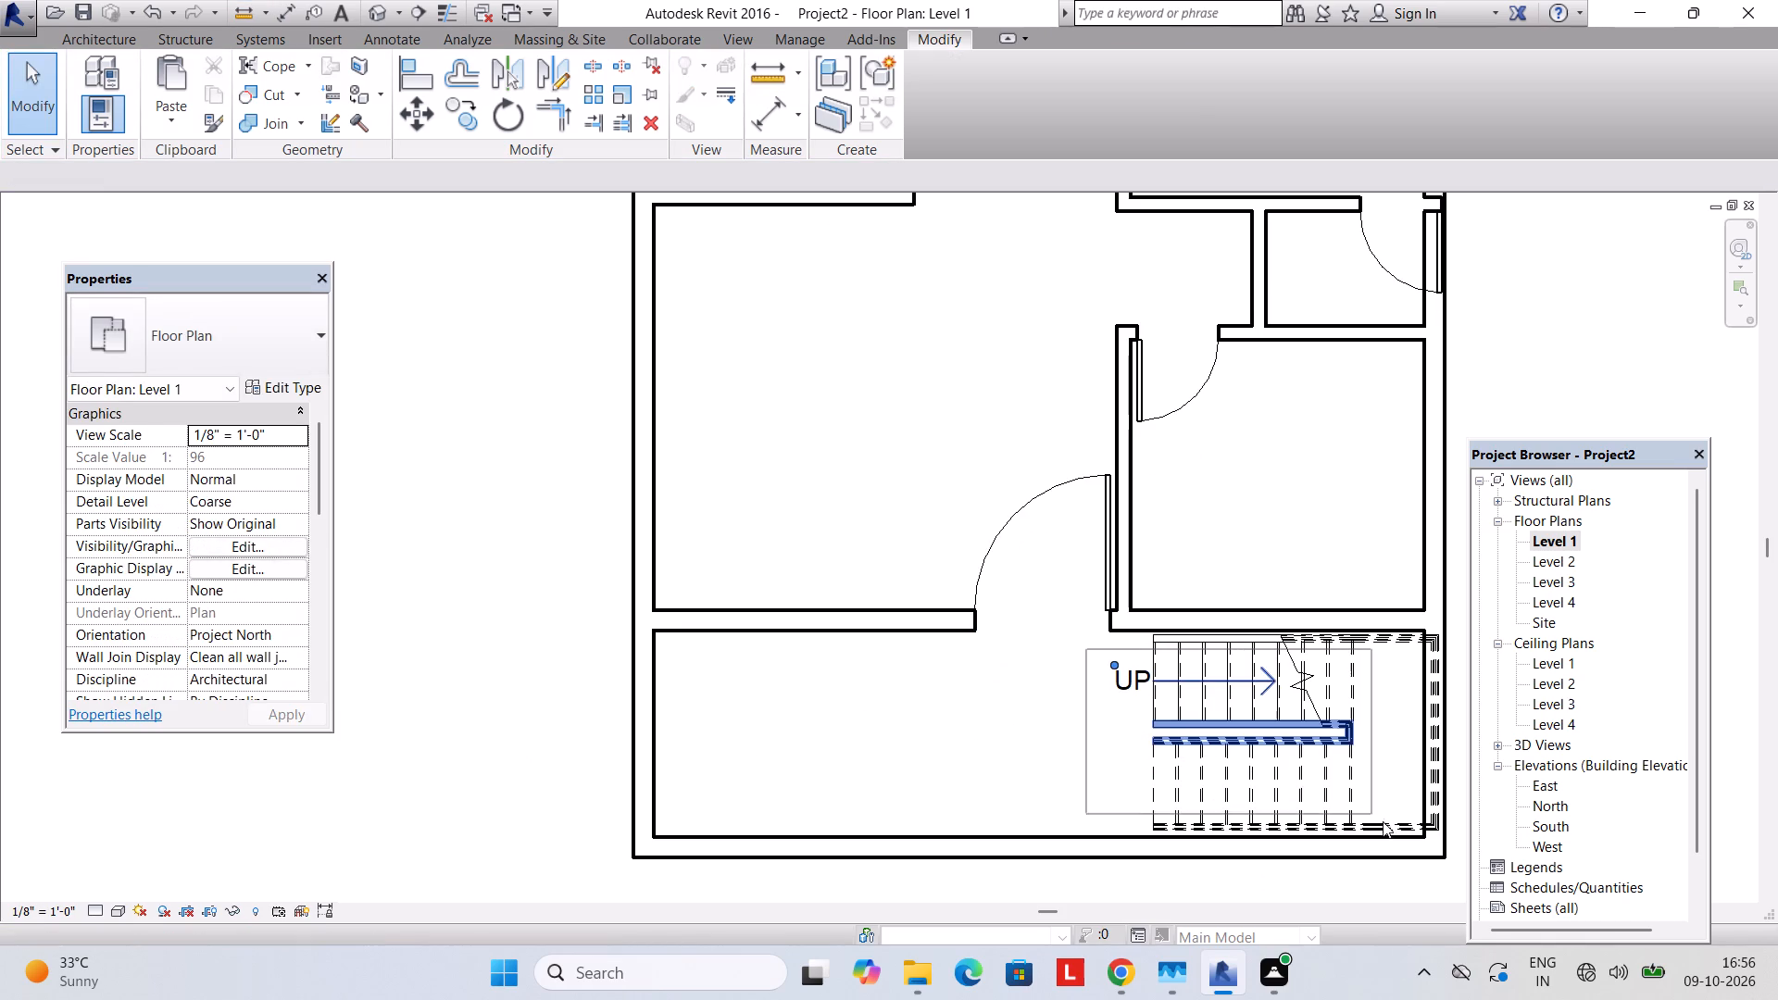
left_click_drag(1383, 821, 1420, 831)
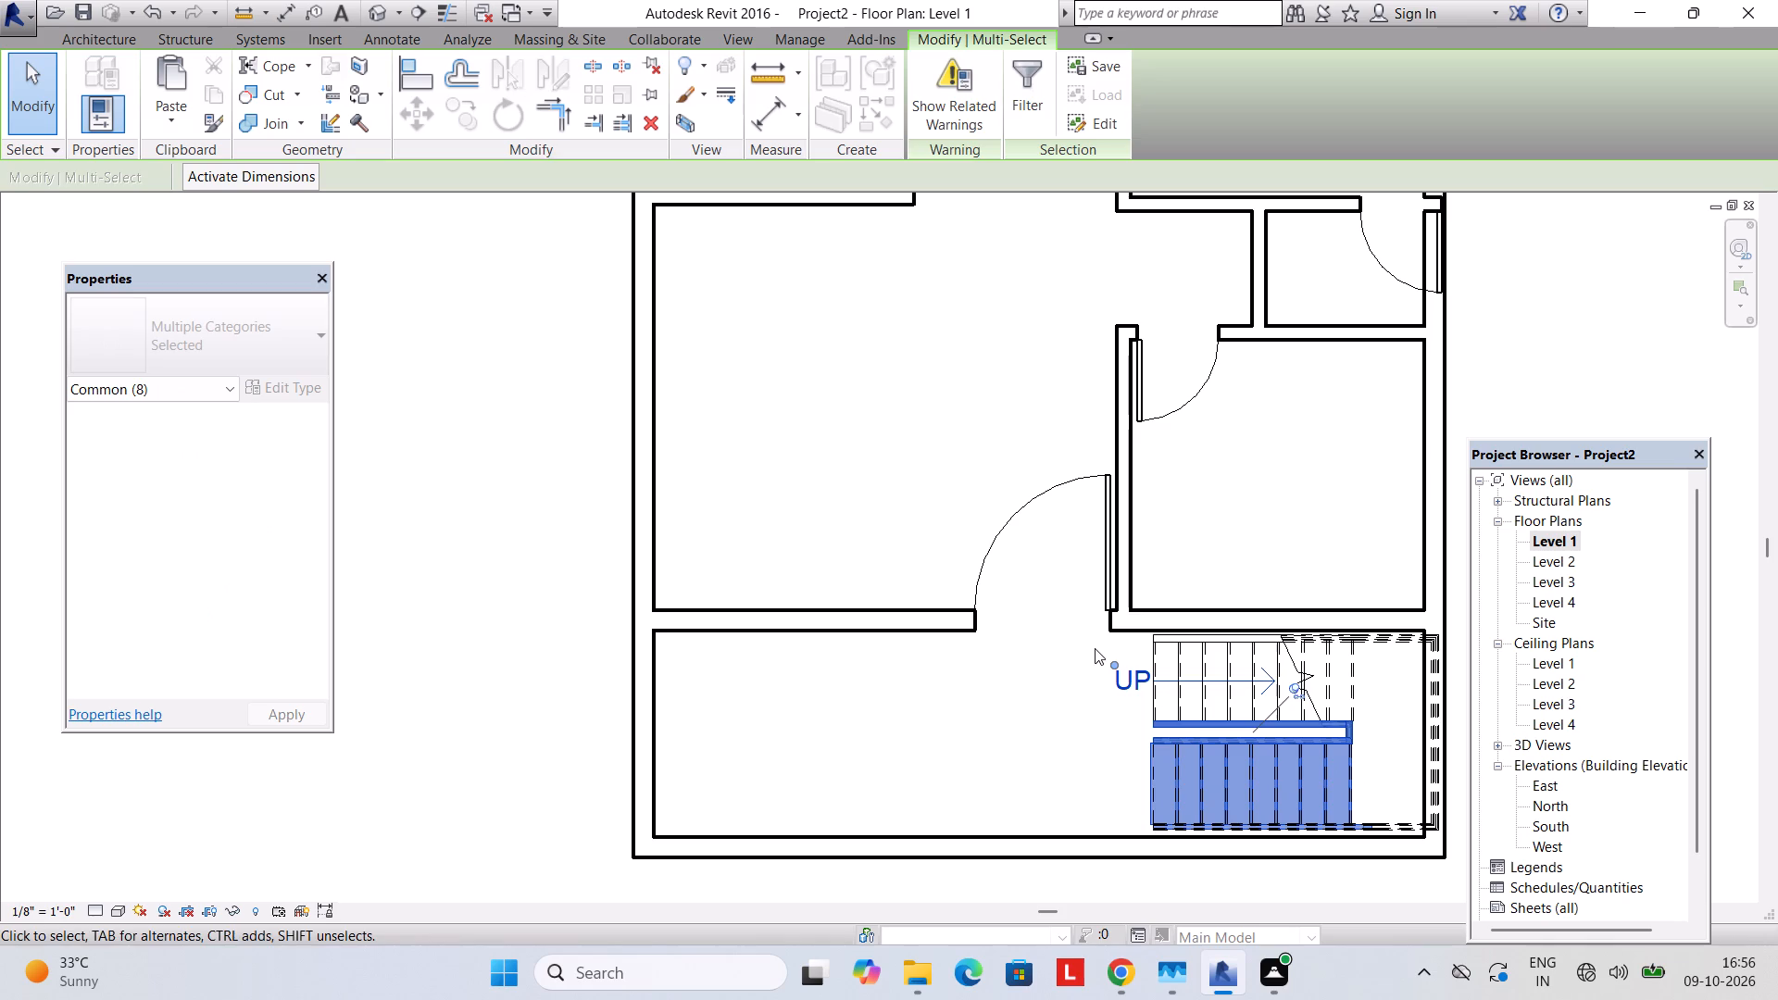
left_click_drag(1115, 653, 1247, 731)
scroll(1121, 651, "up", 3)
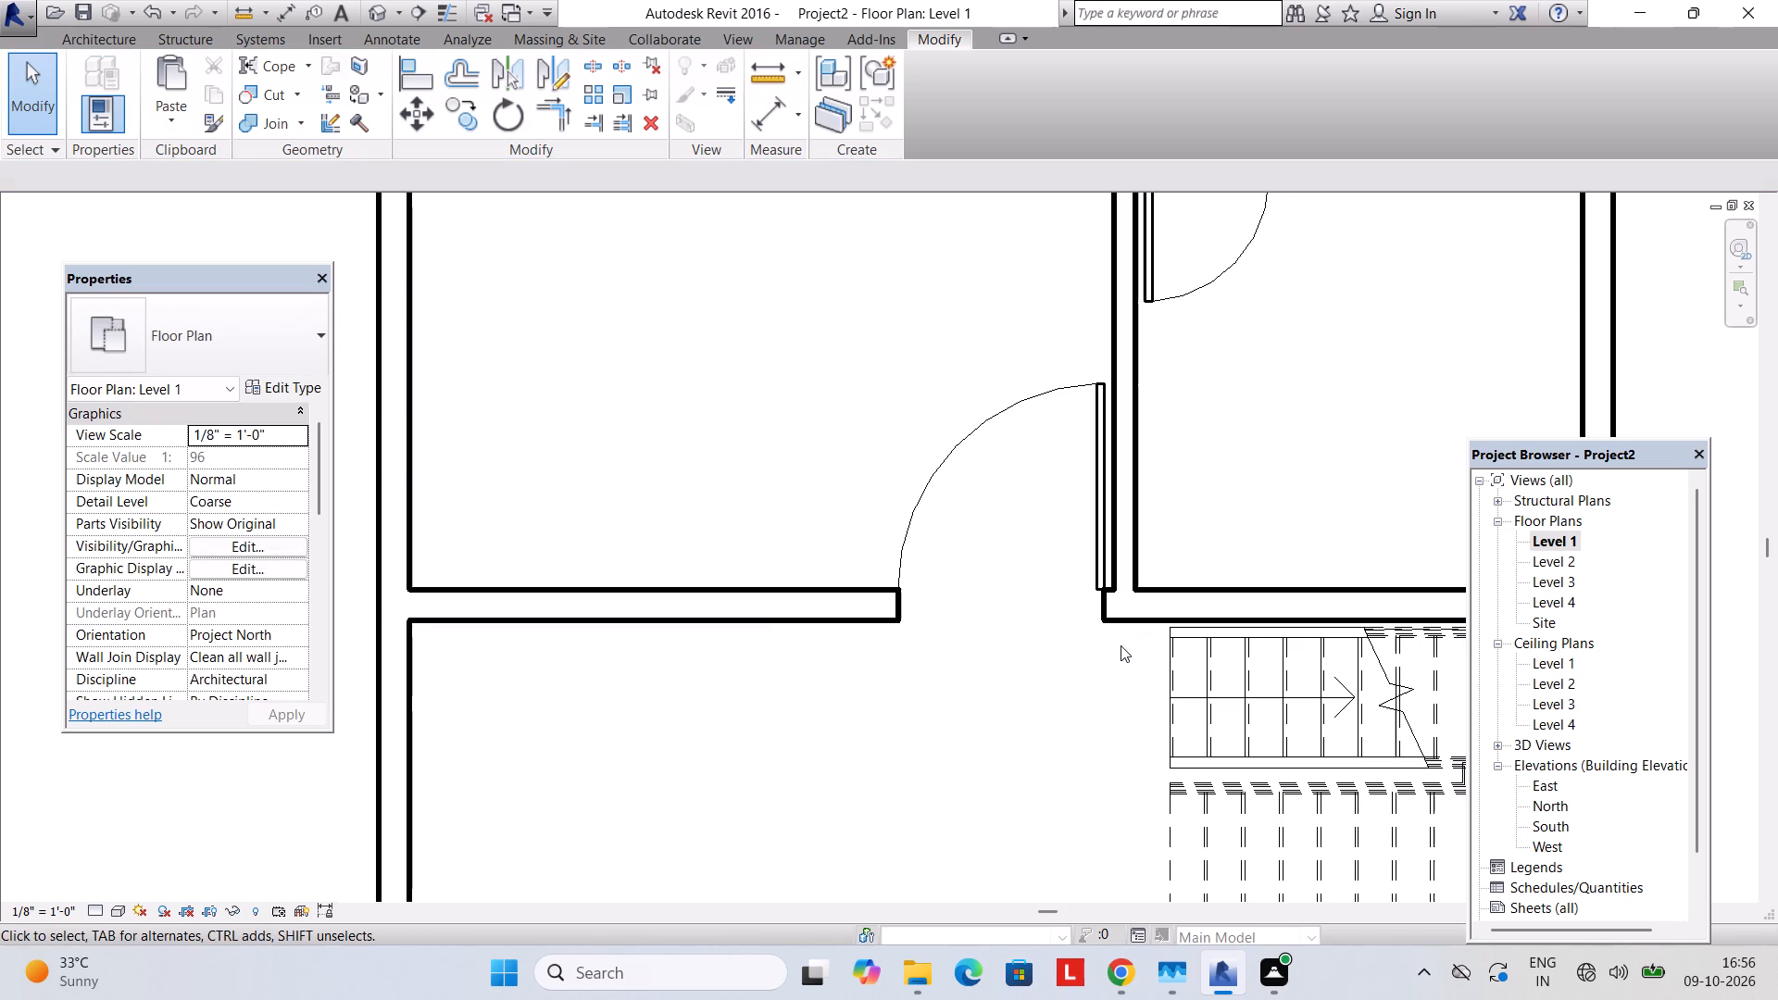
left_click_drag(1121, 632, 1285, 825)
scroll(1285, 825, "down", 2)
left_click(1285, 825)
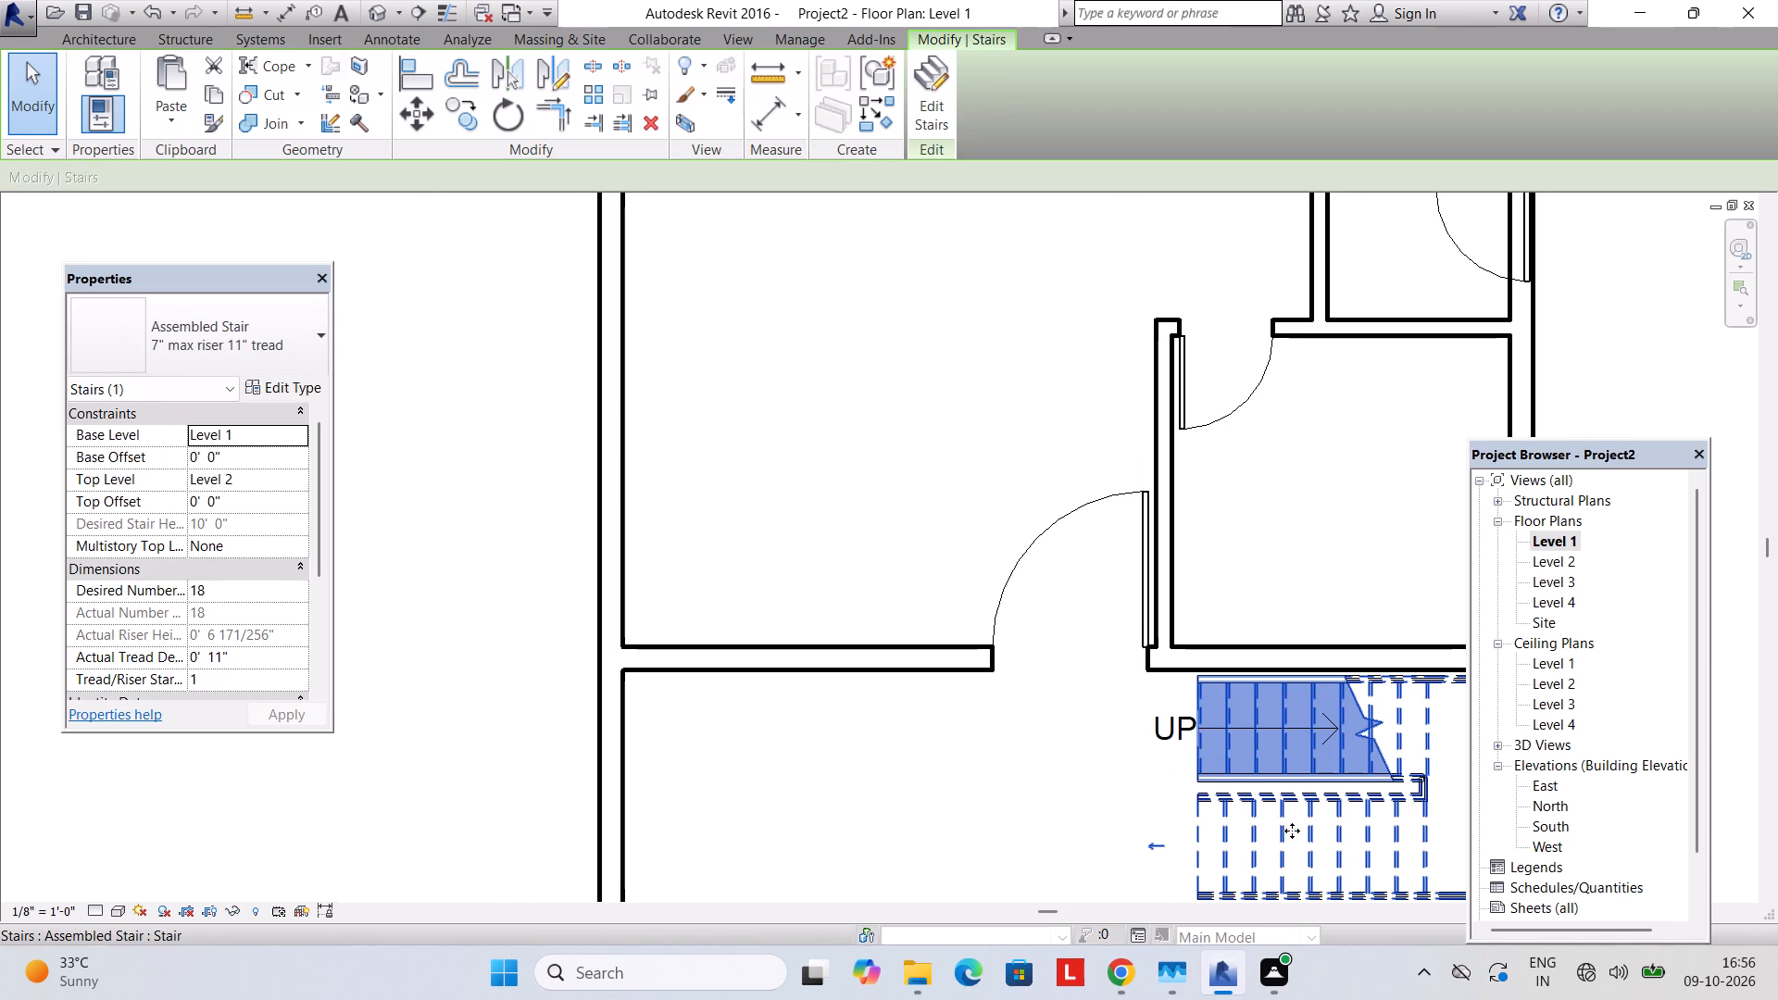
middle_click_drag(1195, 794, 979, 778)
key("Left")
key("Left")
key("Left")
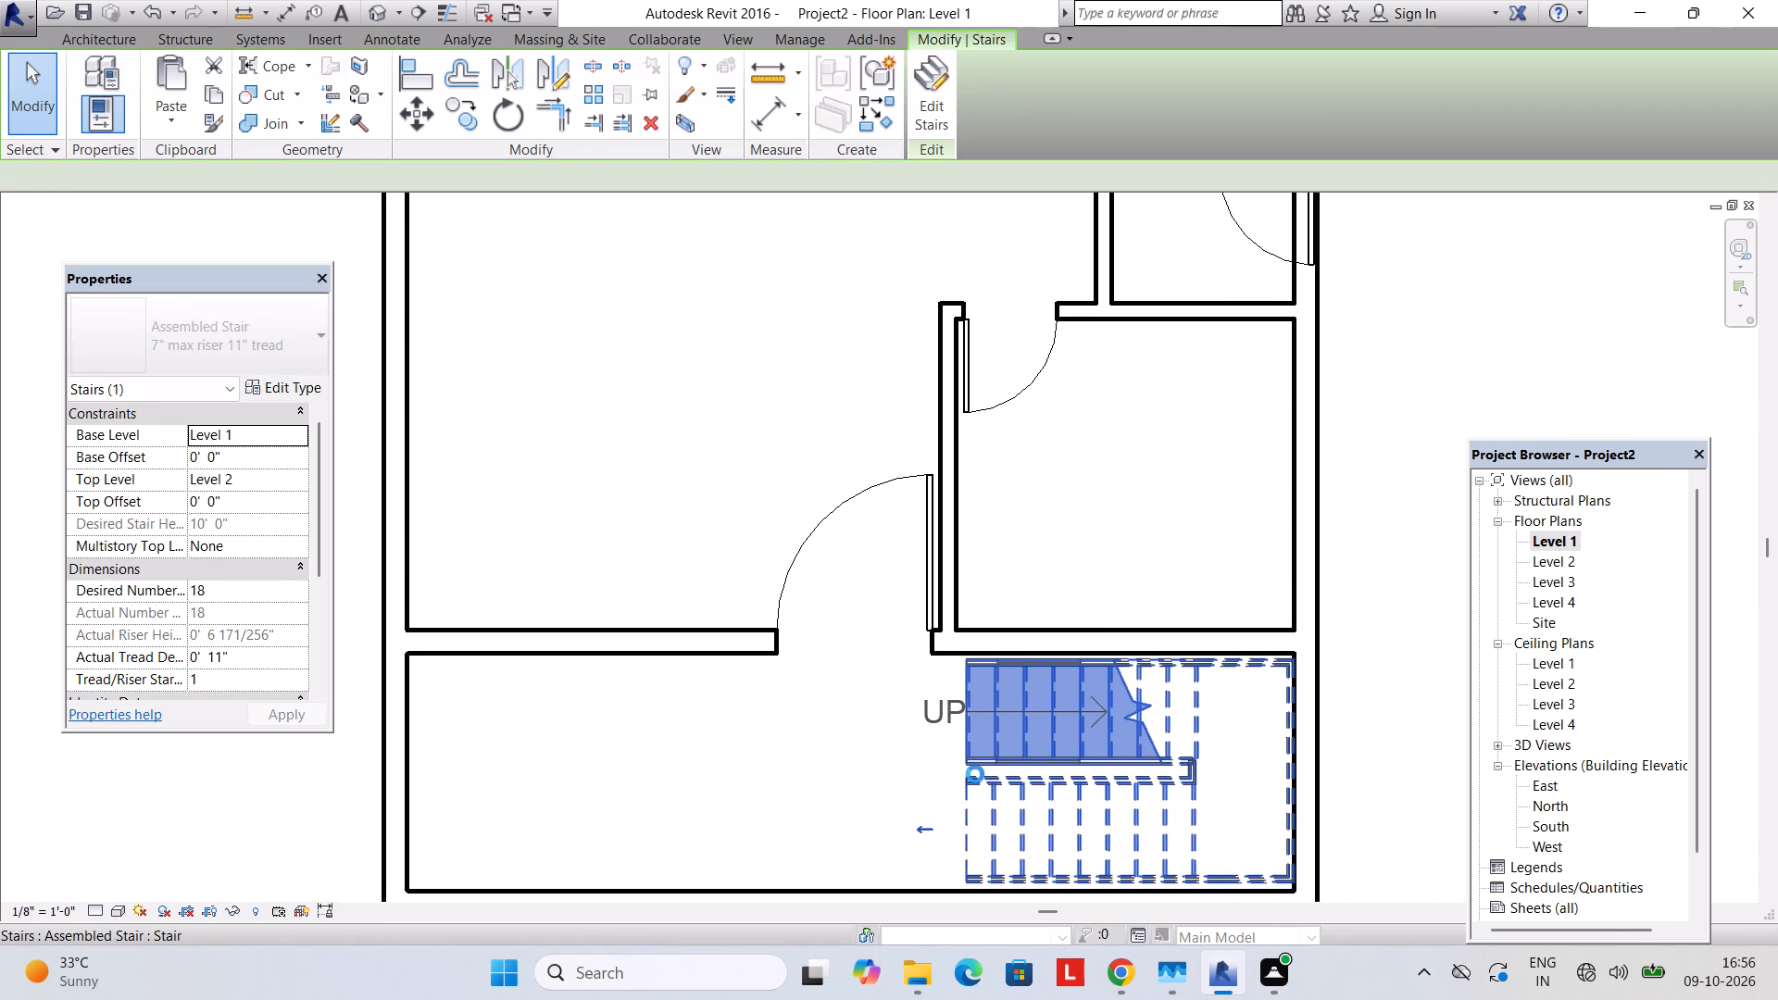
key("Left")
key("Escape")
Measure the south side's overall width again between the southwest and southeast outer corners.
scroll(763, 692, "down", 1)
middle_click_drag(763, 692, 776, 573)
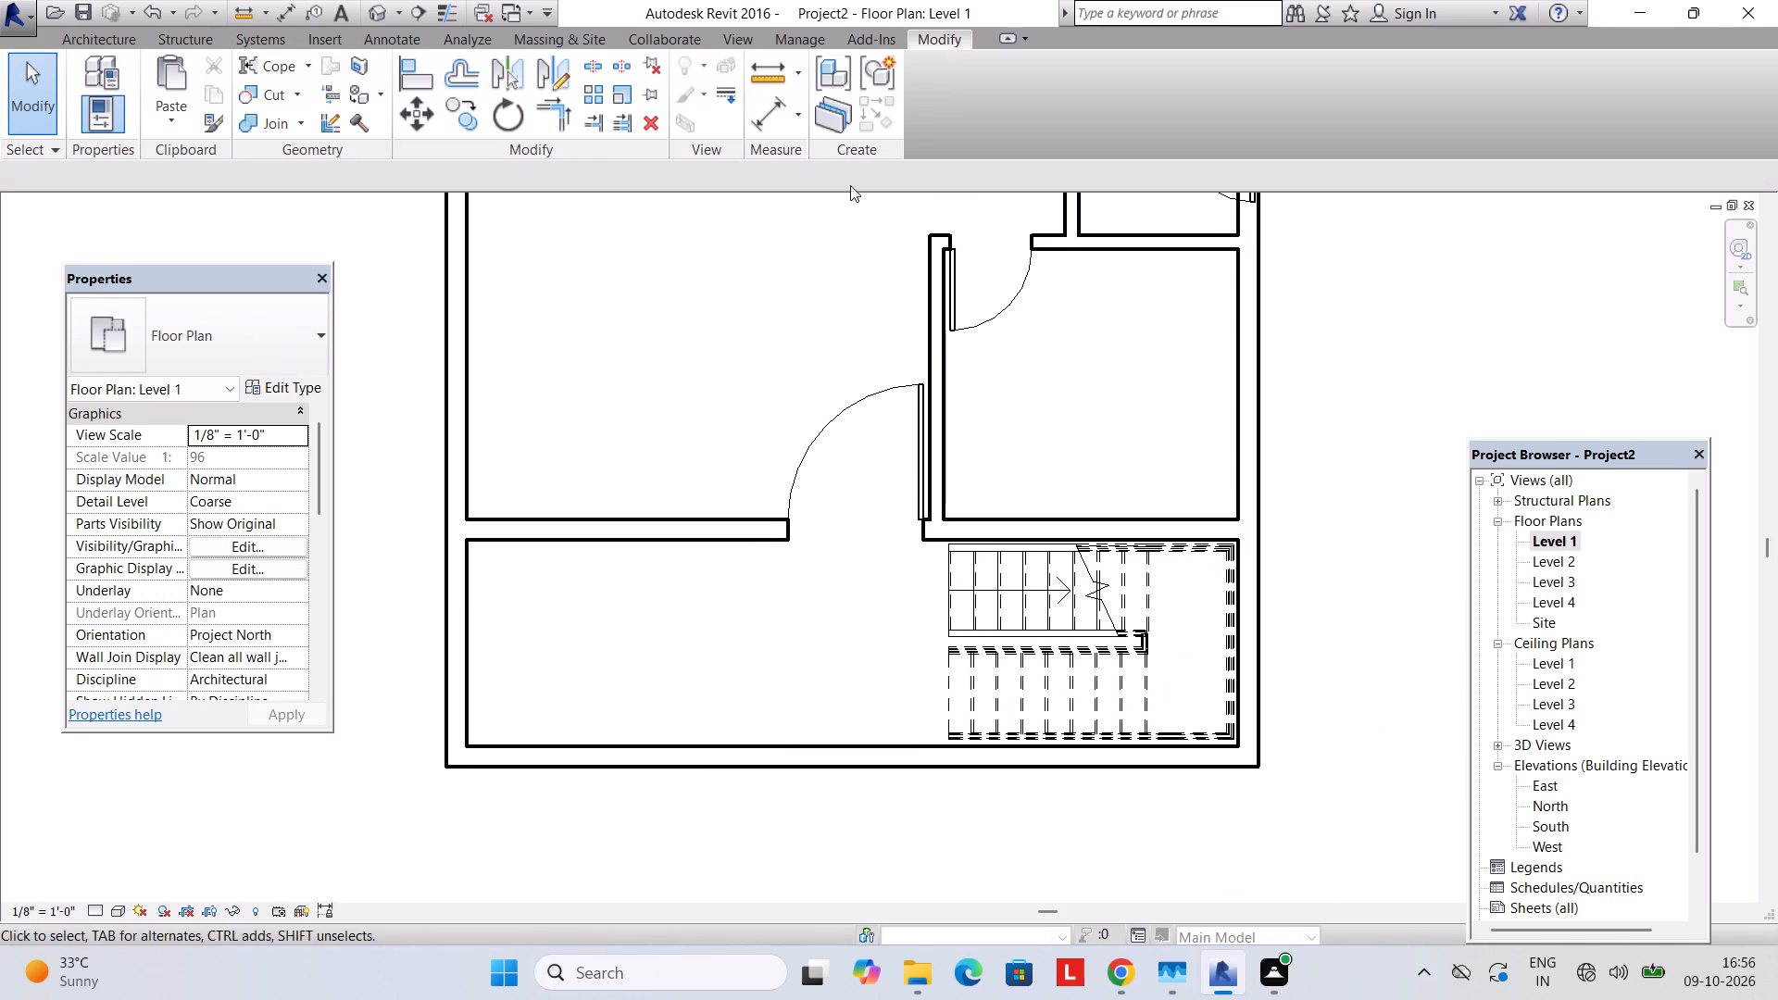
left_click(745, 58)
left_click(751, 63)
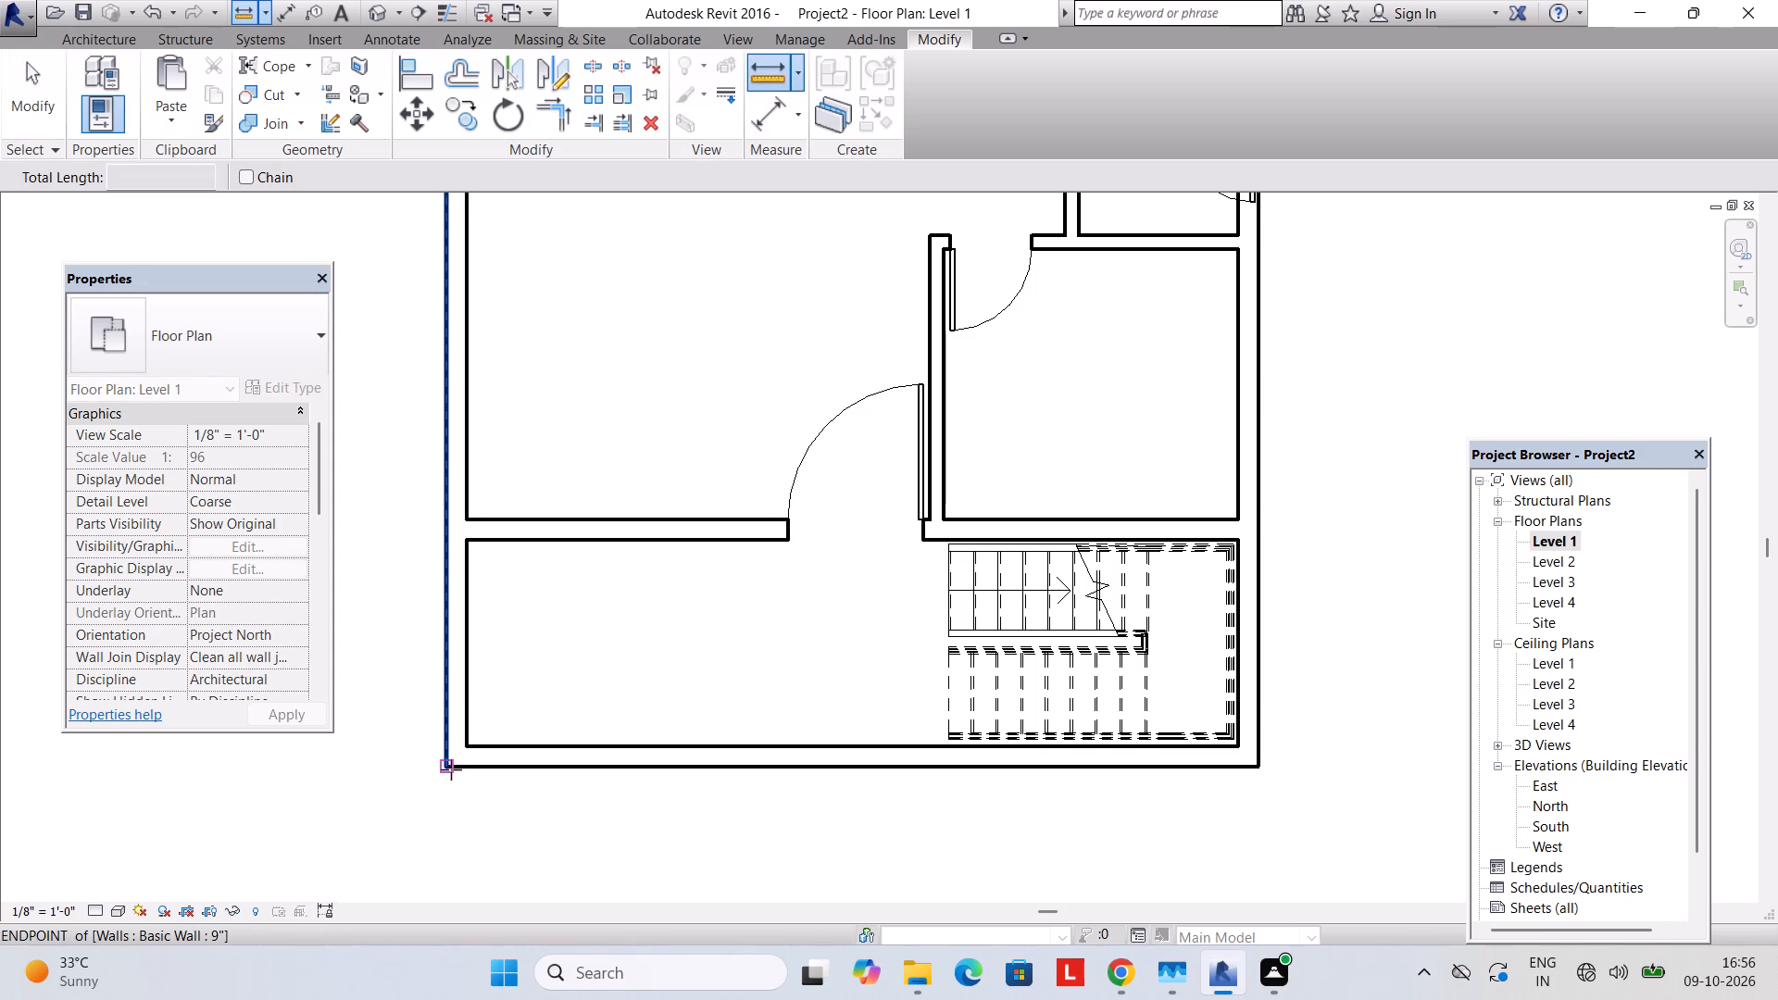
left_click(451, 768)
left_click(1263, 768)
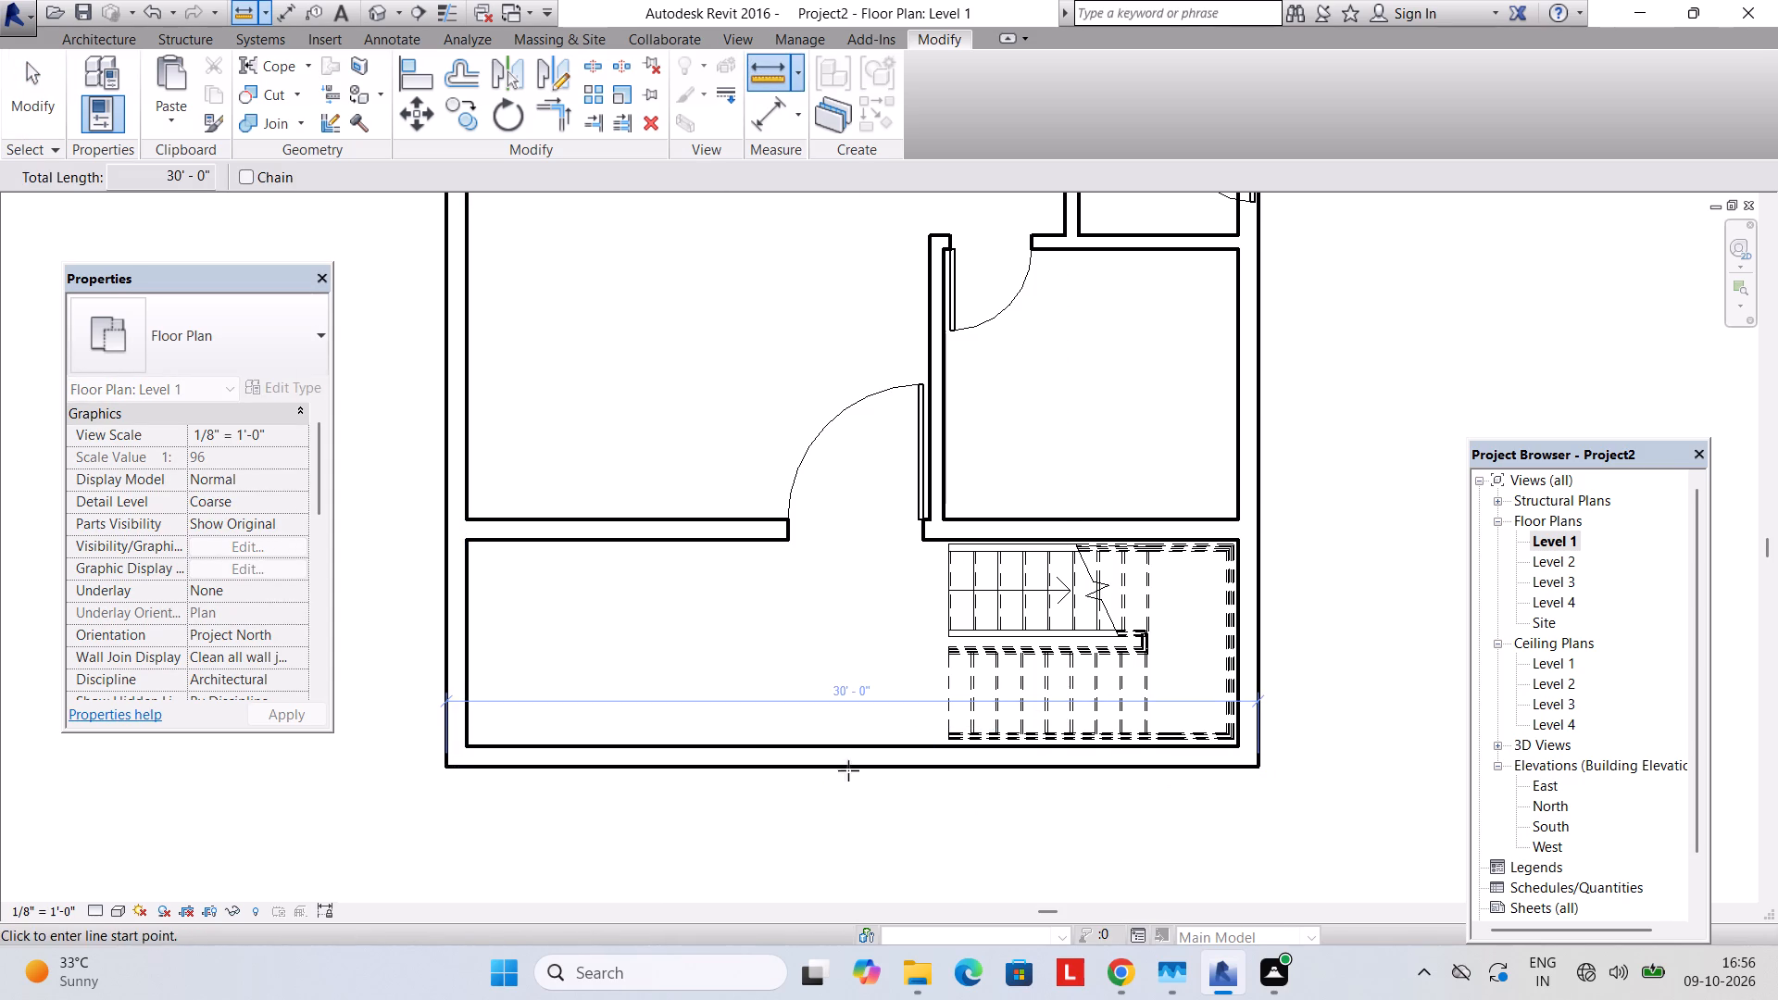
key("Escape")
Measure the west side's overall length from the northwest to the southwest outer corner, leaving the Measure tool.
scroll(820, 710, "down", 4)
middle_click_drag(822, 706, 1022, 824)
scroll(838, 519, "down", 3)
middle_click_drag(786, 480, 849, 671)
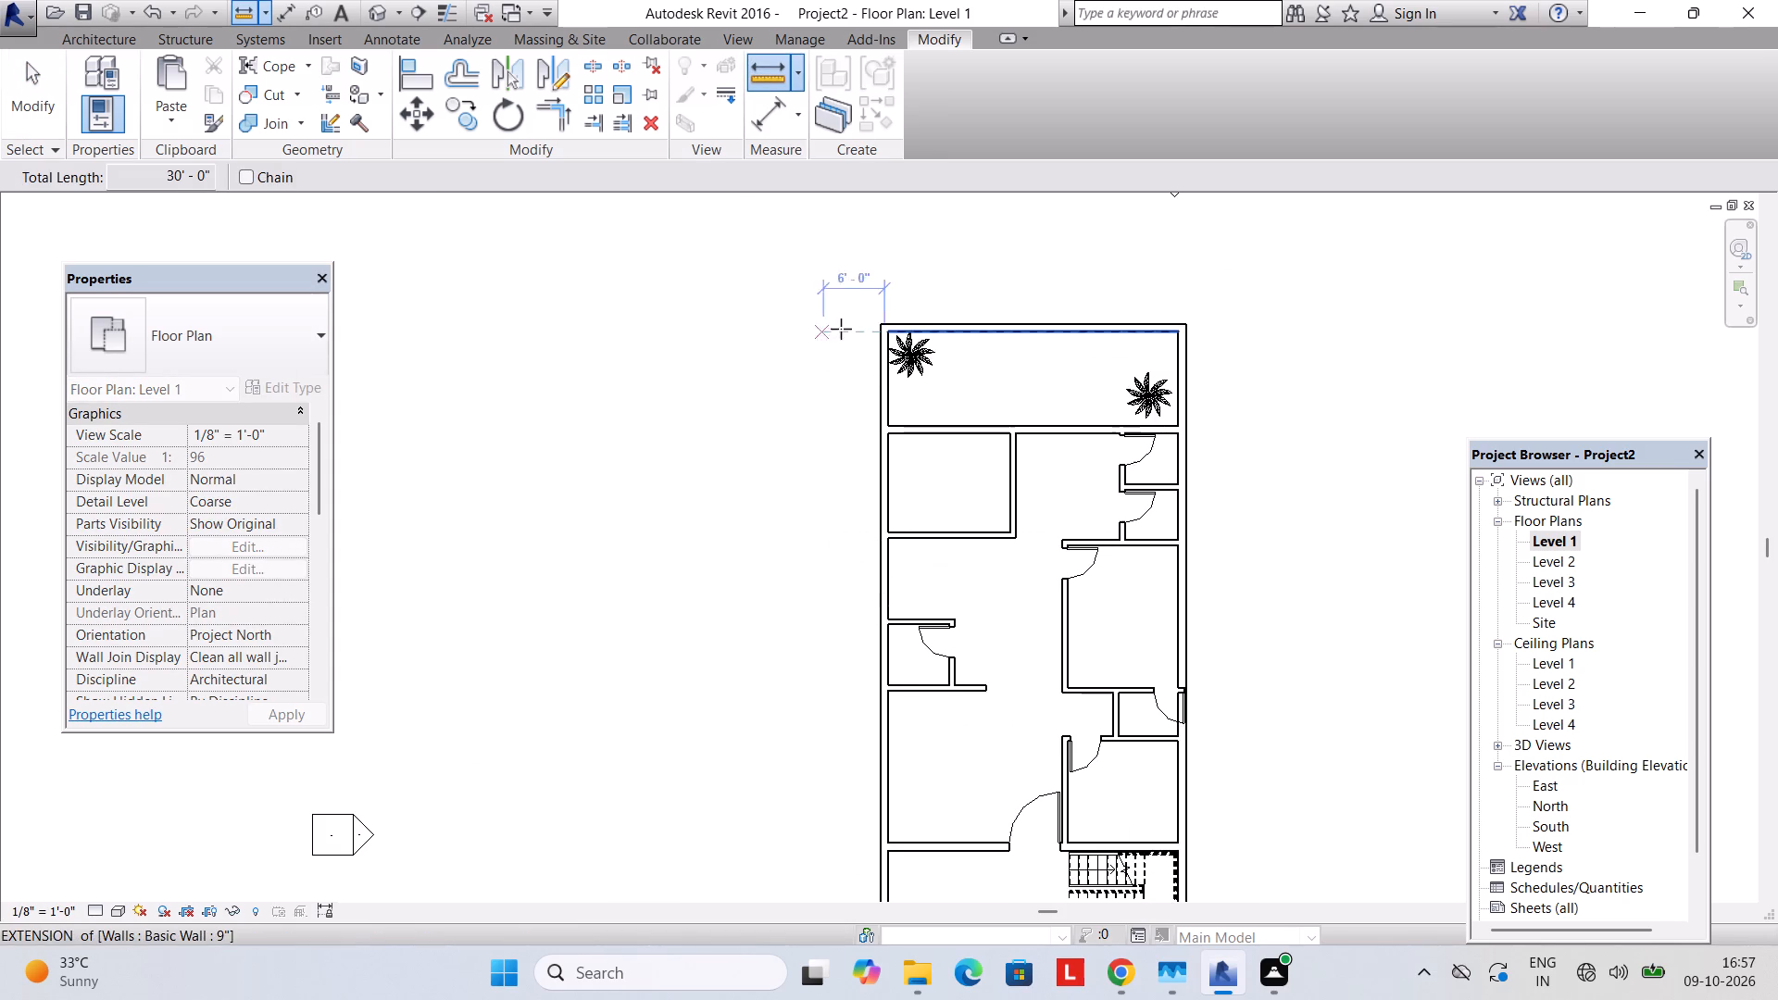
left_click(878, 319)
middle_click_drag(863, 634, 877, 368)
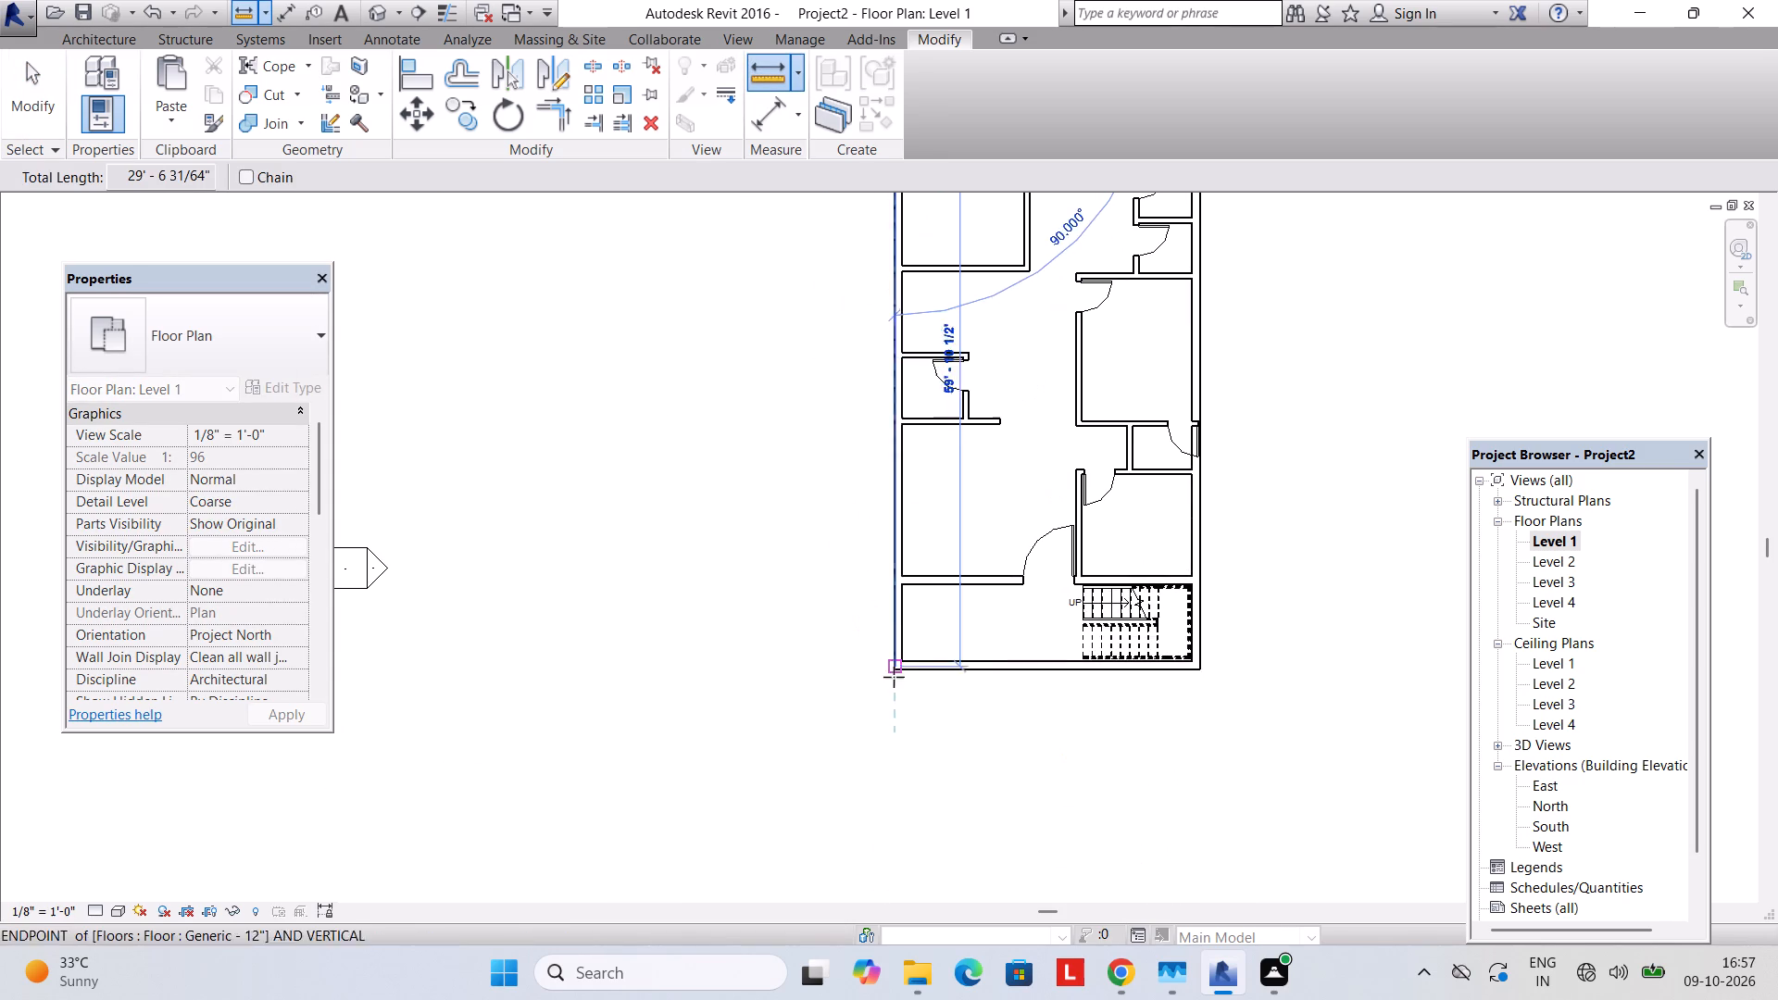
left_click(896, 671)
middle_click_drag(823, 588, 811, 630)
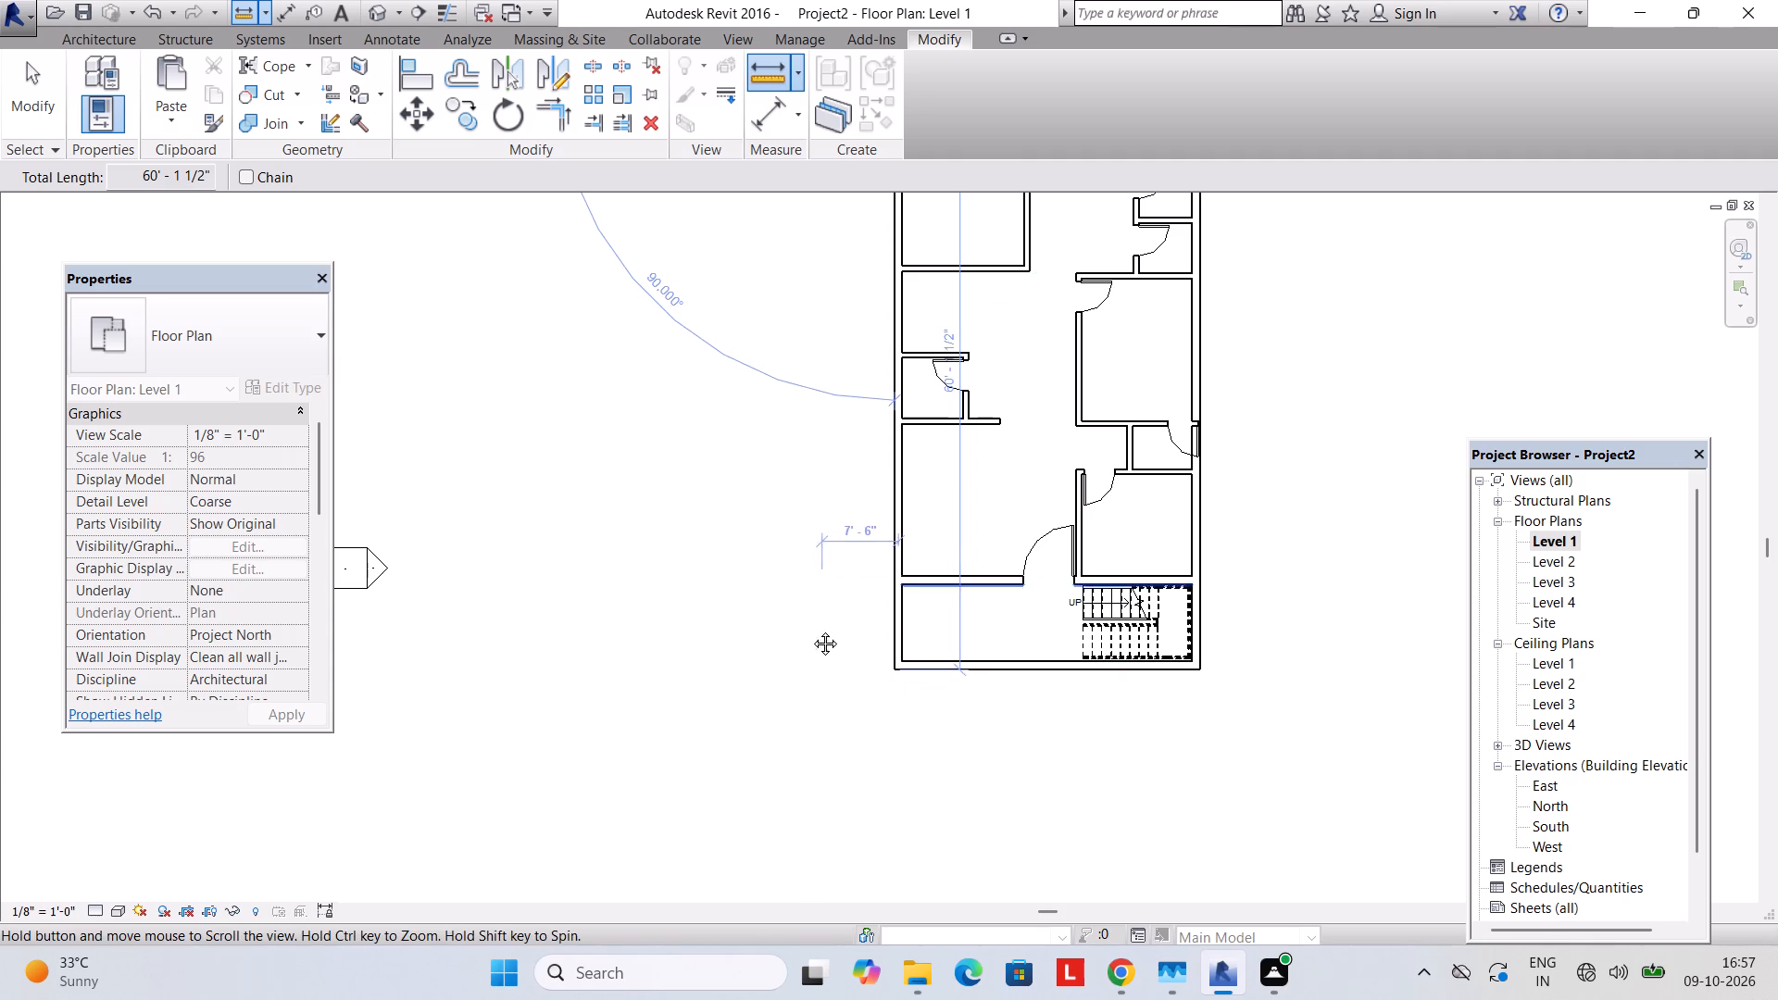
middle_click_drag(811, 630, 770, 787)
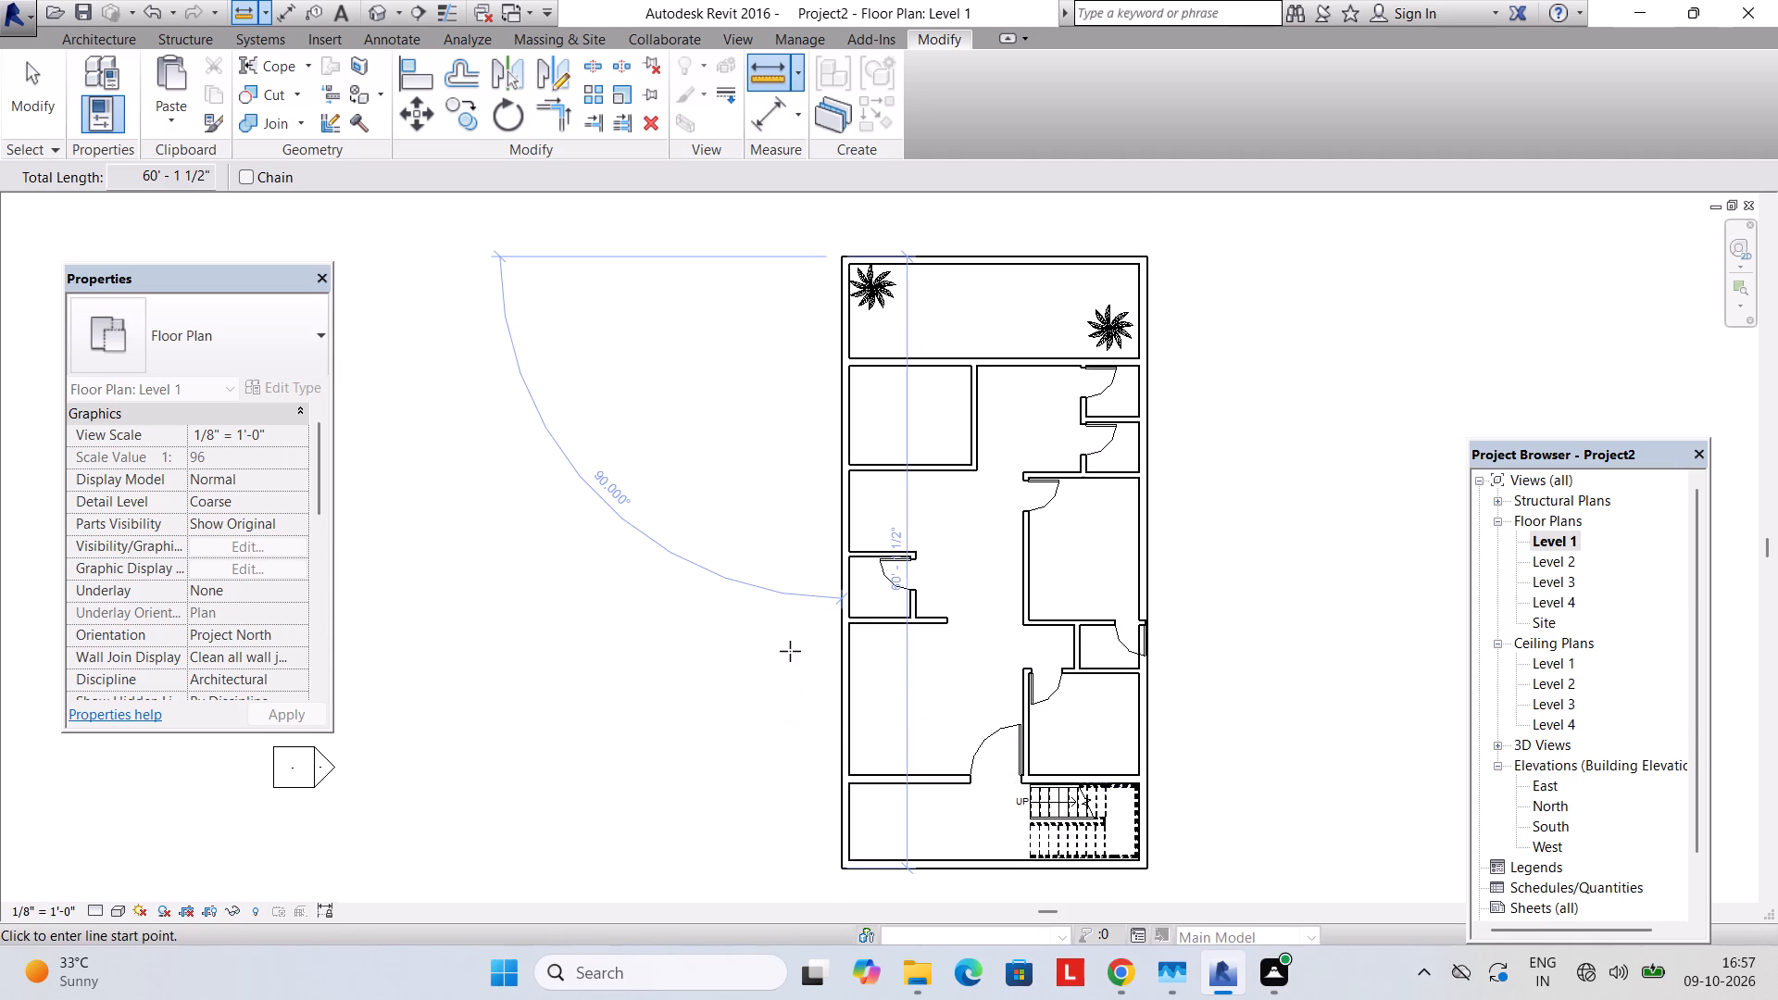
left_click(786, 651)
key("Escape")
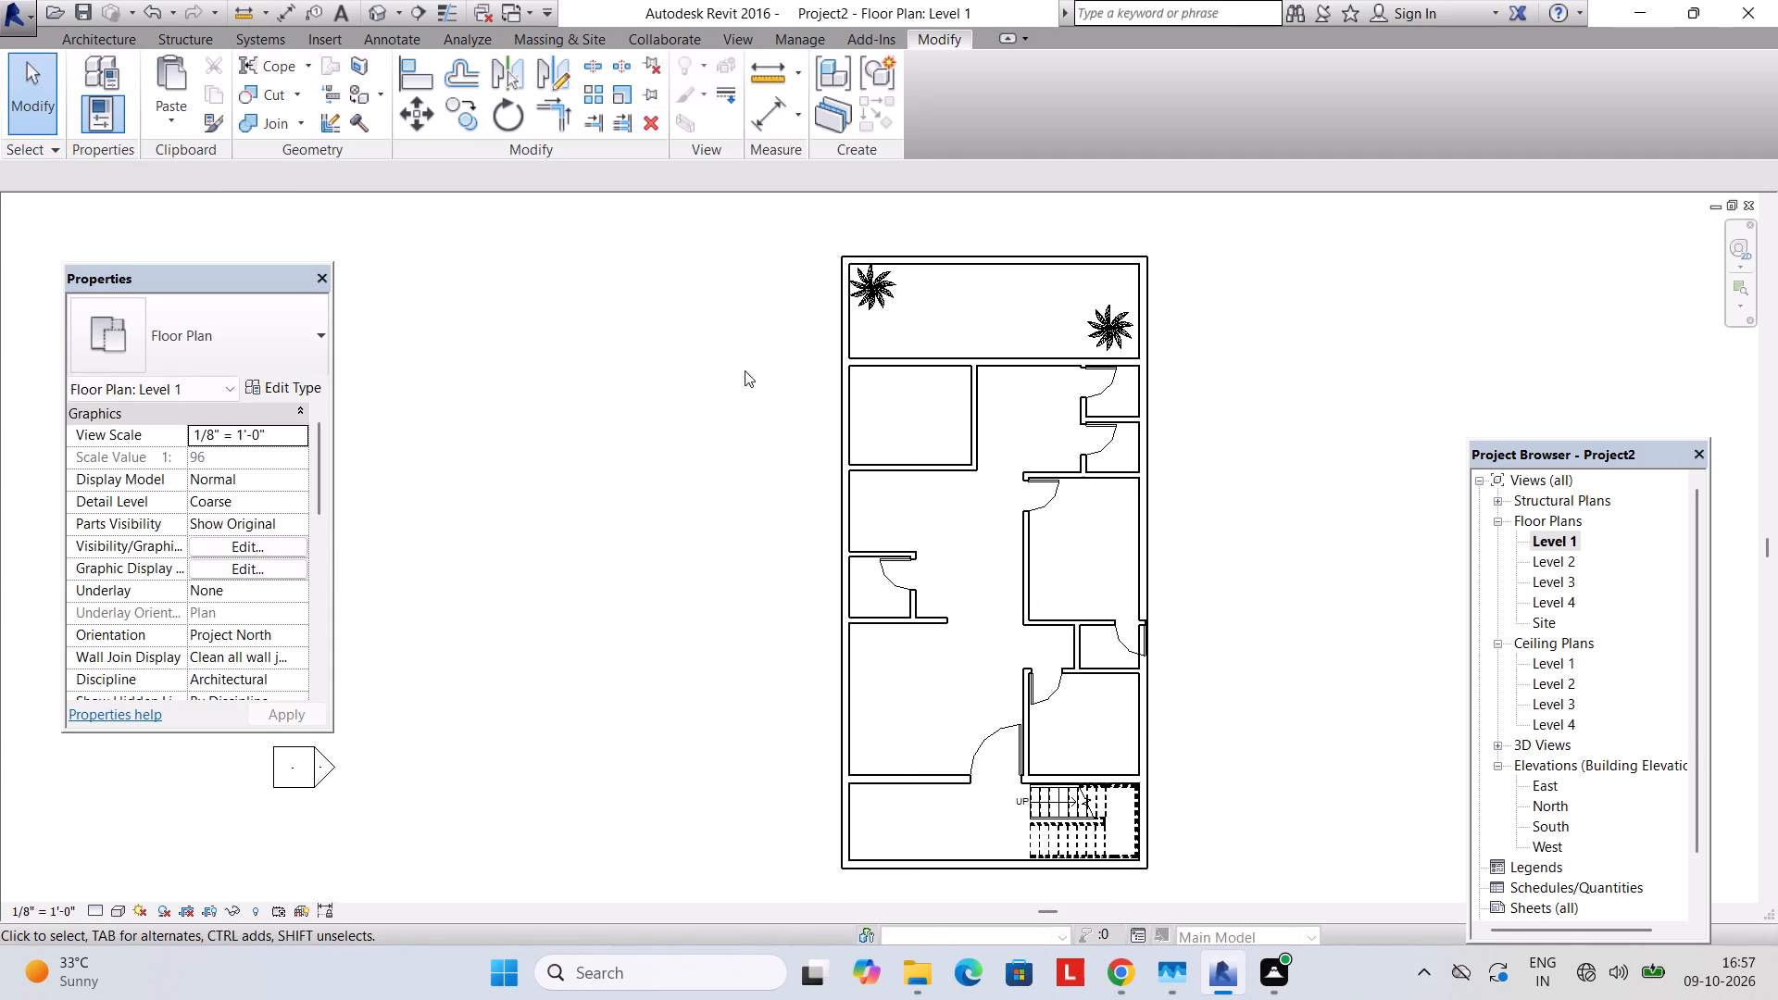
key("Escape")
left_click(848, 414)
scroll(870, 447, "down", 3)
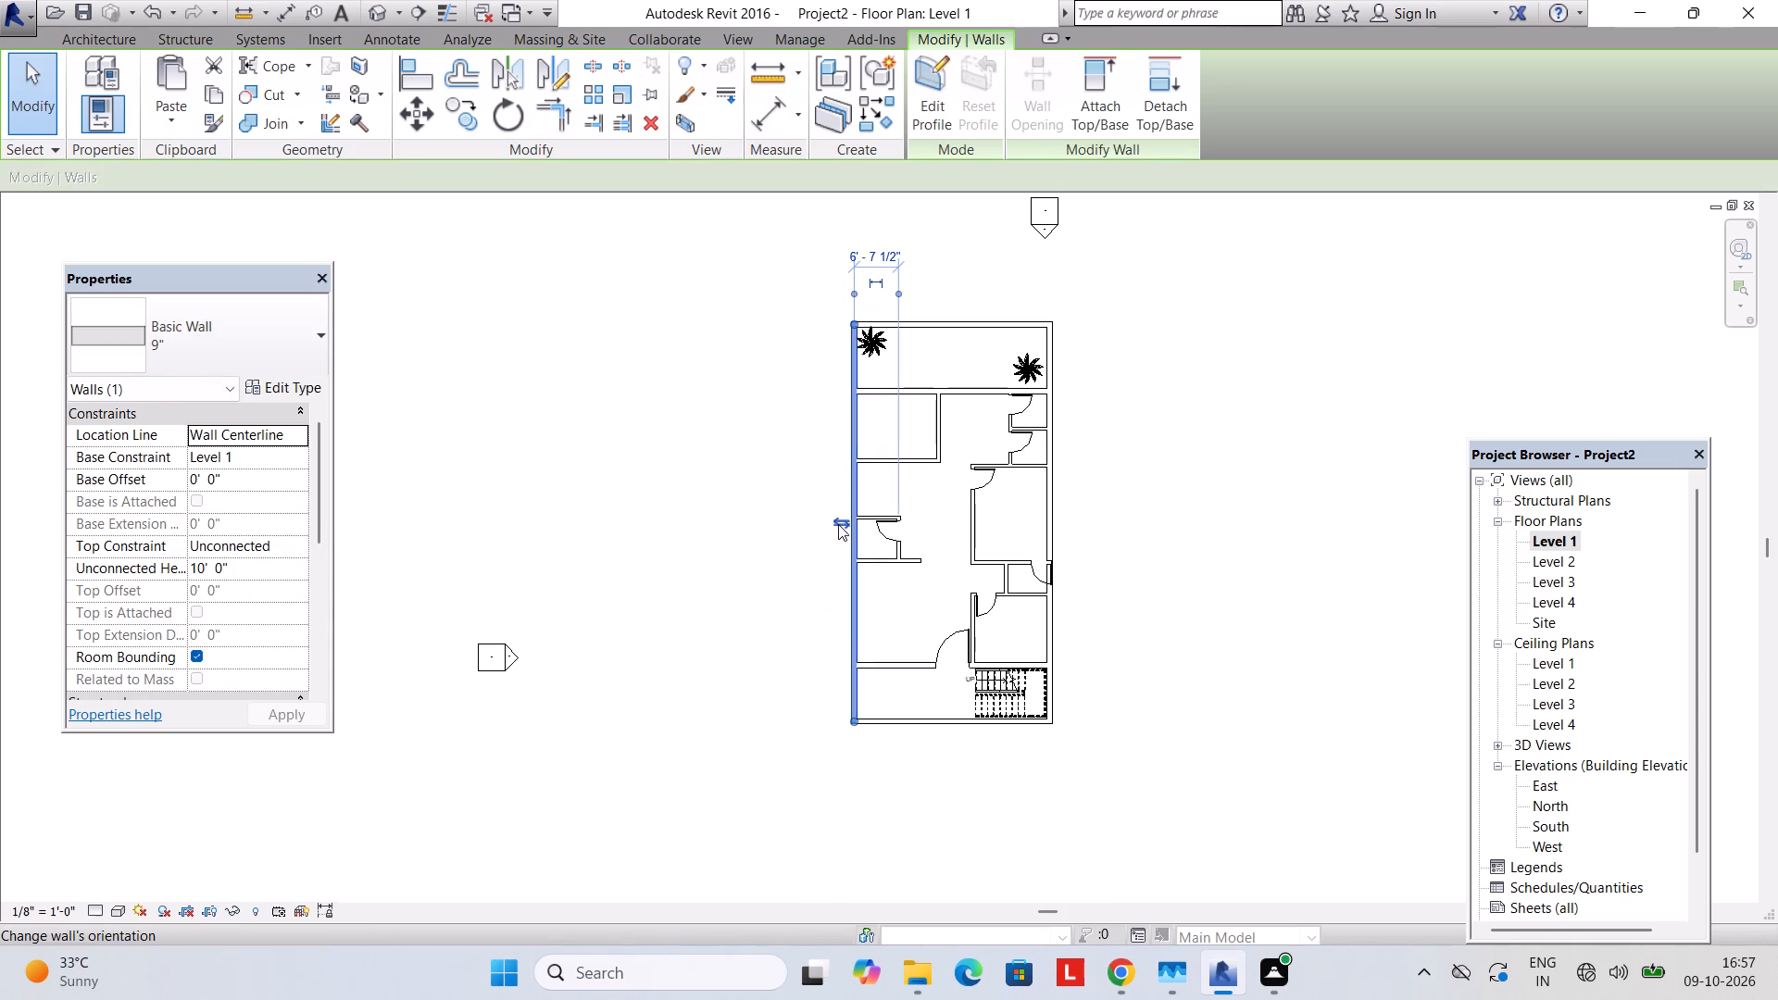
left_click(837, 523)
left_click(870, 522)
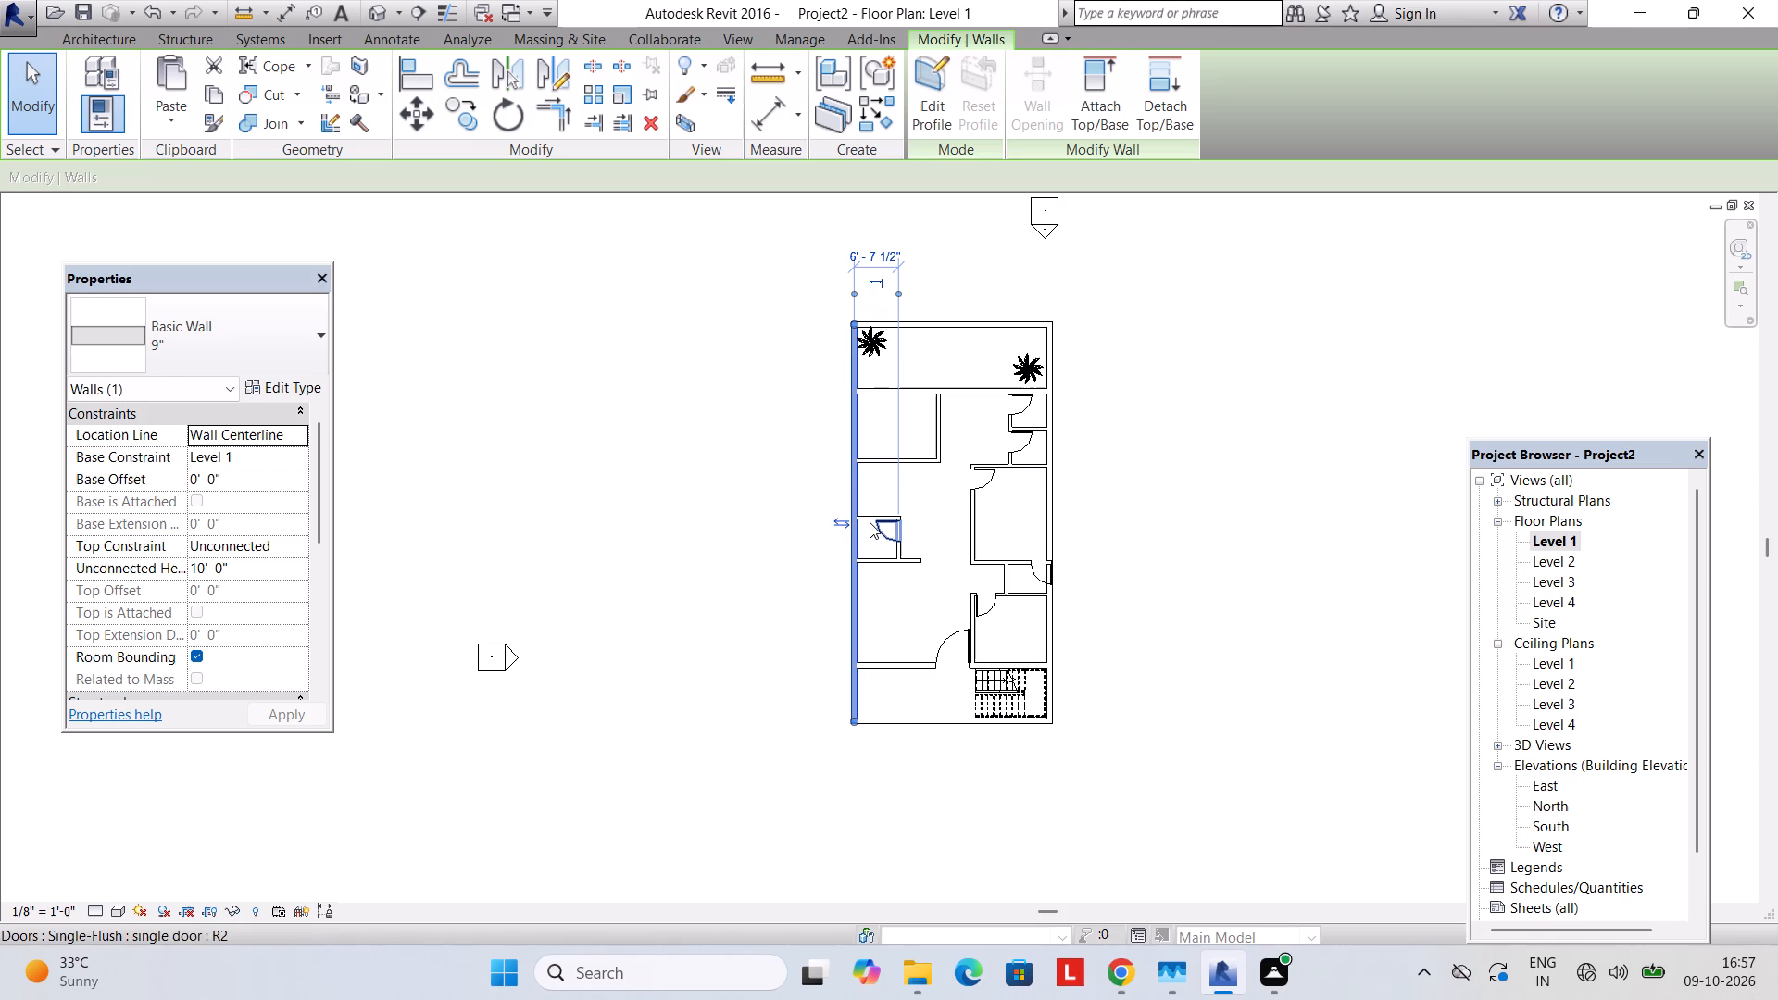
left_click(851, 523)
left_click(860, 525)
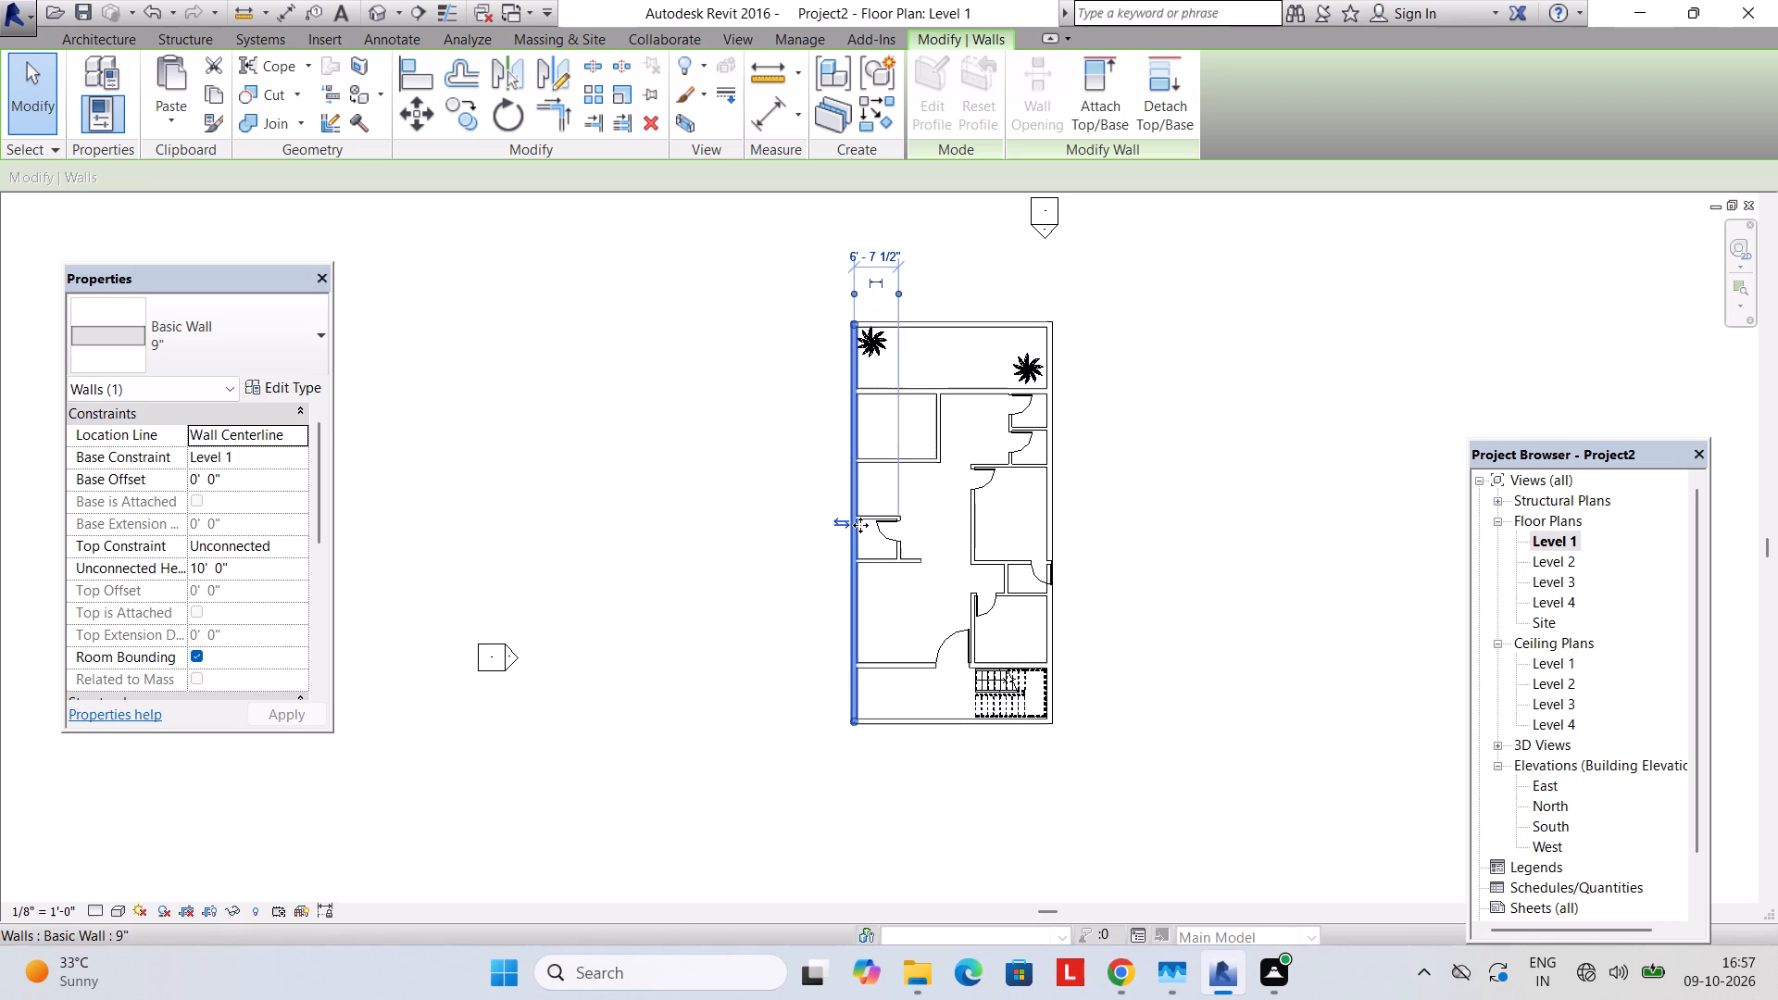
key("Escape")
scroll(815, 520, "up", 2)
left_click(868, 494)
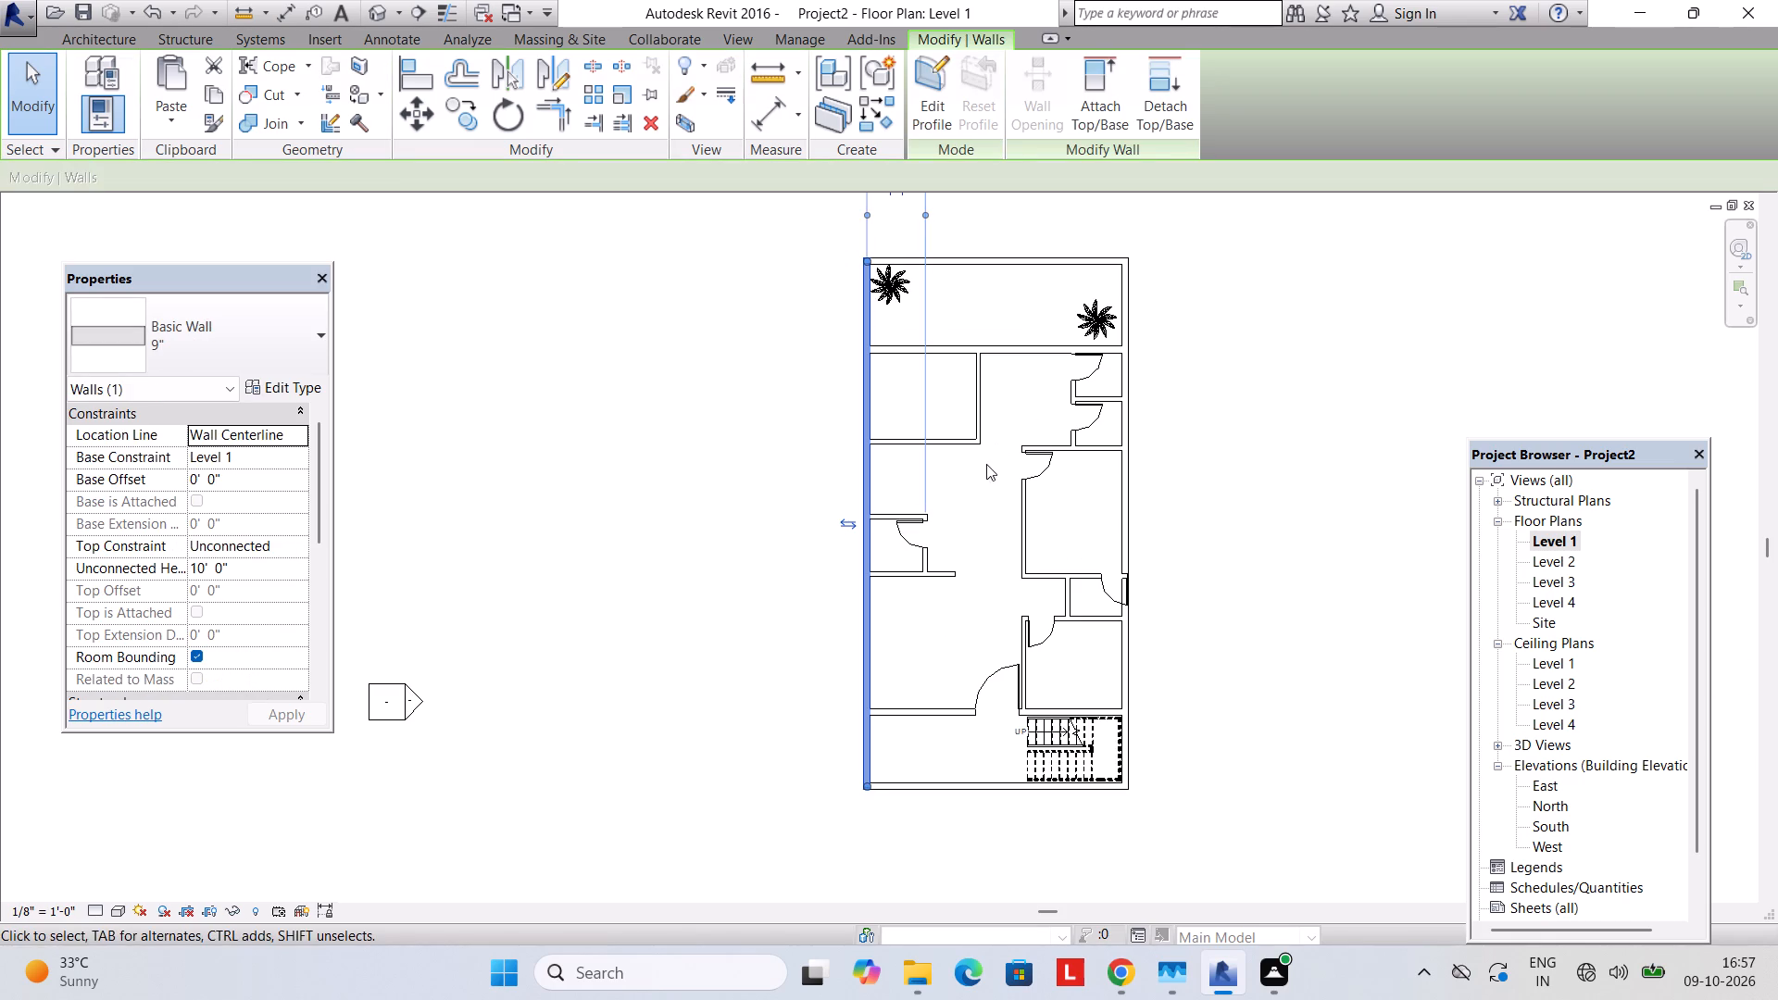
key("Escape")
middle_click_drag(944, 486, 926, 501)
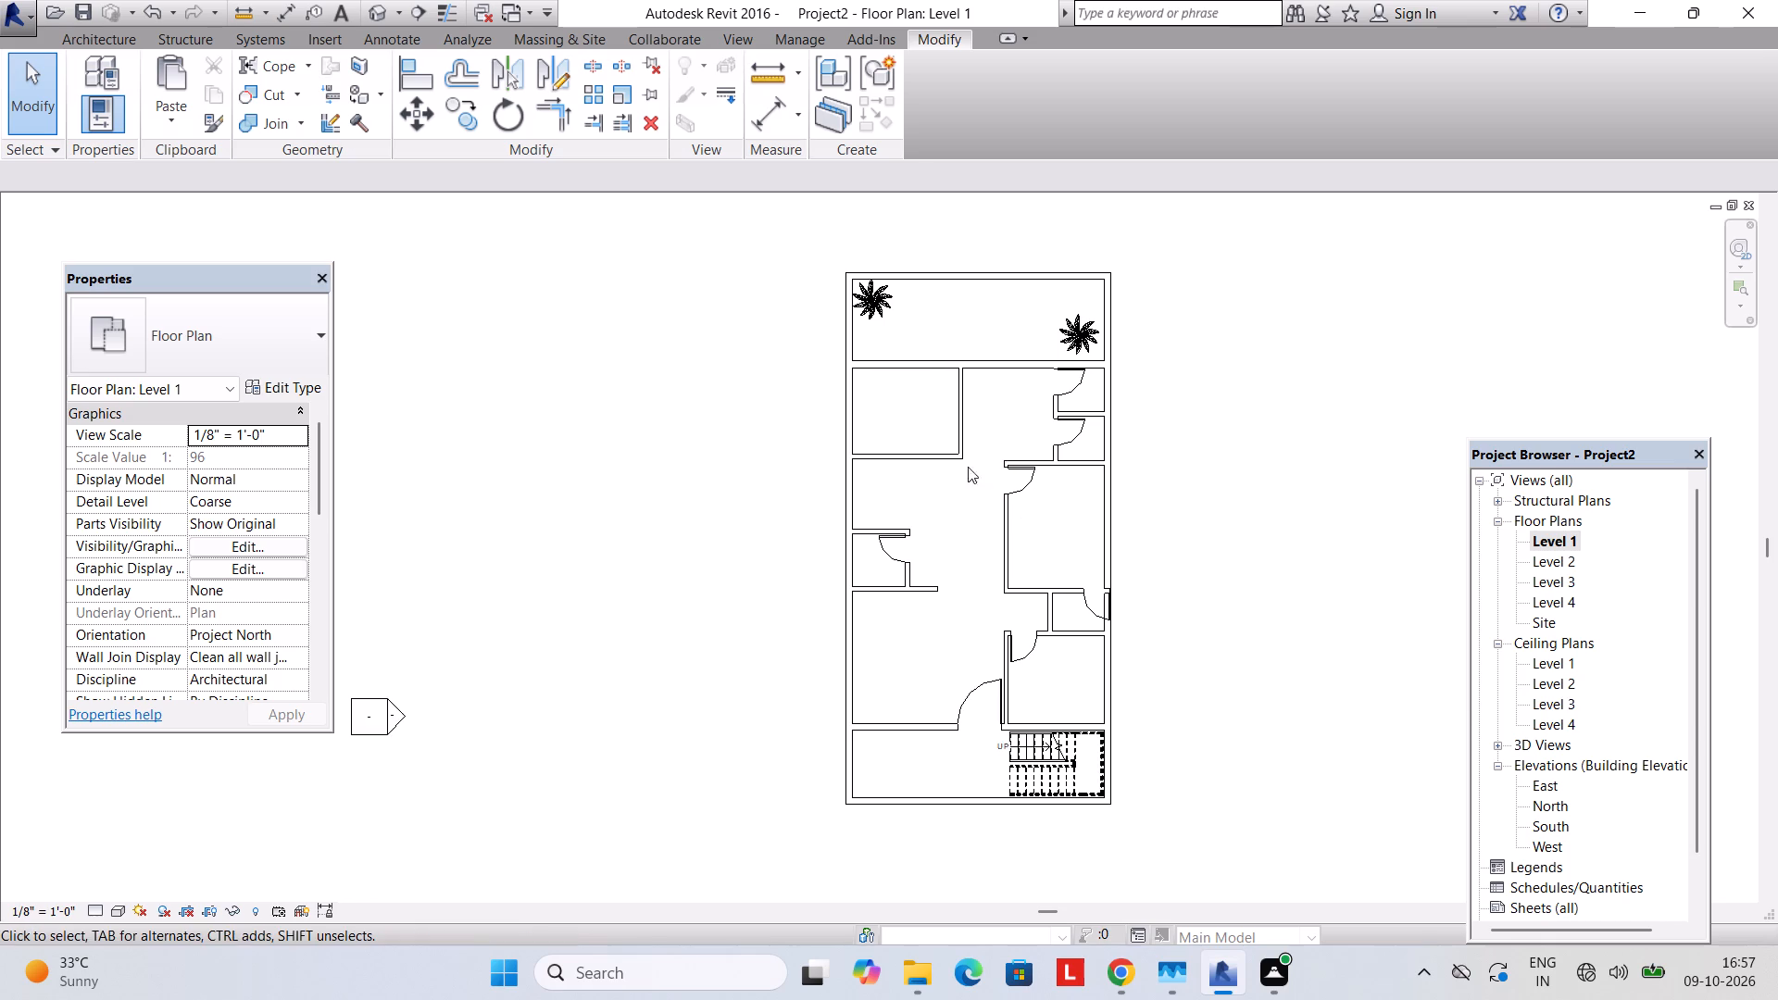
Nudge the single door of the northernmost small east-side room one increment south along its partition.
scroll(1012, 419, "up", 11)
middle_click_drag(1083, 354, 1039, 478)
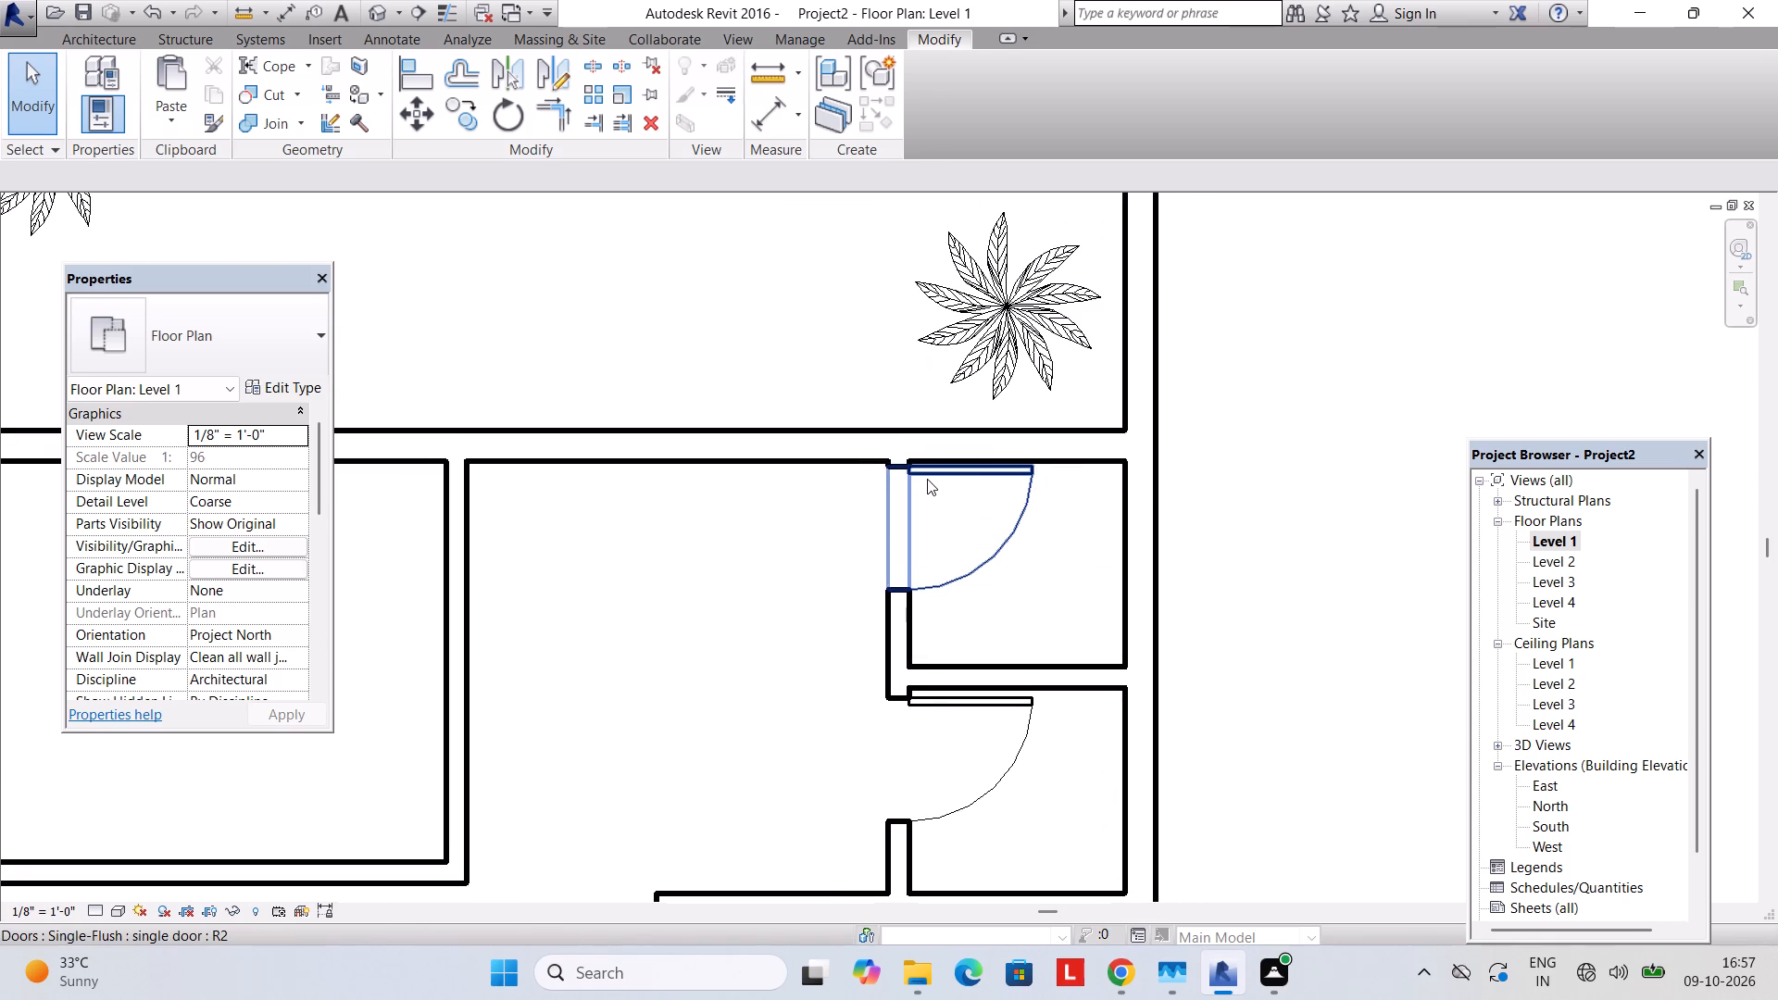
left_click(927, 479)
key("Down")
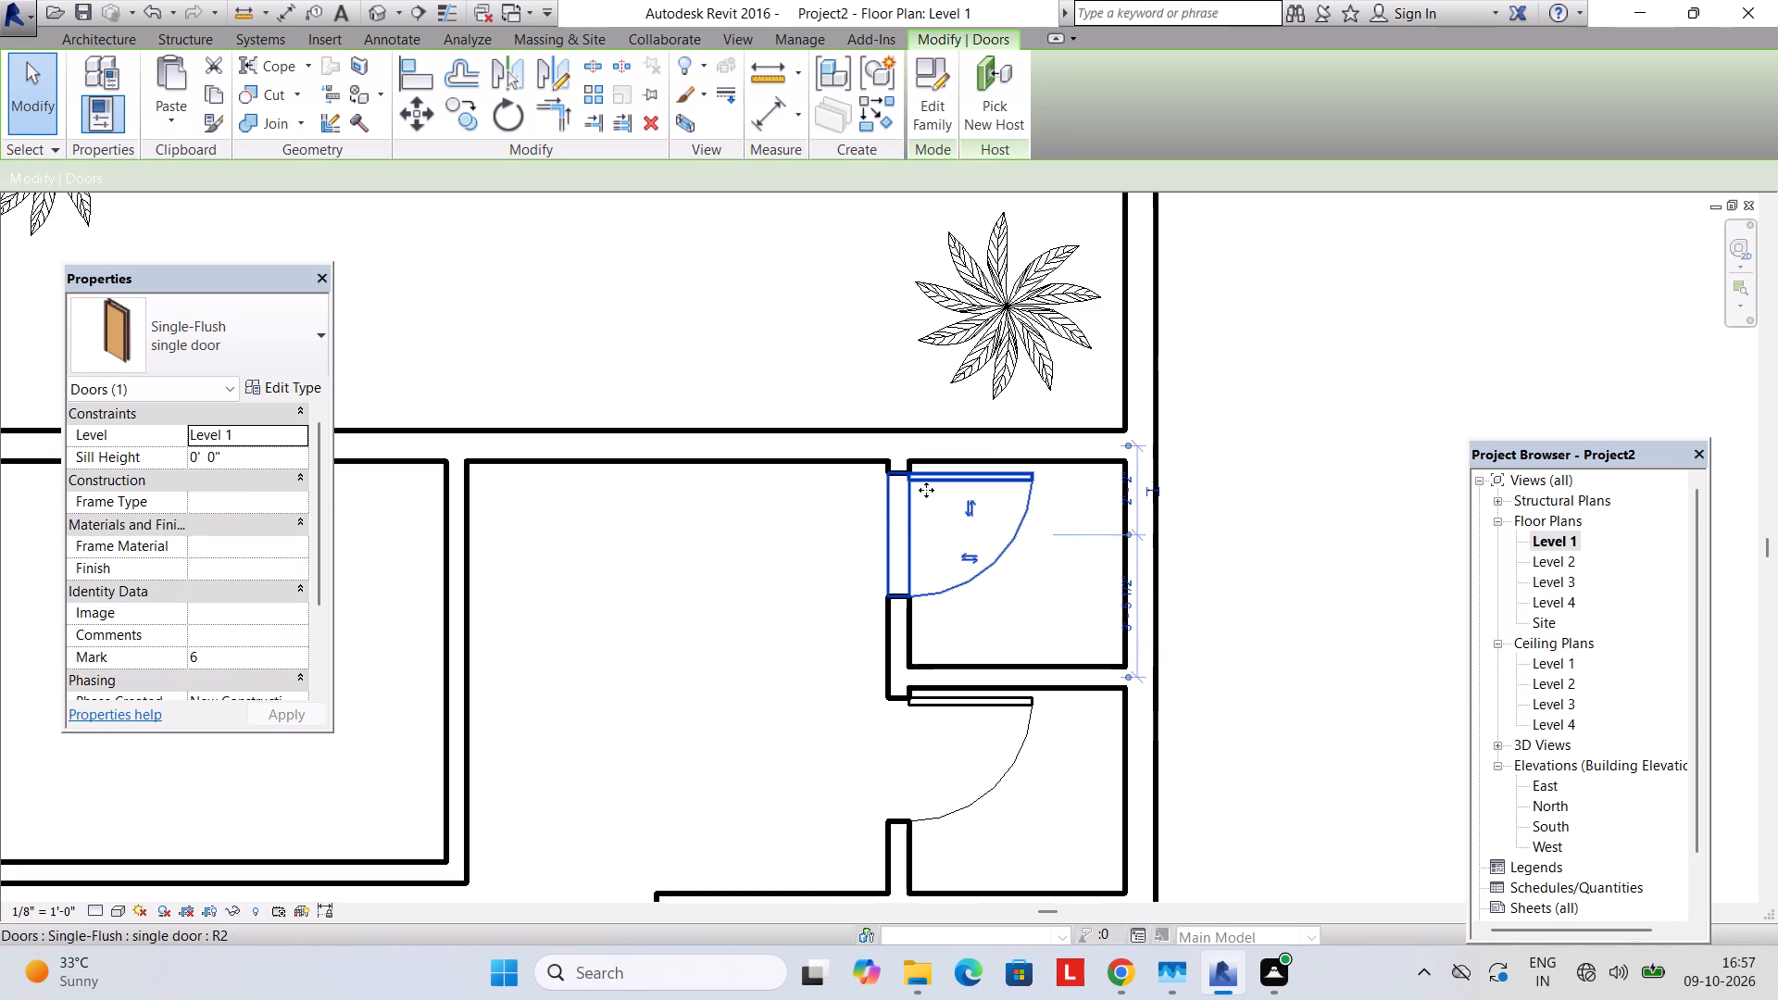
key("Escape")
Nudge the single door overlapping the east exterior wall four increments west so it sits inside the small room.
scroll(883, 486, "down", 3)
scroll(895, 549, "up", 1)
scroll(894, 550, "down", 3)
middle_click_drag(884, 625, 892, 470)
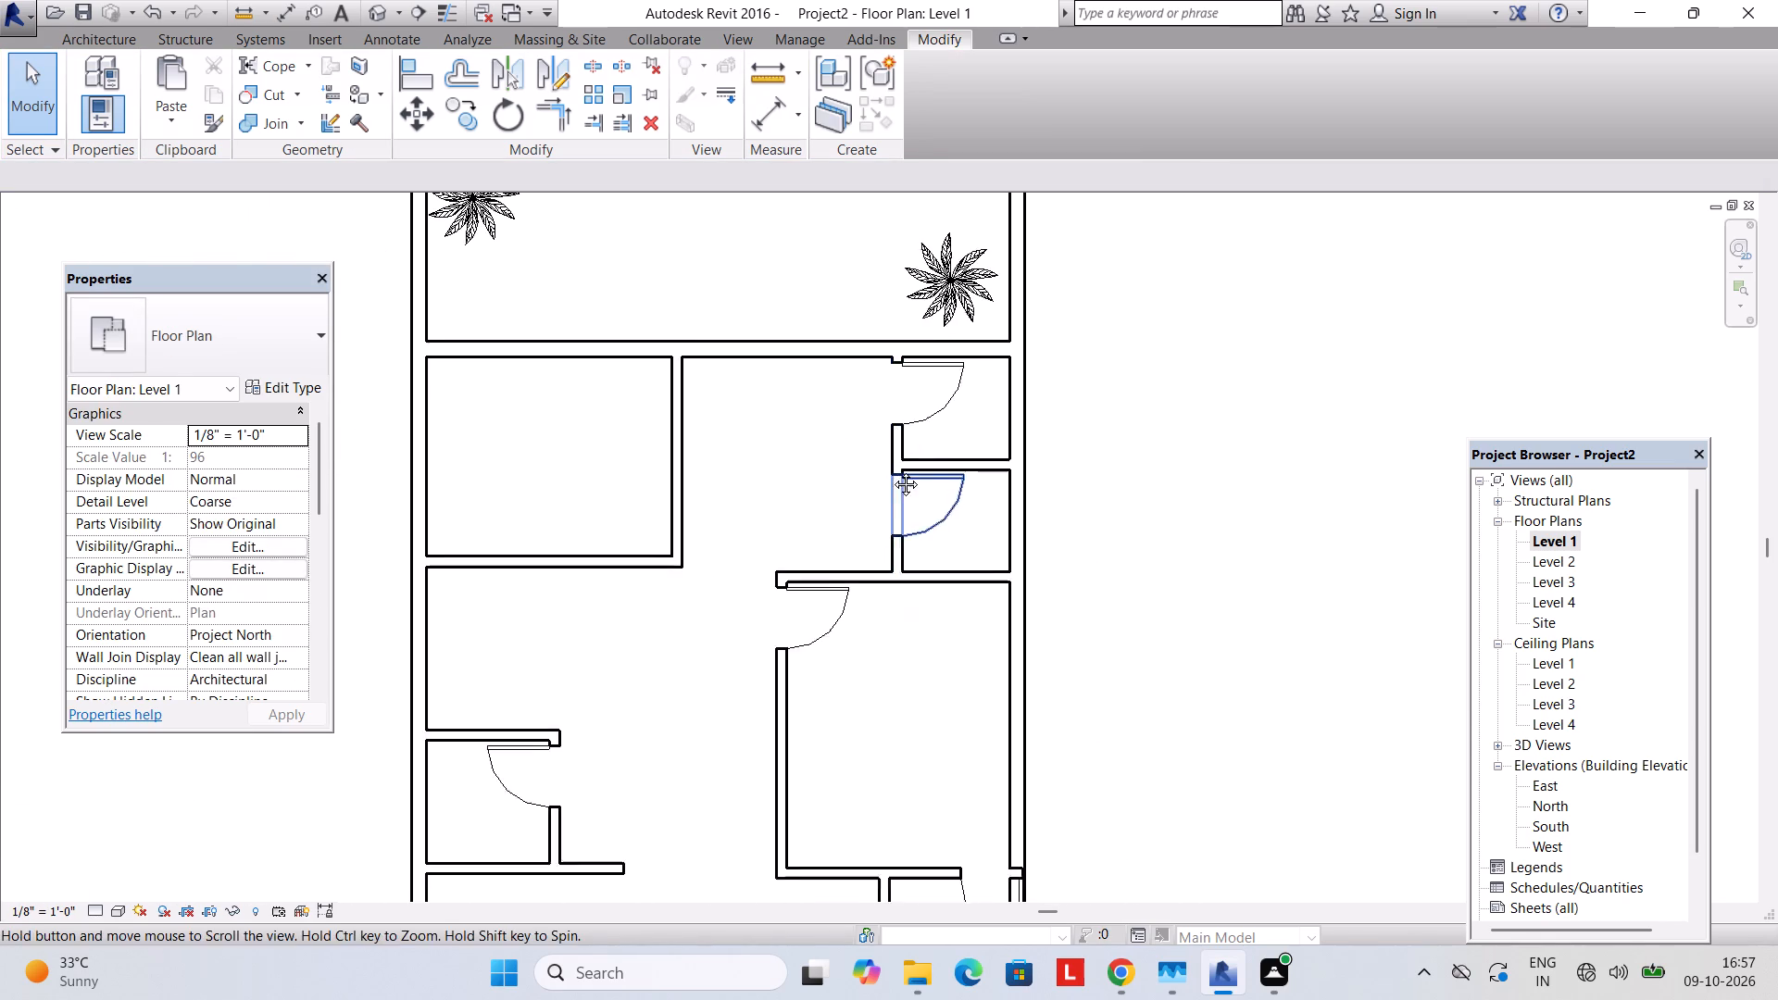
middle_click_drag(892, 470, 893, 468)
middle_click_drag(882, 552, 970, 417)
scroll(972, 424, "down", 2)
scroll(1030, 591, "up", 3)
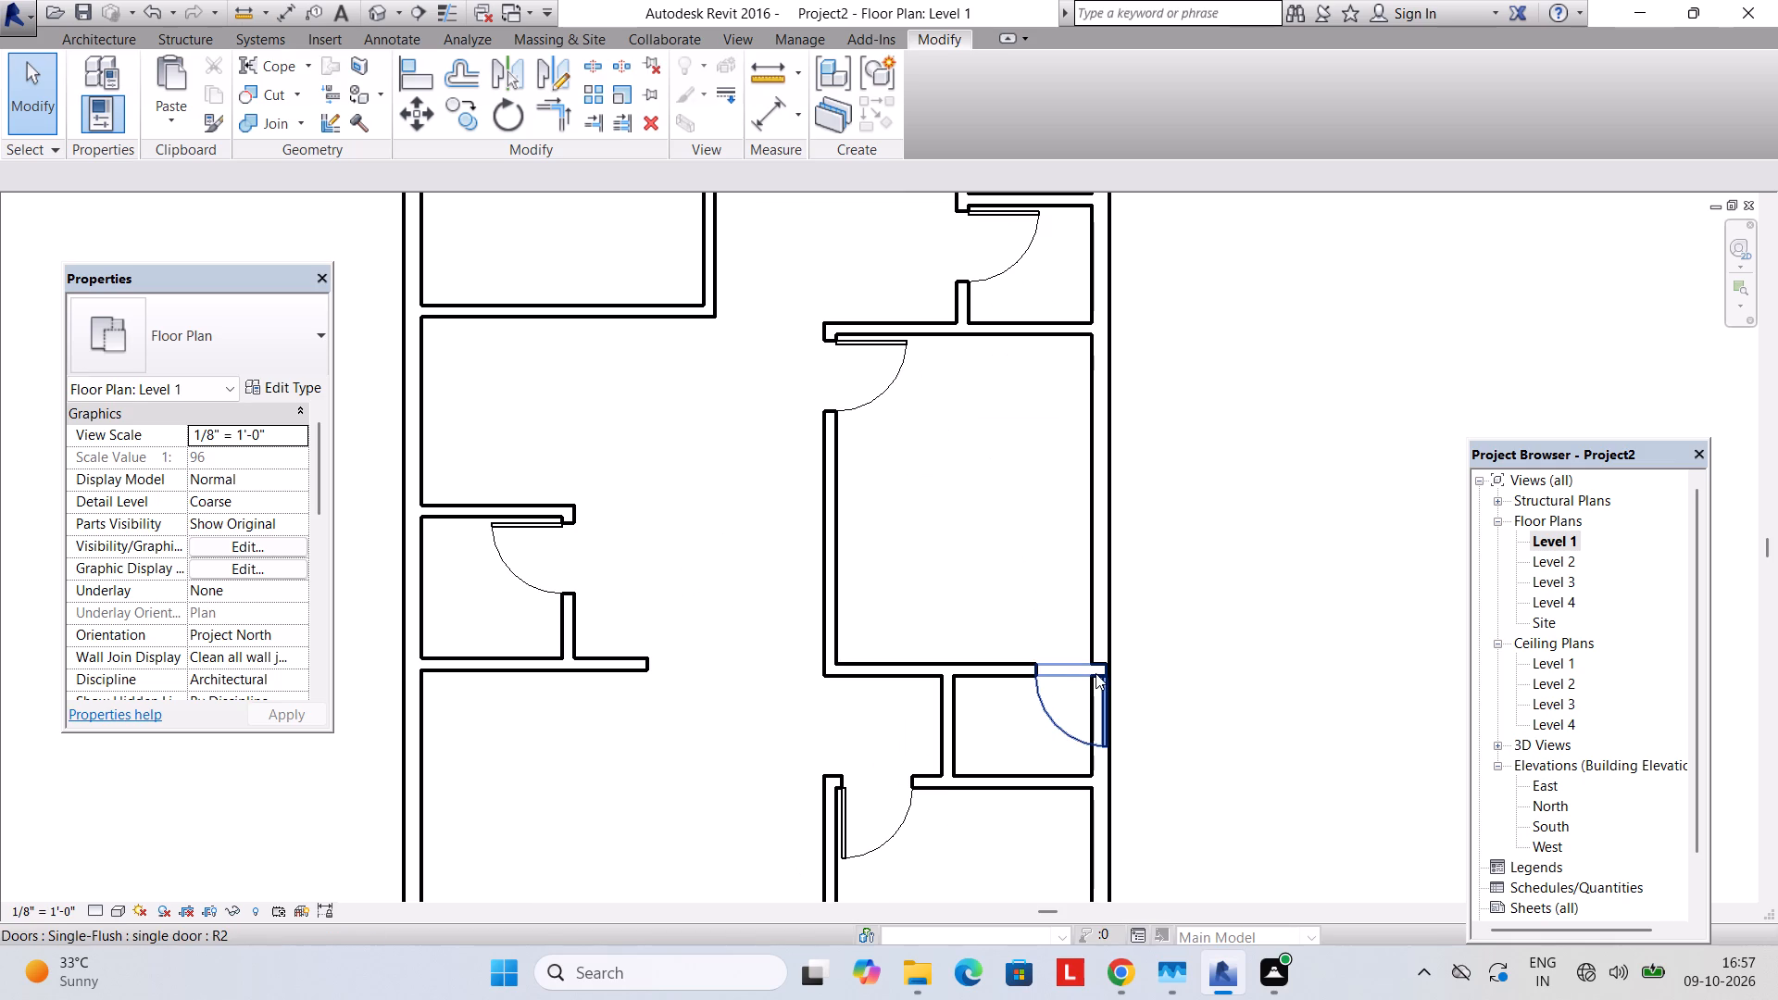
left_click(1096, 673)
key("Left")
key("Left")
key("Left")
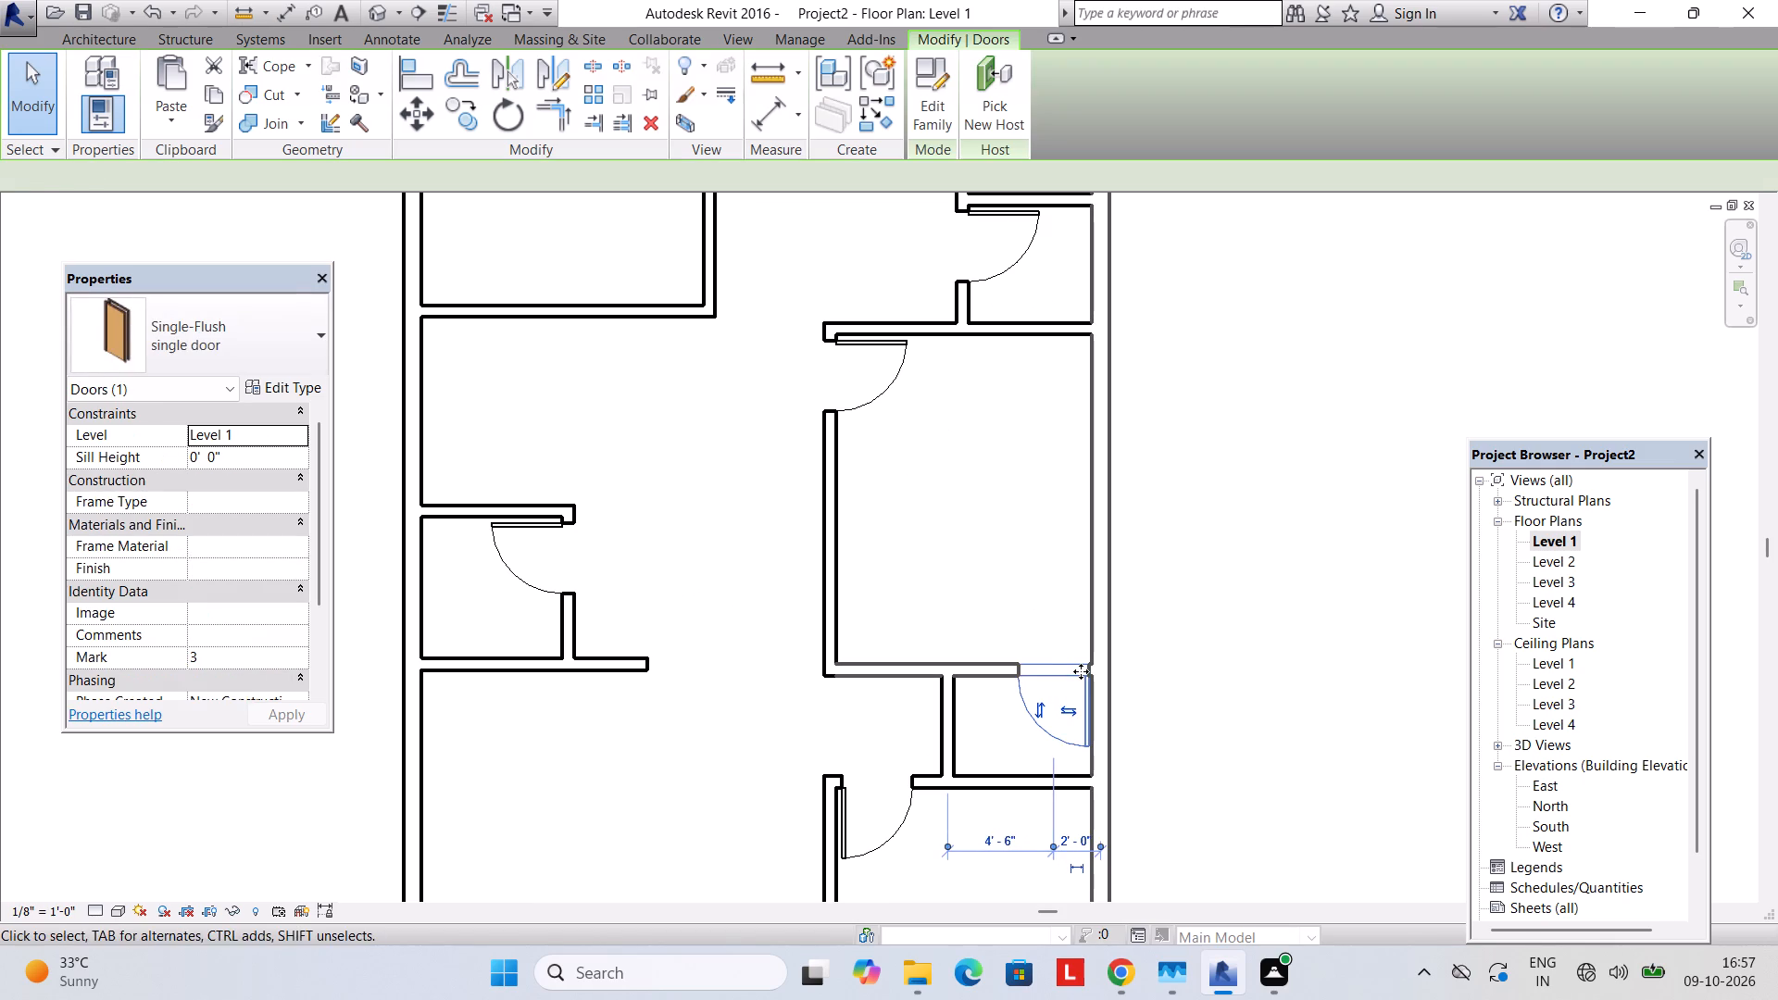
key("Left")
key("Escape")
Set the small room's short west partition 6'-0" from the inner face of the east exterior wall, measured to the partition's east face.
left_click(958, 722)
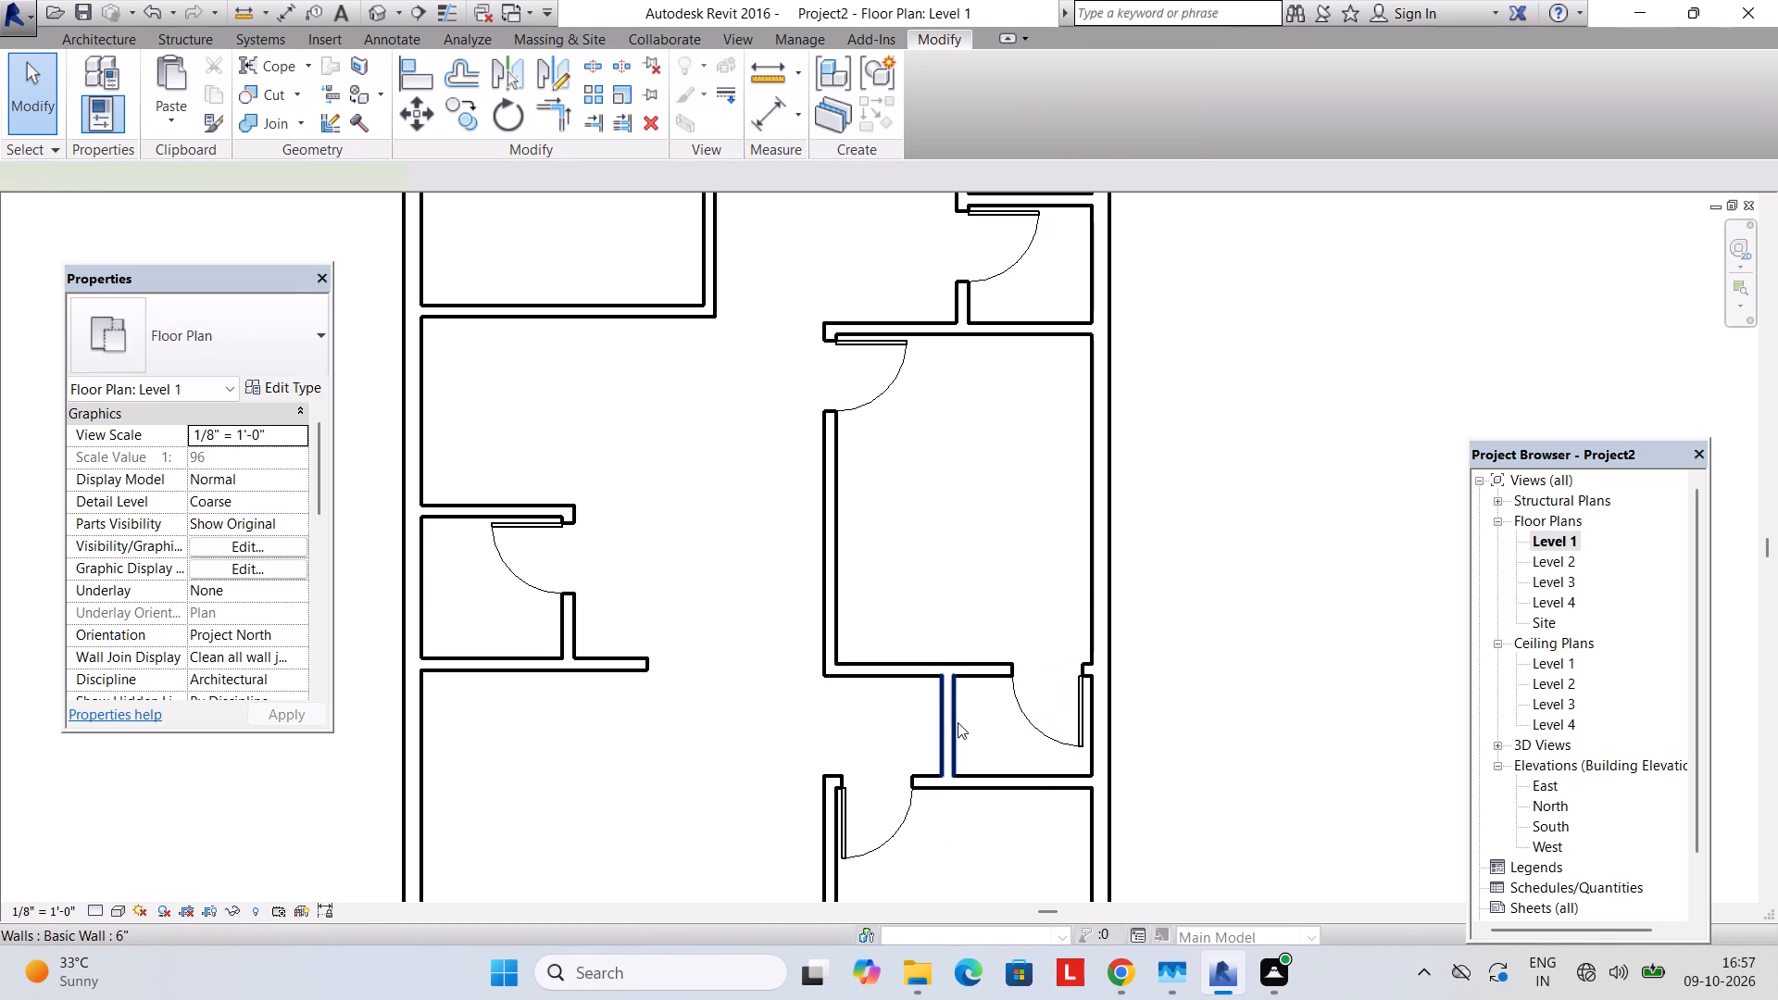
left_click(1101, 586)
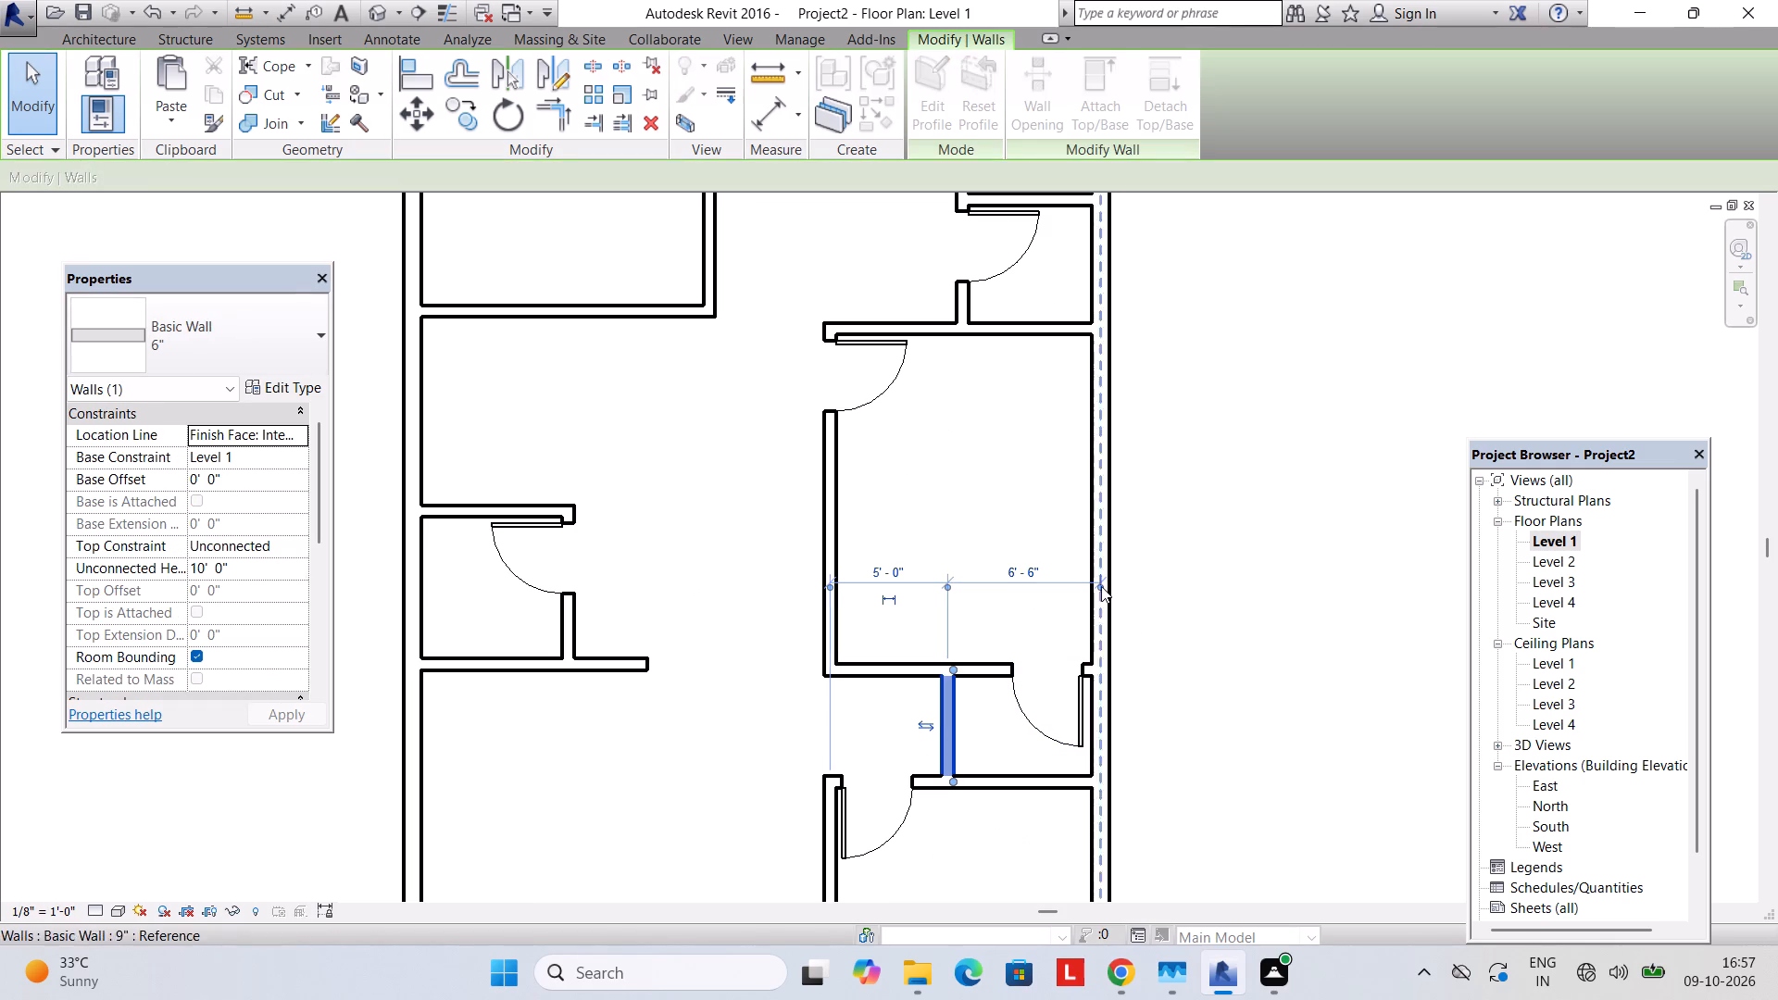
left_click(945, 582)
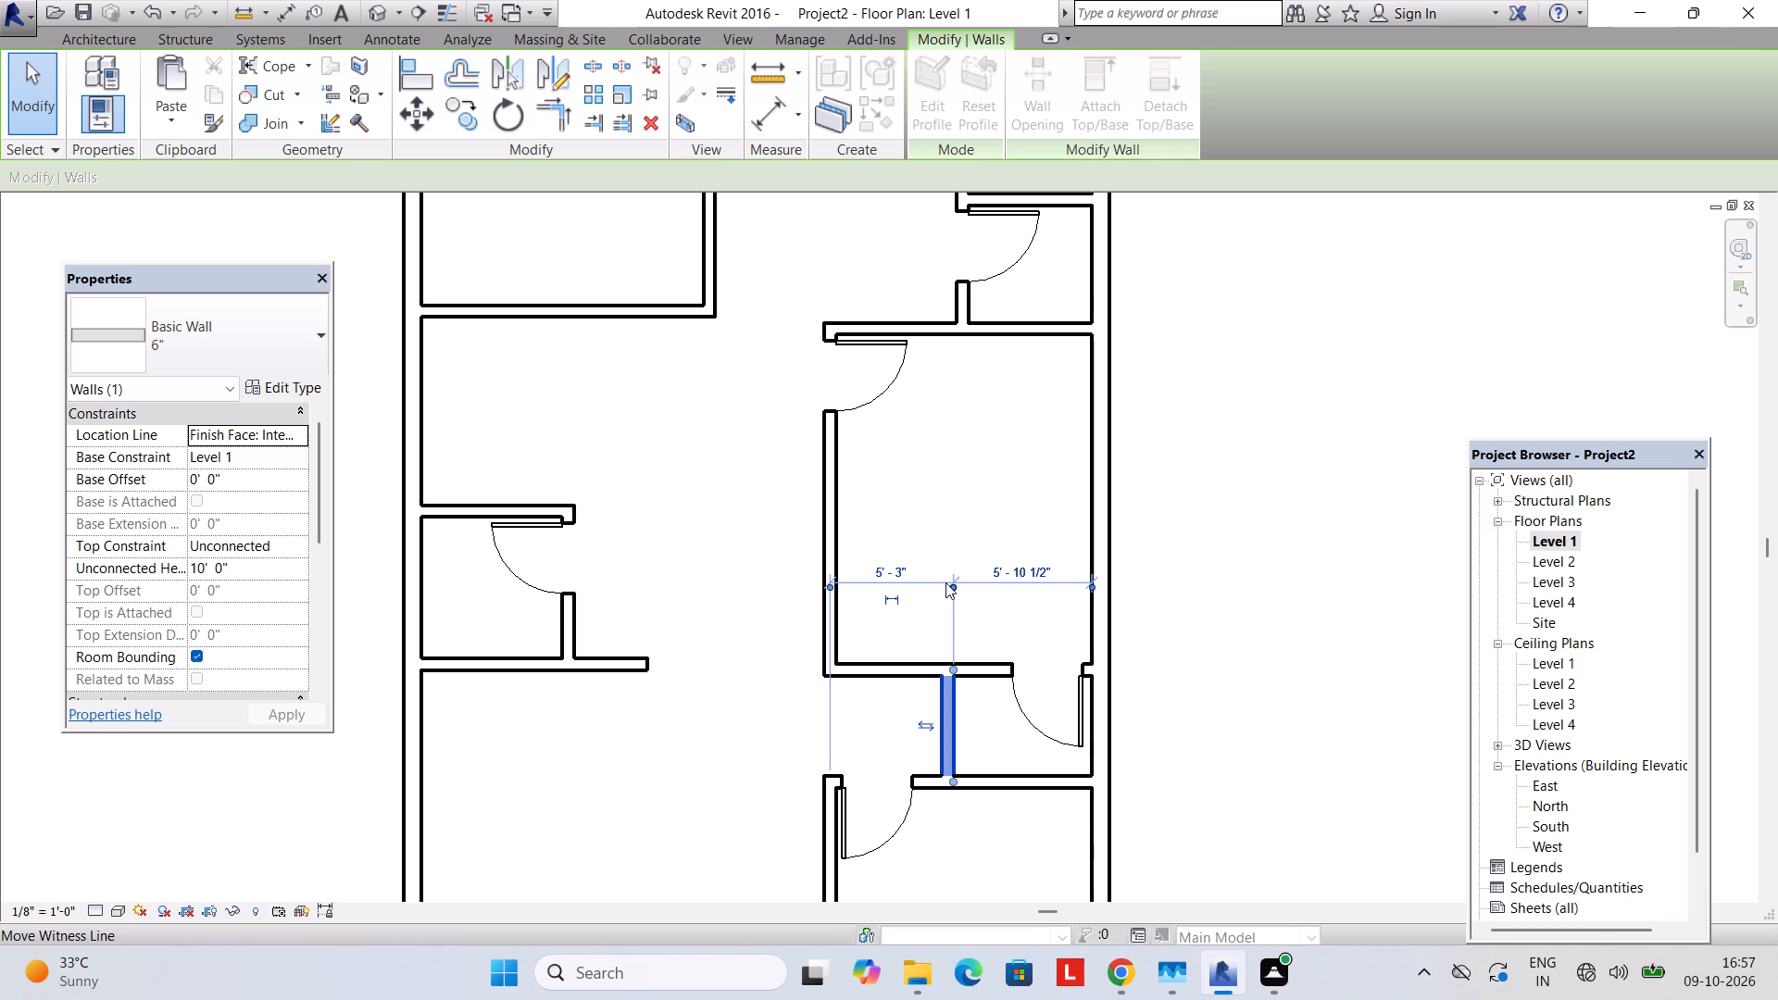
scroll(988, 697, "up", 1)
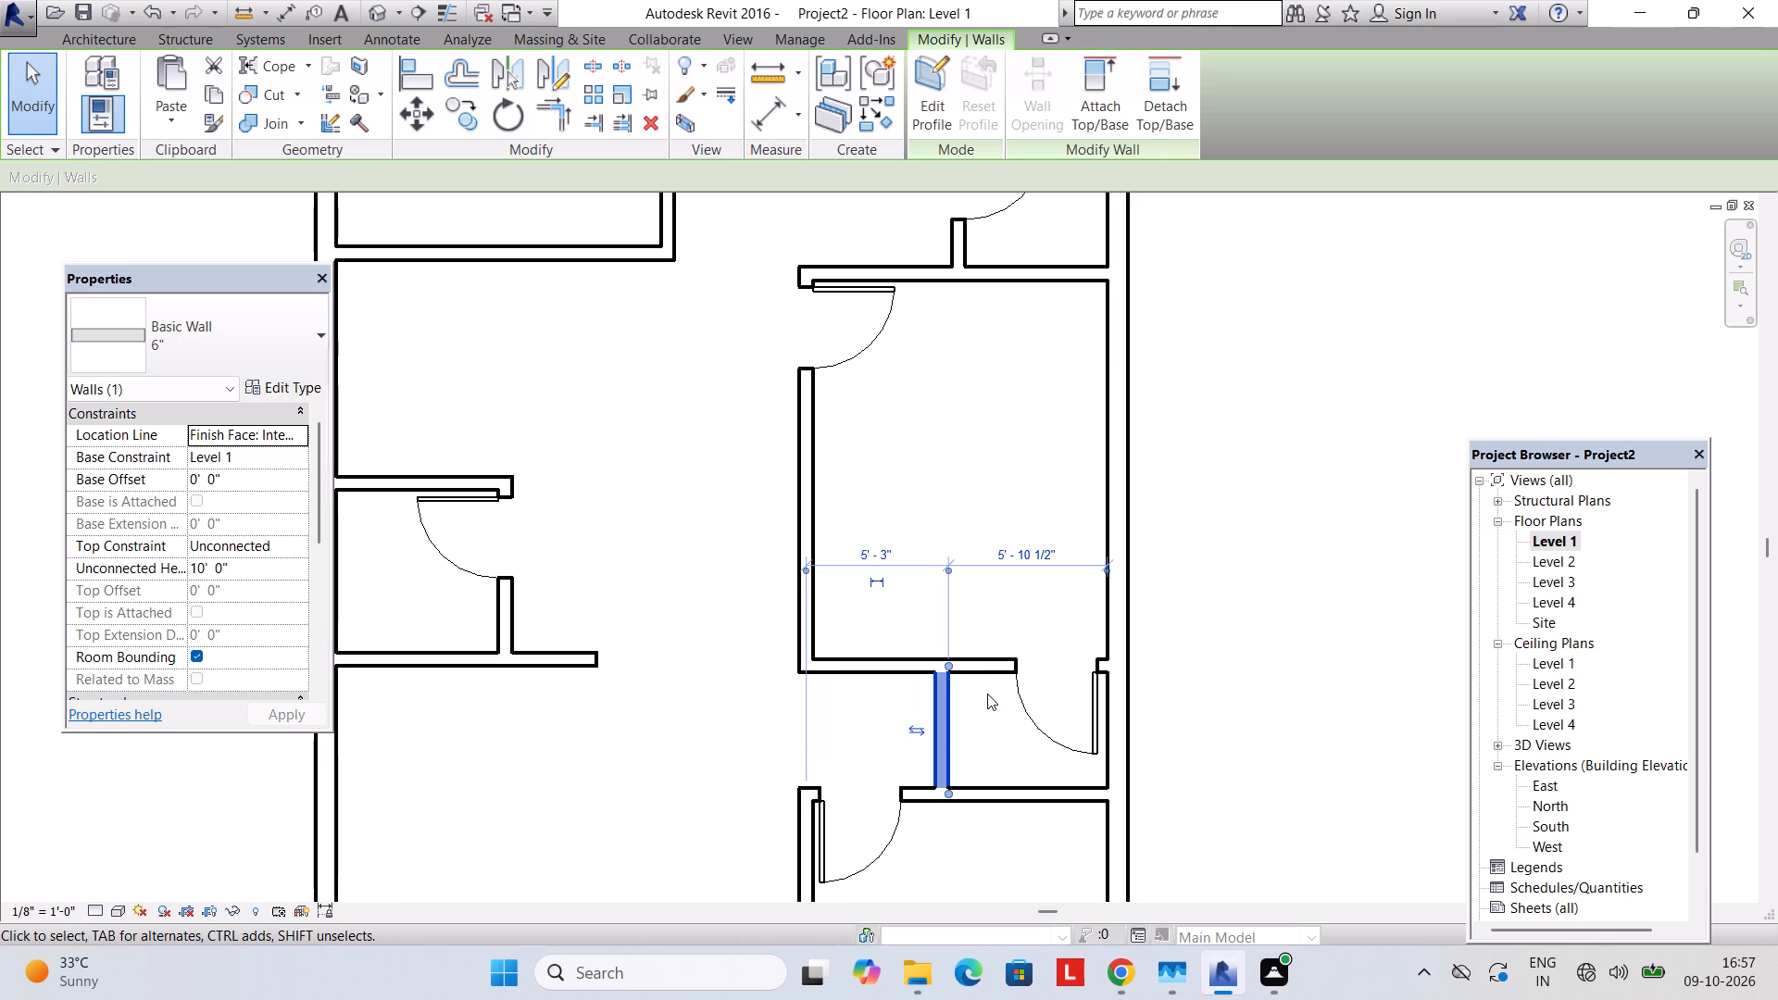
scroll(999, 689, "down", 2)
middle_click_drag(998, 691, 1020, 564)
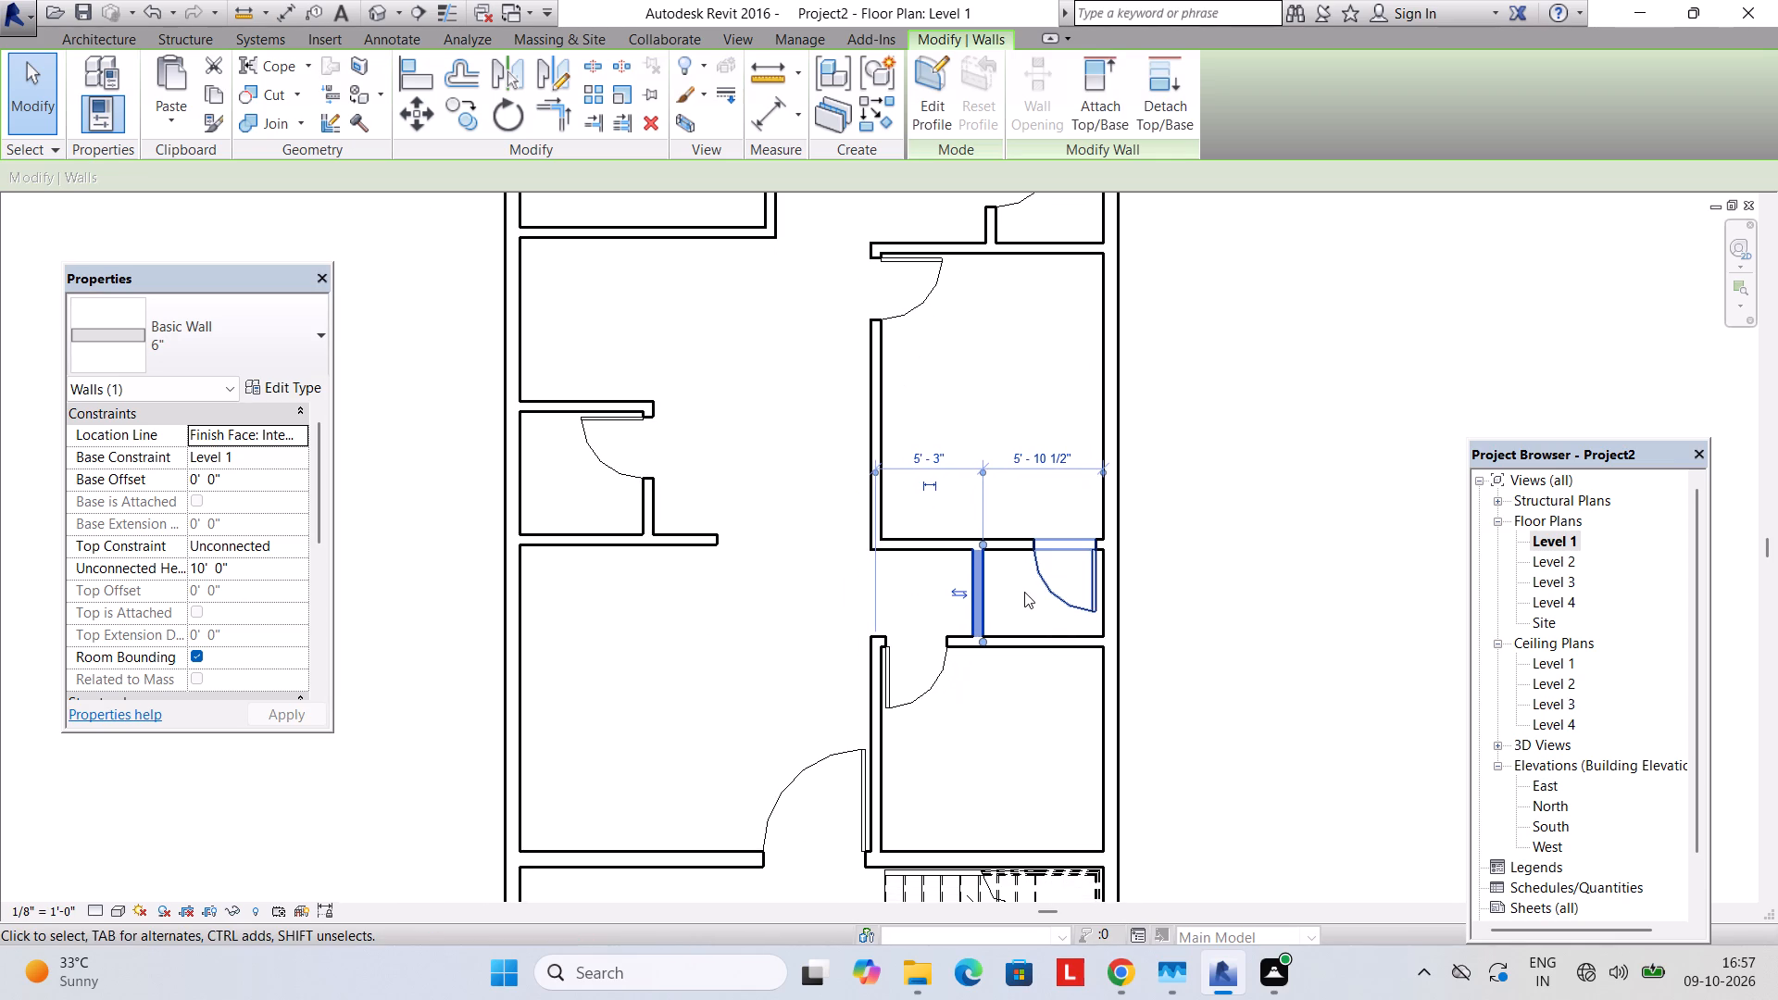
key("Left")
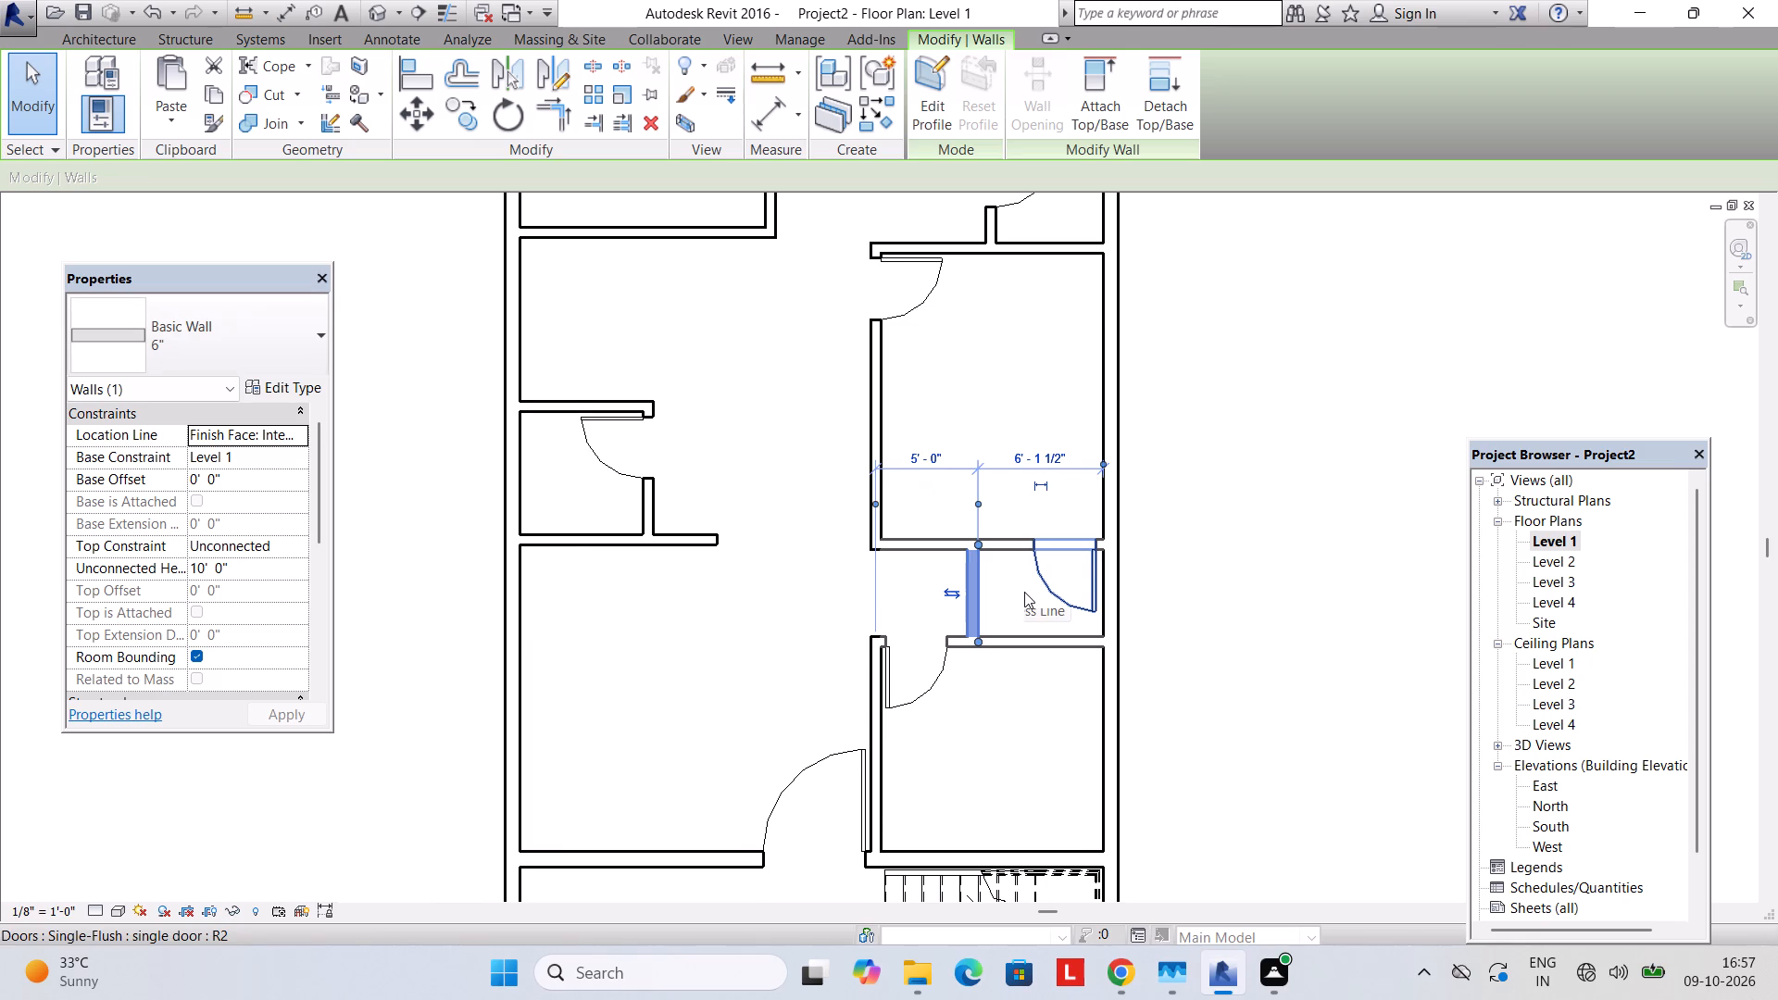
left_click(1040, 450)
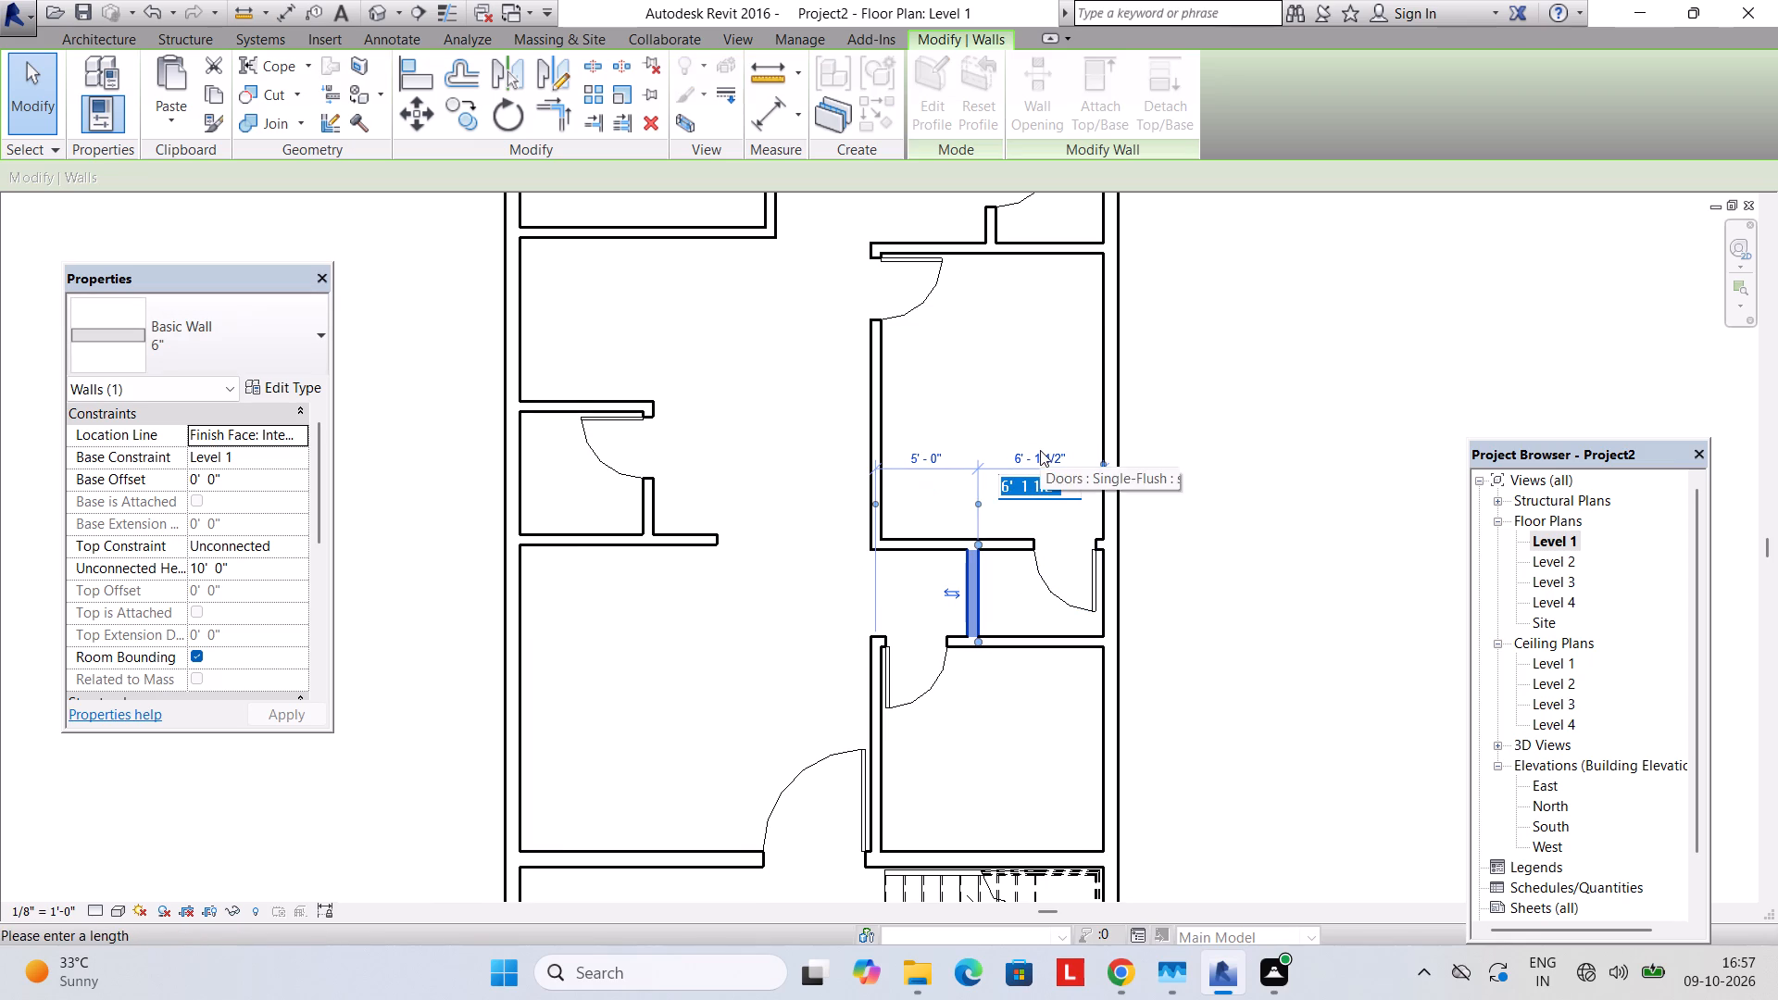
type("6'")
key("Return")
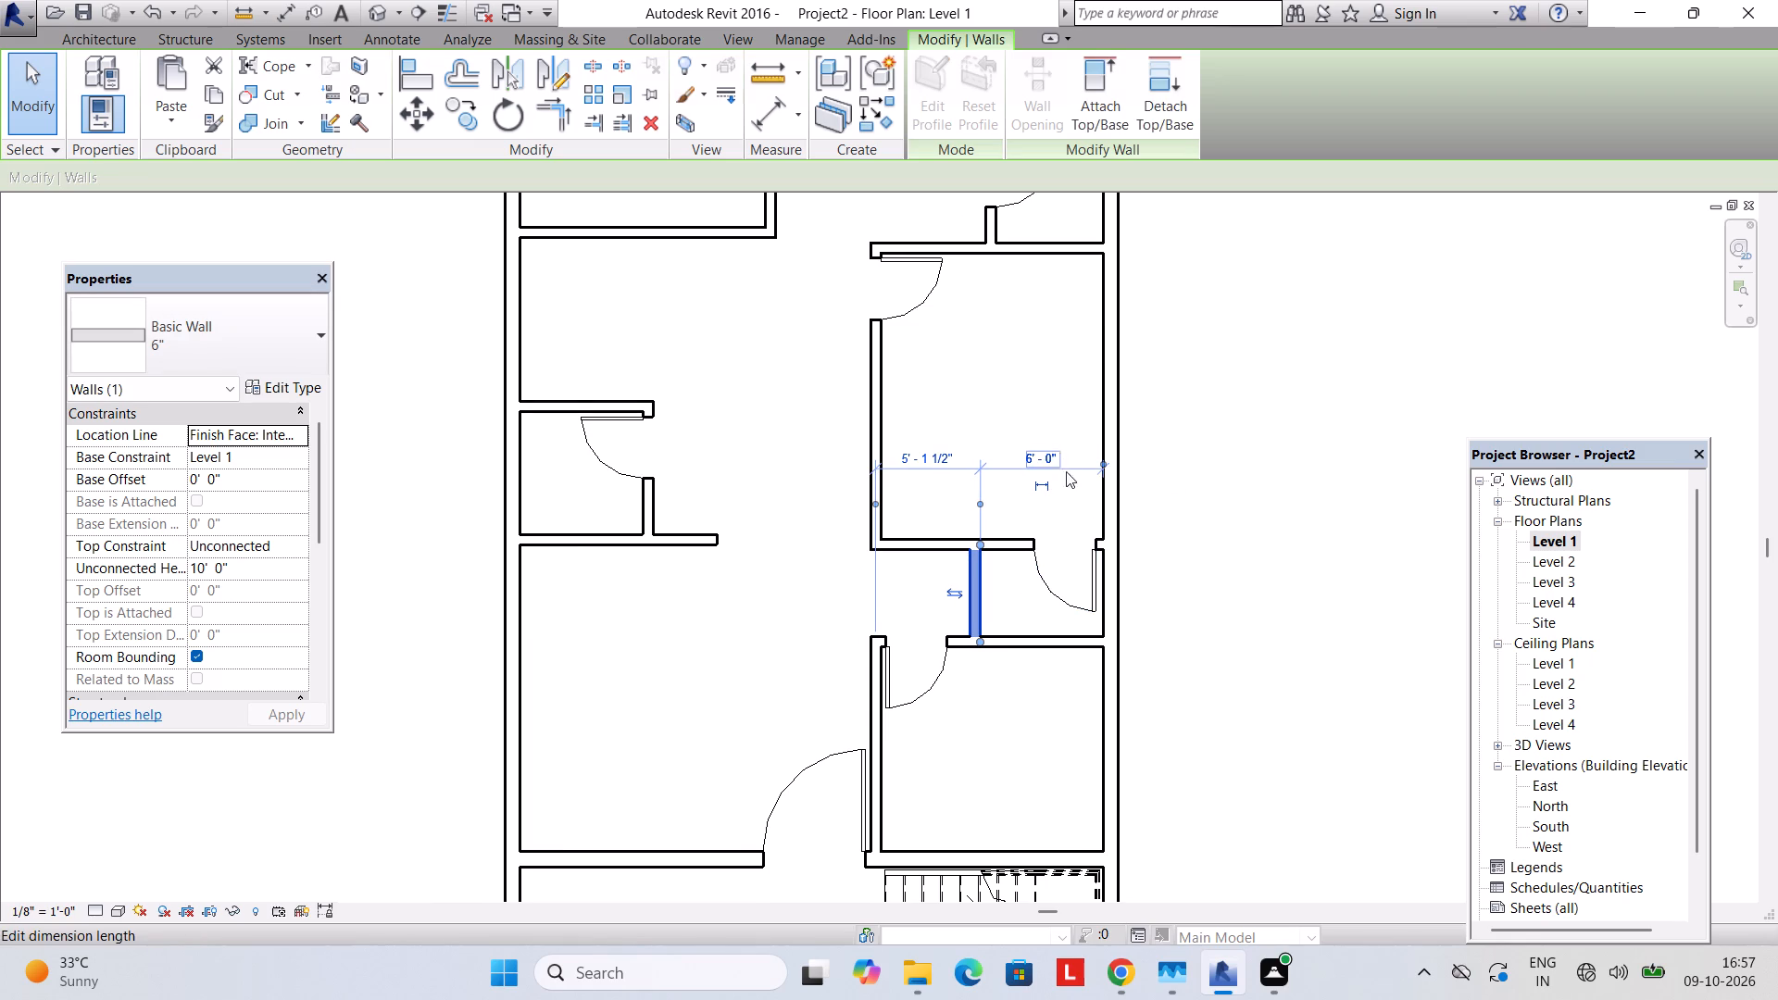
key("Escape")
Check the spacing of the southeast room's north partition and of the long partition beside the central hall from their neighbouring walls.
left_click(1026, 645)
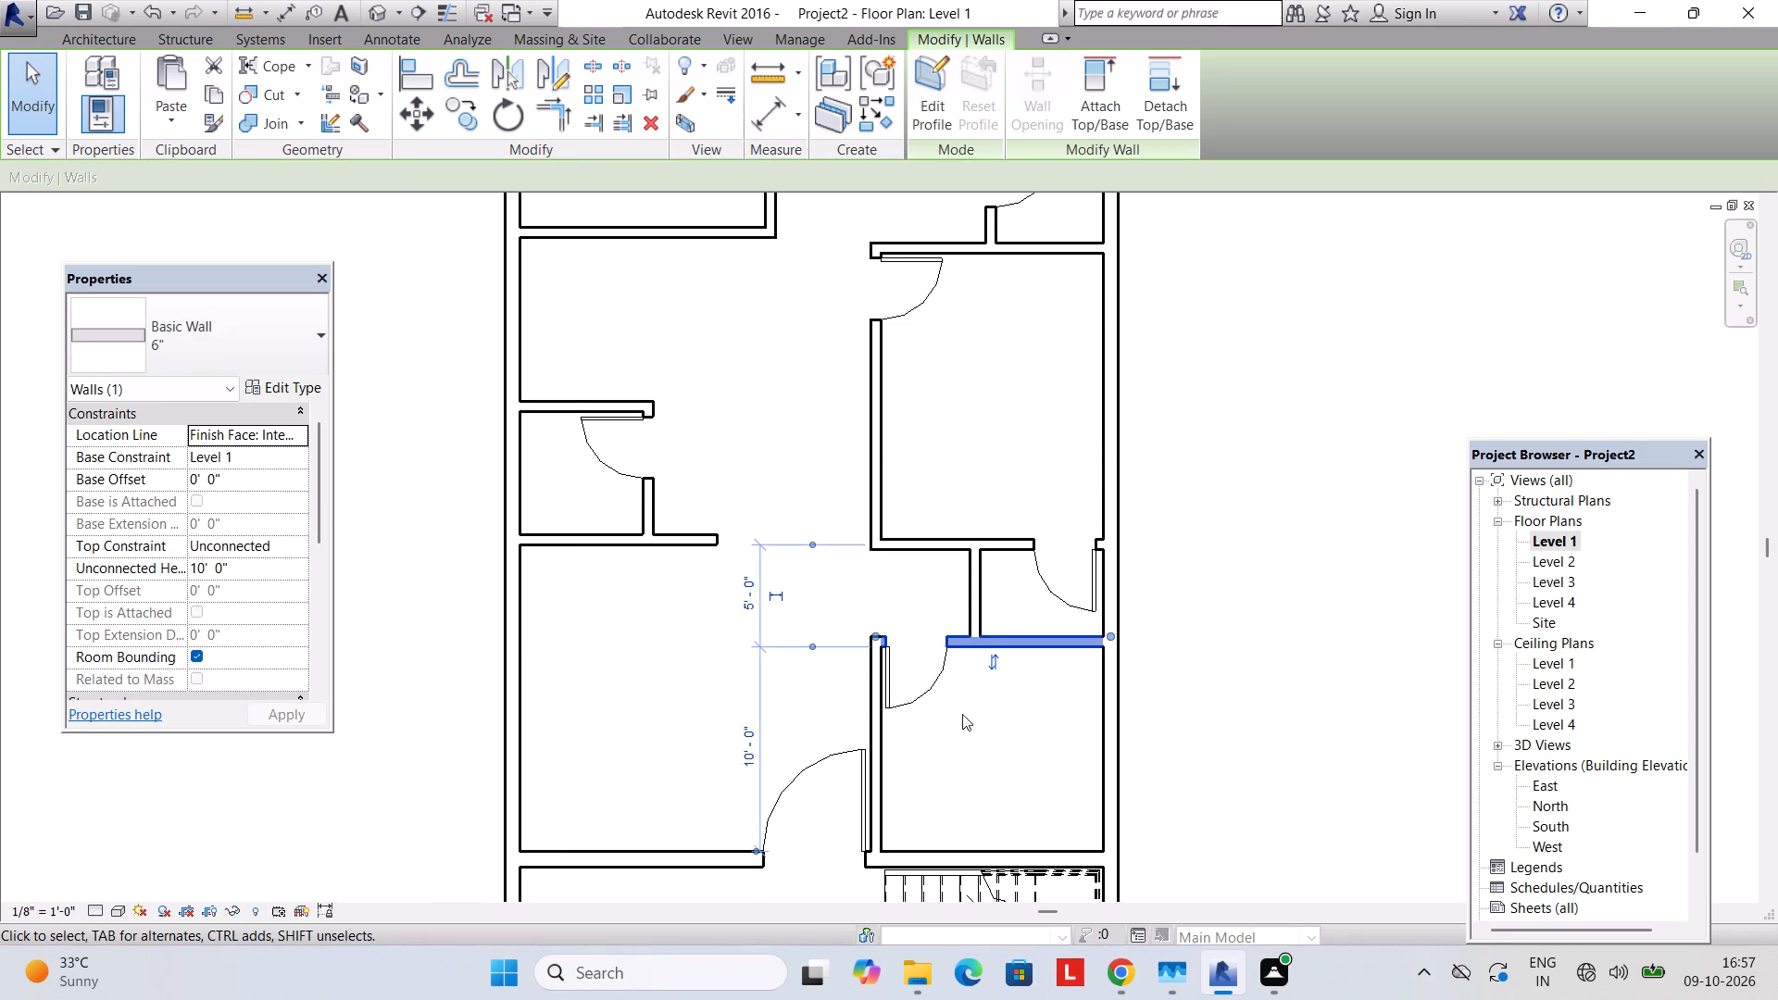
middle_click_drag(911, 732, 914, 666)
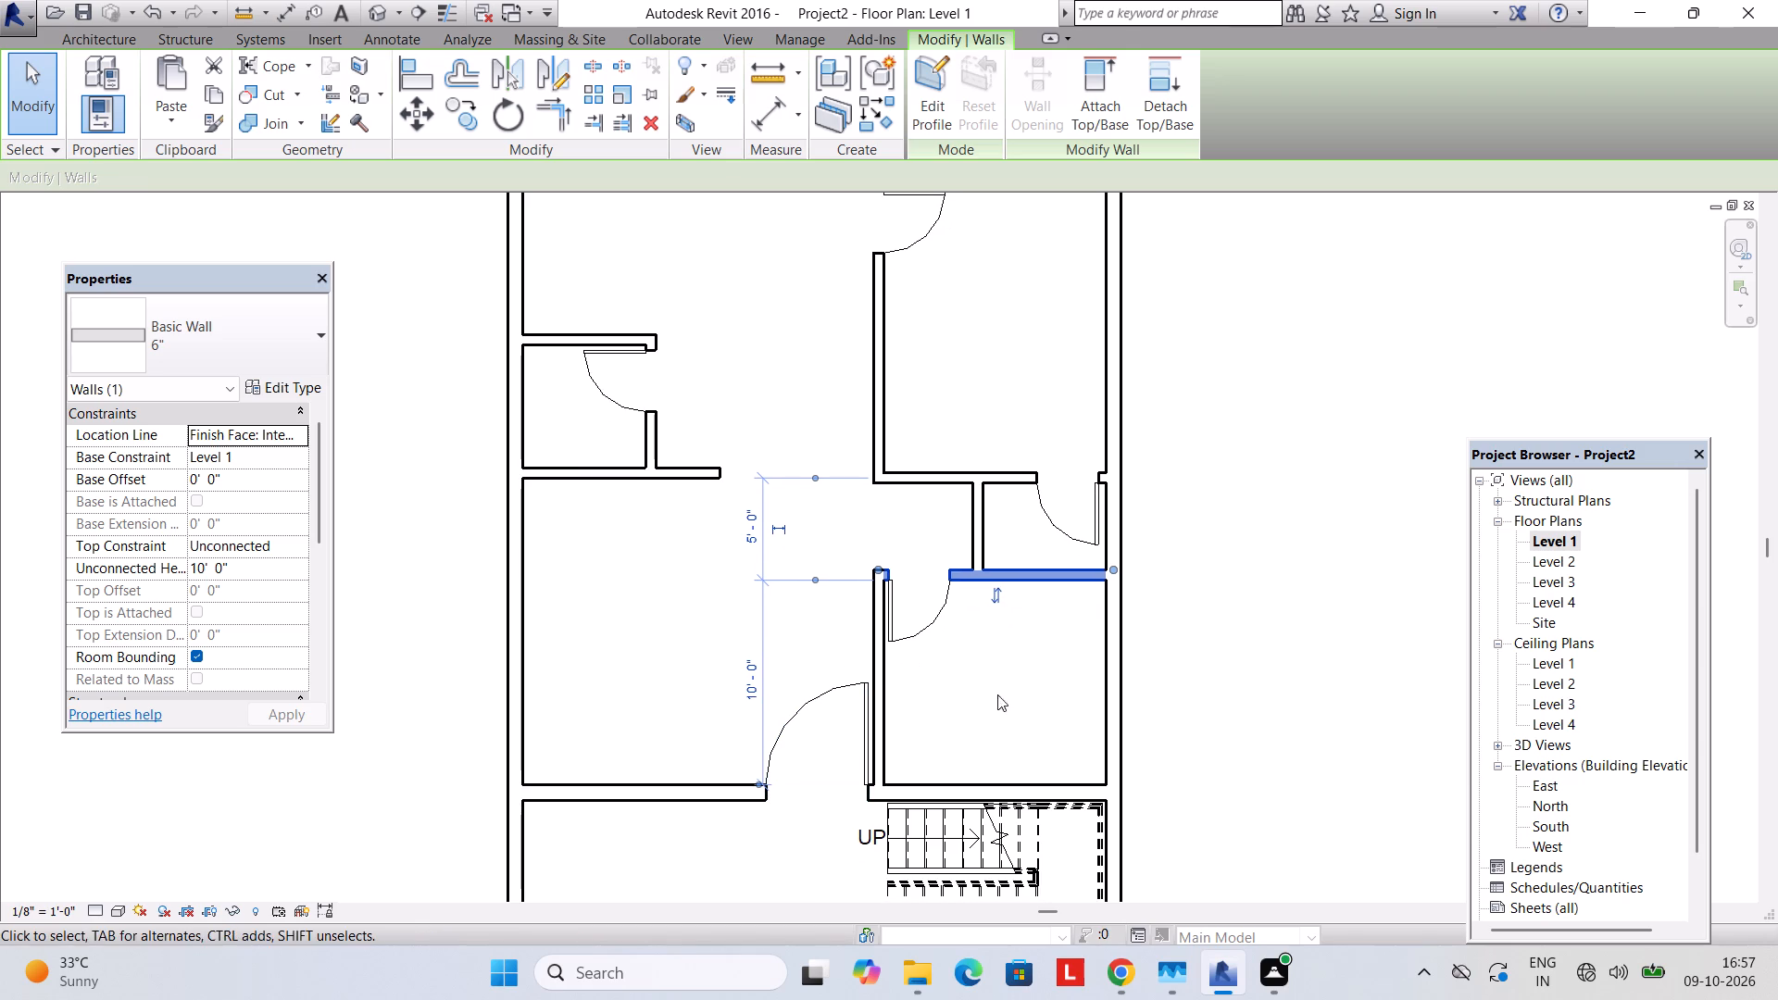
scroll(873, 569, "up", 1)
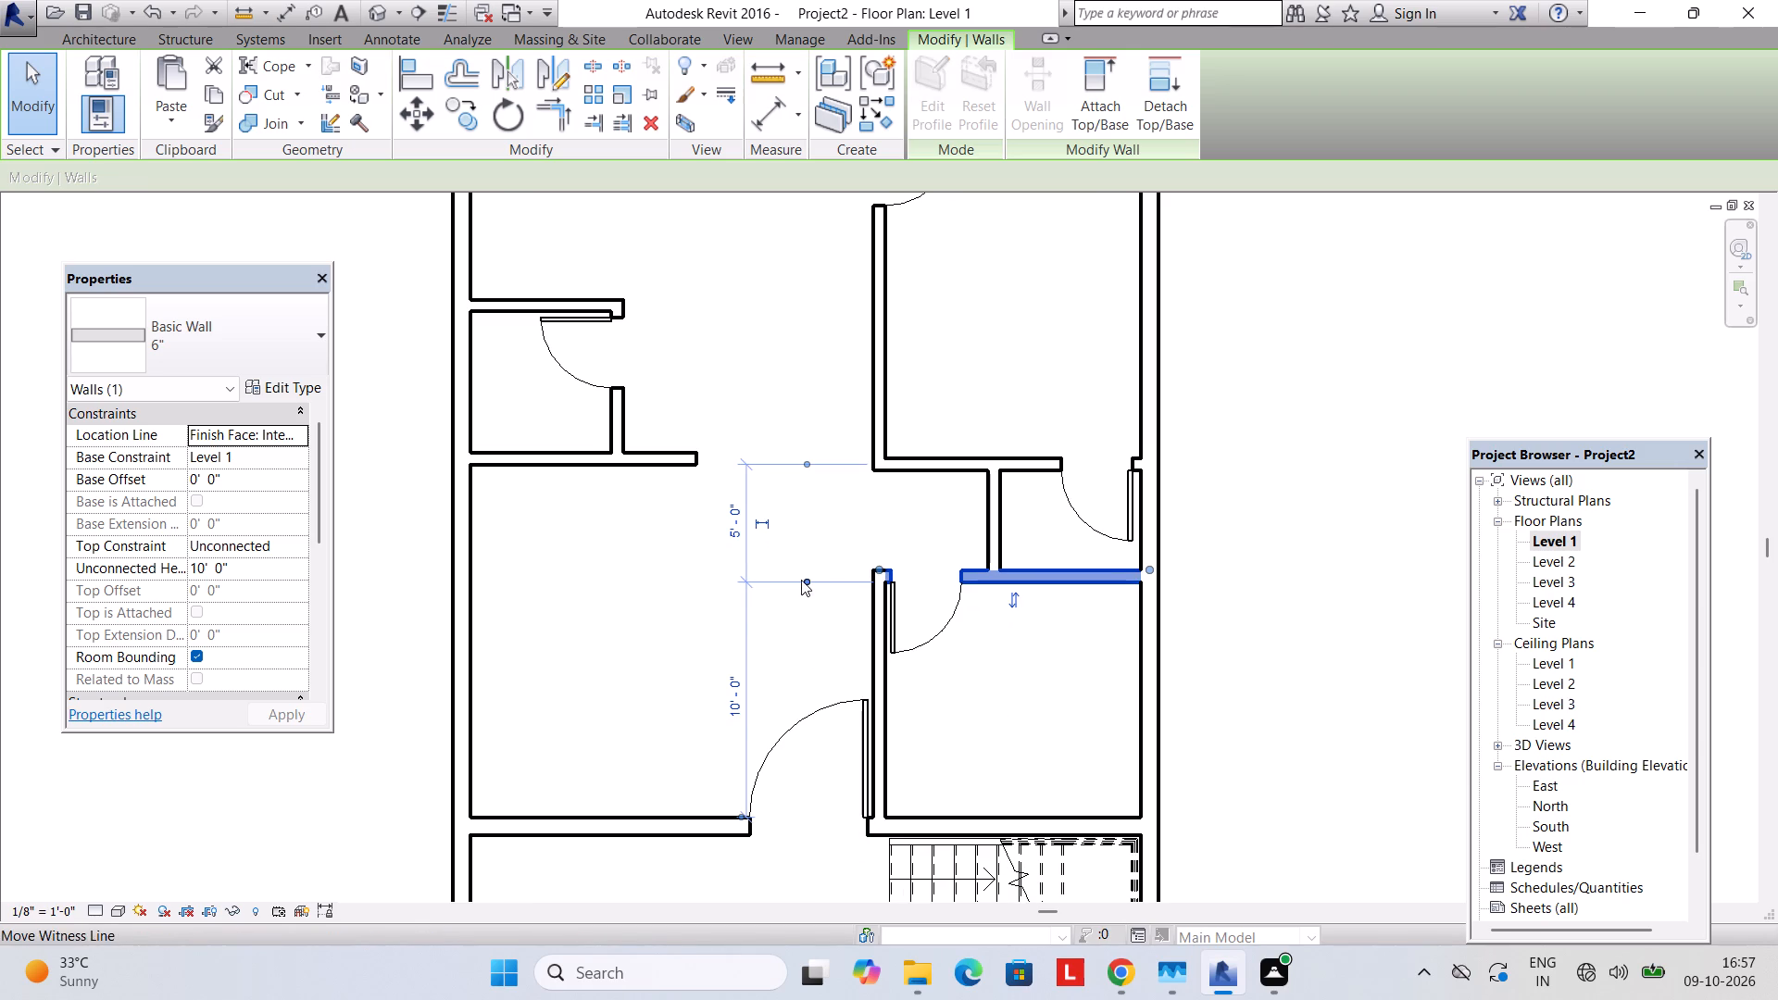
left_click(801, 580)
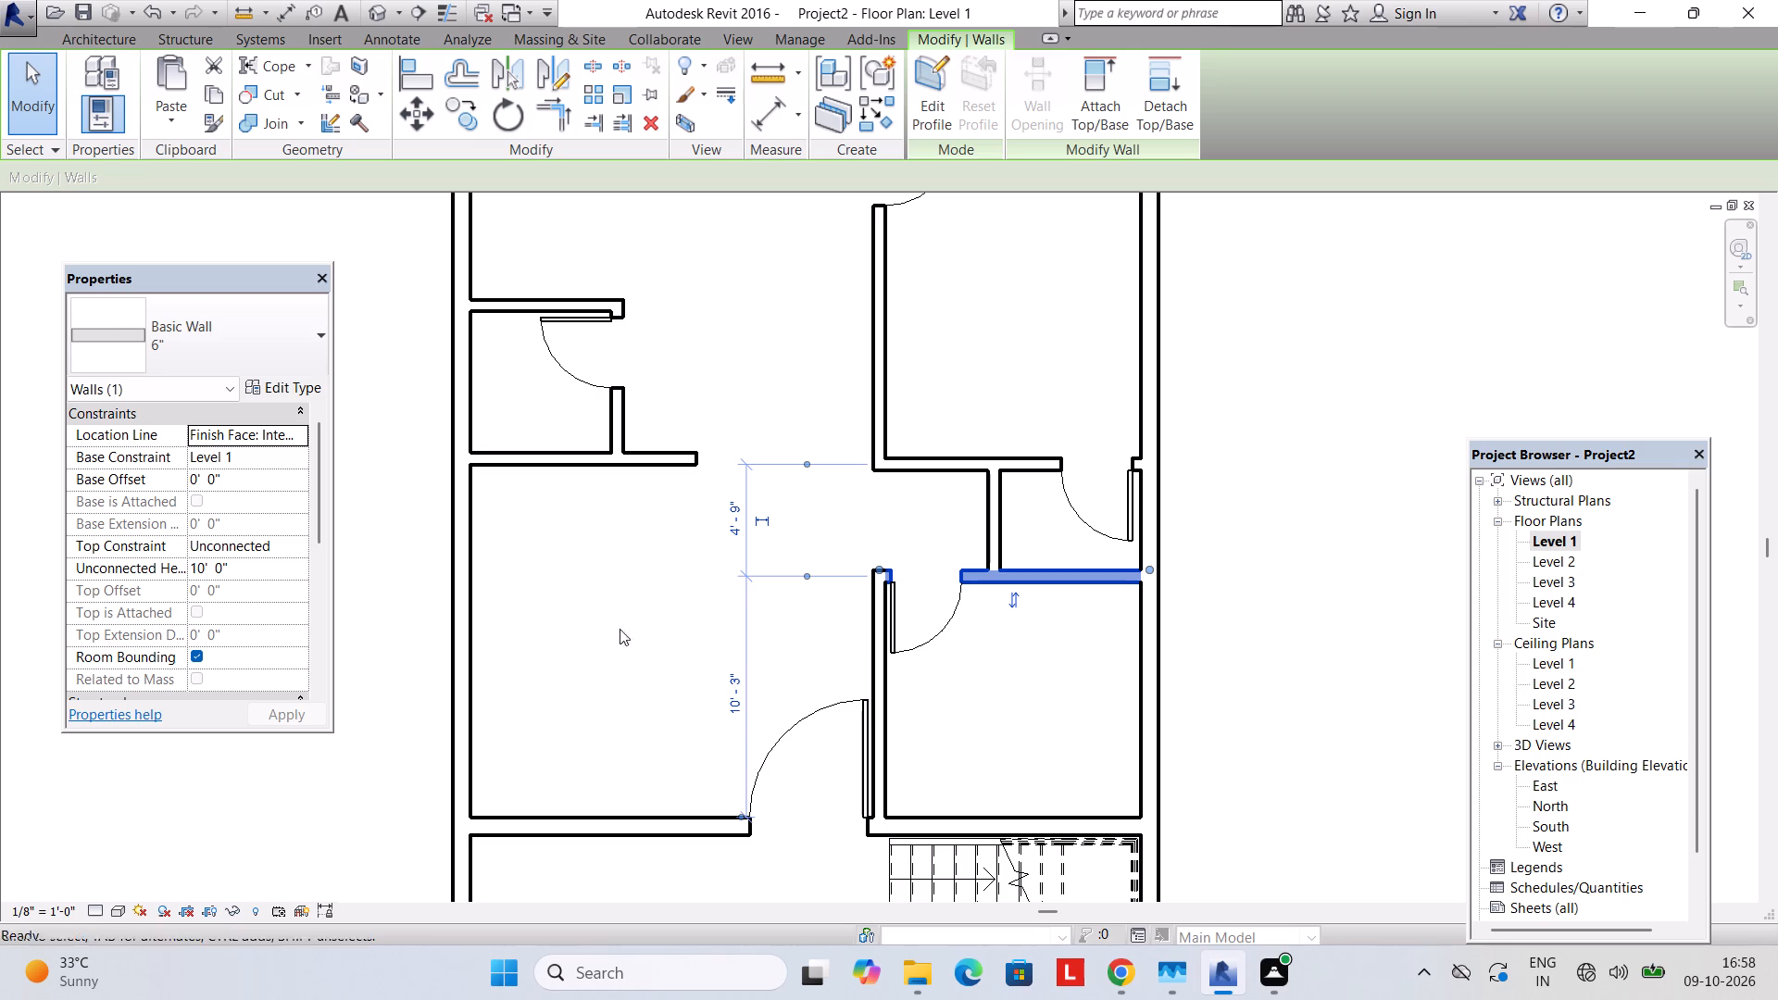
key("Escape")
scroll(649, 577, "down", 3)
middle_click_drag(662, 586, 645, 804)
left_click(781, 638)
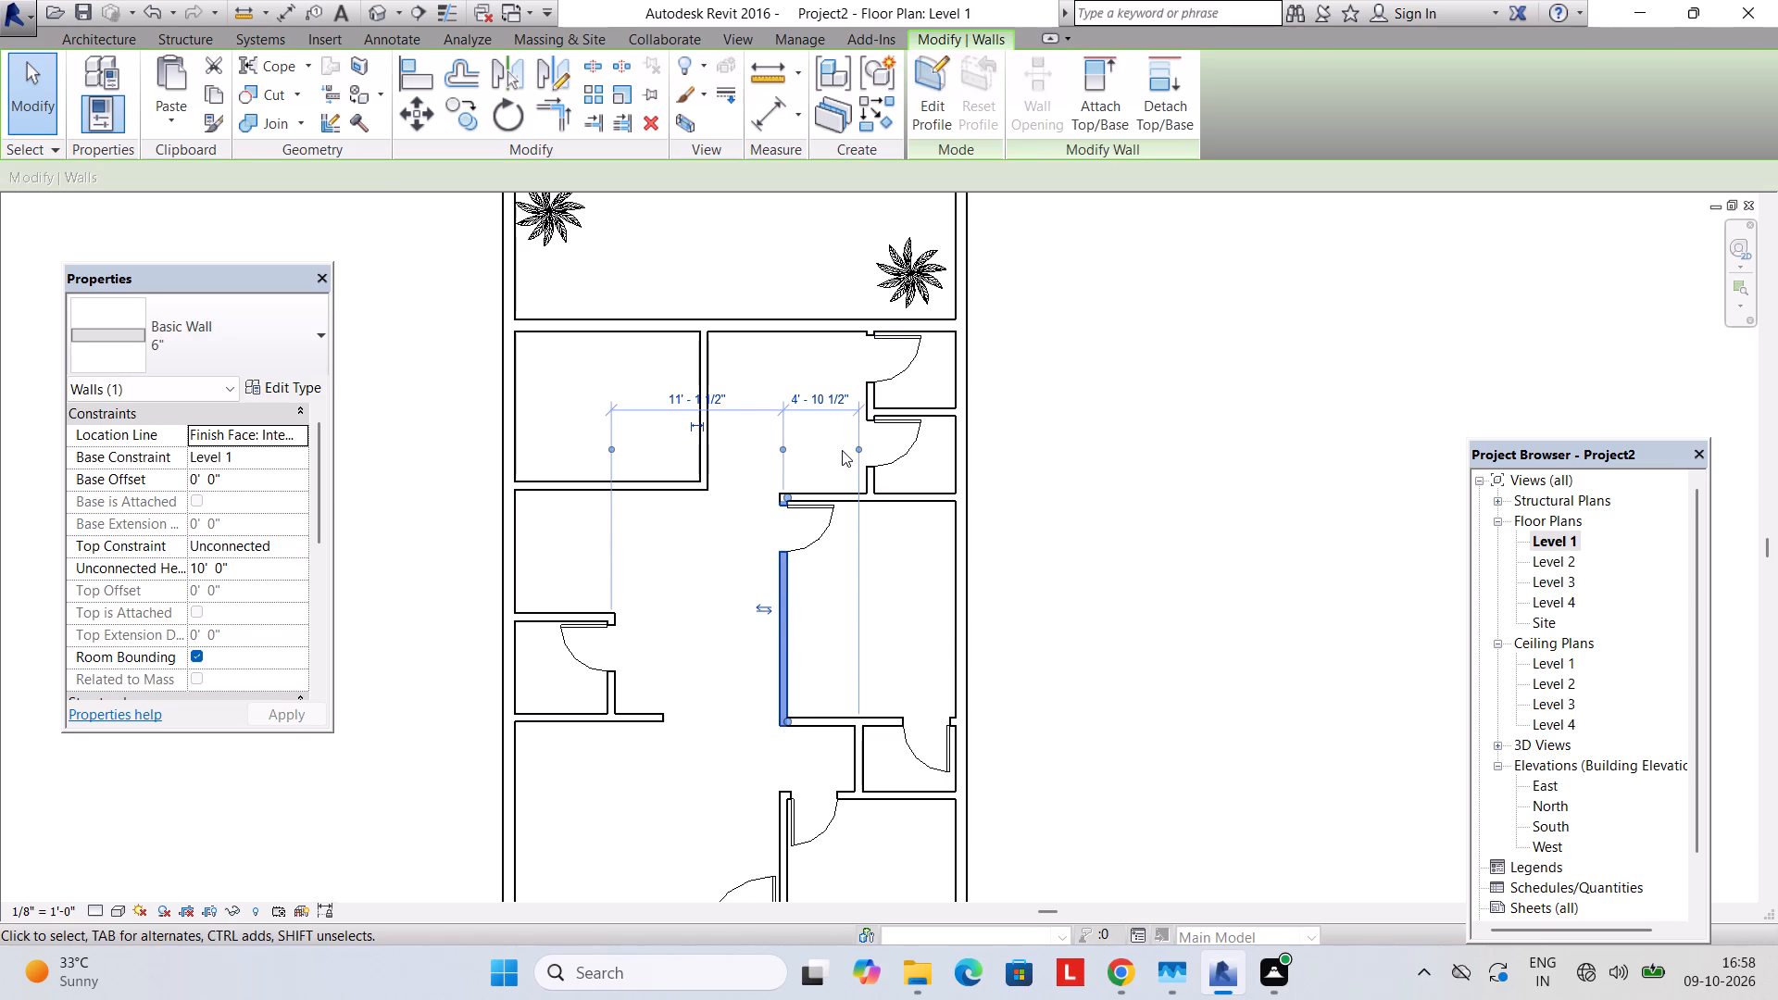
key("Escape")
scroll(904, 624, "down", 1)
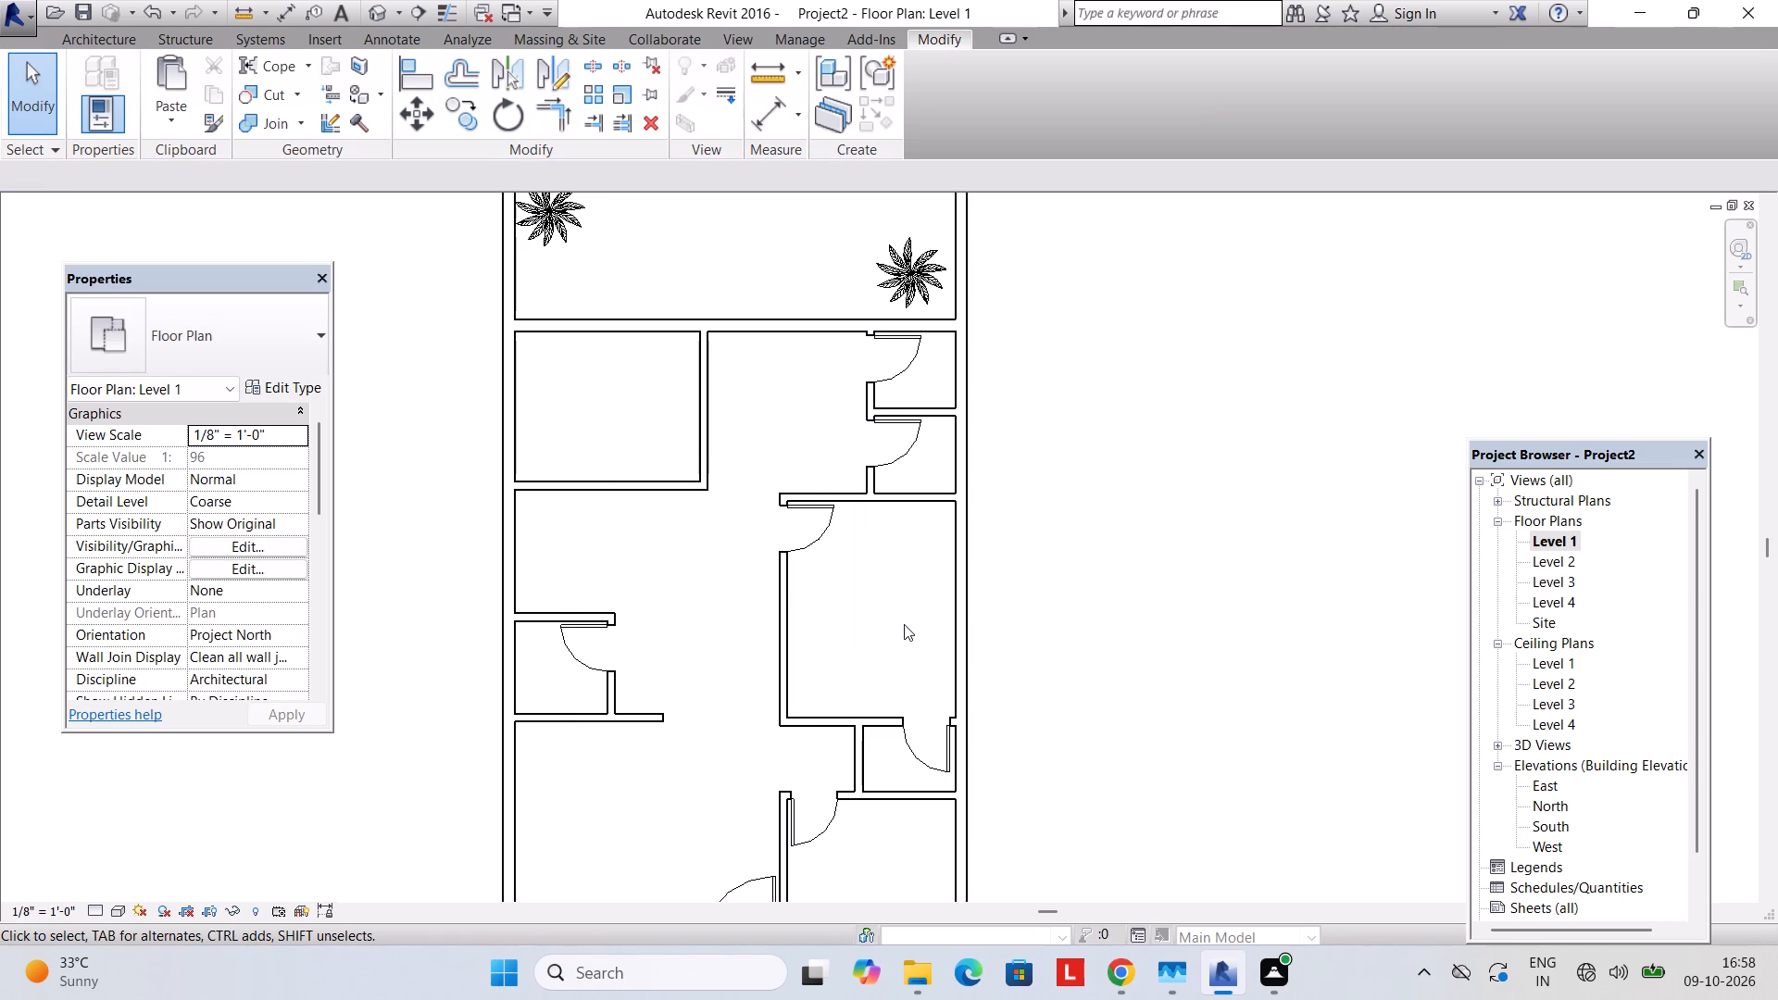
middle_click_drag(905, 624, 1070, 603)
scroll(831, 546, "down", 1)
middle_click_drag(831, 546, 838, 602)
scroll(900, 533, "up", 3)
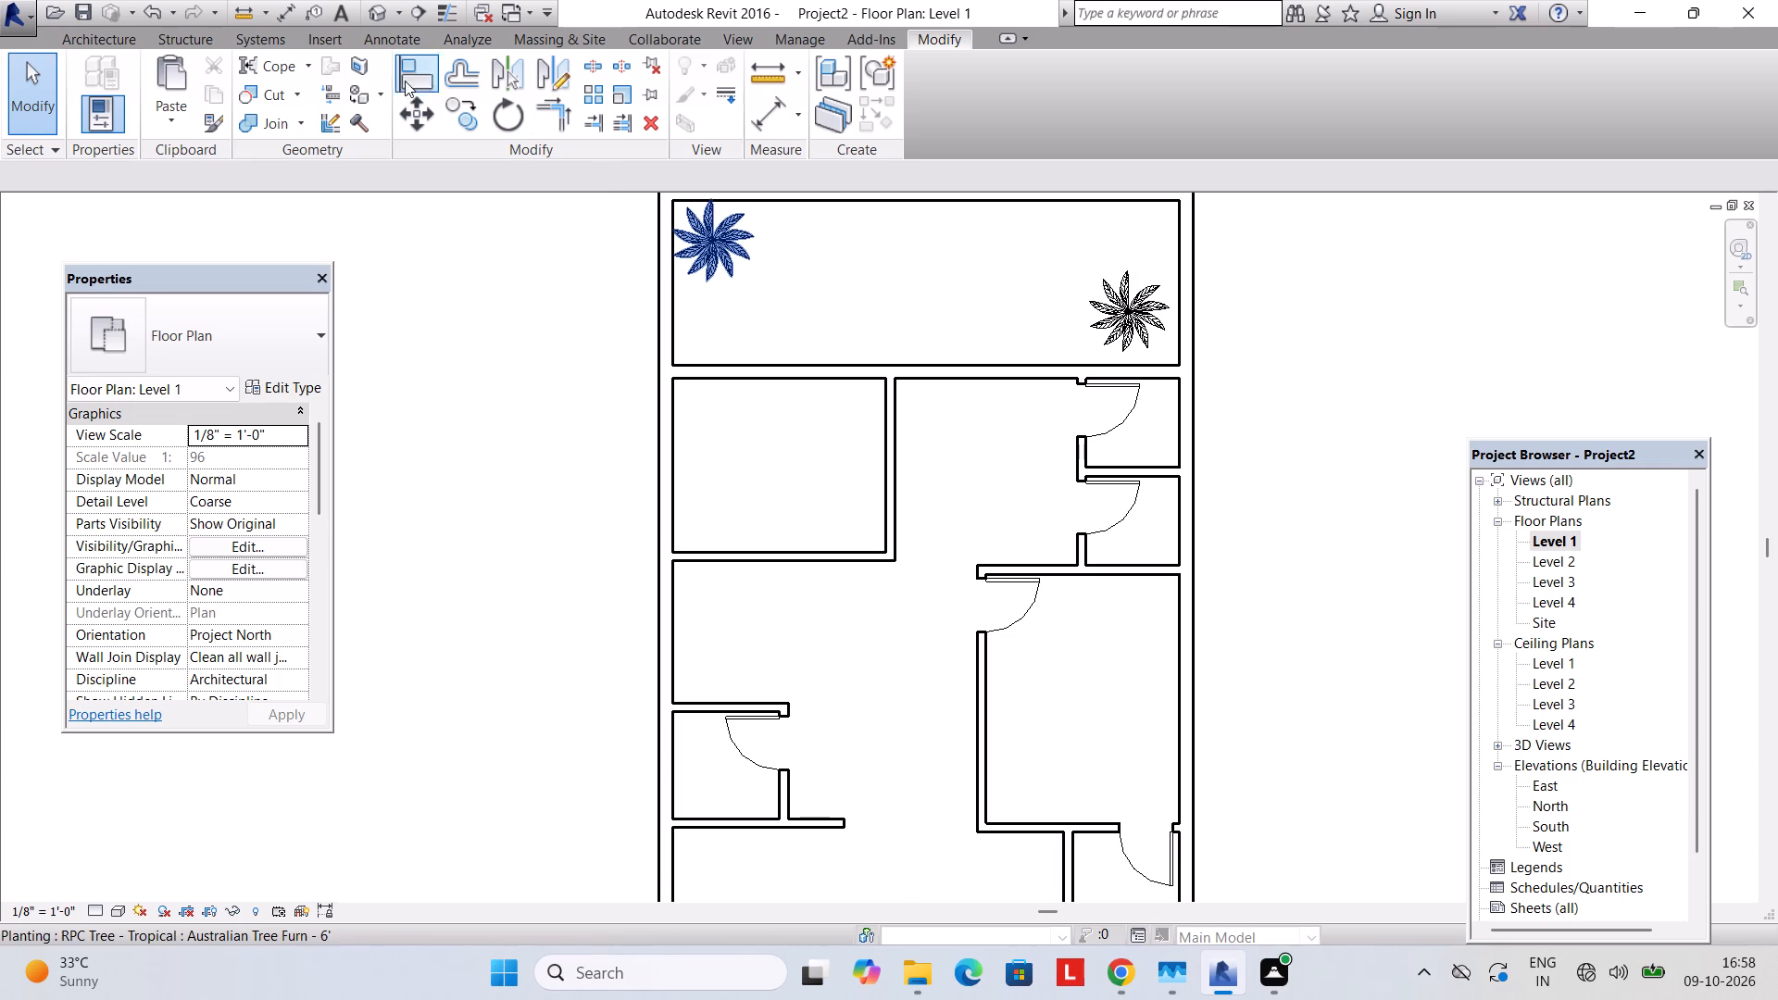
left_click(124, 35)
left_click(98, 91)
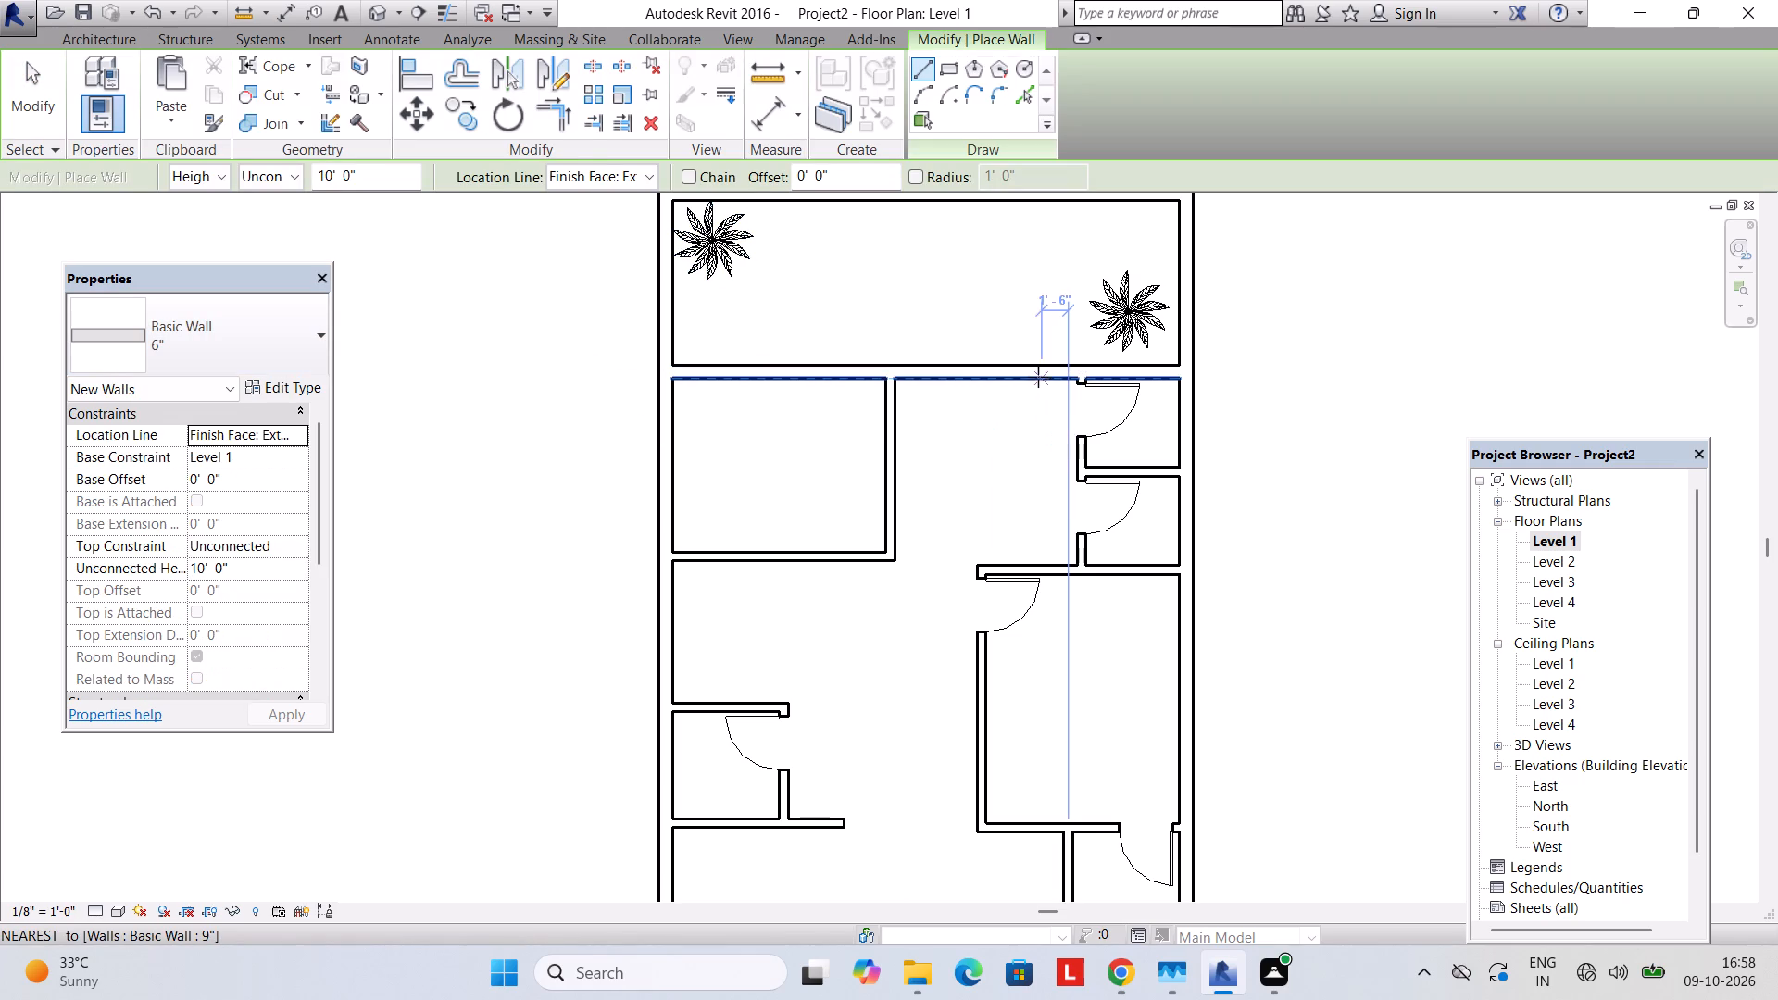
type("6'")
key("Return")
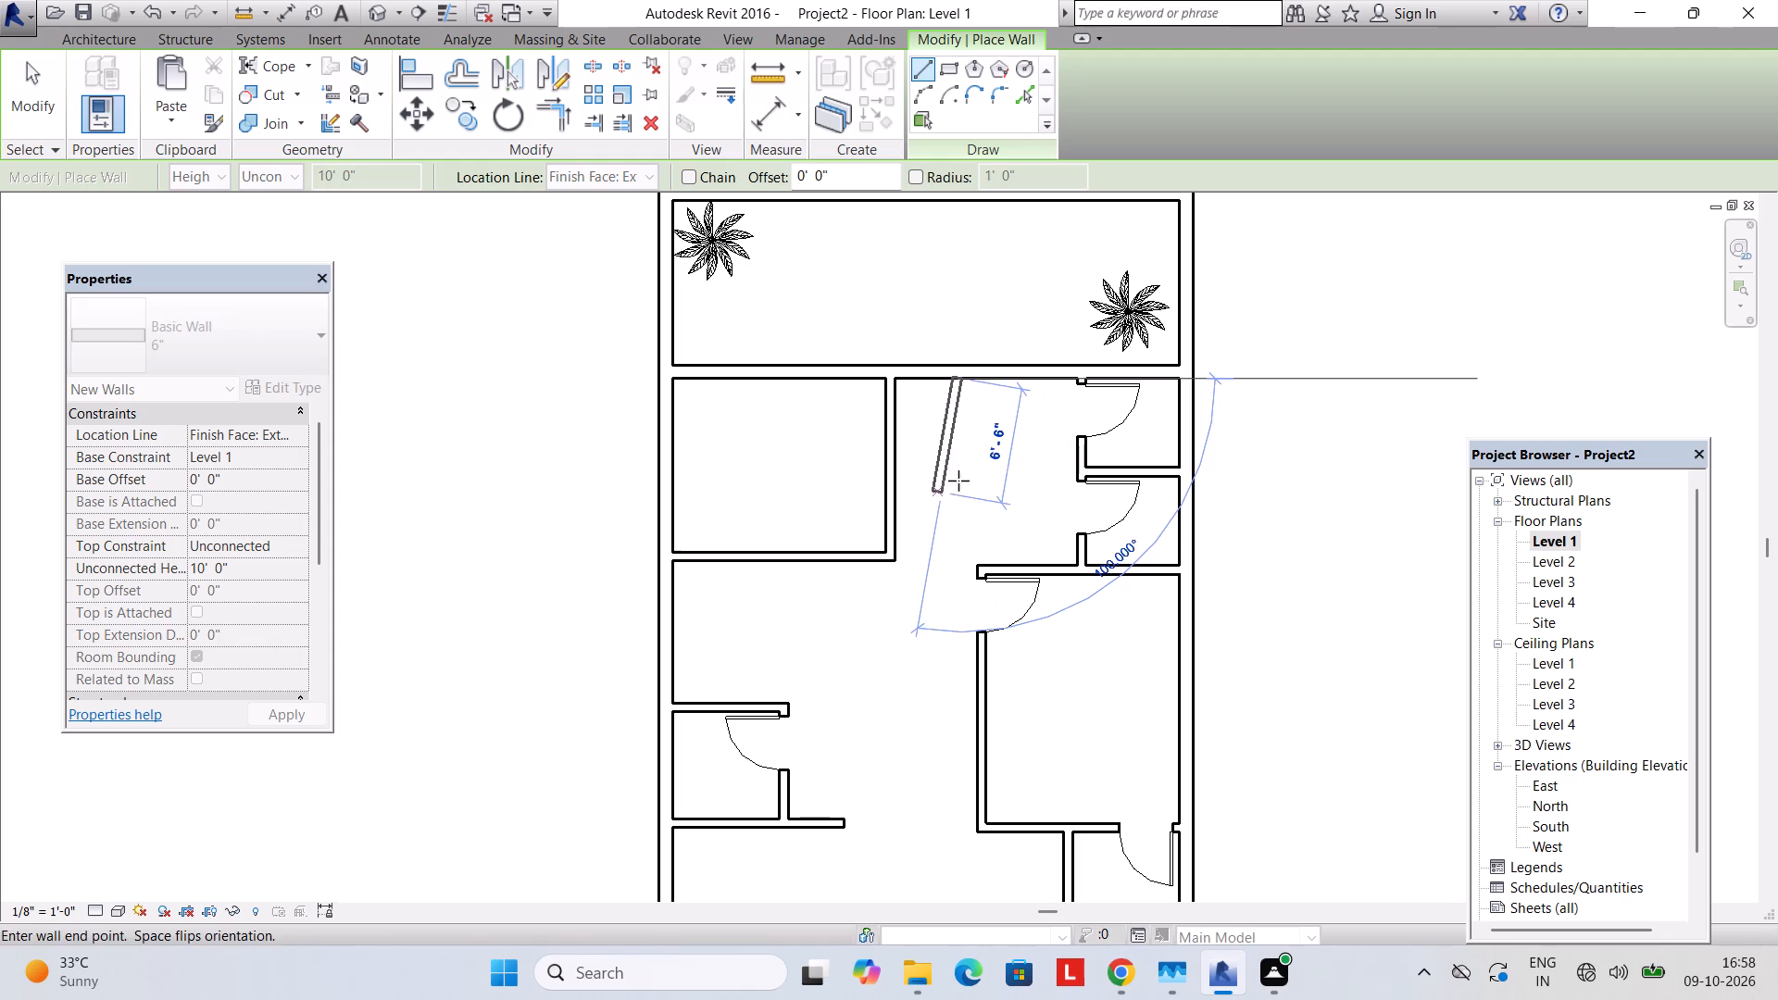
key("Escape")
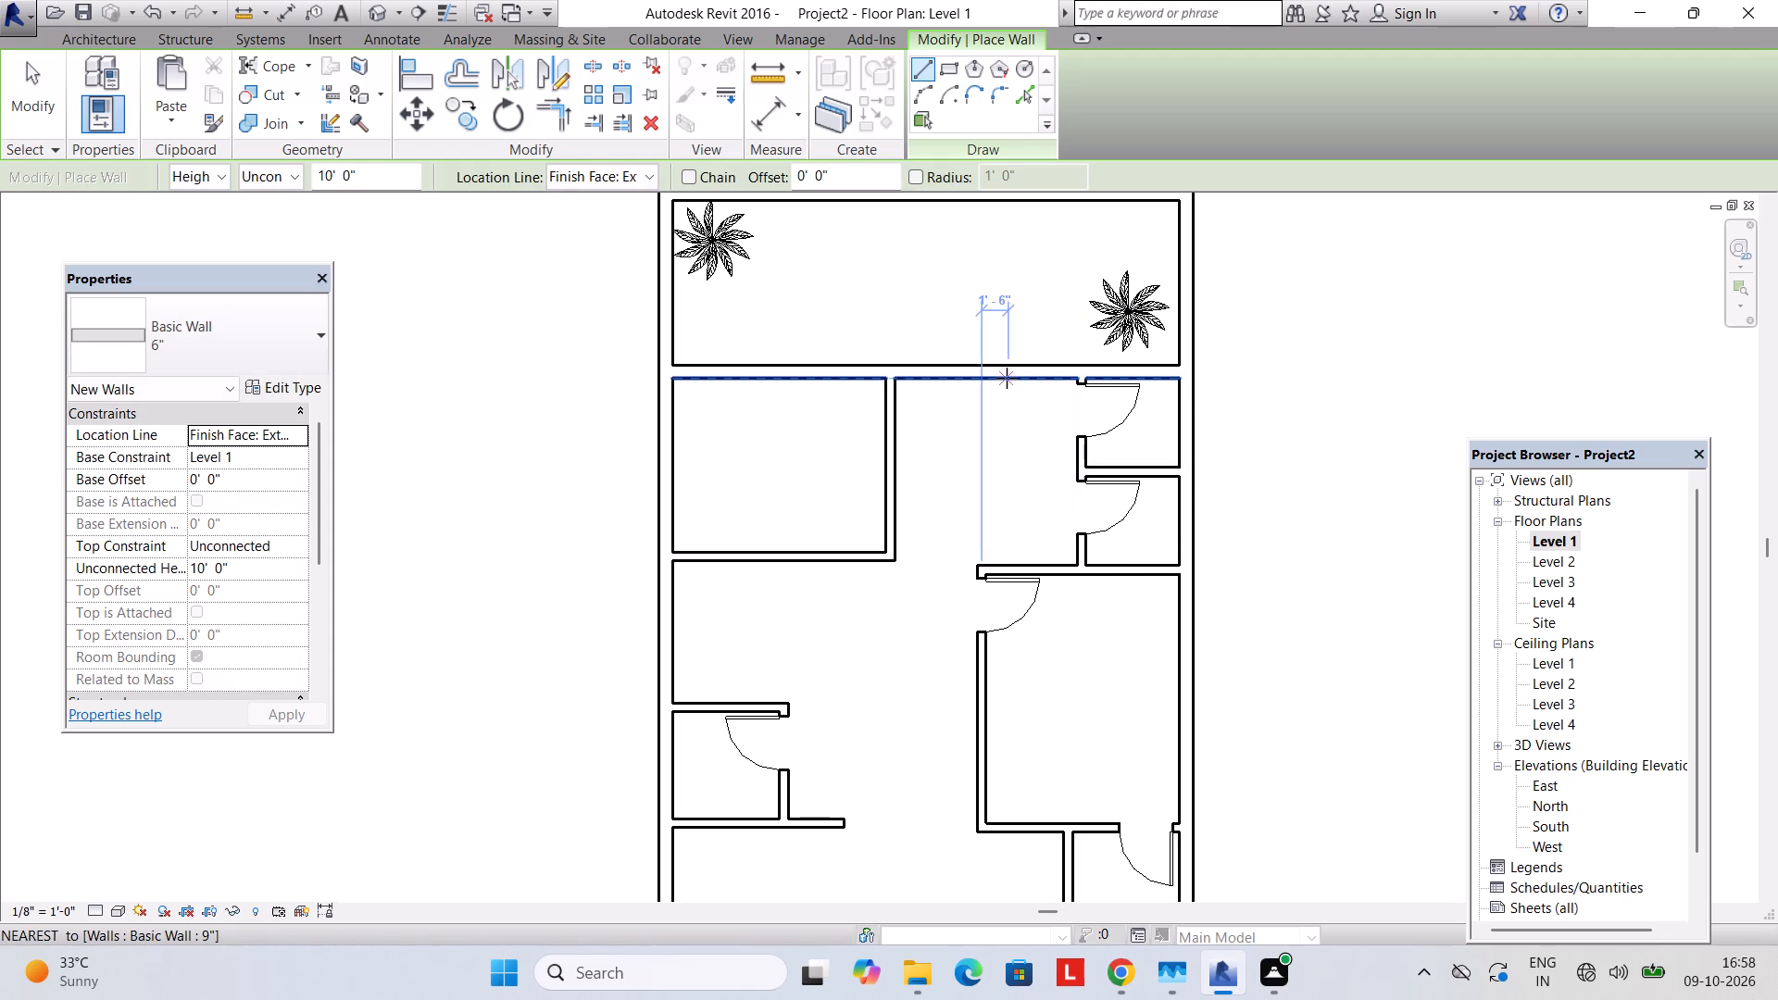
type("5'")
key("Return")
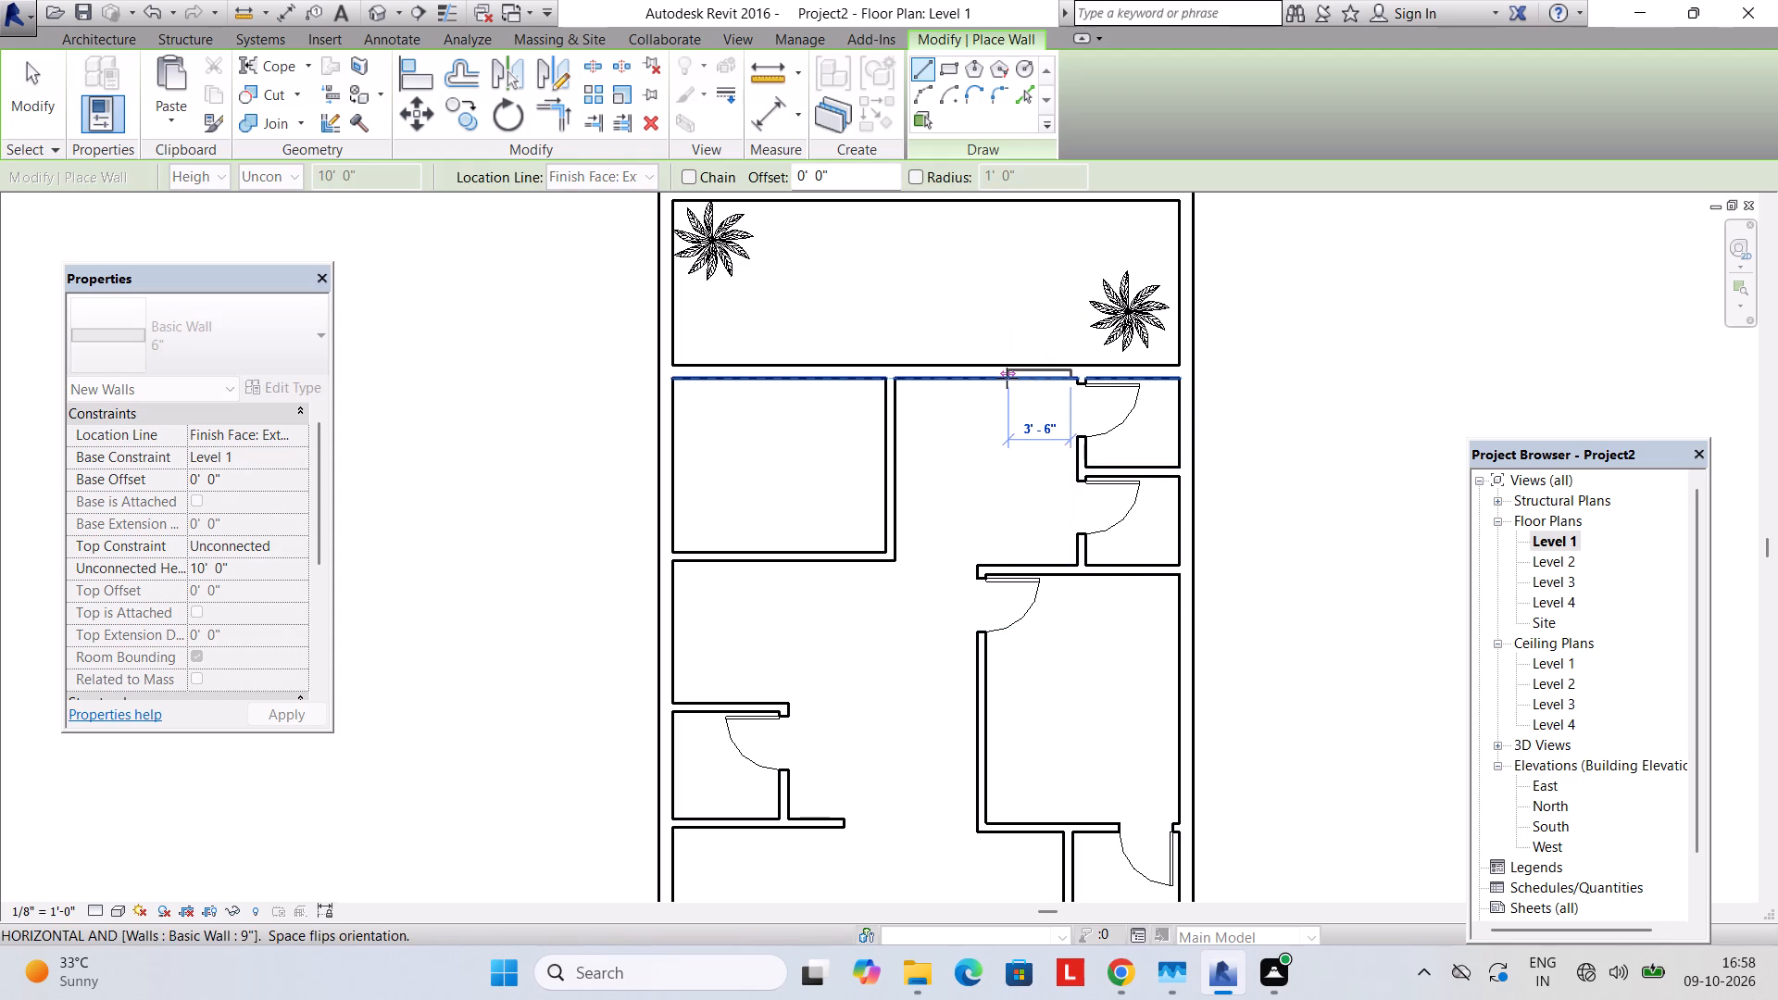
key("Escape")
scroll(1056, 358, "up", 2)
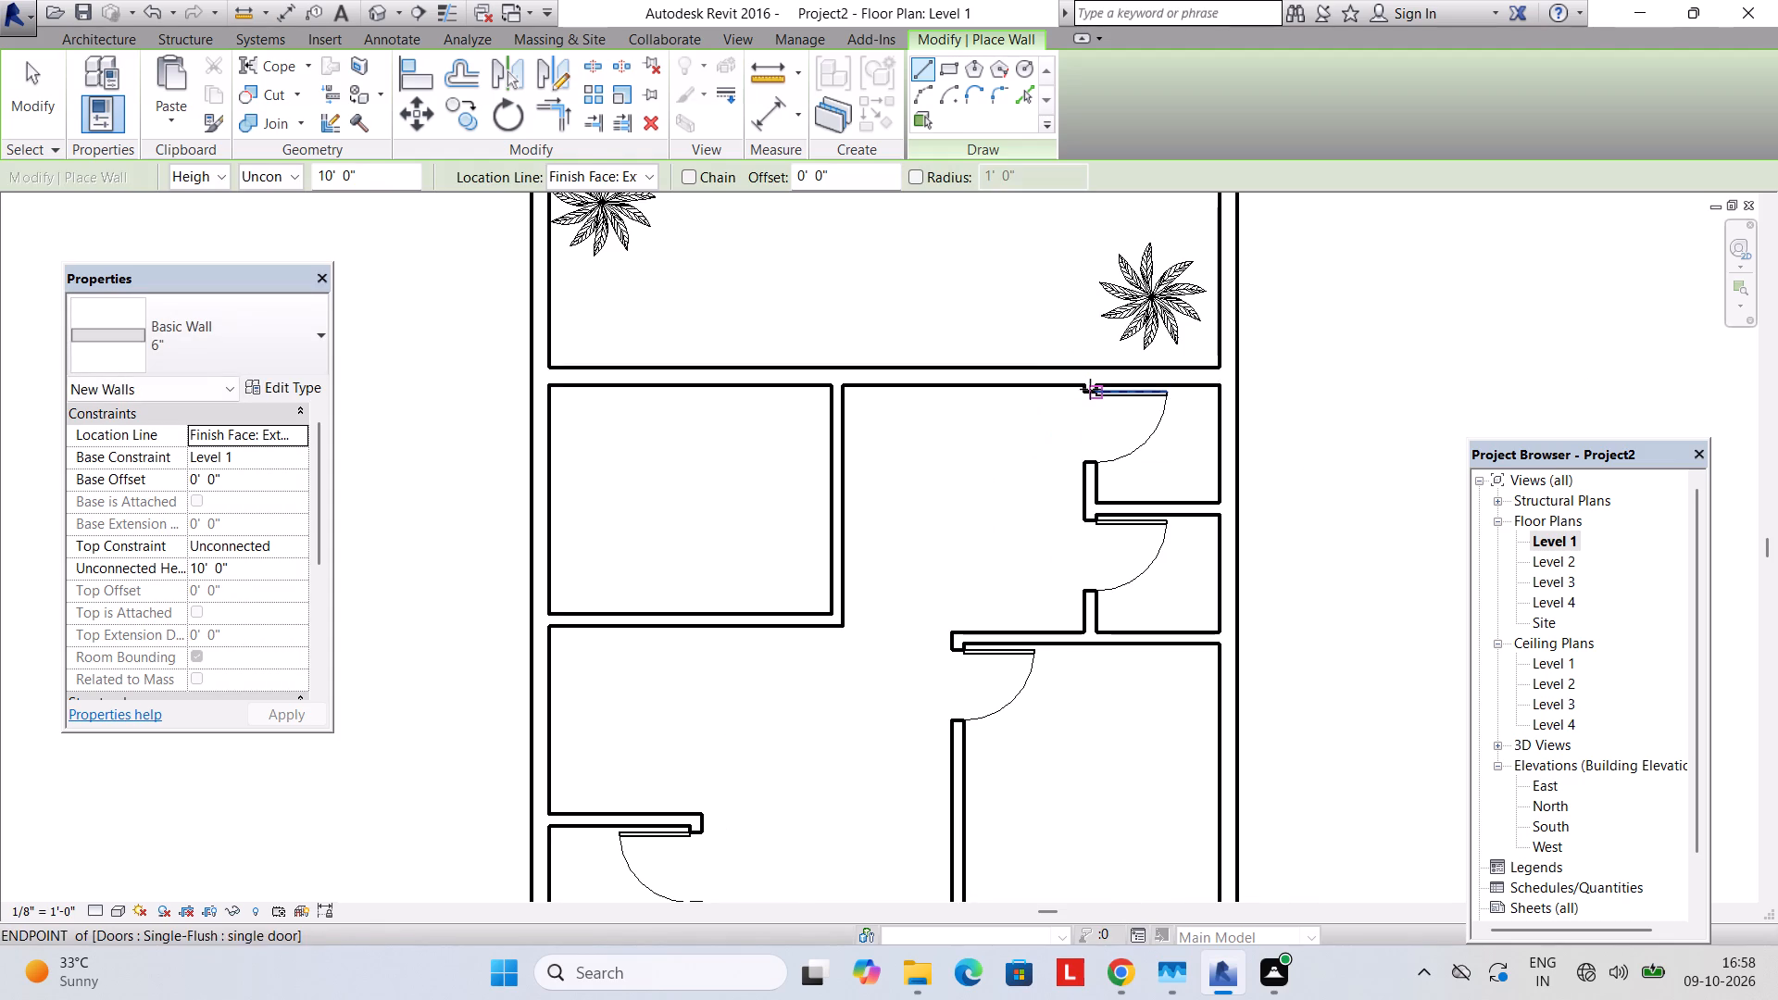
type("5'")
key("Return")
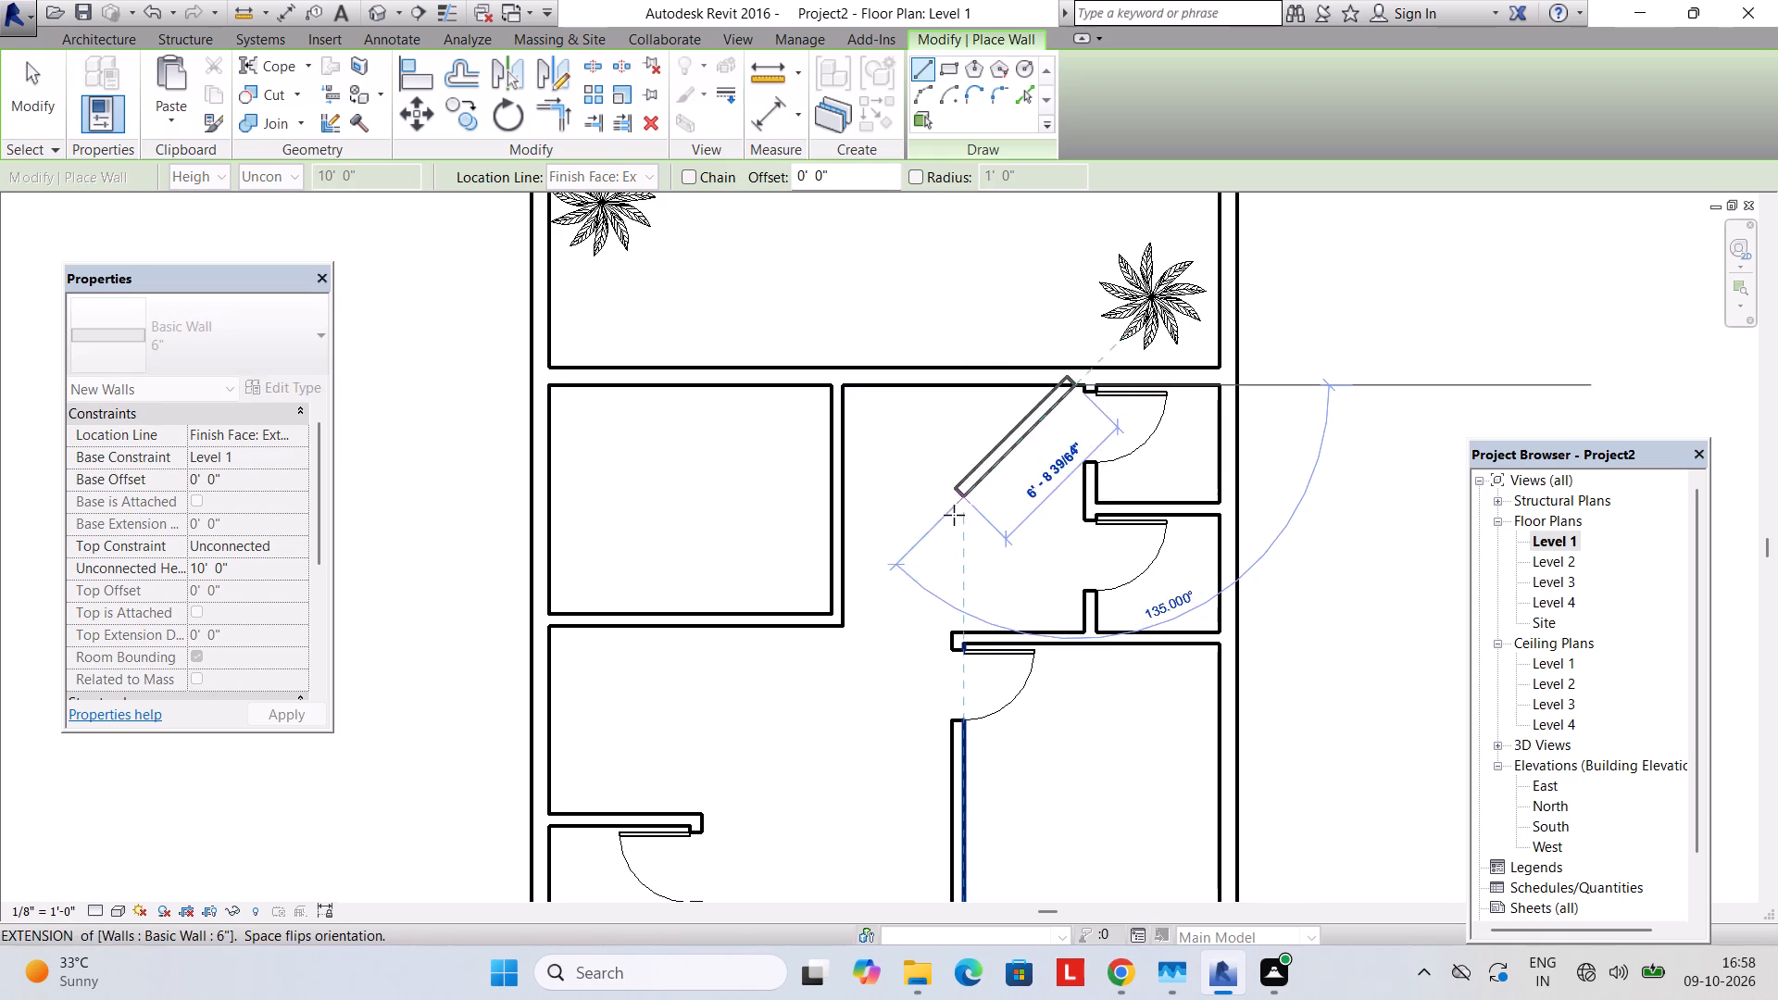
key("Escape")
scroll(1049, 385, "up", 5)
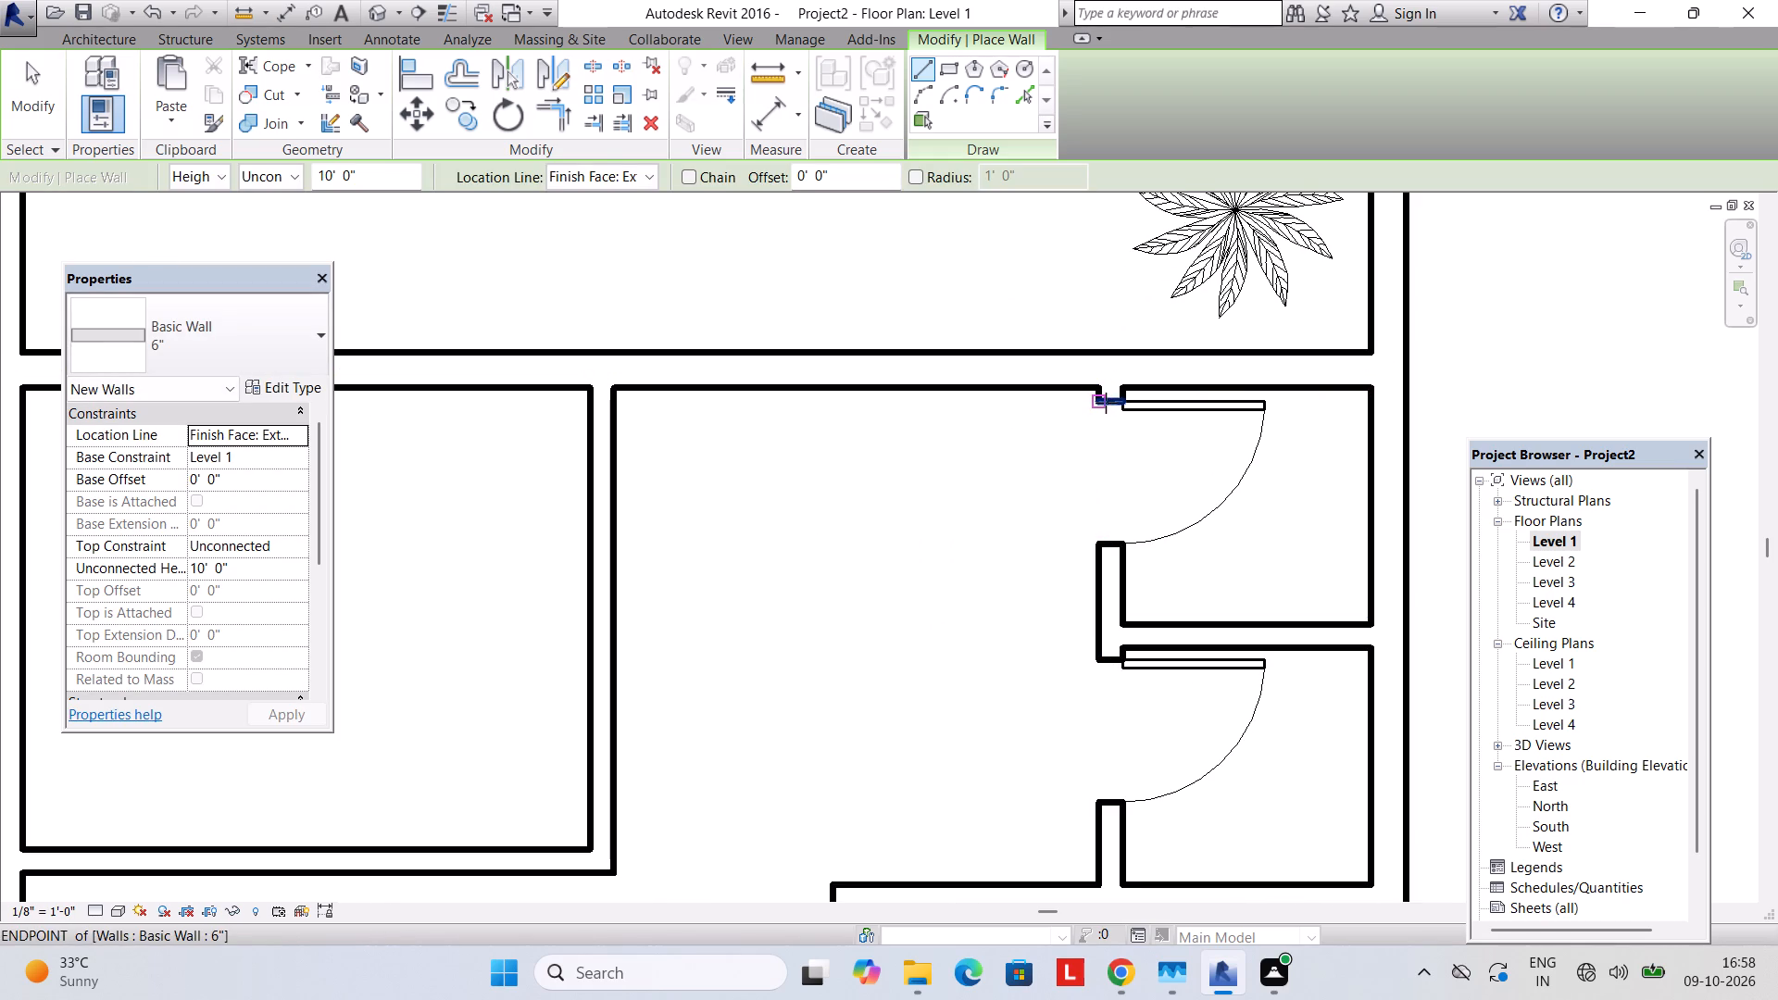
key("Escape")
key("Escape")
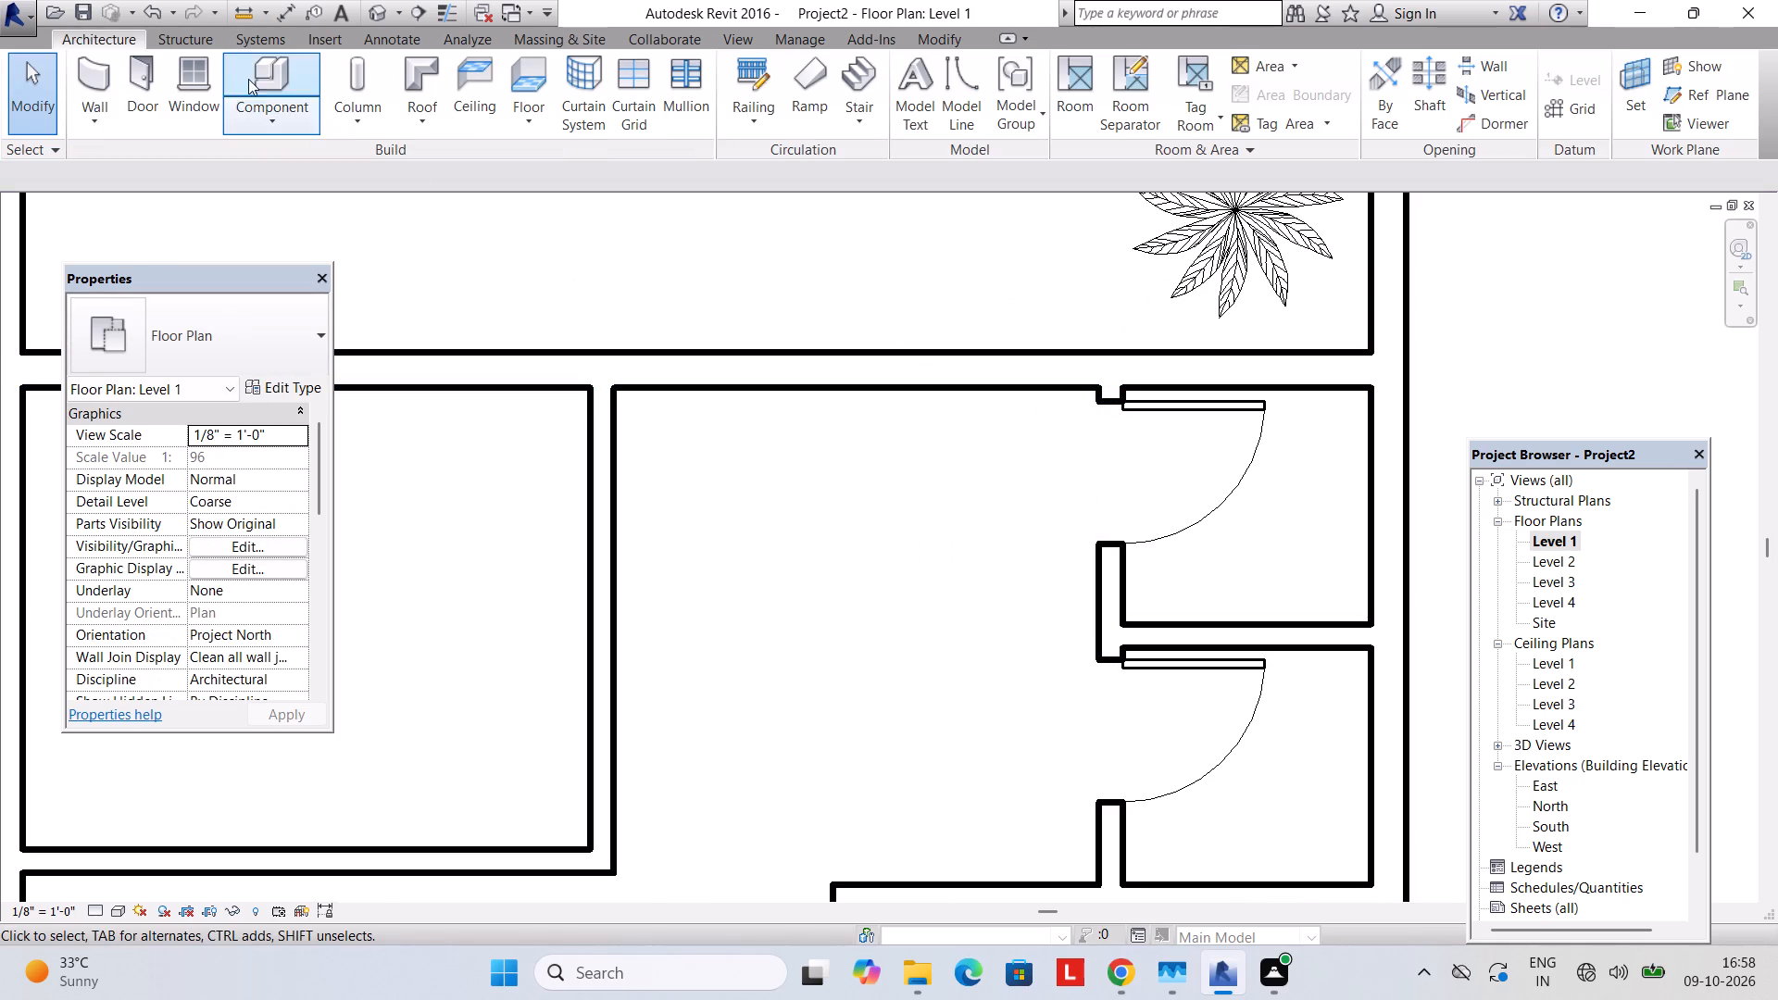
Draw a 6" partition 5'-0" long southward from the 9" wall, starting 5' west of the small east-side rooms' west partition.
left_click(105, 79)
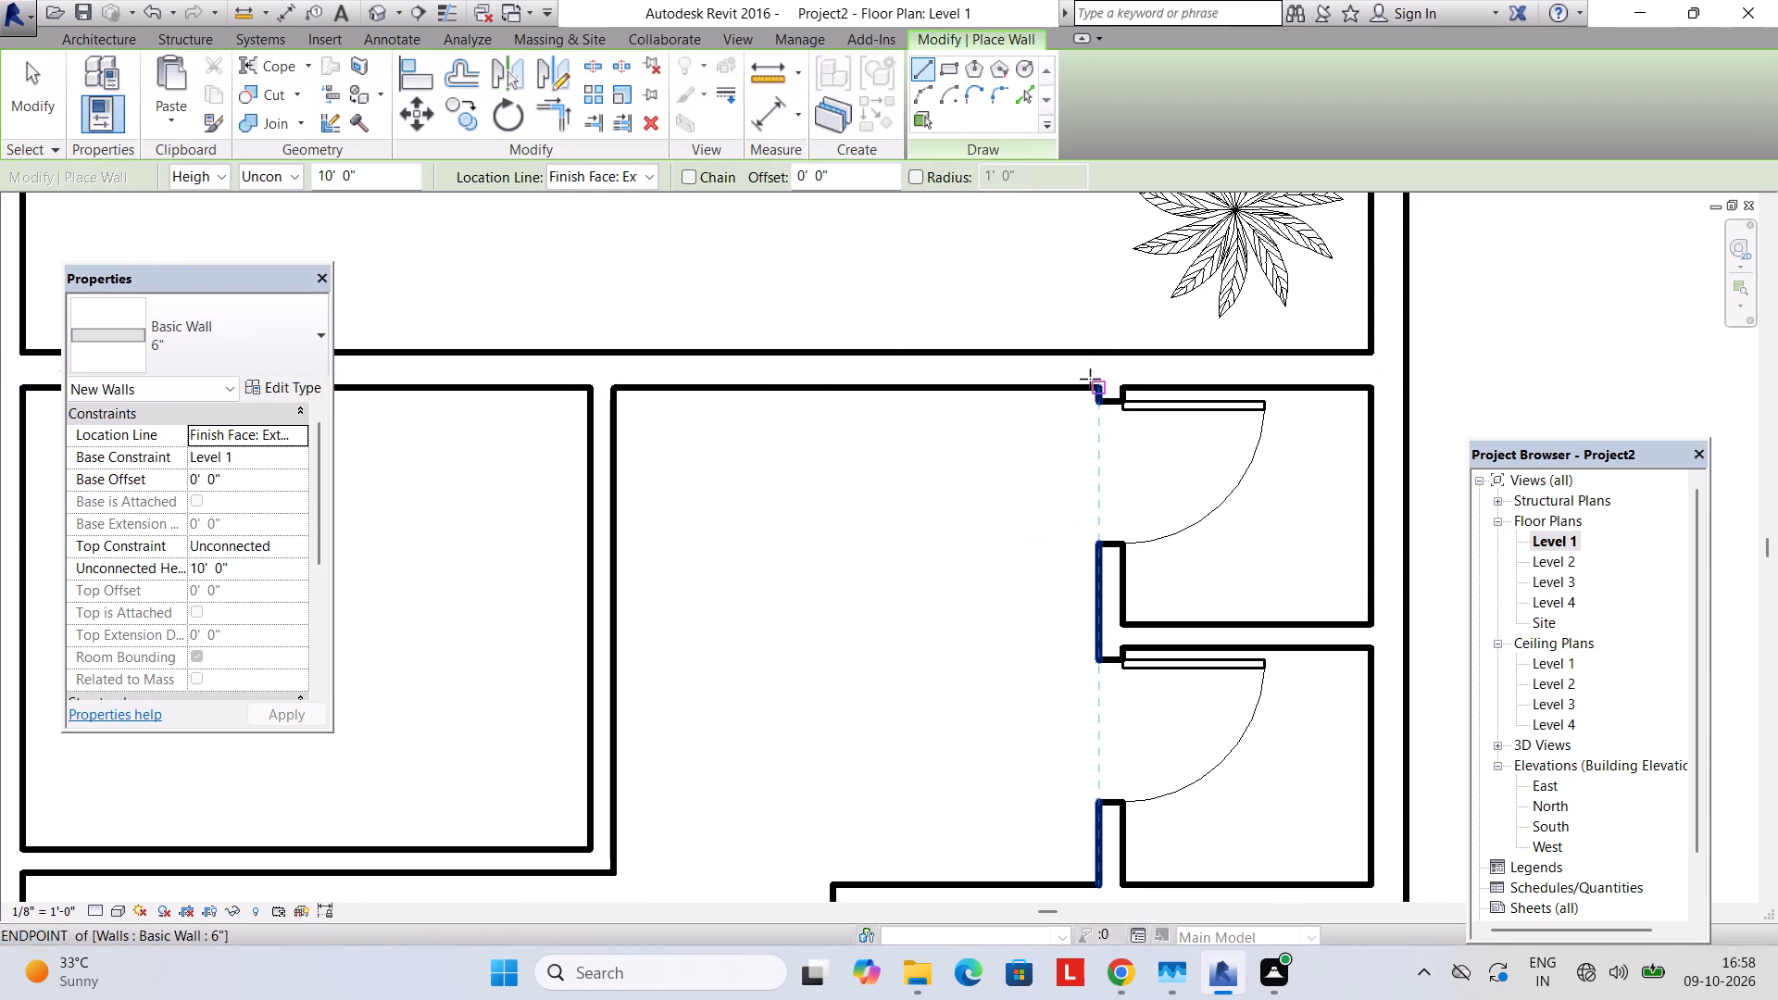
type("5'")
key("Return")
scroll(888, 638, "down", 2)
middle_click_drag(887, 638, 889, 619)
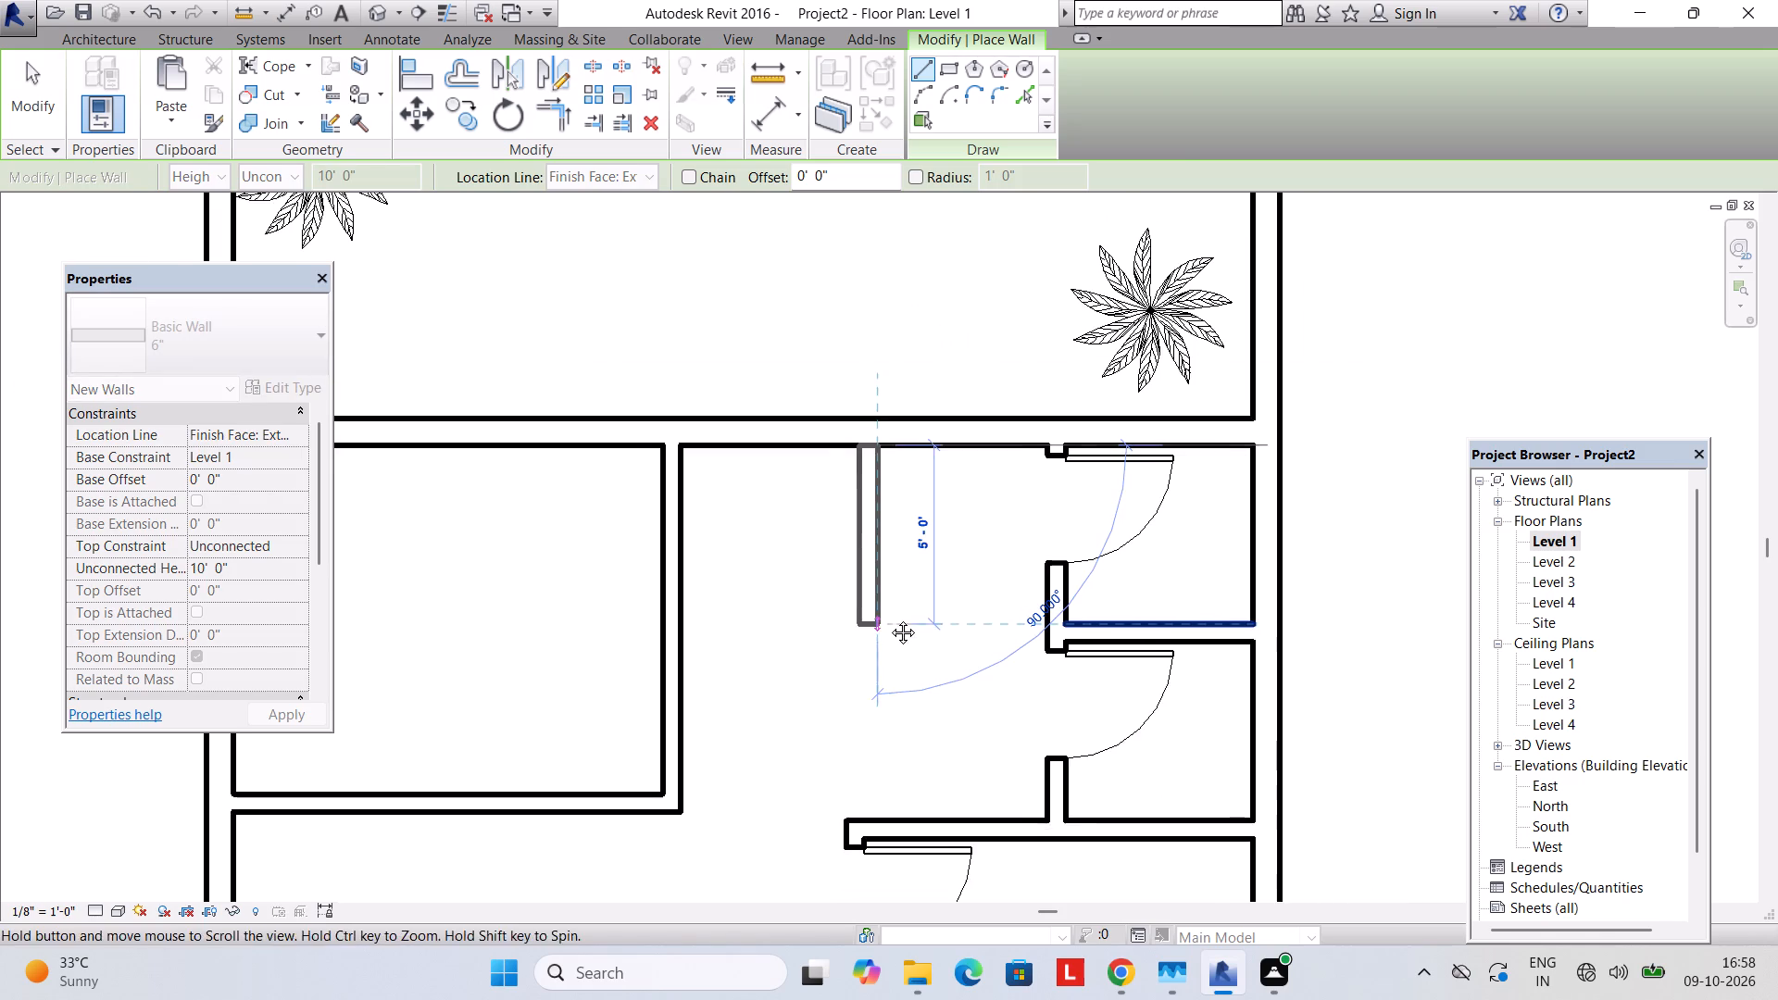
middle_click_drag(889, 619, 889, 614)
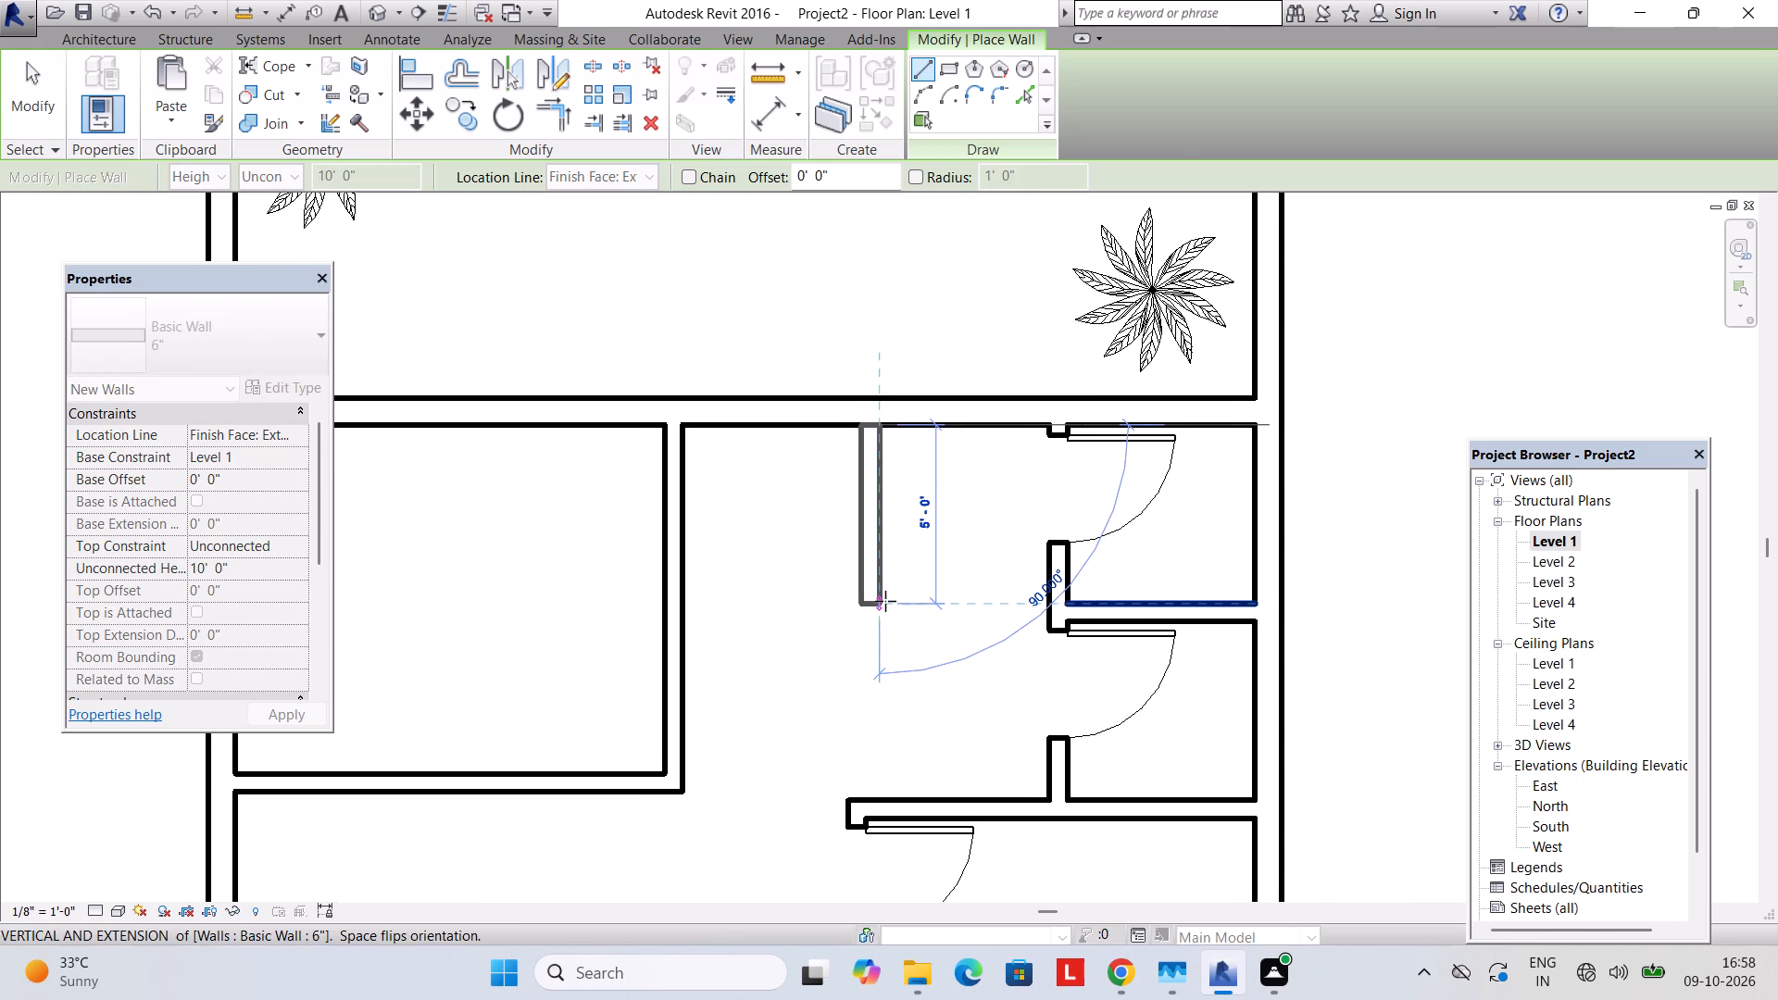
left_click(885, 601)
key("Escape")
scroll(889, 618, "down", 6)
middle_click_drag(873, 644, 924, 626)
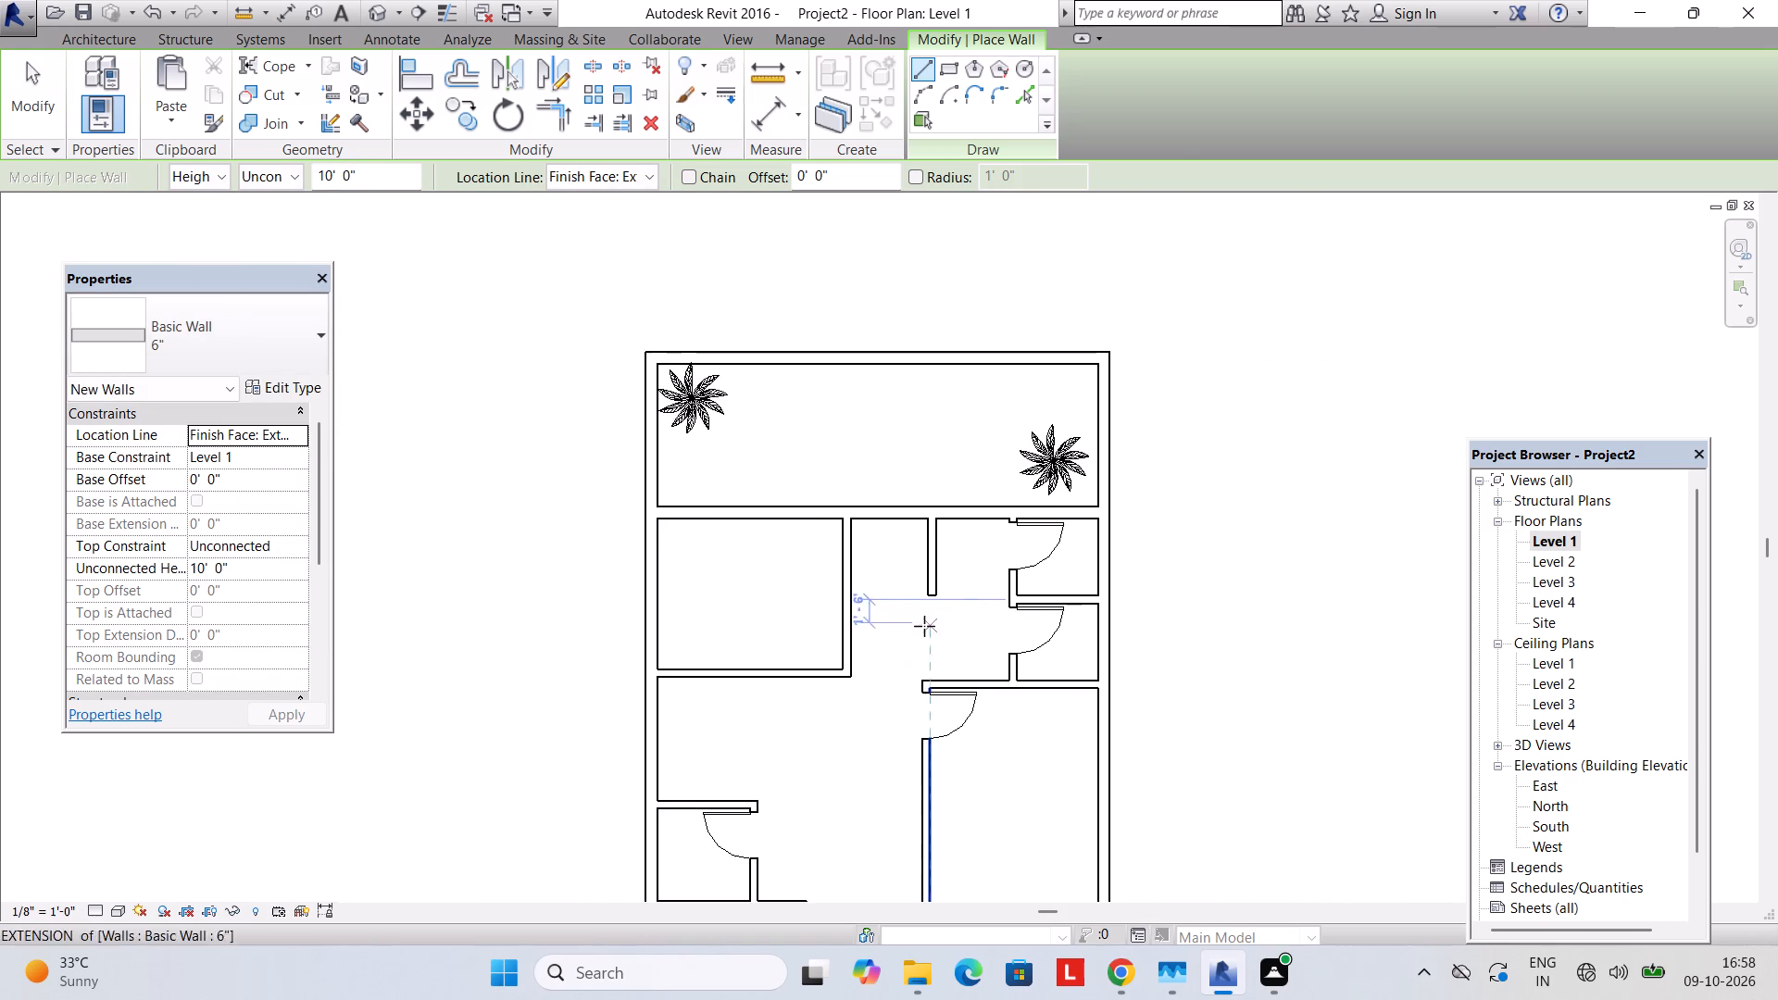
key("Escape")
left_click(933, 585)
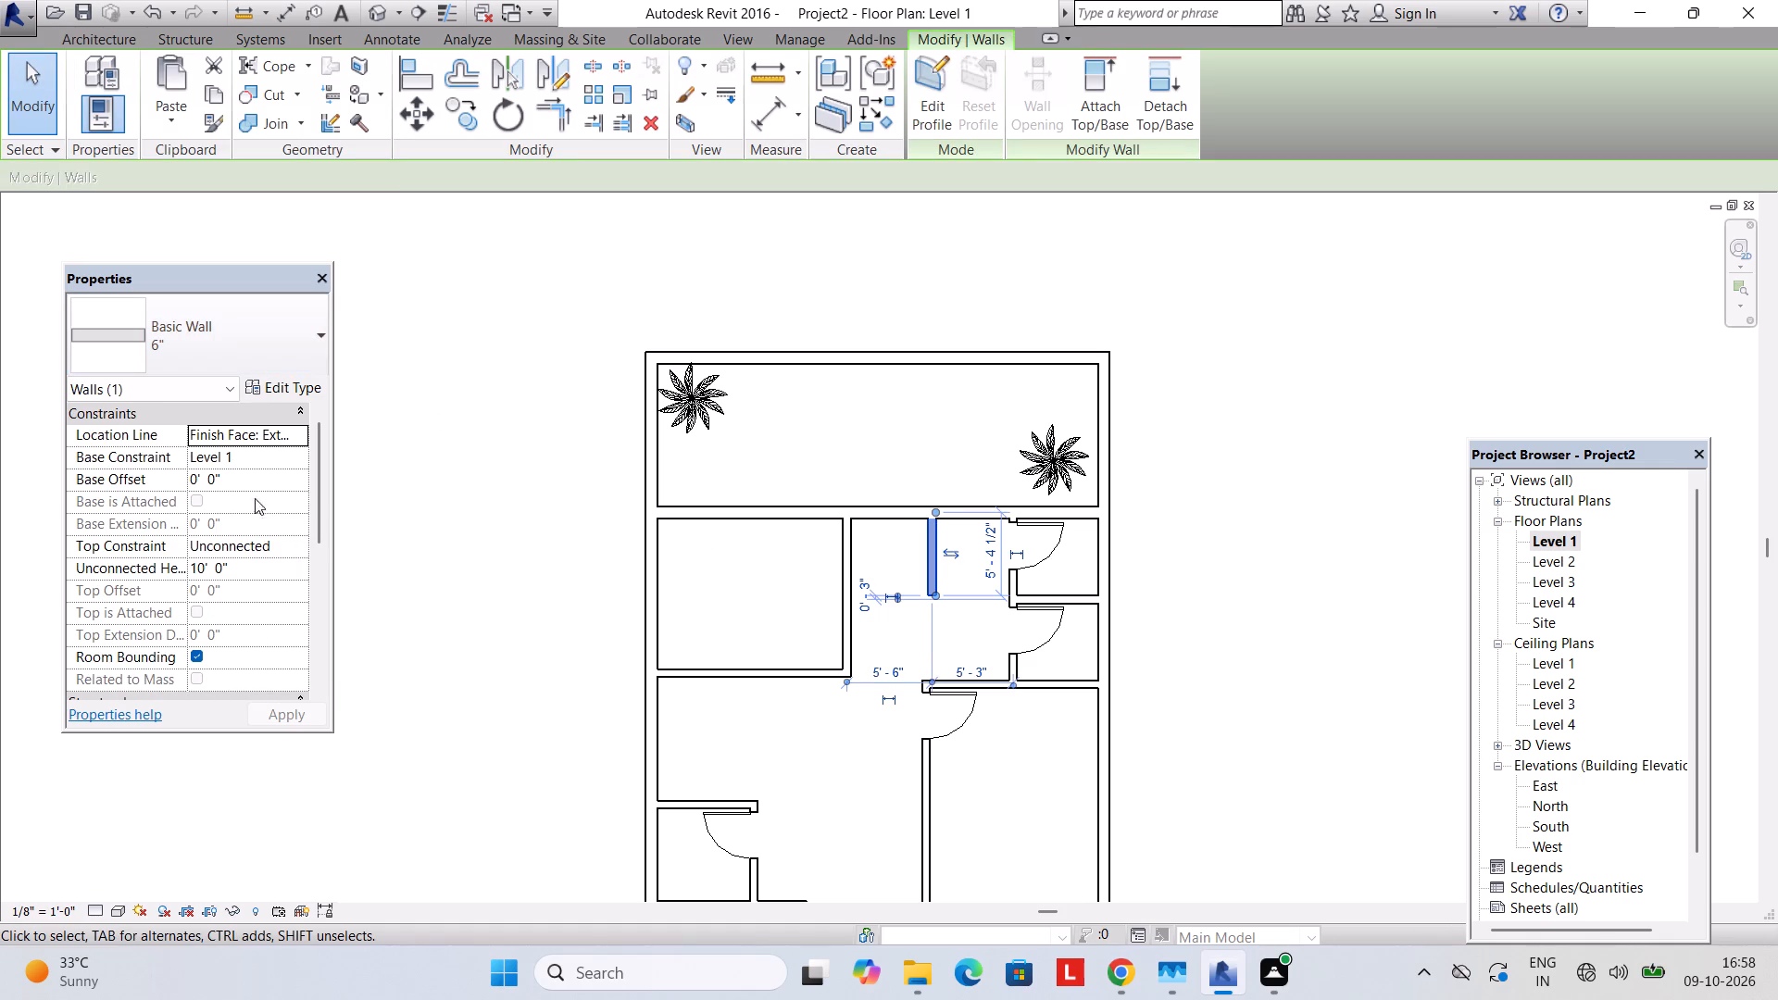
key("Escape")
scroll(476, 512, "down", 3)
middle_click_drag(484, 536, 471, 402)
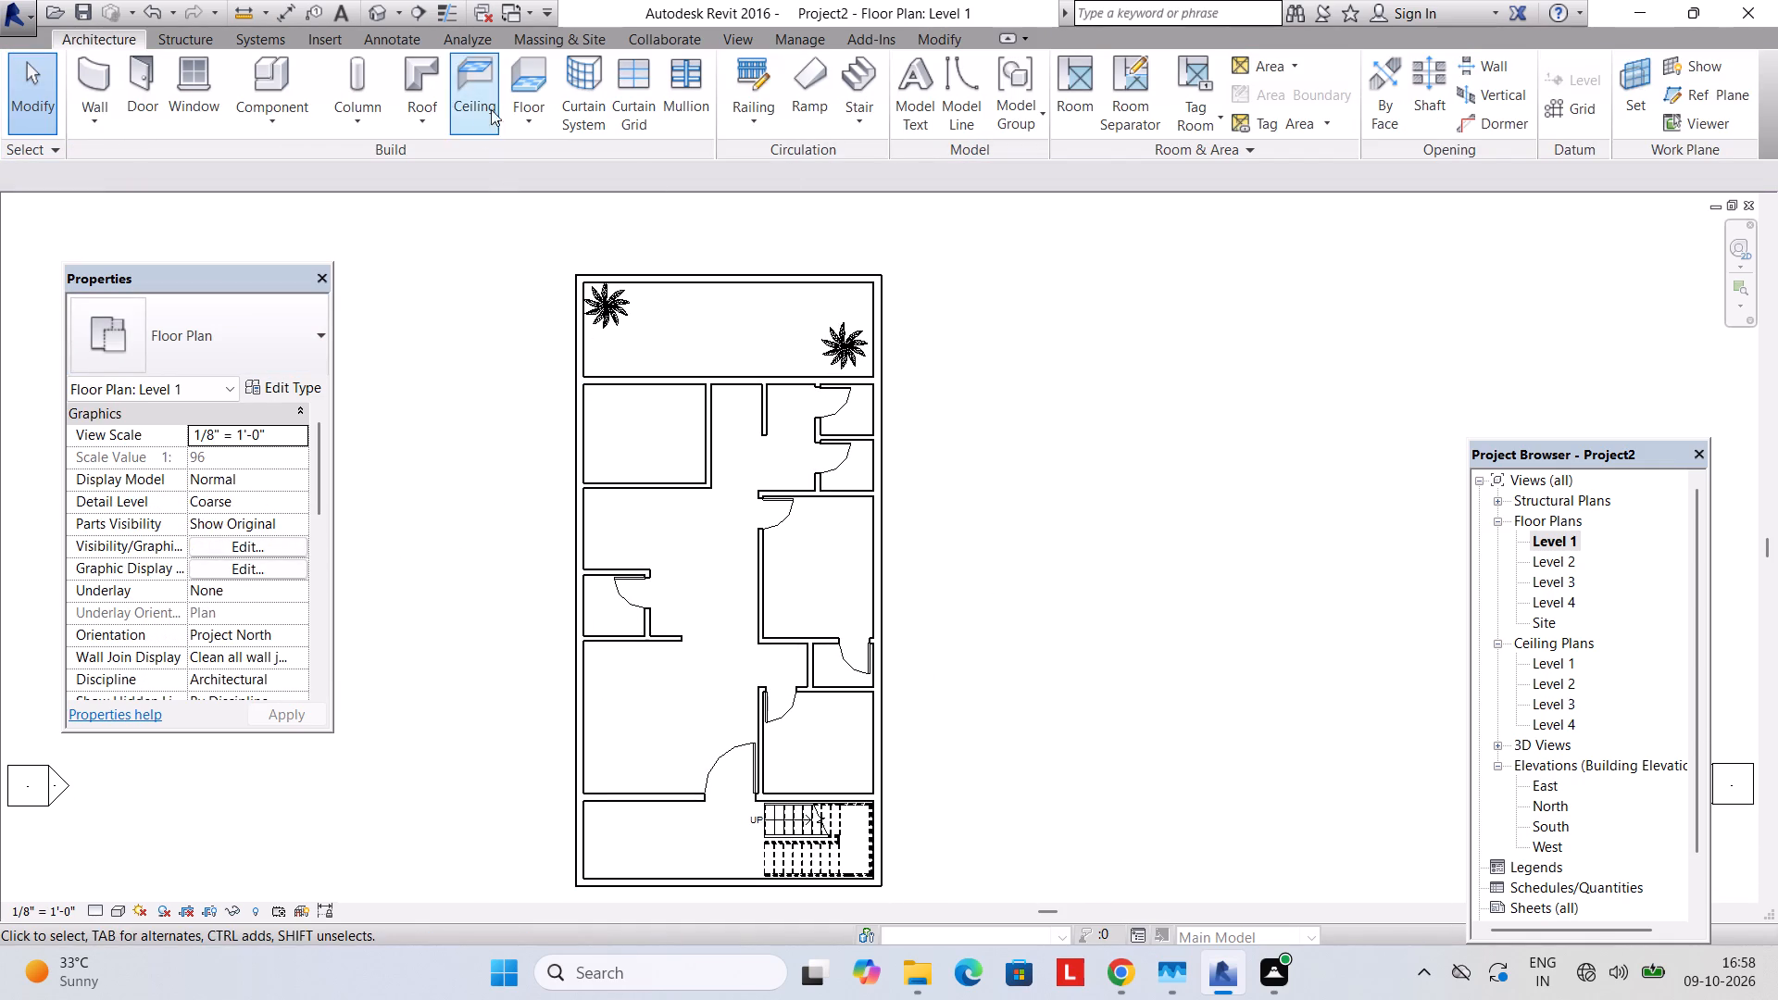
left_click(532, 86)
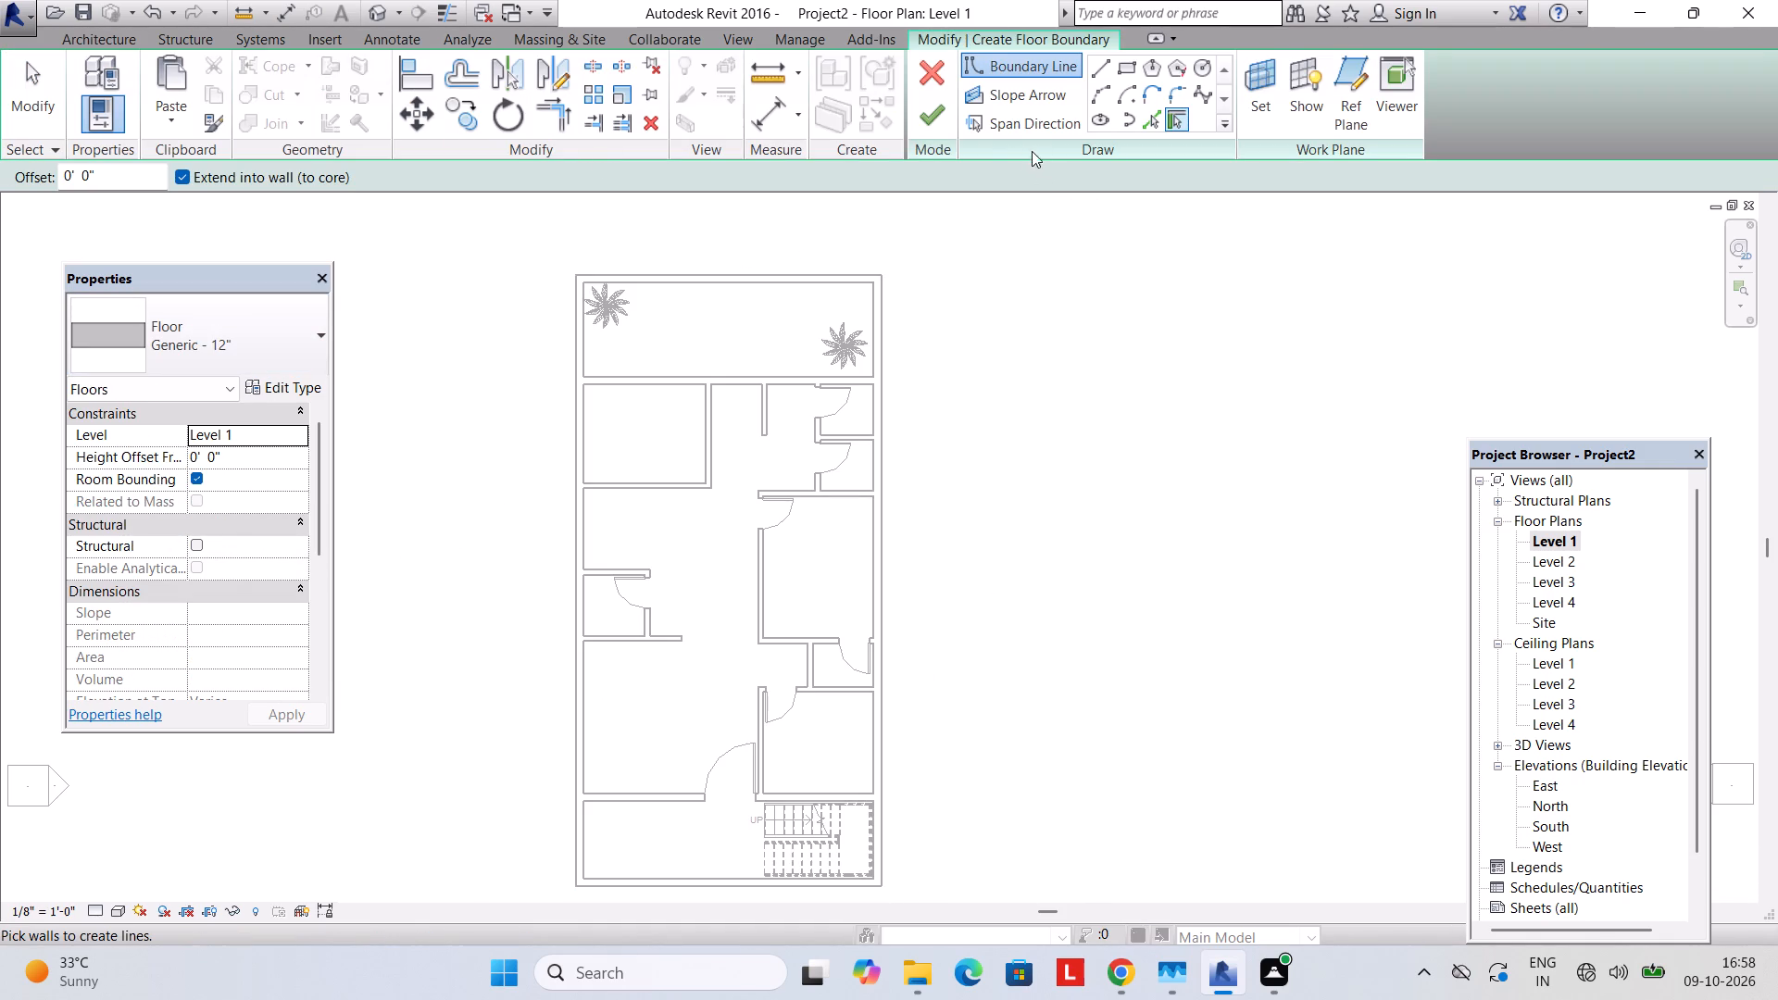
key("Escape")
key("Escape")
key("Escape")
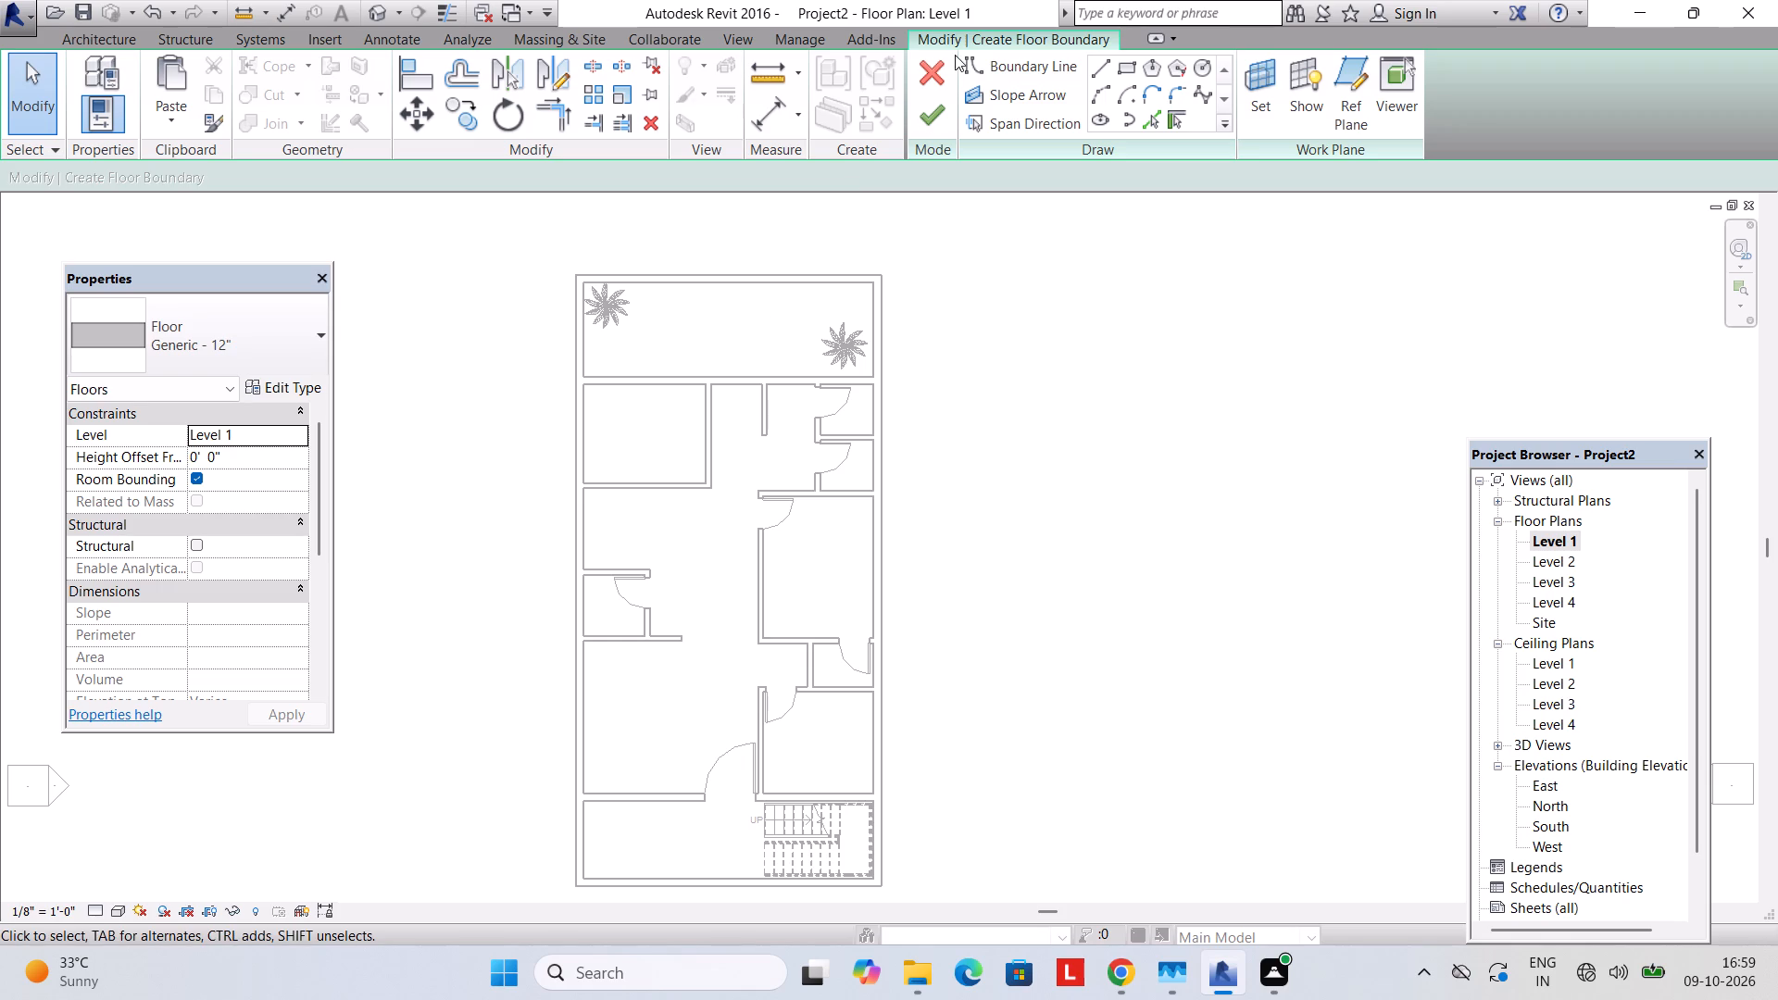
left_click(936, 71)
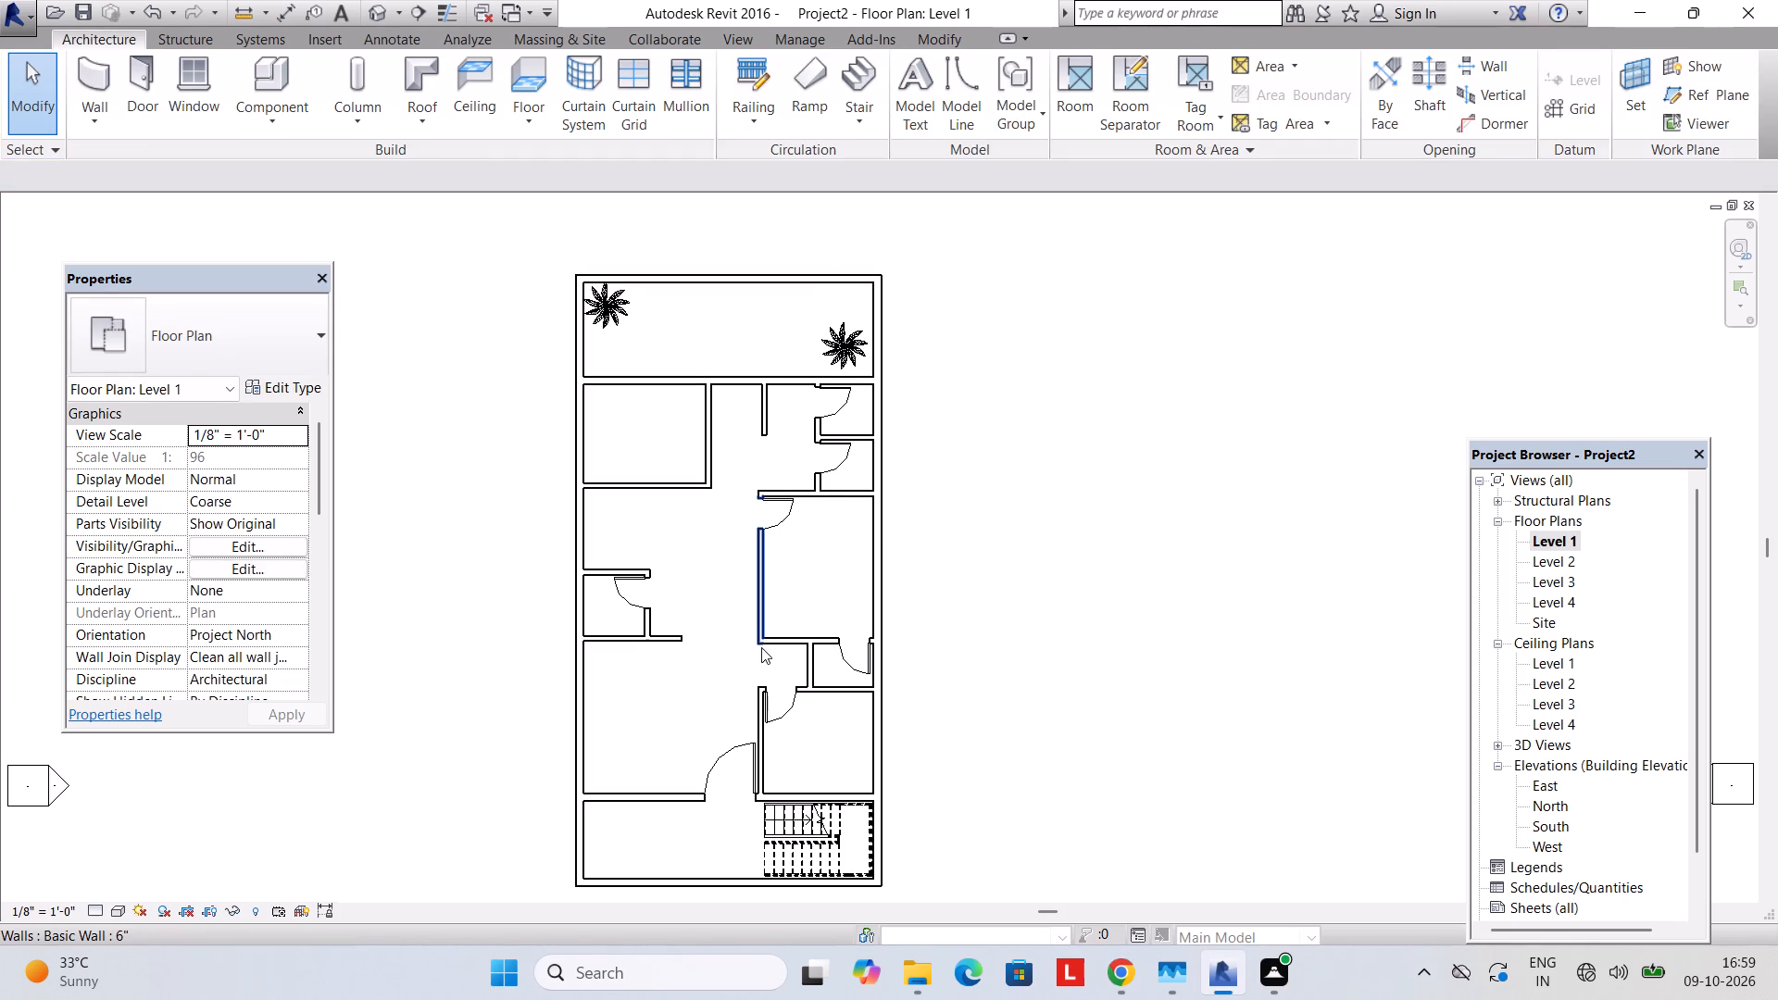
Open the default 3D view and examine the house and the floor slab's edge from the front.
middle_click_drag(761, 647, 808, 572)
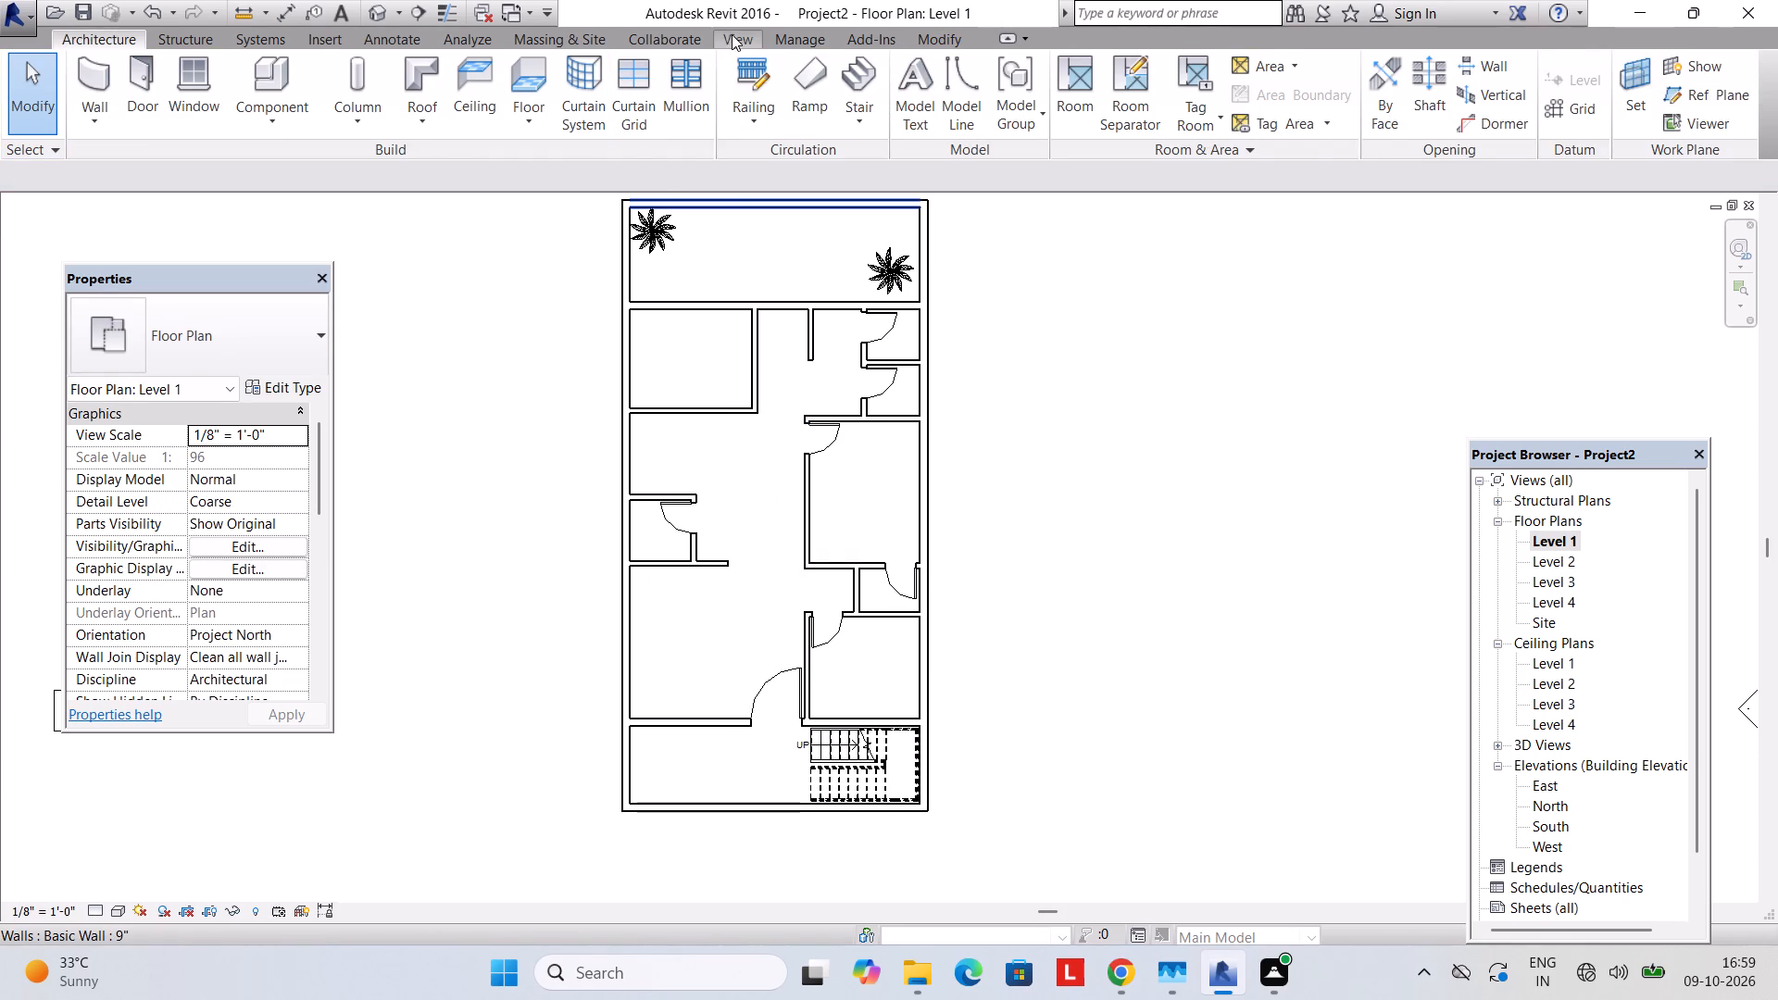
left_click(732, 34)
left_click(652, 119)
left_click(717, 172)
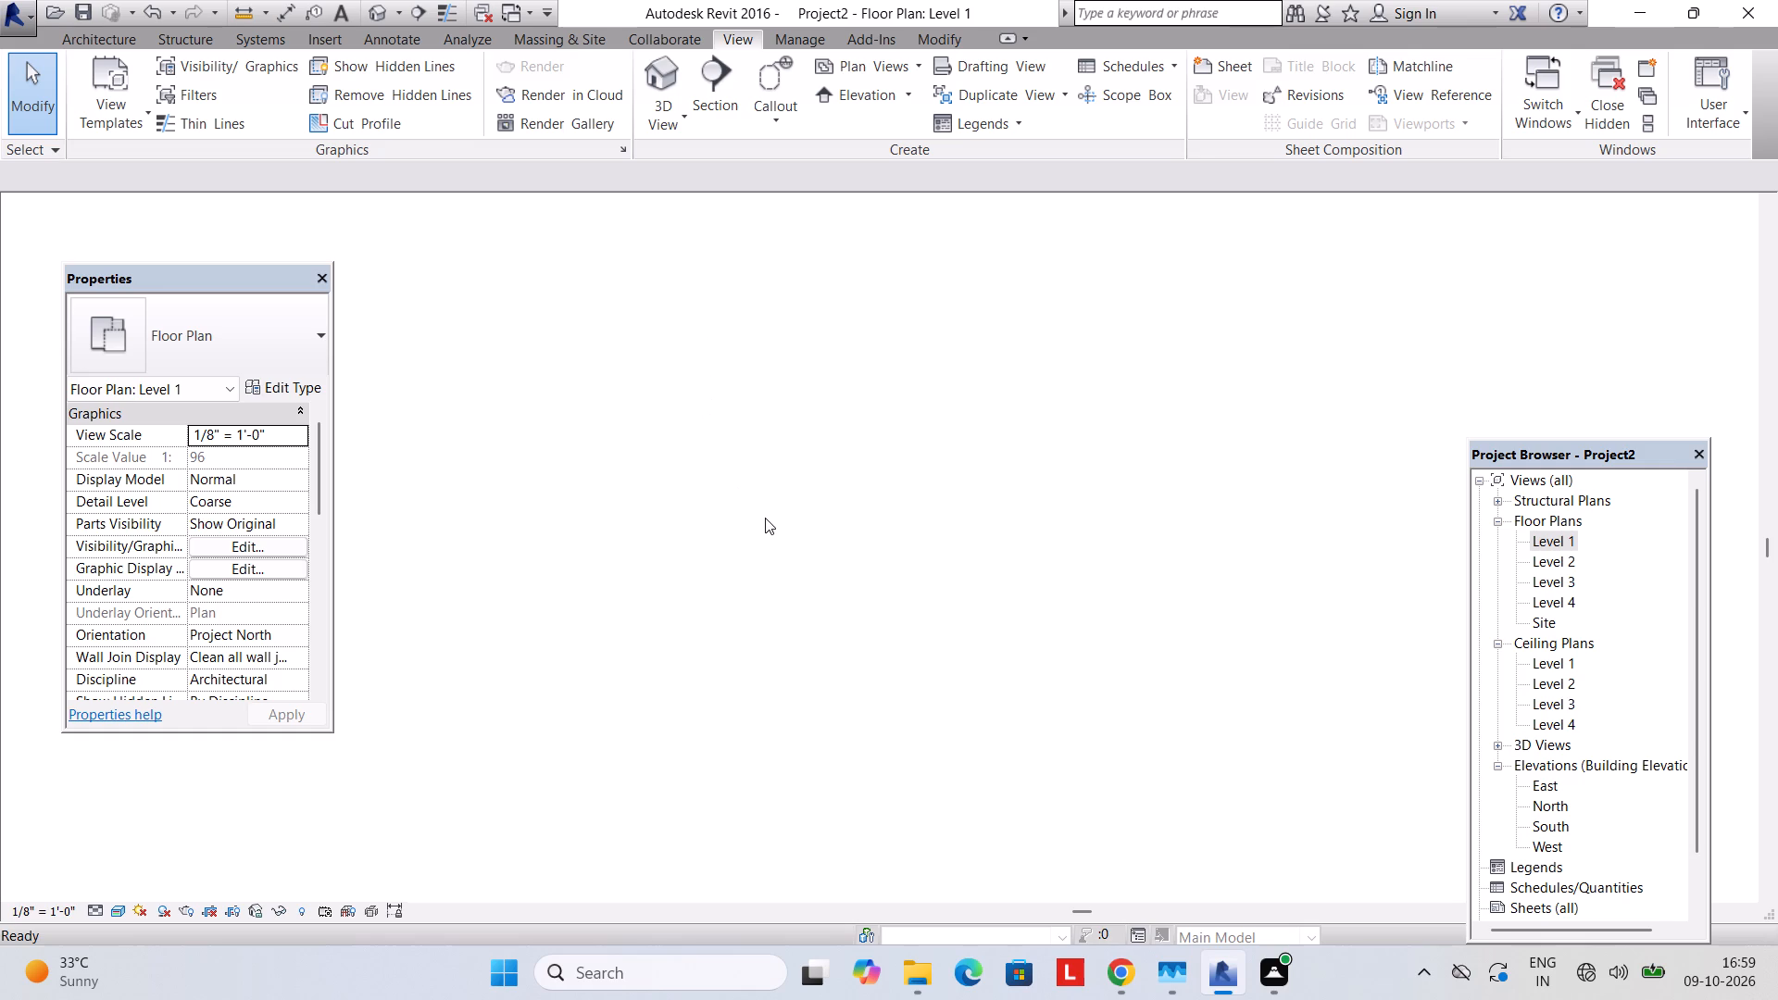
scroll(774, 526, "down", 3)
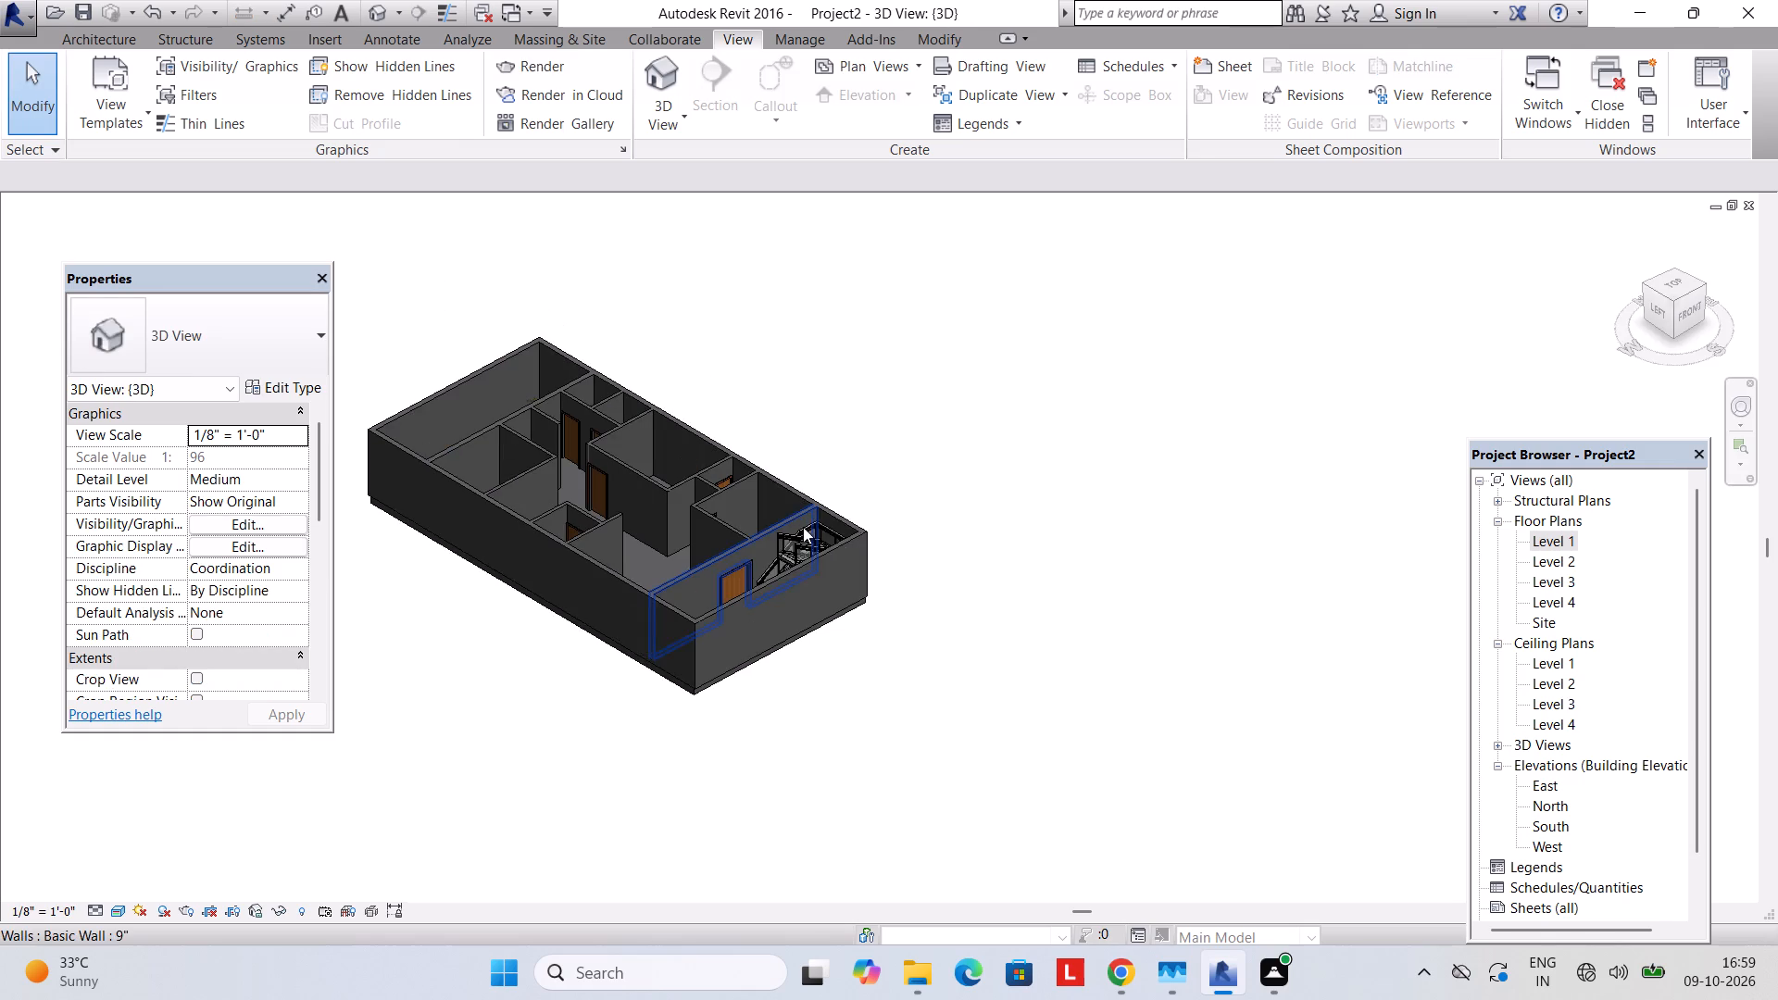
middle_click_drag(803, 528, 619, 600)
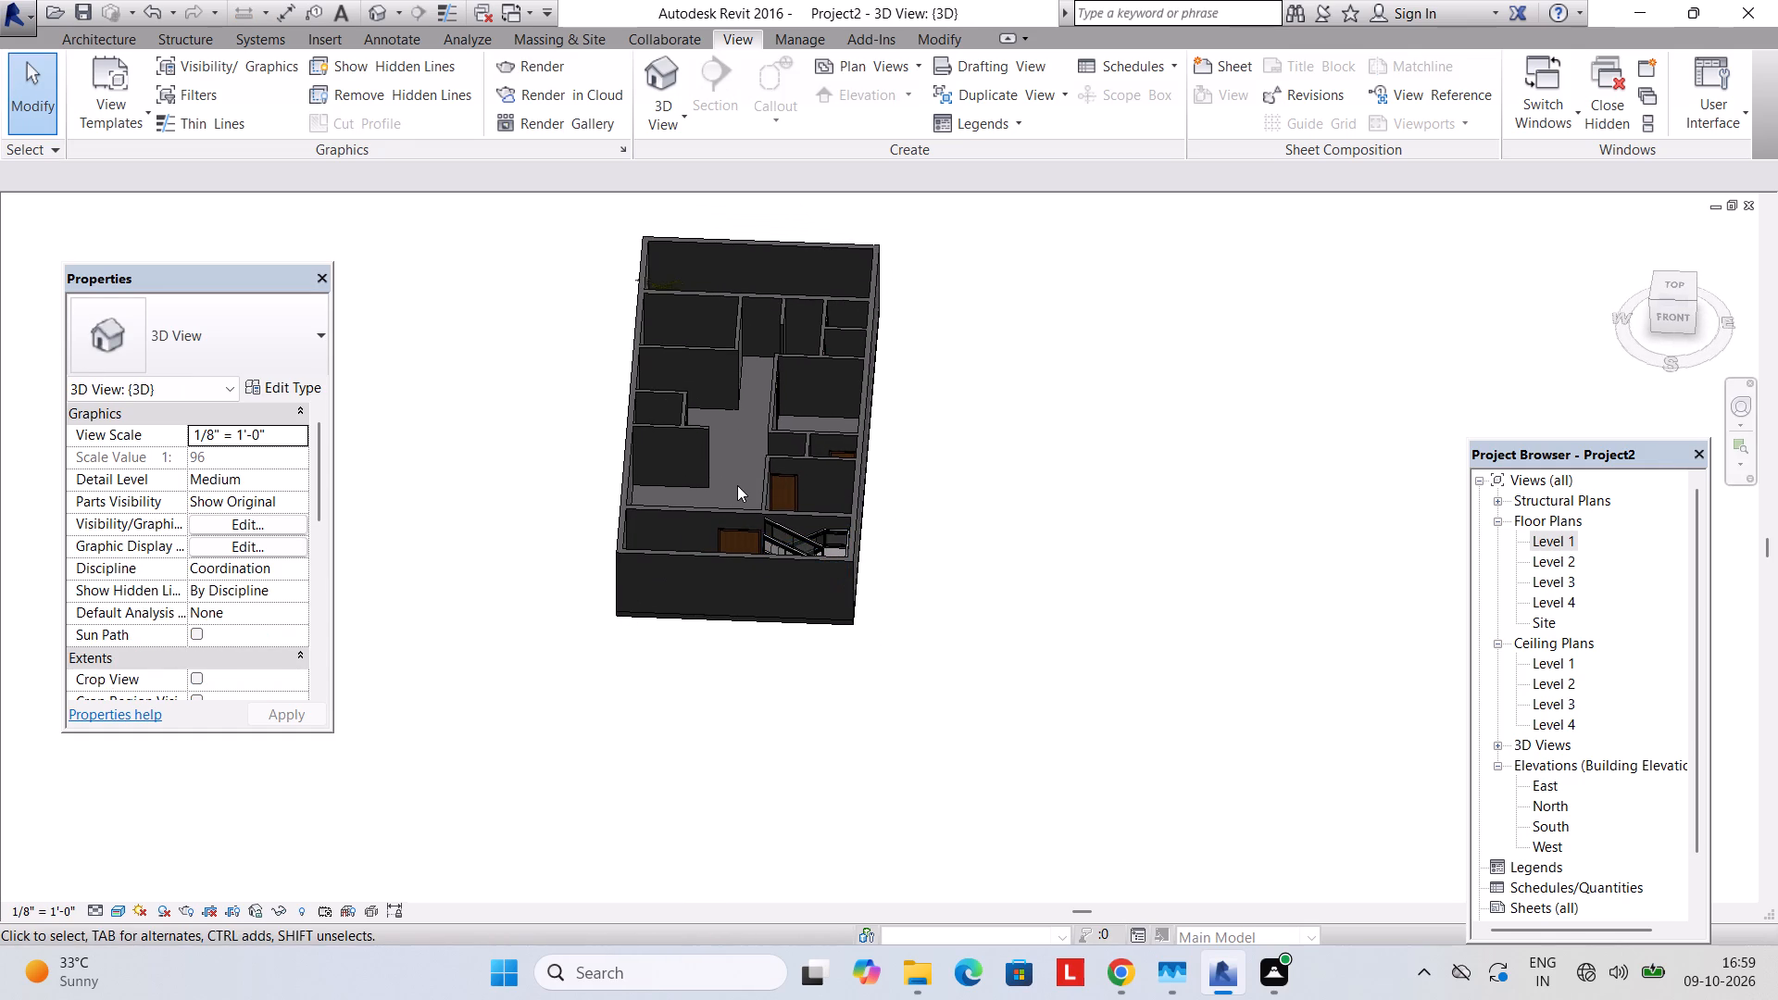
middle_click_drag(750, 550, 779, 331, "shift")
middle_click_drag(759, 681, 754, 507, "shift")
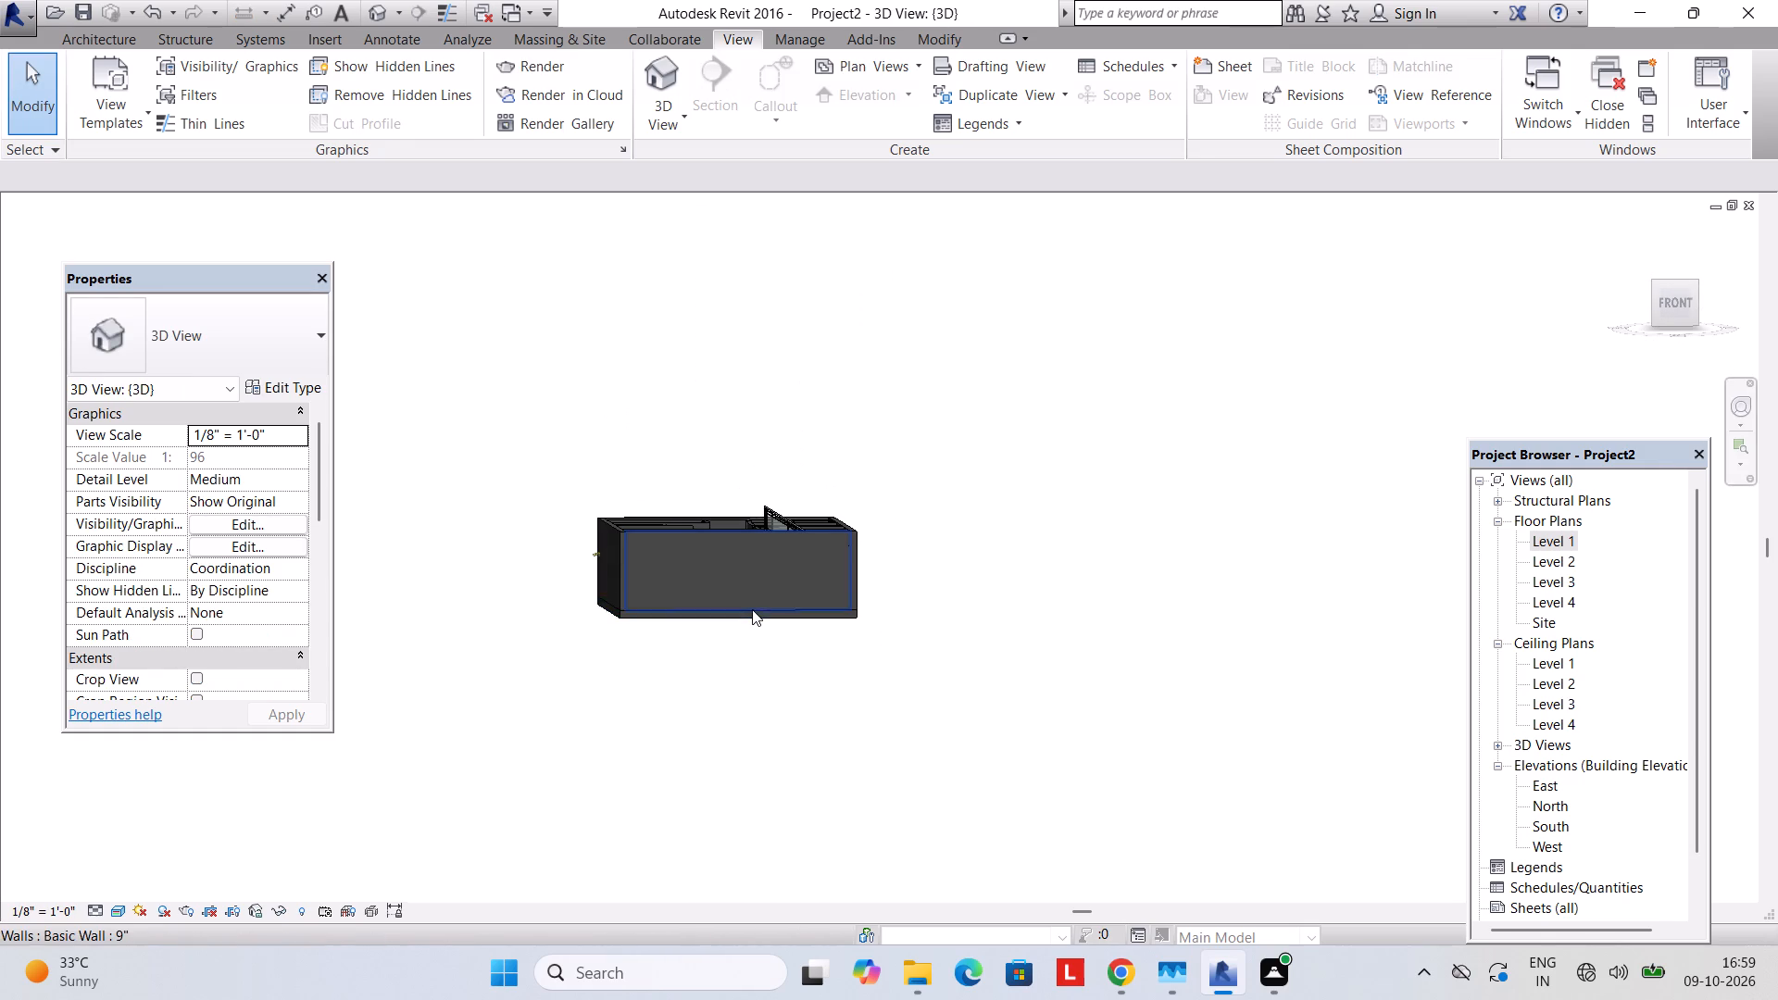
Duplicate the floor slab's type as 6" and set its structure layer thickness to 6".
left_click(752, 617)
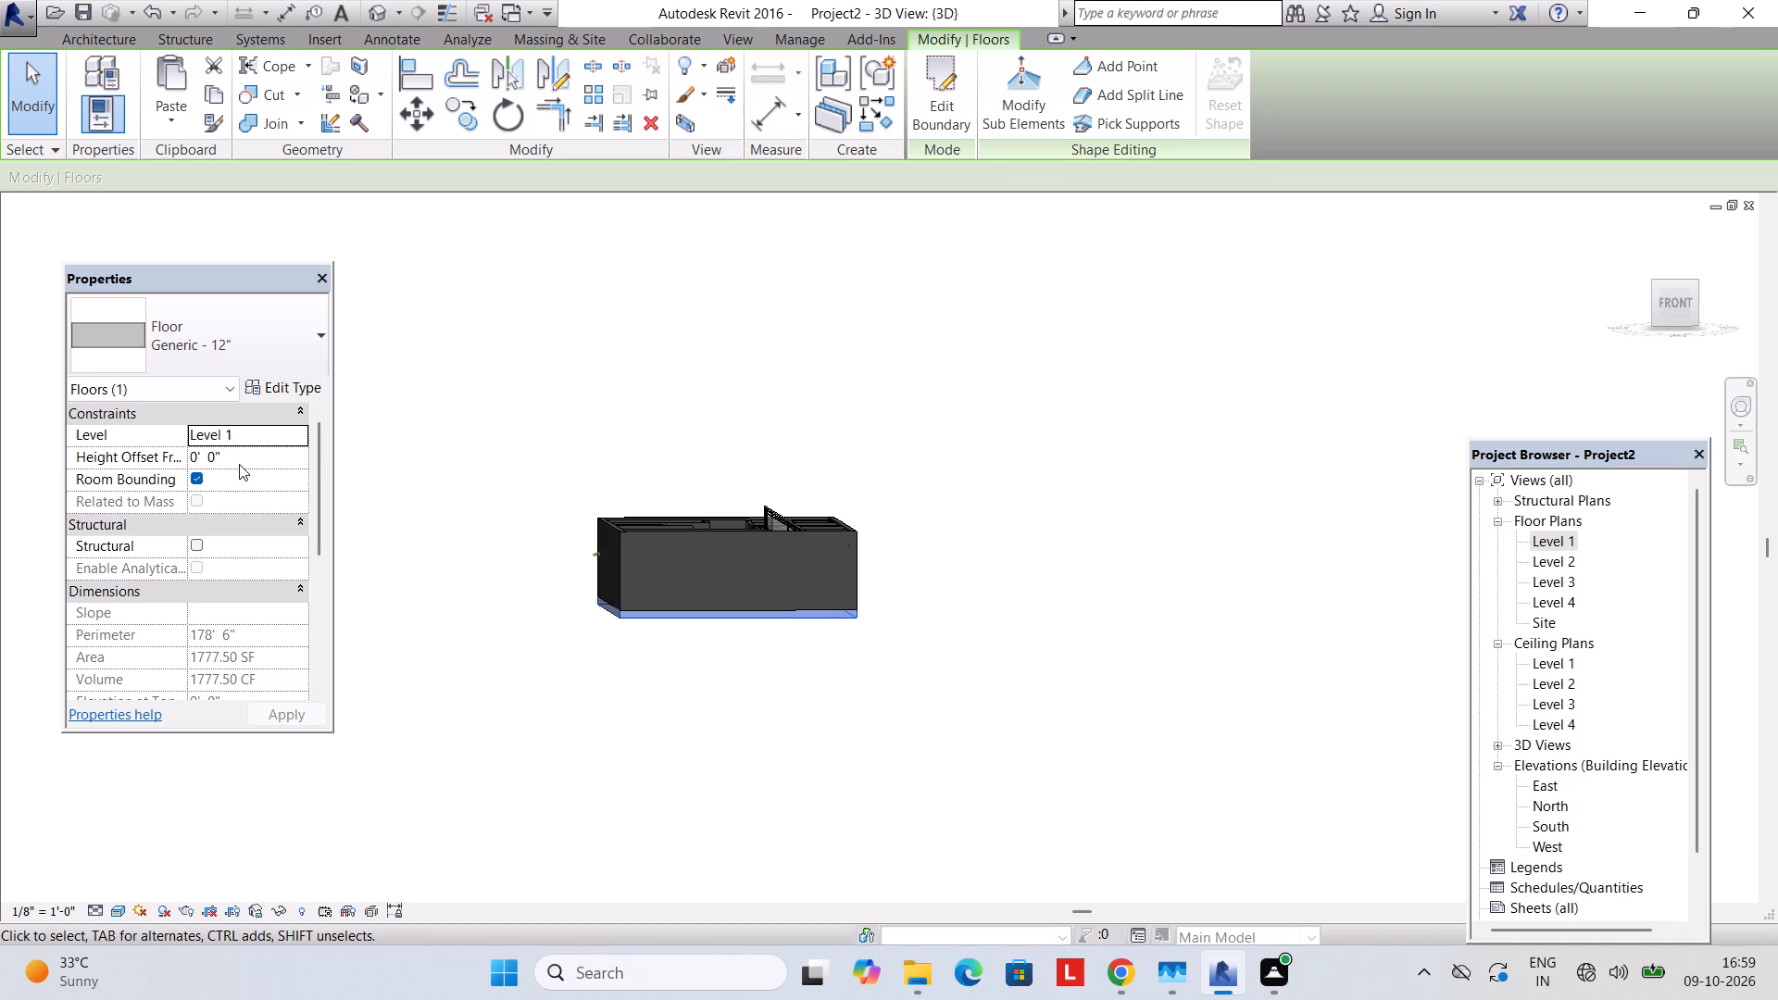
left_click(238, 458)
left_click(265, 358)
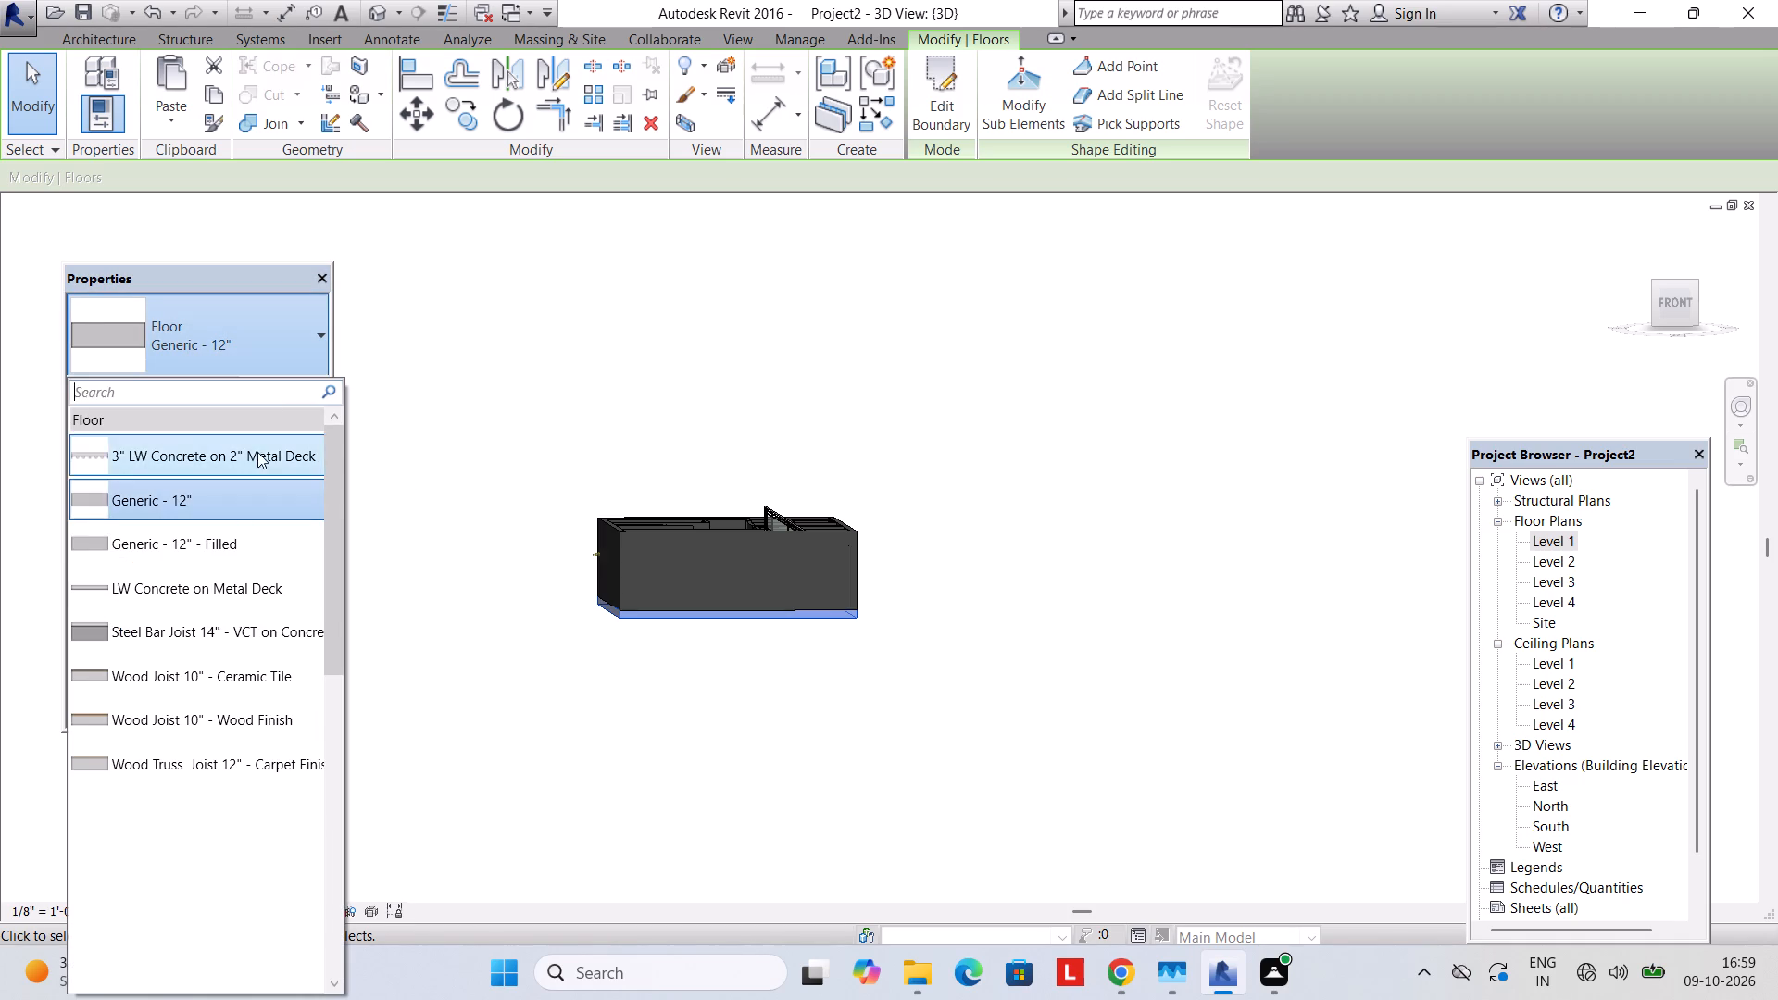
key("Escape")
left_click(294, 389)
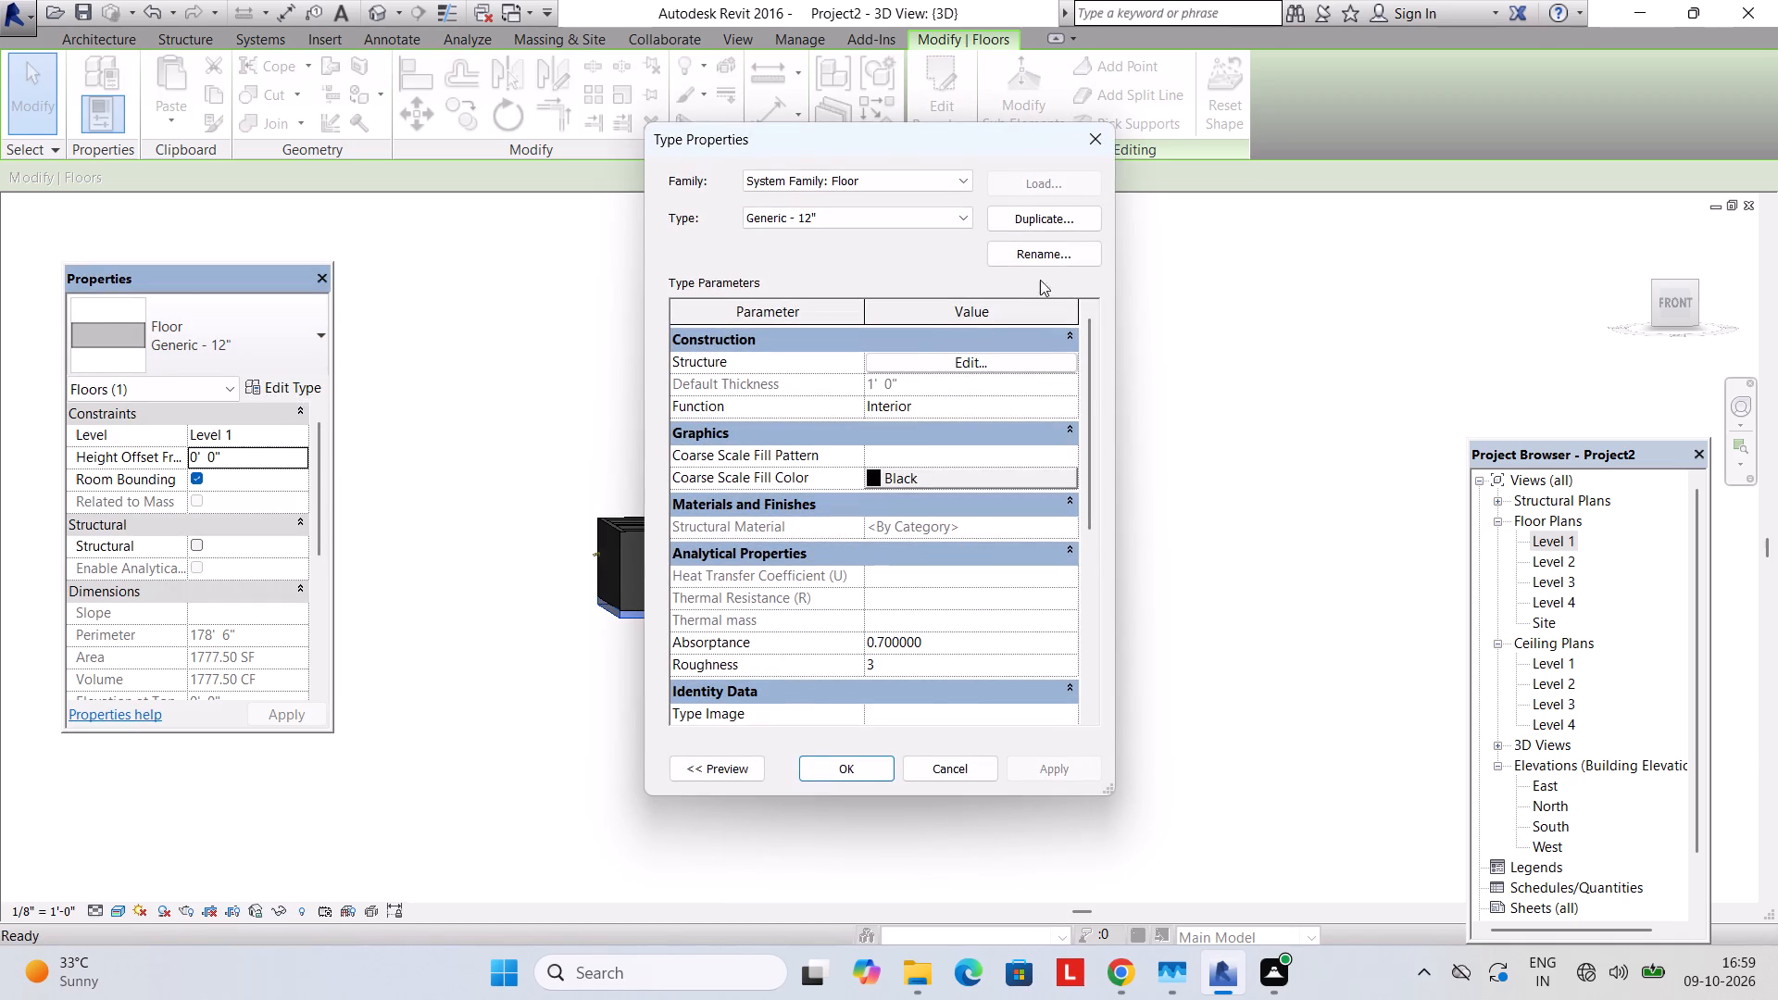
left_click(1054, 223)
type("6\"")
key("Return")
left_click(996, 365)
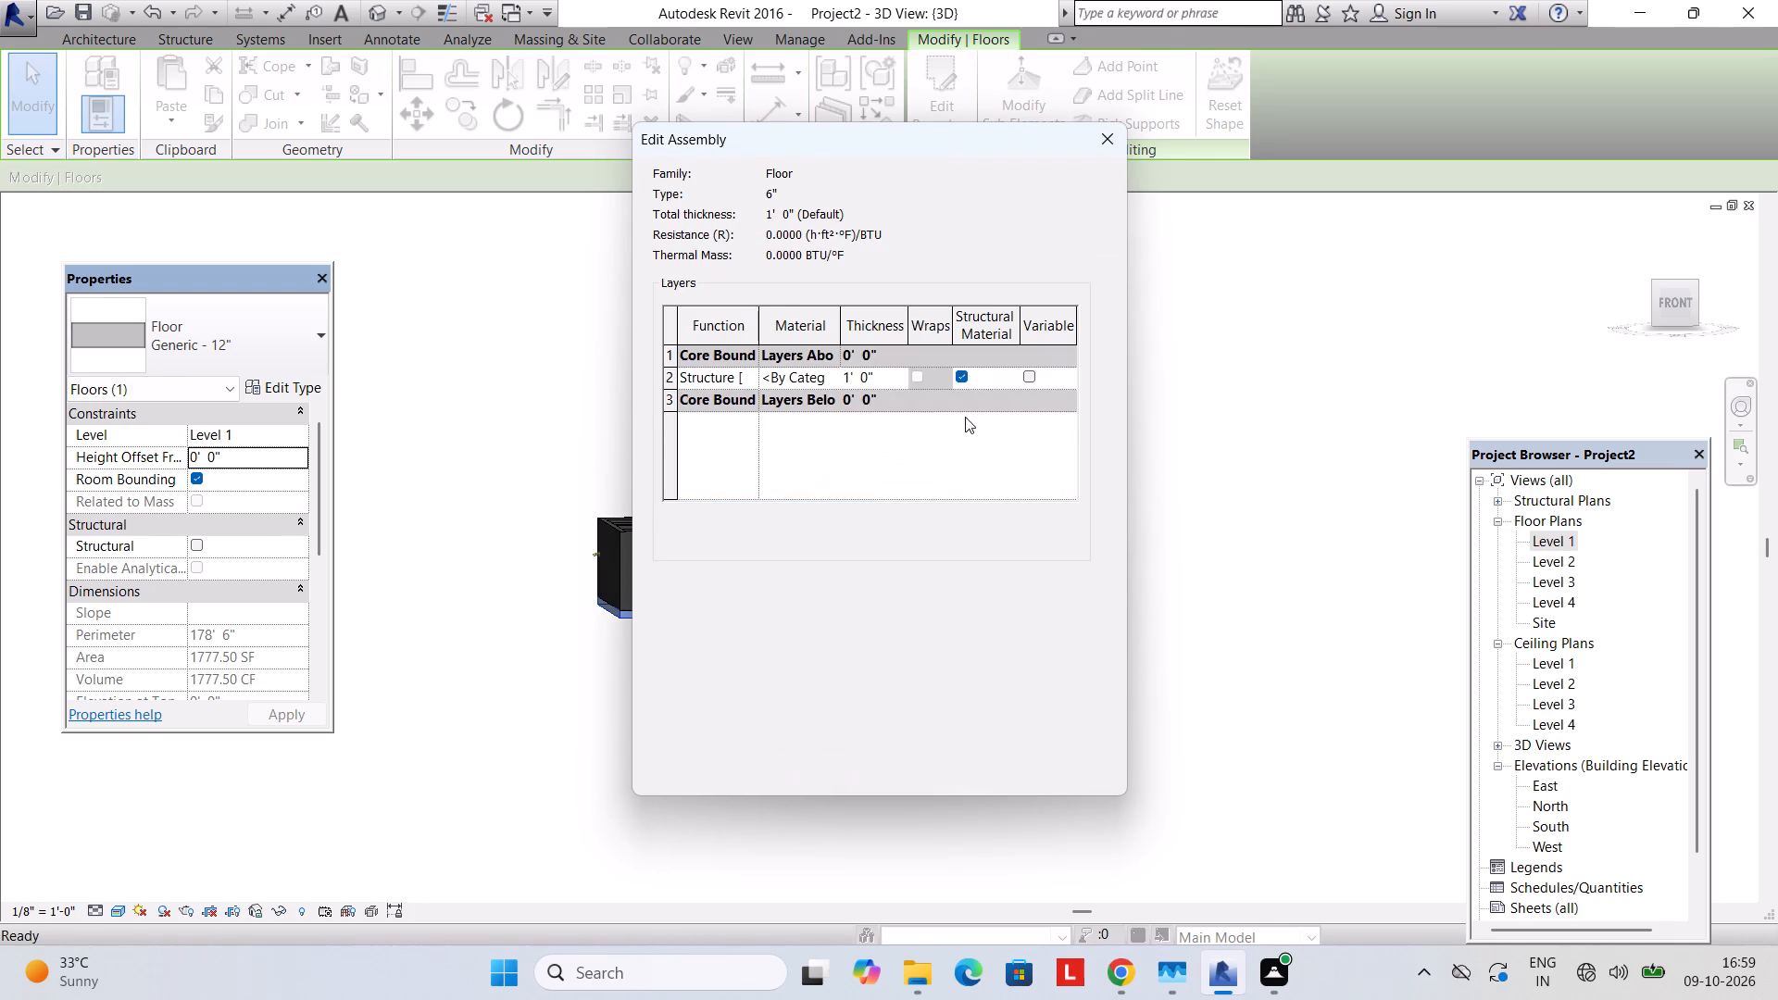
left_click(897, 372)
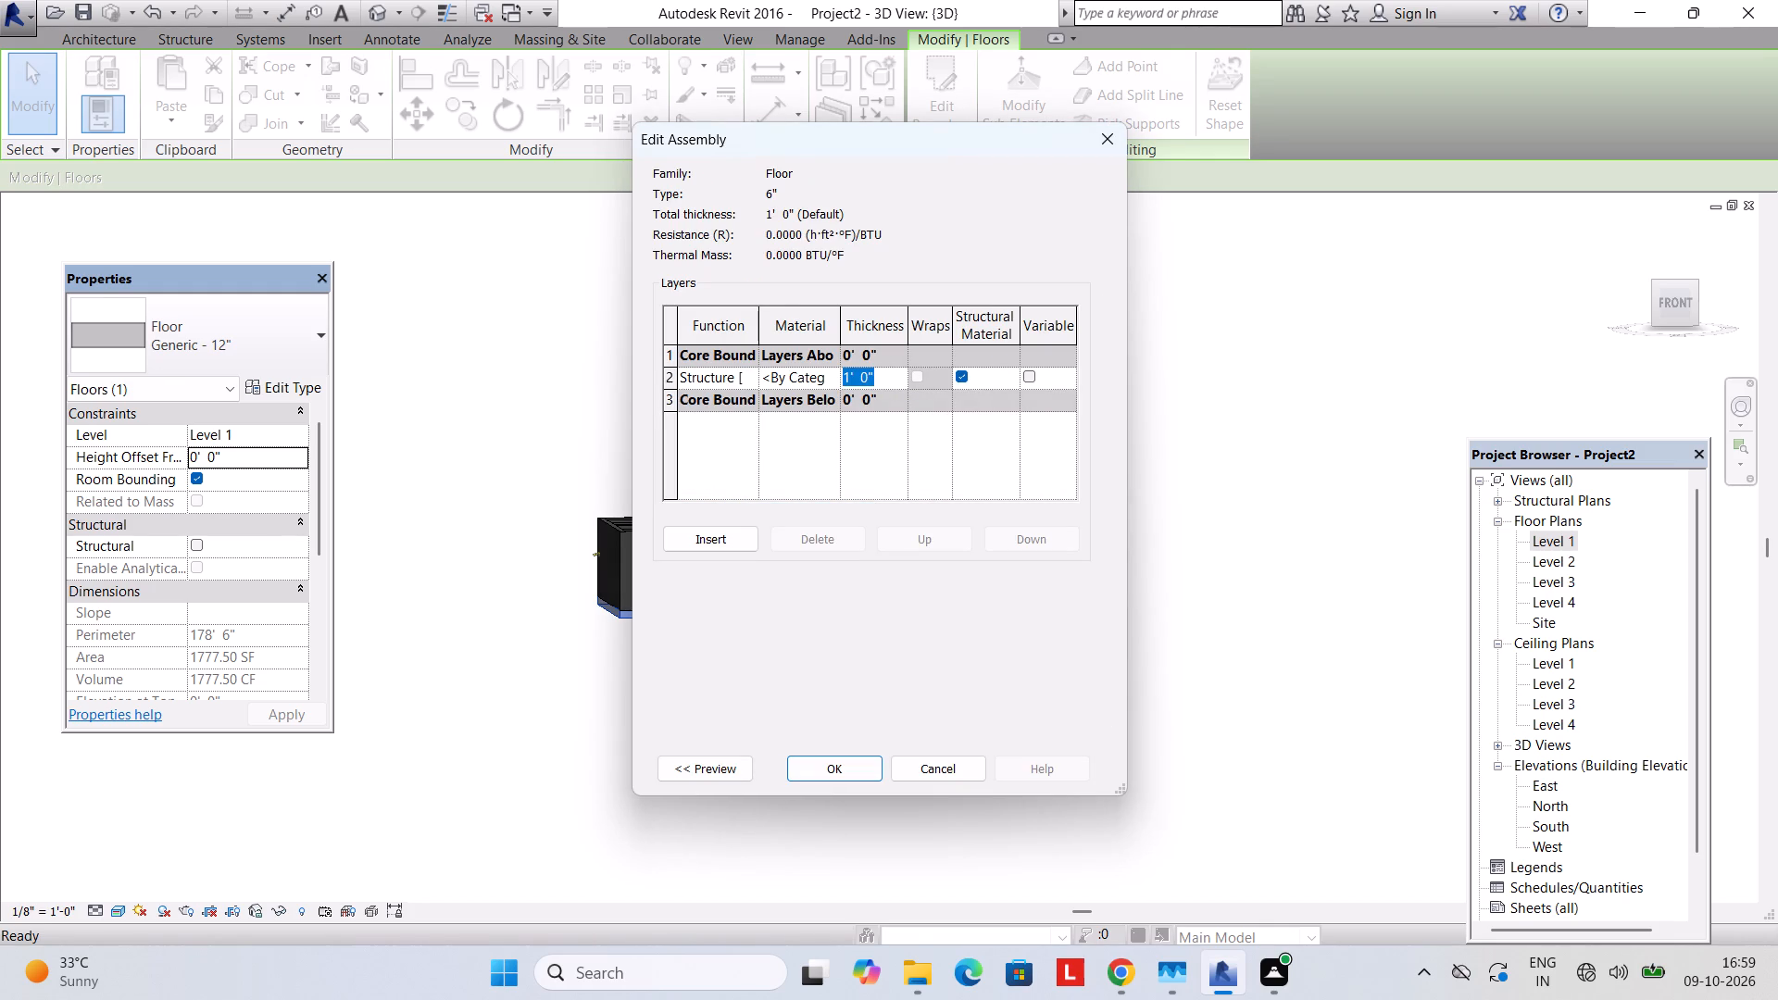
type("6\"")
key("Return")
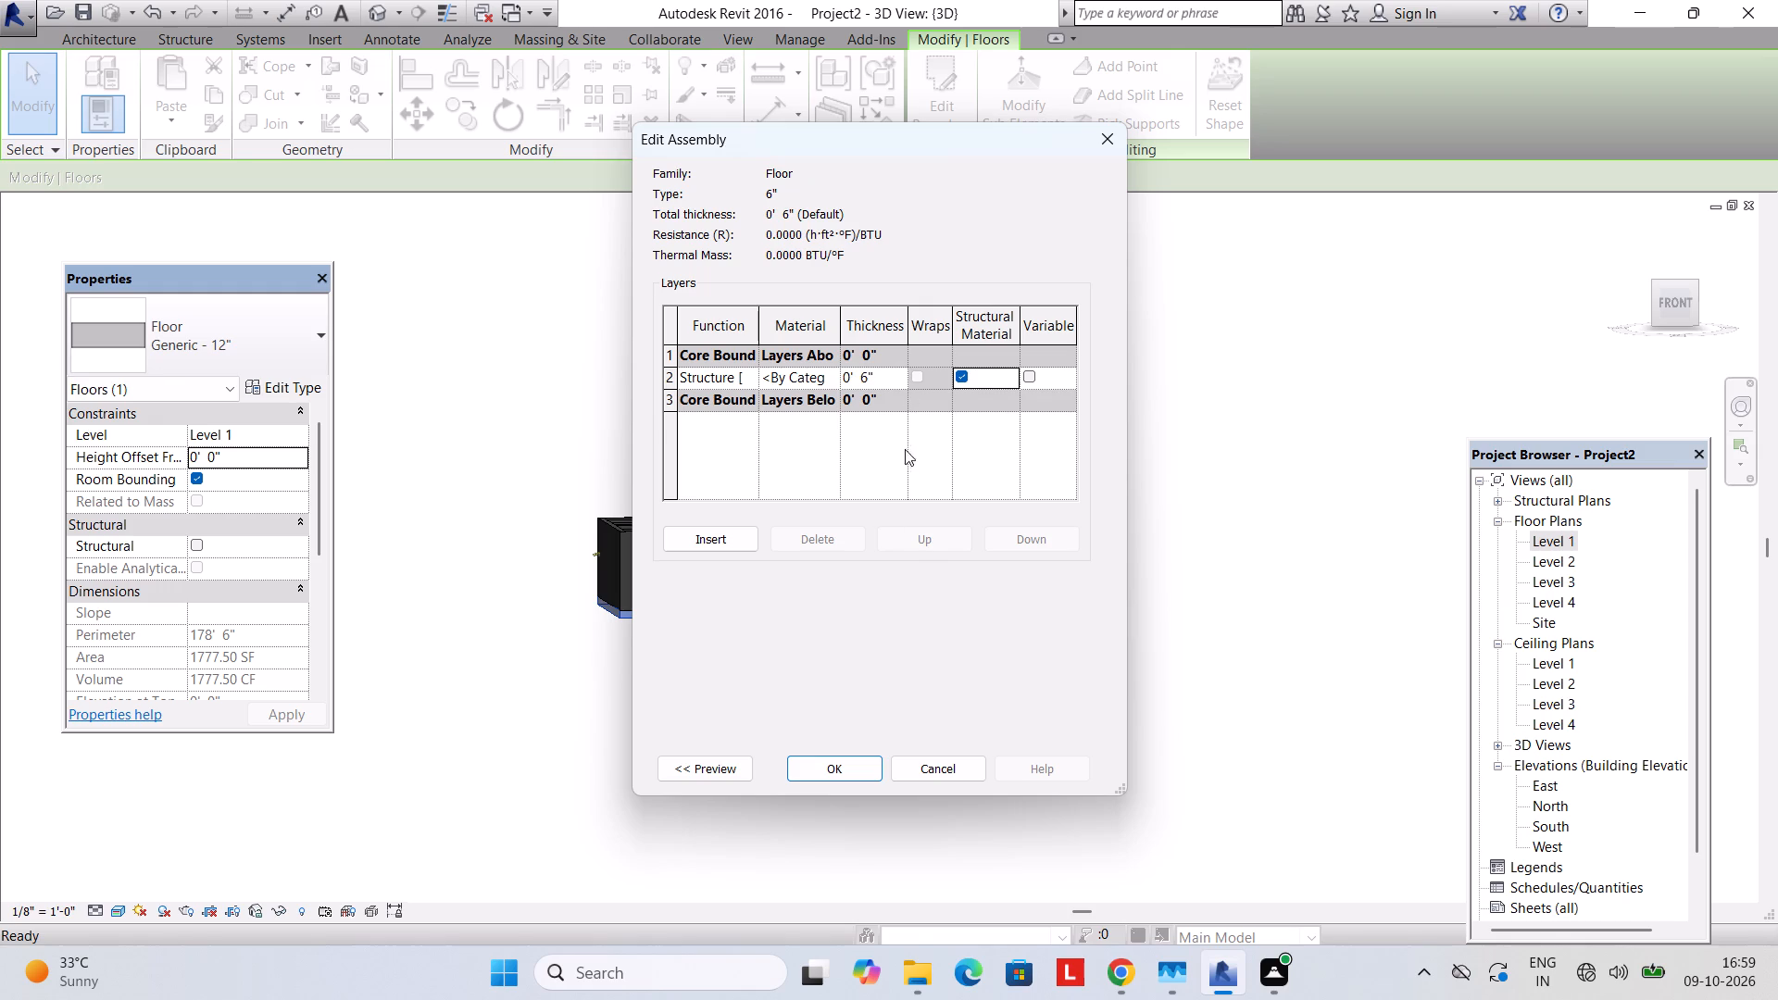
left_click(858, 773)
left_click(851, 766)
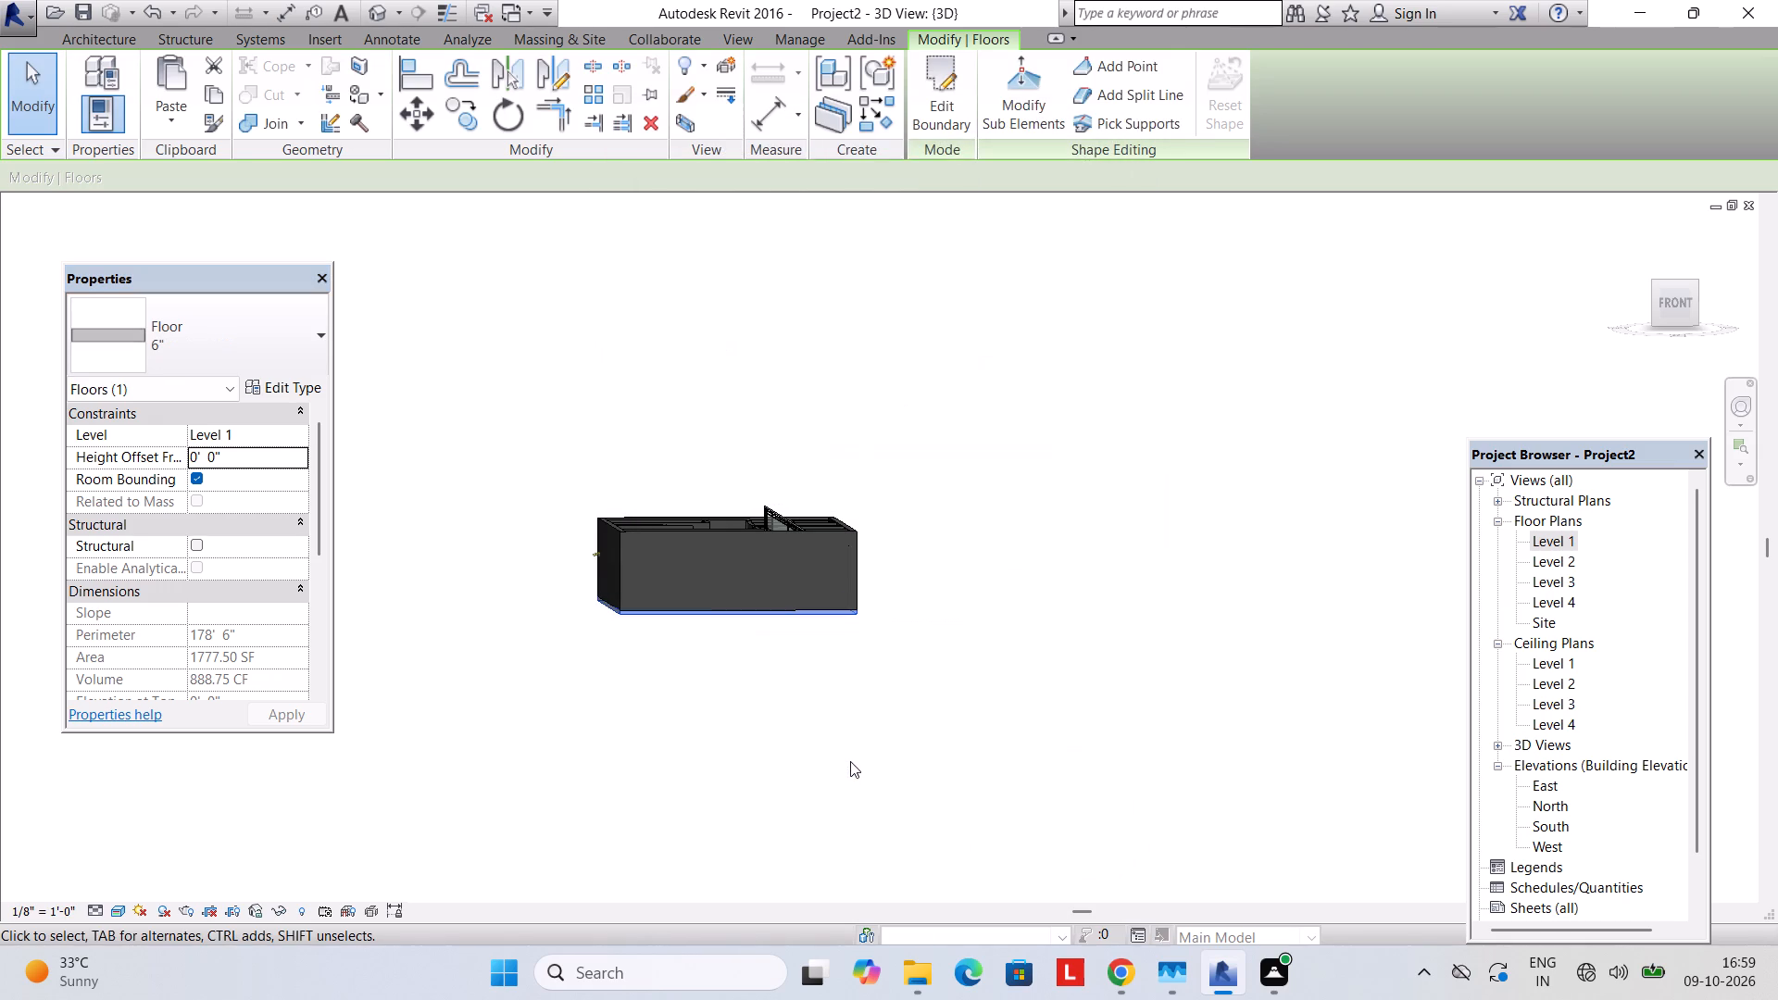
key("Escape")
Examine the house in 3D from above, looking over the floor slab, interior partitions, doors and stair.
key("grave")
middle_click_drag(812, 644, 805, 731, "shift")
scroll(808, 658, "down", 1, "shift")
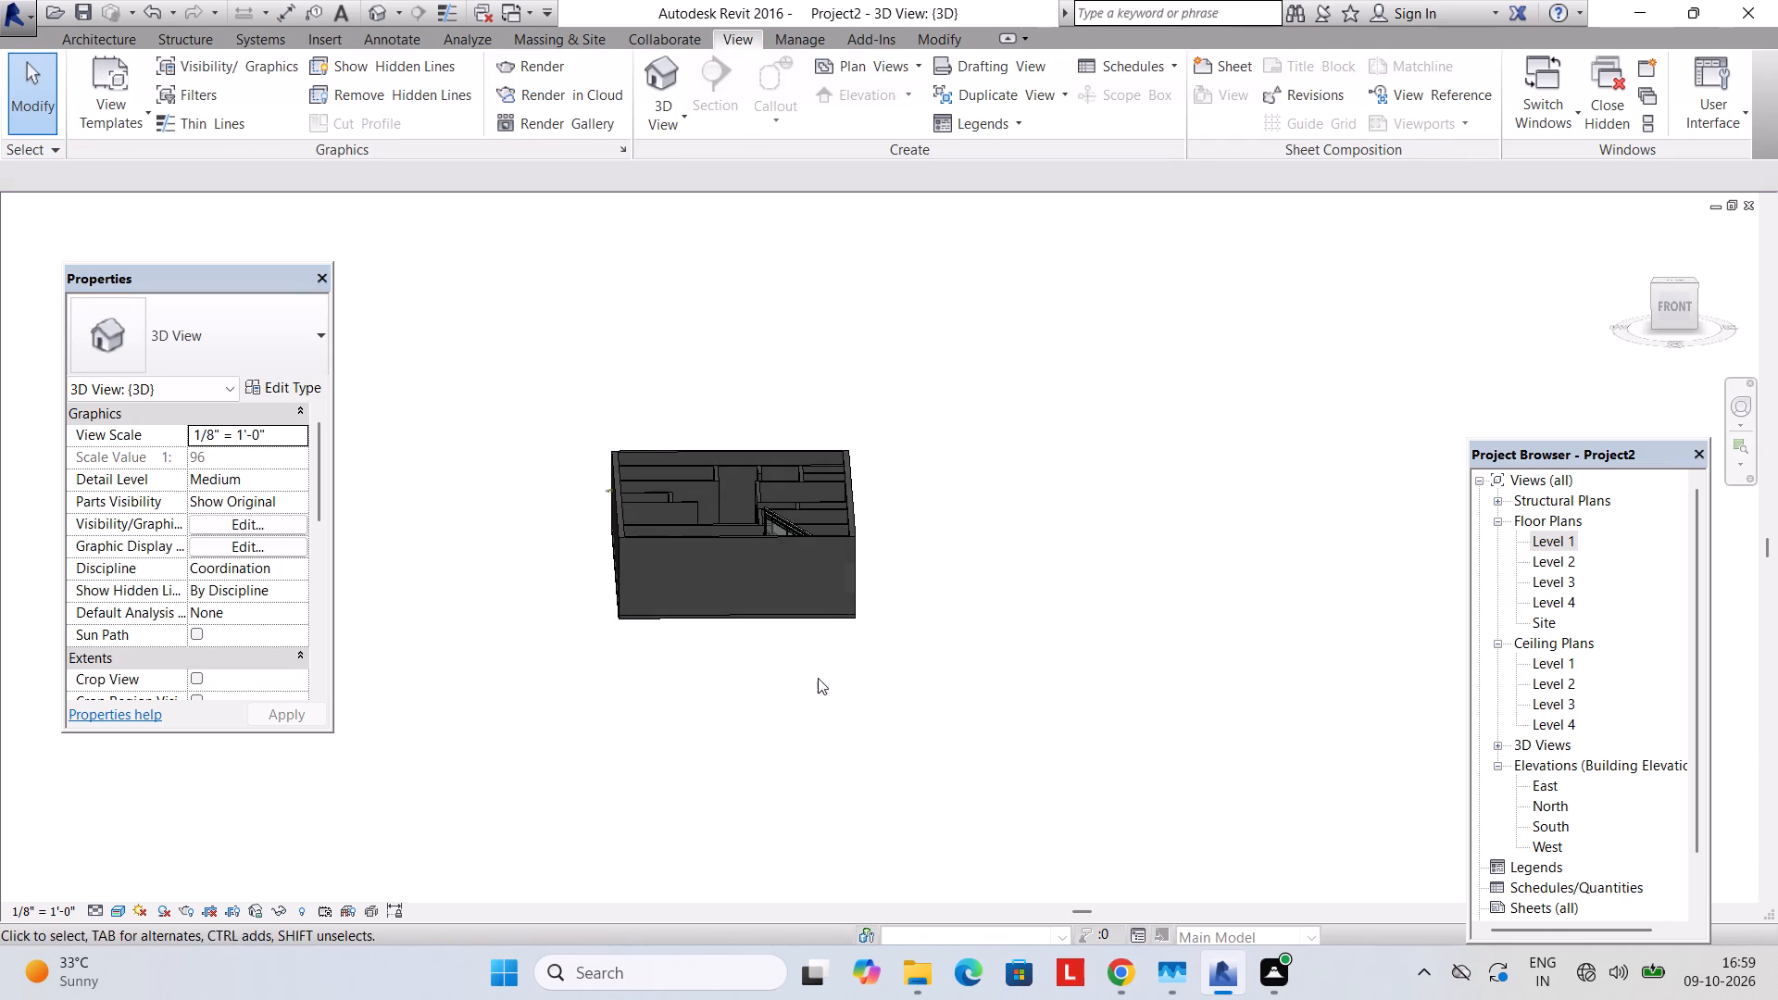
middle_click_drag(819, 675, 818, 805, "shift")
middle_click_drag(774, 639, 779, 751, "shift")
middle_click_drag(769, 476, 768, 604, "shift")
middle_click_drag(754, 518, 751, 588, "shift")
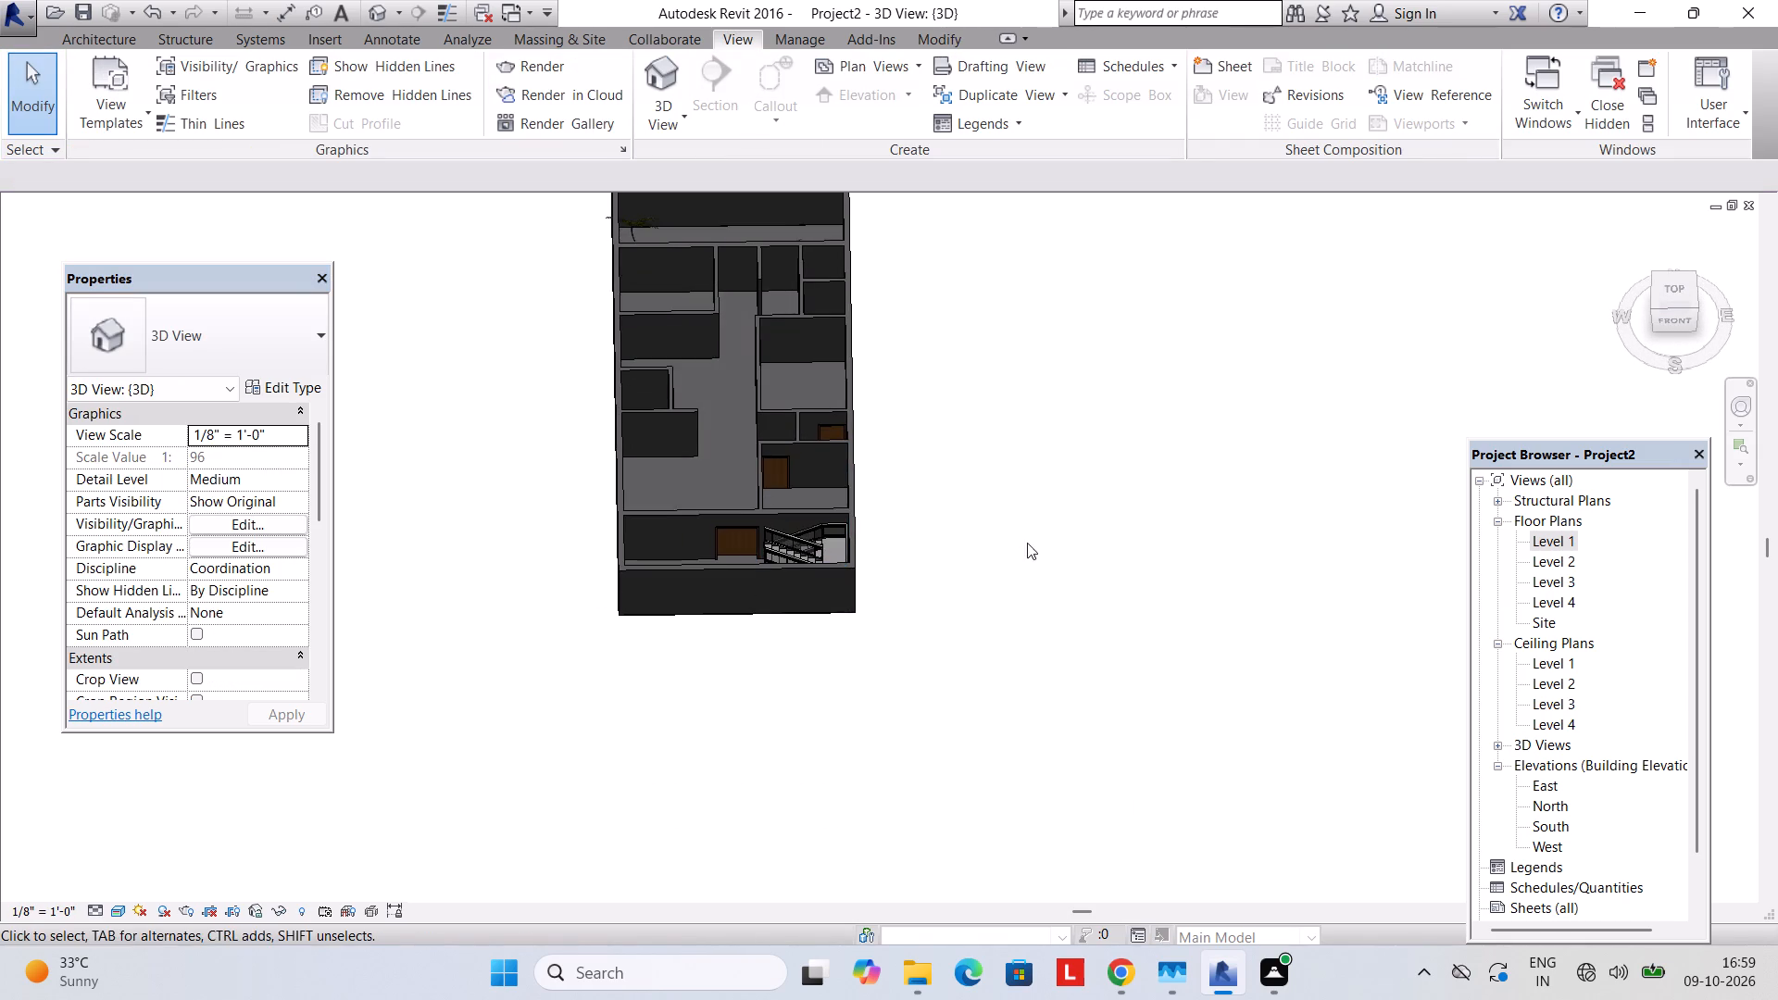
middle_click_drag(1035, 528, 1103, 646)
scroll(1036, 615, "down", 1)
middle_click_drag(1046, 614, 1163, 608)
middle_click_drag(938, 578, 933, 728, "shift")
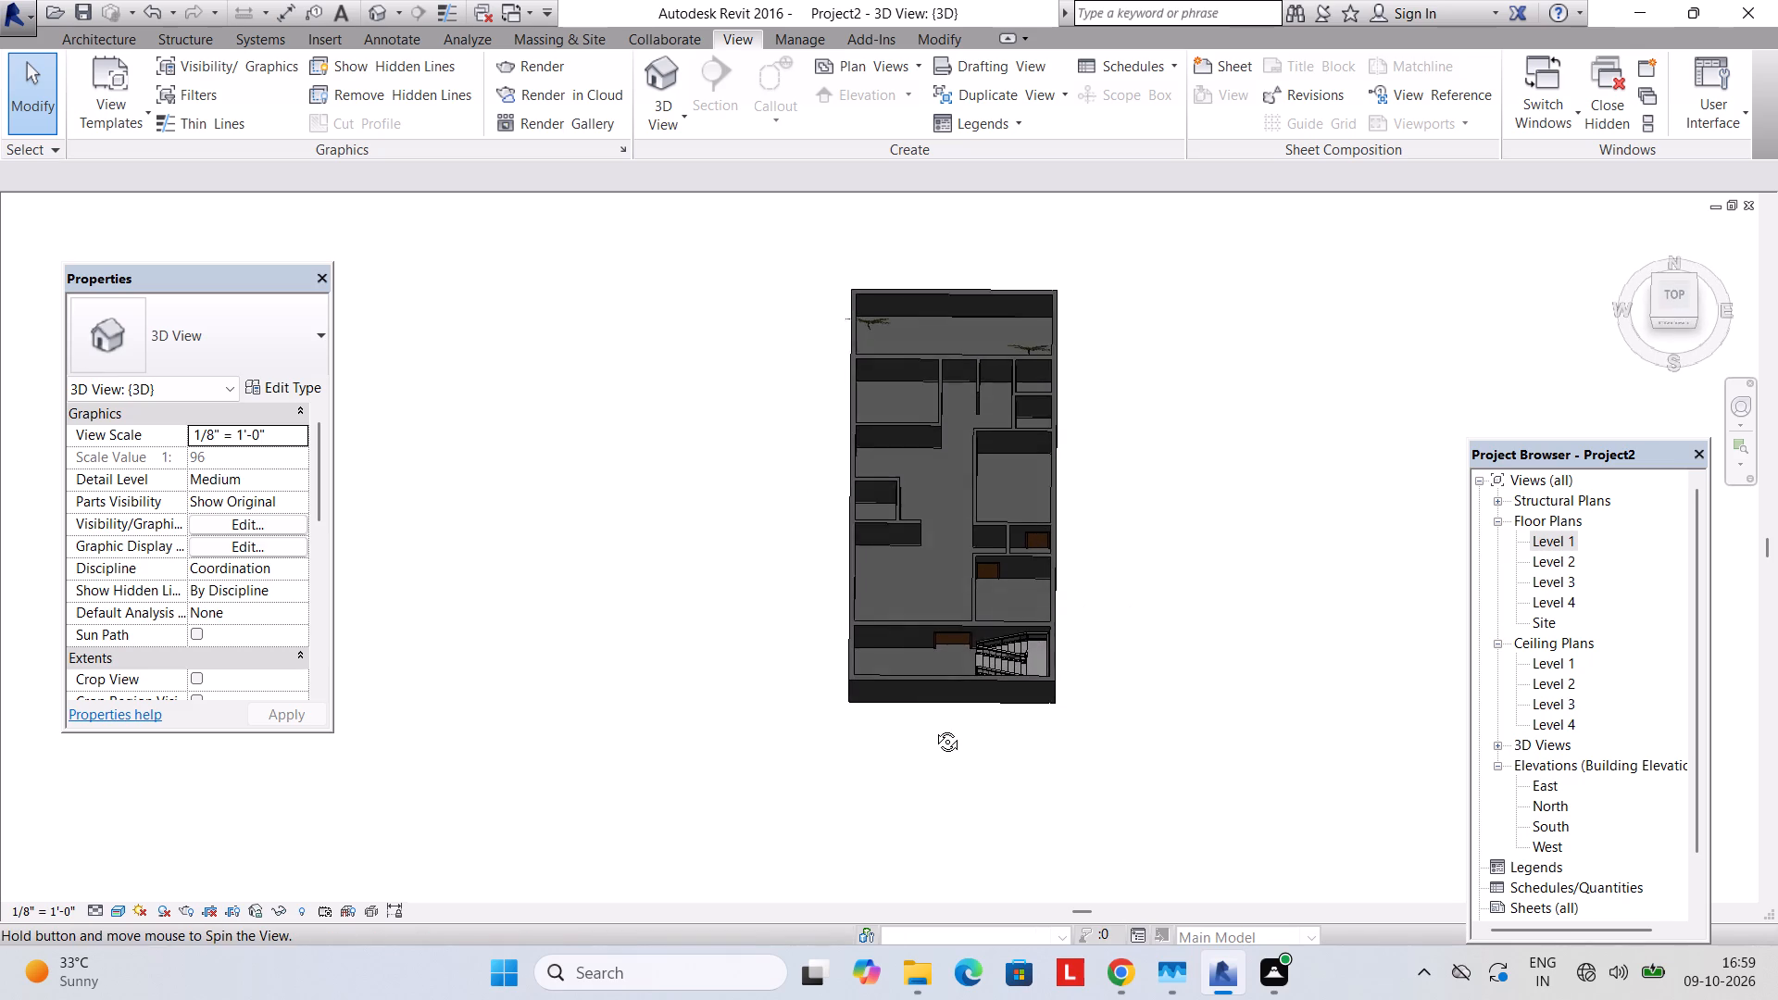
middle_click_drag(933, 728, 933, 718, "shift")
middle_click_drag(922, 441, 930, 615, "shift")
middle_click_drag(919, 428, 933, 487)
scroll(933, 488, "down", 1)
middle_click_drag(937, 498, 920, 360, "shift")
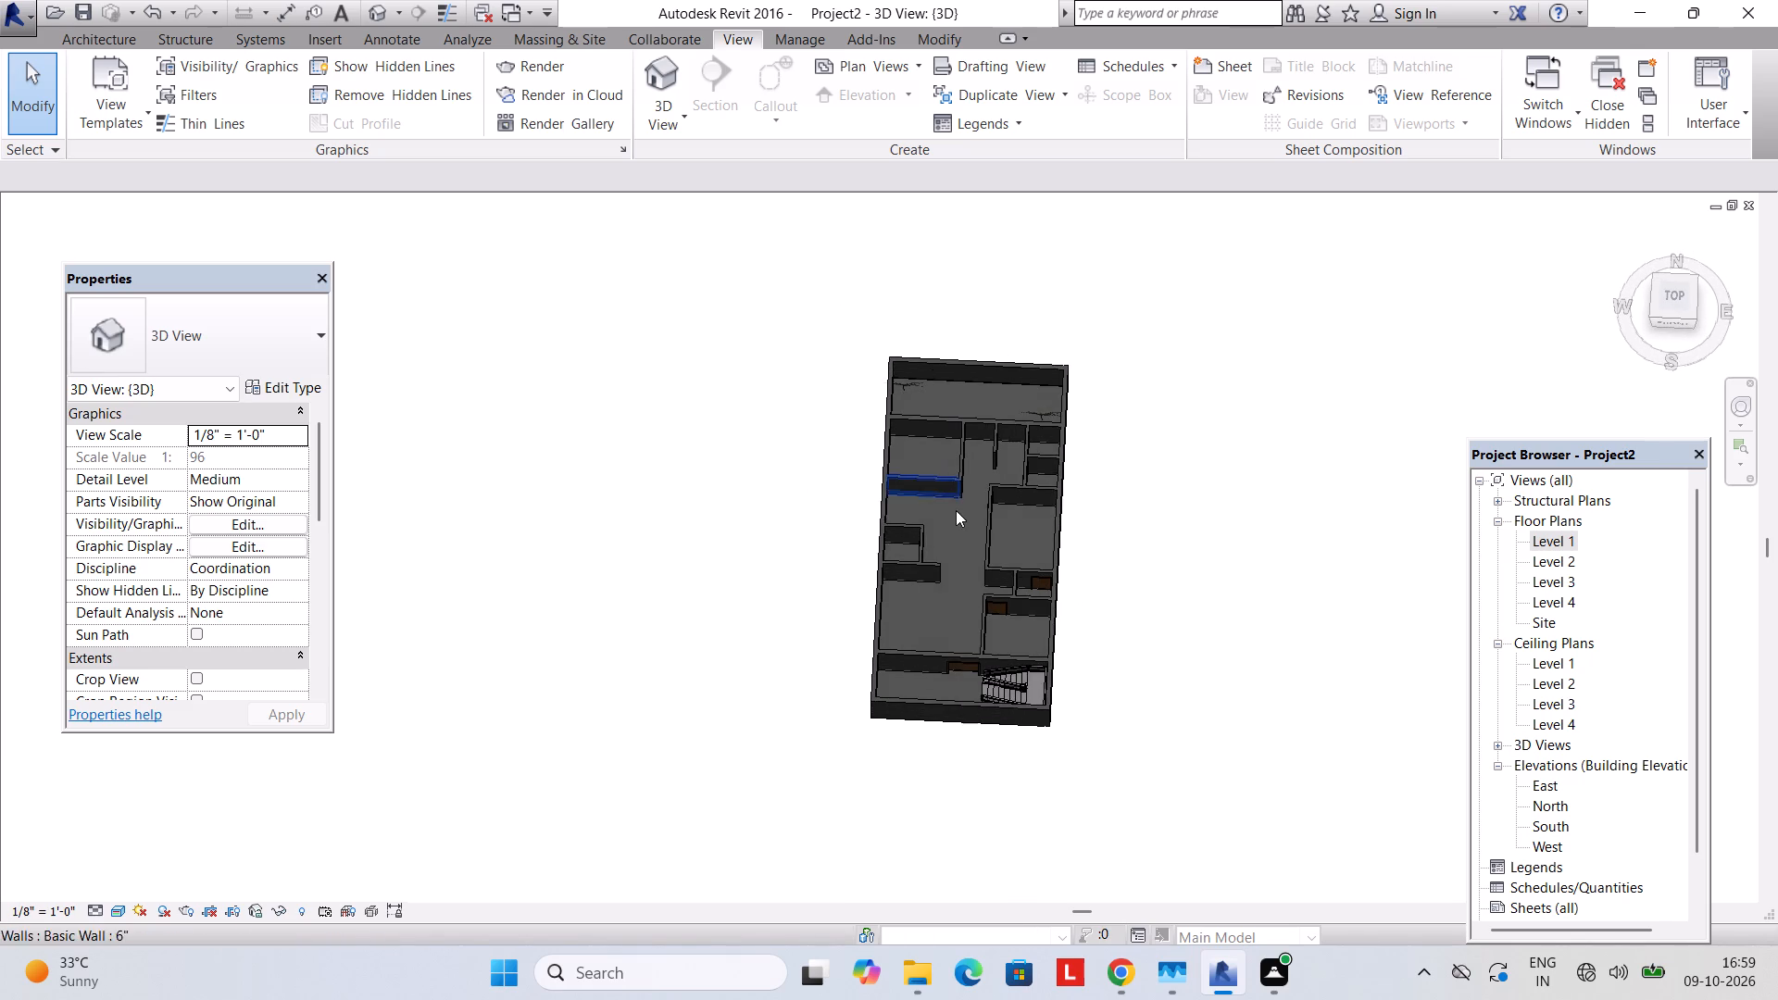
middle_click_drag(953, 507, 1074, 531)
Delete the two Australian tree ferns from the open area at the north end of the house.
scroll(1094, 497, "up", 10)
left_click(1309, 399)
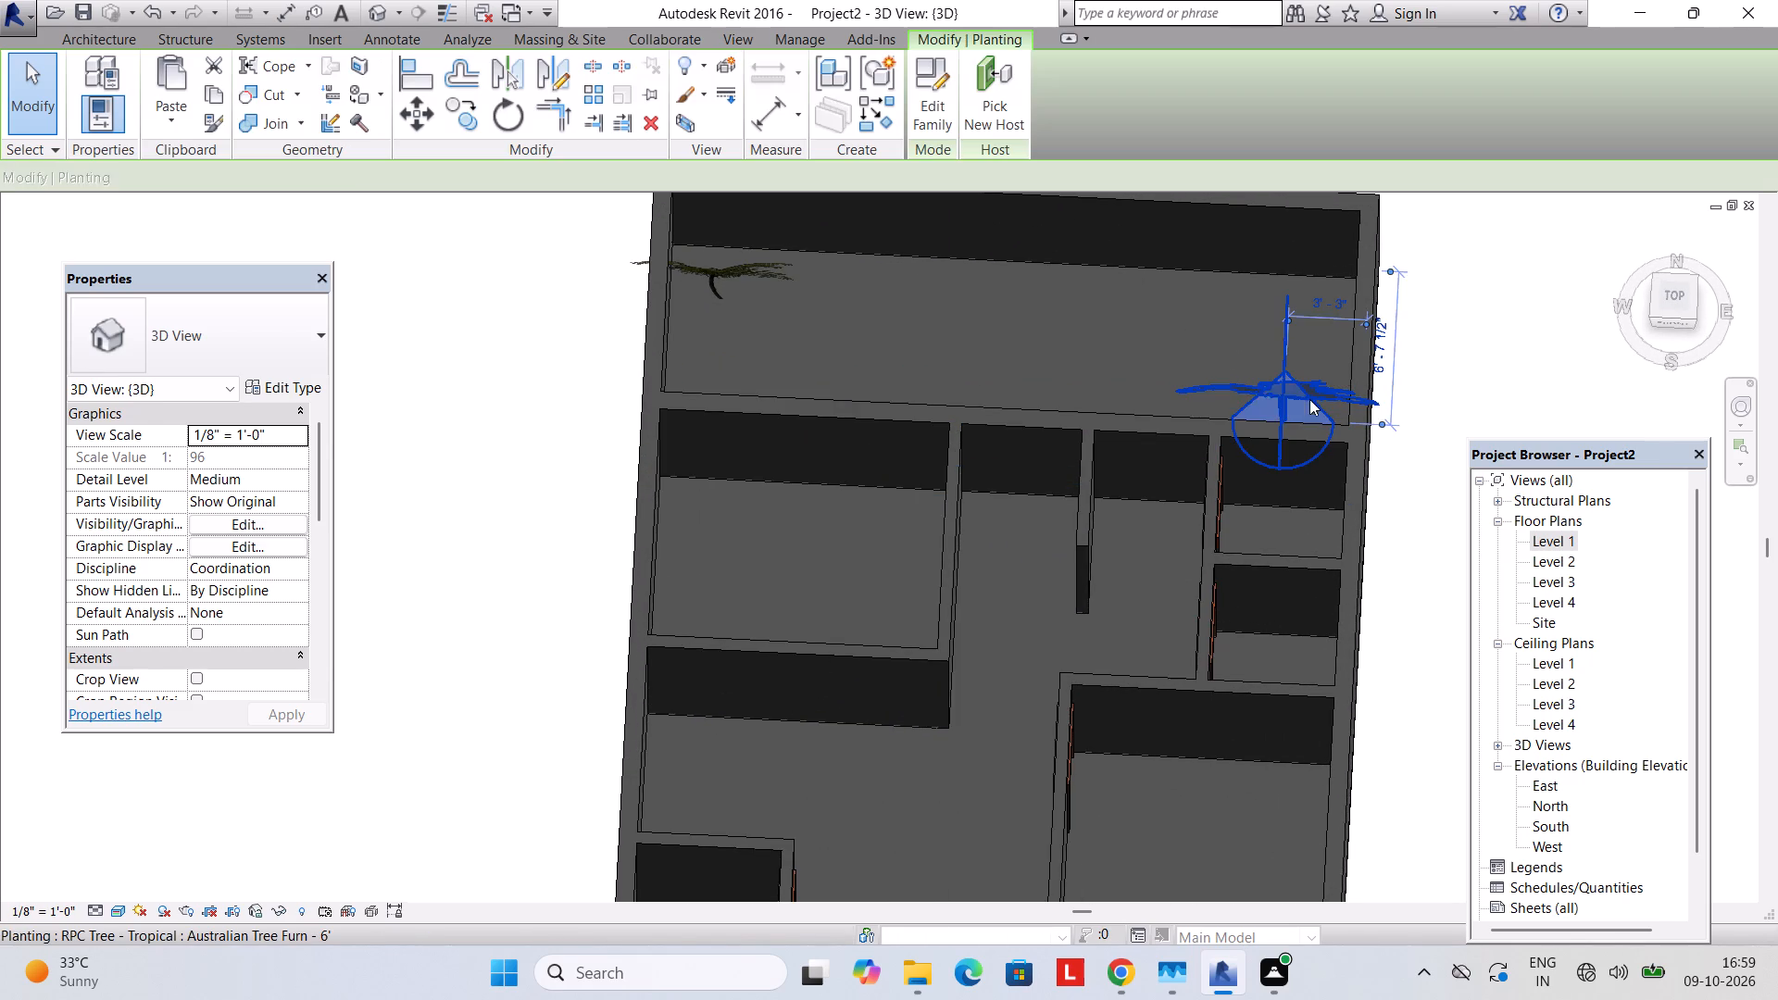
middle_click_drag(988, 502, 981, 297)
left_click(715, 277)
key("Delete")
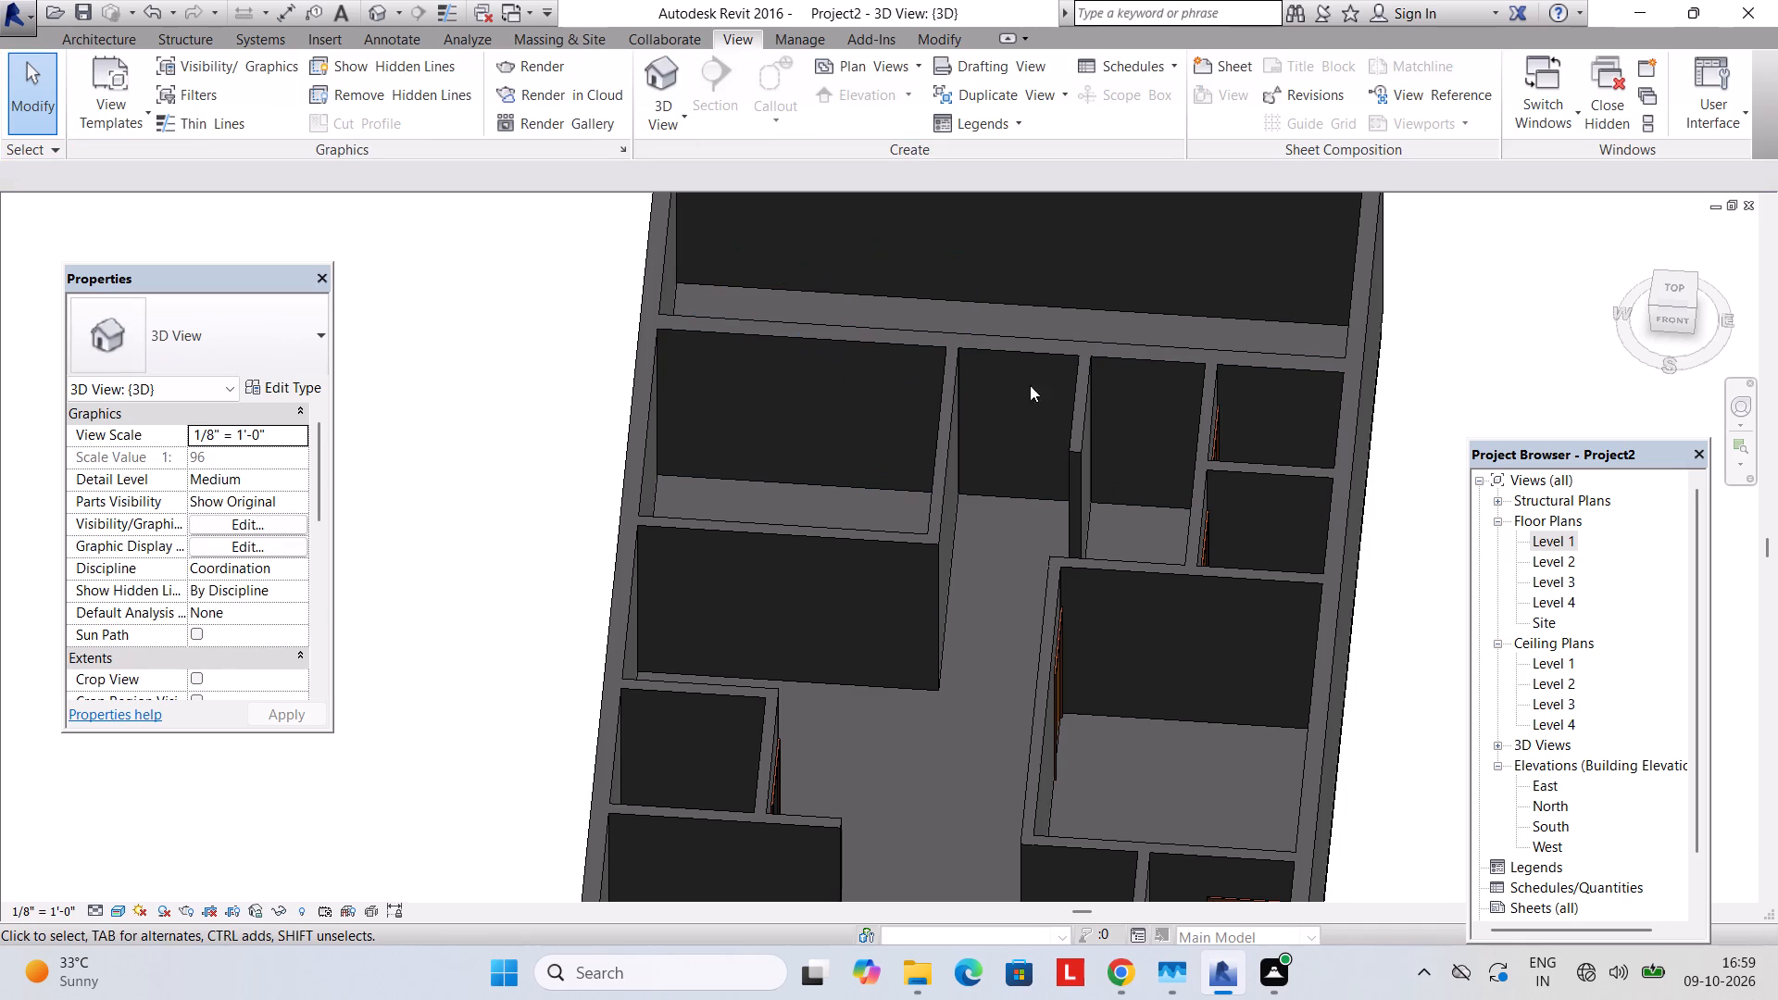
middle_click_drag(1079, 384, 1125, 552)
left_click(1289, 392)
key("Delete")
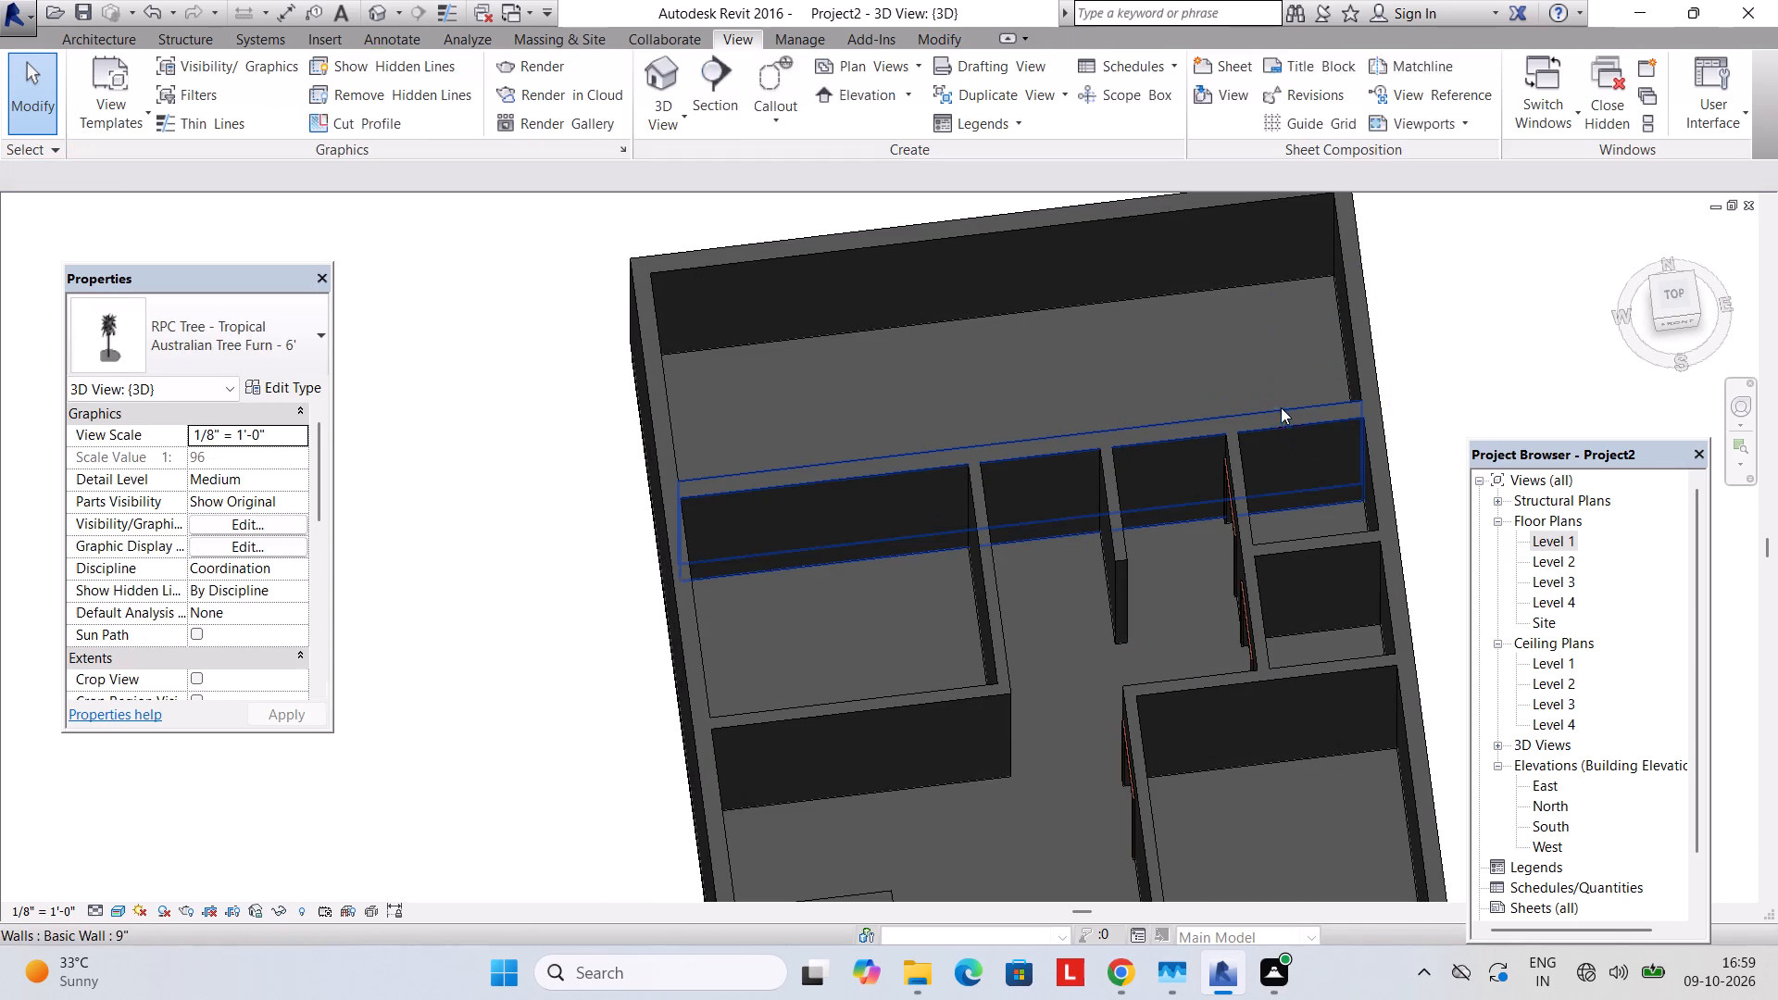
Return to the Level 1 floor plan.
double_click(1554, 534)
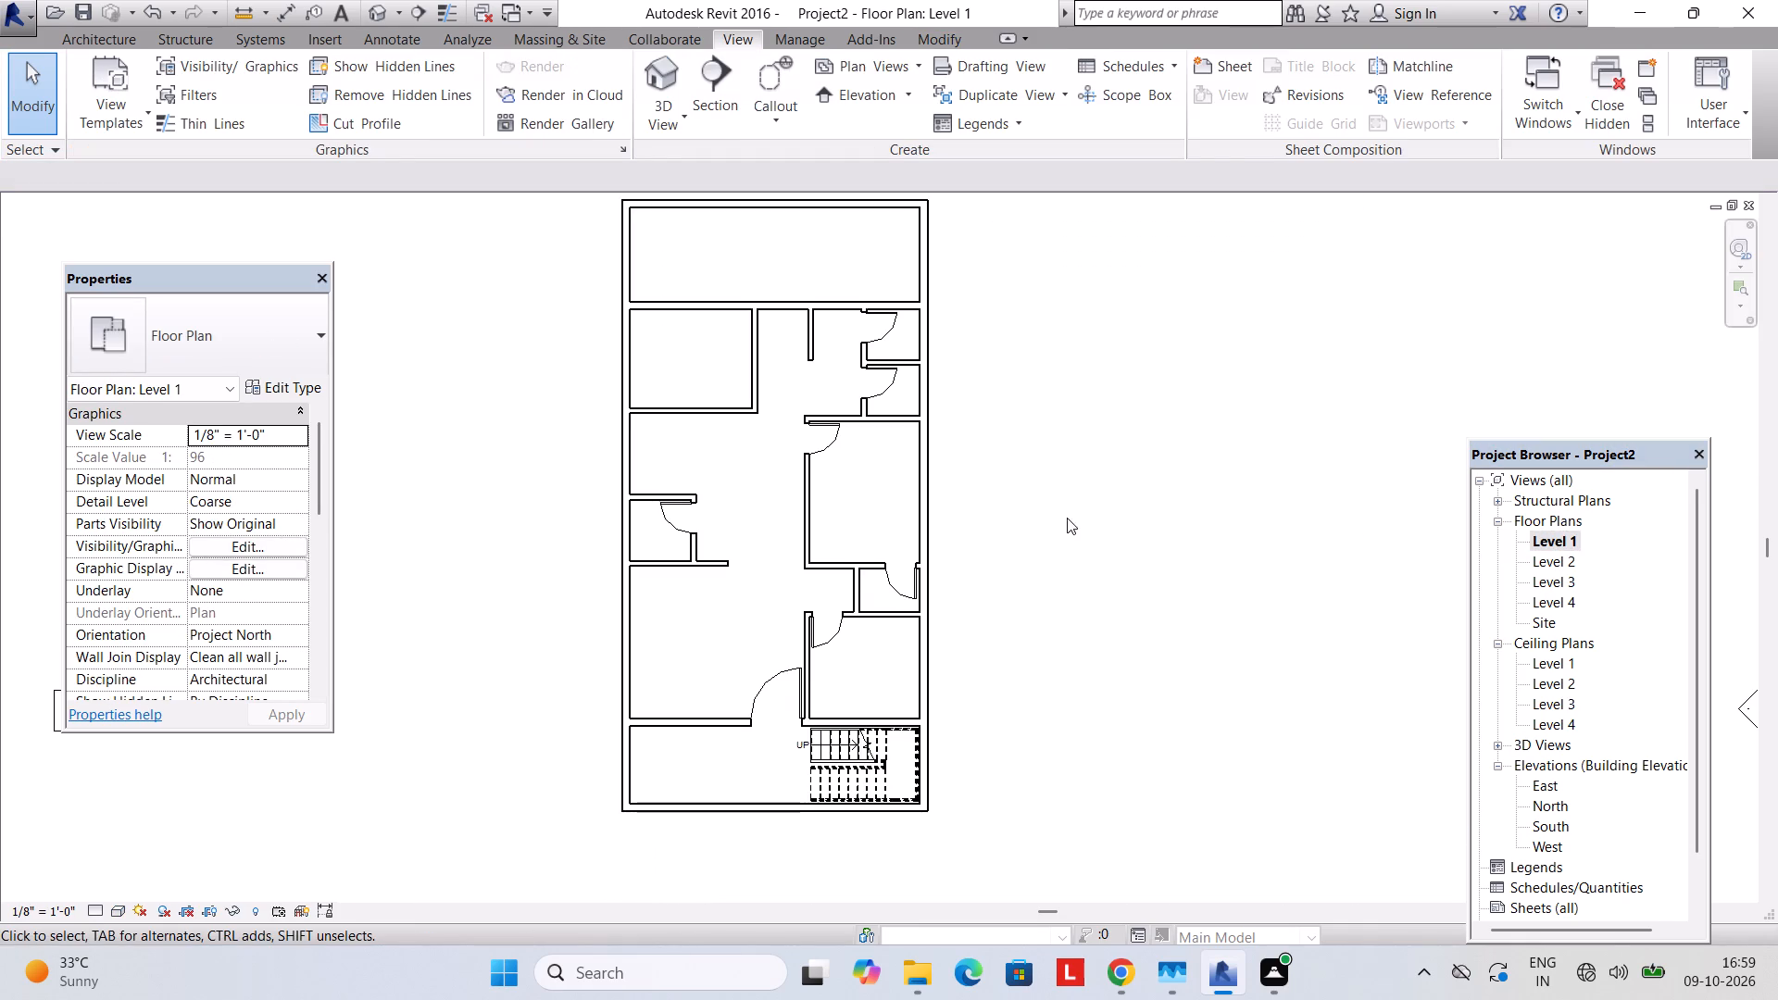
scroll(891, 517, "up", 1)
middle_click_drag(891, 515, 1010, 519)
middle_click_drag(1004, 507, 1009, 564)
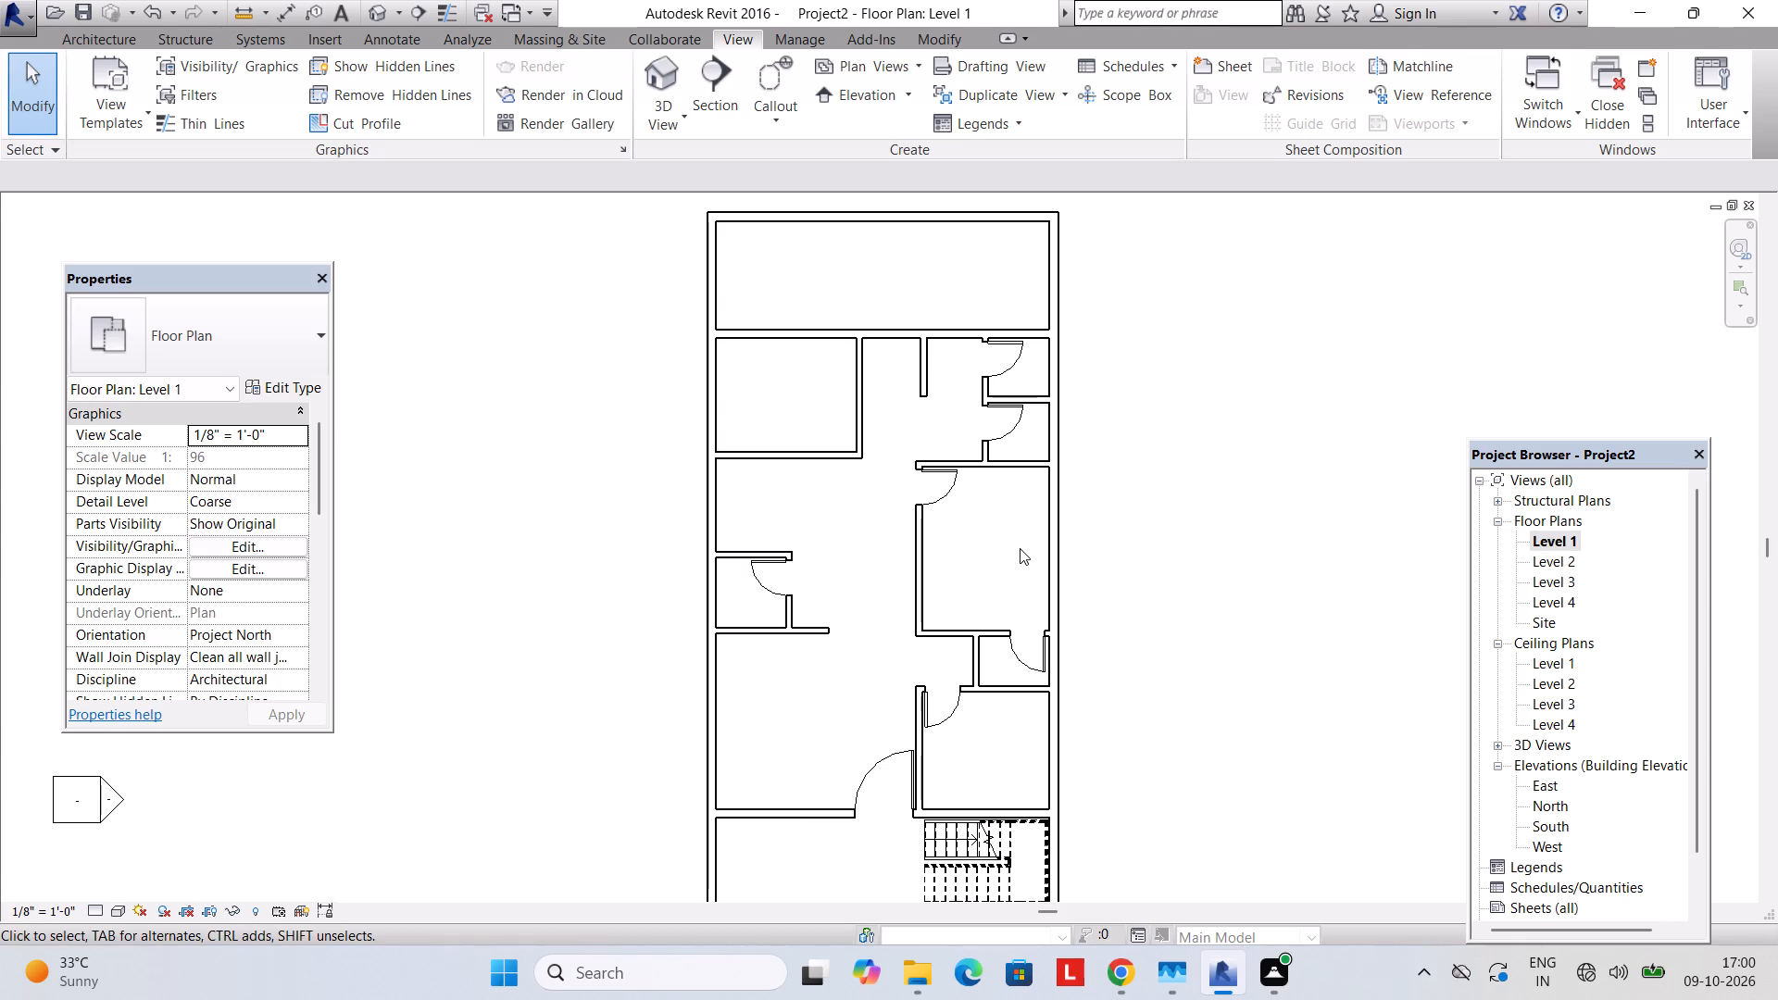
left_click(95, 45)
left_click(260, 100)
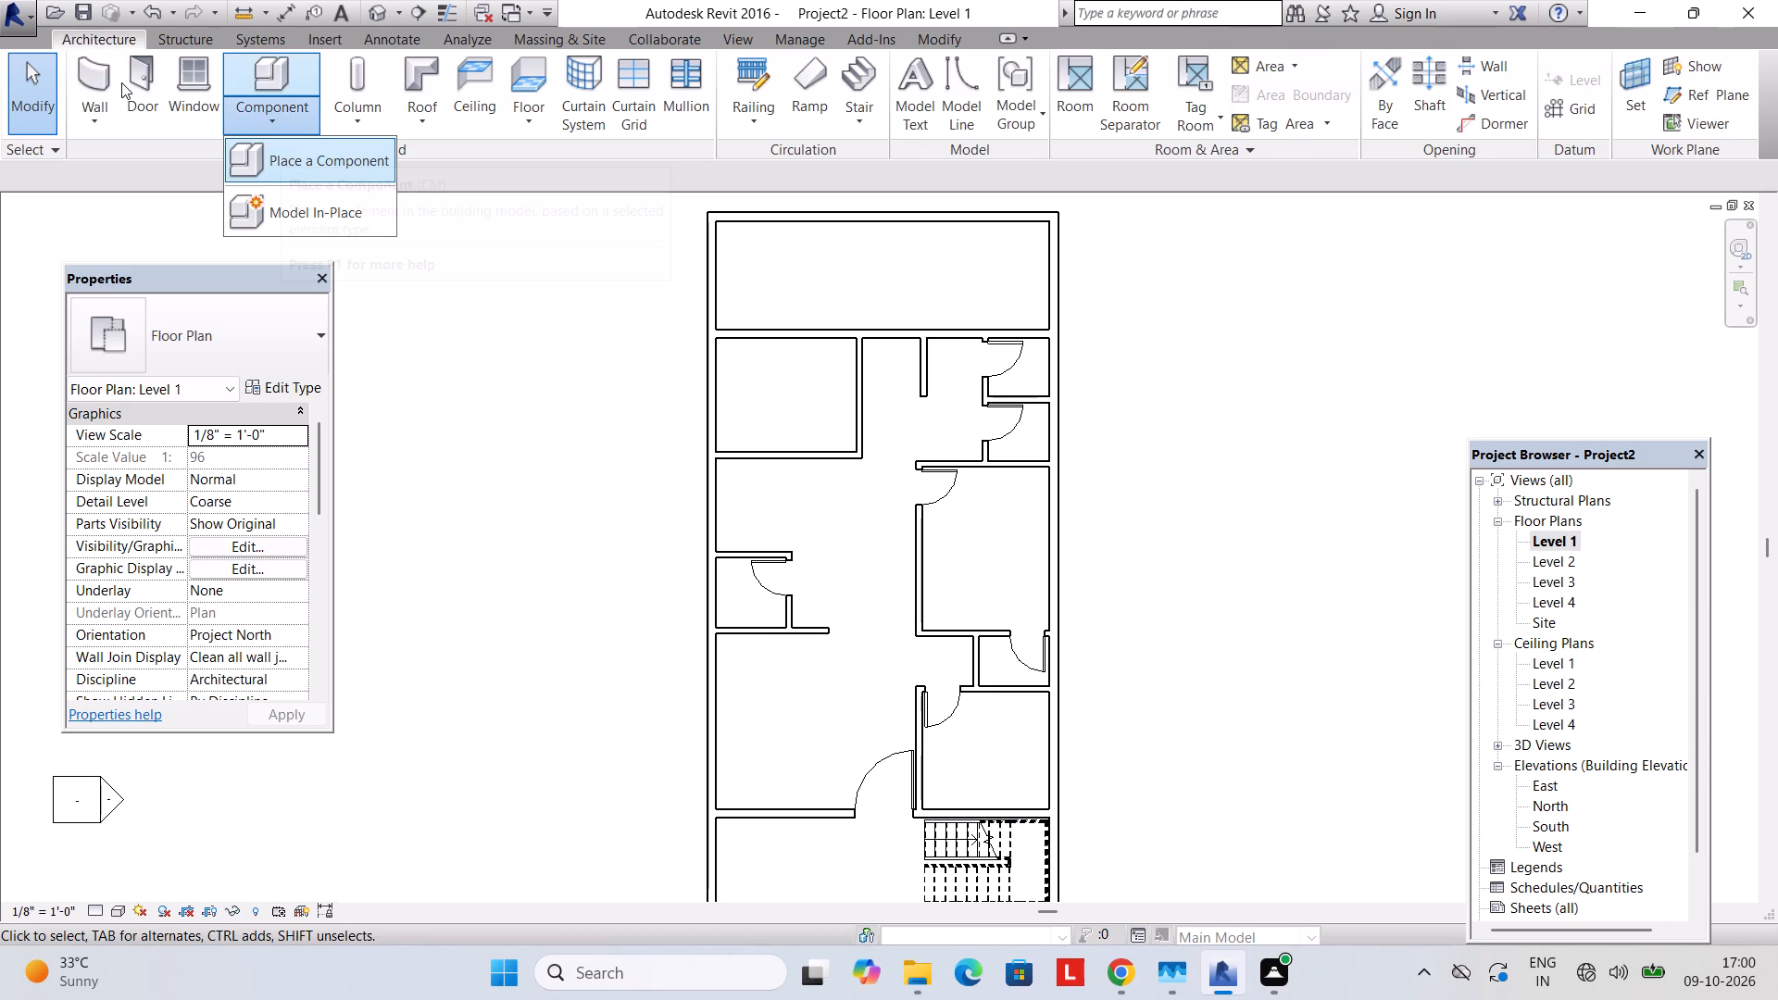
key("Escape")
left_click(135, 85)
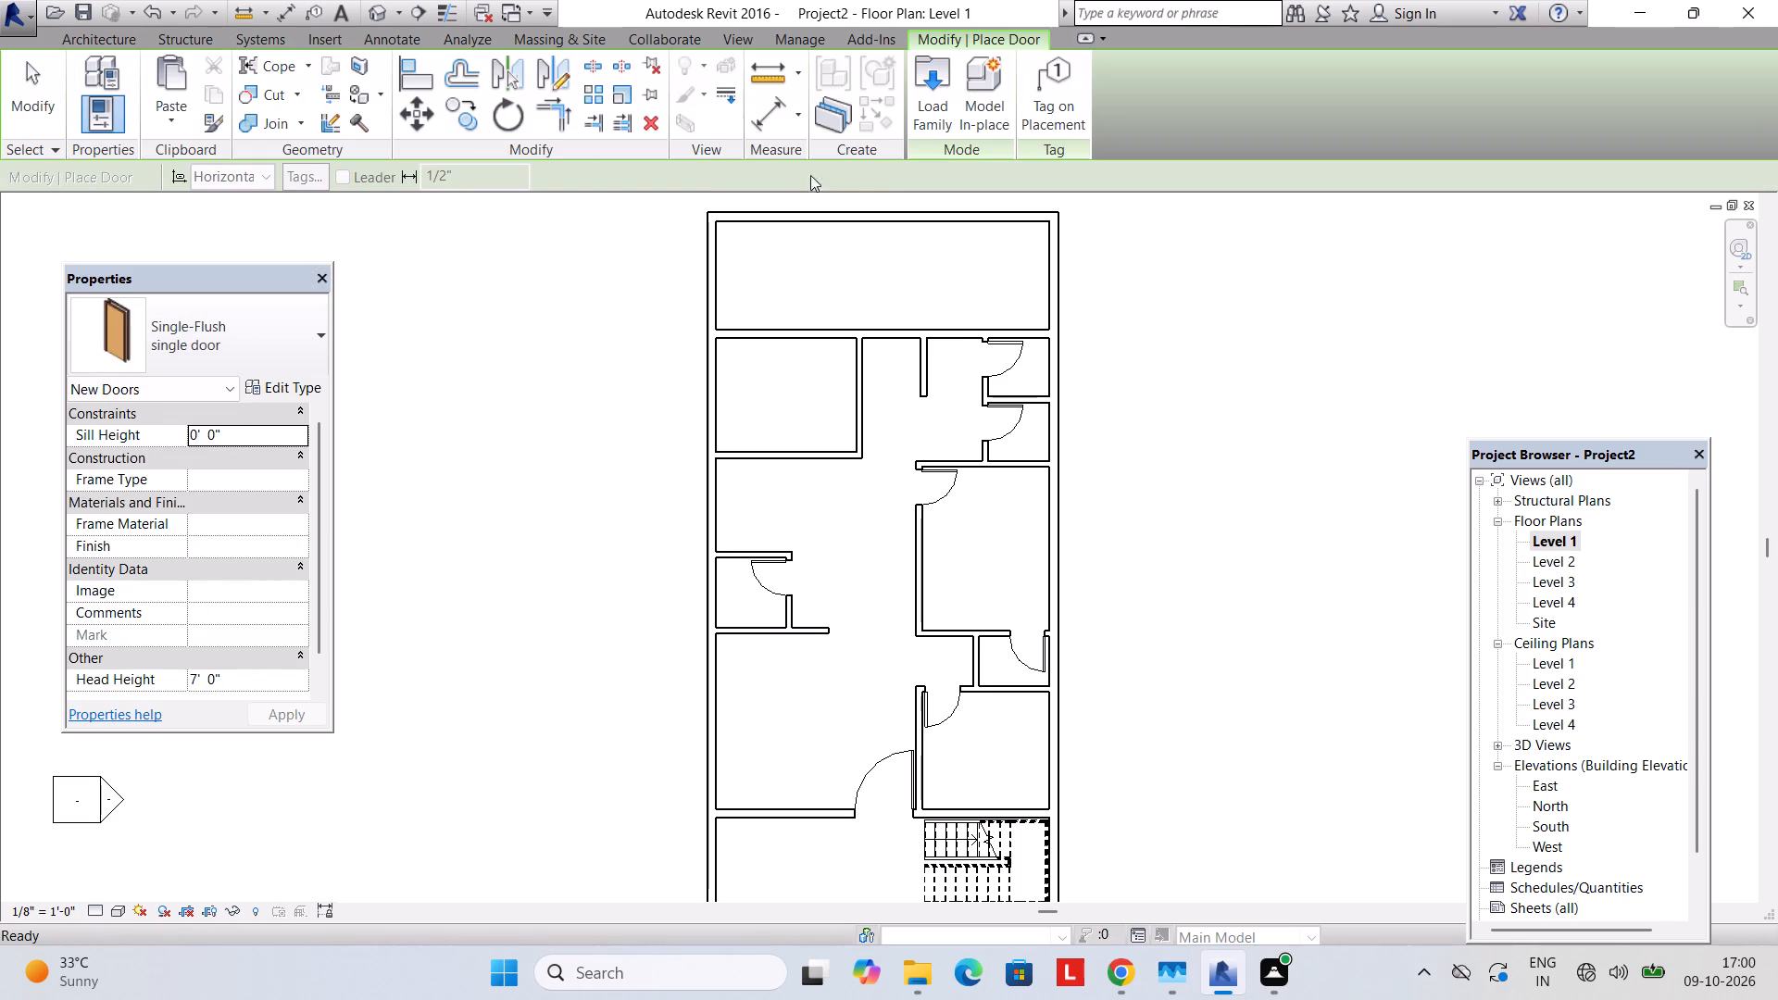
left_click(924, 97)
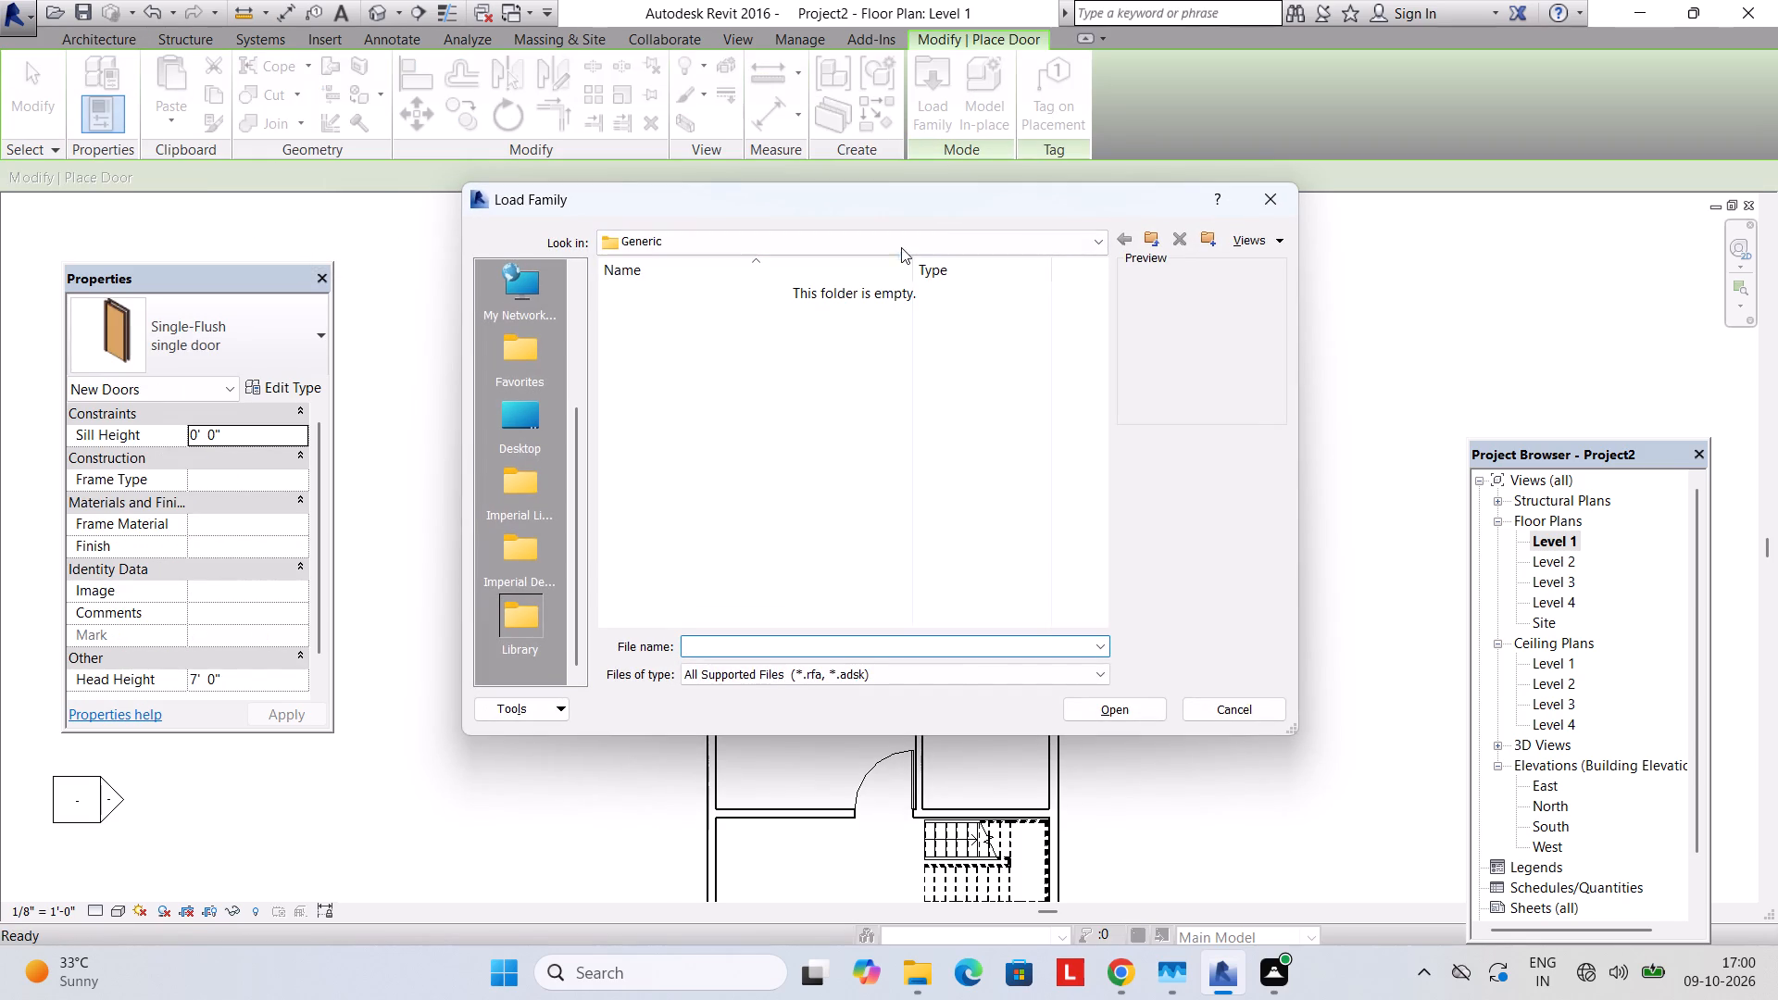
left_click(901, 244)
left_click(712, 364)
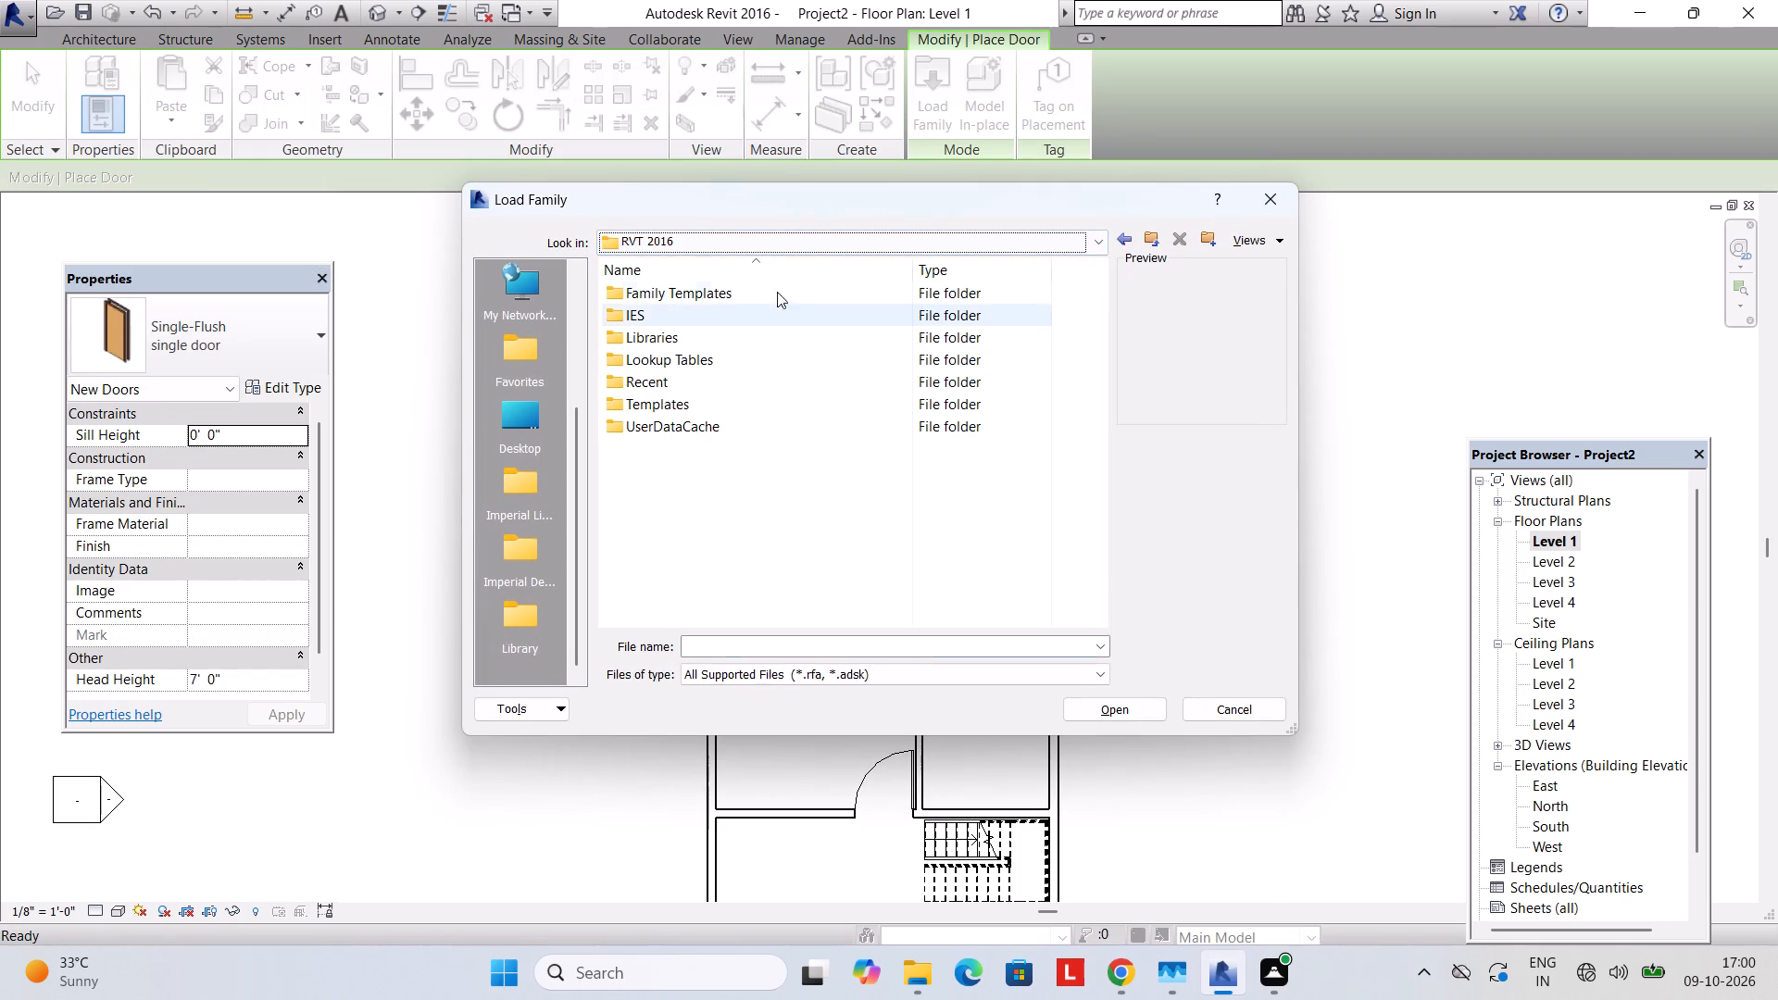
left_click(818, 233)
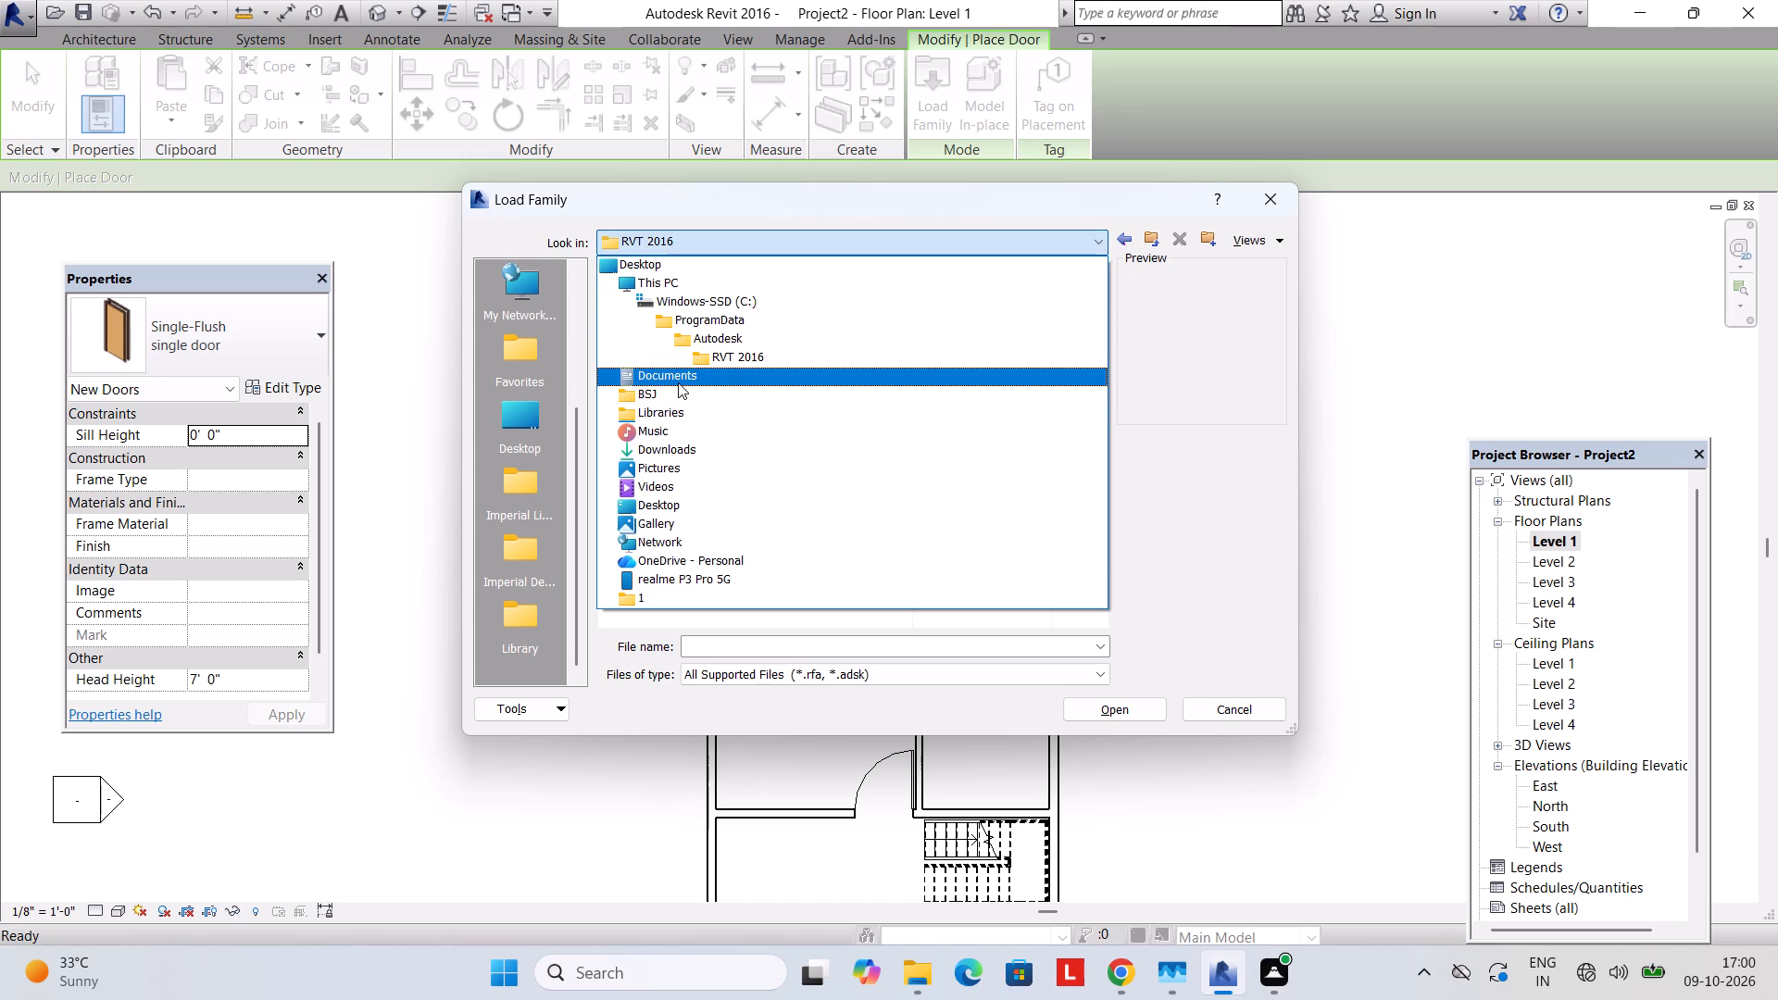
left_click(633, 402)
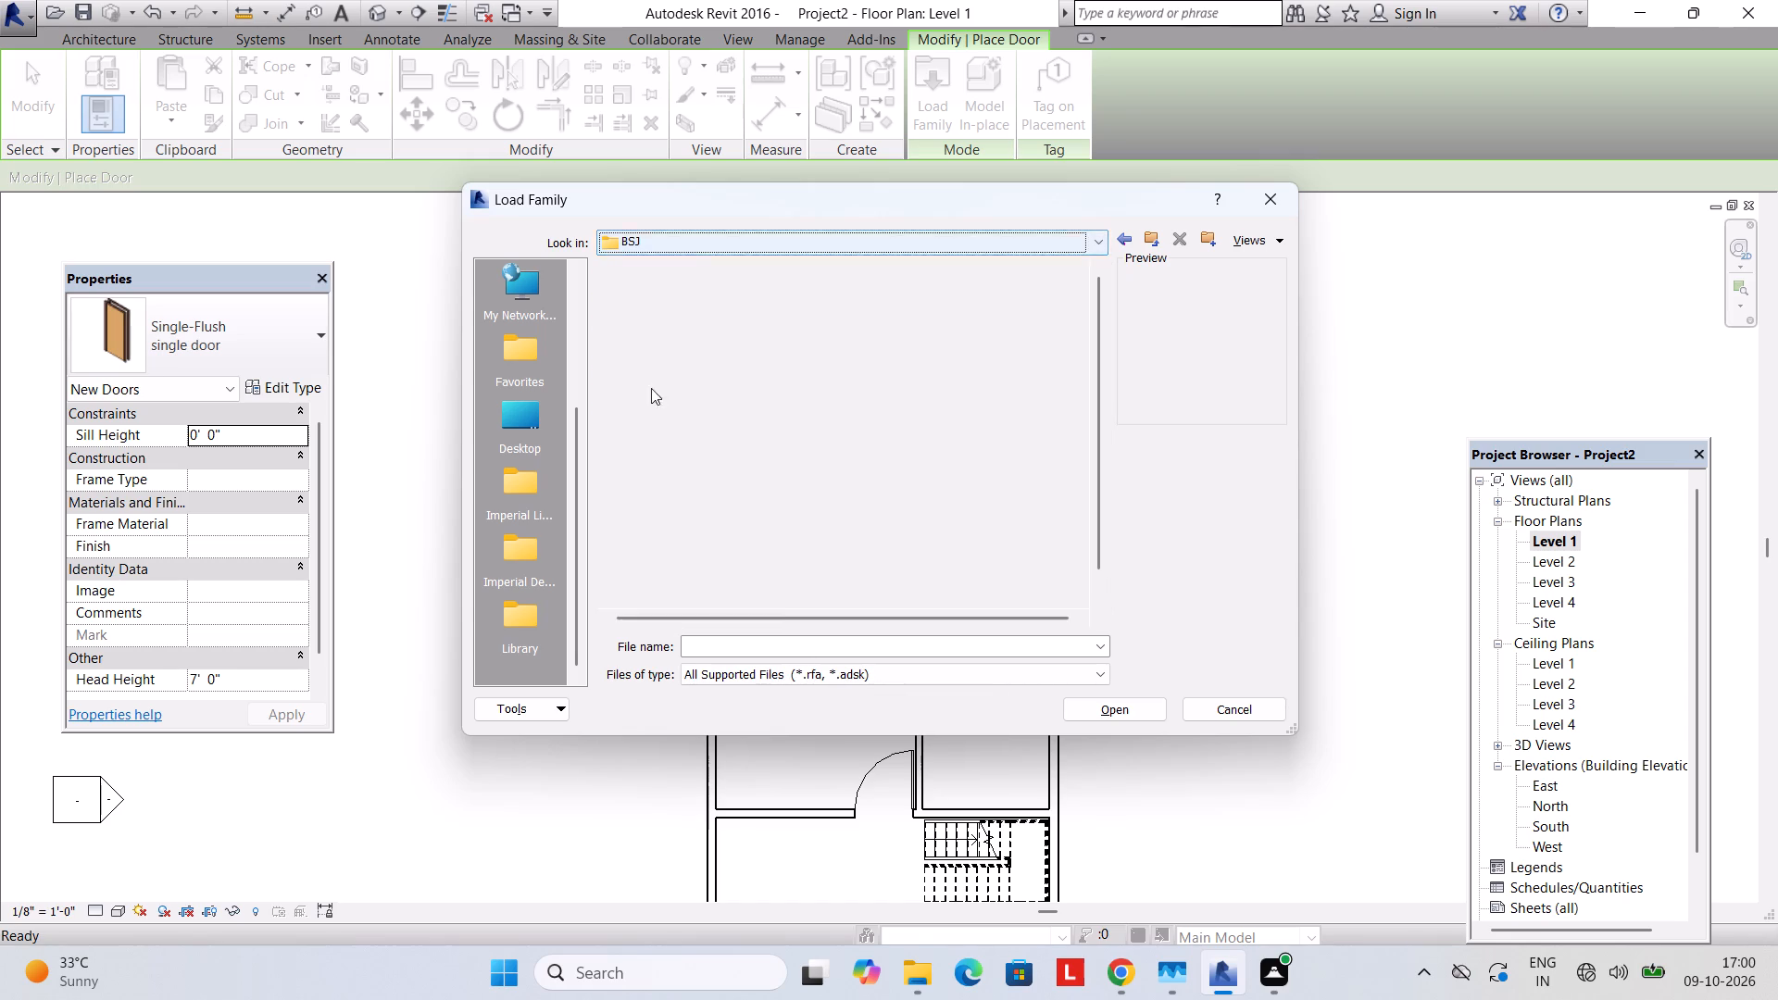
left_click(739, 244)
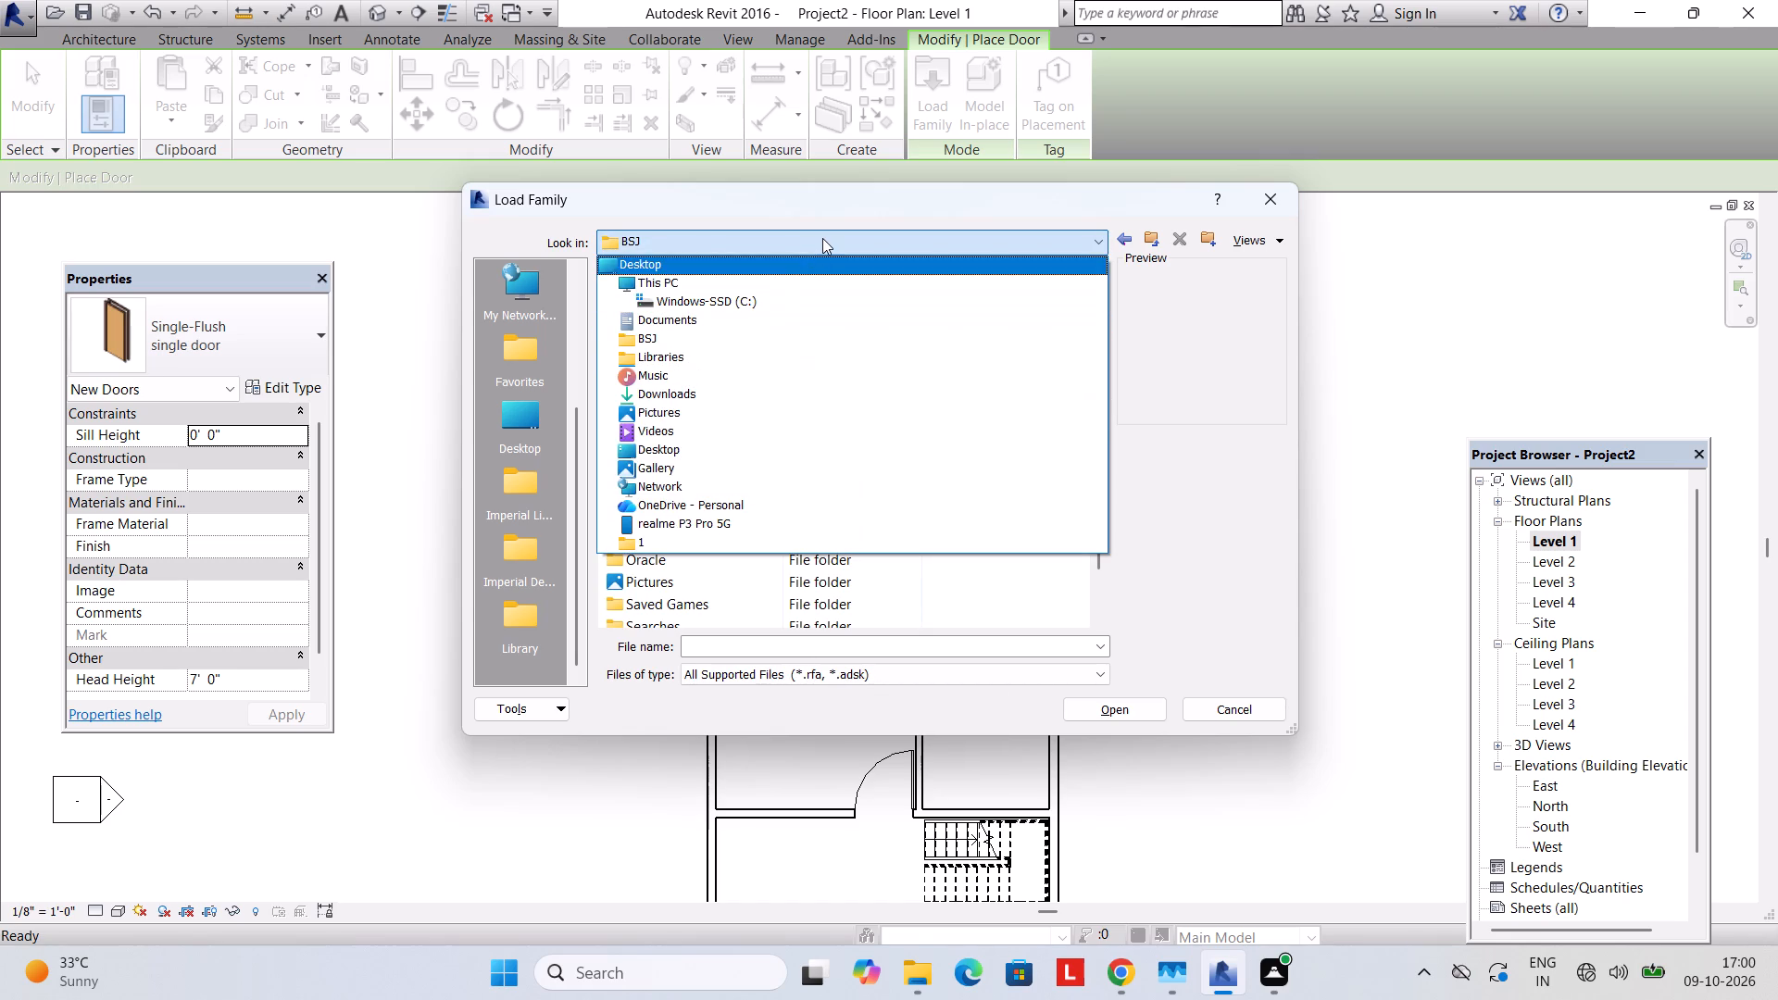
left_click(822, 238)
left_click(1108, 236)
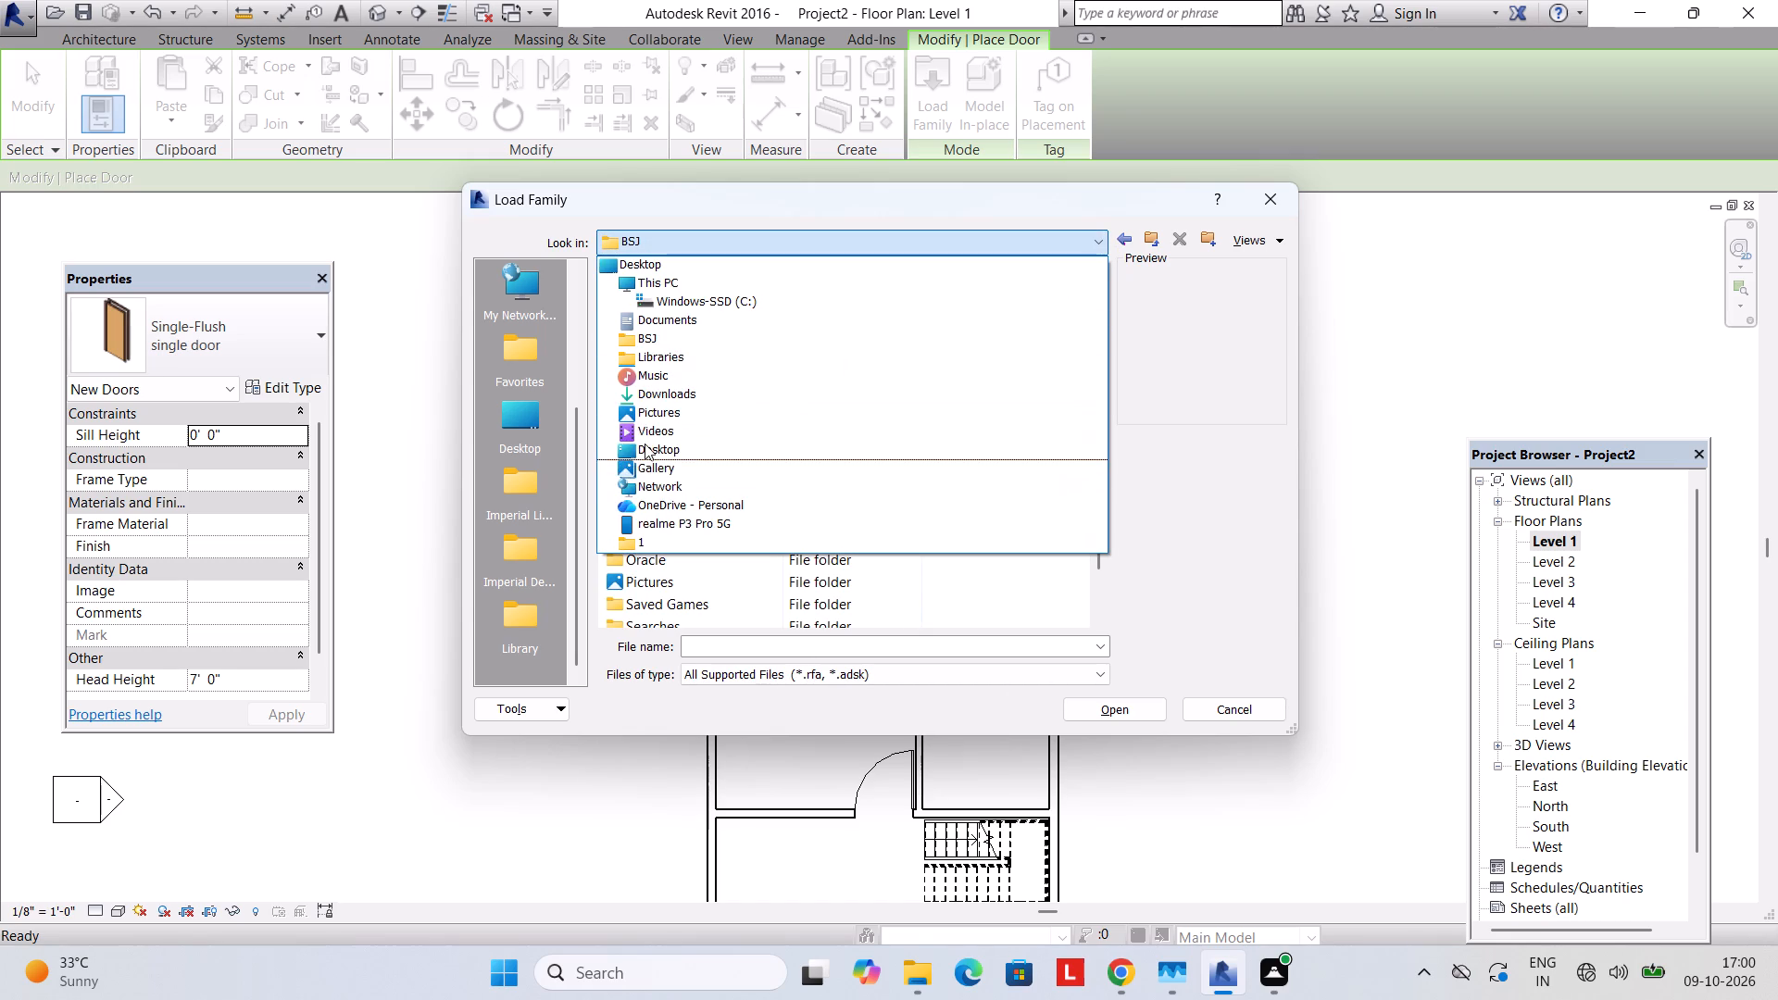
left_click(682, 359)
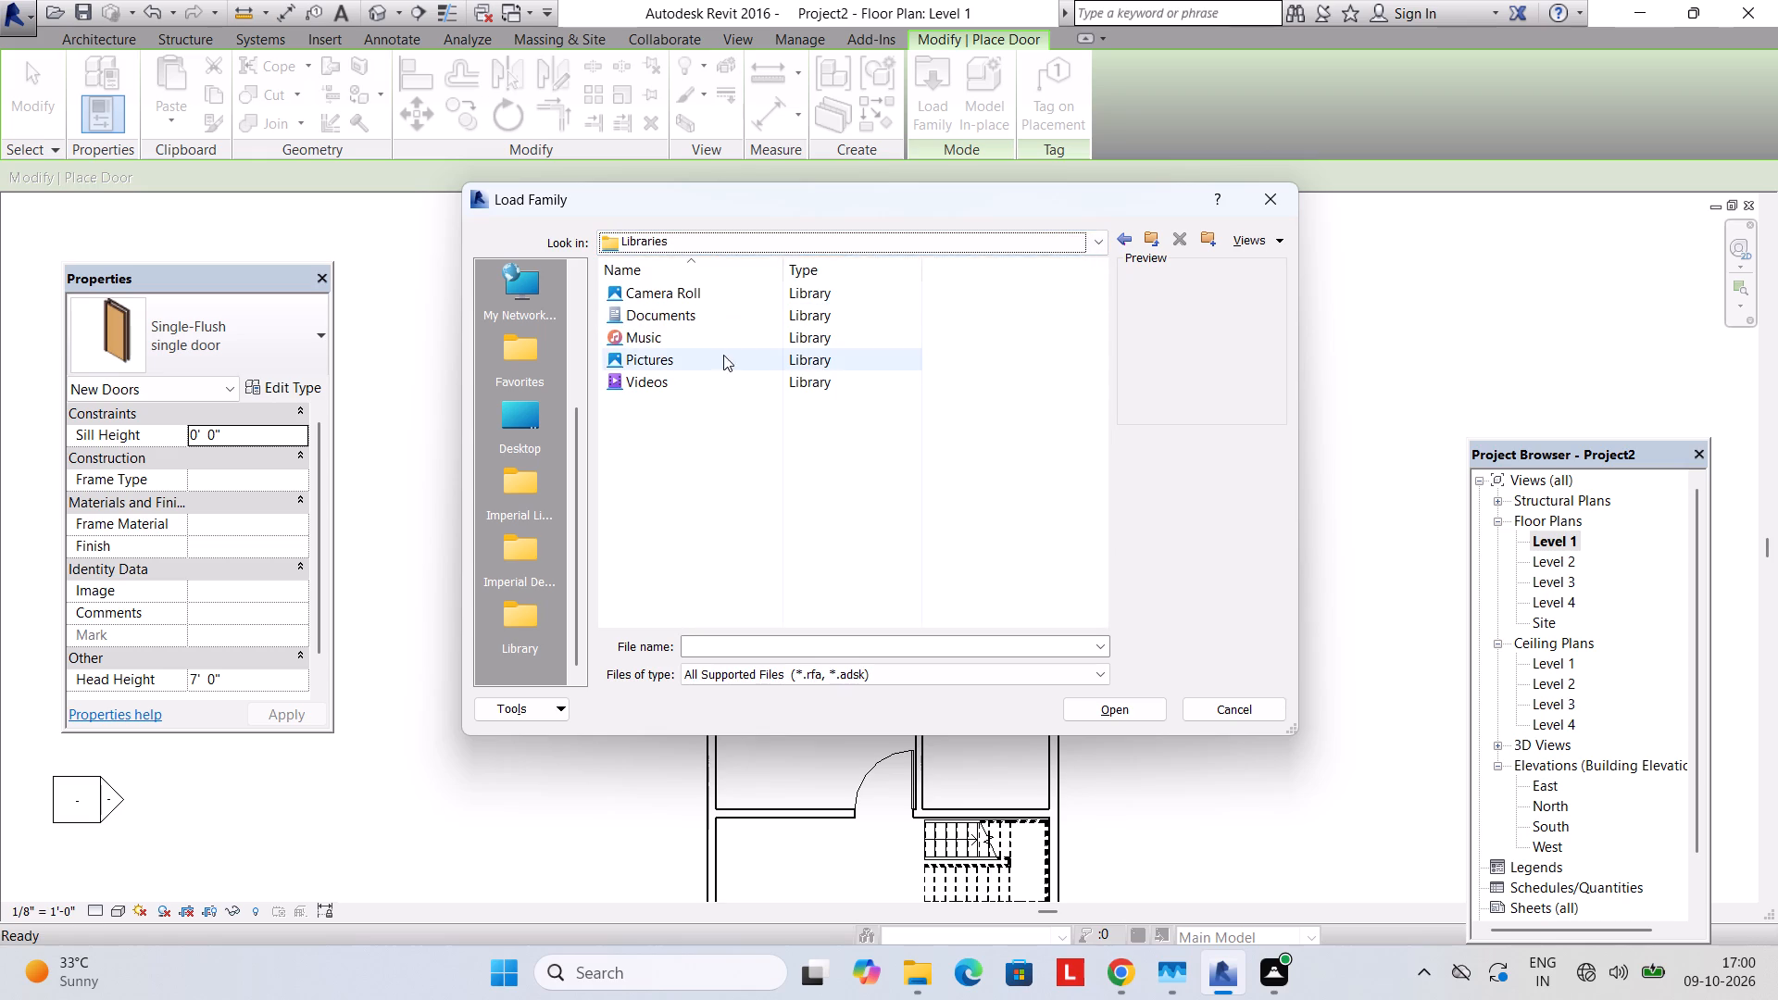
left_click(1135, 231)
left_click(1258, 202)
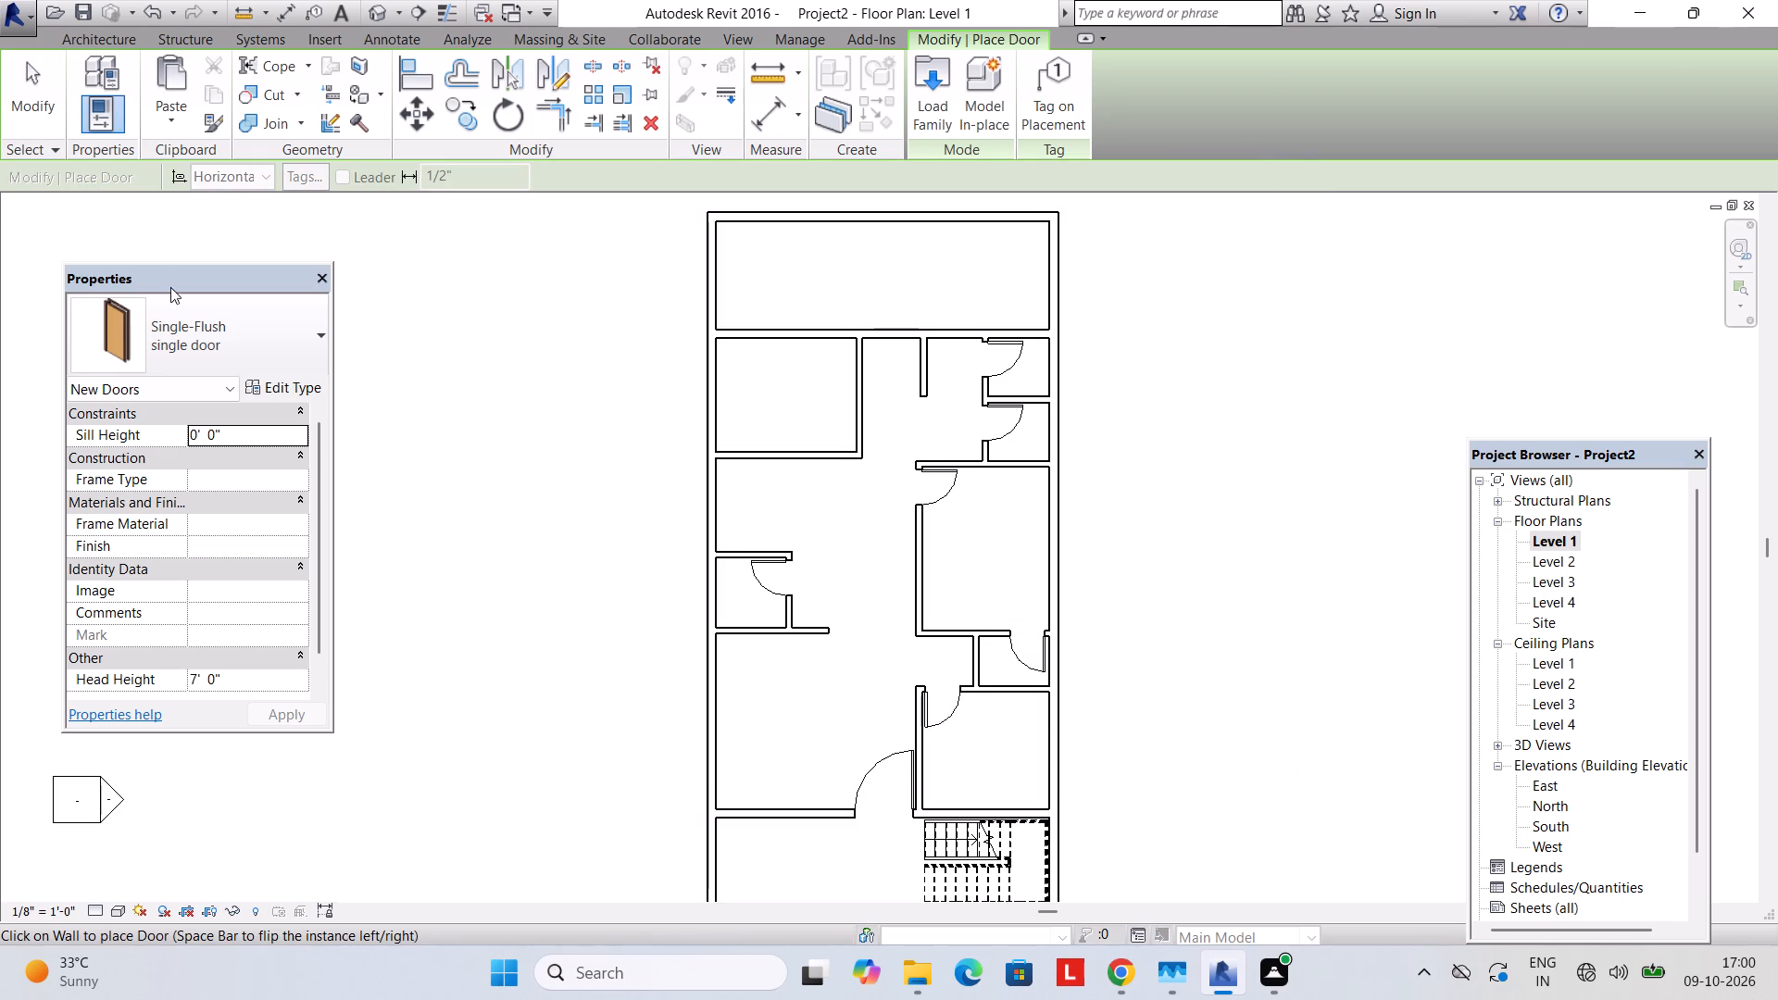
Load the Door-Interior-Double-Pocket-2_Panel-Wood family in the 60" x 84" type from the US Imperial residential doors library.
left_click(941, 128)
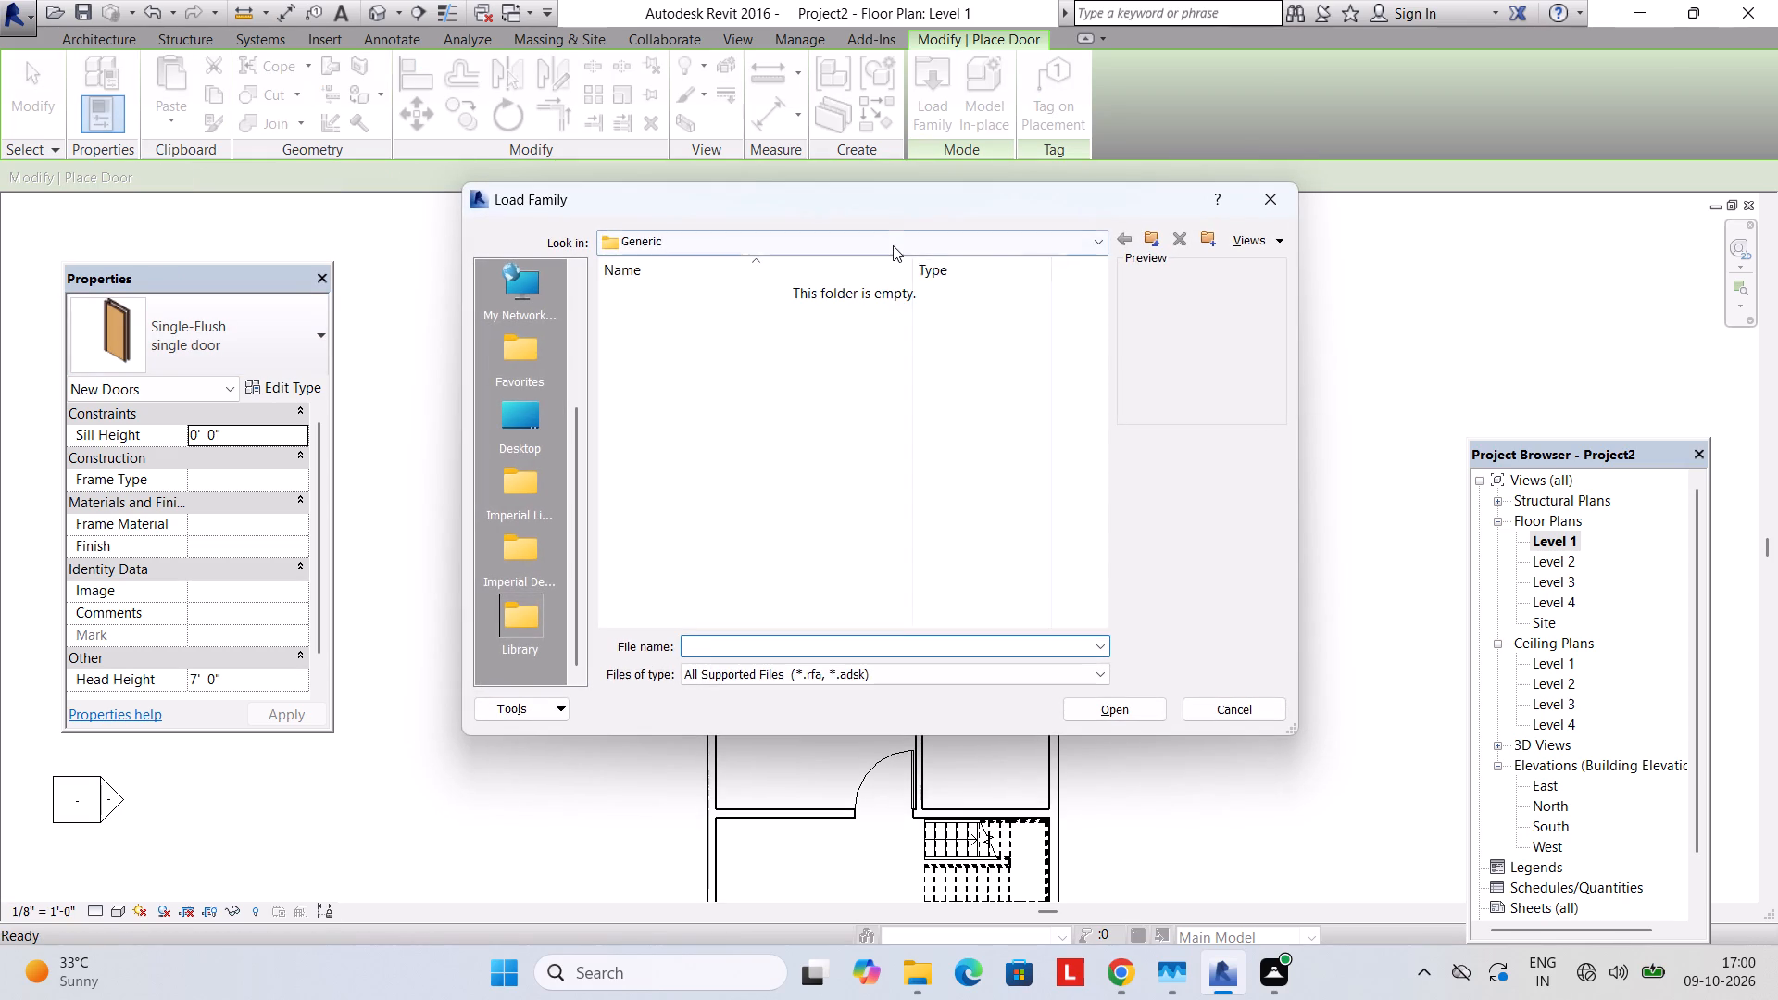
left_click(893, 245)
left_click(792, 372)
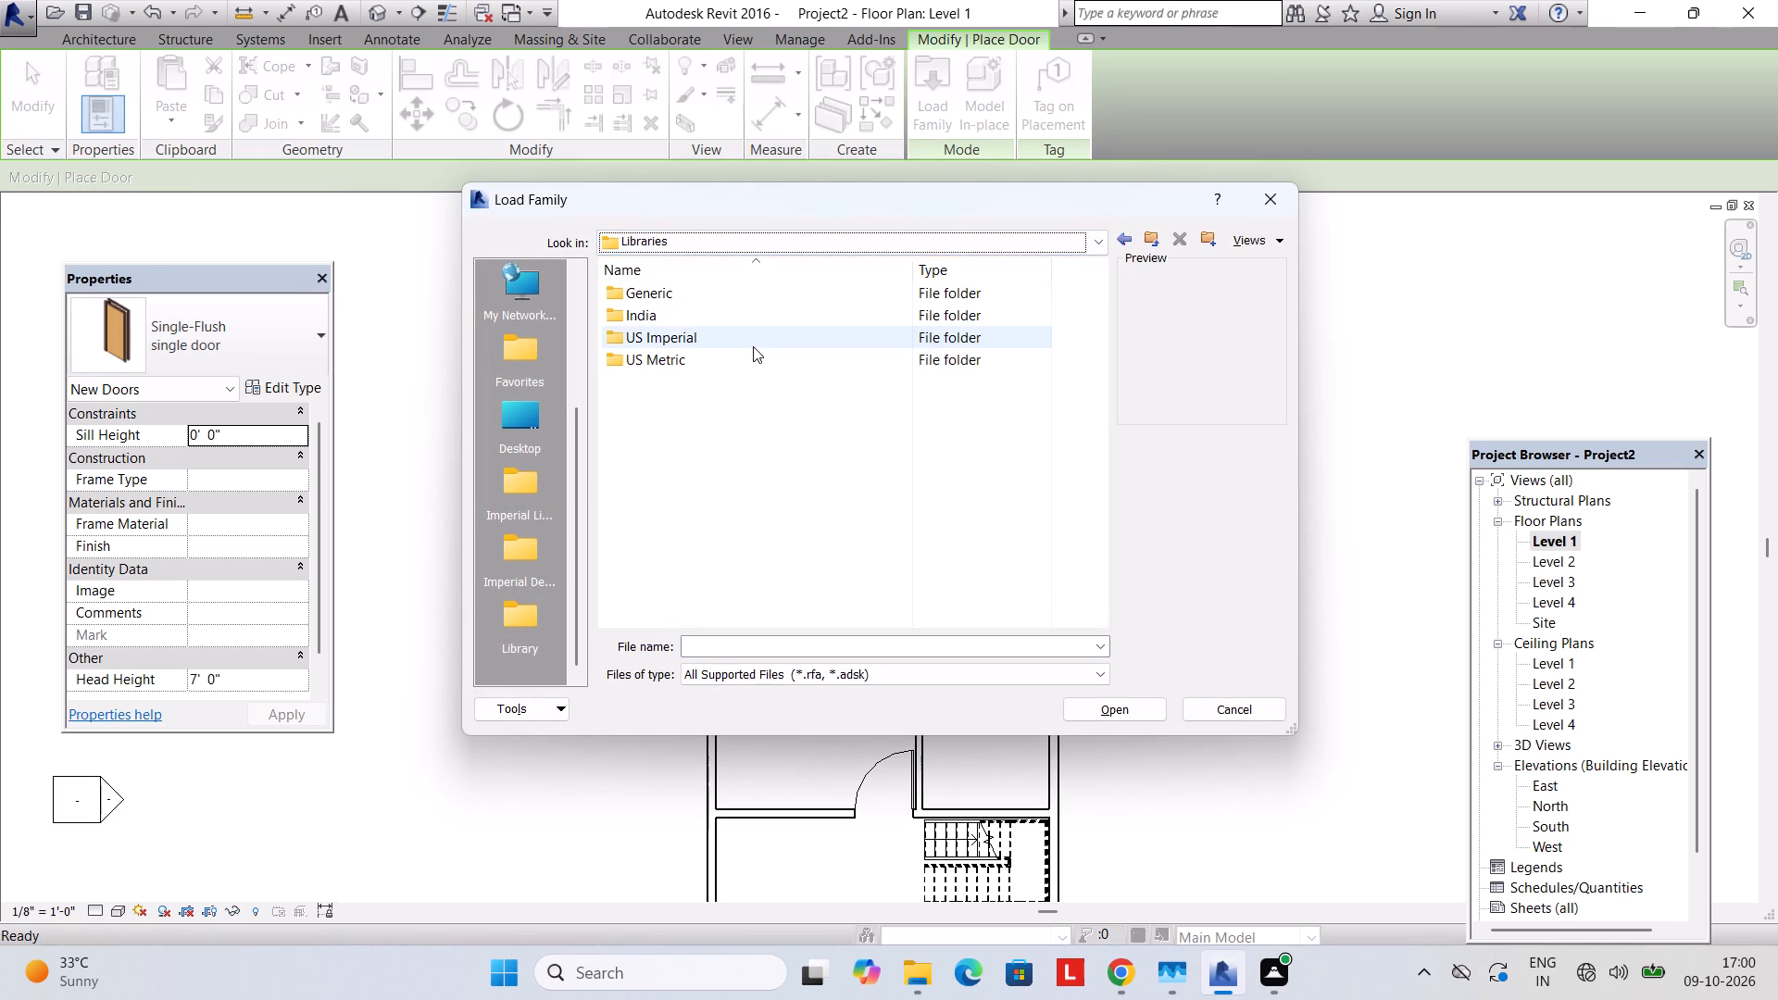
double_click(753, 346)
double_click(670, 503)
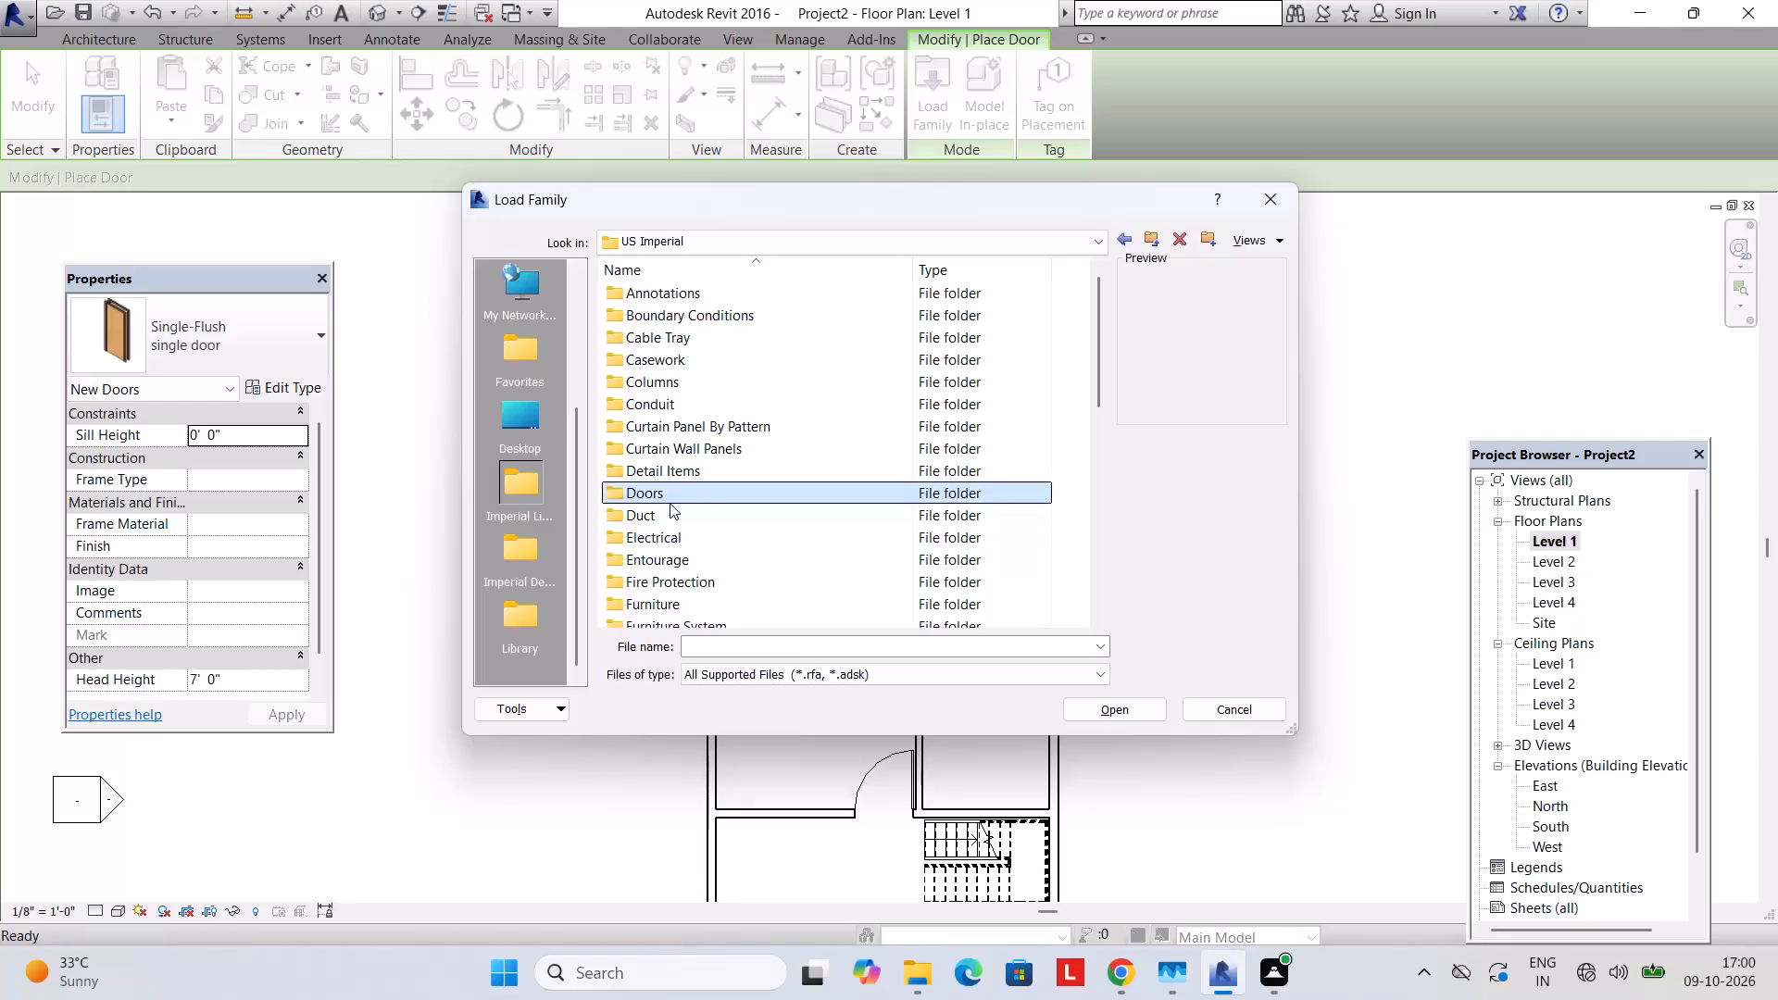
left_click(689, 319)
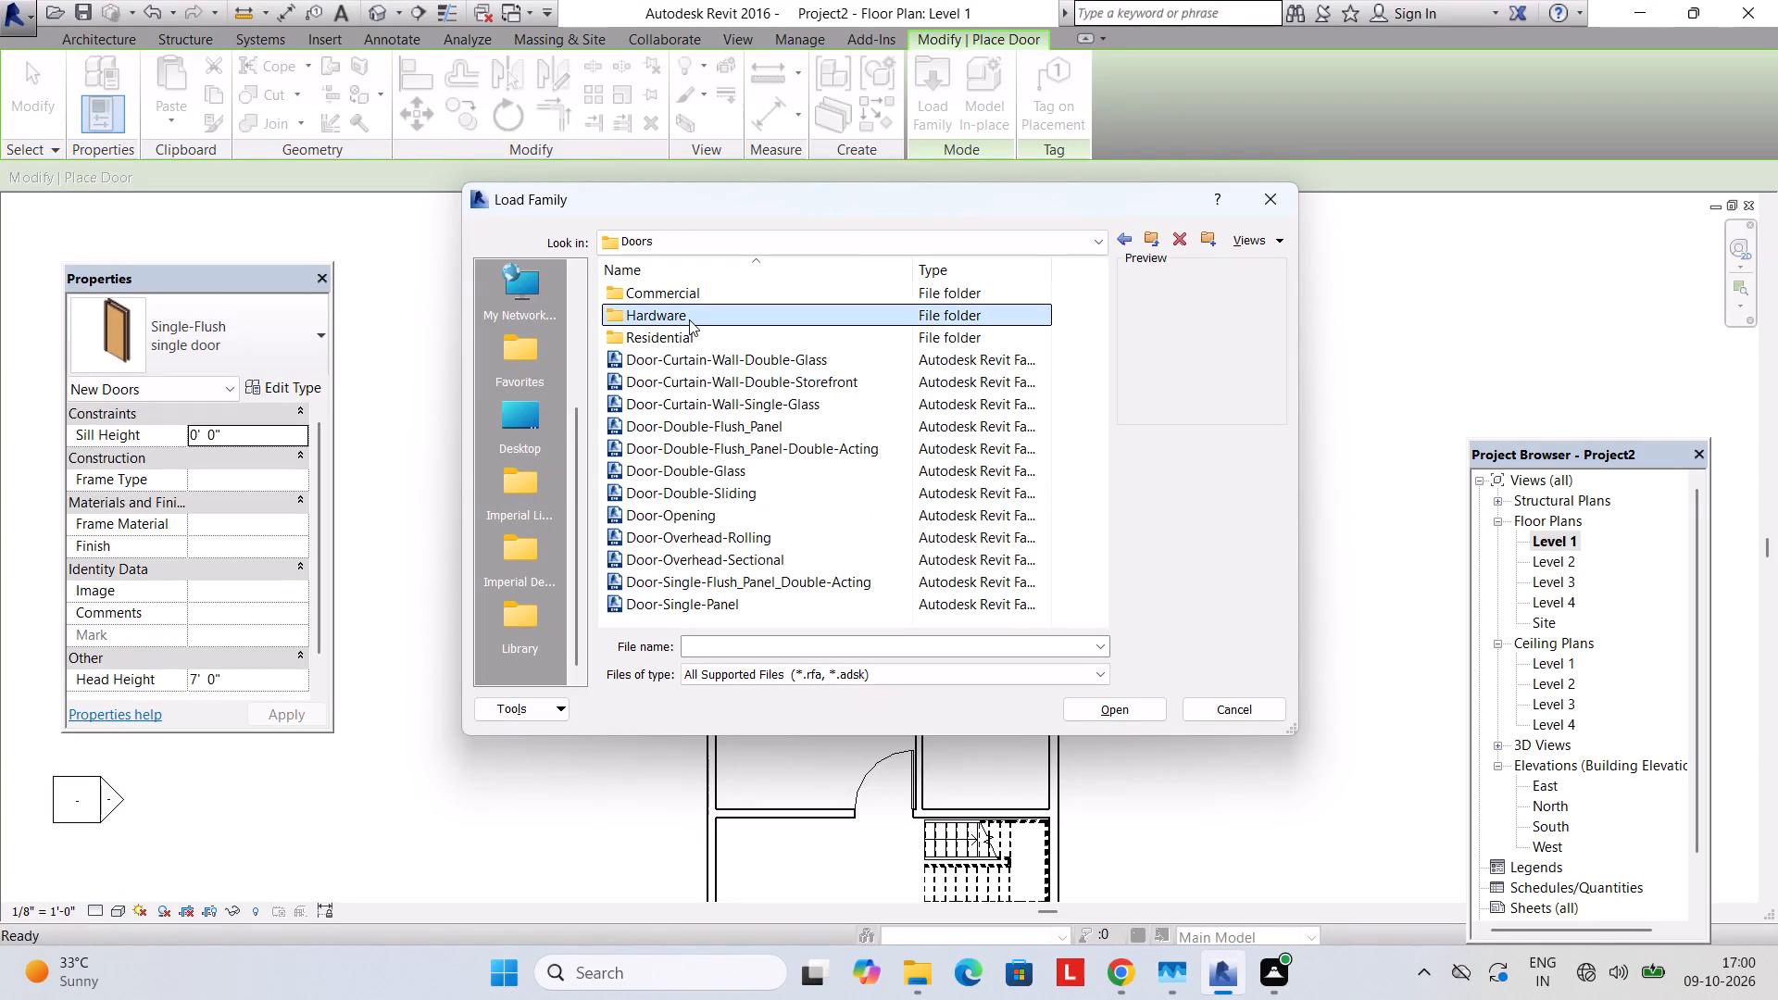
double_click(689, 330)
left_click(808, 444)
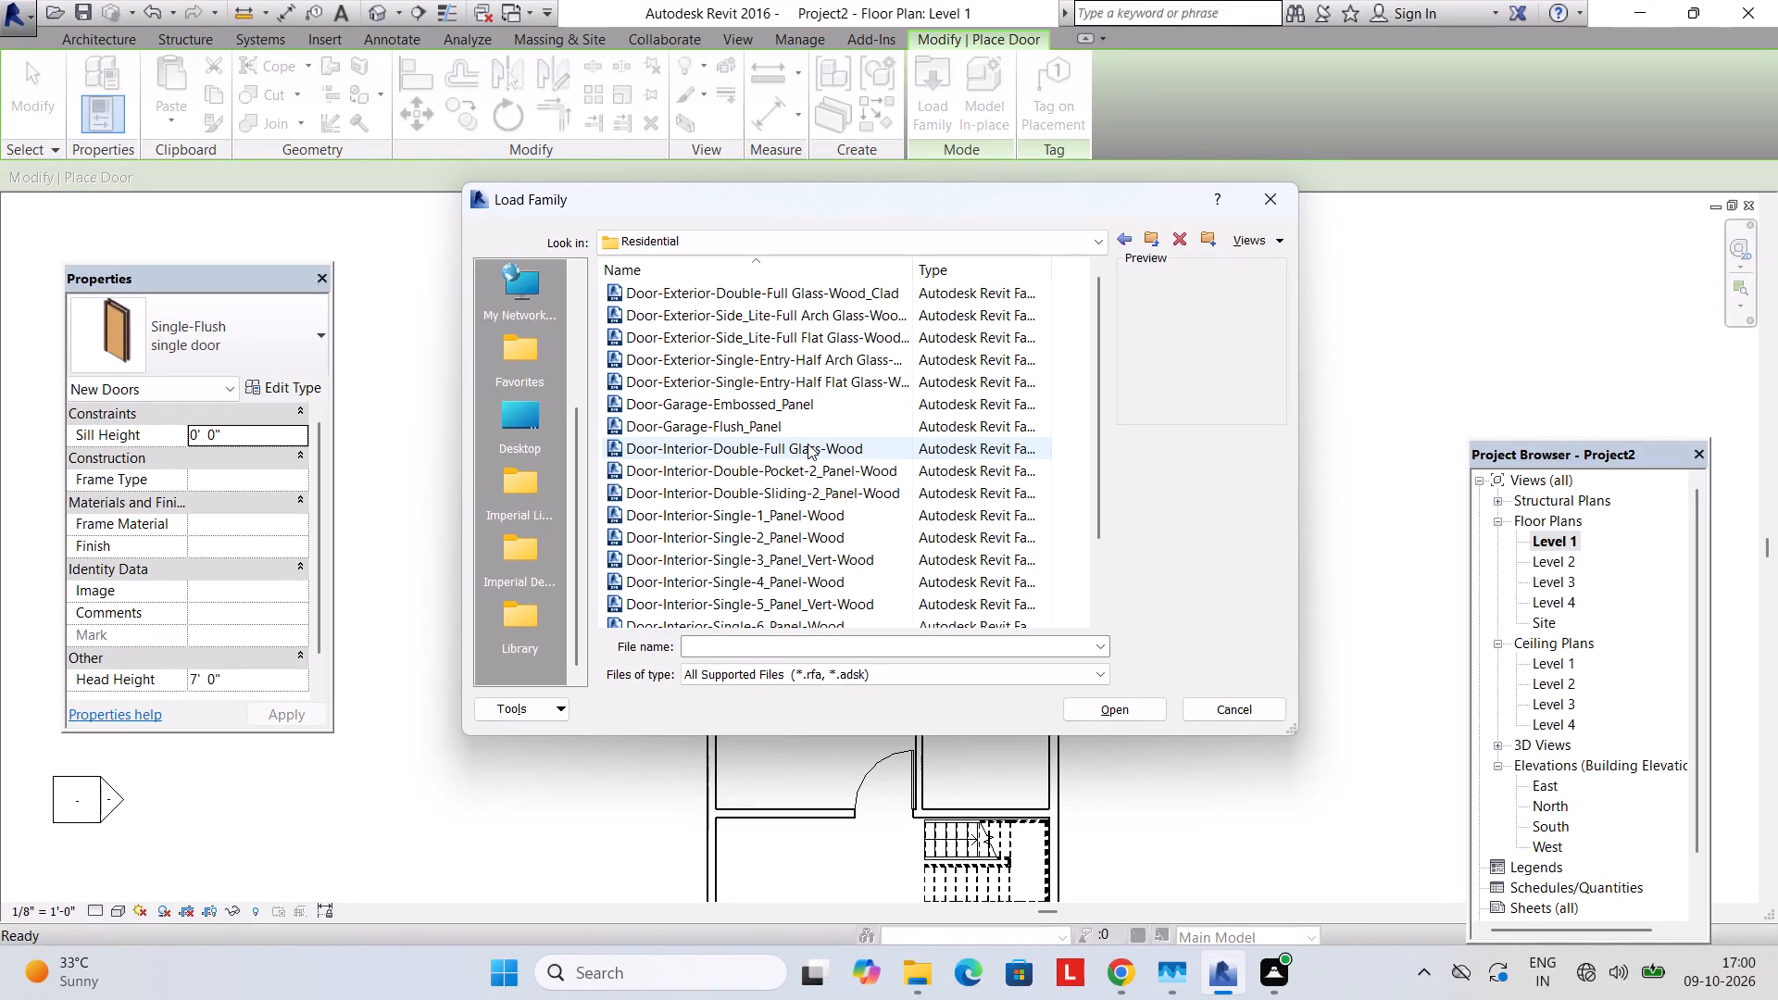
left_click(800, 459)
left_click(1145, 717)
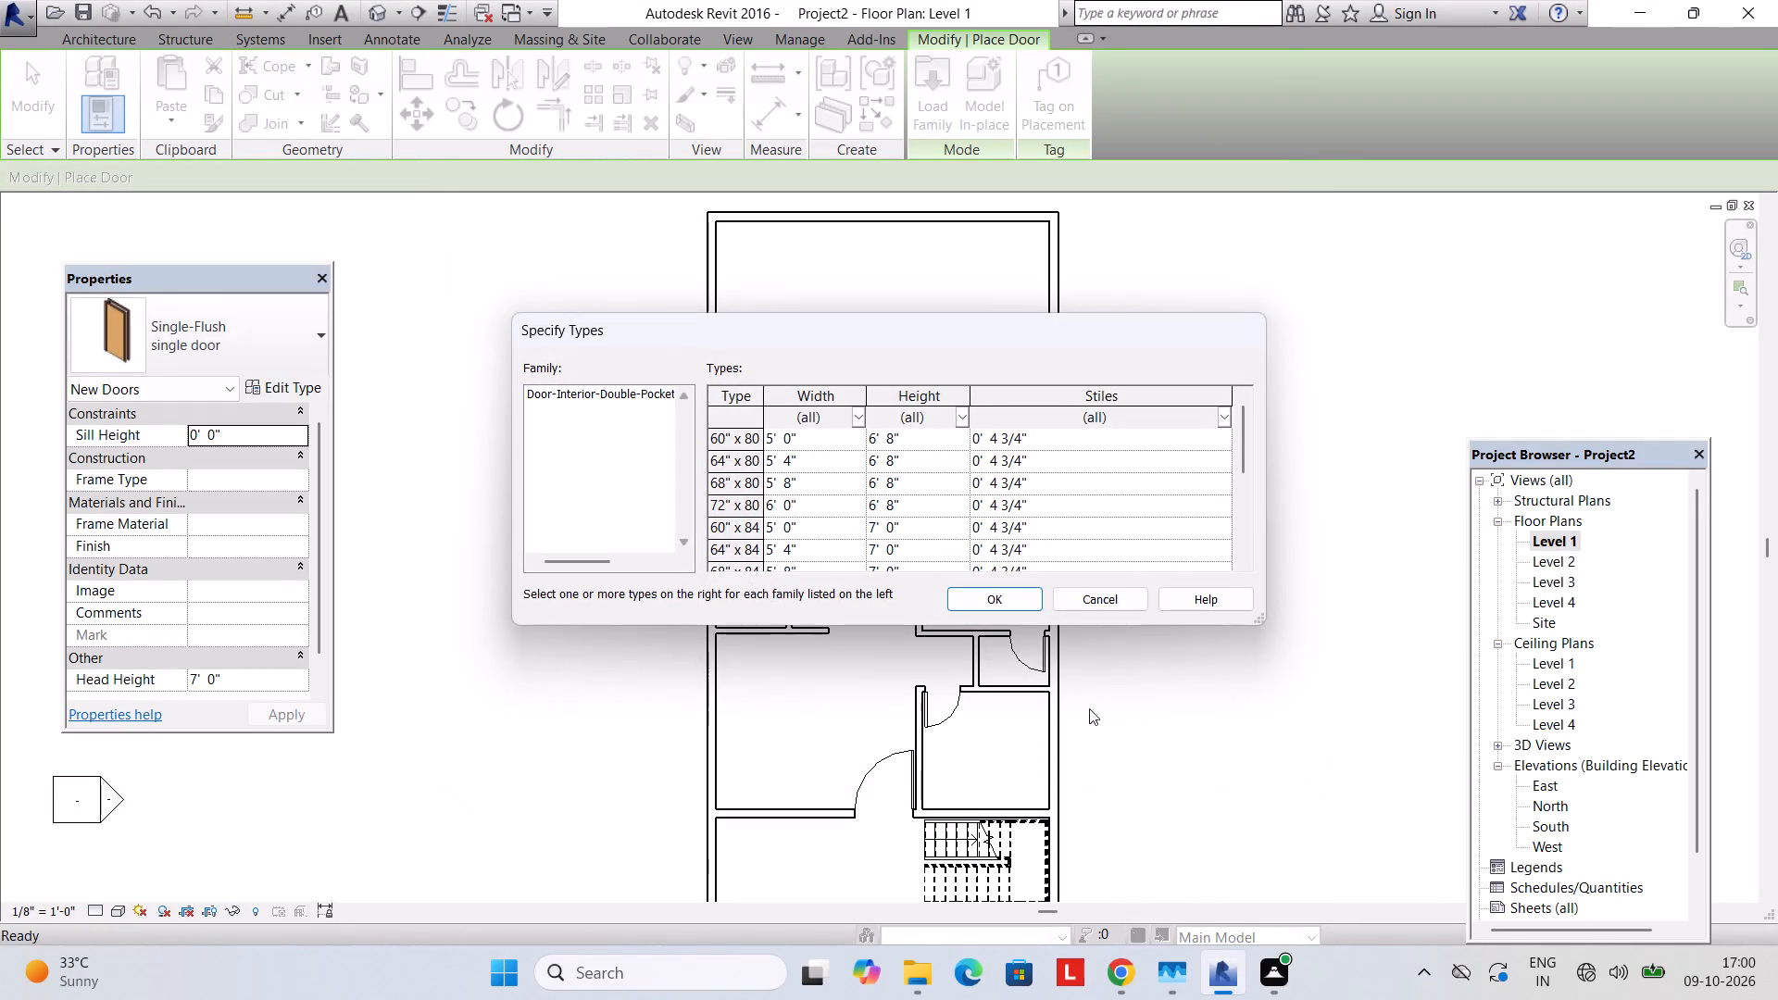
left_click(829, 531)
left_click(1008, 601)
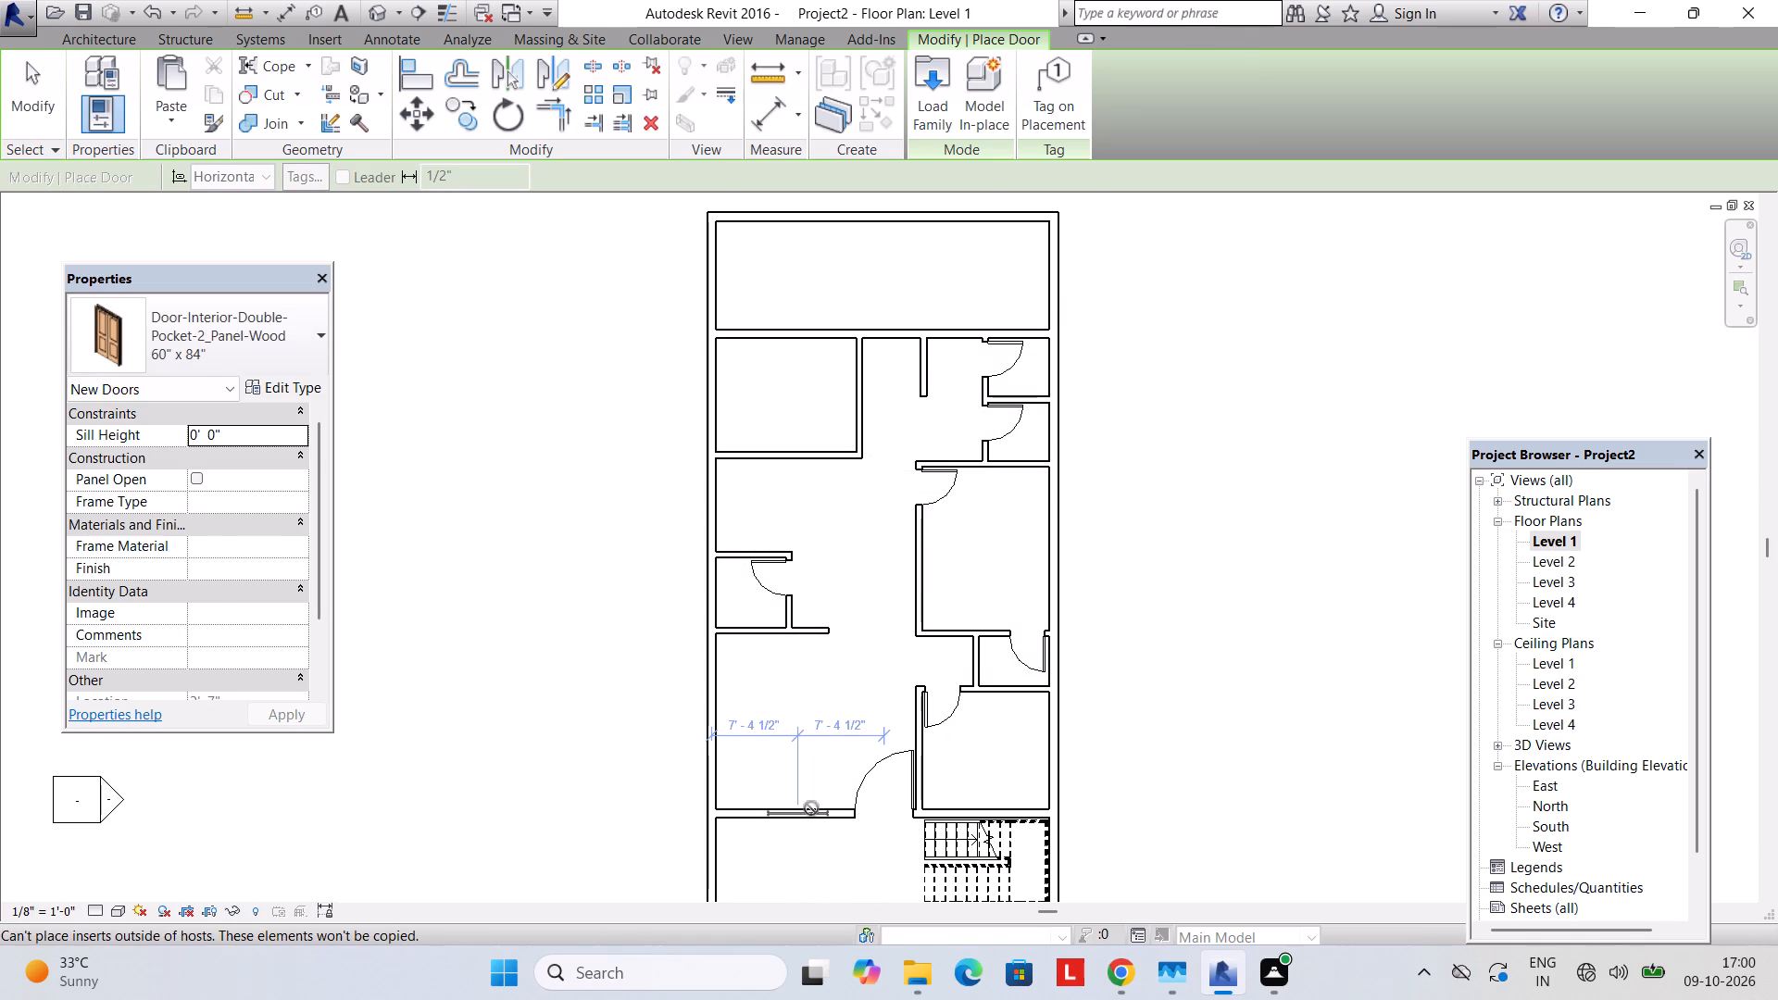
key("Escape")
Start placing a window and open the US Imperial Windows library folder for loading a family.
scroll(883, 674, "up", 5)
middle_click_drag(930, 718, 908, 629)
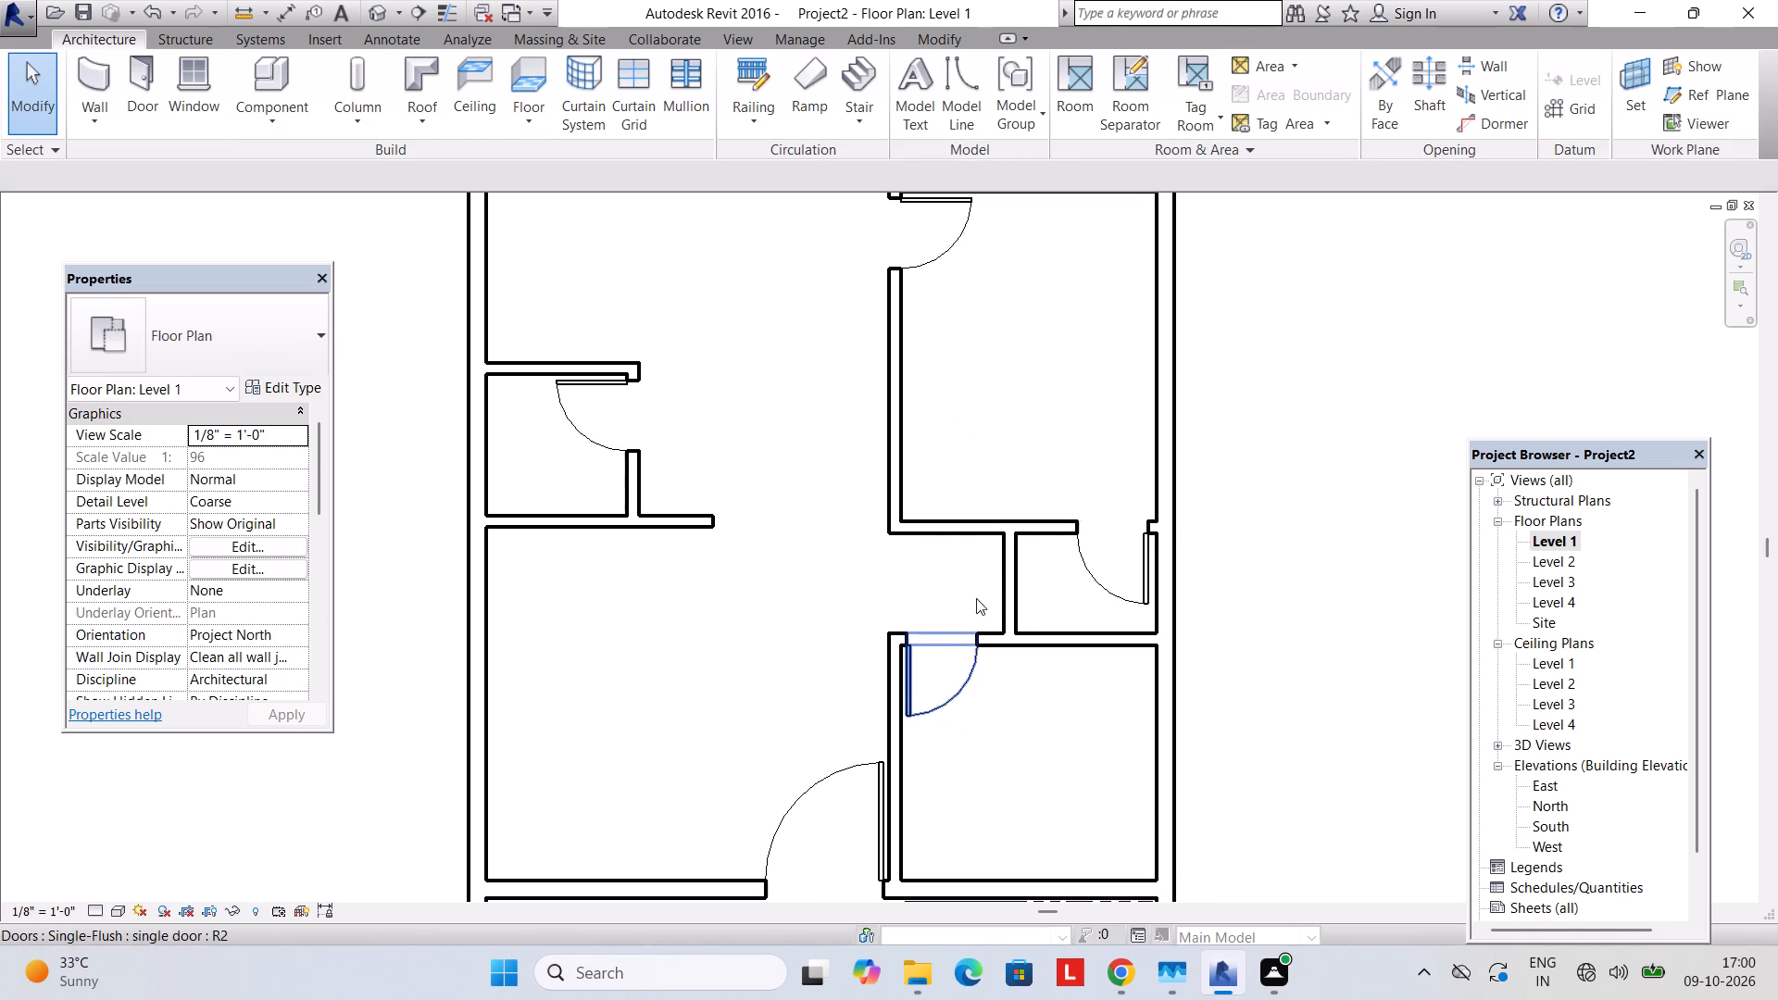
left_click(219, 113)
left_click(921, 138)
left_click(923, 129)
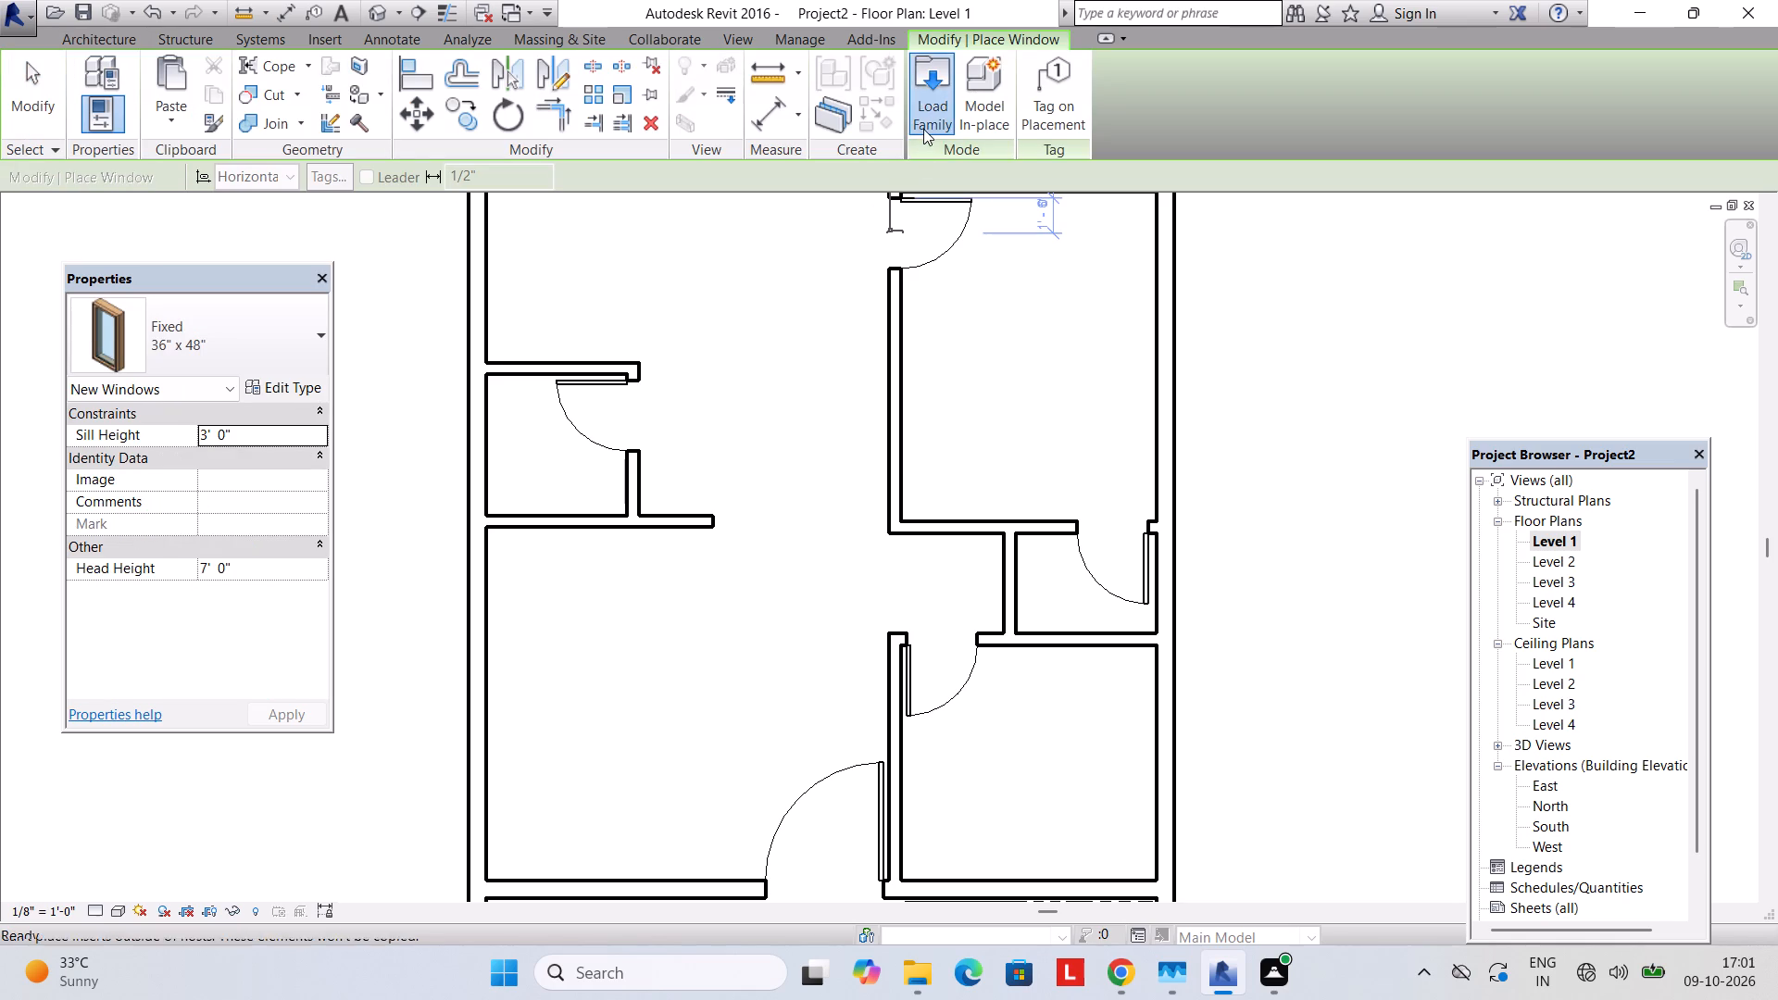
left_click(764, 247)
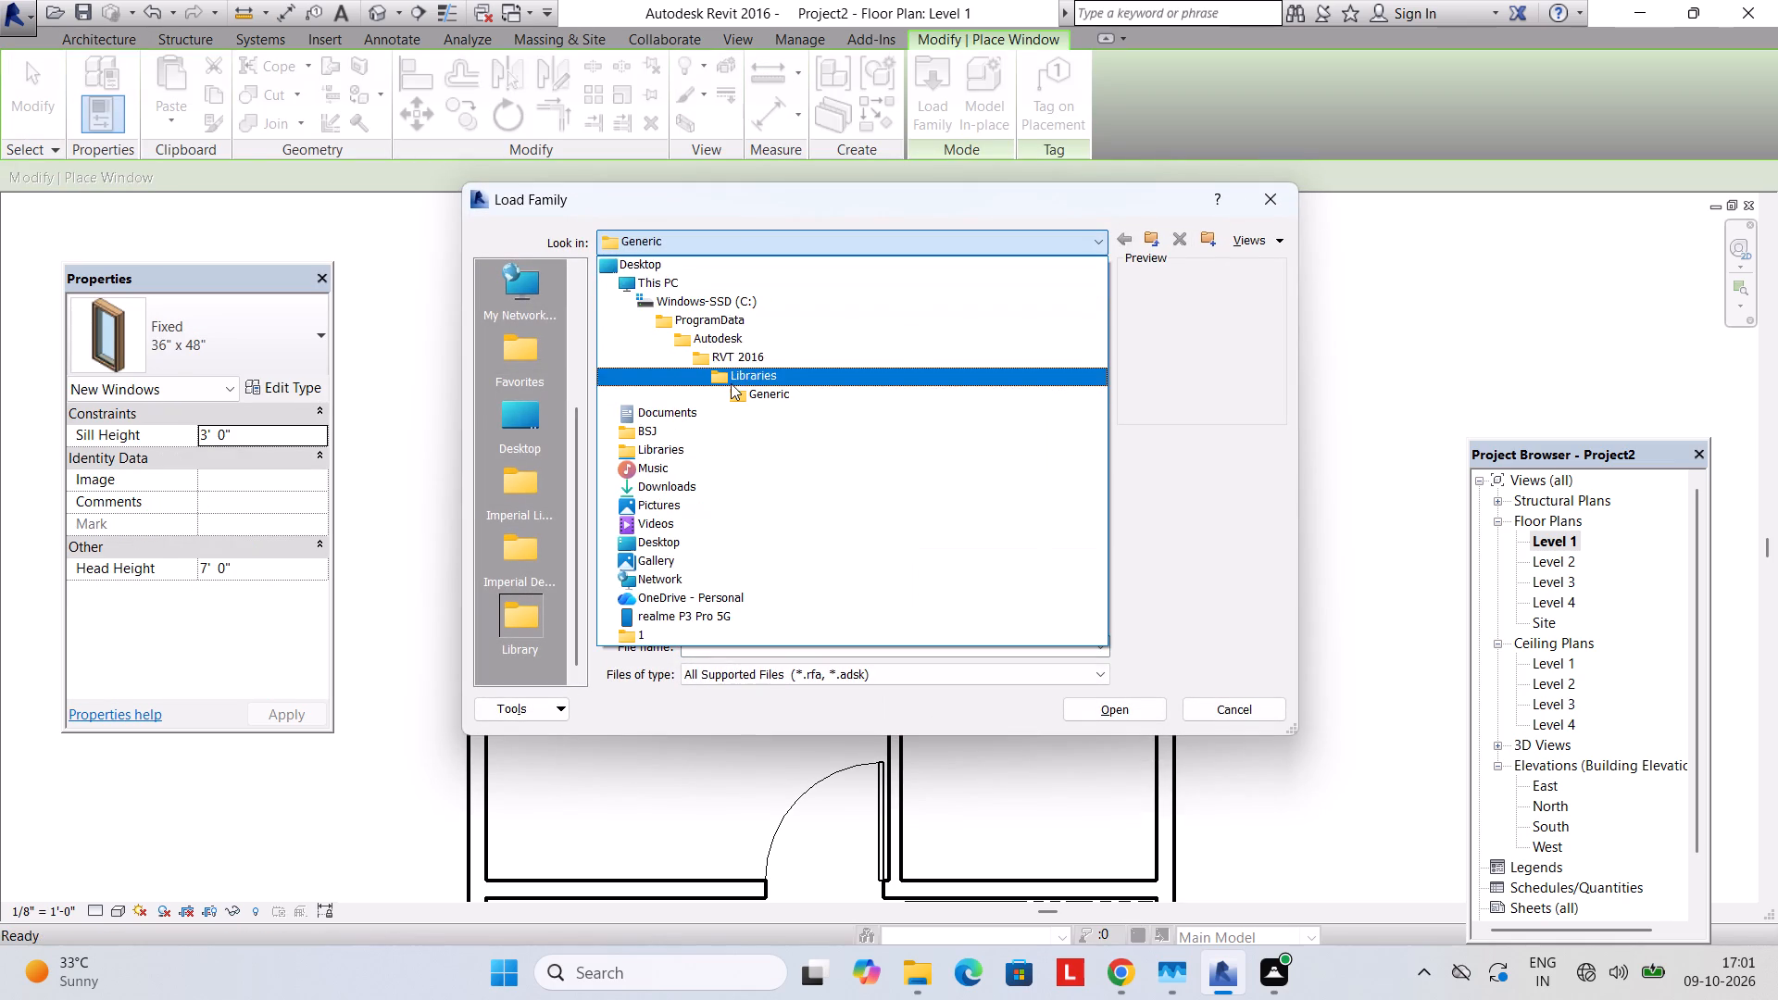
left_click(731, 383)
double_click(707, 341)
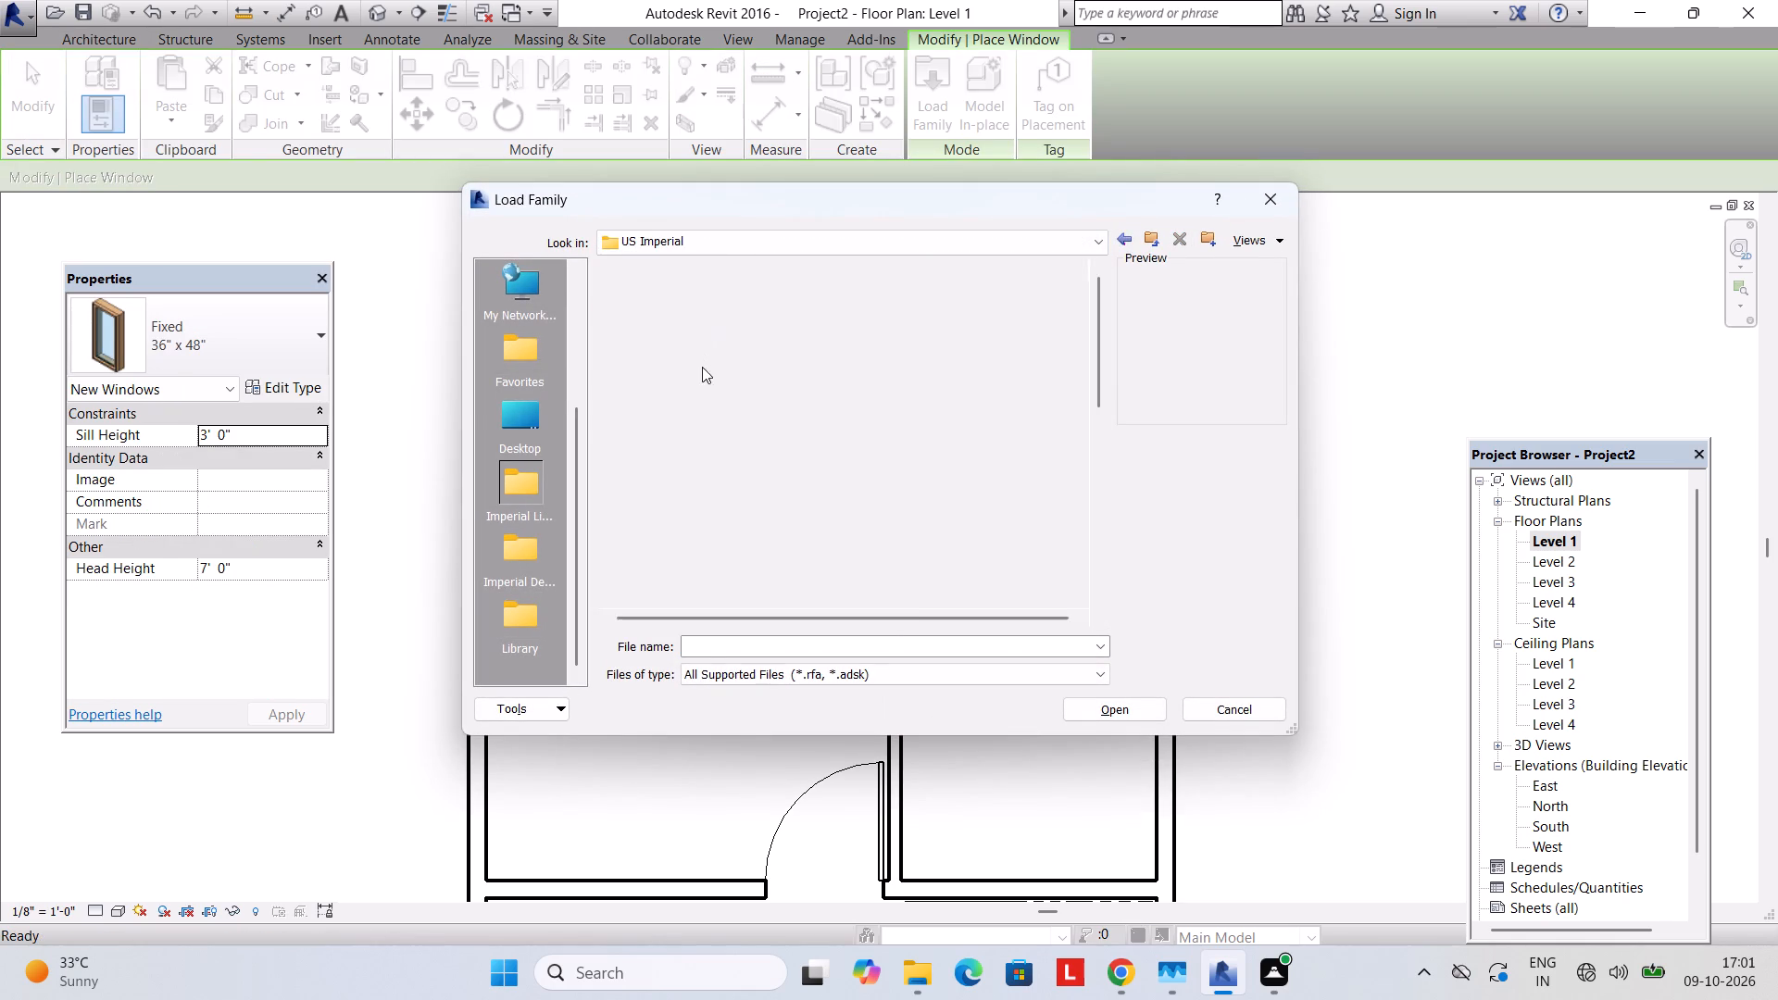
left_click(730, 644)
type("wi")
left_click(738, 674)
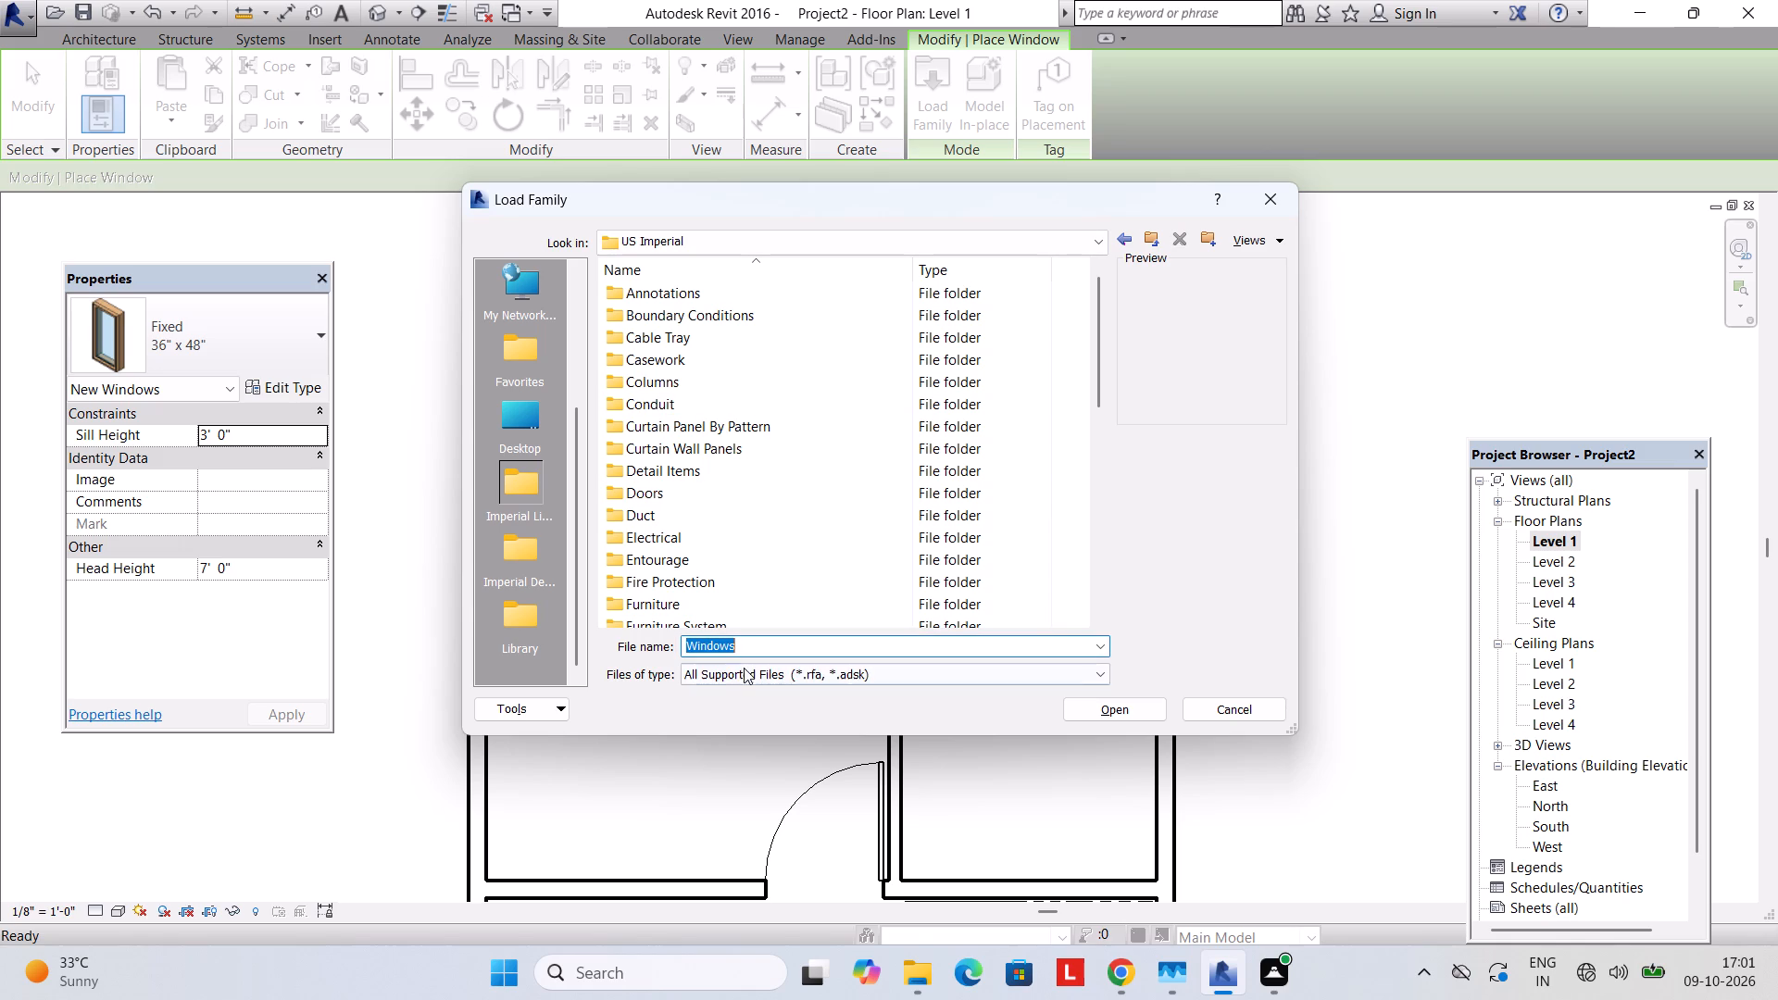
scroll(783, 592, "down", 4)
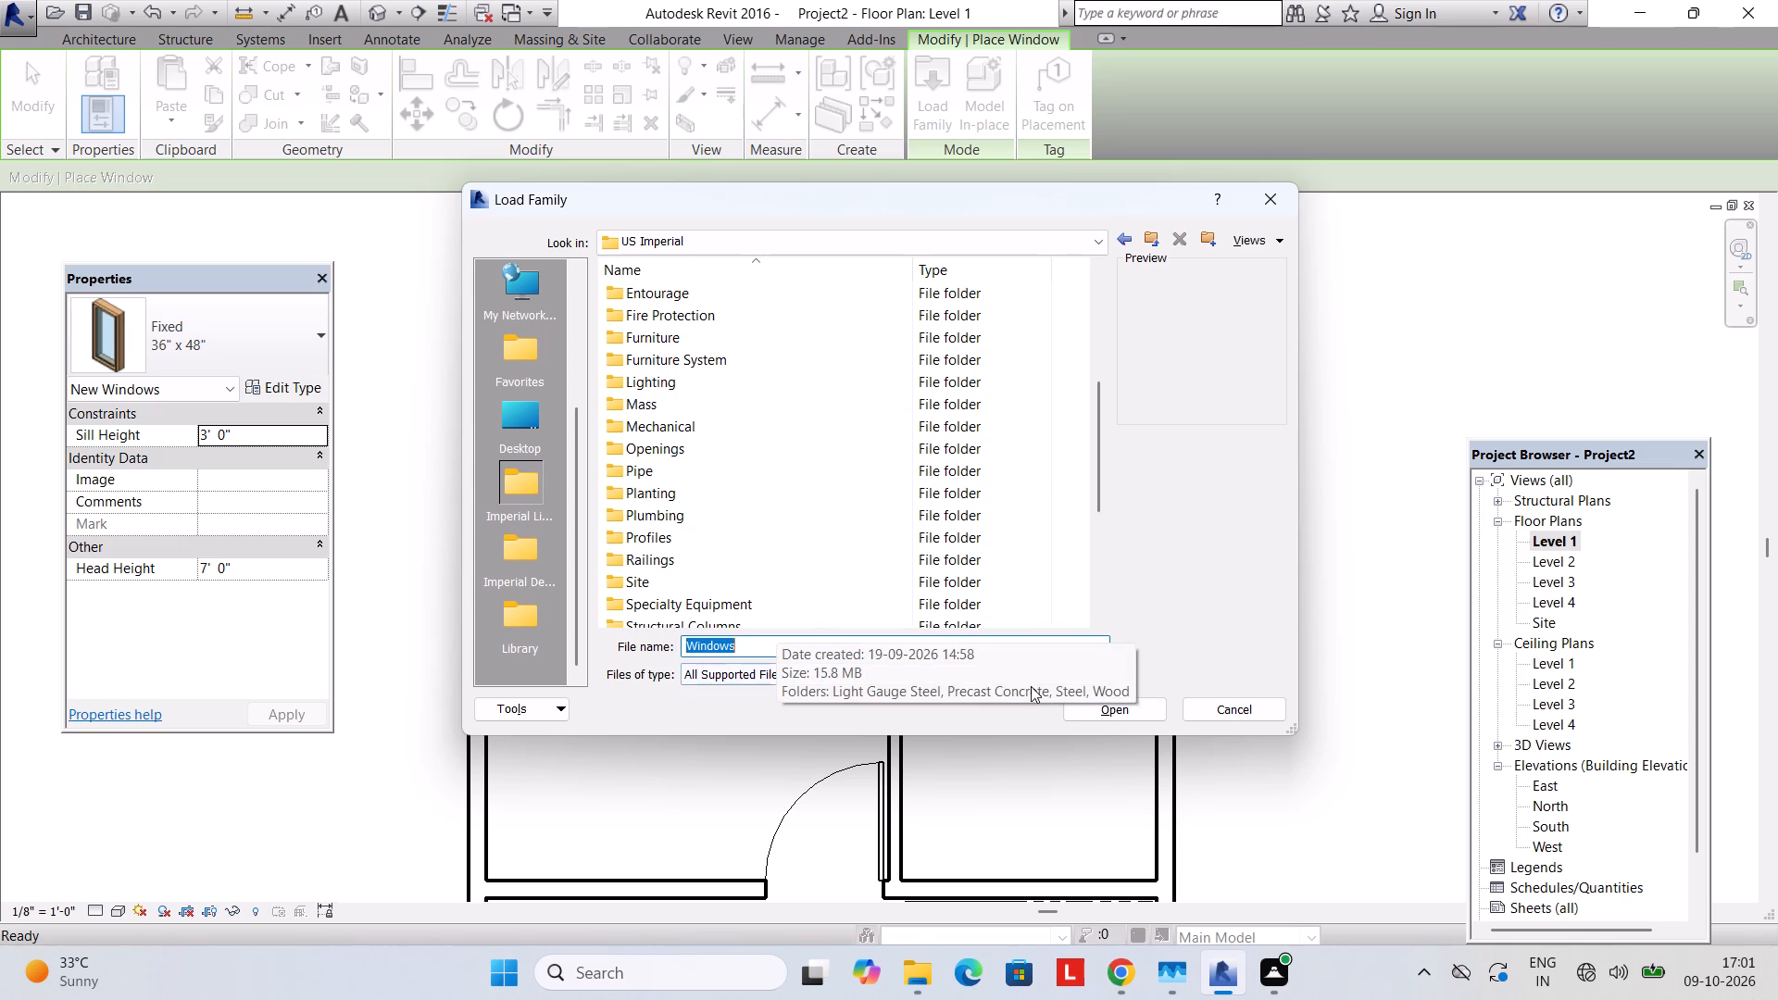
left_click(1105, 717)
Examine the previews of the window families, from Archtop with Trim through Window-Round Opening, to compare their designs.
left_click(768, 300)
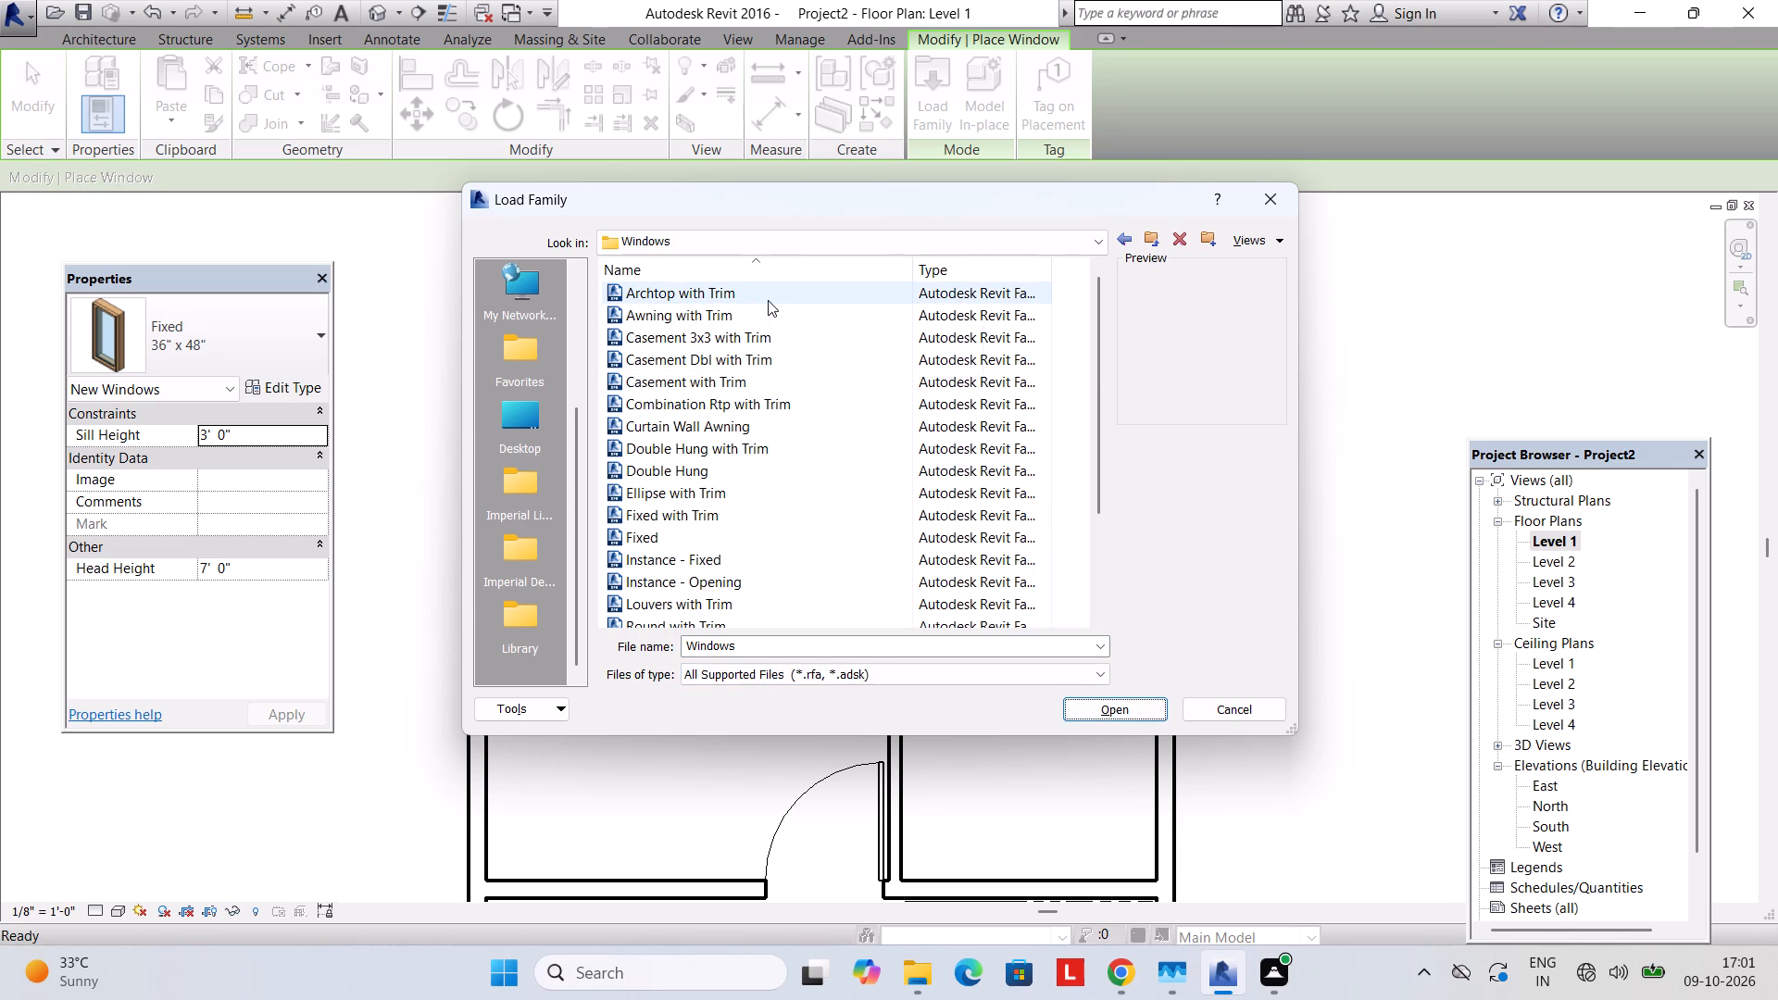
left_click(768, 313)
left_click(770, 345)
left_click(768, 374)
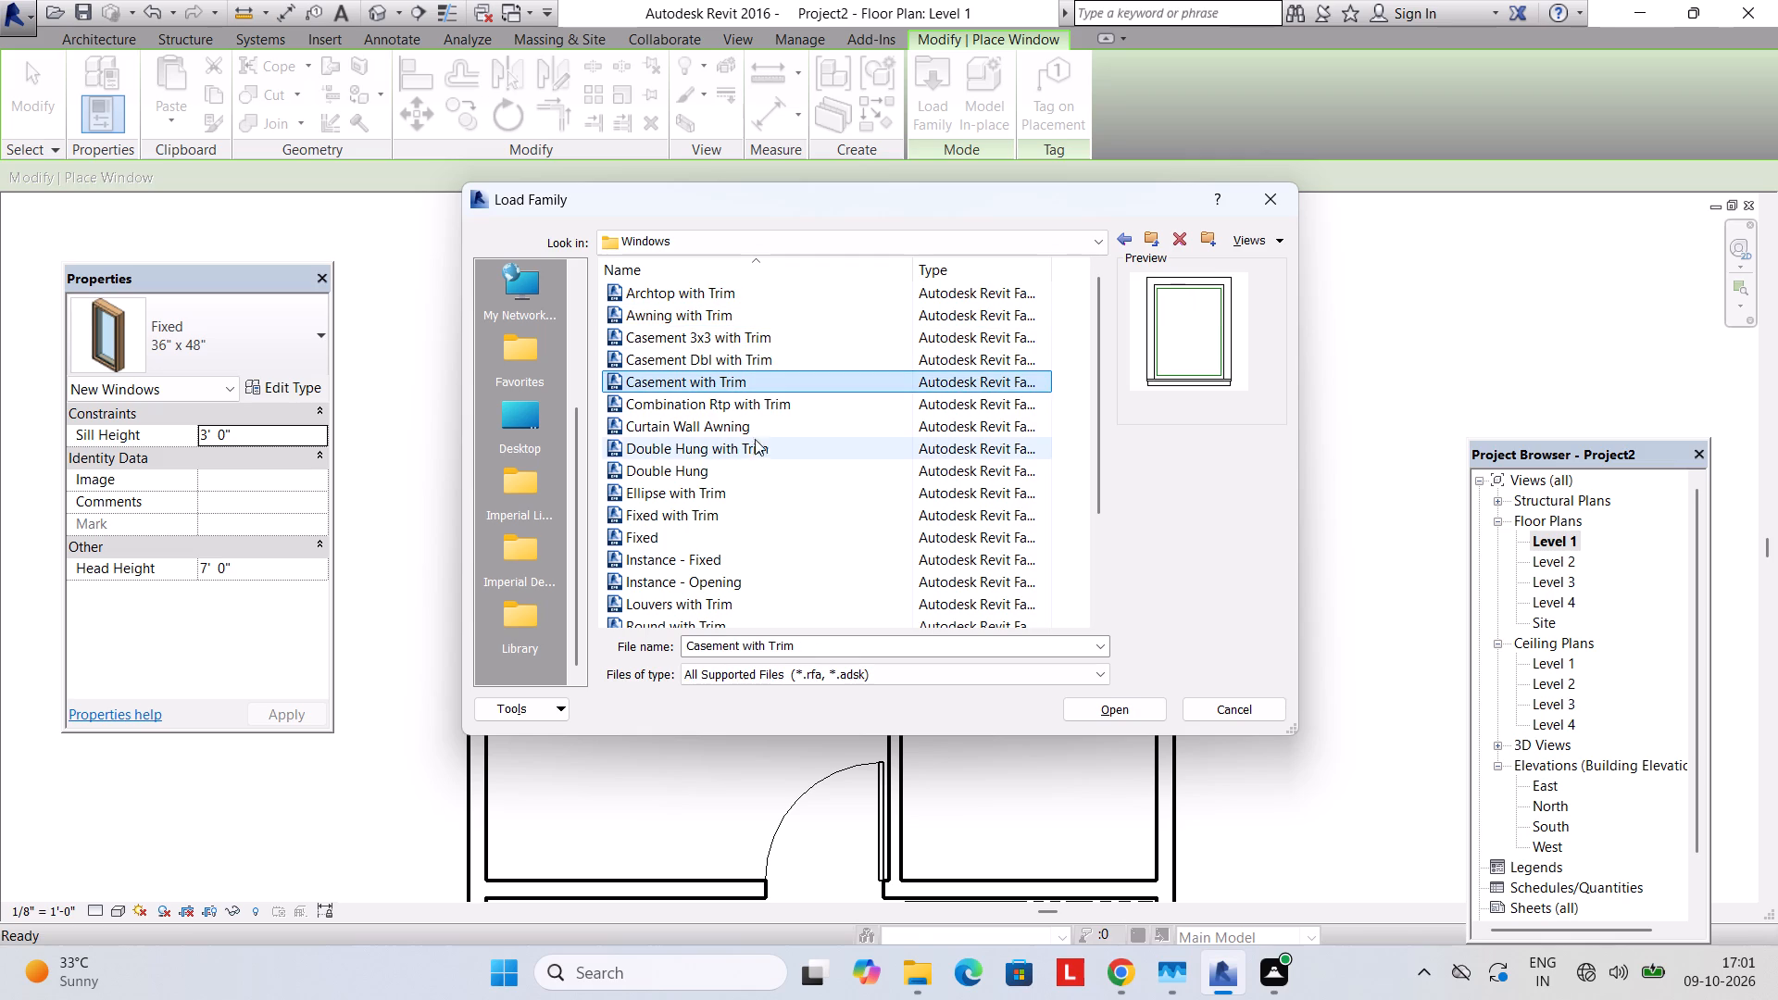
left_click(725, 406)
left_click(725, 408)
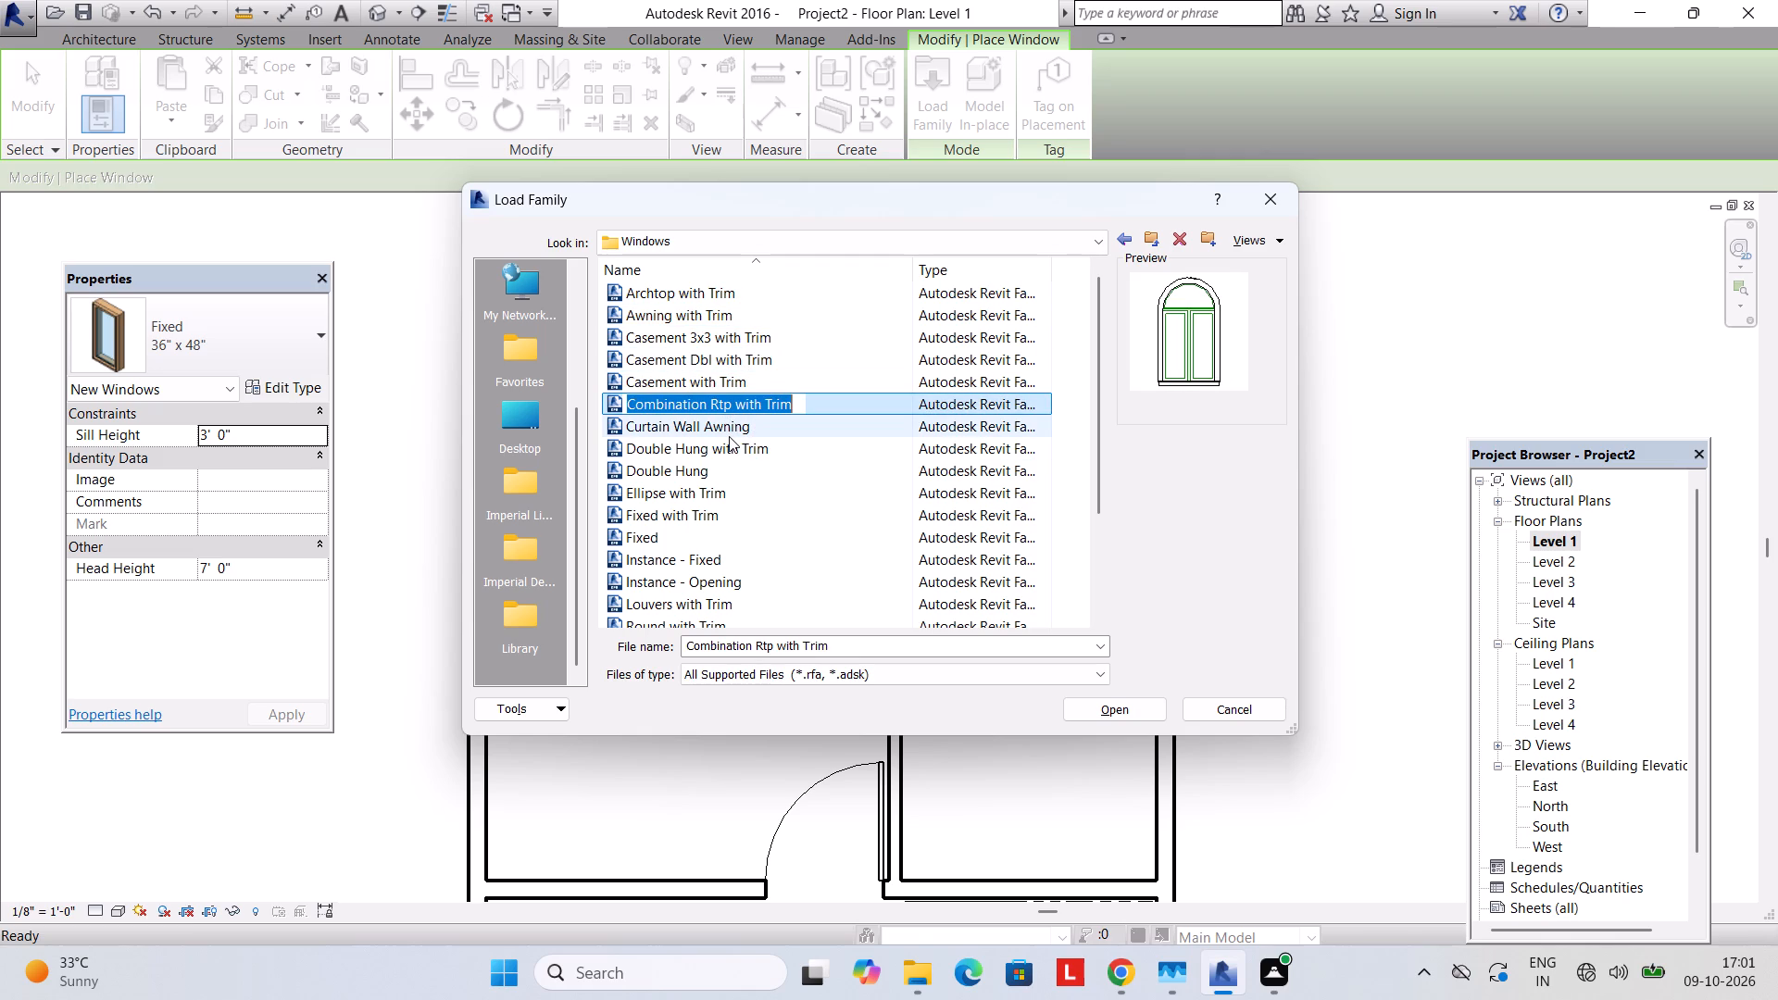
left_click(729, 434)
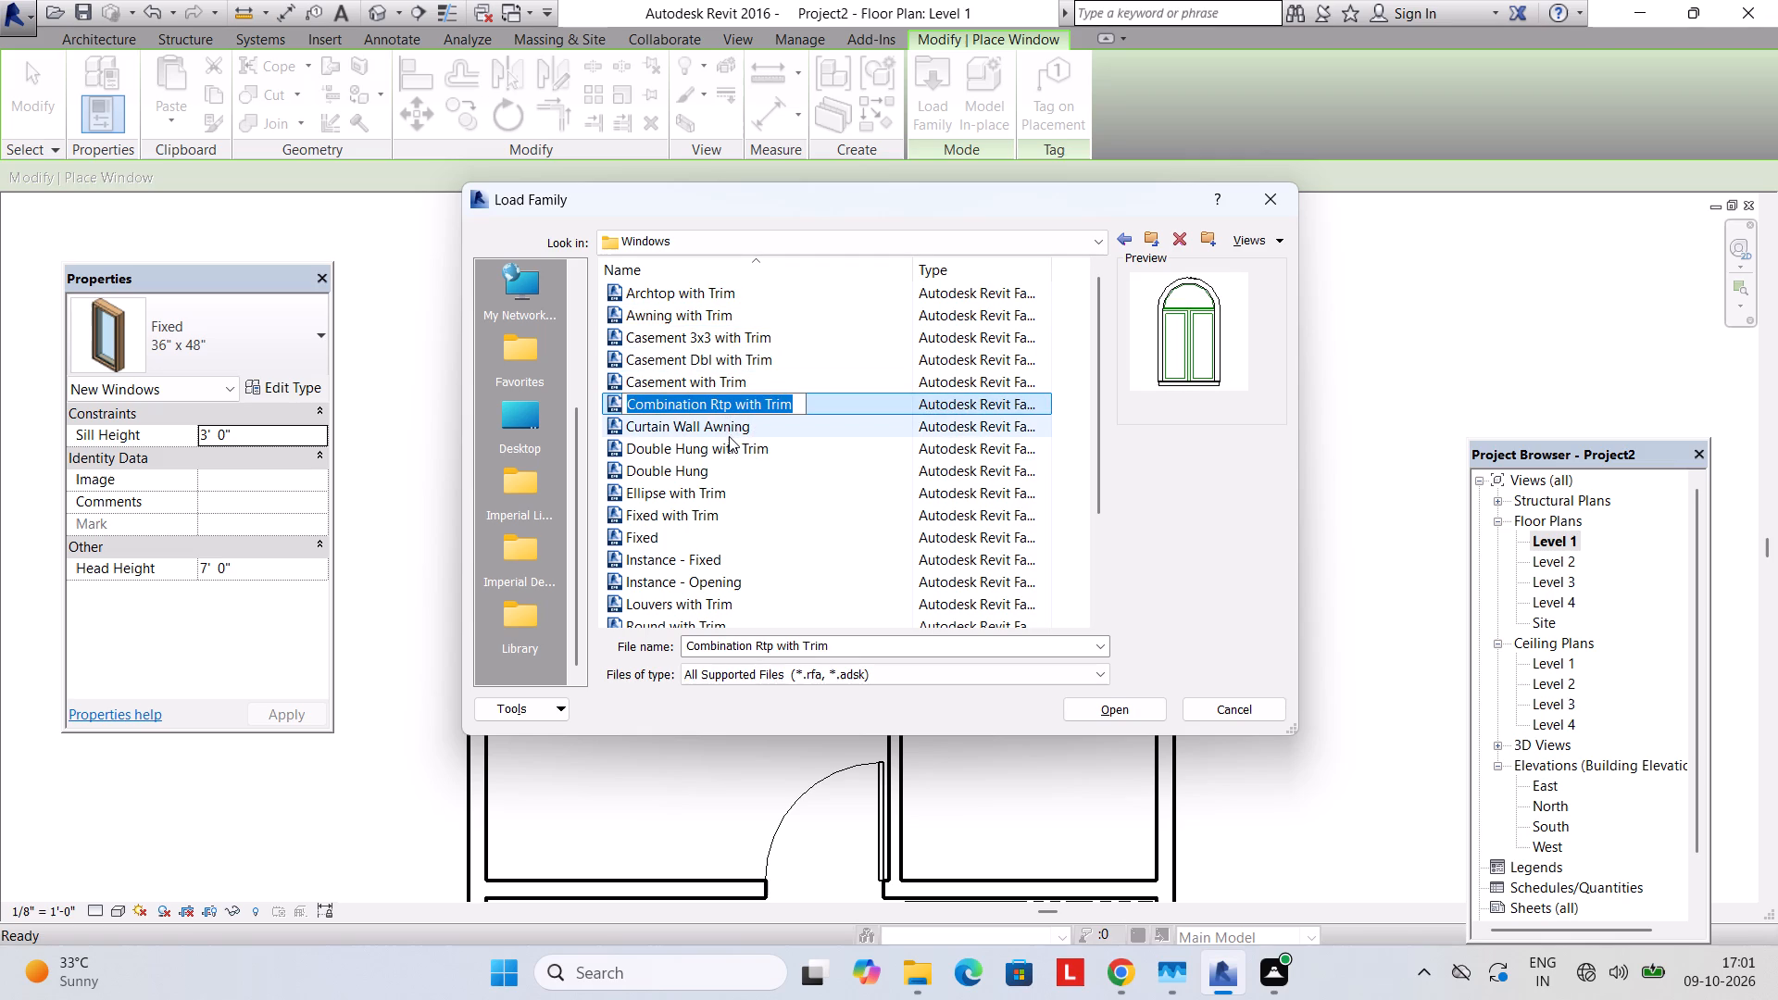
left_click(729, 436)
left_click(729, 449)
left_click(713, 467)
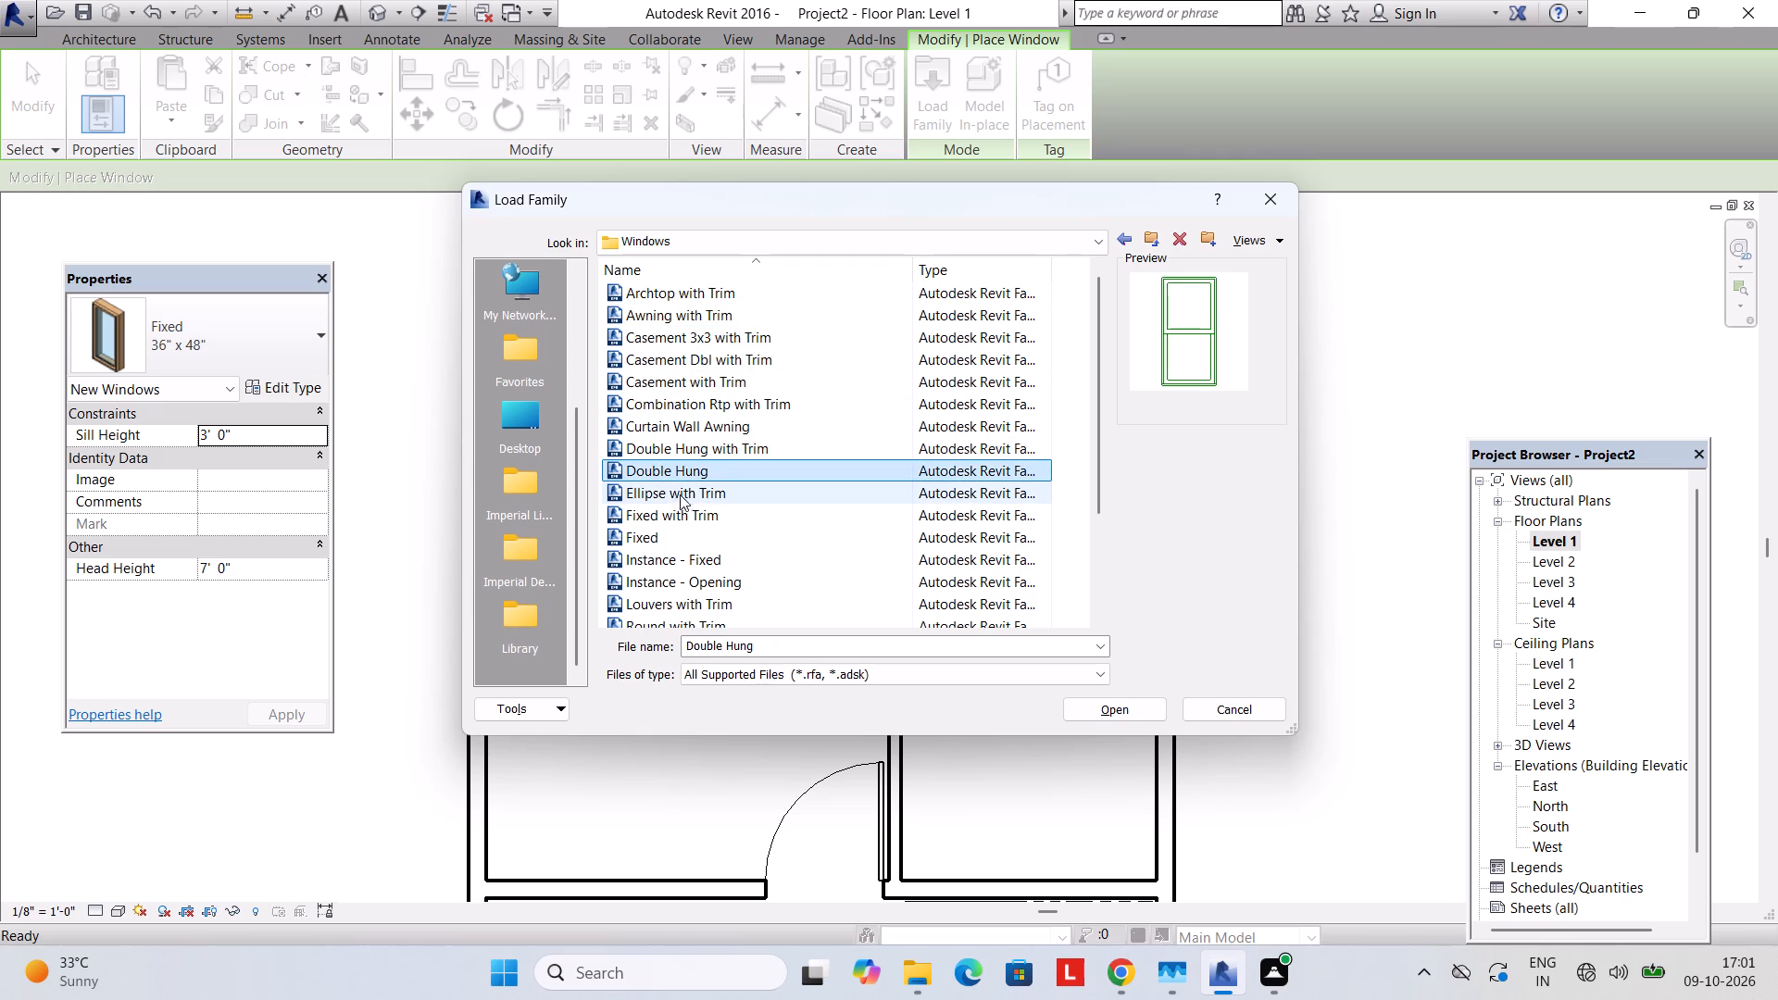
left_click(675, 495)
left_click(676, 508)
left_click(666, 536)
left_click(680, 570)
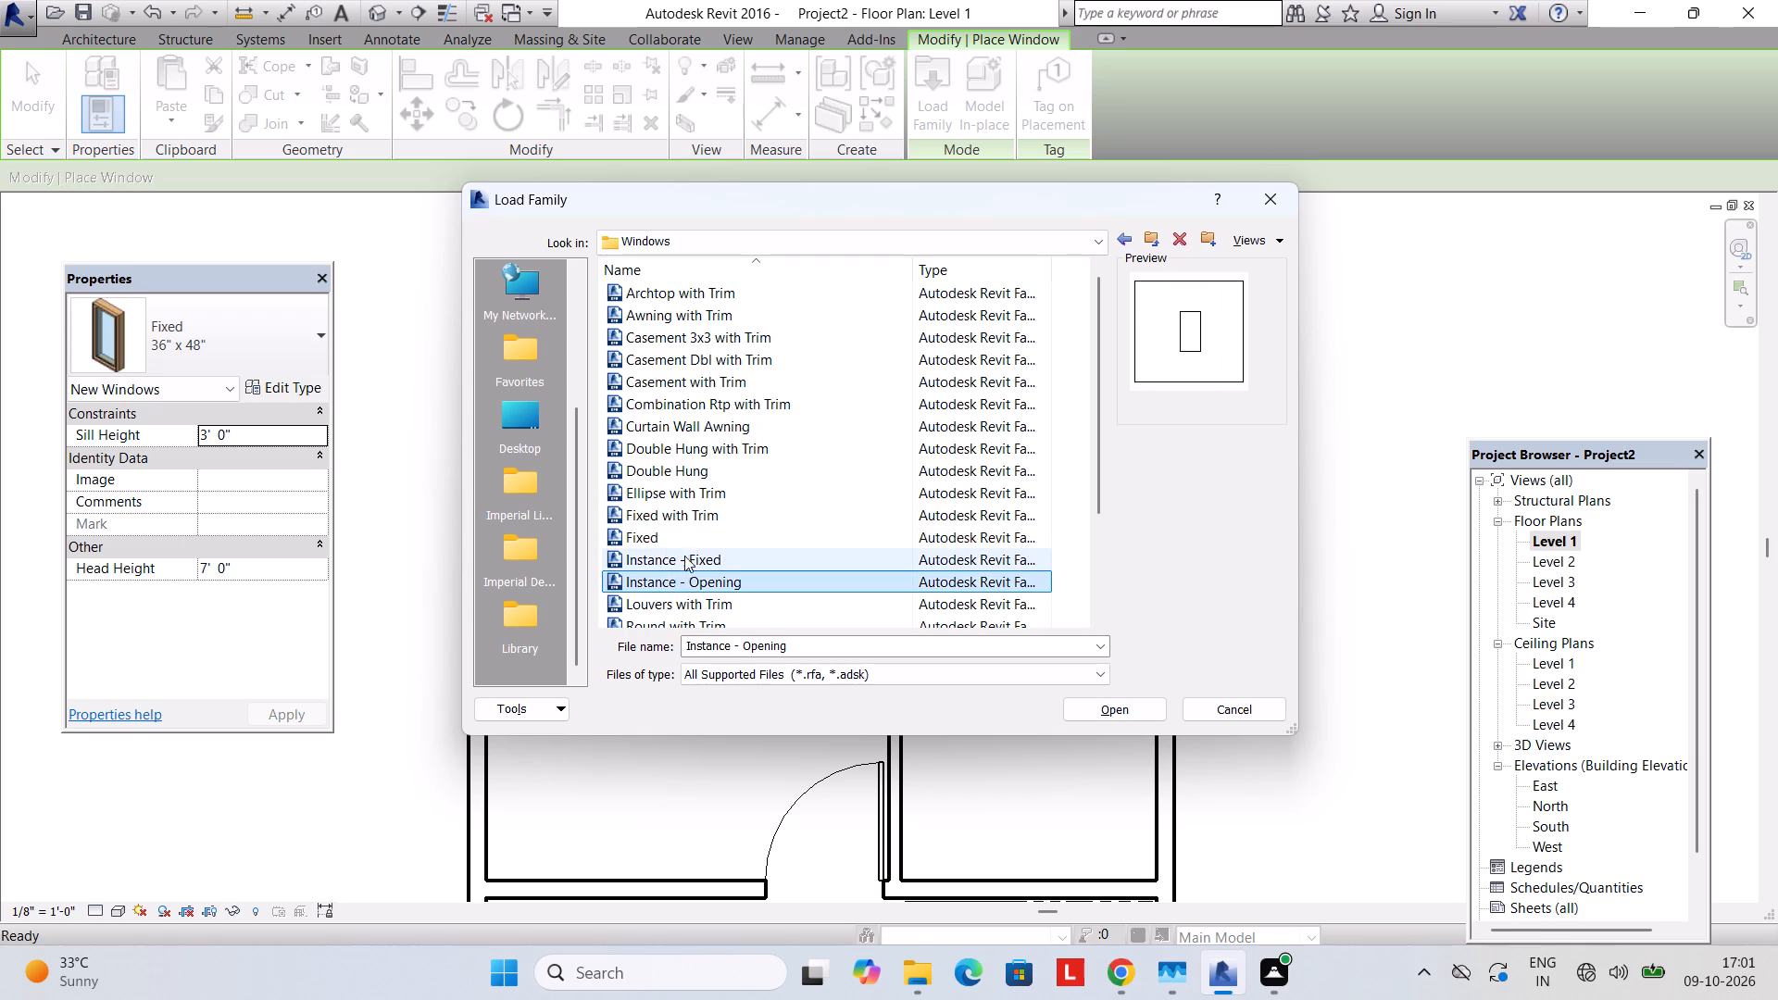
scroll(677, 519, "down", 4)
left_click(656, 574)
scroll(664, 525, "up", 3)
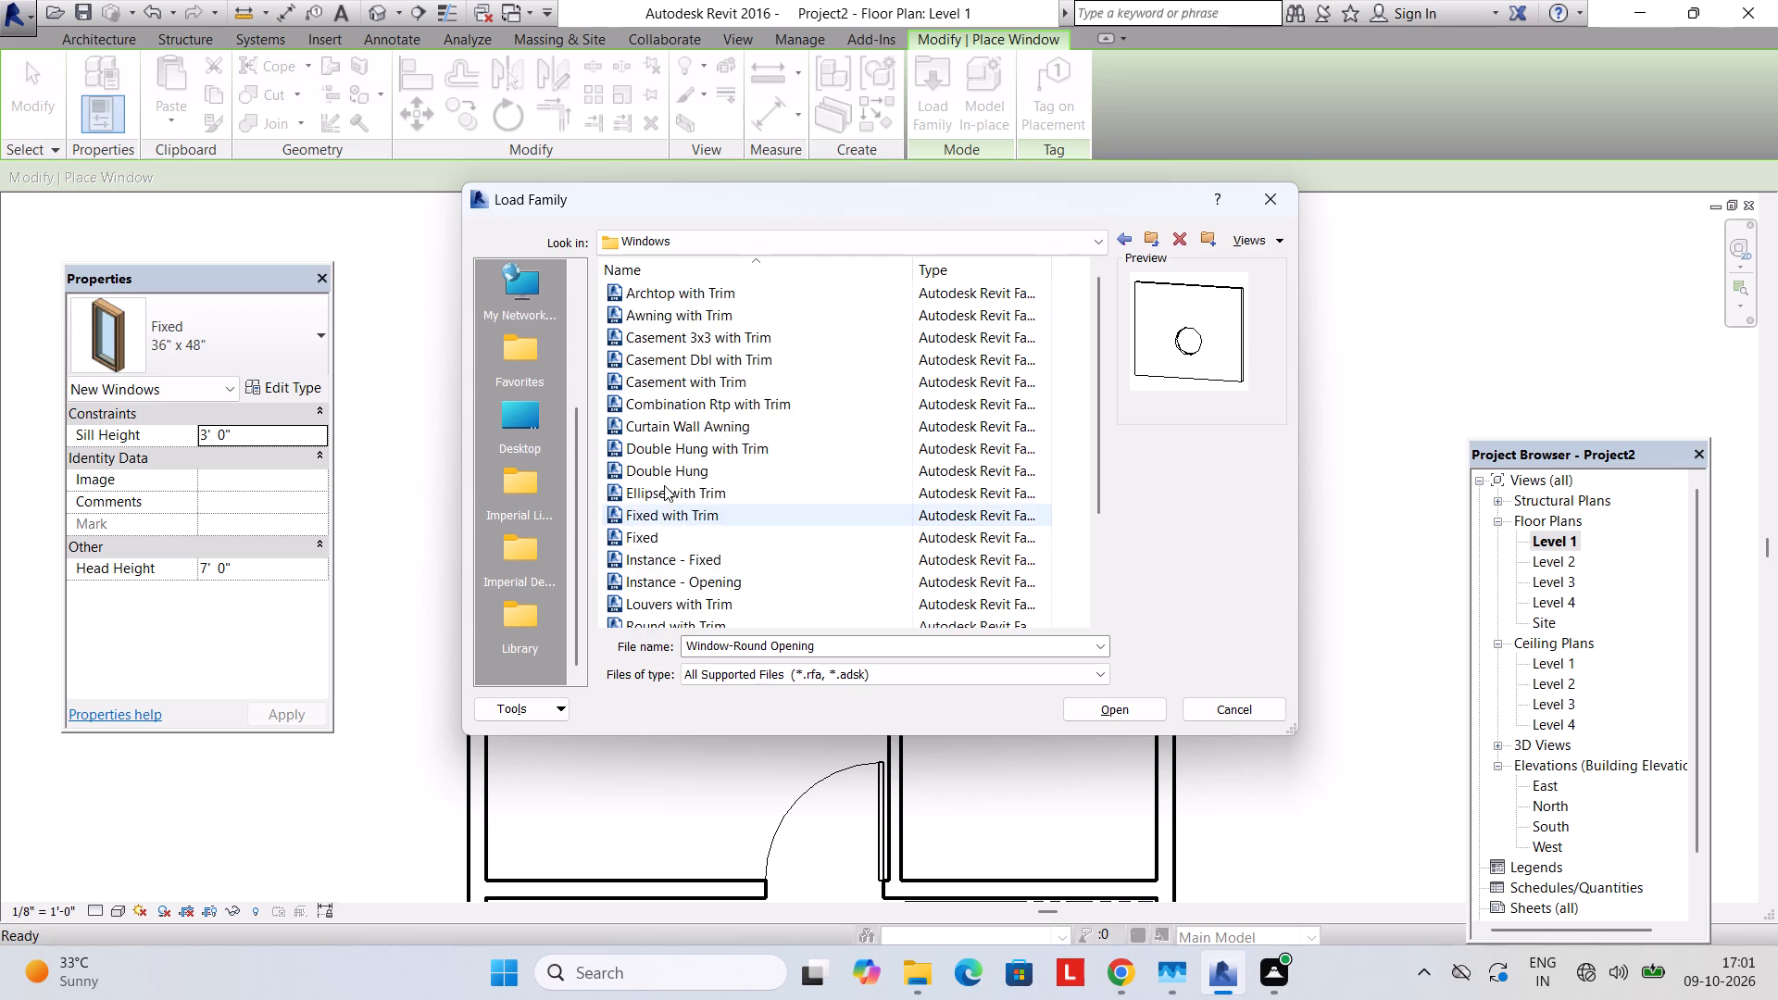
scroll(664, 485, "up", 4)
scroll(669, 386, "up", 2)
left_click(686, 296)
left_click(687, 315)
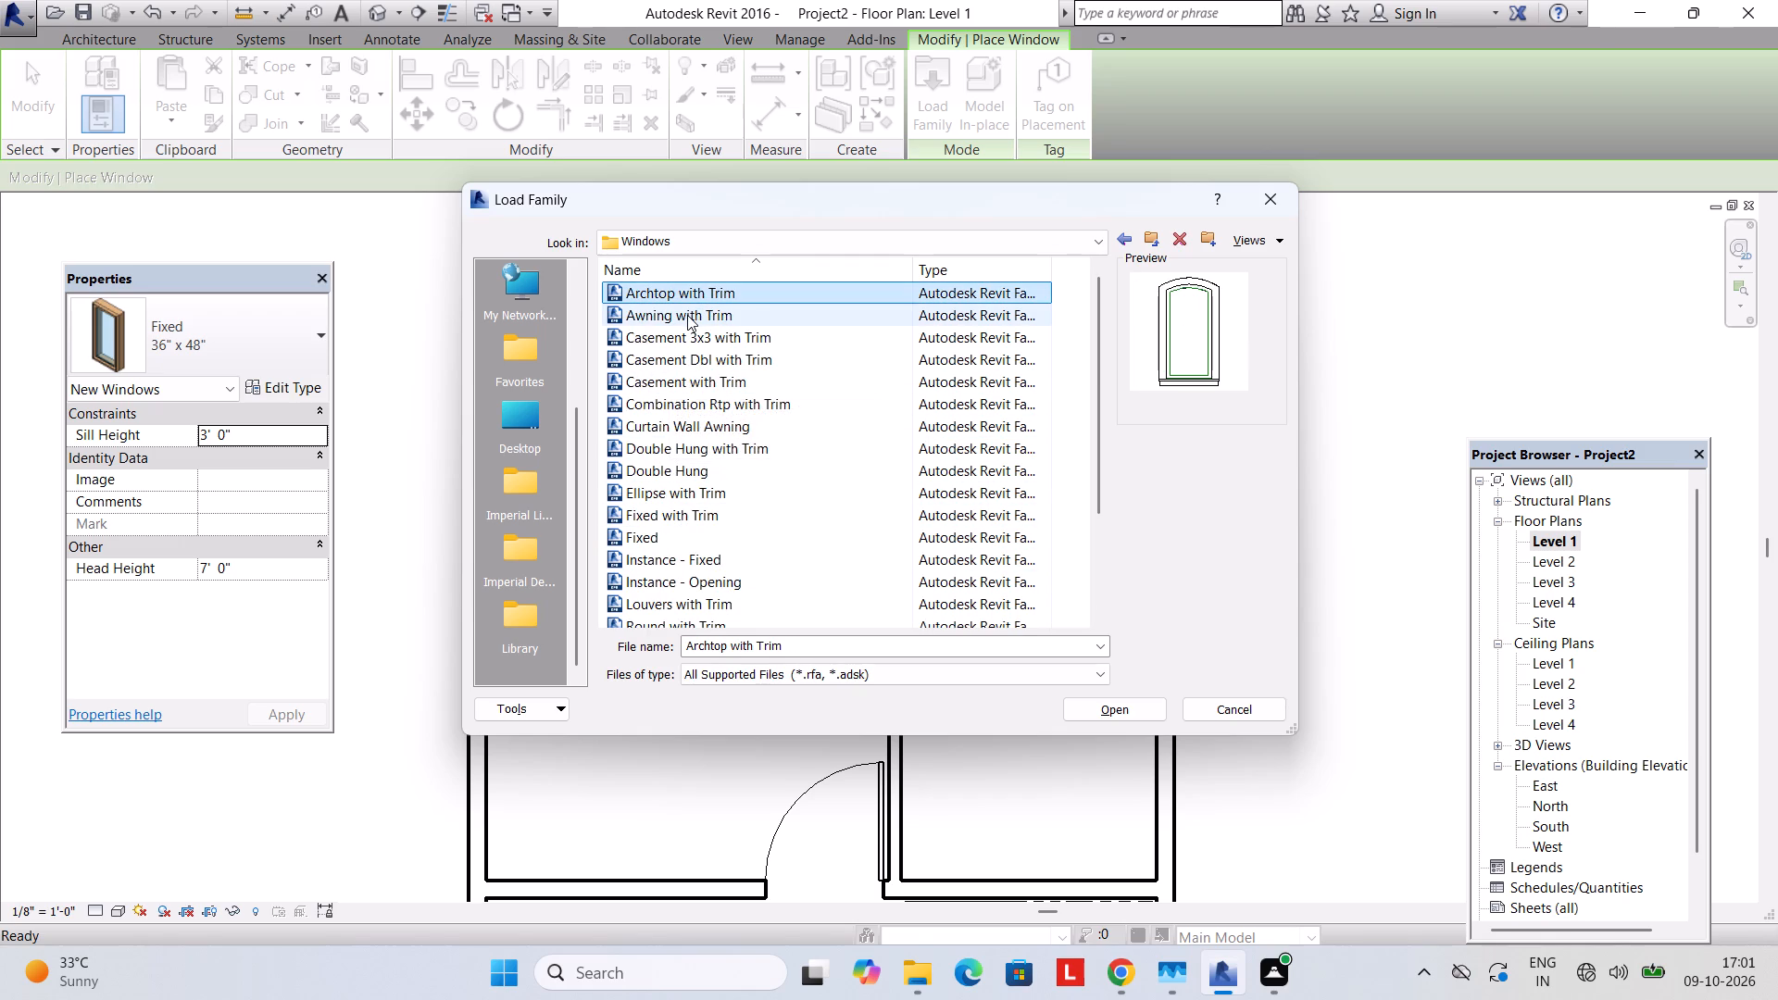
left_click(665, 344)
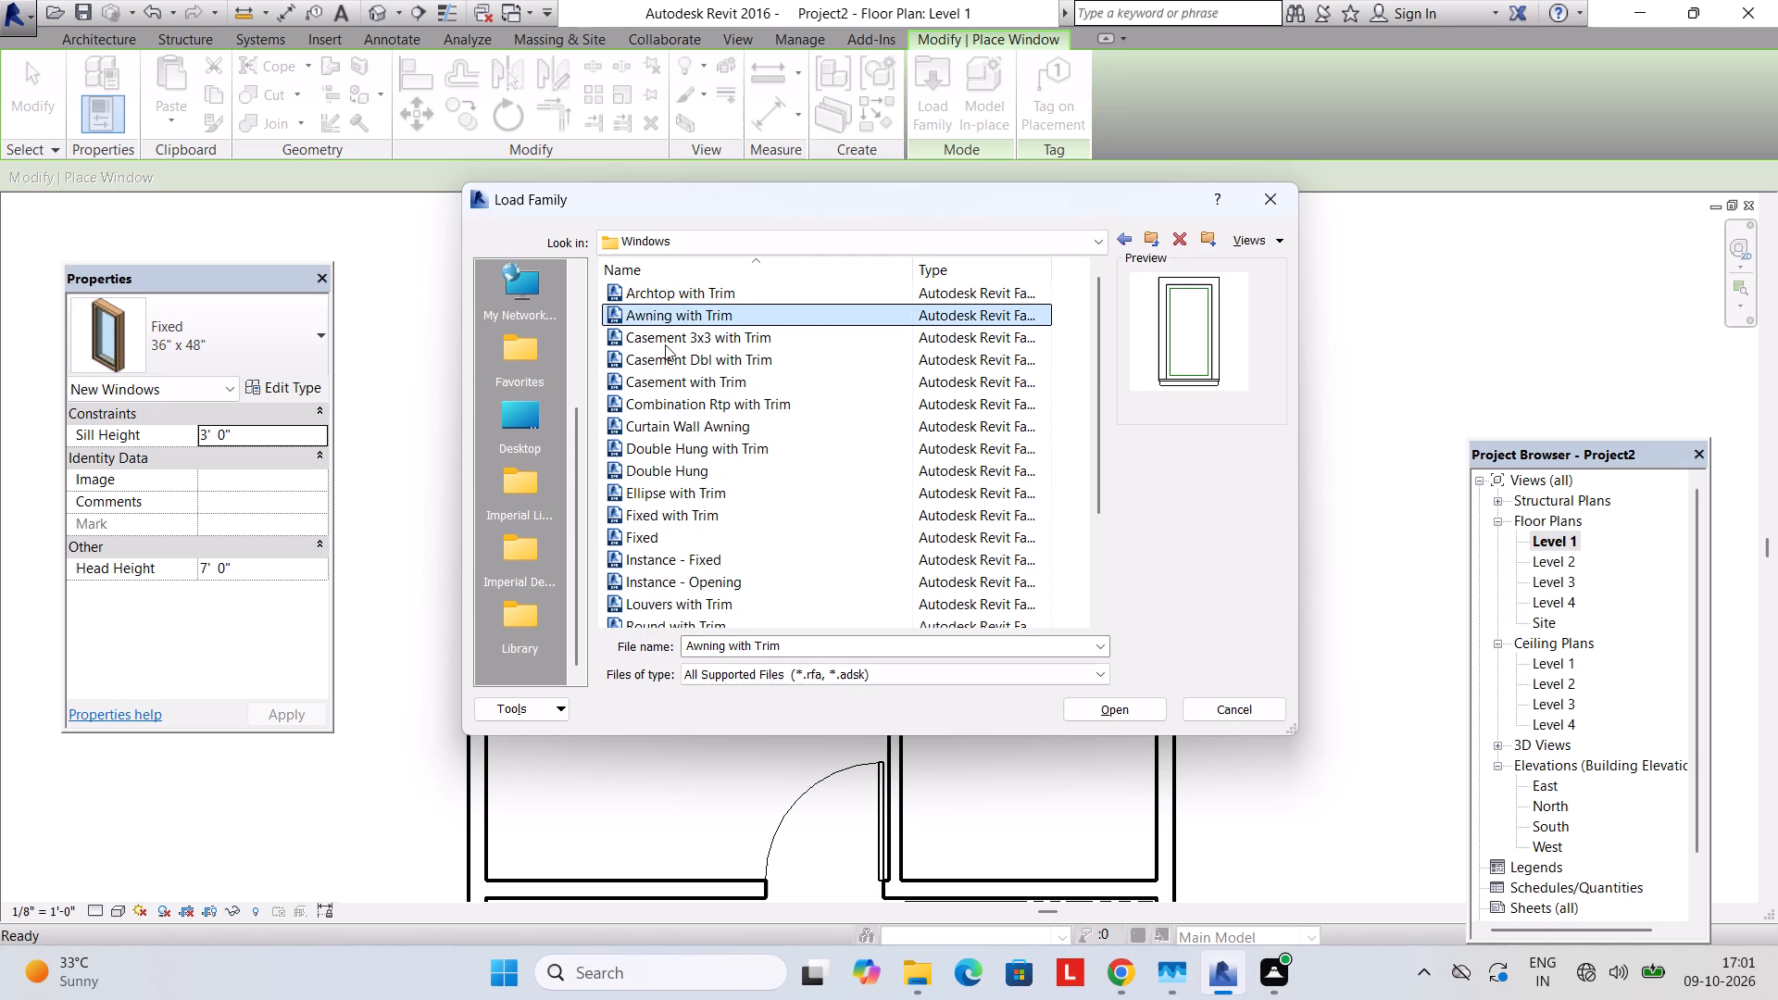
Load the Casement Dbl with Trim window family for placement in the Level 1 plan.
left_click(648, 363)
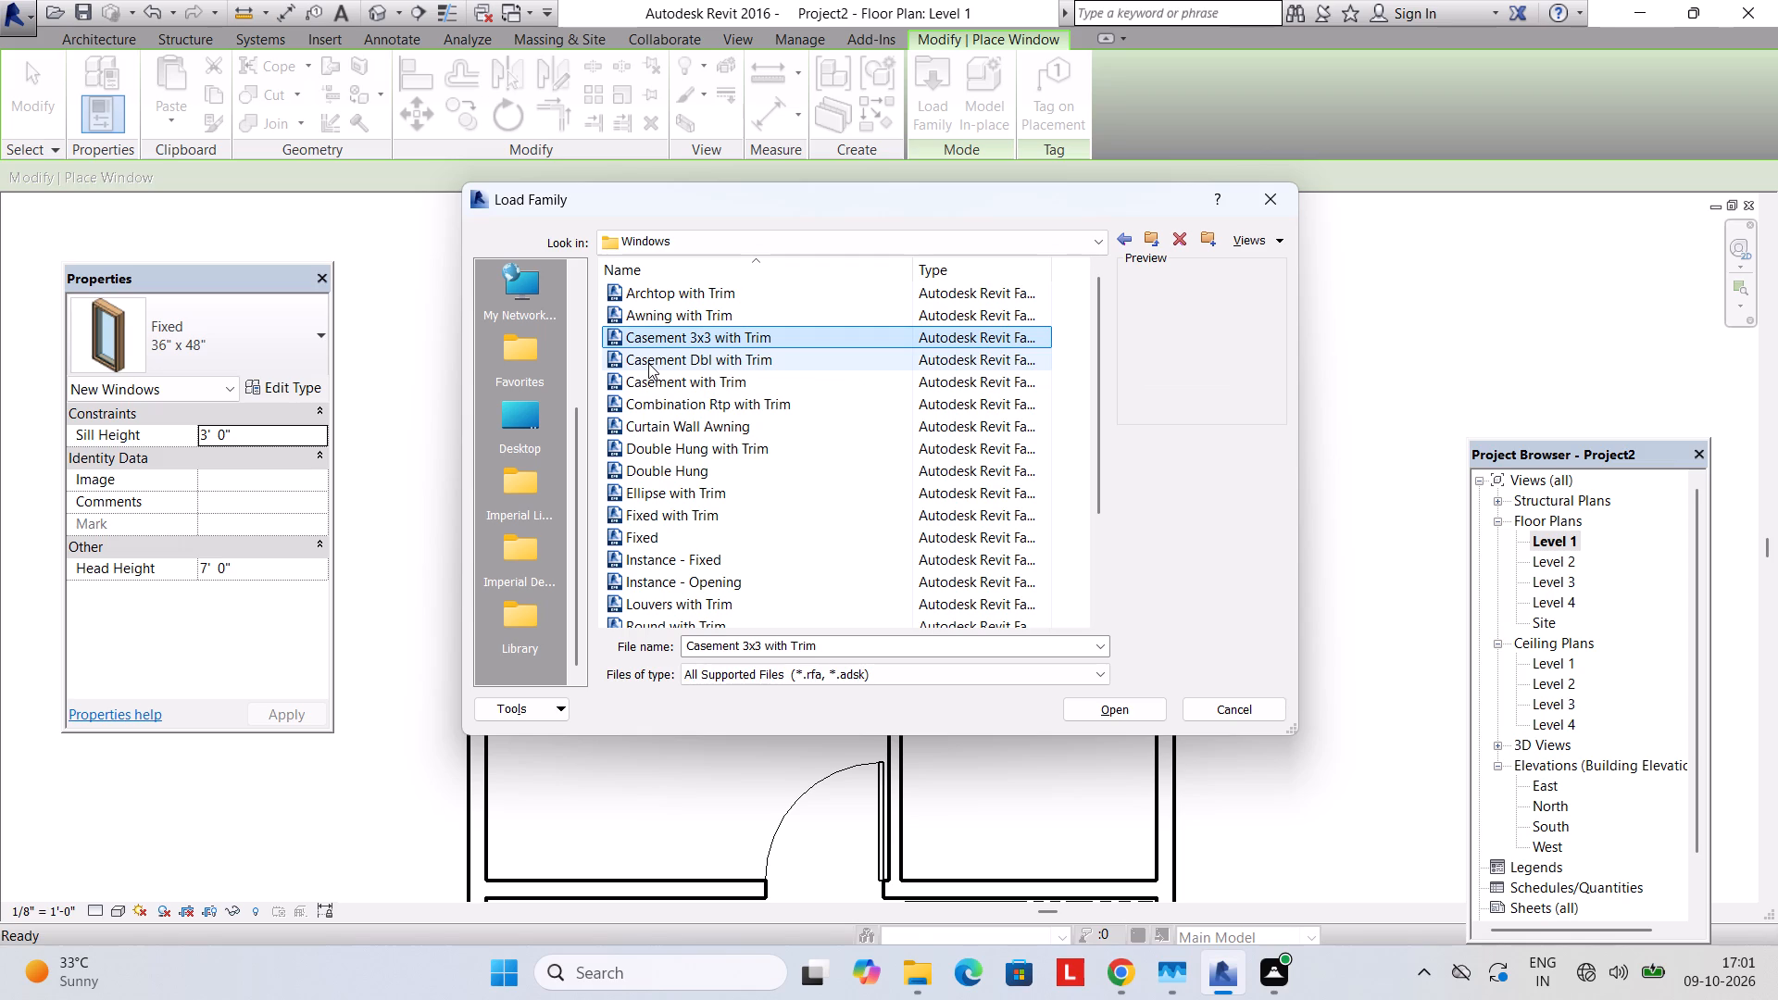
left_click(1109, 707)
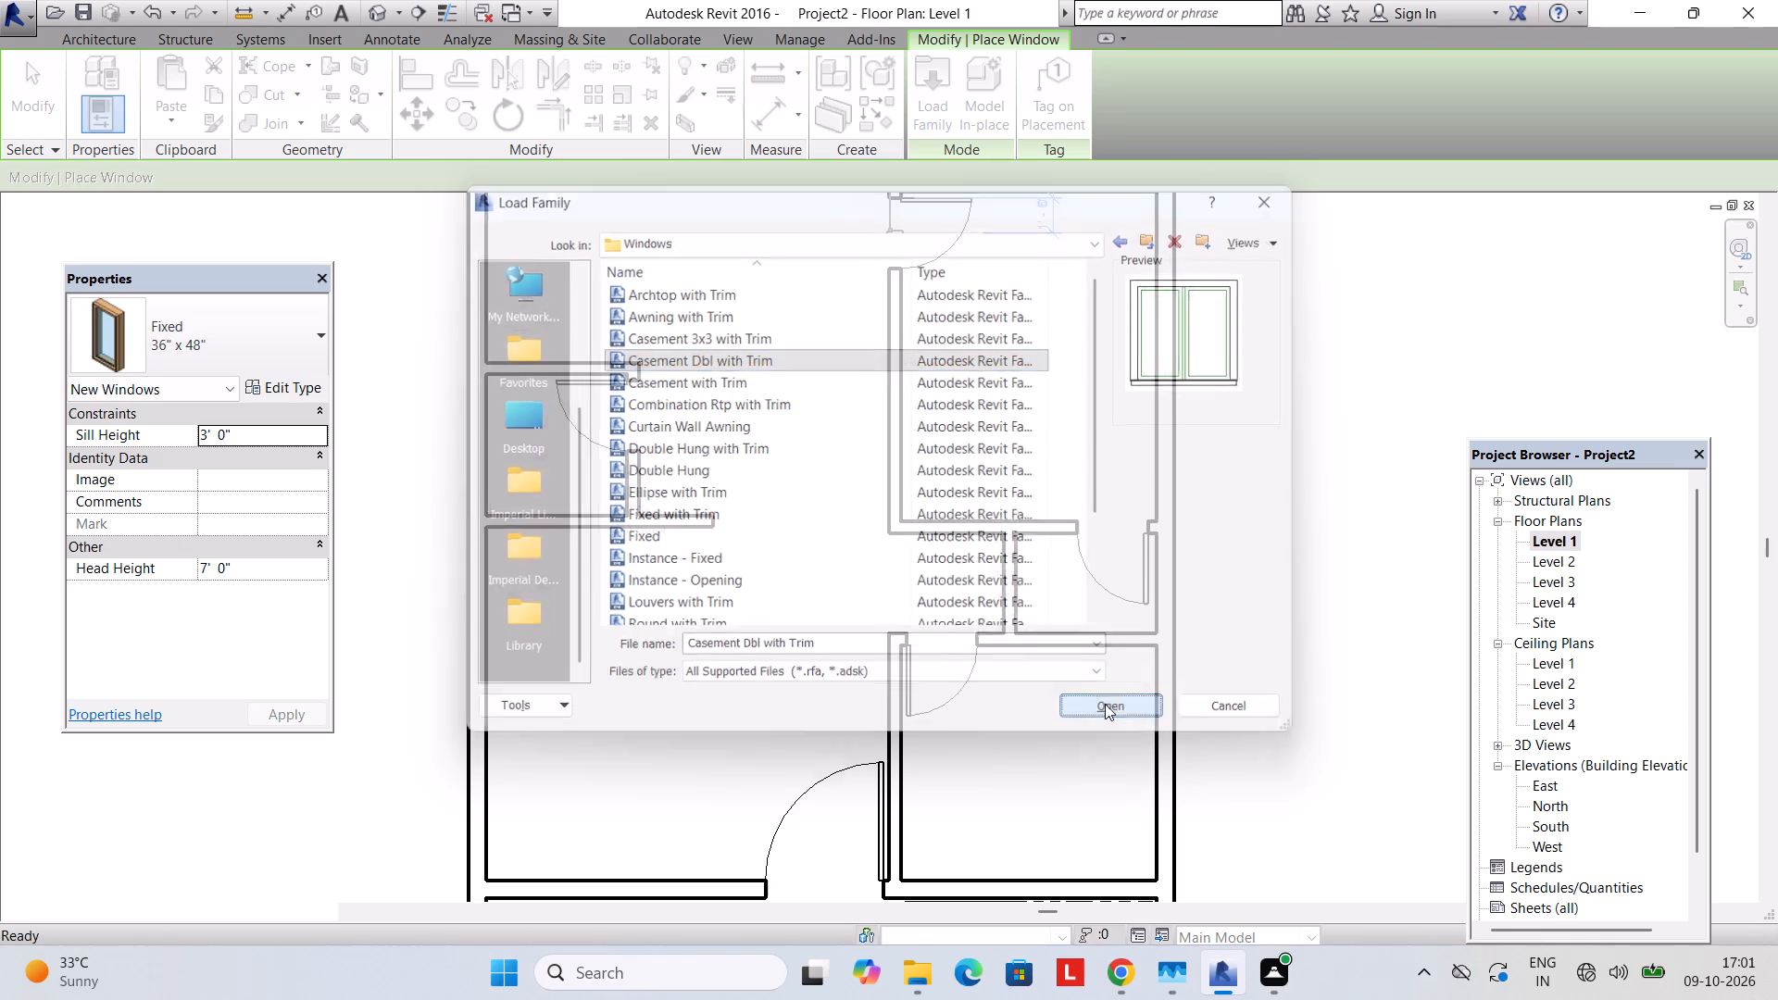
middle_click_drag(997, 672, 1021, 561)
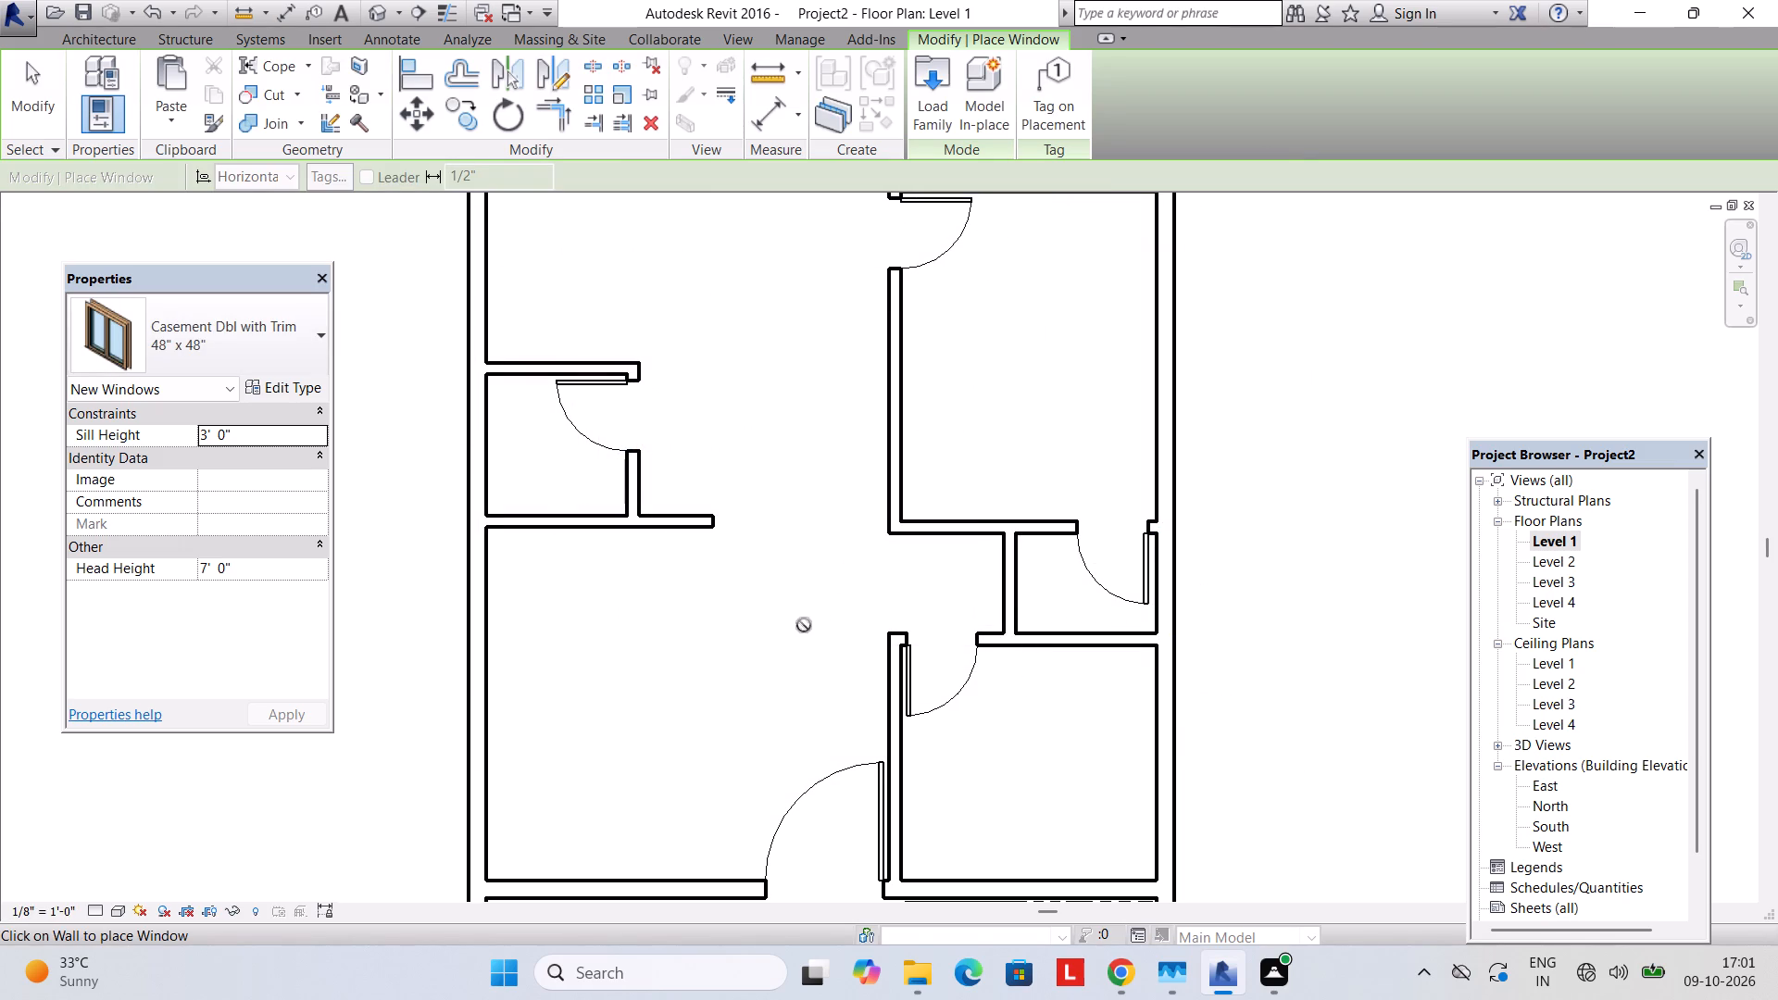
Place a 48" x 48" Casement Dbl with Trim window in the front wall beside the main entrance door, 7' 4 1/2" from the side wall.
scroll(695, 674, "down", 1)
middle_click_drag(695, 669, 757, 493)
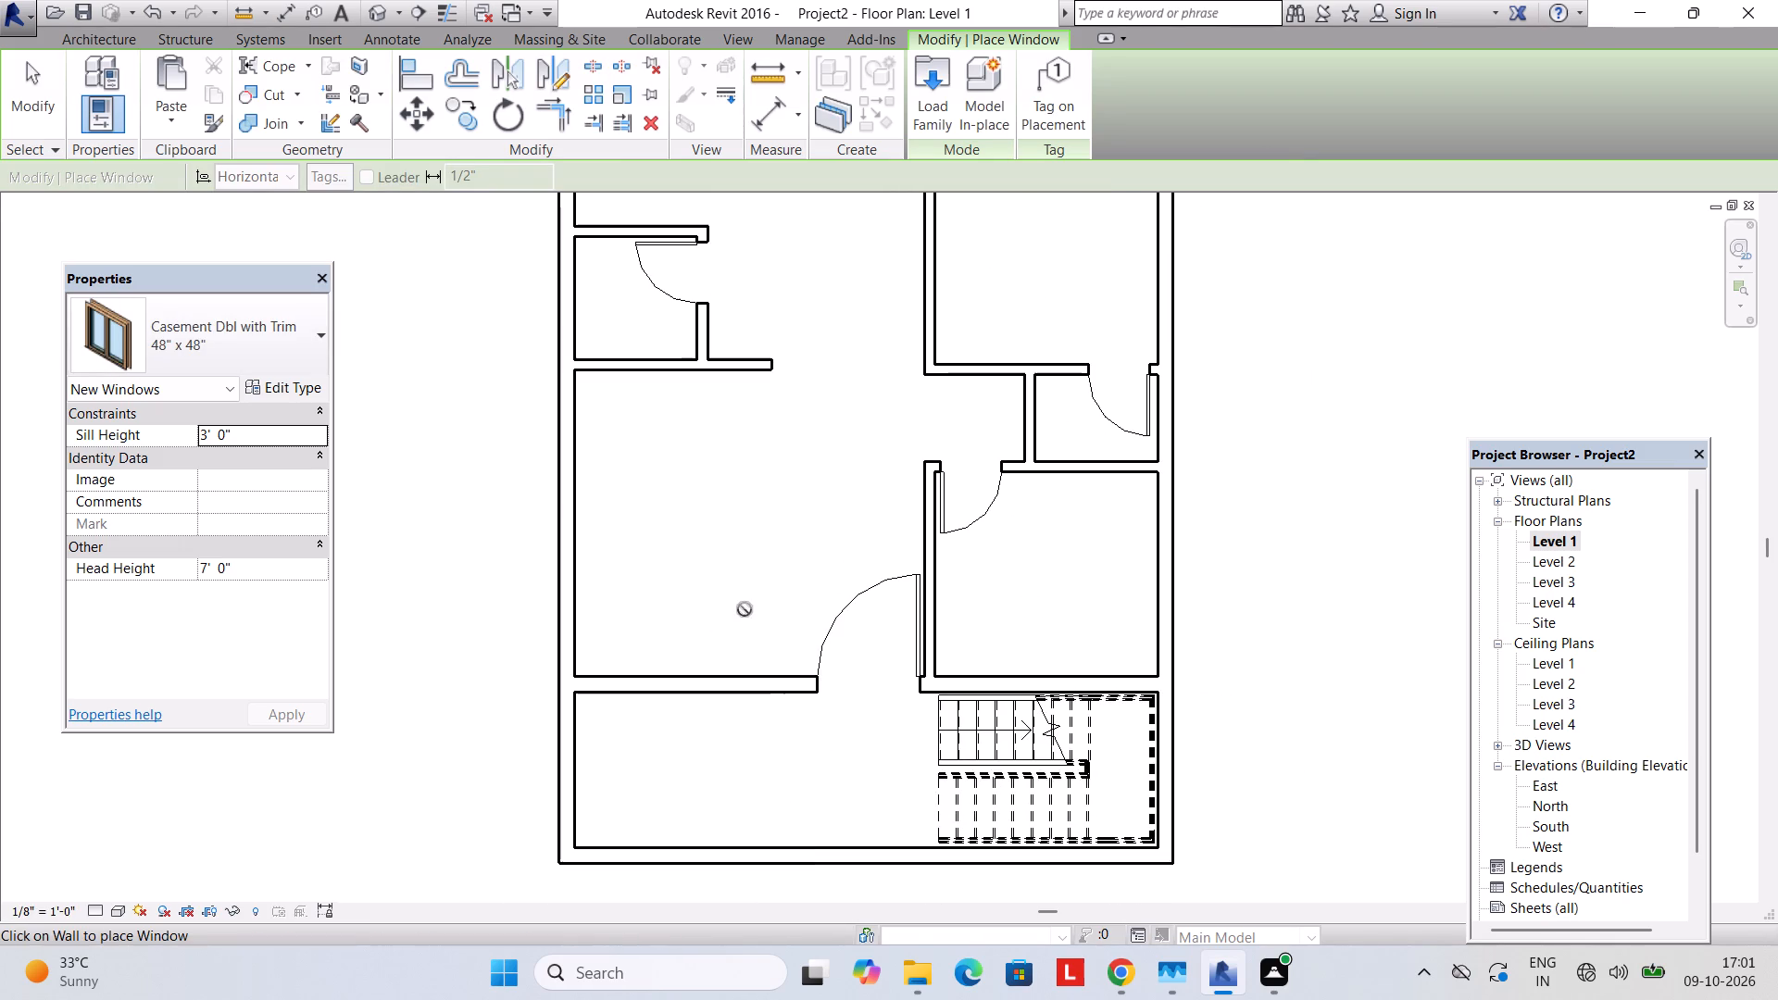
left_click(714, 695)
Place five 48" x 48" casement windows along the left exterior wall: two in the front room and one in each of the three rooms behind.
middle_click_drag(639, 579, 650, 604)
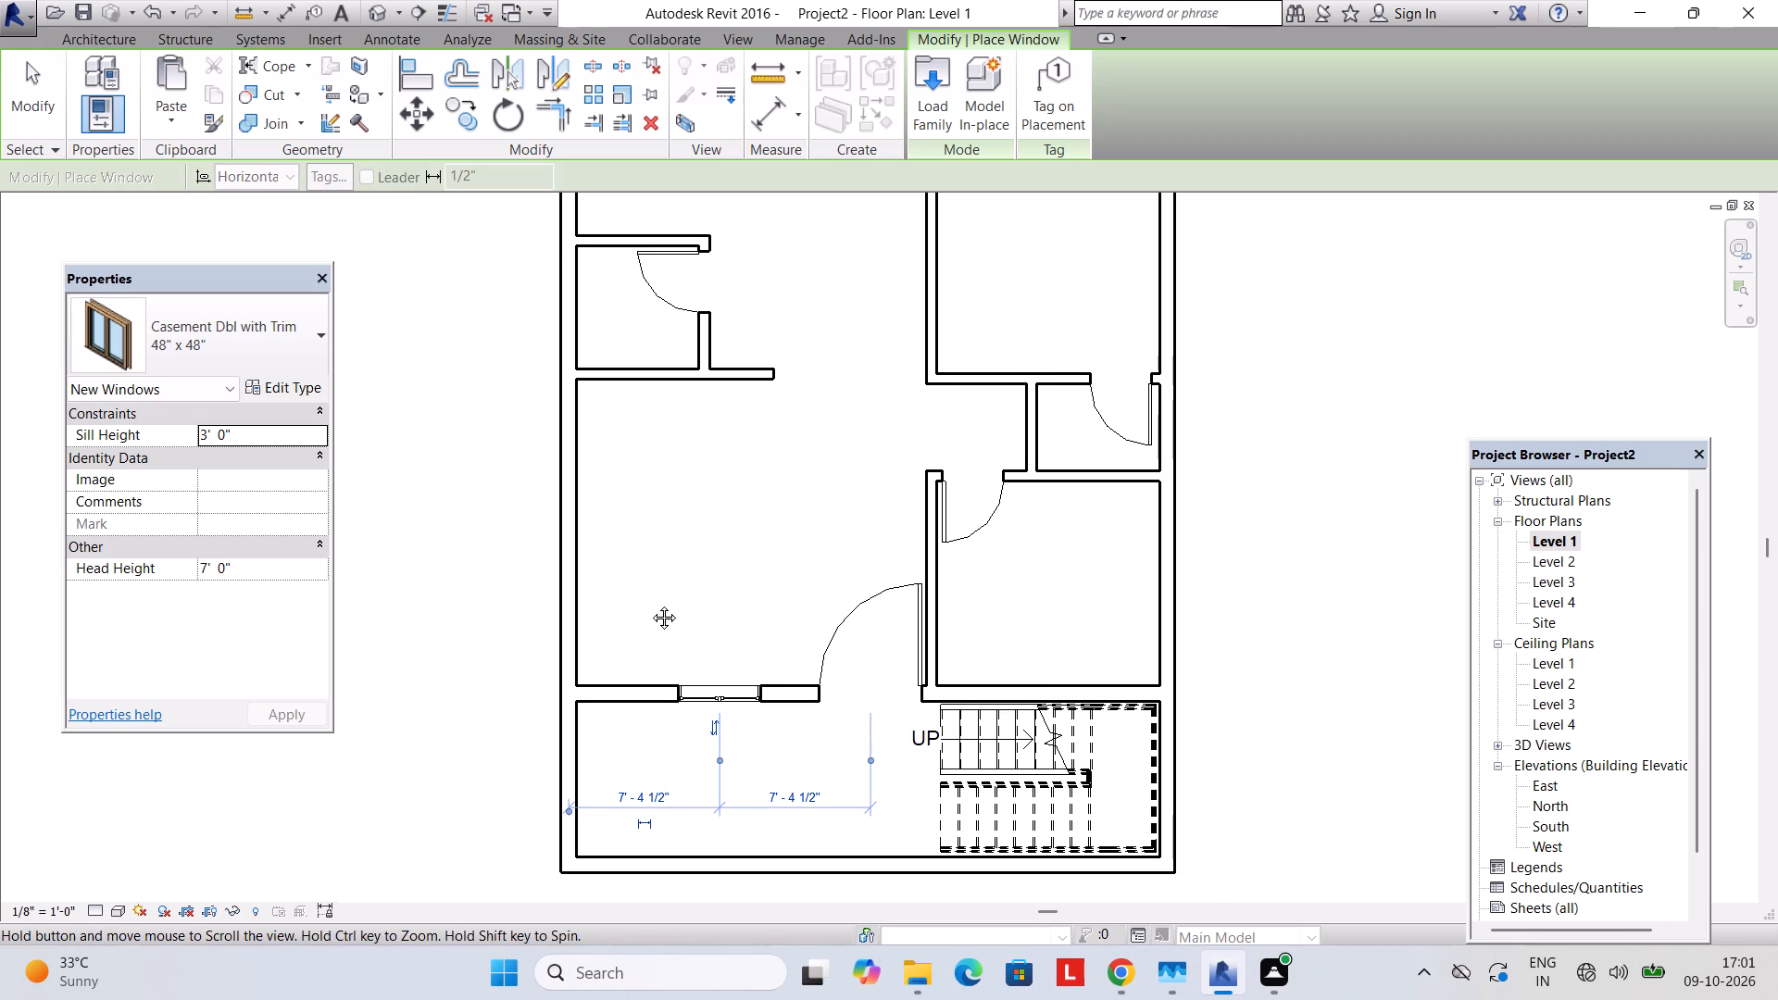
middle_click_drag(650, 604, 682, 637)
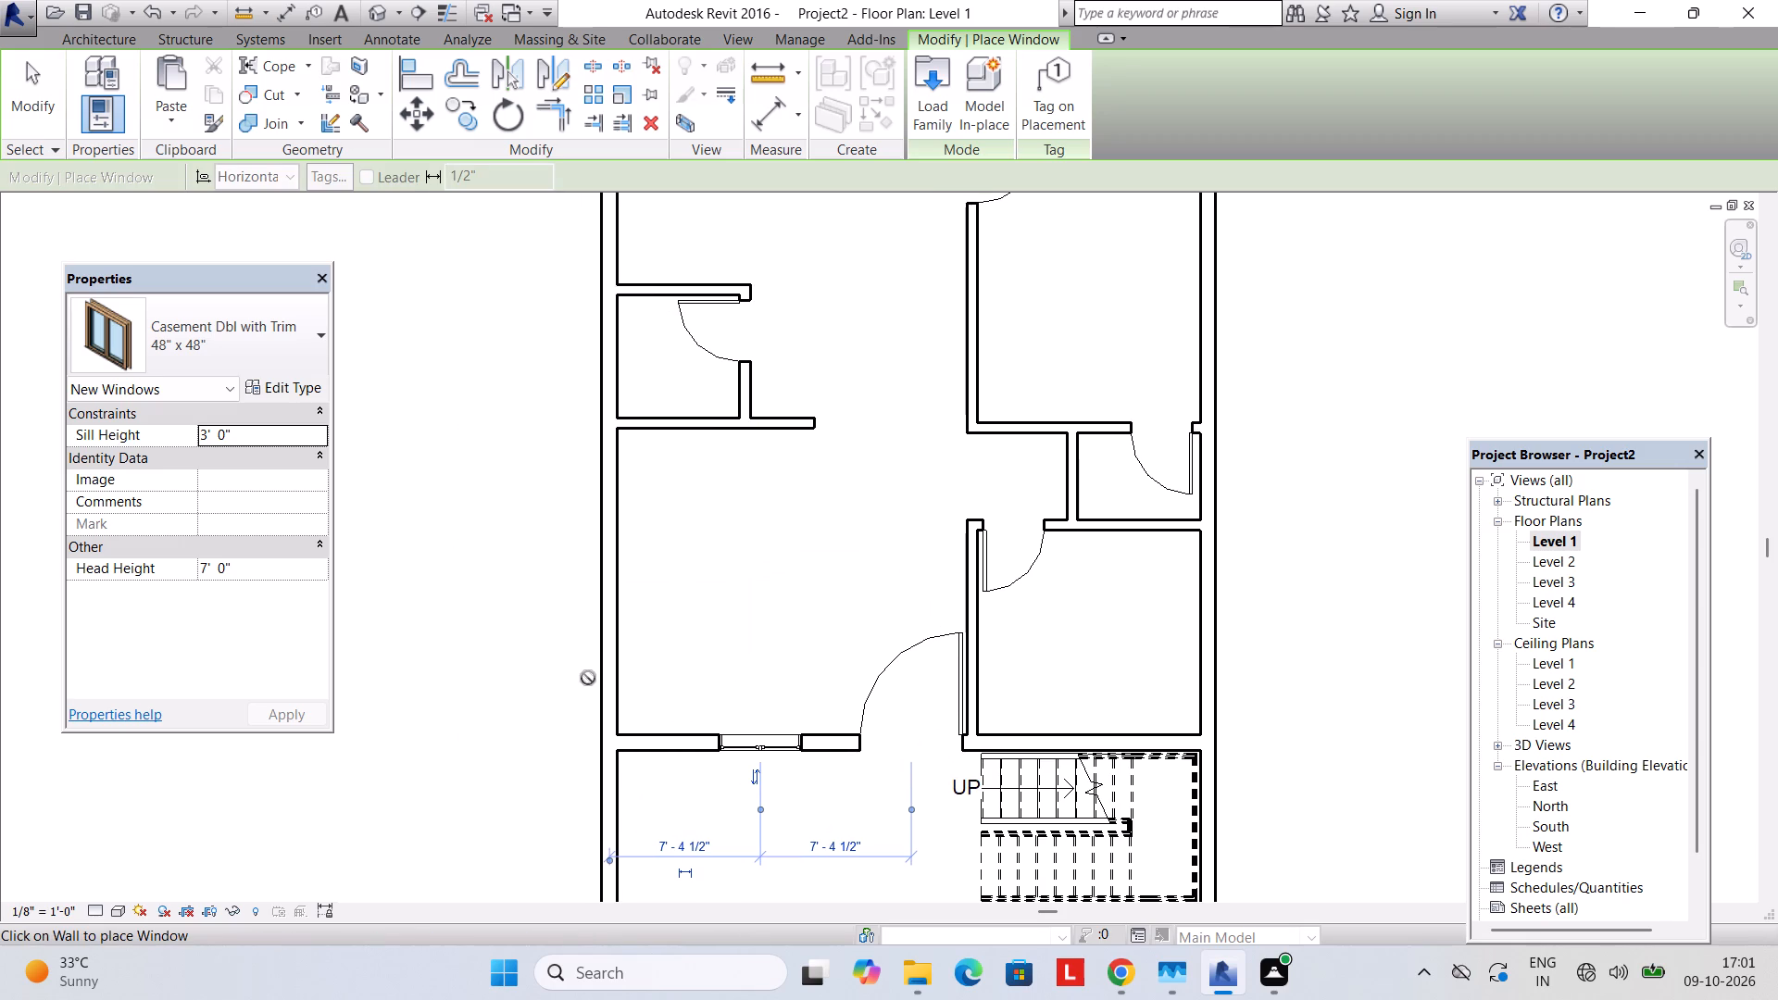
left_click(595, 694)
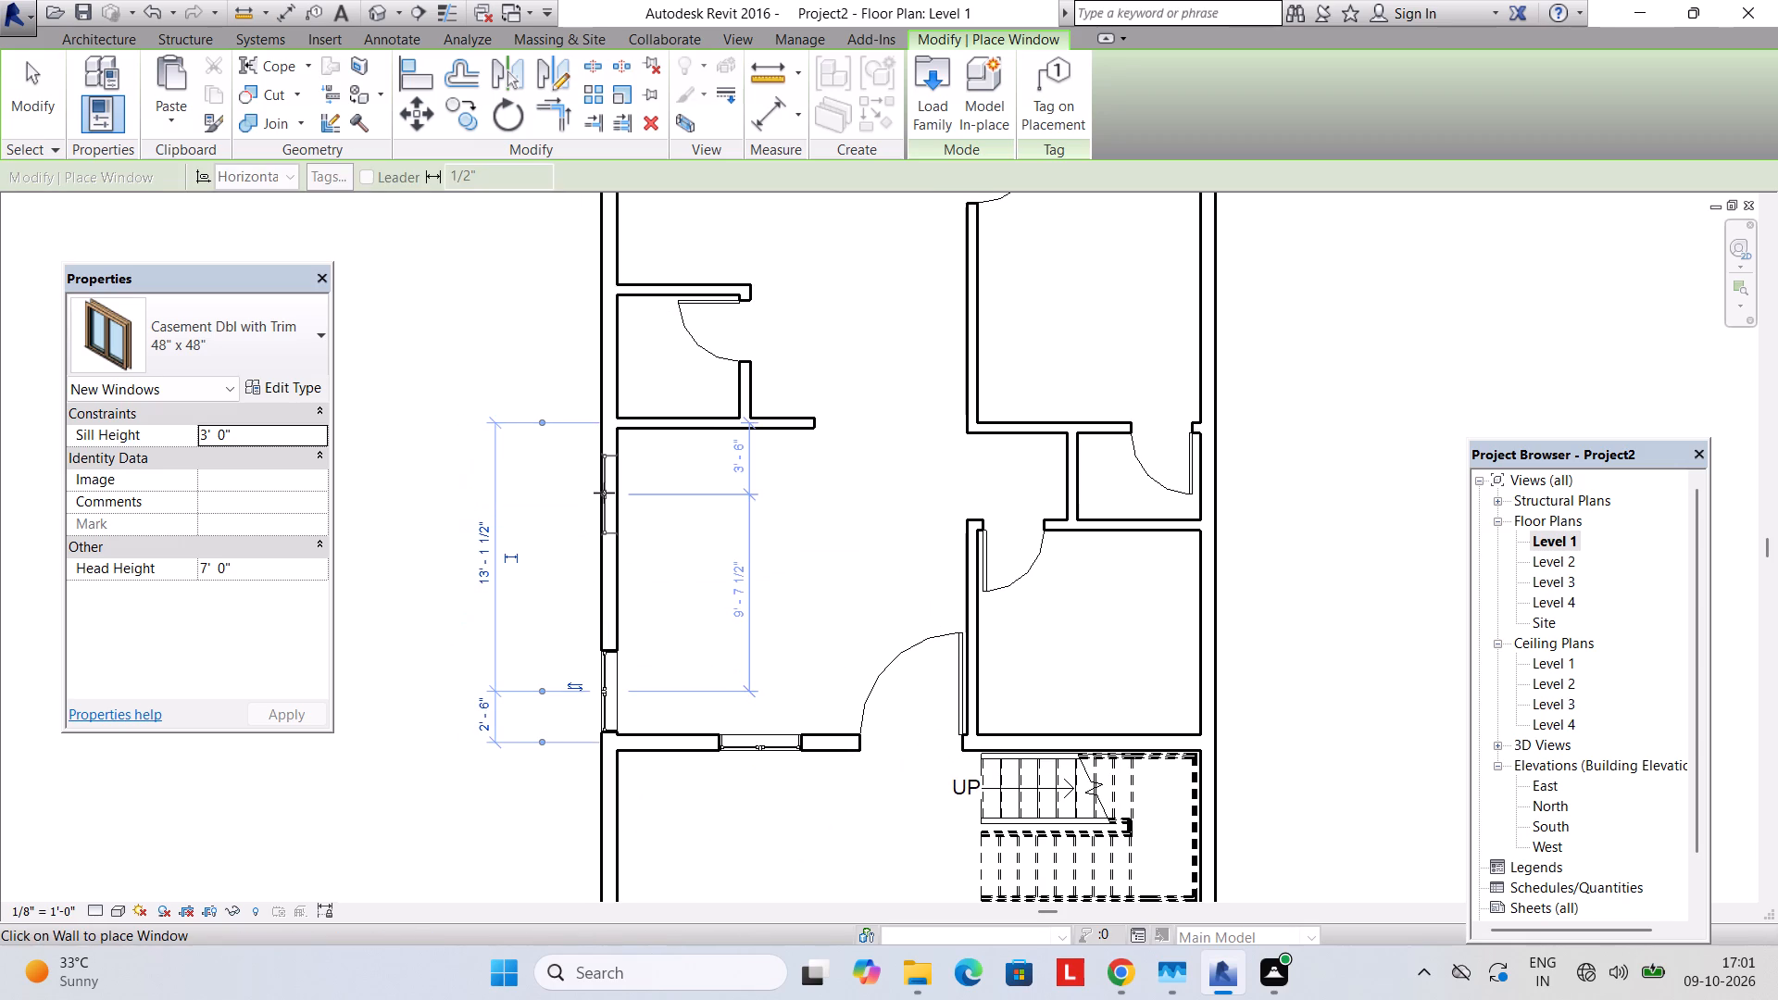
left_click(597, 493)
middle_click_drag(590, 437, 571, 664)
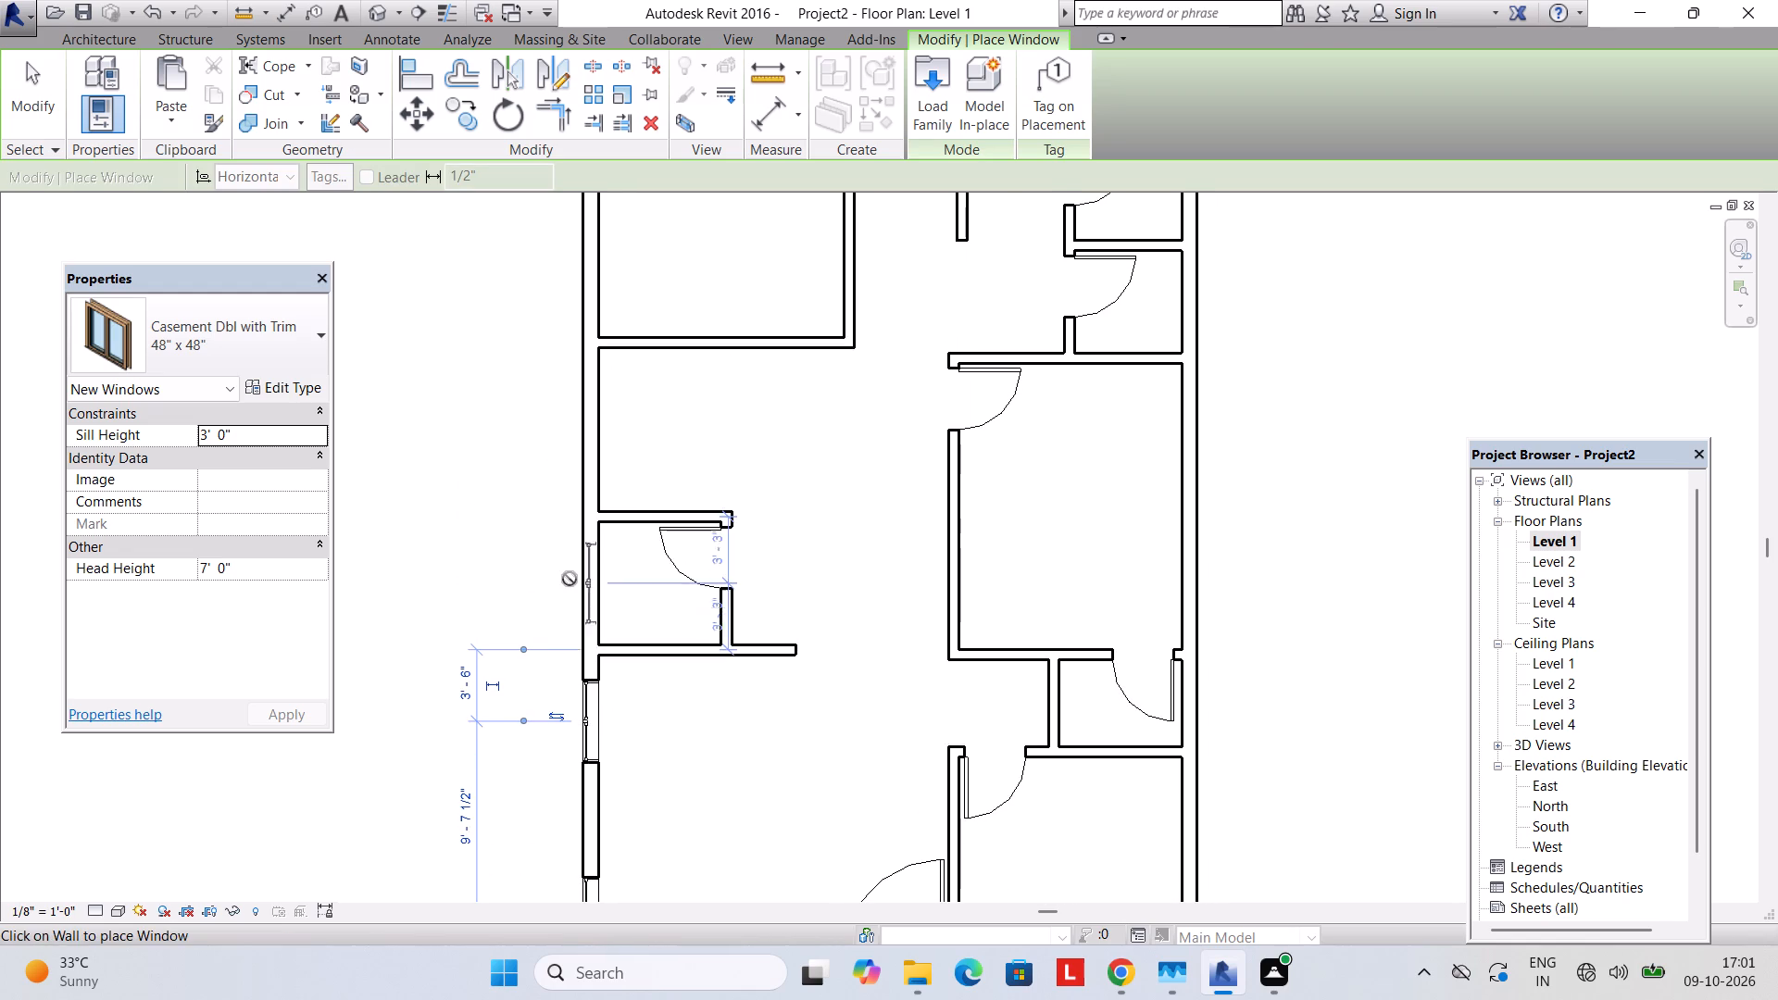
middle_click_drag(570, 566, 565, 589)
scroll(565, 590, "down", 1)
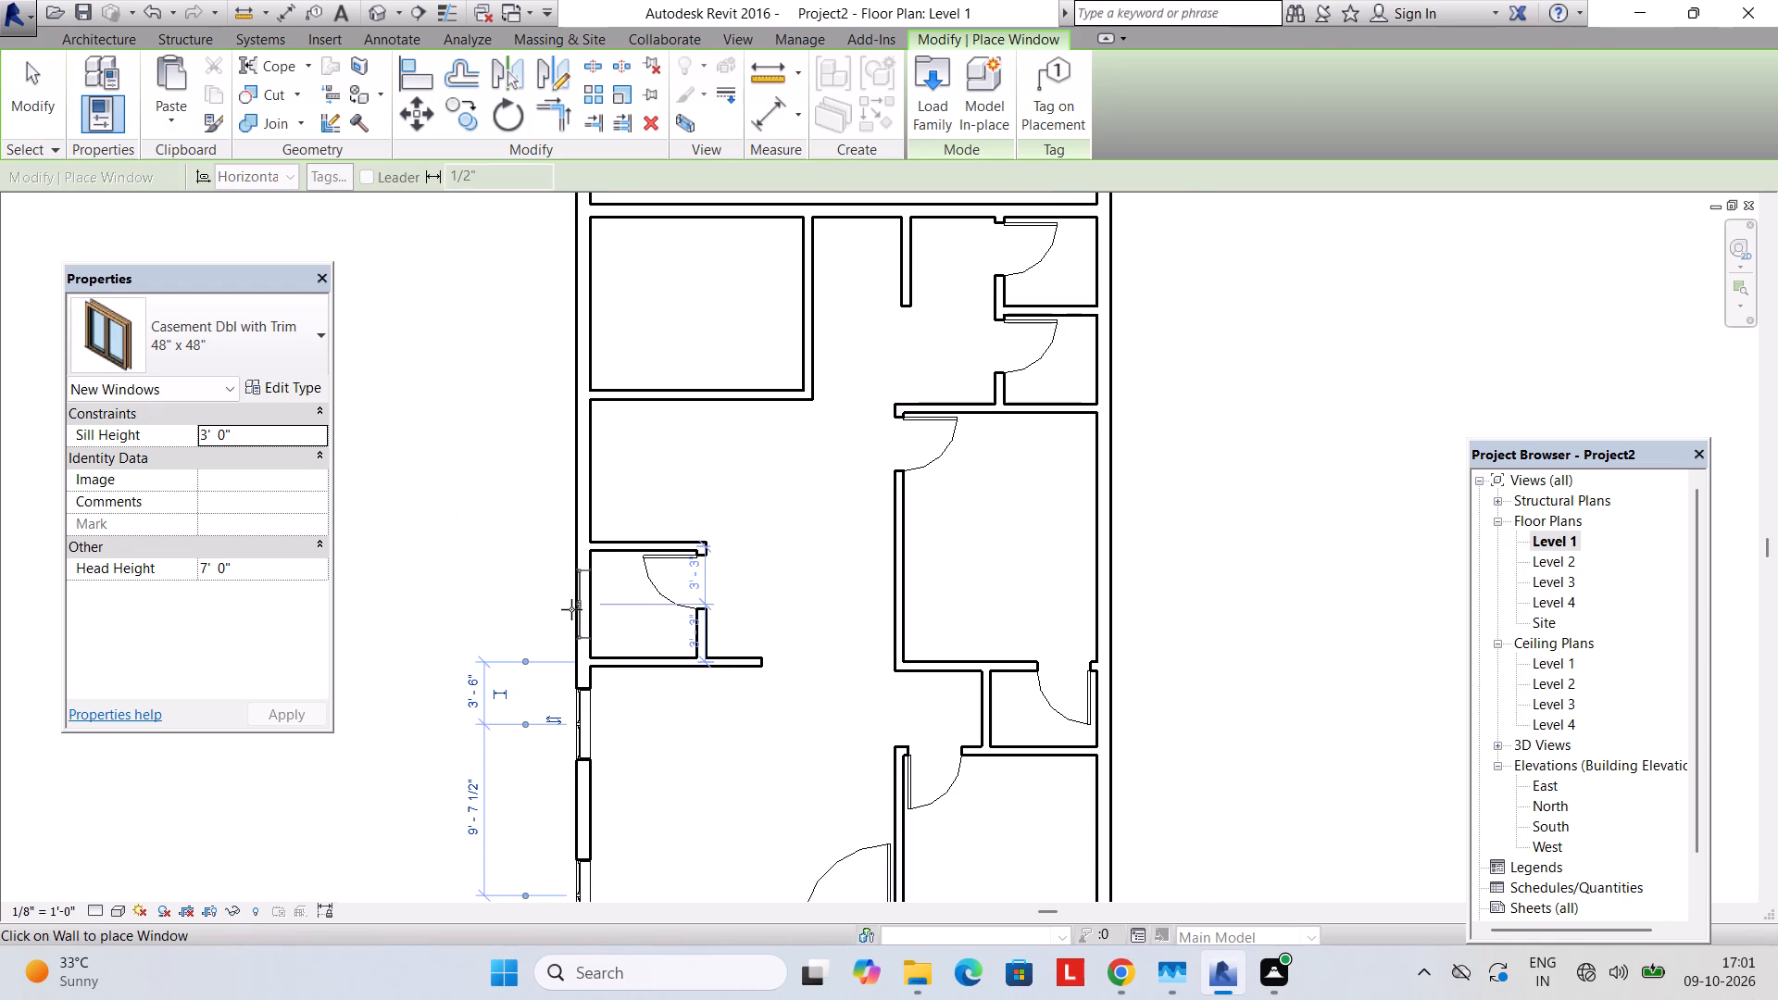
left_click(570, 606)
middle_click_drag(542, 491, 532, 589)
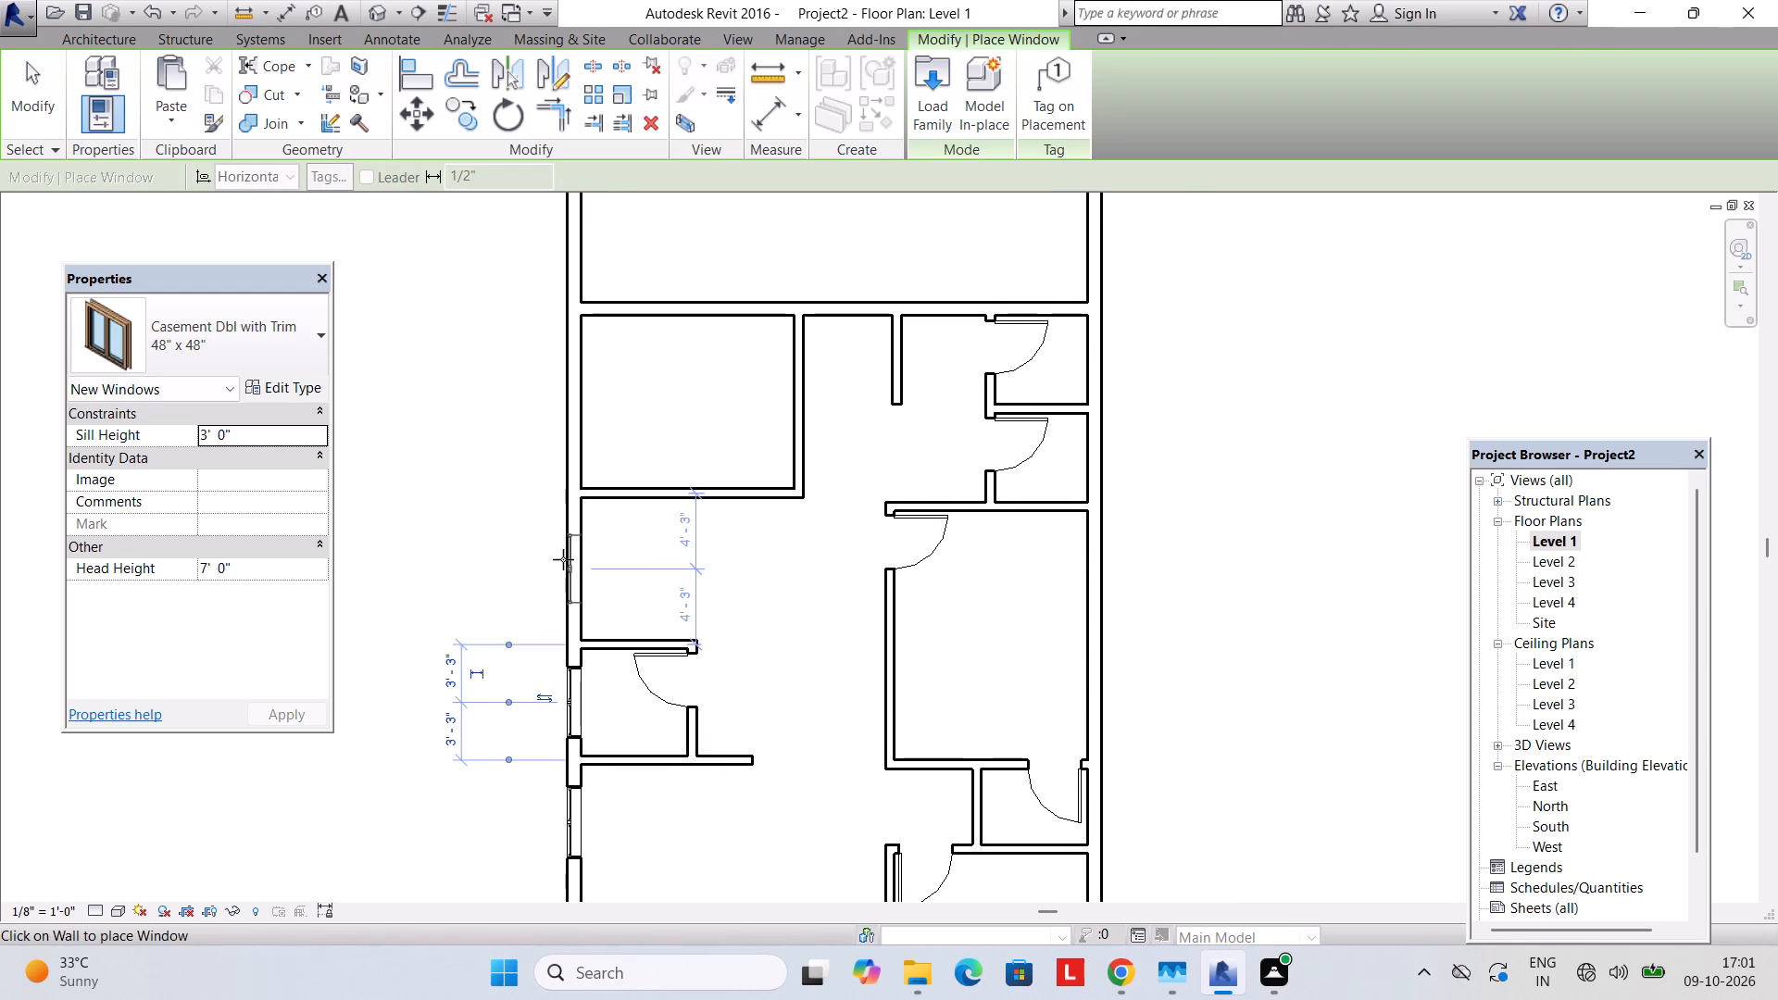
left_click(563, 559)
middle_click_drag(541, 488, 511, 618)
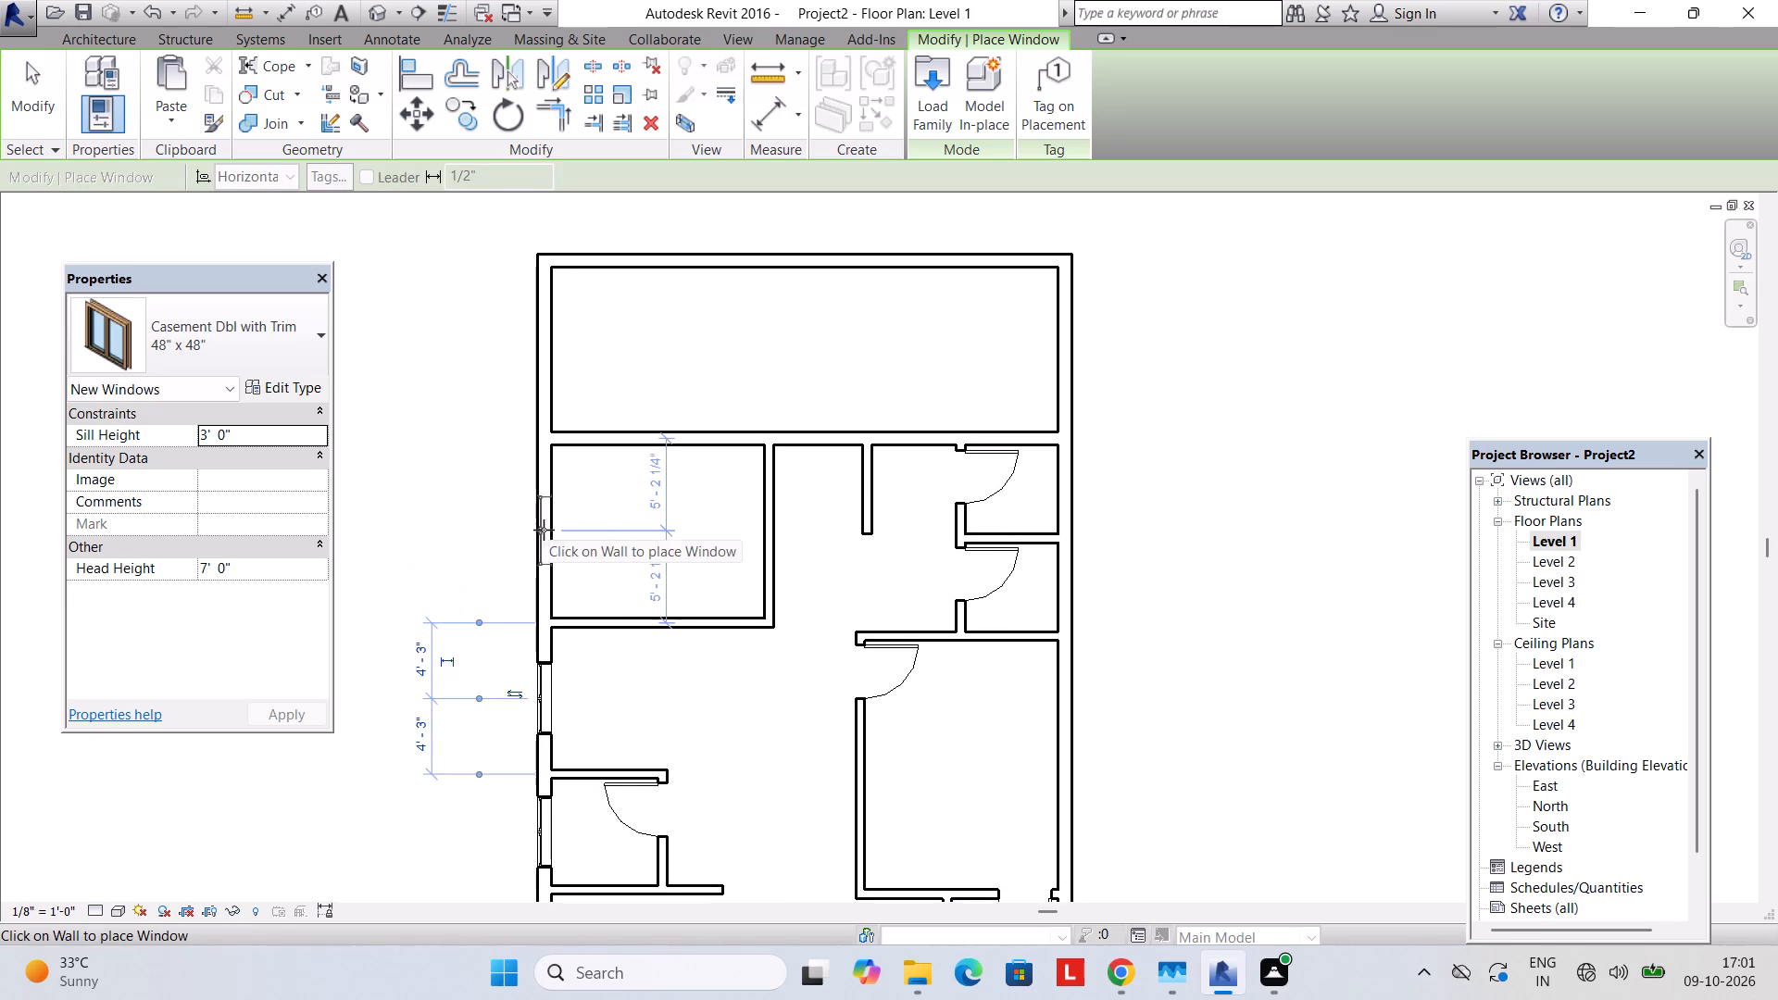
left_click(534, 543)
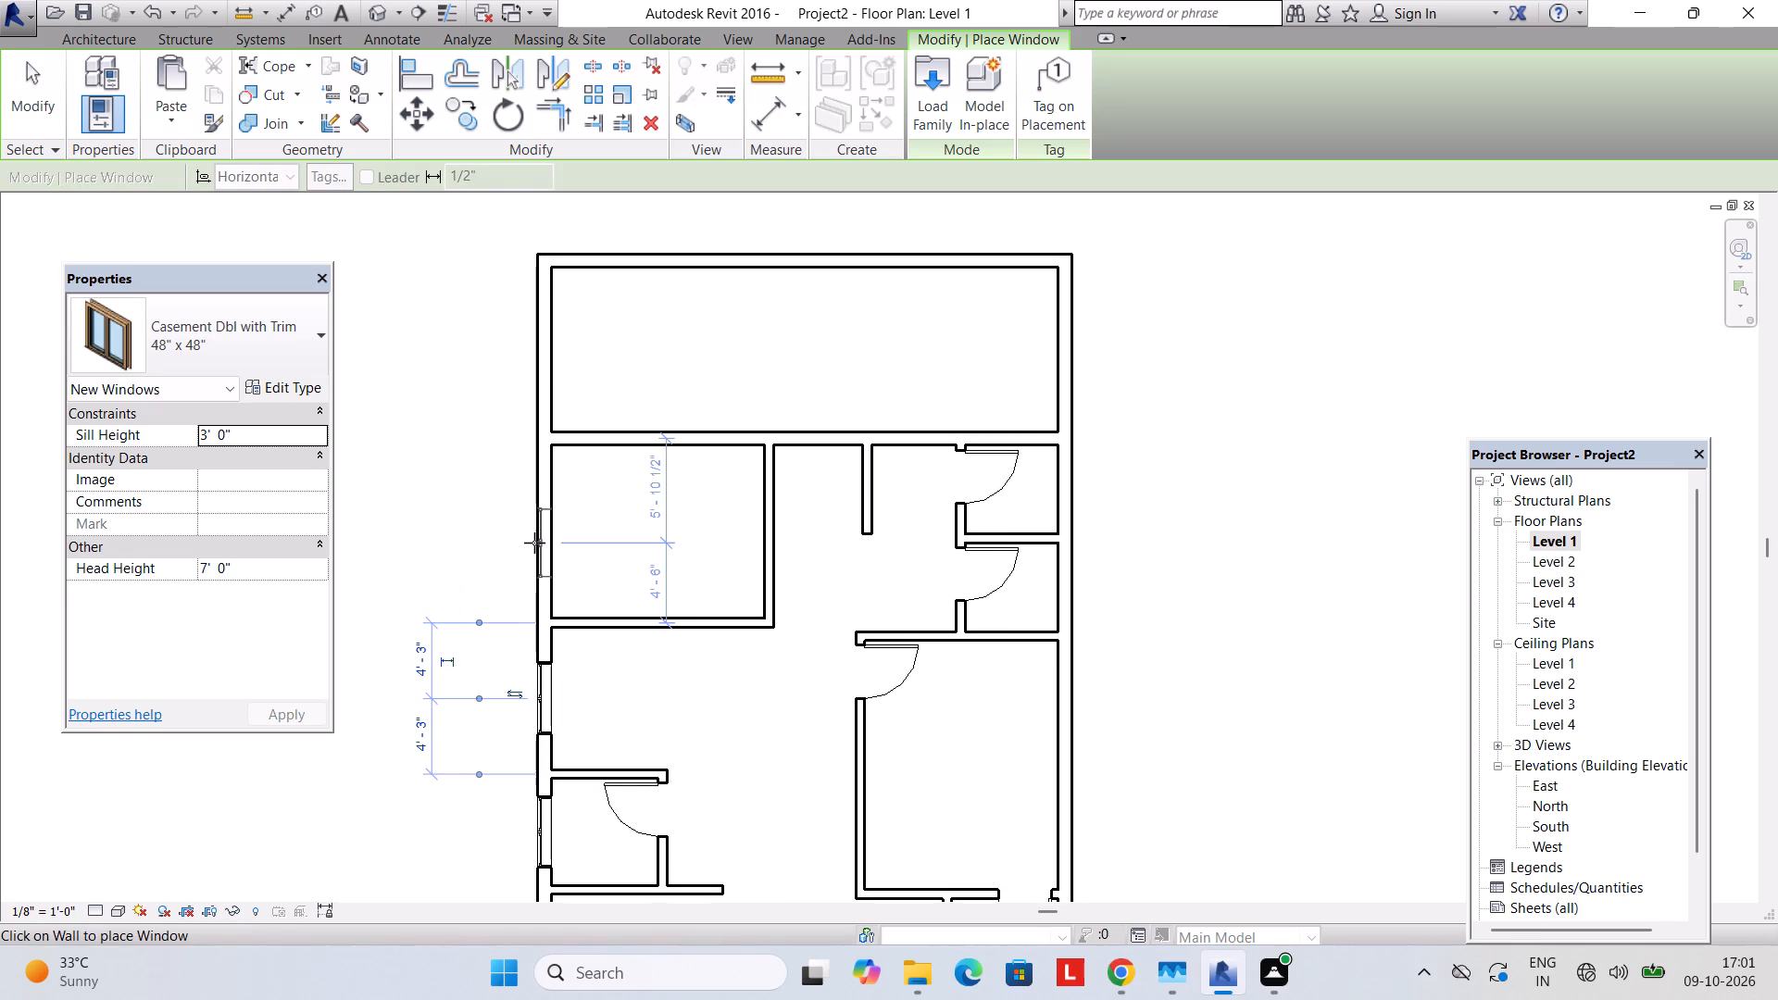
Place two casement windows in the wall facing the rear open strip, at 6' 3 3/4" and 2' 7 1/2" from the adjoining walls.
middle_click_drag(627, 485, 609, 532)
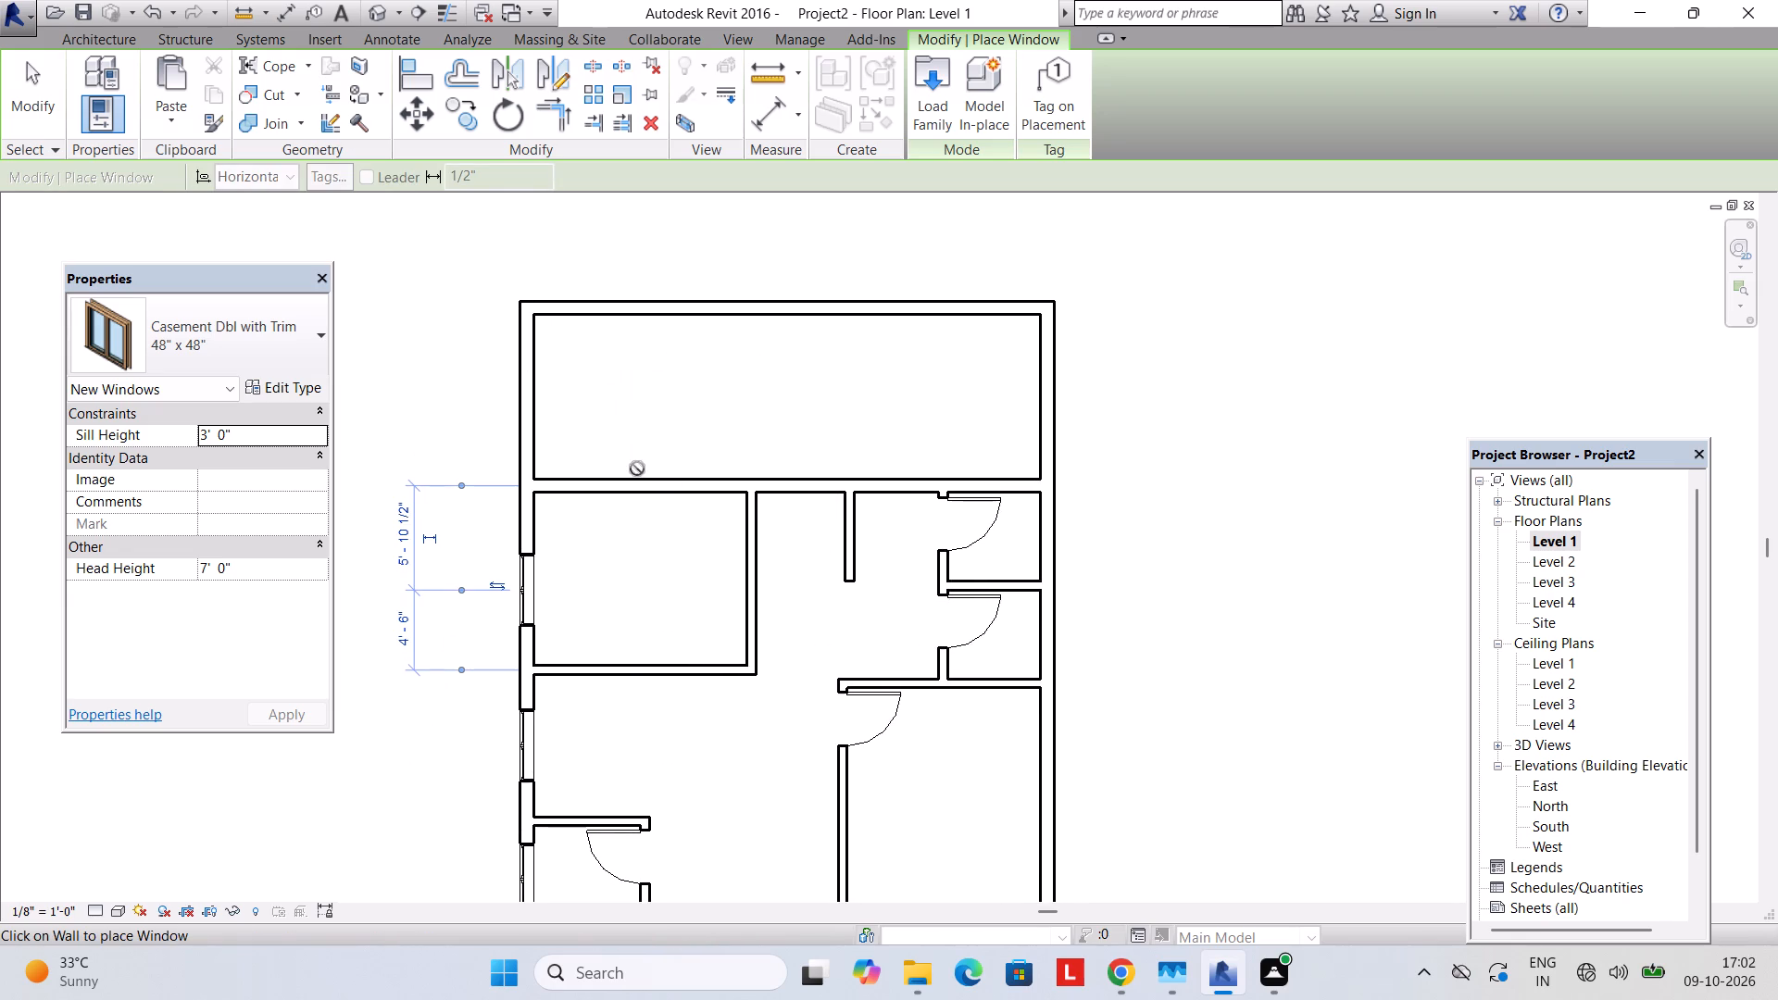
left_click(637, 469)
left_click(640, 481)
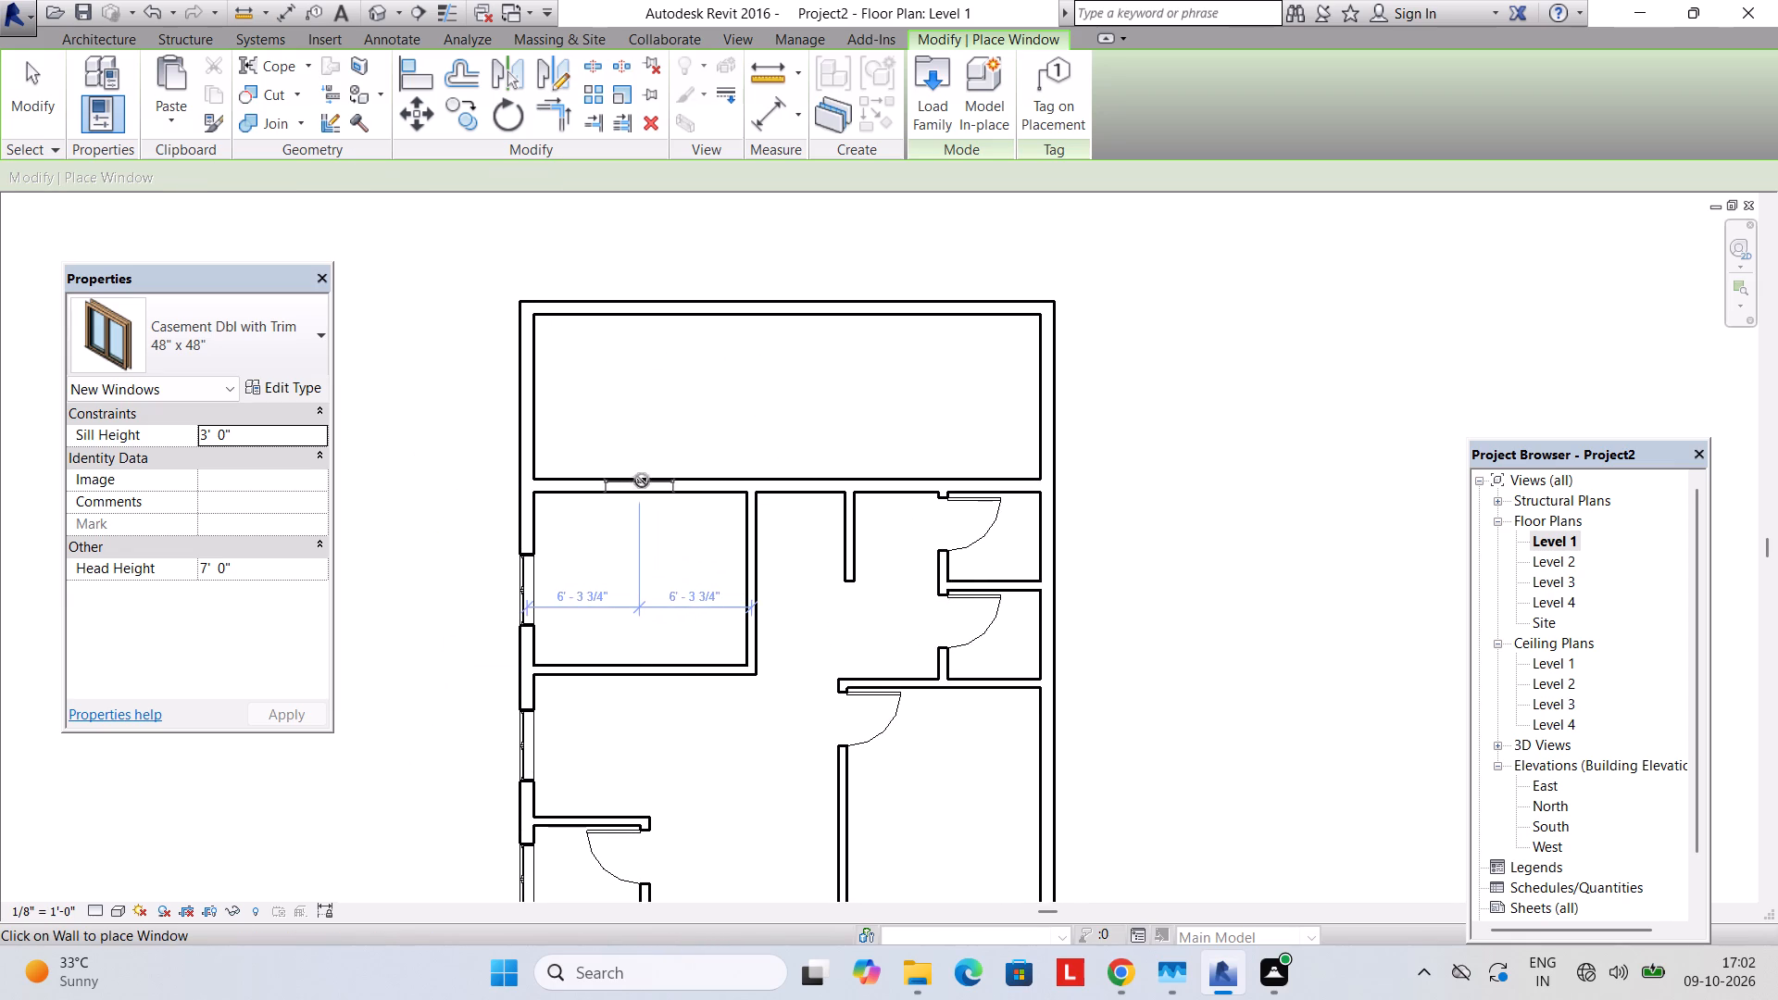
middle_click_drag(766, 515, 624, 563)
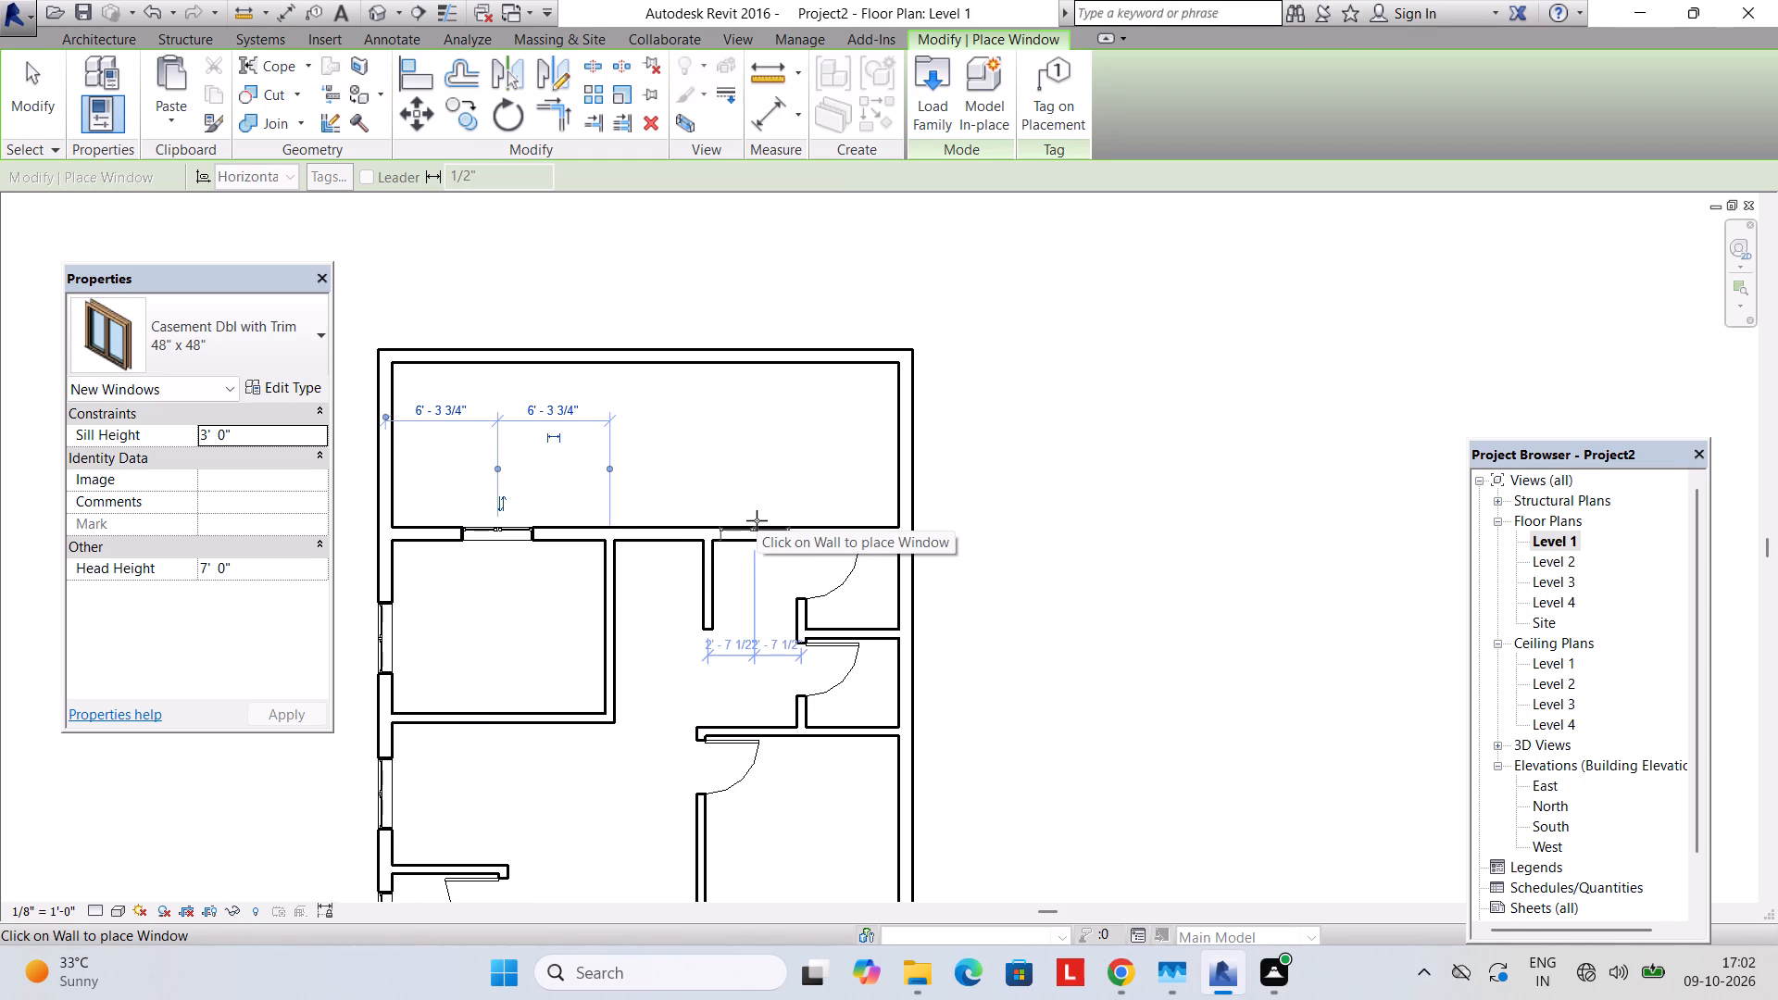
left_click(757, 524)
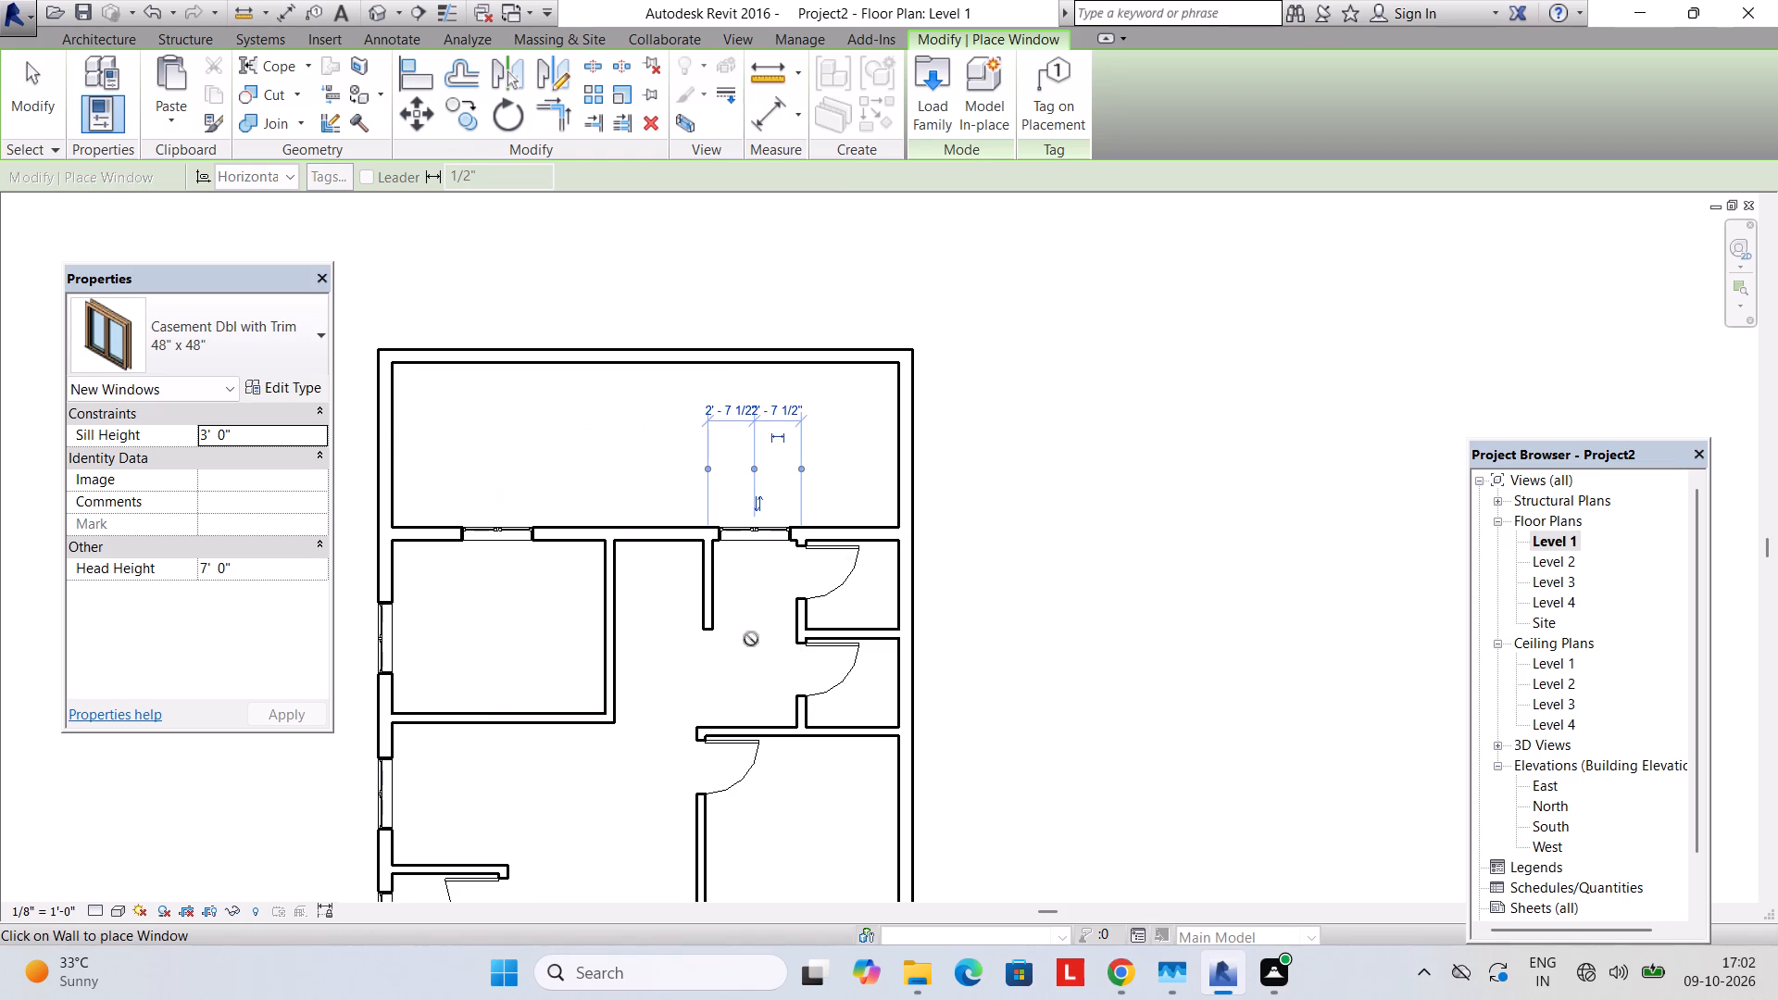
Place three casement windows in the right exterior wall: two in the large middle room and one in the room next to the staircase.
middle_click_drag(751, 639, 722, 462)
middle_click_drag(778, 685, 740, 556)
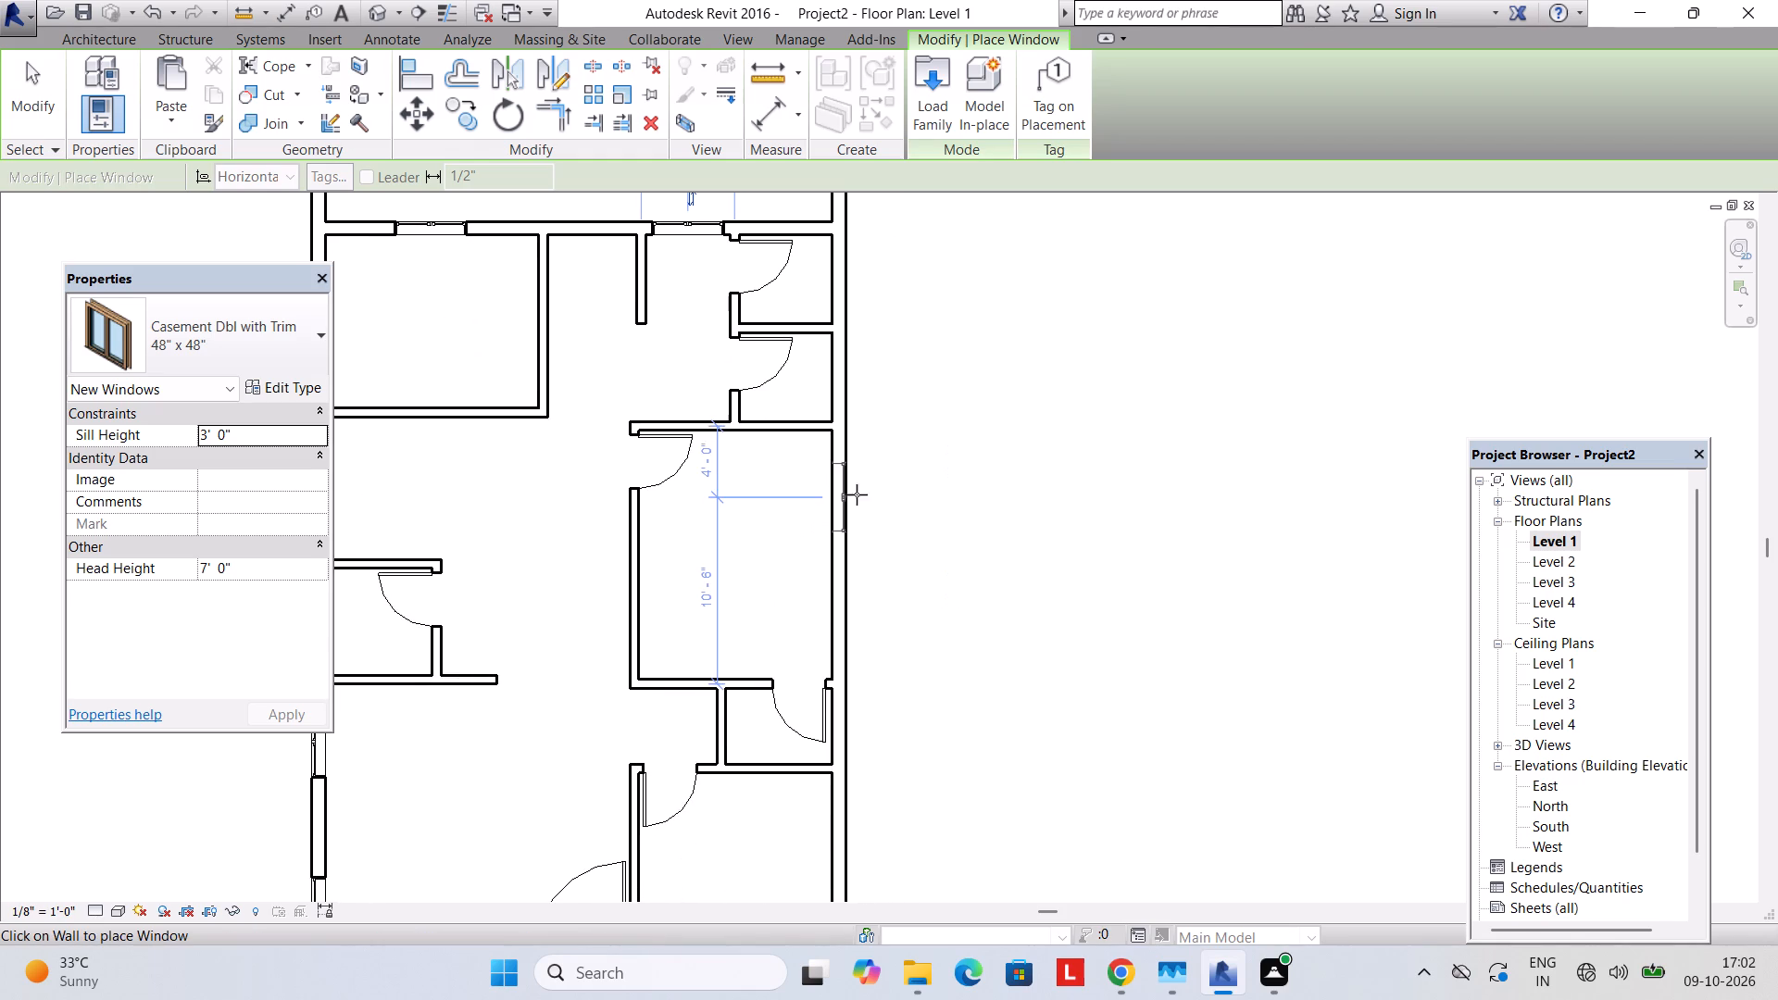
left_click(850, 493)
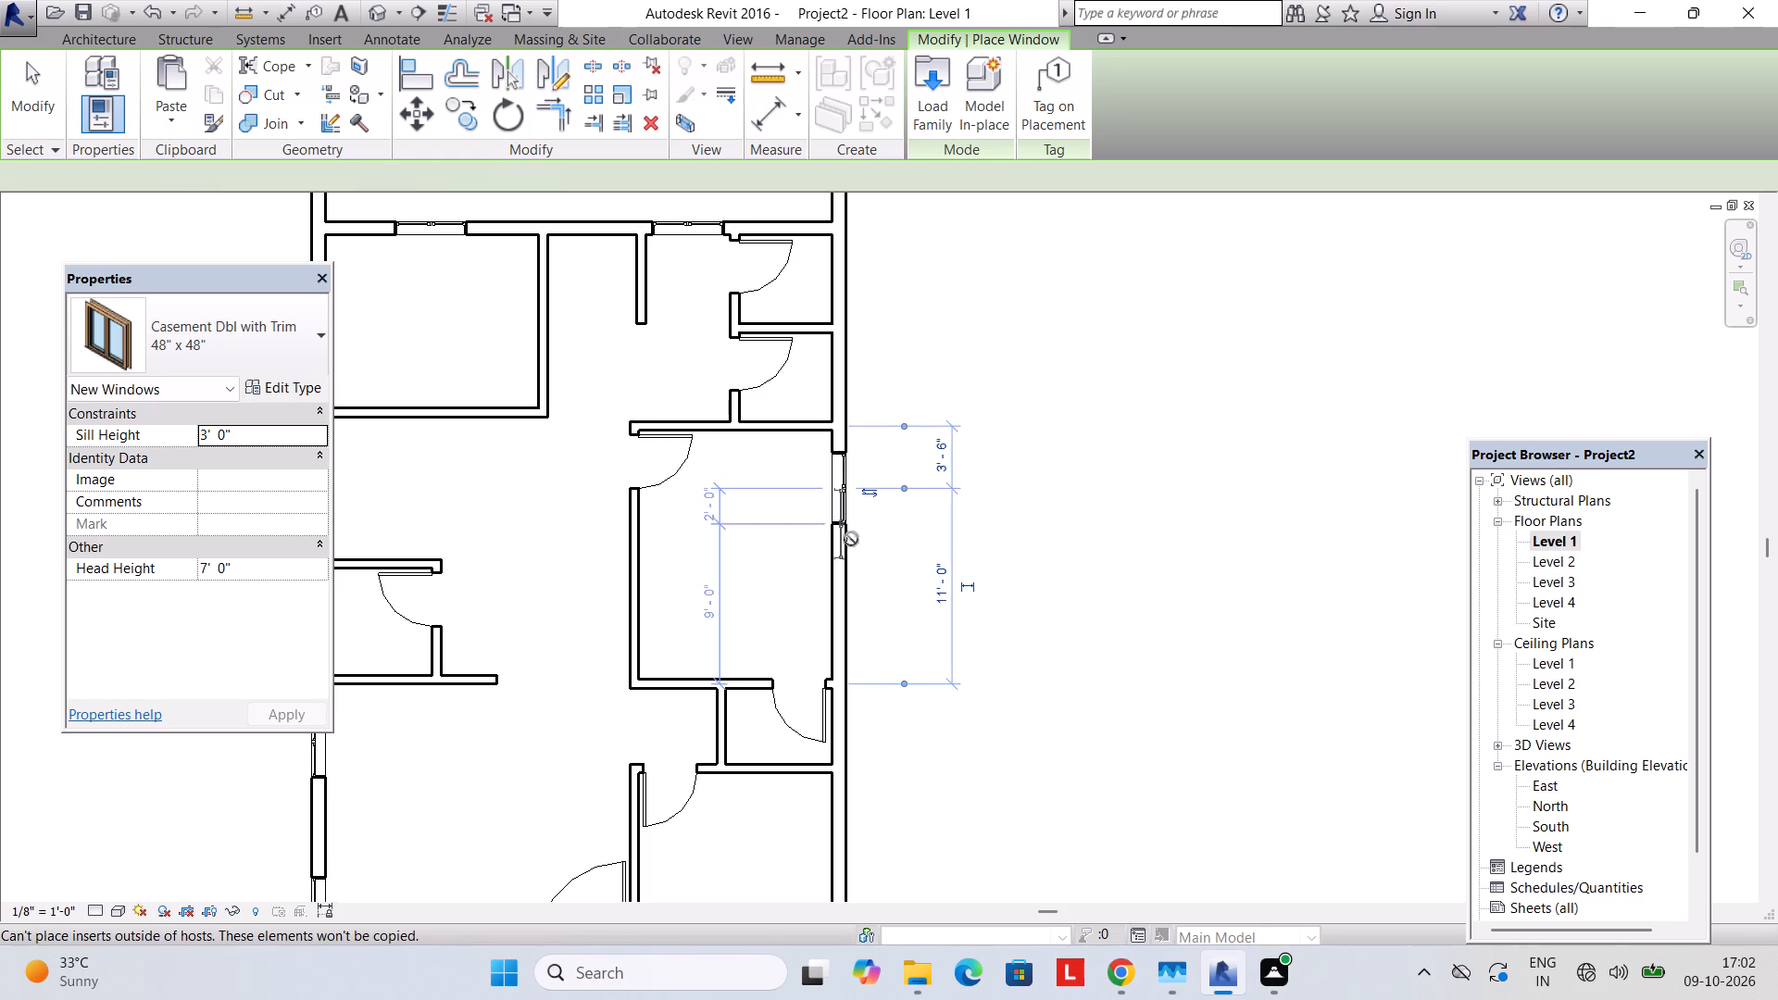
left_click(850, 605)
middle_click_drag(908, 641, 906, 416)
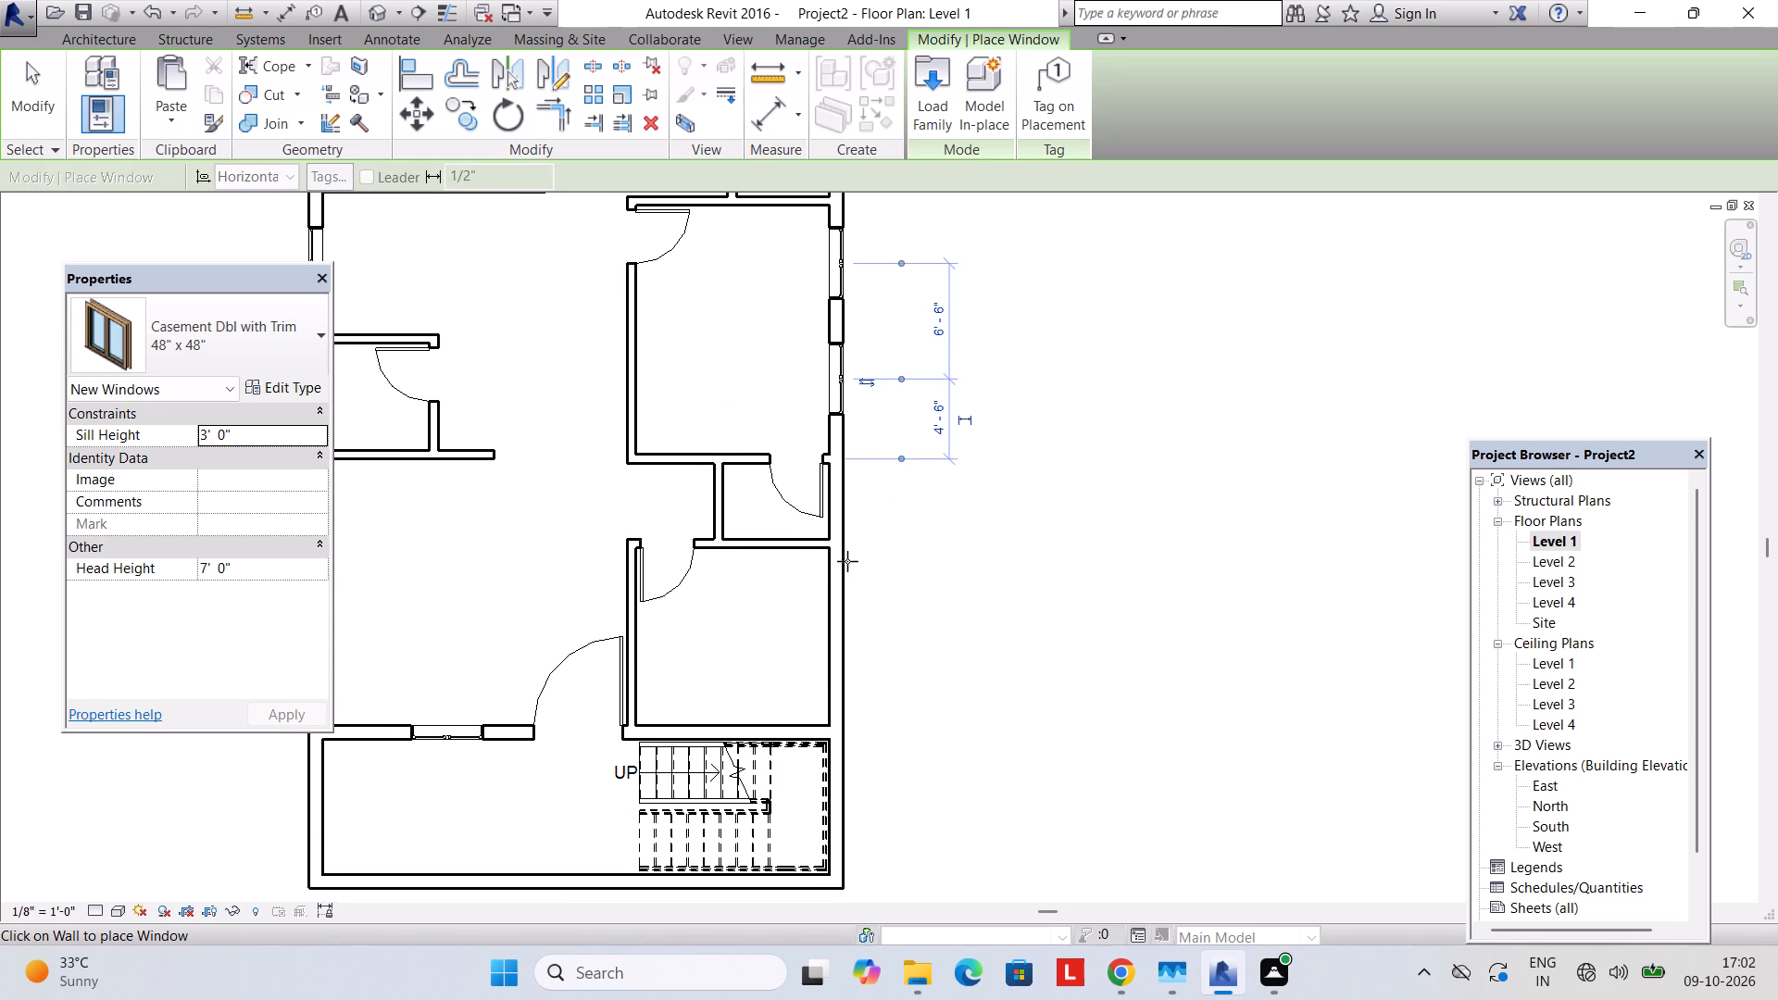
left_click(852, 621)
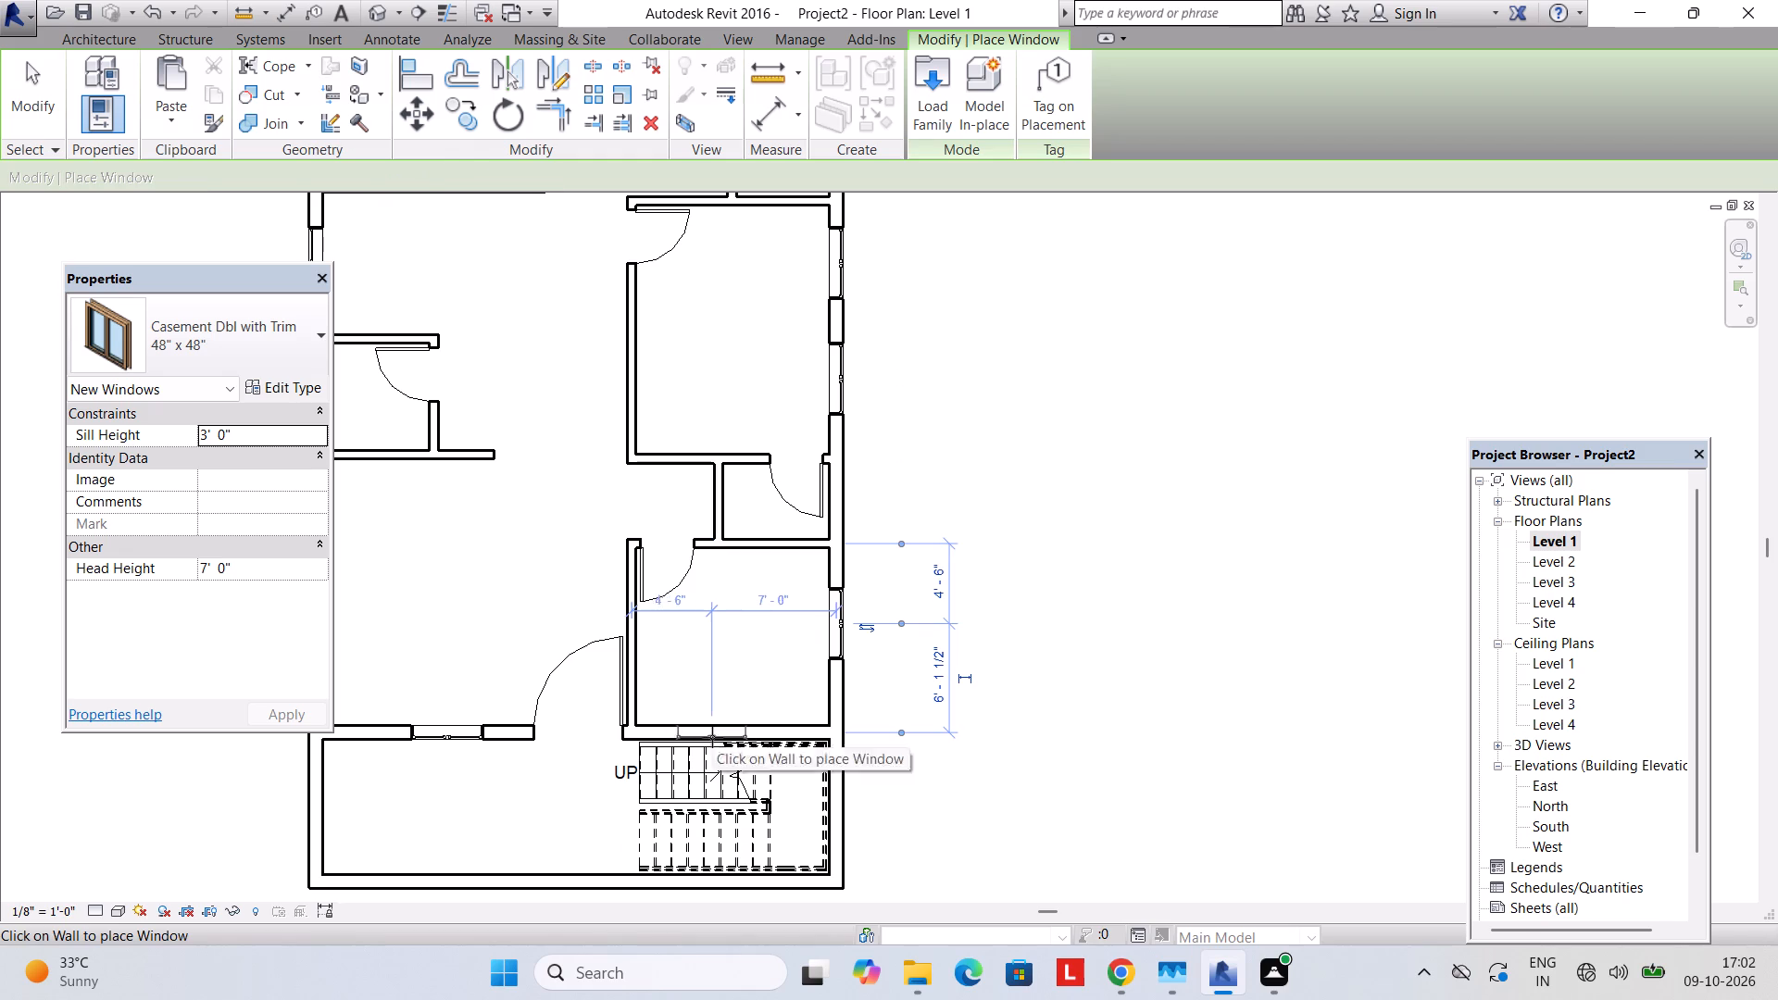
Place a casement window in the wall between the front right room and the staircase, and finish window placement.
left_click(726, 736)
middle_click_drag(724, 631, 724, 659)
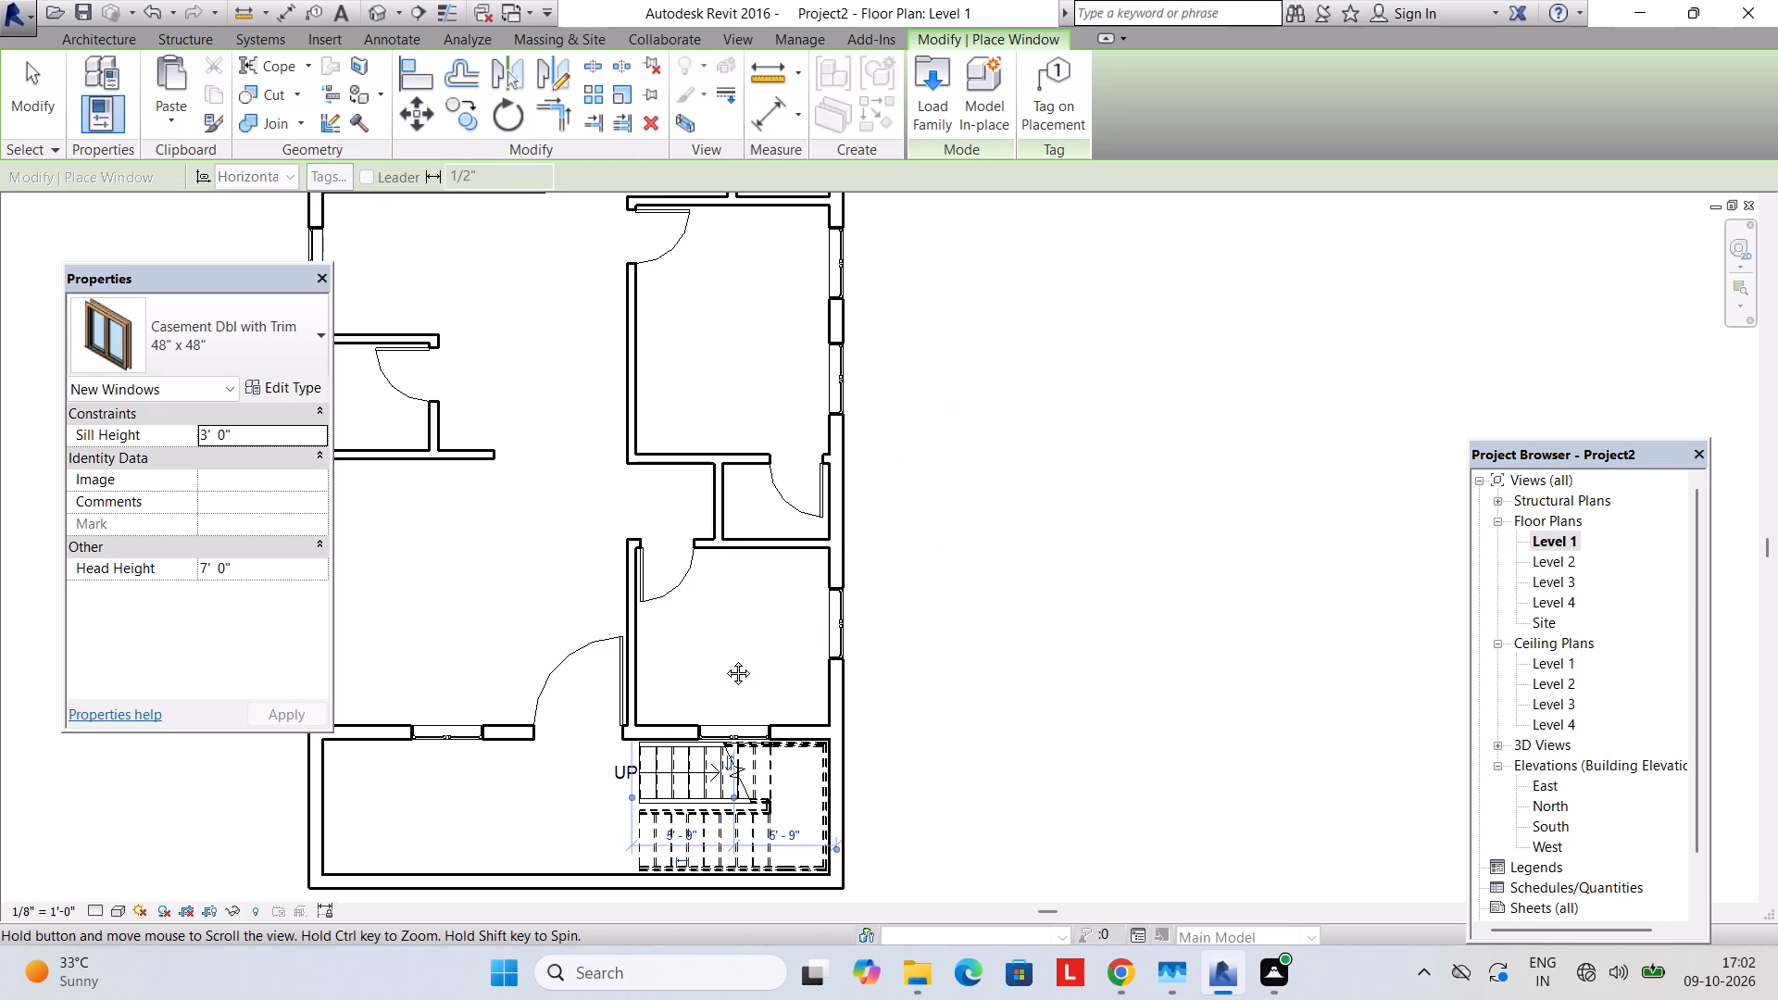
middle_click_drag(724, 659, 724, 693)
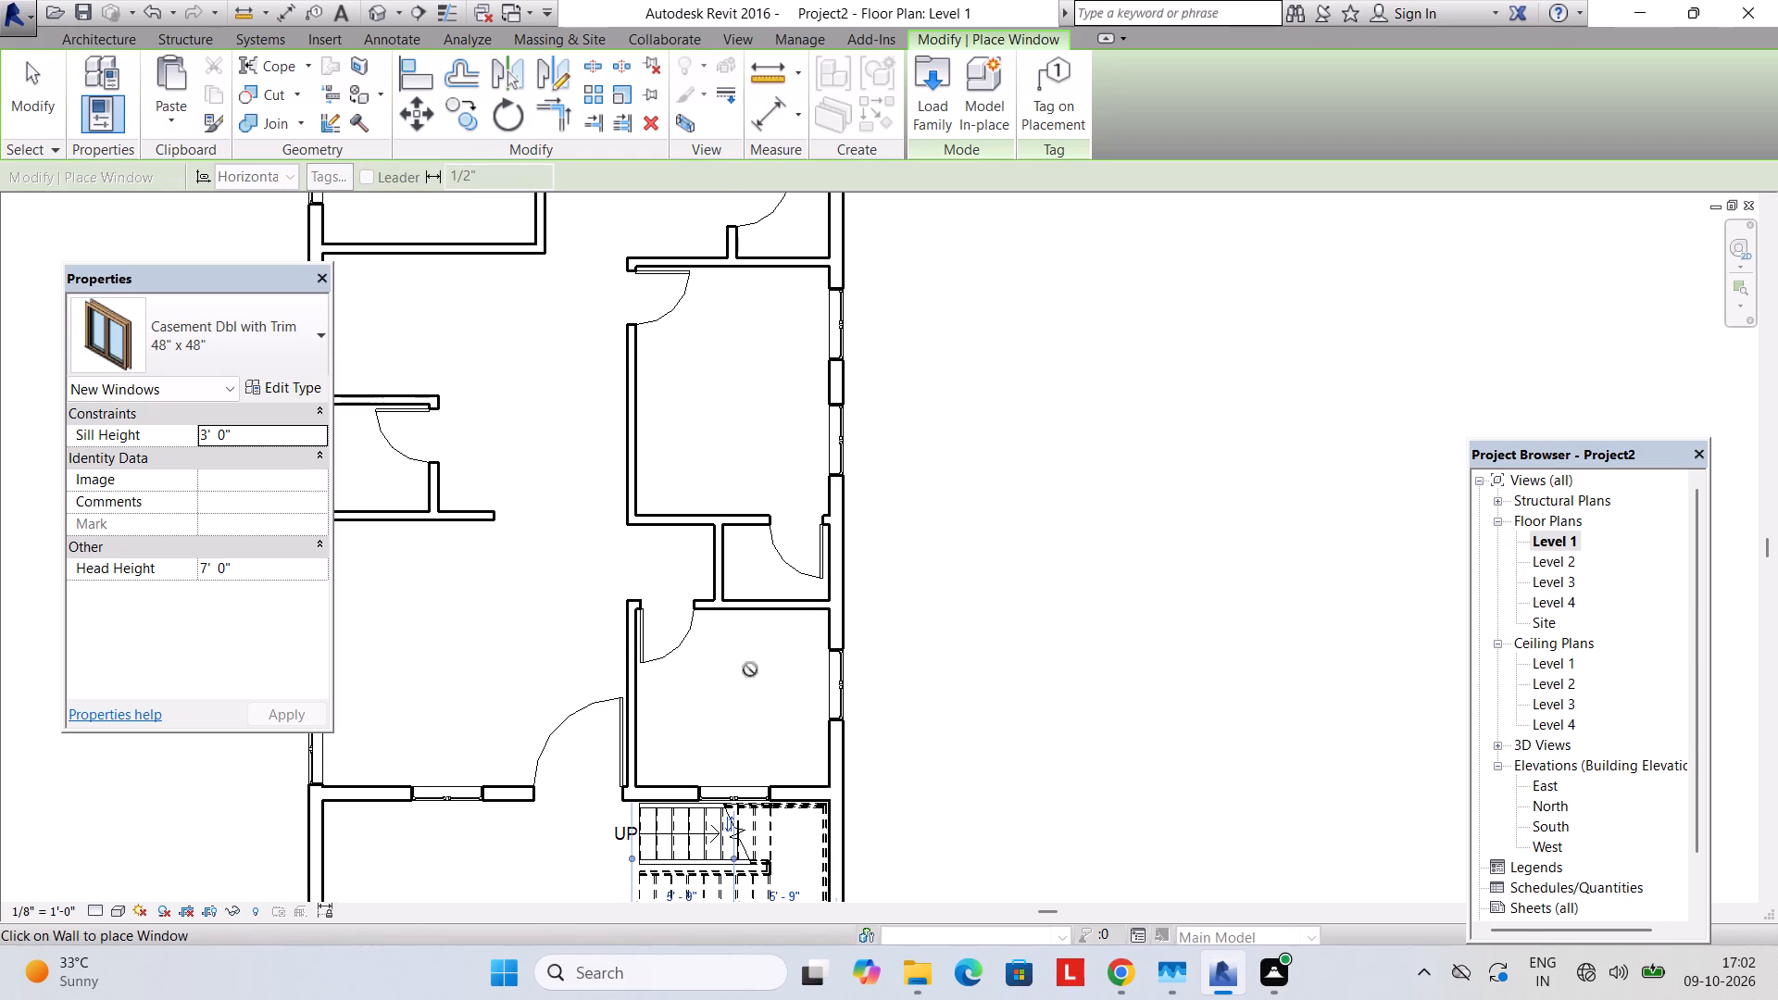
key("Escape")
scroll(731, 589, "down", 2)
middle_click_drag(643, 572, 734, 563)
key("Escape")
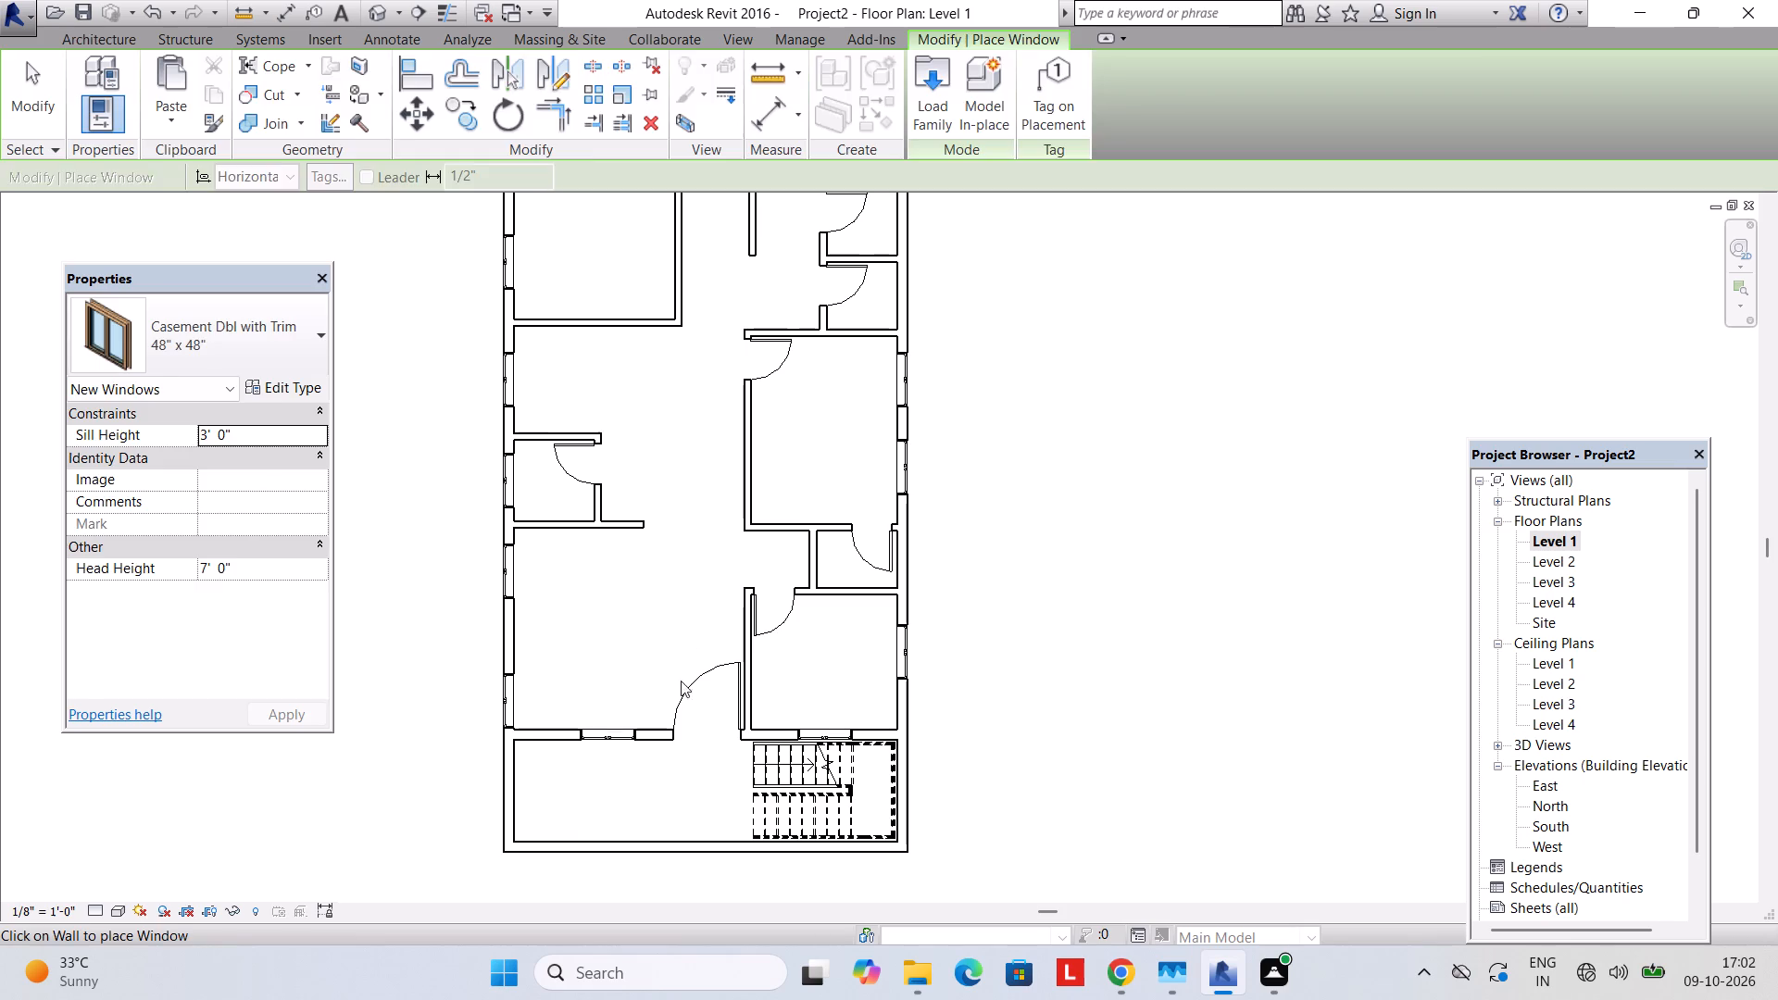
left_click(591, 730)
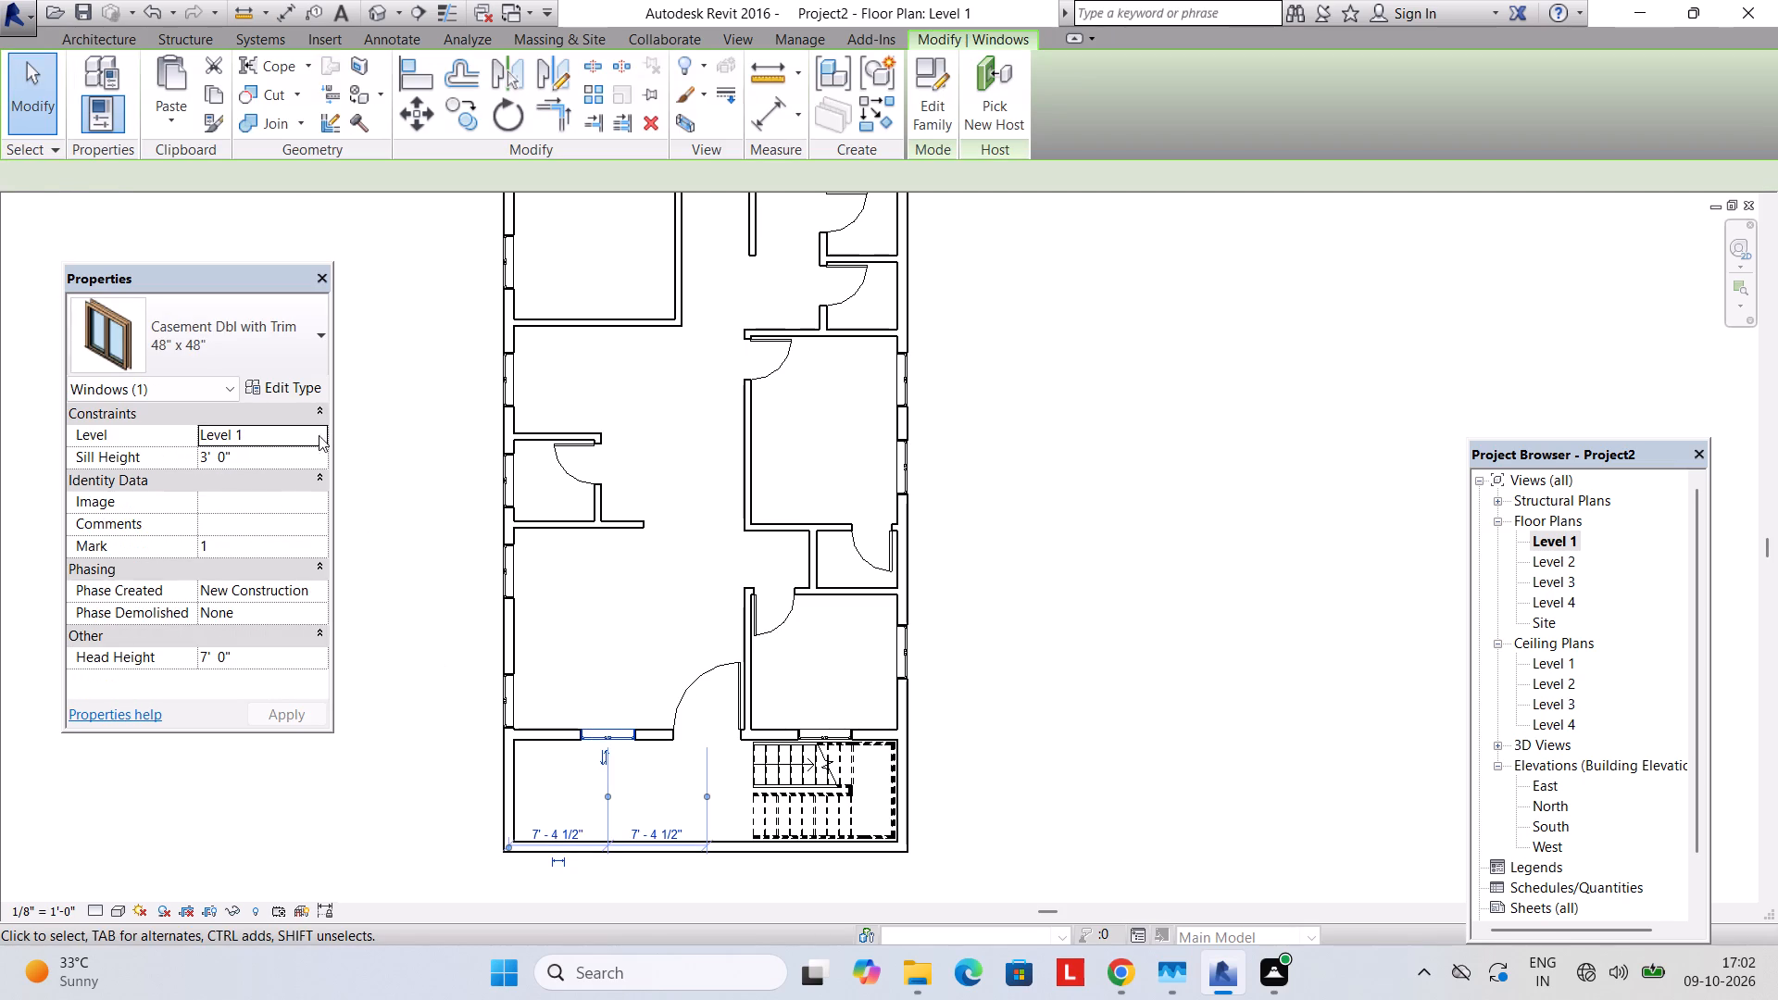
key("Escape")
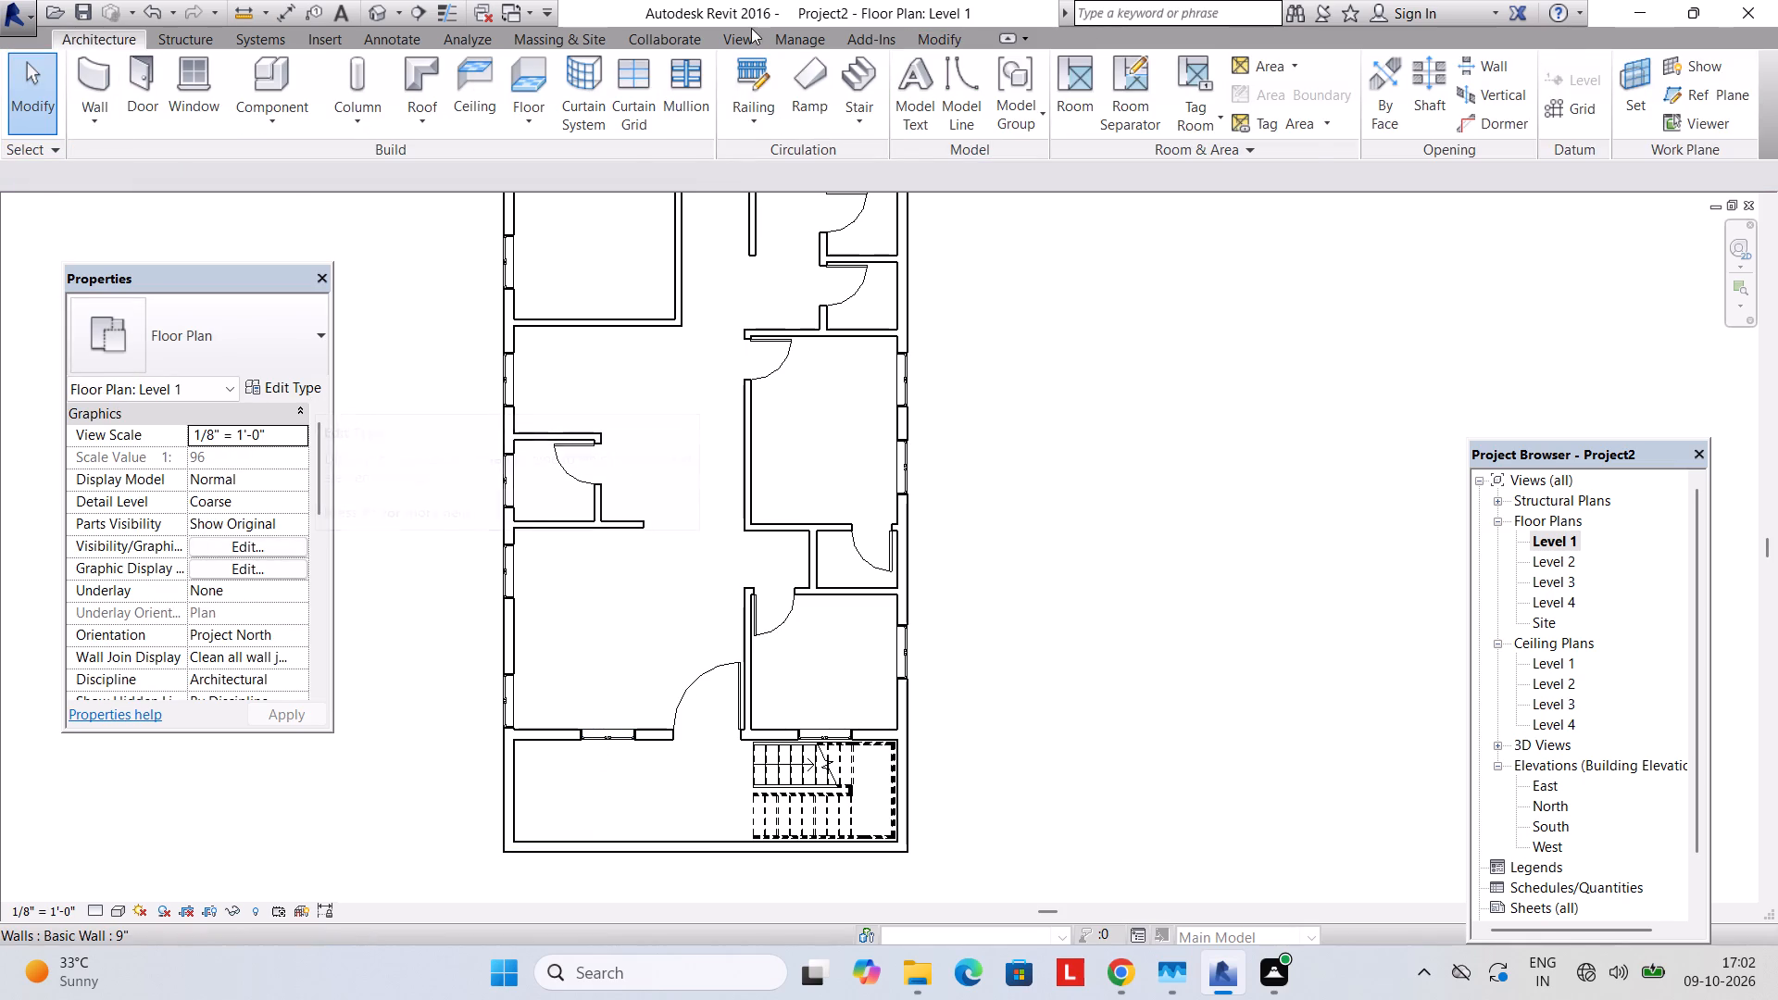
Open the 3D view and examine the placed windows, doors and exterior walls from above and from the front.
left_click(748, 31)
left_click(658, 95)
scroll(761, 319, "down", 1)
middle_click_drag(911, 516, 869, 417)
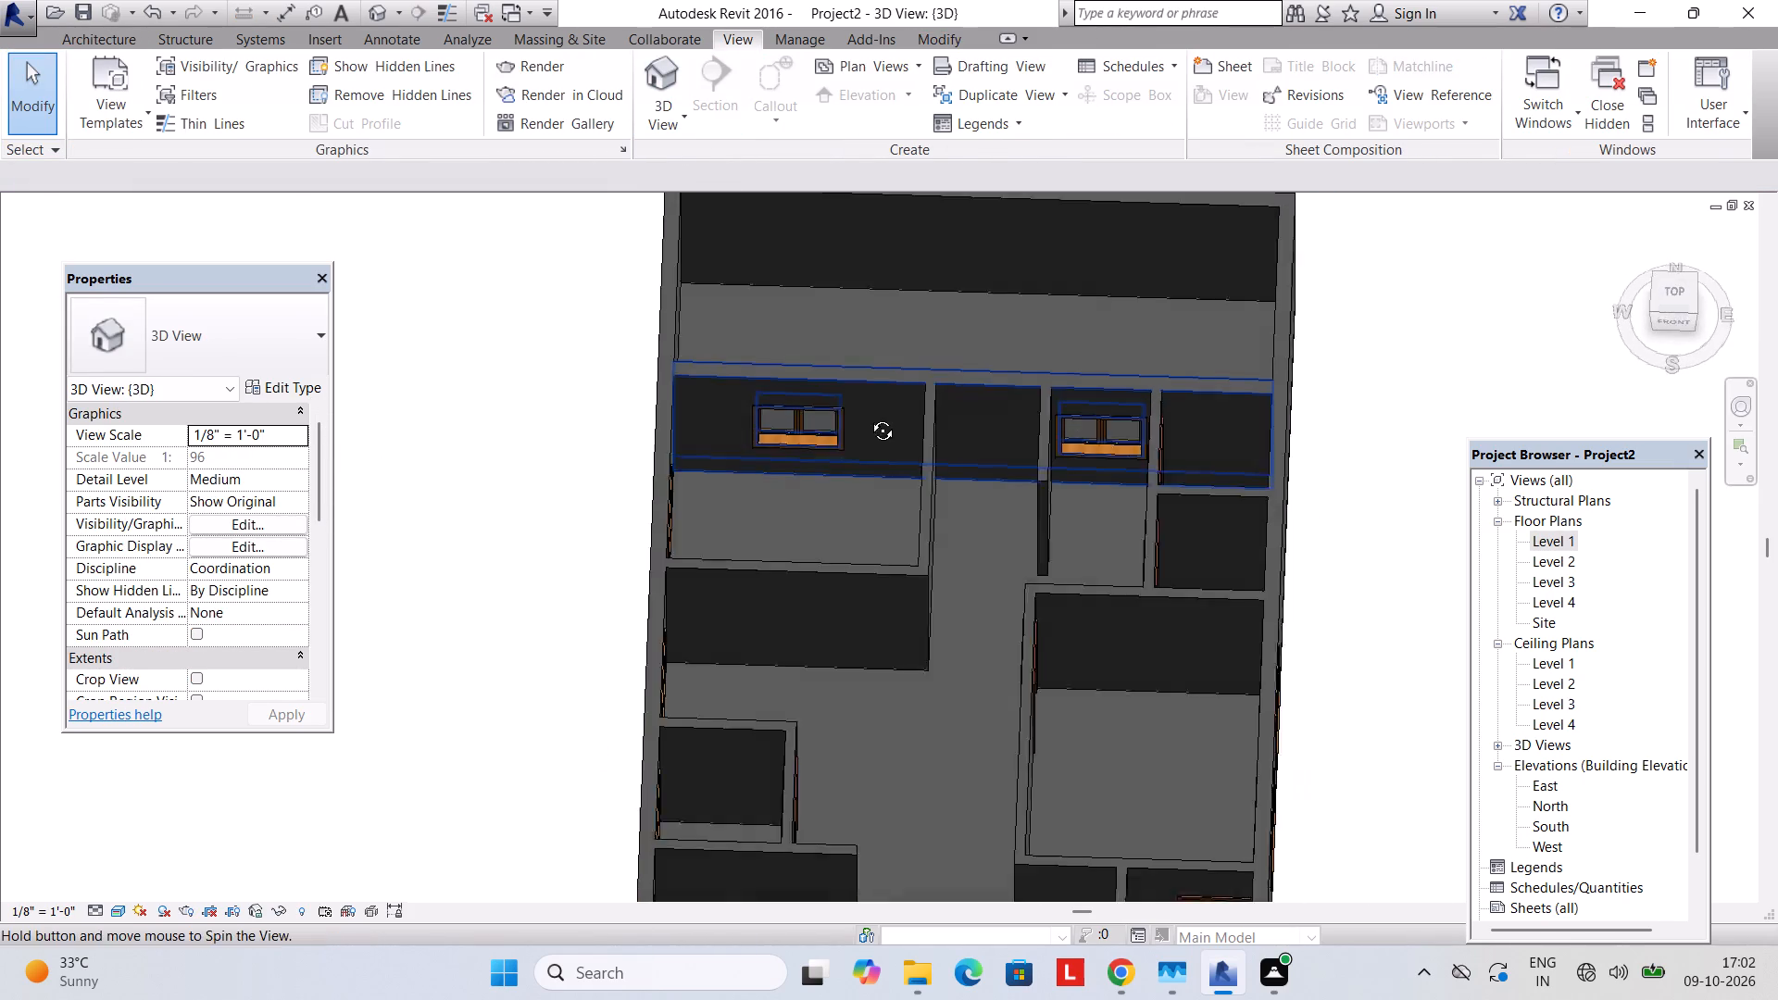
middle_click_drag(869, 417, 863, 334)
scroll(863, 338, "down", 4)
middle_click_drag(871, 449, 911, 325, "shift")
middle_click_drag(947, 503, 902, 392, "shift")
middle_click_drag(912, 438, 919, 468)
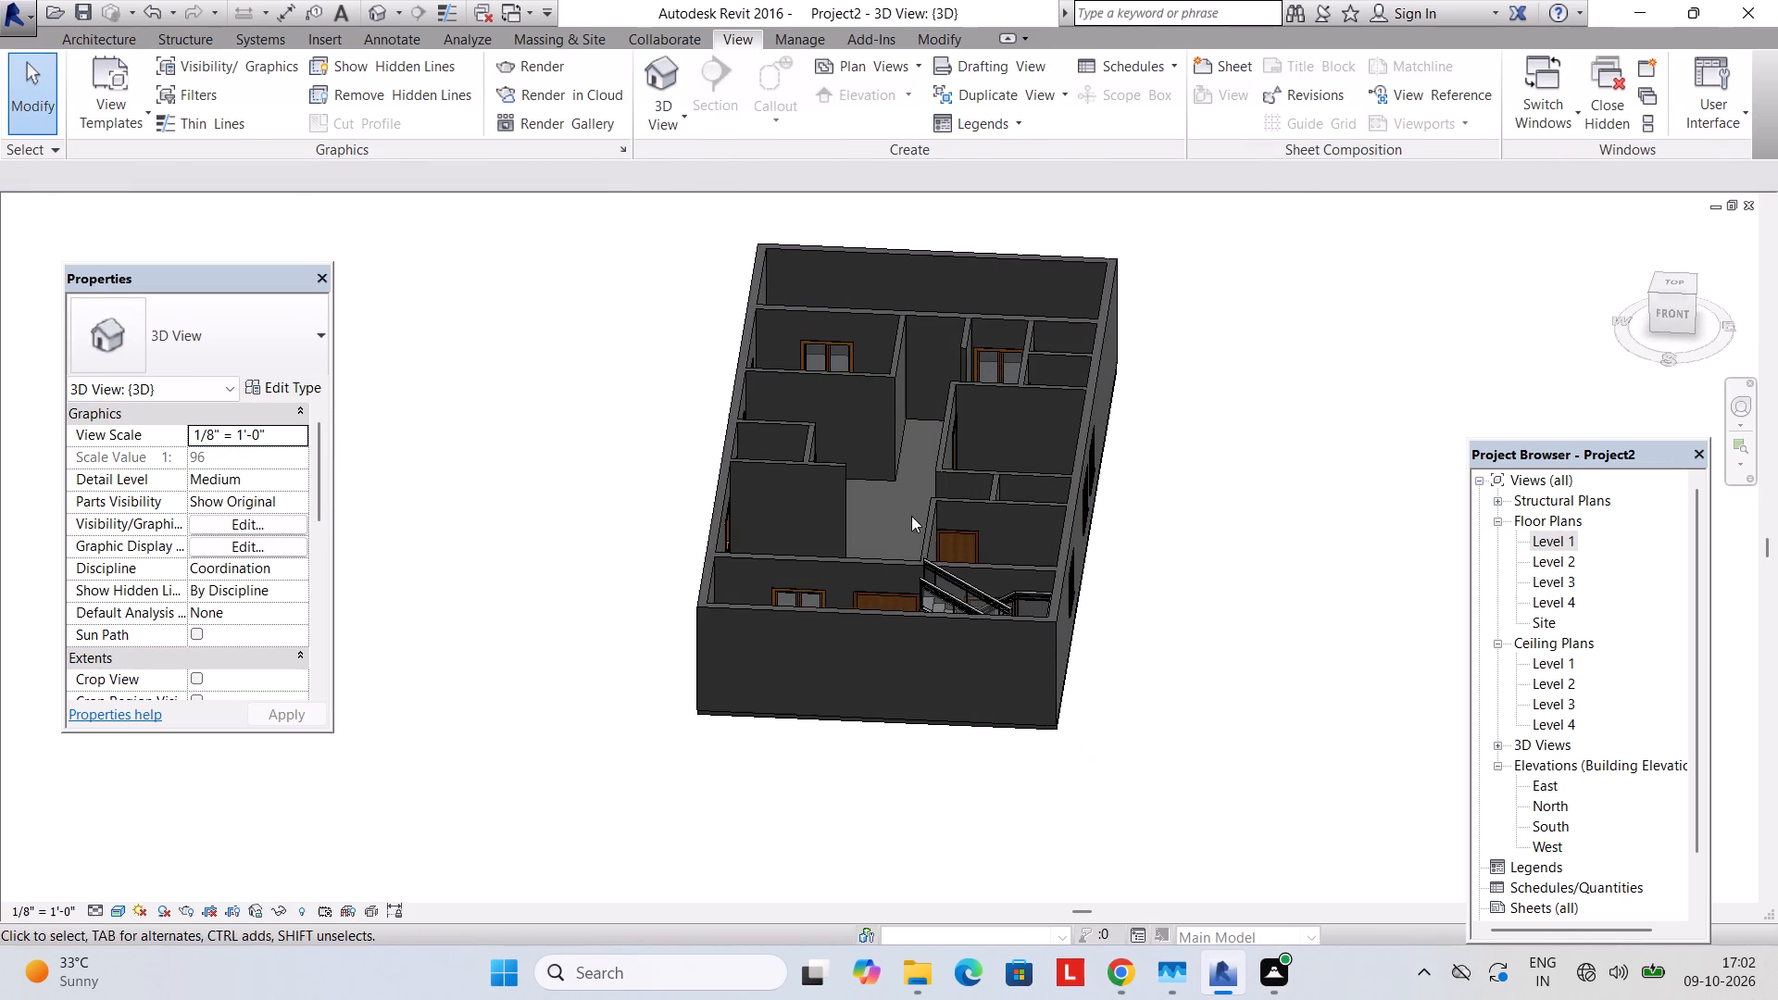
In the Level 1 plan, set the unconnected height of the outermost front and rear 9" walls to 5'.
double_click(1561, 535)
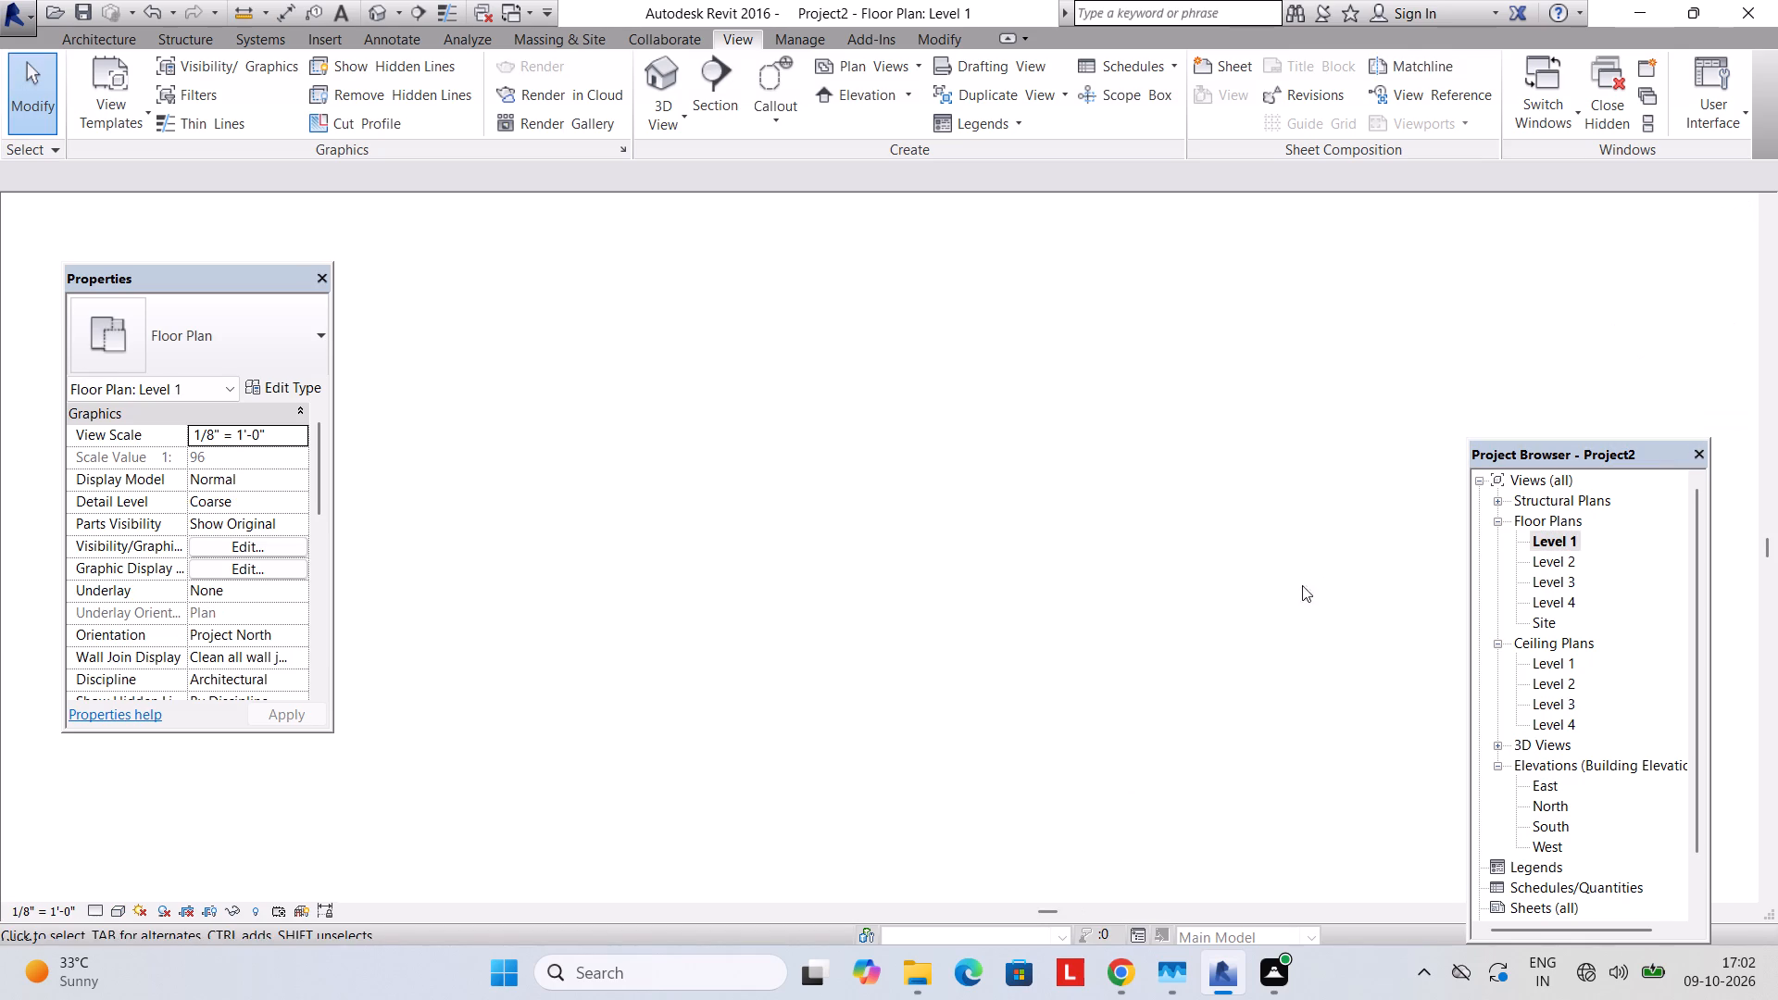
scroll(960, 730, "down", 1)
left_click(728, 834)
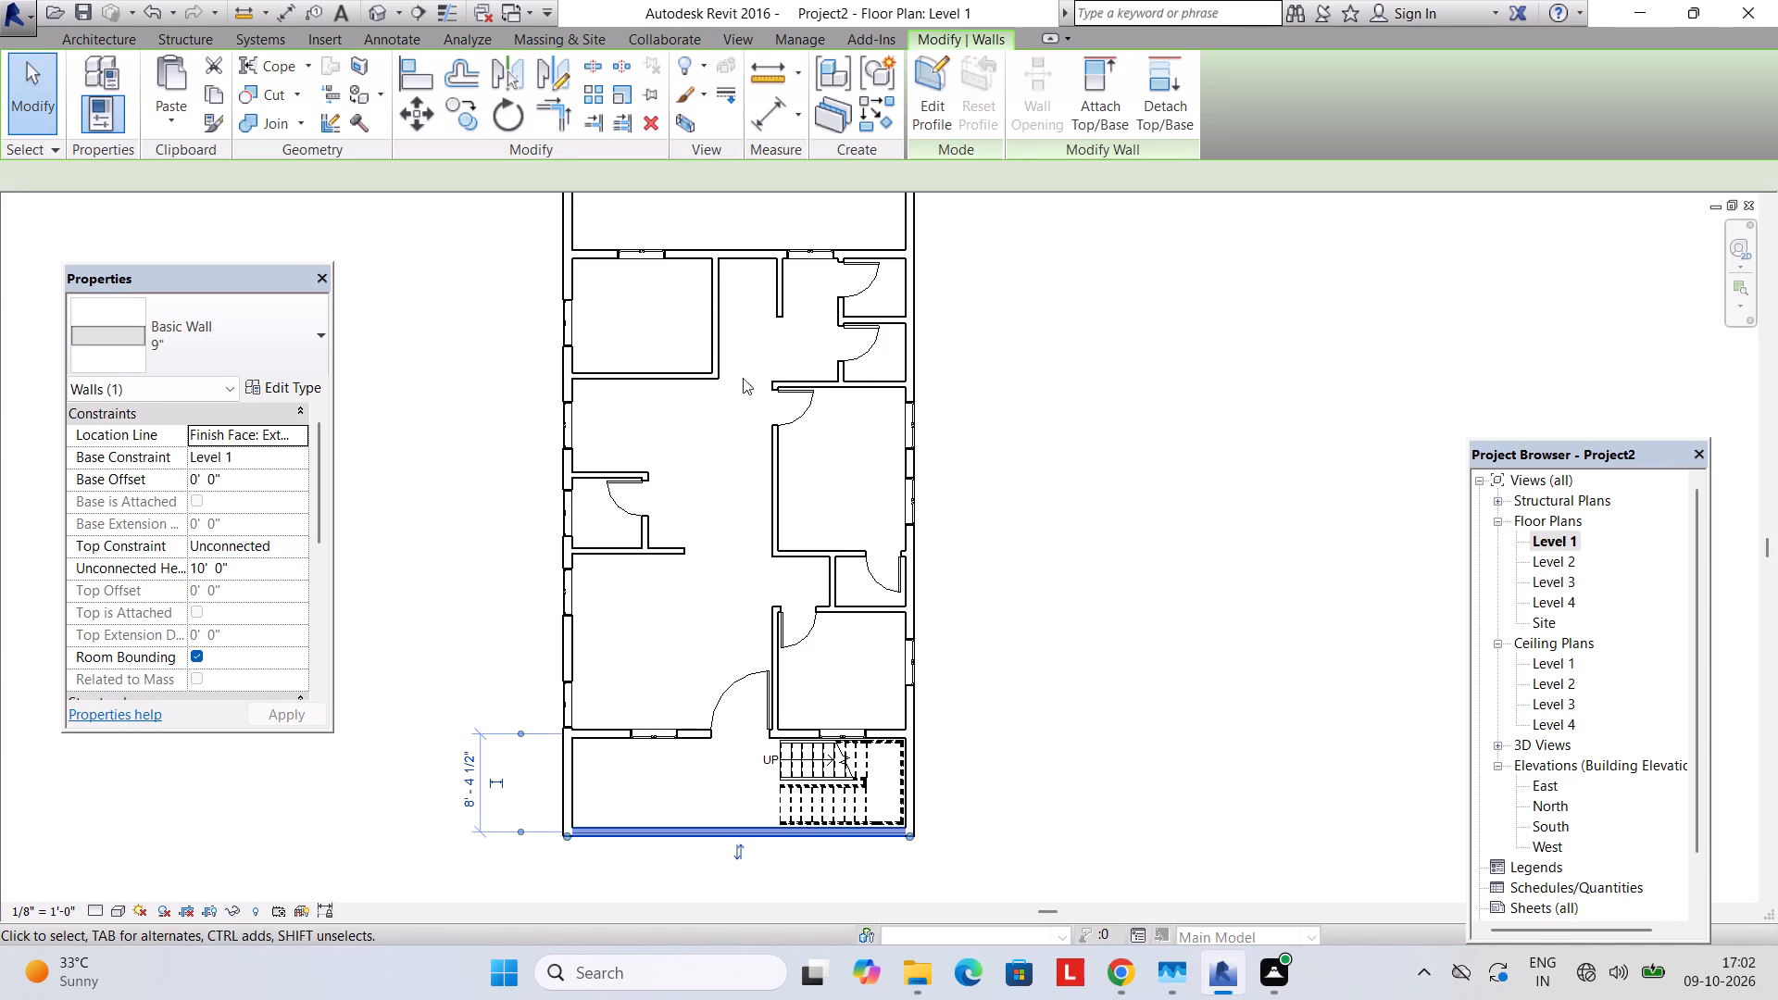
middle_click_drag(752, 306, 758, 533)
left_click(770, 374, "ctrl")
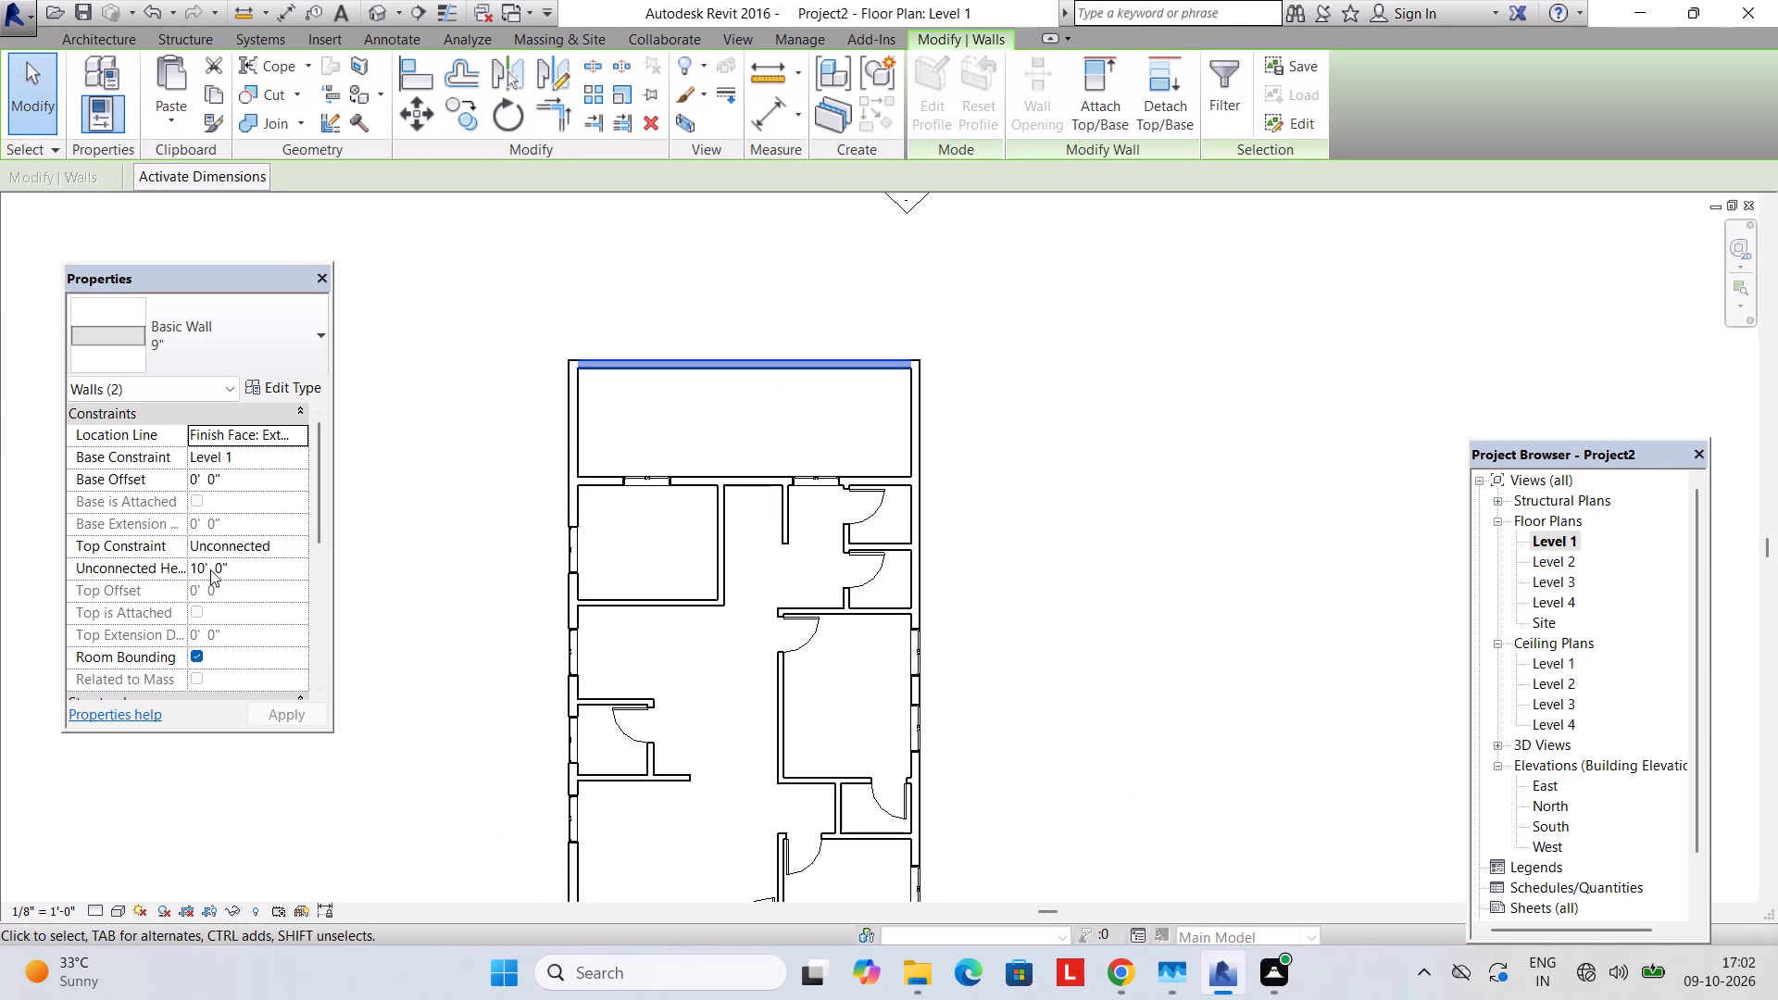
left_click(243, 554)
triple_click(235, 564)
left_click(232, 564)
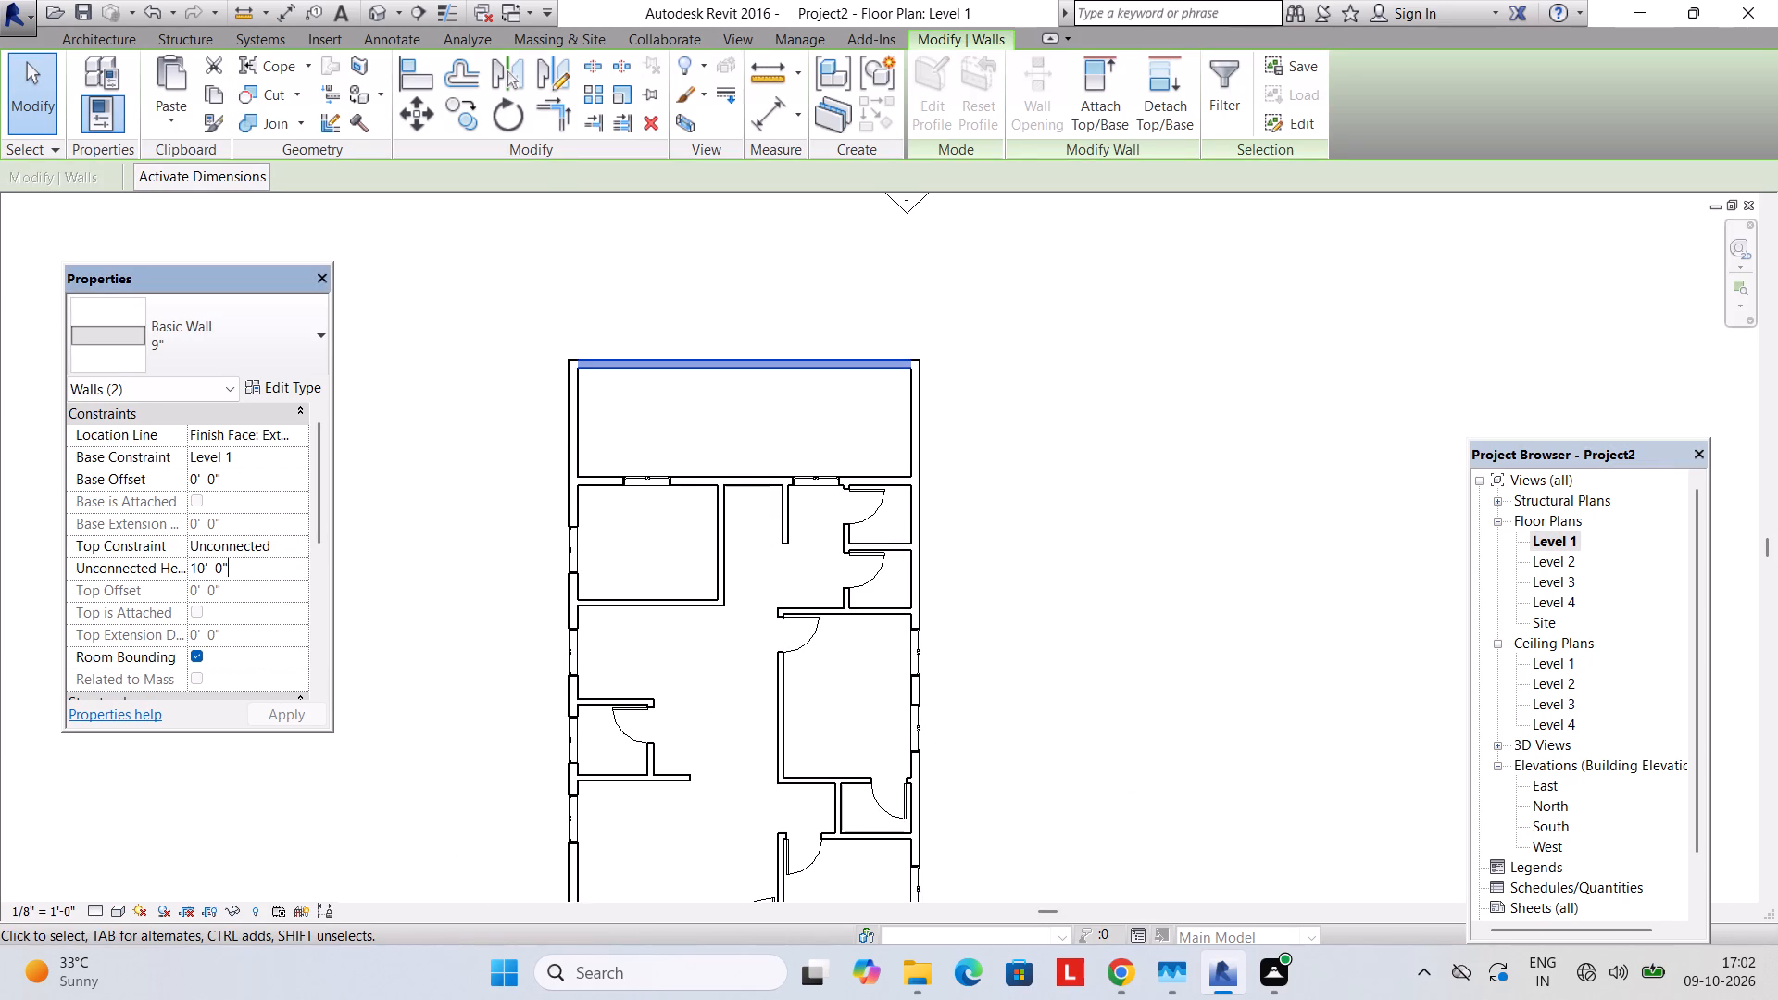
left_click_drag(223, 566, 188, 566)
key("6")
key("BackSpace")
type("5'")
key("Return")
key("Return")
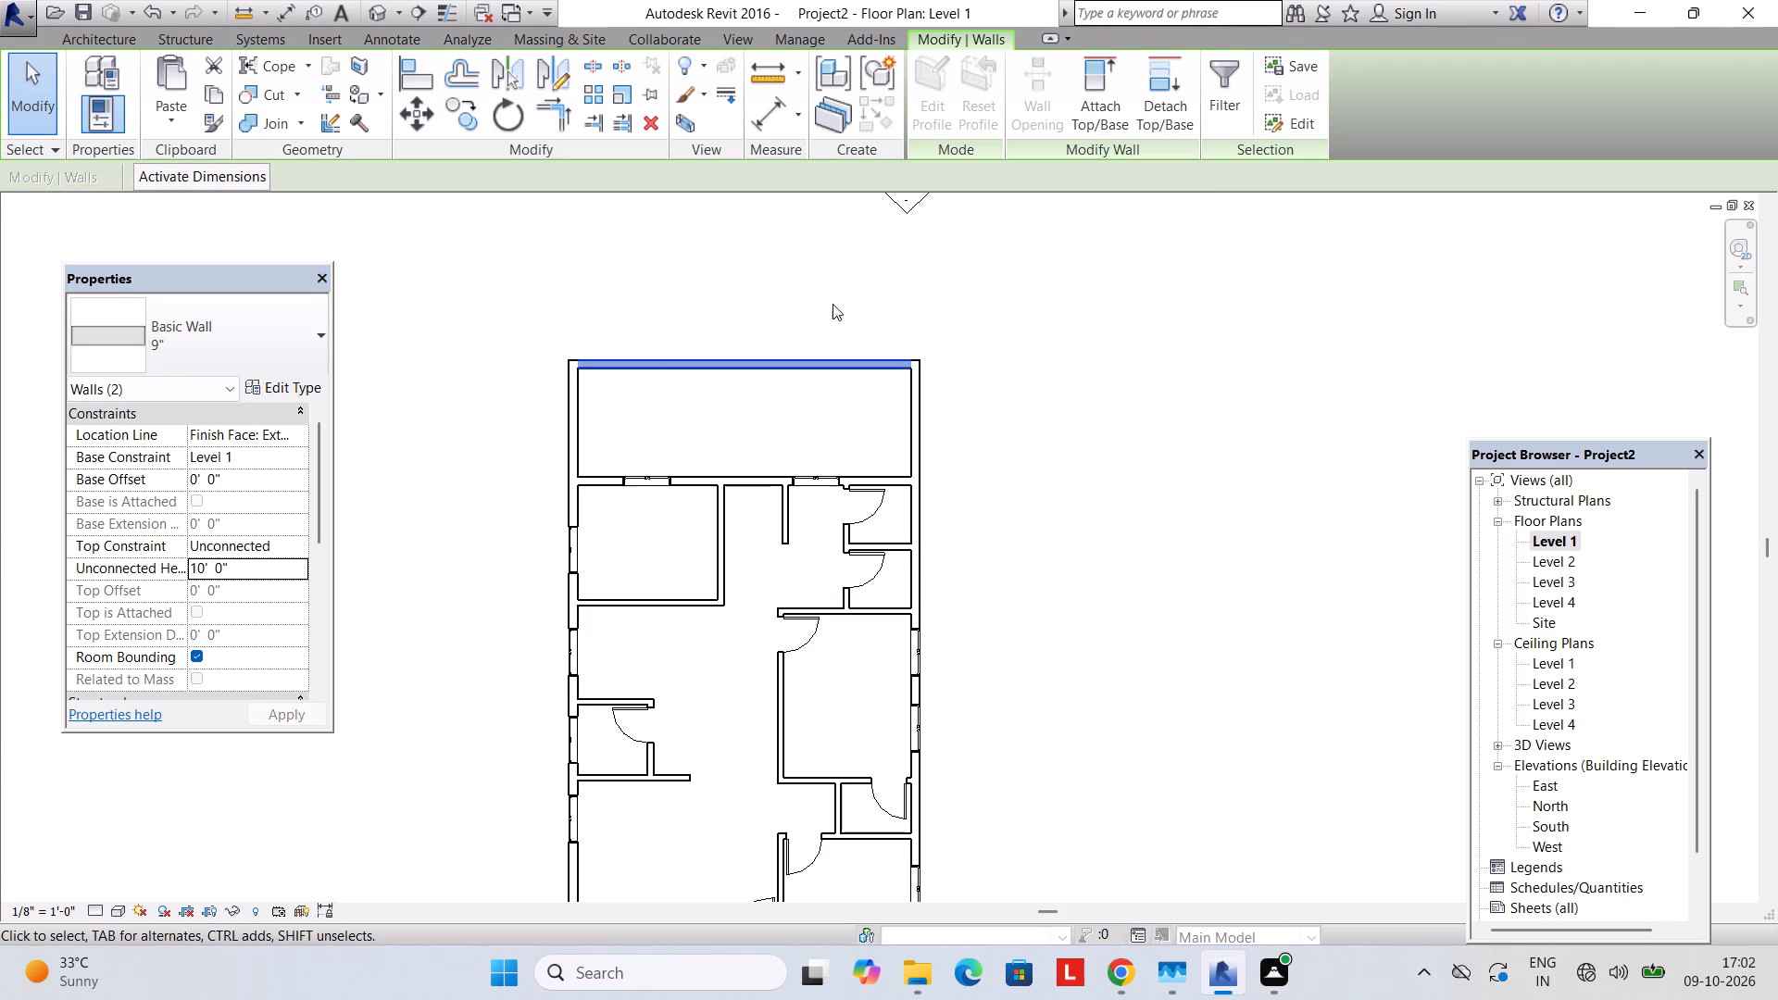
middle_click_drag(861, 281, 1031, 175)
scroll(862, 281, "down", 1)
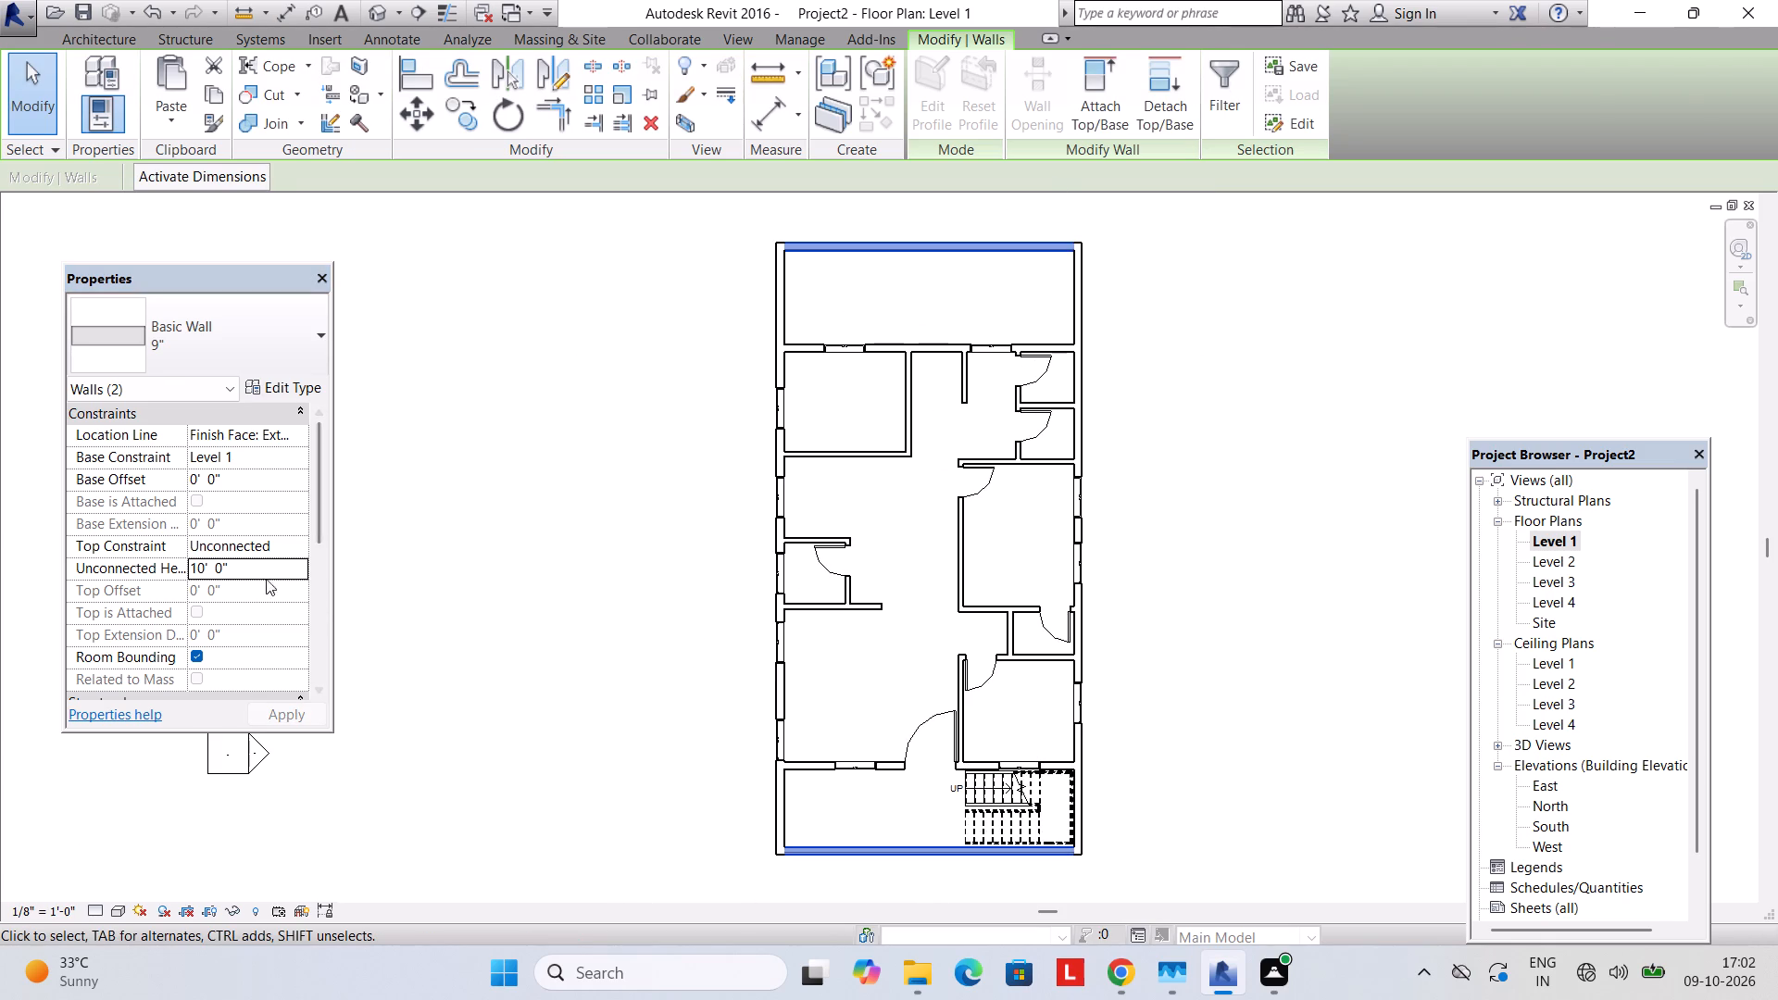
left_click(244, 570)
type("5'")
key("Return")
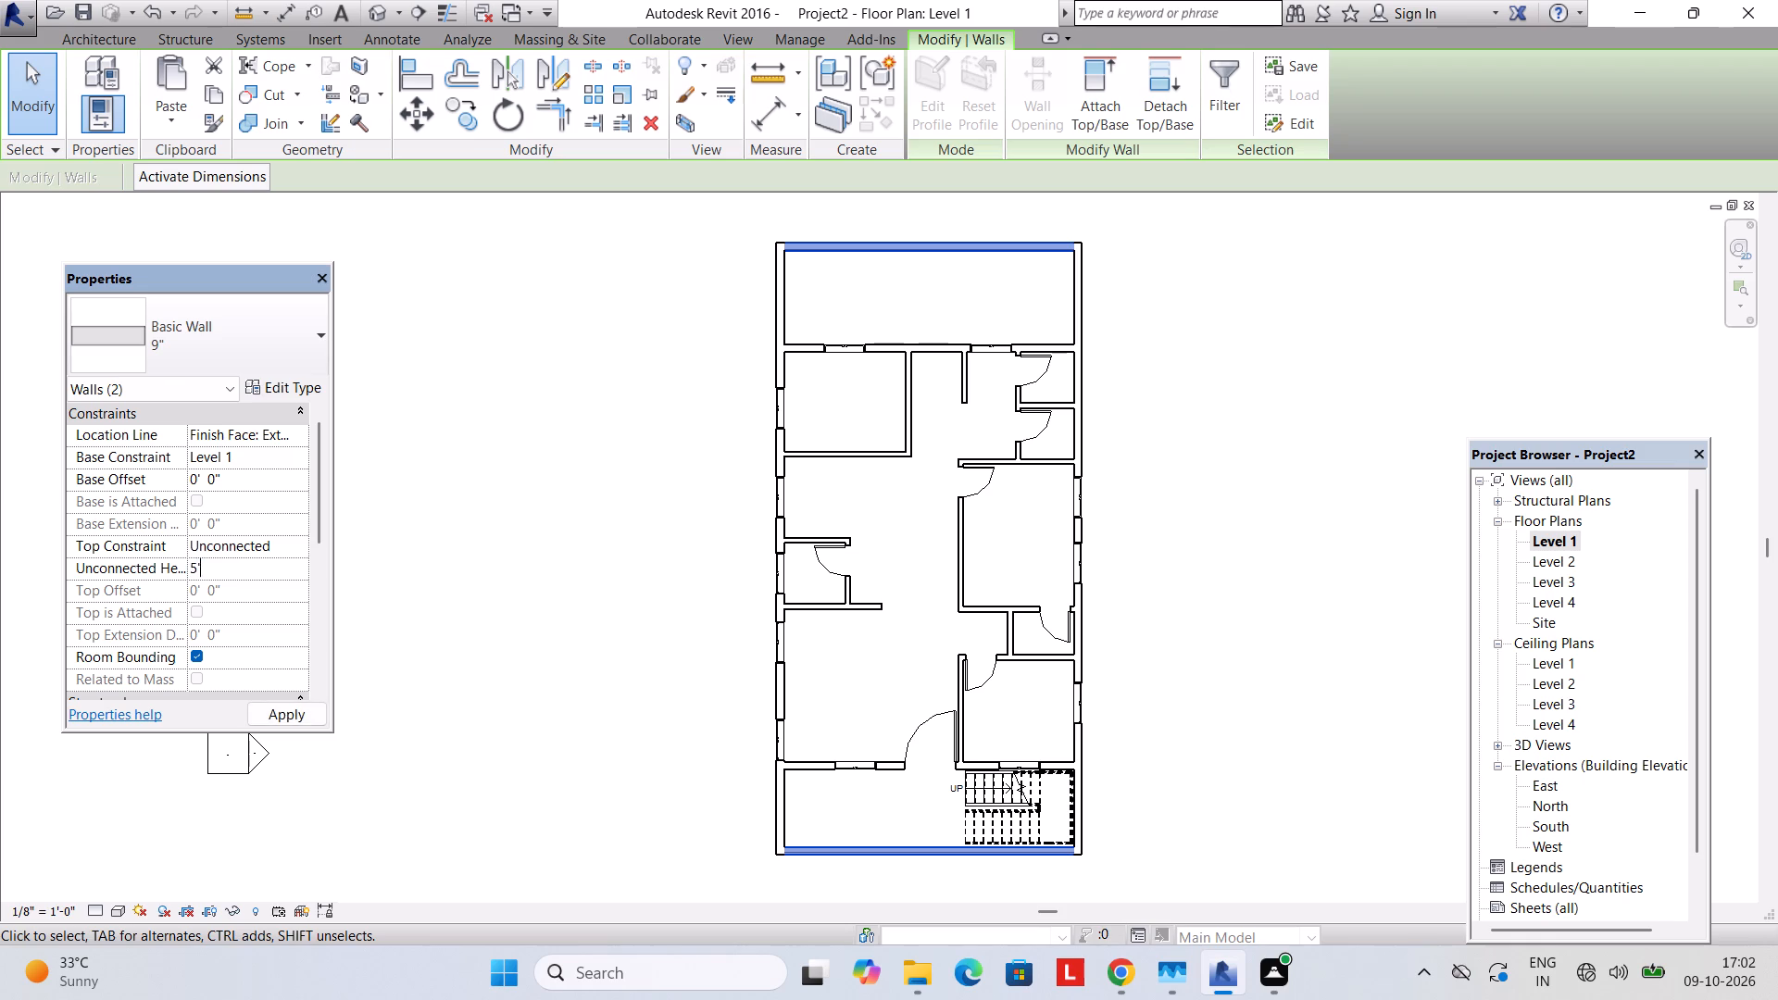
key("Return")
key("Escape")
key("grave")
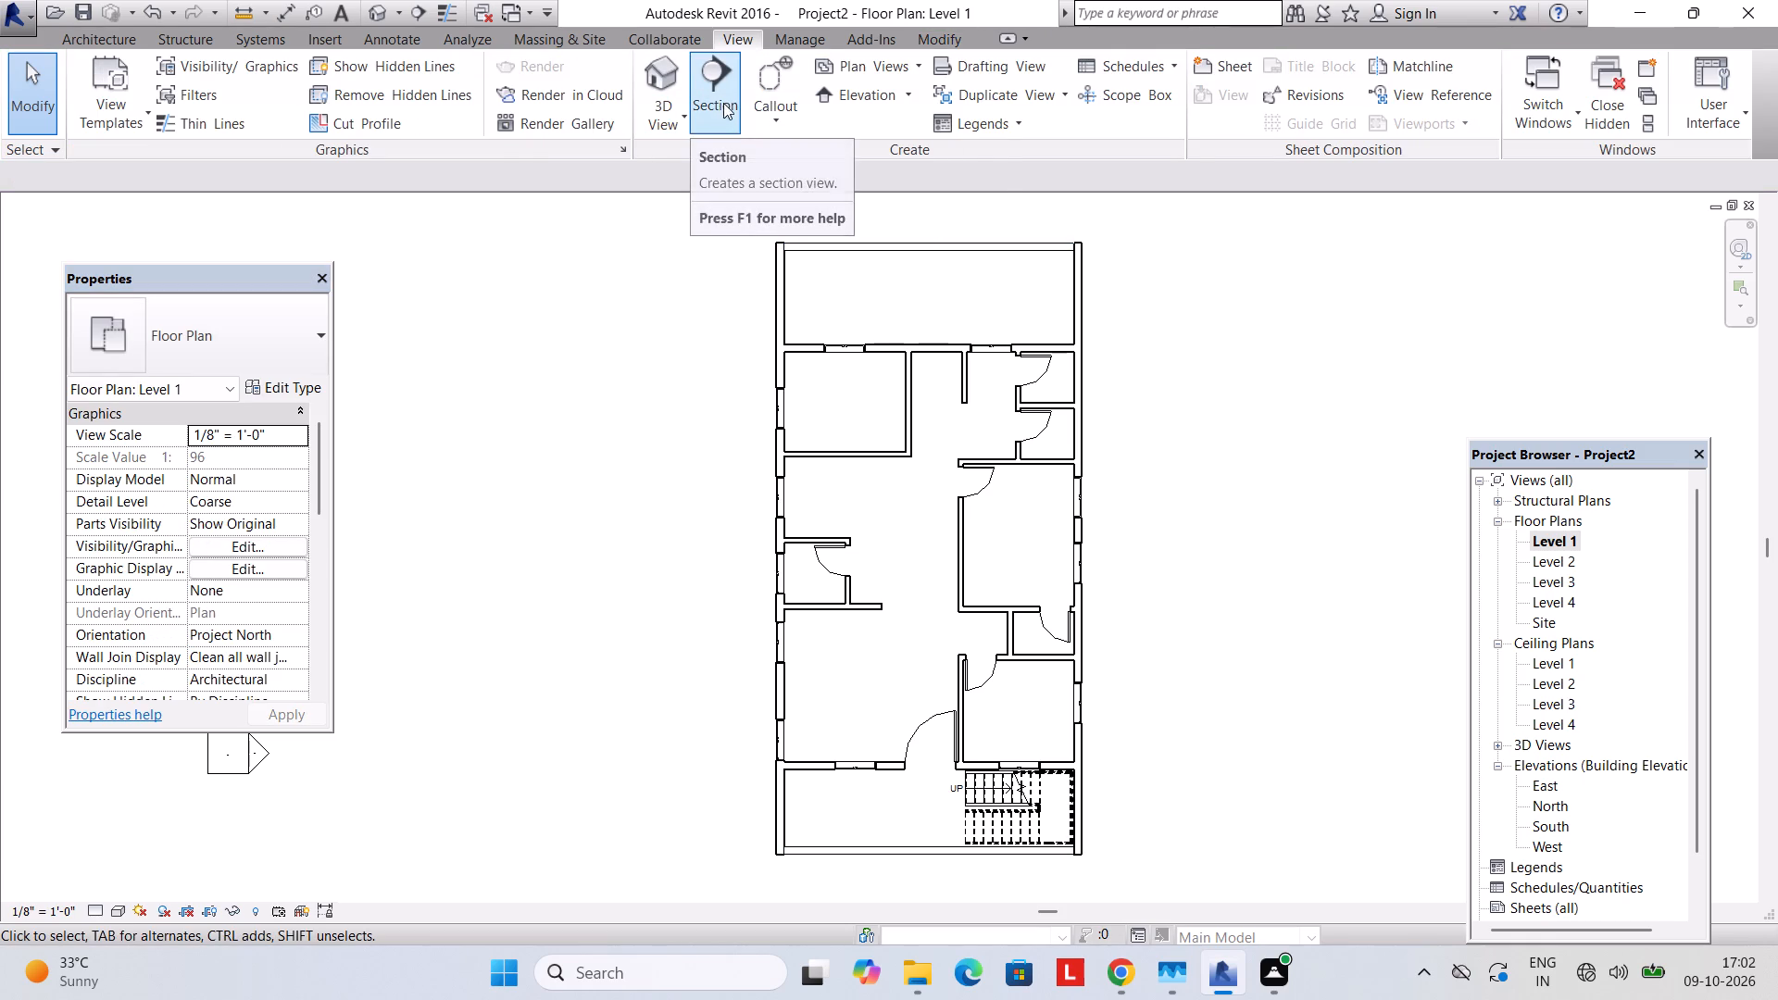
Open the 3D view and examine the front and rear boundary walls and the side walls from several angles.
left_click(658, 114)
left_click(688, 156)
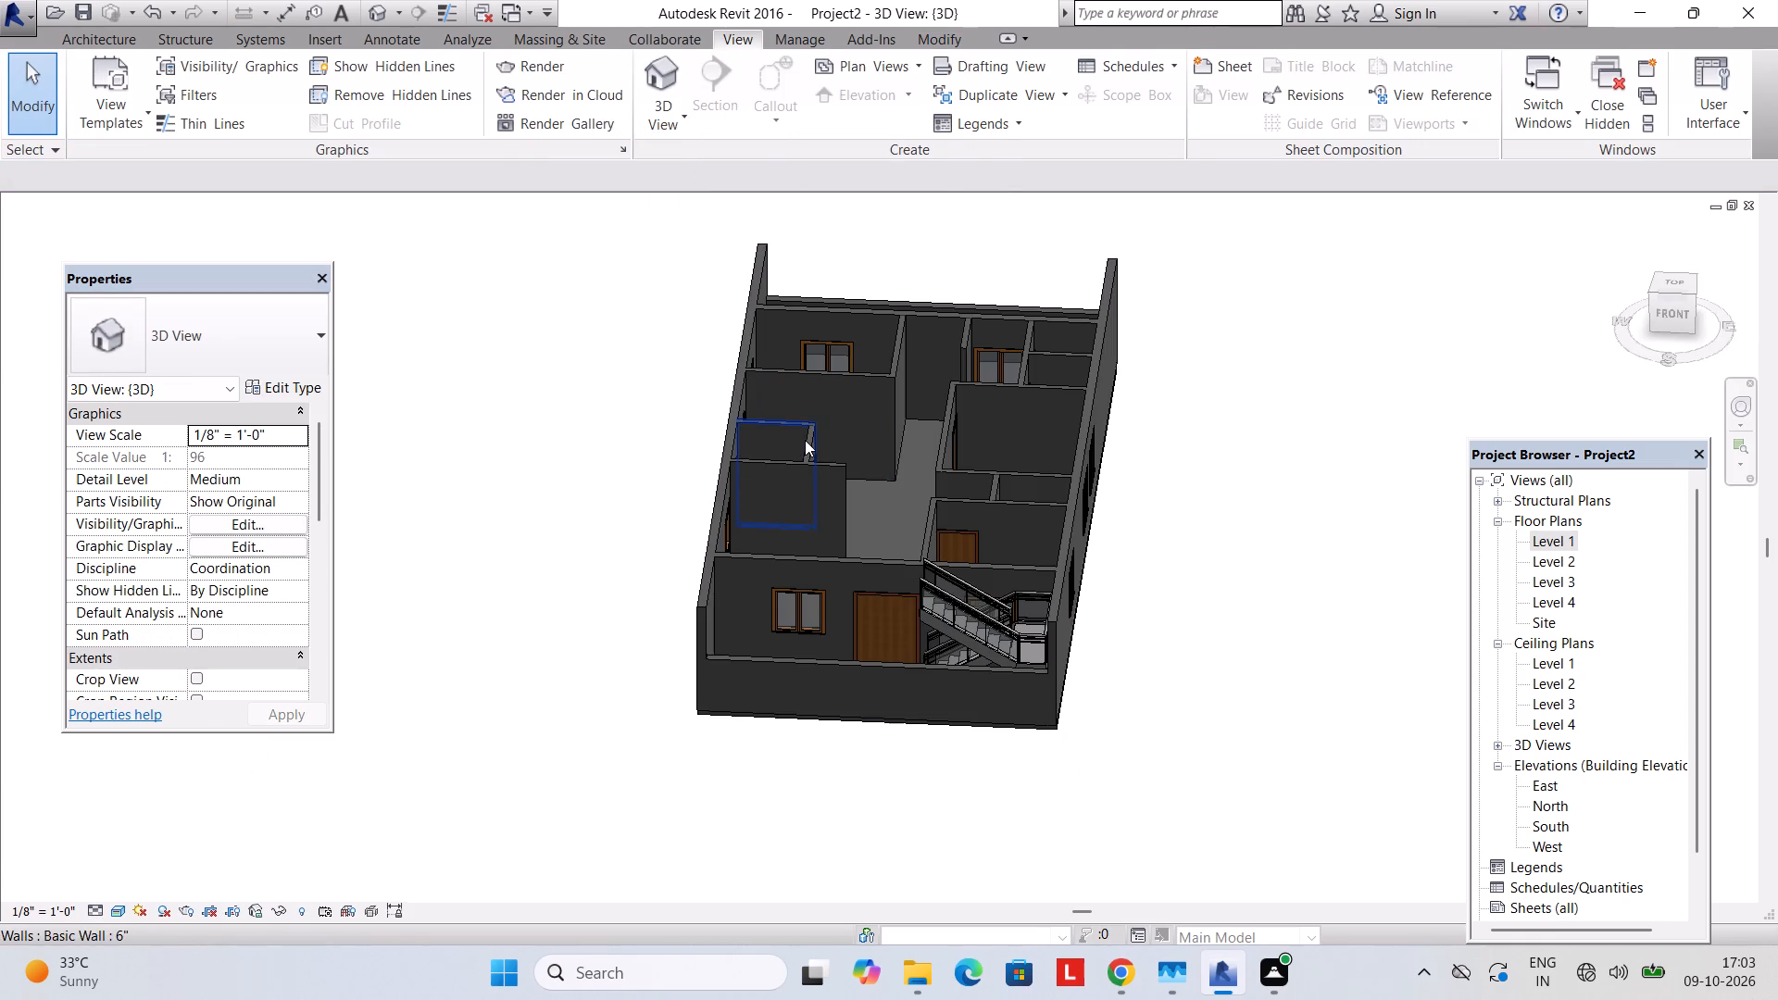
middle_click_drag(806, 440, 845, 662, "shift")
middle_click_drag(764, 499, 1201, 354, "shift")
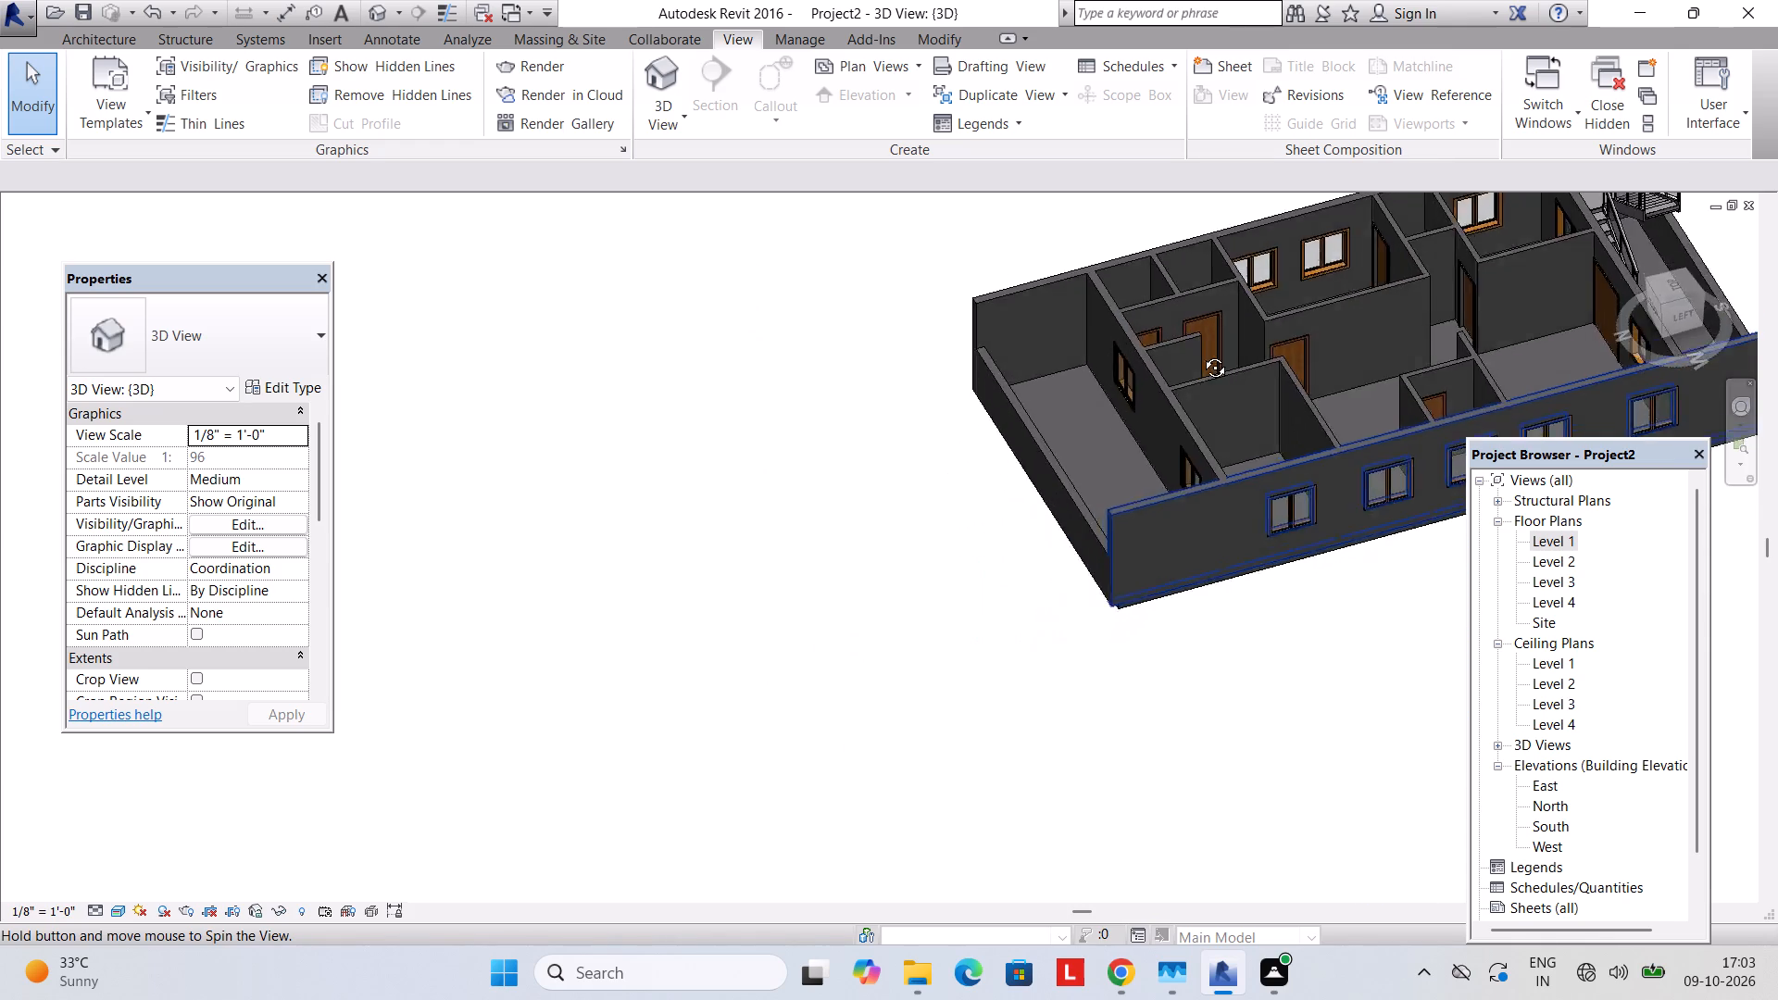
middle_click_drag(1201, 354, 1248, 269, "shift")
middle_click_drag(1249, 312, 1034, 381)
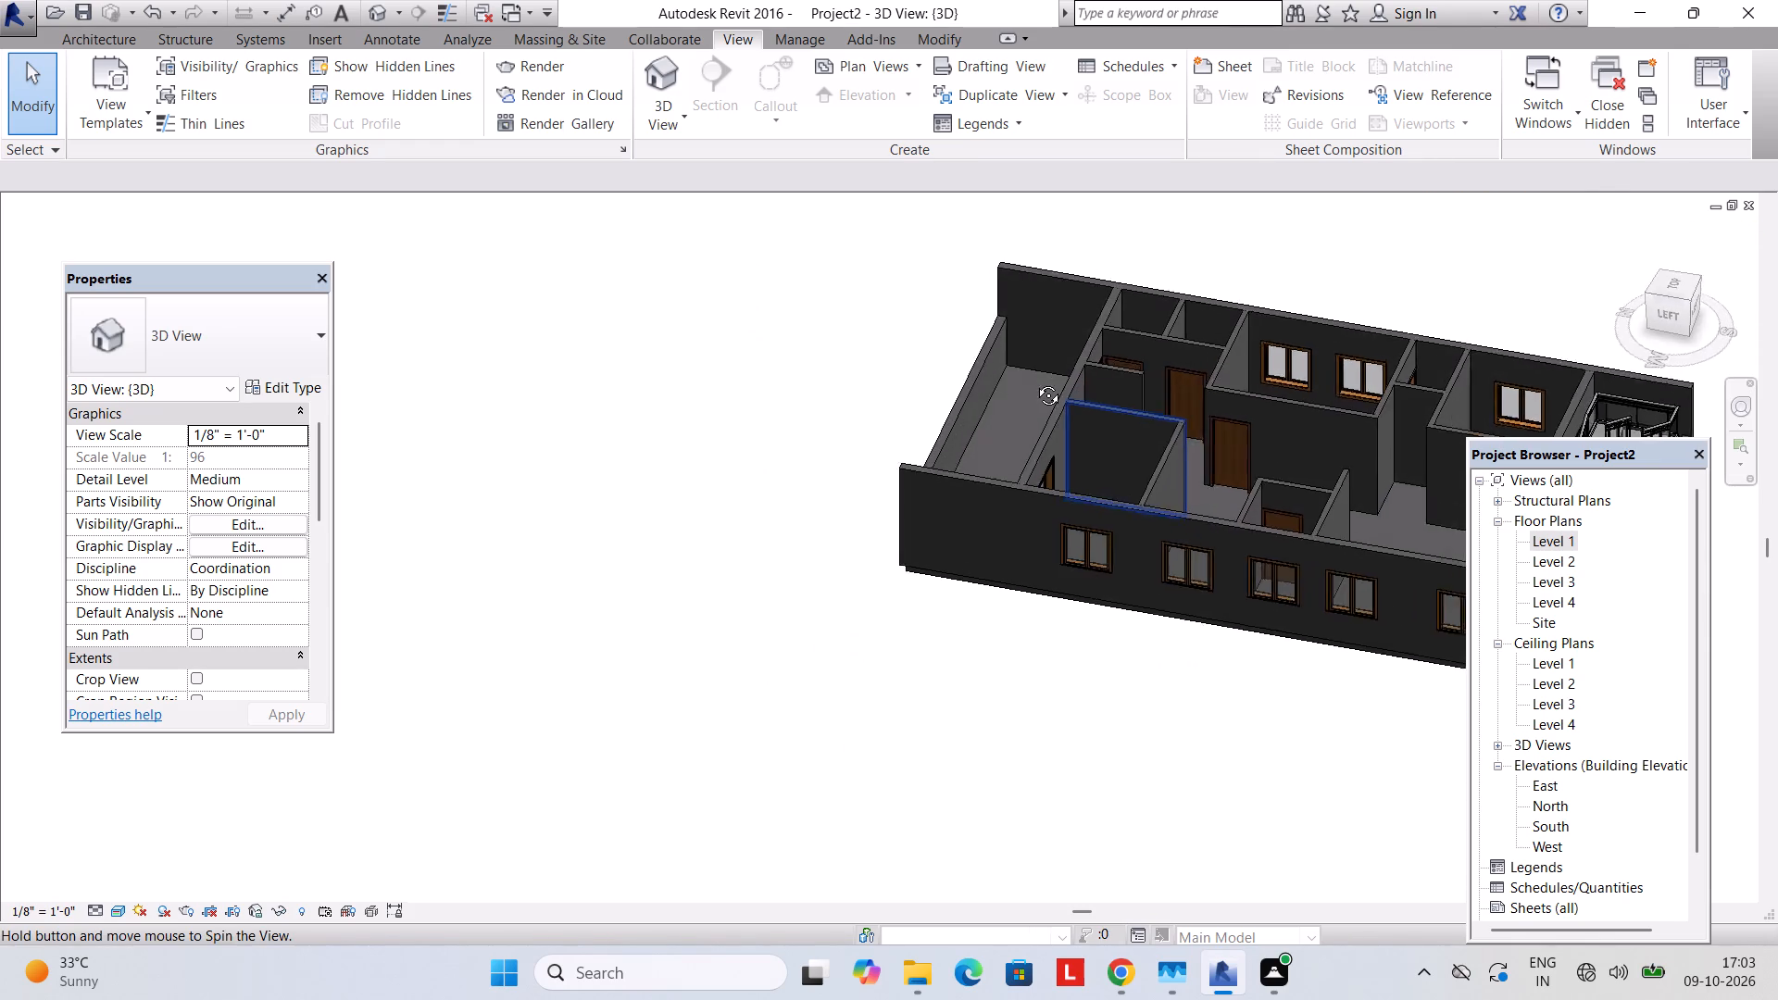
middle_click_drag(1034, 381, 673, 444)
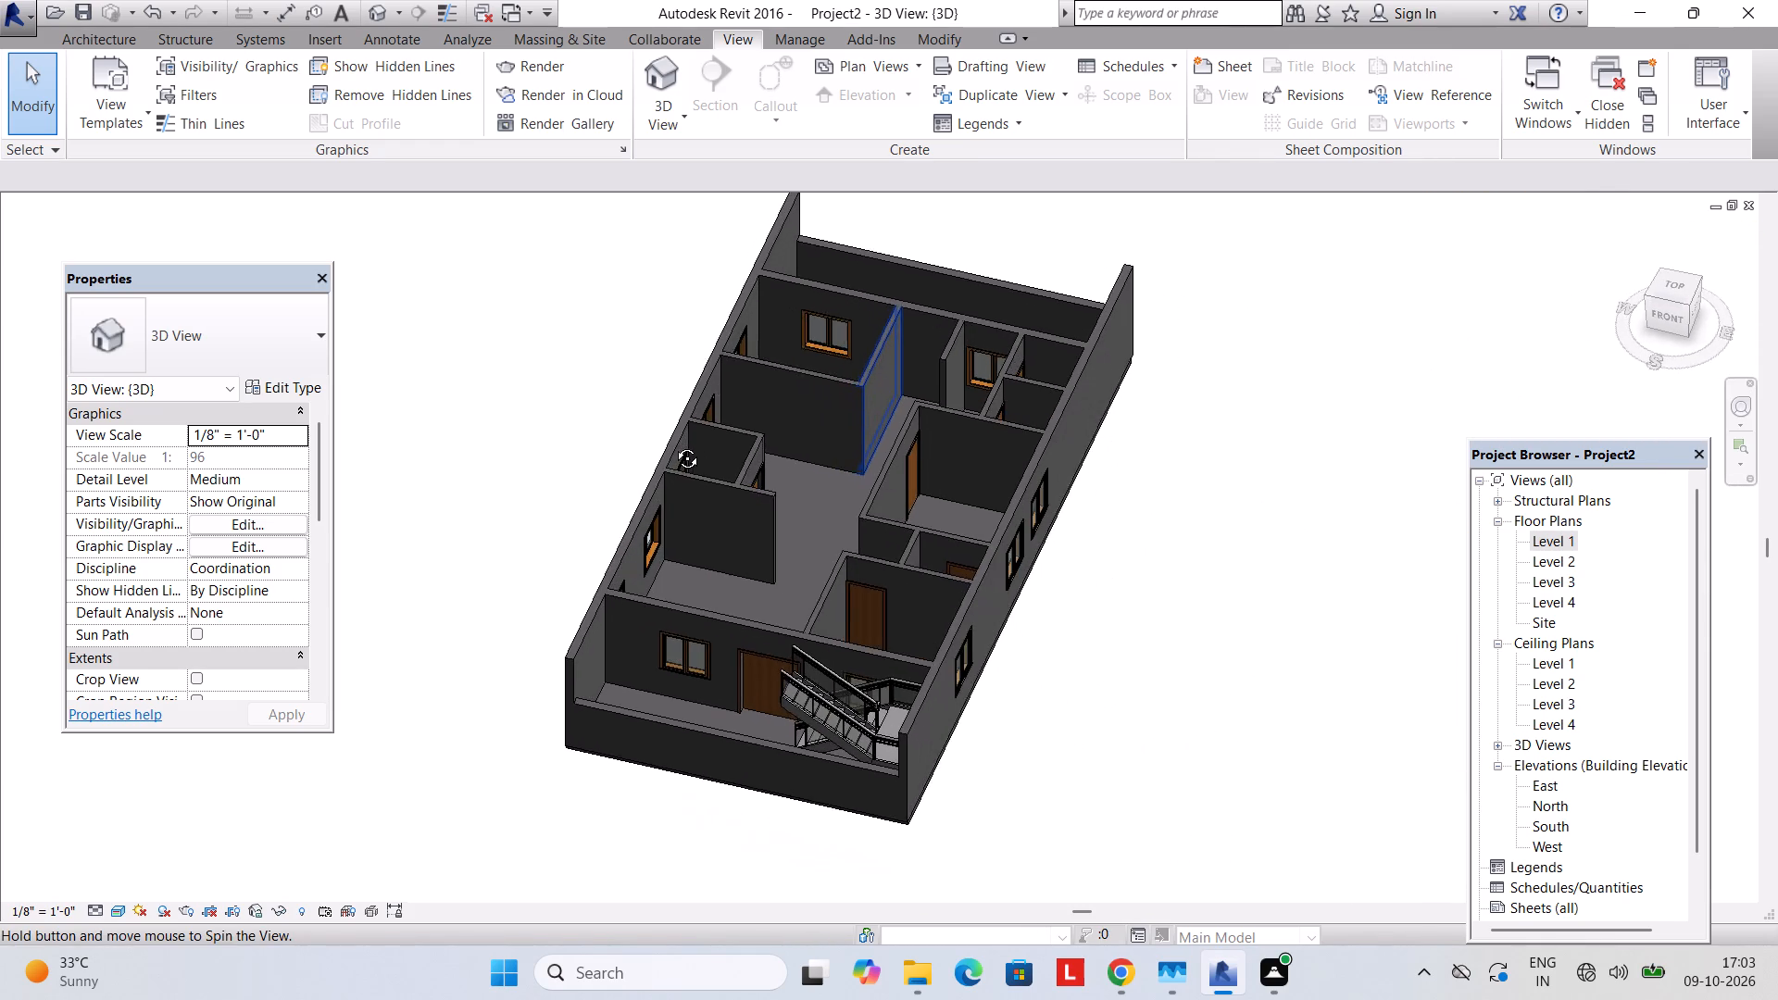
middle_click_drag(673, 444, 749, 358)
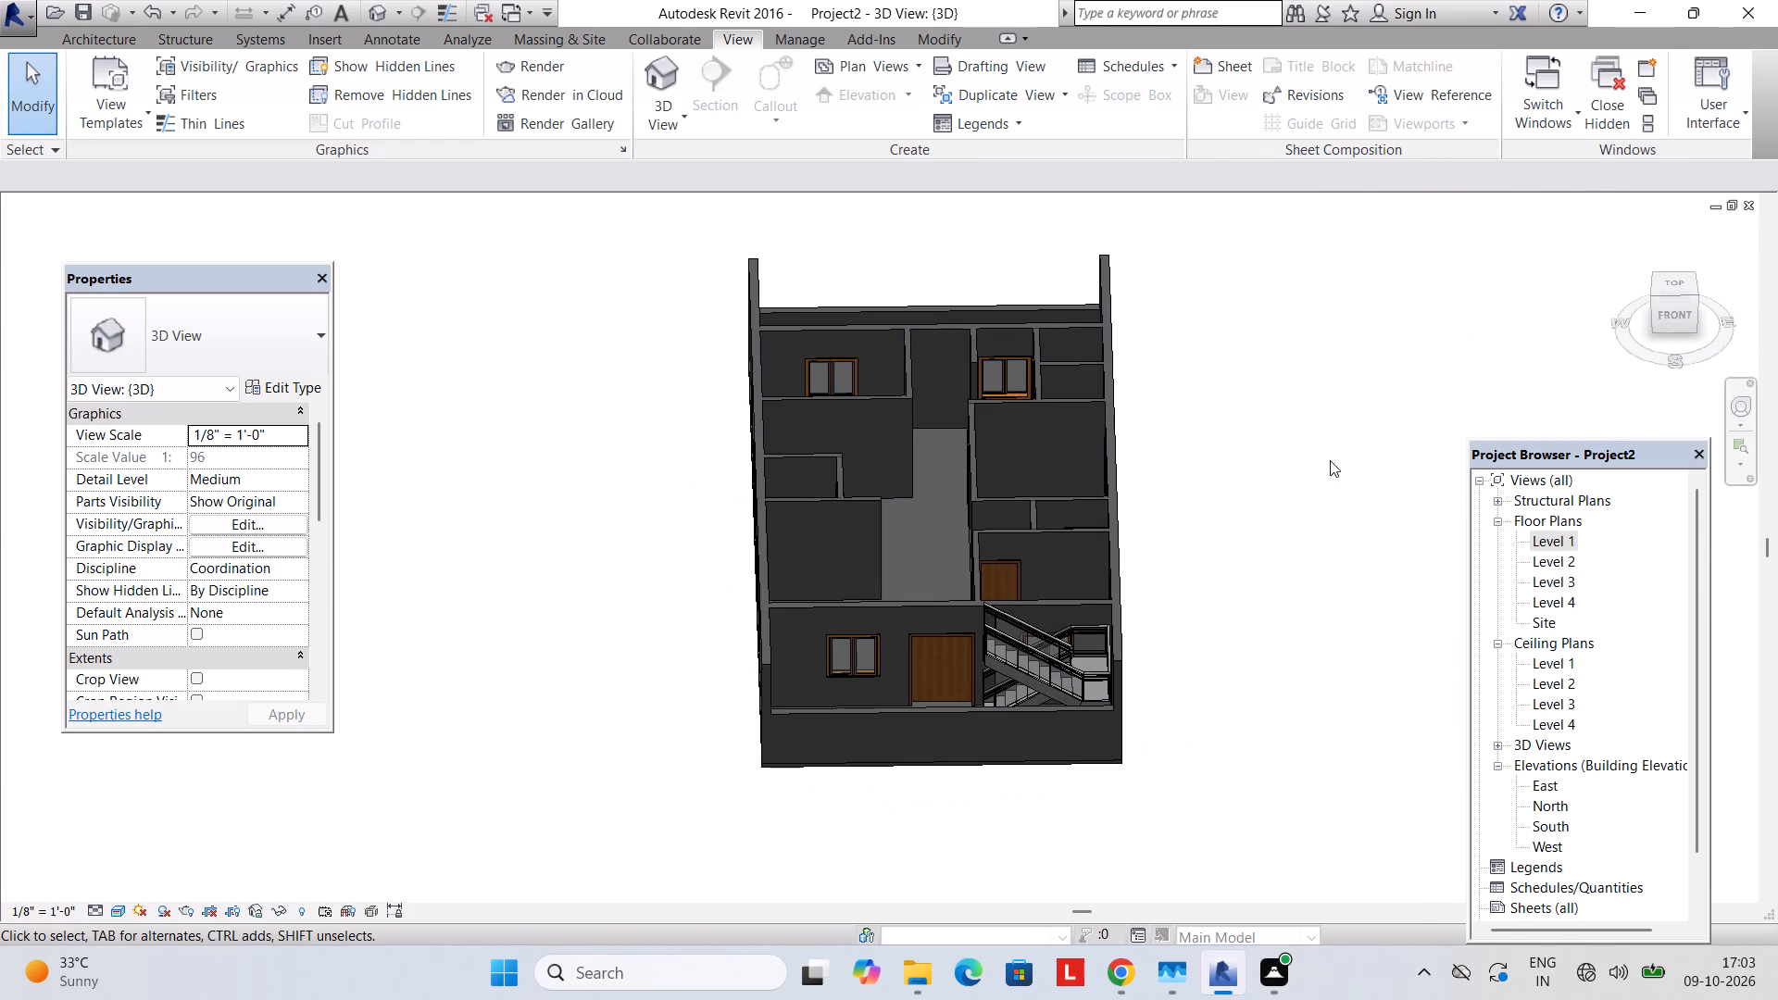
In the Level 1 plan, split both side exterior walls at the outer face of the wall behind the staircase.
double_click(1574, 545)
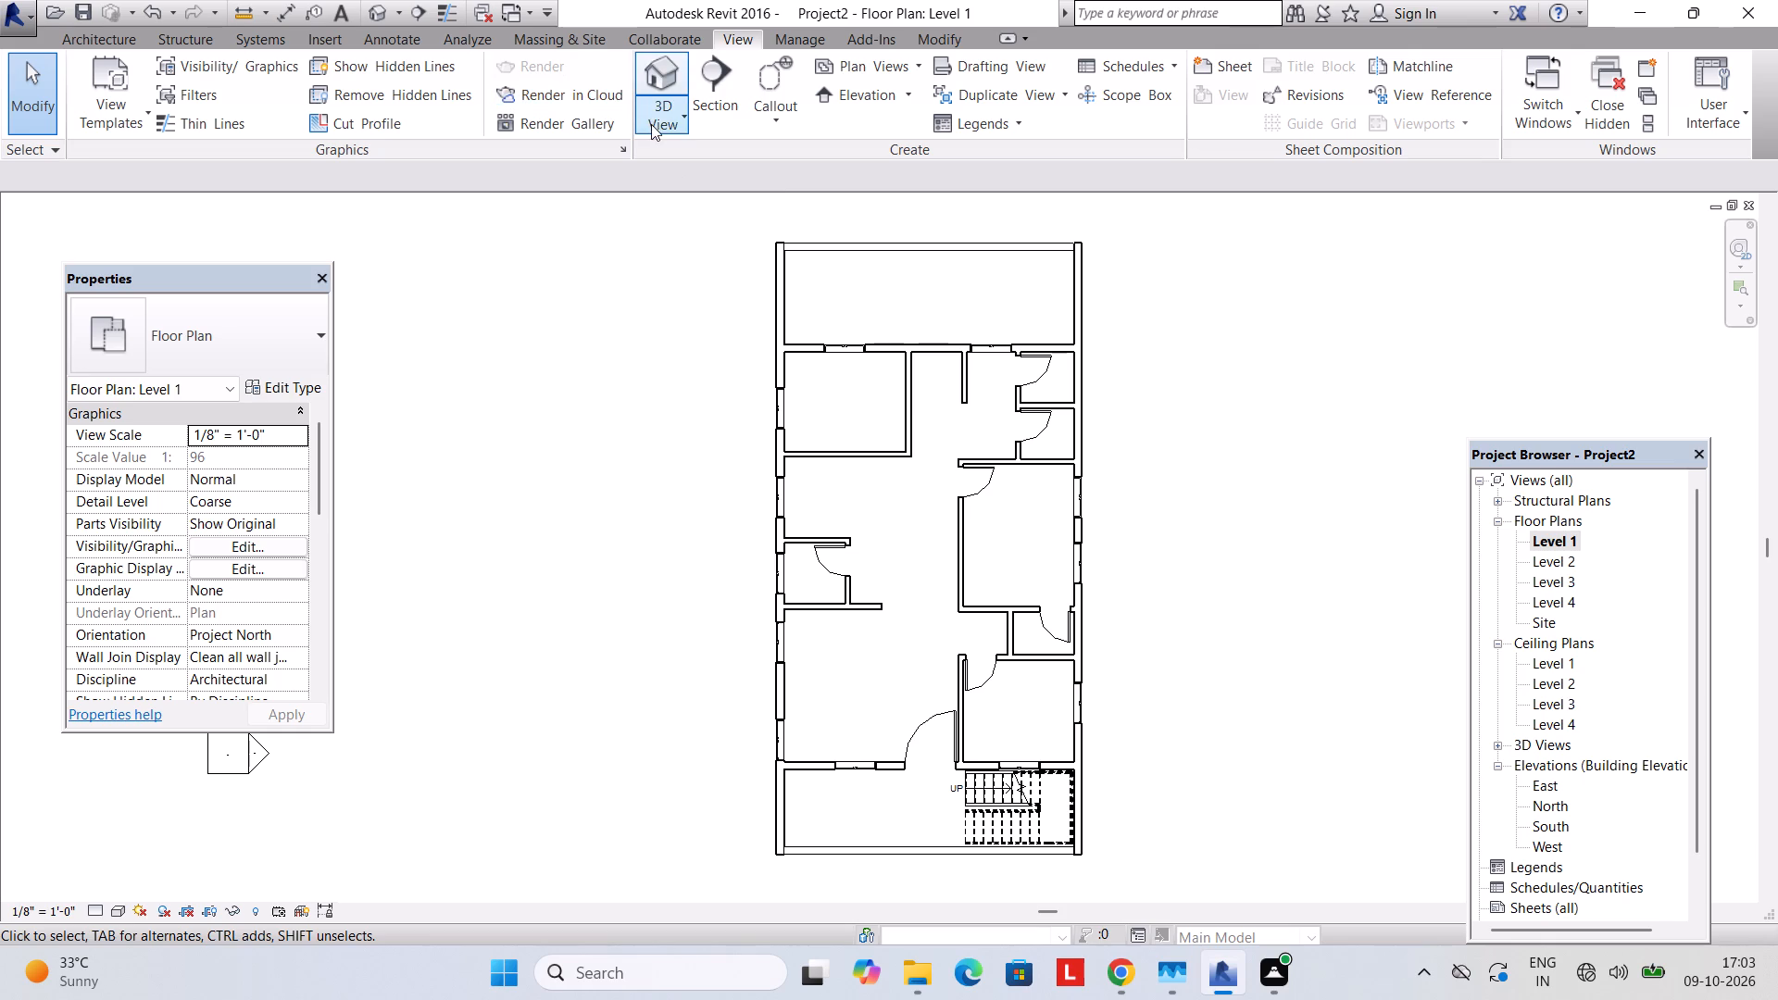
left_click(651, 124)
left_click(933, 27)
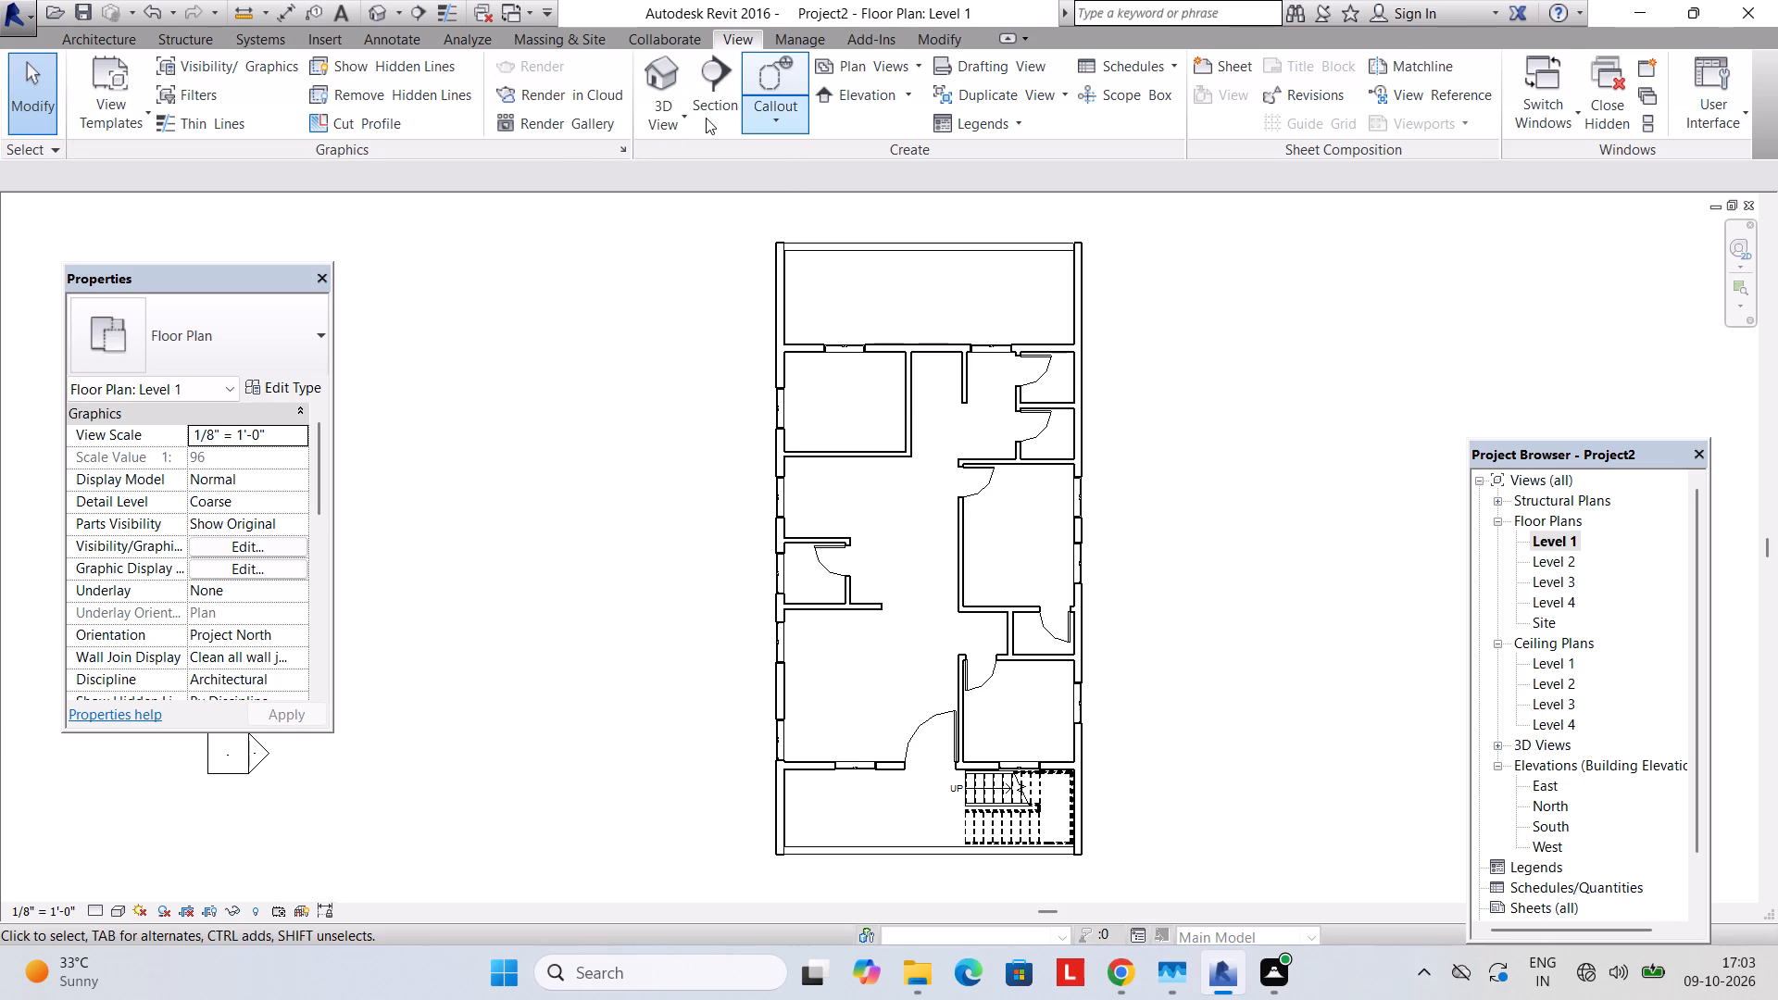
left_click(923, 42)
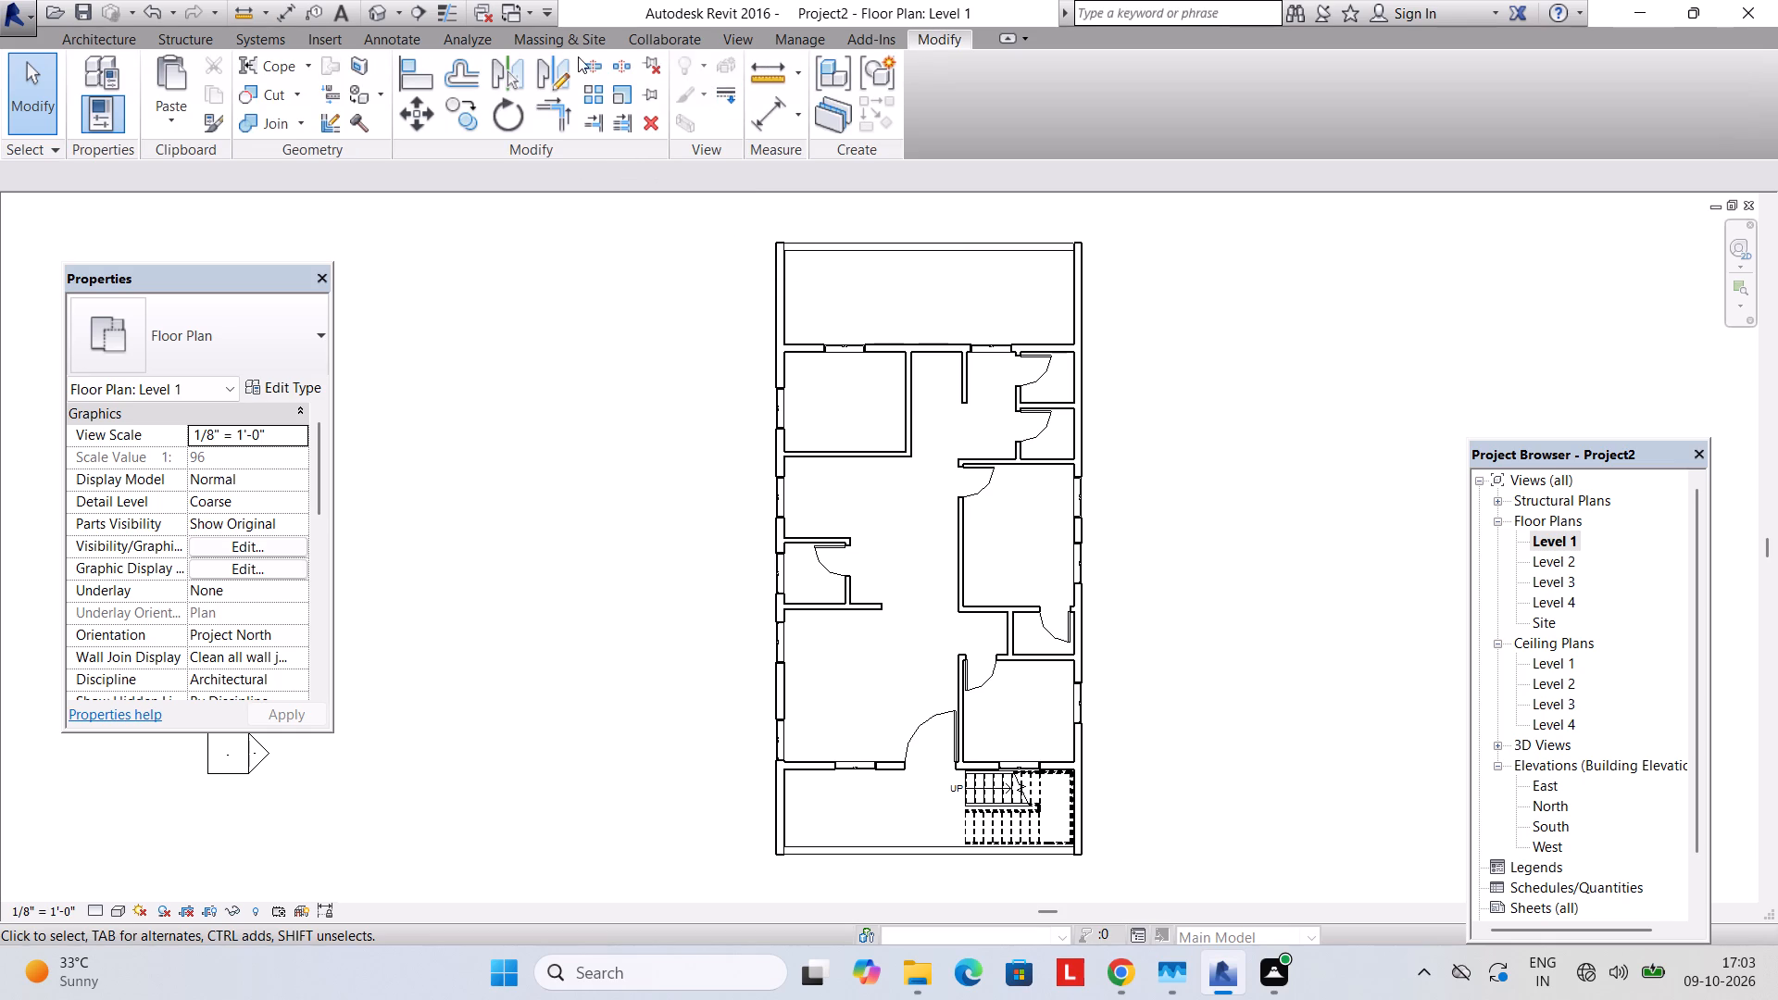
left_click(595, 61)
middle_click_drag(807, 621, 806, 468)
scroll(811, 588, "up", 6)
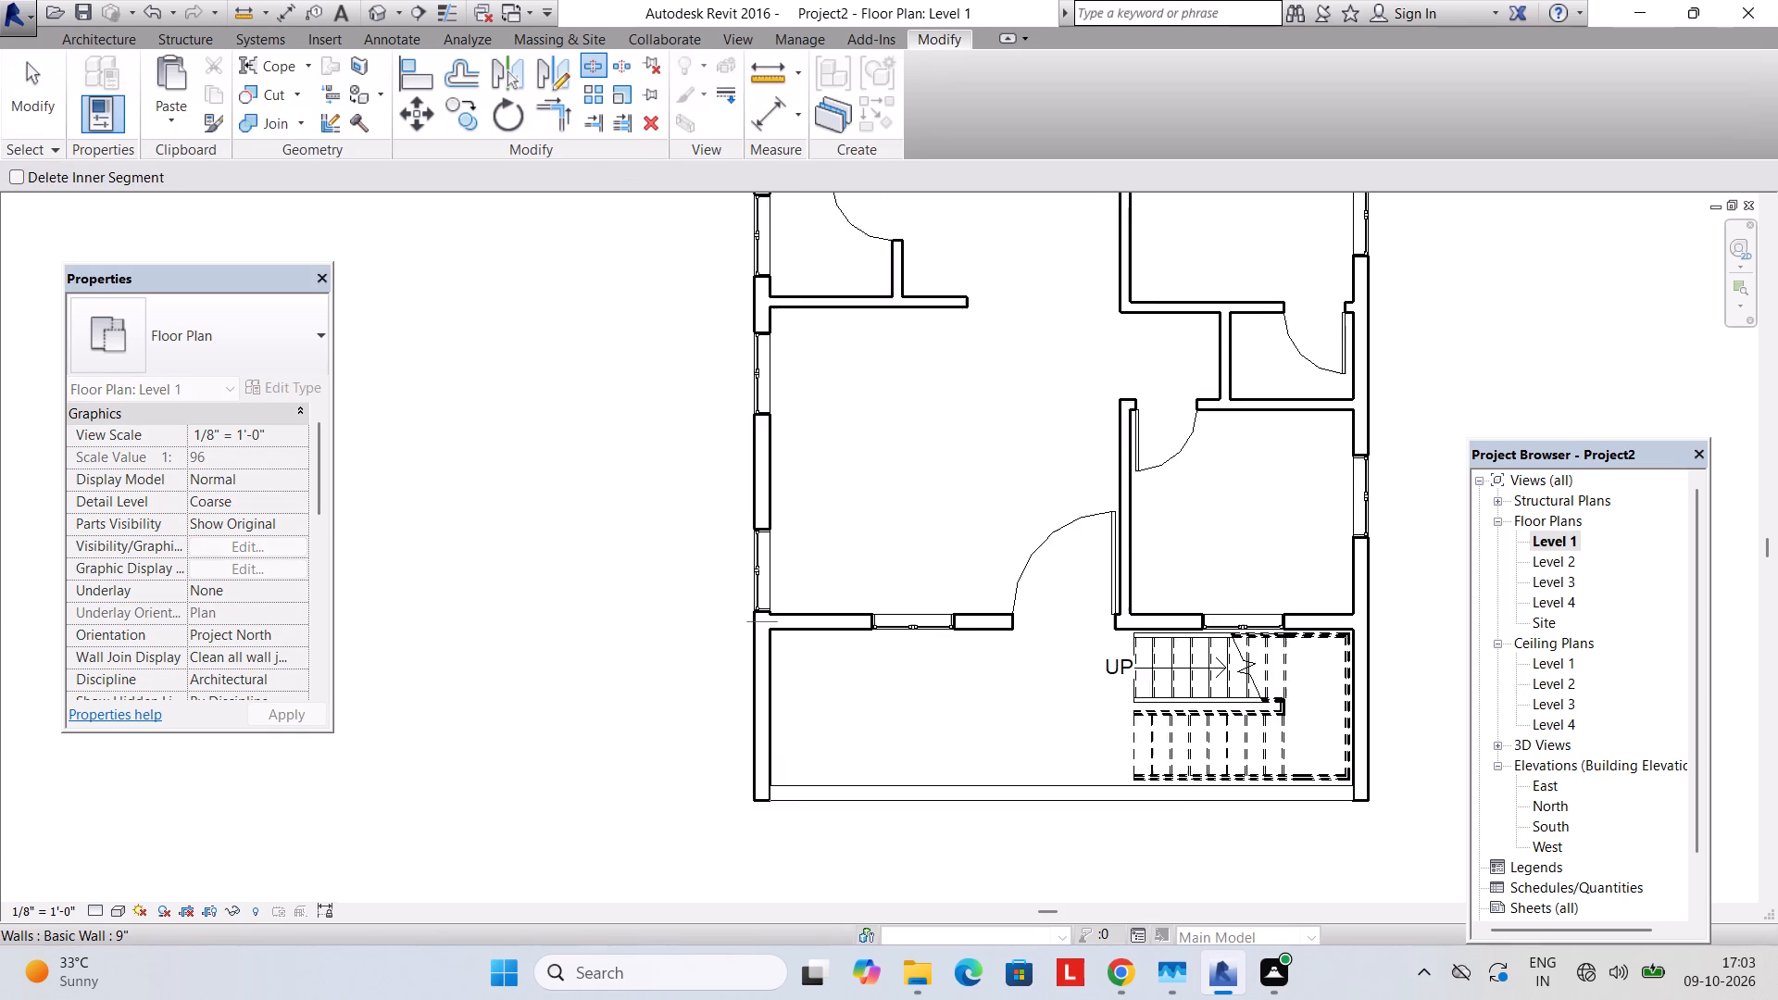
scroll(765, 631, "up", 7)
left_click(767, 630)
scroll(850, 627, "down", 4)
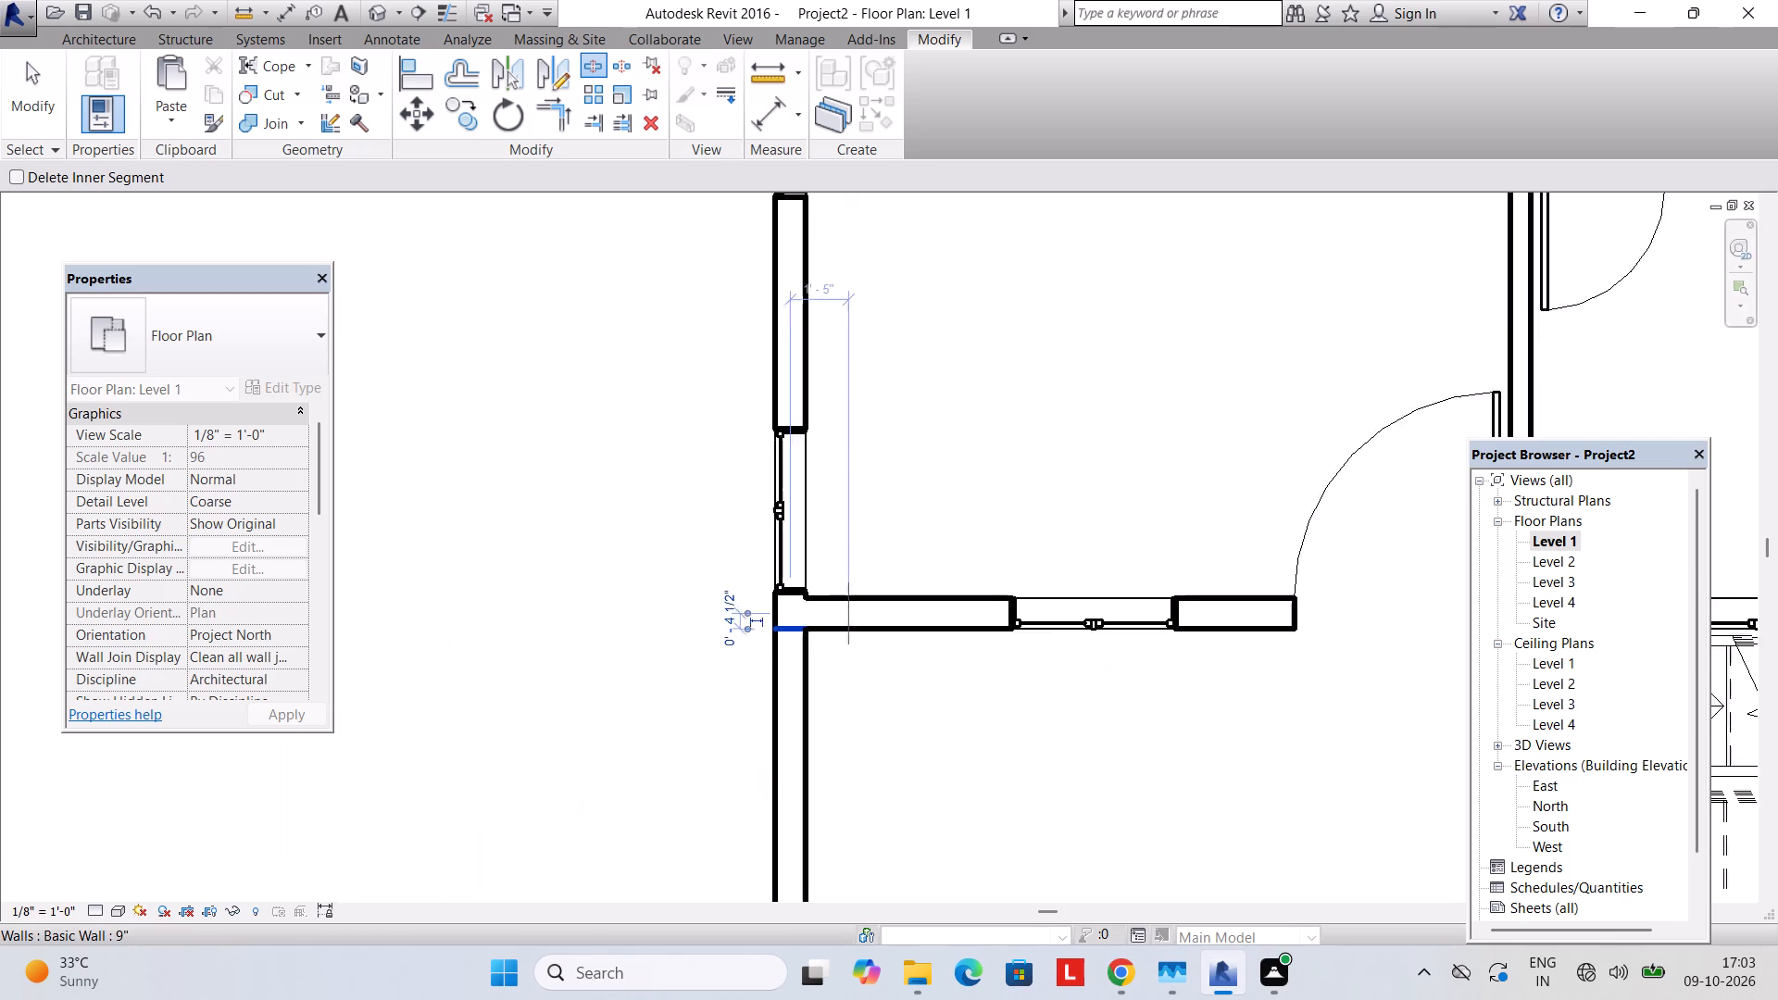
middle_click_drag(932, 635, 503, 568)
middle_click_drag(768, 609, 462, 572)
scroll(1095, 528, "up", 4)
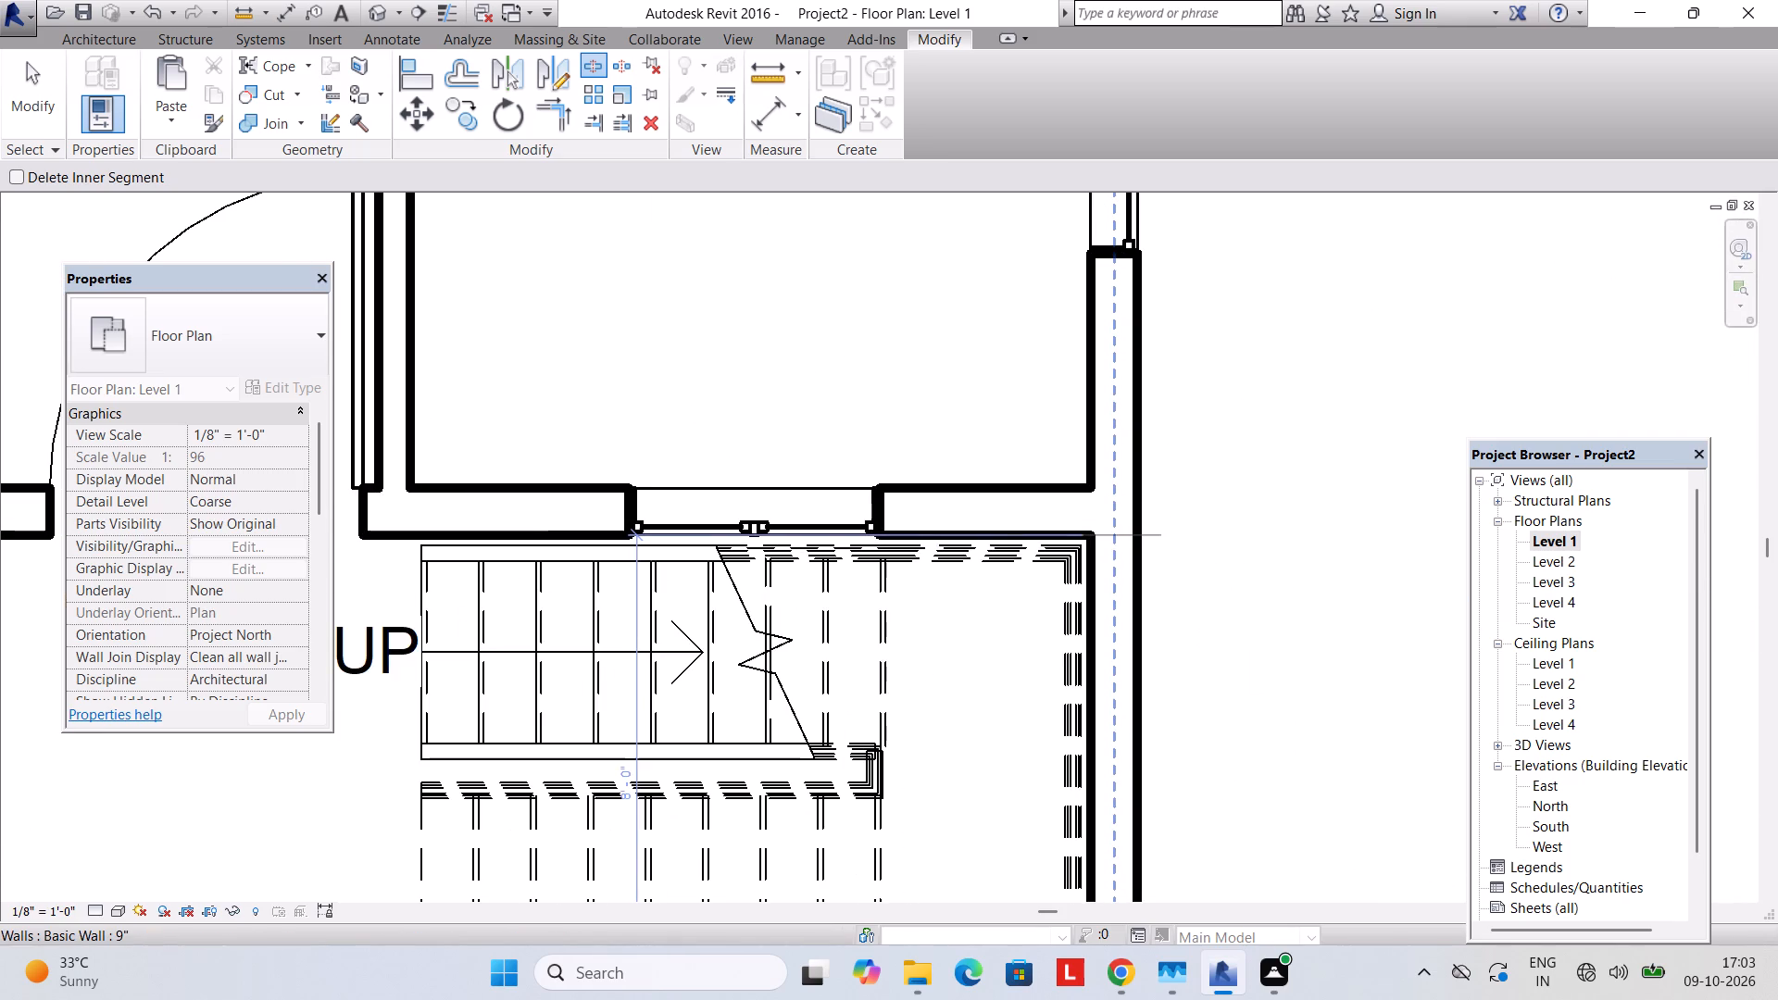
left_click(1108, 537)
Split both side exterior walls at the outer face of the rear room wall, and finish splitting.
scroll(1051, 503, "down", 7)
scroll(985, 467, "down", 1)
middle_click_drag(985, 467, 994, 491)
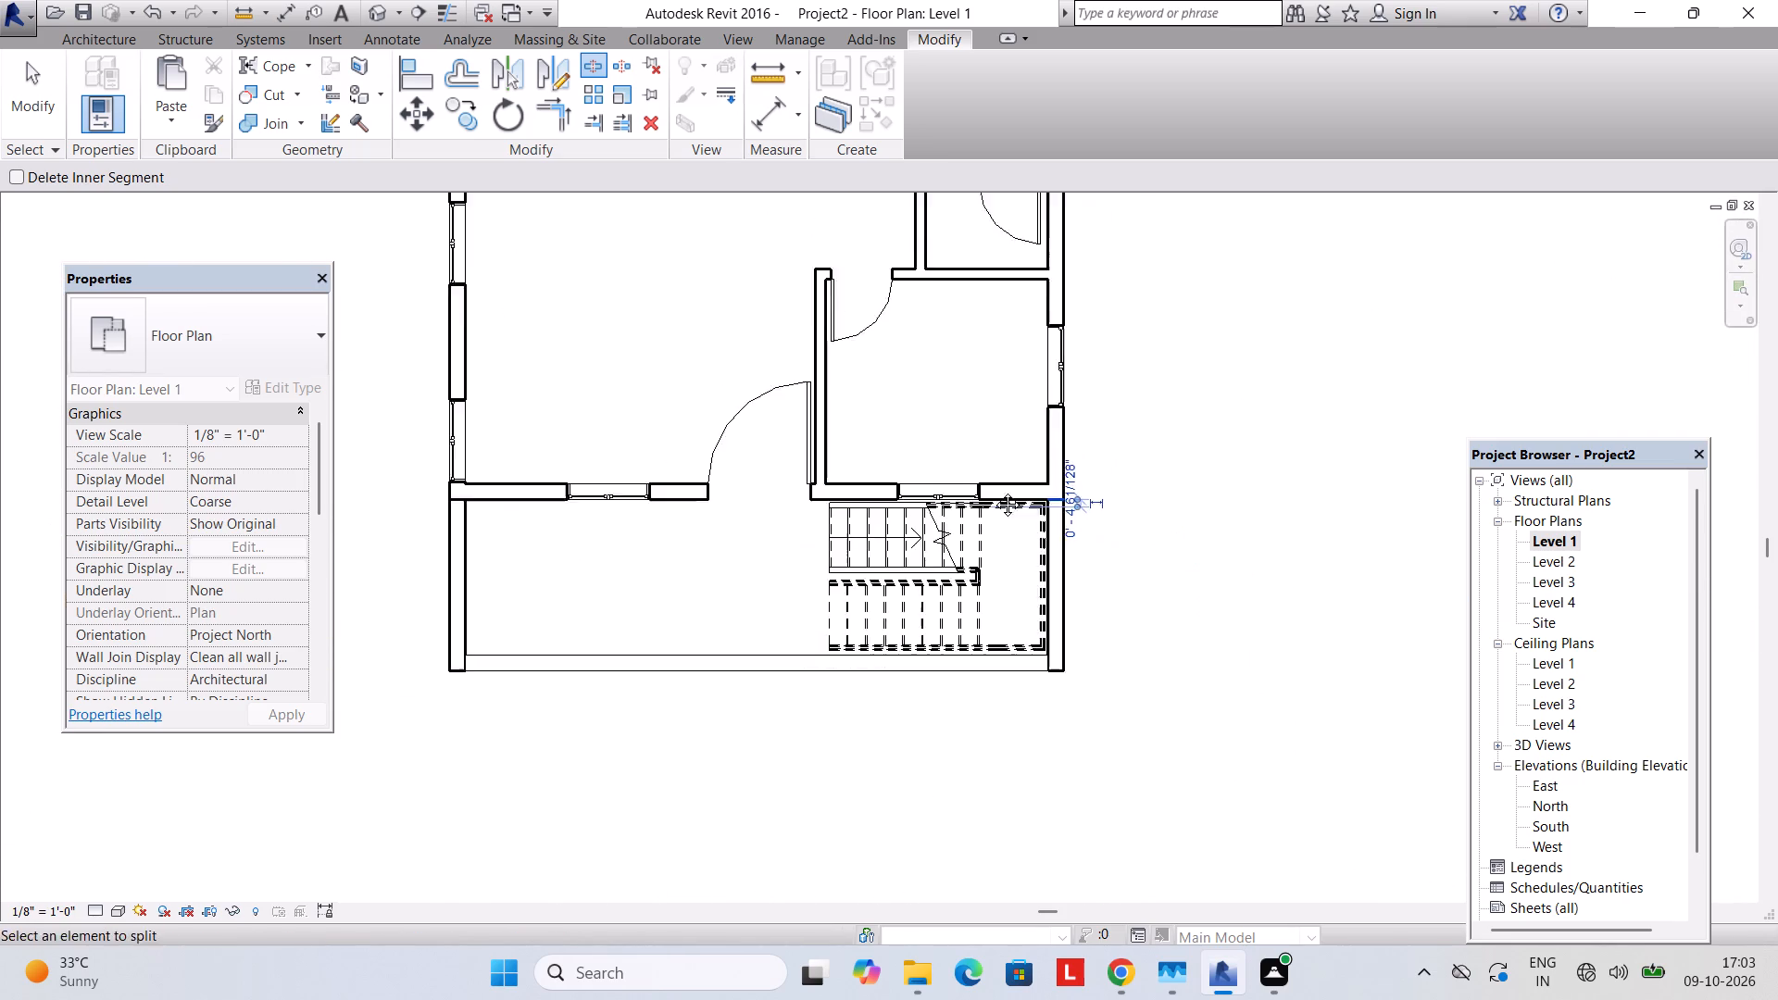
middle_click_drag(994, 491, 1034, 601)
middle_click_drag(848, 476, 994, 631)
middle_click_drag(896, 473, 940, 661)
scroll(808, 306, "down", 3)
middle_click_drag(810, 306, 772, 572)
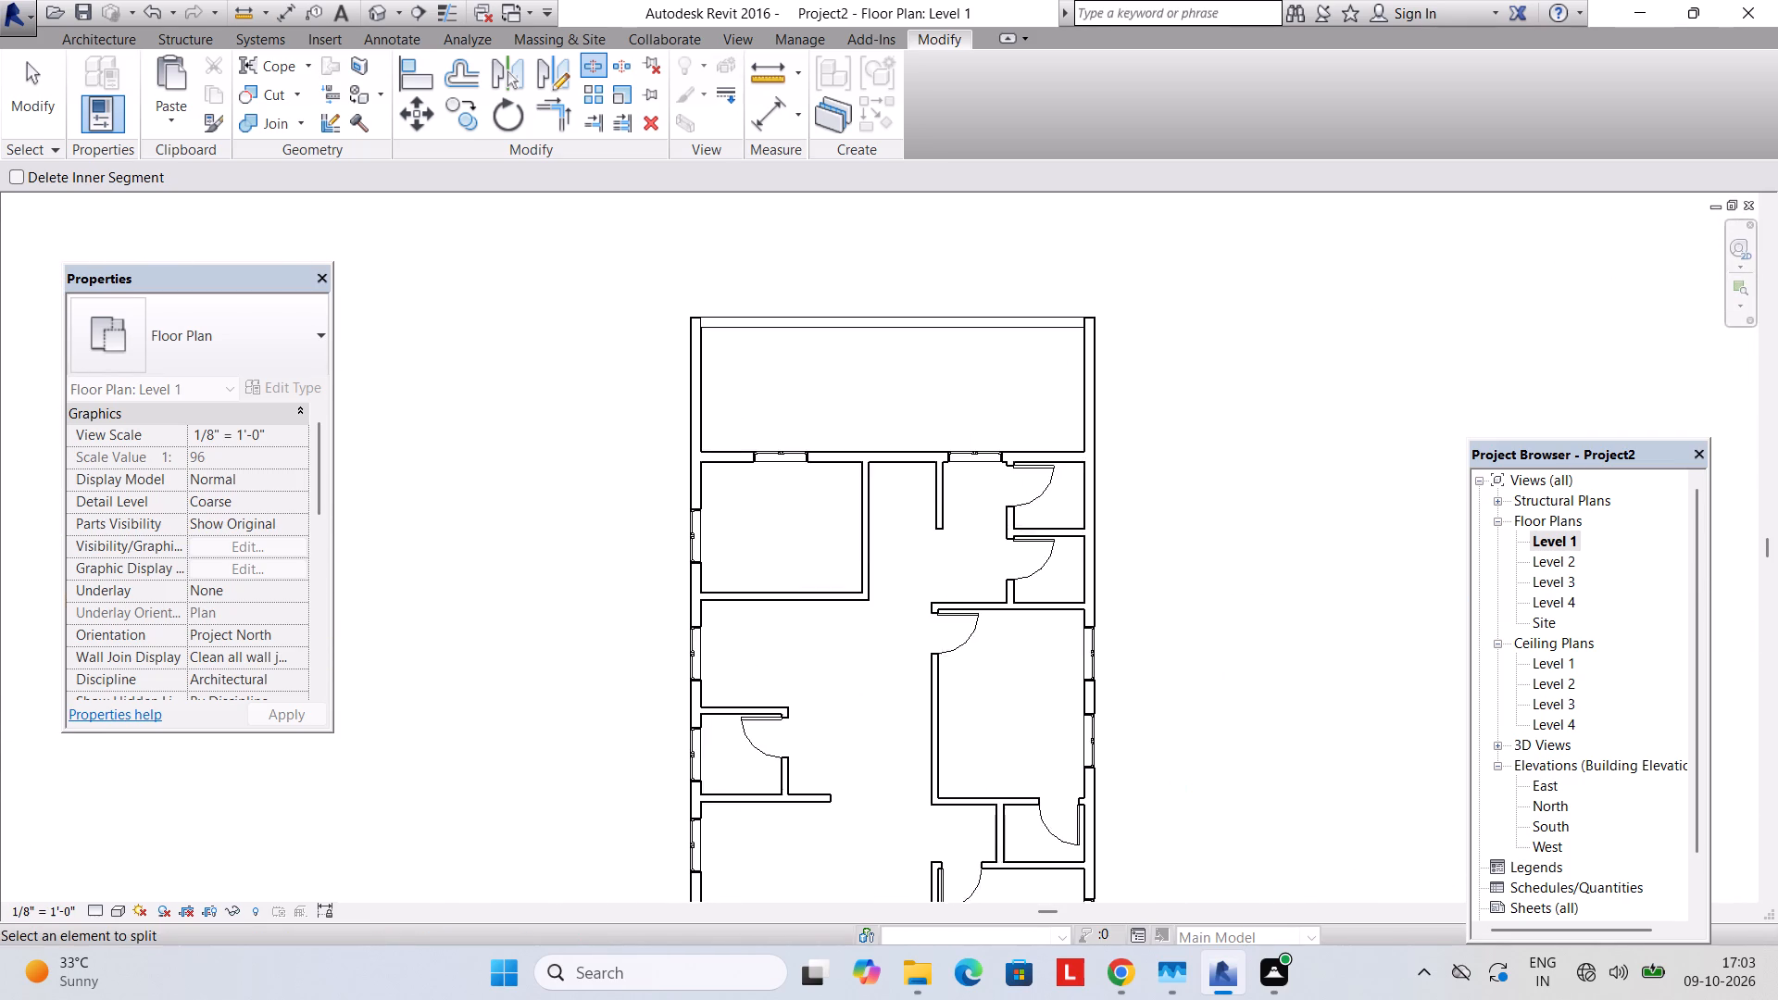
scroll(610, 405, "up", 9)
scroll(733, 478, "up", 2)
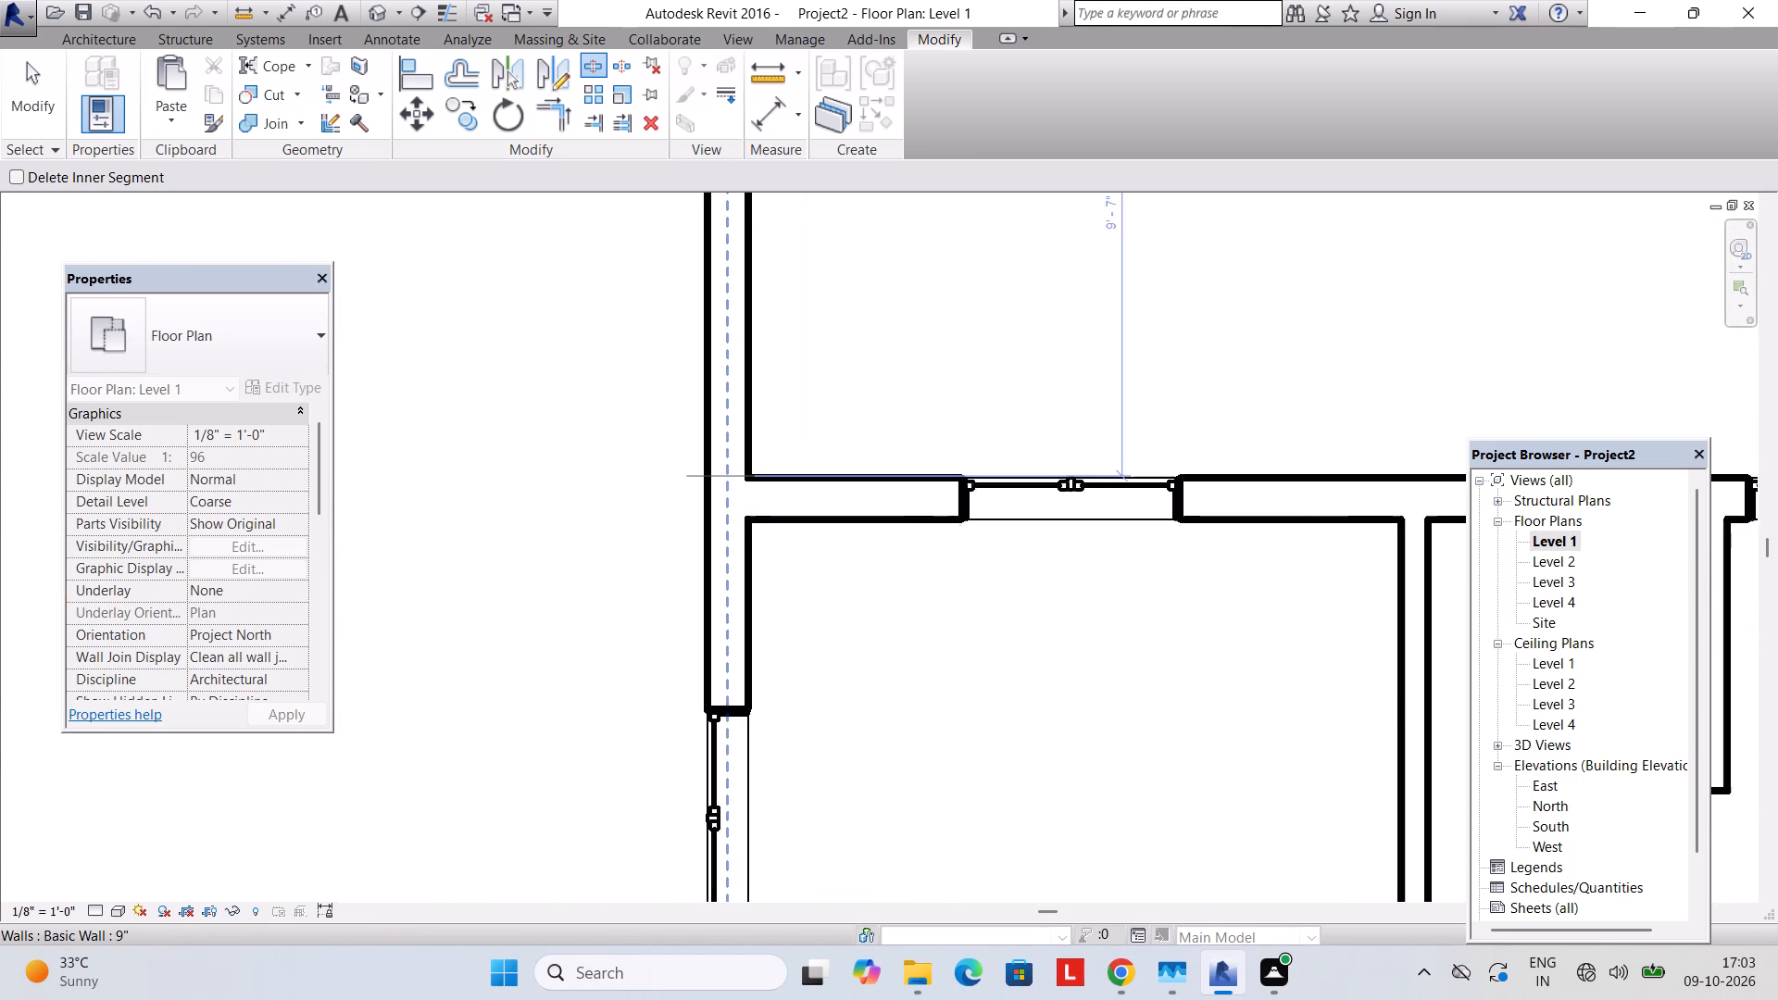
scroll(733, 478, "up", 4)
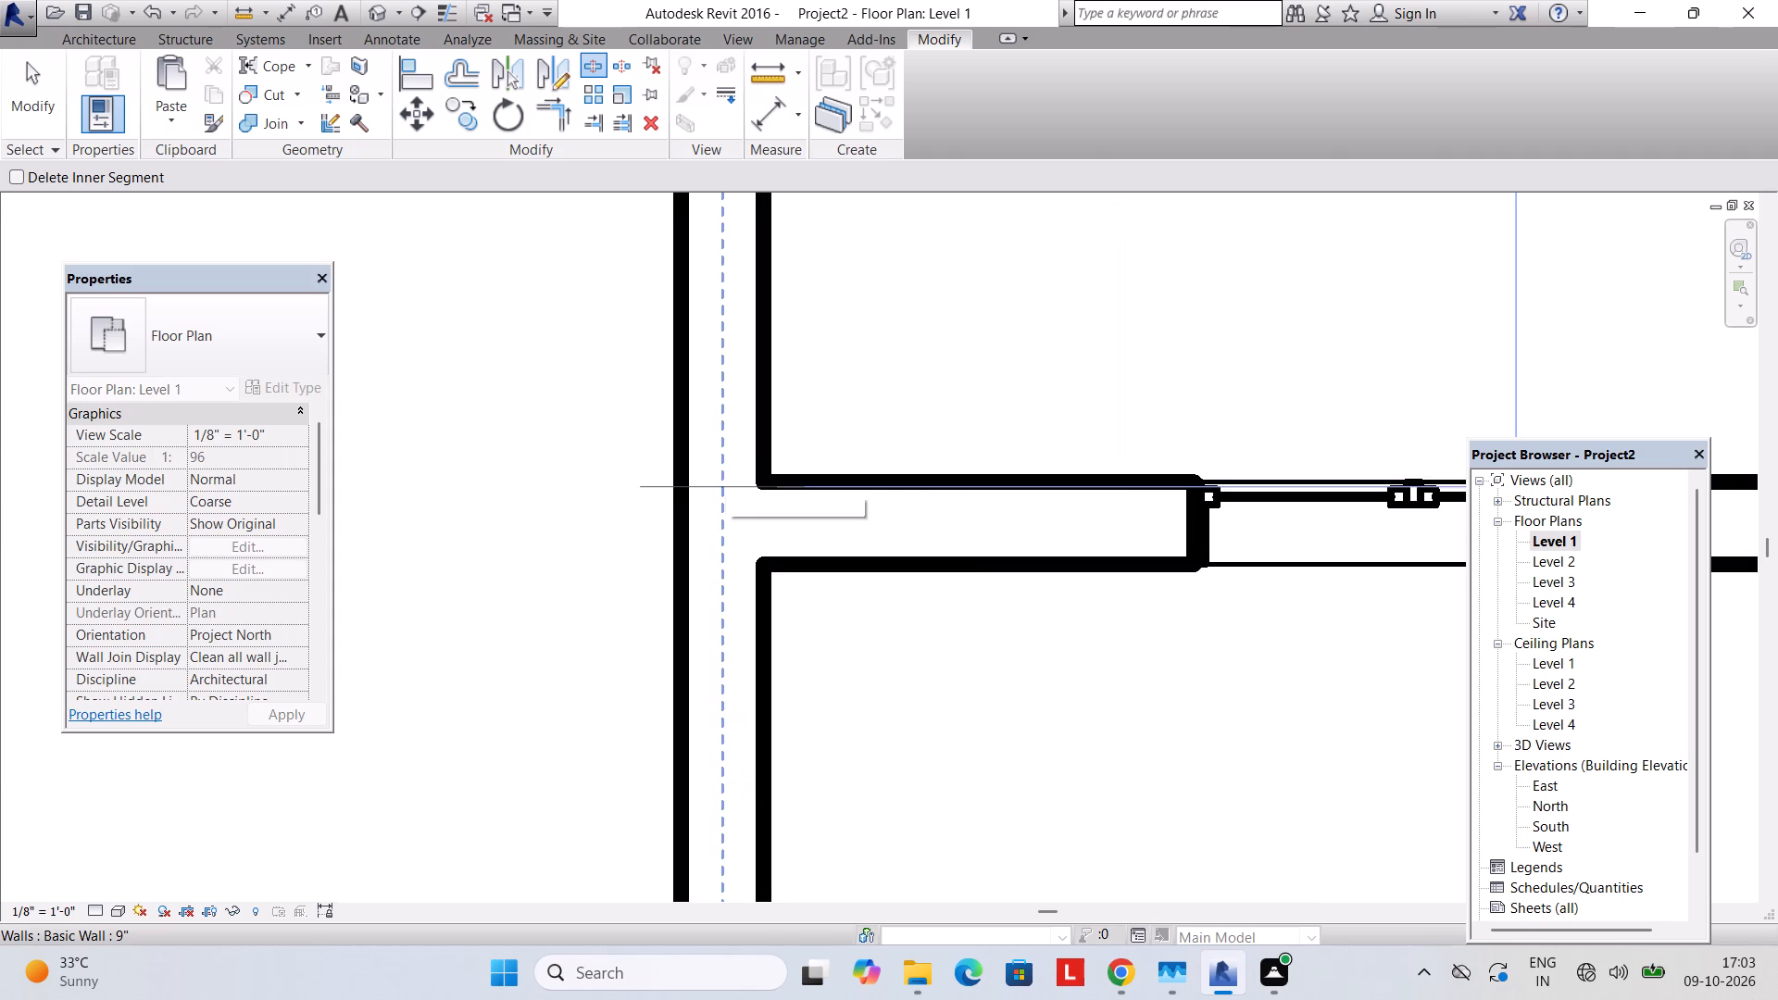
left_click(725, 481)
scroll(833, 463, "down", 3)
scroll(1027, 509, "down", 1)
middle_click_drag(1027, 509, 548, 508)
scroll(842, 446, "down", 4)
middle_click_drag(1071, 495, 503, 496)
scroll(970, 477, "up", 10)
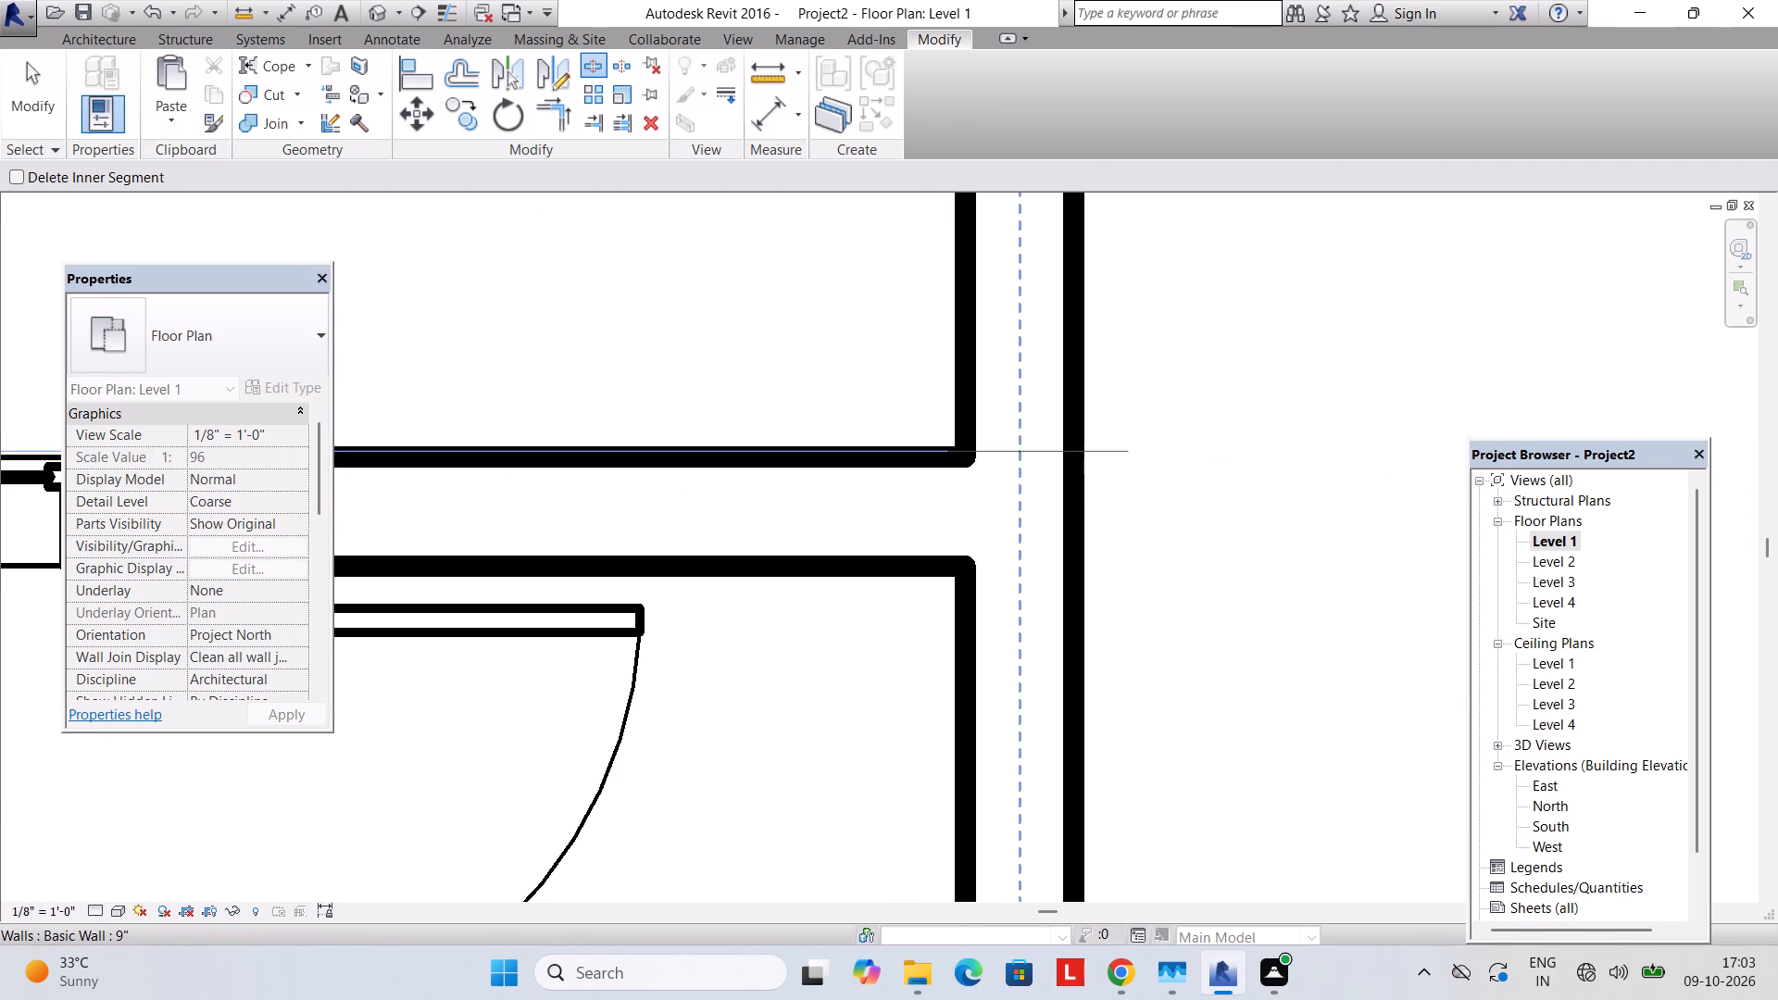
left_click(1014, 451)
scroll(1000, 447, "down", 9)
key("Escape")
scroll(879, 486, "down", 9)
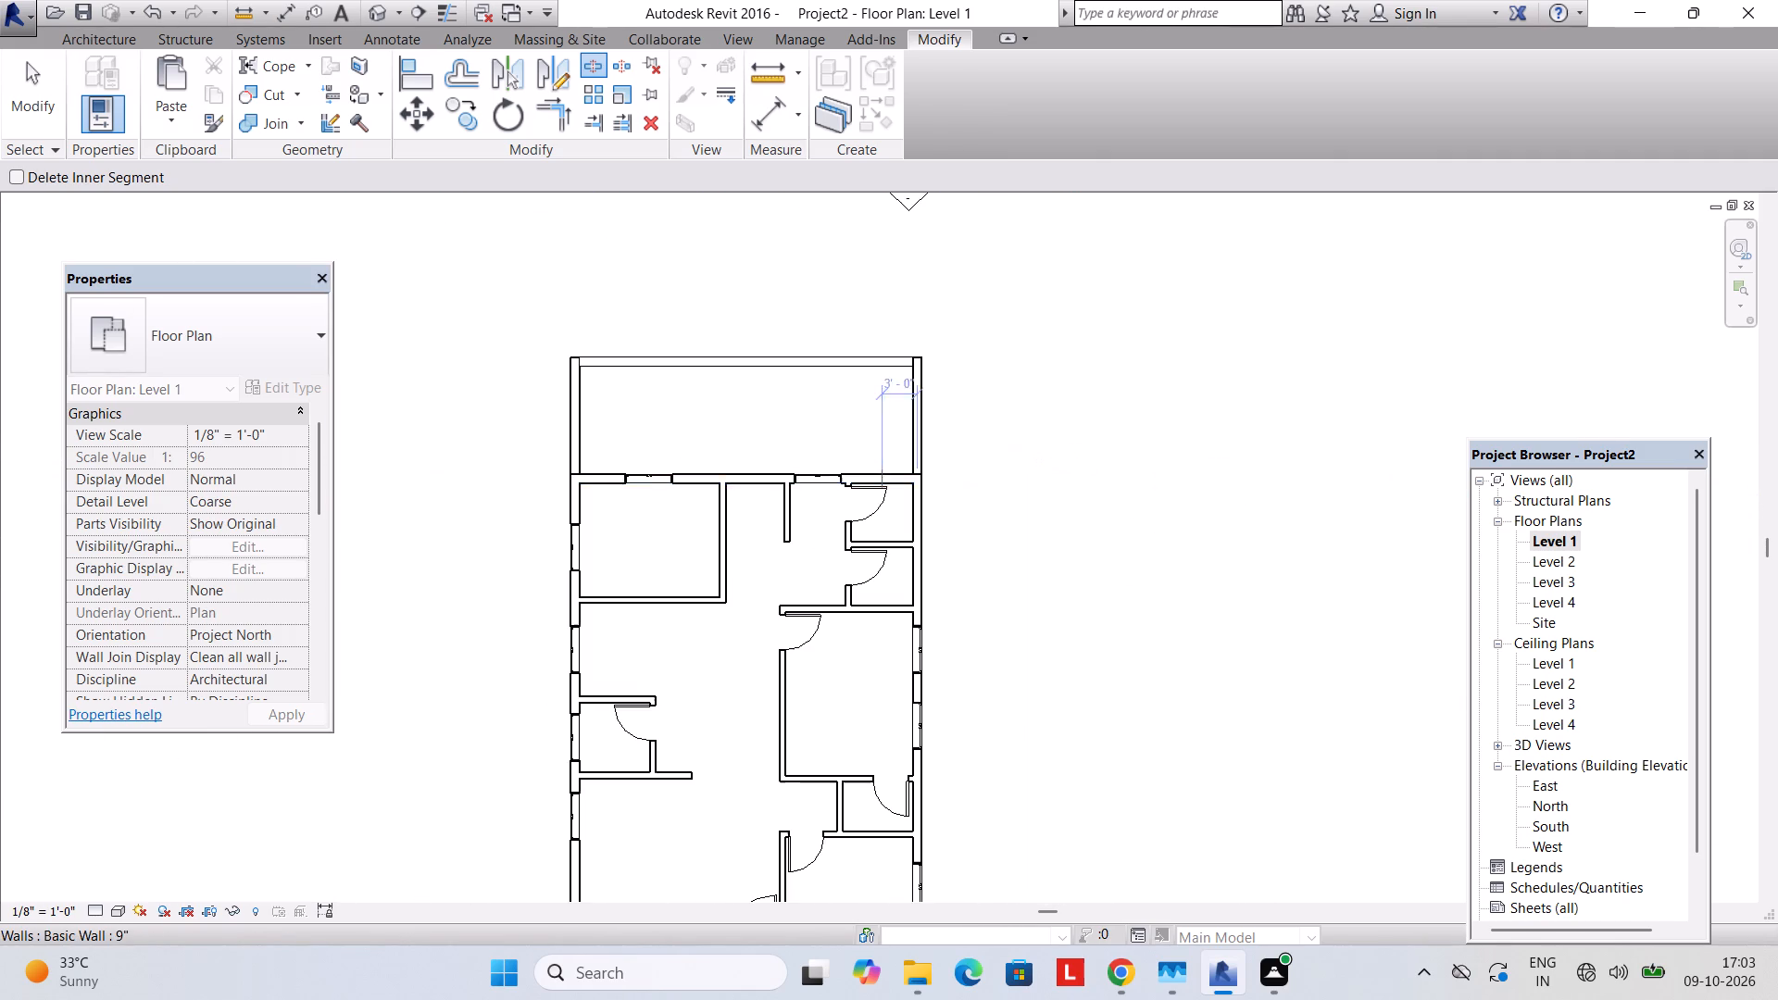
key("Escape")
Set the unconnected height of the four split side wall segments enclosing the front and rear open areas to 5'.
left_click(581, 428)
left_click(923, 426, "ctrl")
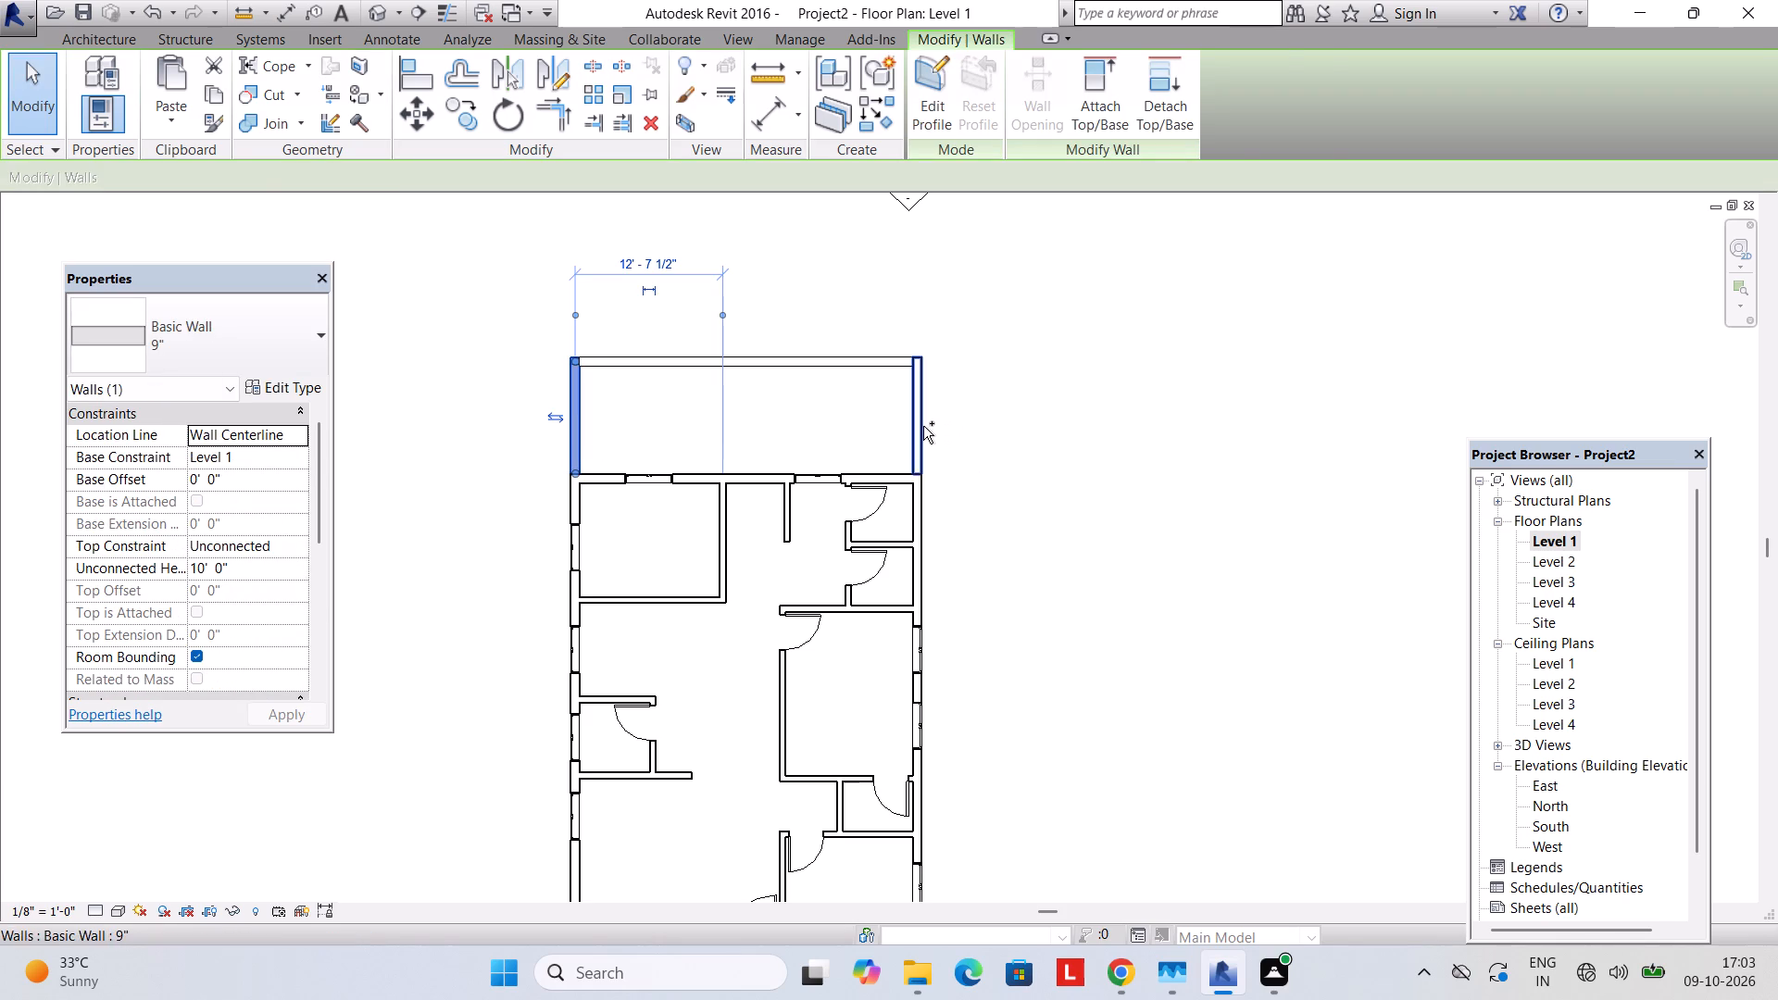
scroll(951, 438, "down", 4, "ctrl")
middle_click_drag(1056, 571, 1059, 480, "ctrl")
middle_click_drag(1007, 584, 1045, 428)
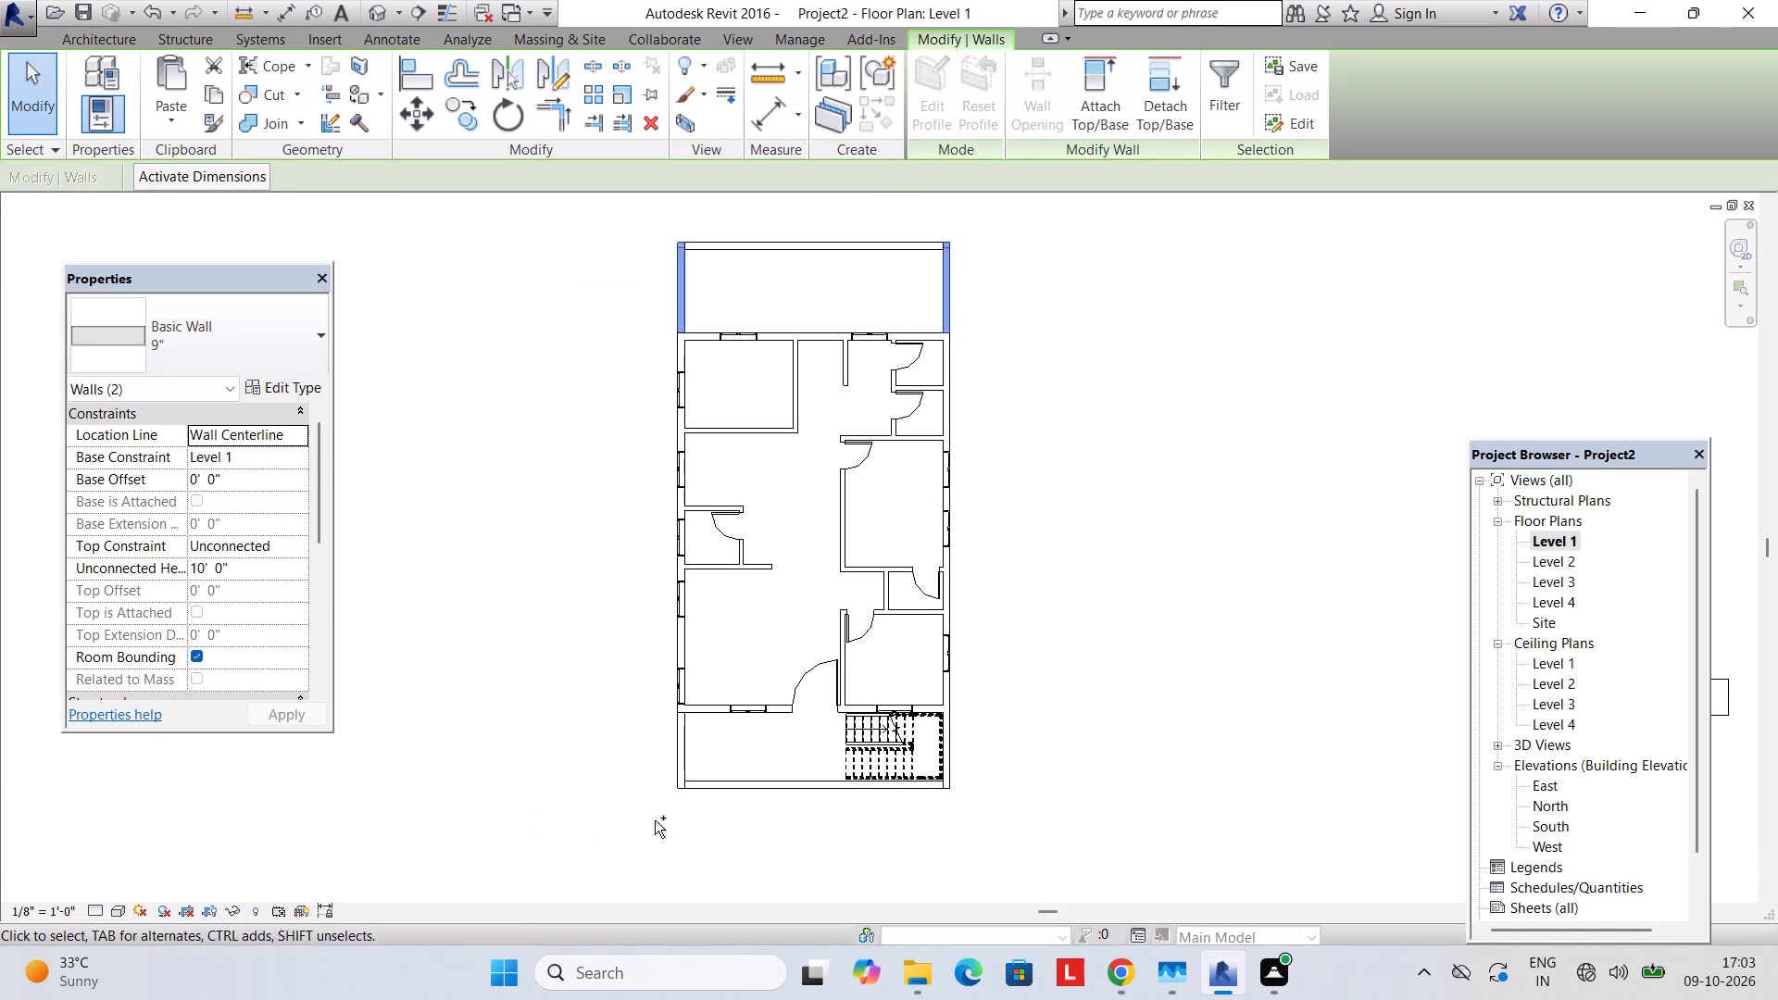
left_click(679, 762, "ctrl")
scroll(951, 744, "up", 3, "ctrl")
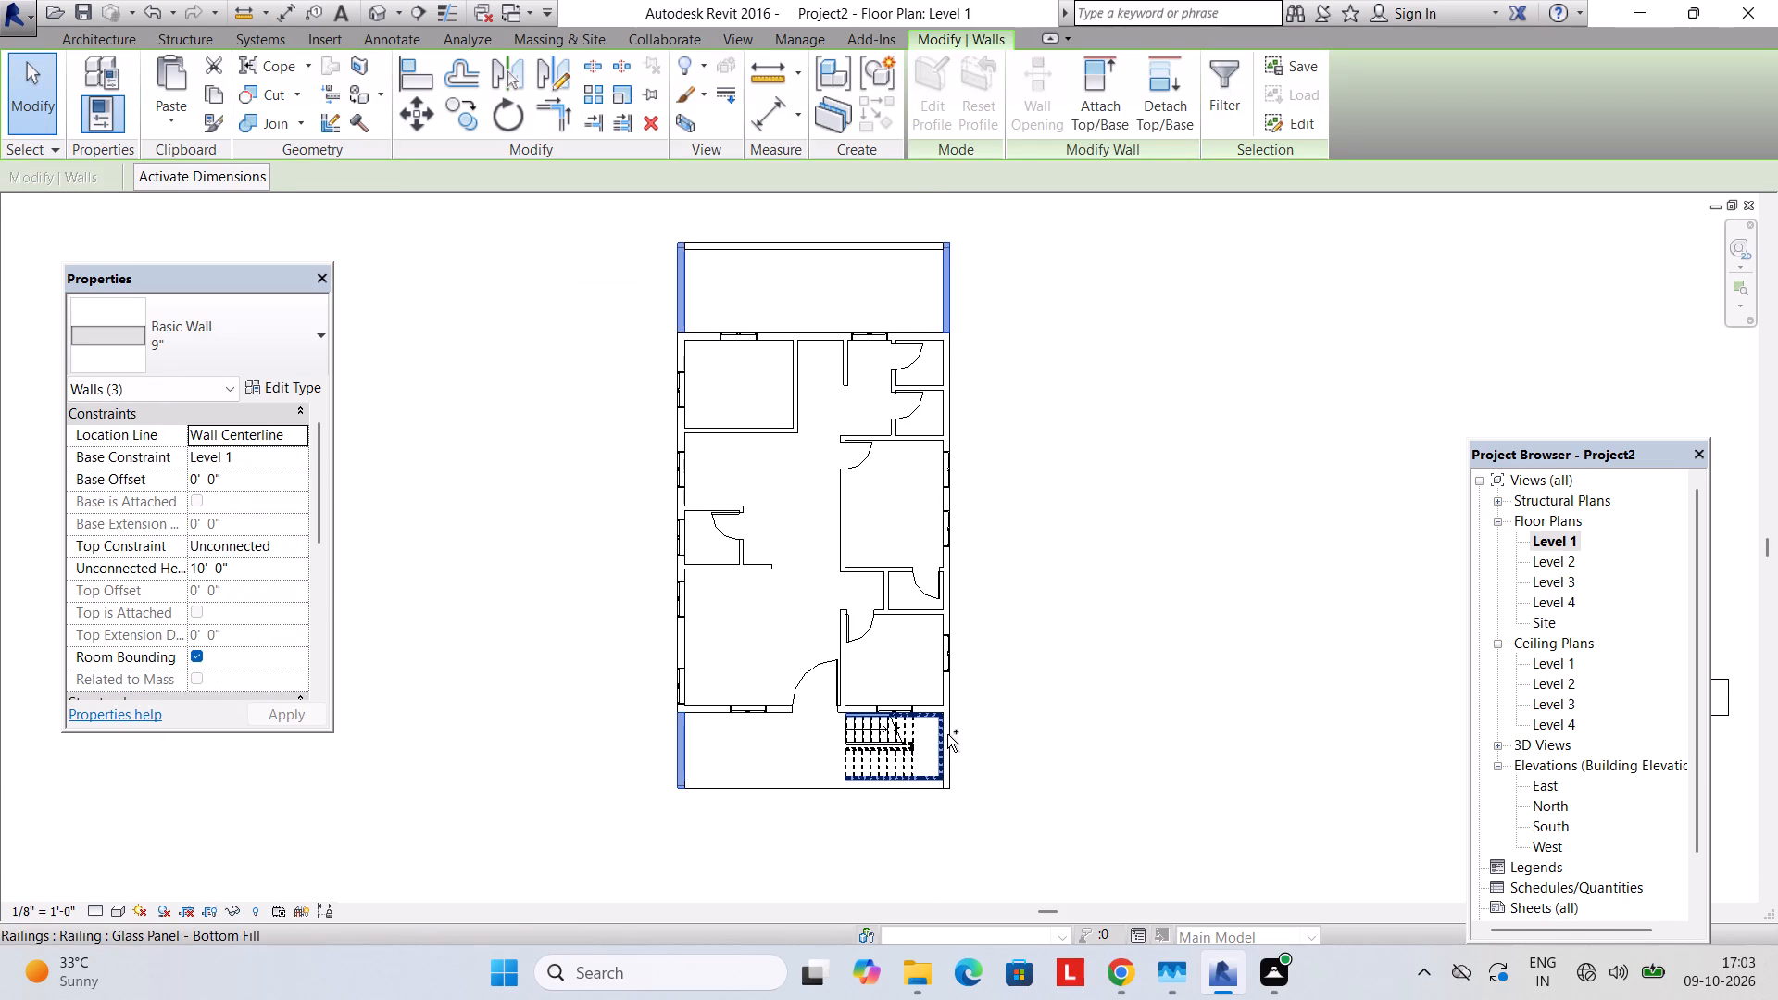
scroll(947, 734, "up", 11, "ctrl")
left_click(961, 733, "ctrl")
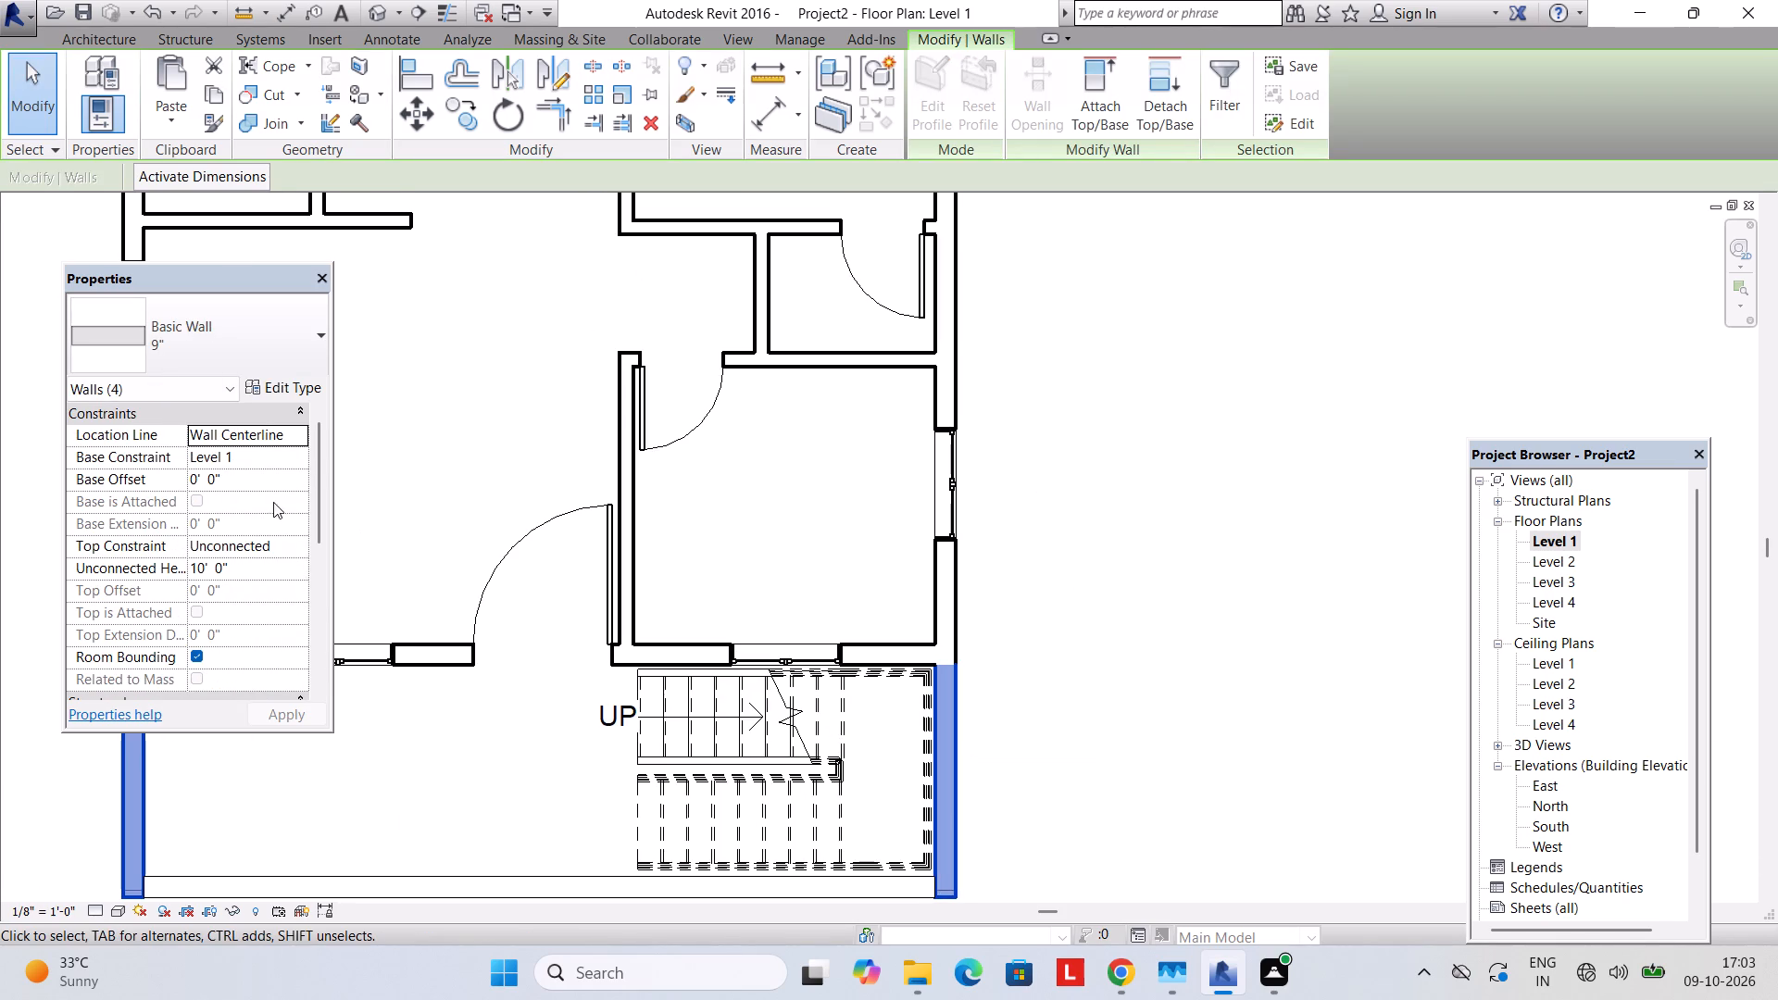
left_click(233, 566)
left_click_drag(233, 566, 121, 564)
type("5'")
key("Return")
key("Return")
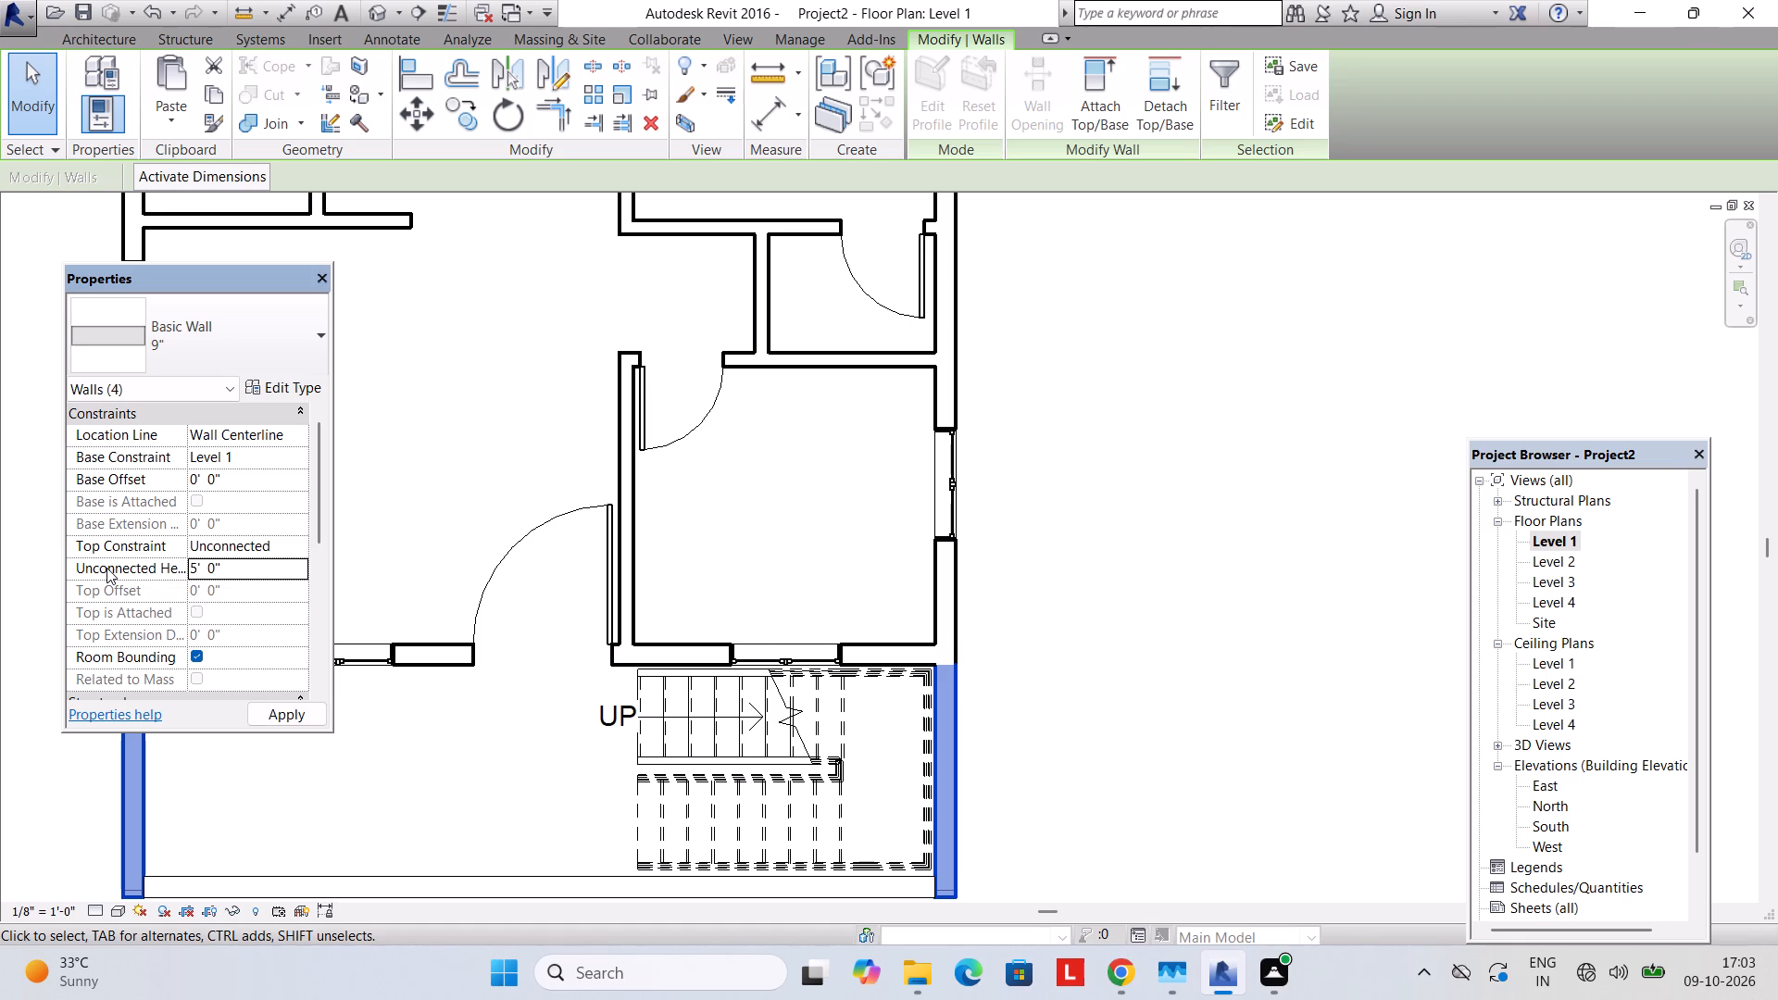
key("Escape")
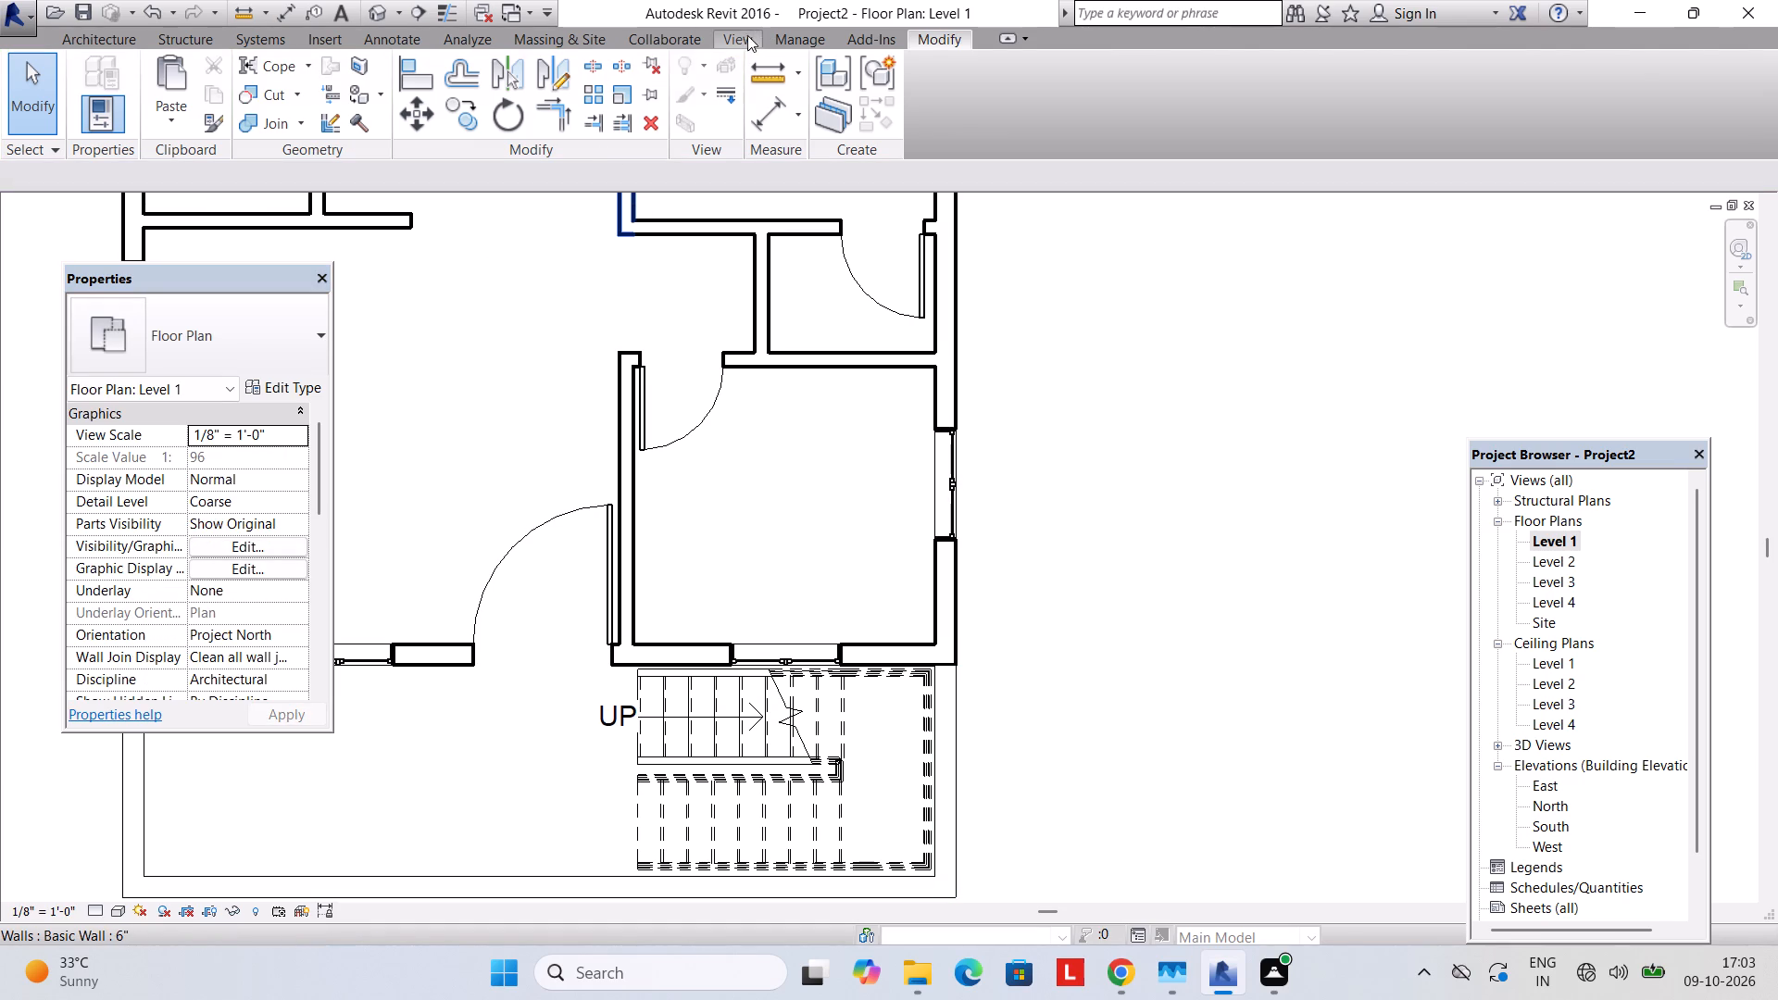
Open the 3D view and examine the boundary walls, front entrance and staircase from several sides and up close.
left_click(747, 36)
left_click(659, 122)
left_click(687, 167)
scroll(675, 373, "down", 2)
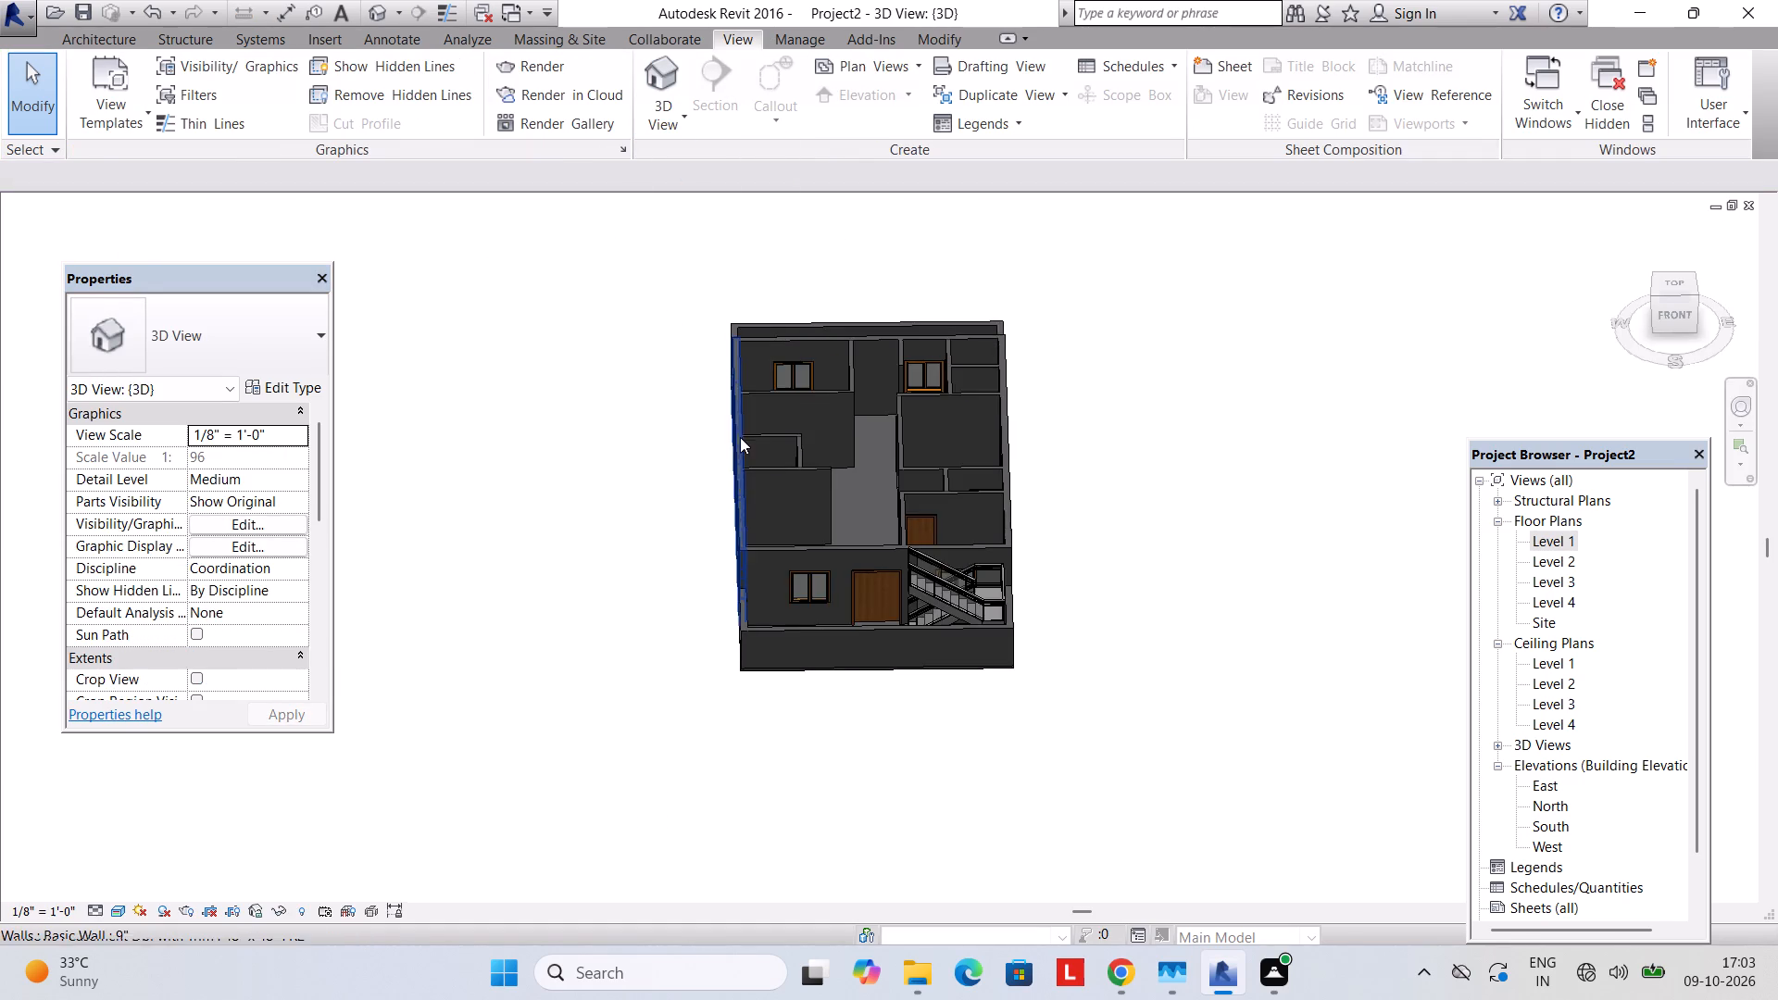
middle_click_drag(740, 437, 943, 389)
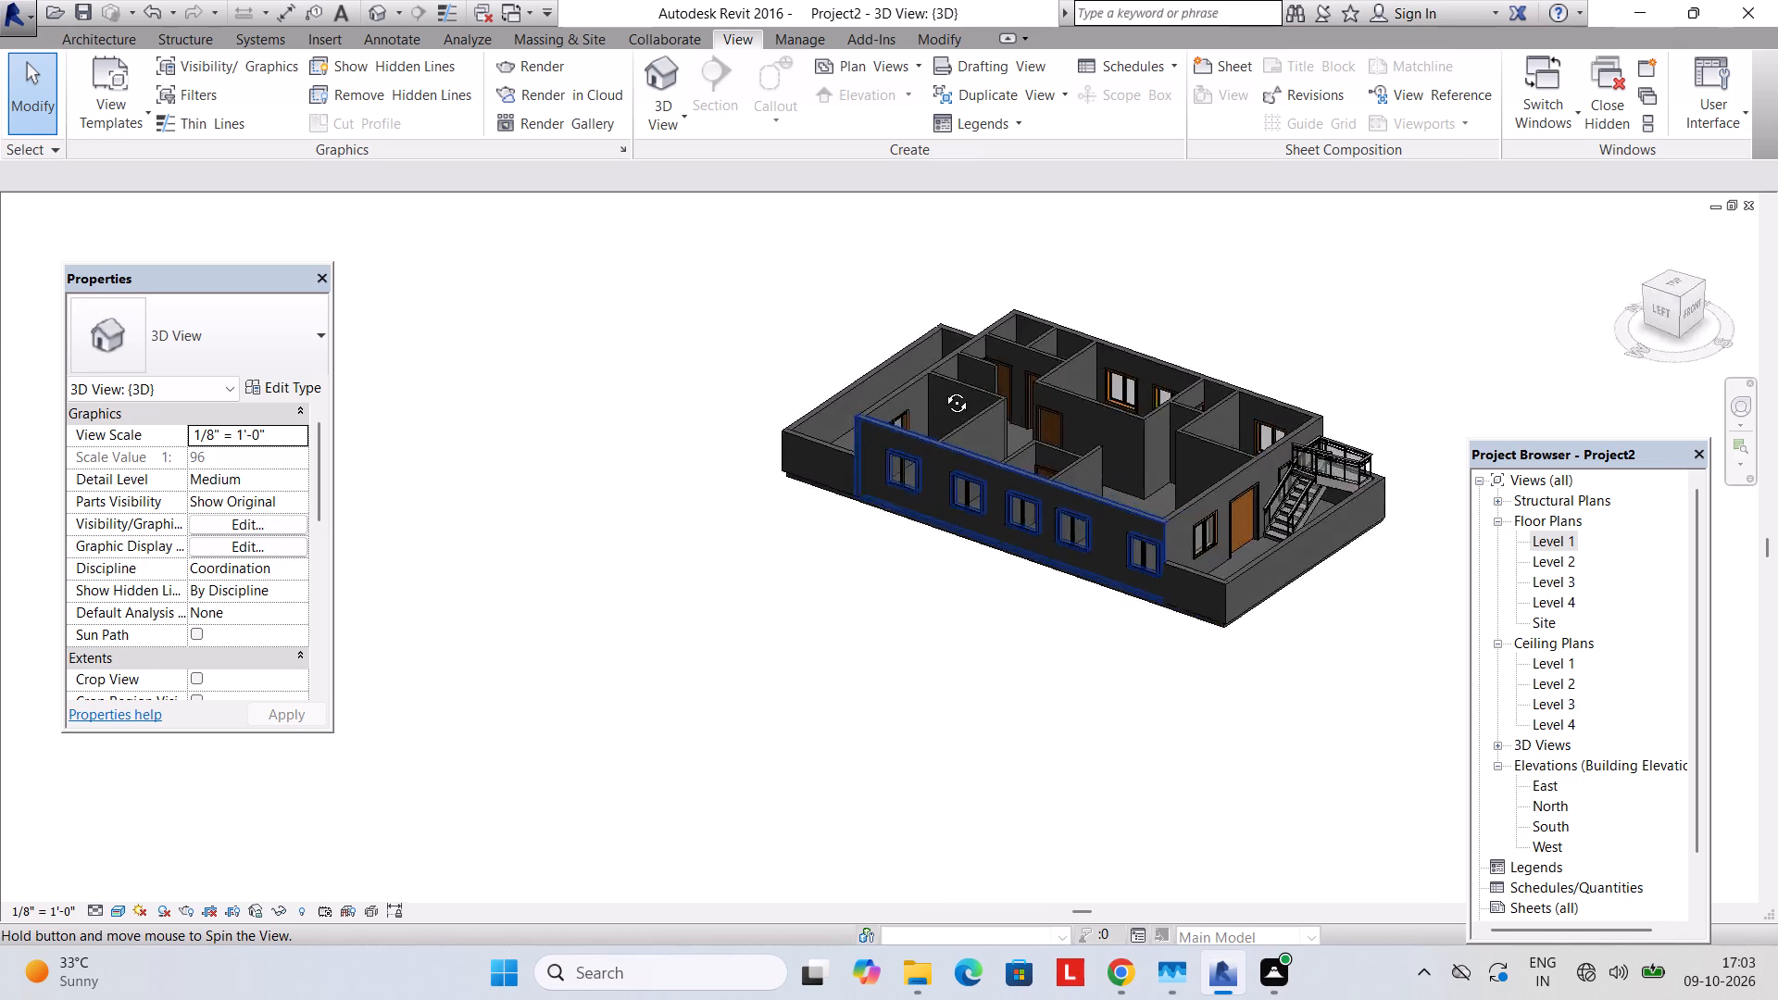
middle_click_drag(943, 389, 723, 305)
scroll(890, 461, "up", 6)
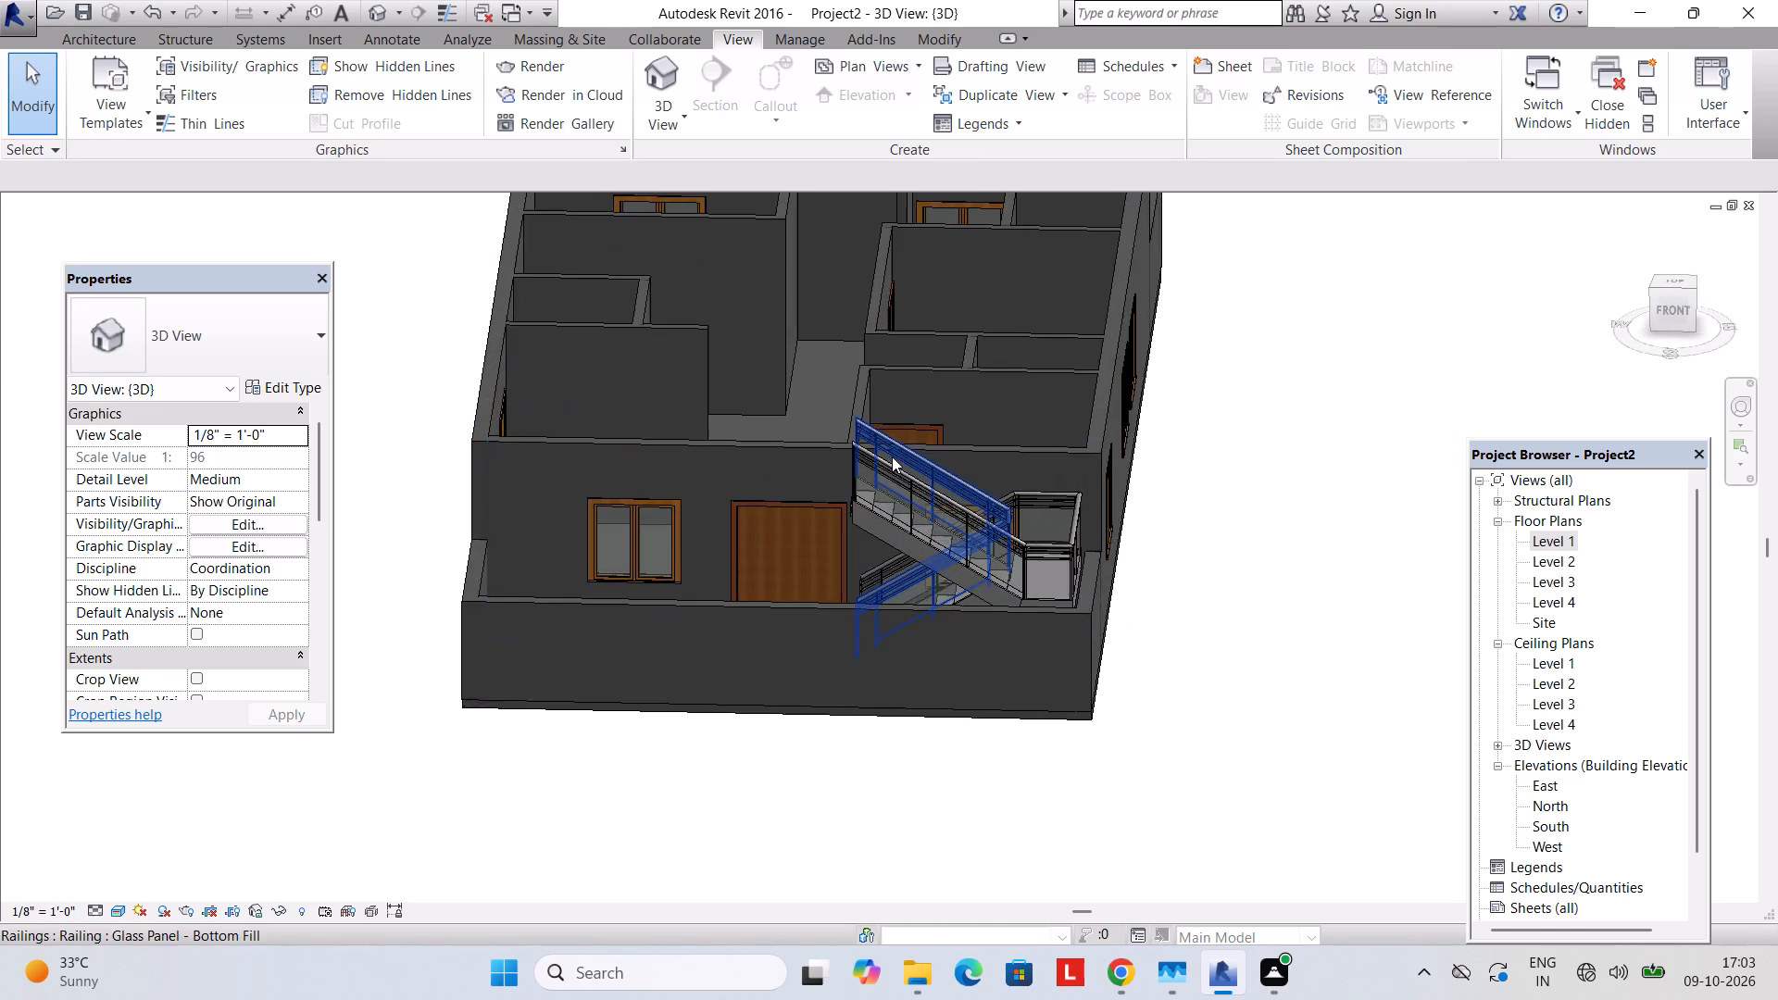
middle_click_drag(890, 458, 924, 357, "shift")
scroll(1007, 374, "up", 6)
middle_click_drag(1002, 296, 982, 219, "shift")
middle_click_drag(997, 244, 998, 538)
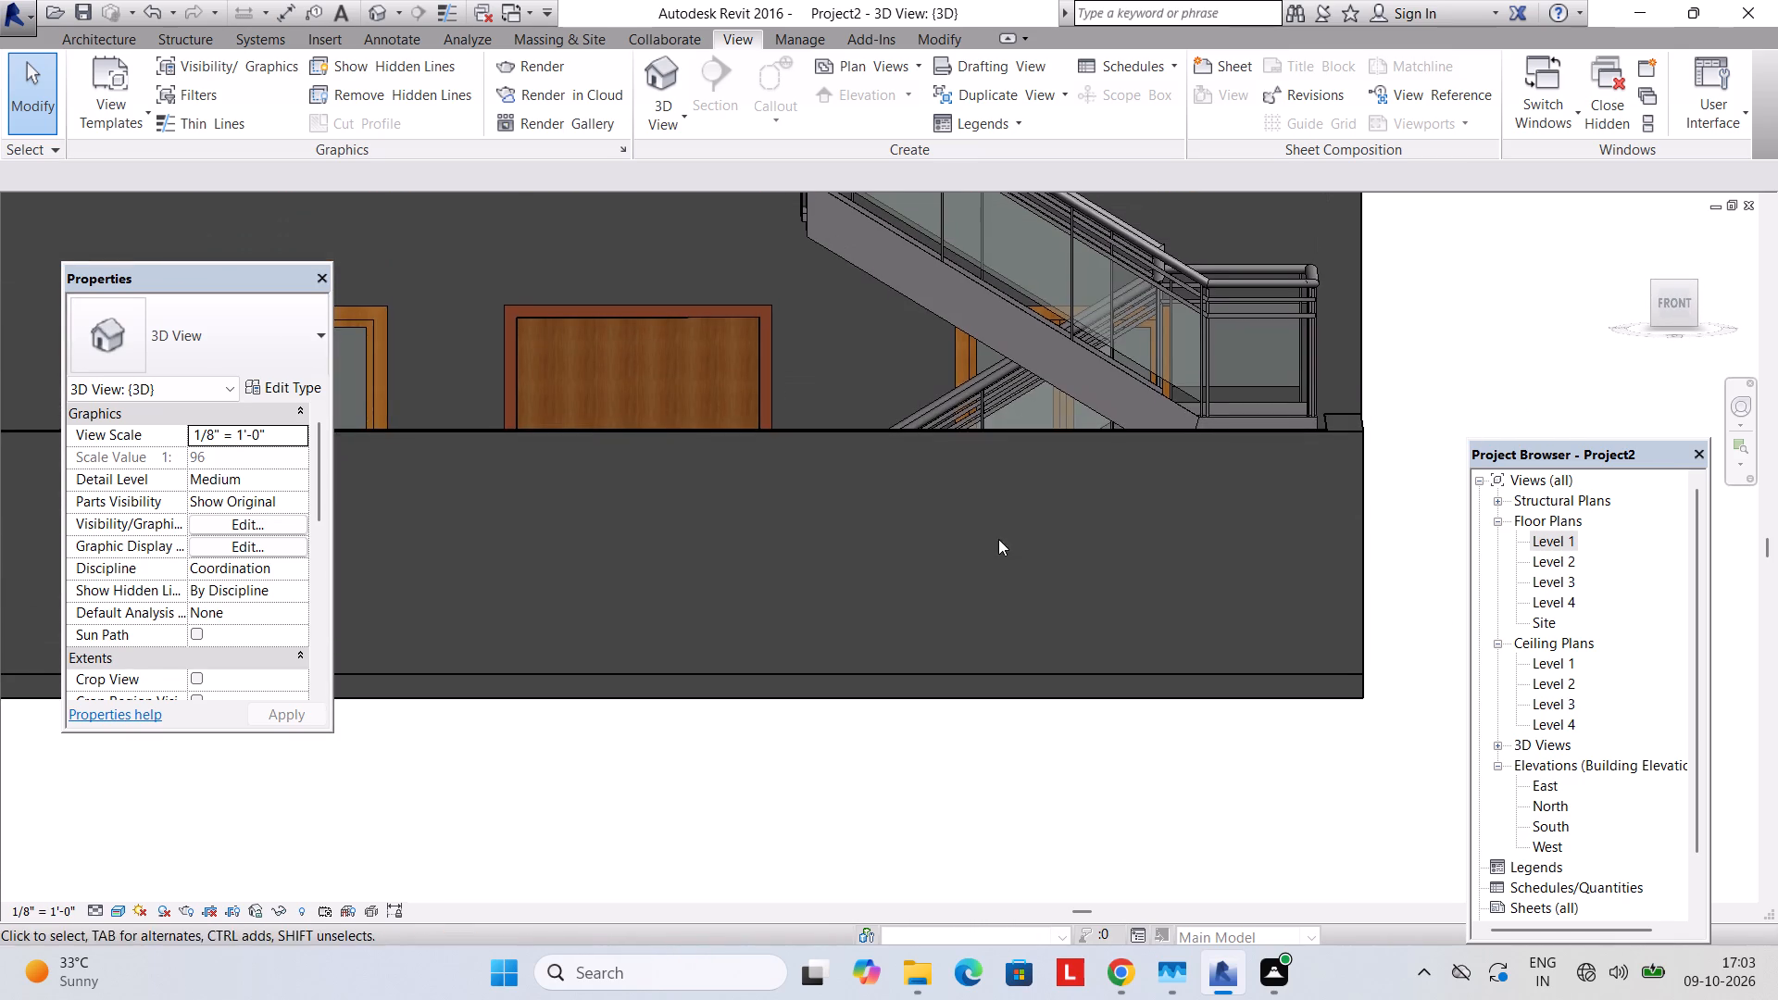
middle_click_drag(995, 483, 1003, 626)
middle_click_drag(981, 601, 985, 556, "shift")
middle_click_drag(1016, 466, 987, 633)
middle_click_drag(940, 404, 947, 542, "shift")
scroll(933, 476, "down", 7)
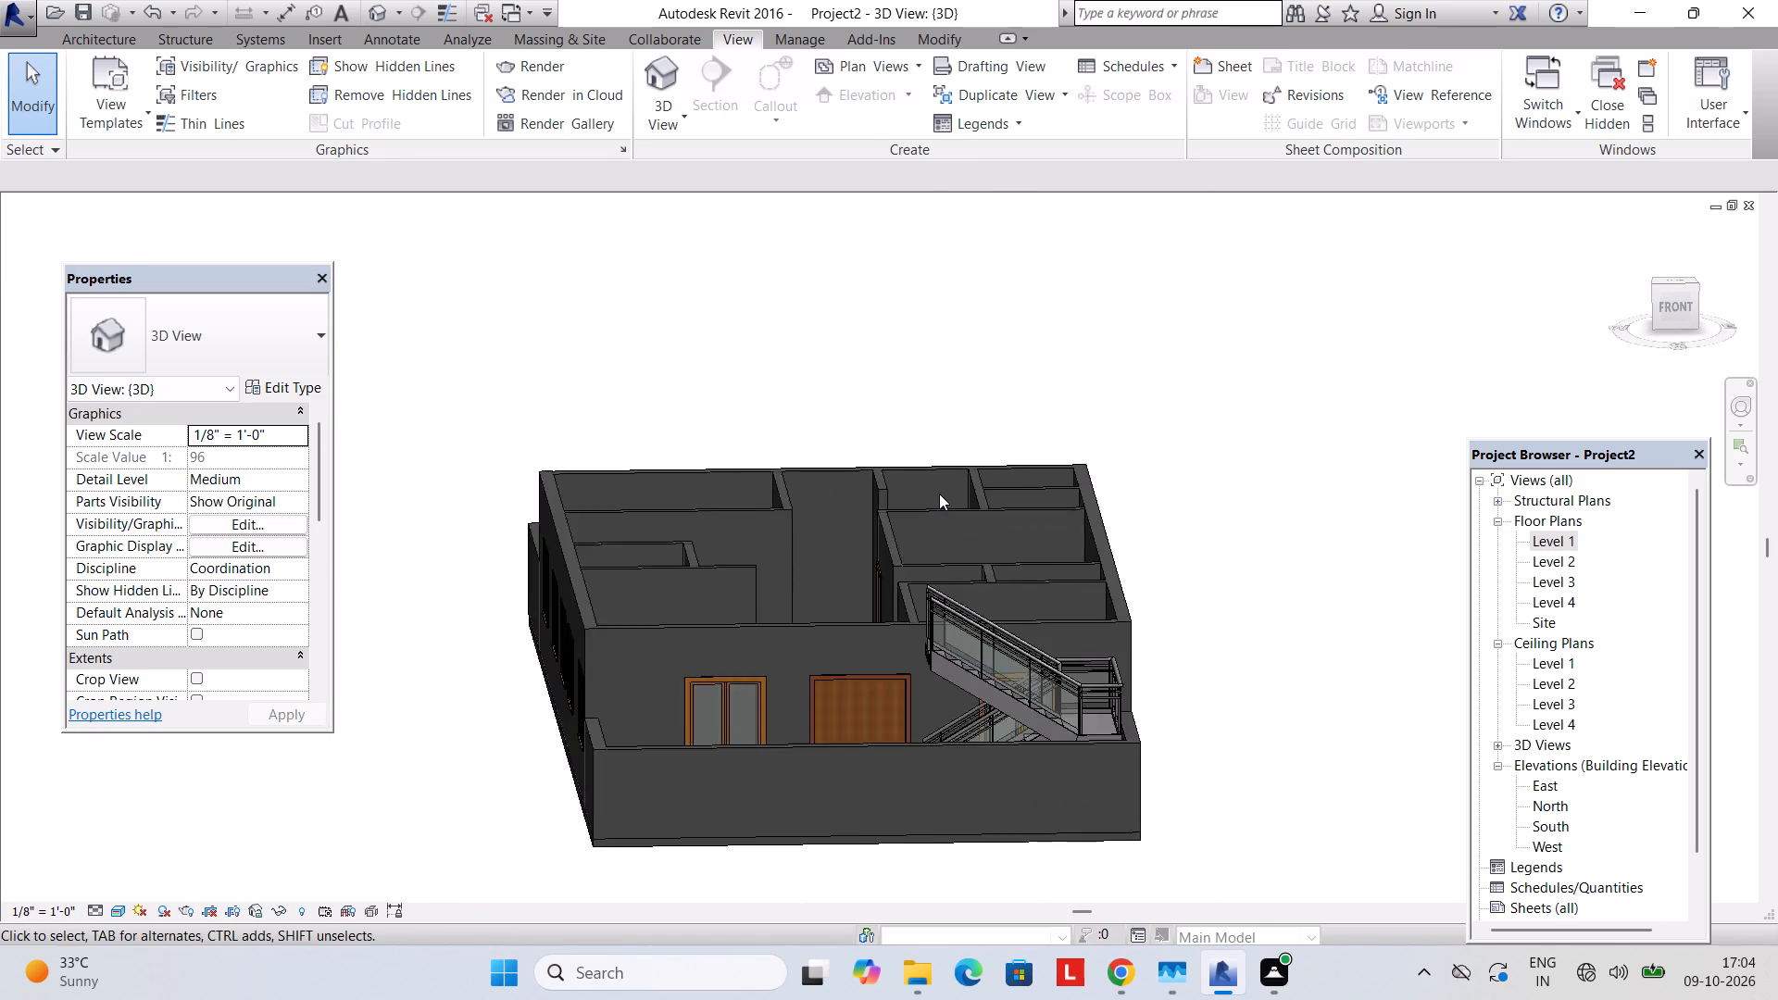
scroll(939, 494, "down", 4)
middle_click_drag(940, 509, 909, 694, "shift")
middle_click_drag(920, 701, 1020, 728, "shift")
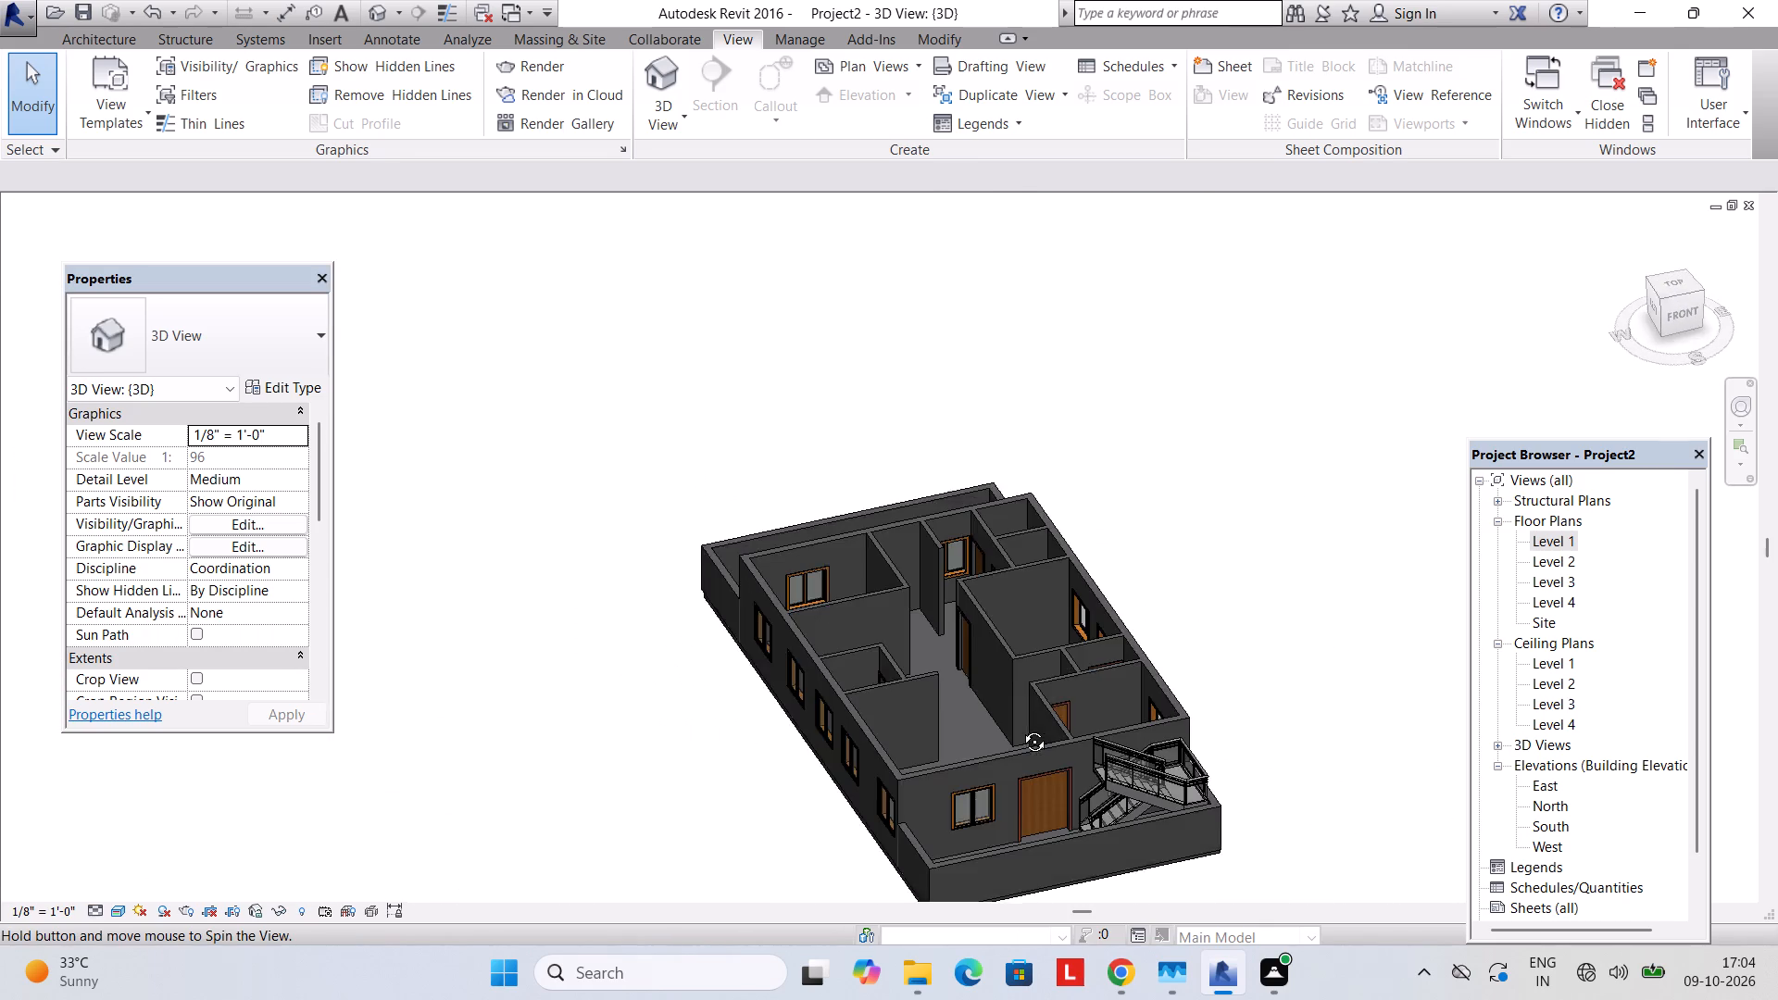
middle_click_drag(1020, 728, 966, 700, "shift")
left_click(908, 749)
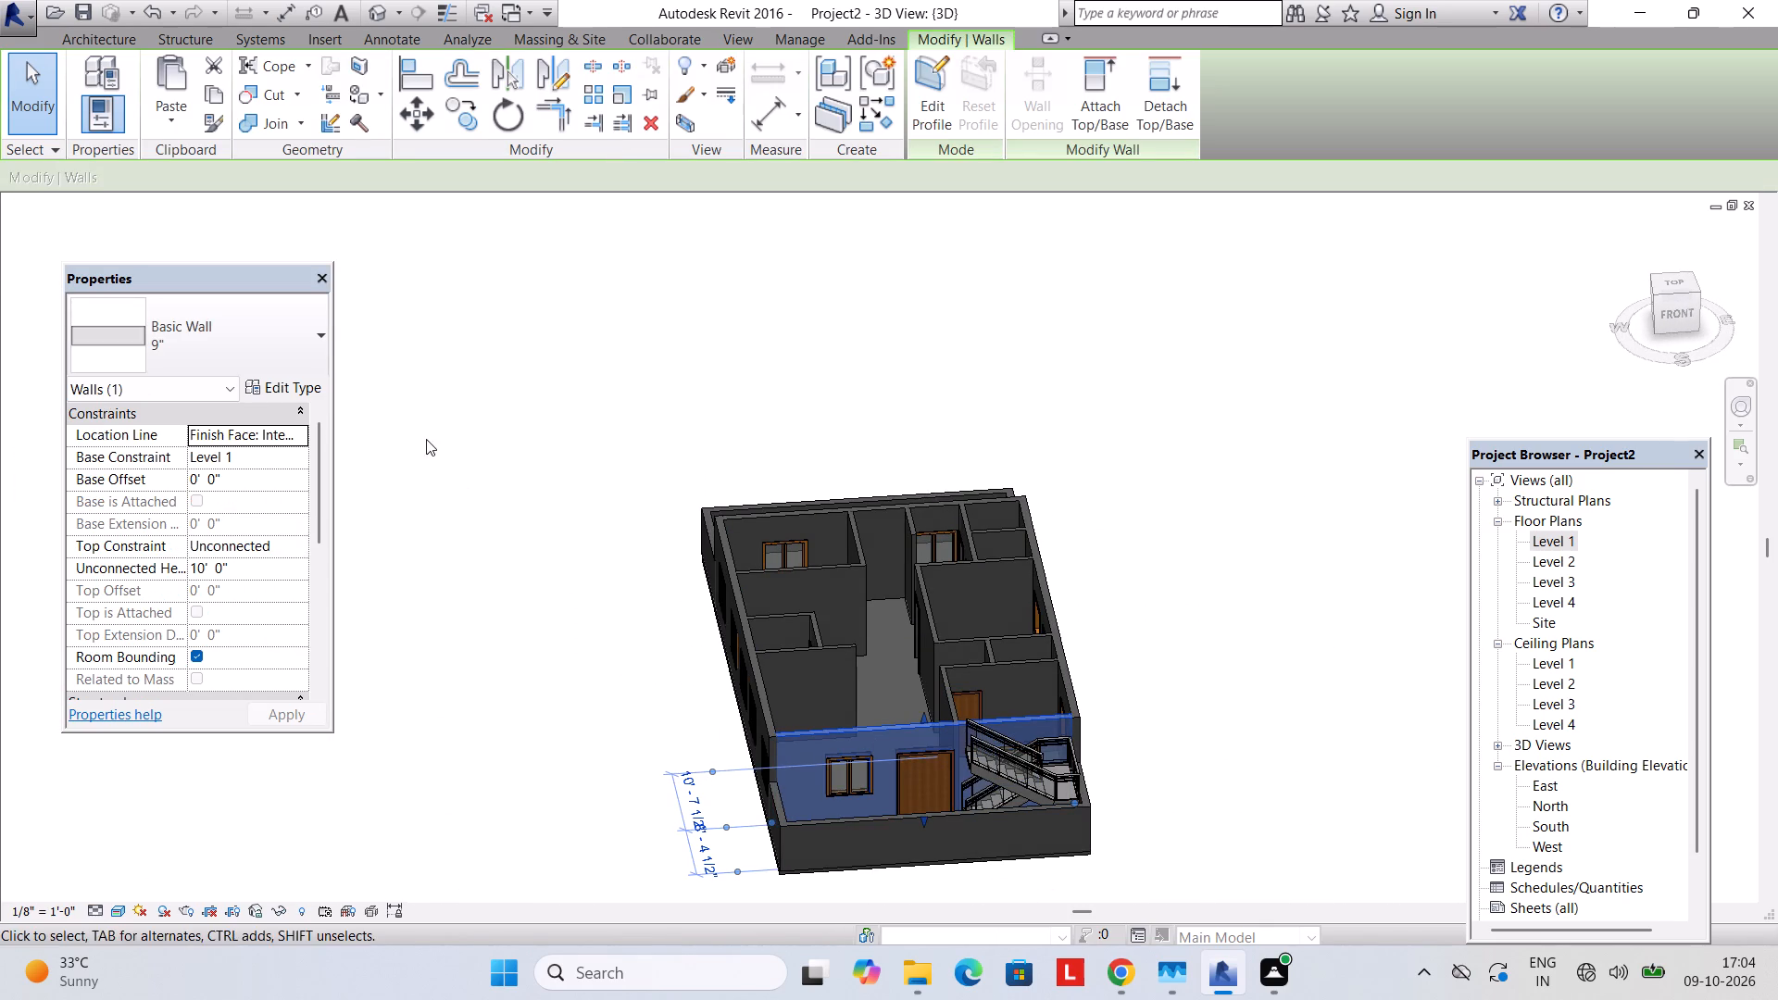
key("Escape")
In the Level 1 plan, delete the main entrance door in the front wall beside the staircase.
double_click(1546, 538)
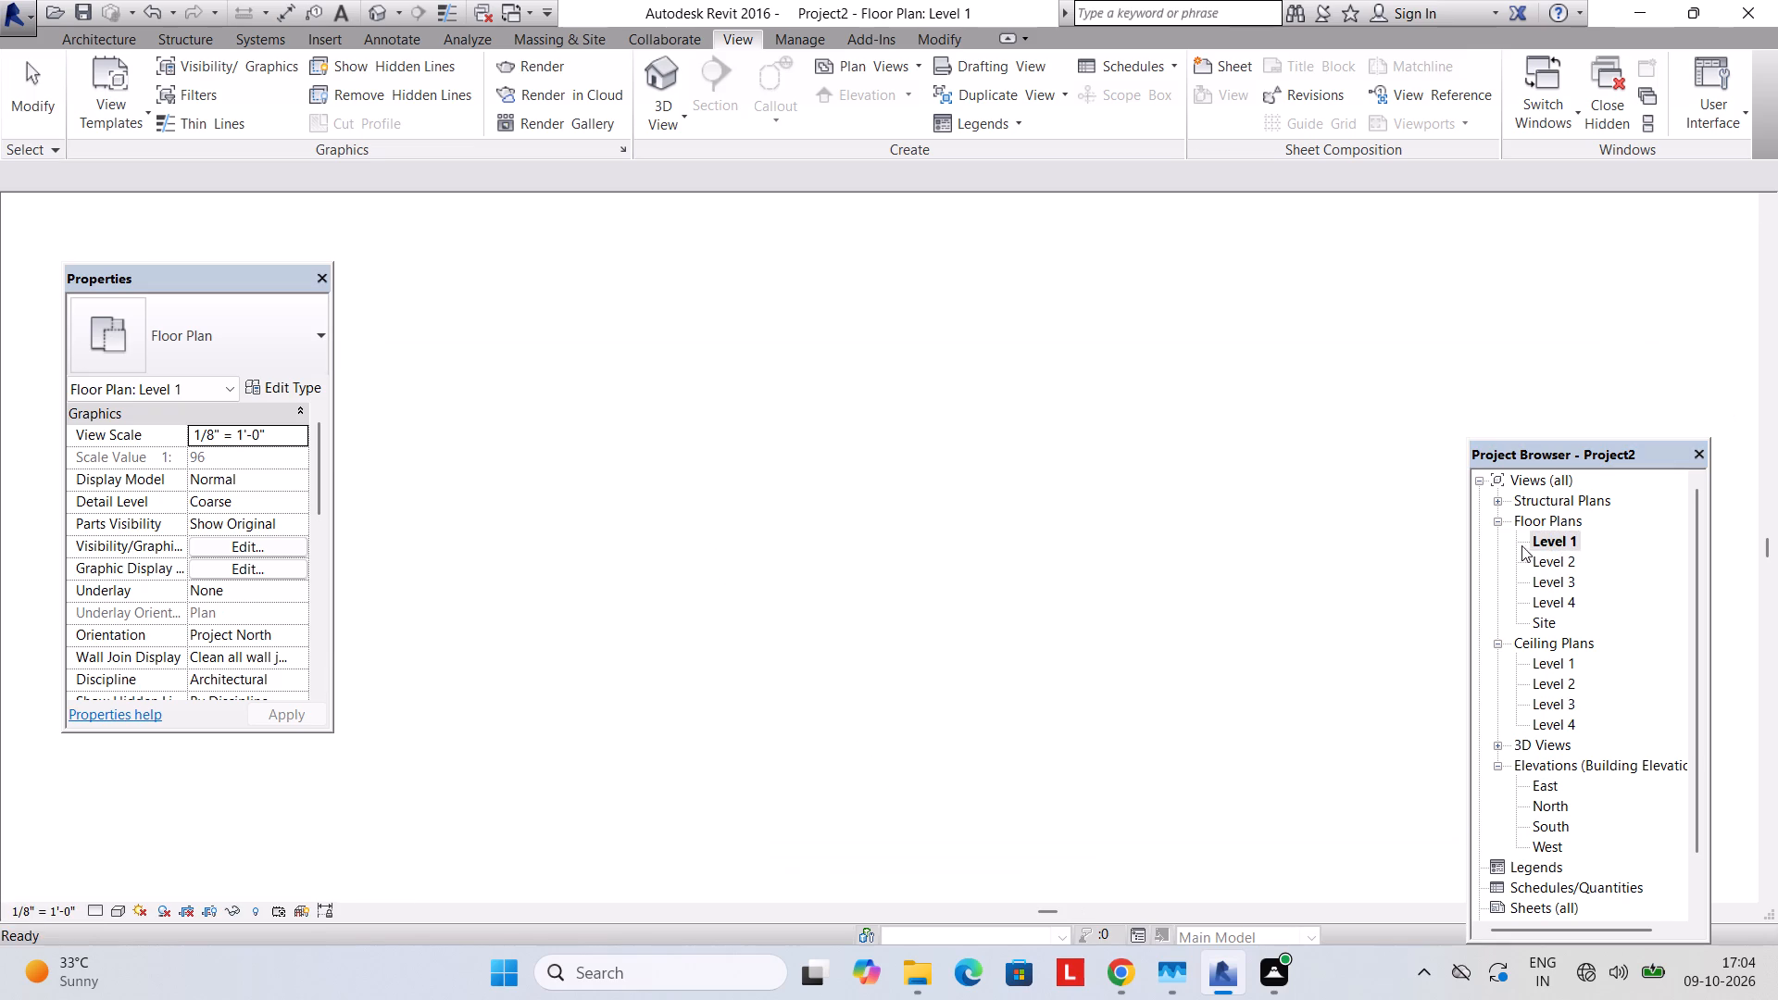
middle_click_drag(525, 678, 600, 648)
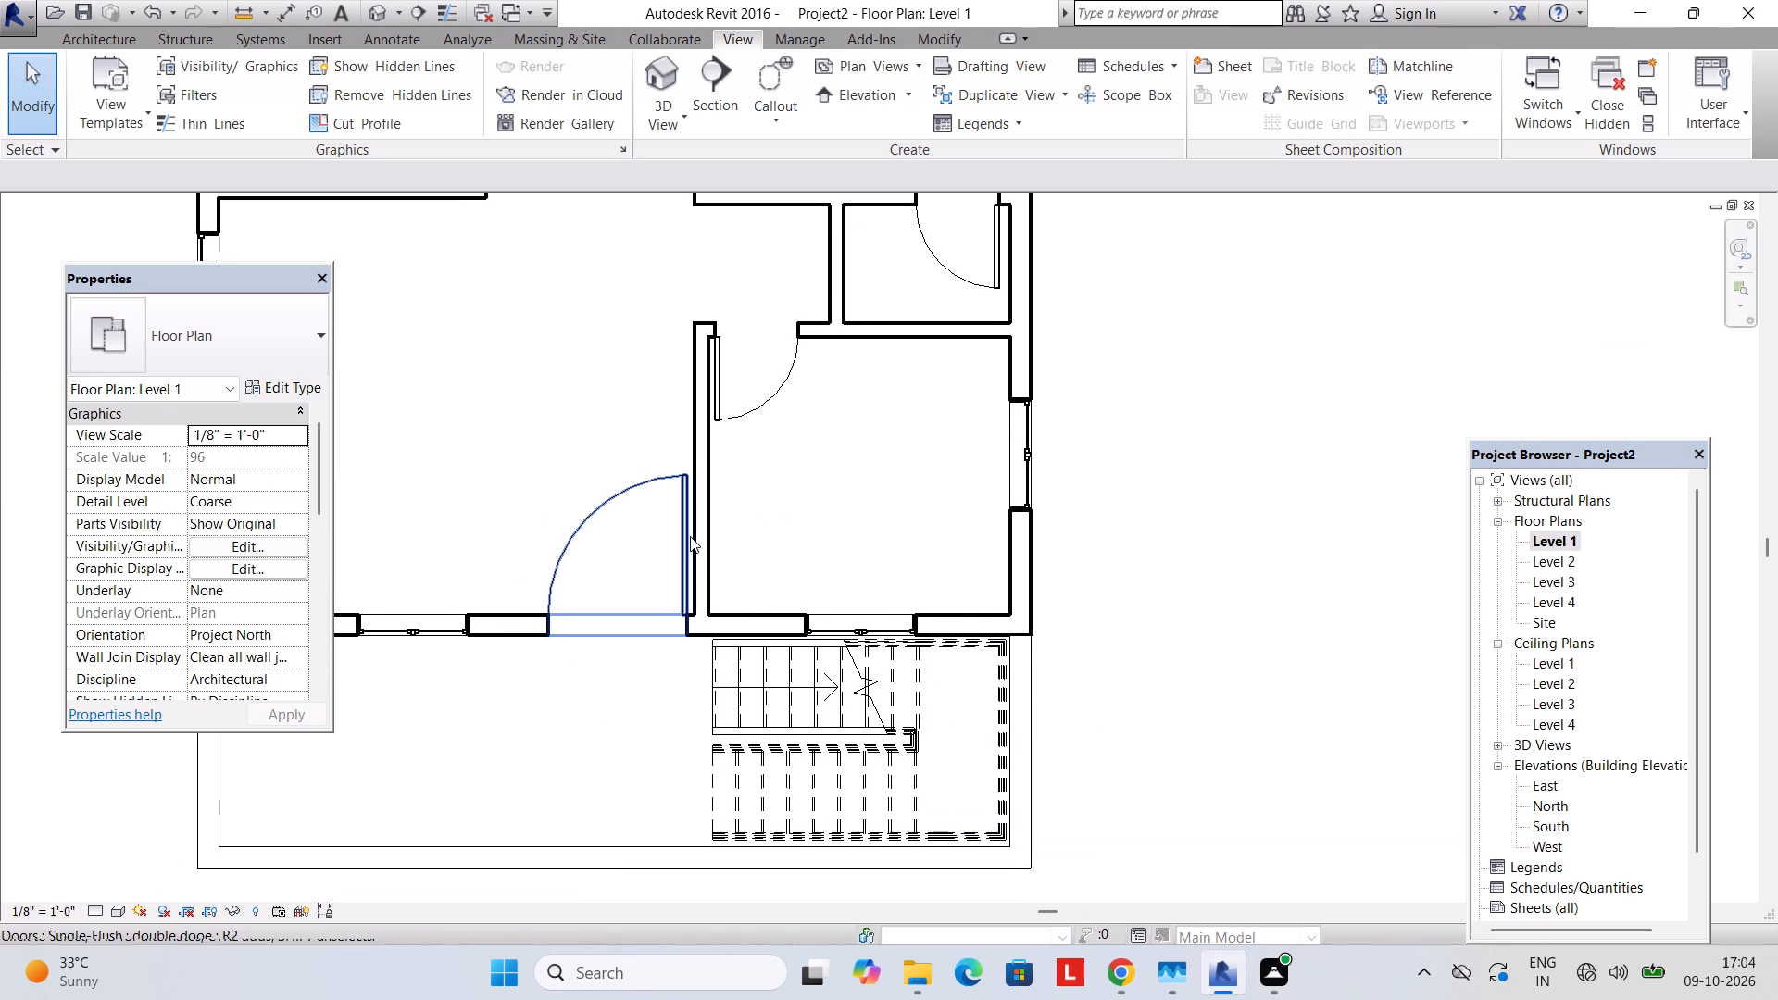
left_click(687, 535)
key("Delete")
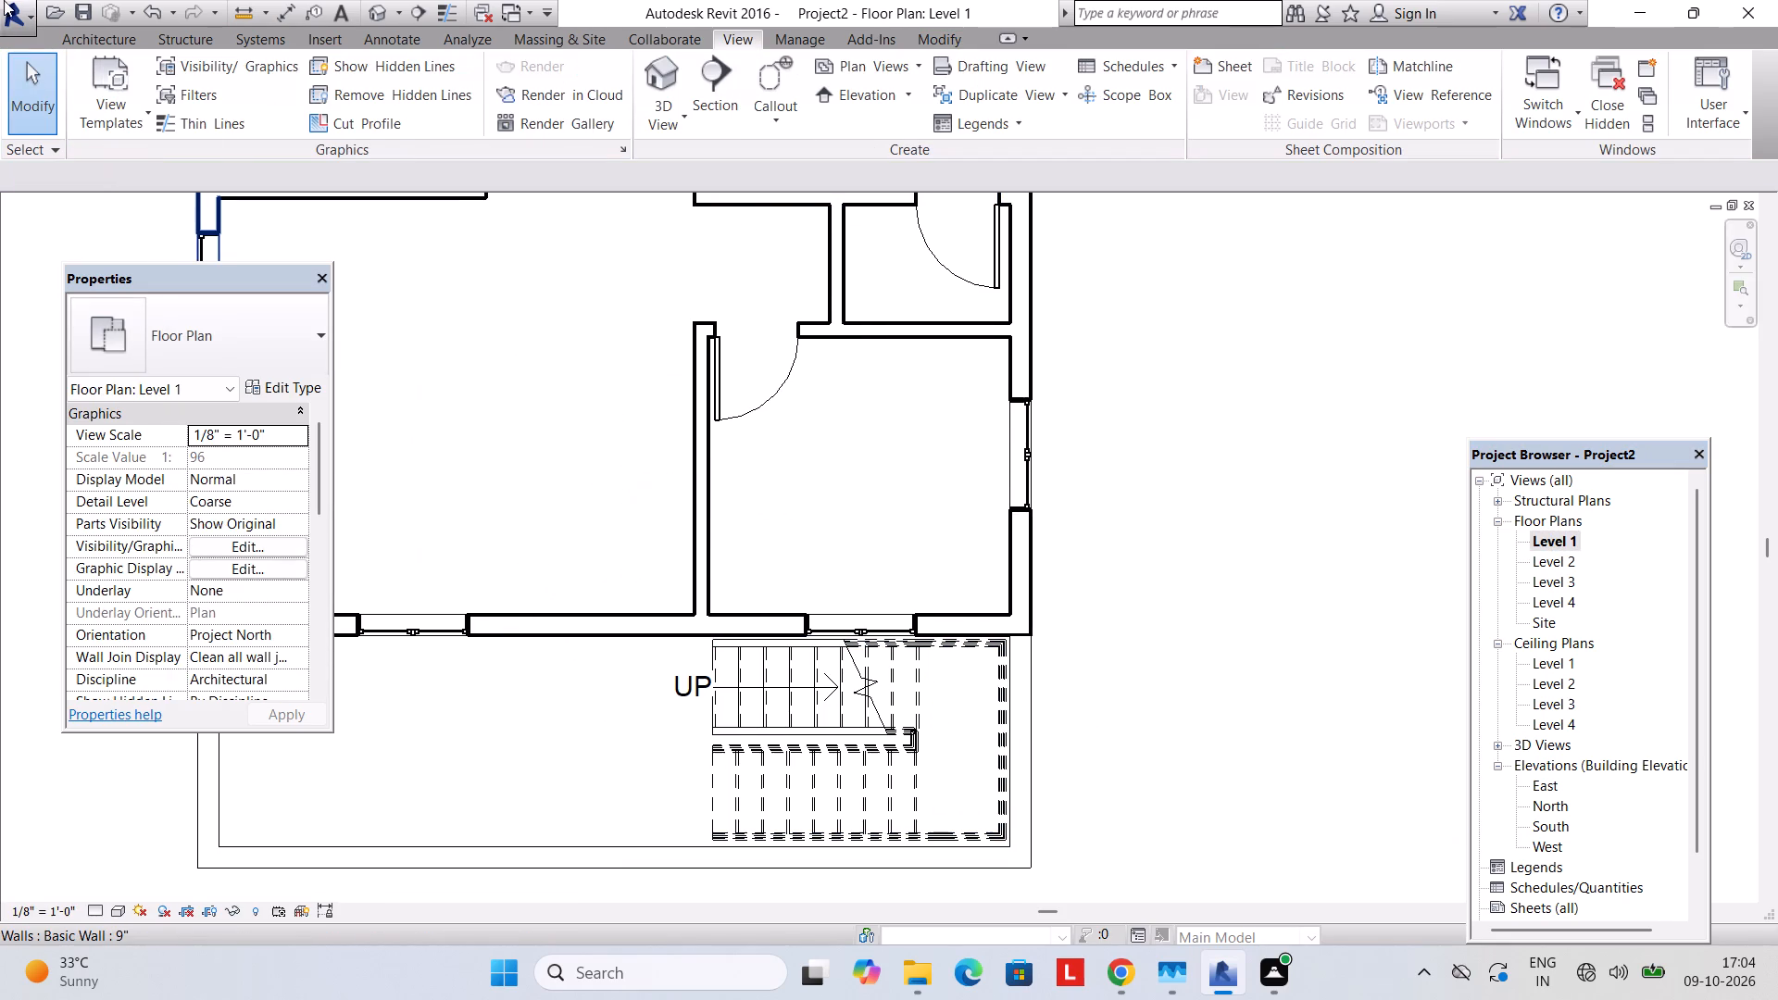
Load the Door-Interior-Double-Pocket-2_Panel-Wood family, type 60" x 84", from the US Imperial residential doors library for door placement.
left_click(86, 44)
left_click(124, 121)
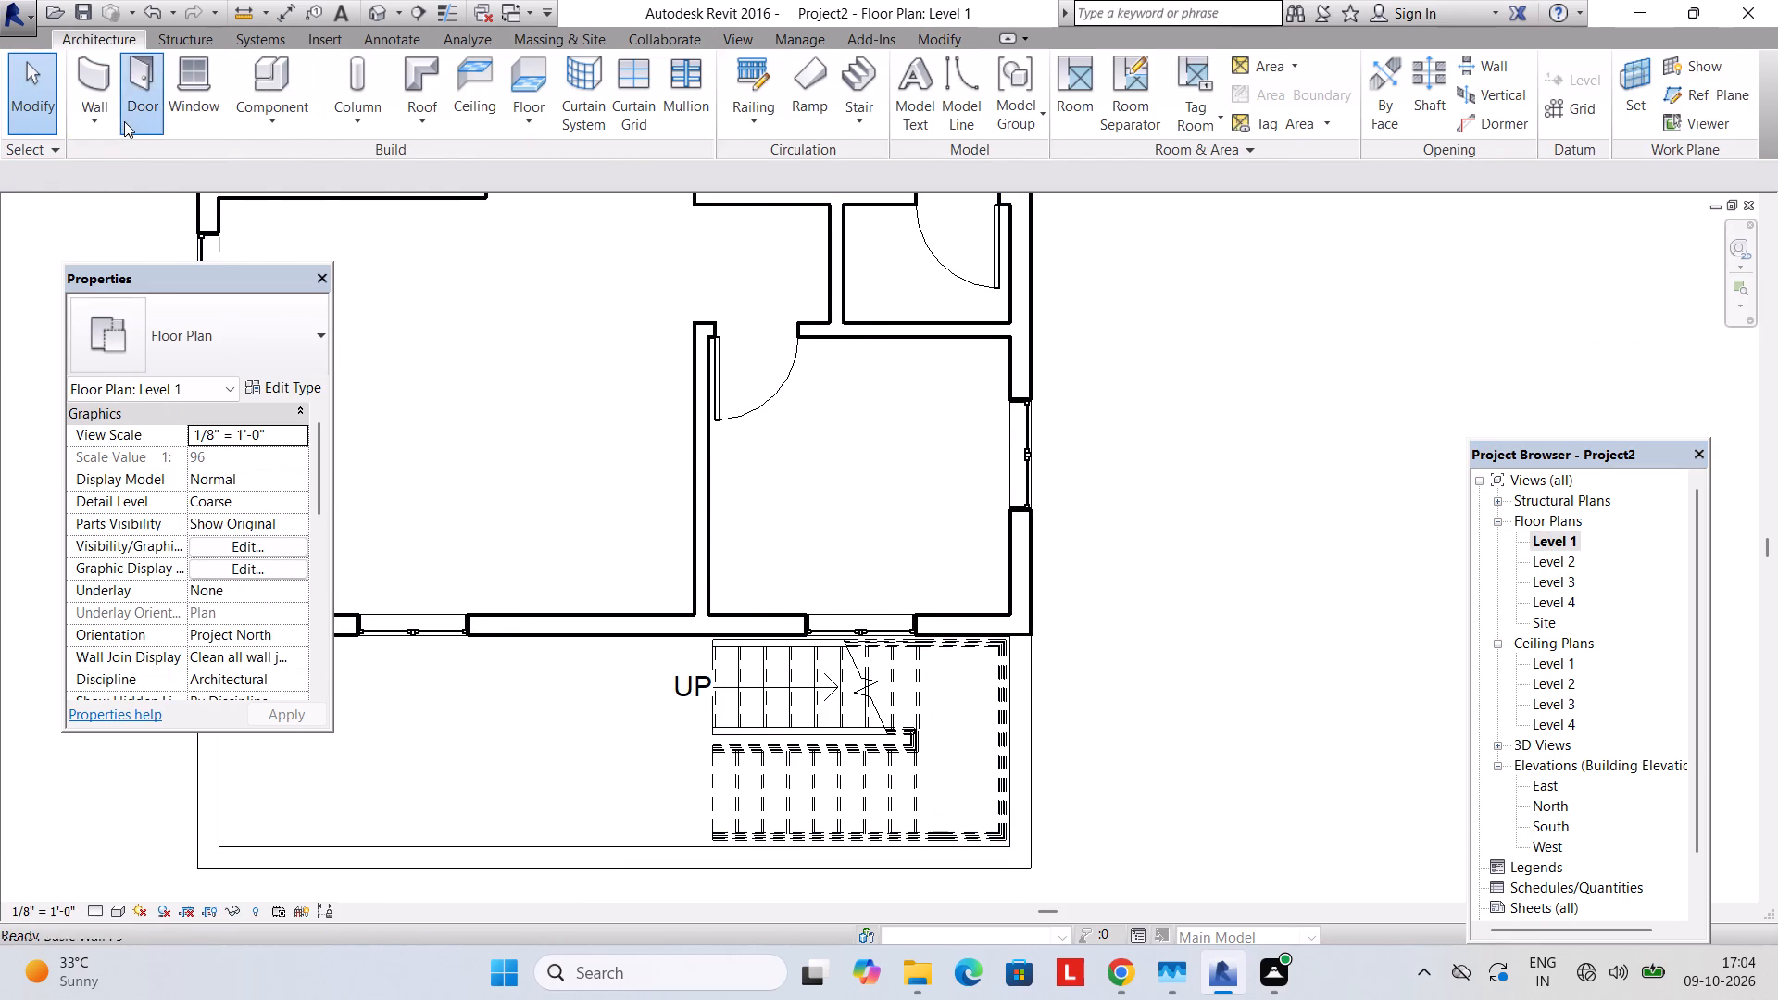
left_click(927, 116)
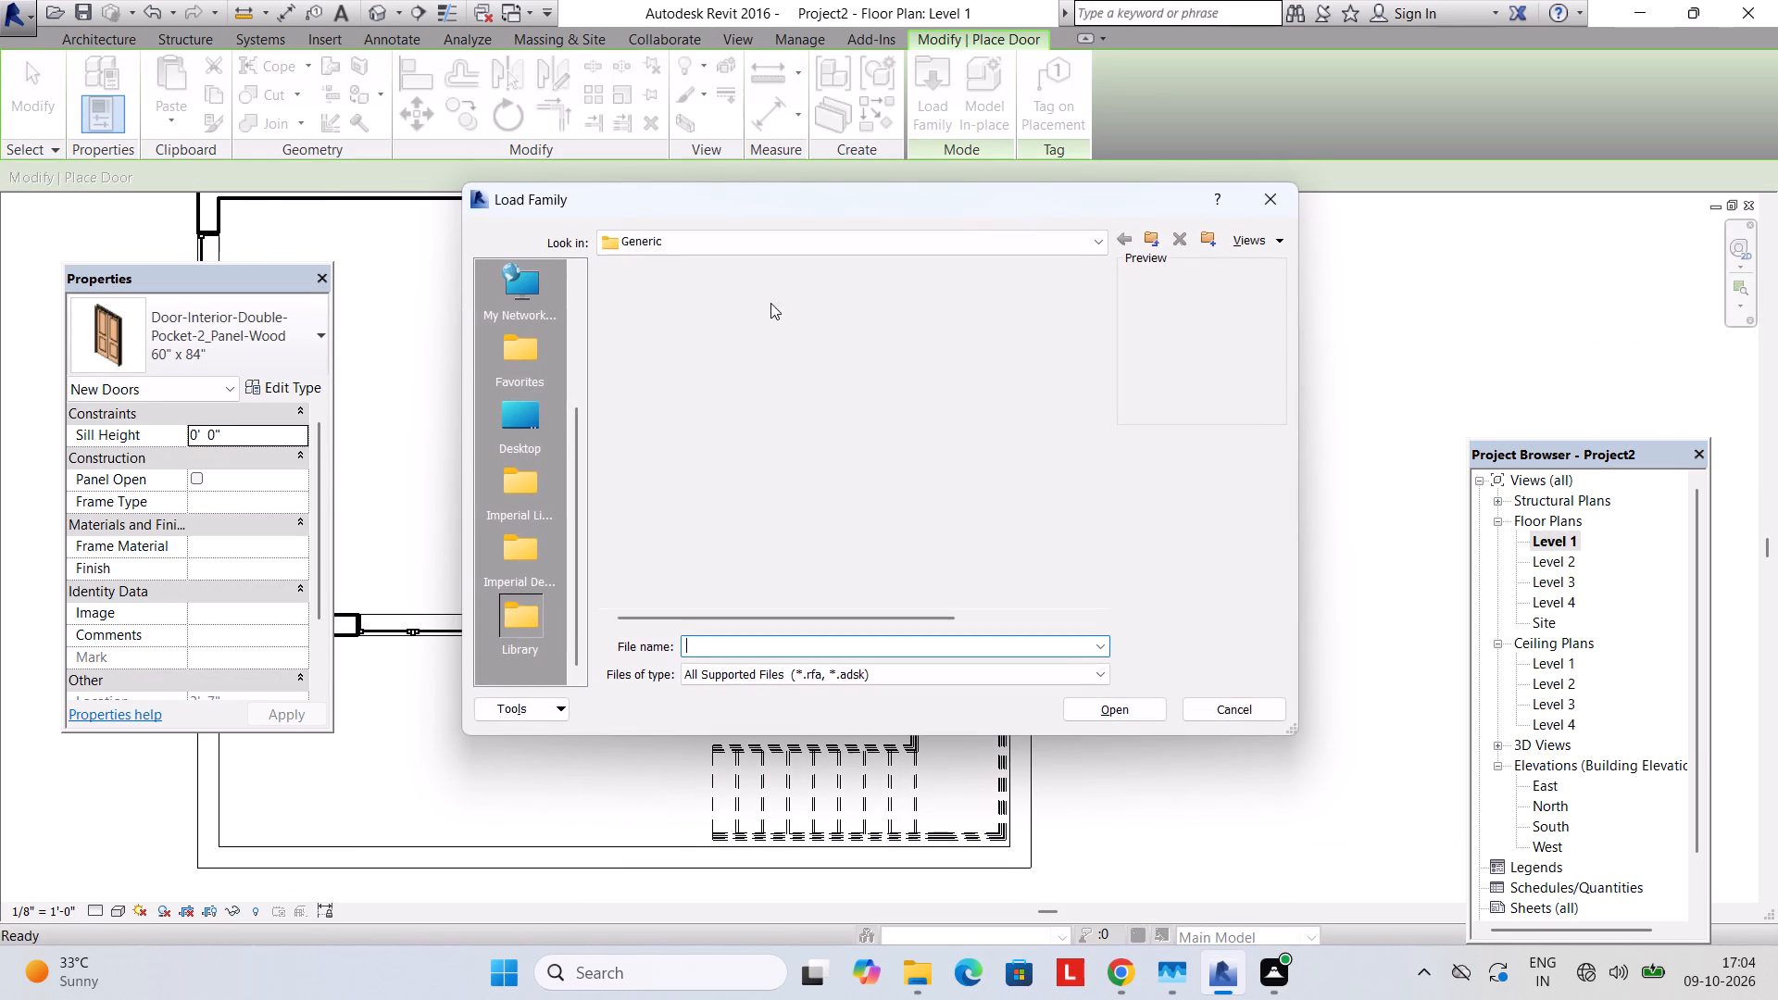
left_click(792, 250)
left_click(766, 377)
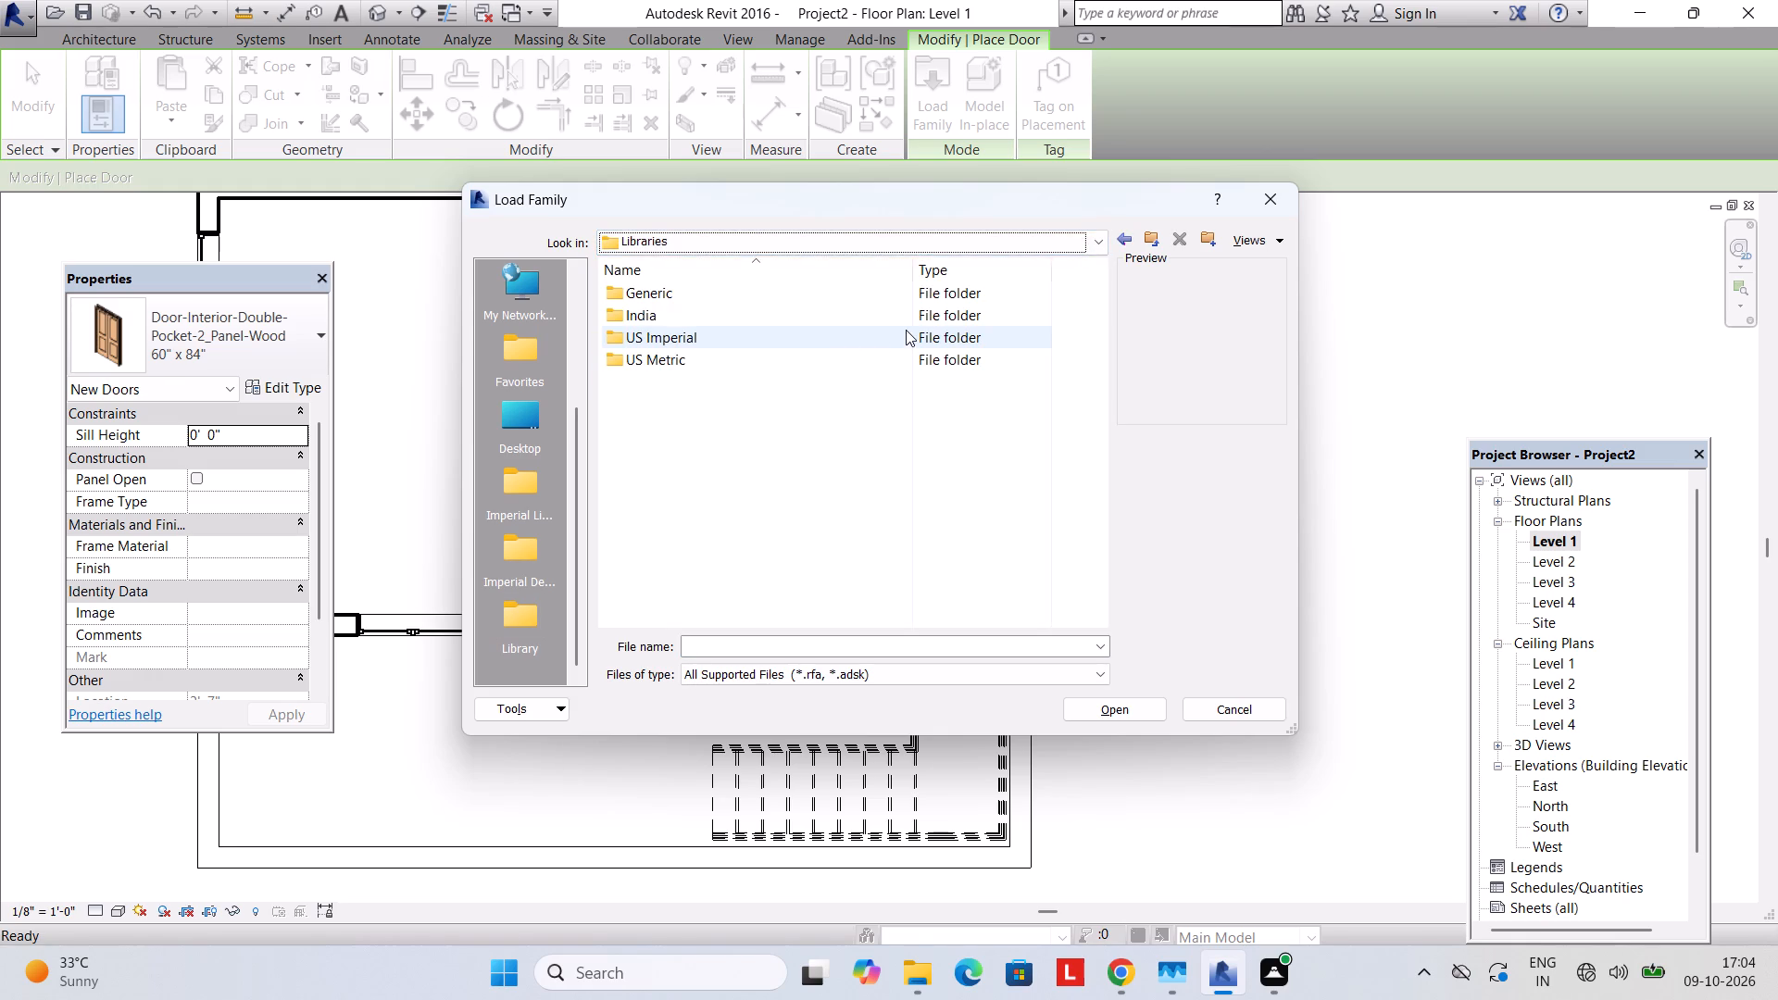
double_click(904, 330)
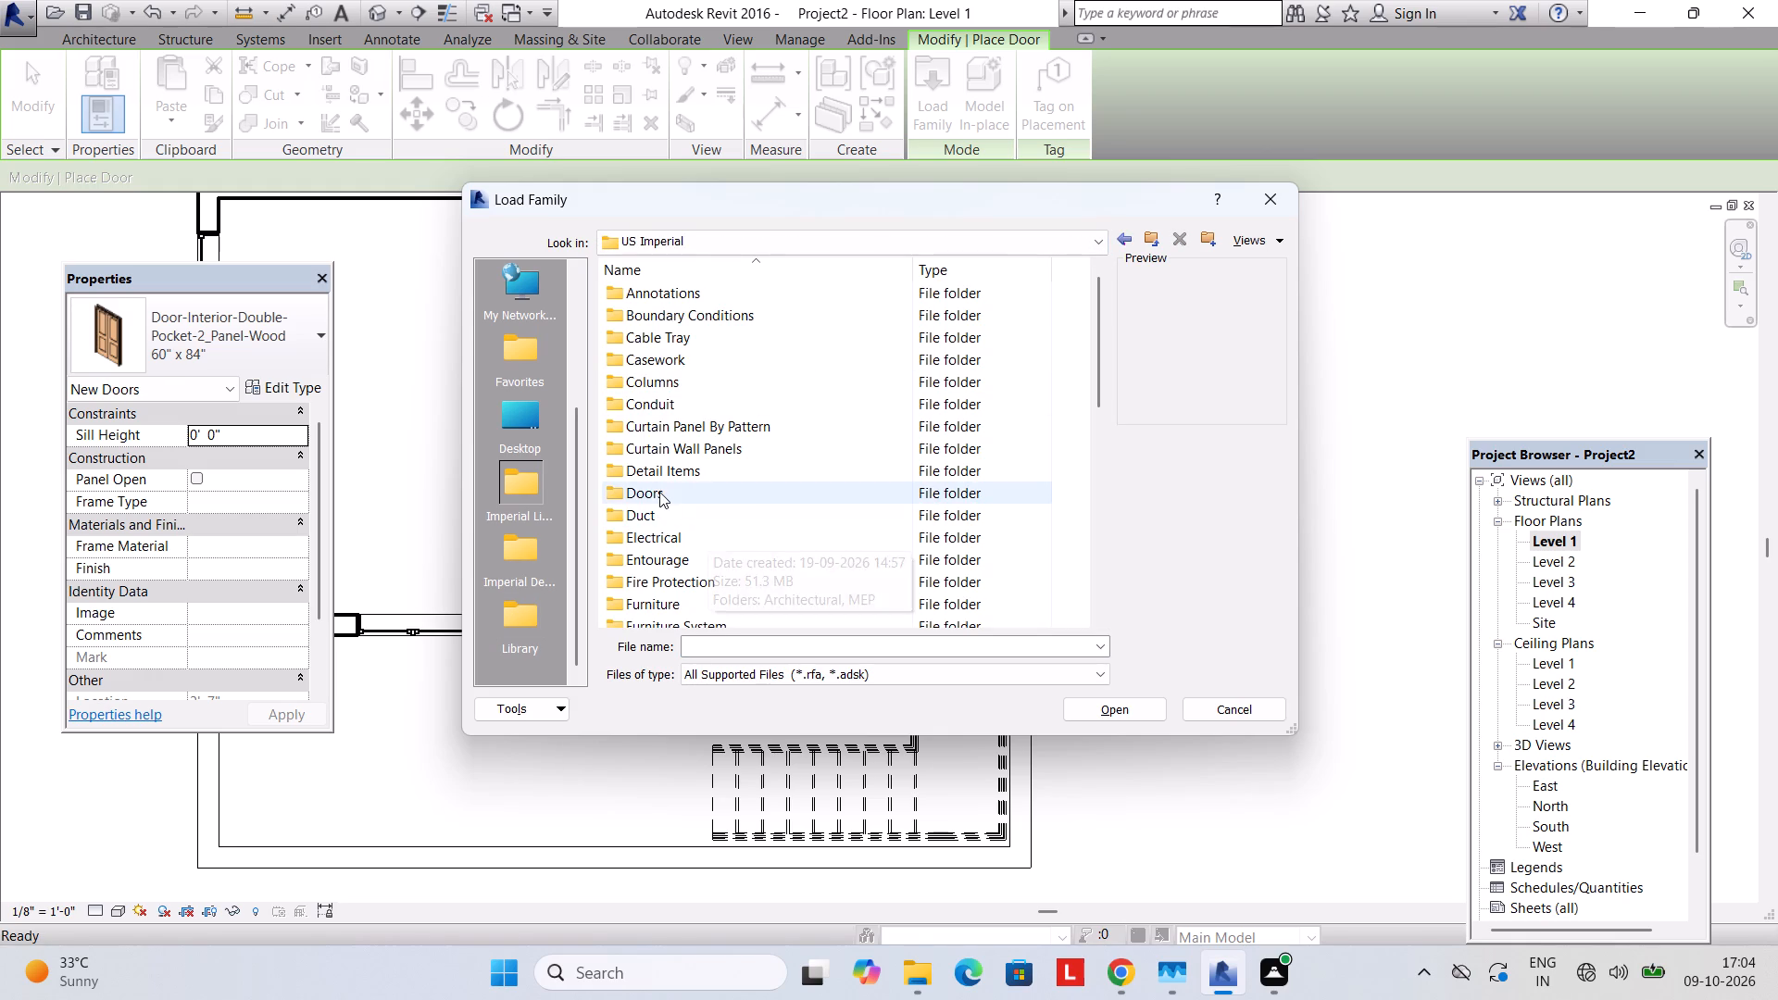
double_click(659, 492)
double_click(833, 332)
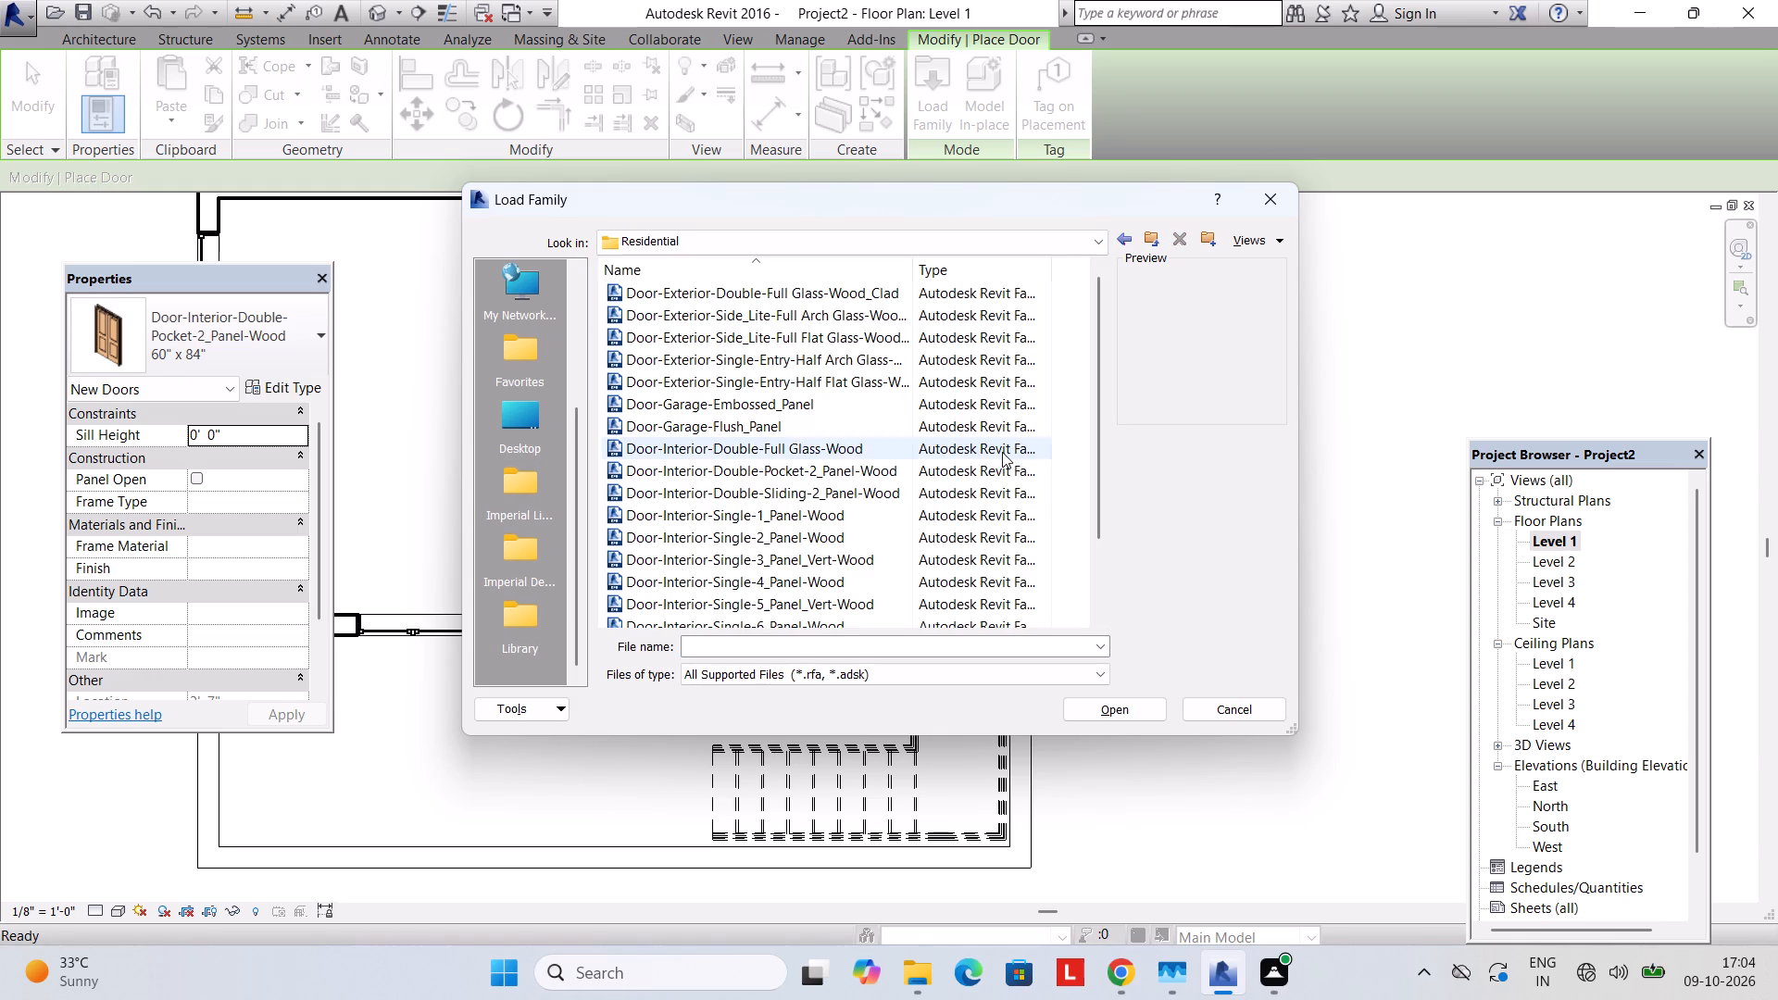
left_click(807, 409)
left_click(802, 438)
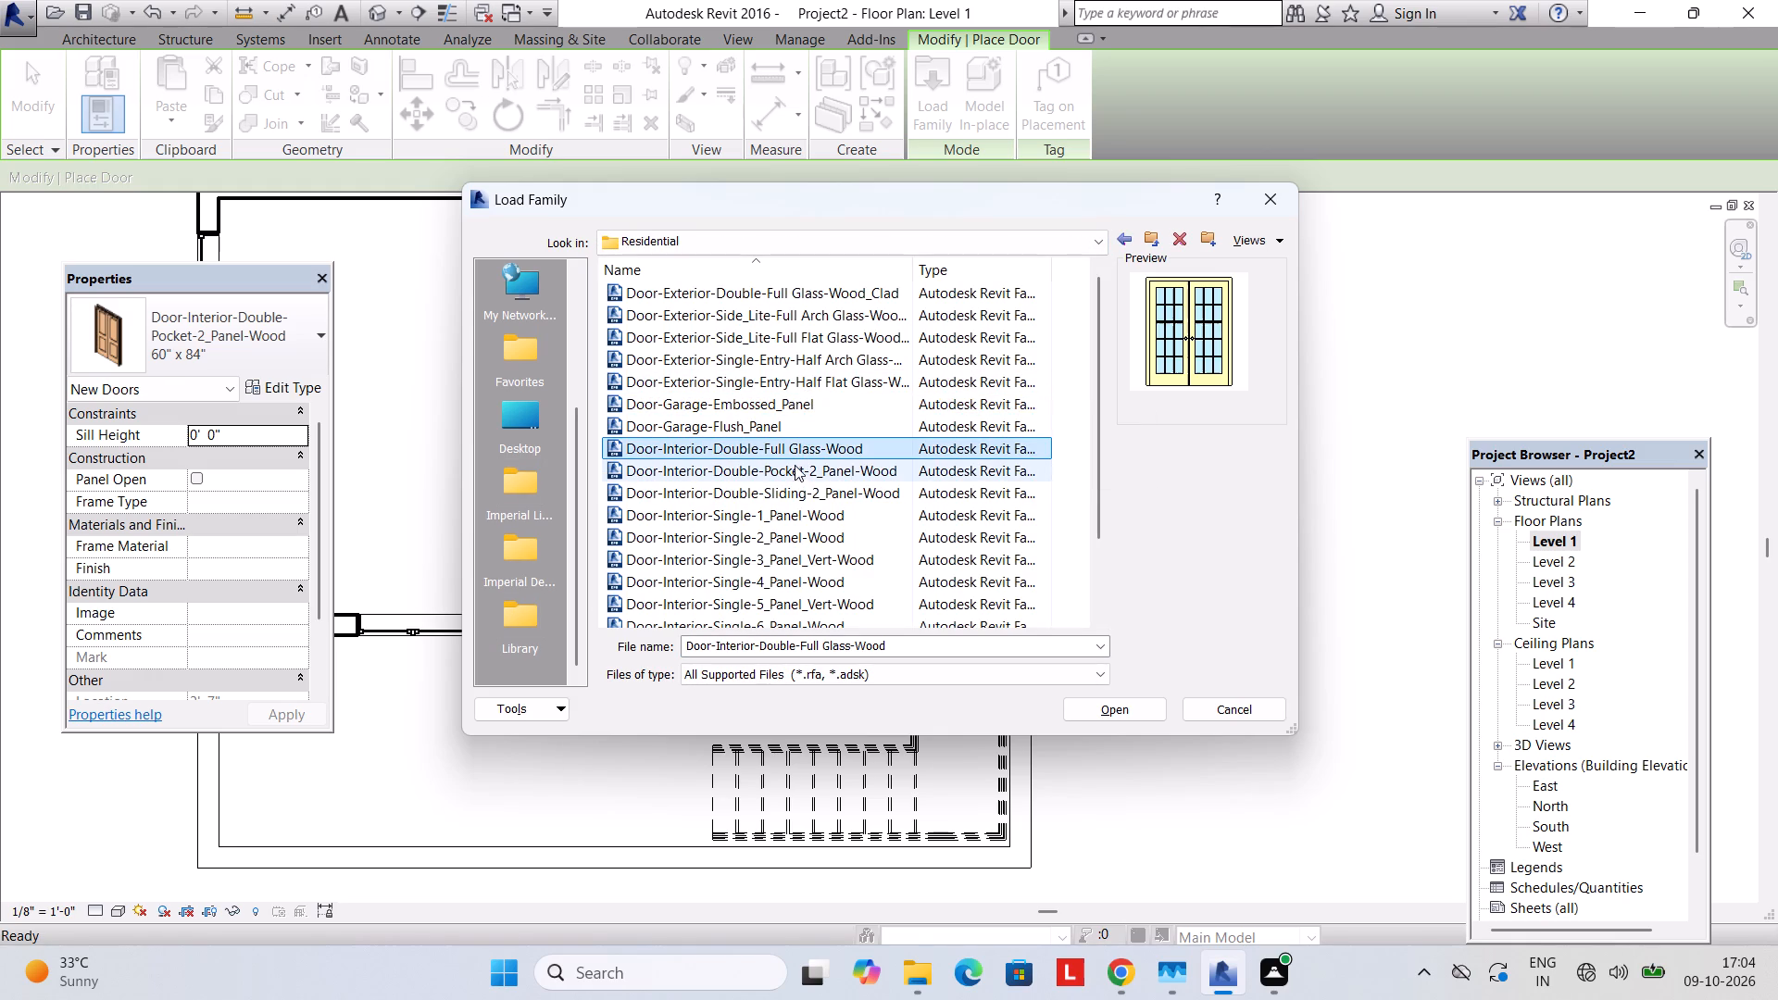
left_click(795, 467)
left_click(1083, 712)
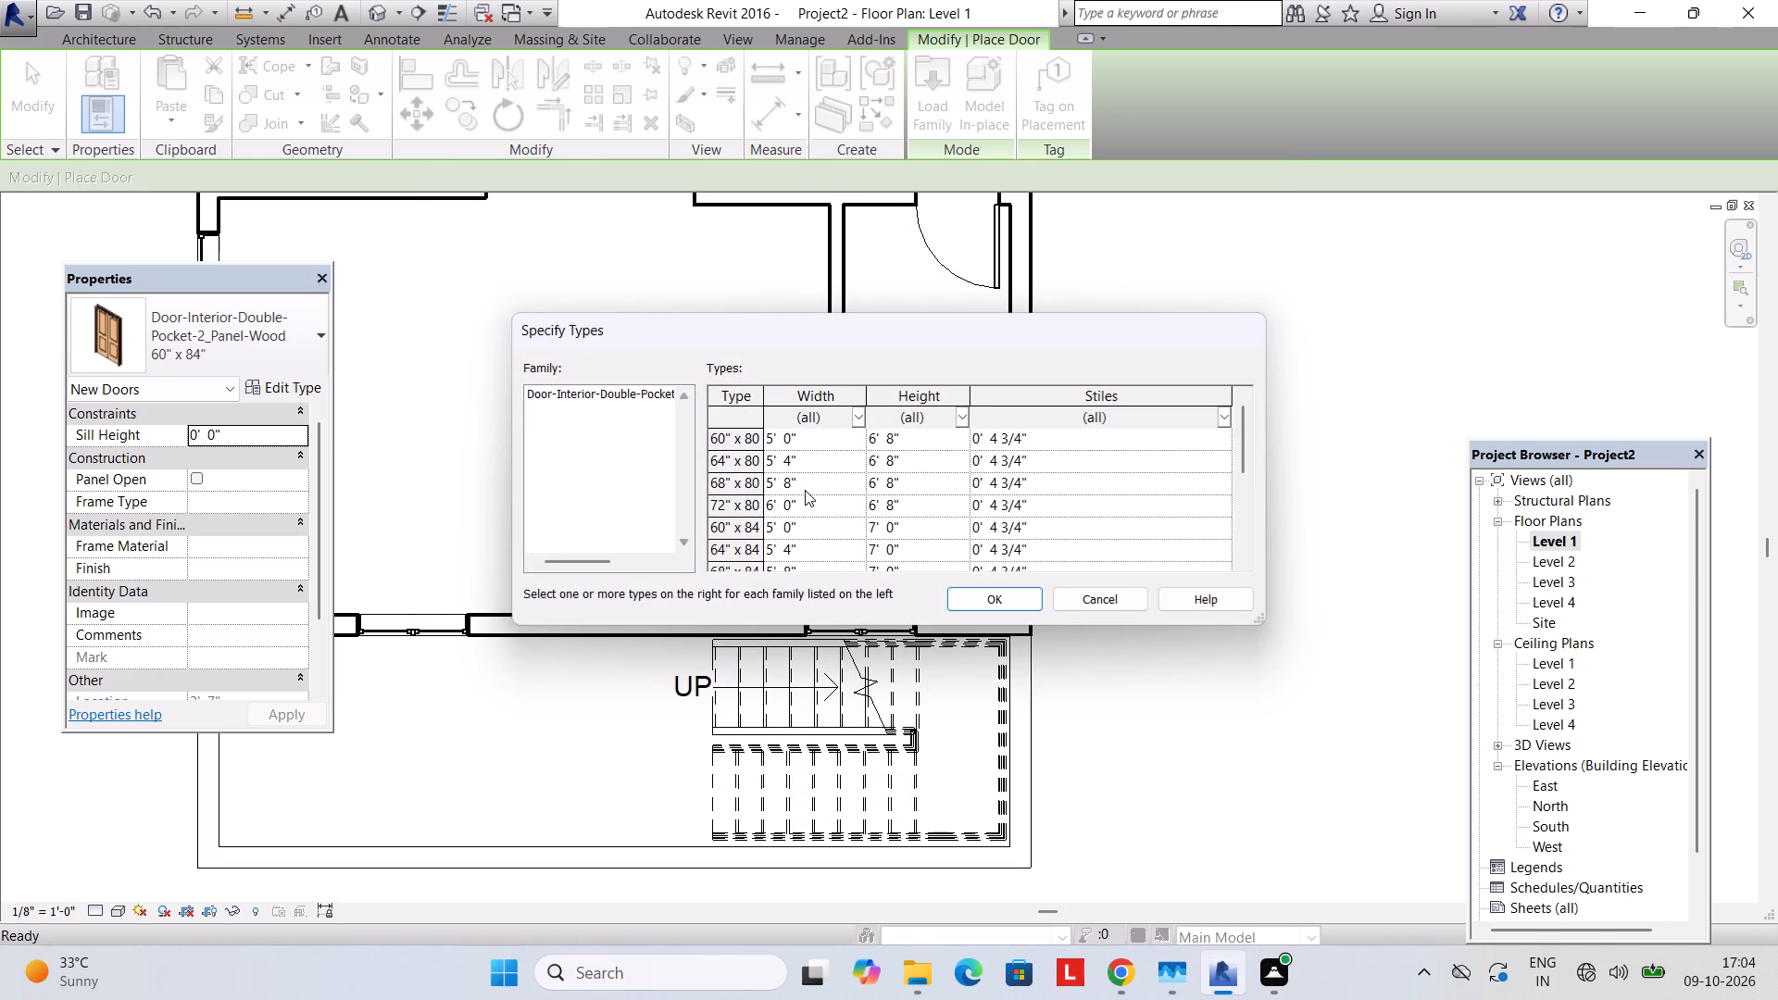
left_click(806, 526)
left_click(1003, 602)
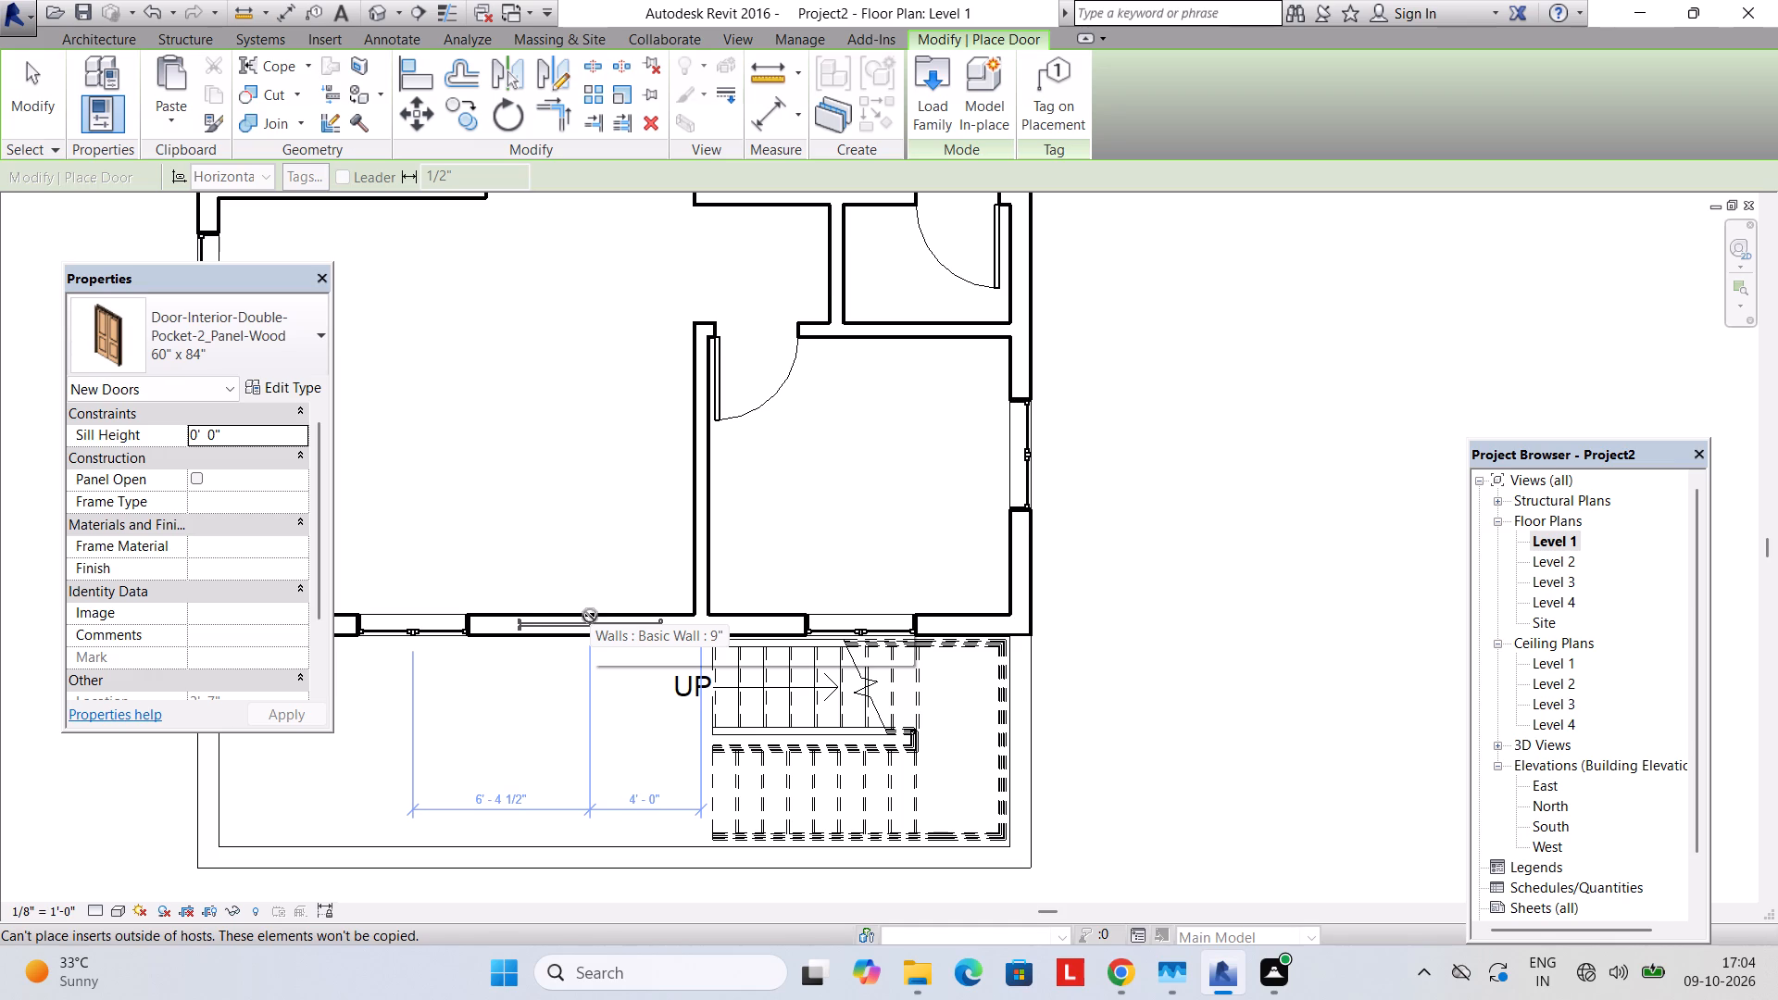
Place the 60" x 84" double pocket door in the front wall, 3'-0" from the partition beside the staircase, and finish placing.
left_click(612, 619)
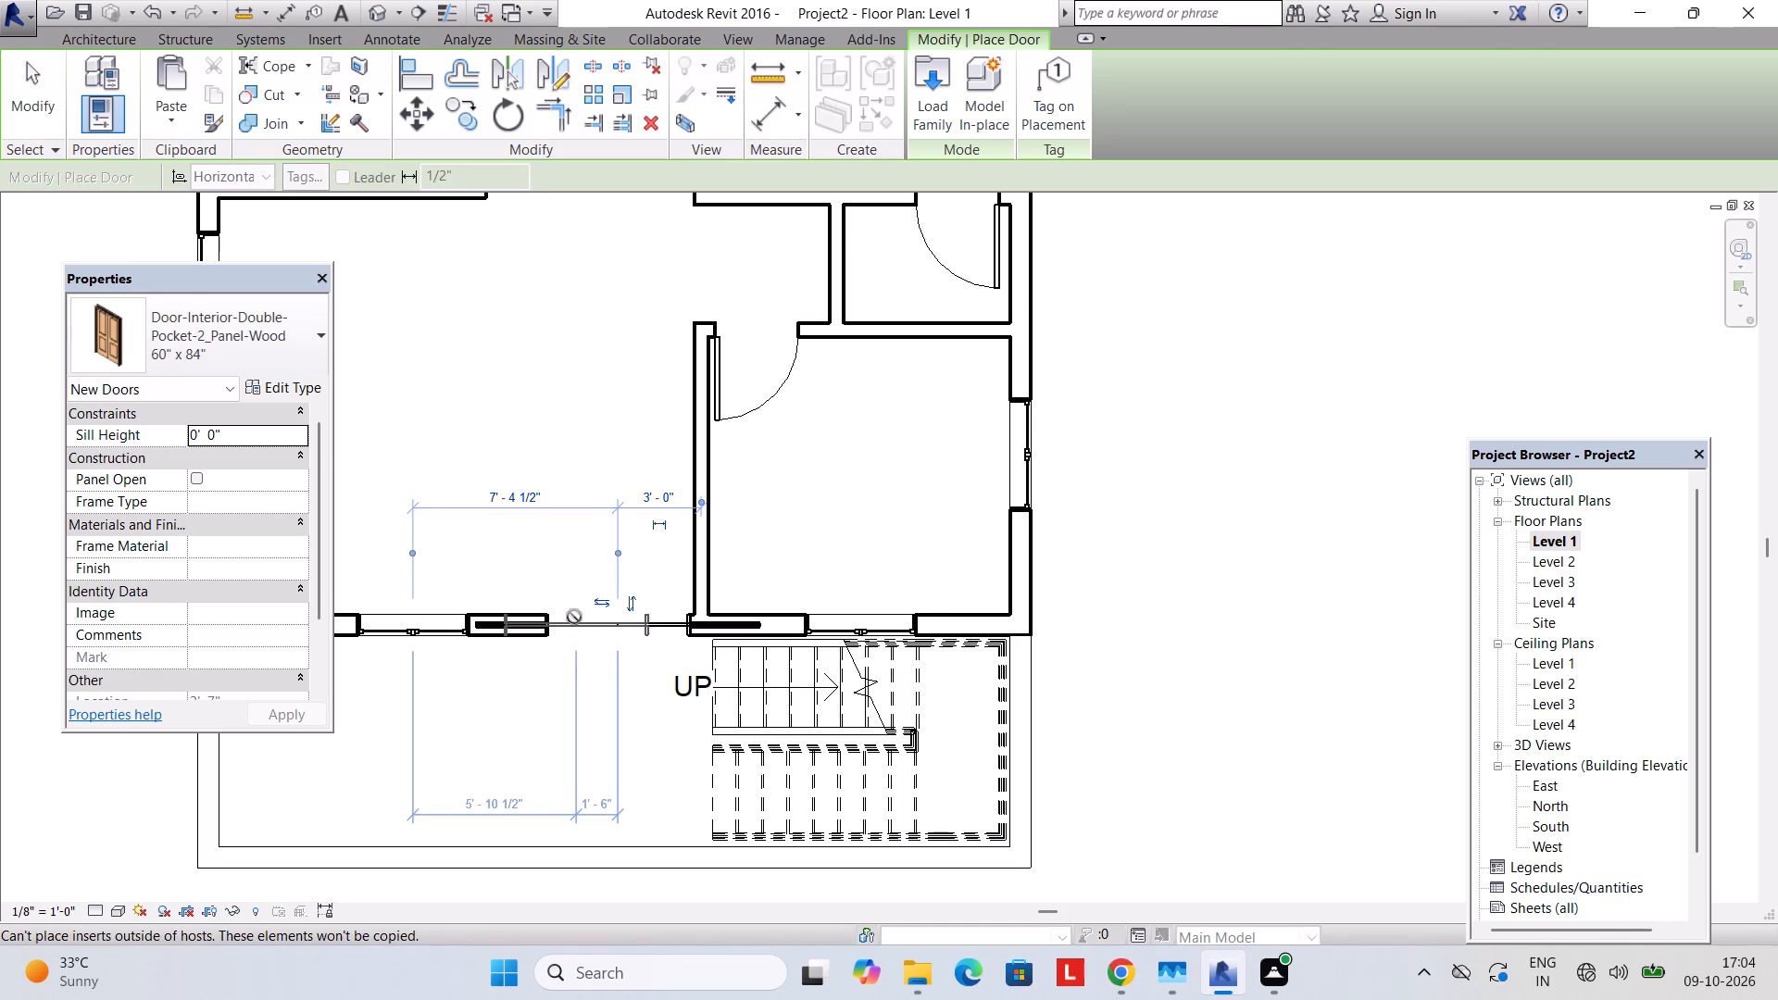
key("grave")
key("Escape")
key("Escape")
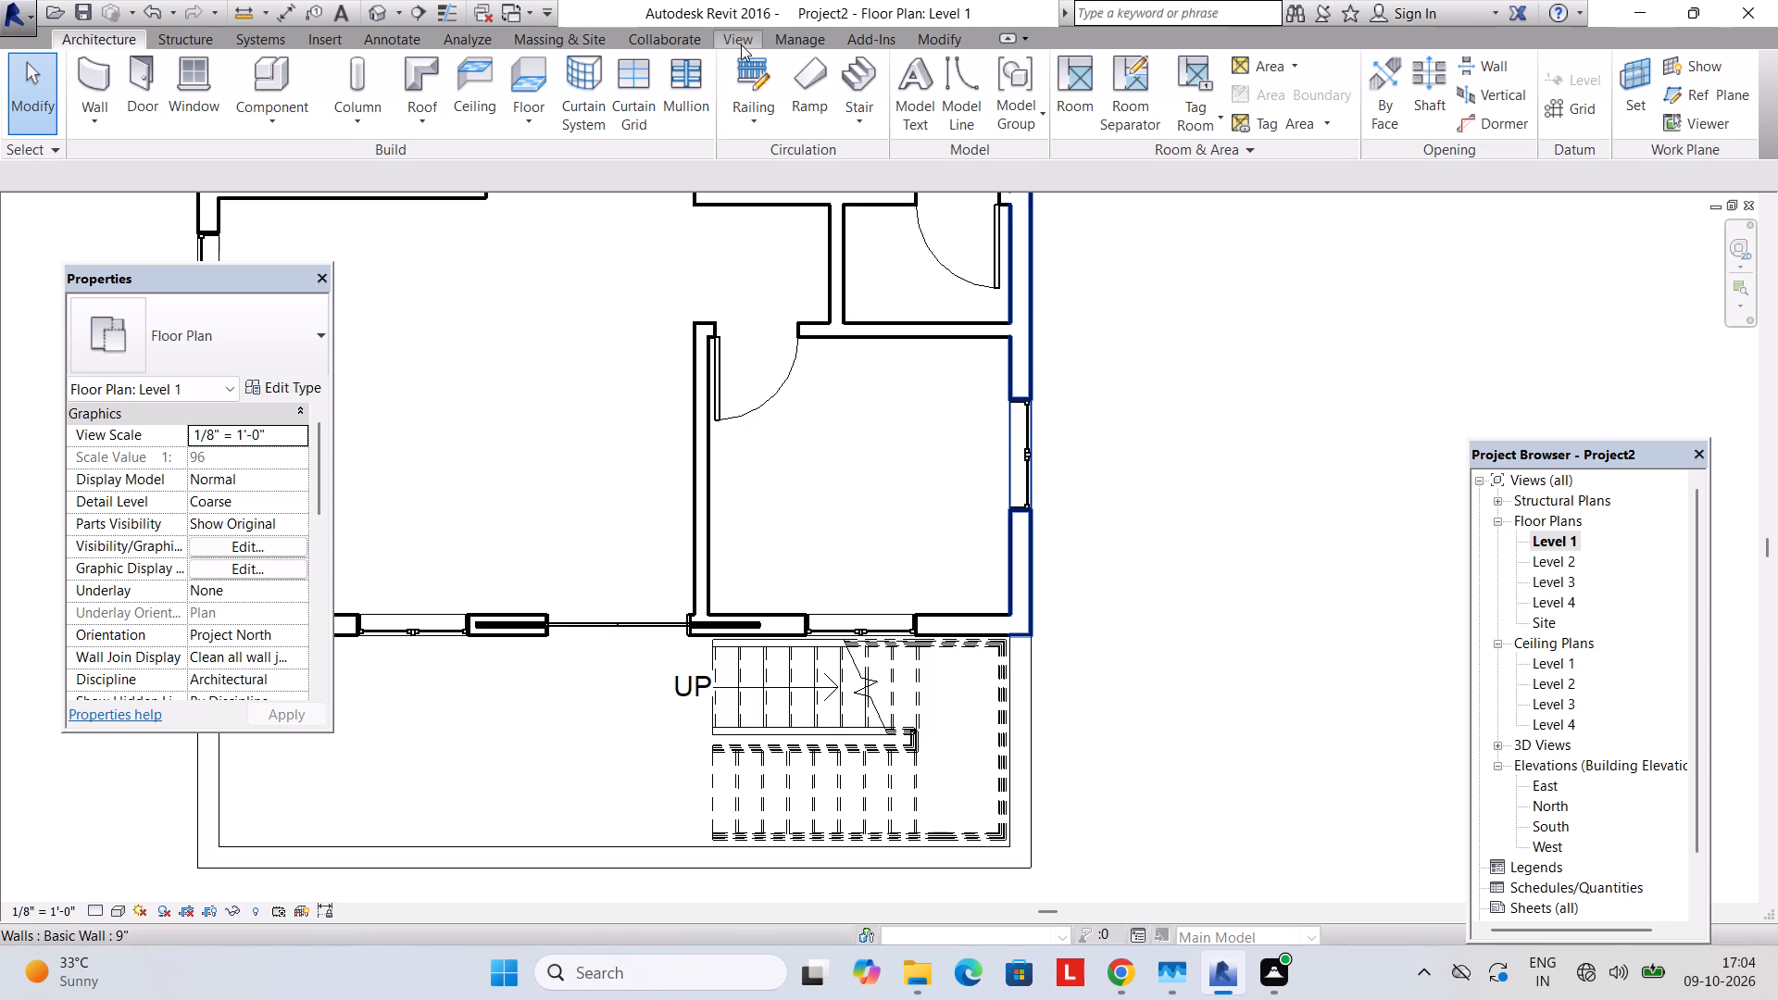
Open the 3D view and examine the double entrance door from the front and from inside the house.
left_click(741, 44)
left_click(647, 126)
left_click(682, 150)
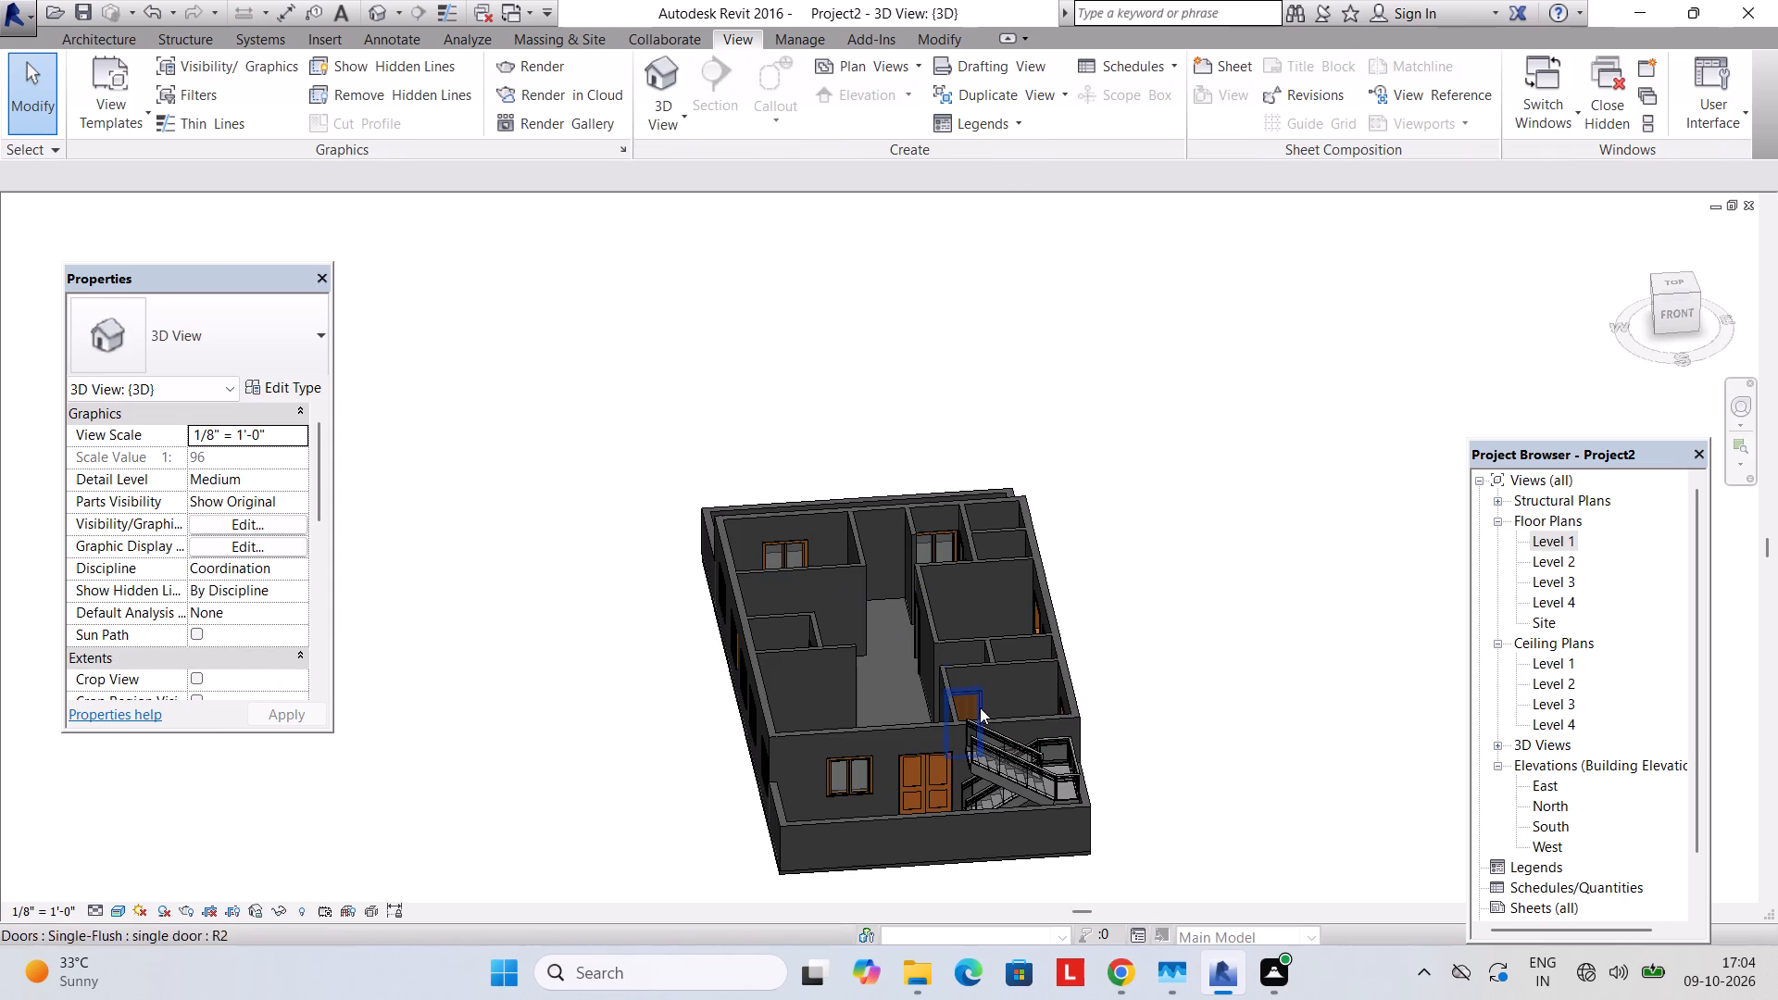
scroll(952, 802, "up", 9)
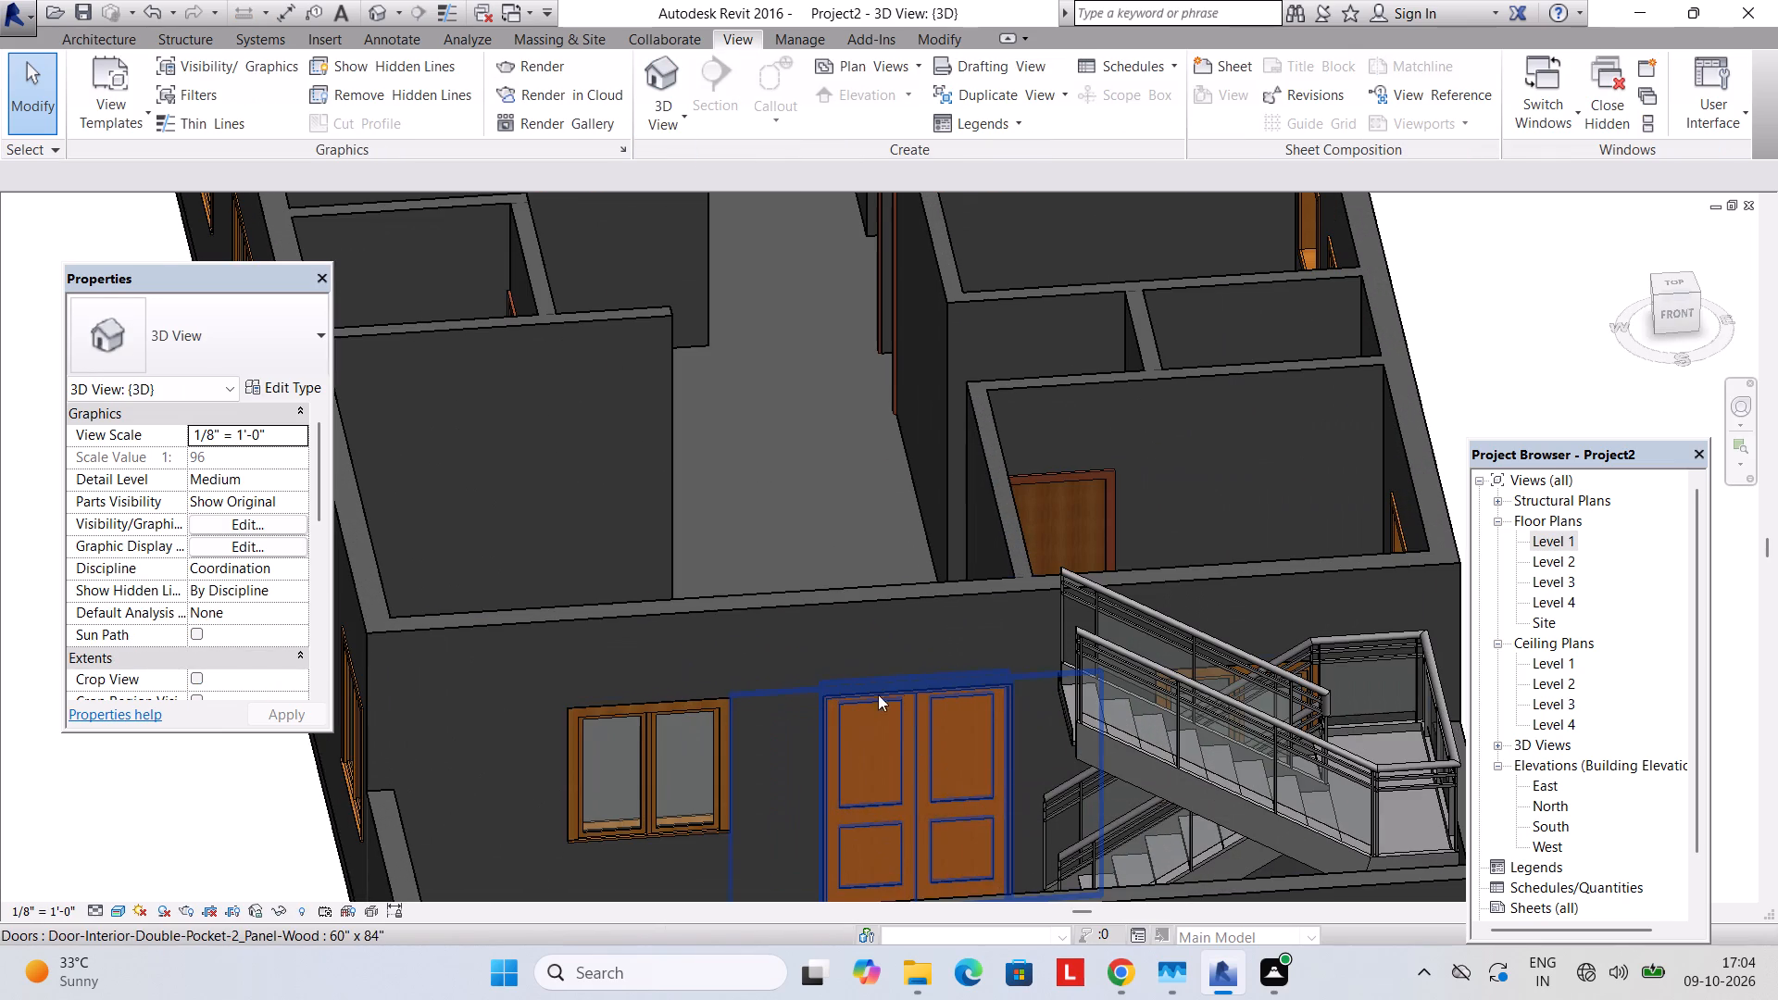
middle_click_drag(880, 734, 930, 805)
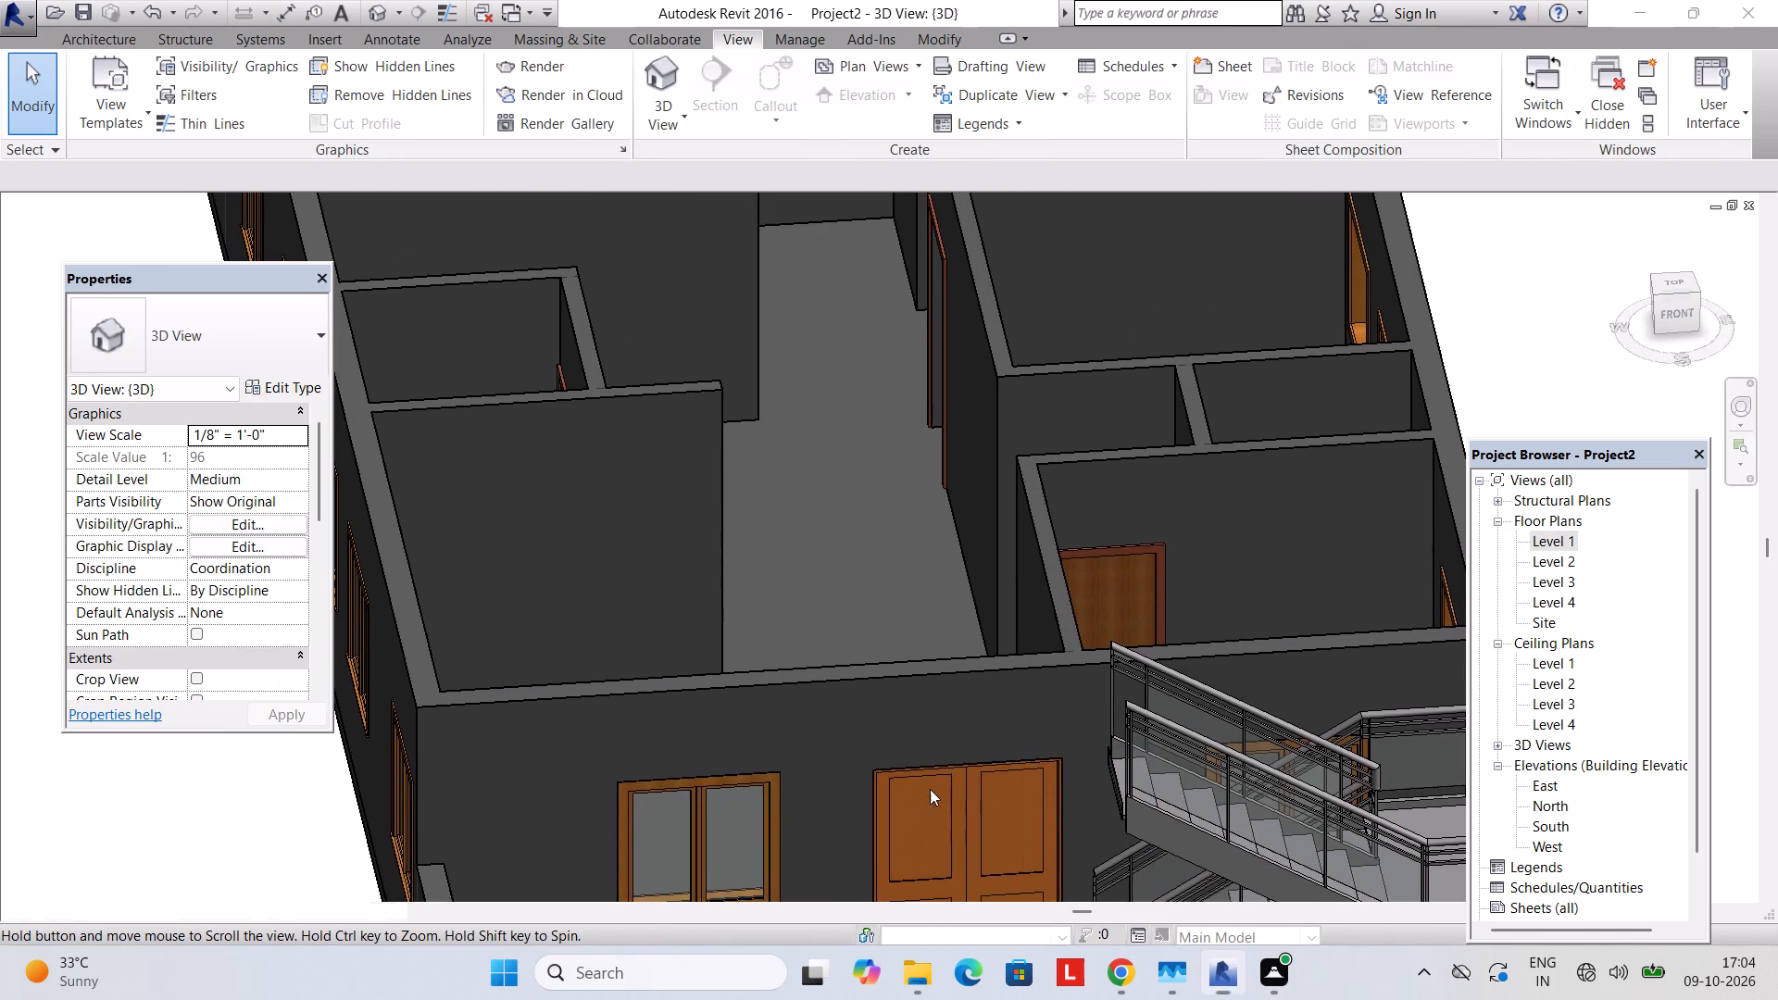
key("Escape")
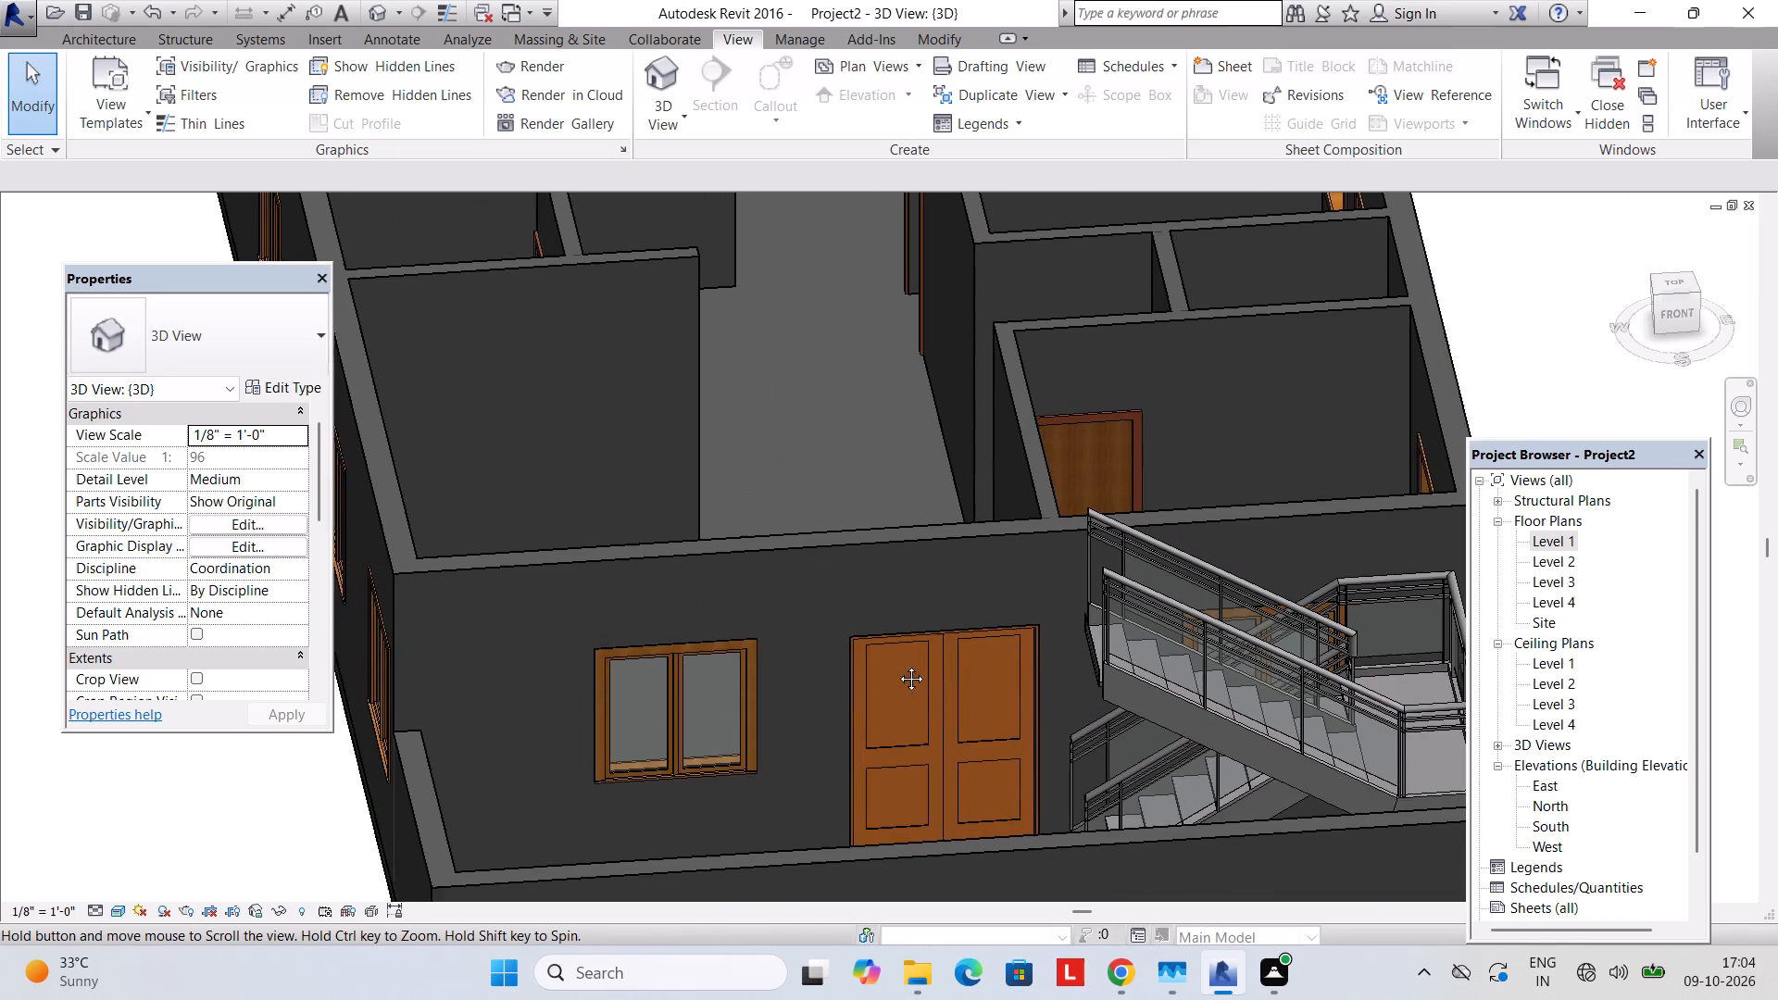
middle_click(913, 628, "shift")
middle_click_drag(911, 628, 1023, 727)
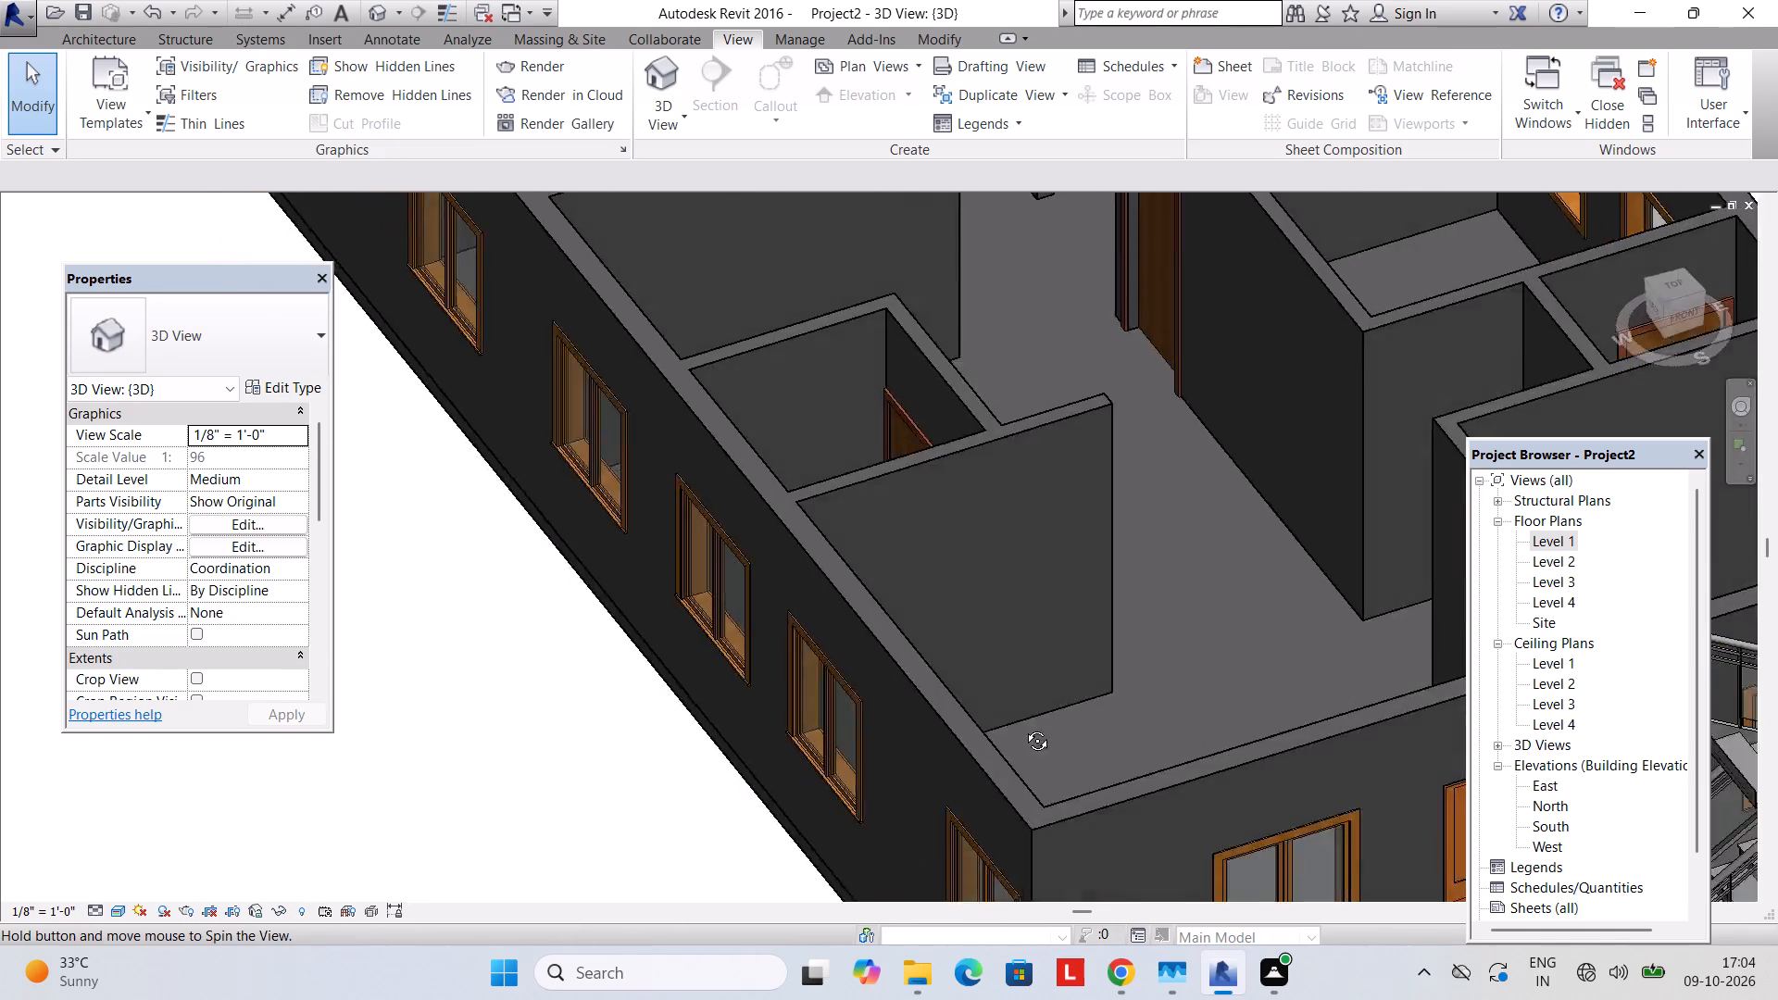
middle_click_drag(1023, 727, 1048, 742)
middle_click_drag(1061, 662, 595, 485)
middle_click_drag(1263, 528, 800, 414)
middle_click_drag(915, 514, 1111, 476, "shift")
middle_click_drag(1122, 380, 666, 799)
middle_click_drag(971, 495, 783, 724)
middle_click_drag(808, 704, 908, 625)
middle_click_drag(957, 470, 802, 935)
middle_click_drag(947, 690, 903, 830)
middle_click_drag(923, 744, 856, 867)
middle_click_drag(856, 864, 815, 919)
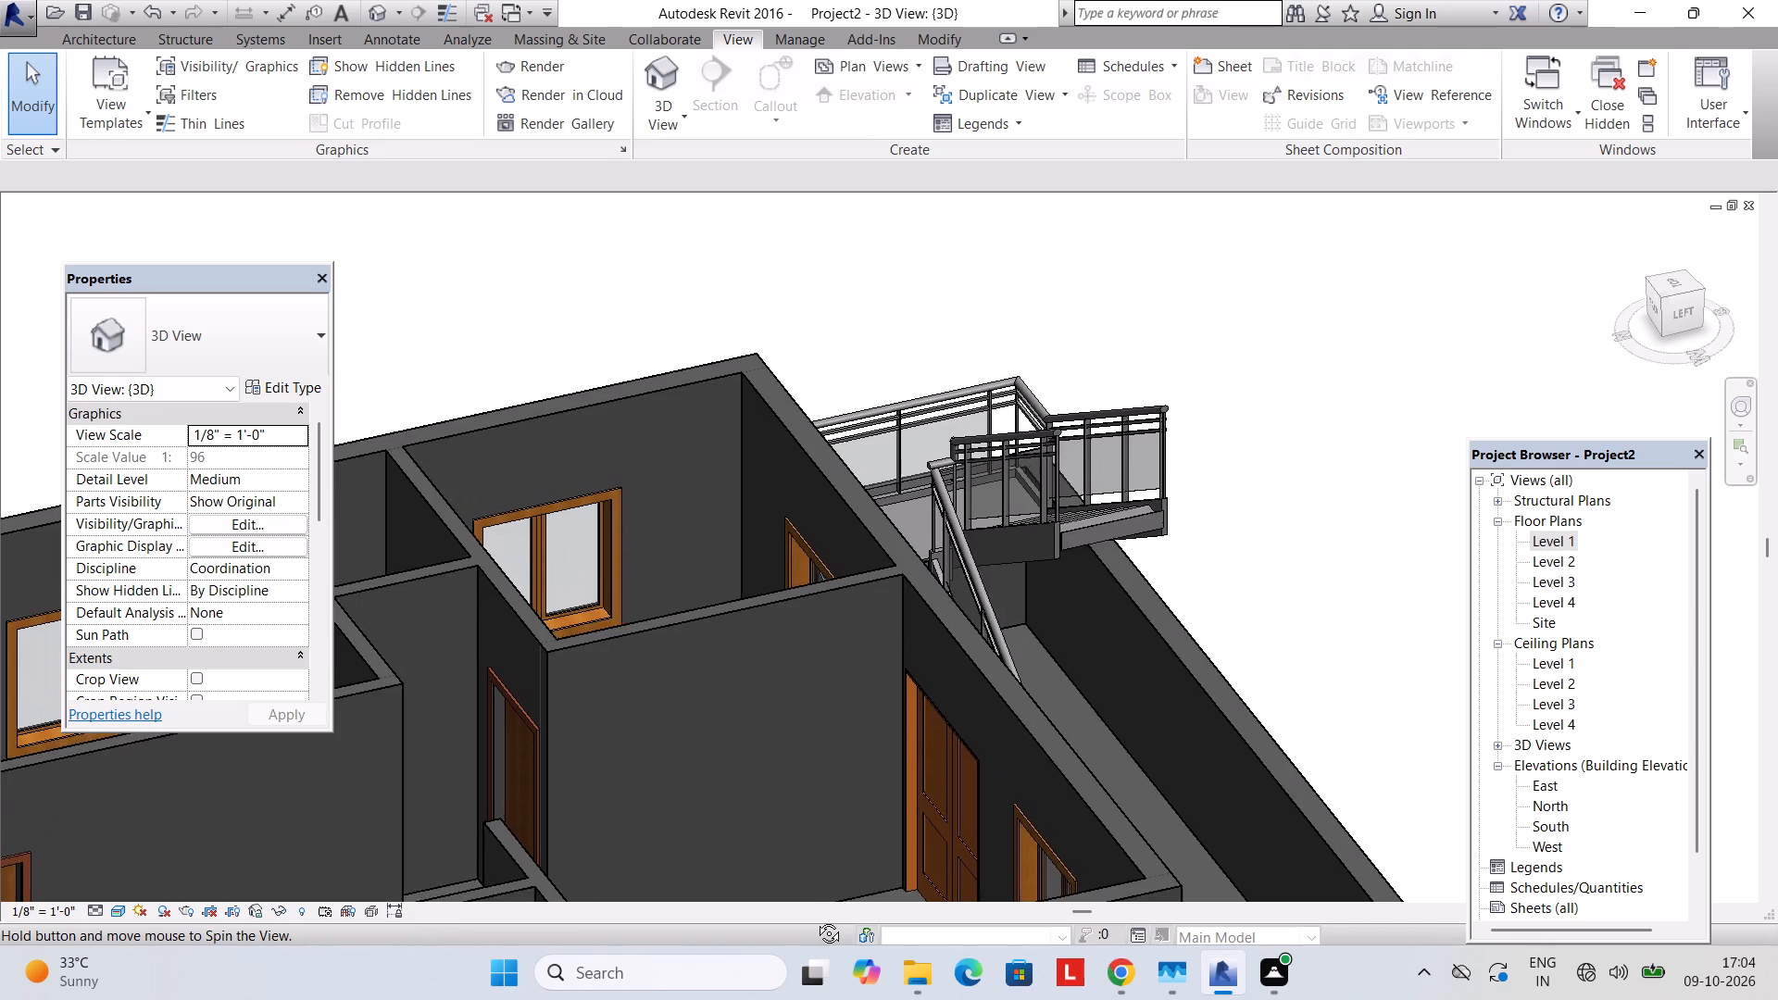
middle_click_drag(815, 919, 898, 827)
scroll(768, 607, "up", 2)
left_click(760, 552)
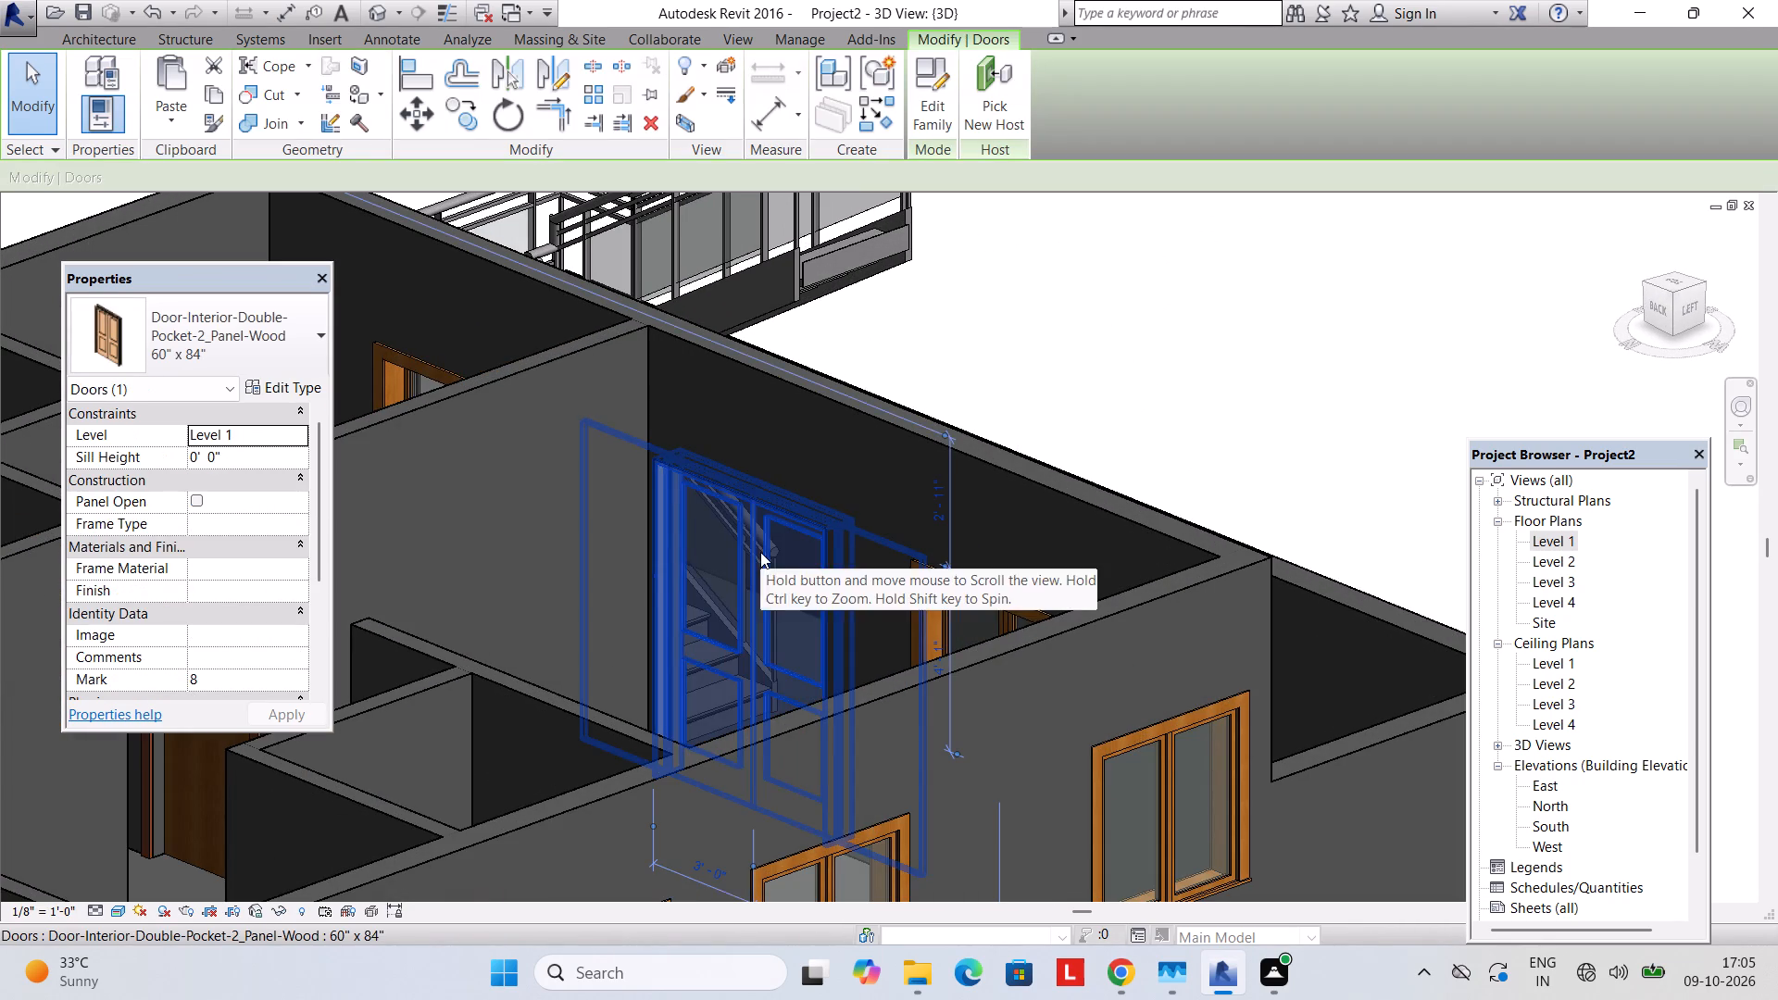
left_click(298, 344)
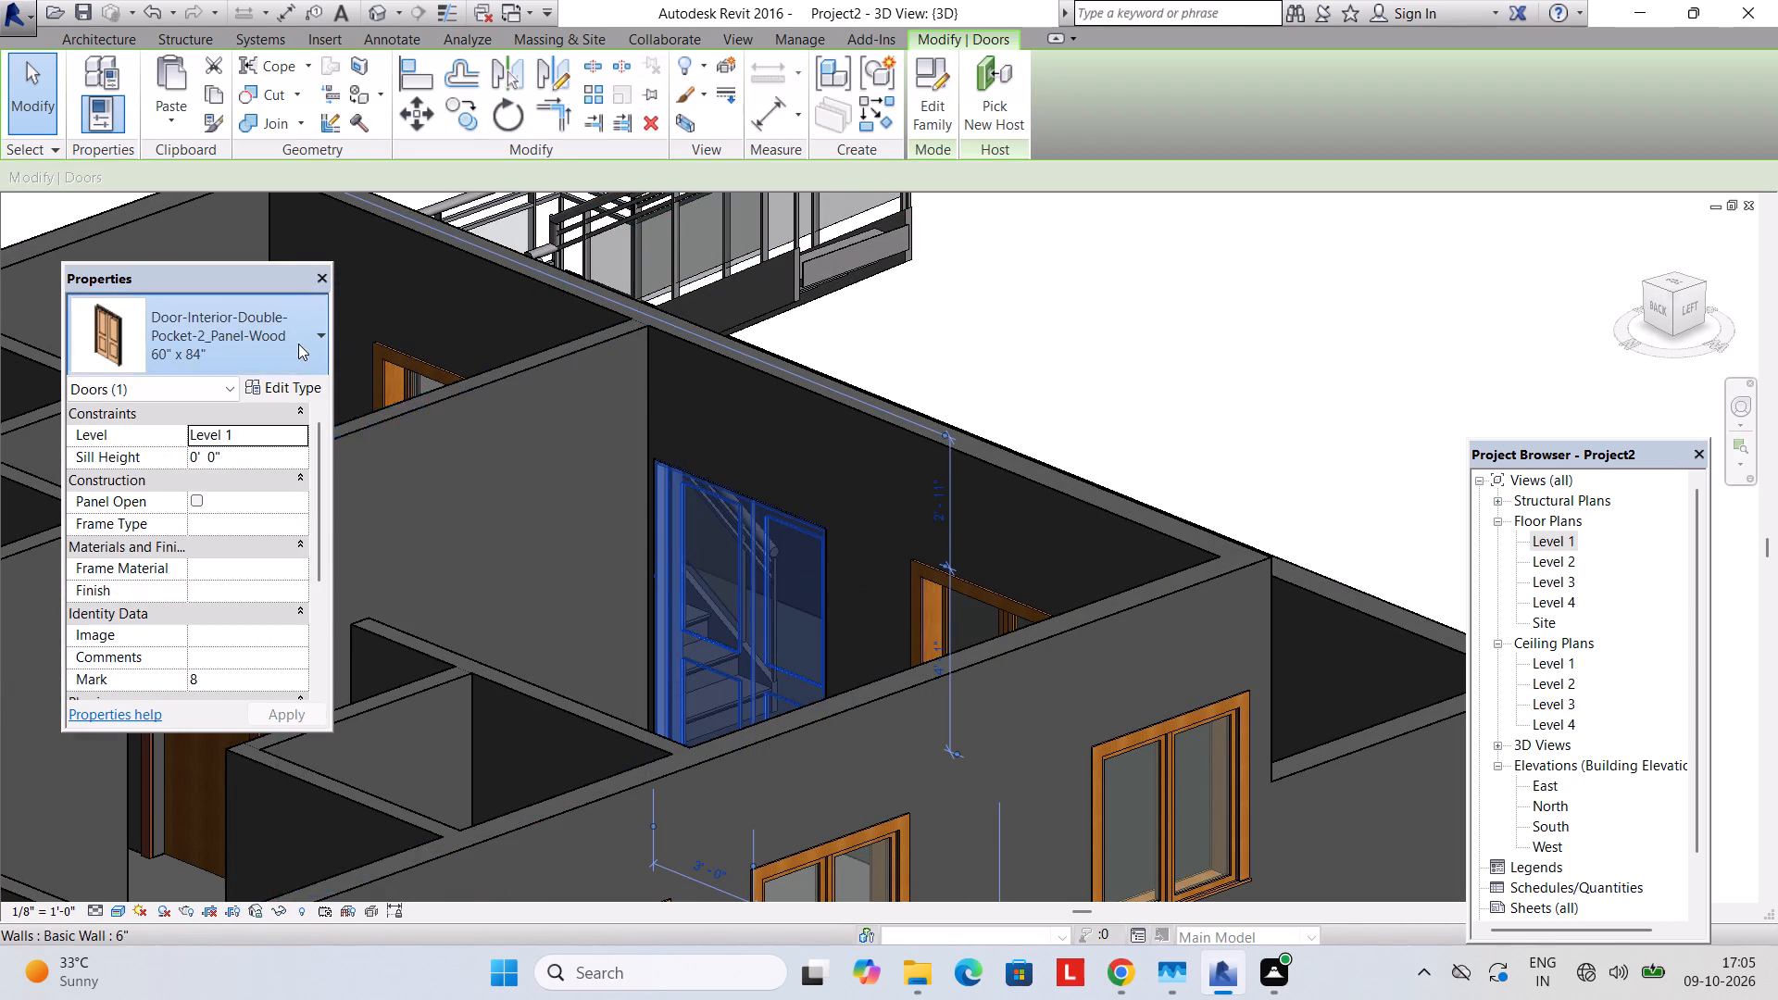
key("Escape")
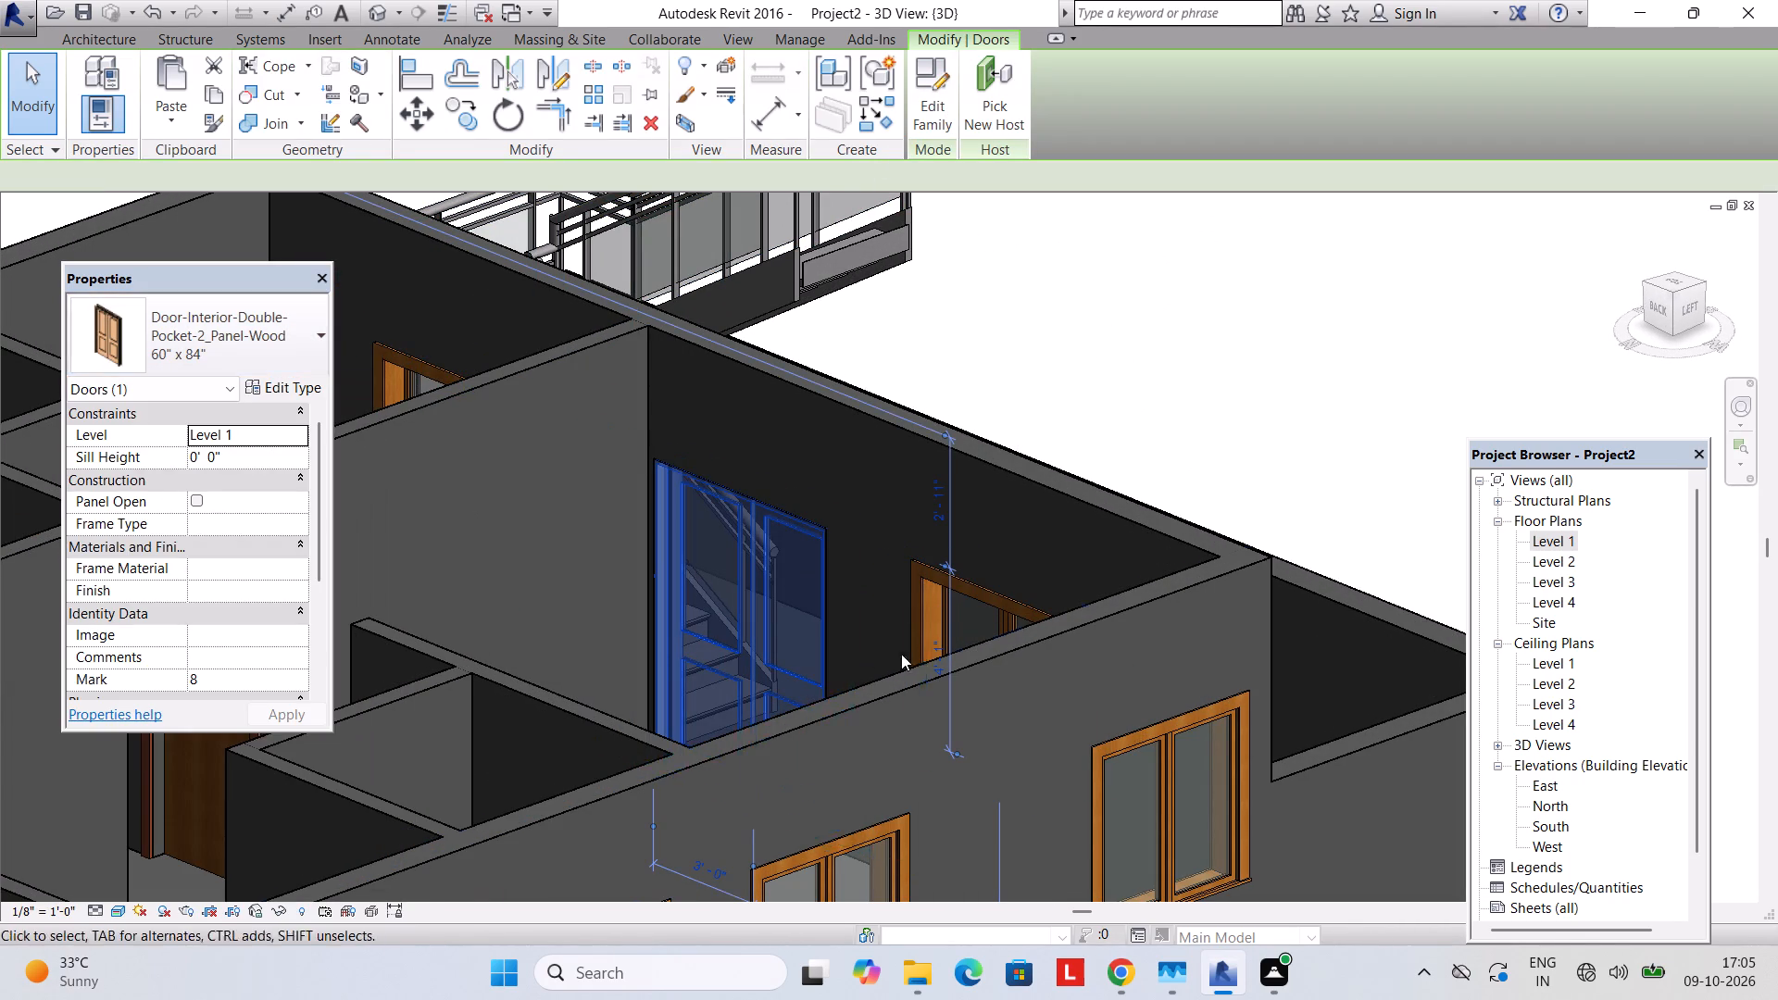
key("Escape")
middle_click_drag(983, 636, 846, 702, "shift")
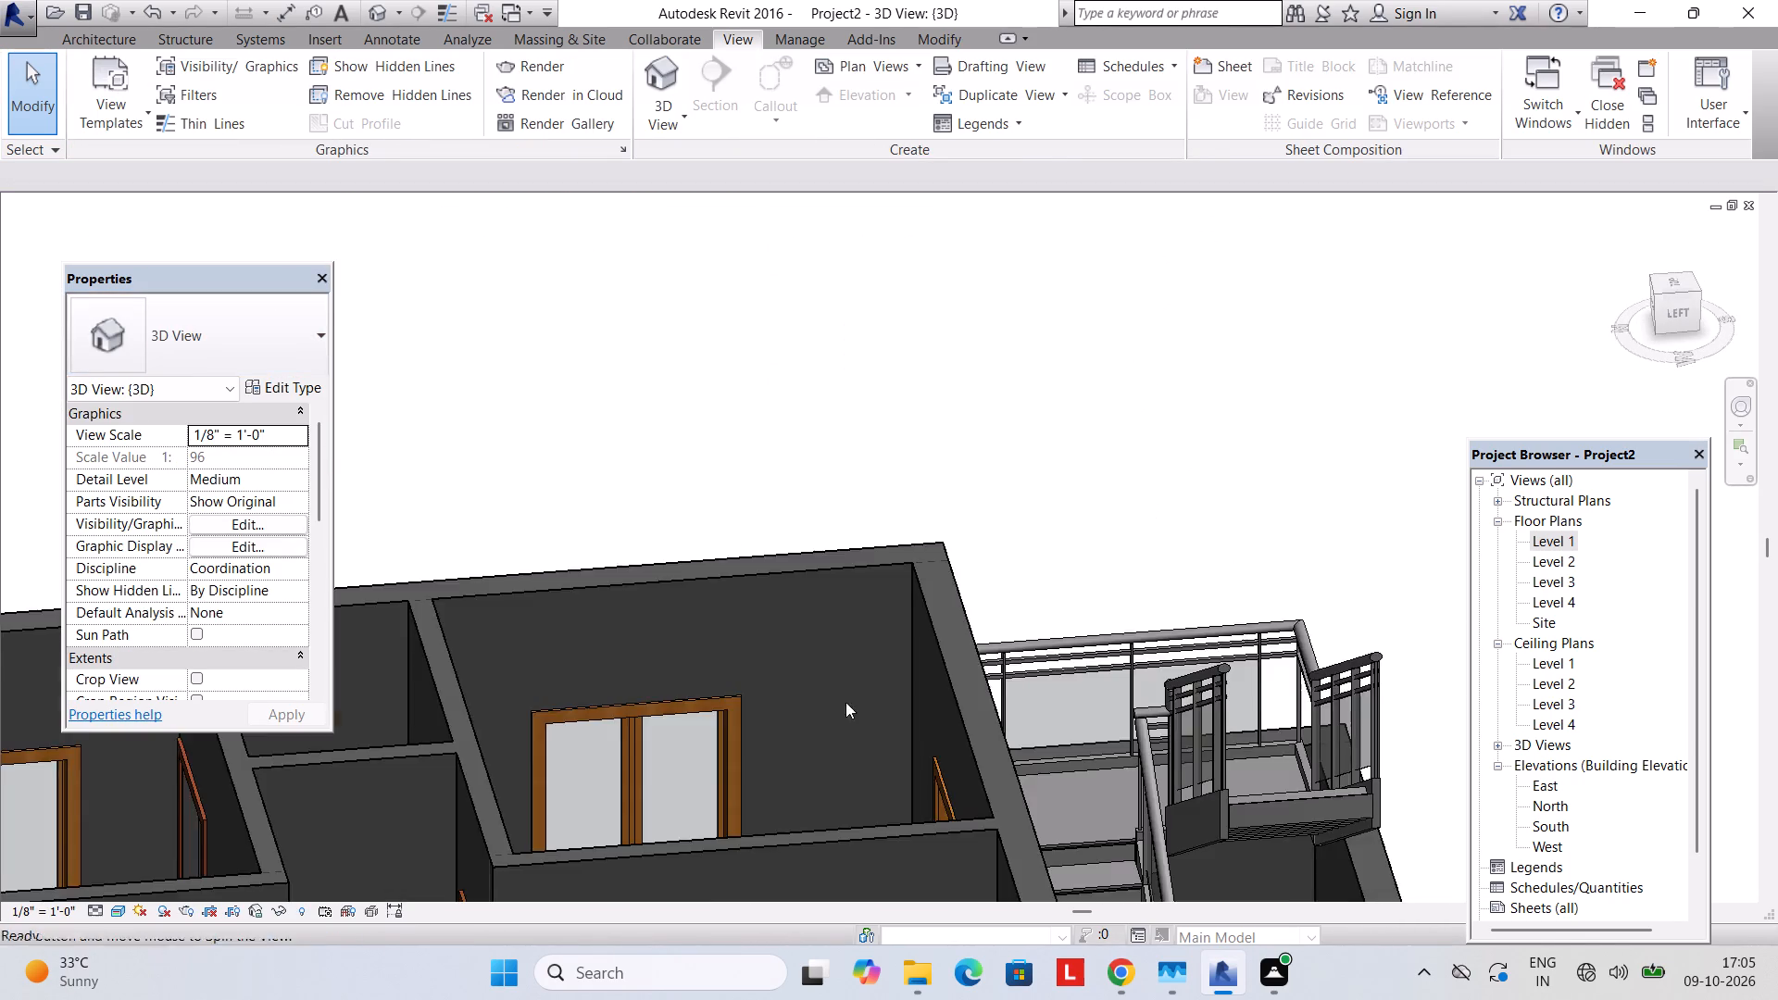
scroll(850, 687, "down", 9)
middle_click_drag(937, 747, 693, 731)
Return to the Level 1 floor plan and examine the entrance door and the overall room layout.
double_click(1525, 541)
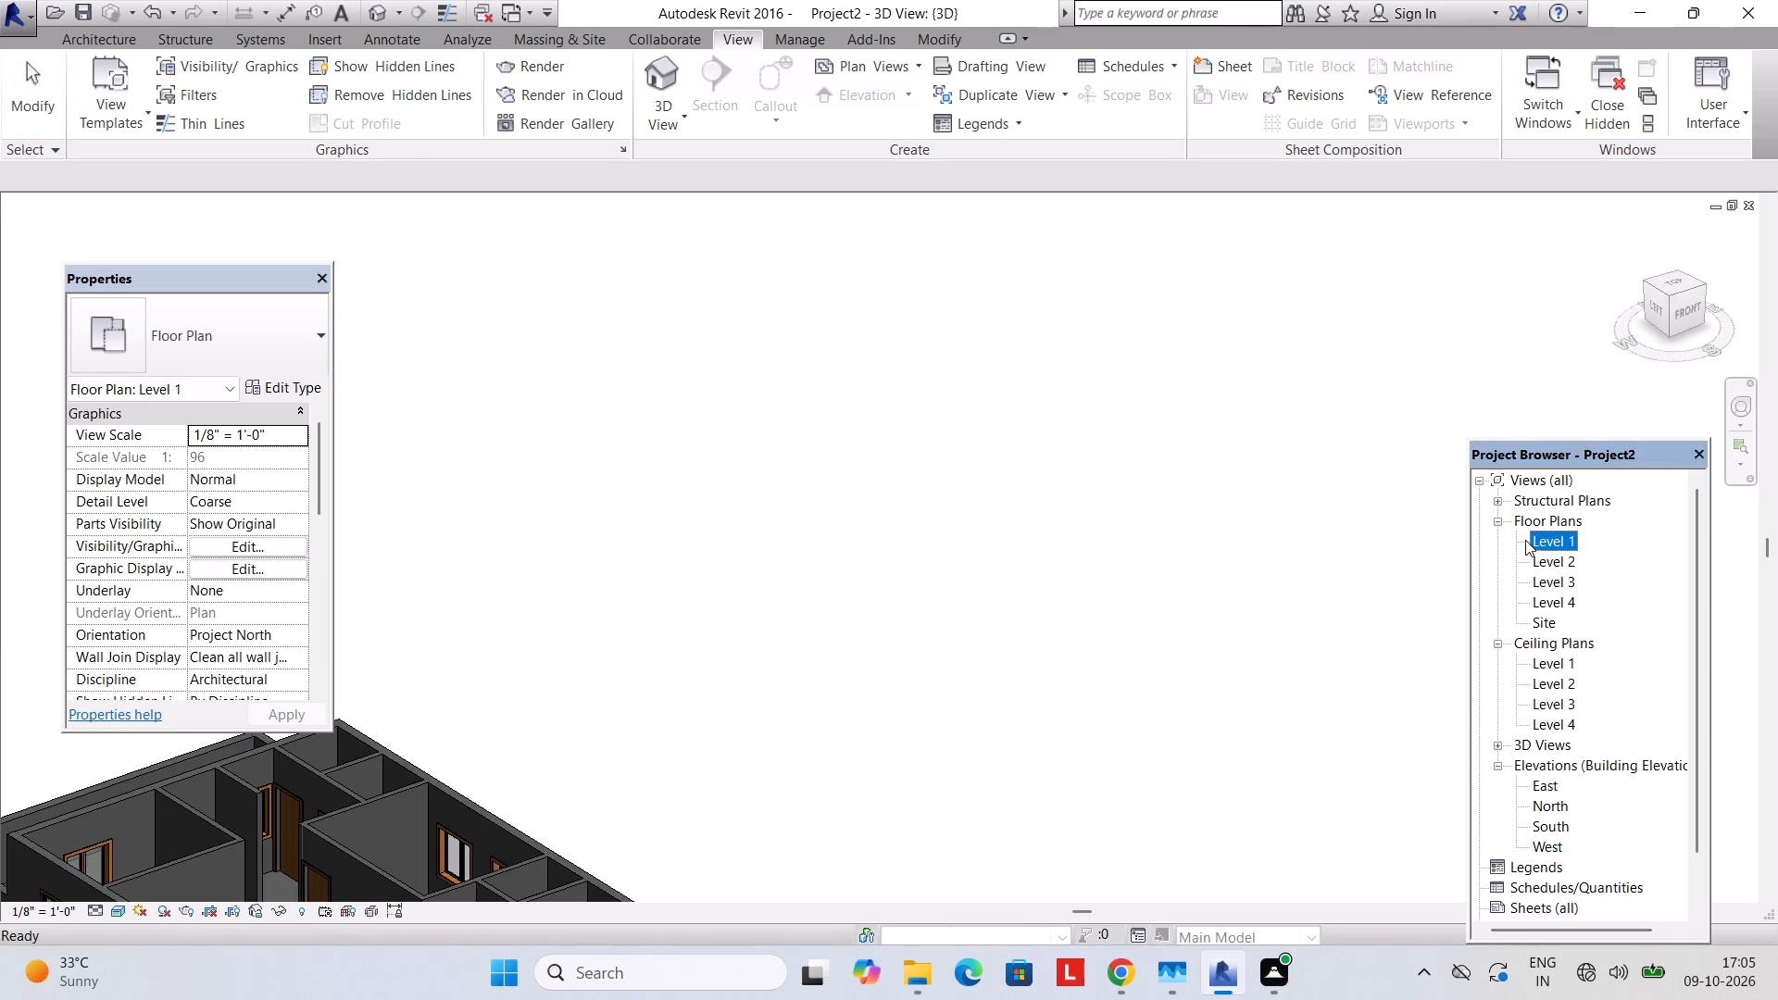
double_click(1571, 537)
scroll(562, 614, "up", 1)
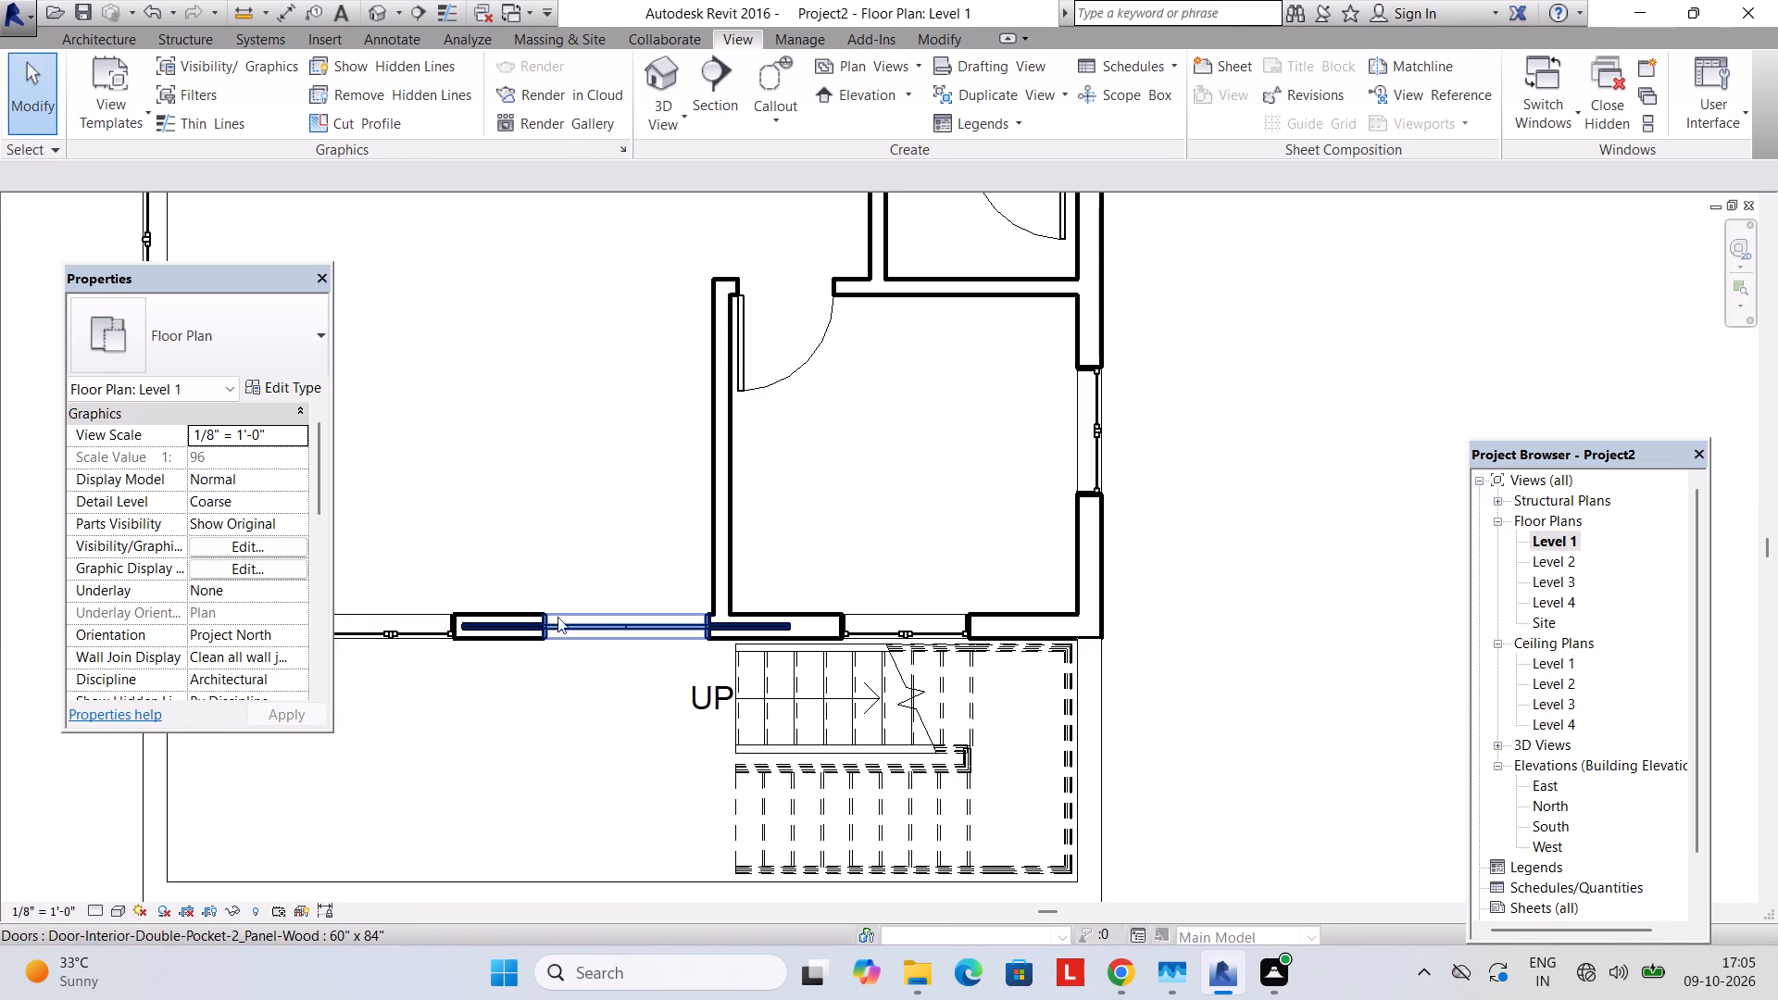
scroll(596, 650, "down", 3)
middle_click_drag(595, 655, 662, 661)
scroll(658, 644, "up", 6)
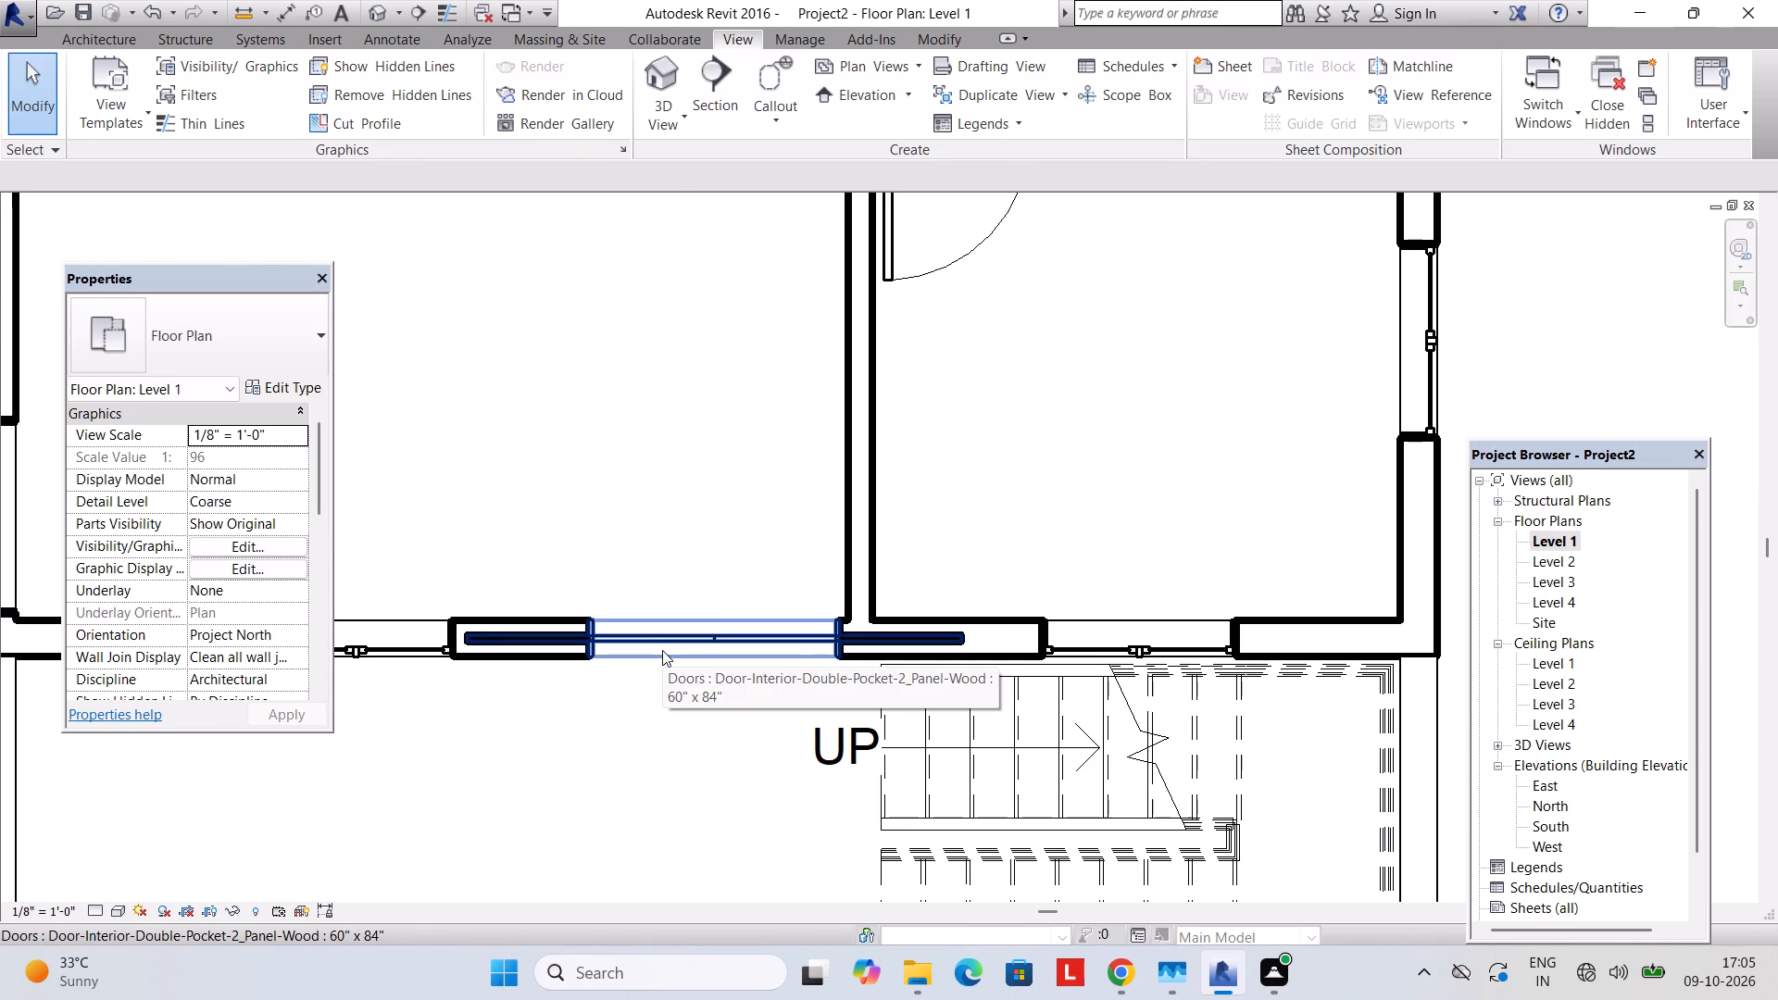
scroll(662, 650, "down", 8)
middle_click_drag(662, 660, 665, 682)
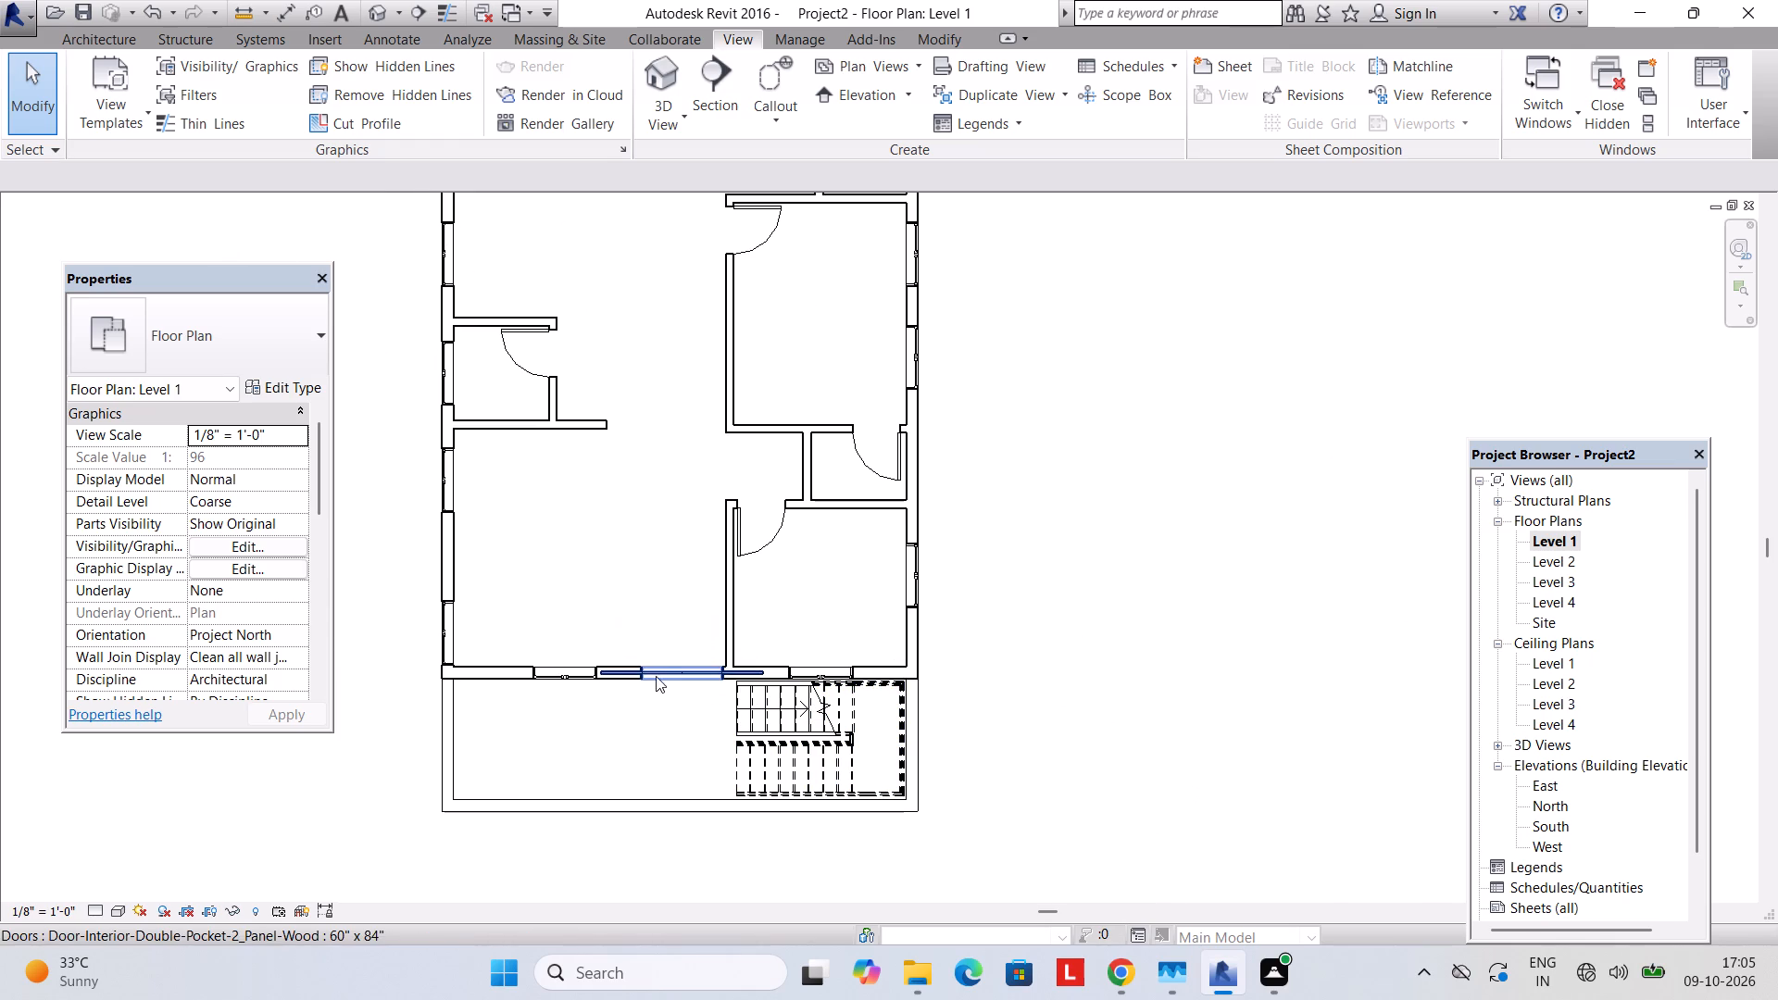
scroll(641, 750, "up", 2)
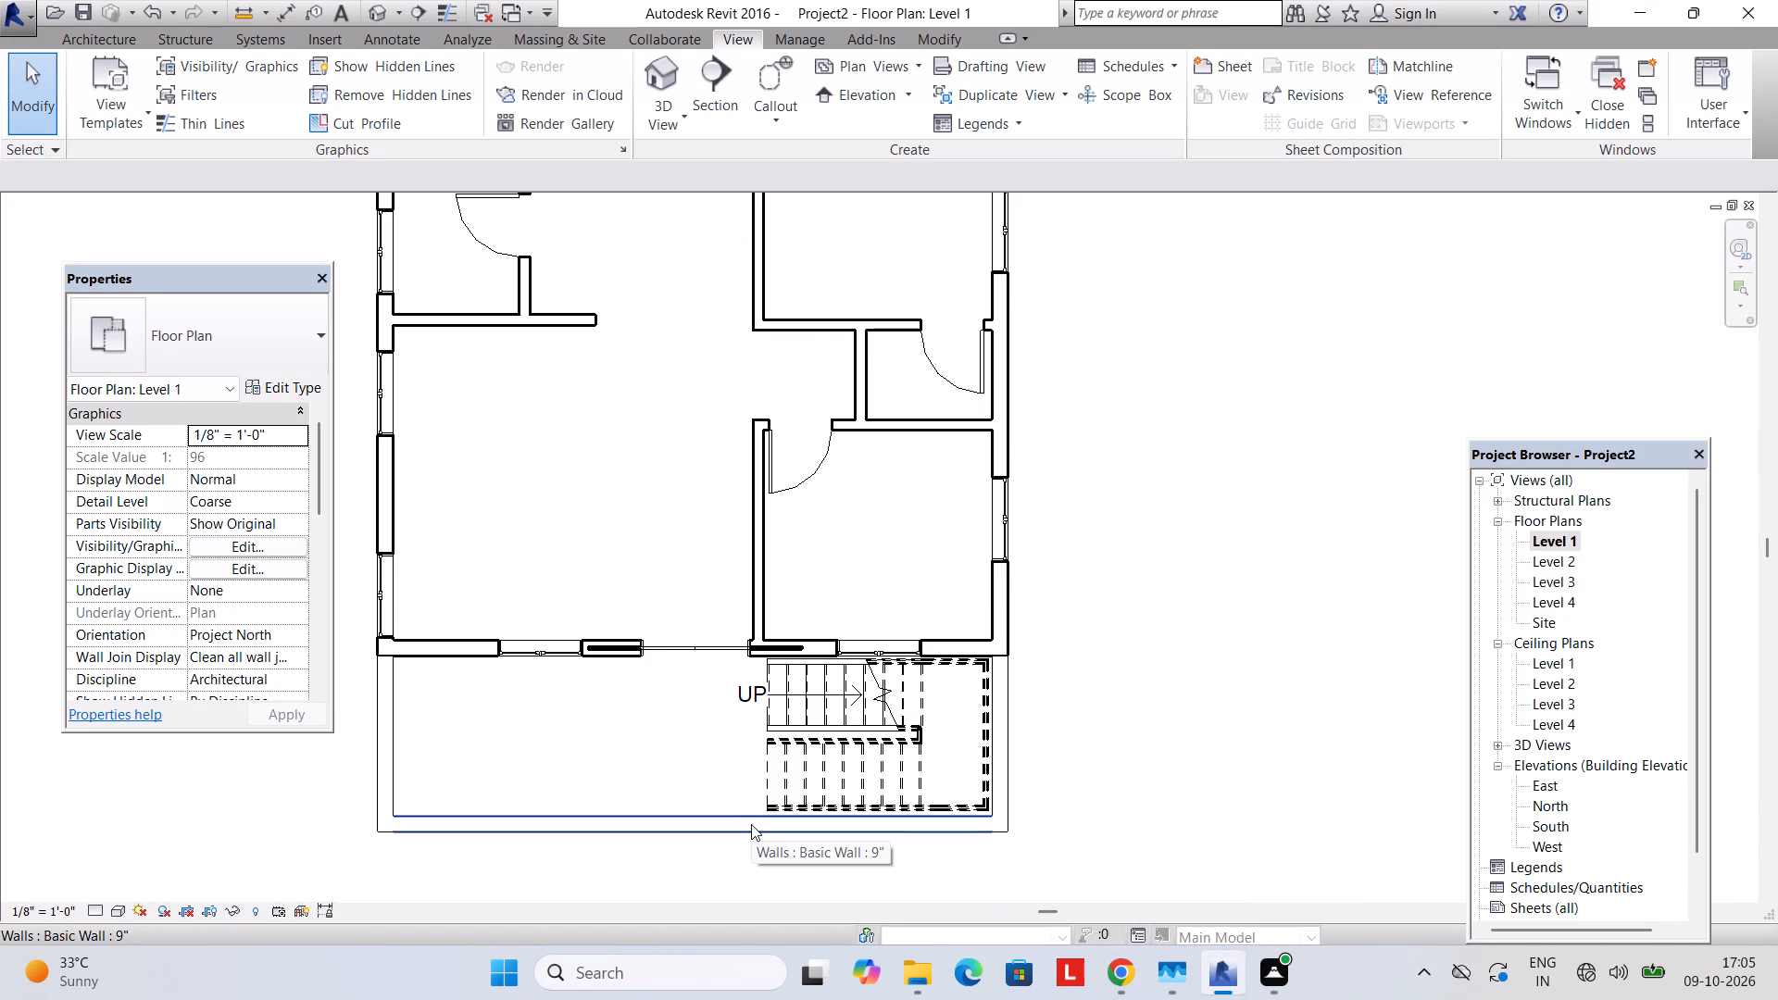
scroll(658, 507, "down", 1)
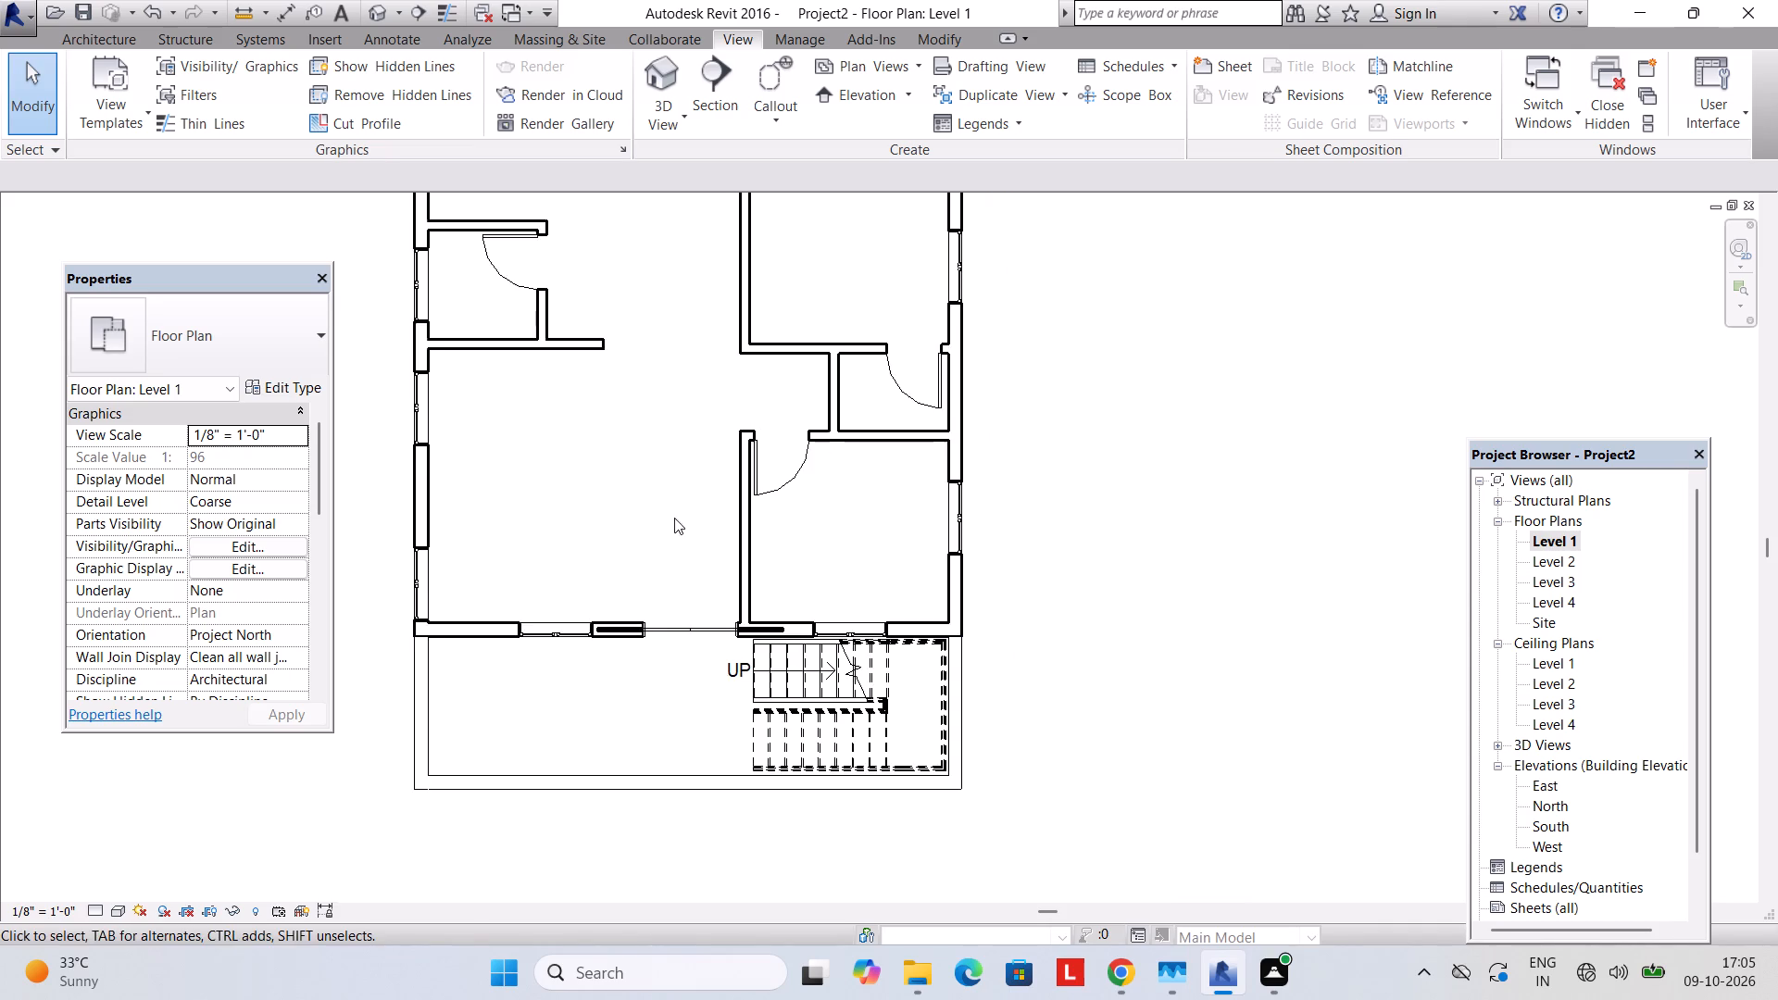
middle_click_drag(662, 511, 852, 666)
scroll(788, 612, "down", 6)
middle_click_drag(847, 637, 829, 661)
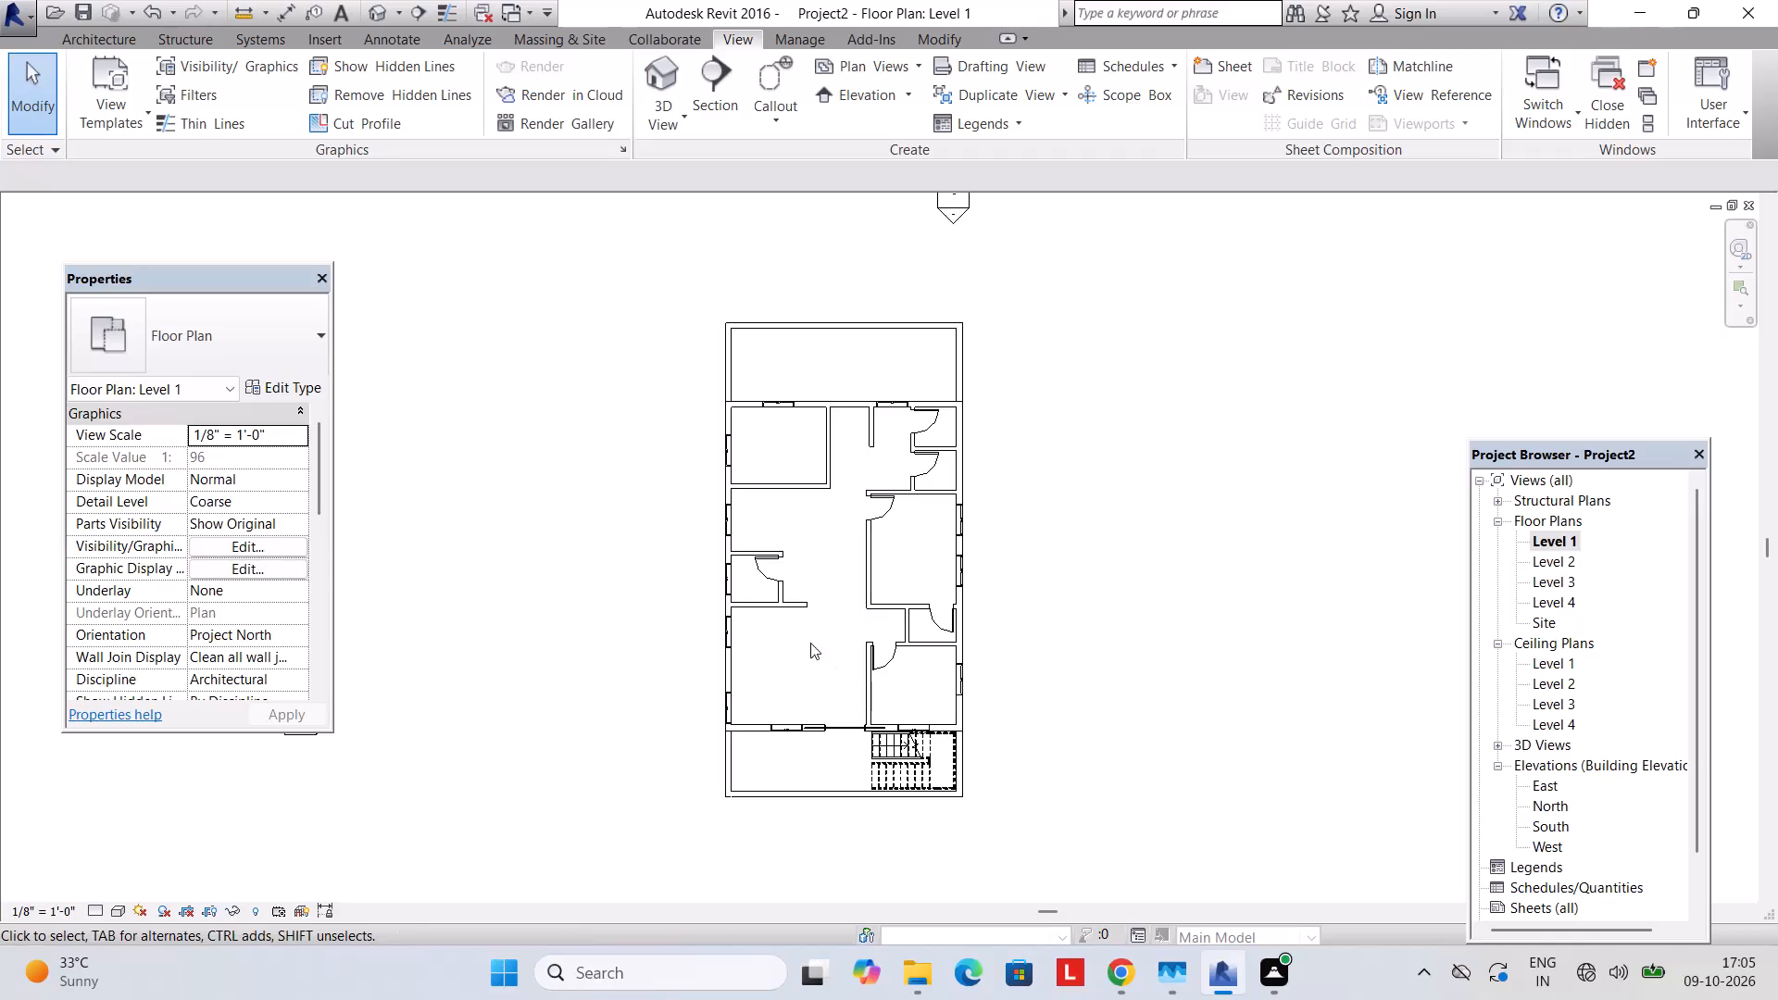
scroll(794, 633, "up", 3)
middle_click_drag(776, 591, 788, 634)
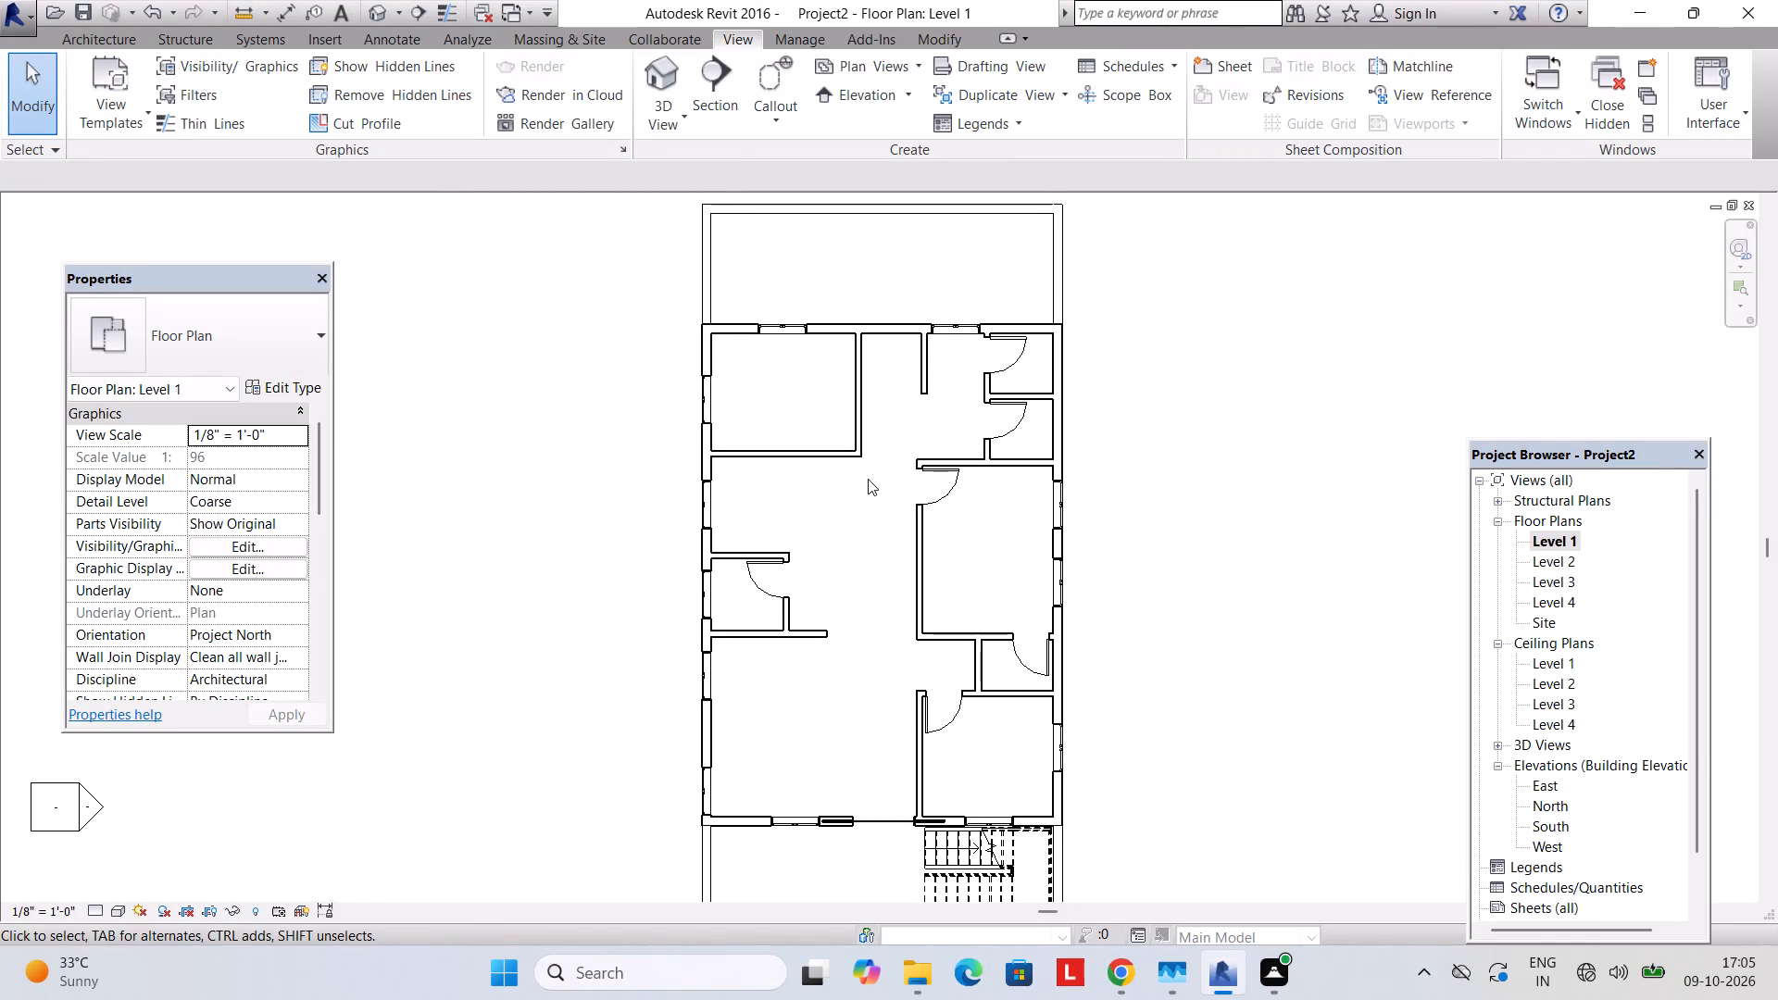
middle_click_drag(868, 485, 1037, 454)
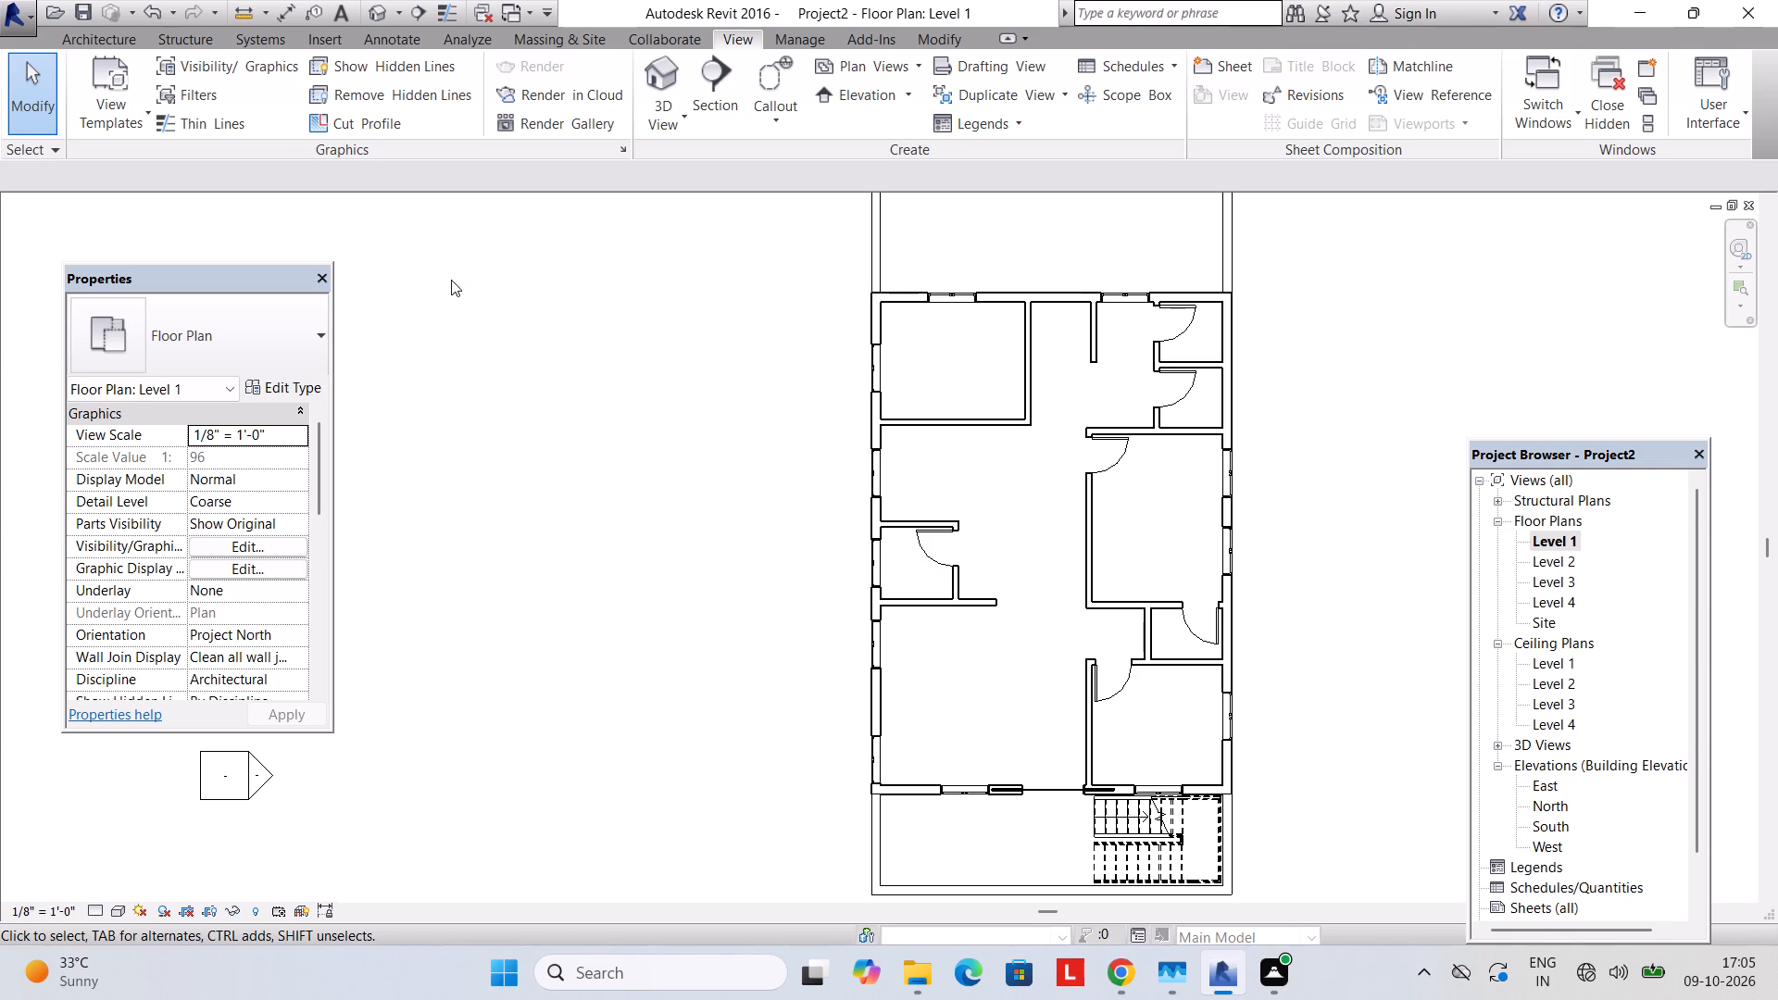
scroll(892, 726, "up", 5)
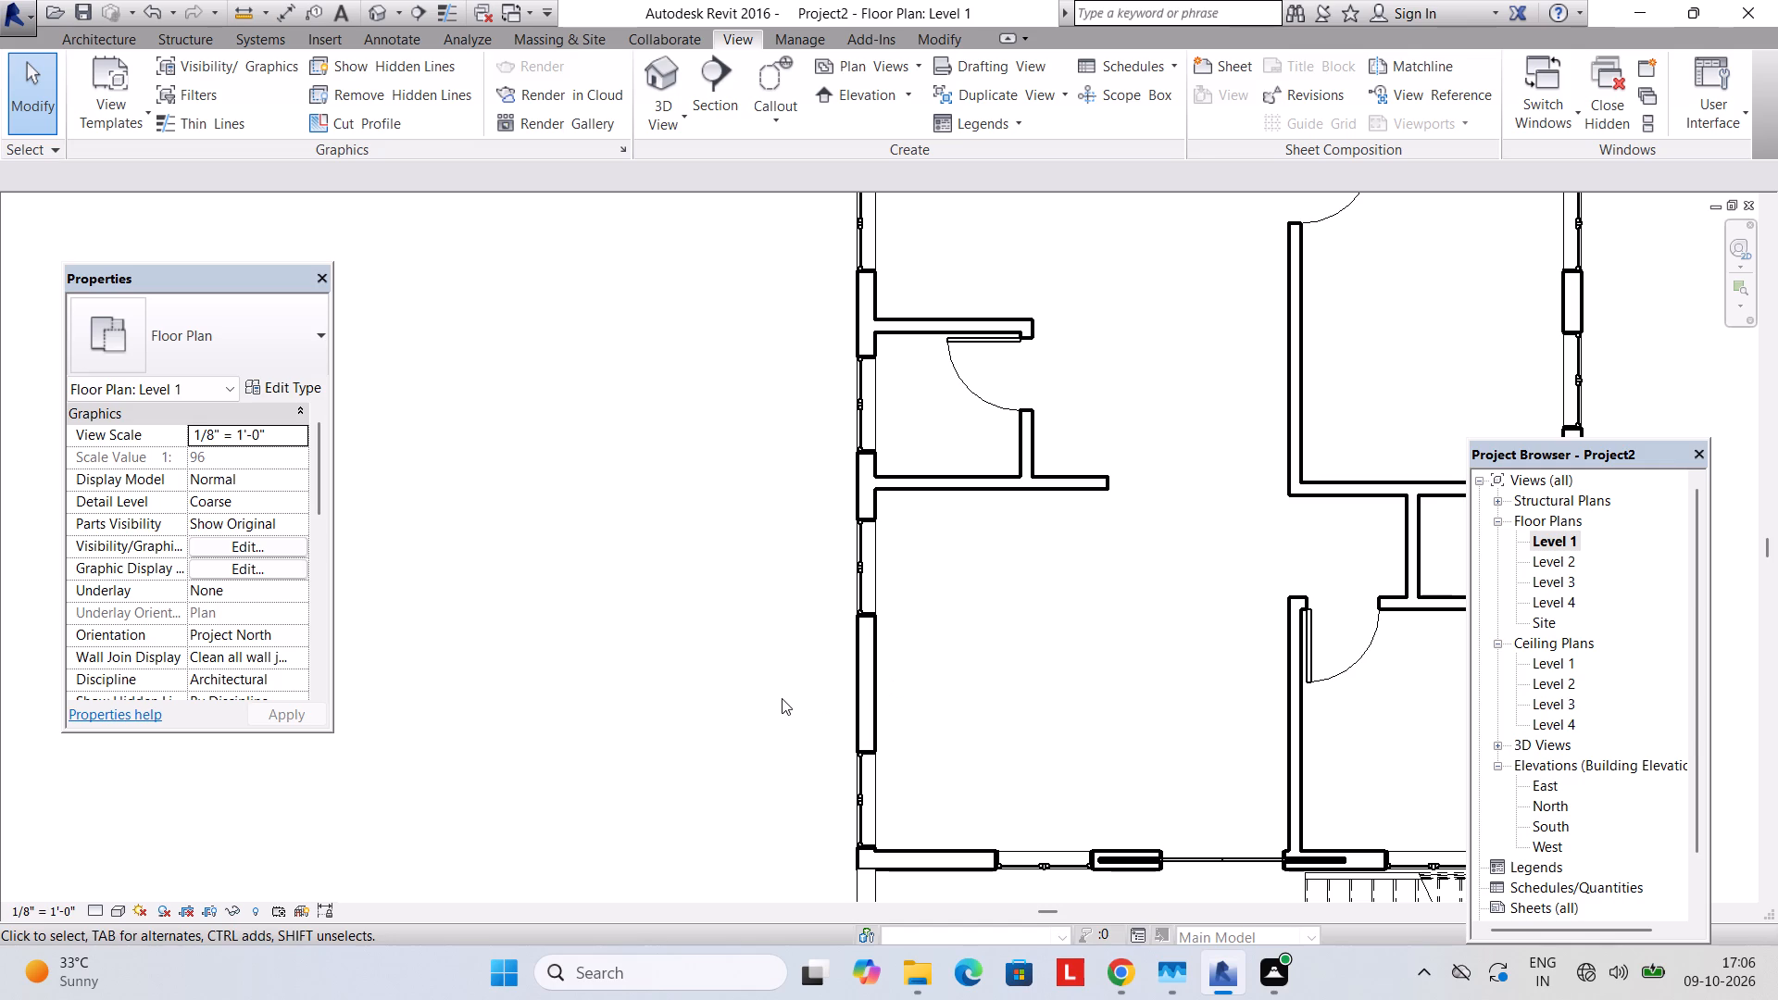
scroll(1083, 715, "down", 3)
middle_click_drag(1086, 713, 837, 689)
scroll(883, 688, "up", 2)
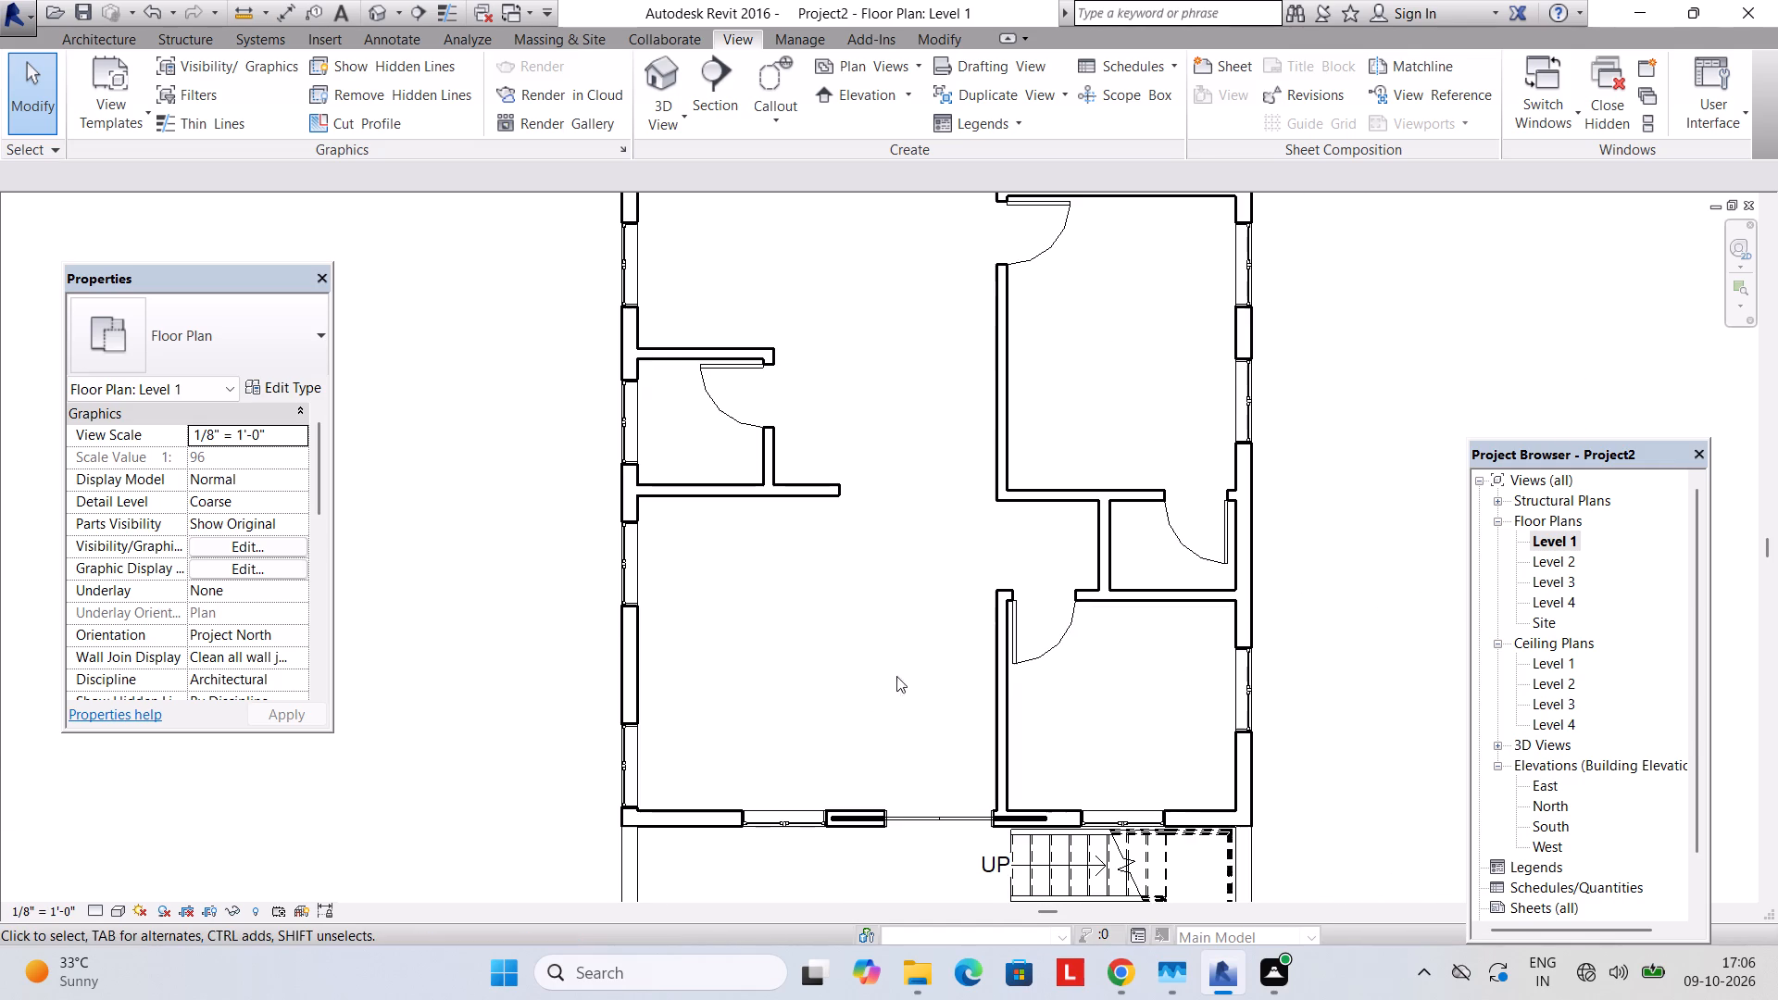
scroll(961, 588, "down", 2)
middle_click_drag(970, 589, 976, 655)
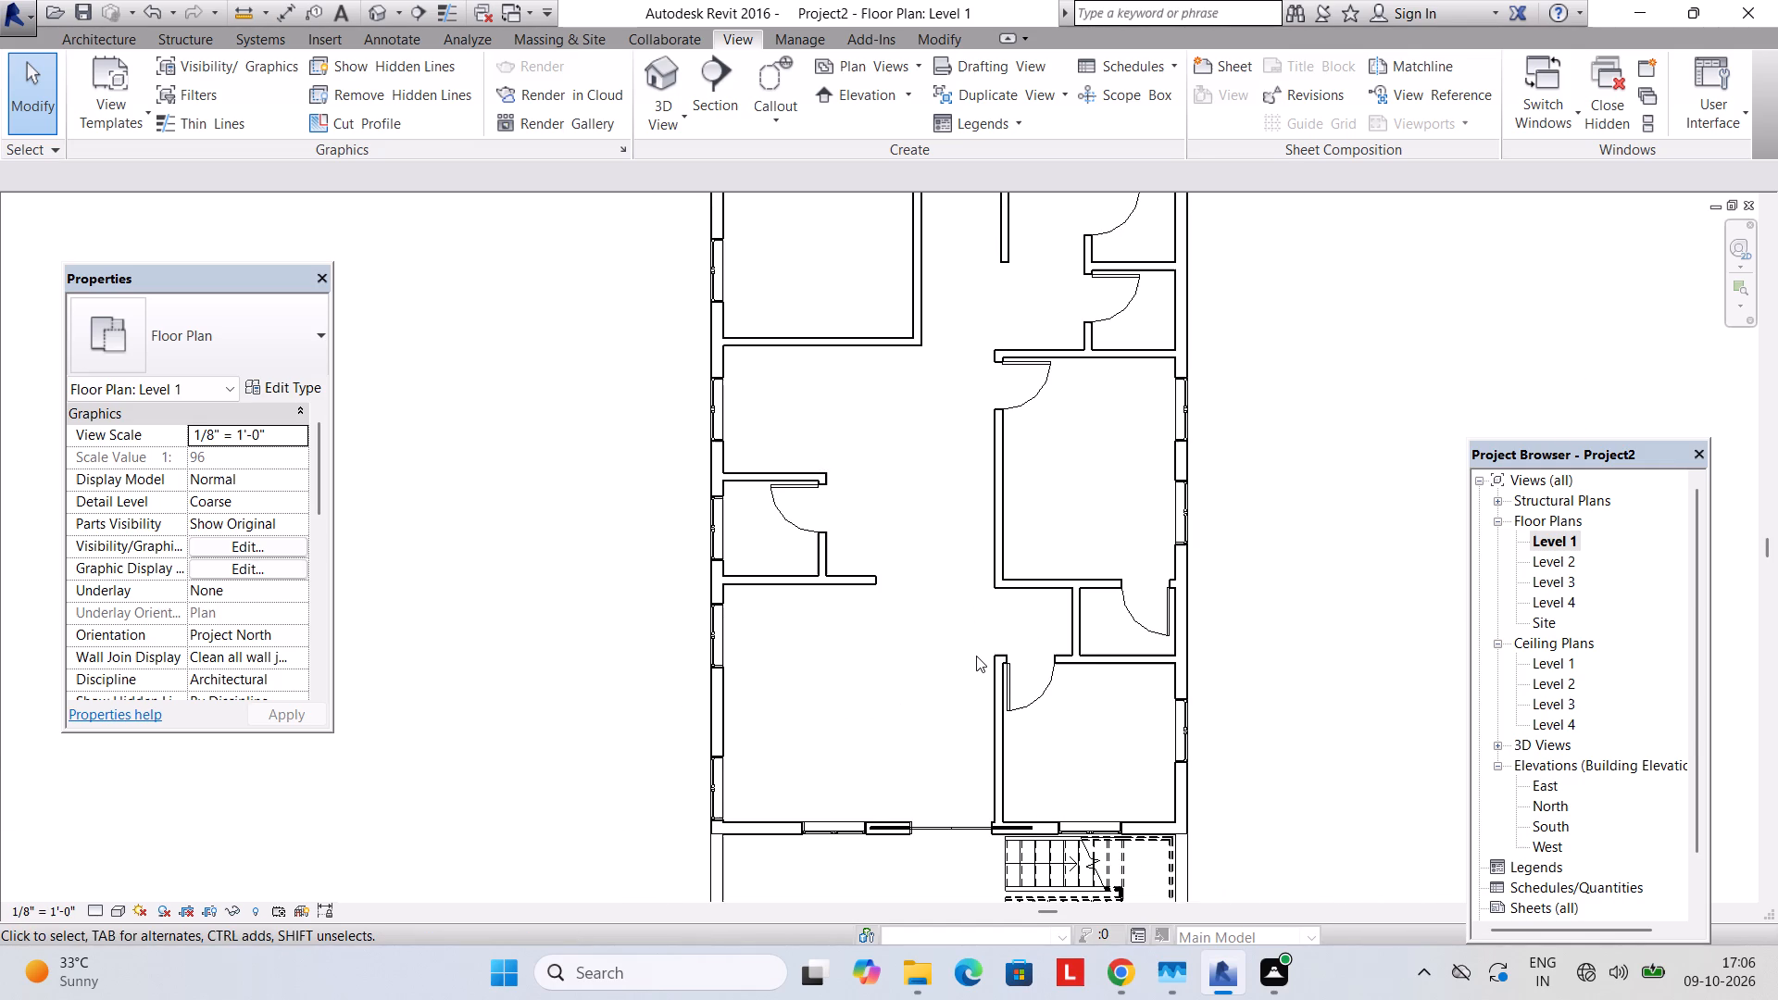
Load the Bed-Shaker family from the Beds folder of the US Imperial furniture library for component placement.
left_click(119, 42)
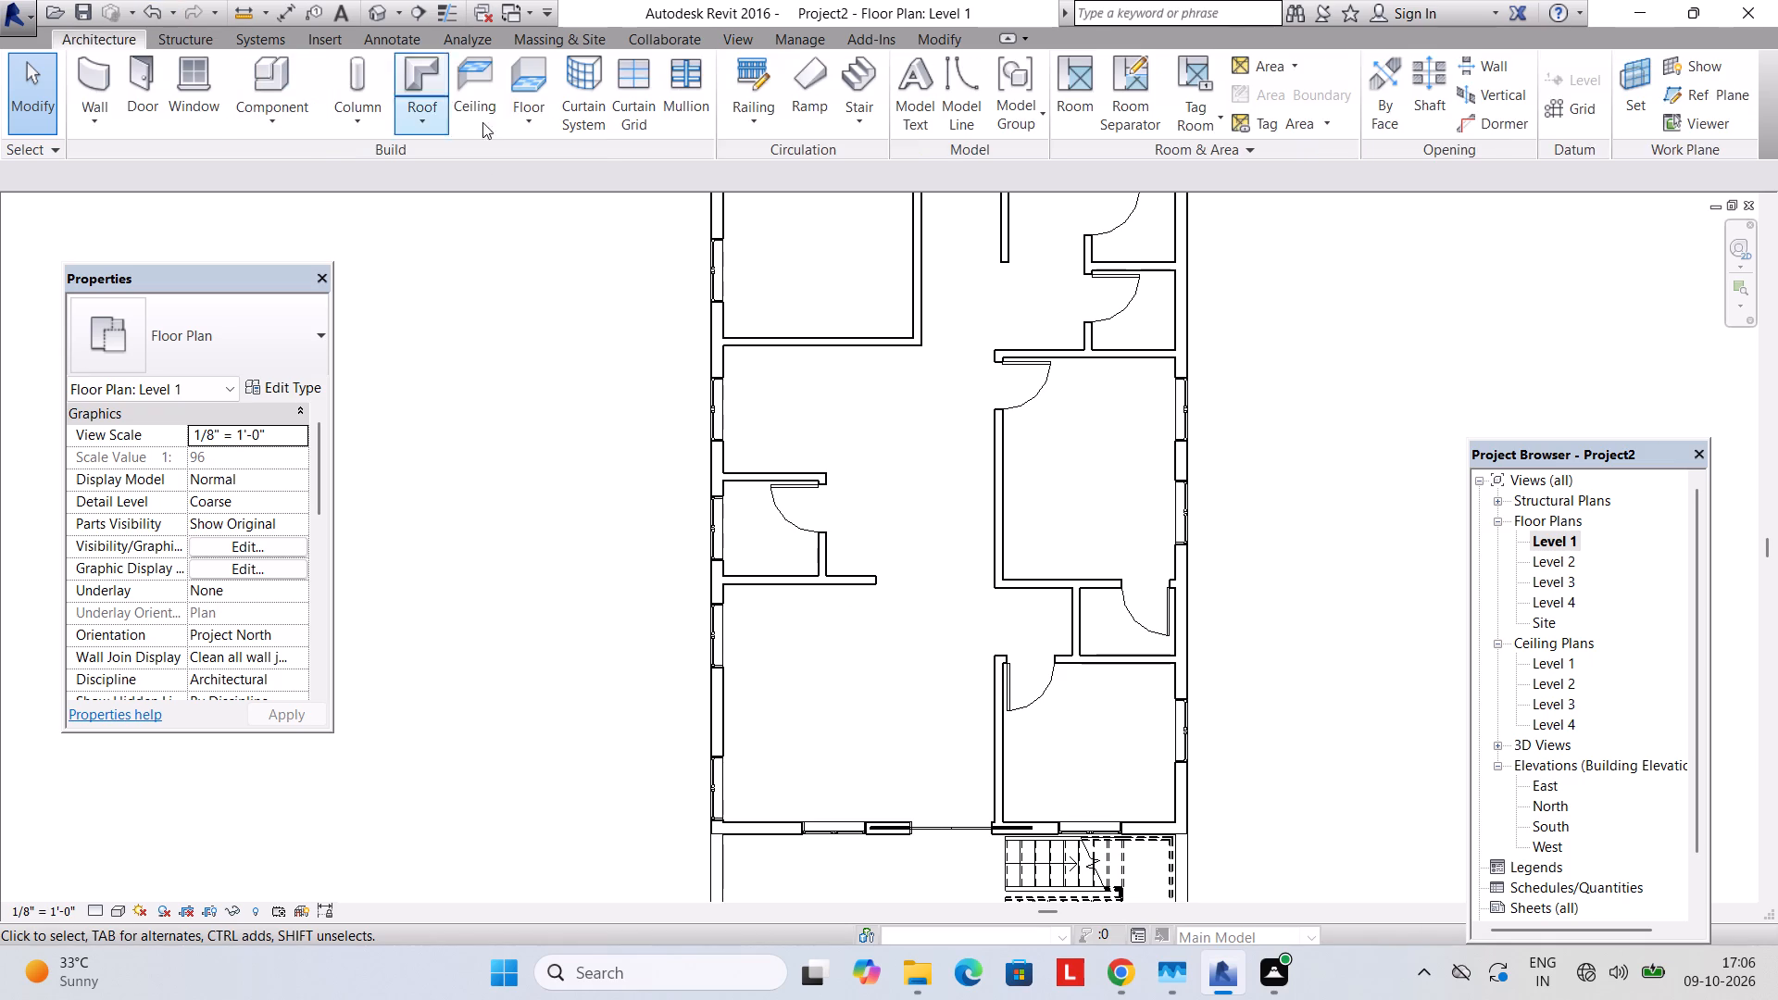
left_click(266, 124)
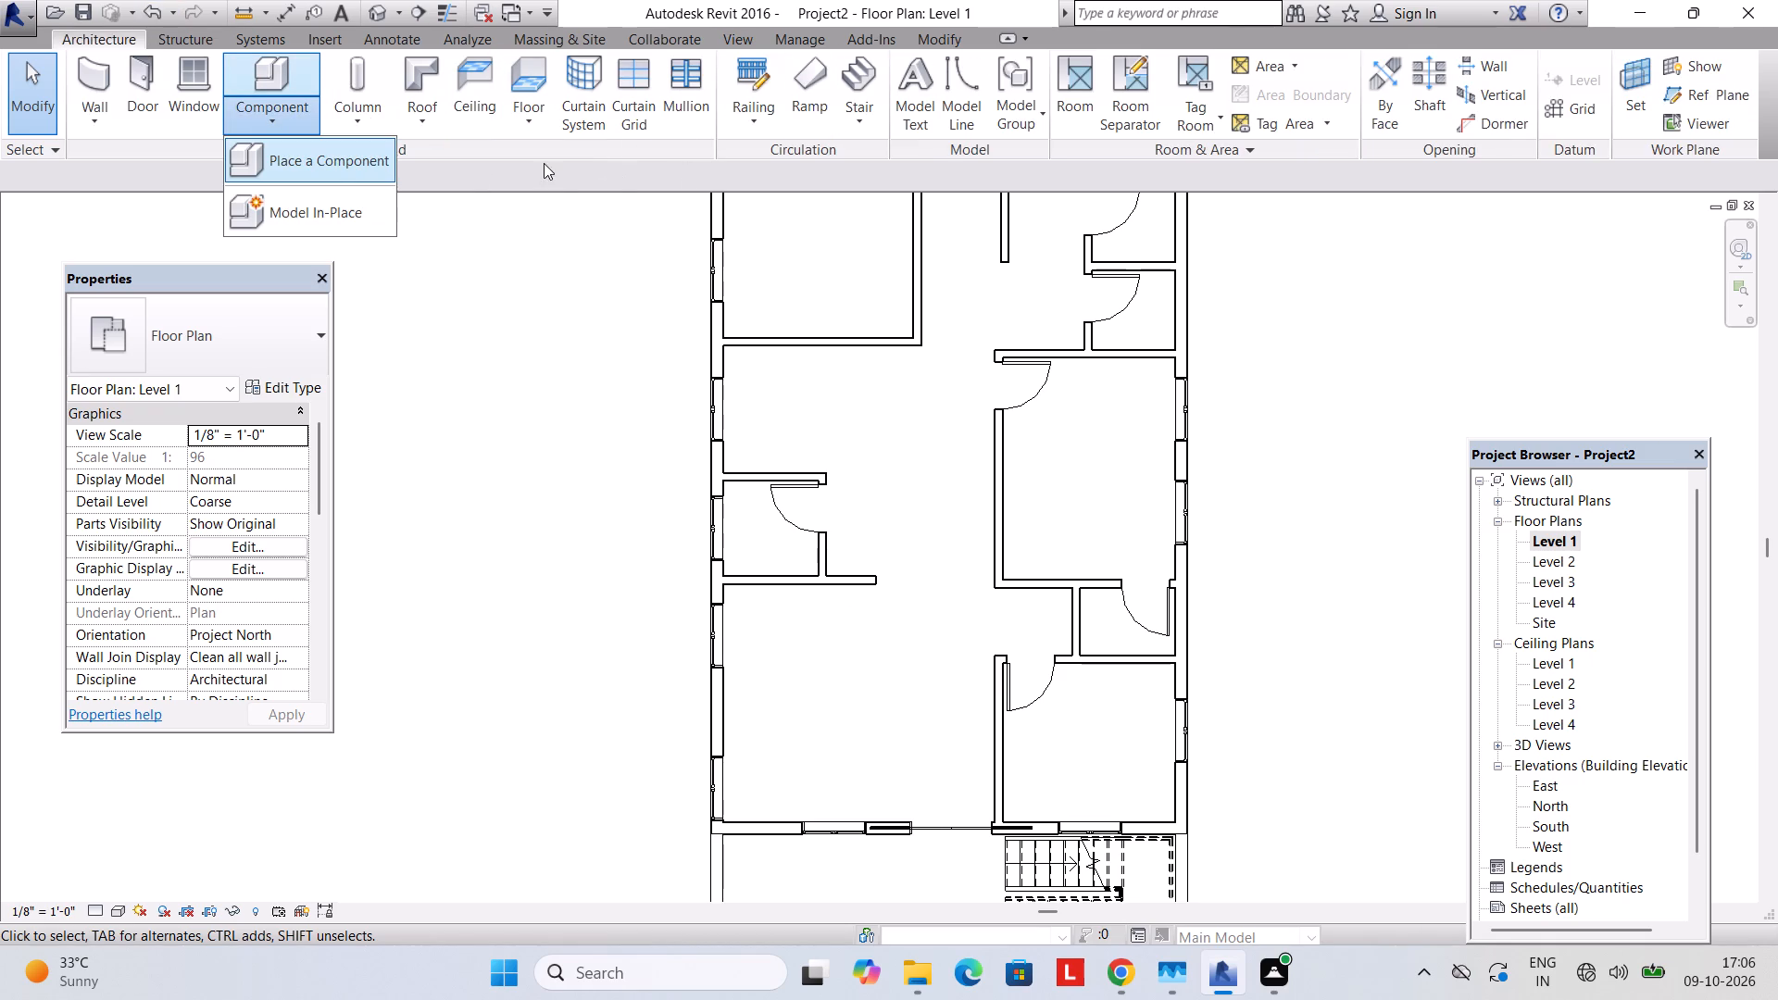
left_click(322, 169)
left_click(926, 105)
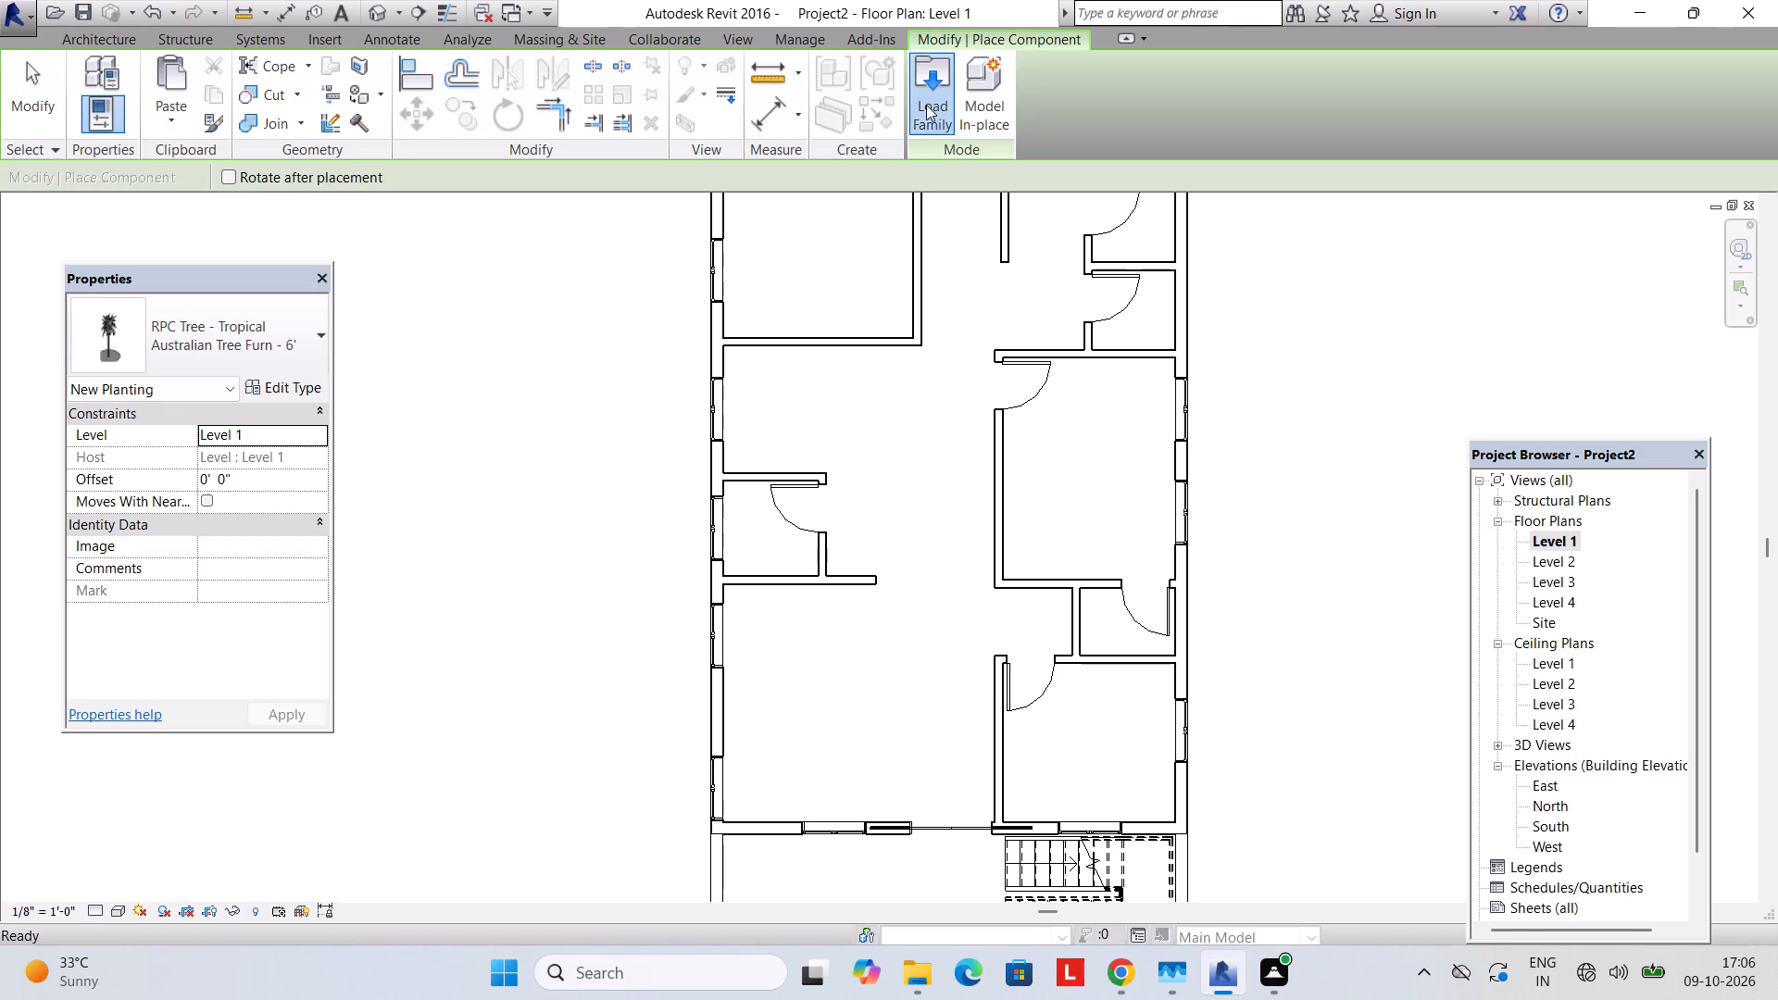
left_click(843, 242)
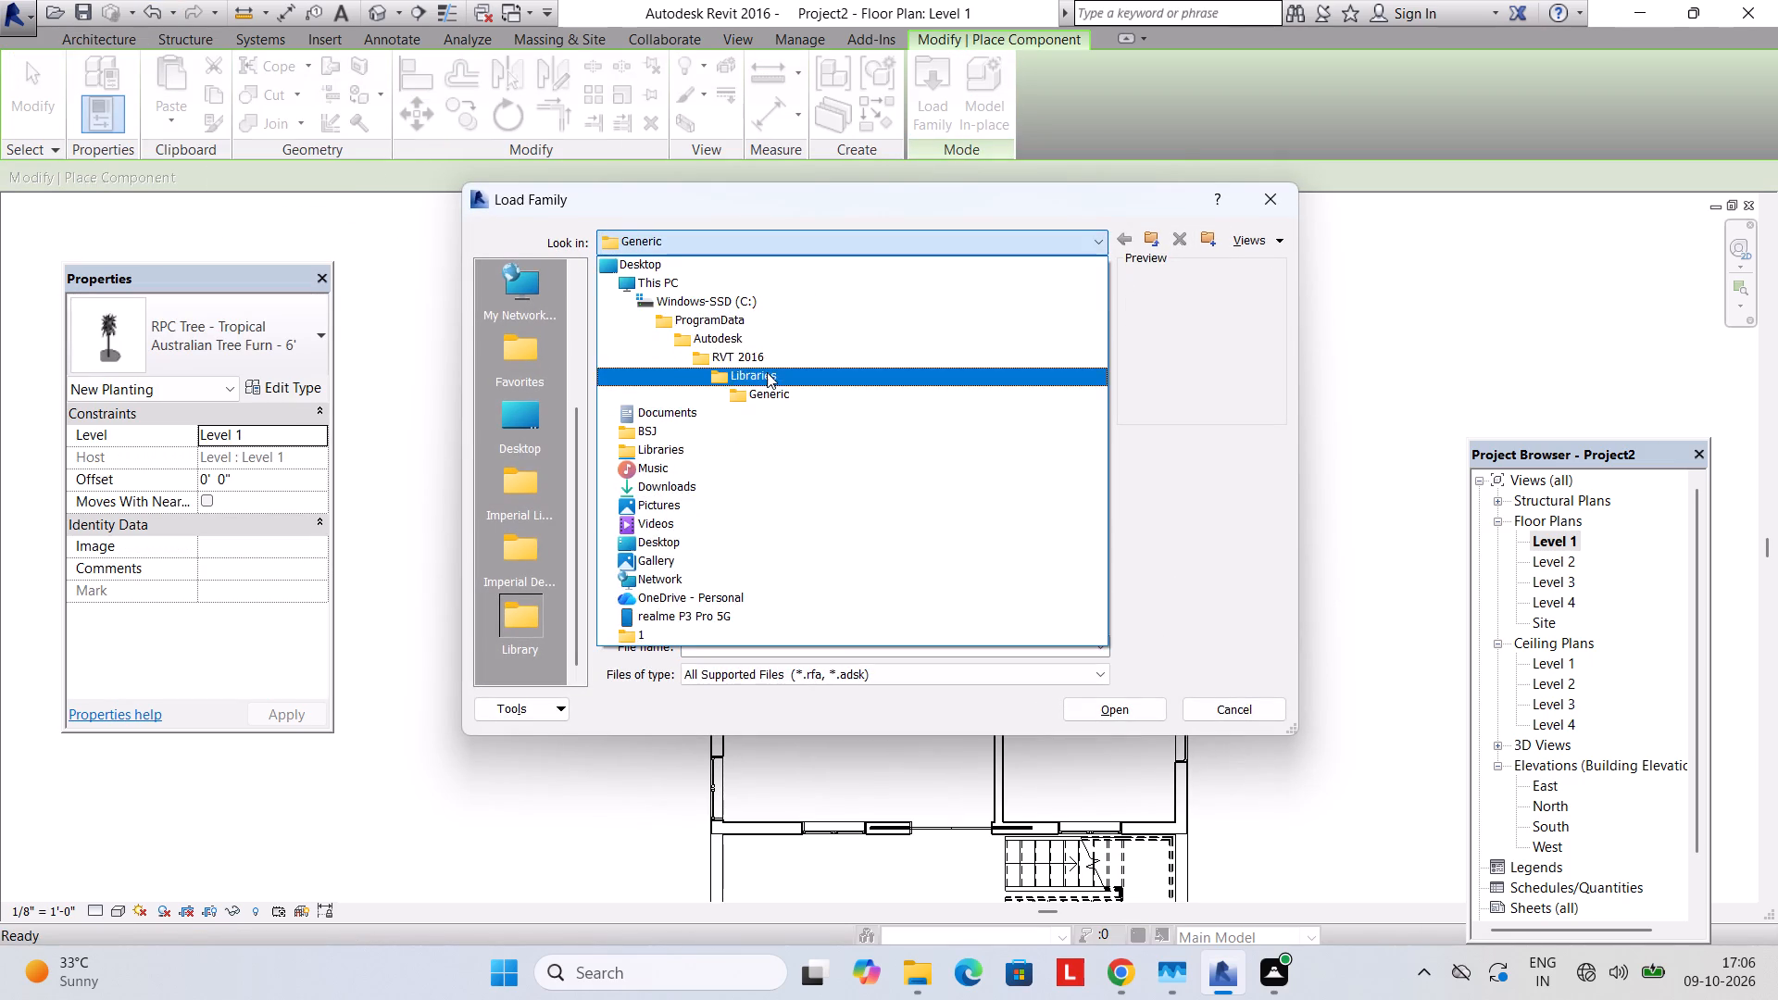
left_click(767, 372)
double_click(729, 334)
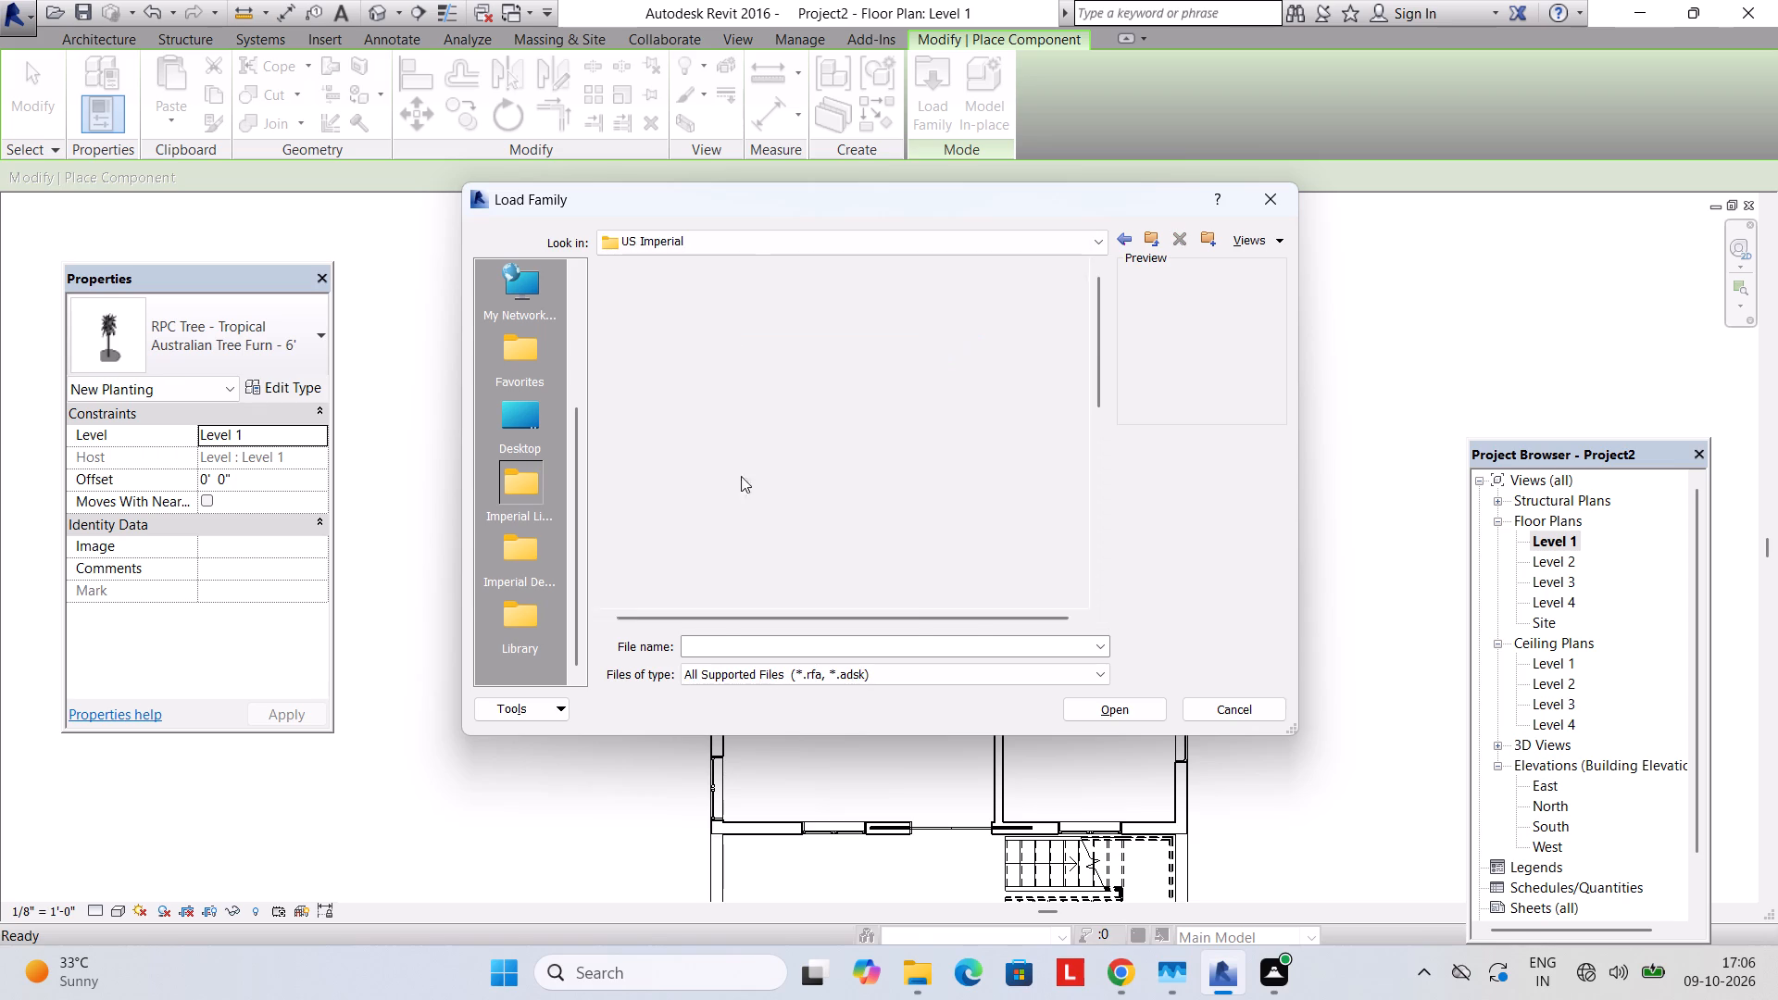
scroll(726, 567, "down", 4)
double_click(694, 361)
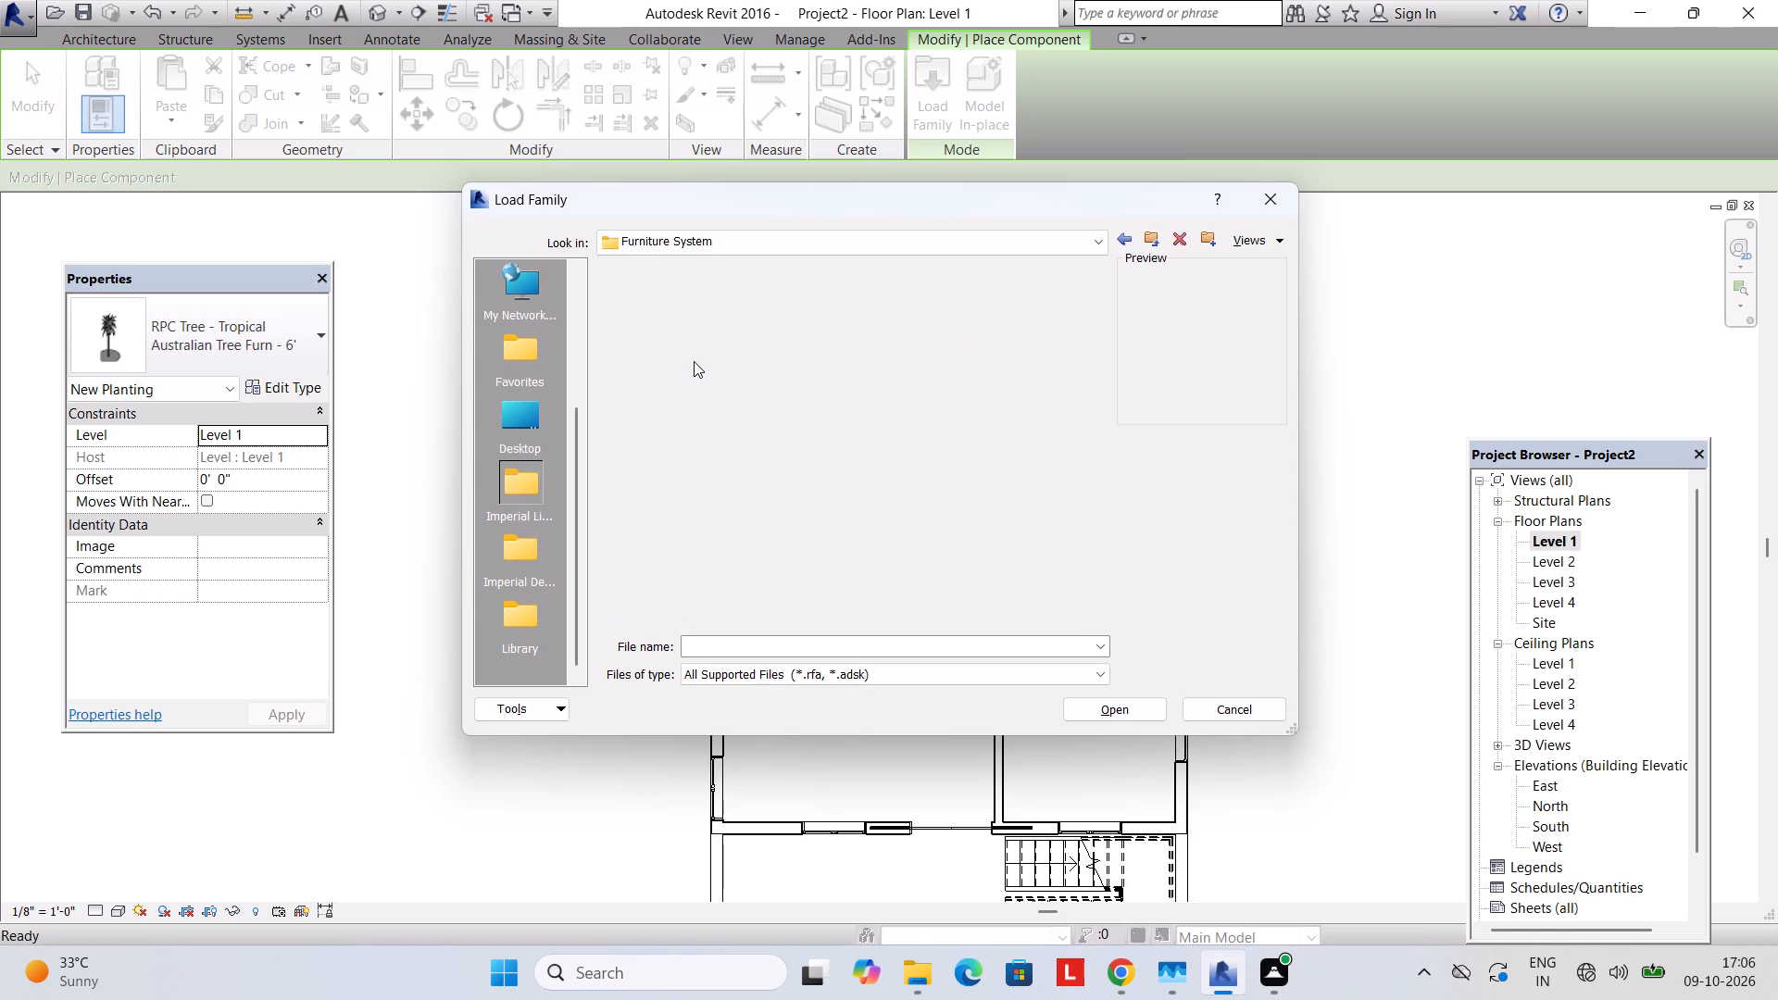
left_click(725, 297)
left_click(719, 320)
left_click(722, 338)
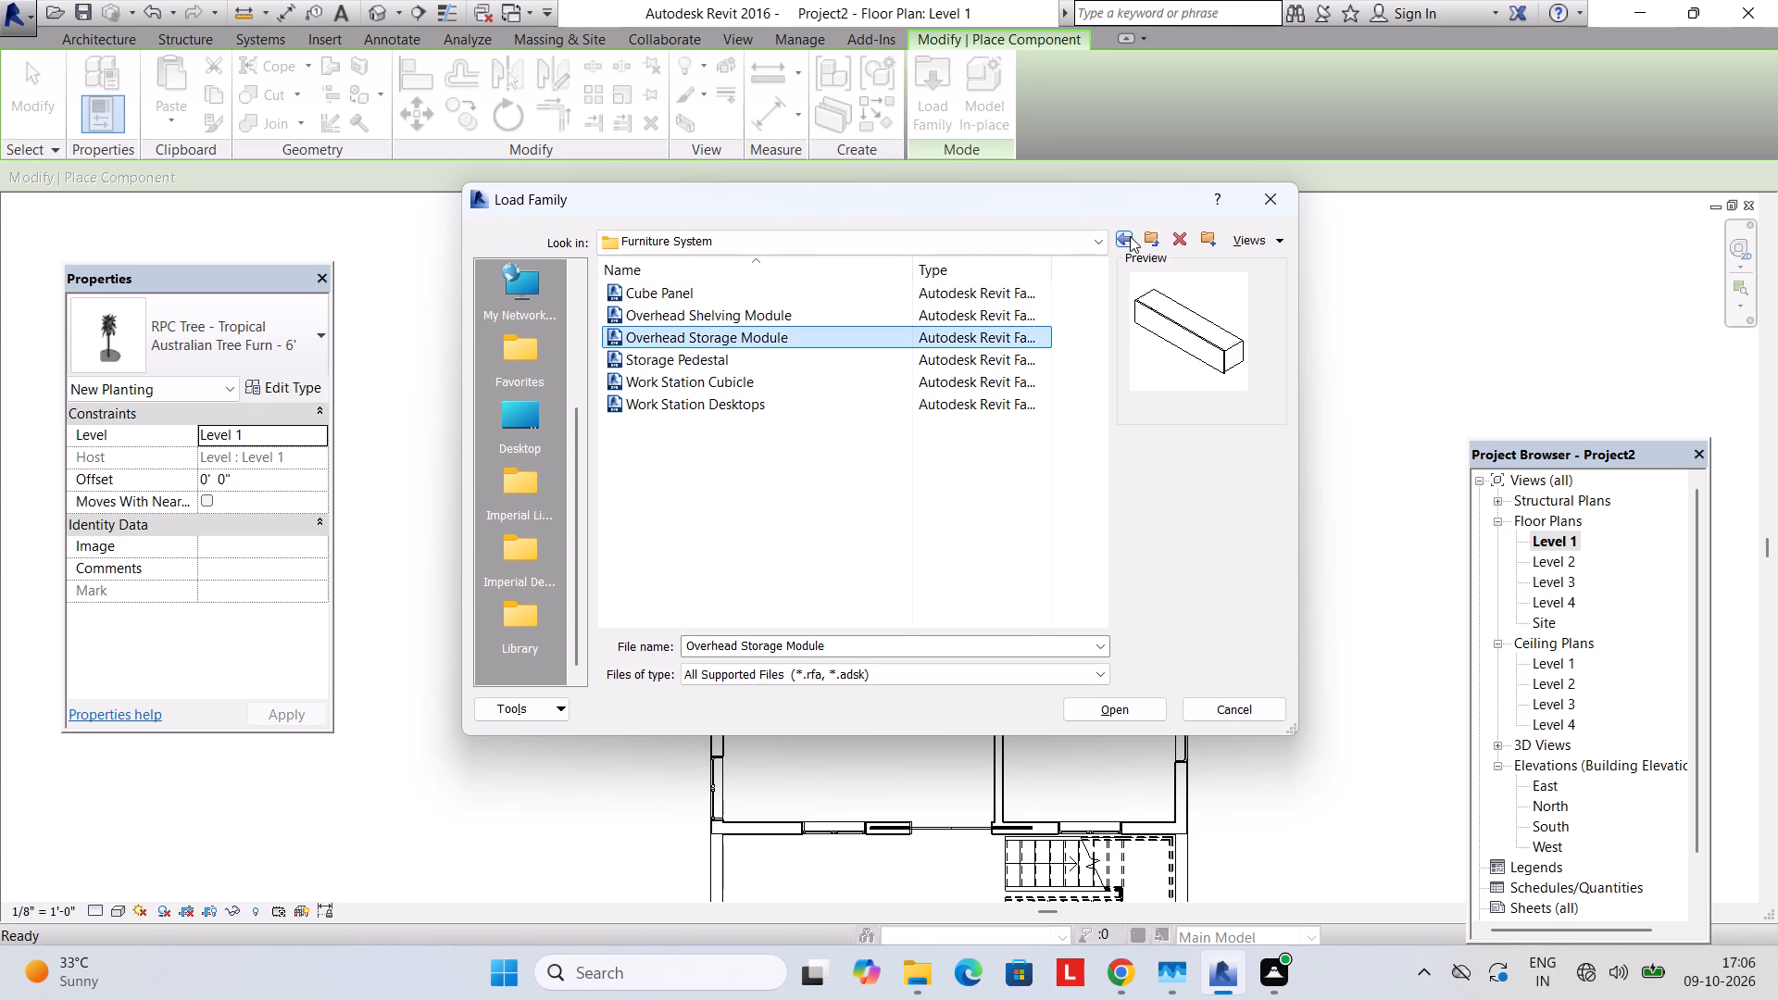
left_click(1130, 236)
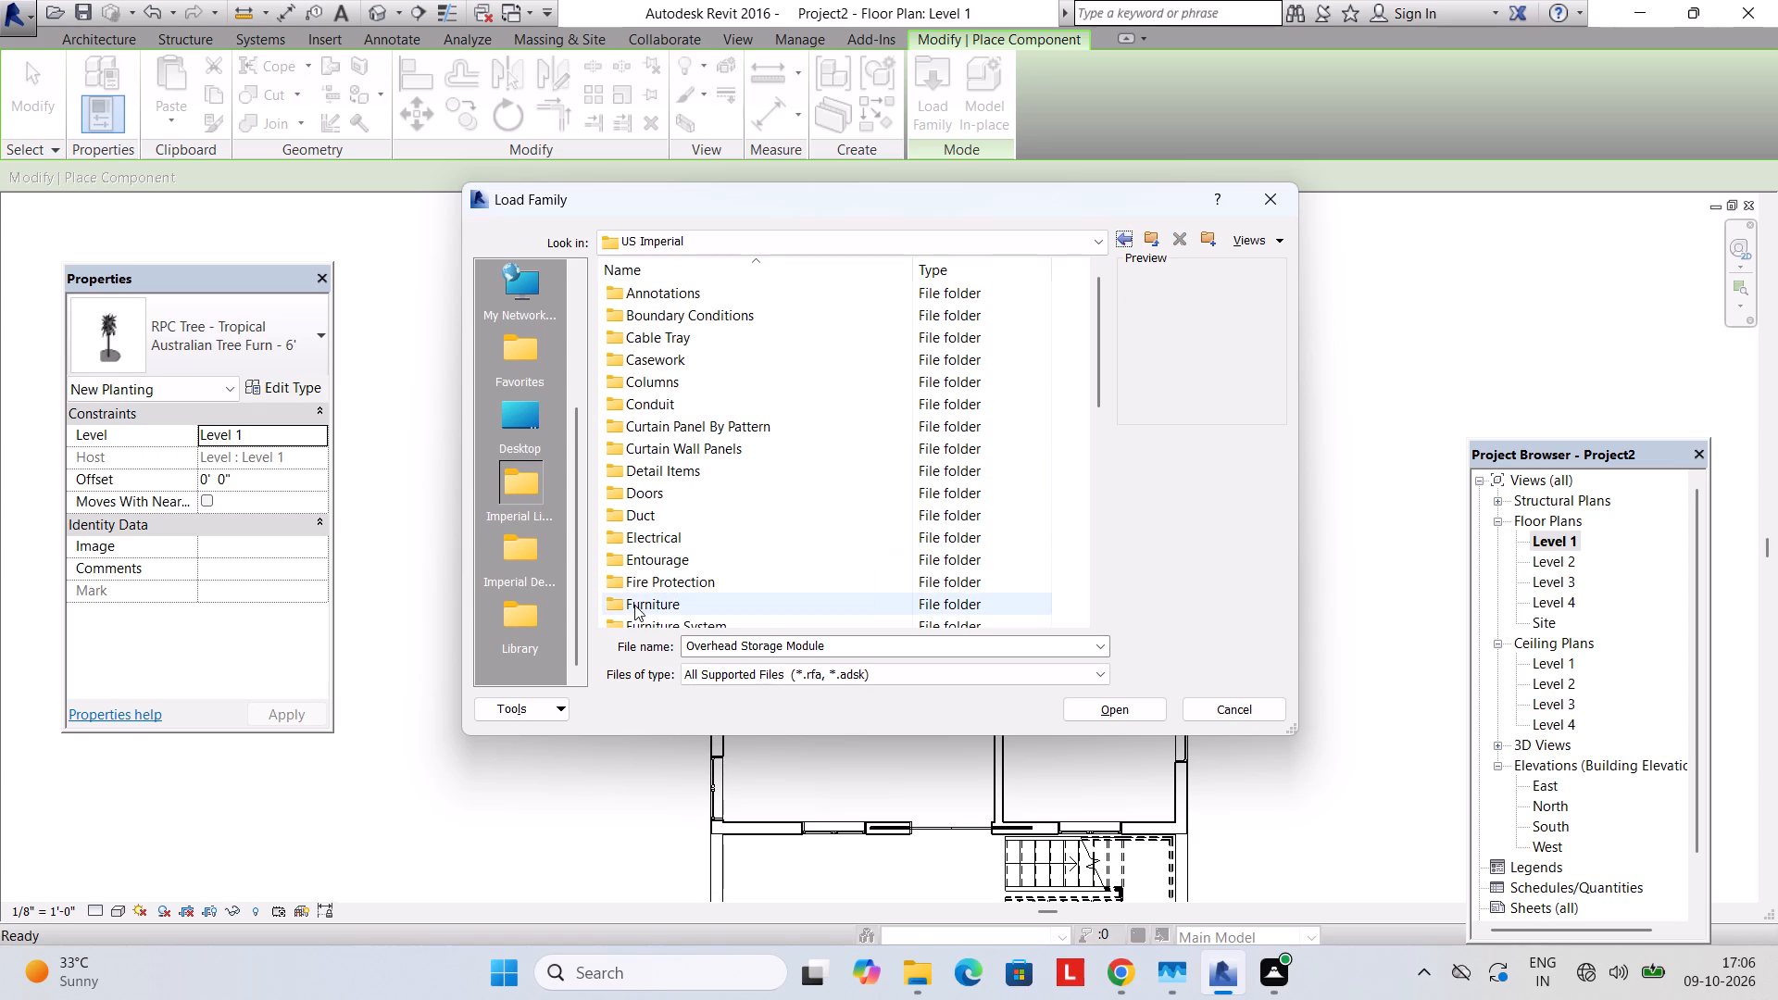
double_click(634, 607)
double_click(657, 298)
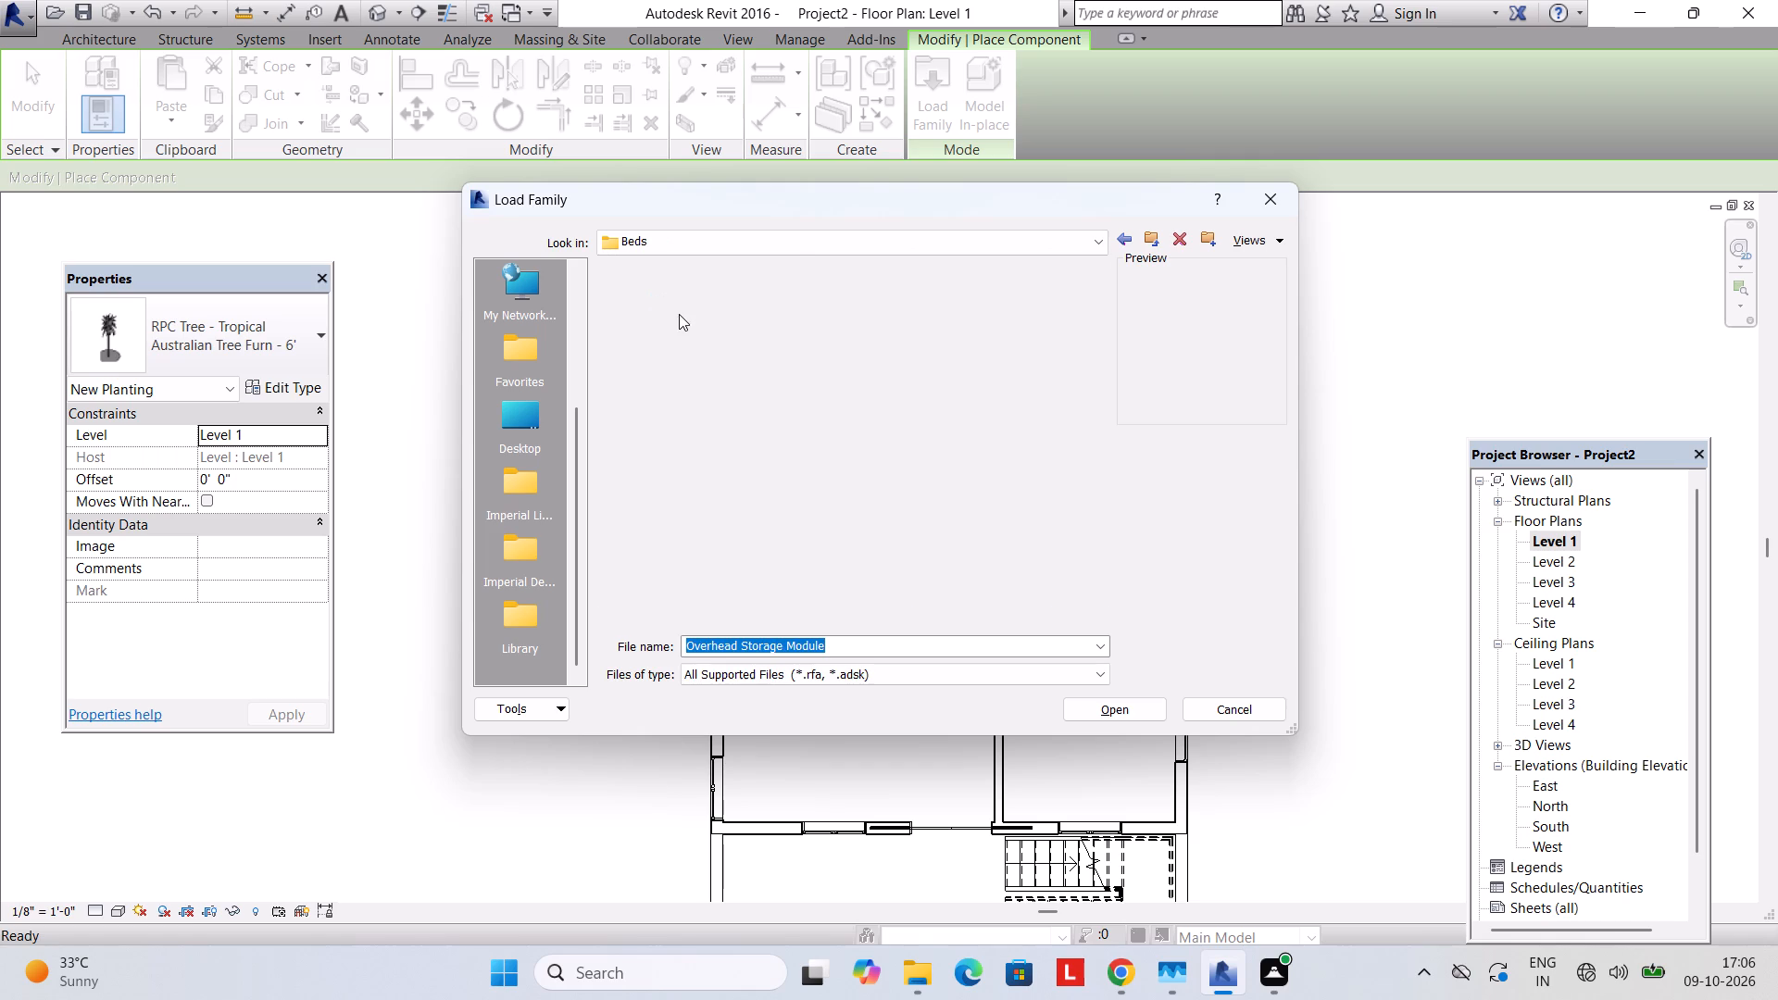
left_click(682, 320)
left_click(689, 344)
left_click(687, 374)
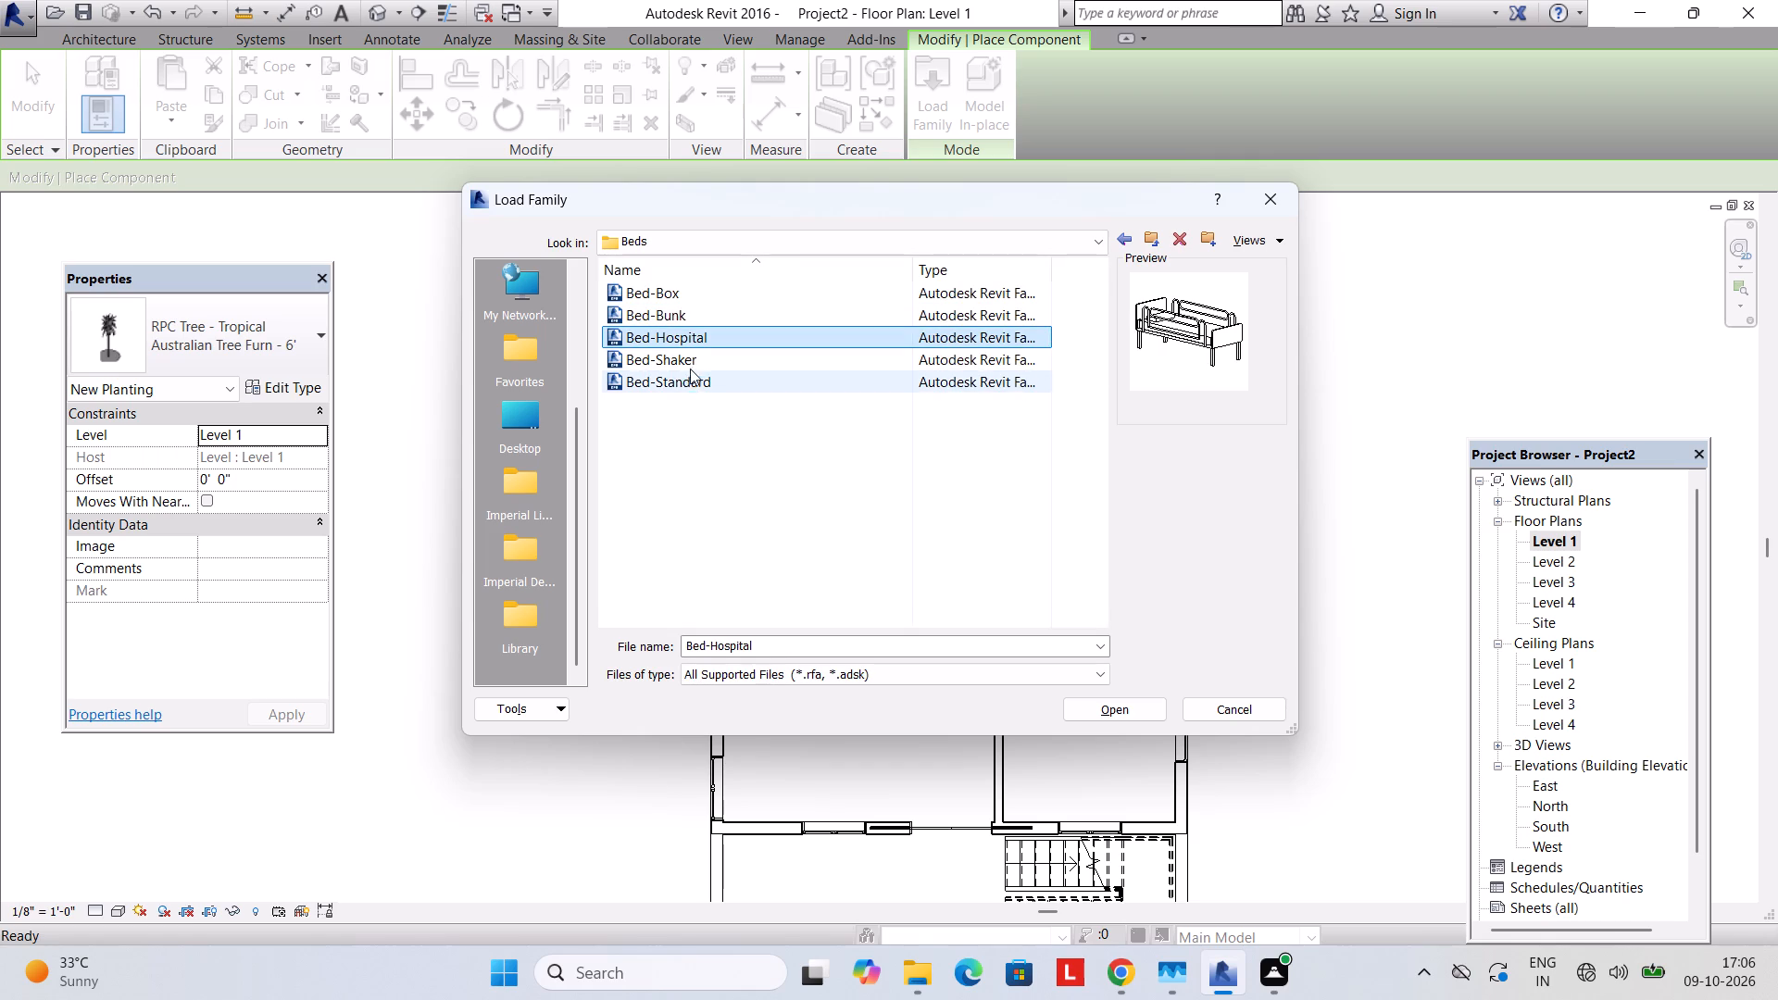
left_click(691, 363)
left_click(690, 295)
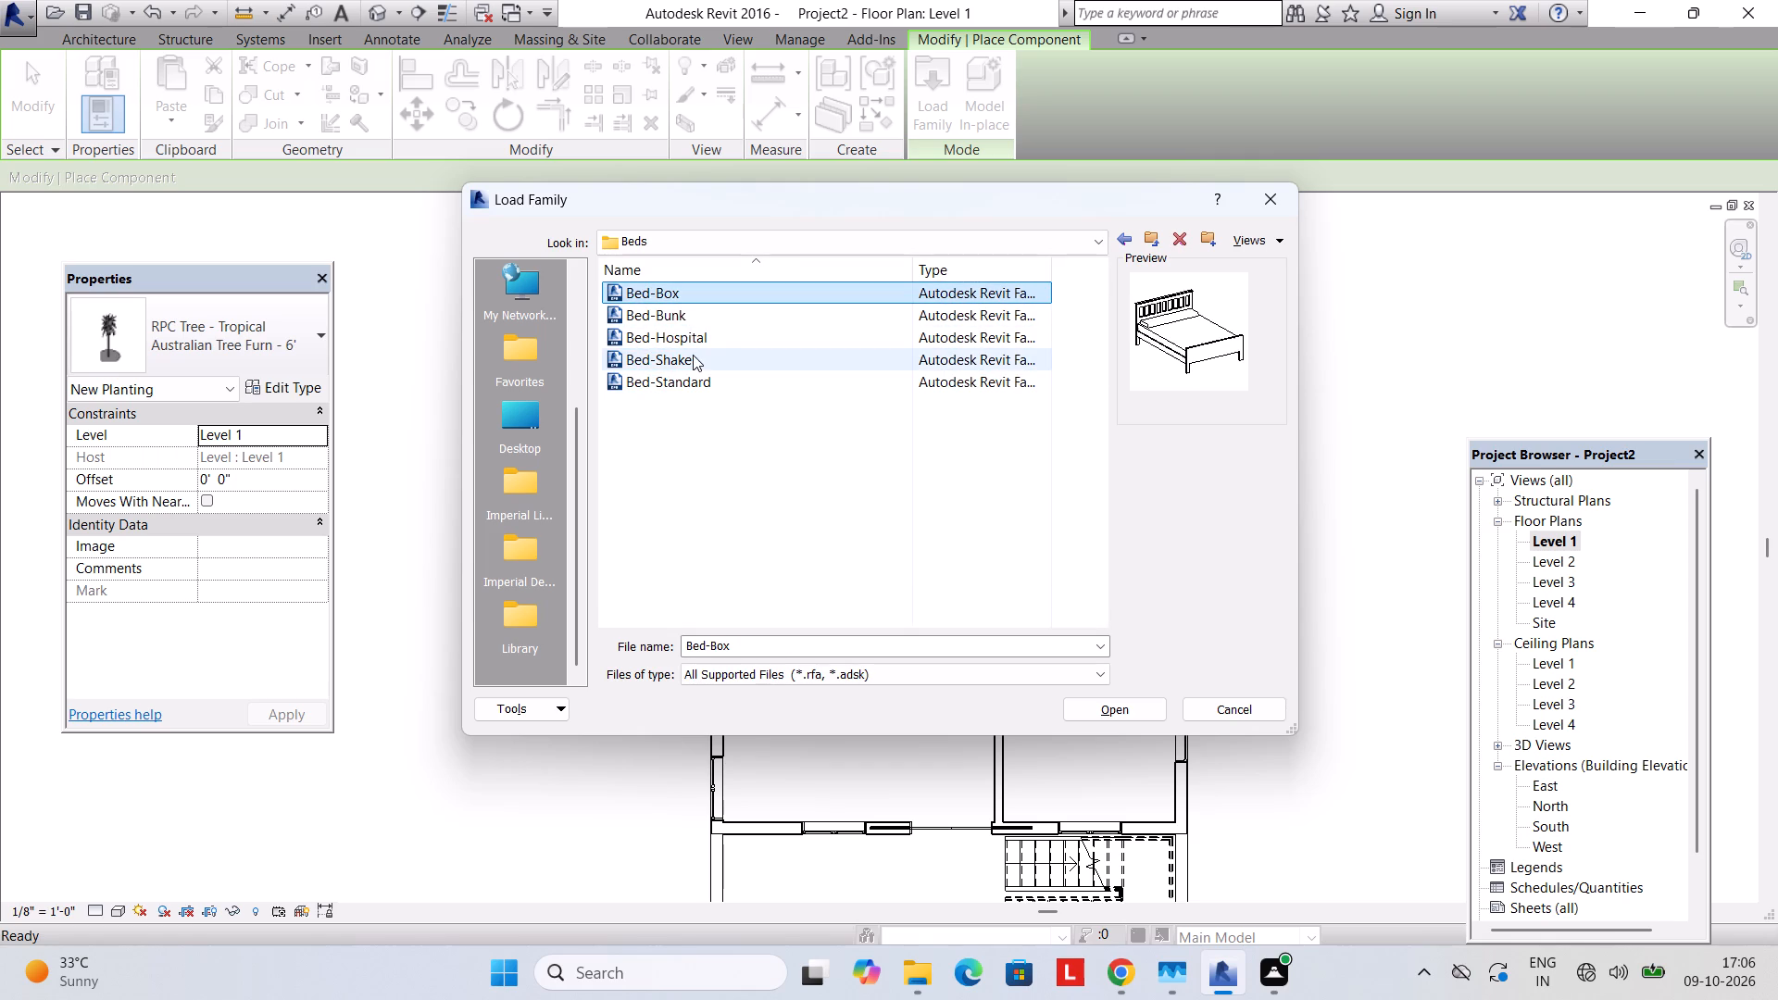
left_click(693, 355)
left_click(1112, 720)
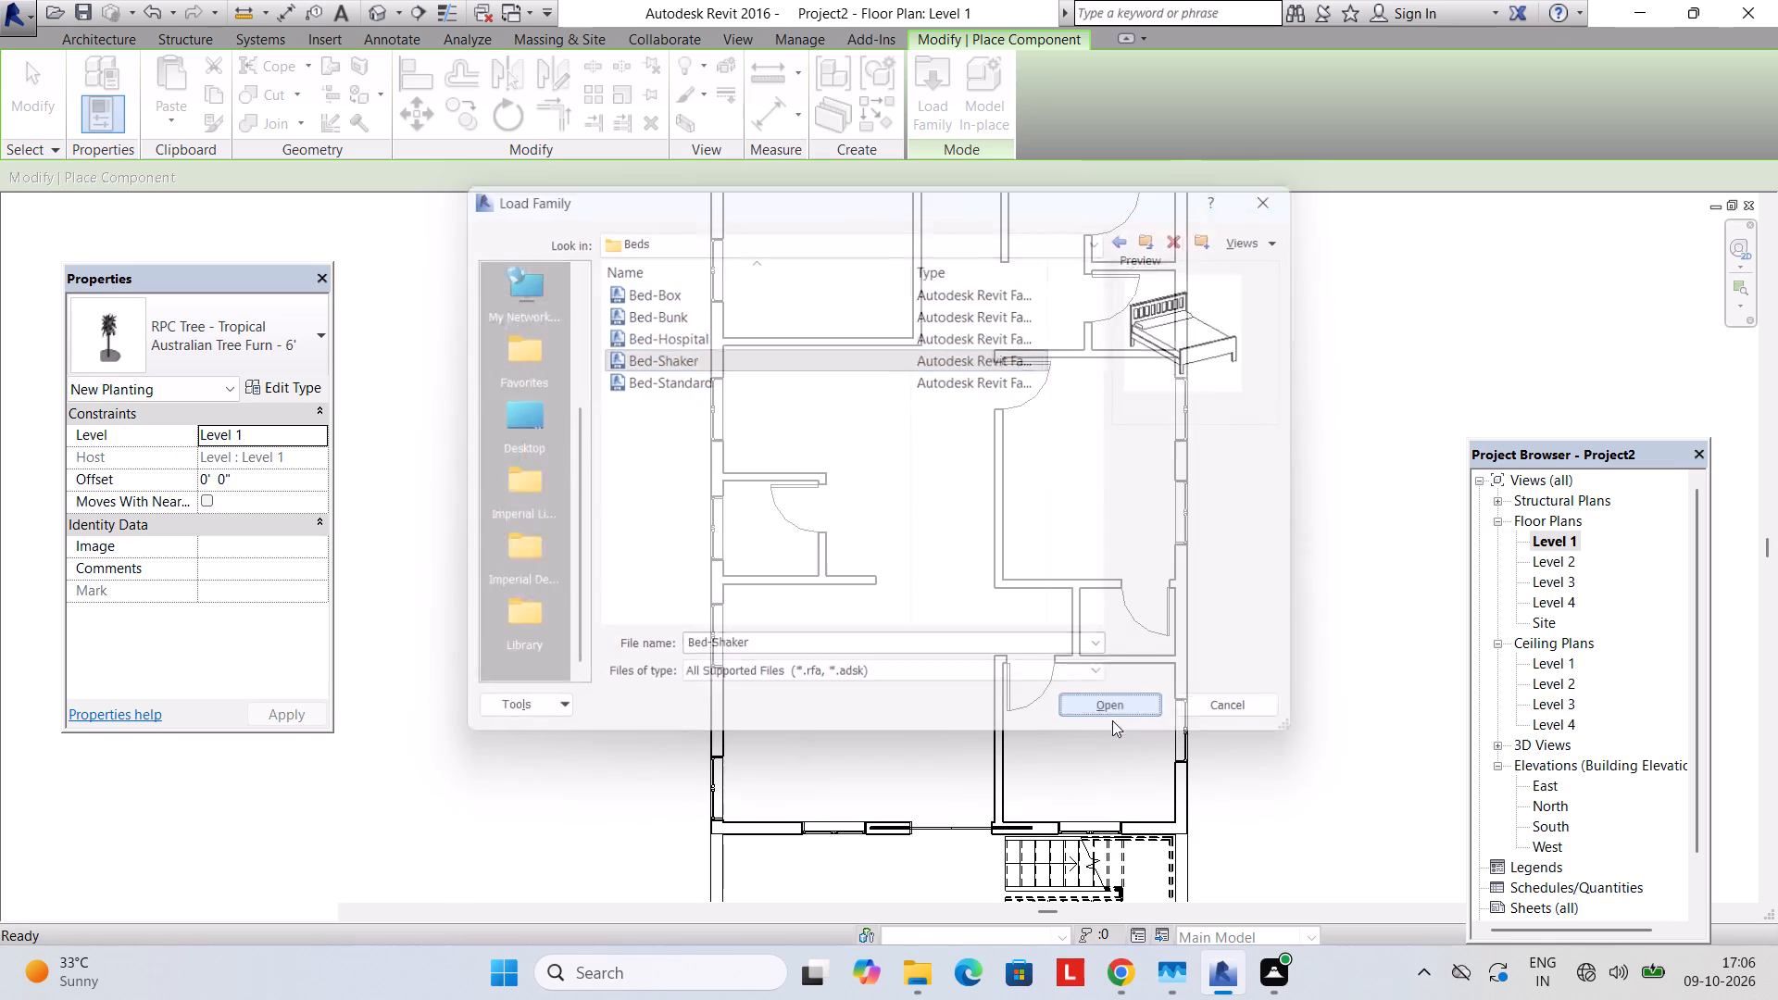
Place the Double 56" x 78" bed in the larger bedroom, headboard toward the exterior wall, about 4'-7" from the partition beside the small room.
key("space")
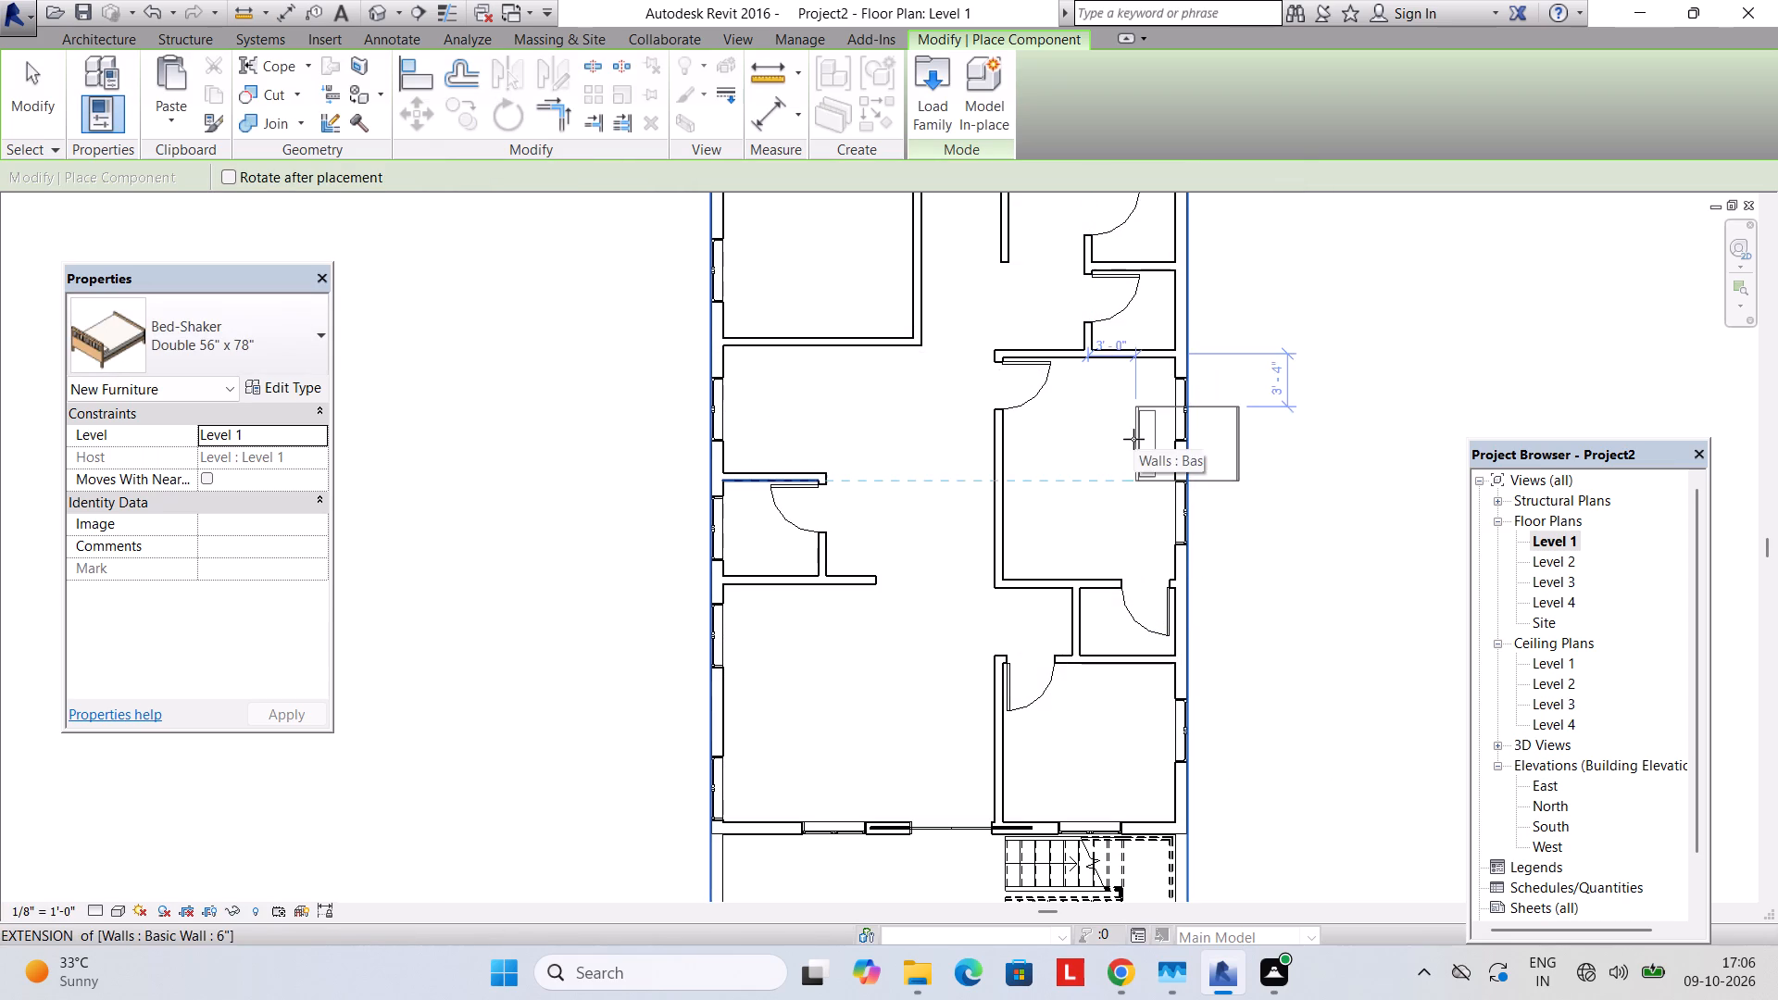
key("space")
key("space")
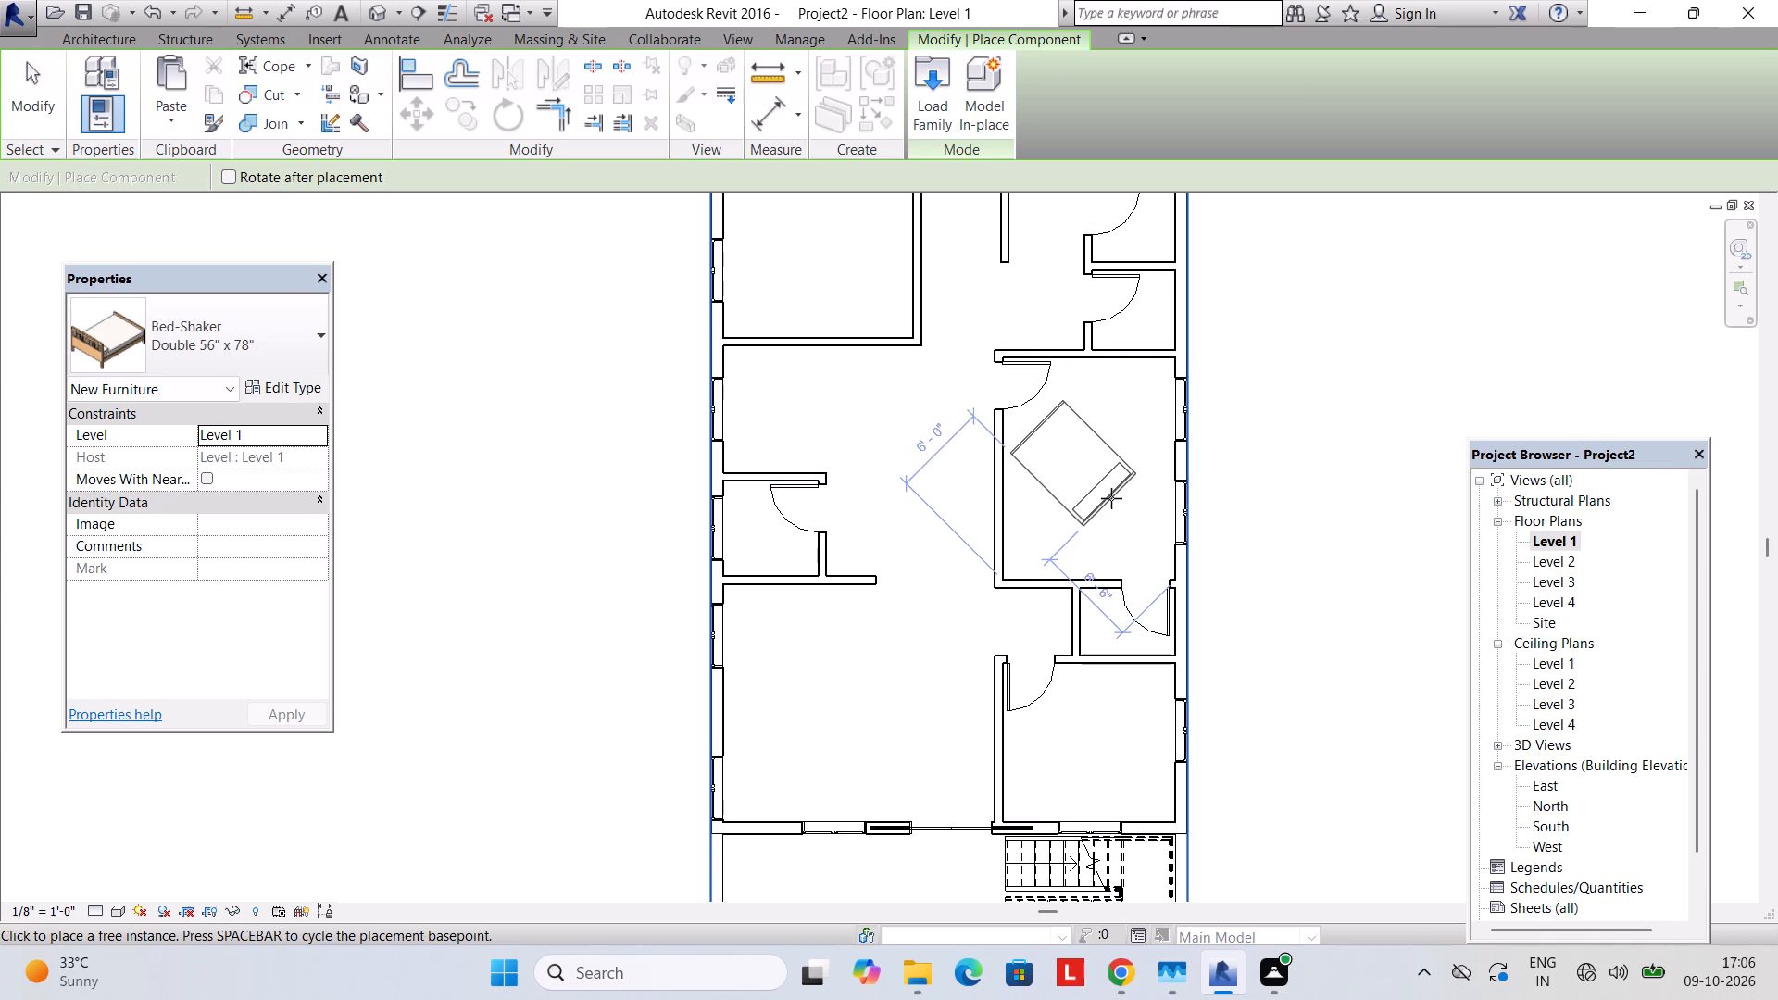
key("space")
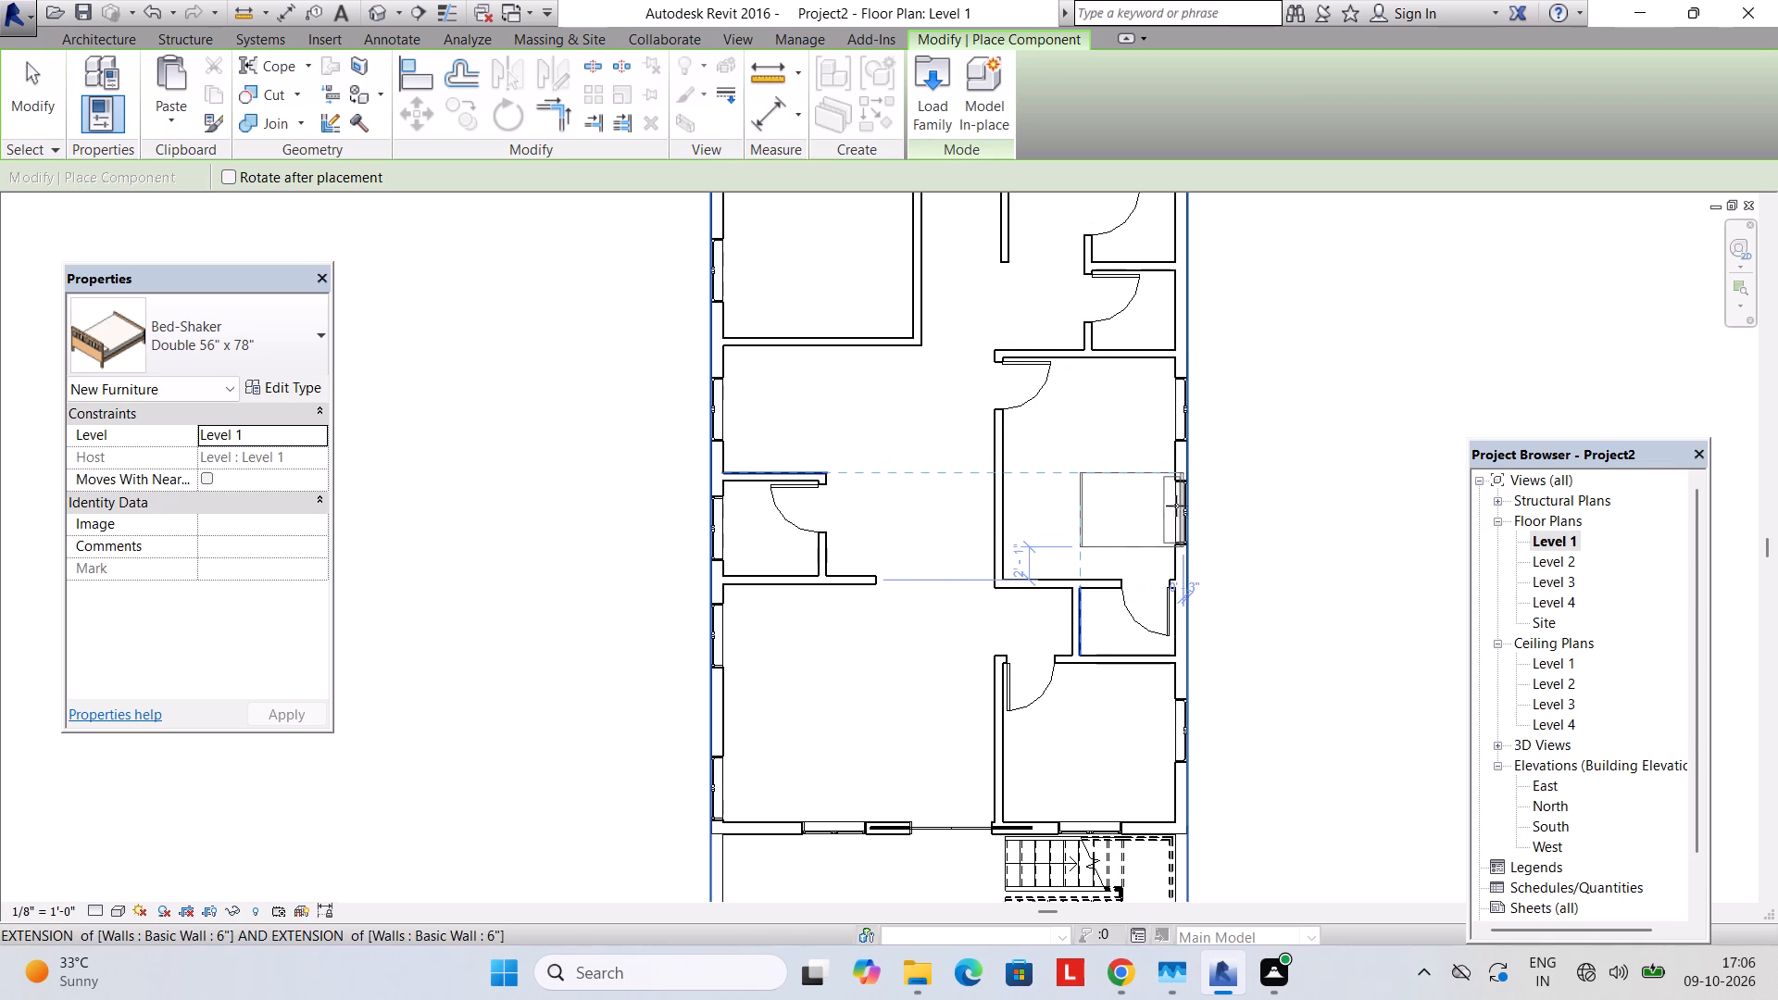
scroll(1161, 481, "up", 3)
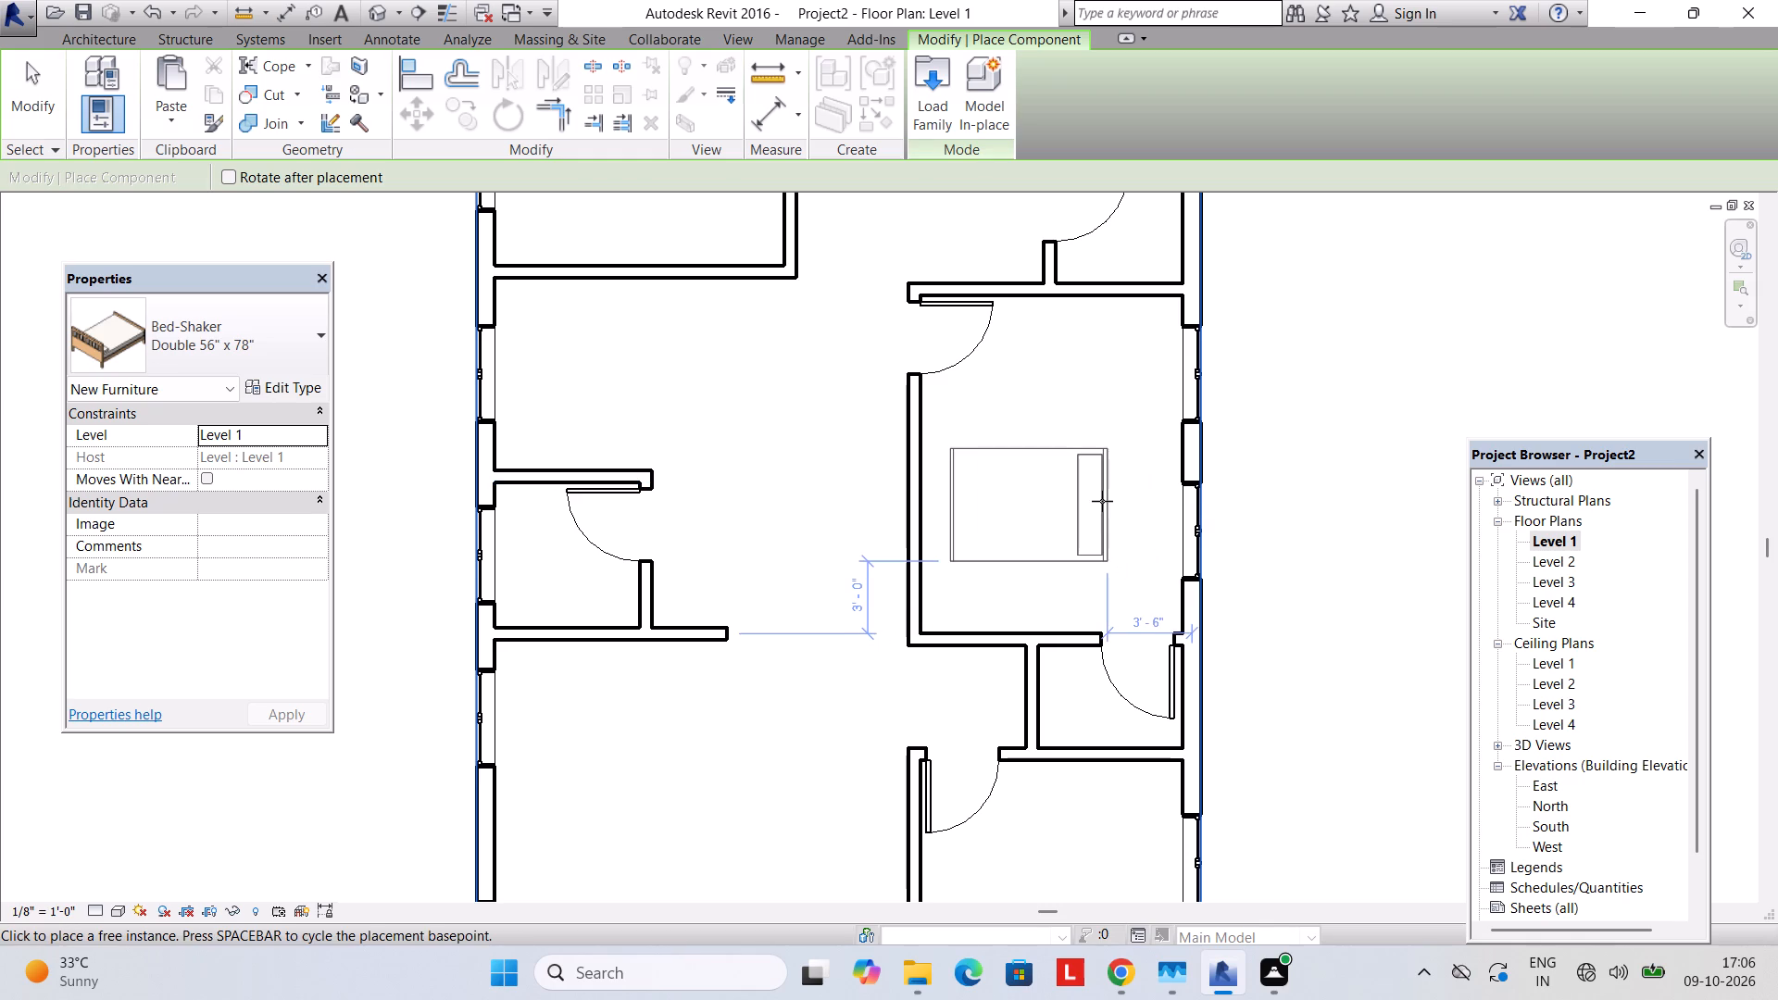
key("space")
key("space")
key("space")
key("space")
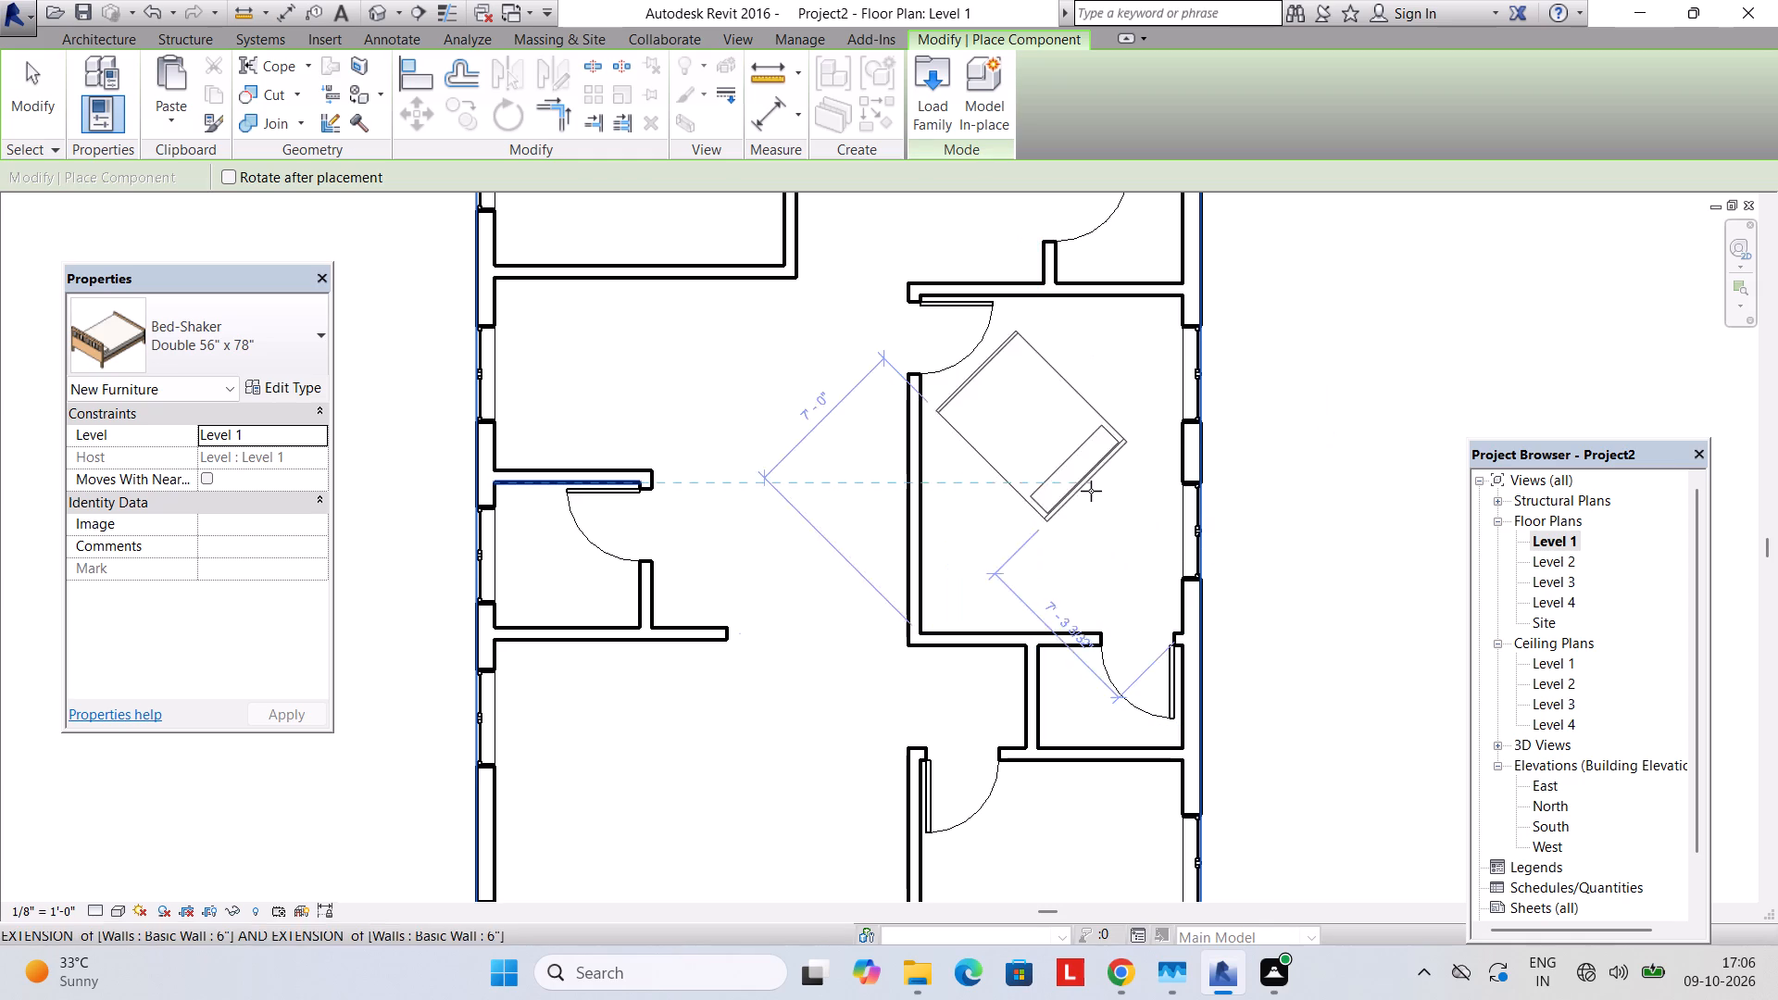
key("space")
key("space")
key("space")
key("space")
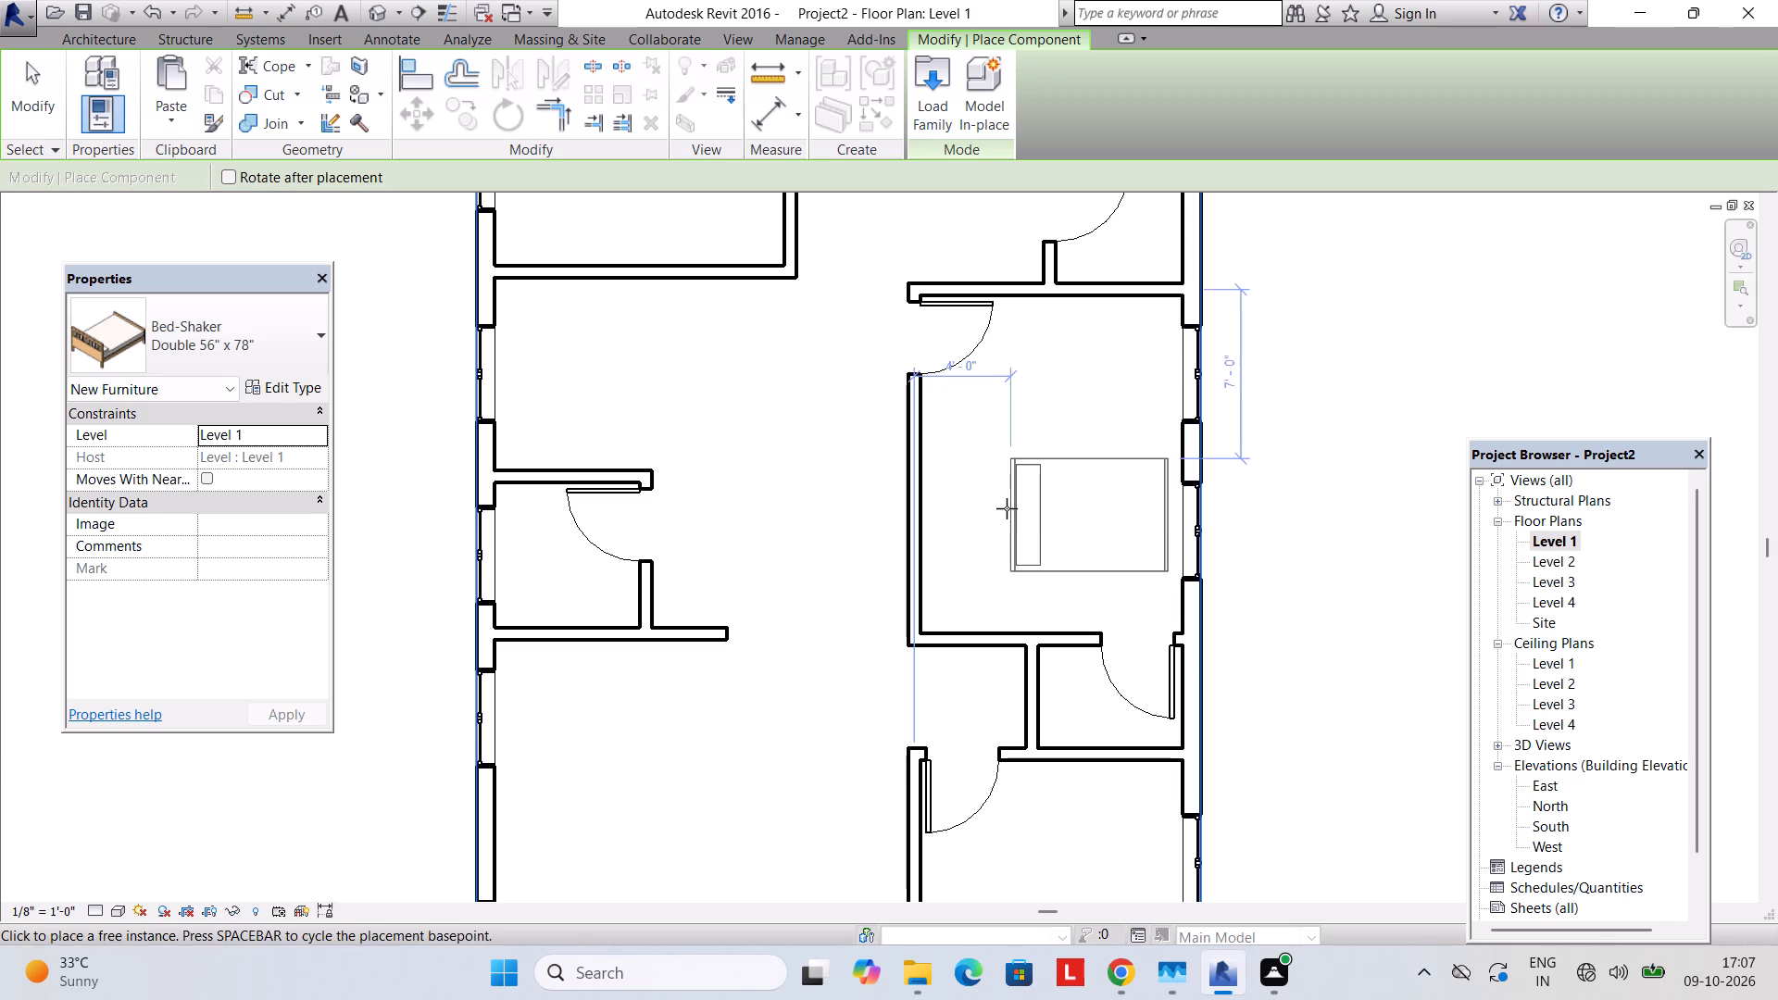
key("space")
key("space")
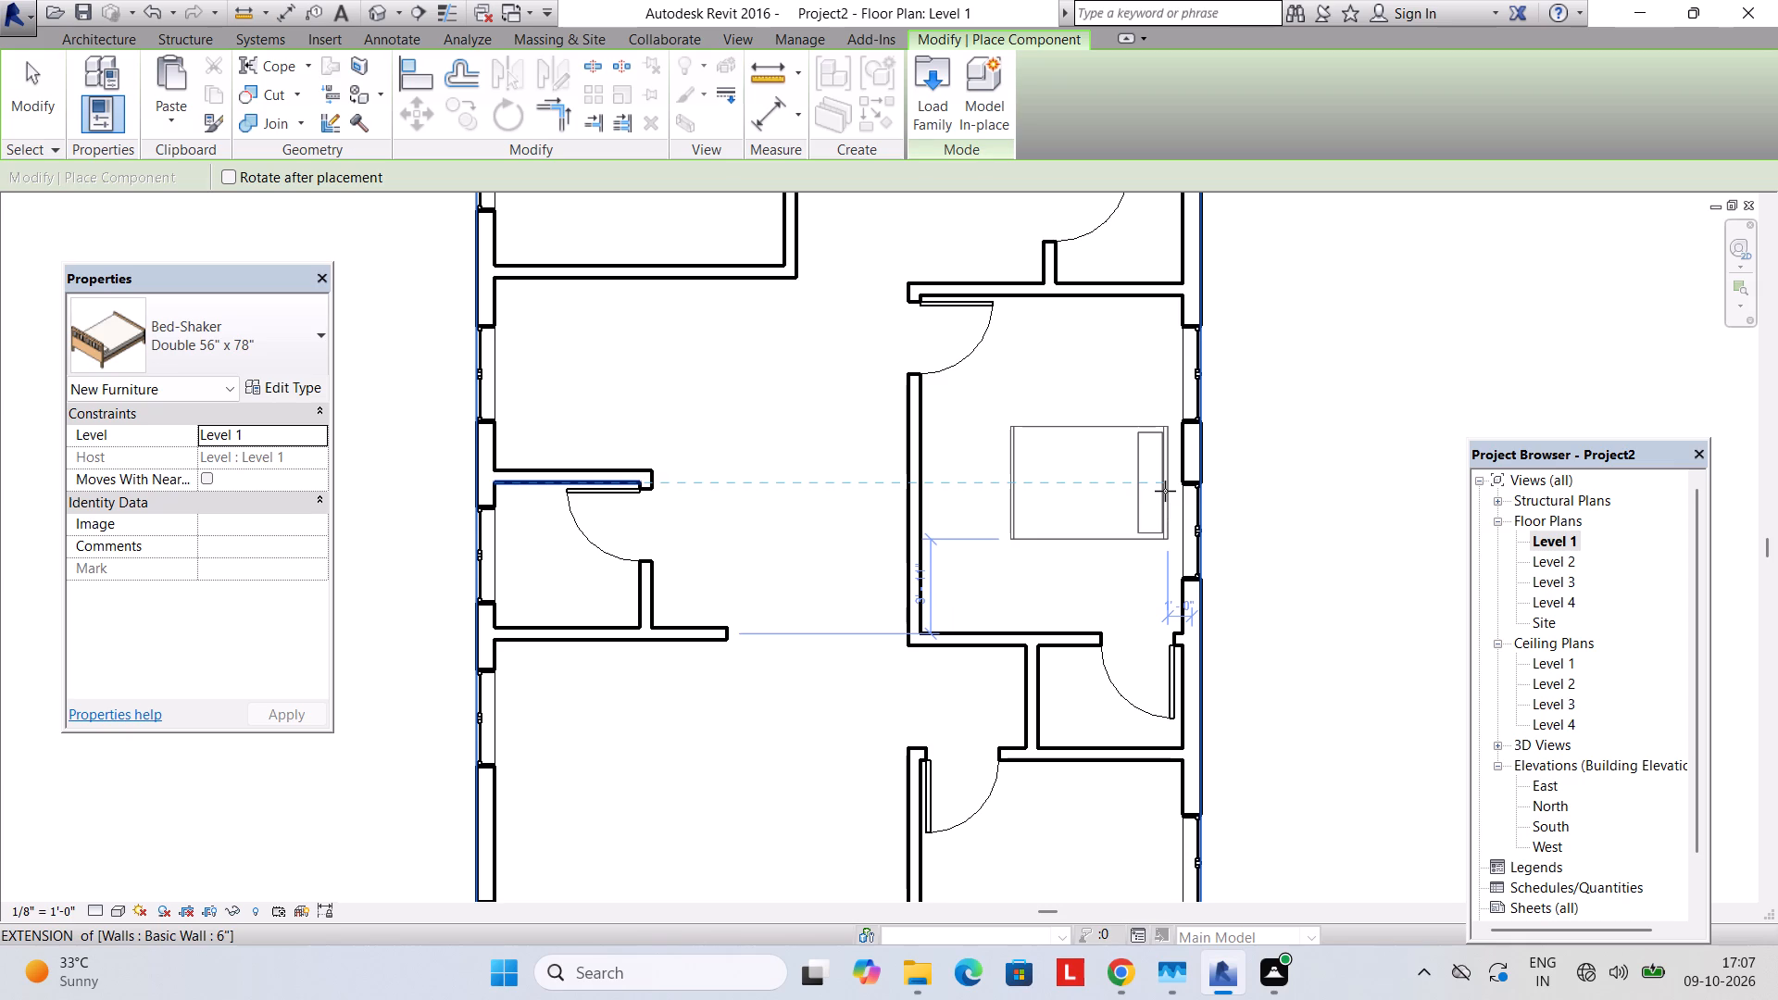
scroll(1171, 489, "up", 3)
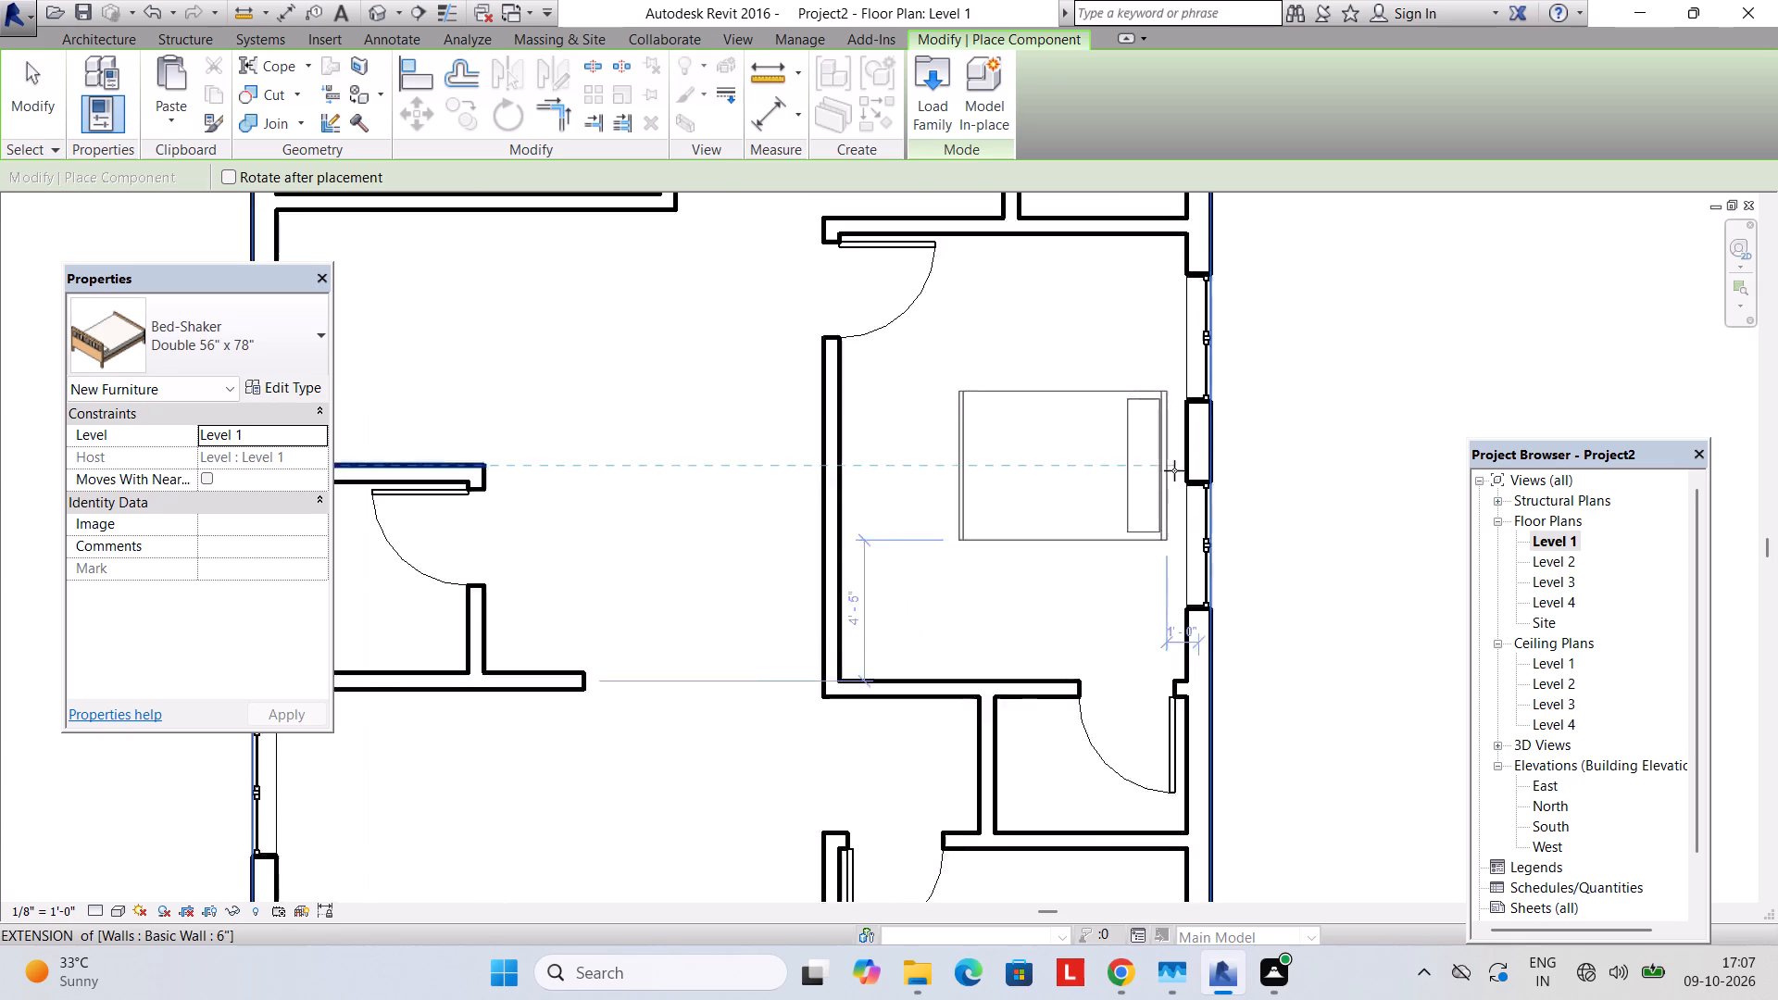
scroll(1174, 470, "up", 3)
left_click(1174, 469)
Place a second Double 56" x 78" bed in the front bedroom, headboard toward the window, about 3'-3" from the front wall, and finish placing.
scroll(1171, 581, "down", 6)
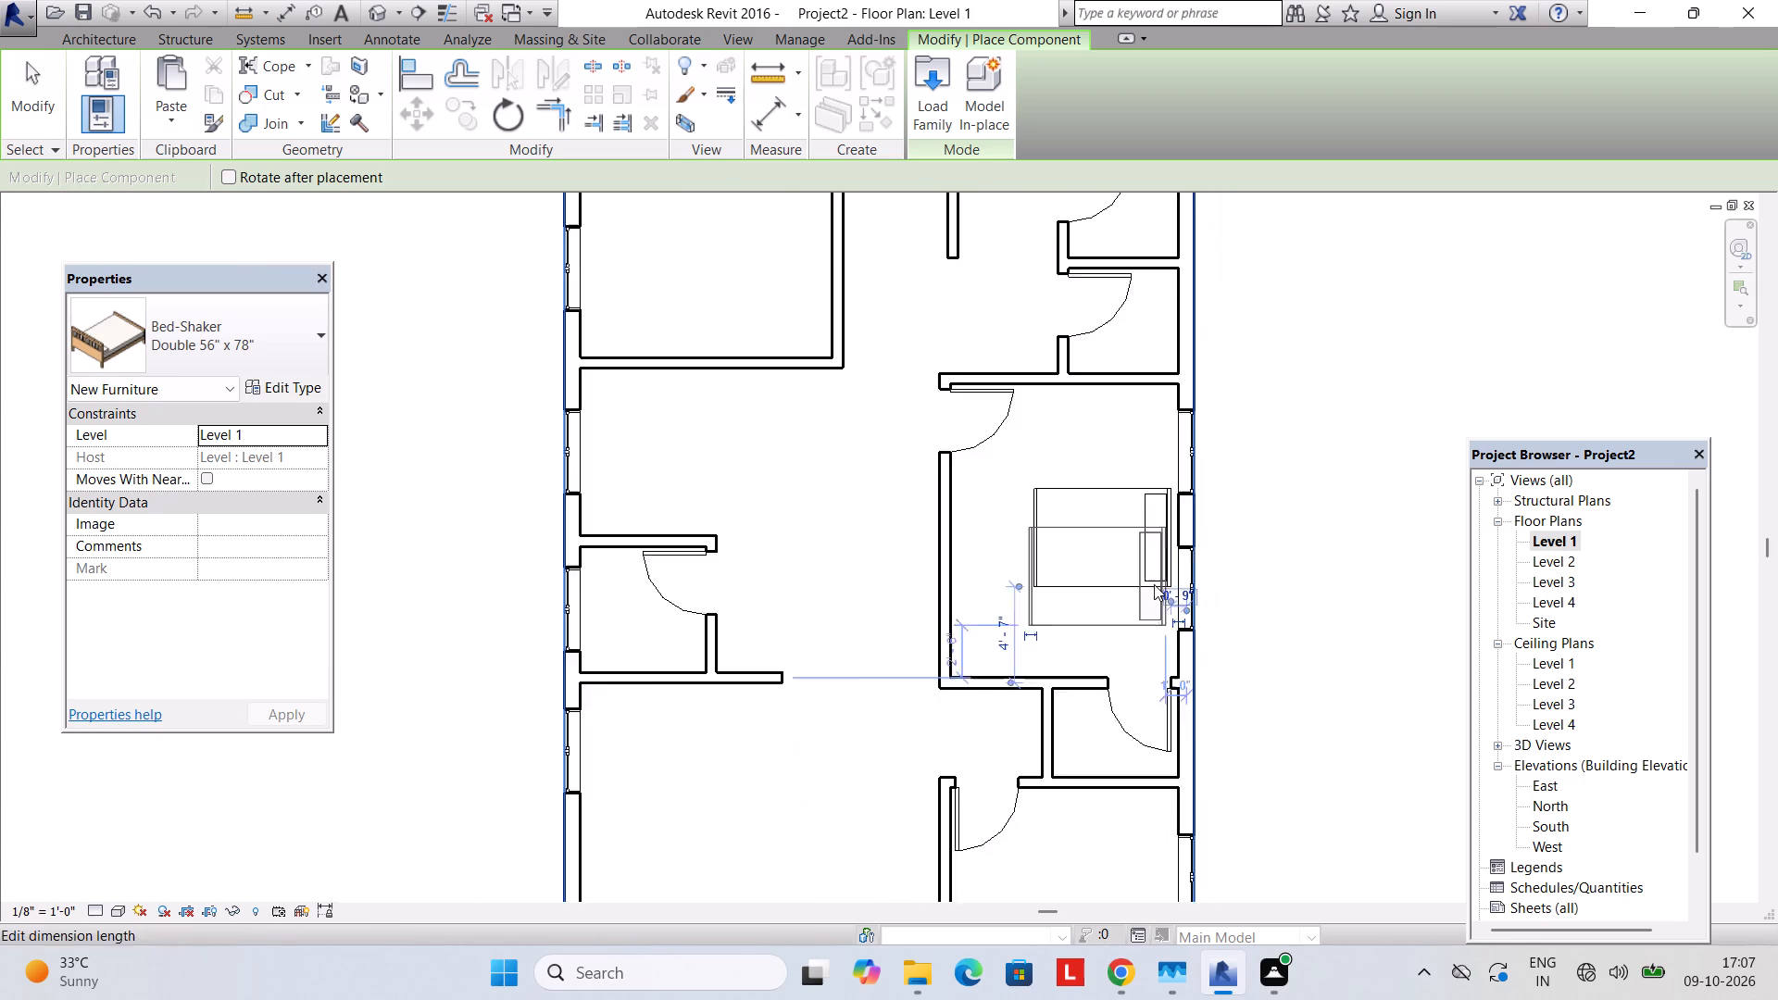
scroll(1154, 584, "down", 2)
middle_click_drag(1152, 585, 1121, 379)
scroll(1120, 631, "up", 6)
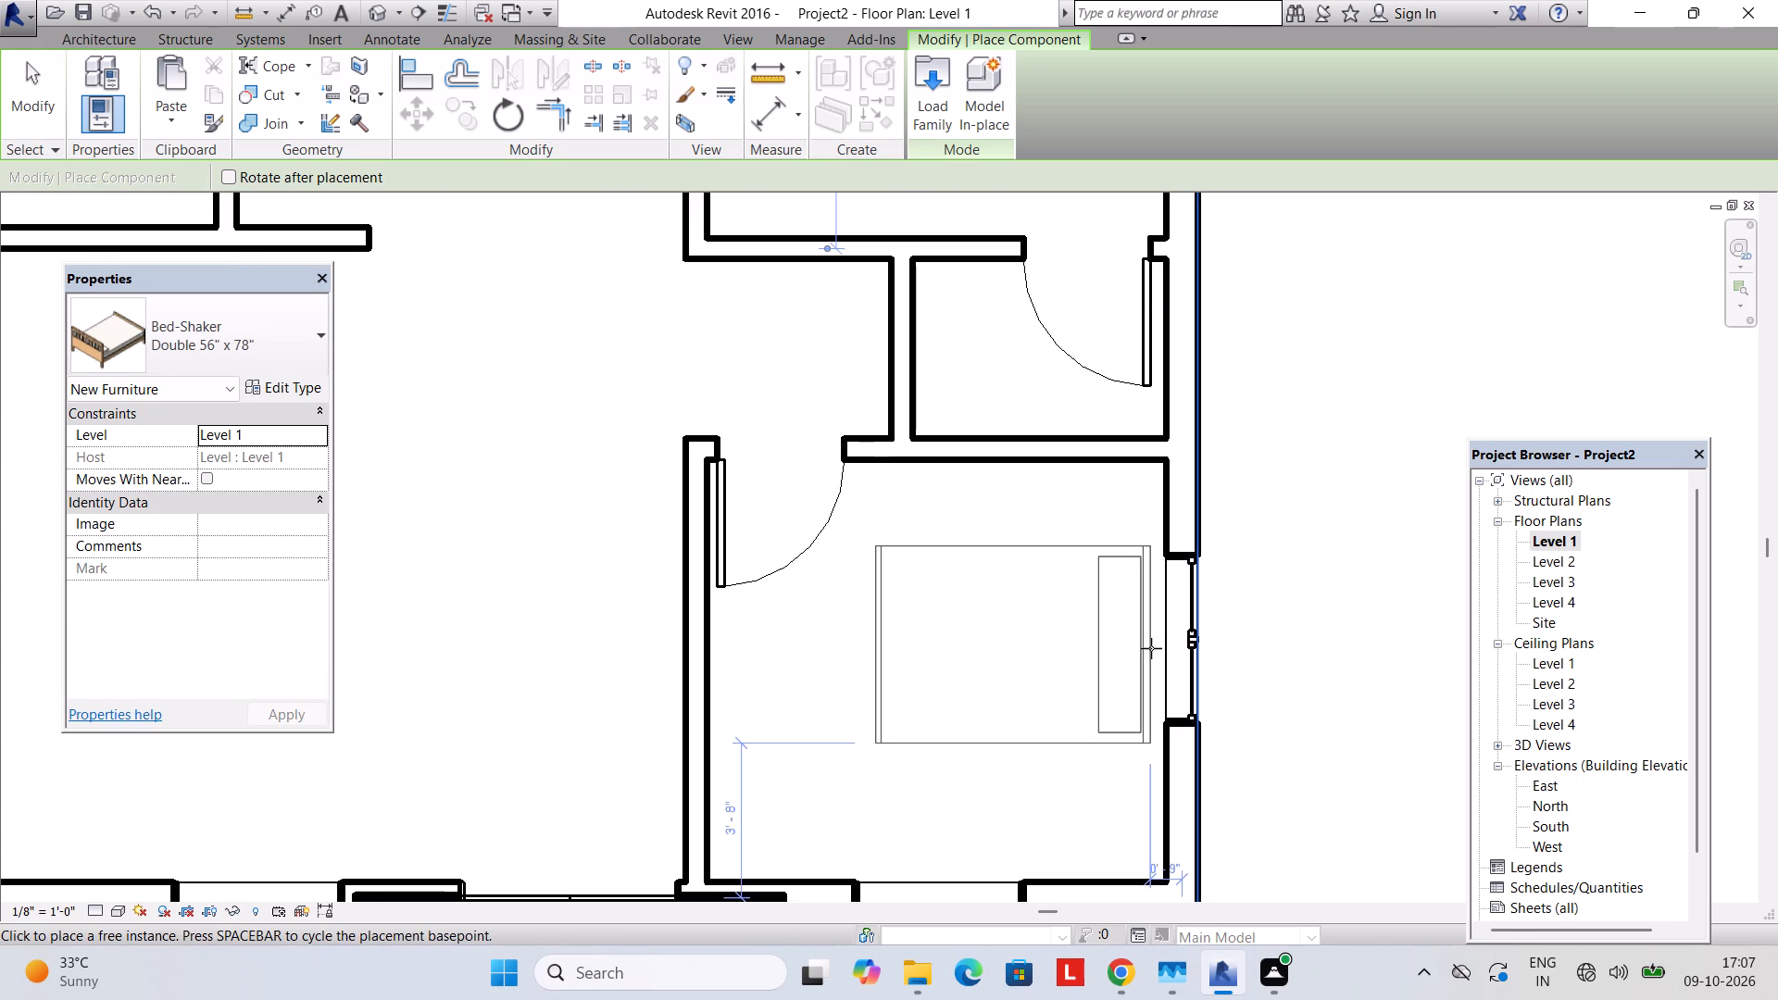
left_click(1151, 664)
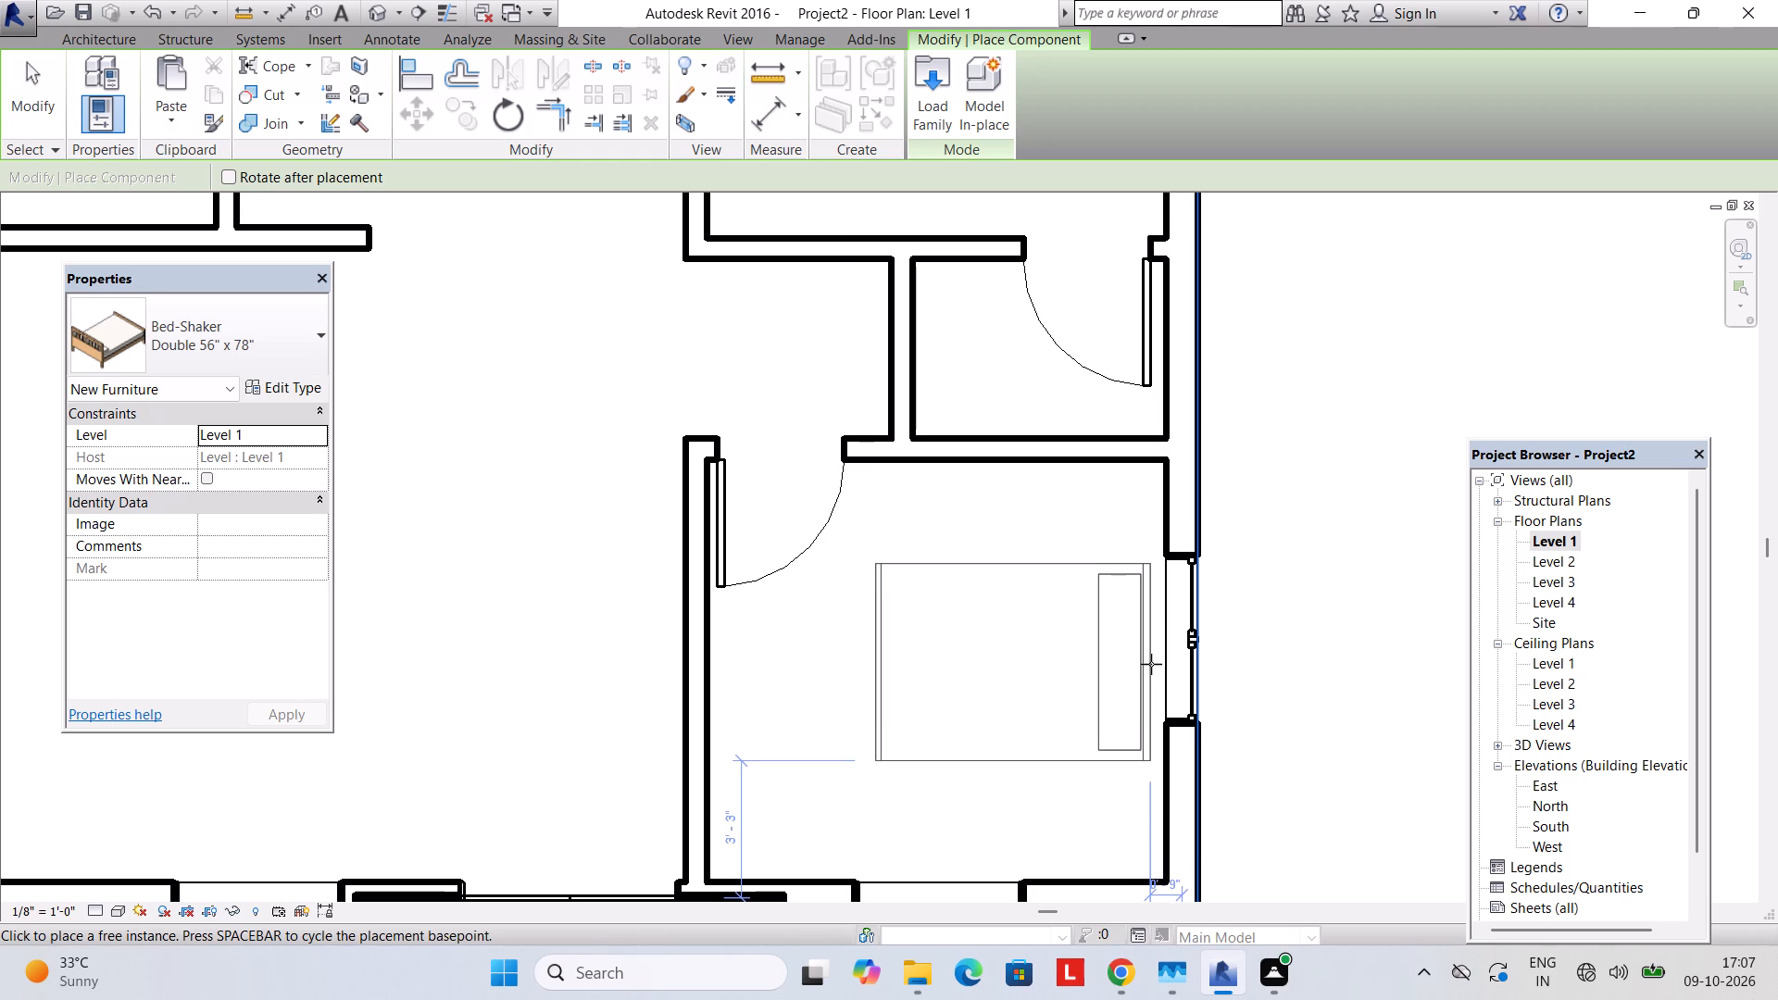
scroll(1129, 649, "down", 4)
scroll(1054, 631, "down", 3)
middle_click_drag(1047, 631, 1173, 618)
middle_click_drag(999, 618, 1076, 707)
middle_click_drag(1050, 639, 1043, 681)
scroll(1047, 649, "down", 1)
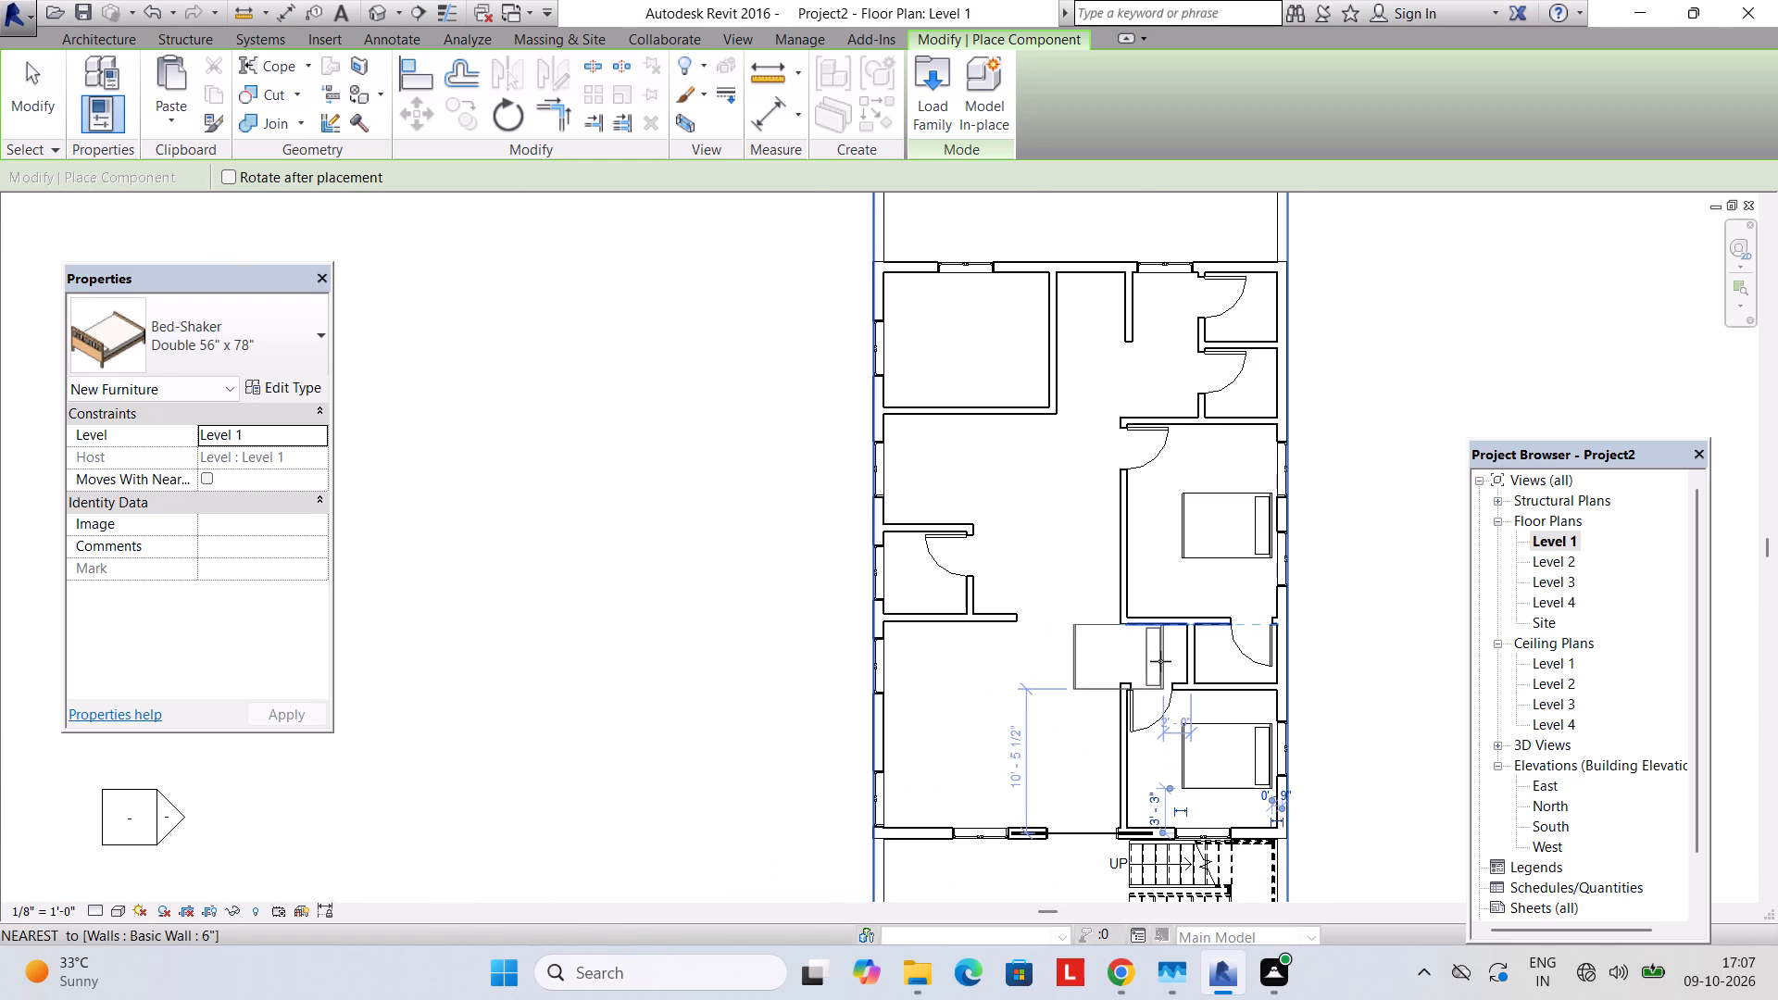
key("Escape")
scroll(1357, 554, "up", 2)
key("Escape")
Flip the hinge side of the small room's door between the bedrooms and shift it toward the inner partition, about 2'-1 1/2" from it.
left_click(1251, 659)
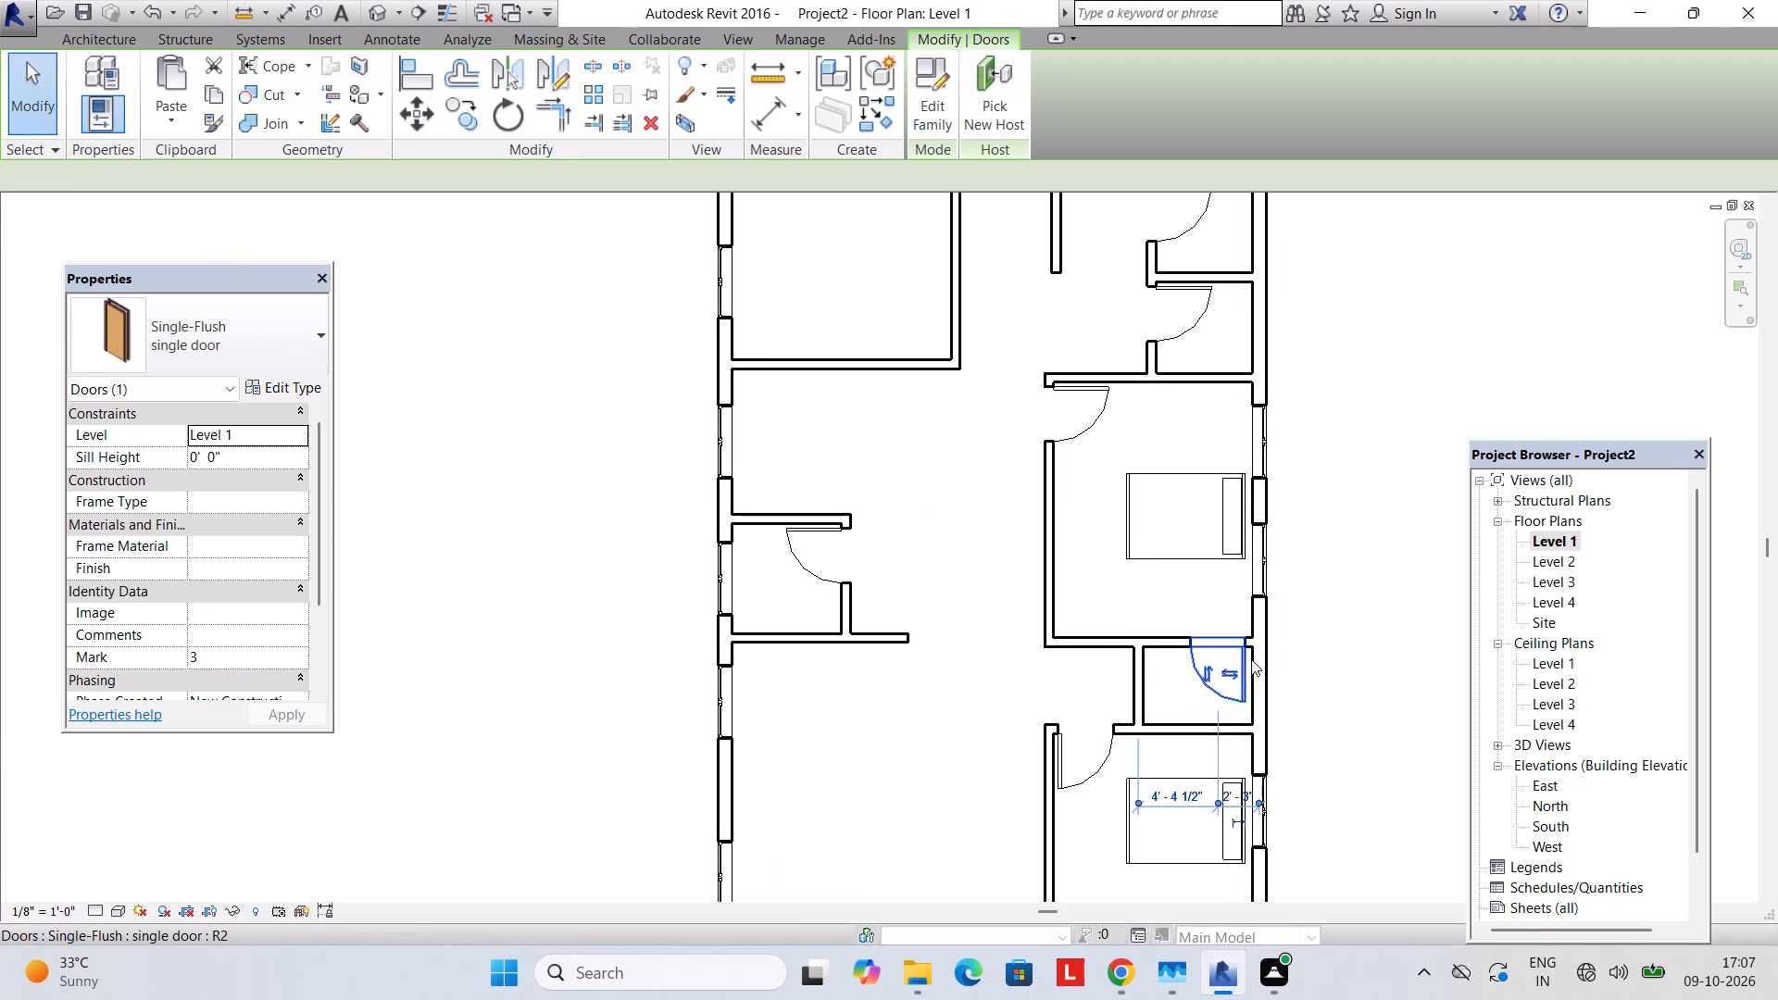
key("space")
key("space")
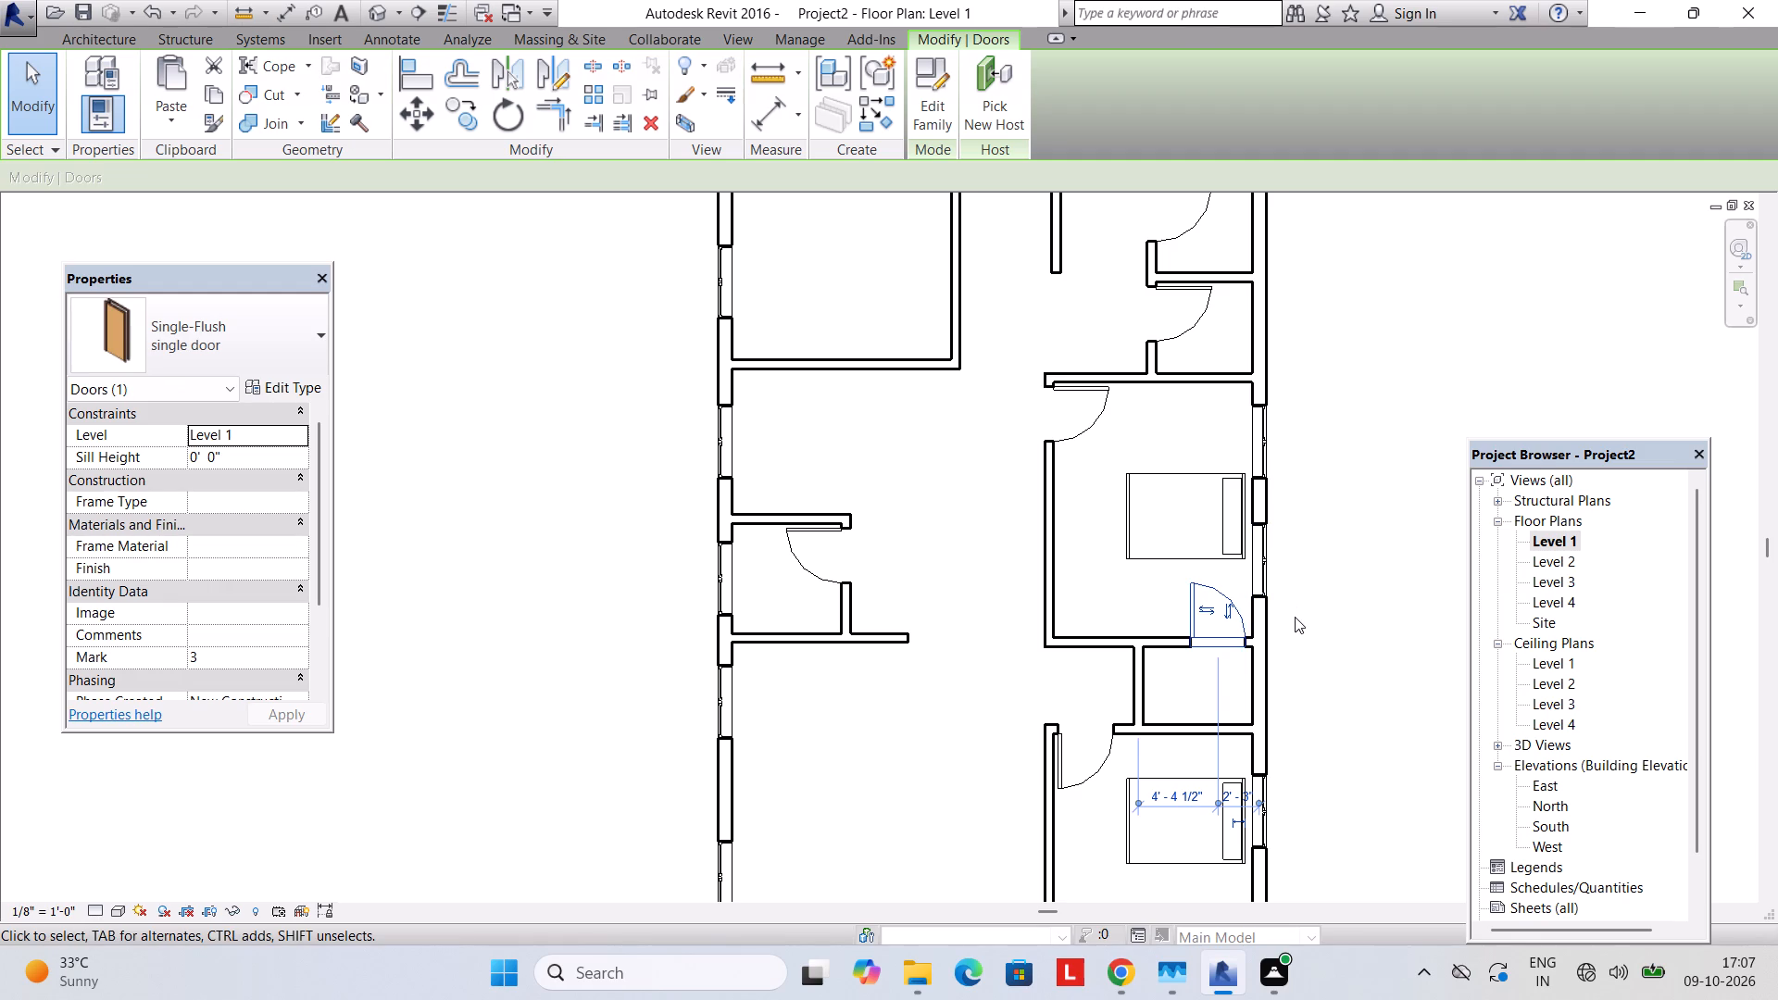
key("space")
key("Left")
key("Left")
key("Left")
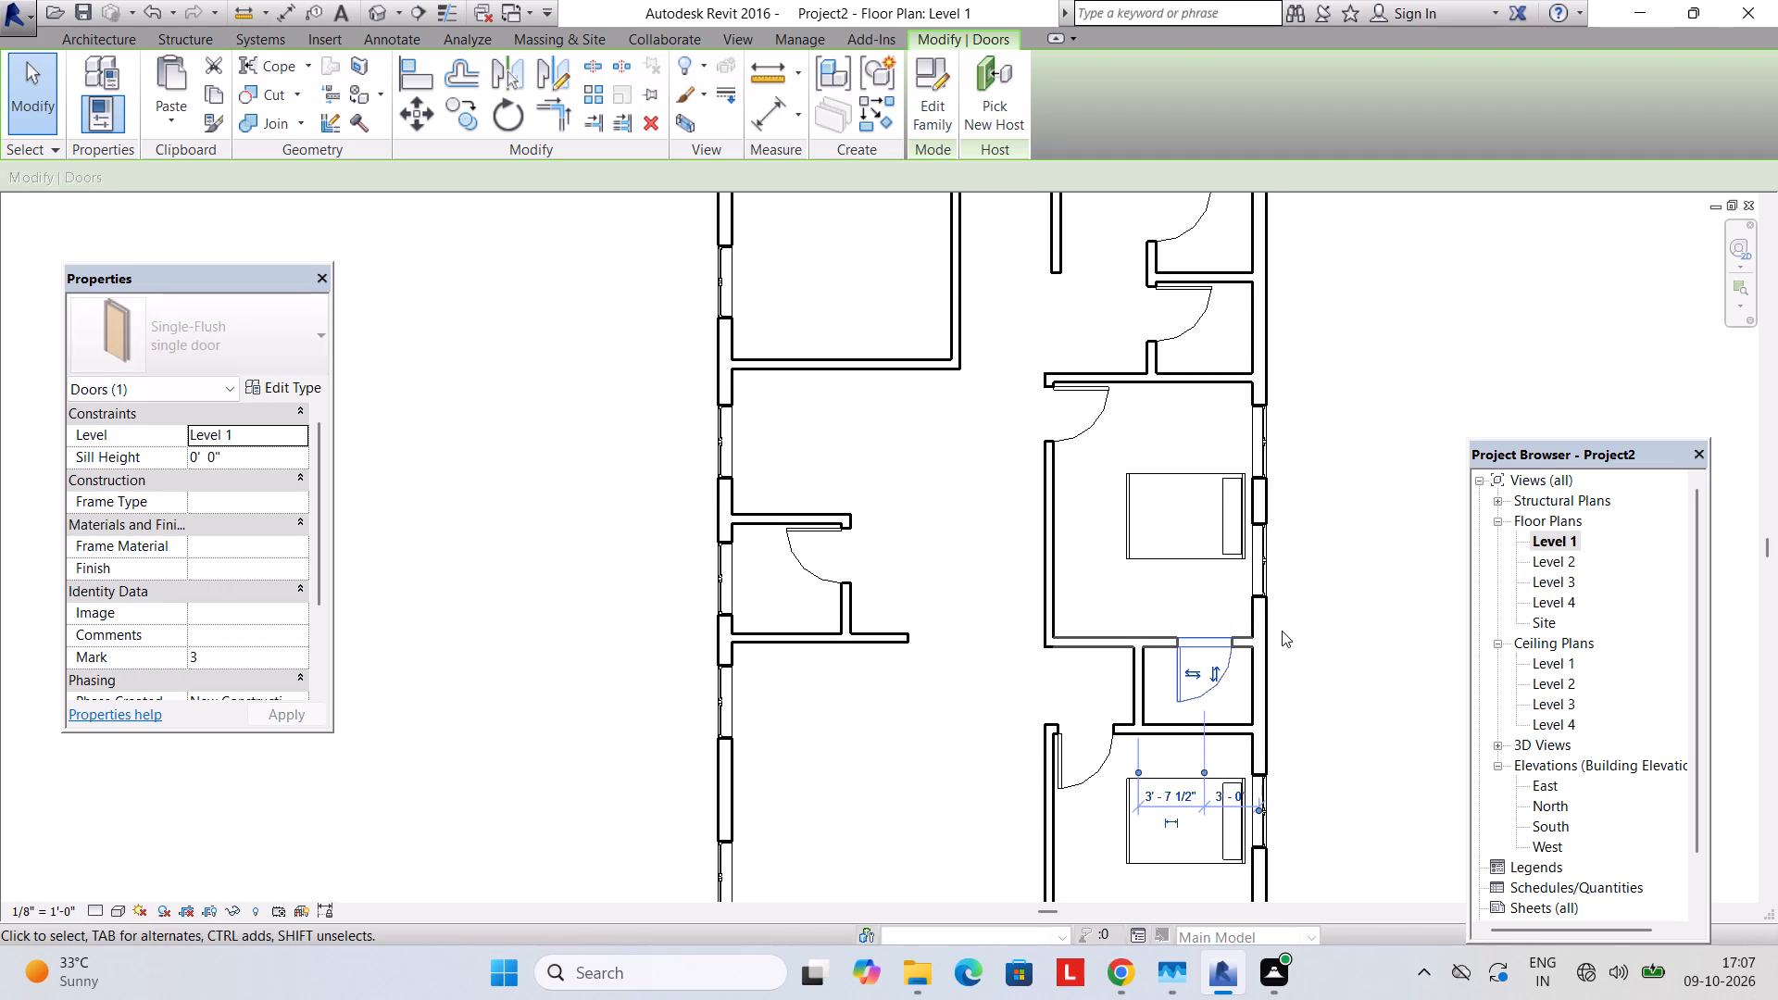
key("Left")
key("Left")
key("Left")
key("Left")
key("Left")
key("Left")
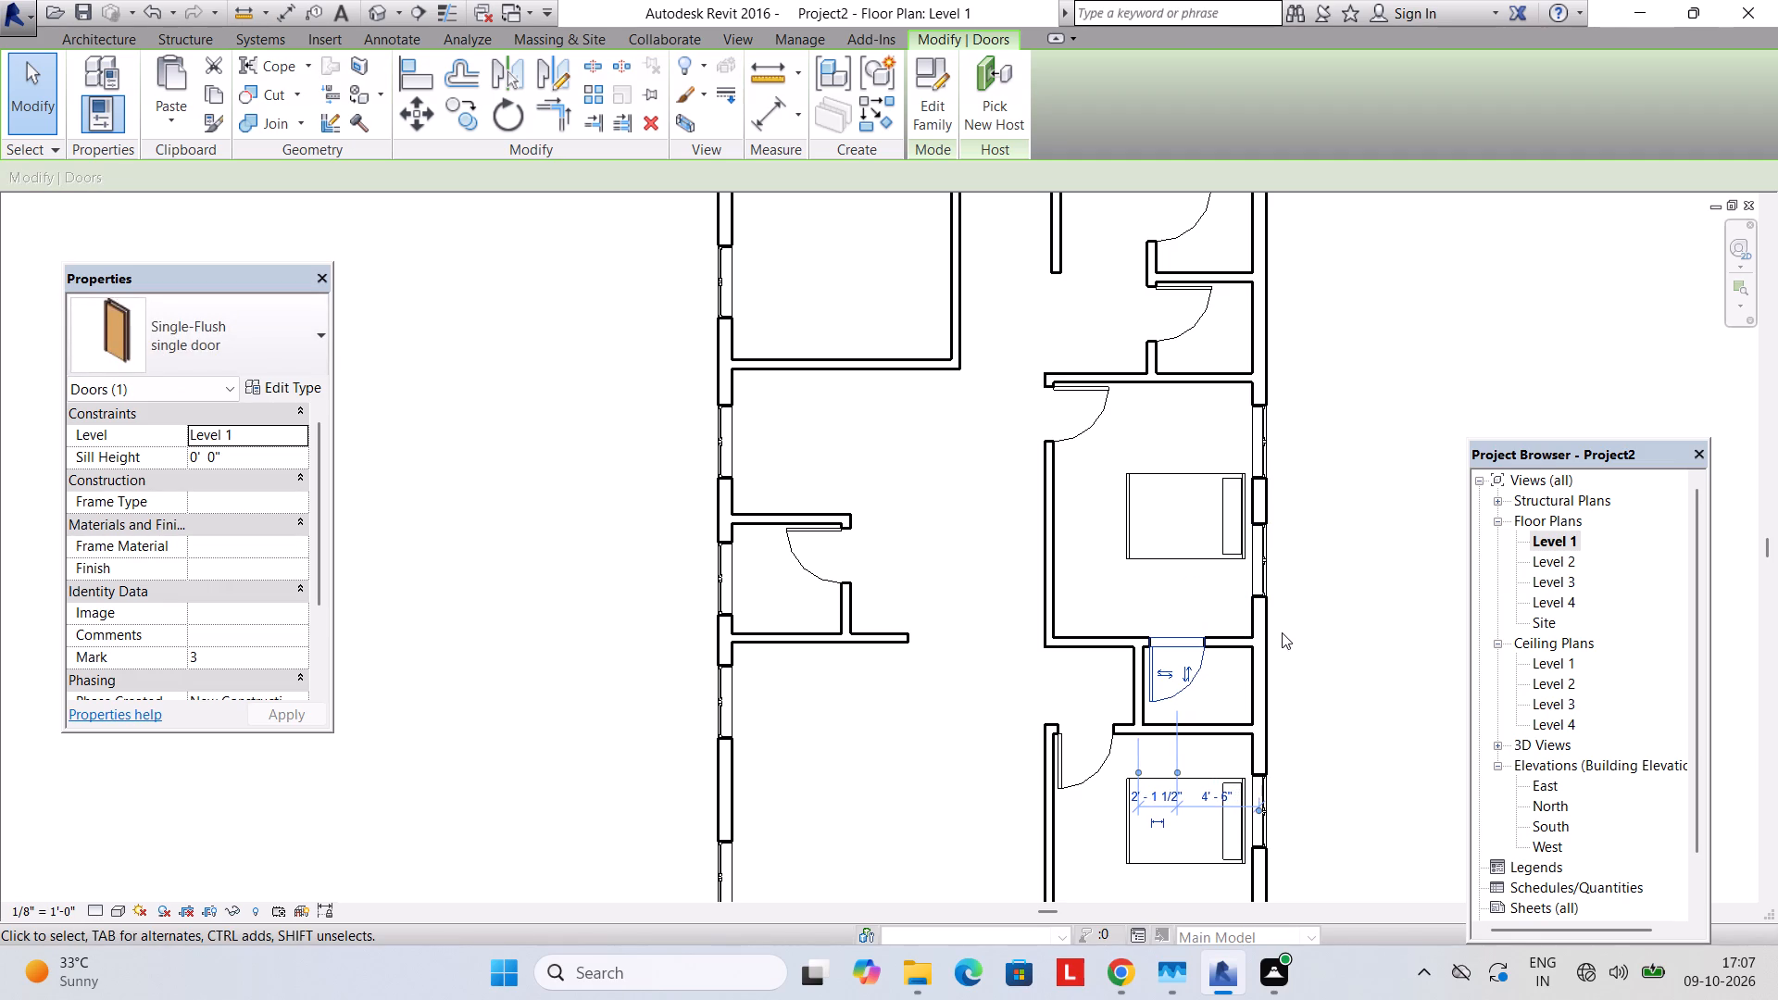
key("Escape")
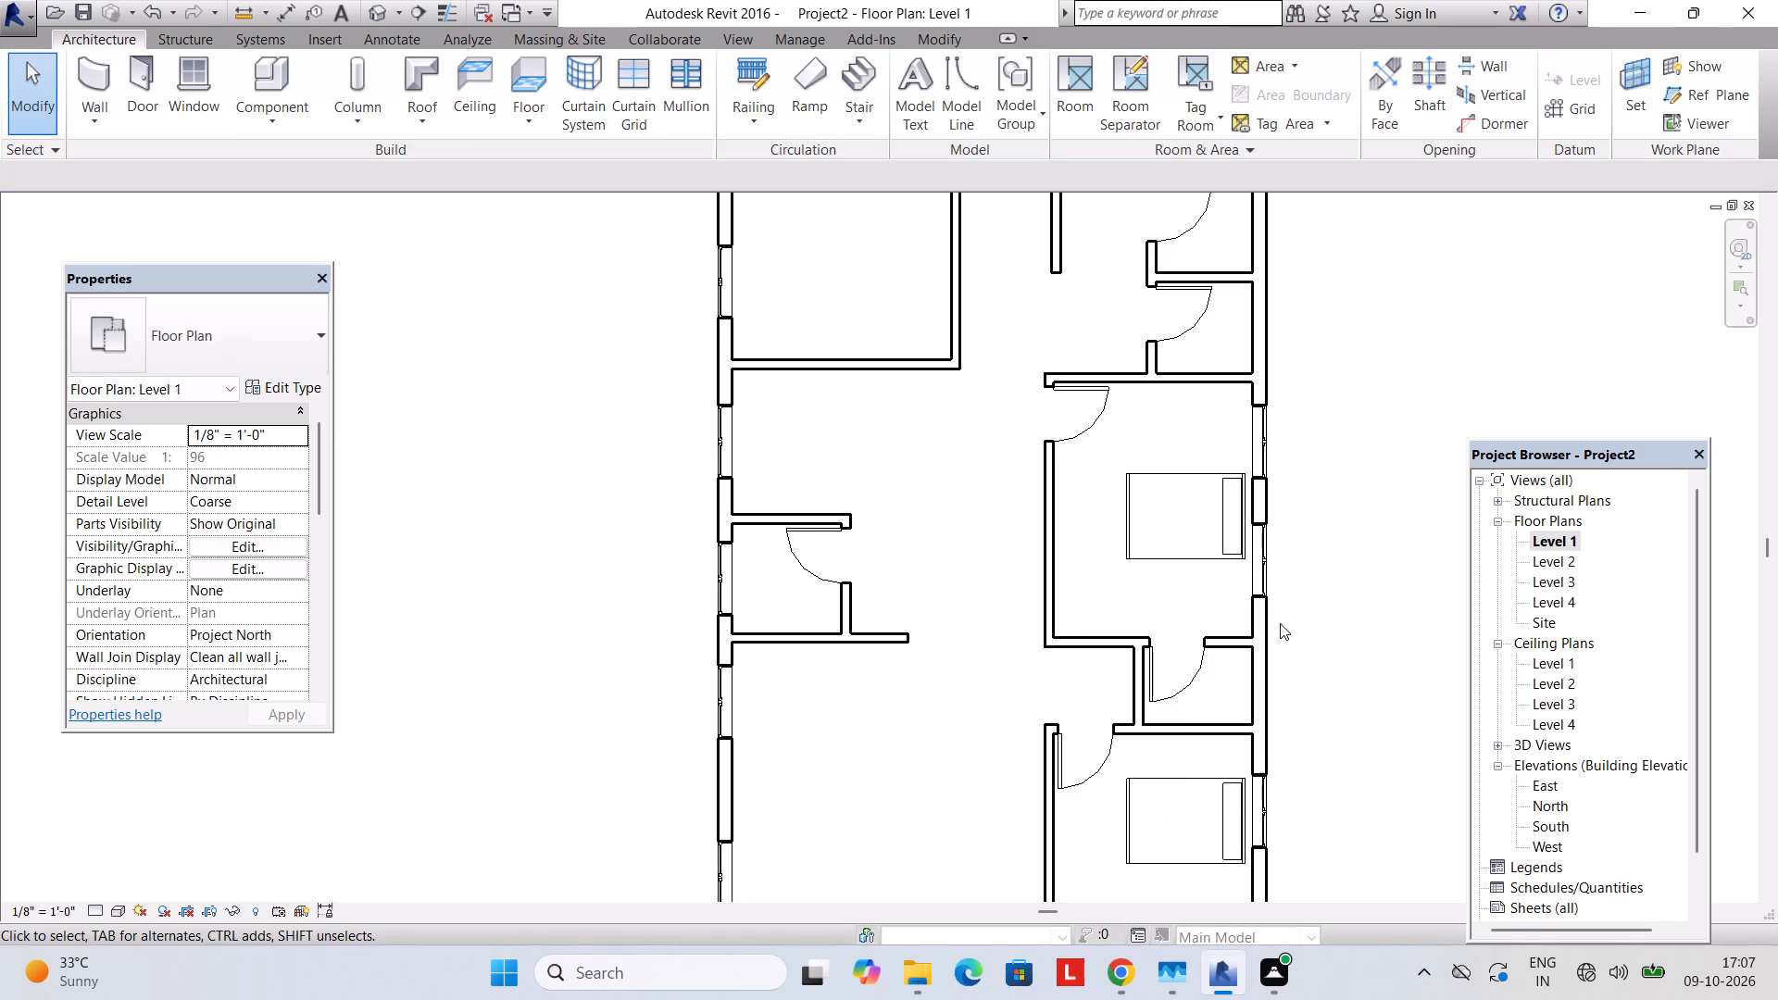
Examine the two furnished bedrooms, the small room between them and the adjoining living area on the plan.
scroll(1280, 627, "down", 1)
scroll(1233, 691, "up", 1)
middle_click_drag(1210, 709, 1196, 599)
scroll(1196, 599, "up", 1)
scroll(1196, 599, "down", 1)
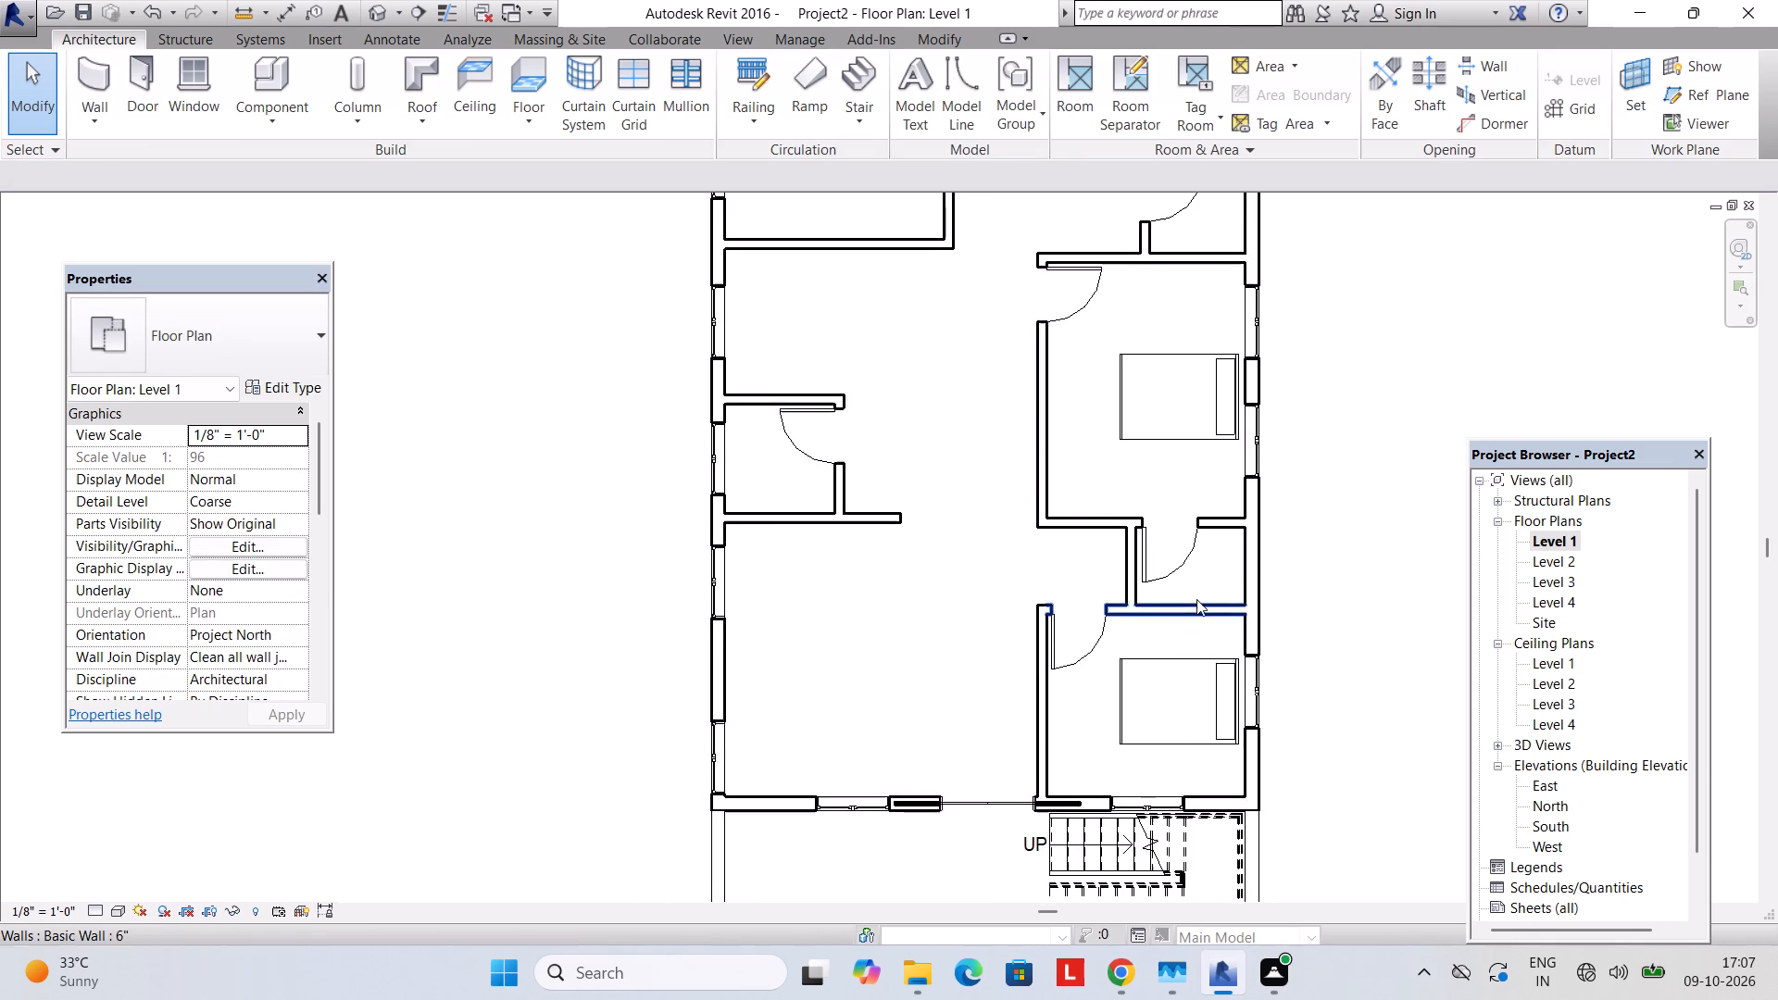
scroll(1196, 599, "down", 2)
middle_click_drag(1156, 681, 1174, 622)
scroll(1172, 629, "up", 1)
middle_click_drag(1038, 648, 1109, 711)
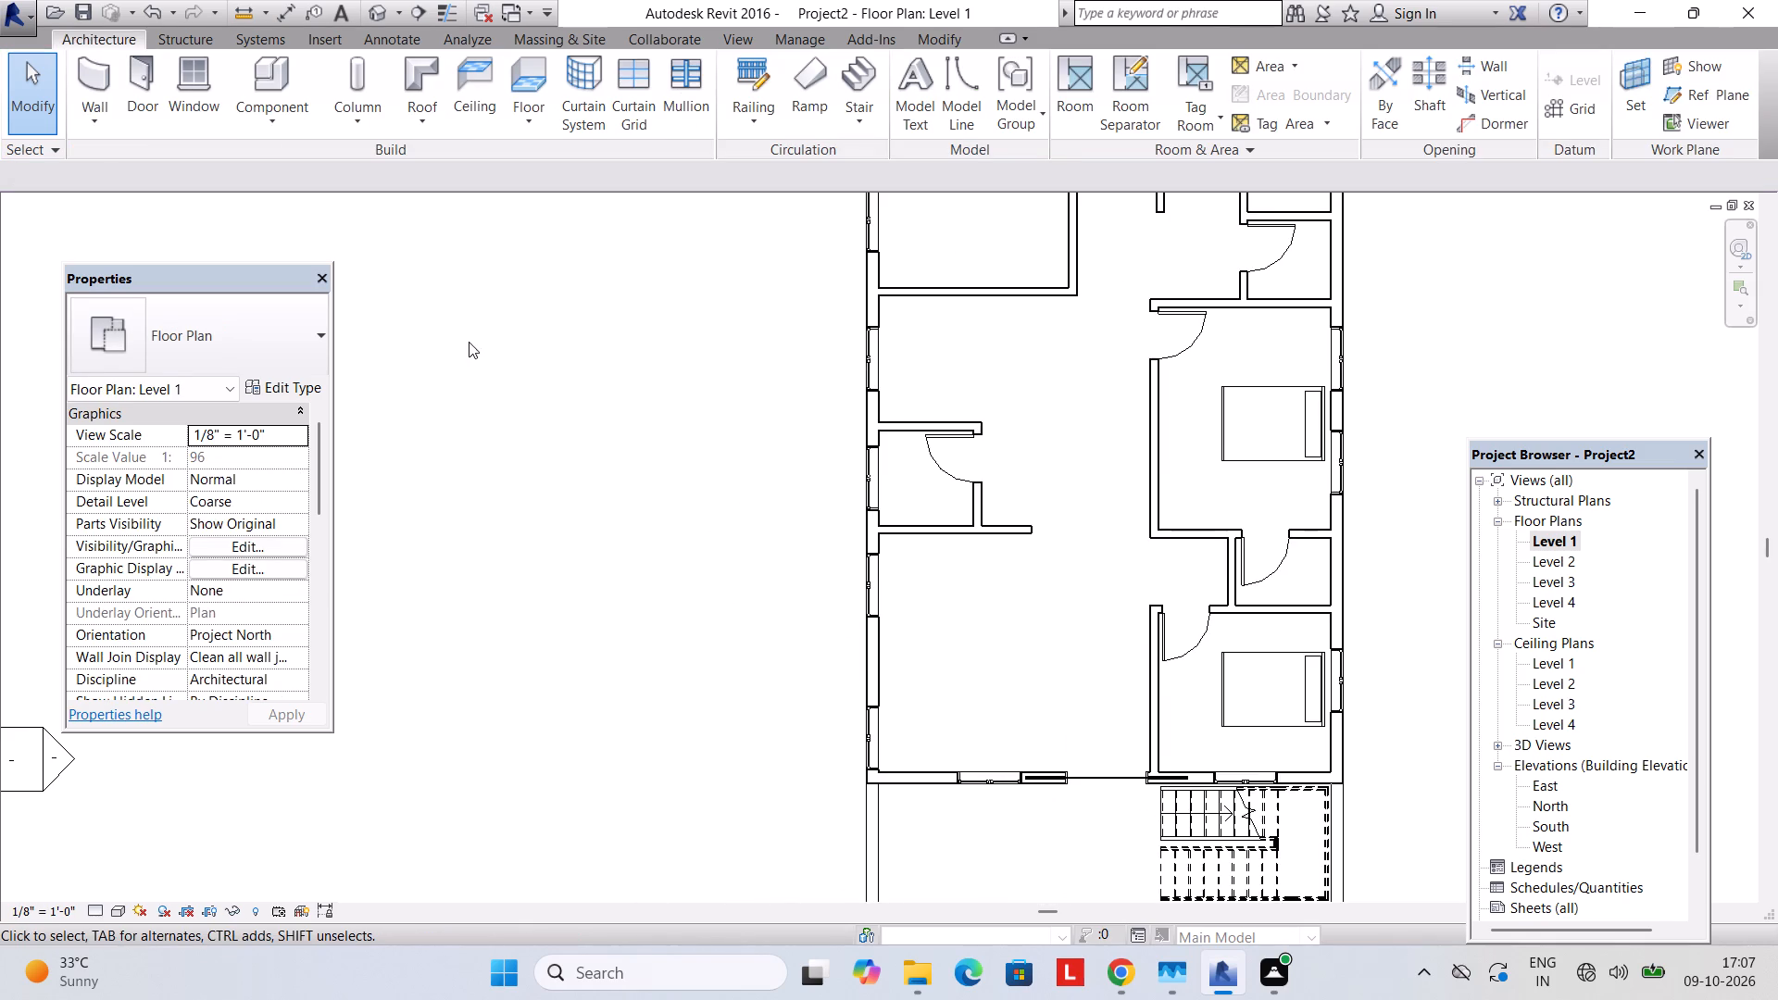
Start placing a component and open the US Imperial library's Furniture > Seating folder to load a family.
left_click(255, 134)
left_click(292, 165)
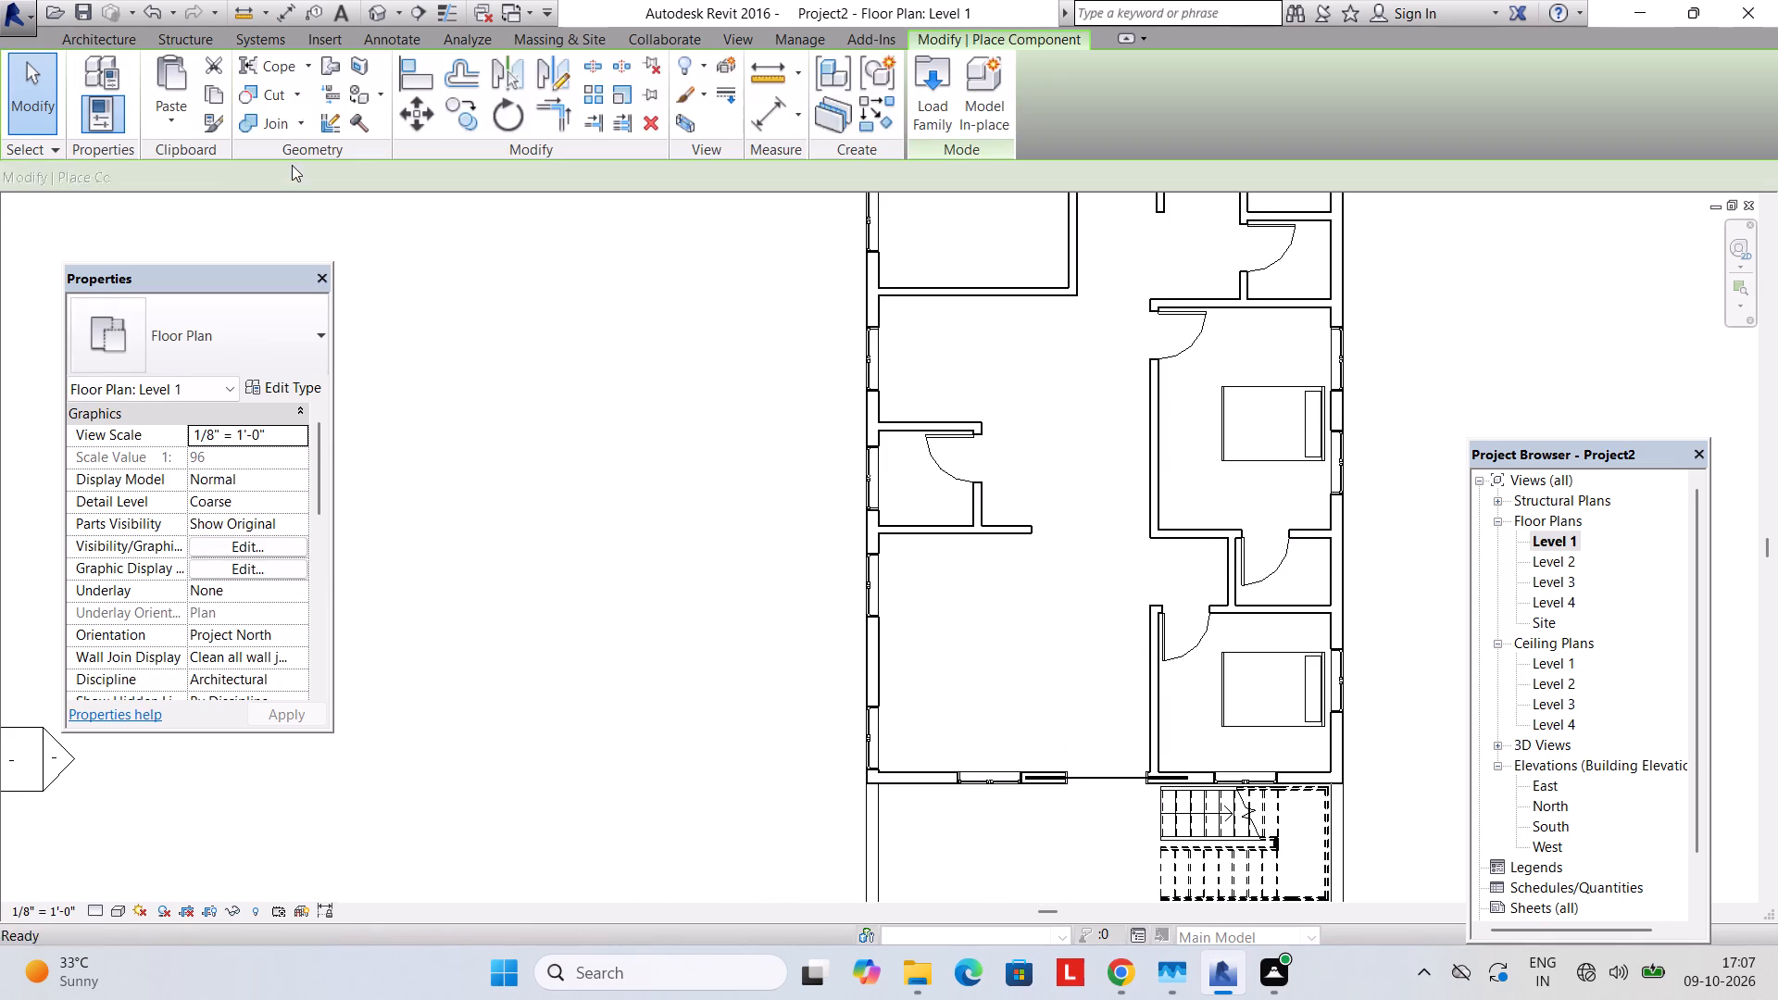
left_click(900, 90)
left_click(923, 103)
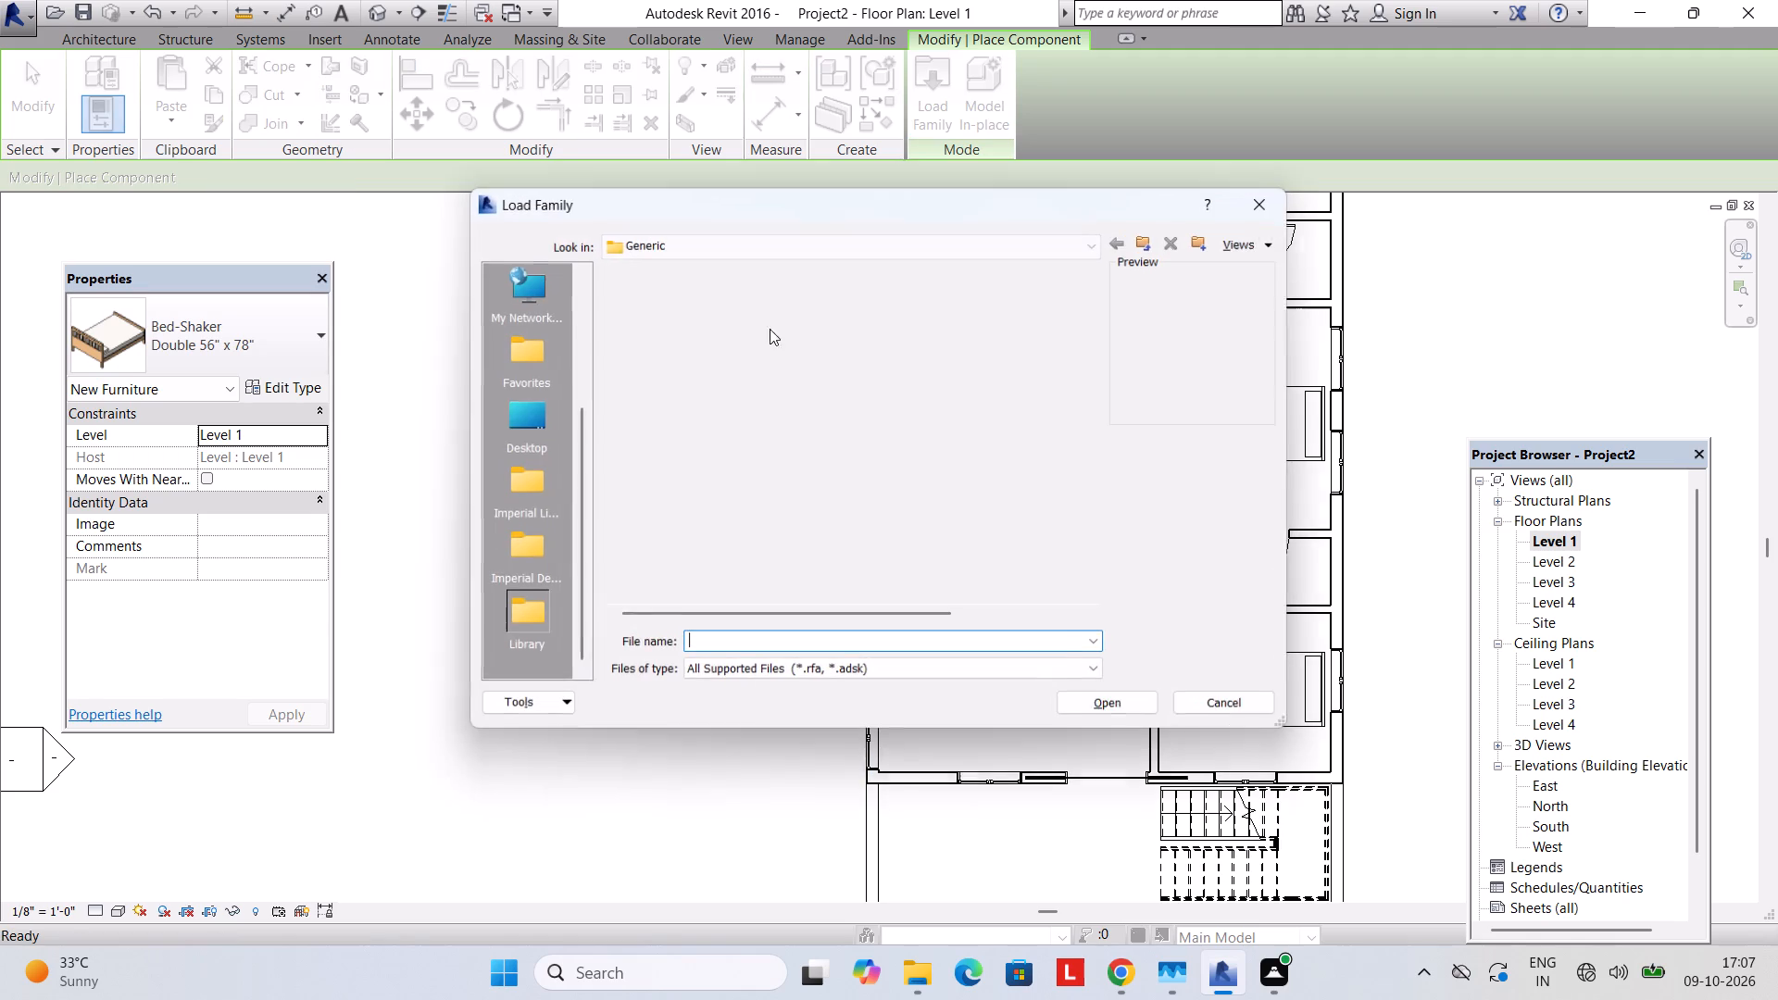
left_click(689, 244)
left_click(755, 381)
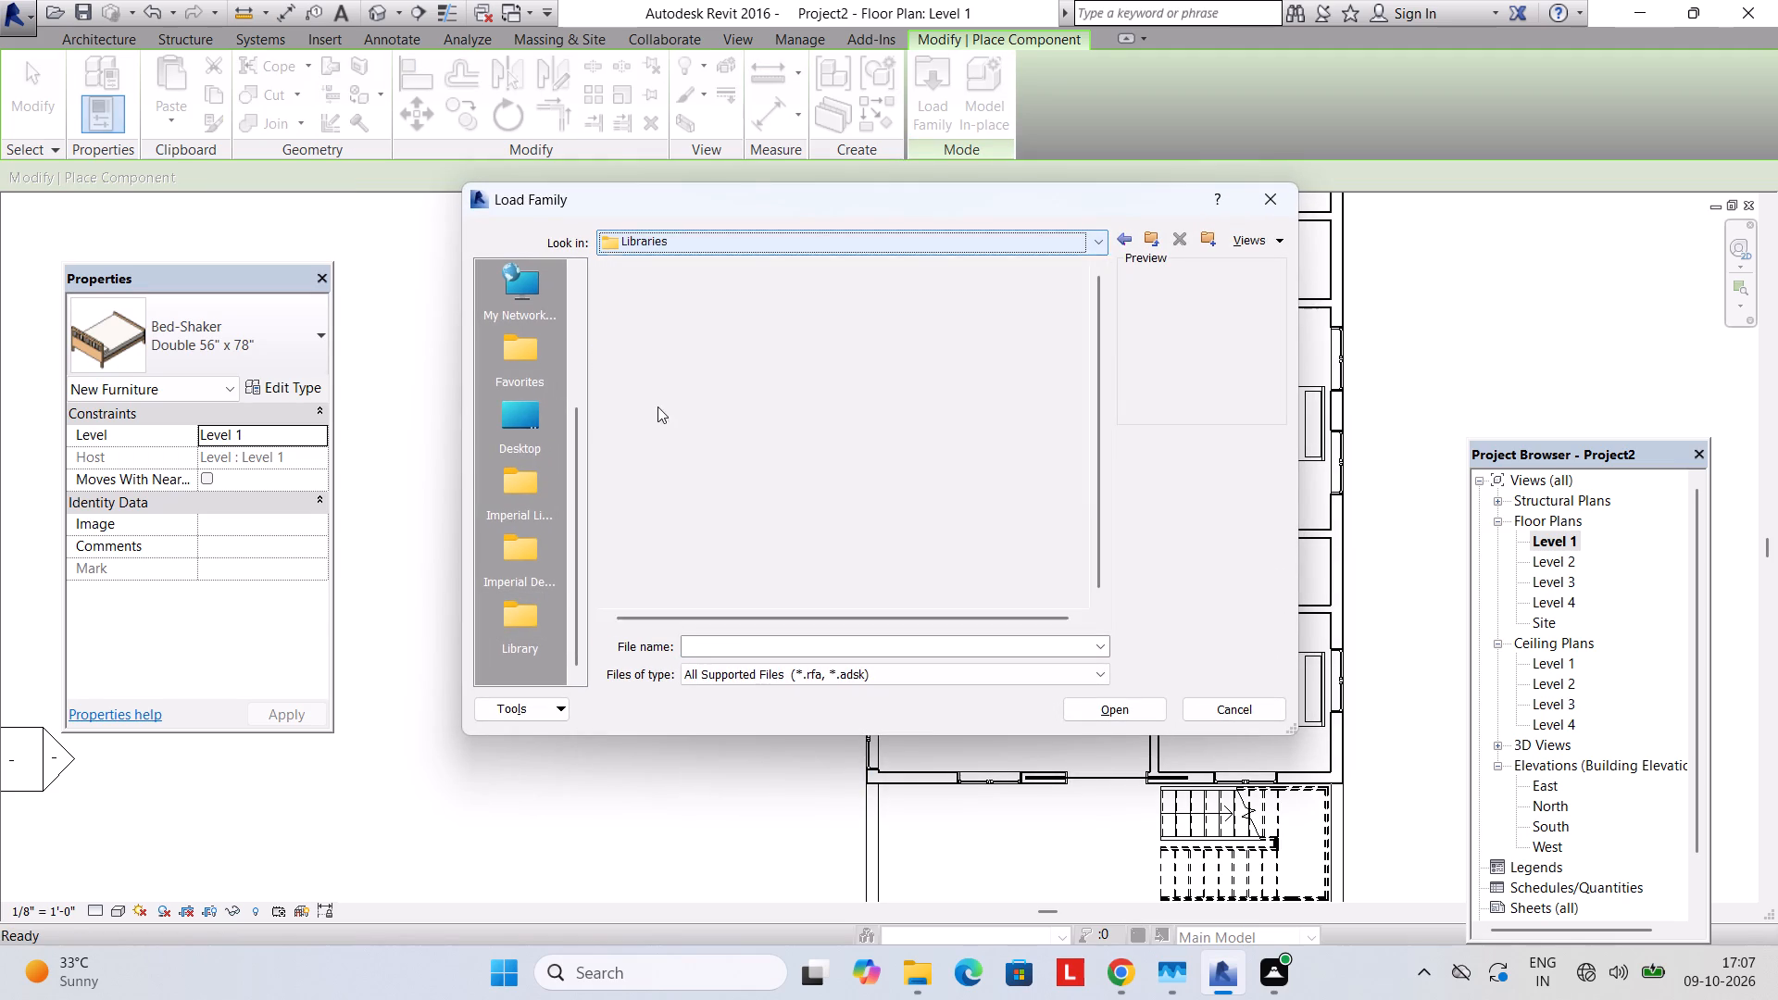
double_click(681, 346)
scroll(678, 513, "down", 2)
left_click(679, 469)
left_click(679, 469)
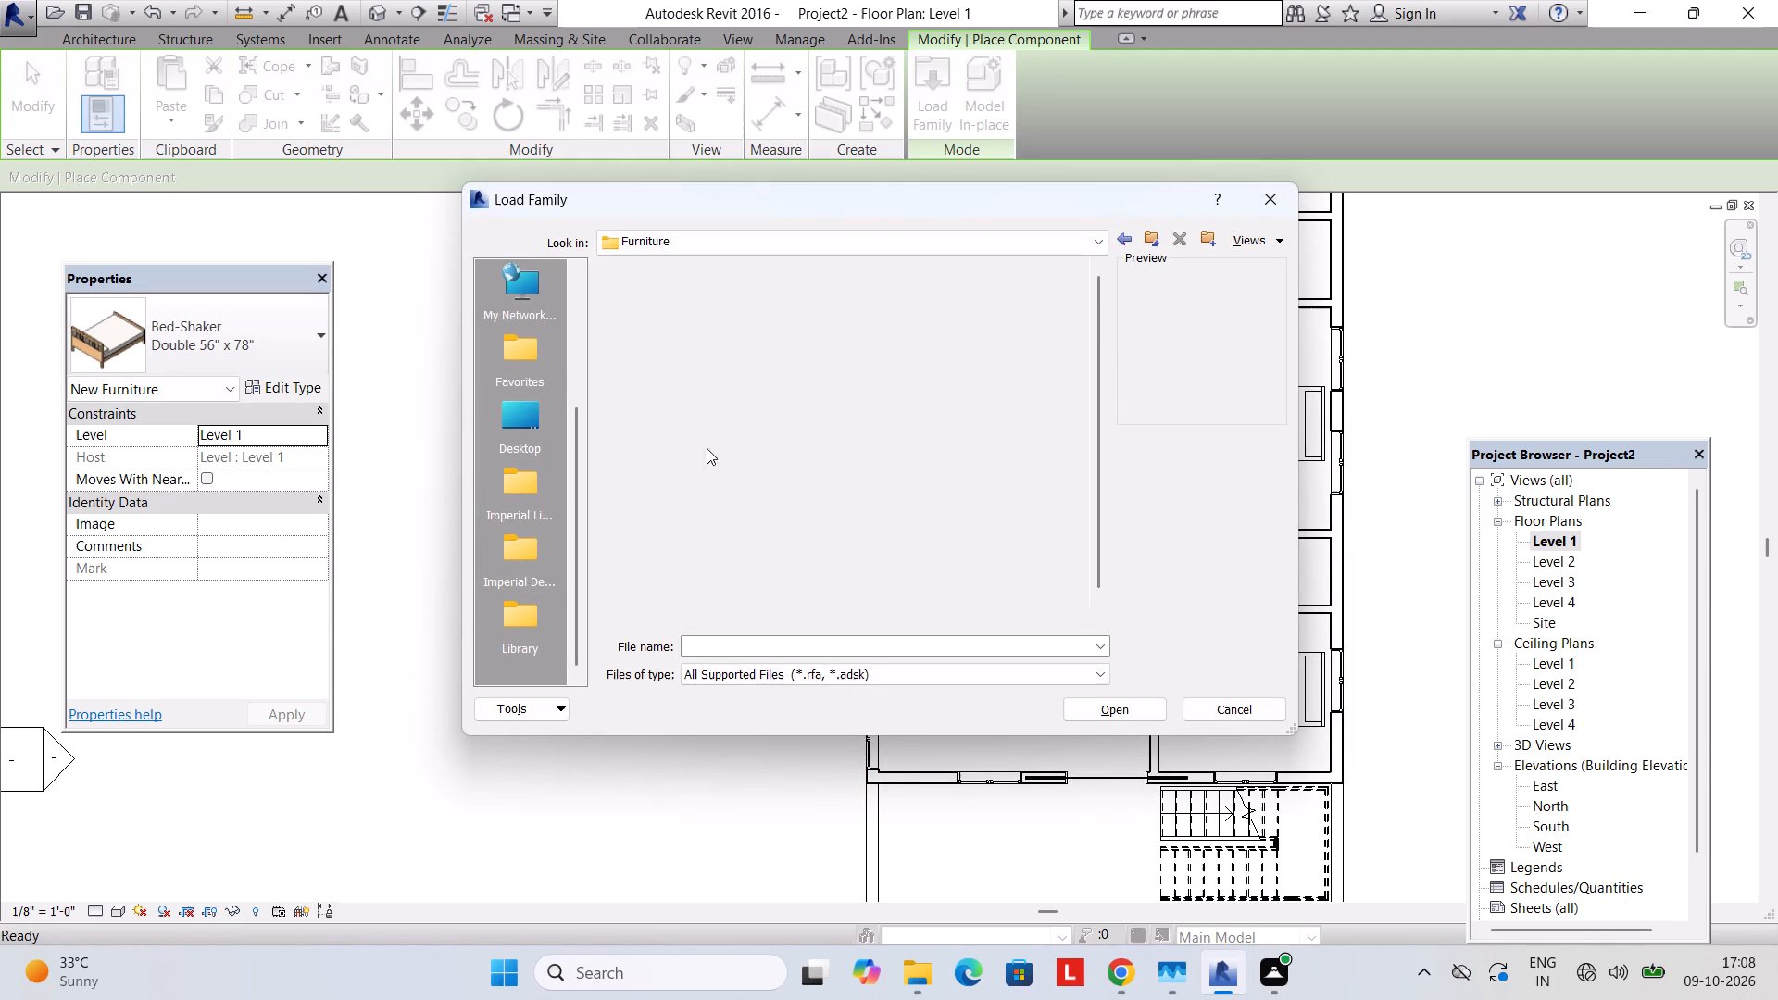
left_click(685, 319)
left_click(685, 319)
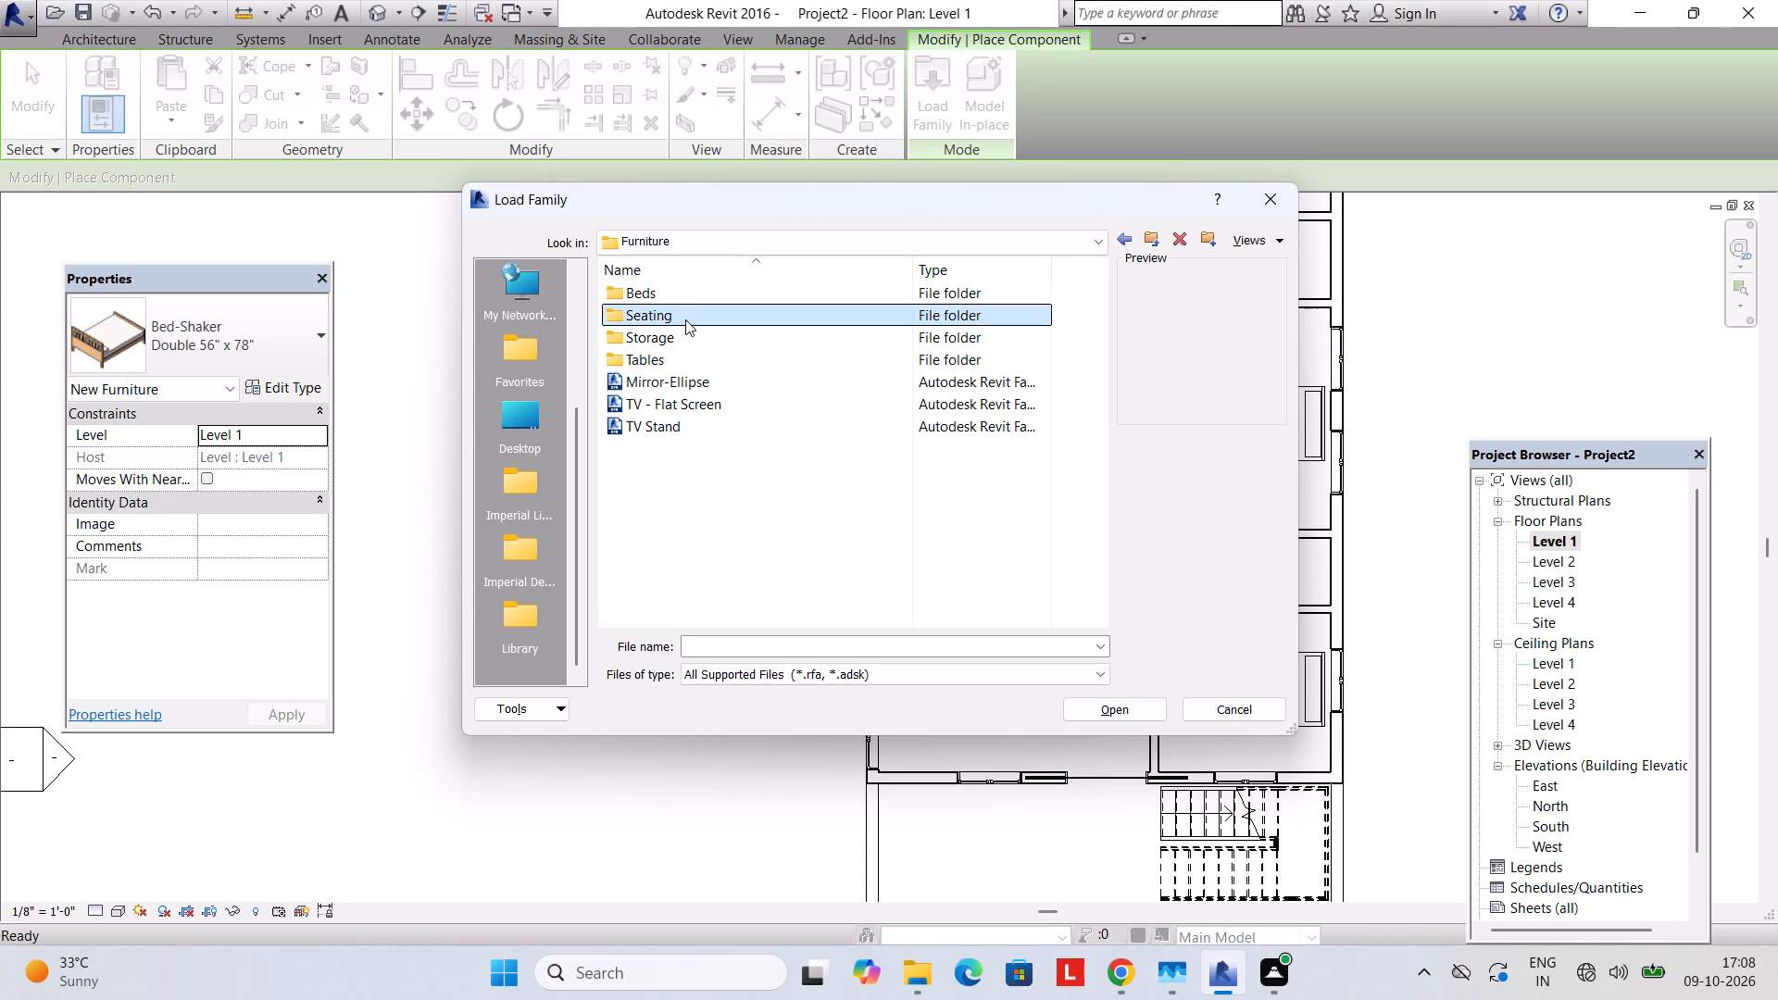
left_click(685, 319)
double_click(718, 315)
double_click(718, 315)
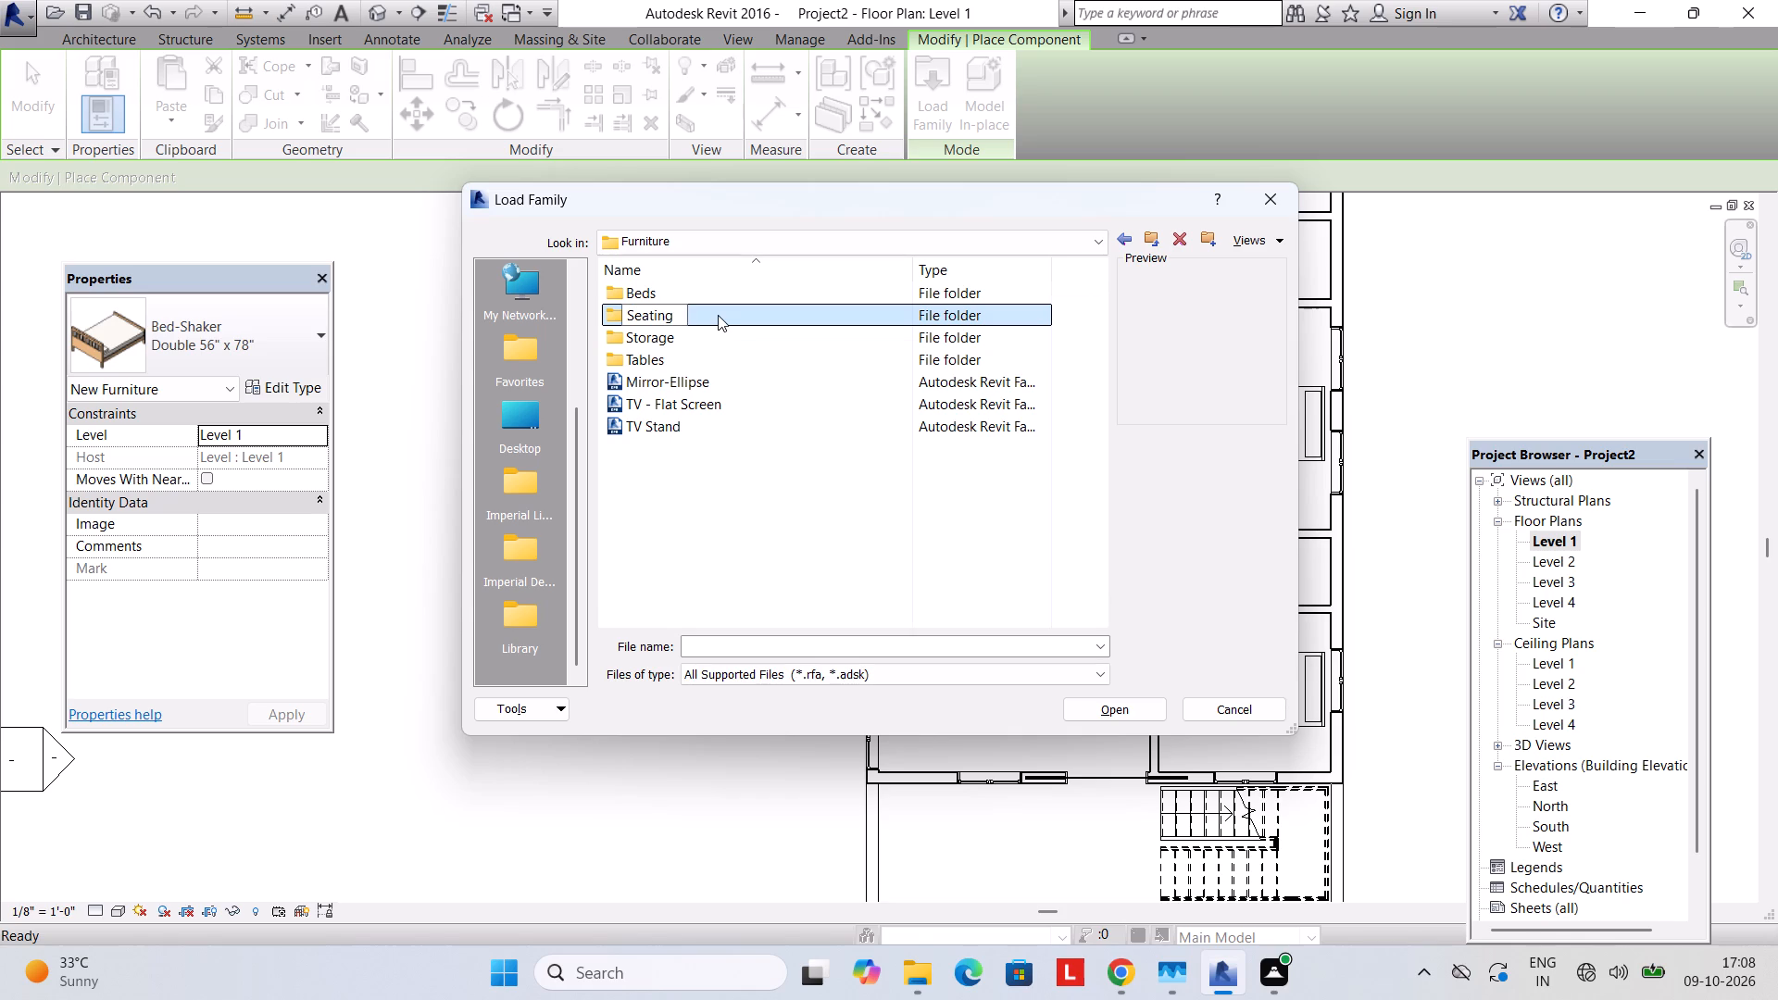
Compare the seating family previews and load the Sofa-Pensi family.
left_click(672, 307)
left_click(672, 293)
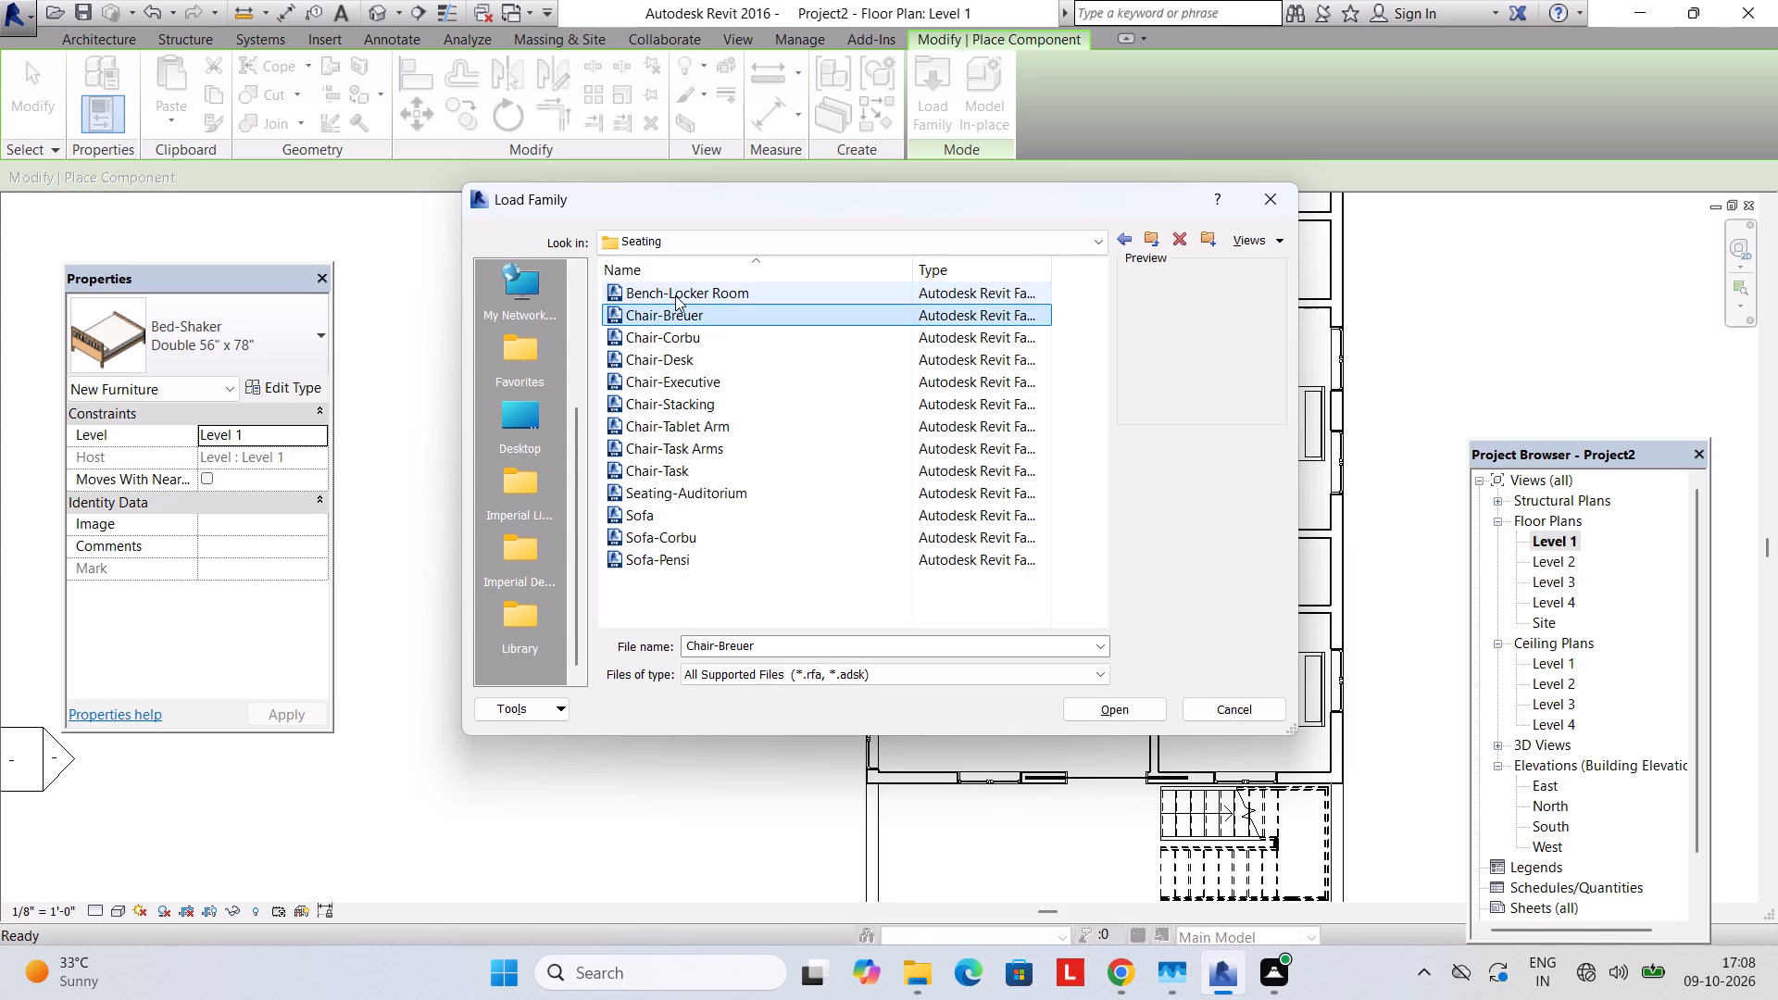
left_click(675, 295)
left_click(671, 315)
left_click(672, 341)
left_click(681, 544)
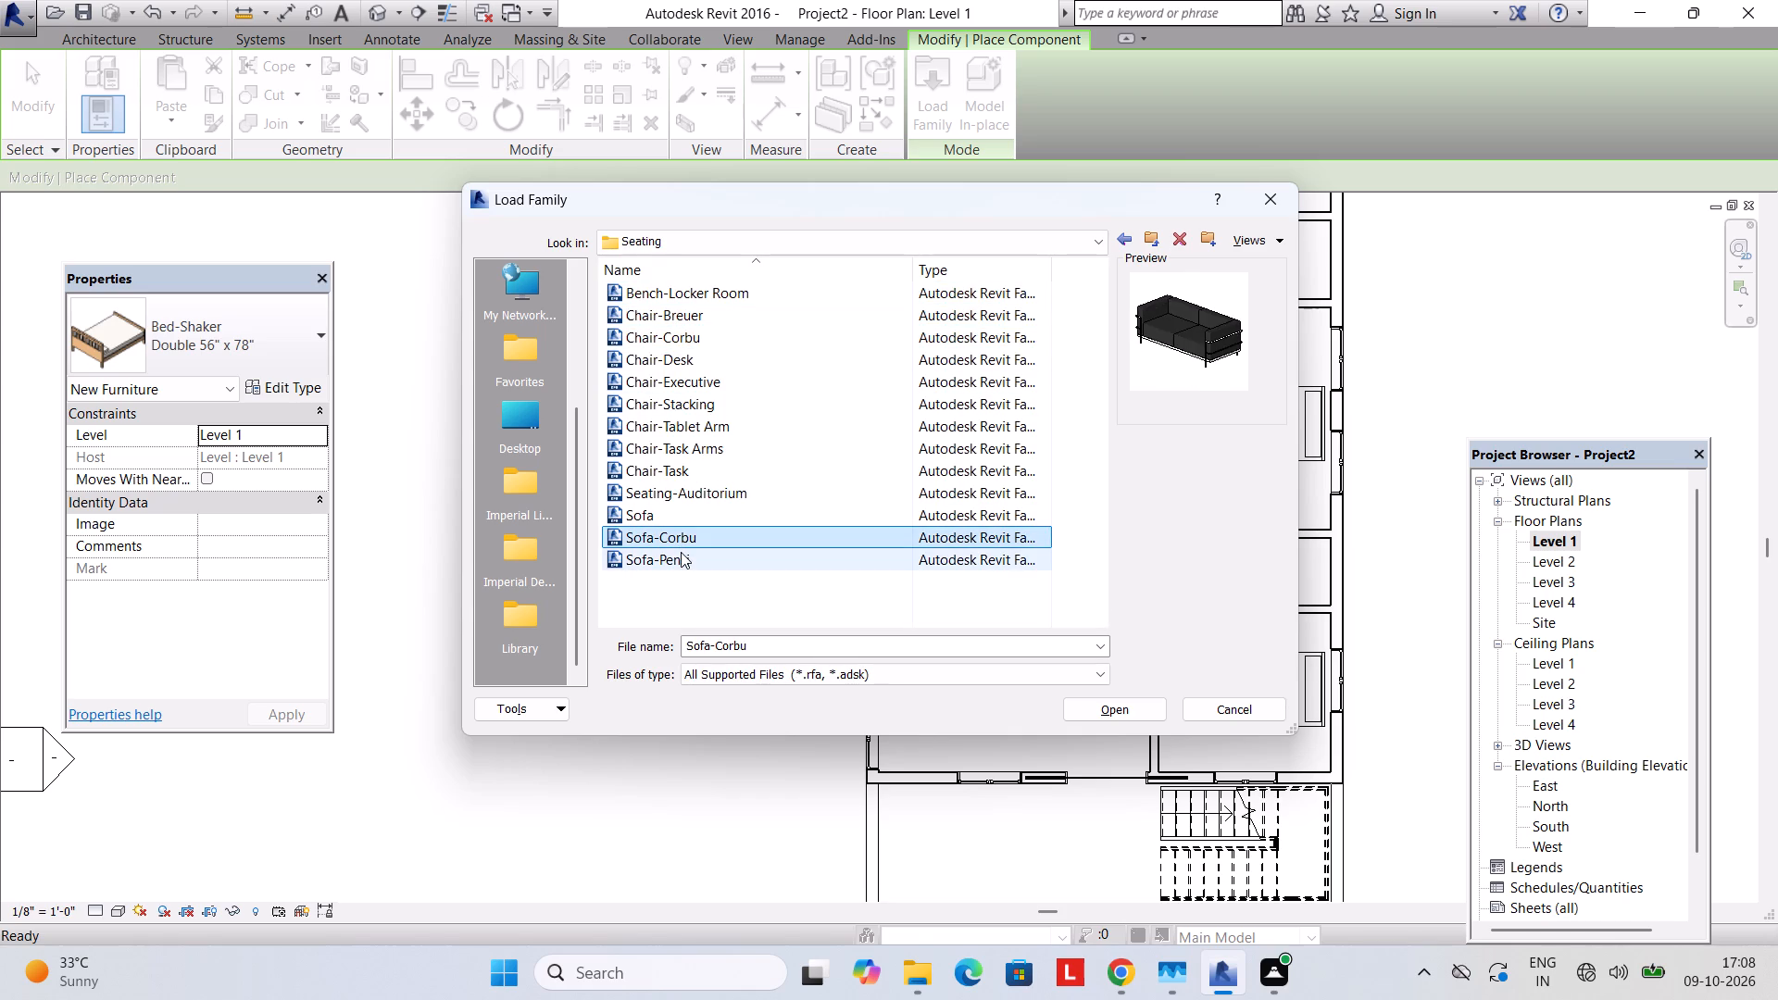
left_click(681, 552)
left_click(682, 544)
left_click(682, 516)
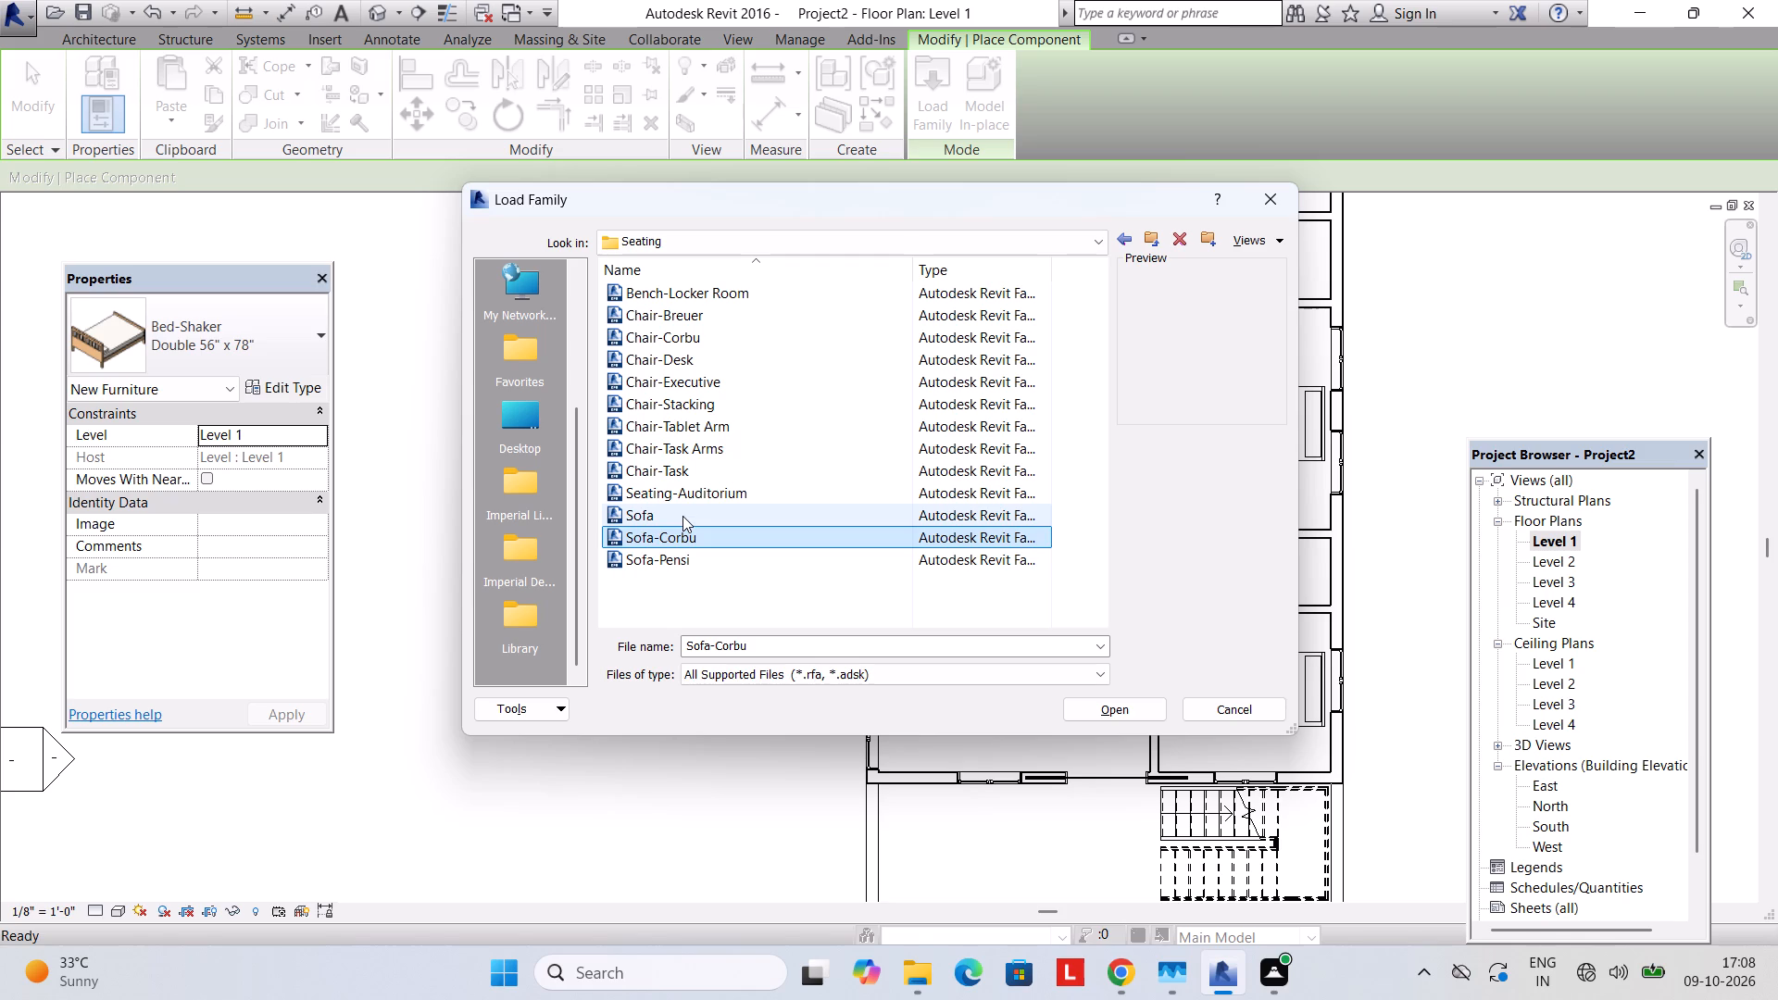
left_click(693, 561)
left_click(693, 561)
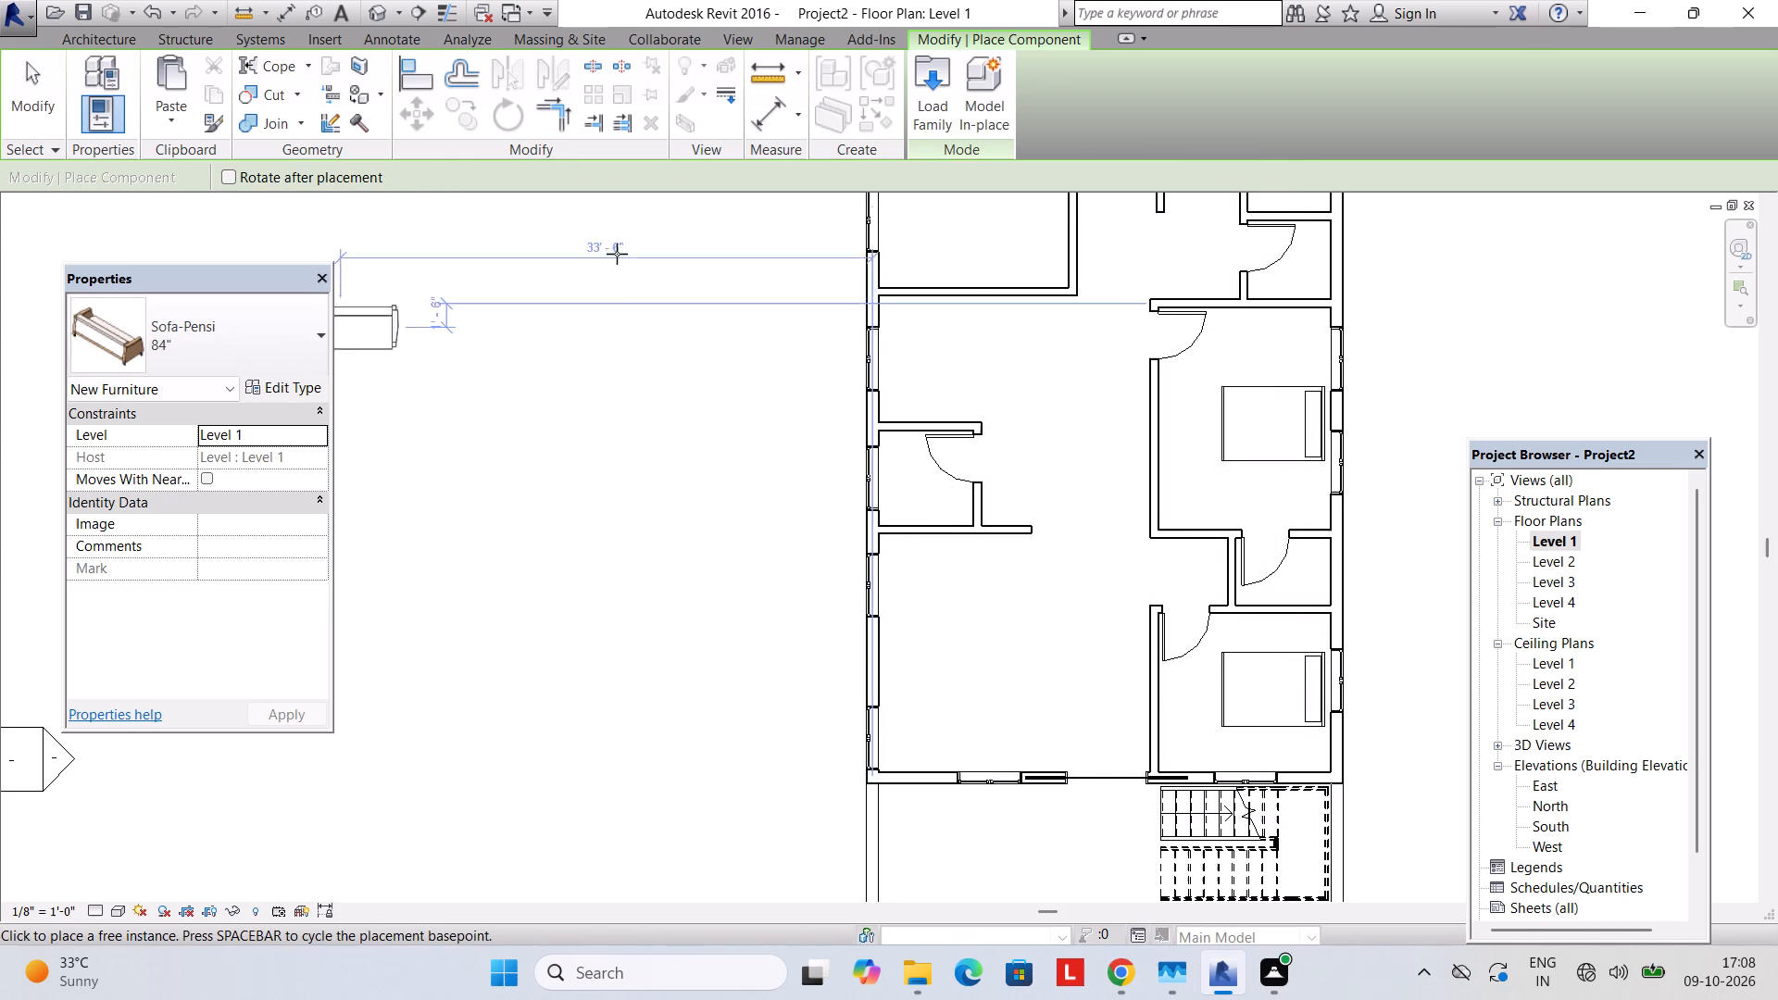
Open the US Metric library's Furniture > Seating folder to load another family.
left_click(928, 110)
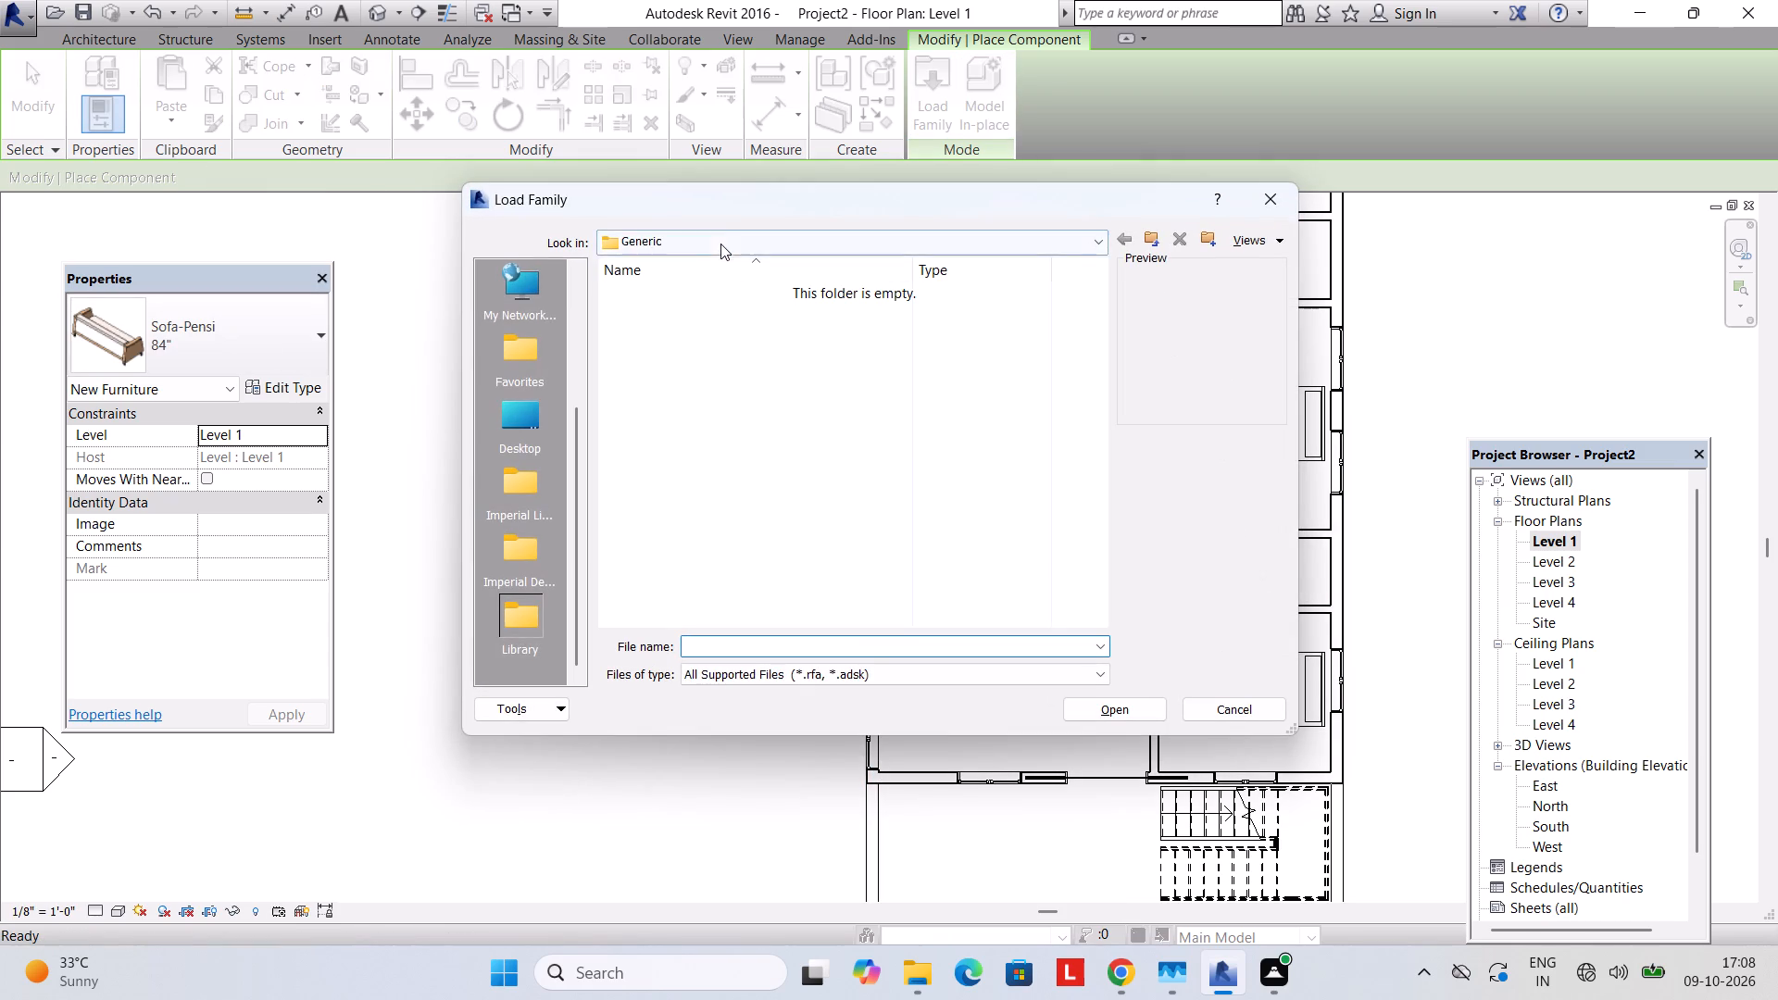
left_click(720, 244)
left_click(726, 381)
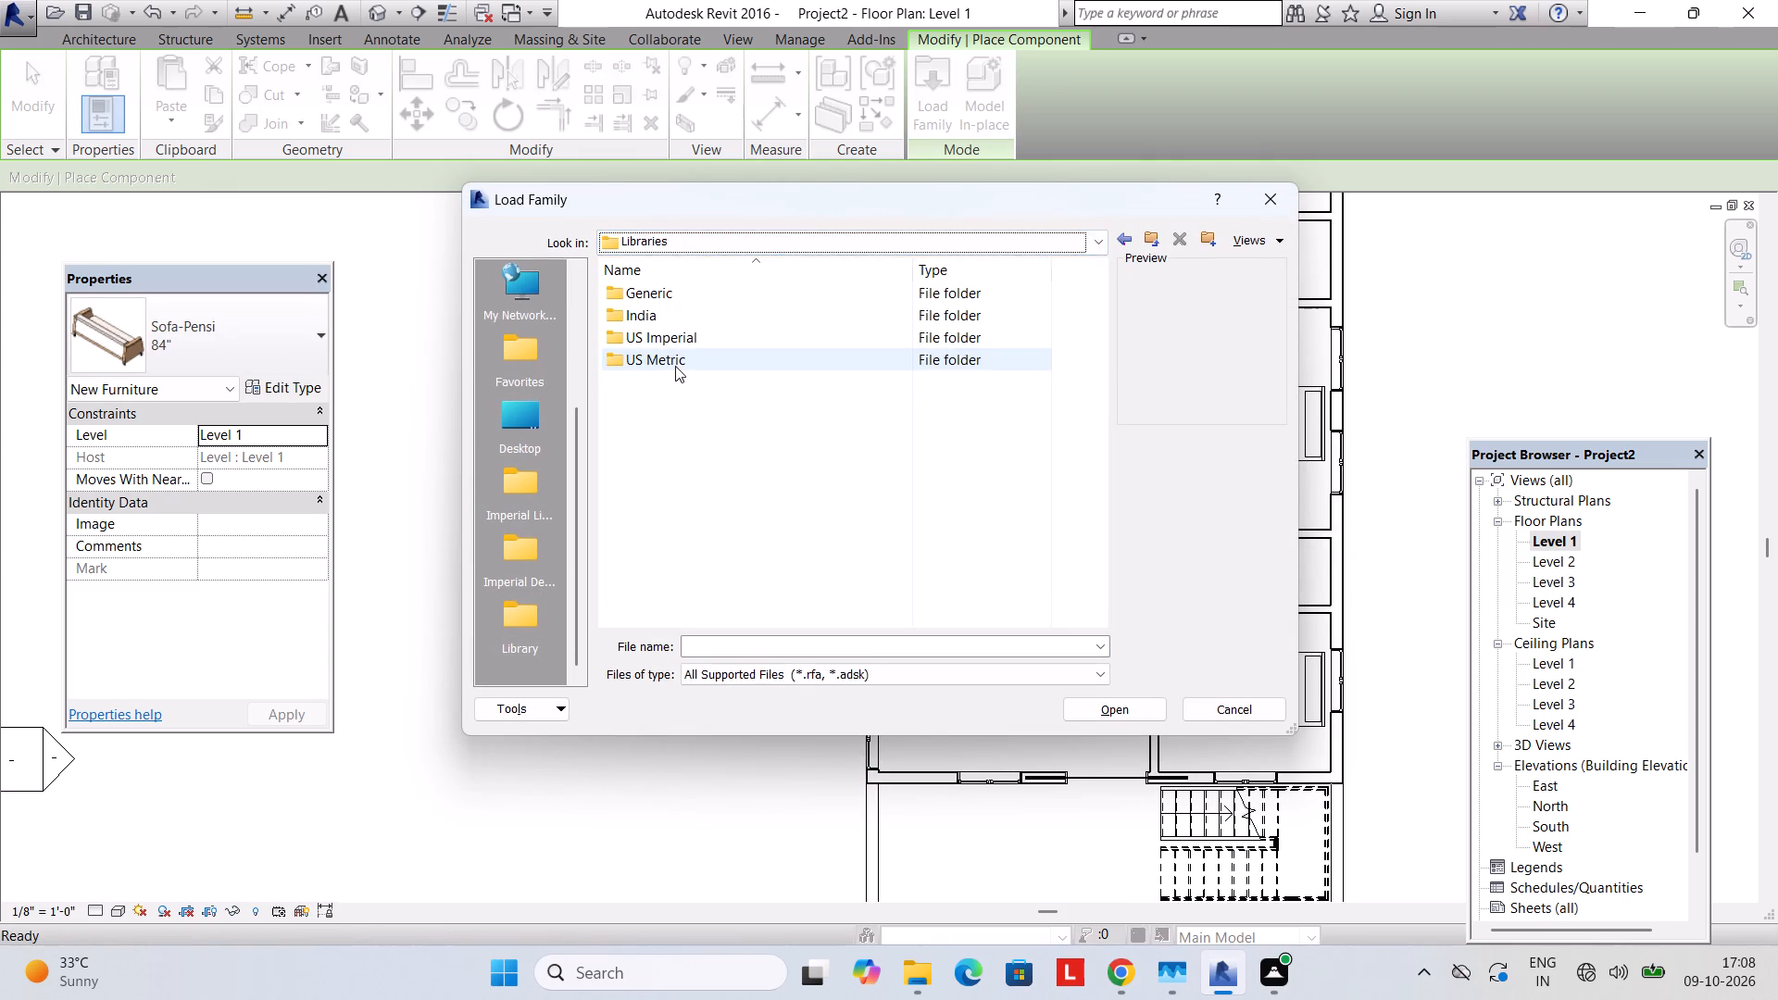
left_click(675, 366)
double_click(679, 362)
scroll(683, 524, "down", 2)
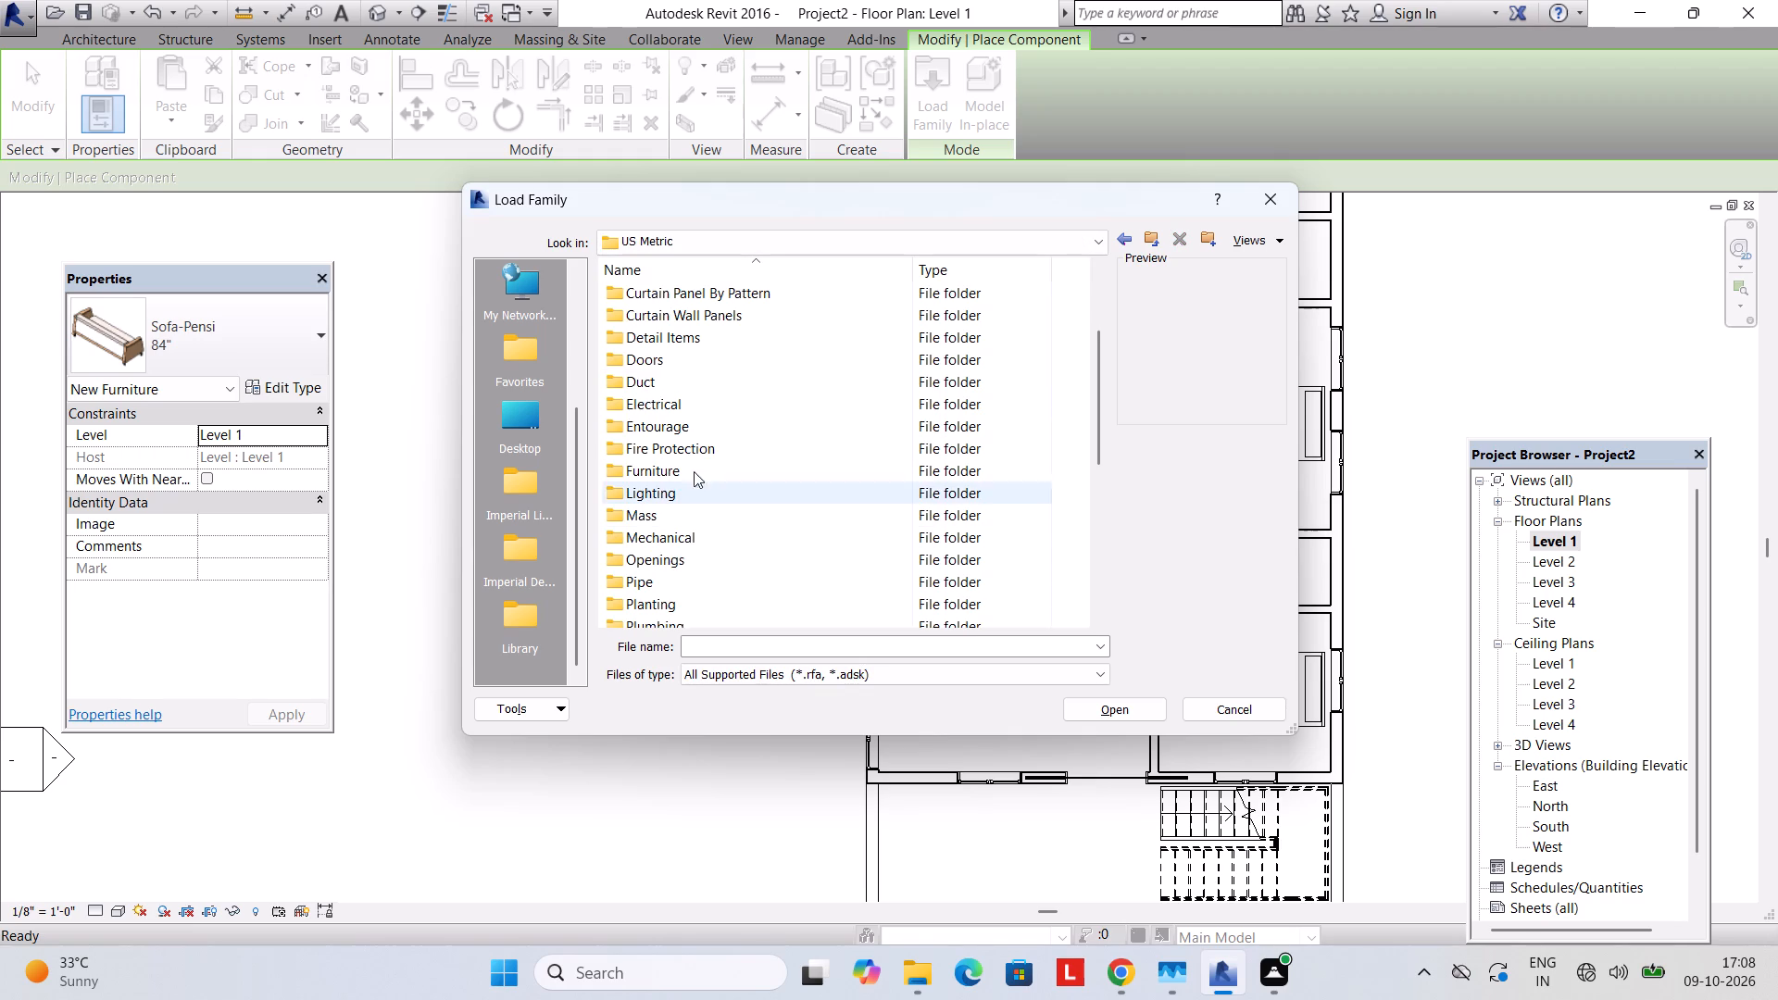
left_click(701, 430)
double_click(687, 467)
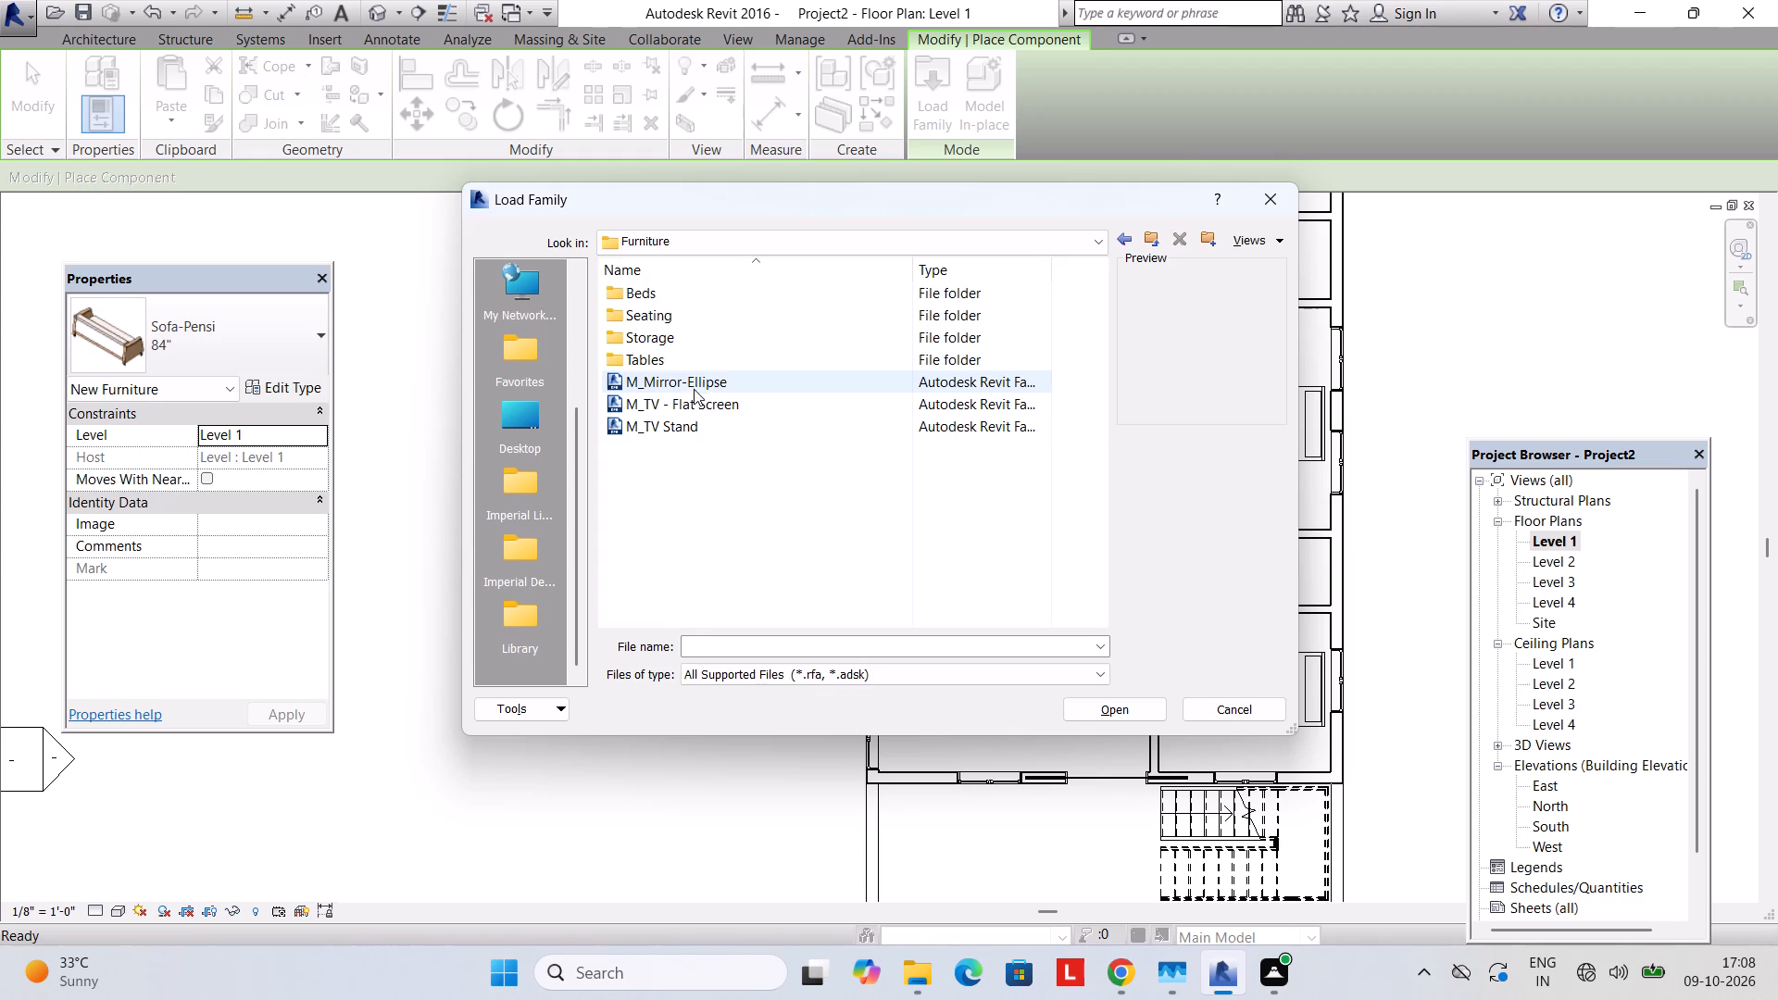
left_click(697, 425)
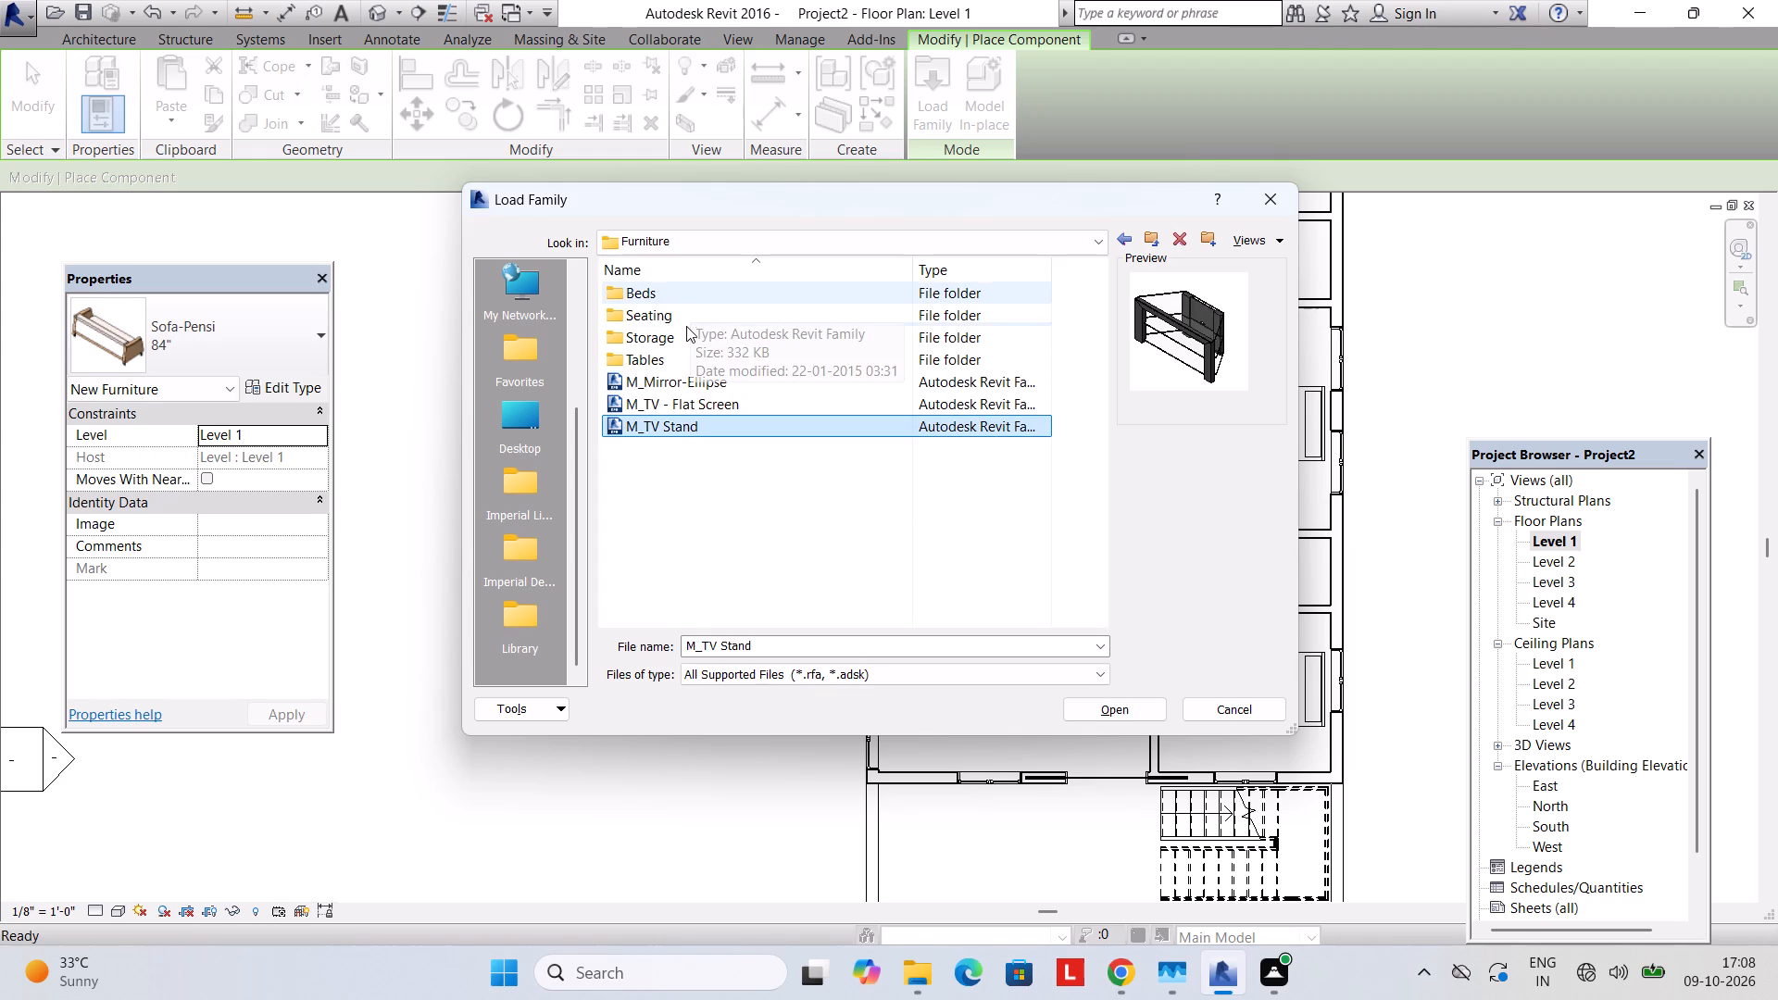
double_click(687, 322)
Compare the metric sofa and chair previews and load the M_Sofa family.
left_click(685, 562)
left_click(687, 544)
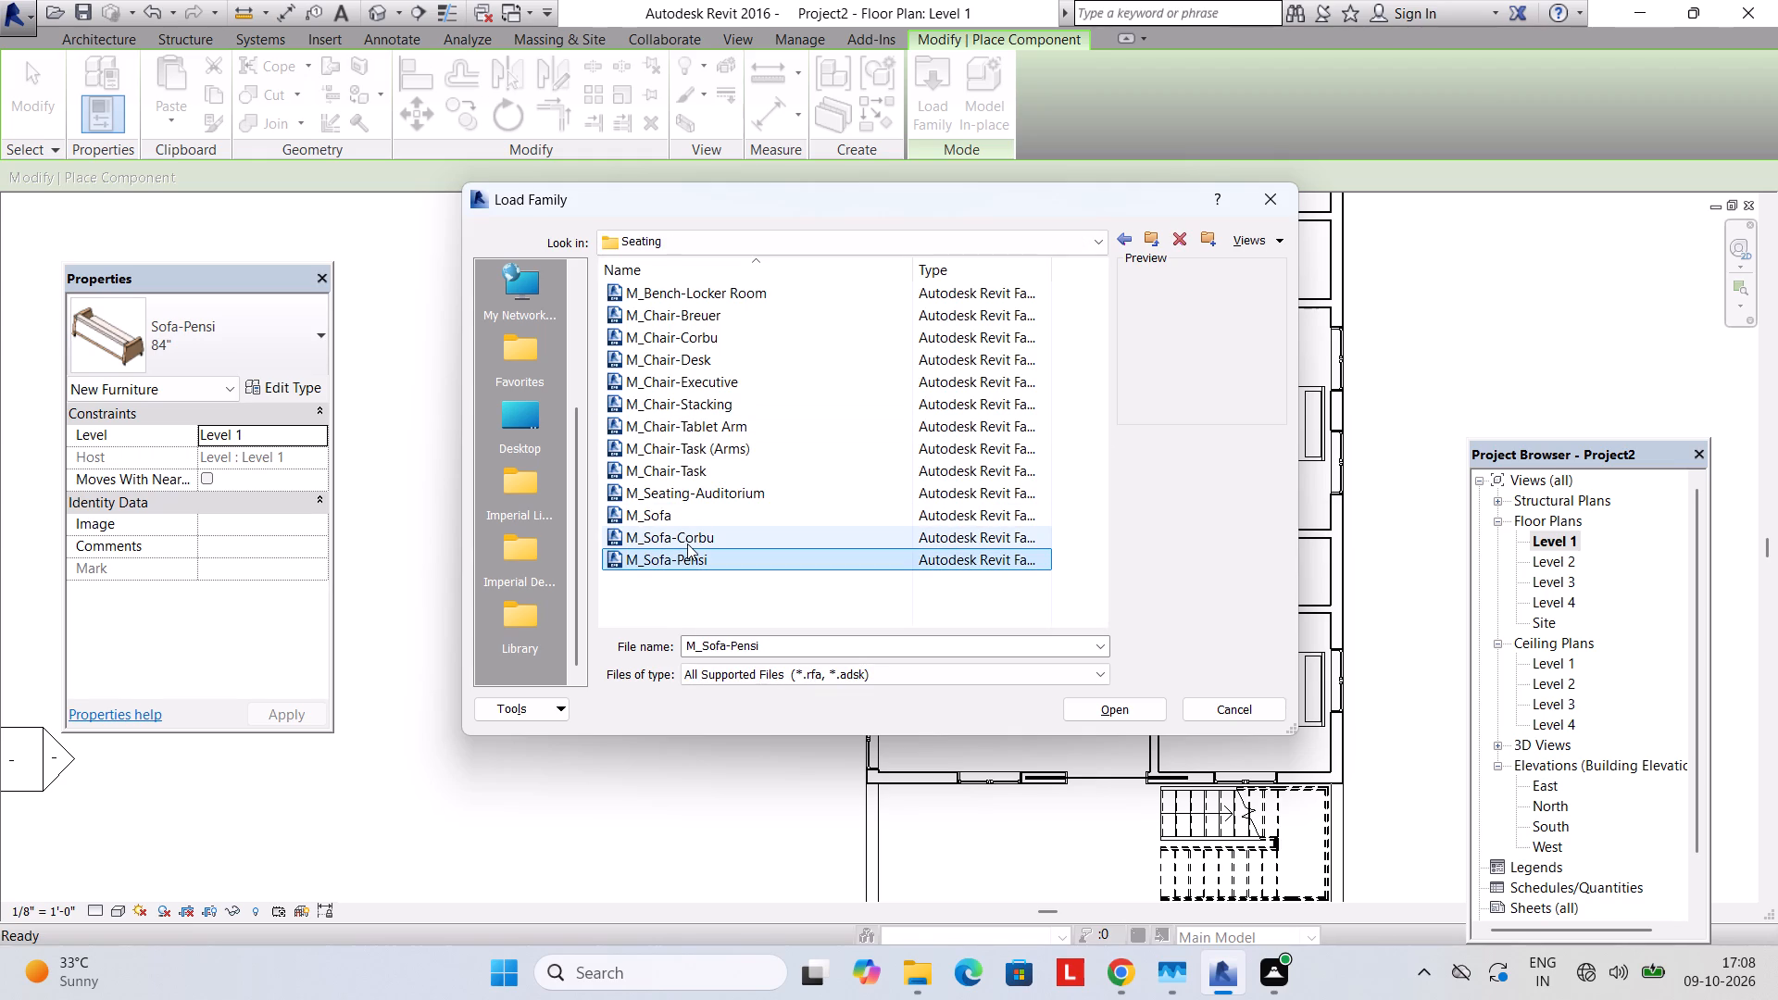
left_click(670, 519)
left_click(682, 500)
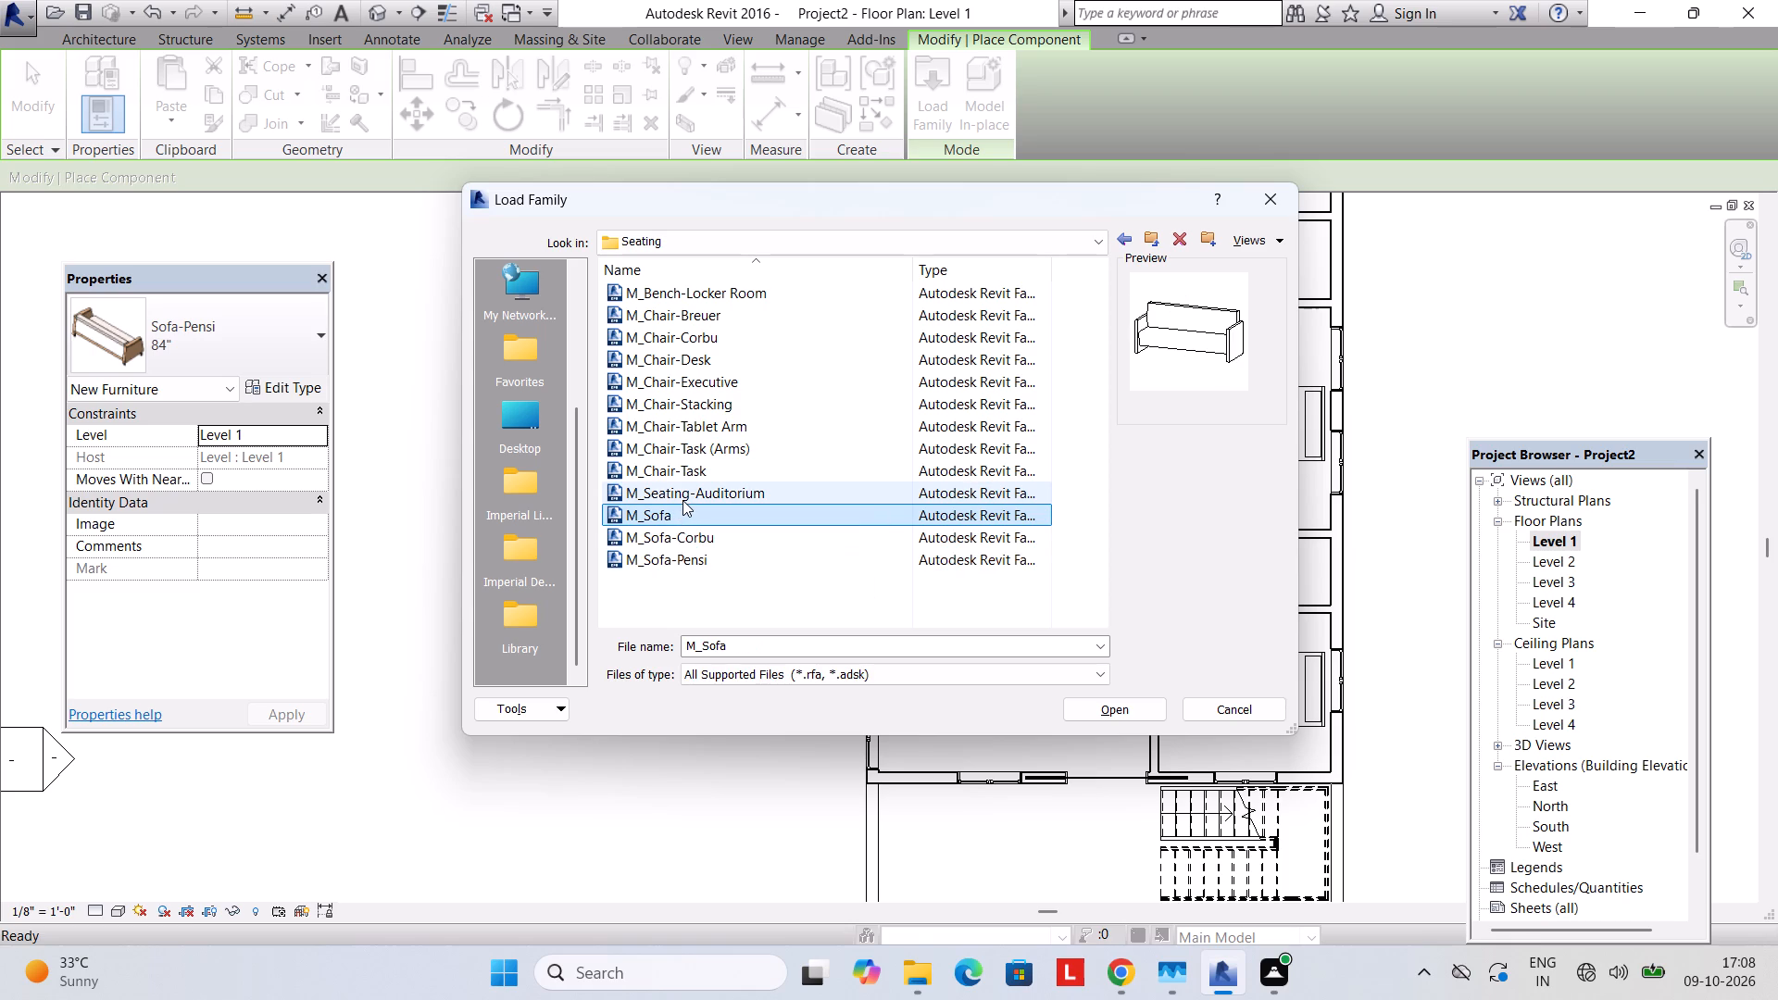
left_click(691, 470)
left_click(674, 514)
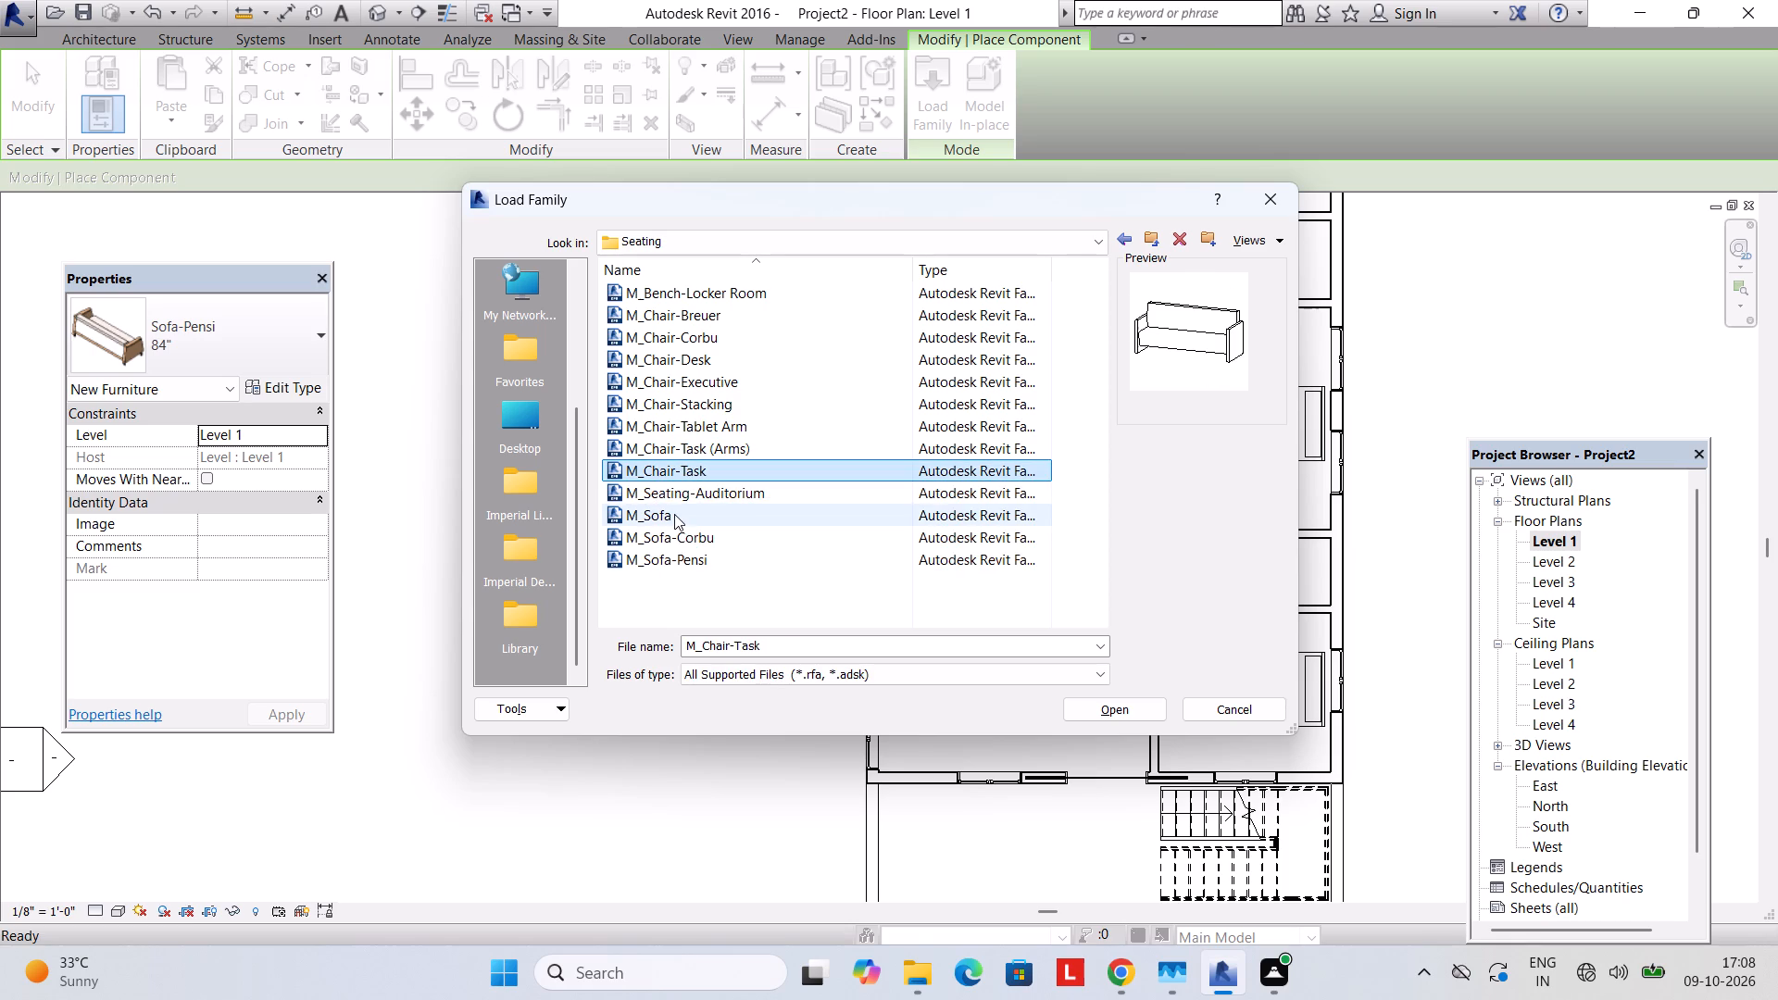
left_click(666, 540)
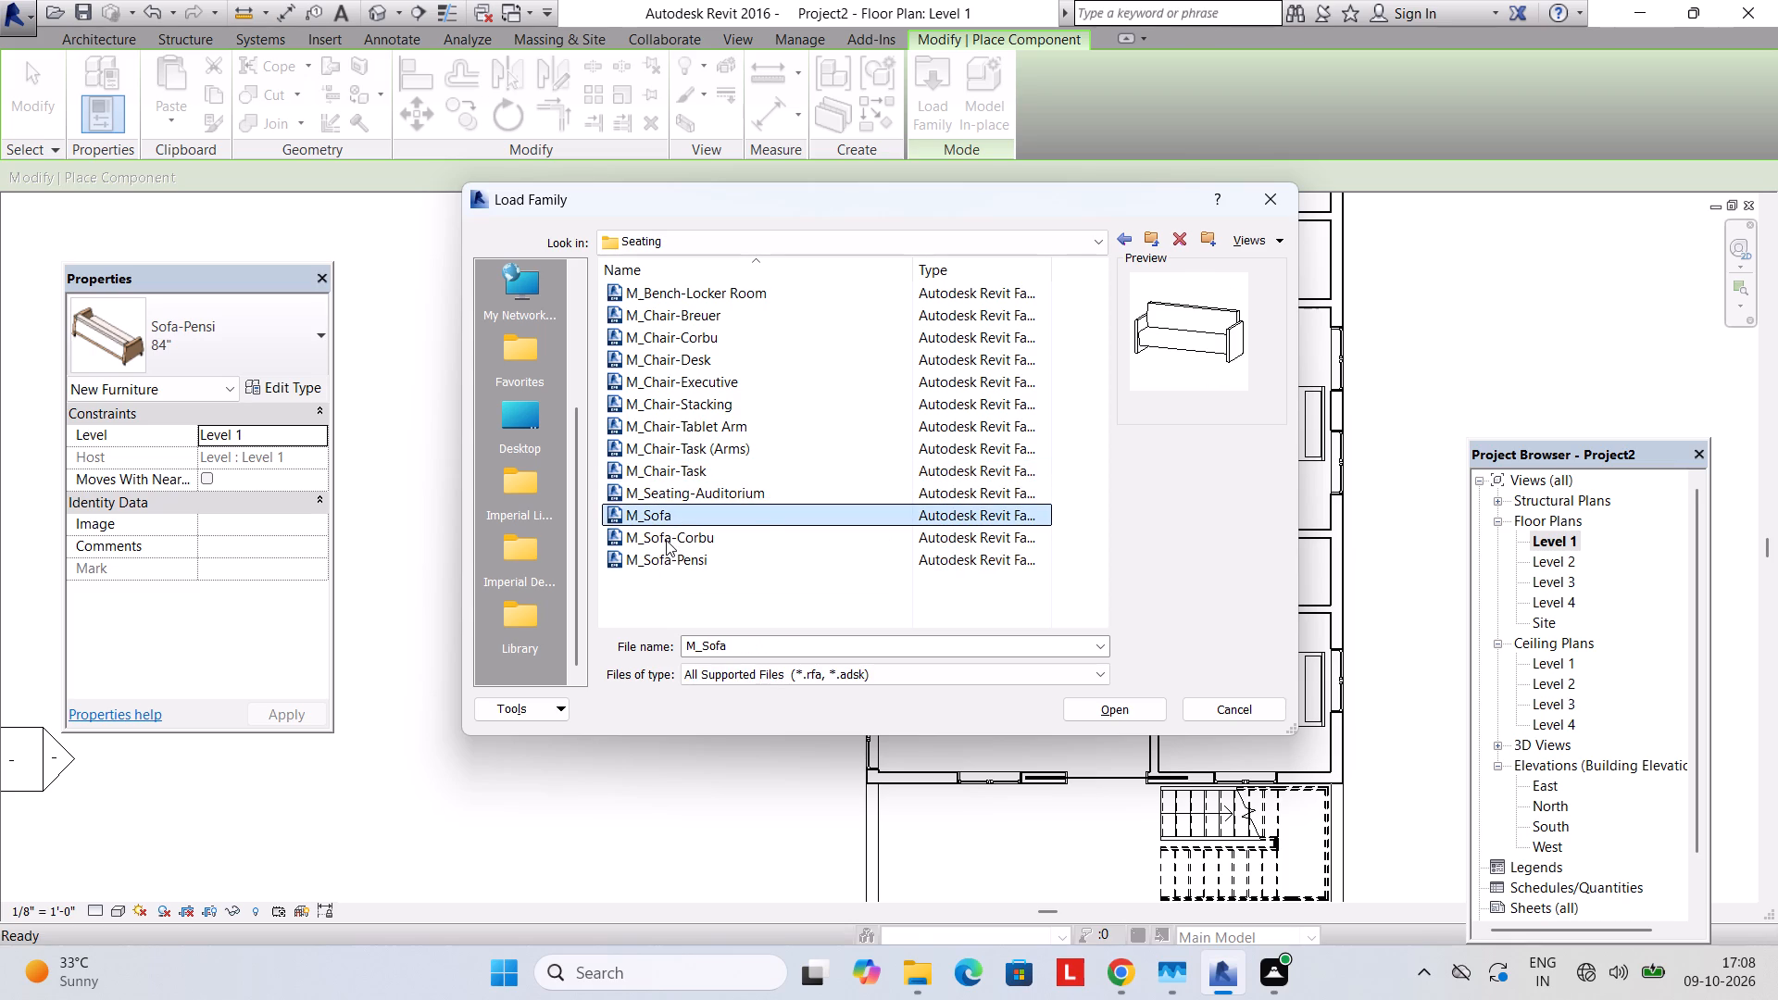
left_click(666, 505)
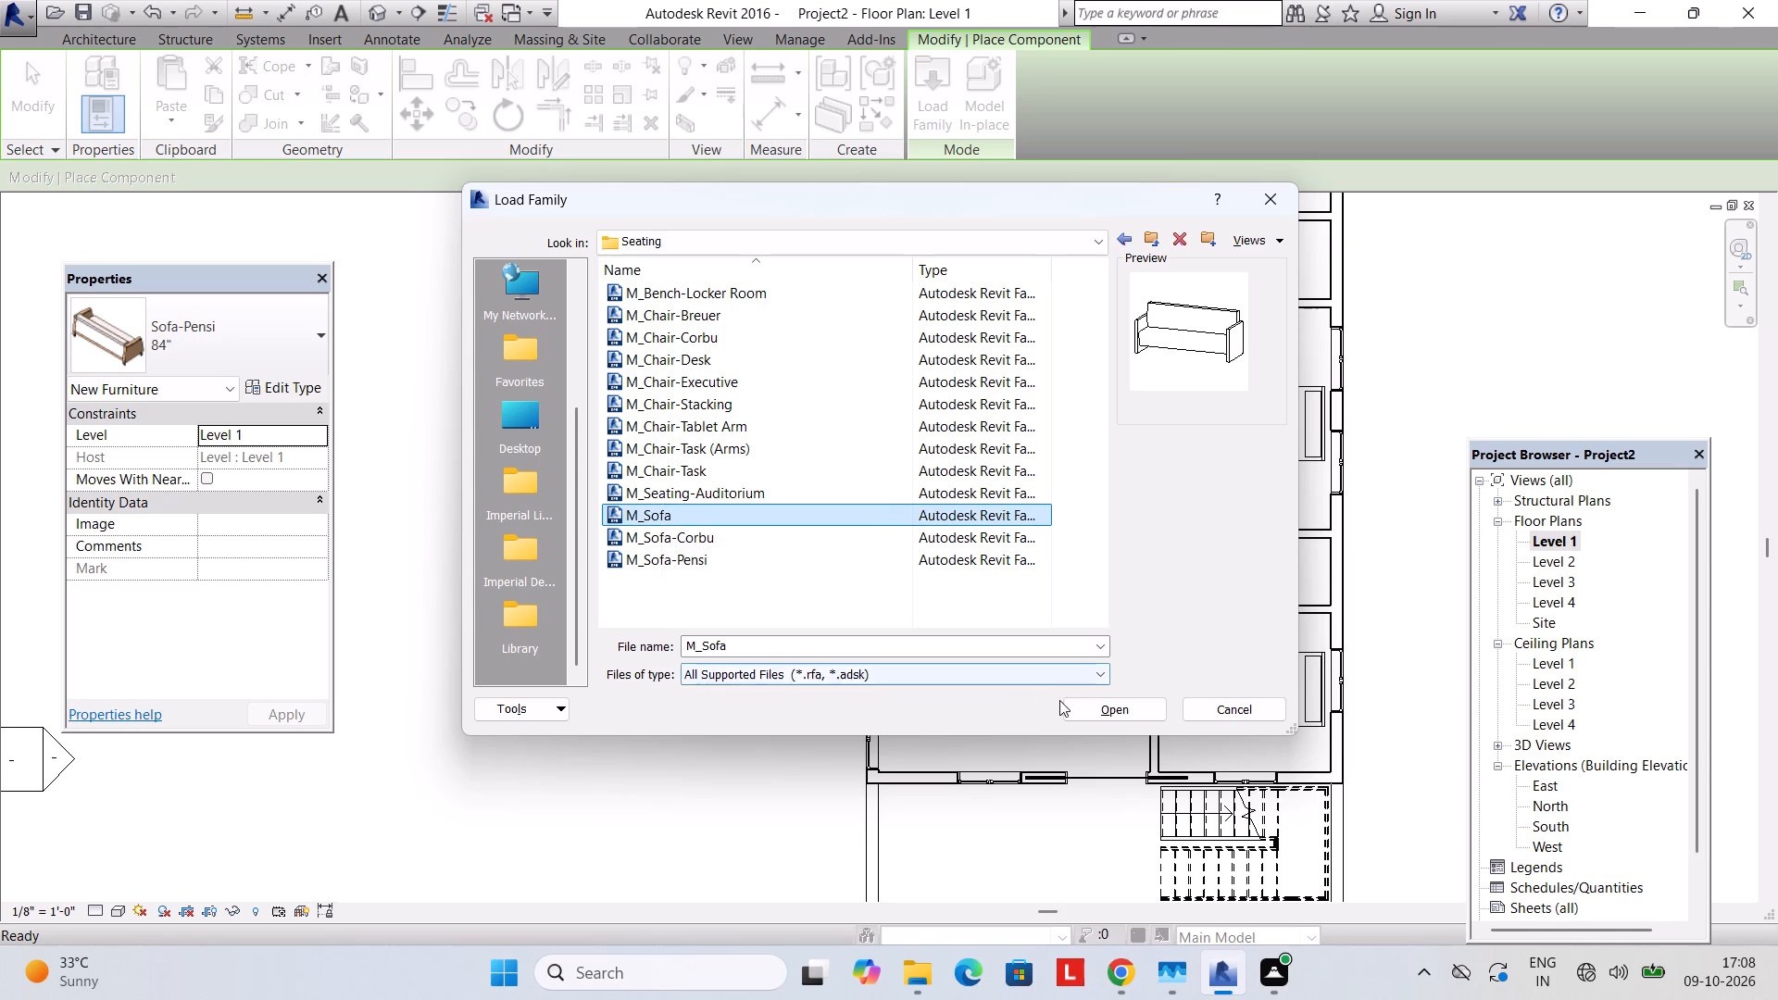
left_click(1111, 702)
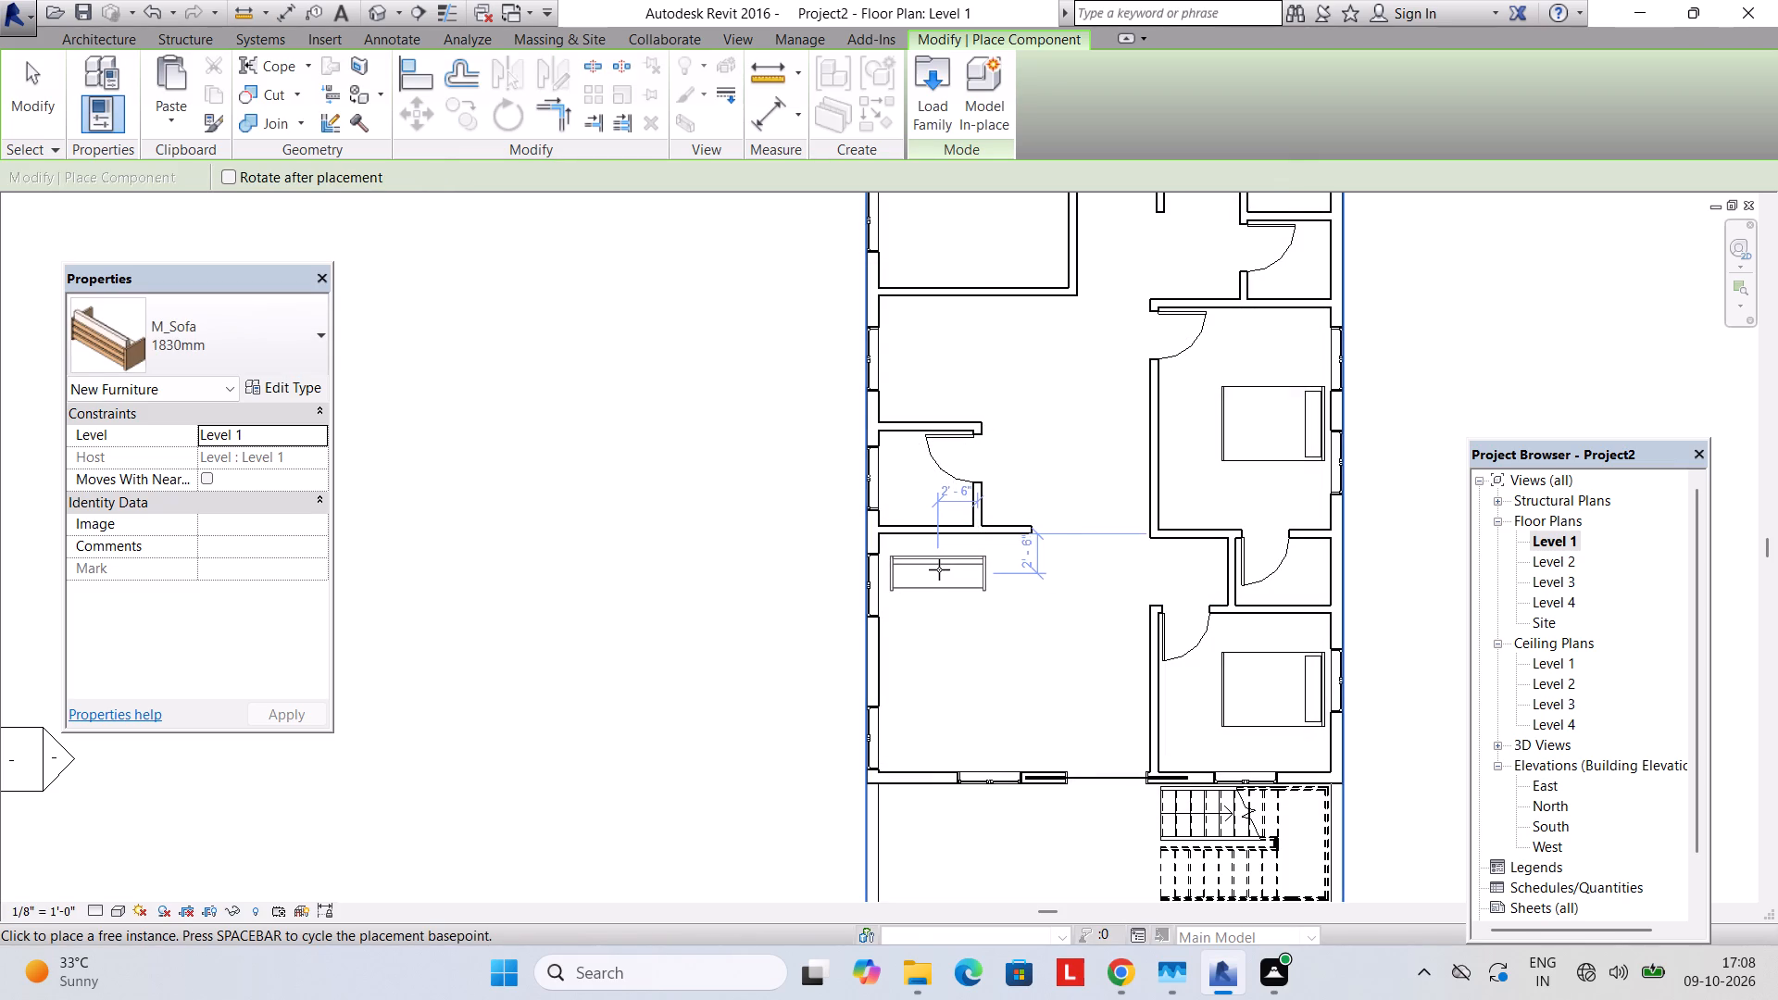
Place an M_Sofa 1830mm in the living area, back toward the small room's partition, about 2'-9" from it.
left_click(939, 569)
Place a second M_Sofa 1830mm facing the first and aligned with it, about 2'-6" from the front wall.
key("space")
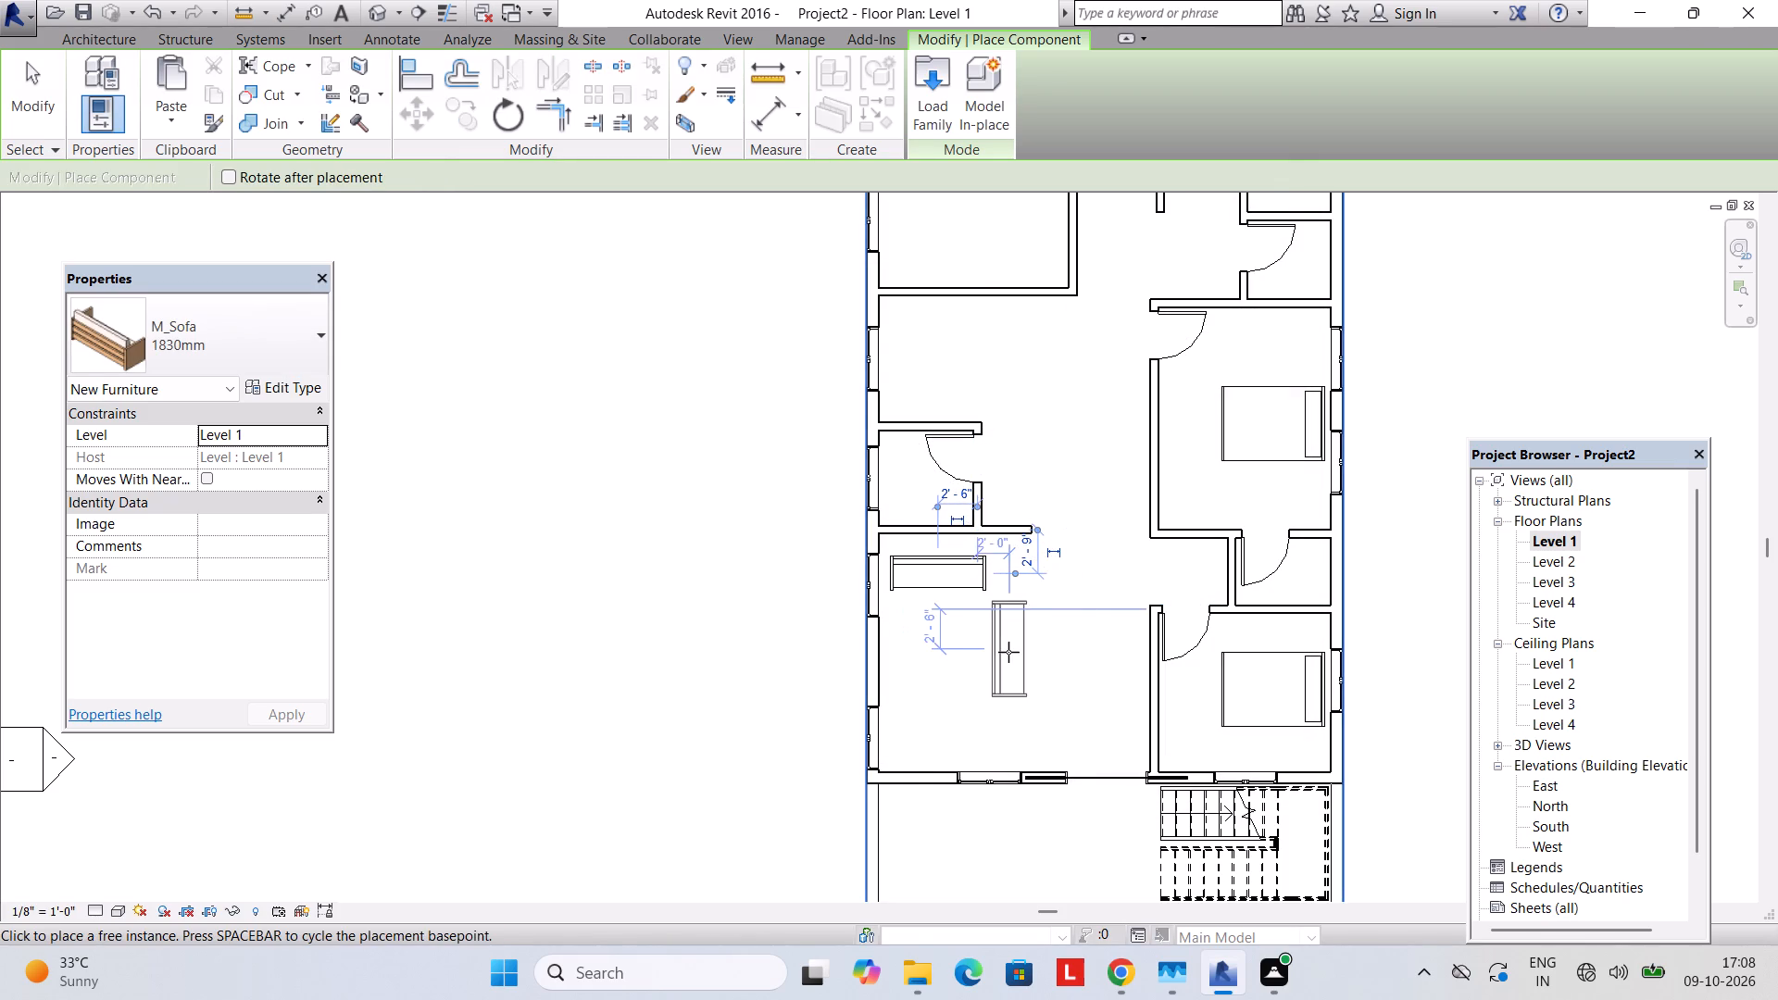
key("space")
key("space")
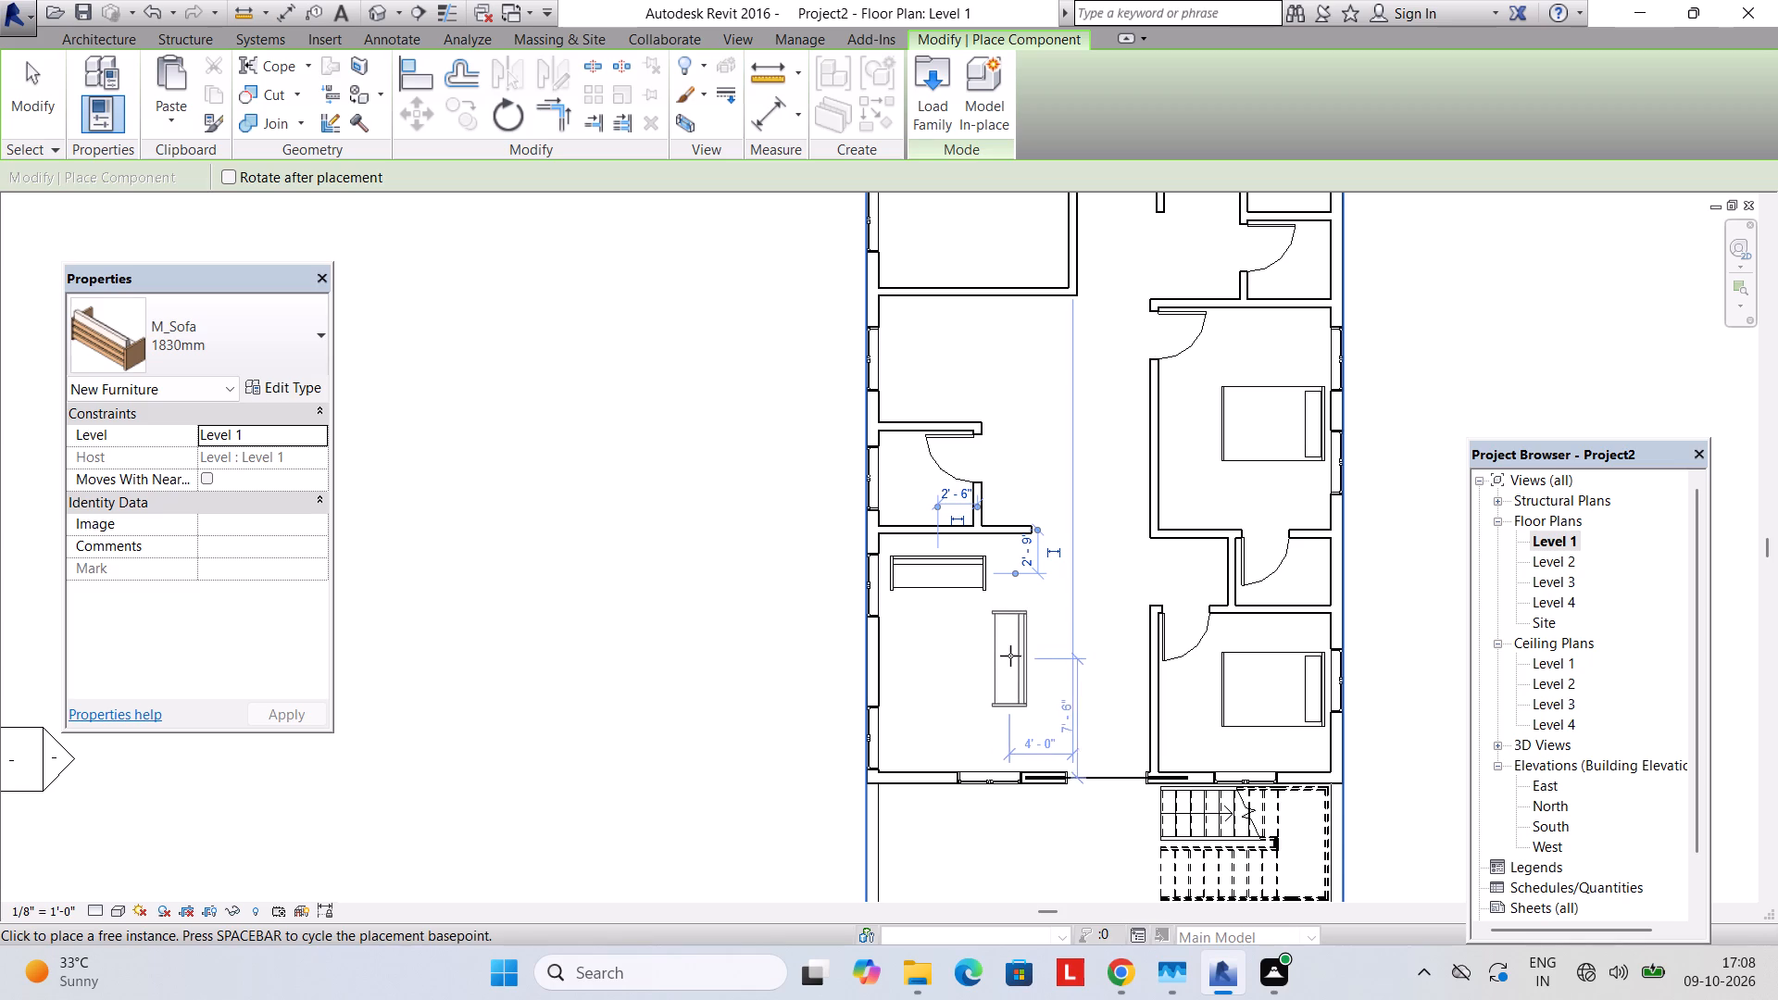
key("space")
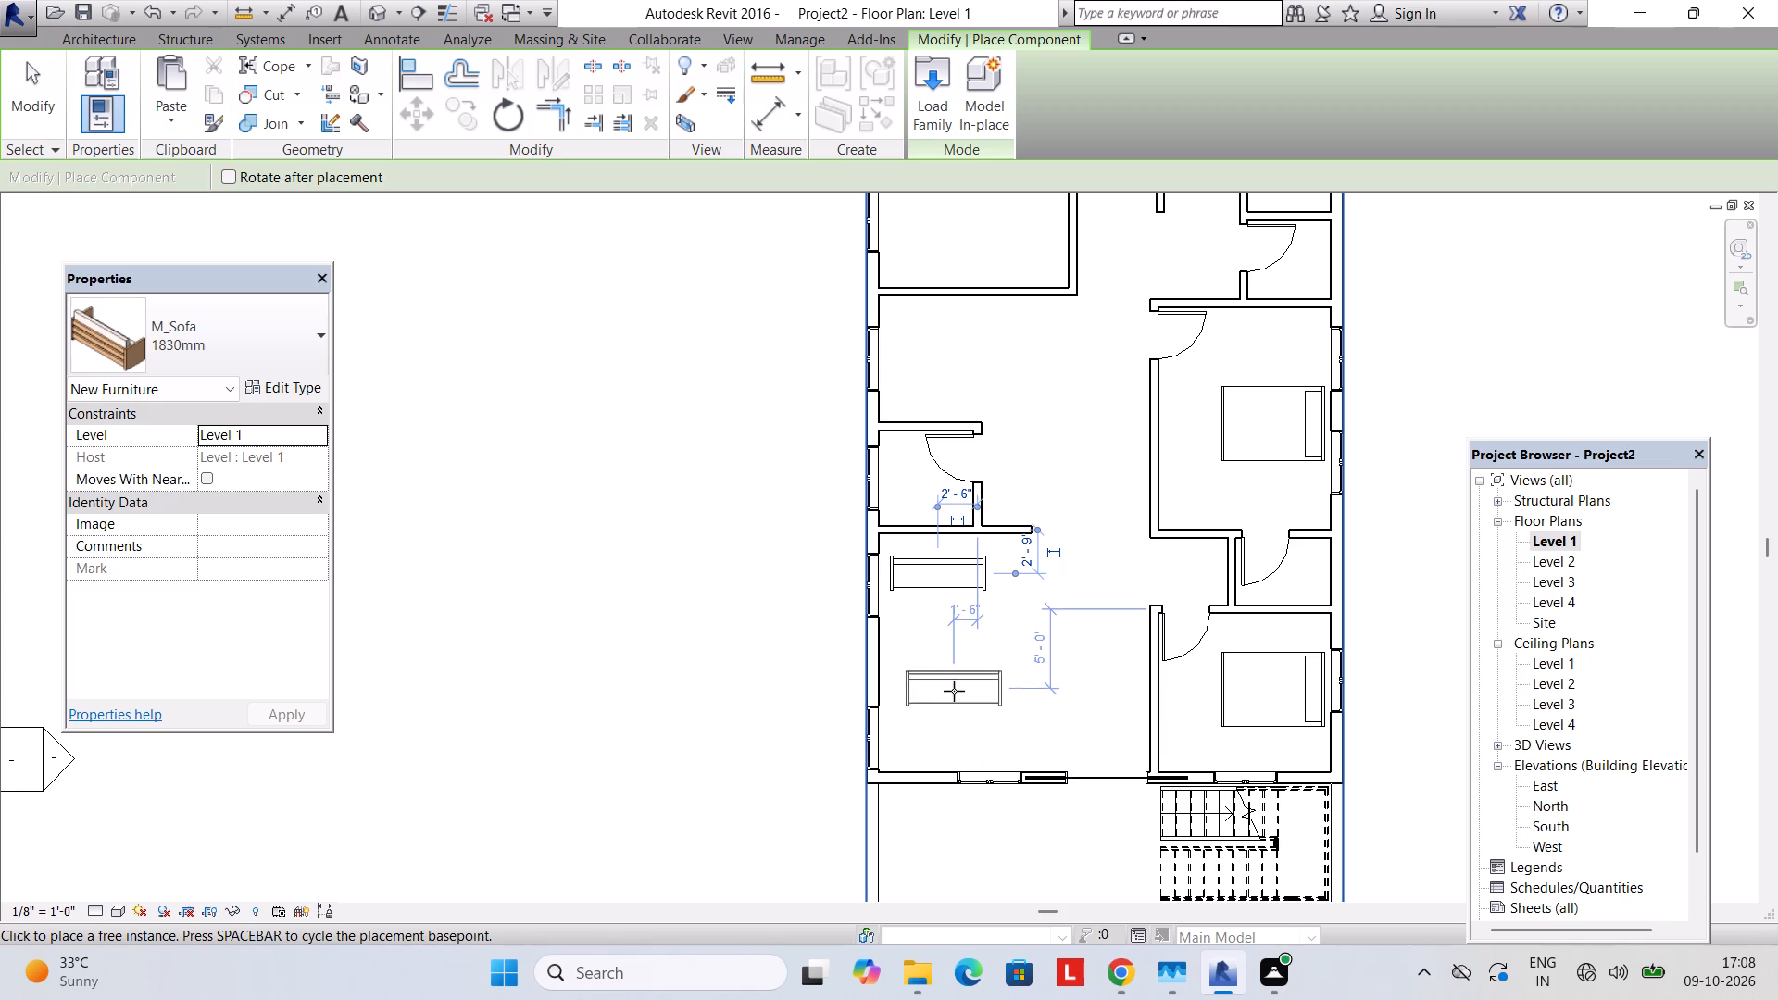
key("space")
key("space")
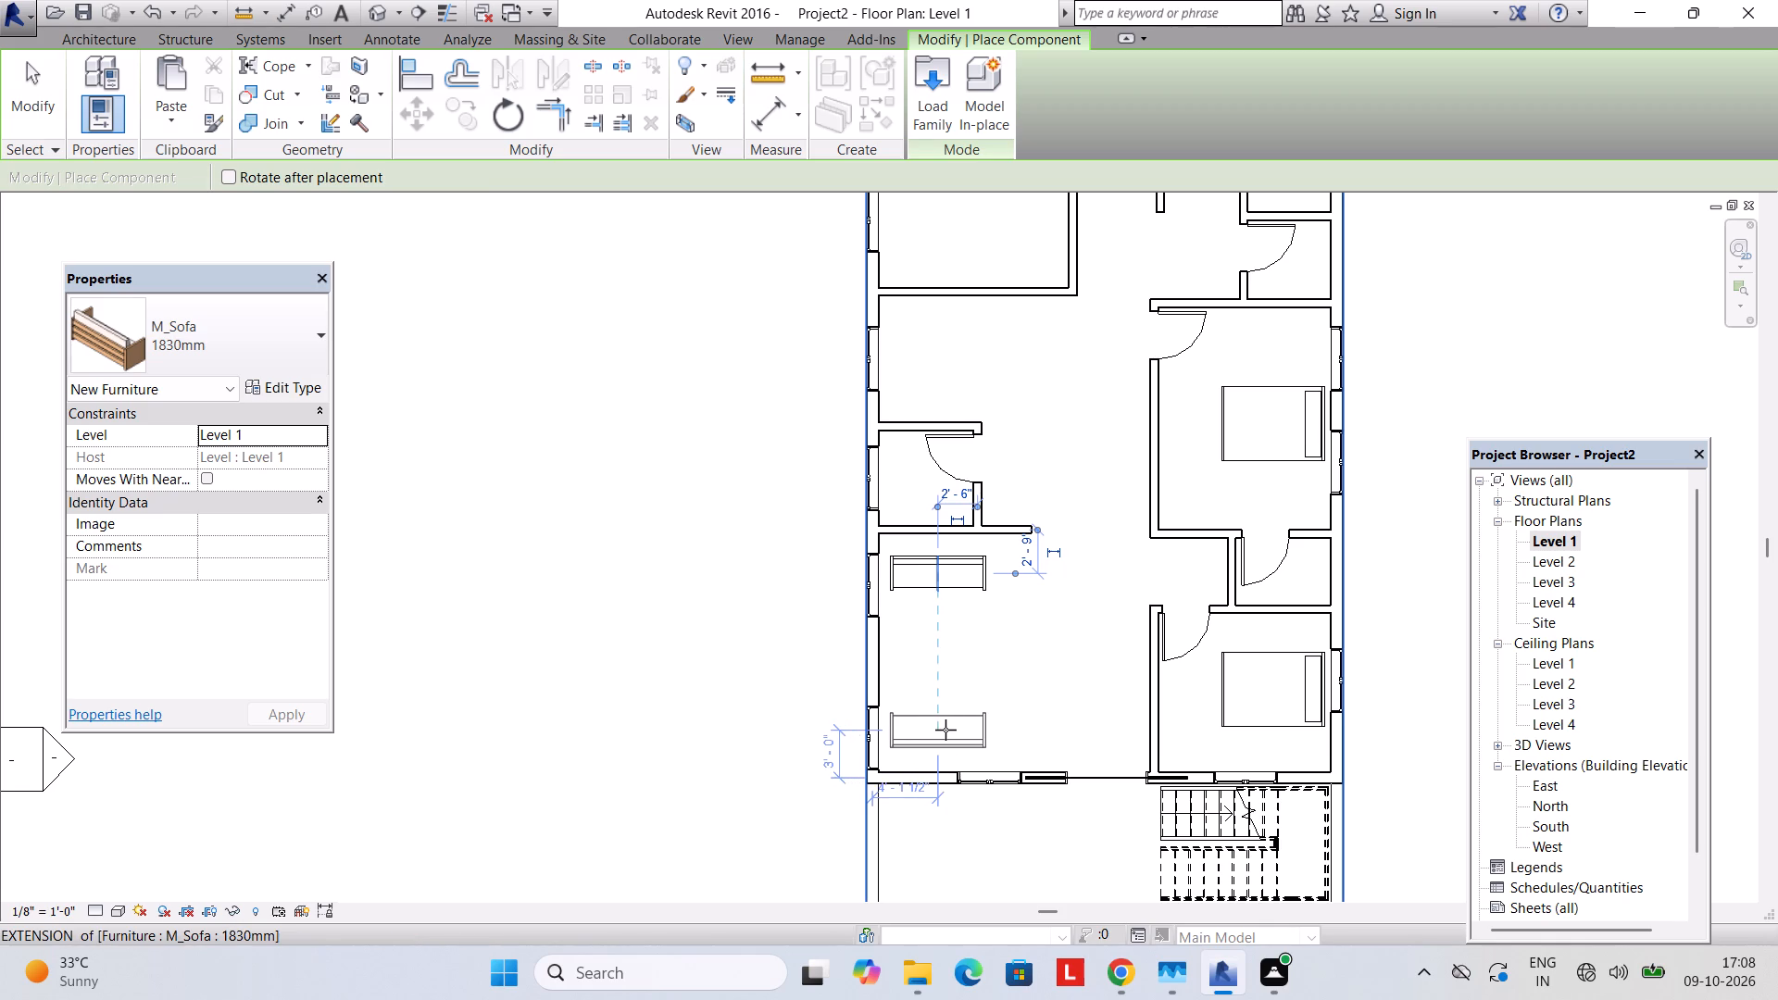
left_click(945, 739)
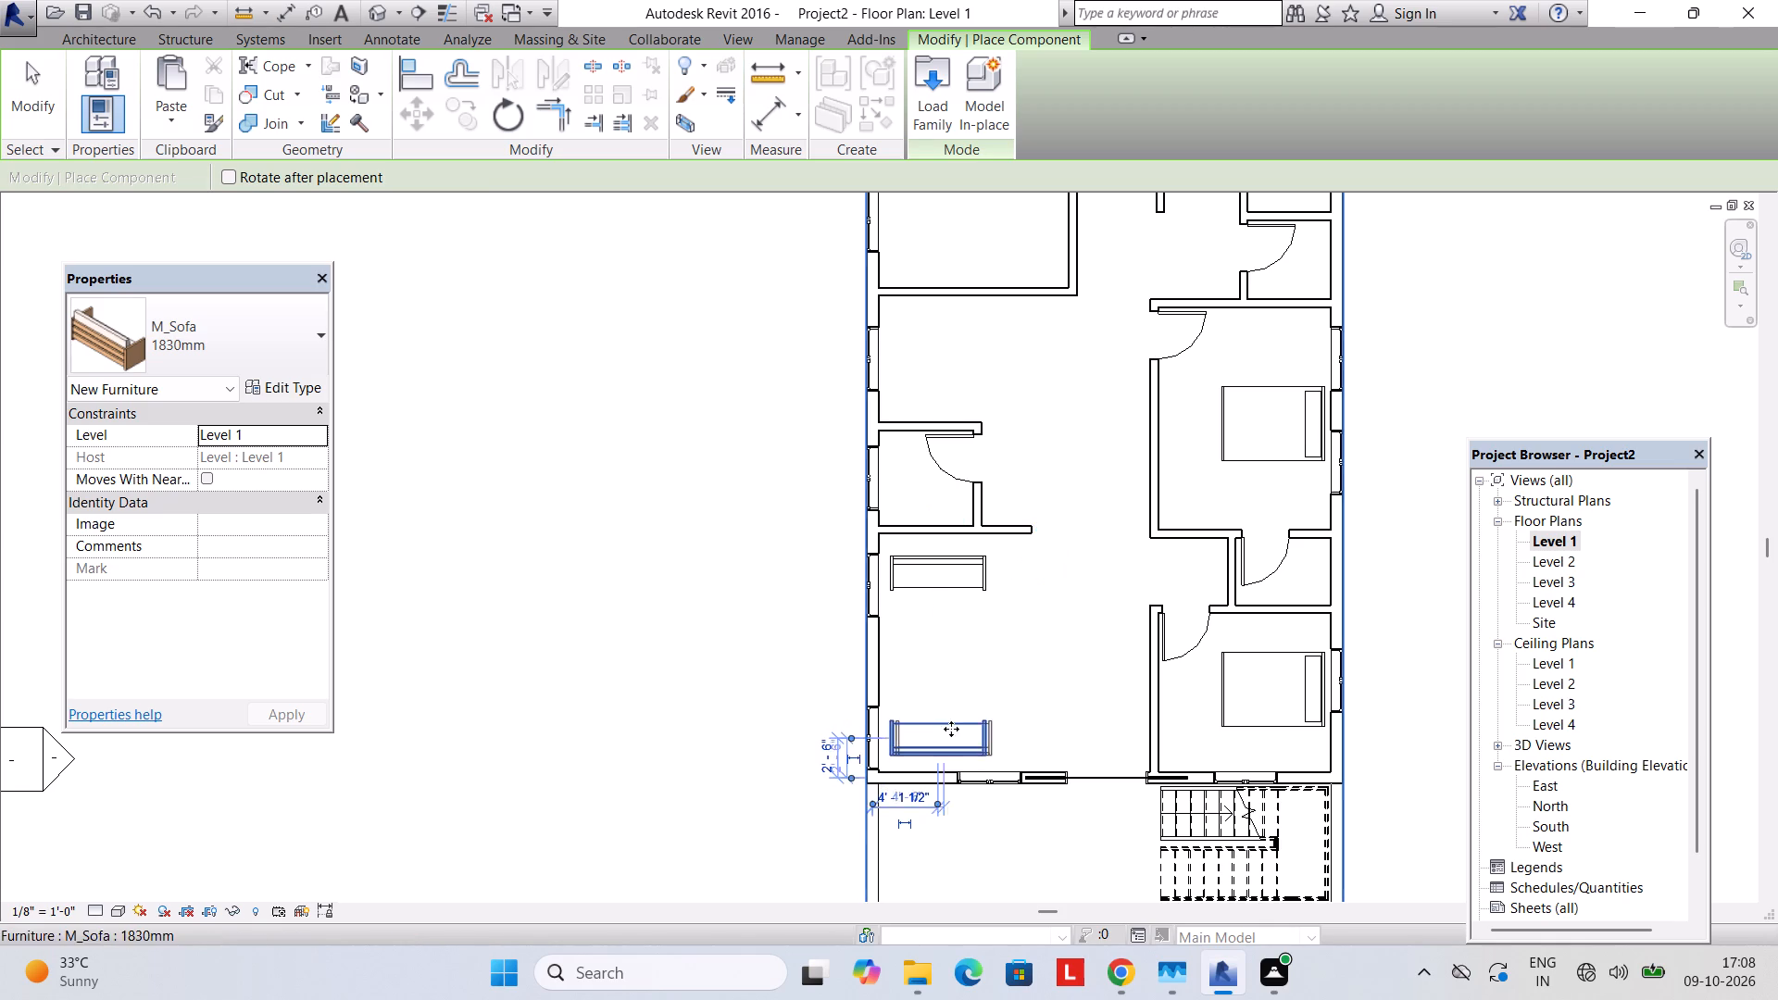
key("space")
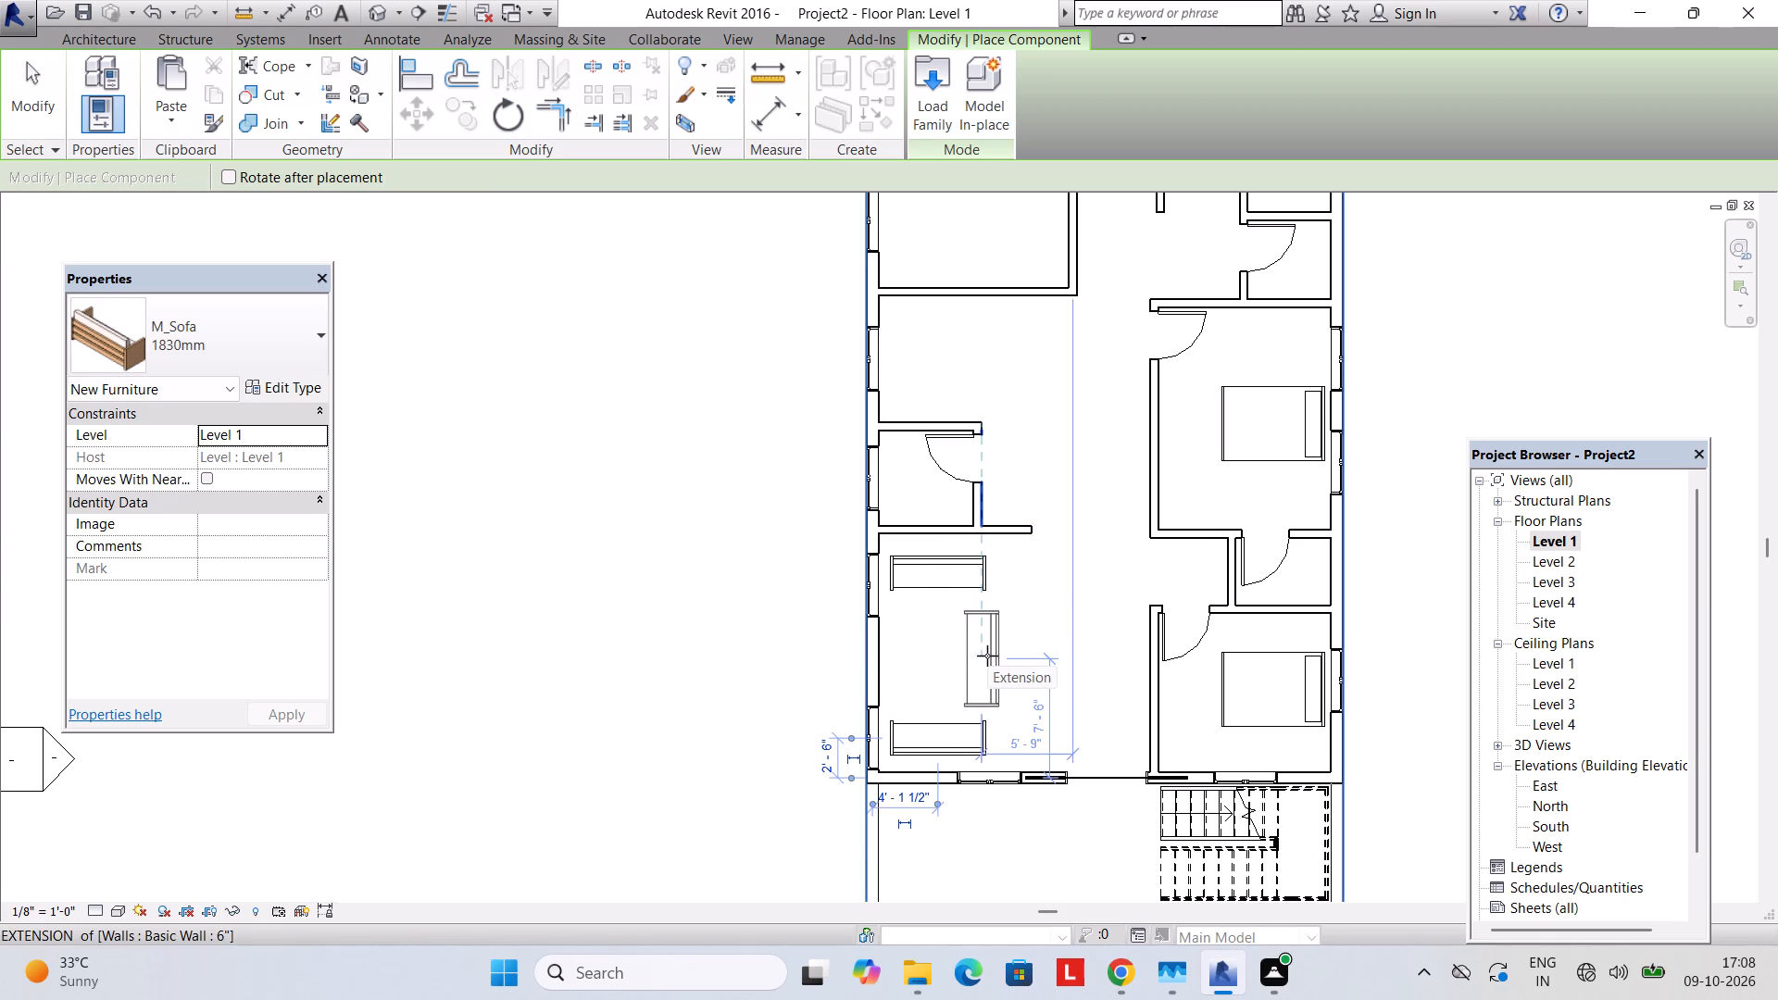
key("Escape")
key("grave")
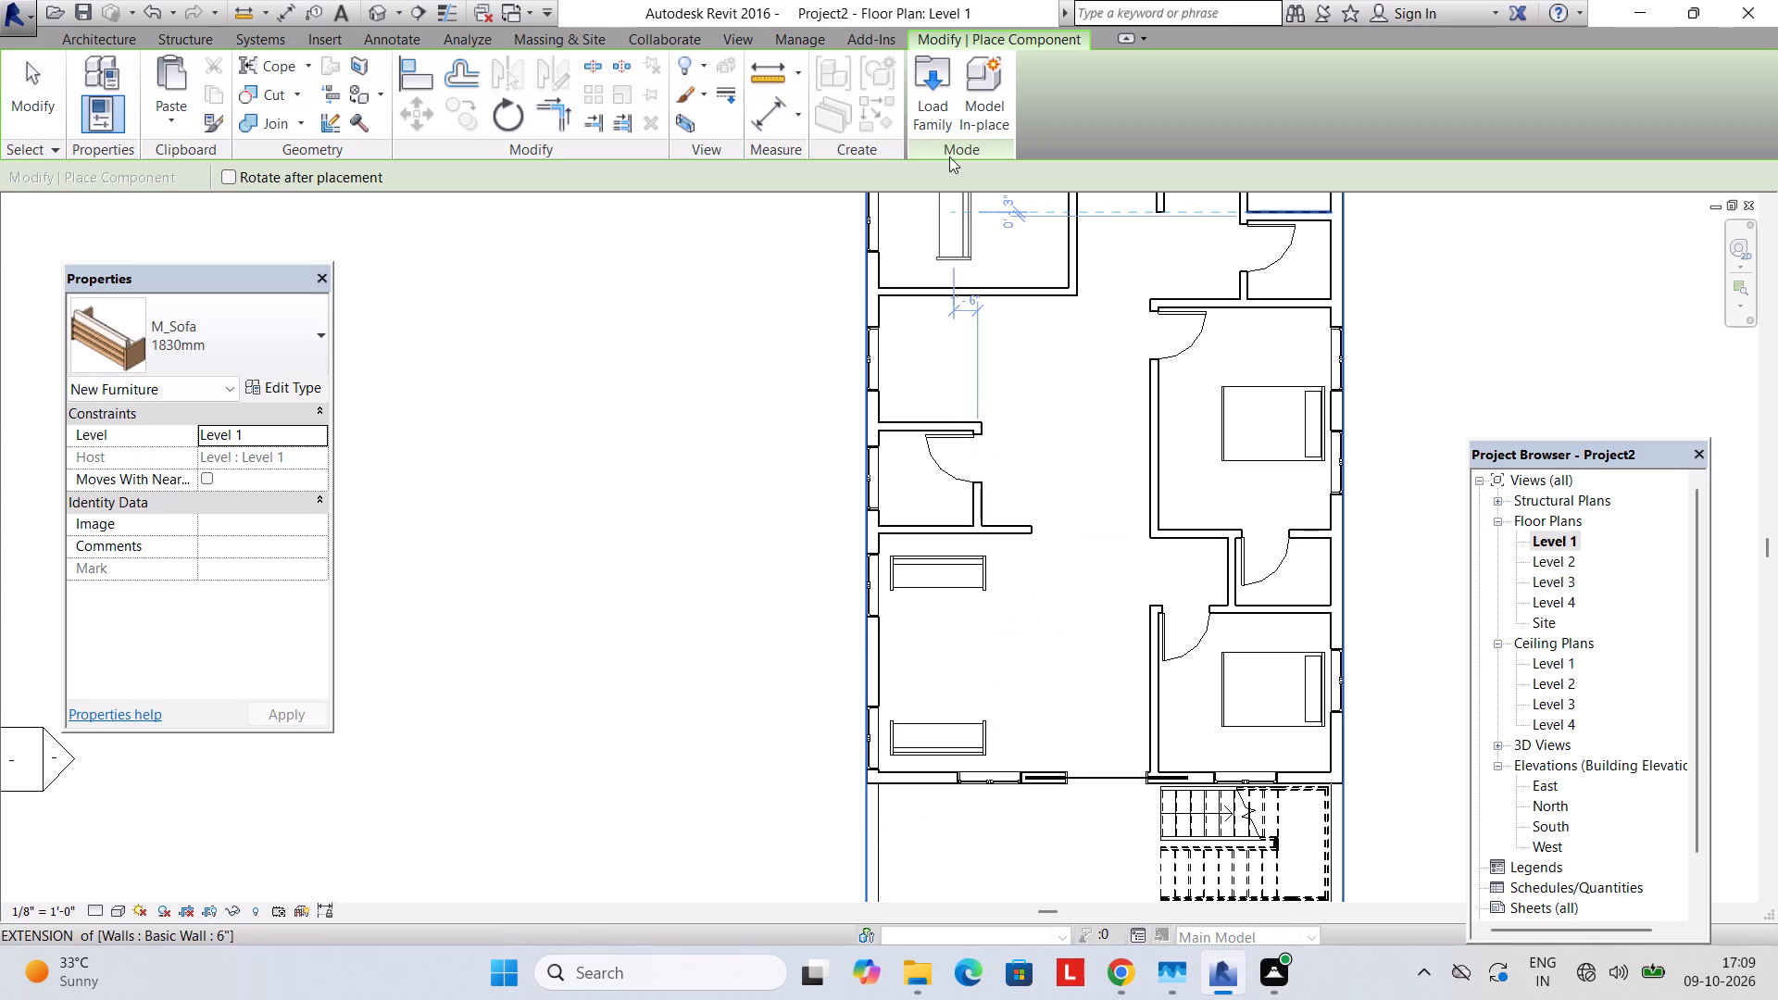
Load the M_Sofa-Corbu family from the US Metric library's Furniture > Seating folder.
left_click(944, 99)
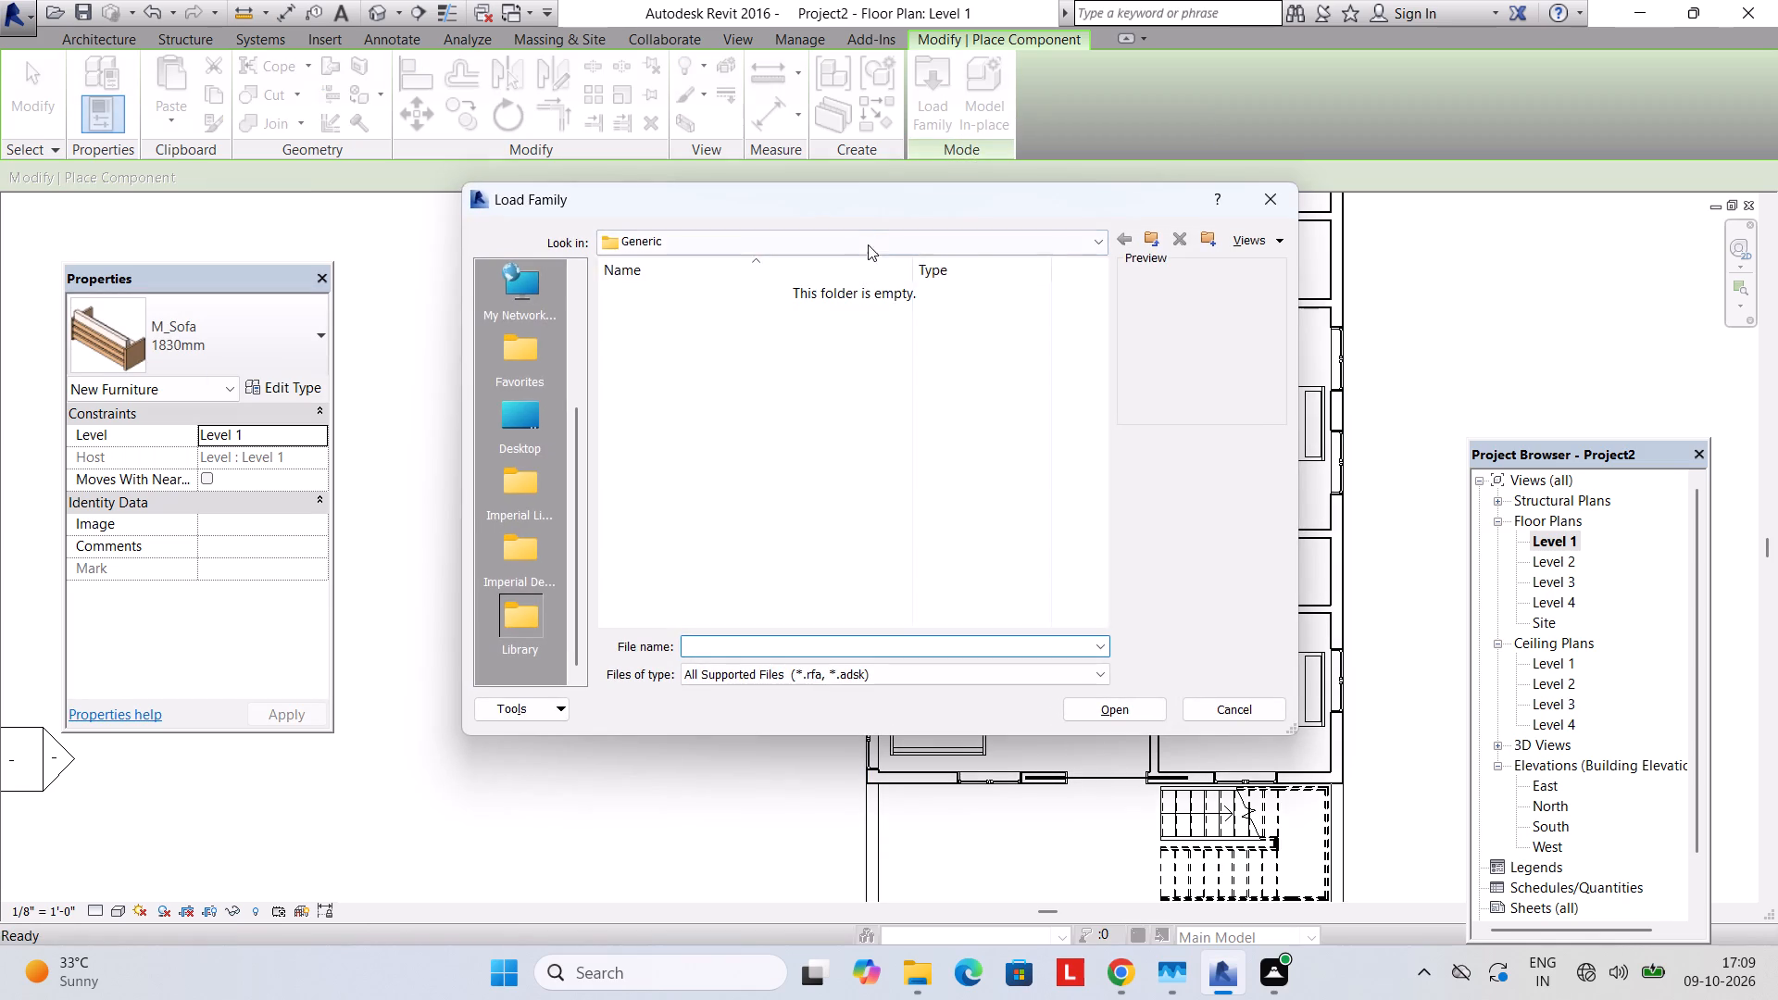
left_click(868, 244)
left_click(802, 369)
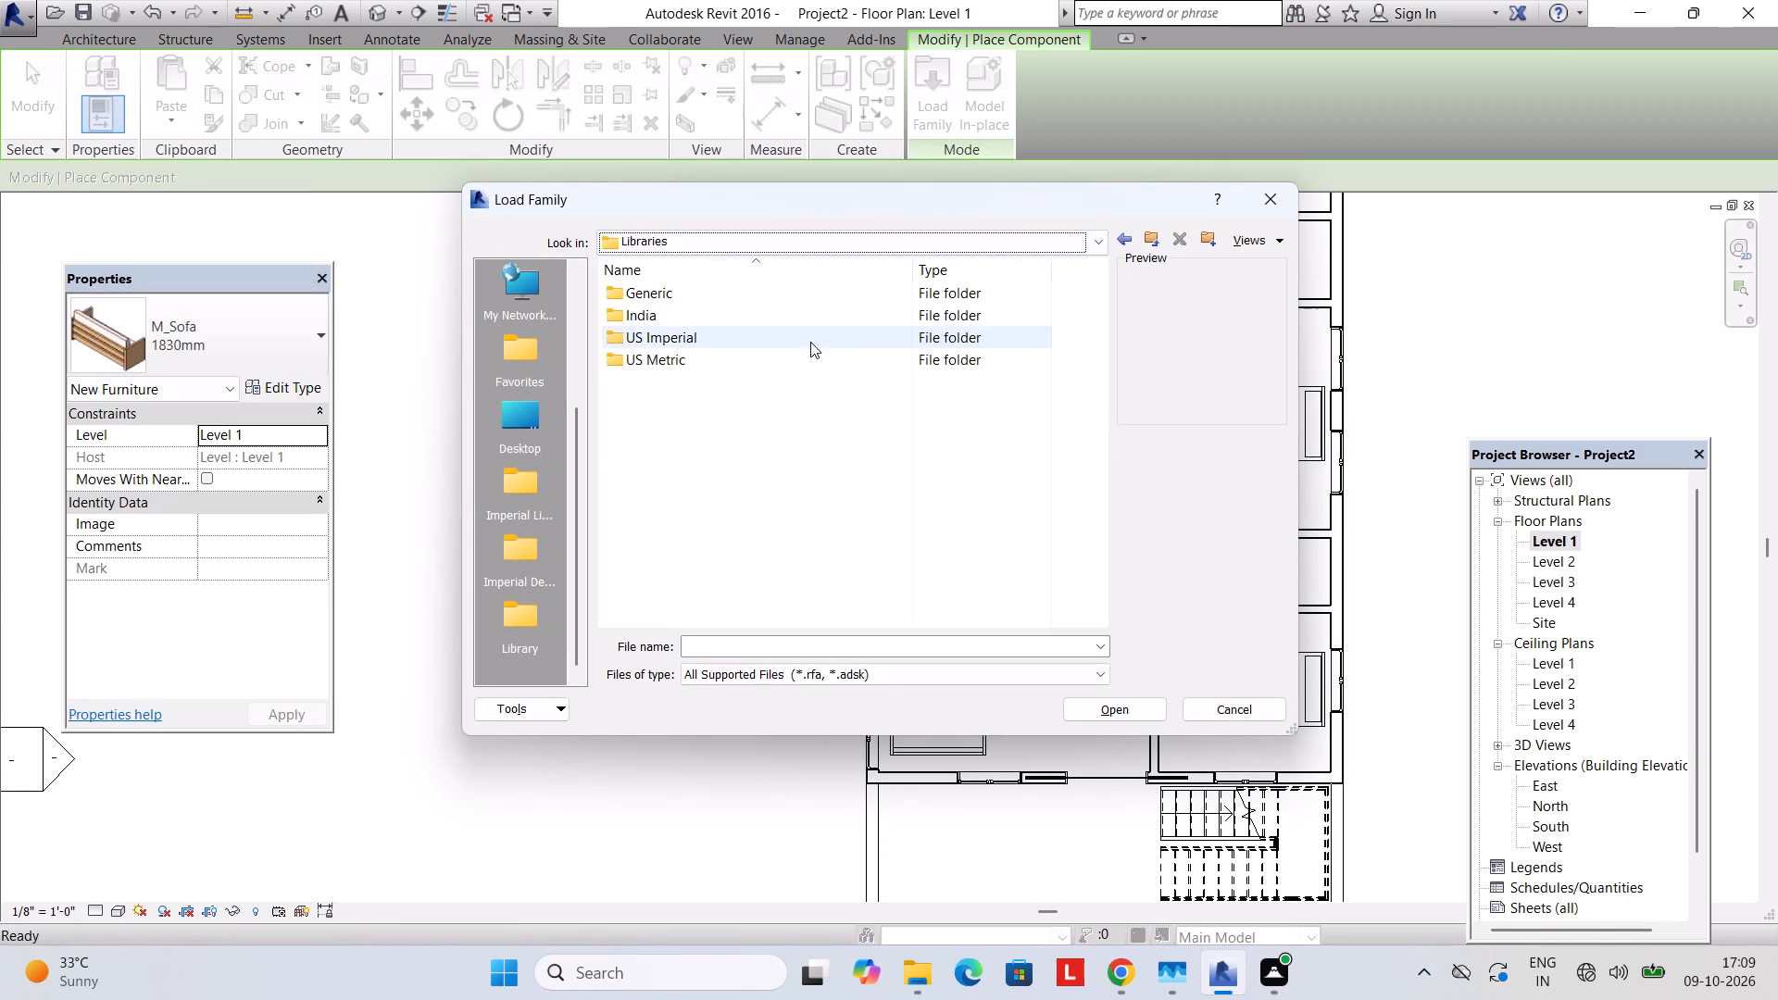
double_click(802, 362)
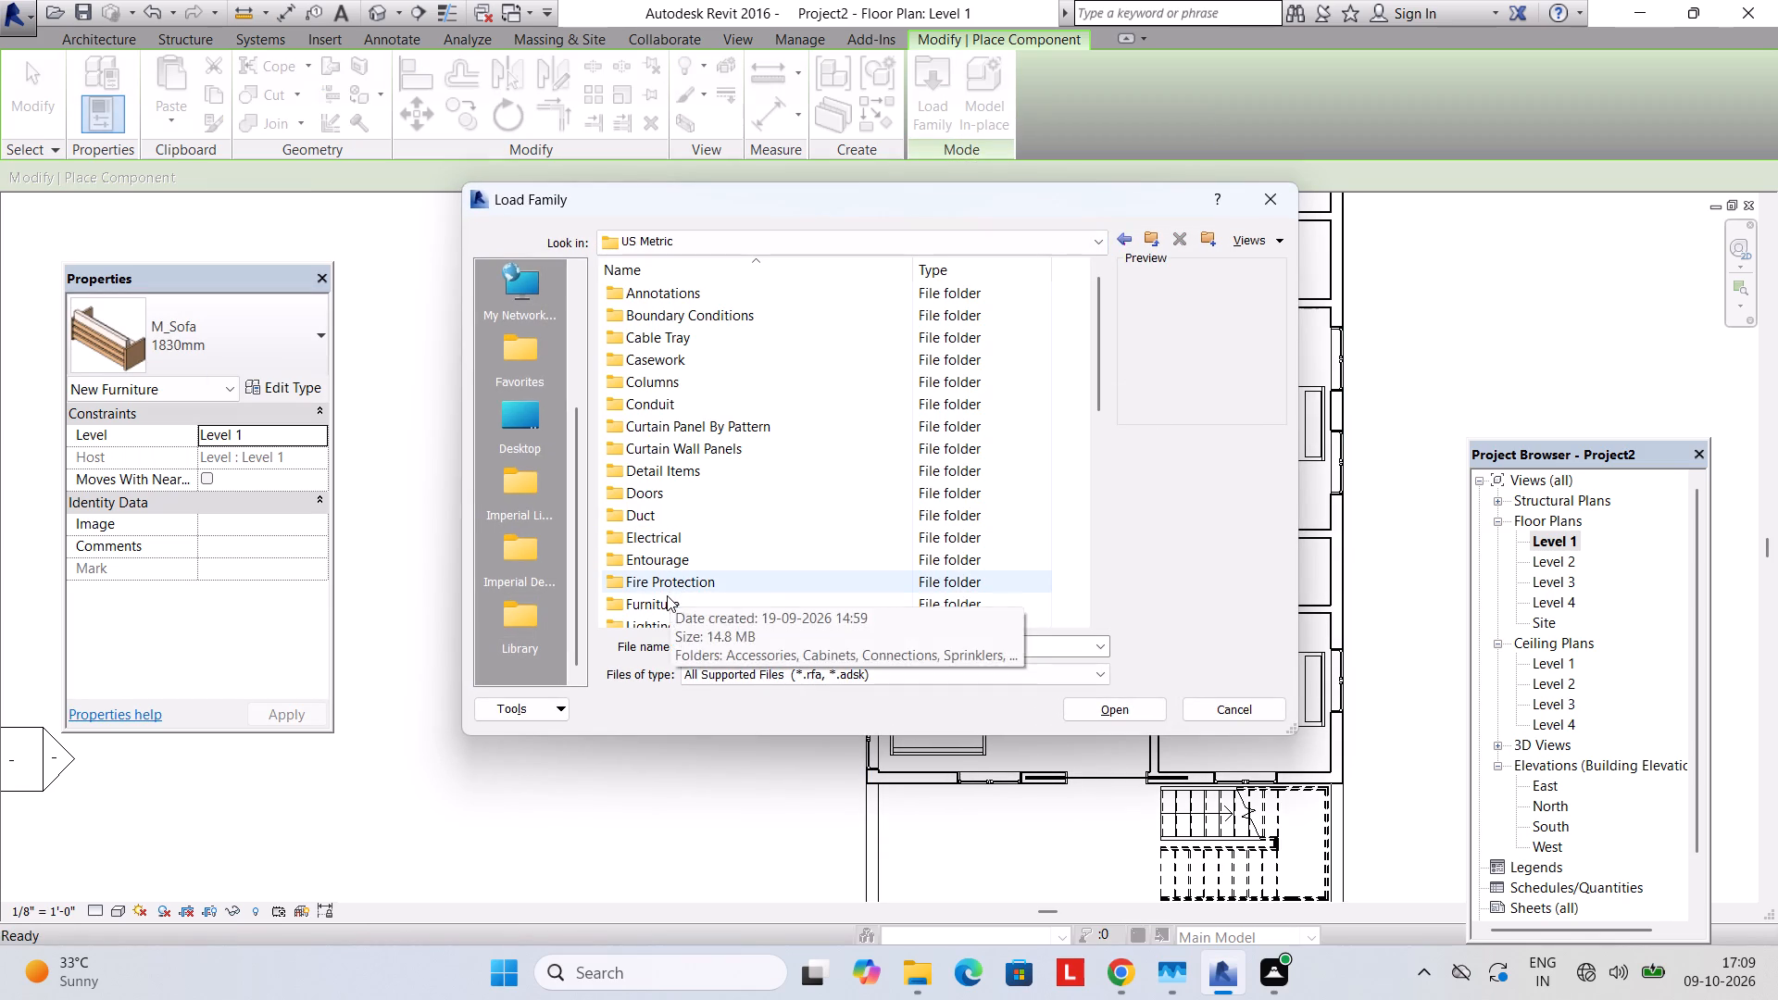
double_click(667, 595)
double_click(707, 318)
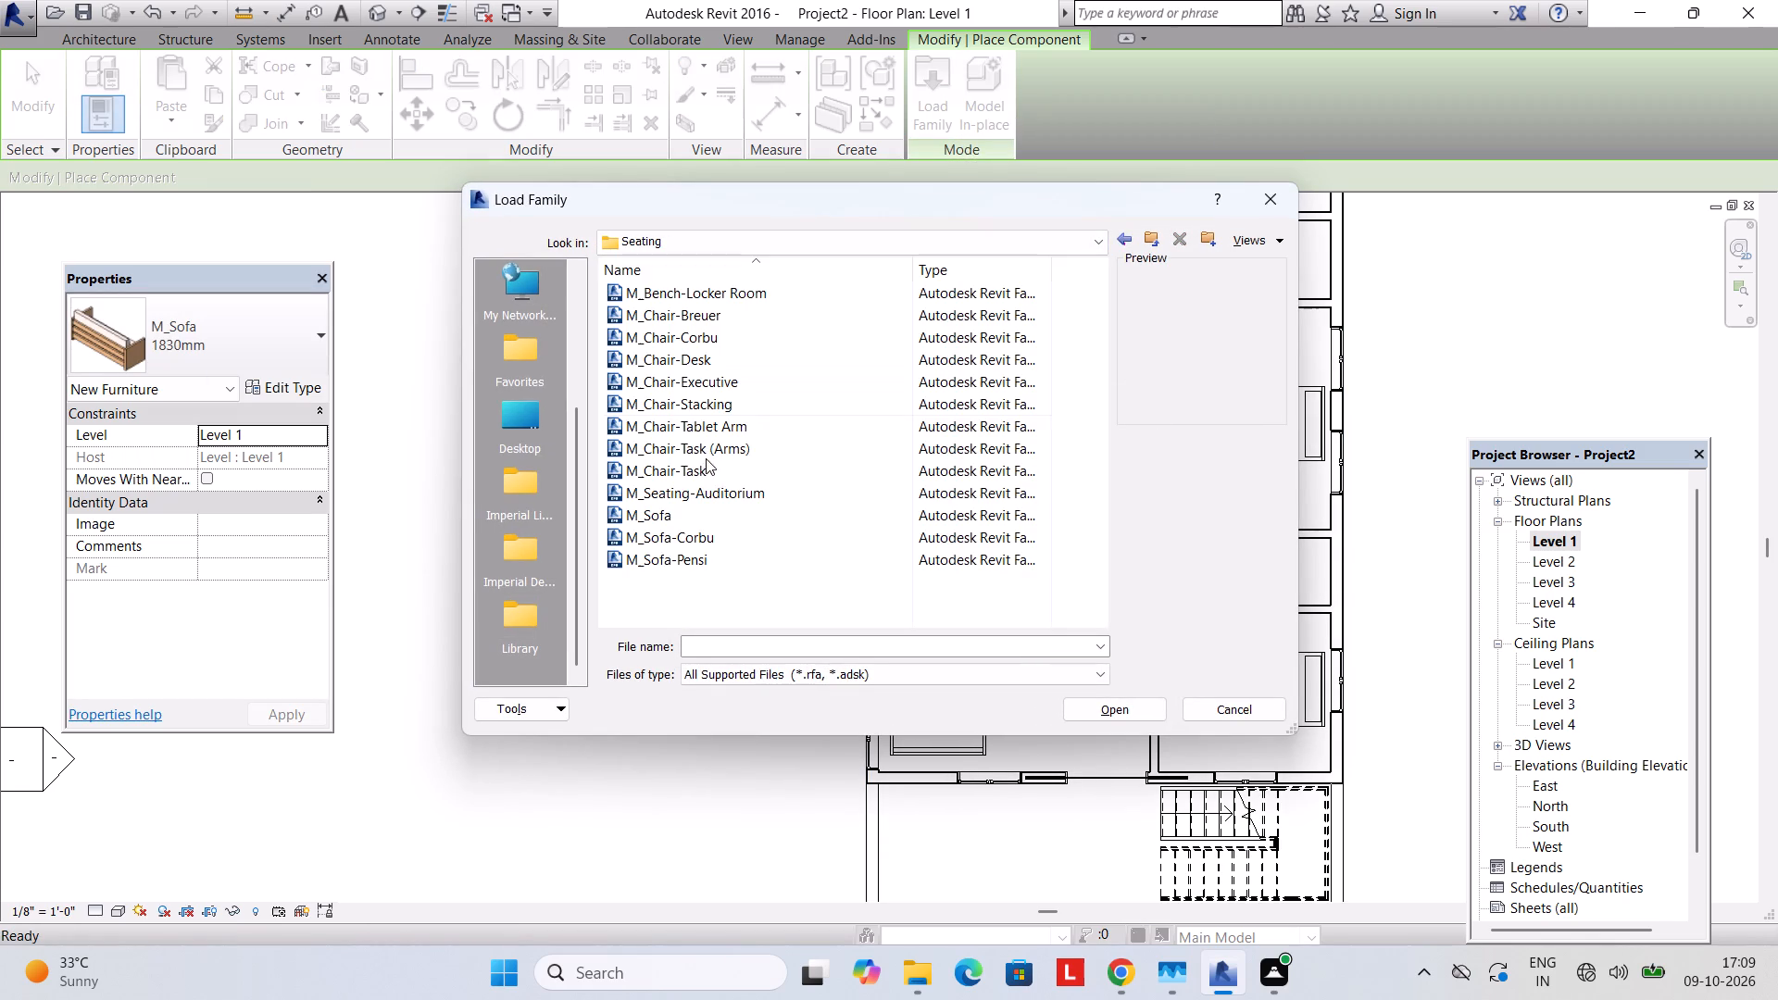
left_click(690, 537)
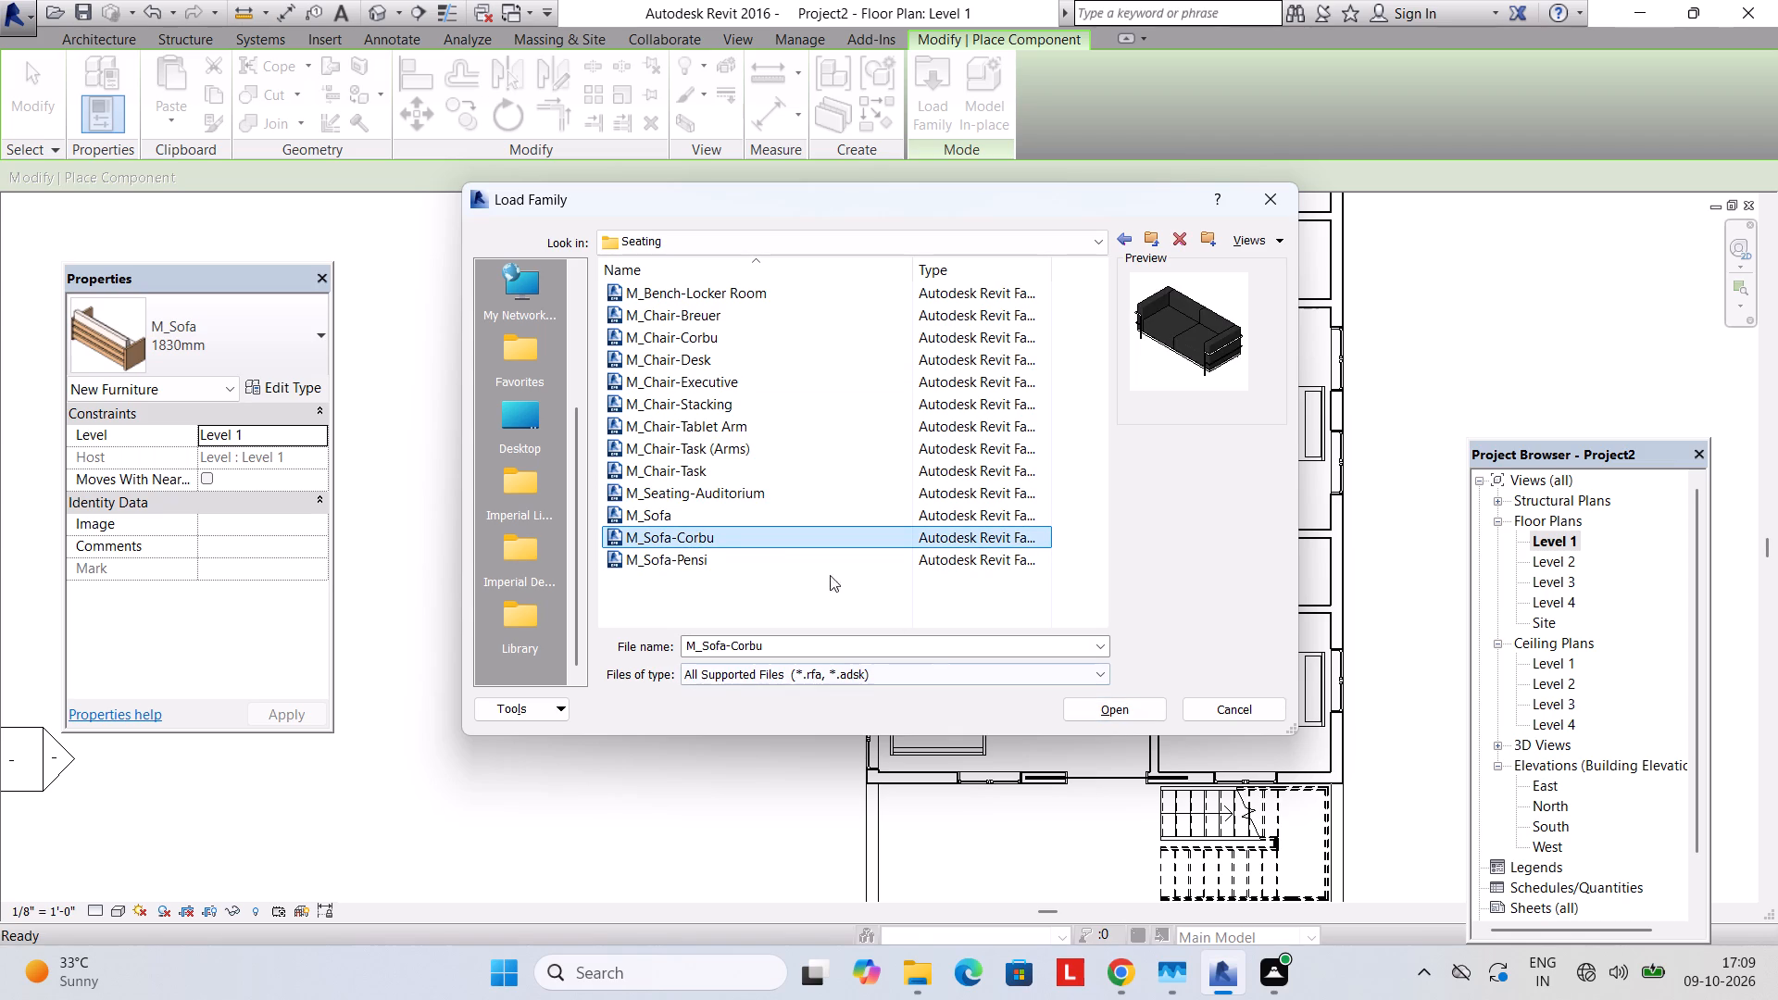
left_click(664, 515)
left_click(669, 531)
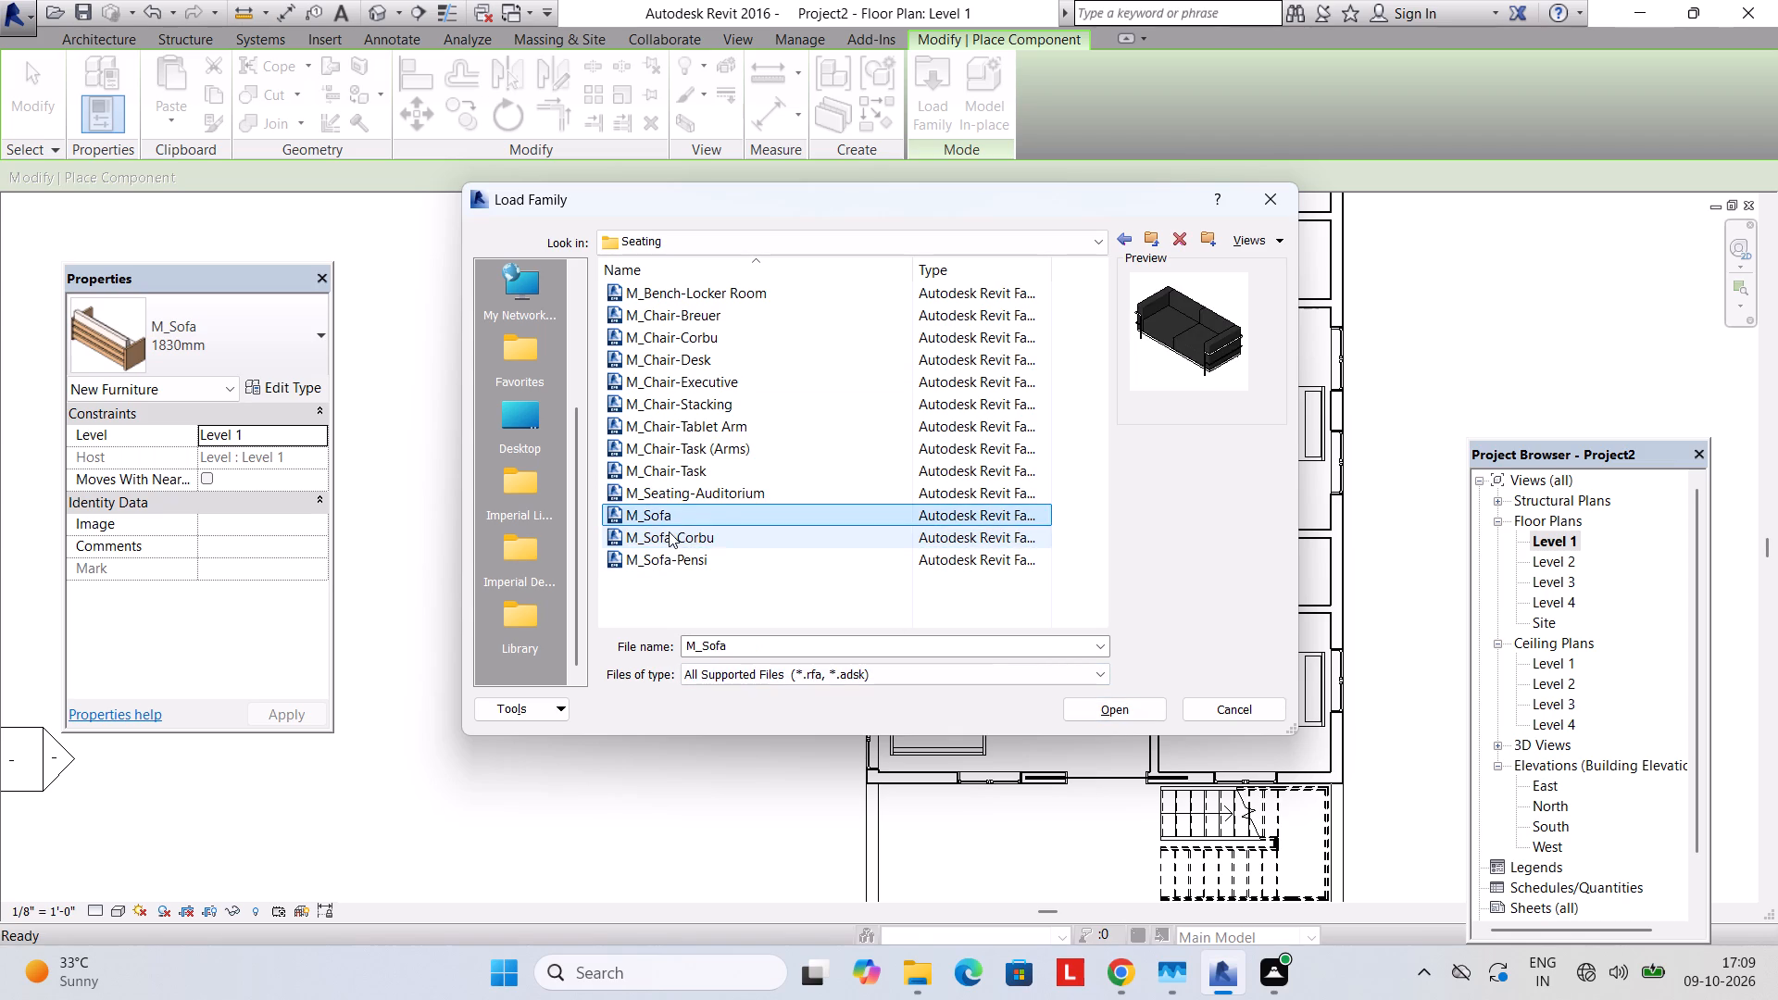
left_click(1114, 715)
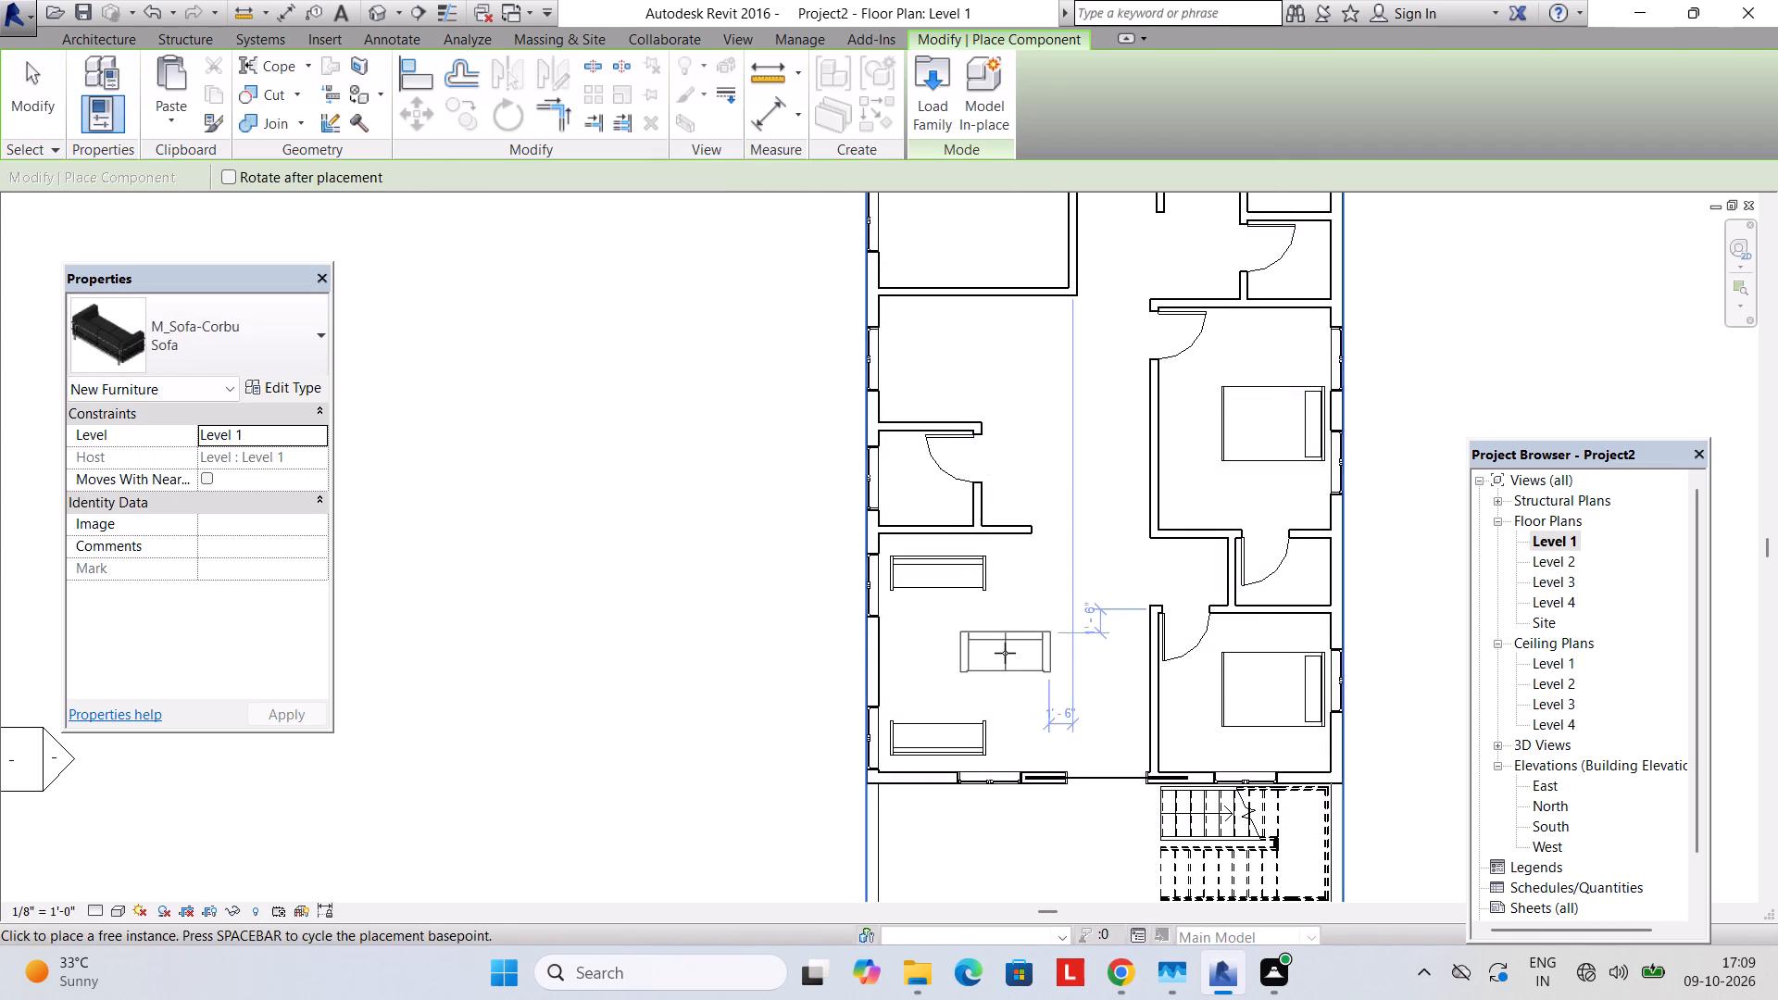
Place an M_Sofa-Corbu in the living area, turned crosswise to close the open side between the two facing sofas.
key("space")
key("space")
key("space")
key("space")
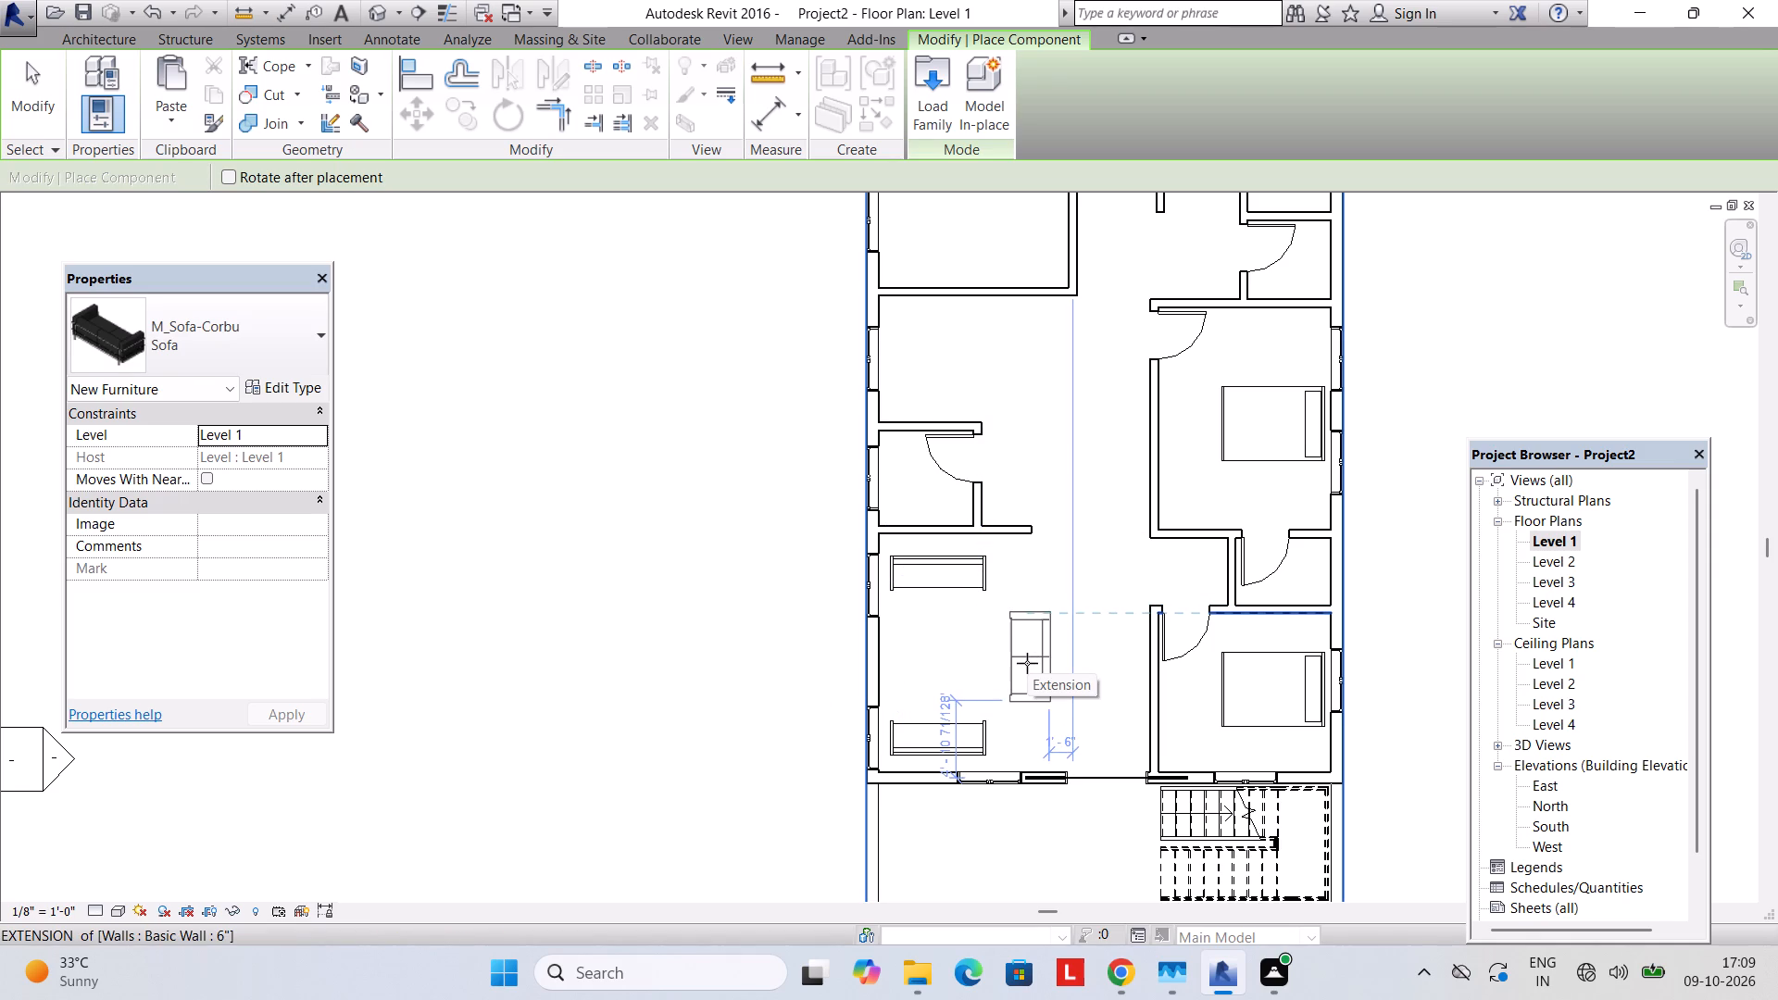
left_click(1021, 663)
key("Escape")
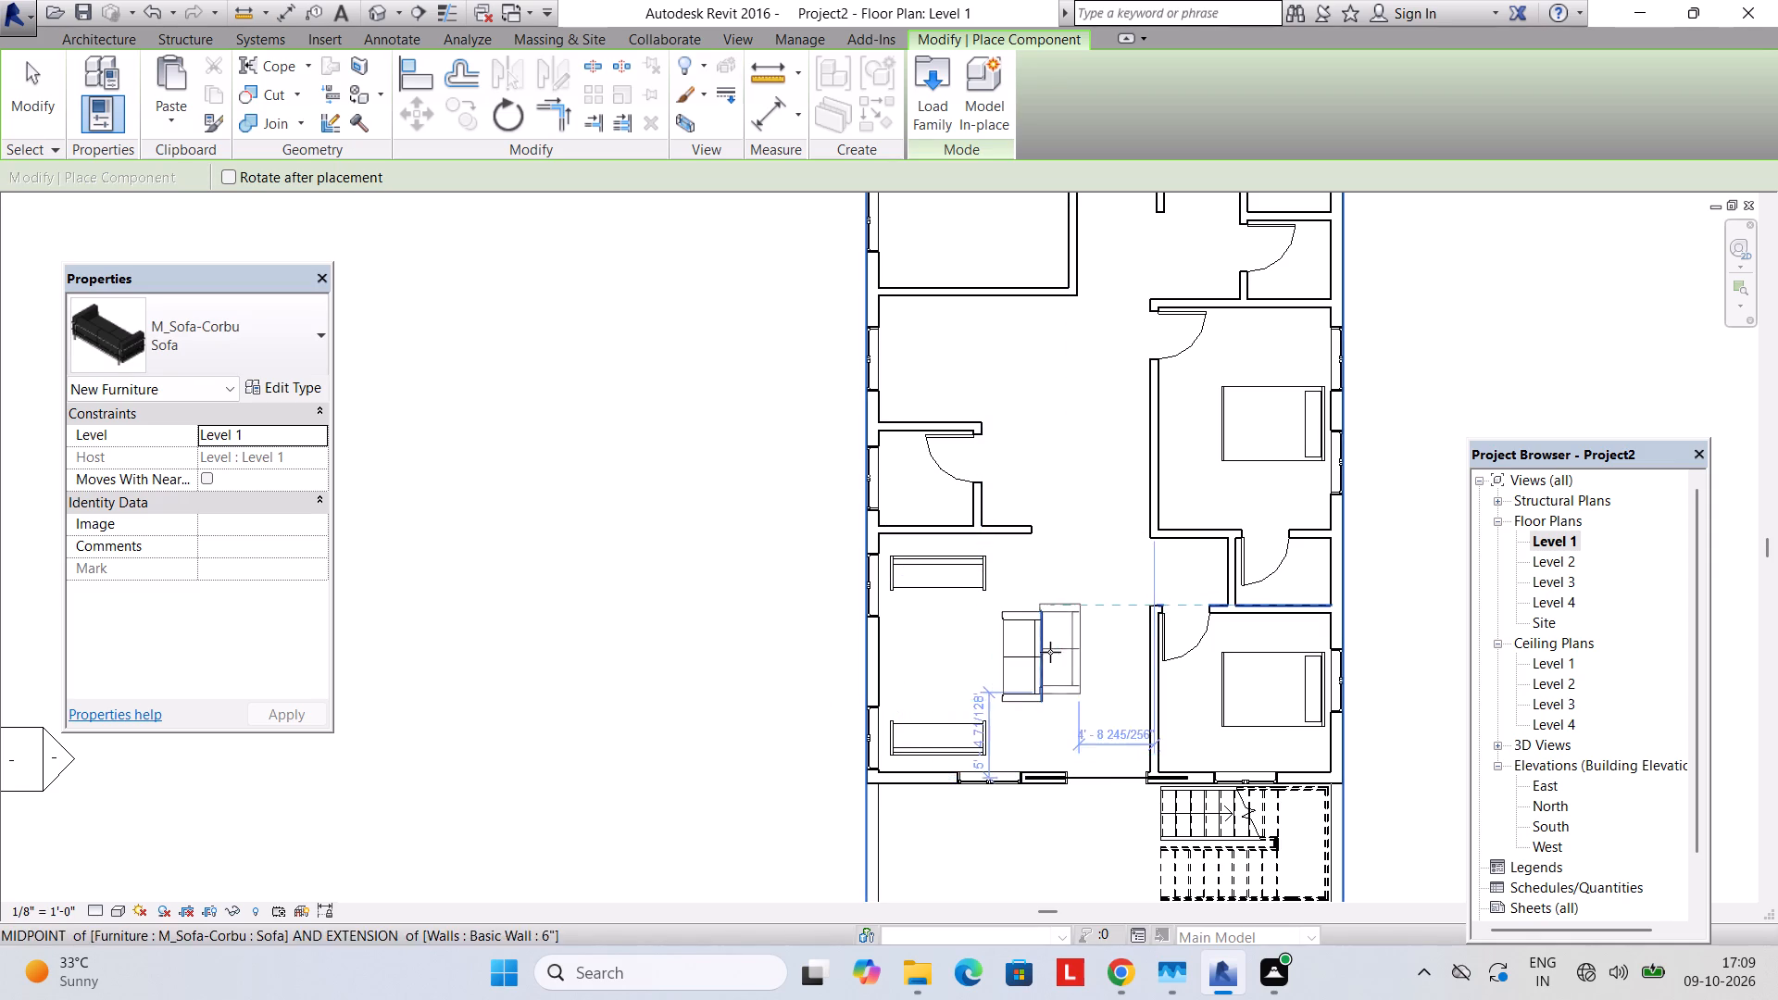
scroll(1046, 646, "down", 1)
key("Escape")
scroll(1046, 646, "down", 1)
middle_click_drag(1045, 646, 924, 539)
scroll(895, 544, "up", 2)
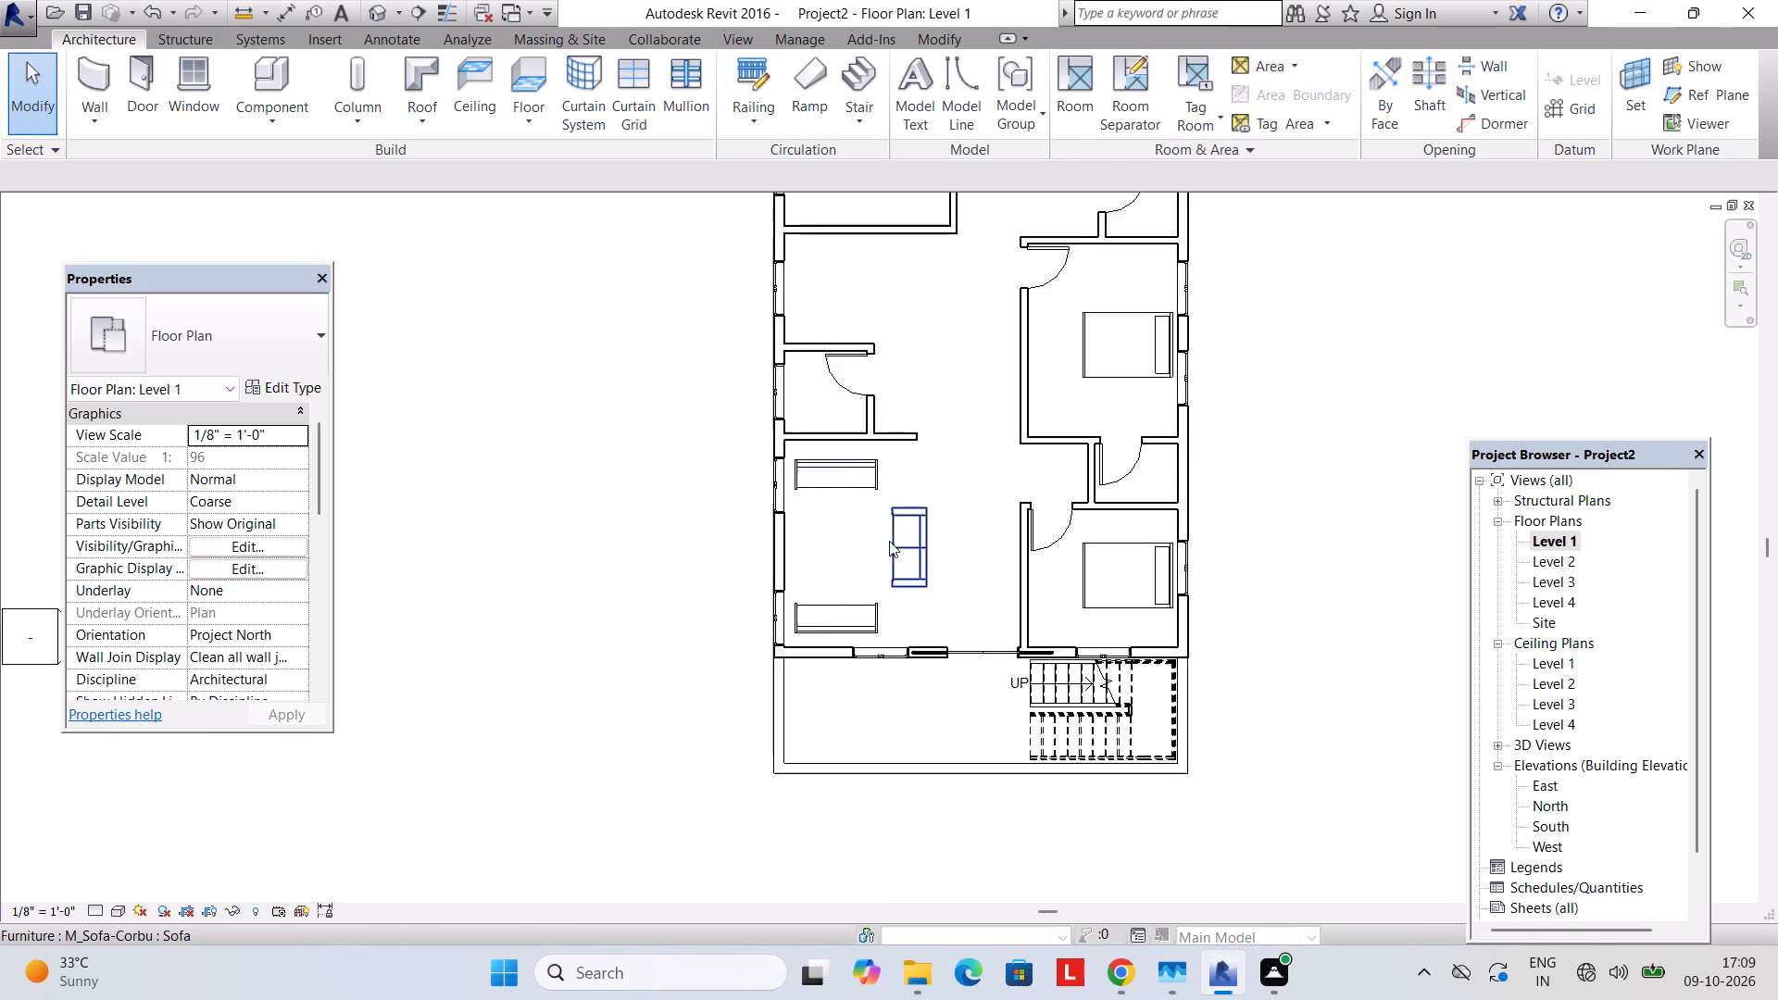
scroll(889, 541, "up", 5)
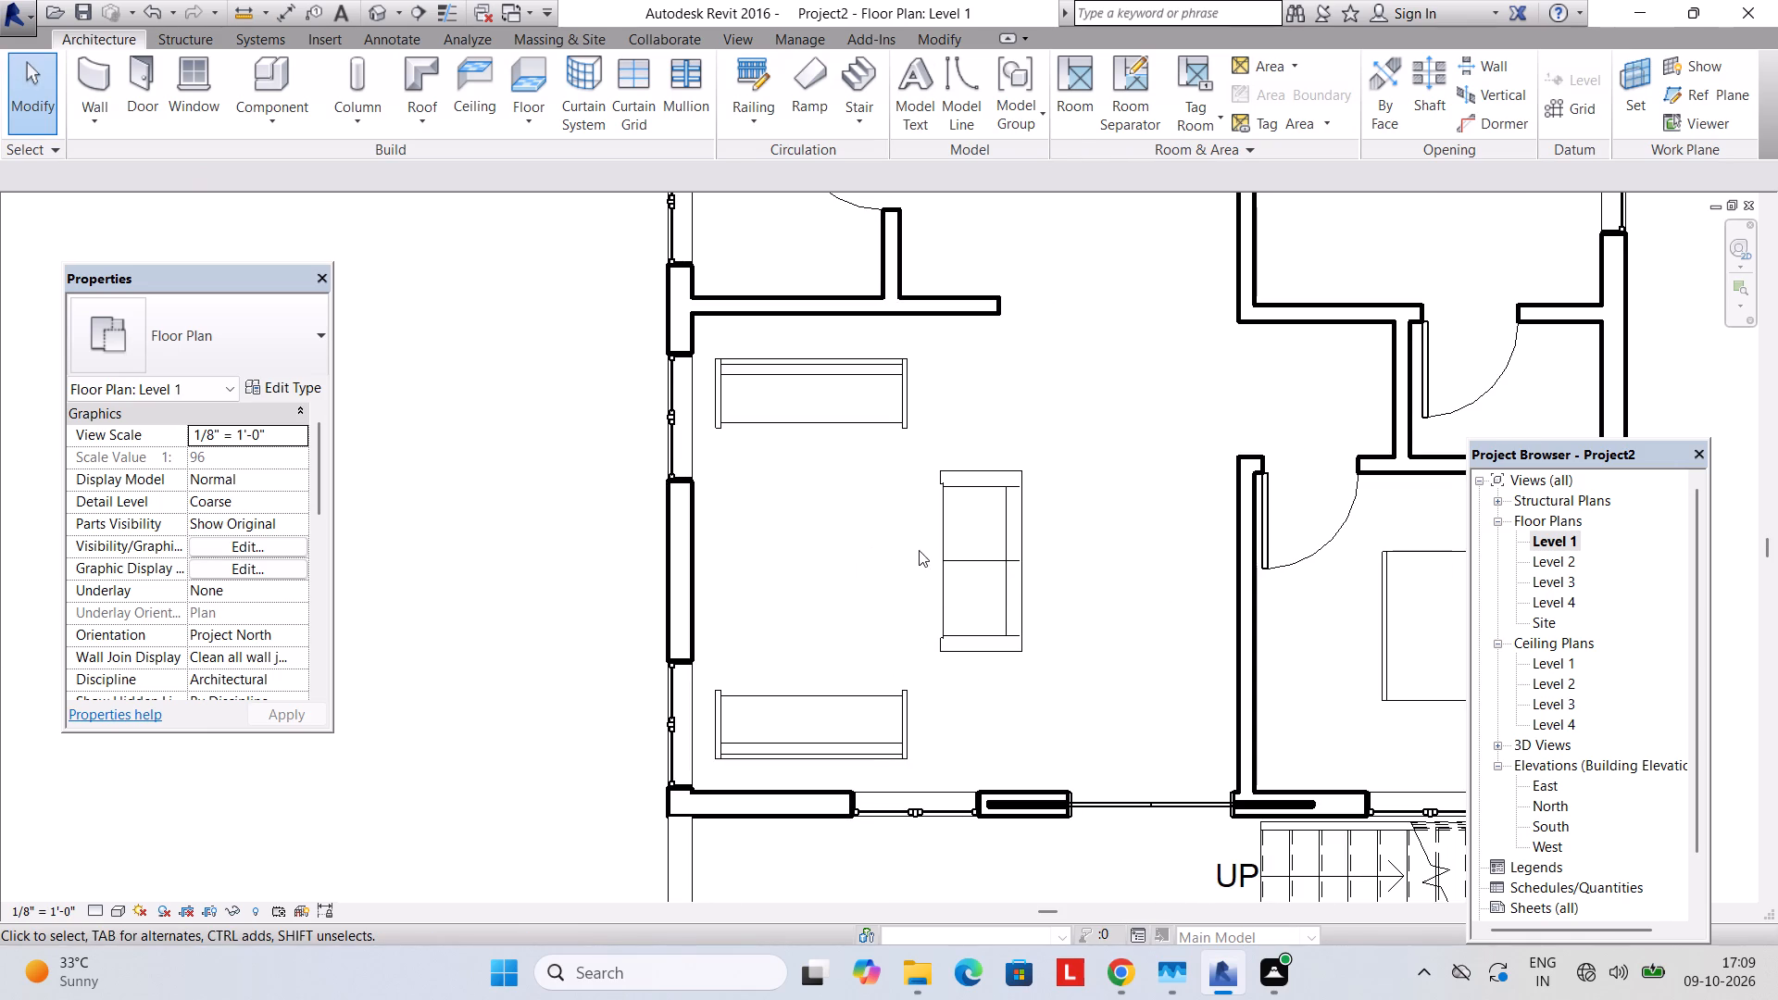
Start placing a component and browse for a family in the US Imperial library's Specialty Equipment > Domestic folder.
scroll(928, 539, "down", 3)
middle_click_drag(928, 539, 911, 618)
scroll(908, 557, "down", 2)
middle_click_drag(919, 533, 908, 689)
middle_click_drag(916, 314, 891, 476)
left_click(230, 112)
left_click(302, 166)
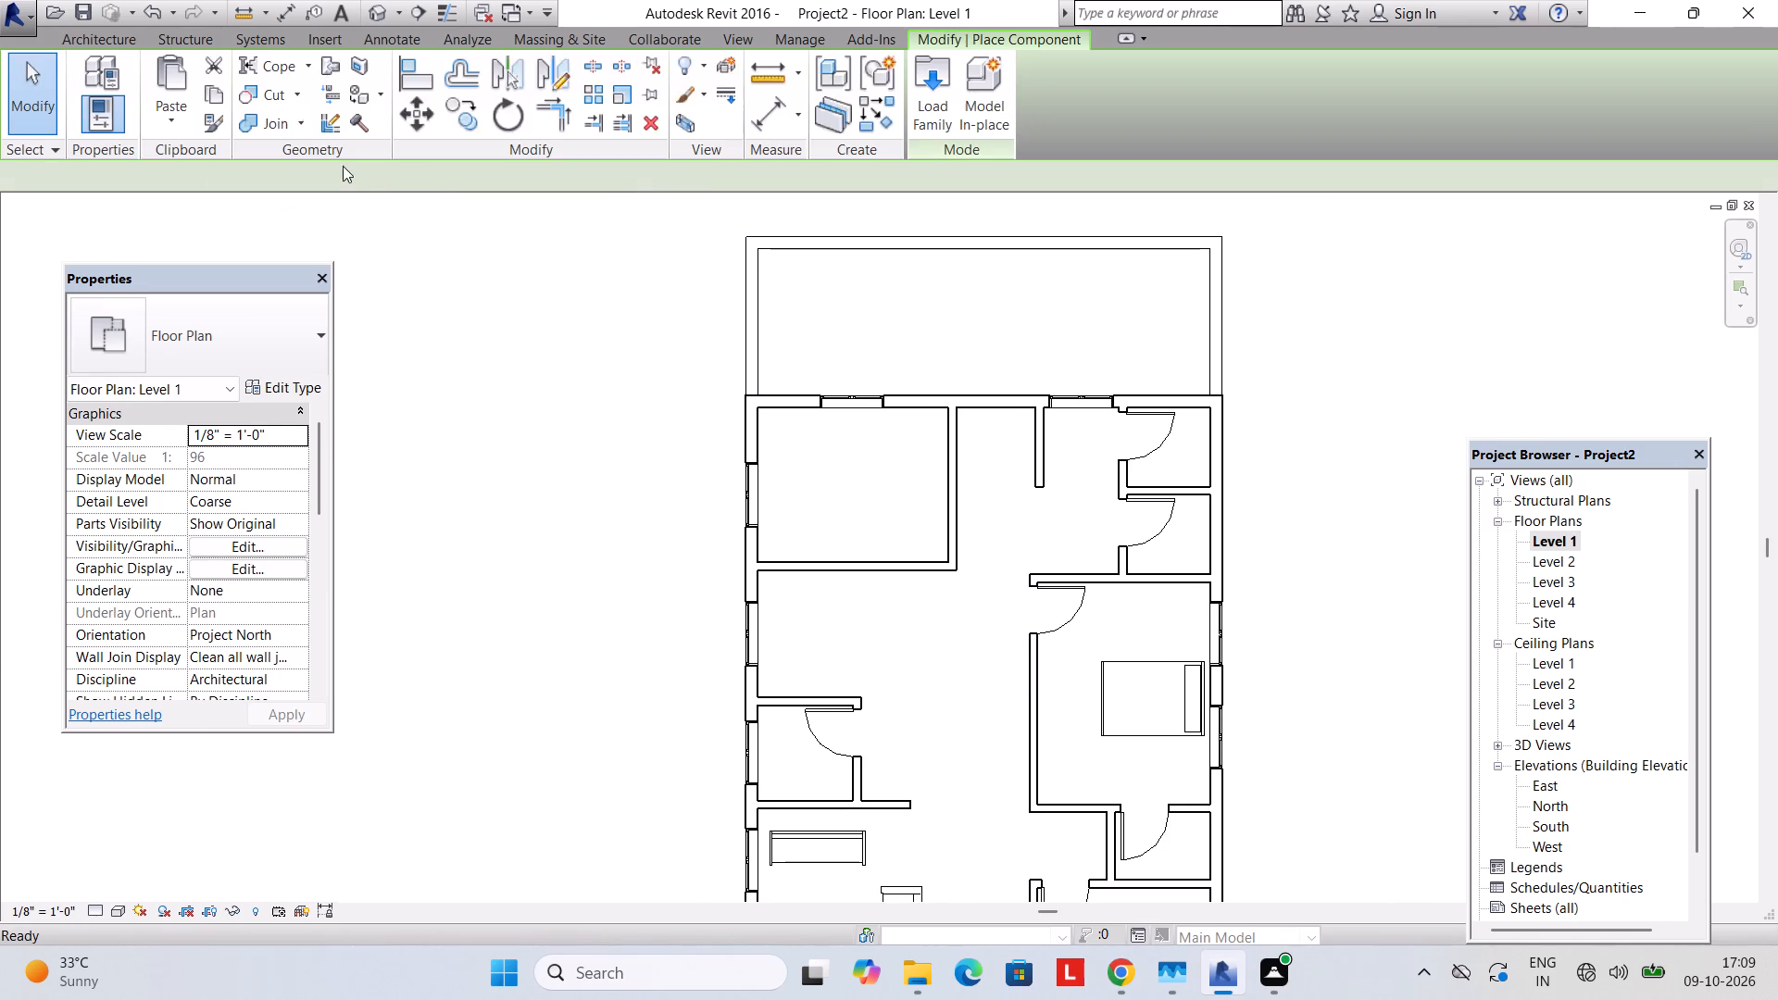
left_click(933, 119)
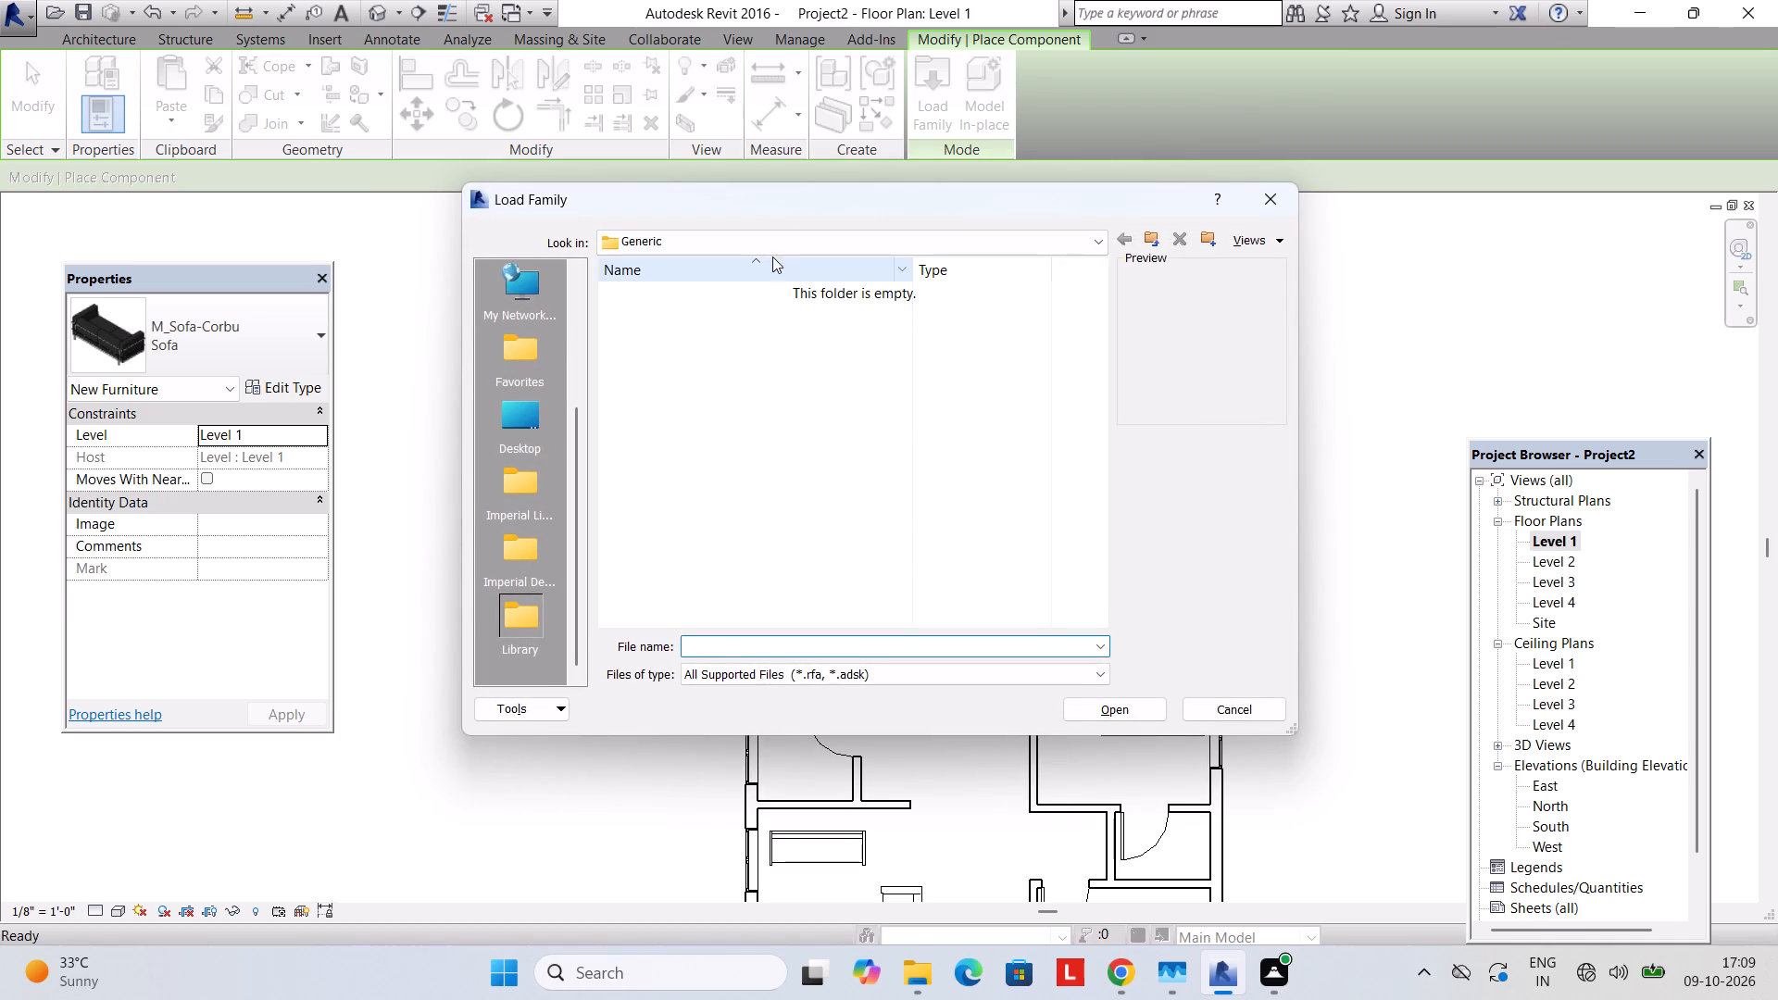
left_click(772, 256)
left_click(795, 249)
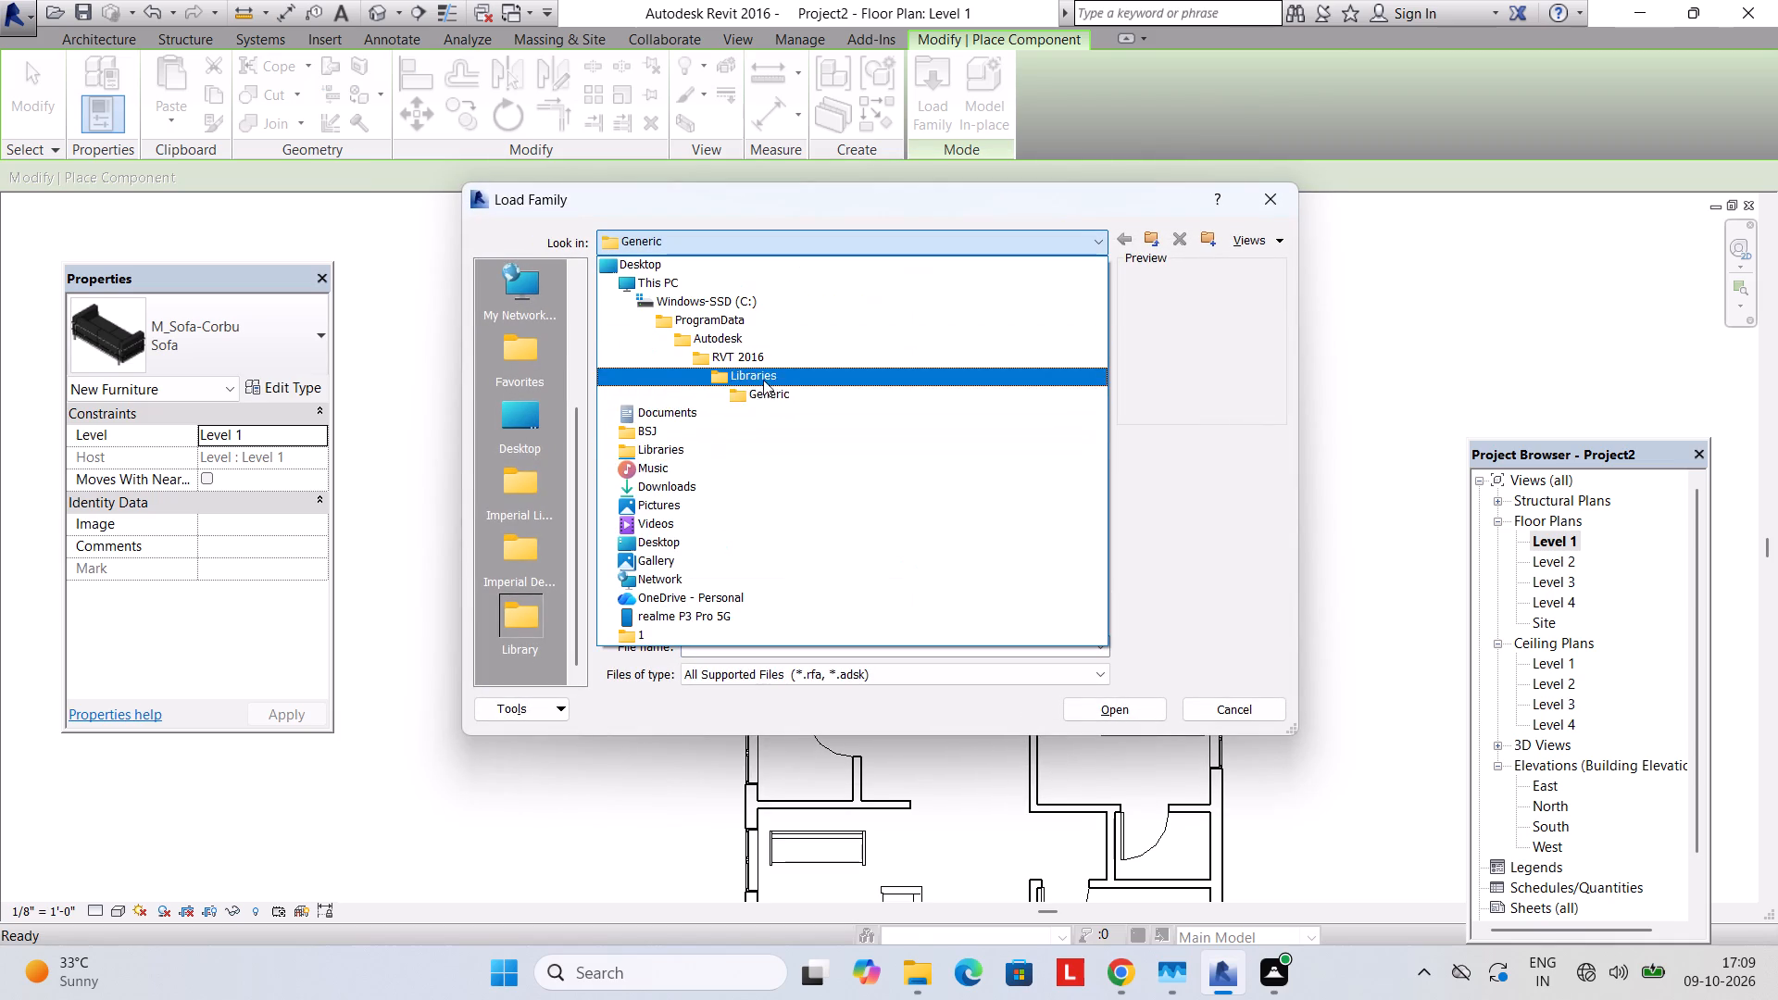
left_click(763, 381)
double_click(723, 338)
scroll(723, 463, "down", 4)
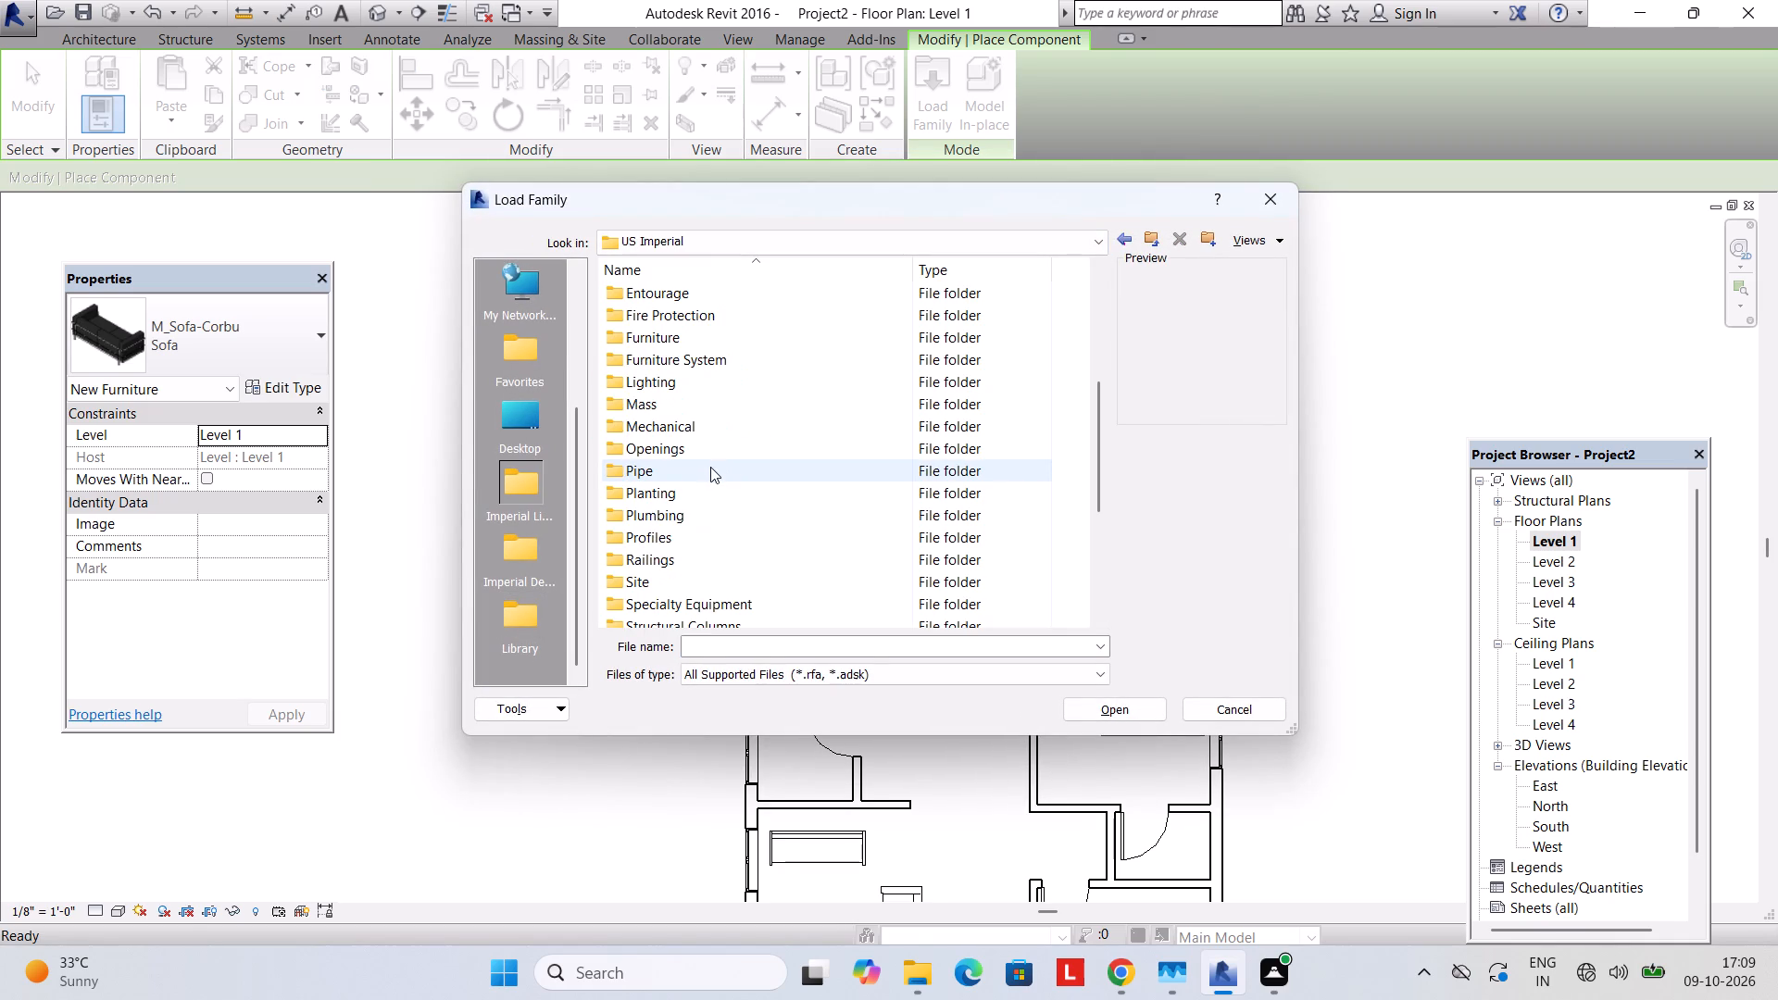
scroll(698, 481, "down", 2)
double_click(695, 475)
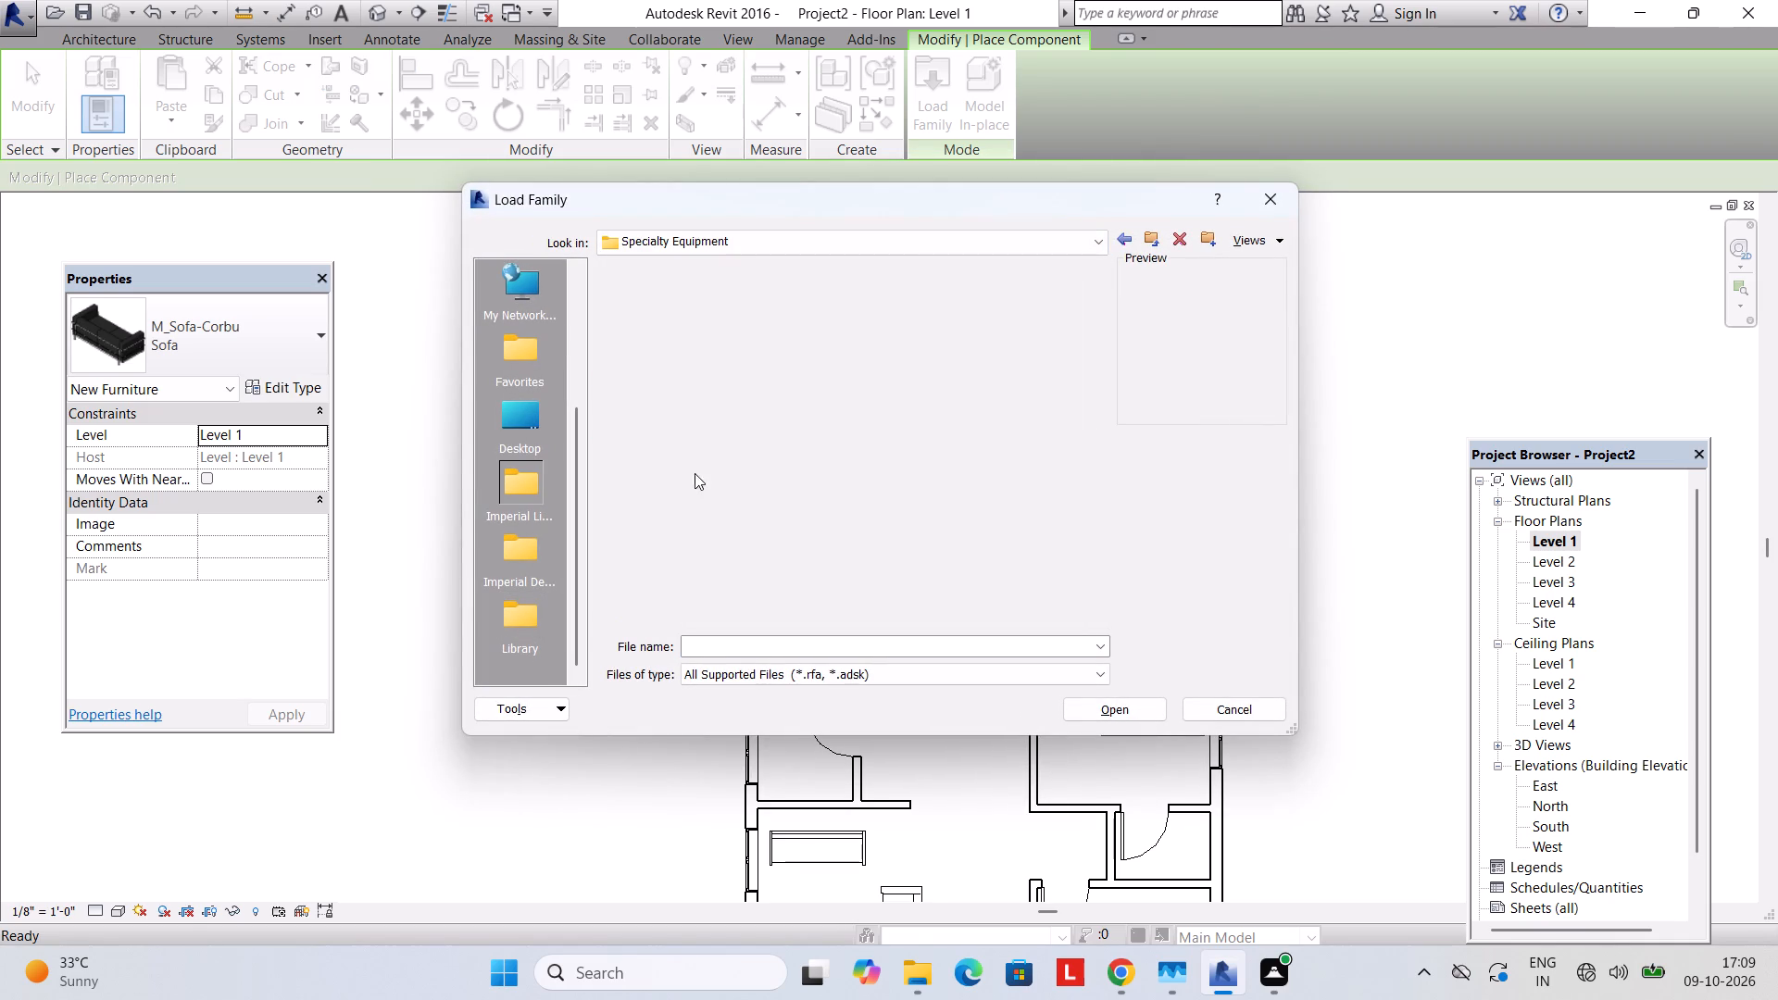
left_click(721, 293)
double_click(661, 308)
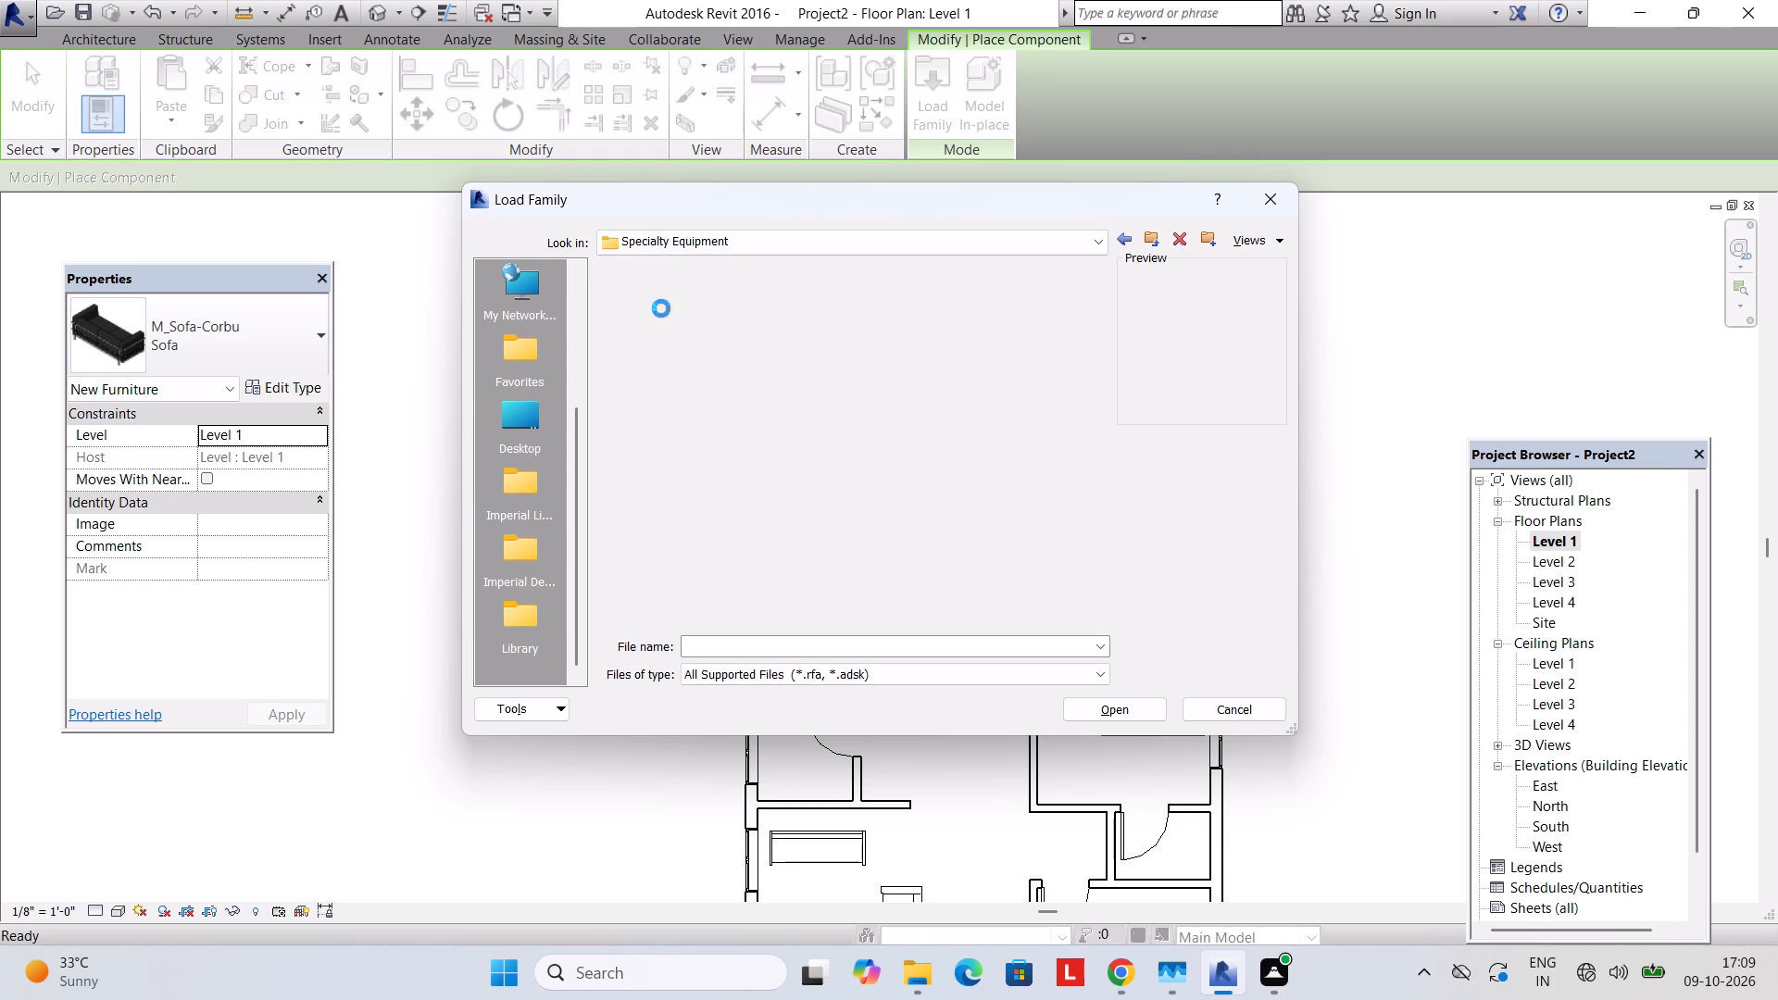
Compare the cook top and kitchenette previews and load the Kitchenette - Medium family.
left_click(664, 298)
left_click(668, 319)
left_click(675, 340)
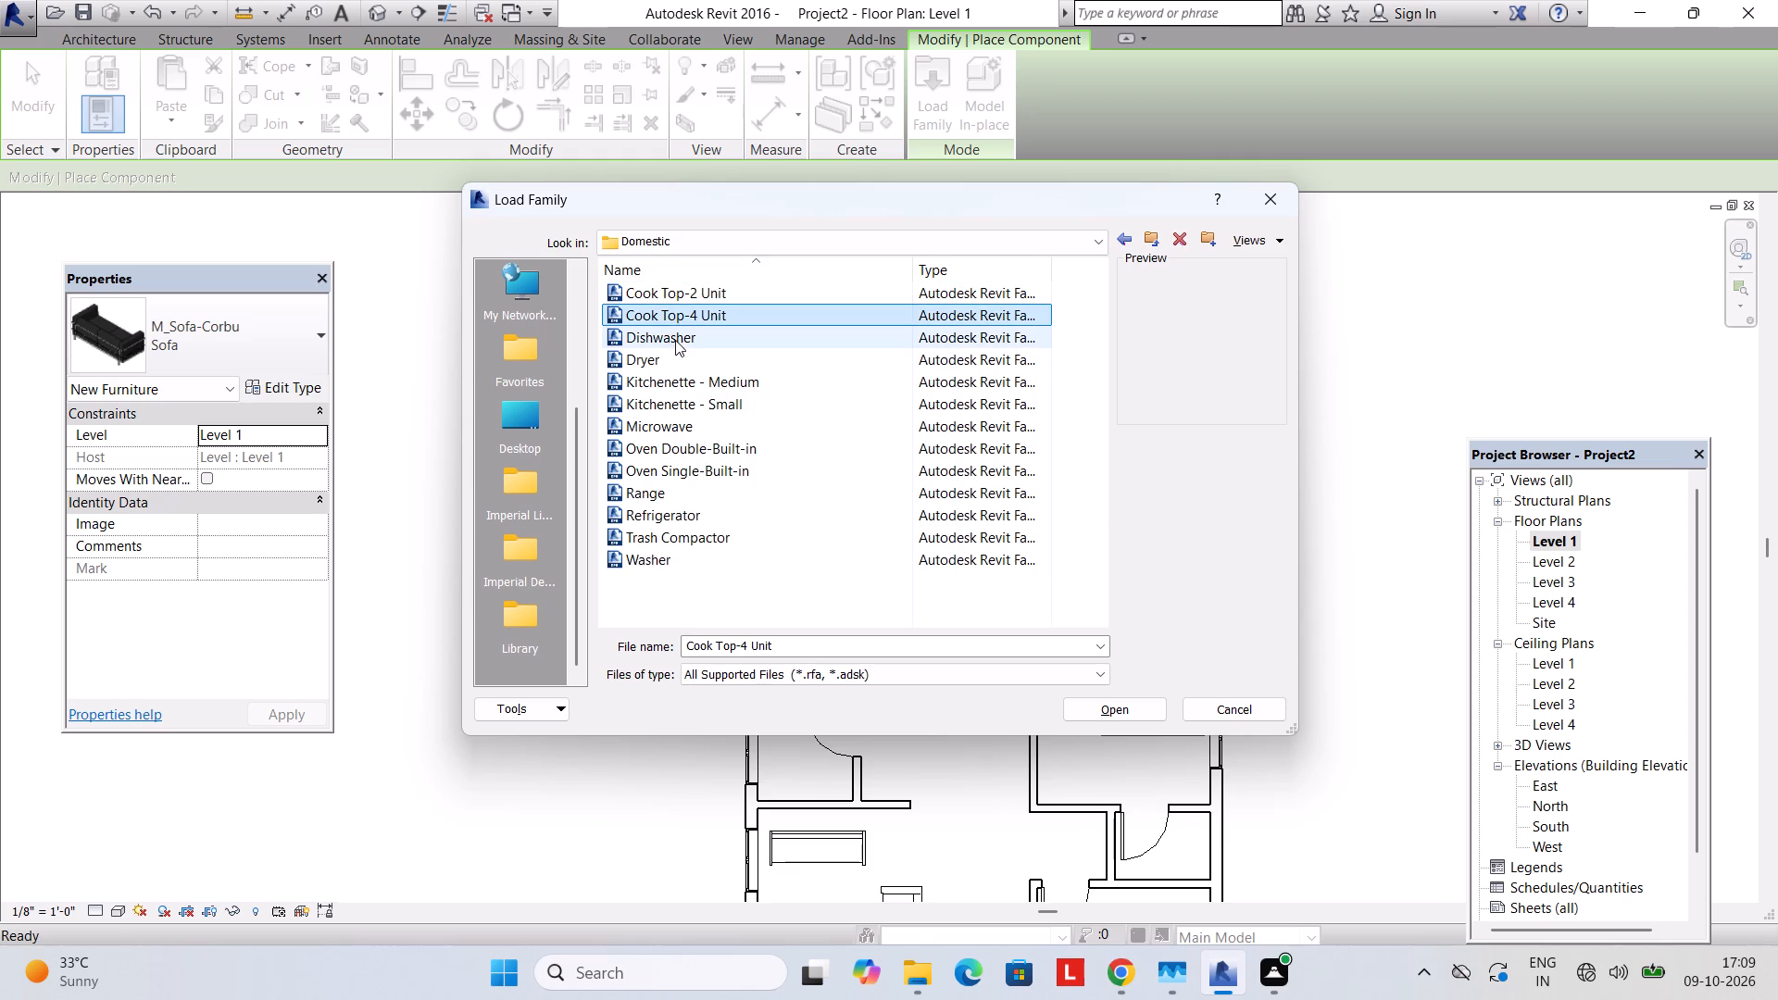
left_click(666, 381)
left_click(674, 406)
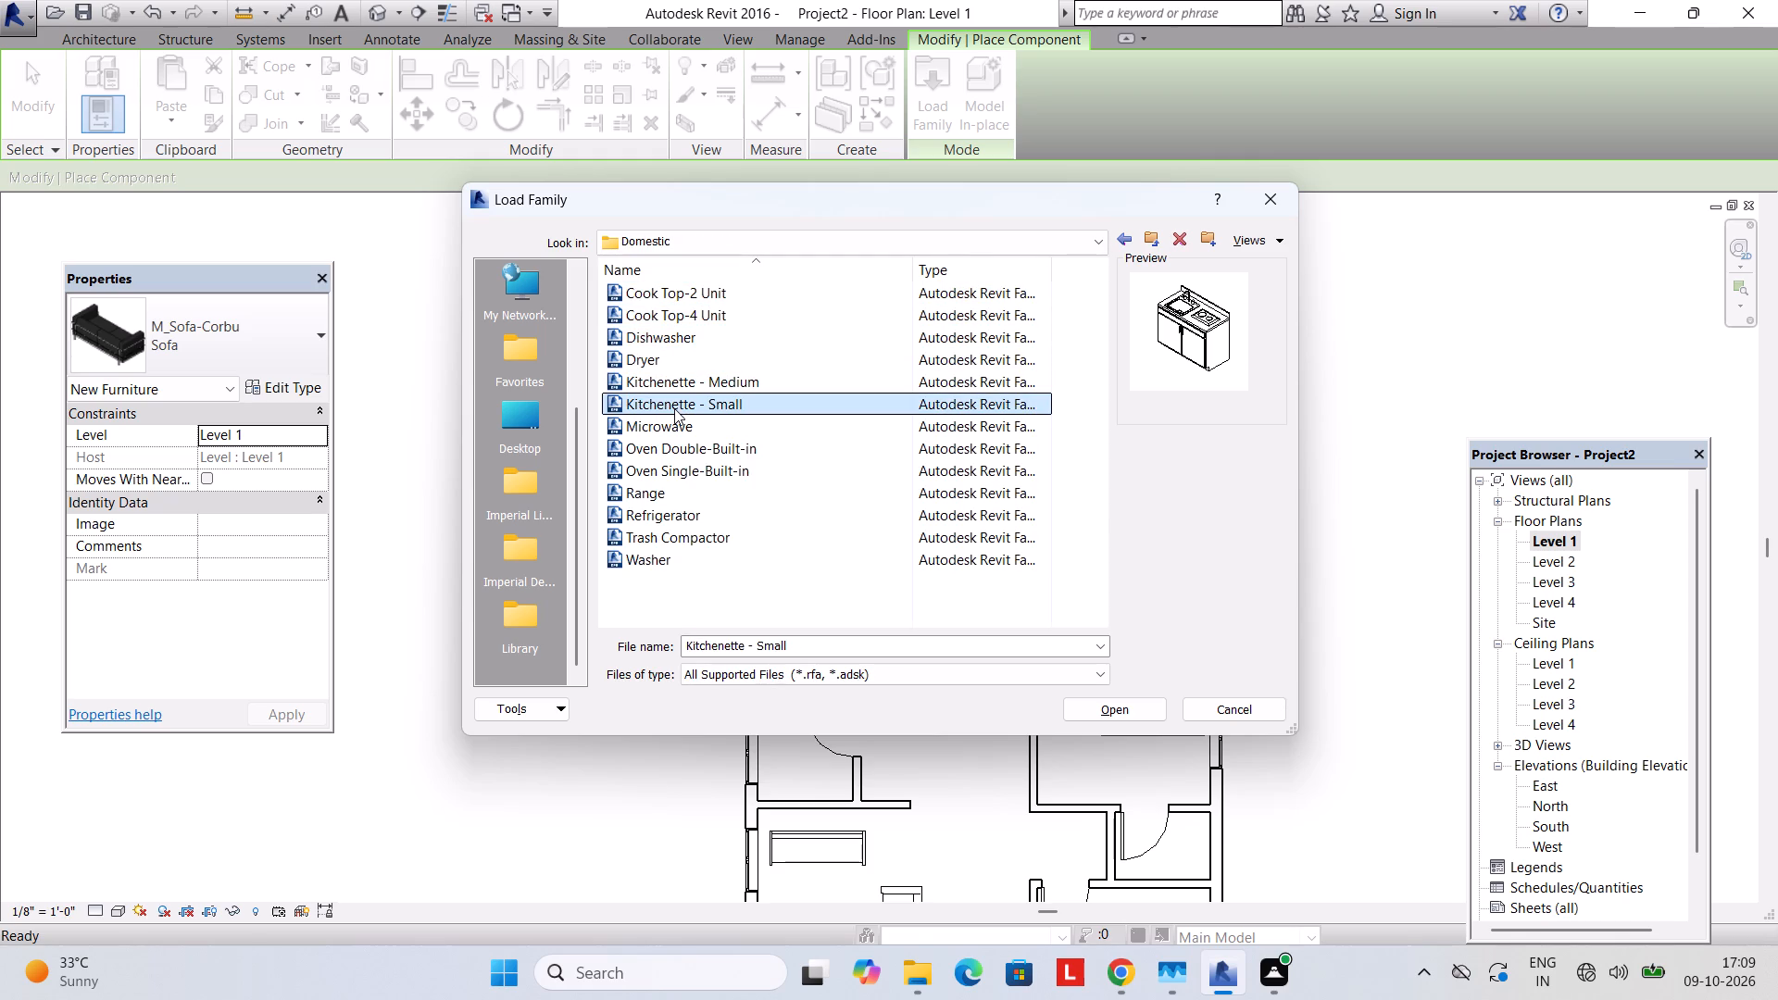
left_click(677, 378)
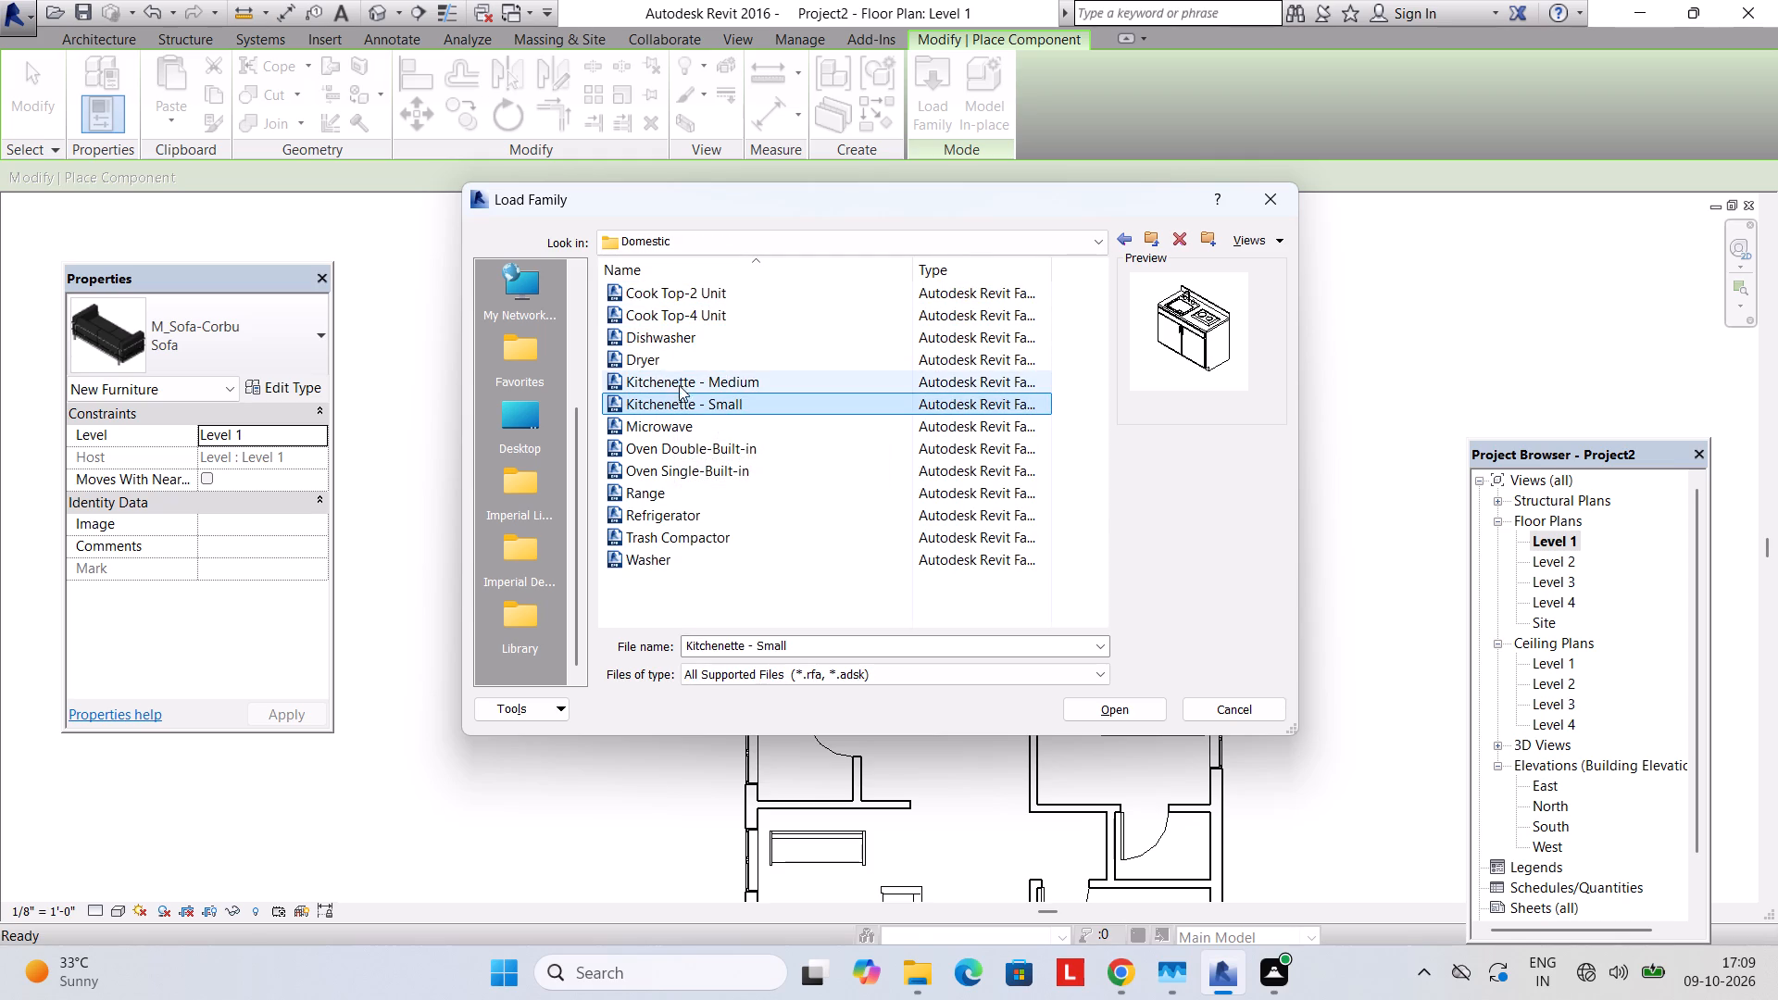
left_click(1098, 702)
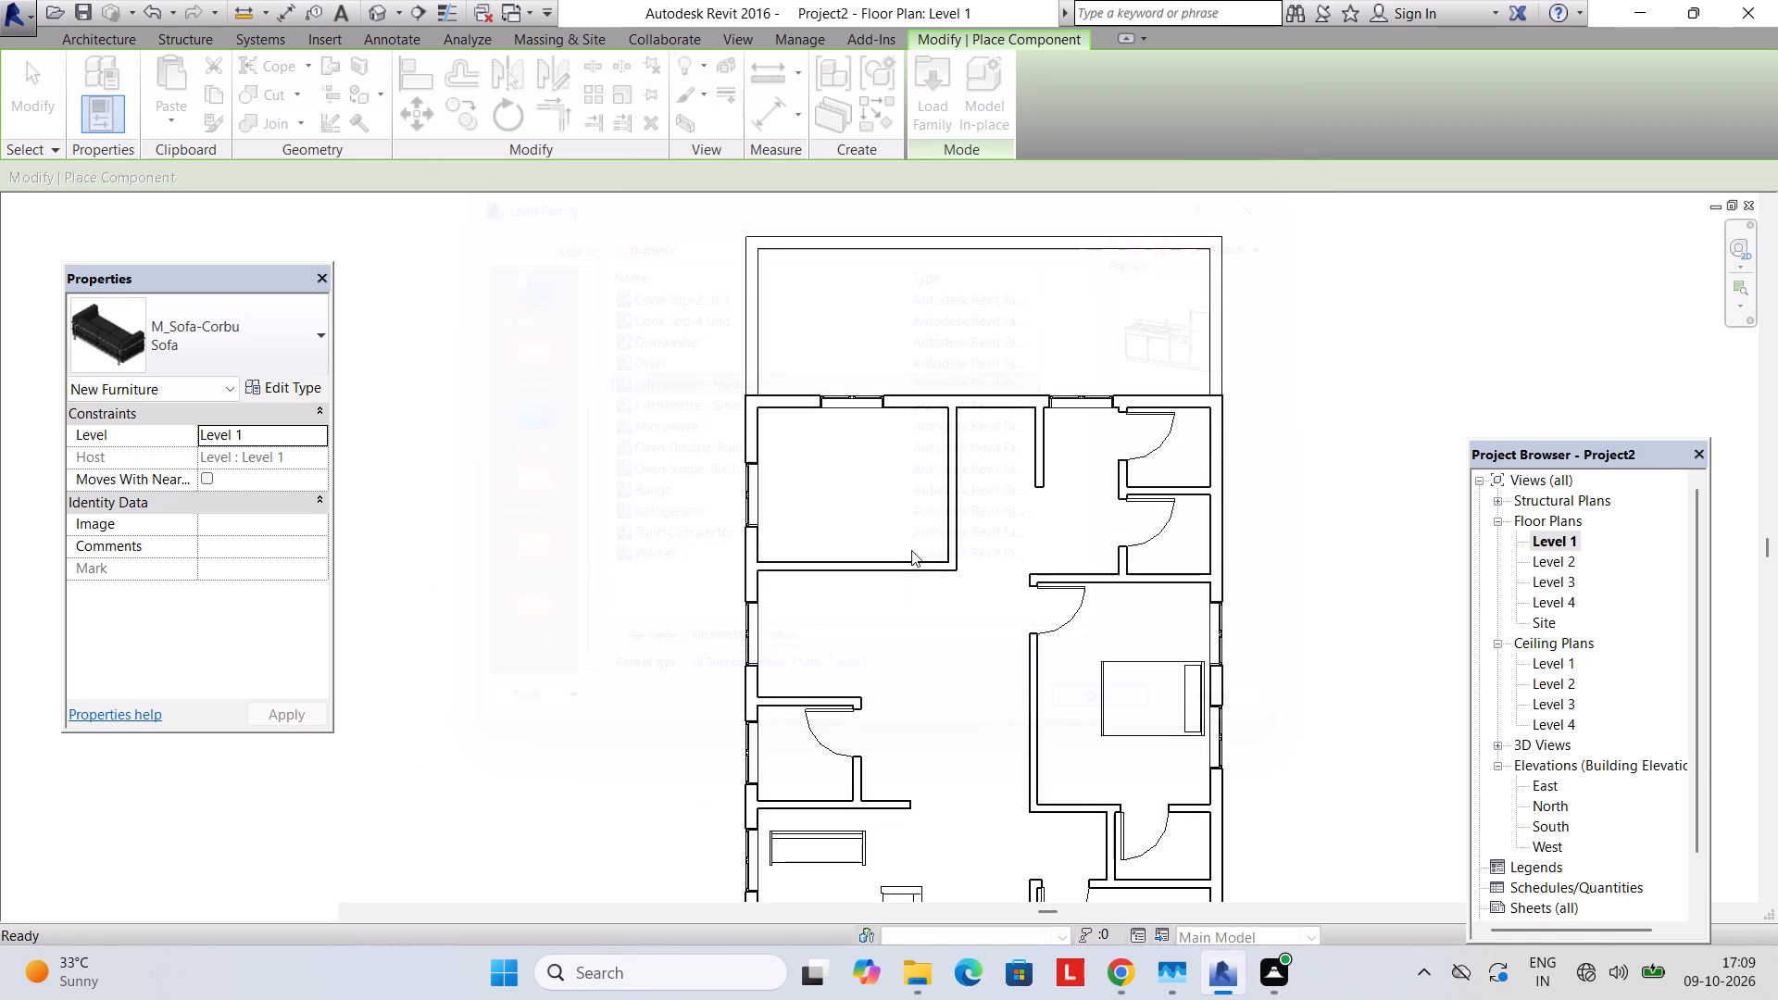
Place a Kitchenette - Medium along the kitchen's rear wall below the window, its centre about 7'-4" from the interior partition.
scroll(793, 425, "up", 2)
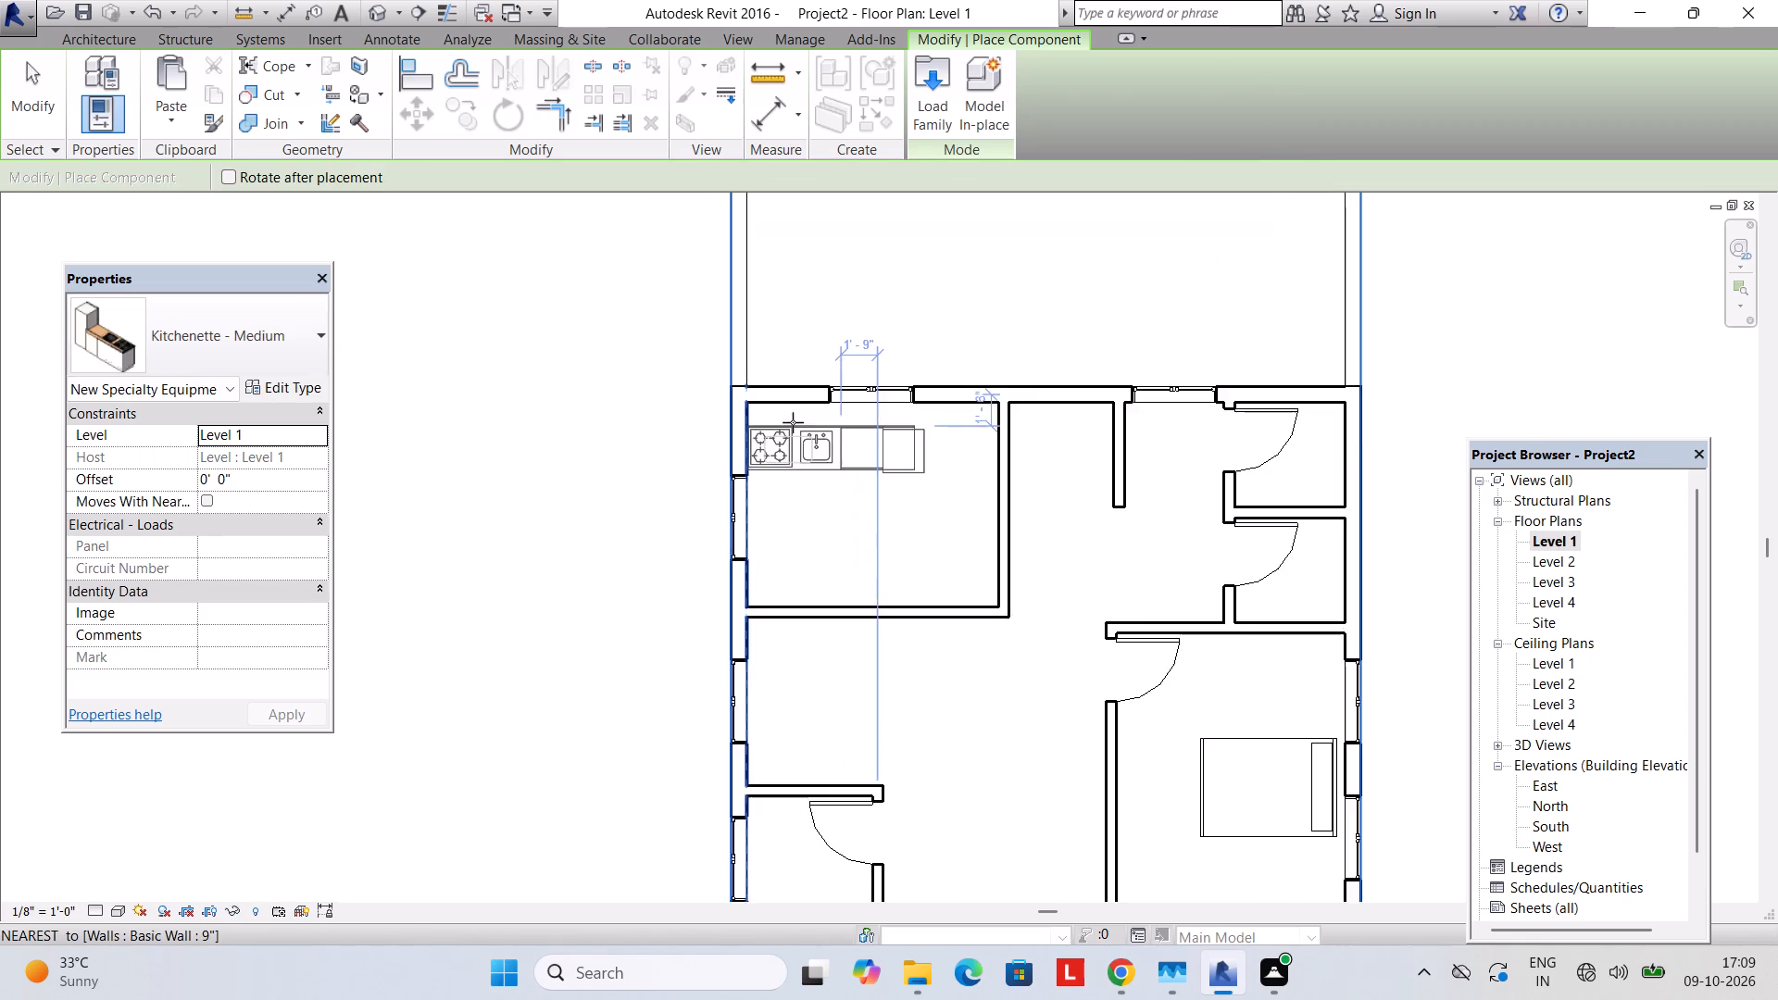
scroll(793, 422, "up", 2)
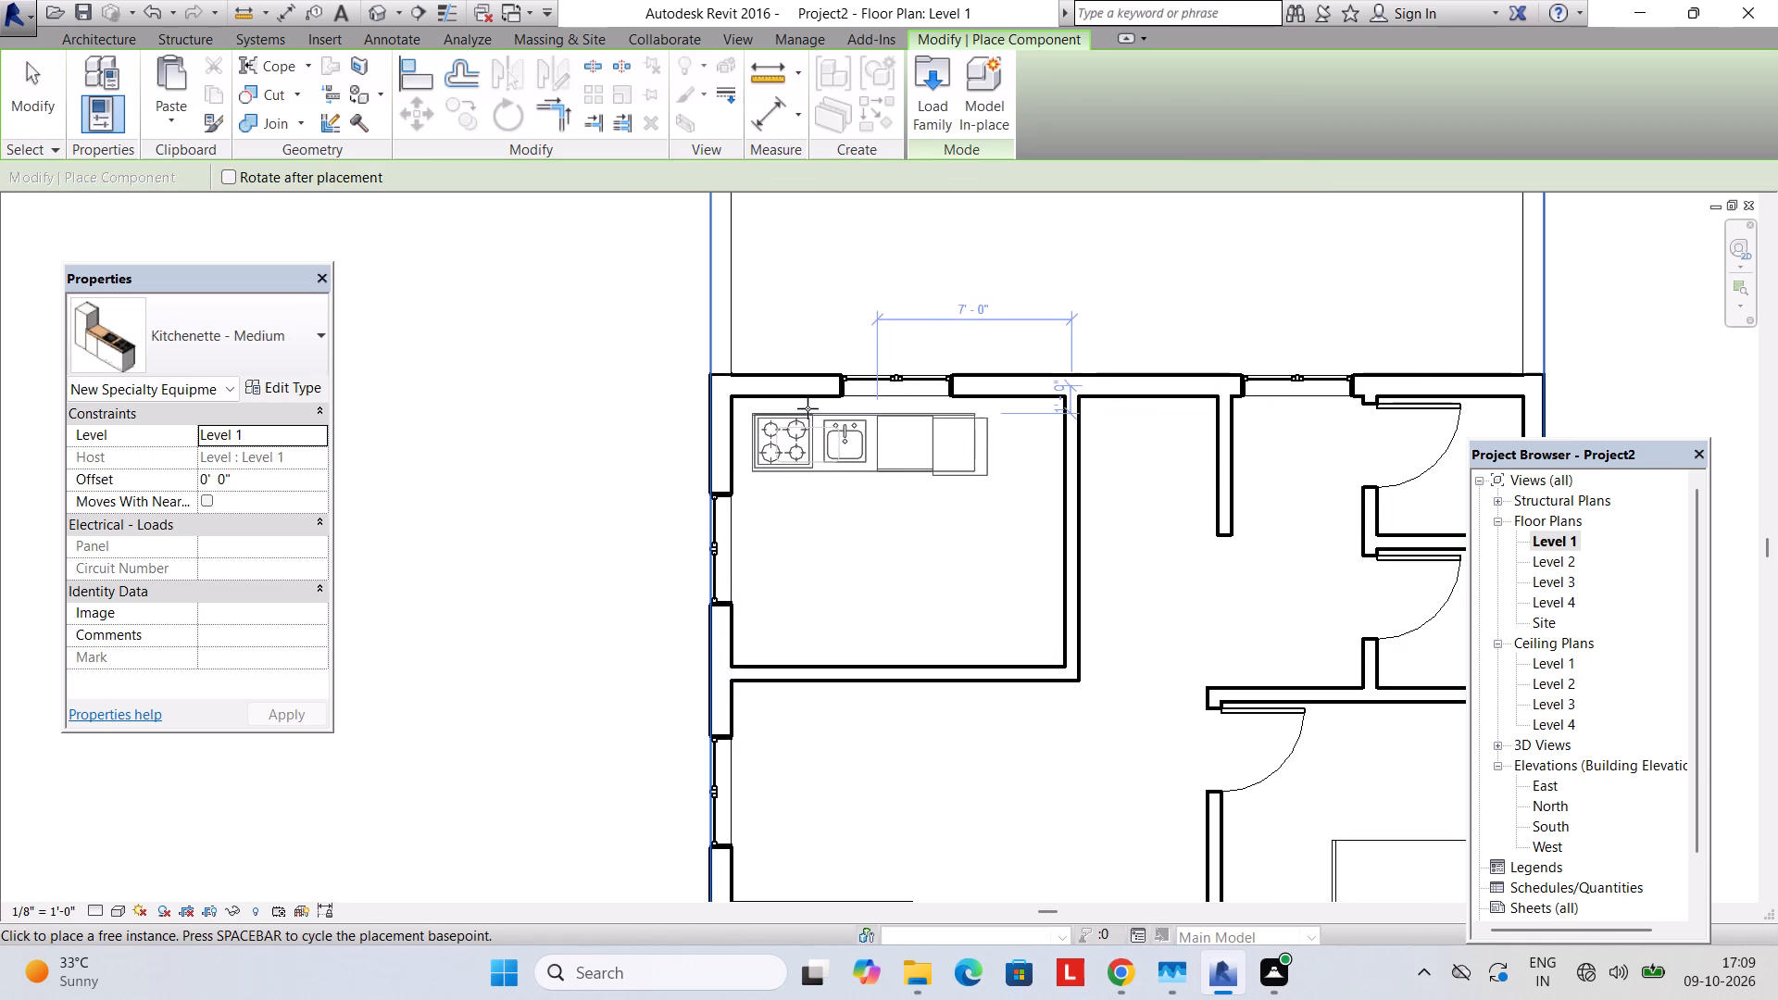
scroll(808, 407, "up", 5)
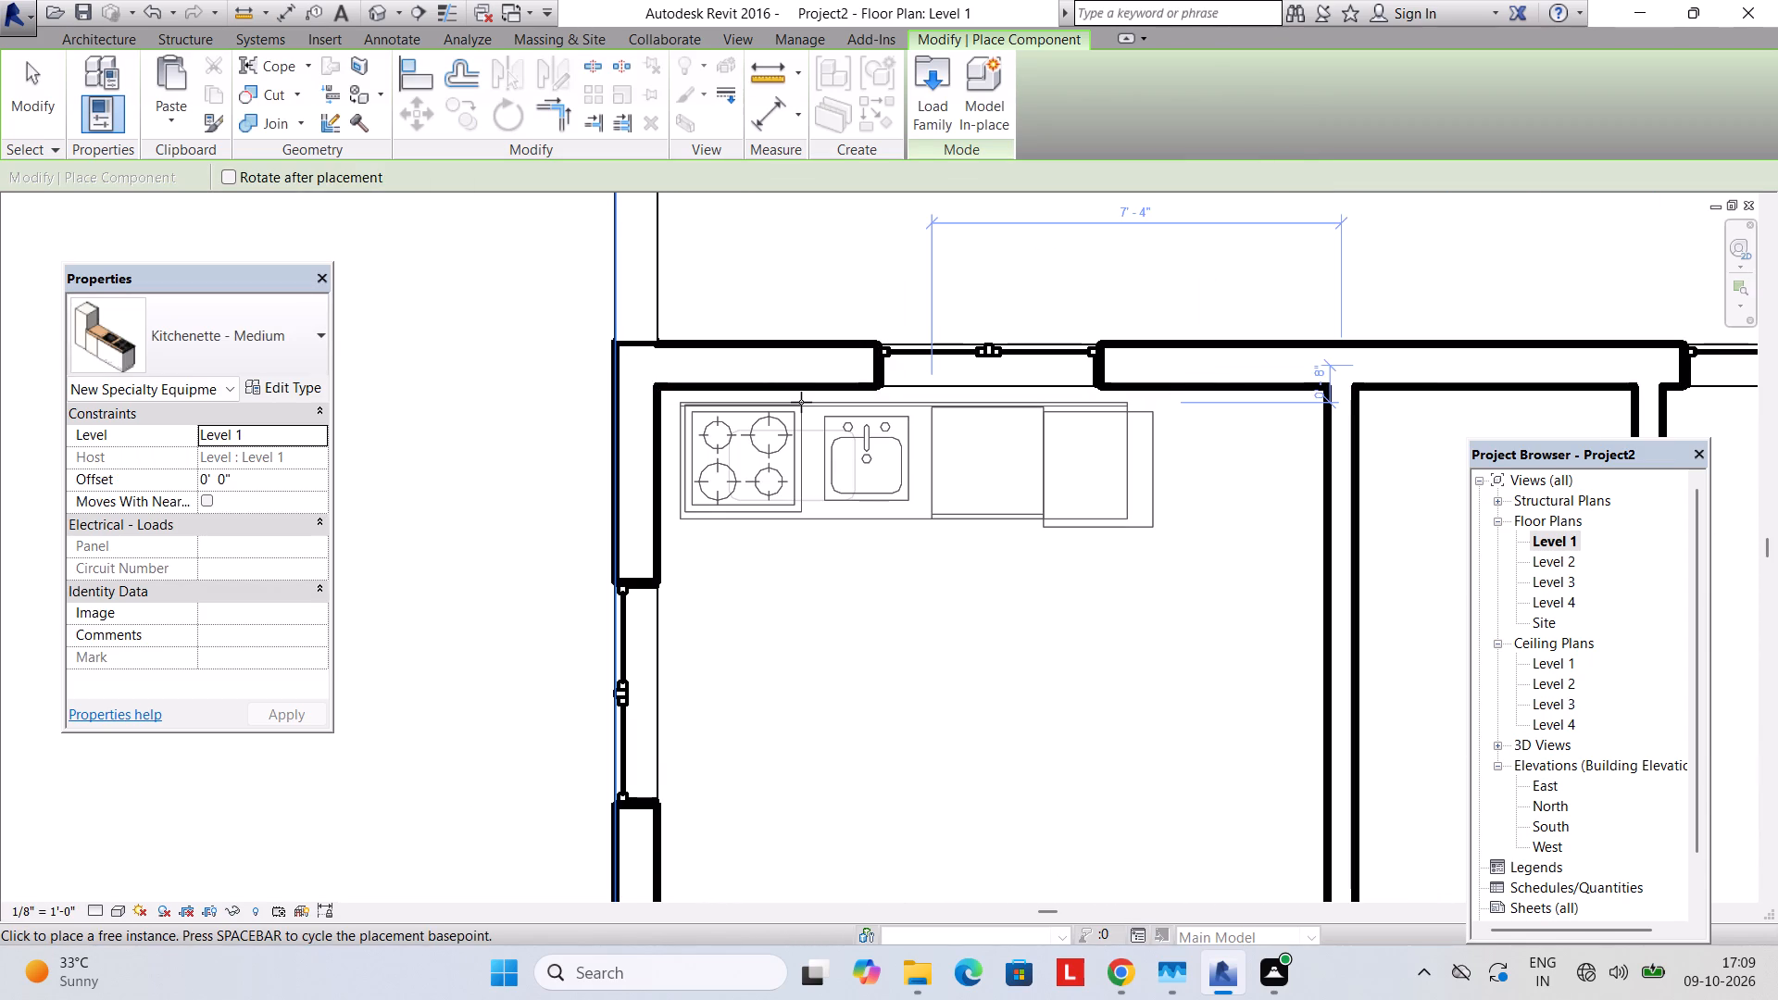
left_click(801, 402)
scroll(1002, 549, "down", 3)
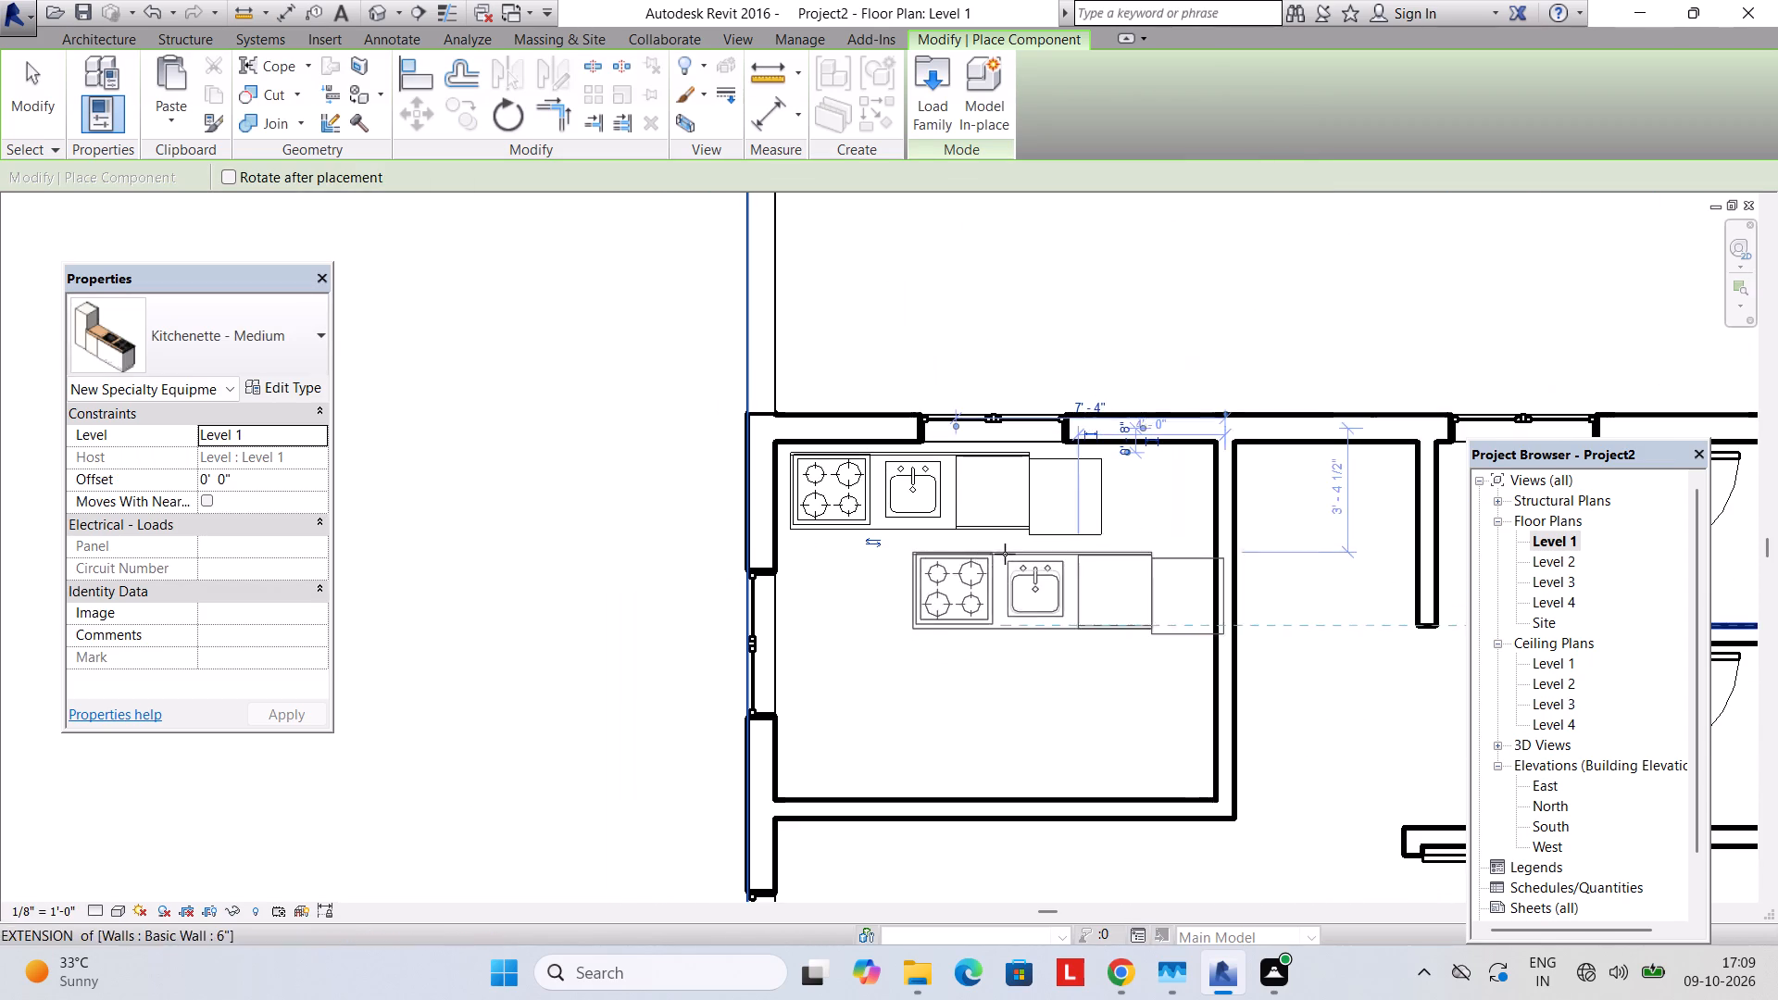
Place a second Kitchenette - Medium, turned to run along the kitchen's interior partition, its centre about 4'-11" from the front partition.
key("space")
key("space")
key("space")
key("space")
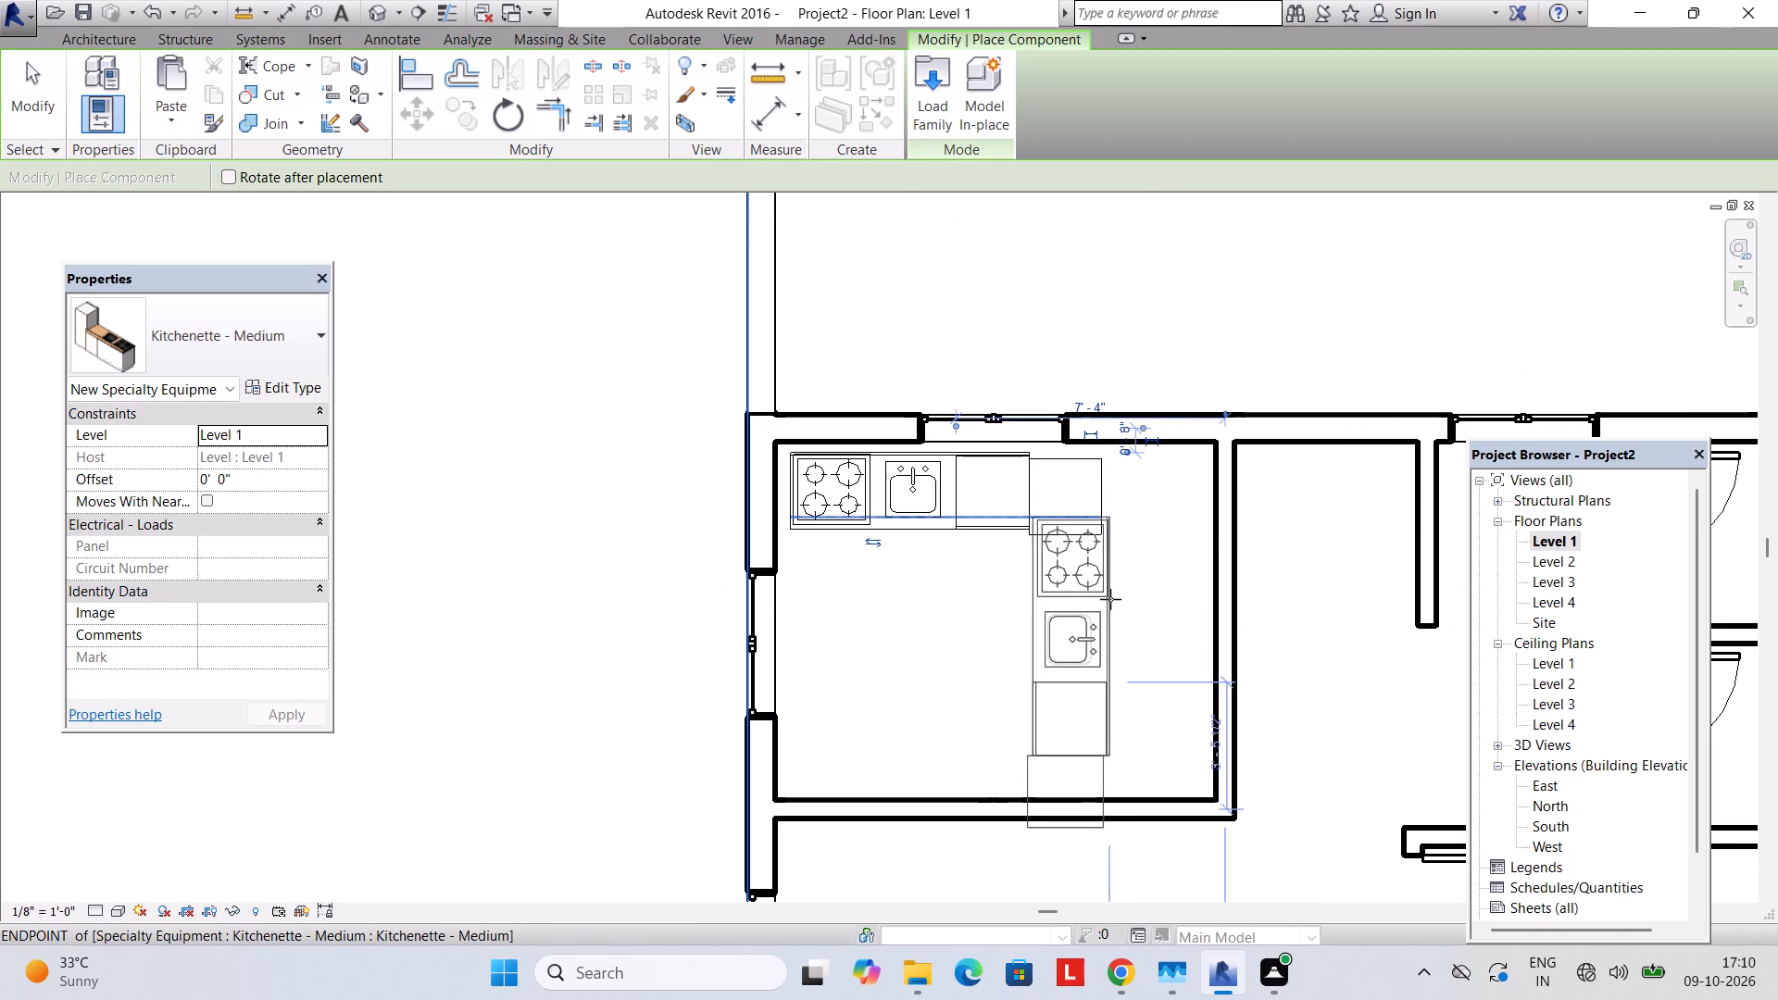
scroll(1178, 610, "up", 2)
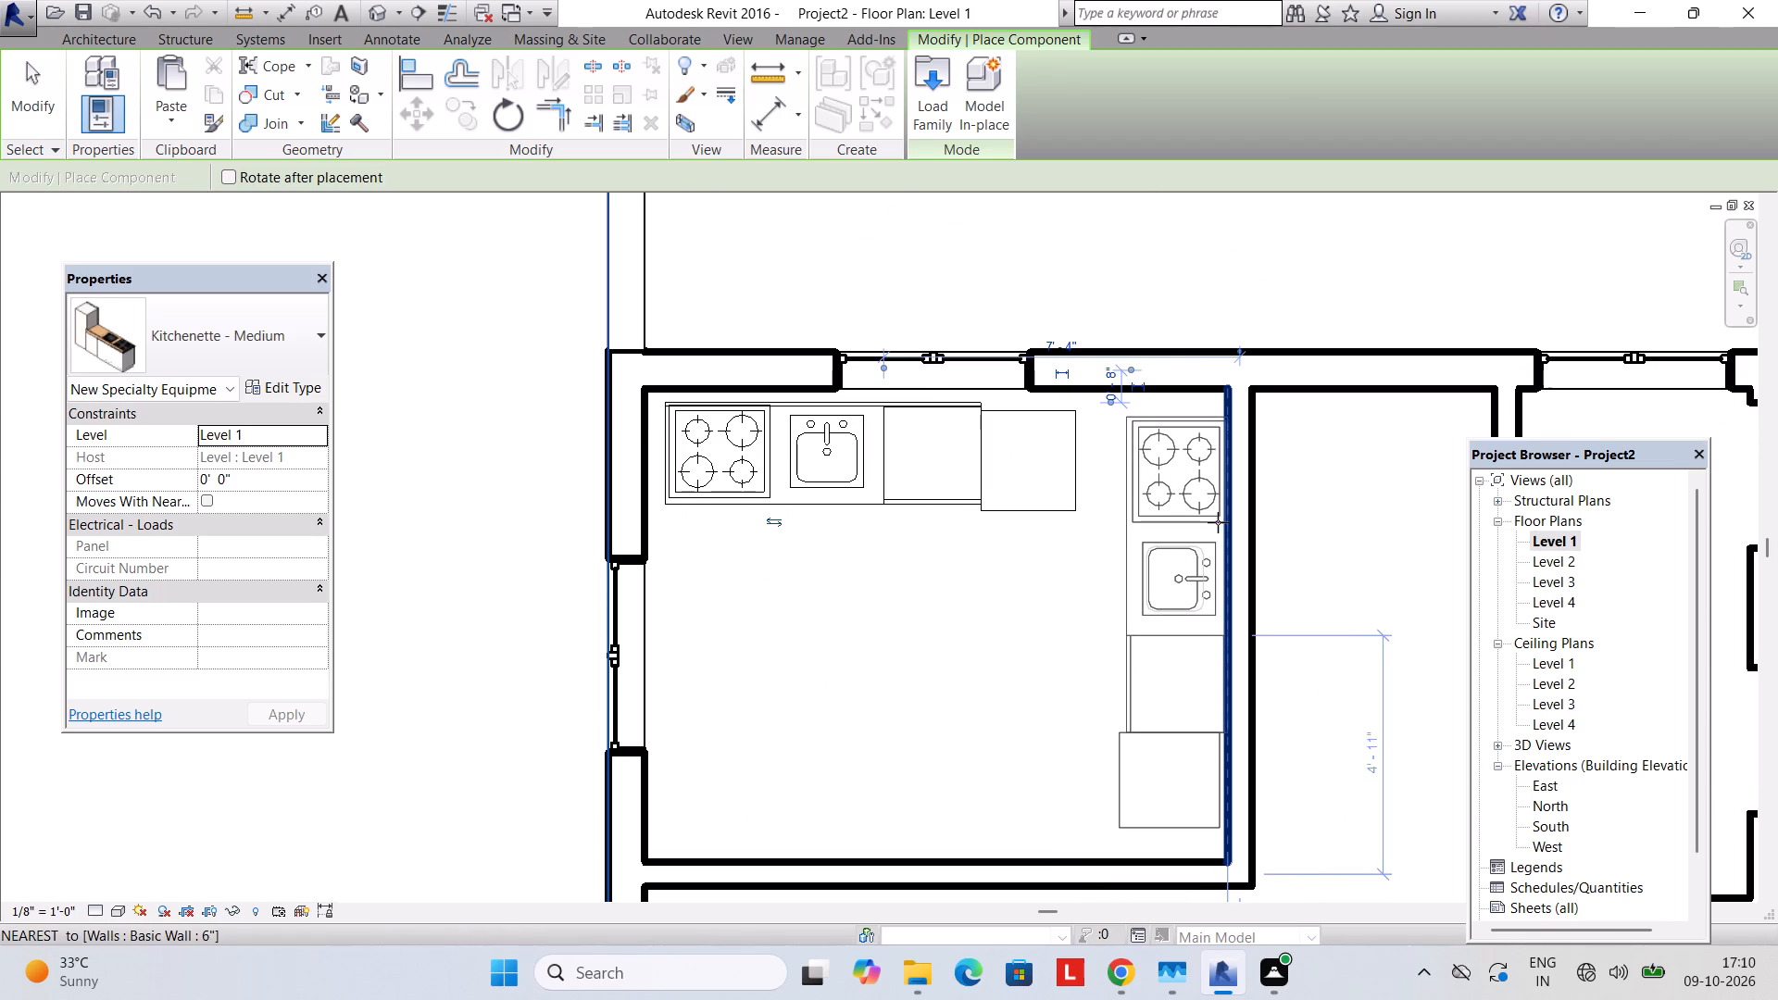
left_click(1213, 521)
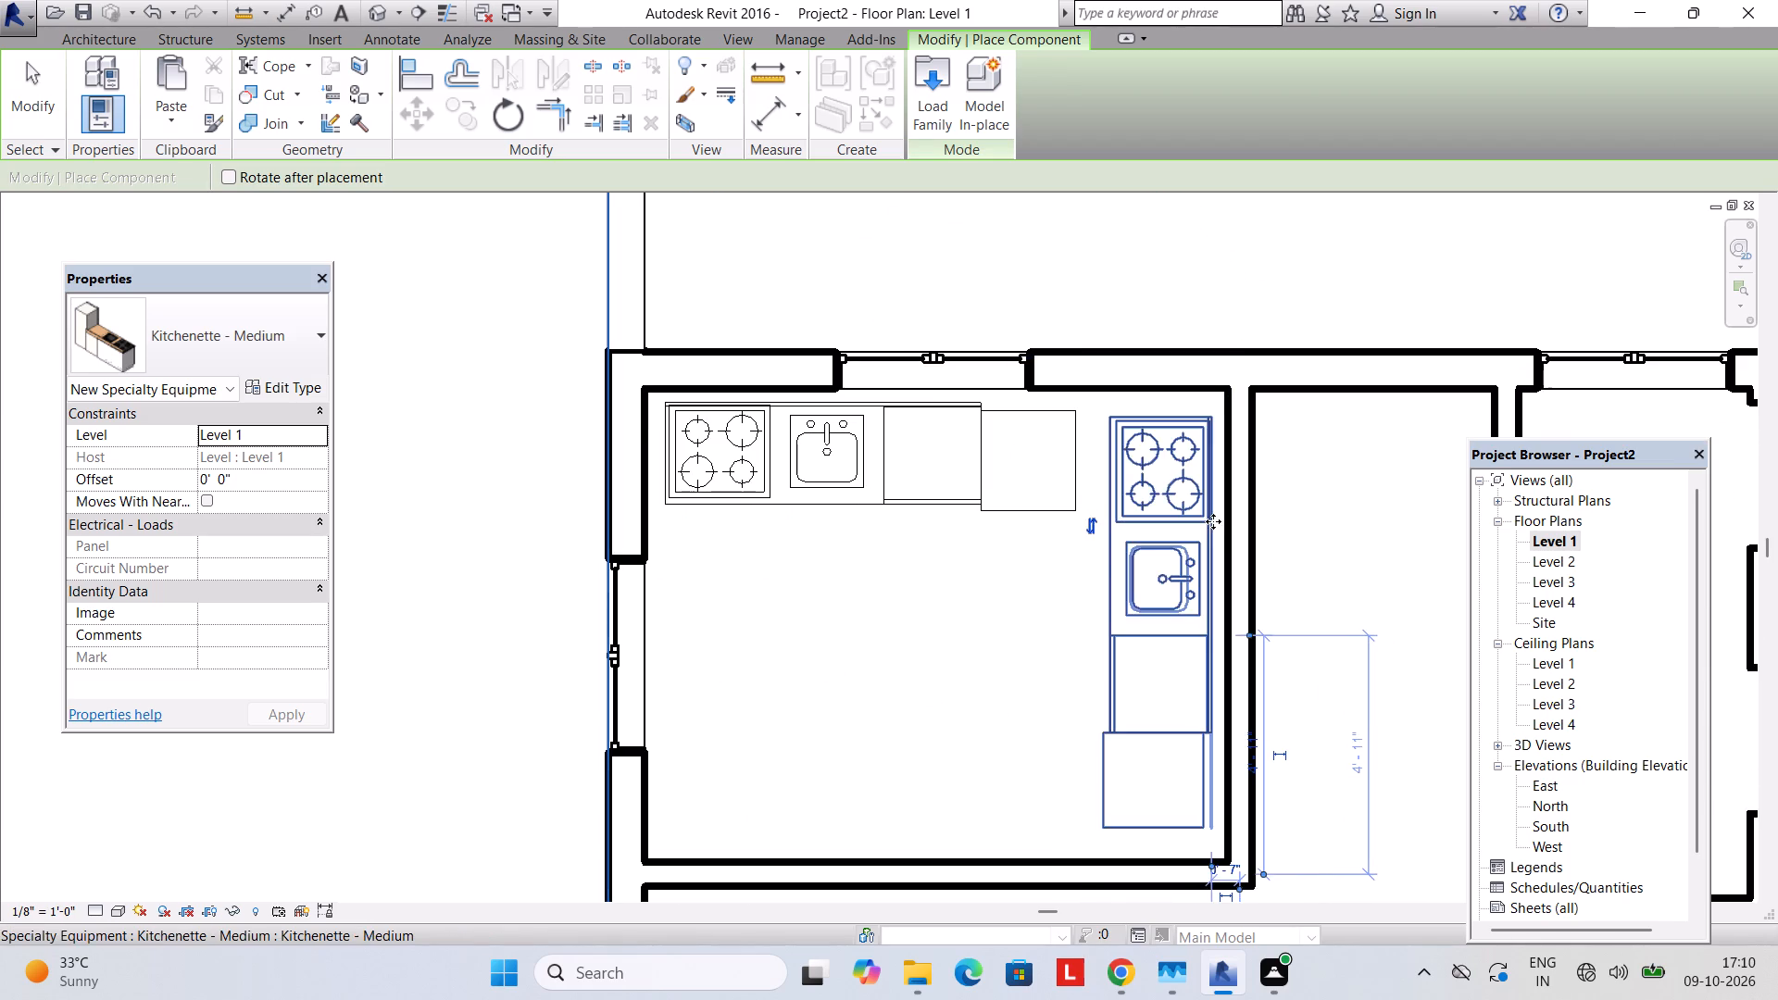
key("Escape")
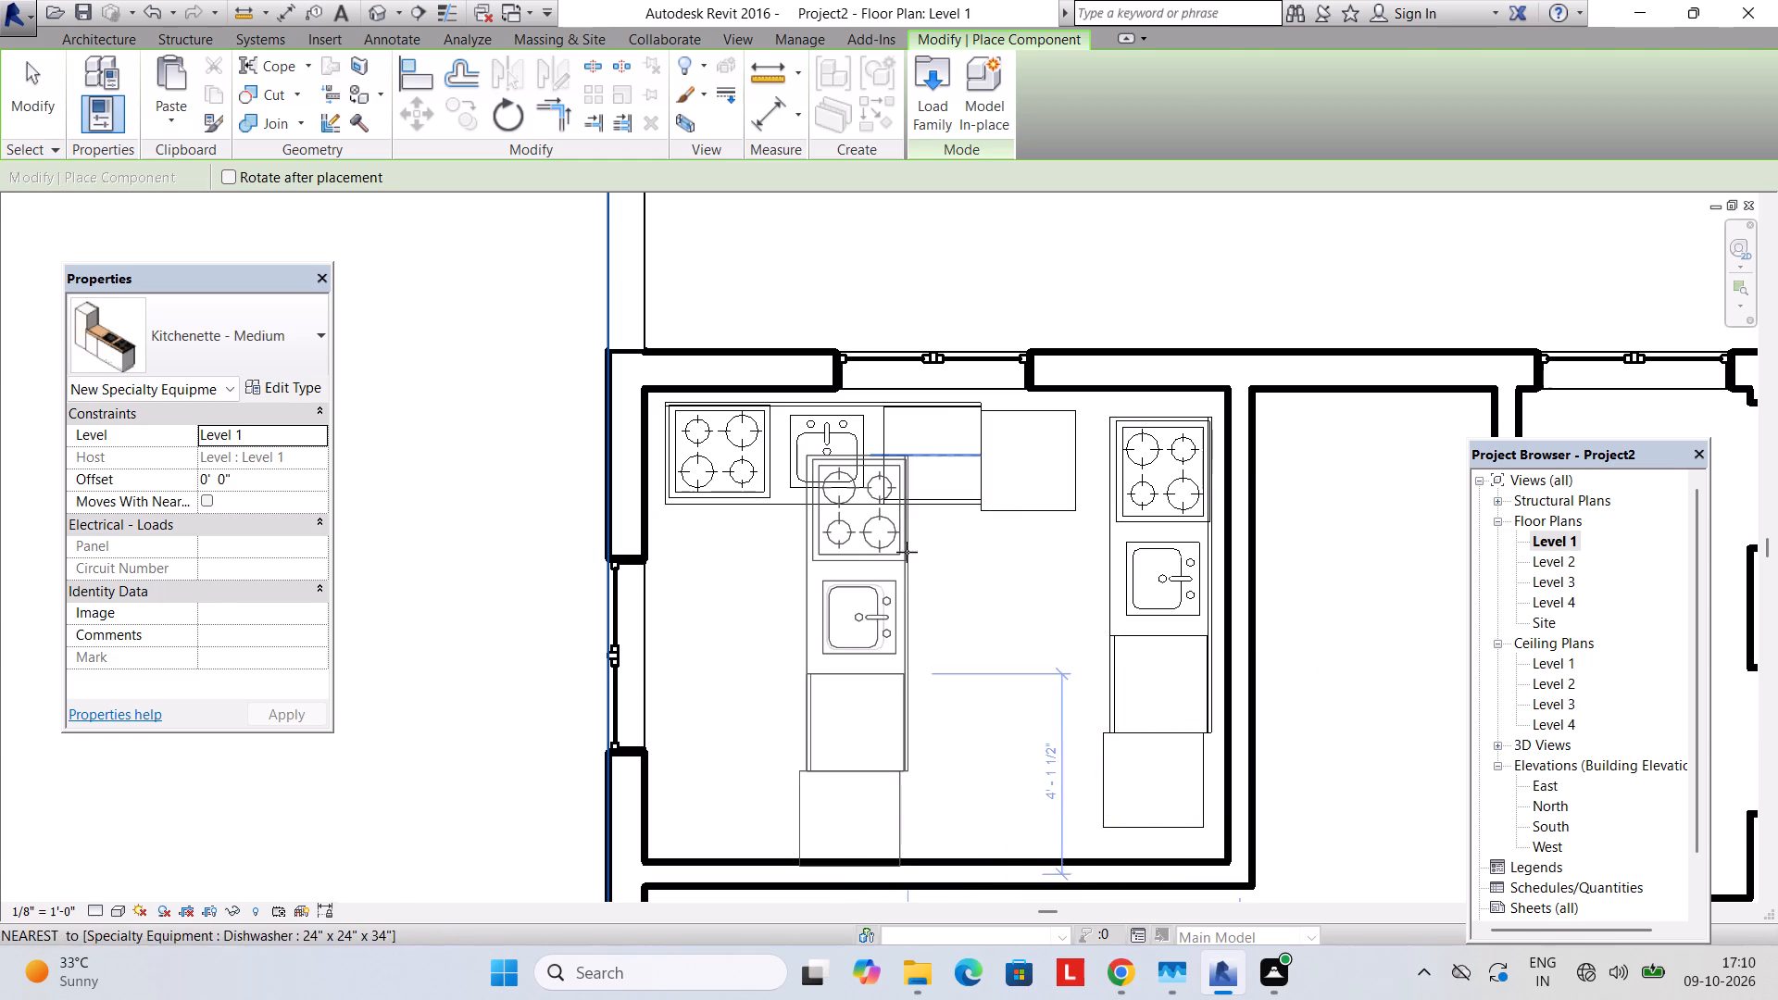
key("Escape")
Open the default 3D view and examine the two kitchenettes in the kitchen from several angles.
left_click(755, 31)
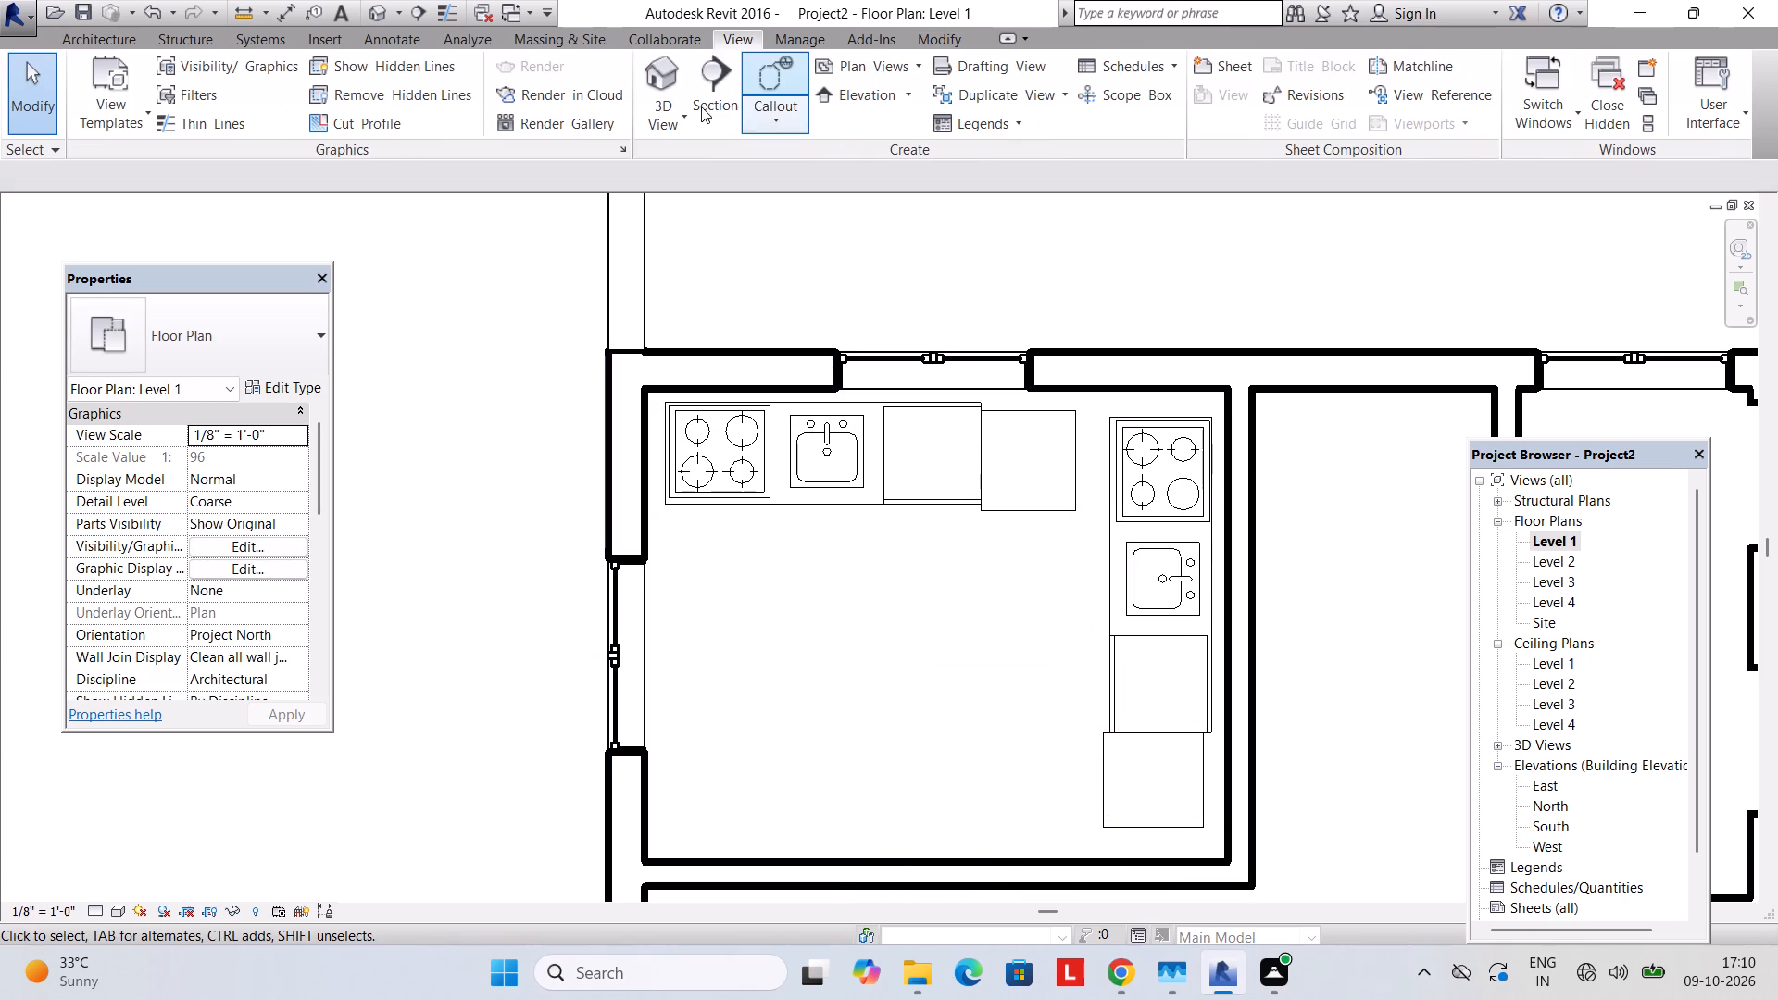
left_click(682, 106)
left_click(698, 147)
scroll(835, 516, "down", 2)
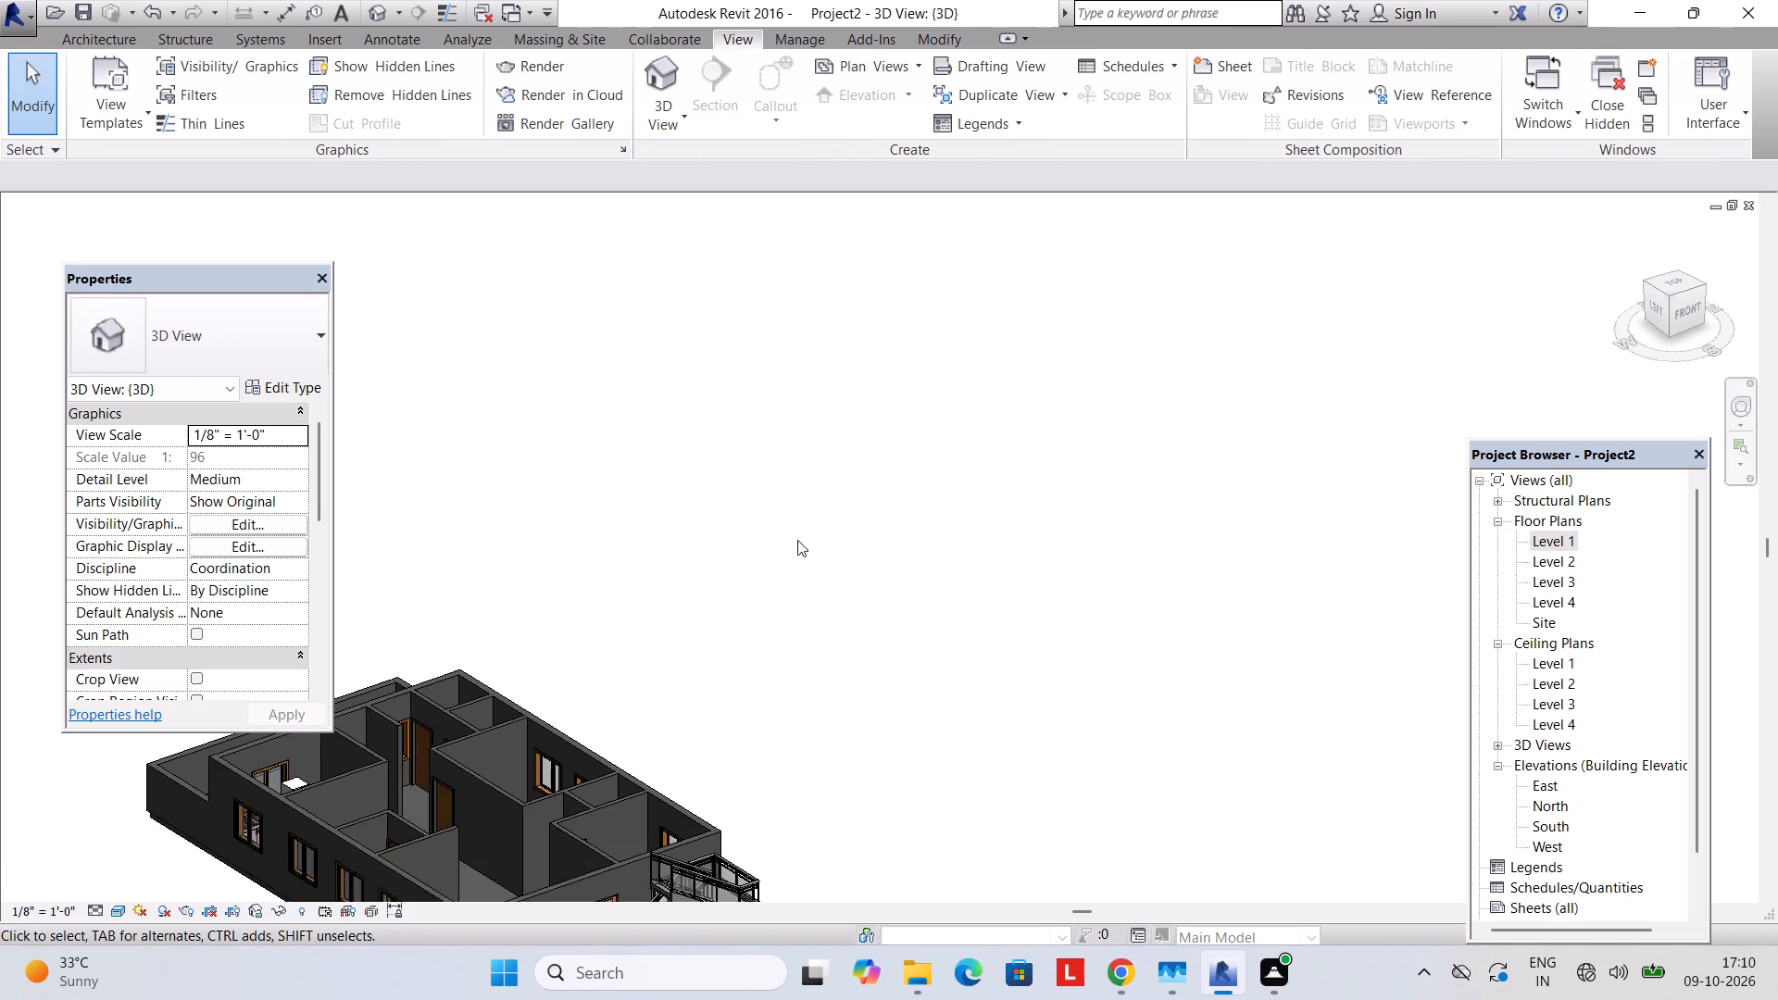
middle_click_drag(793, 539, 931, 402)
middle_click_drag(920, 487, 771, 649, "shift")
middle_click_drag(552, 562, 761, 590)
middle_click_drag(636, 621, 682, 697, "shift")
scroll(636, 623, "down", 1, "shift")
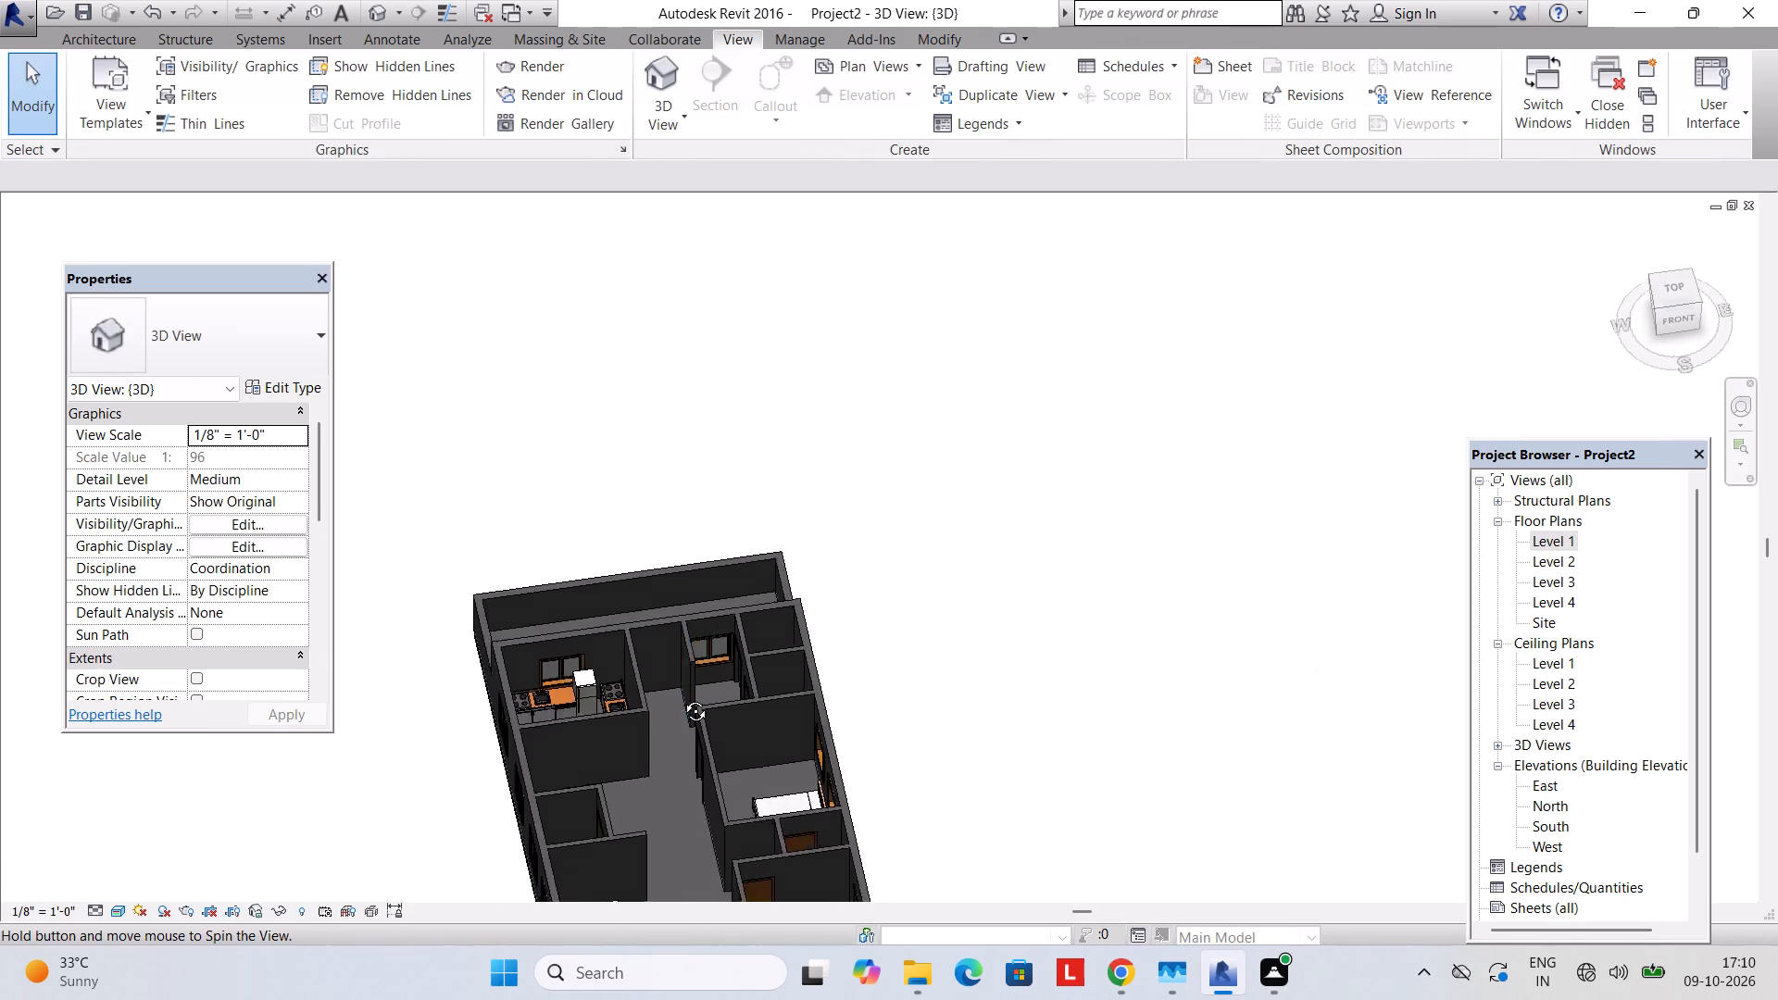
middle_click_drag(682, 697, 682, 702, "shift")
scroll(606, 704, "up", 8)
middle_click_drag(612, 676, 651, 547)
middle_click_drag(630, 602, 540, 652, "shift")
middle_click_drag(510, 542, 790, 615)
middle_click_drag(866, 606, 635, 227)
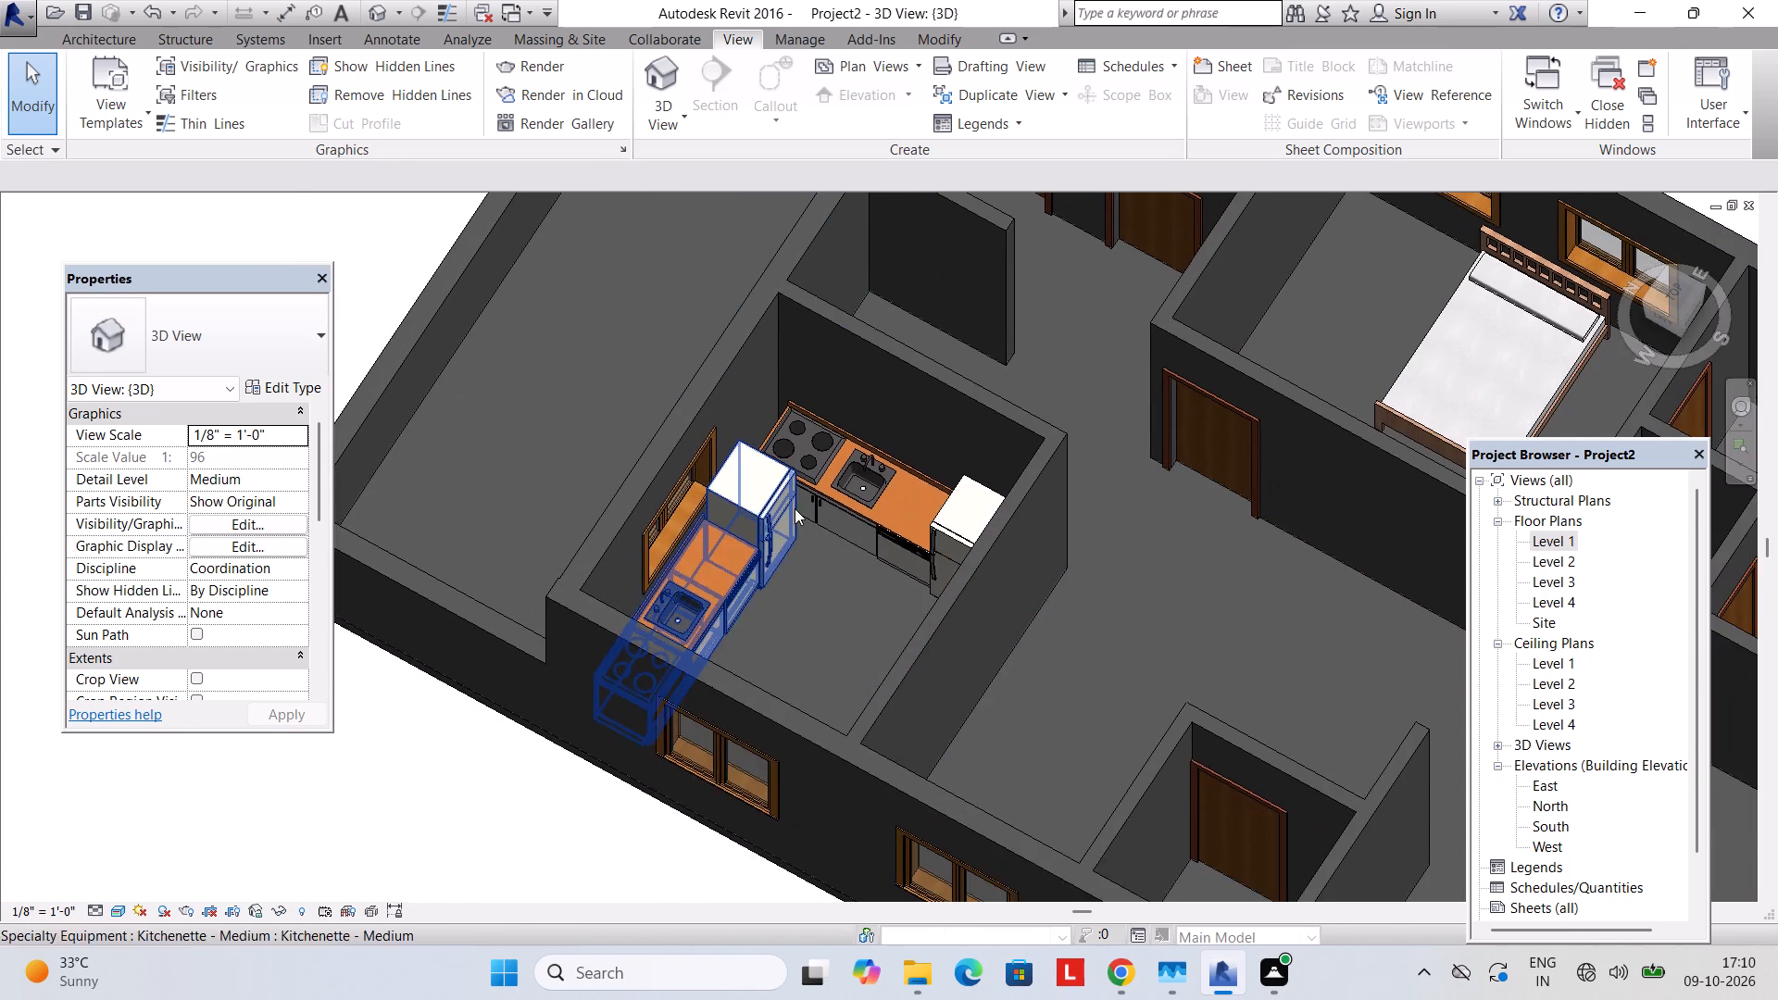
middle_click_drag(795, 507, 750, 400)
middle_click_drag(815, 462, 914, 355)
middle_click_drag(1033, 322, 980, 328)
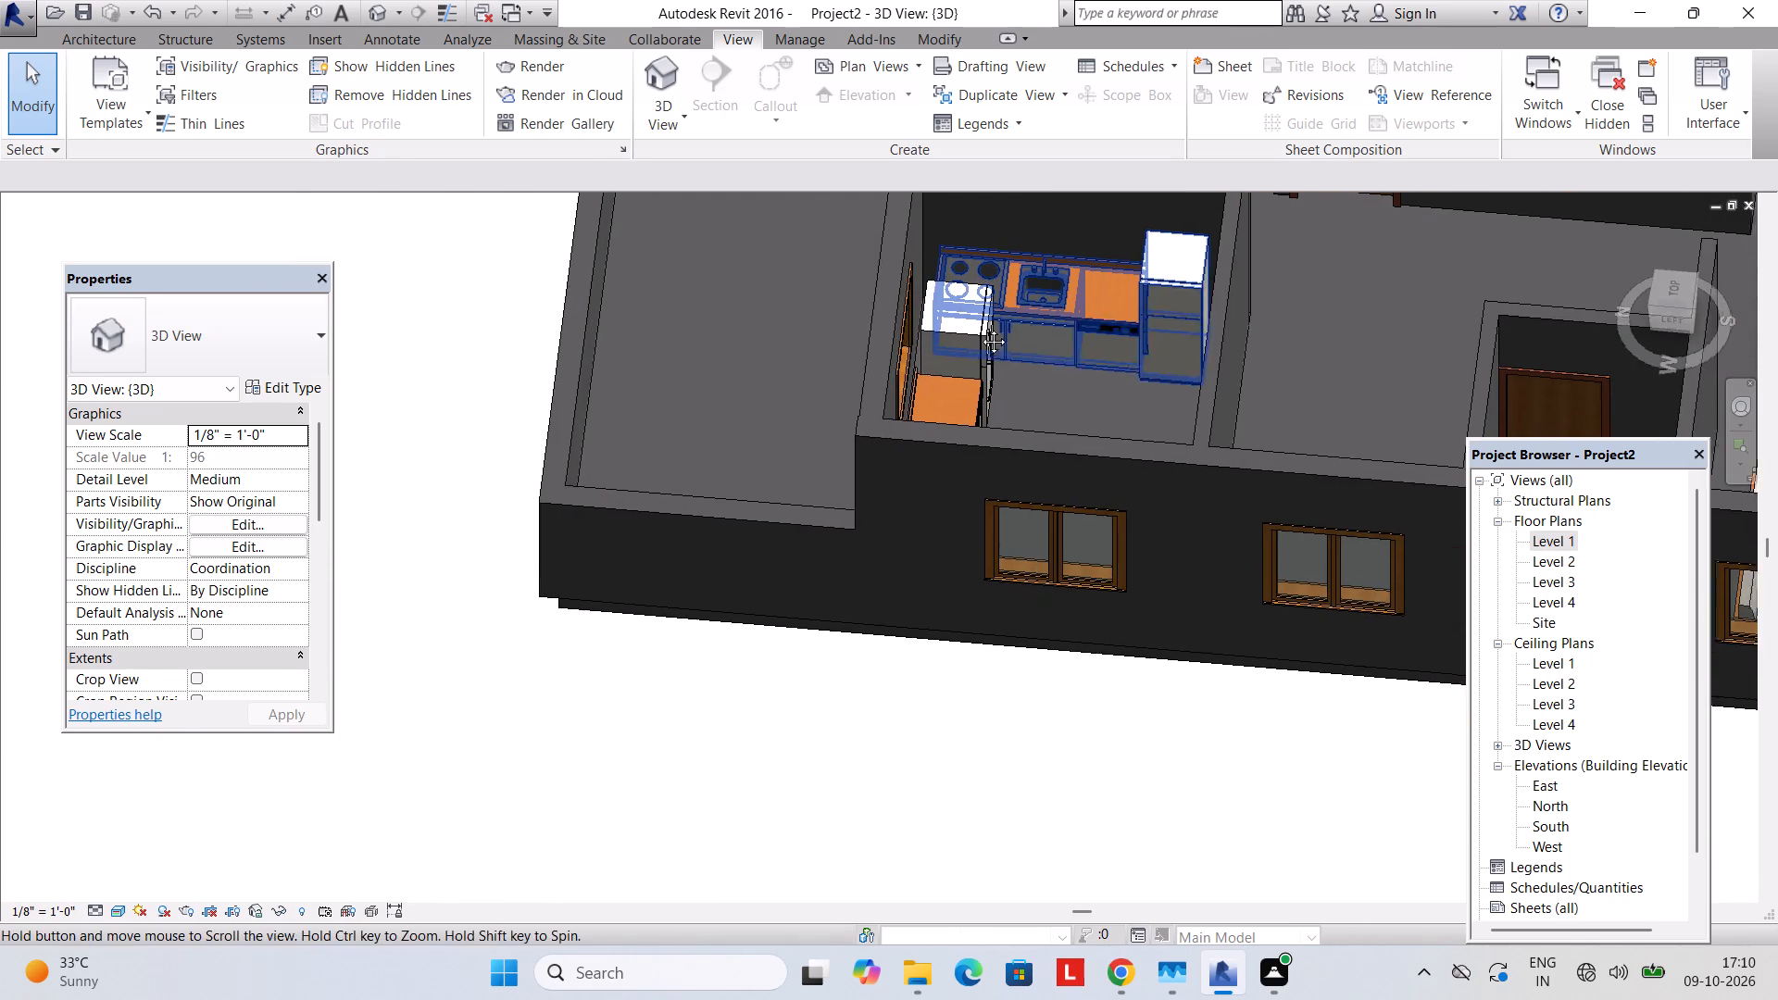
middle_click_drag(980, 328, 812, 357)
middle_click_drag(994, 403, 792, 454, "shift")
middle_click_drag(627, 385, 1107, 379)
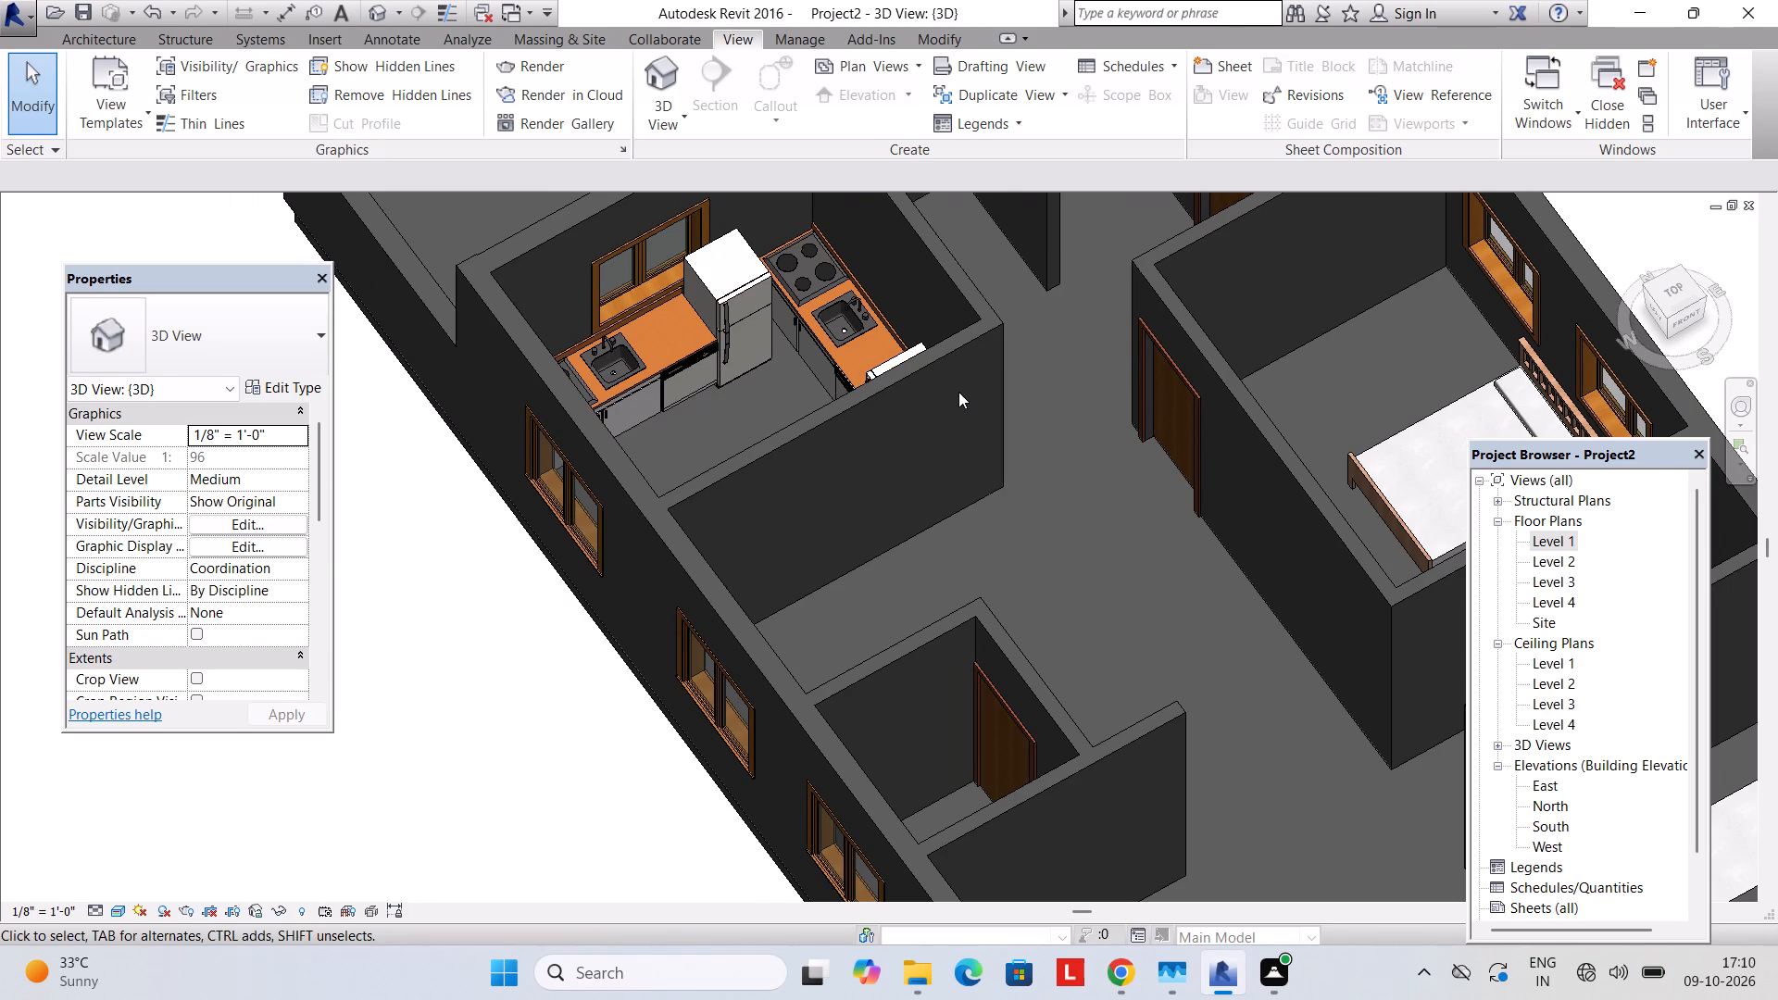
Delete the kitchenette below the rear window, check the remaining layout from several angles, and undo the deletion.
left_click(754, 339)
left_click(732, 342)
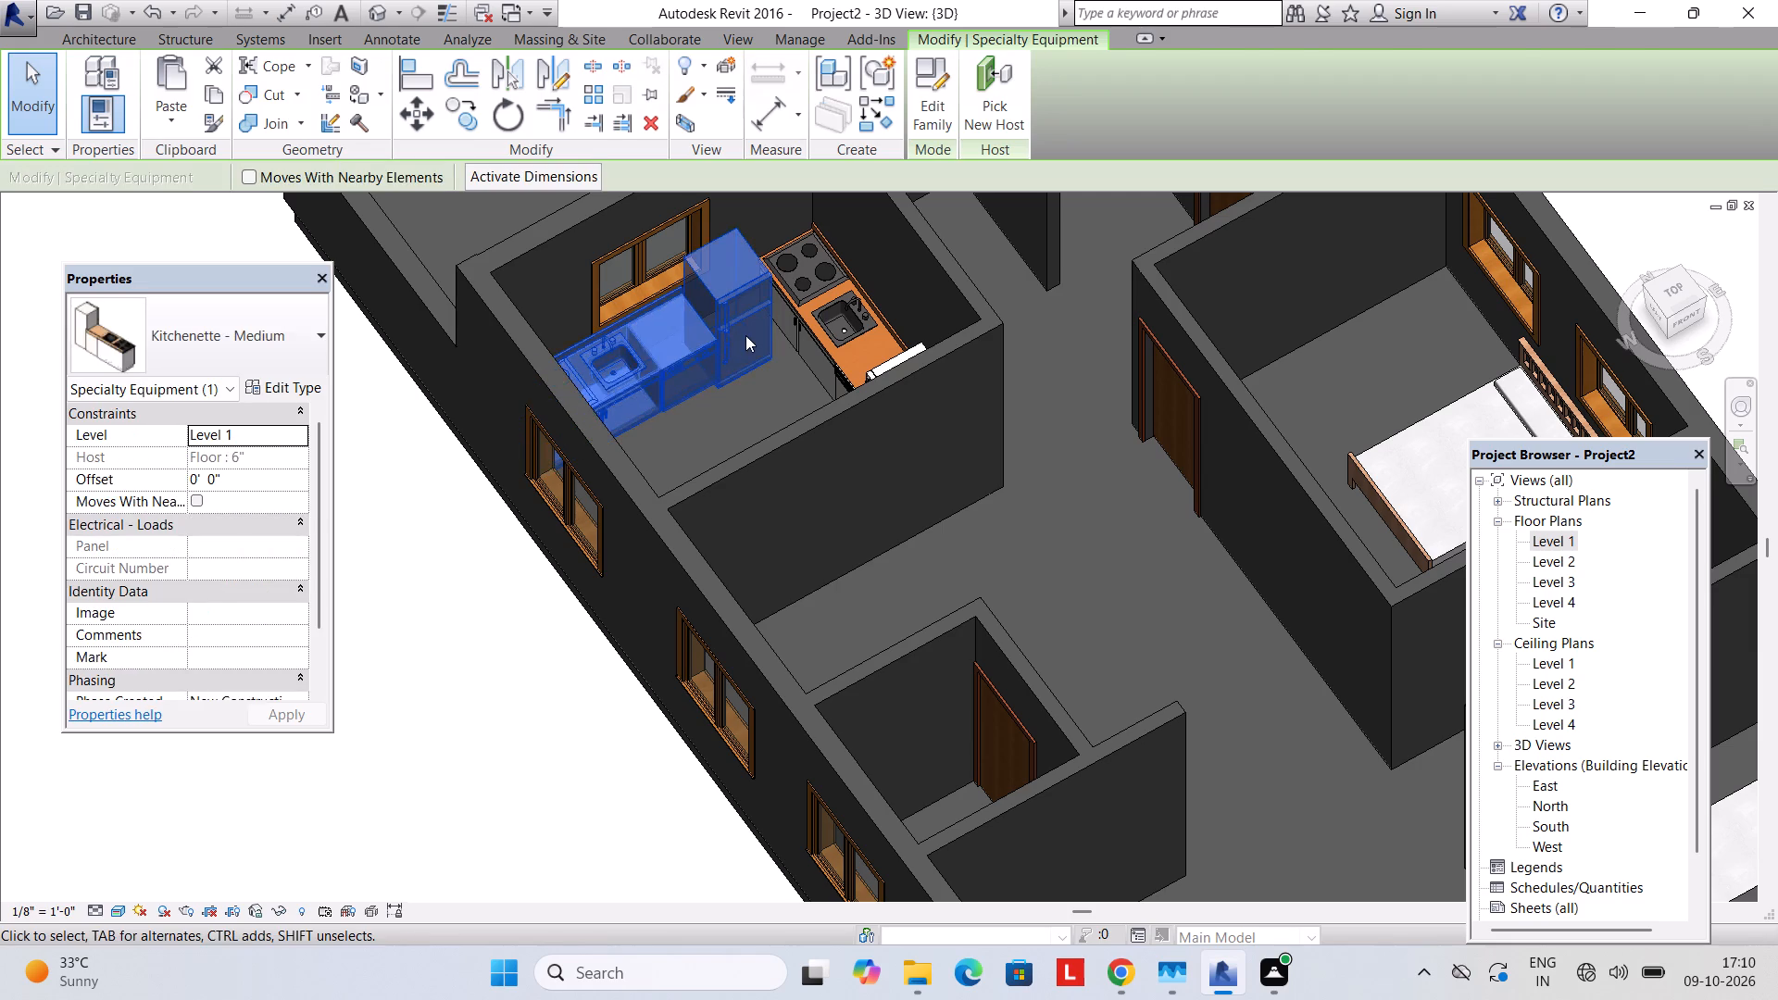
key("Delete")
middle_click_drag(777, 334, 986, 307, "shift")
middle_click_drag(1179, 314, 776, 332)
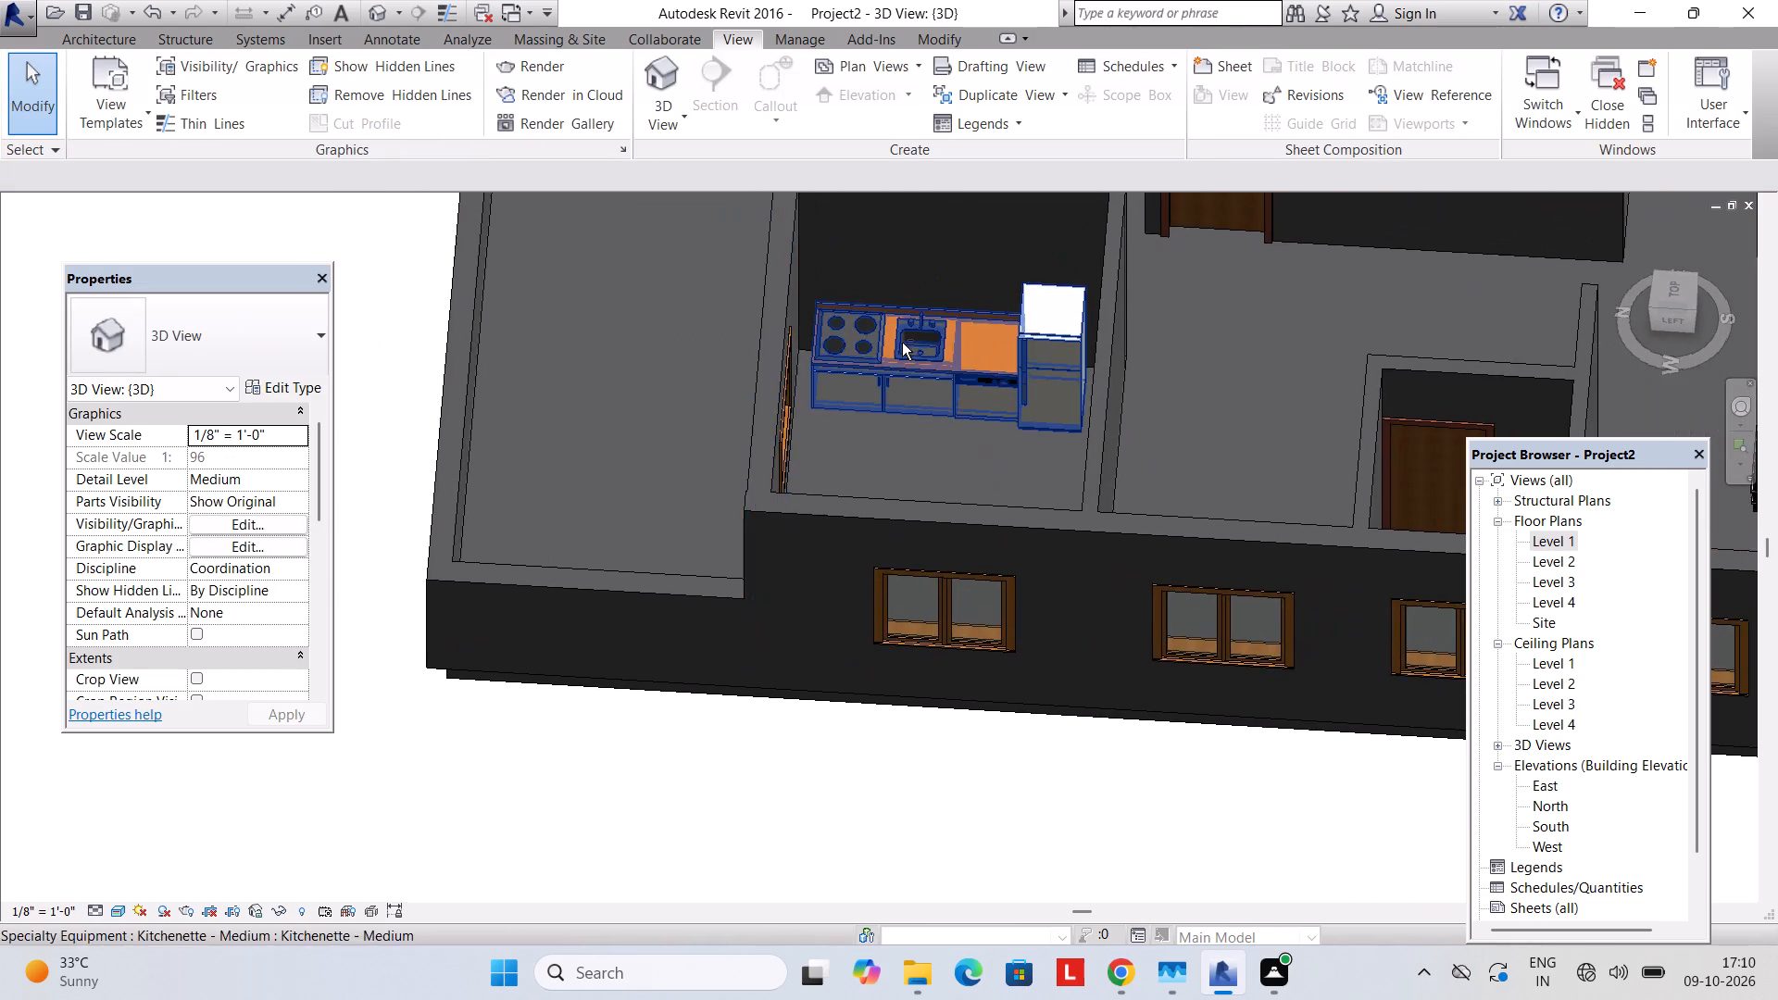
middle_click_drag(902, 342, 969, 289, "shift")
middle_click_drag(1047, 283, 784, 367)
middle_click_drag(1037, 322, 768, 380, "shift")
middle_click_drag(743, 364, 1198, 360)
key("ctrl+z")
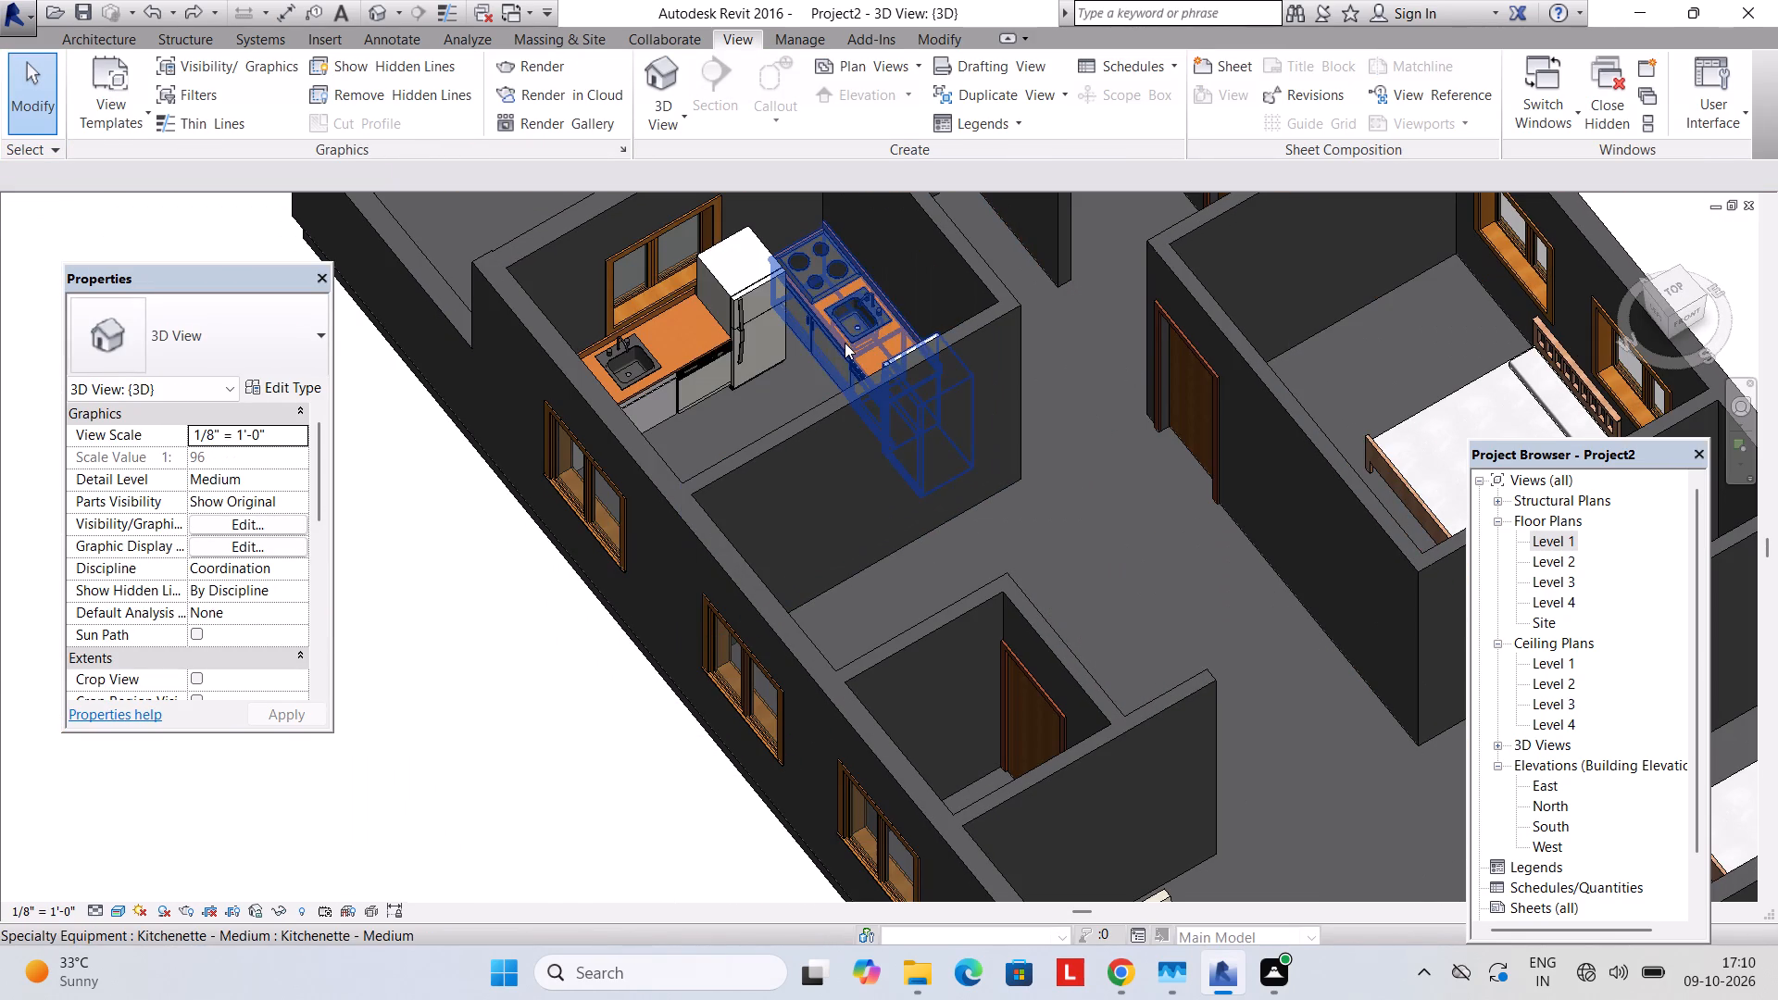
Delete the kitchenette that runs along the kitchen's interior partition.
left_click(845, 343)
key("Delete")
Examine the remaining kitchenette and the surrounding rooms in the 3D view from several angles.
middle_click_drag(846, 369, 778, 371, "shift")
middle_click_drag(723, 334, 905, 388)
middle_click_drag(845, 356, 803, 332, "shift")
scroll(783, 318, "down", 1)
middle_click_drag(783, 318, 986, 426)
middle_click_drag(989, 412, 913, 417)
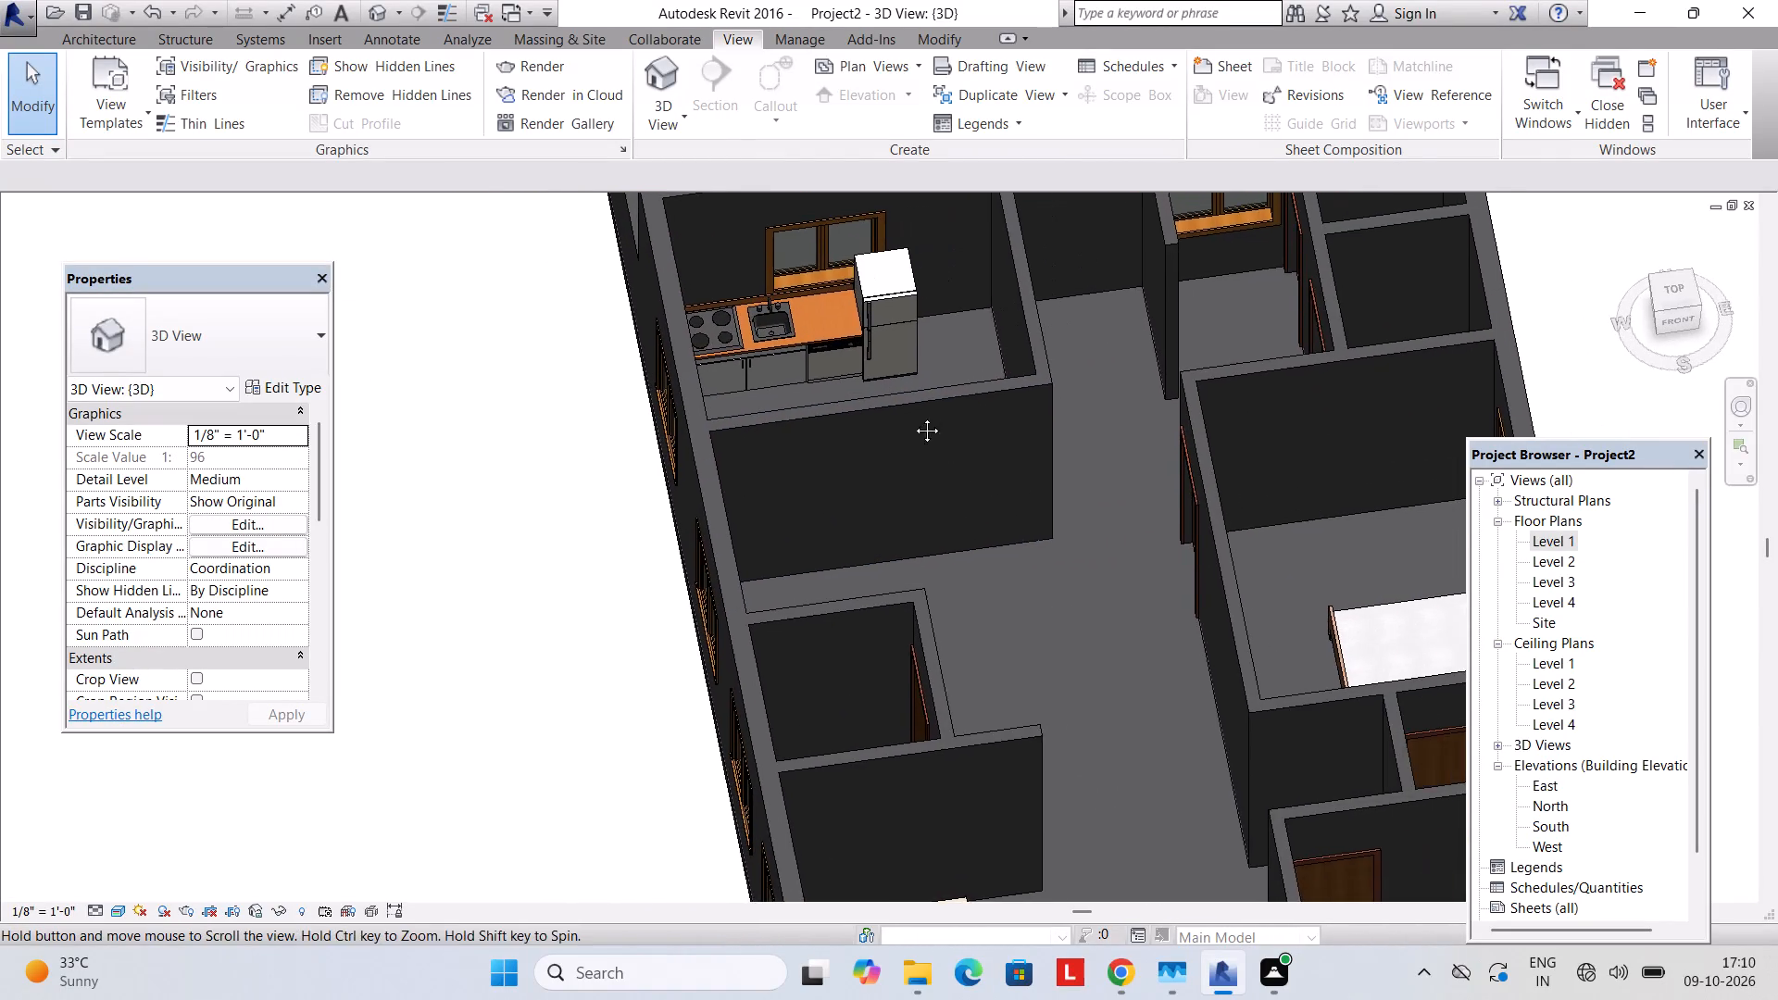
middle_click_drag(913, 417, 818, 362)
middle_click_drag(819, 342, 849, 535)
middle_click_drag(855, 474, 853, 511)
Nudge the kitchenette below the rear window eastward along the wall, nine increments towards the kitchen's interior partition.
left_click(846, 403)
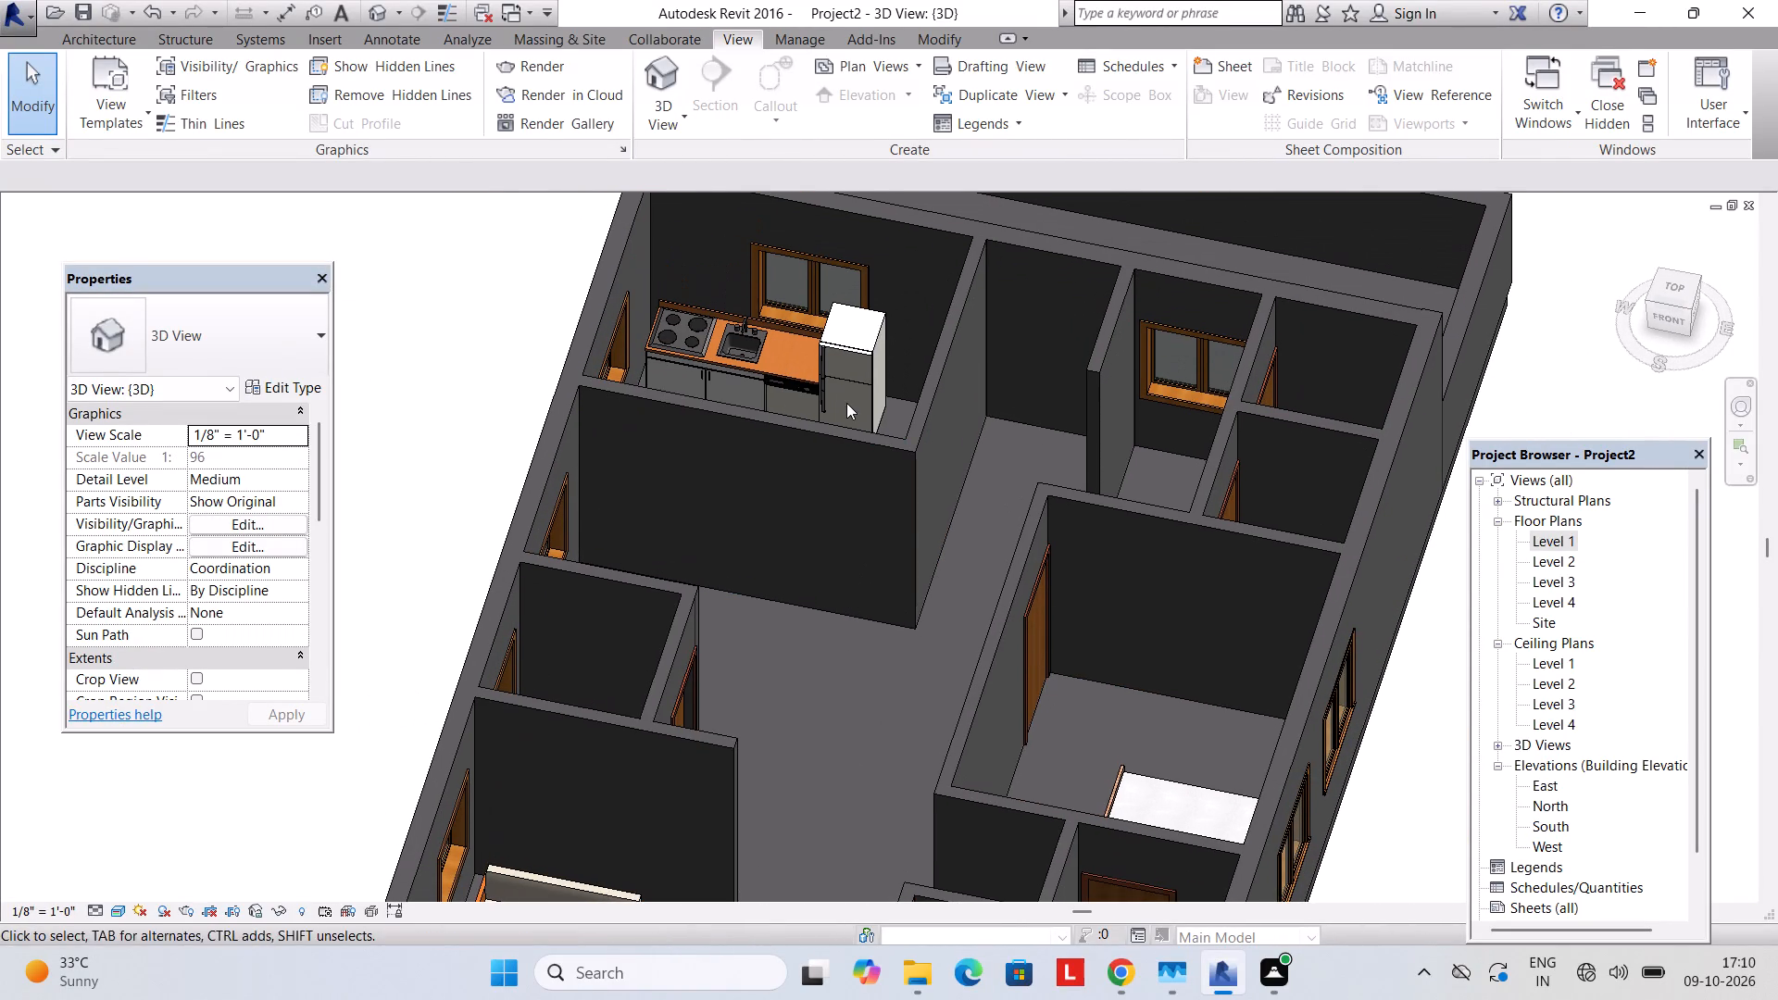
left_click(843, 371)
key("Right")
key("Right")
key("Right")
key("Right")
key("Right")
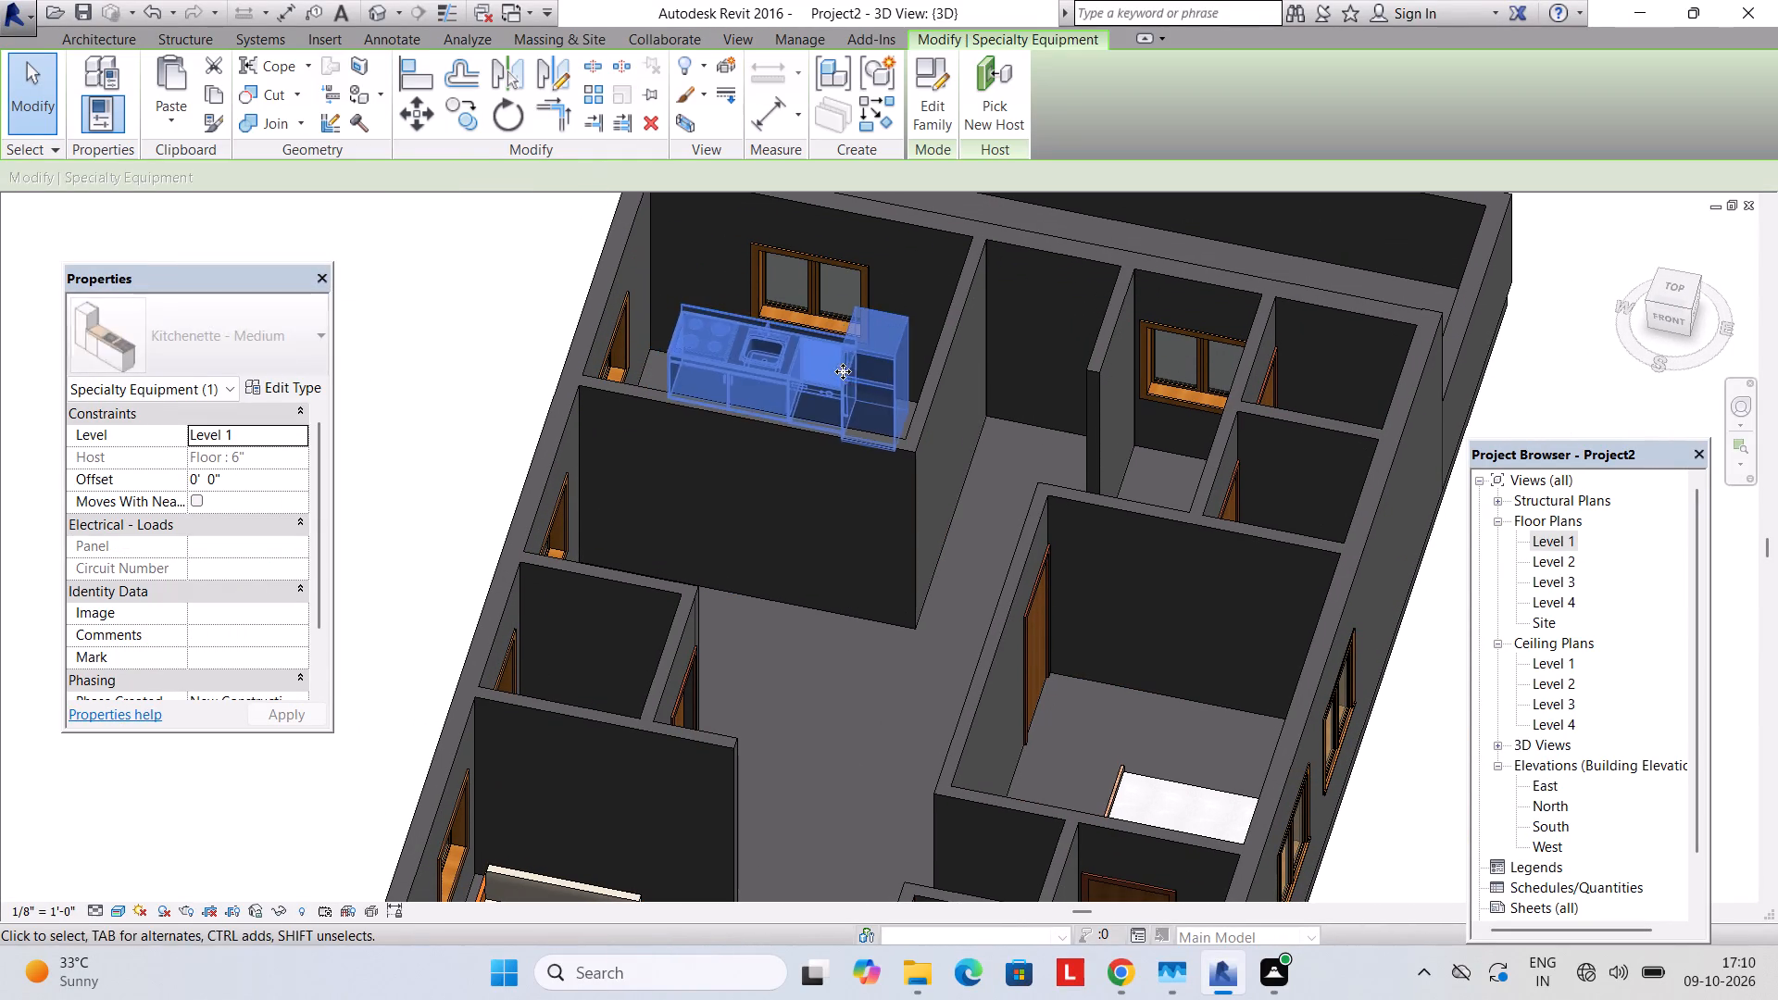
key("Right")
key("Right")
key("Right")
key("Right")
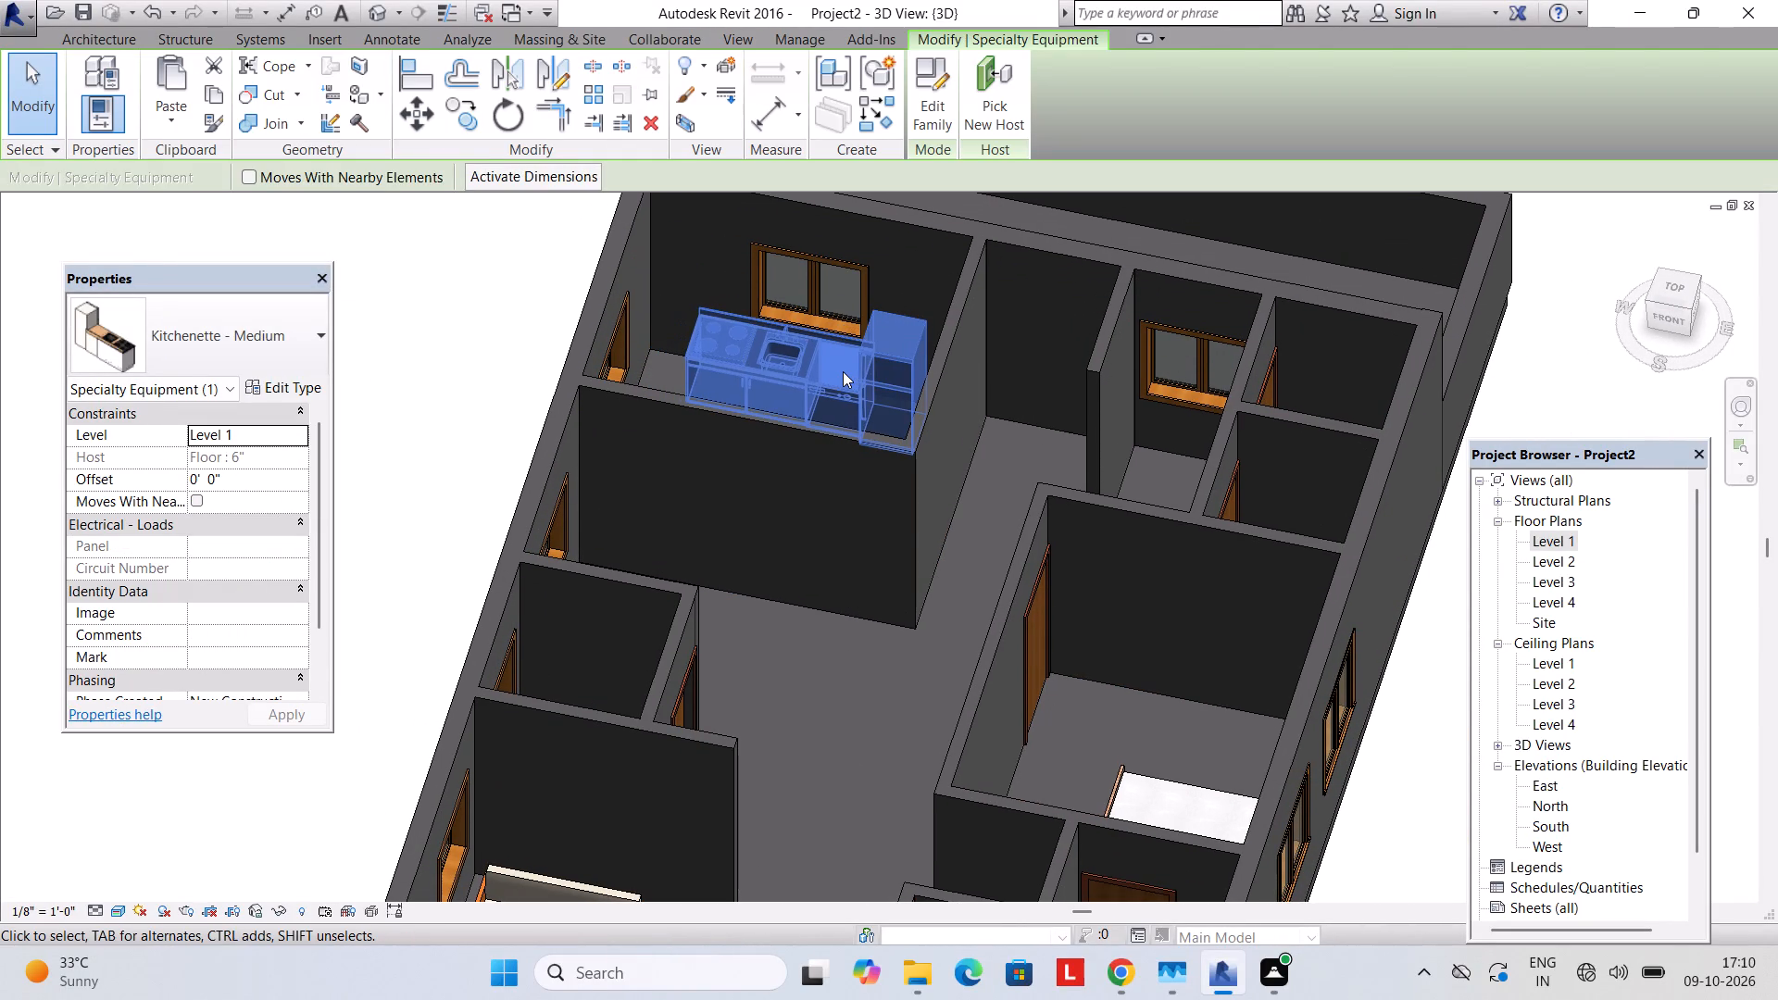
key("Escape")
Examine the shifted kitchenette's fit against the rear wall and interior partition in the 3D view.
scroll(832, 381, "down", 1)
middle_click_drag(832, 397, 847, 419, "shift")
scroll(847, 420, "up", 6)
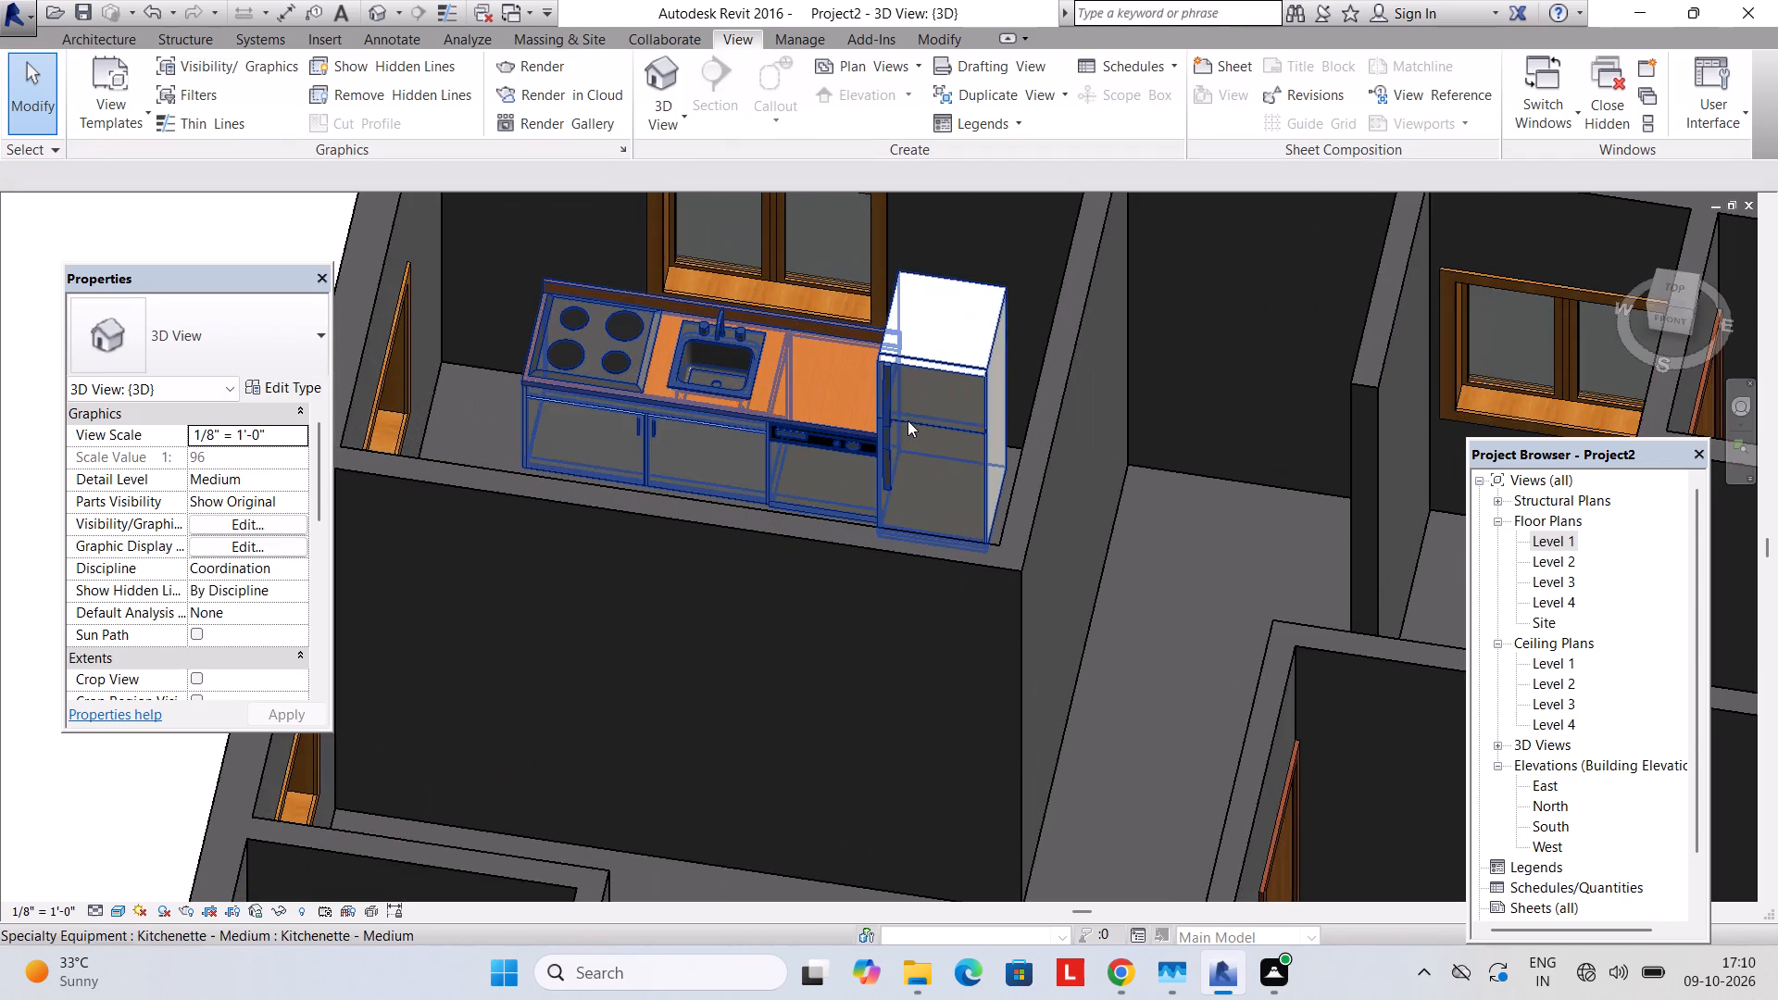
middle_click_drag(908, 421, 920, 422)
middle_click_drag(958, 541, 983, 541, "shift")
scroll(979, 532, "down", 3)
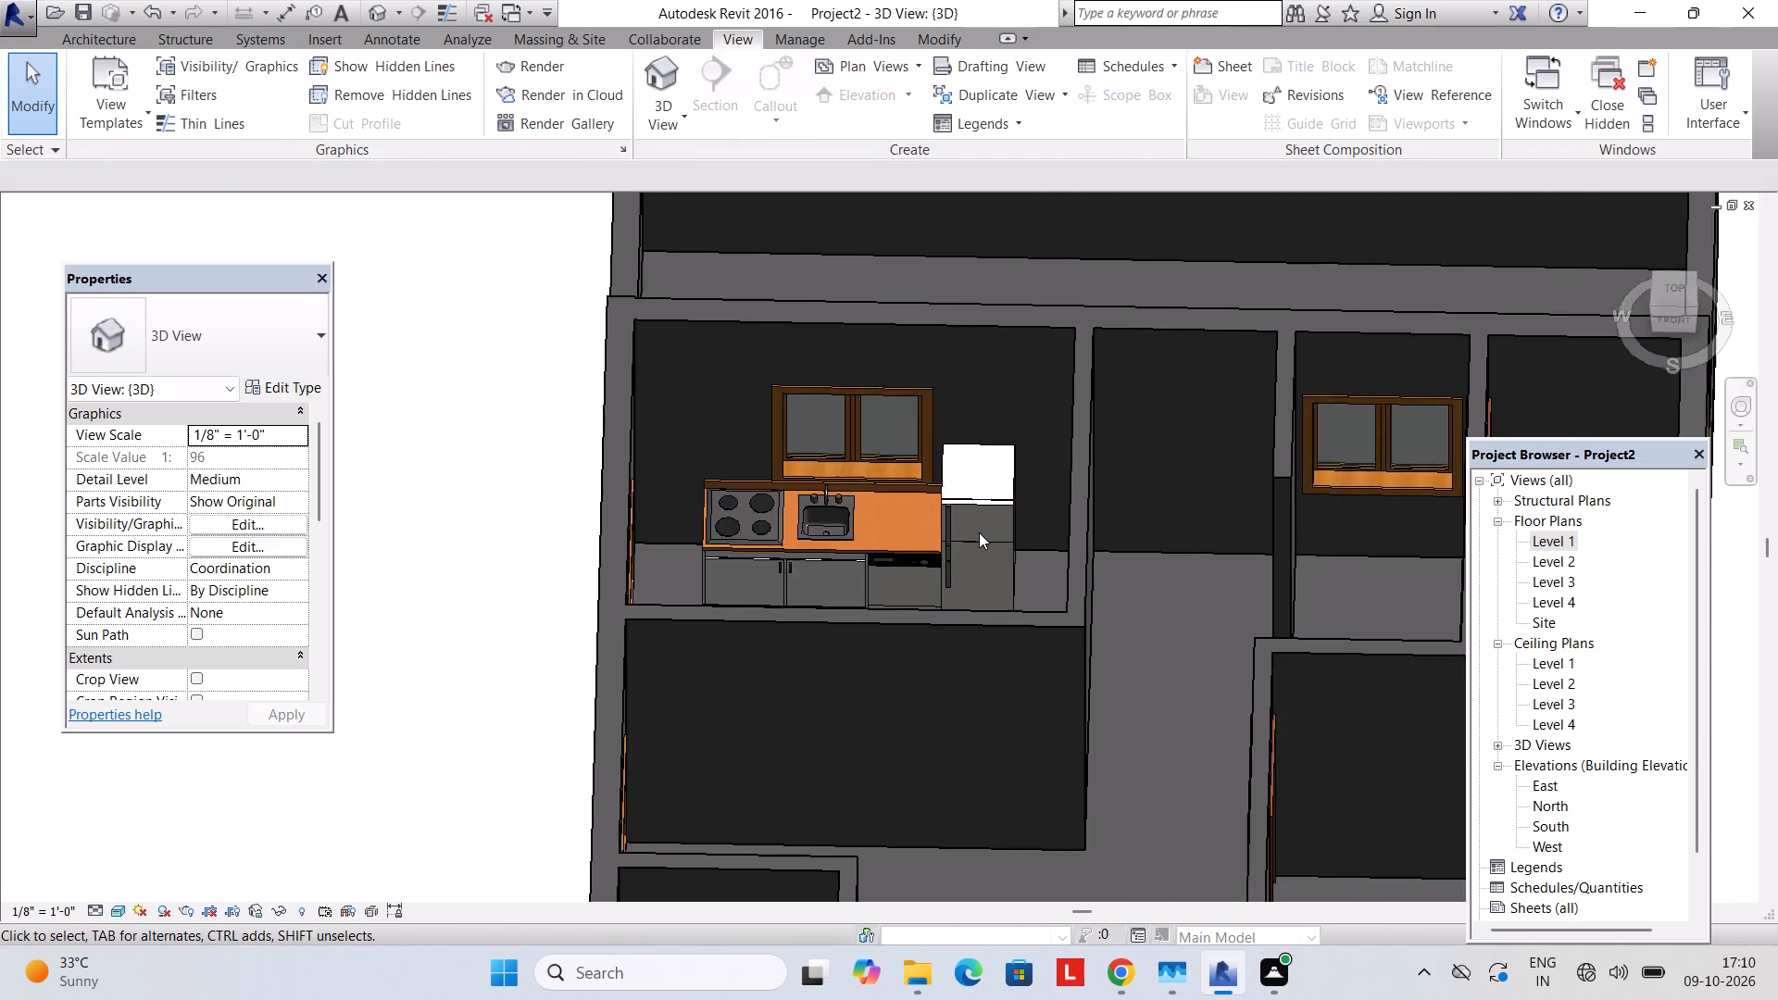
scroll(979, 532, "down", 5)
Return to the Level 1 floor plan with the kitchen, bathrooms and bedrooms in view.
double_click(1563, 544)
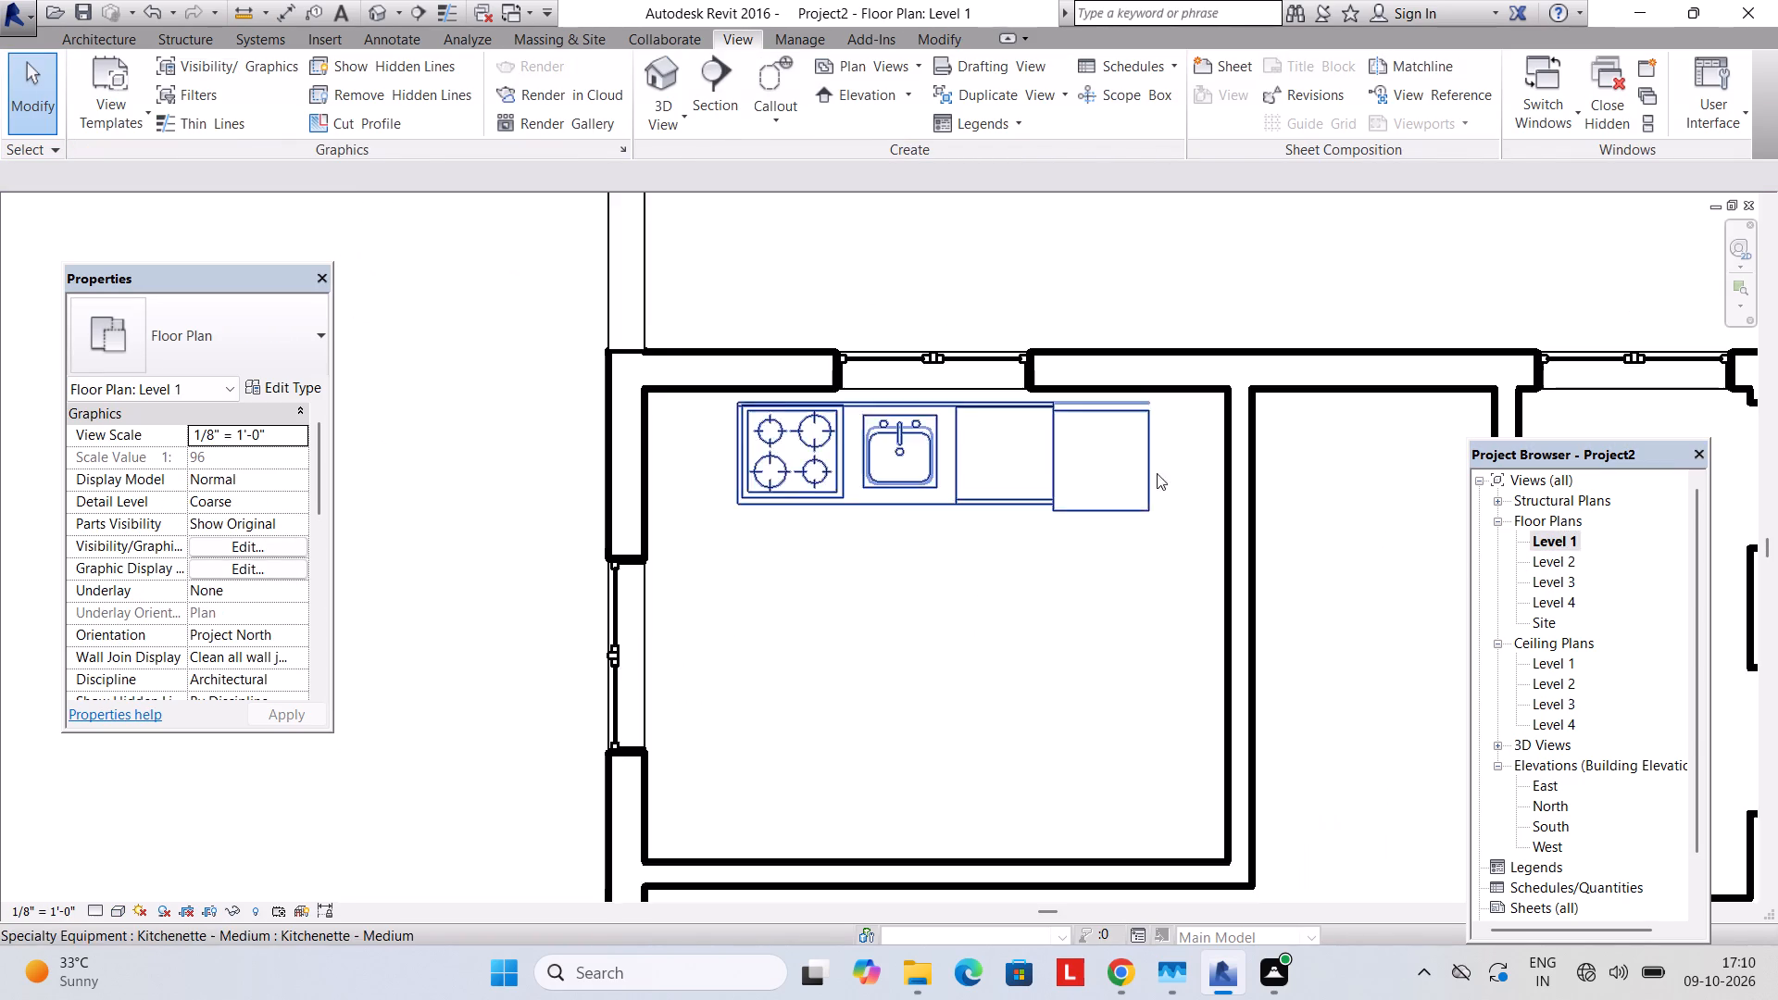
scroll(1157, 473, "down", 6)
middle_click_drag(1129, 529, 974, 402)
scroll(977, 406, "down", 2)
middle_click_drag(990, 439, 854, 382)
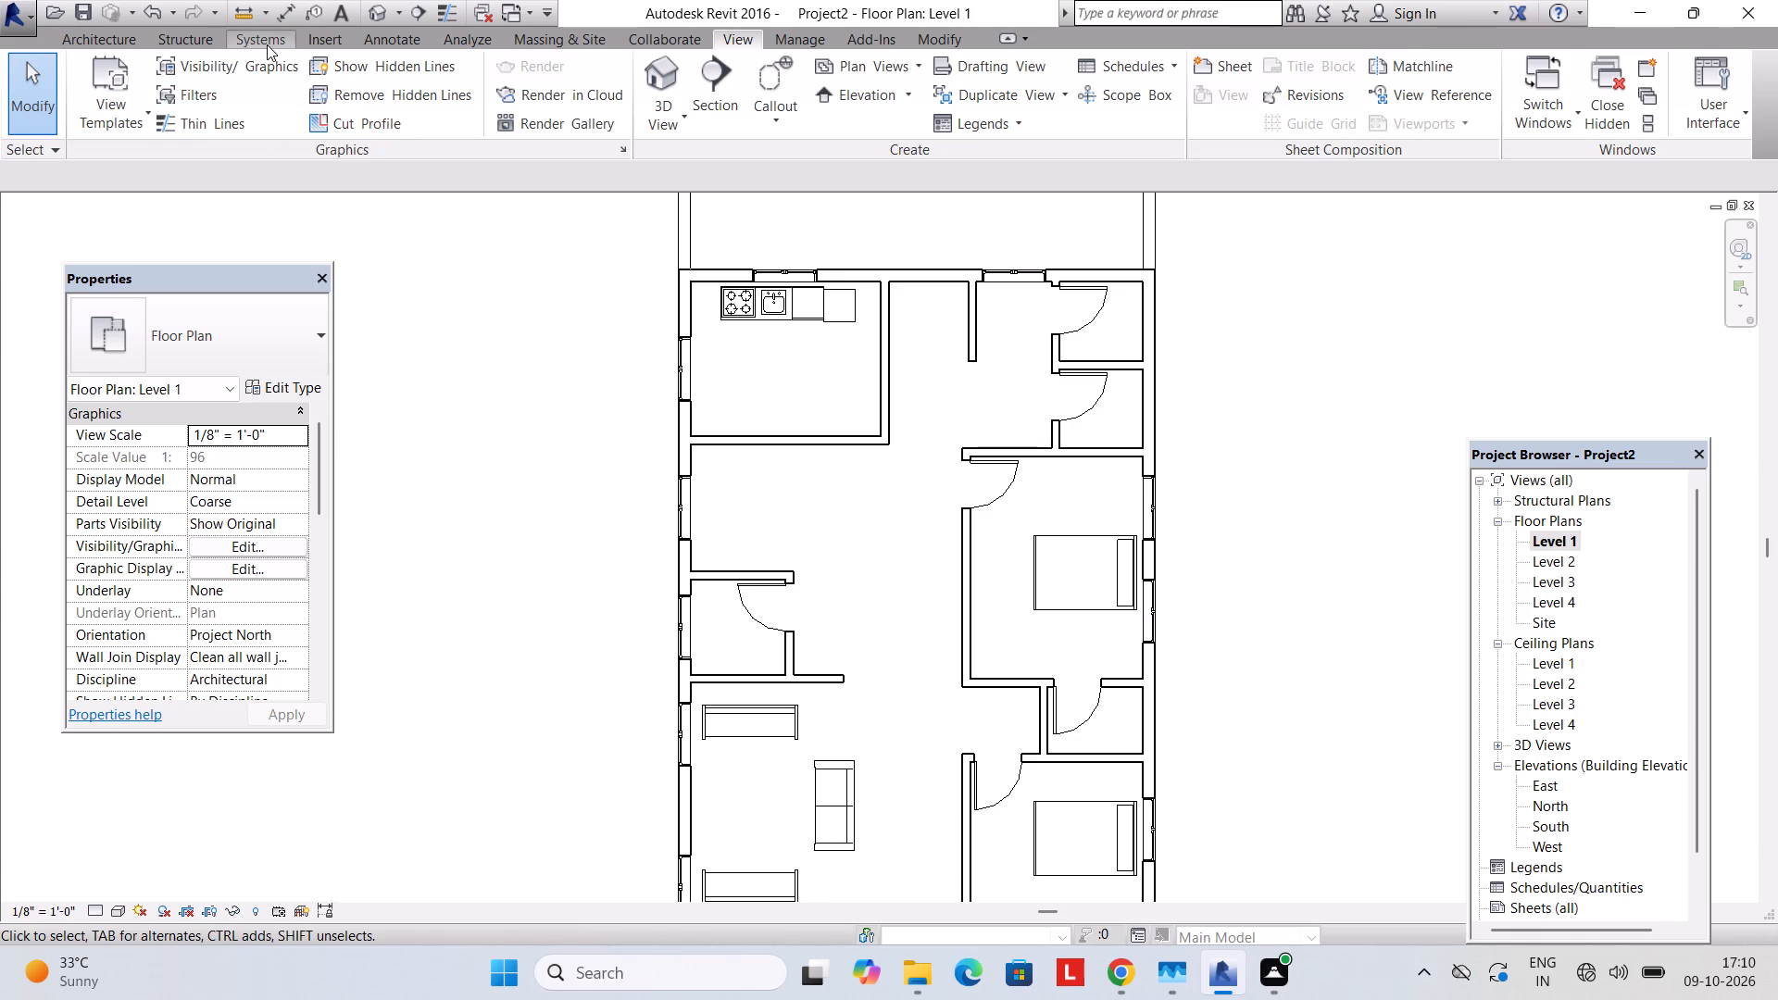
Start loading a component family and look through the Drains and Drinking Fountains fixtures in the US Metric Plumbing library.
left_click(92, 41)
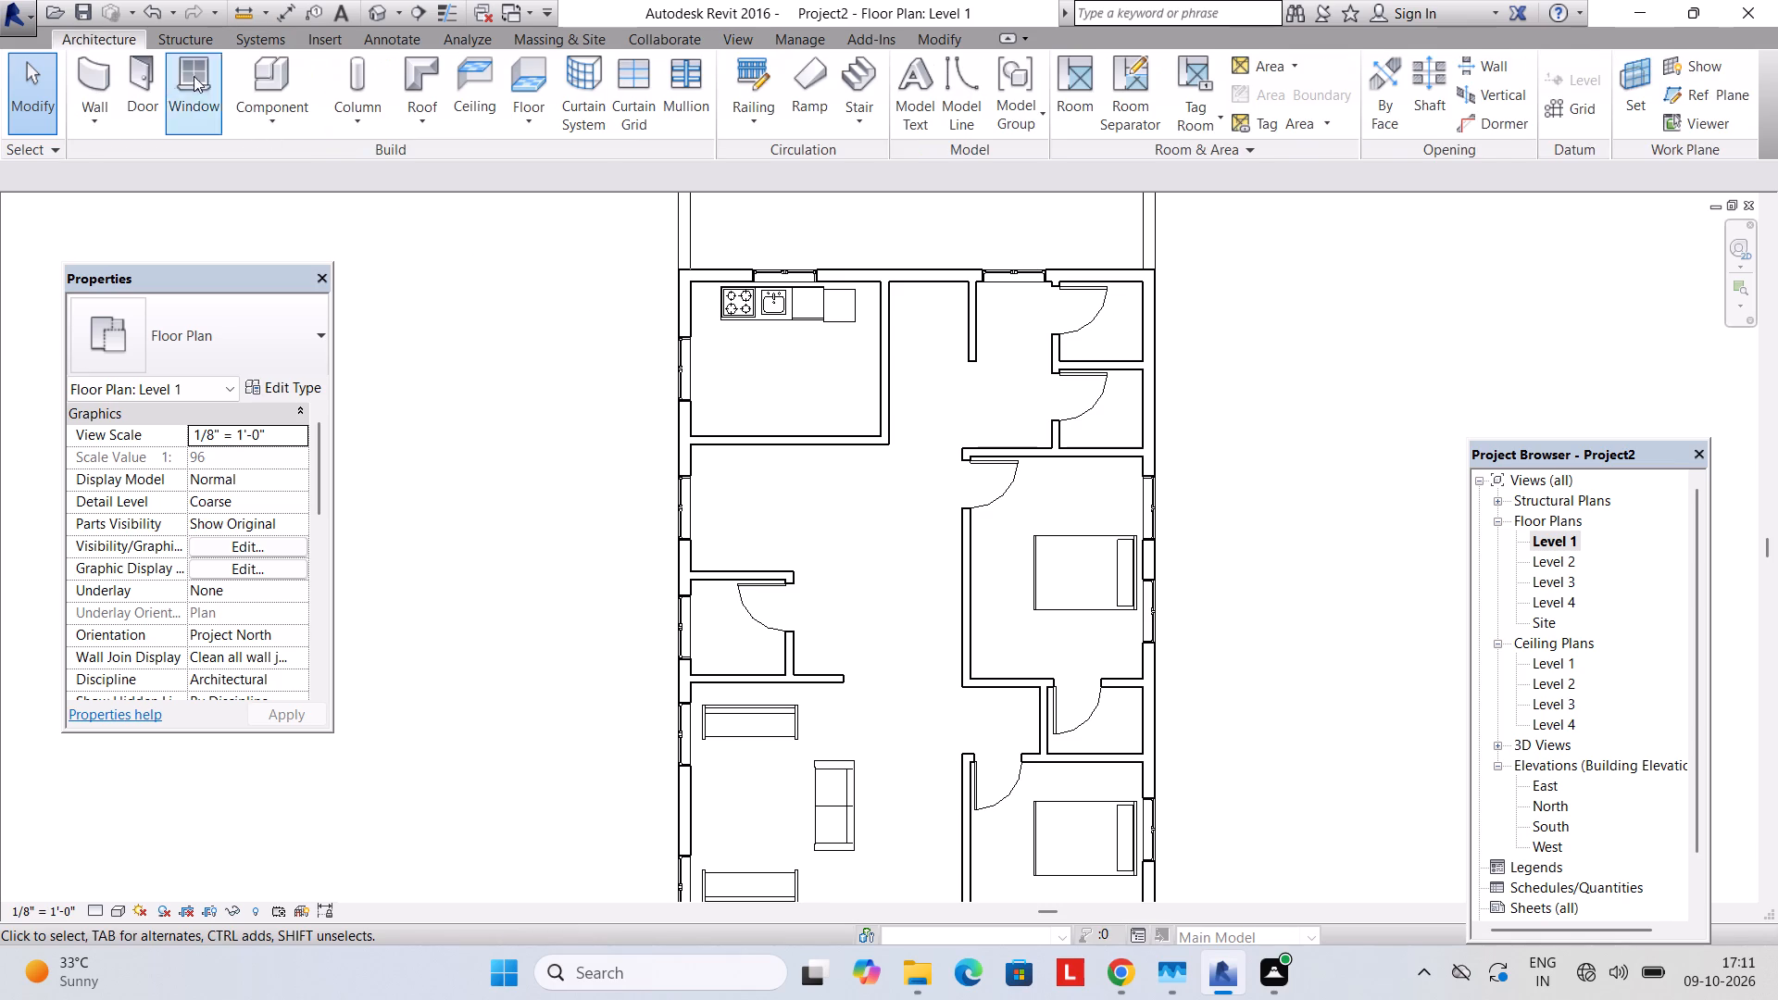
left_click(264, 126)
left_click(305, 173)
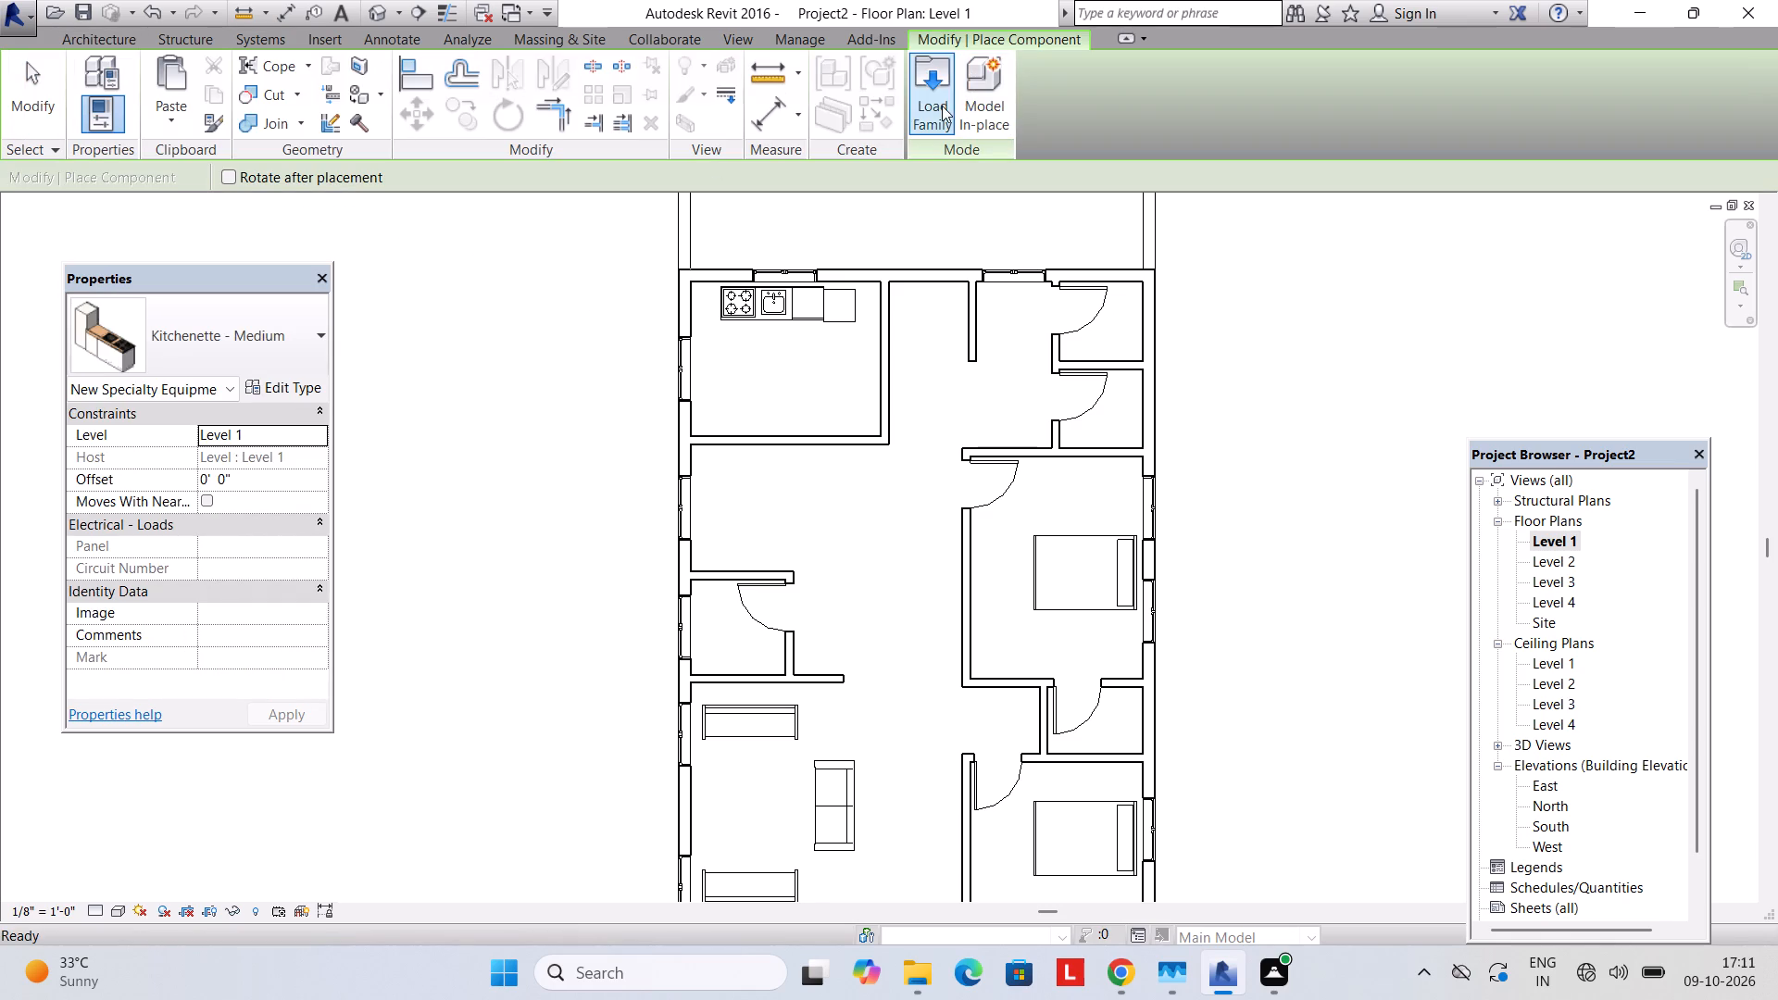
left_click(942, 106)
left_click(792, 244)
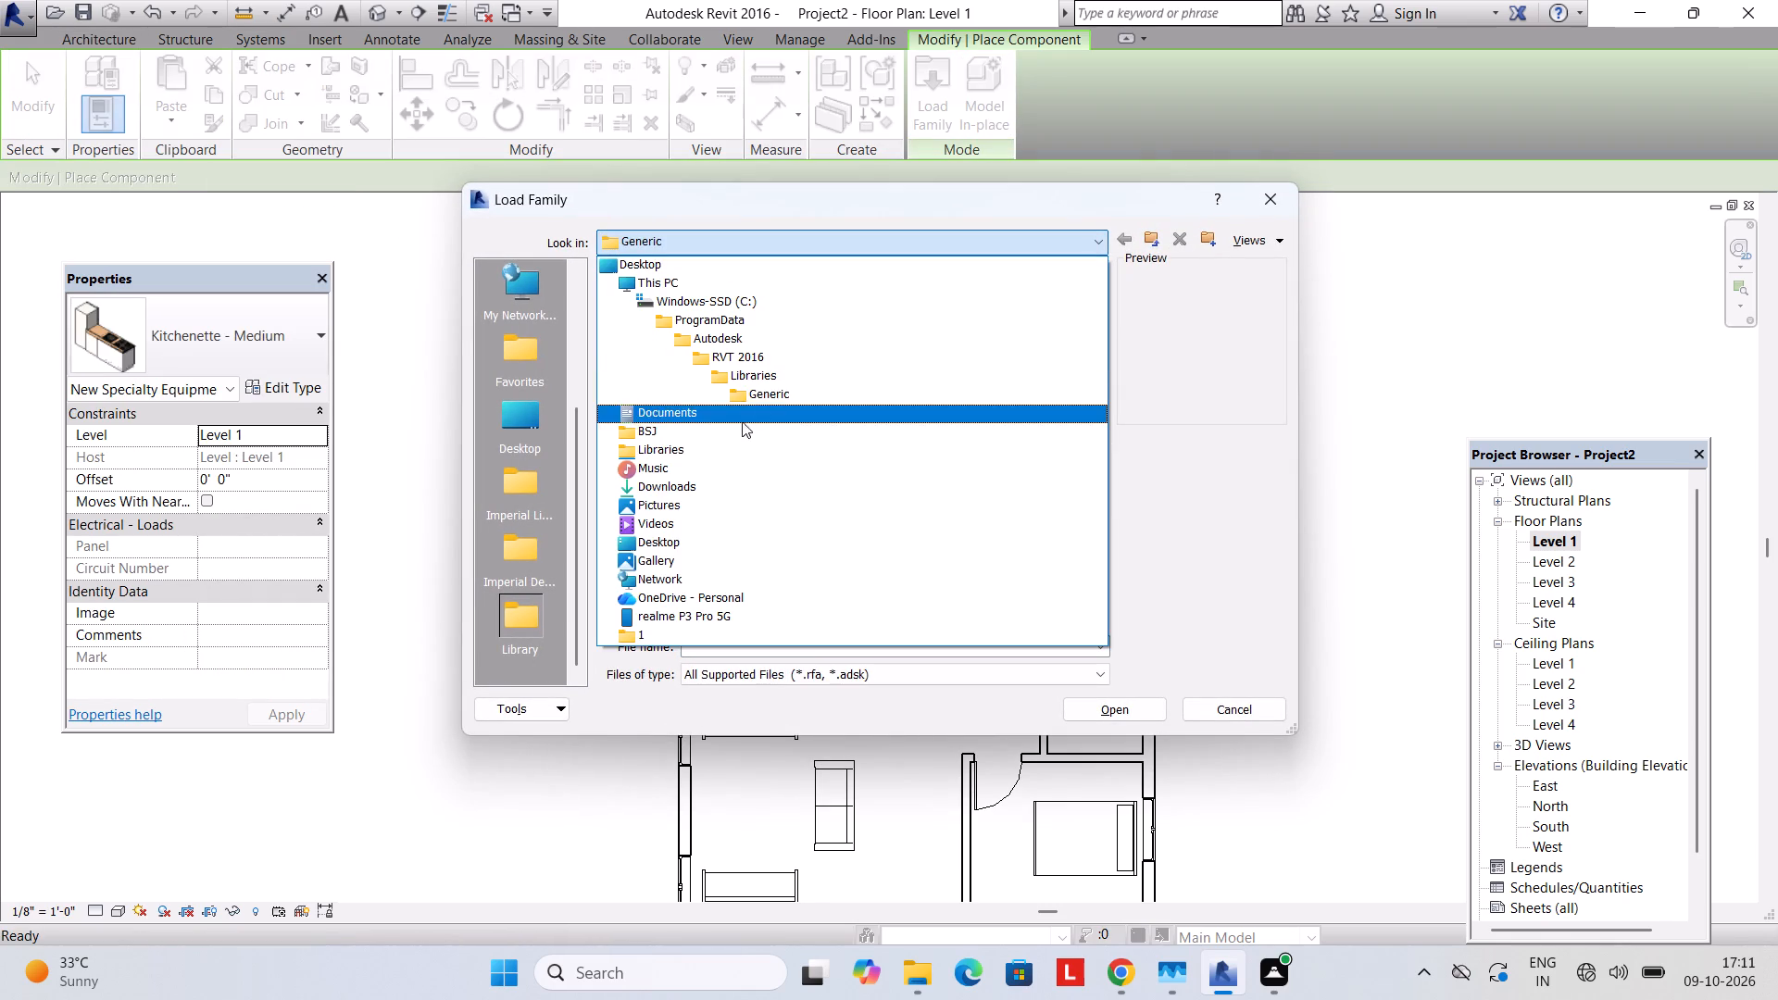
left_click(765, 384)
double_click(746, 360)
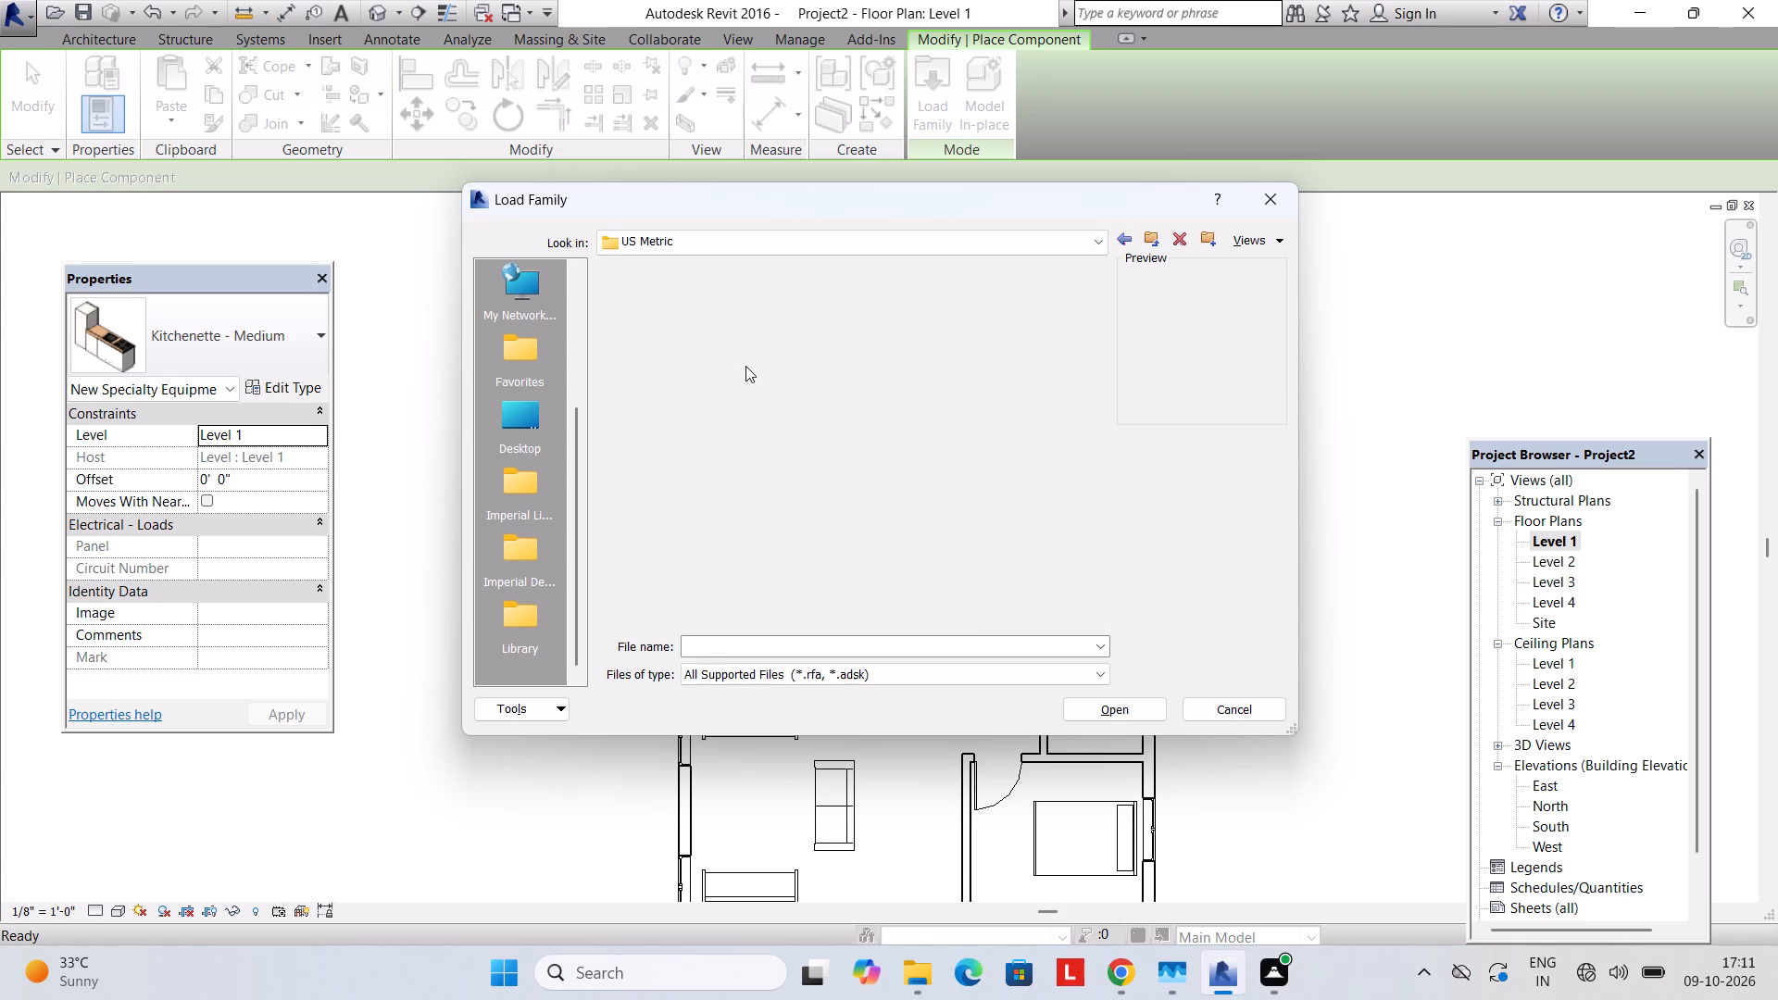
scroll(723, 418, "down", 8)
scroll(706, 431, "up", 1)
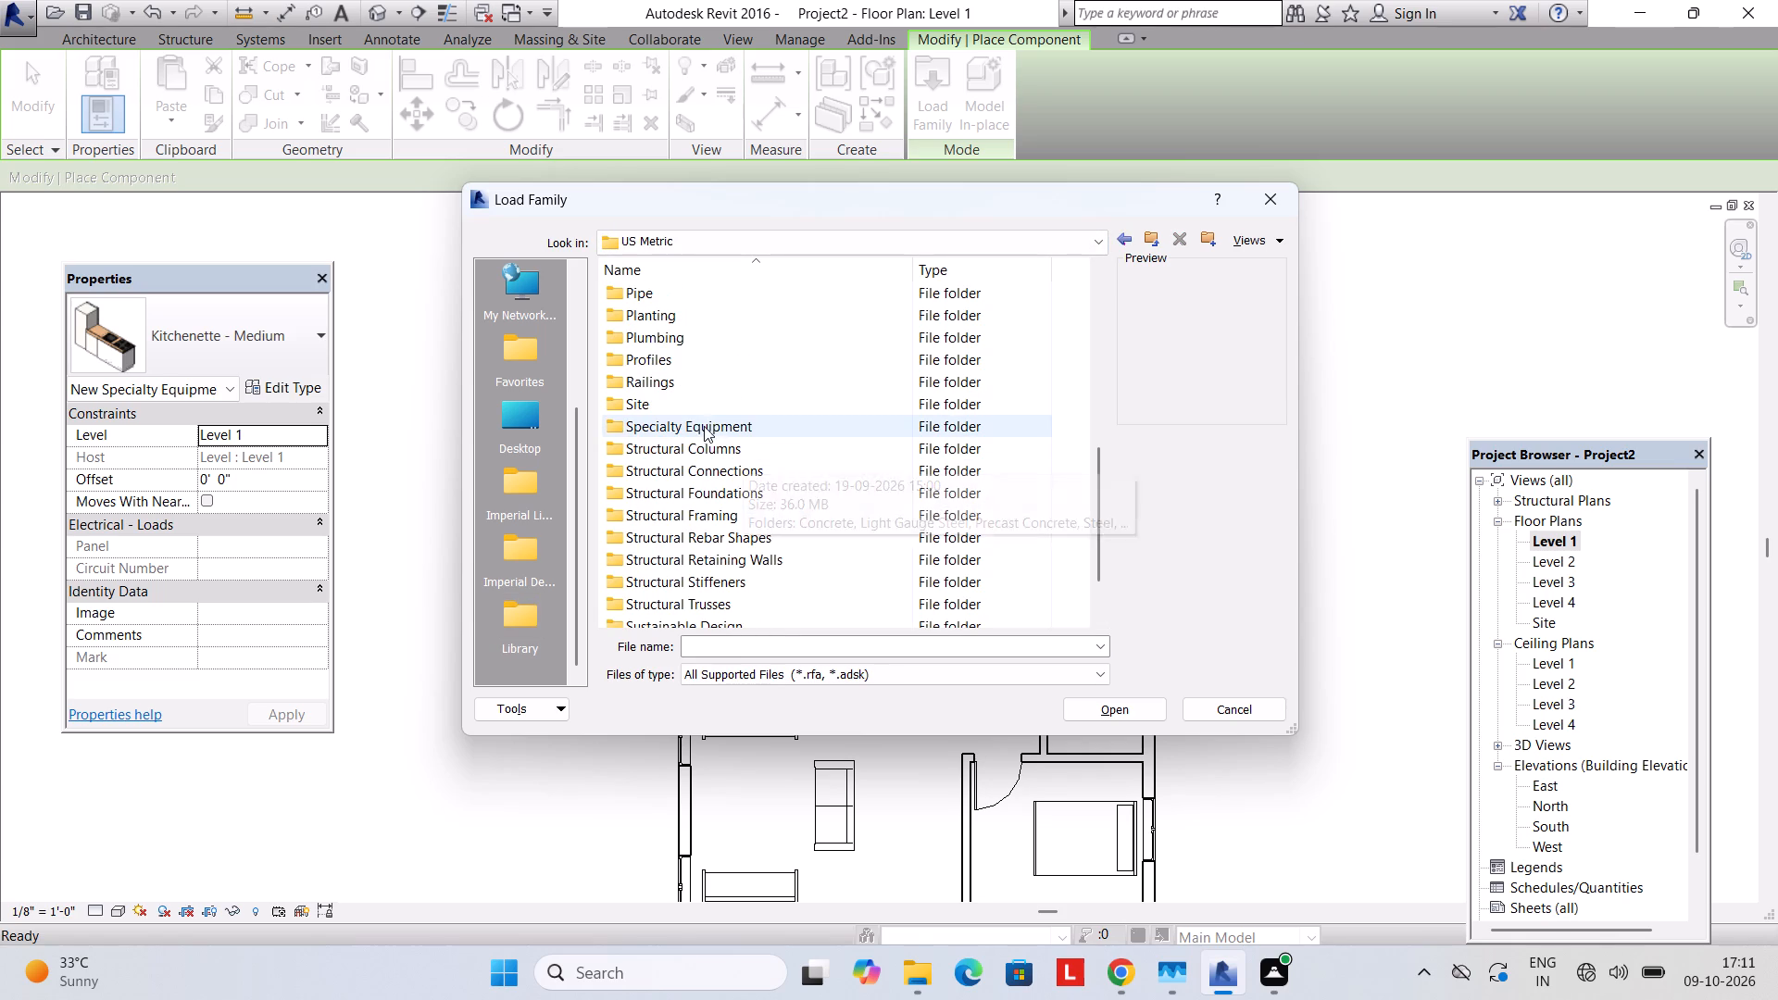
double_click(669, 345)
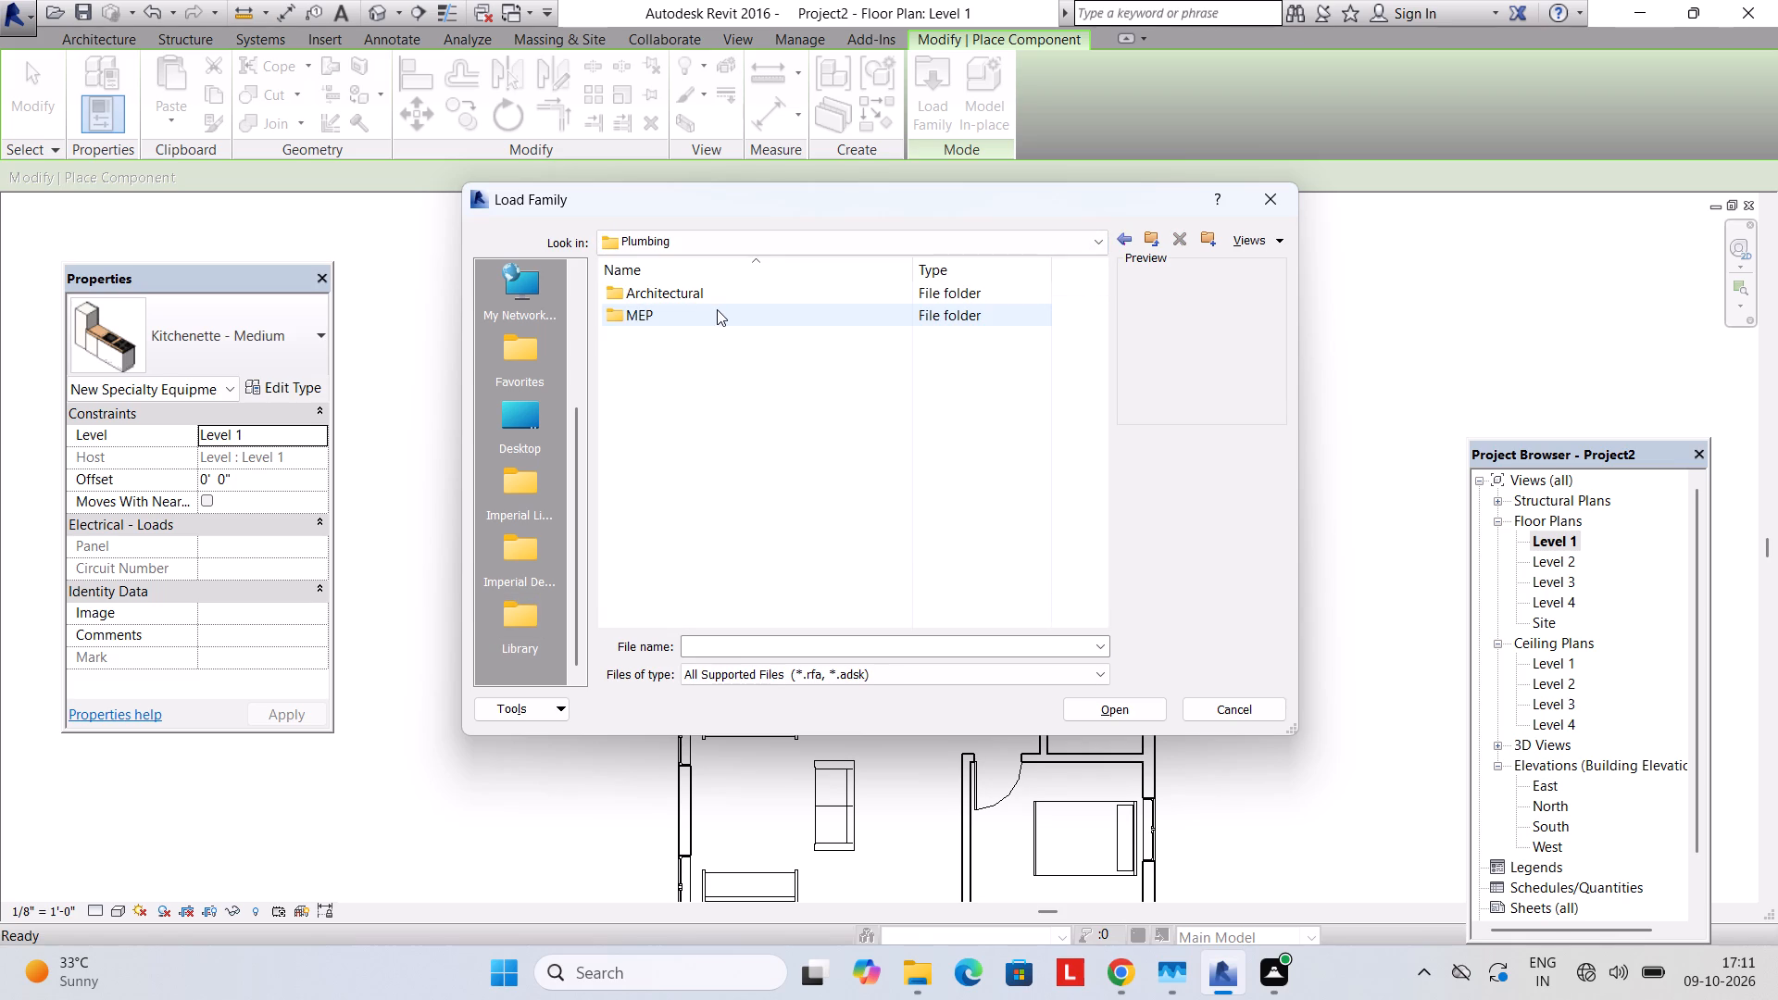
double_click(716, 300)
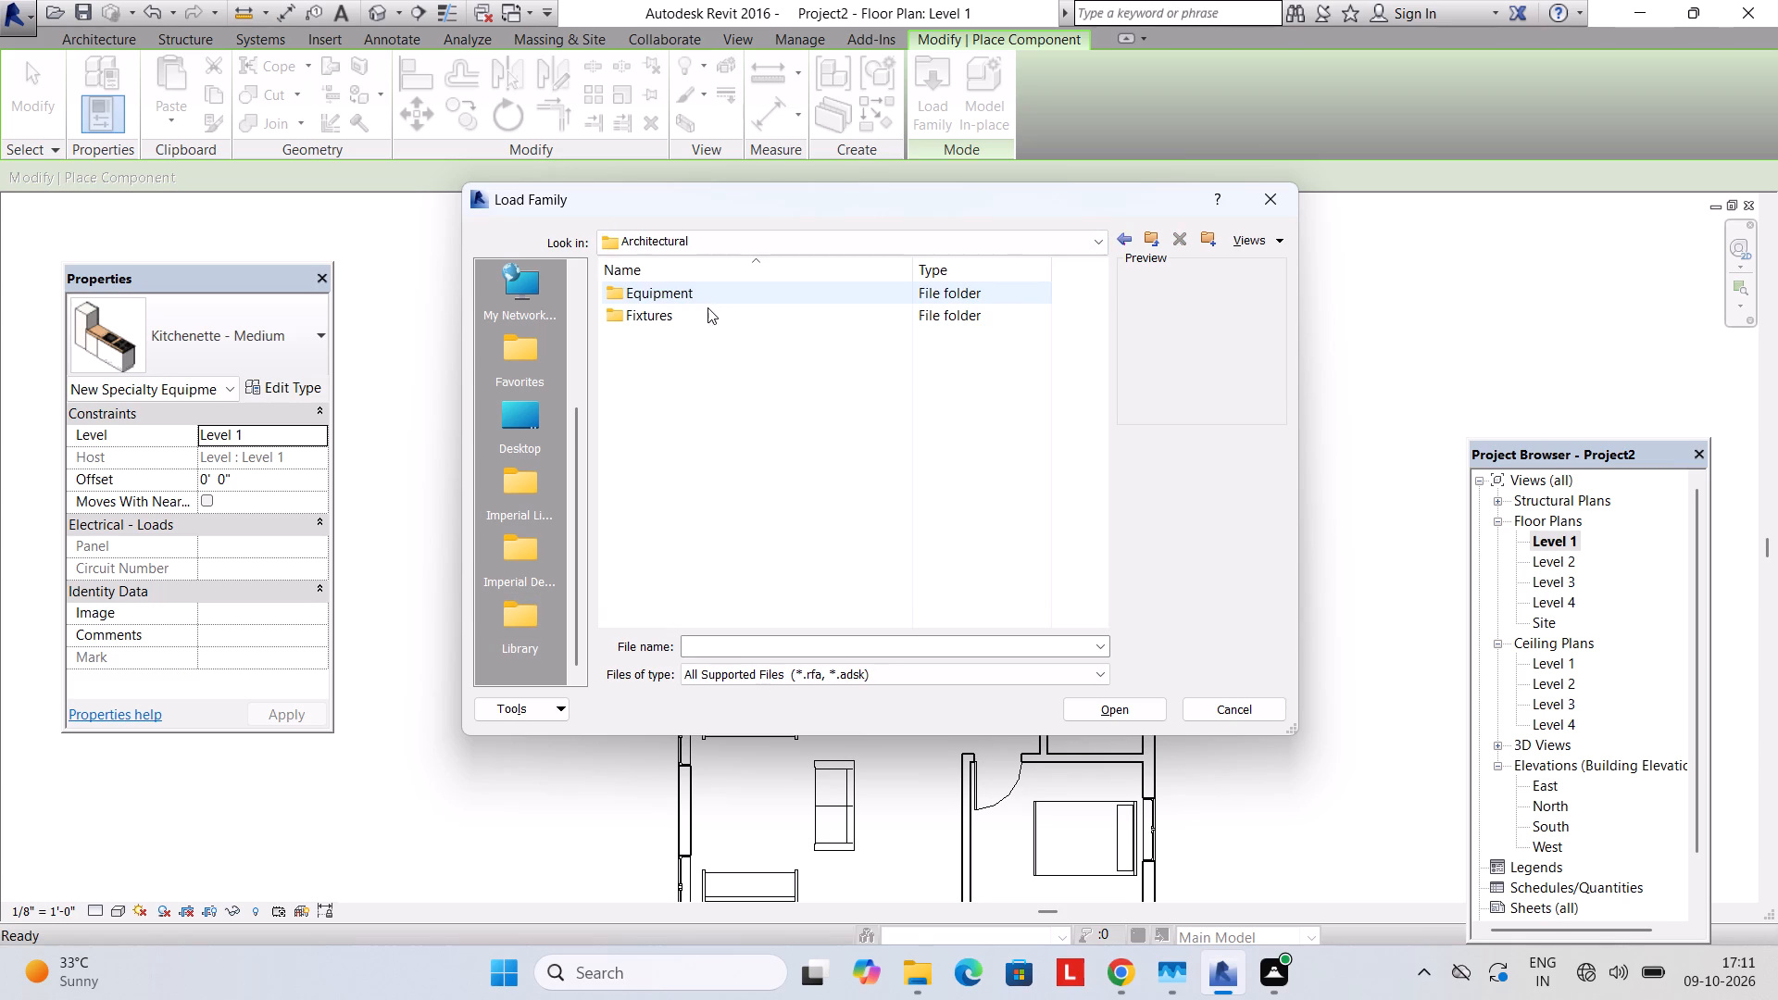
double_click(707, 304)
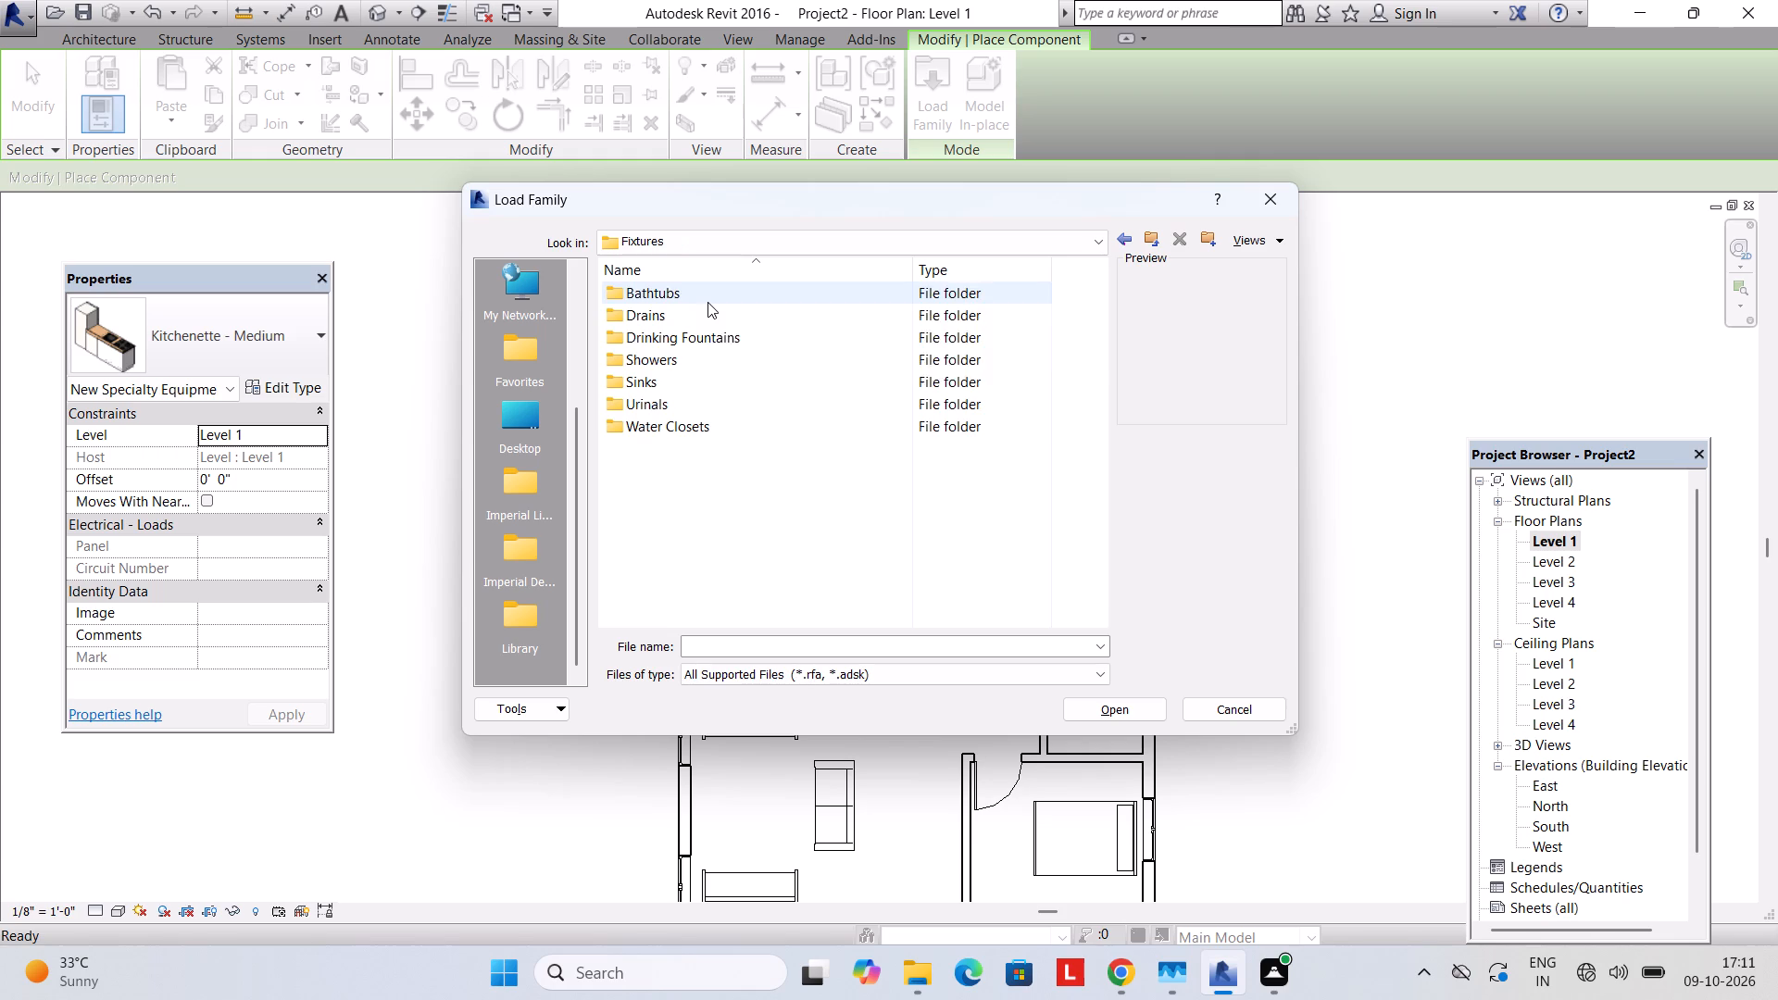
left_click(707, 302)
left_click(694, 326)
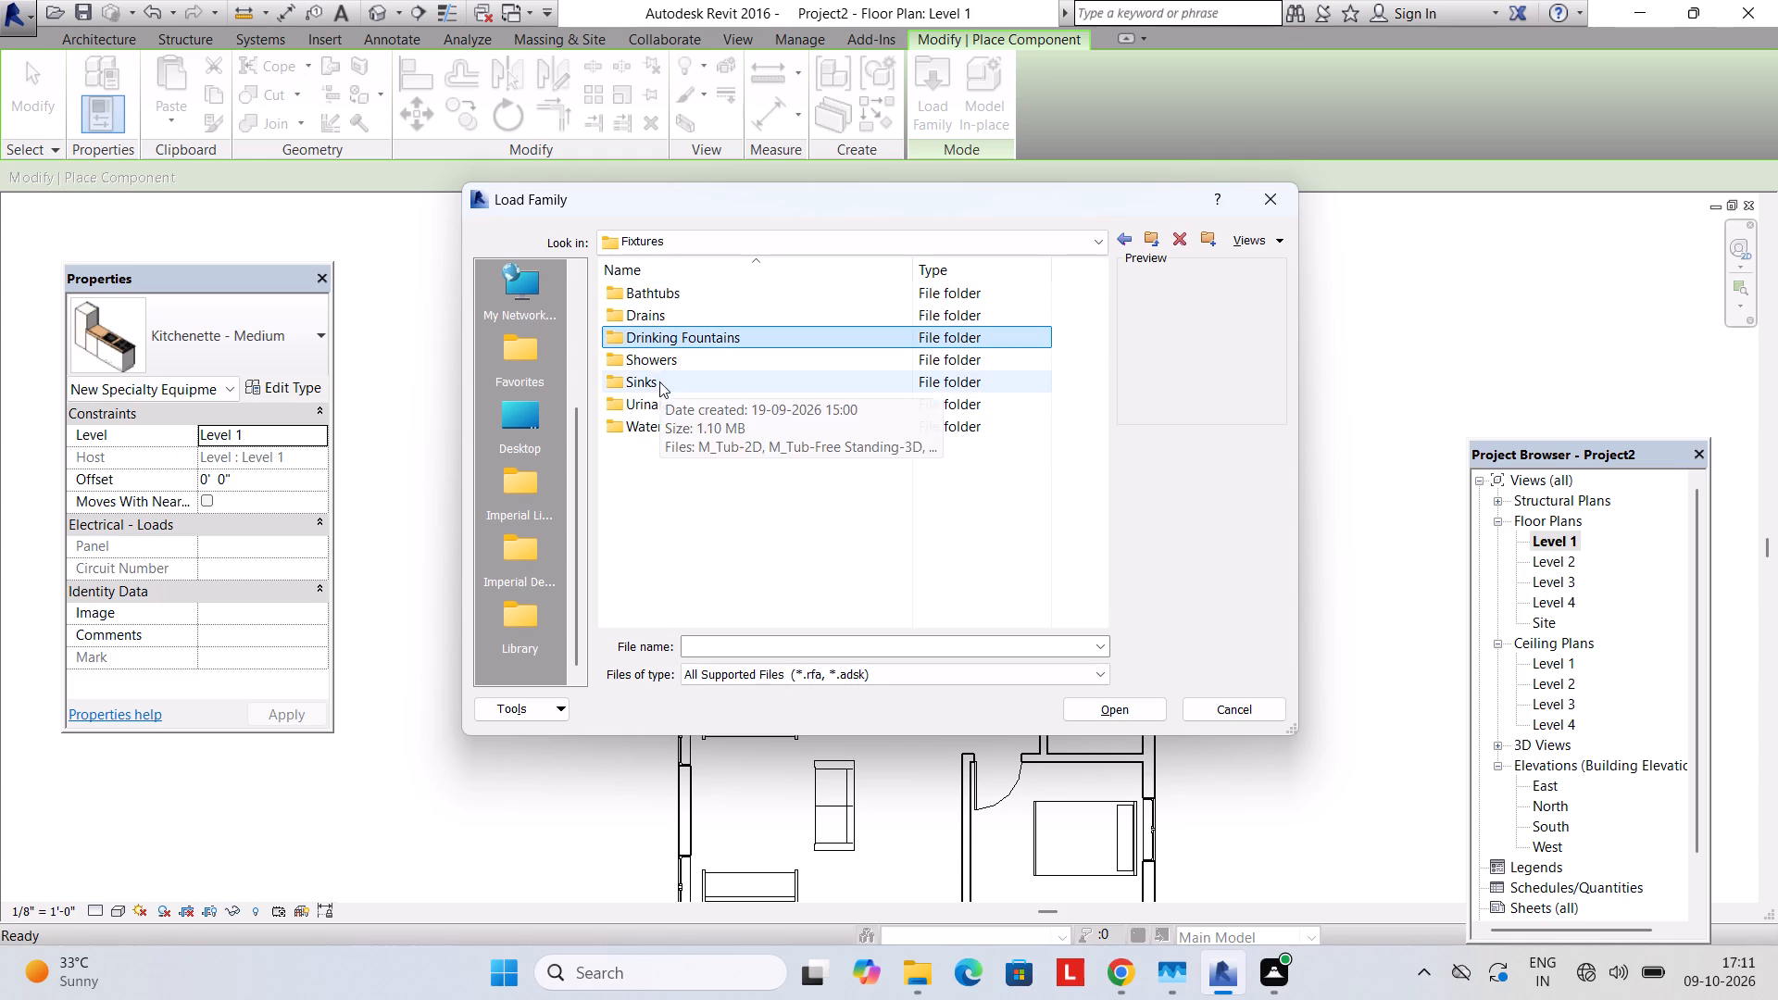
double_click(651, 325)
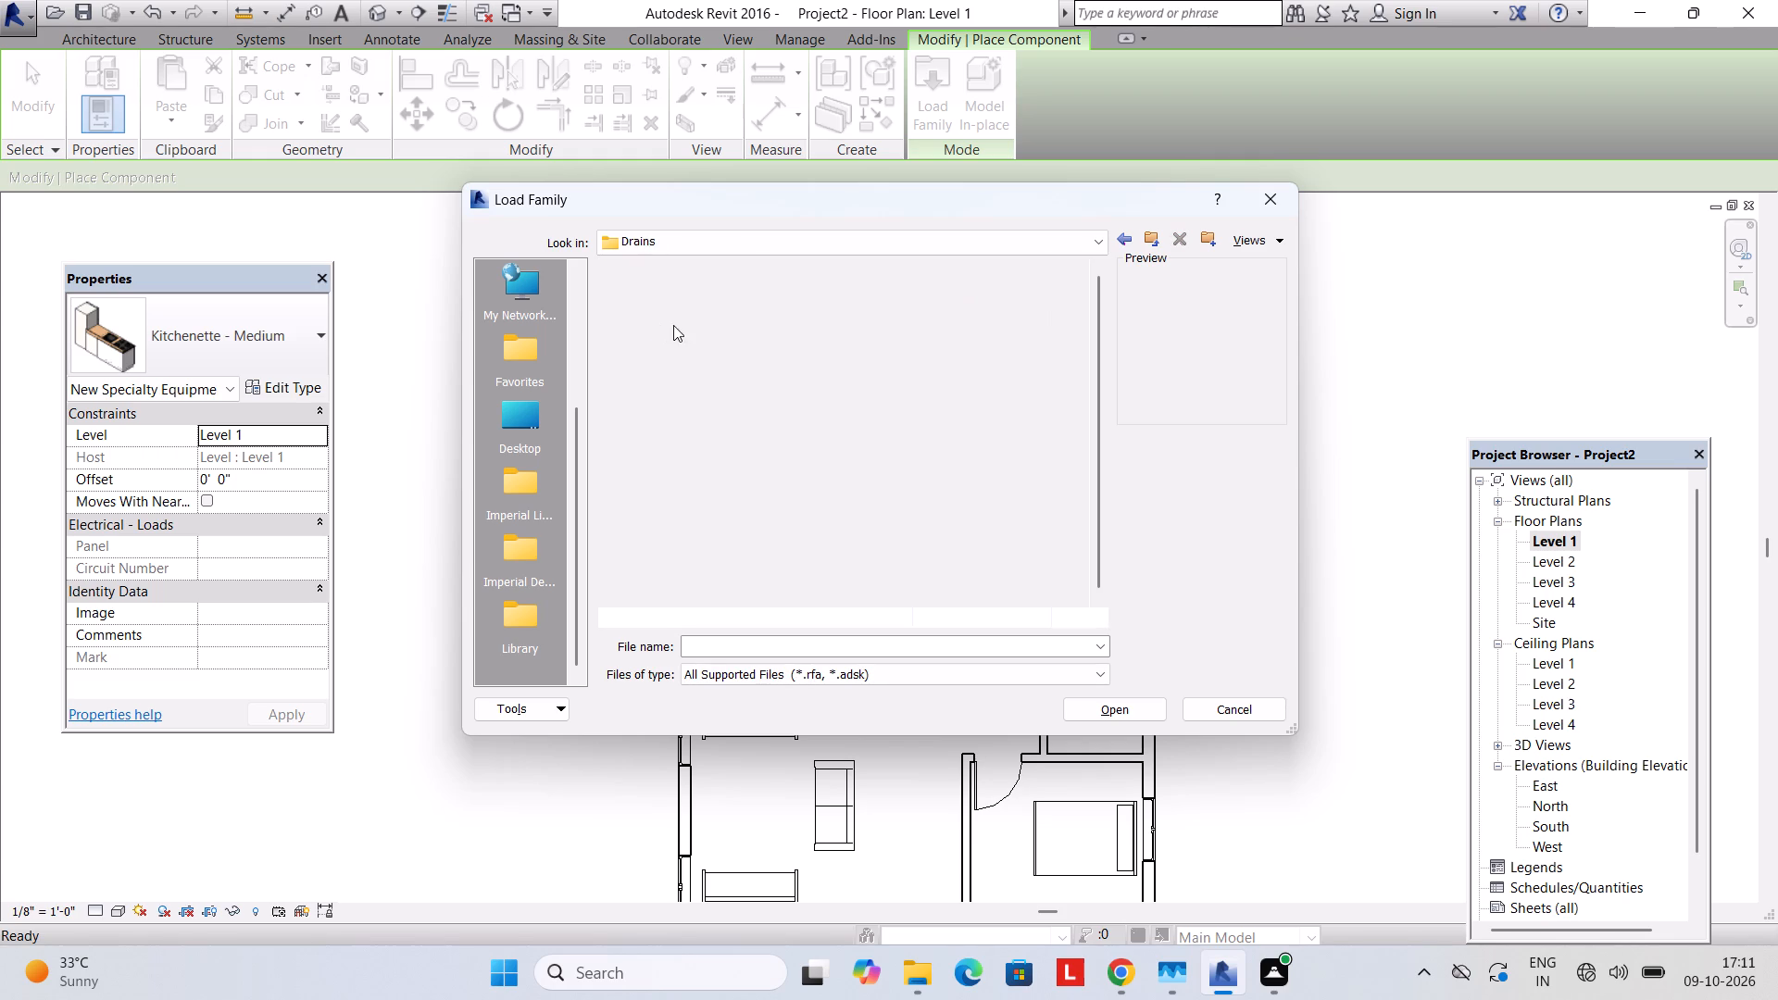
double_click(681, 304)
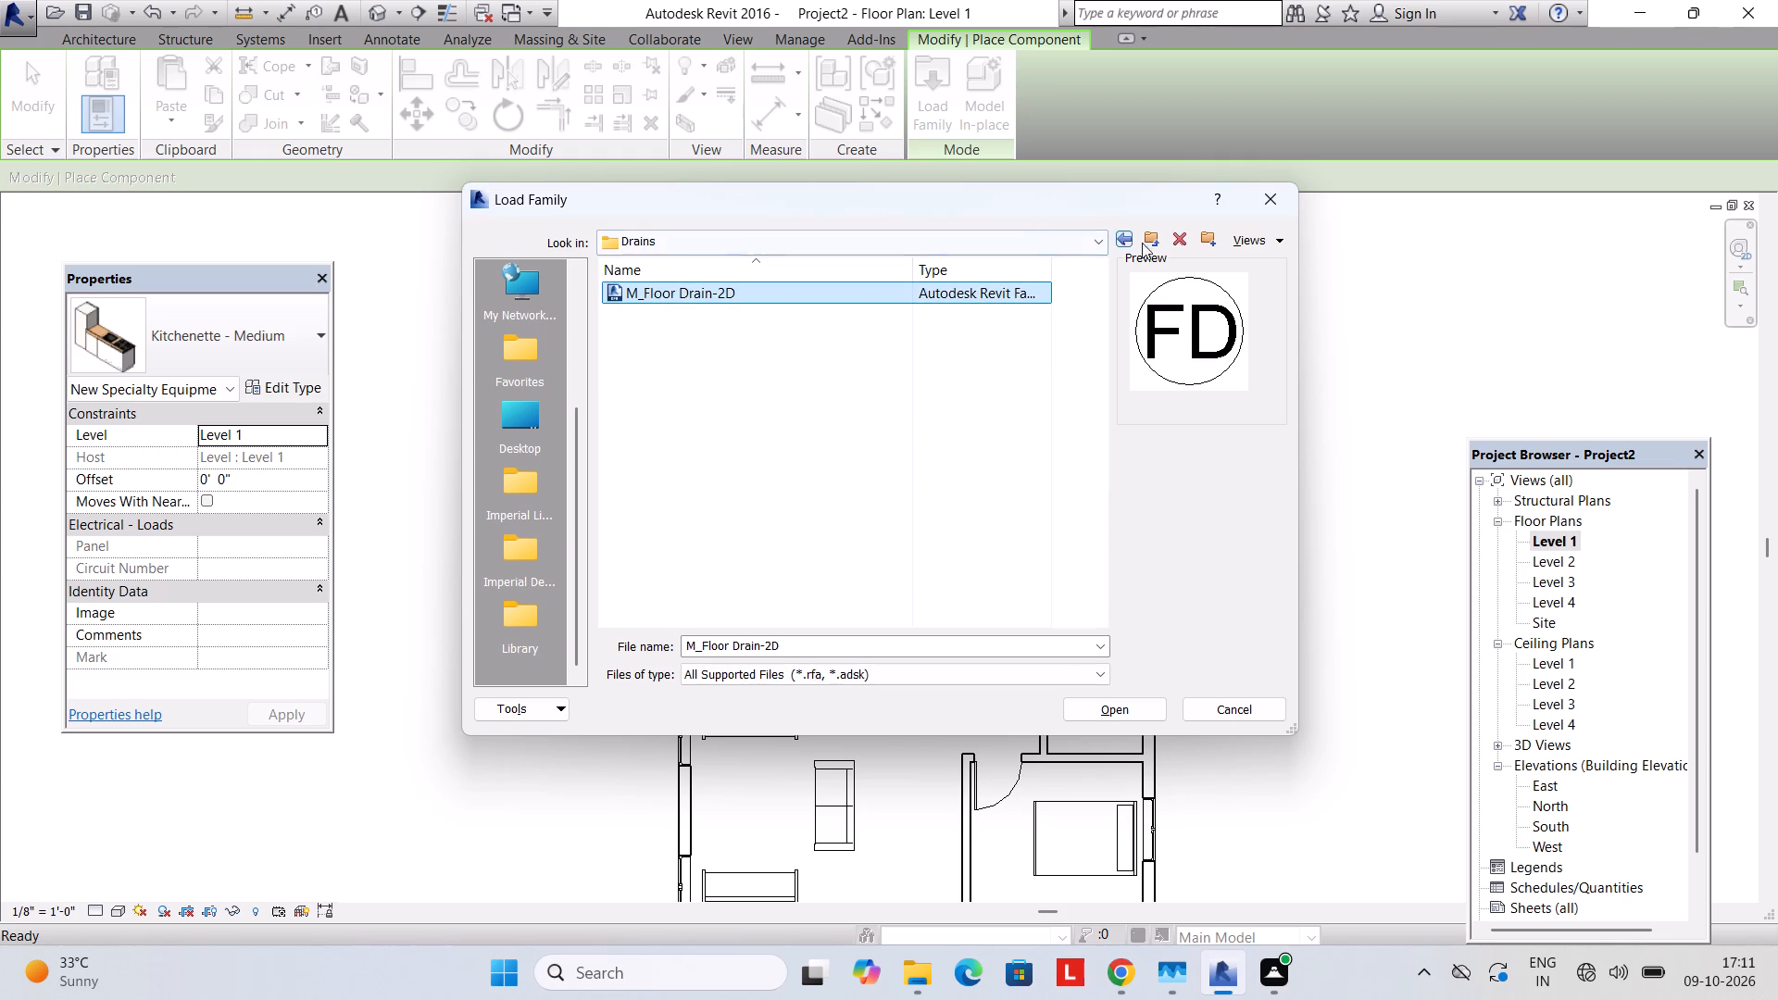
left_click(1118, 240)
double_click(711, 336)
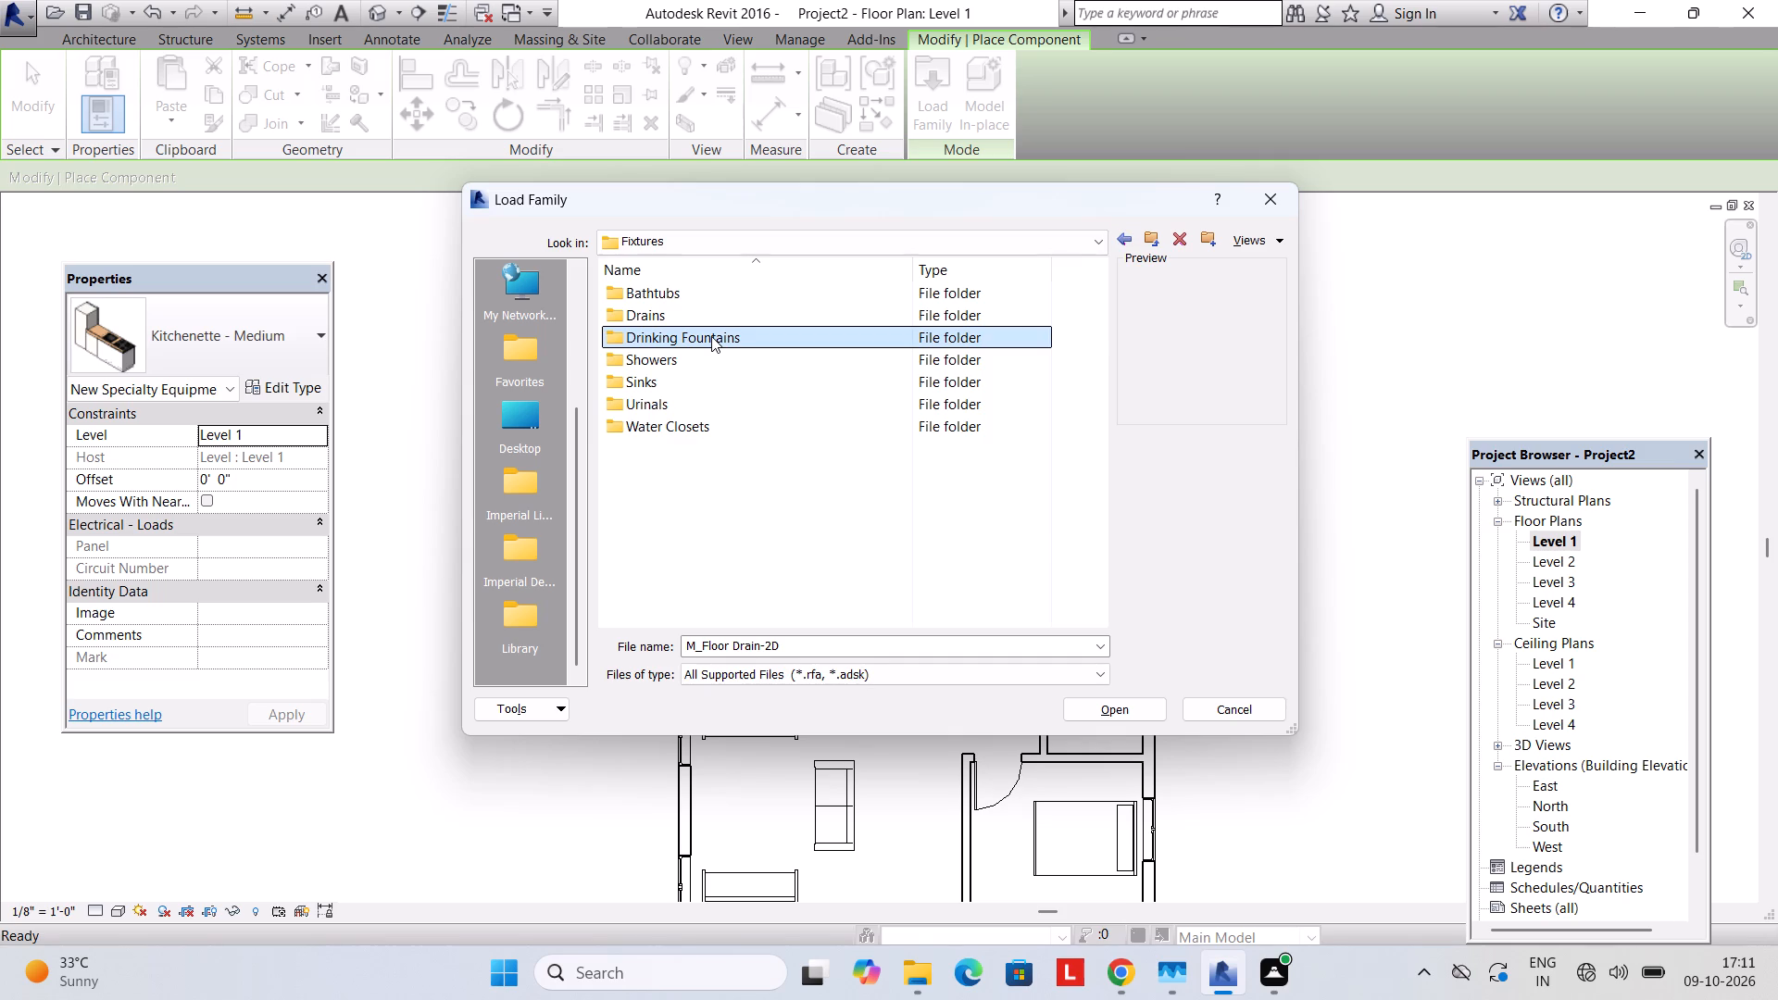
left_click(710, 297)
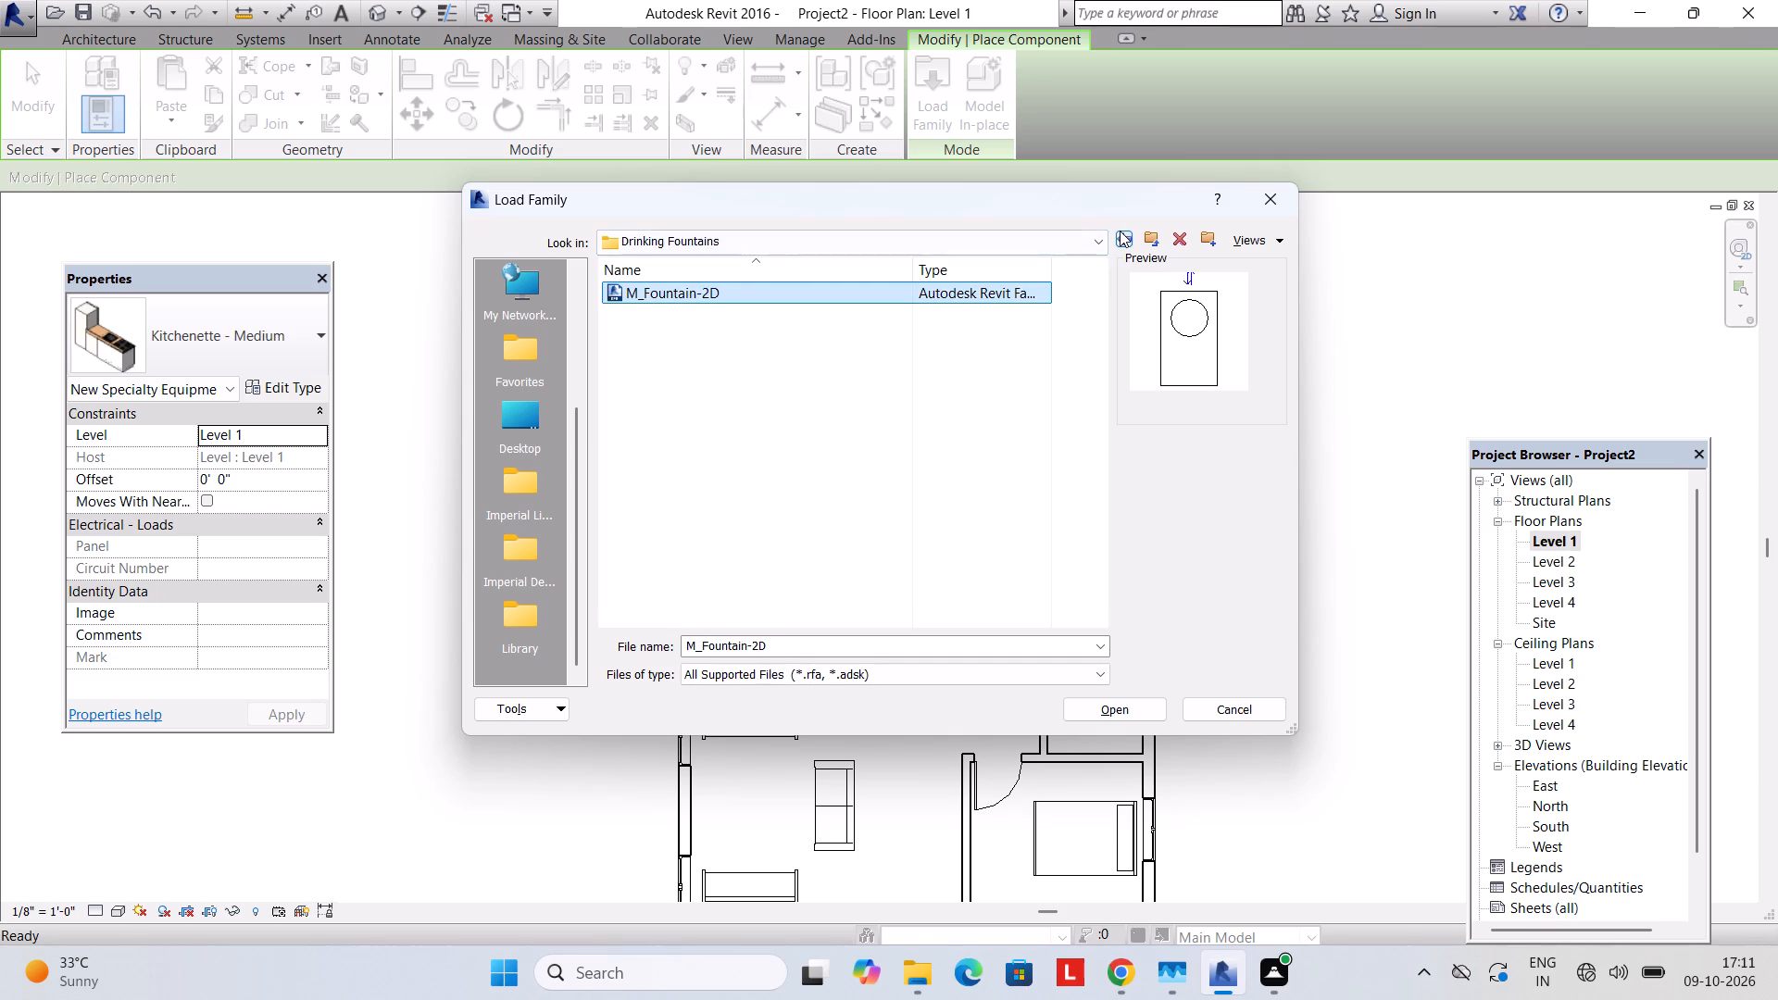
Look at the M_Water Heater family in the US Metric architectural plumbing equipment.
left_click(1120, 231)
left_click(1120, 231)
double_click(657, 293)
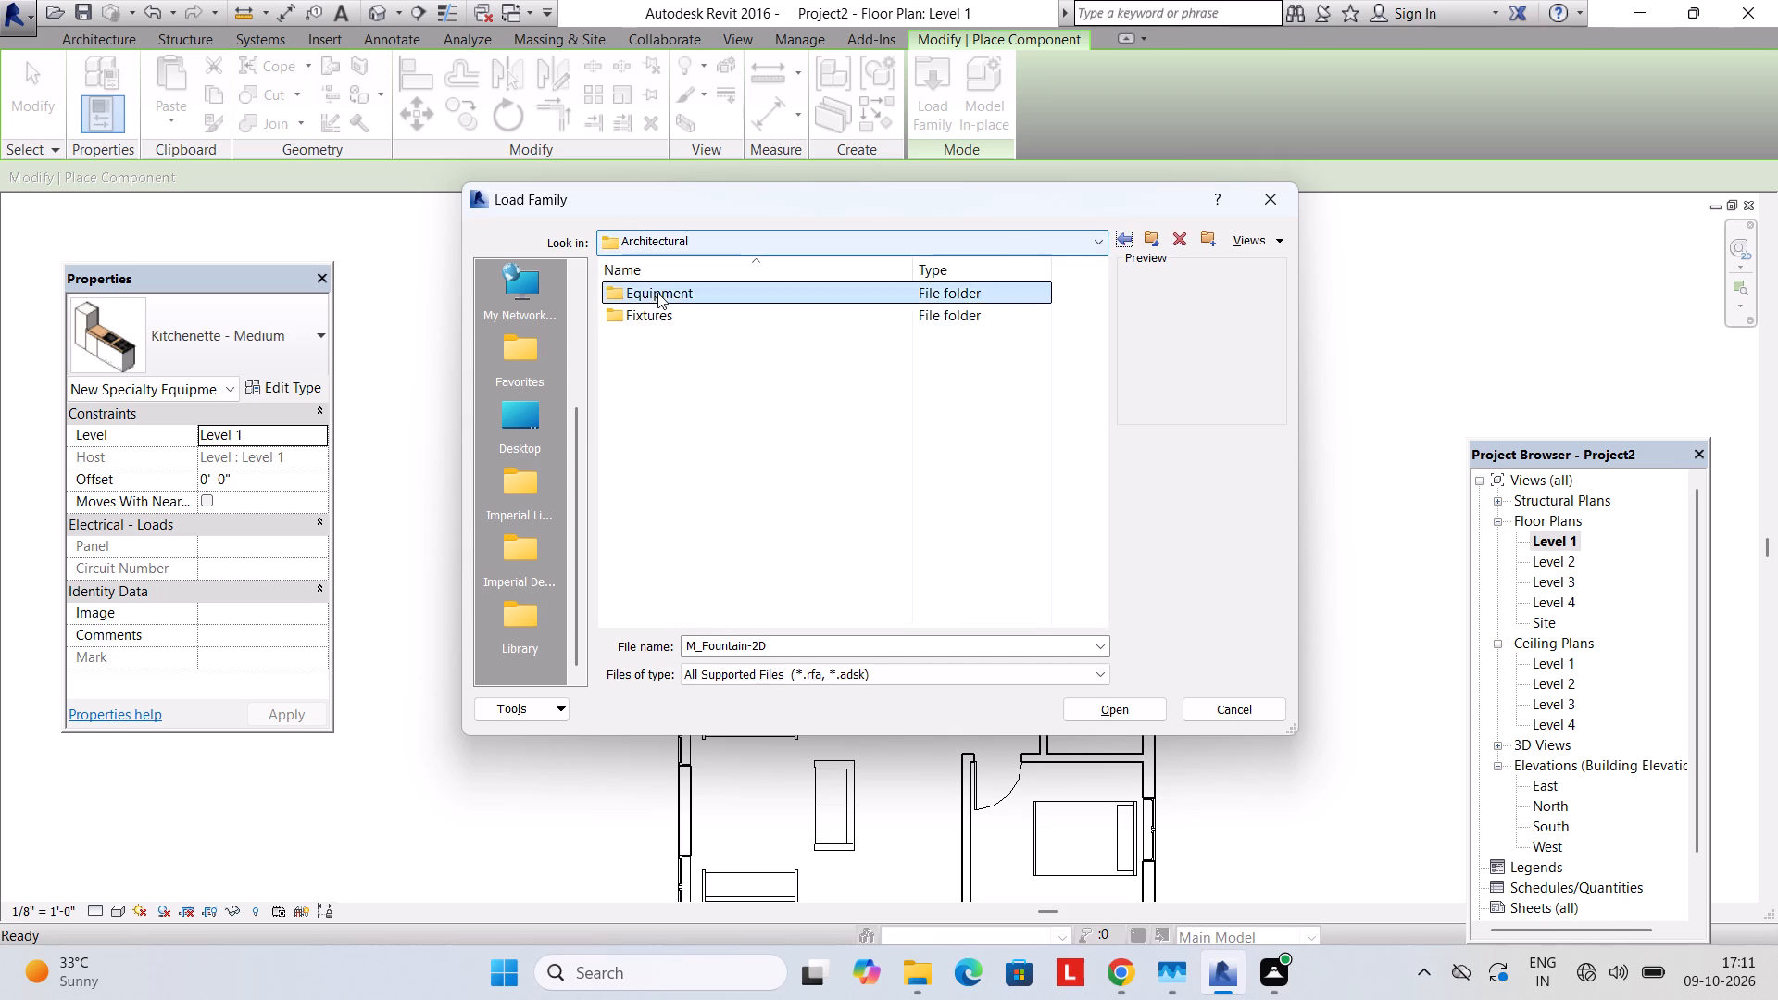
double_click(672, 293)
left_click(682, 293)
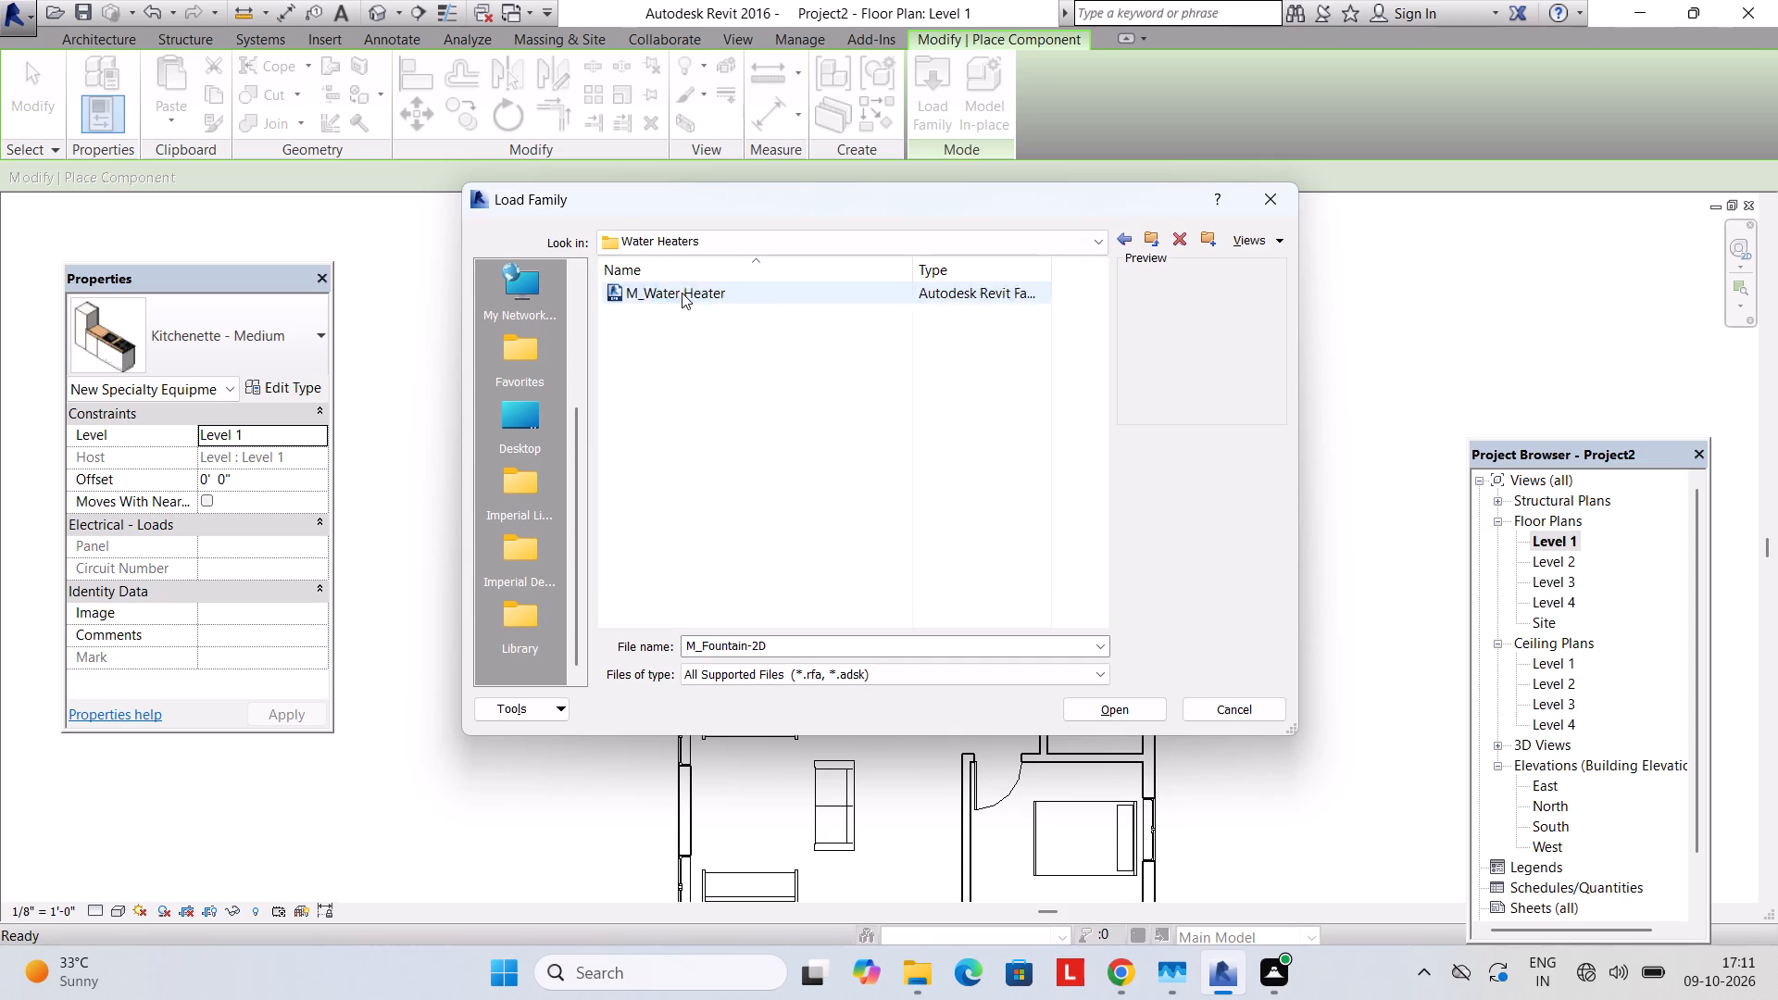
Switch to the US Imperial library and look through its architectural plumbing equipment for a suitable family.
double_click(1123, 241)
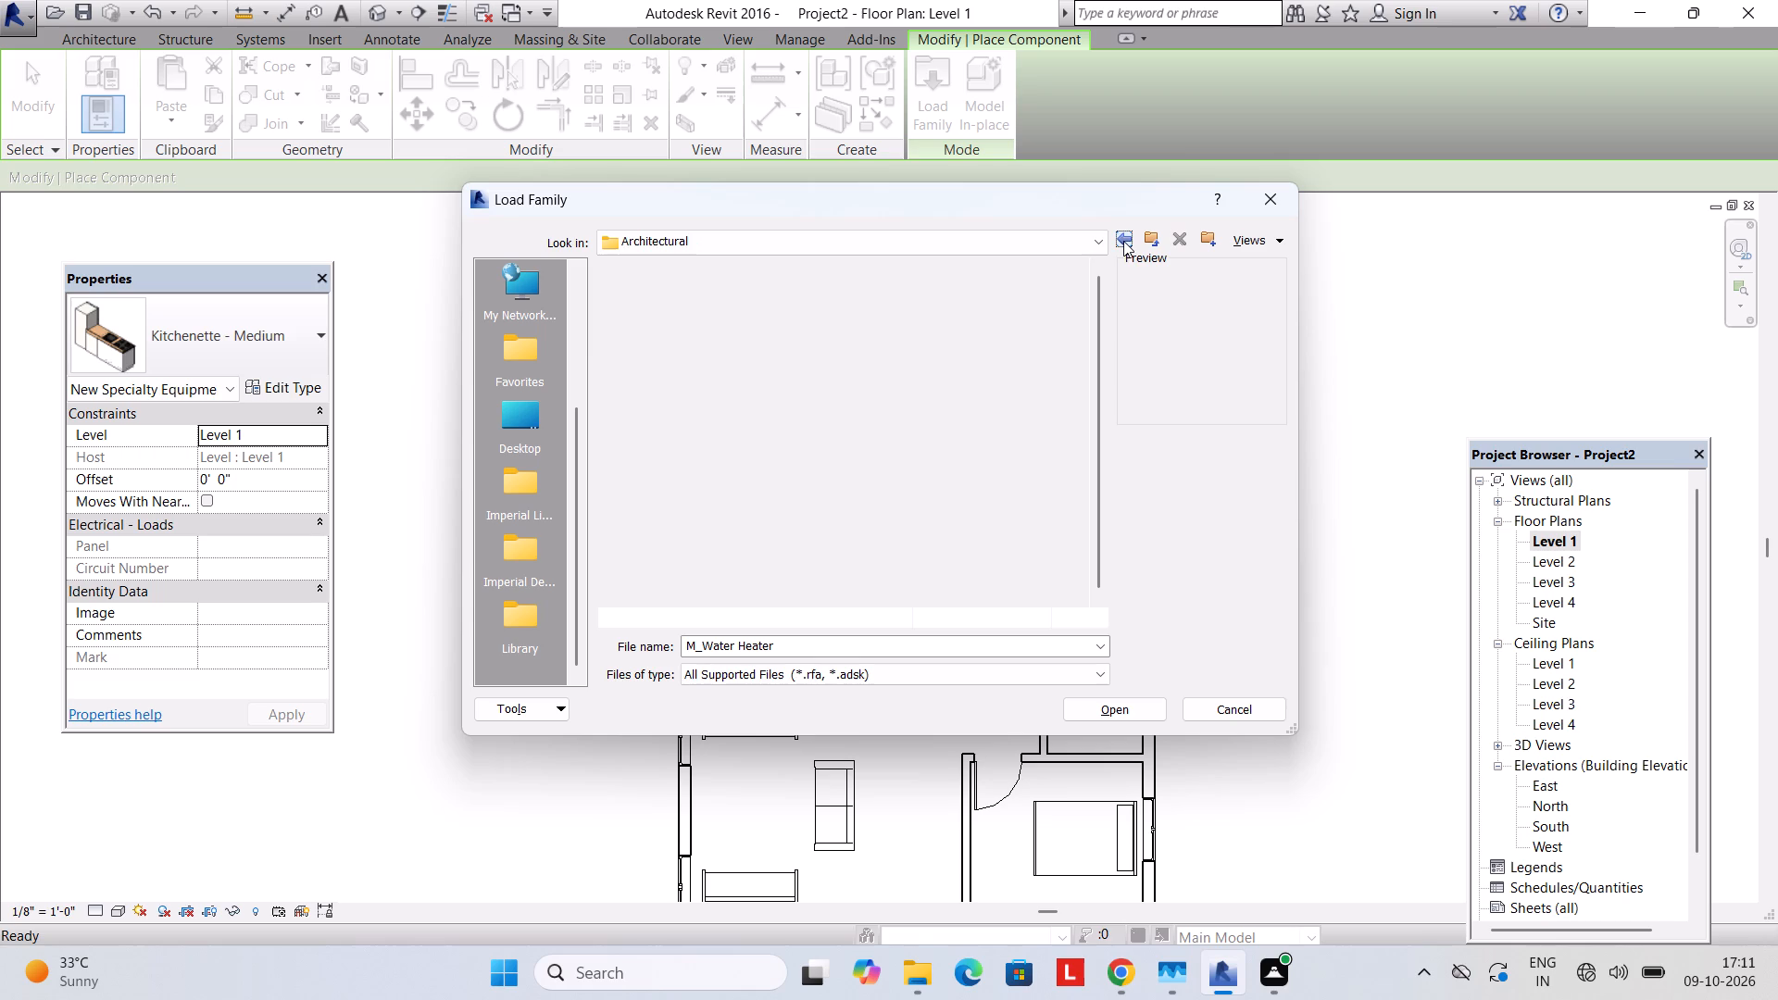
left_click(1123, 241)
left_click(1123, 241)
left_click(1122, 241)
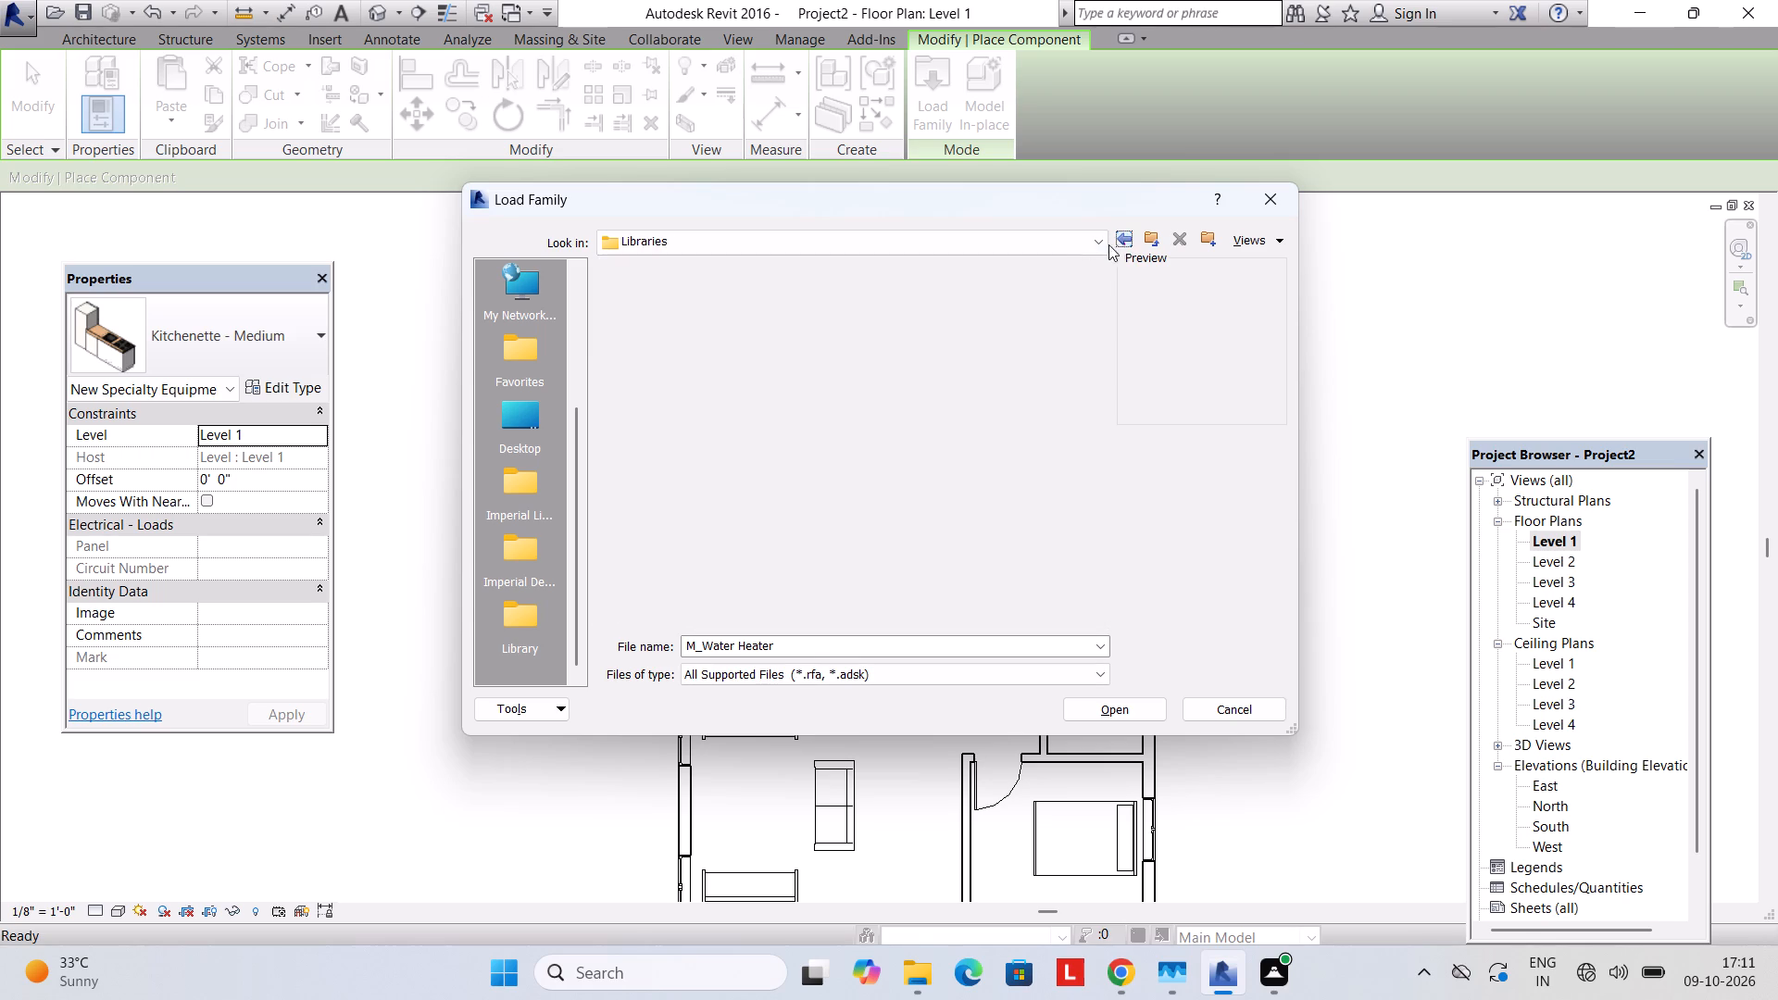
double_click(740, 342)
scroll(687, 417, "down", 1)
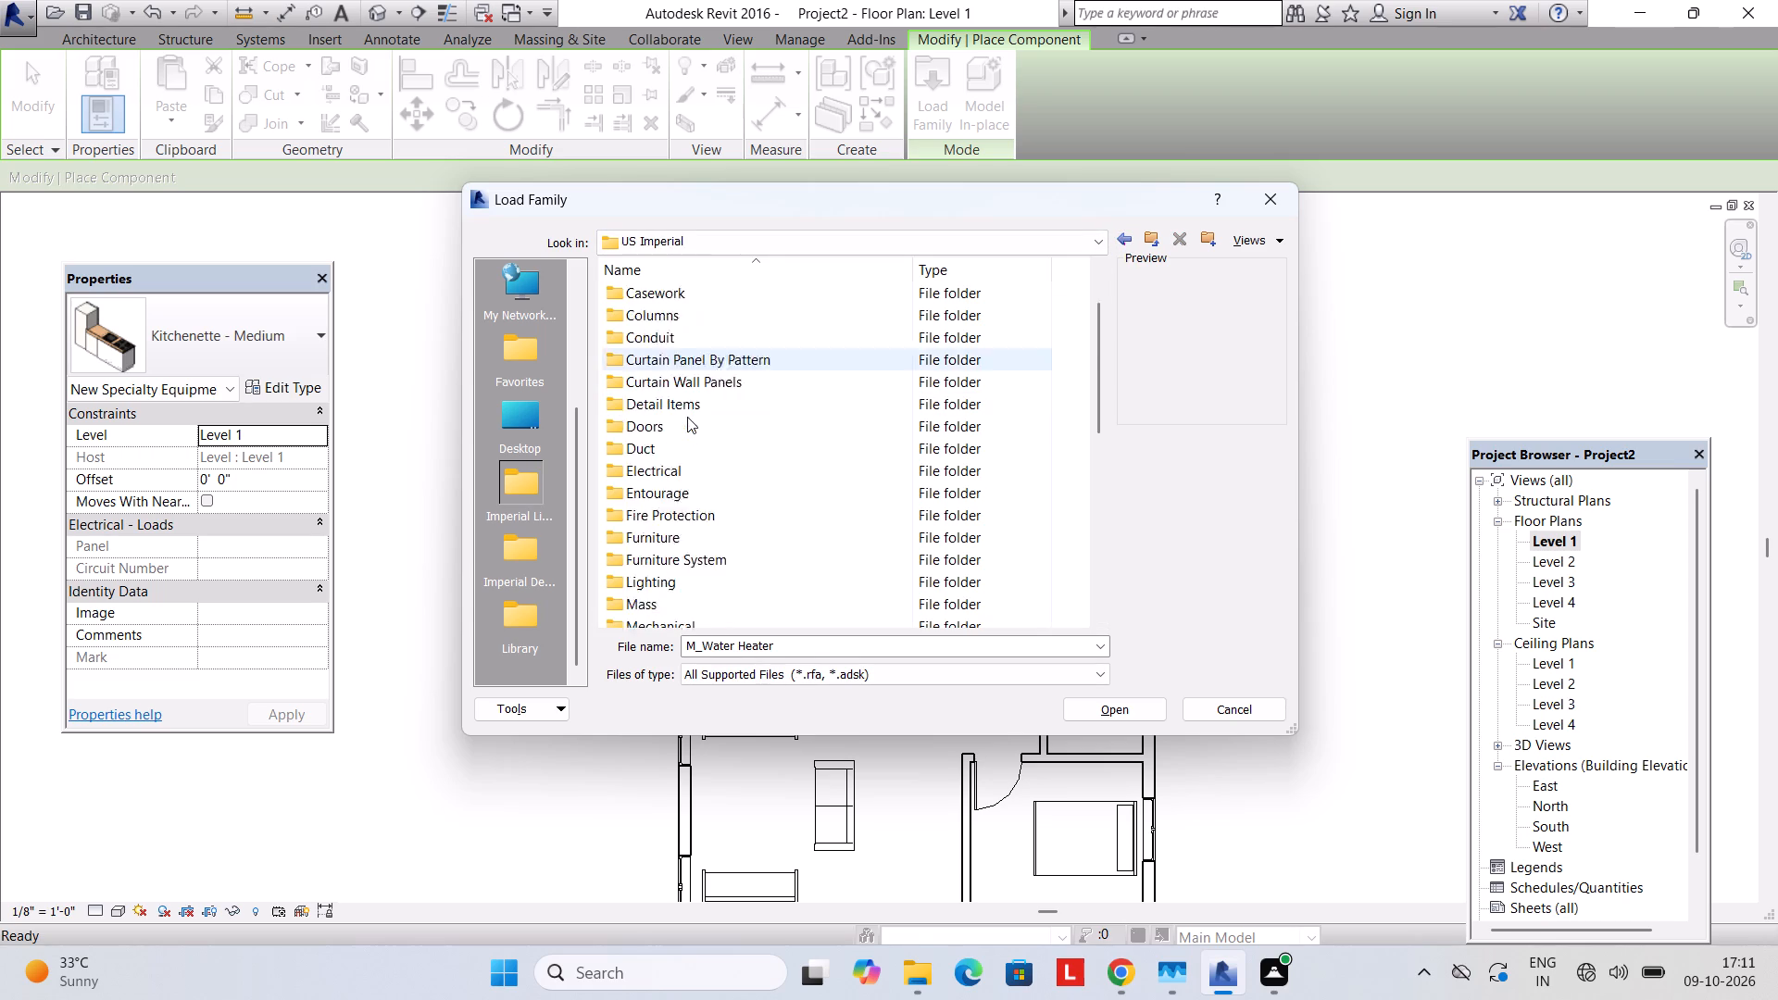
scroll(687, 417, "down", 5)
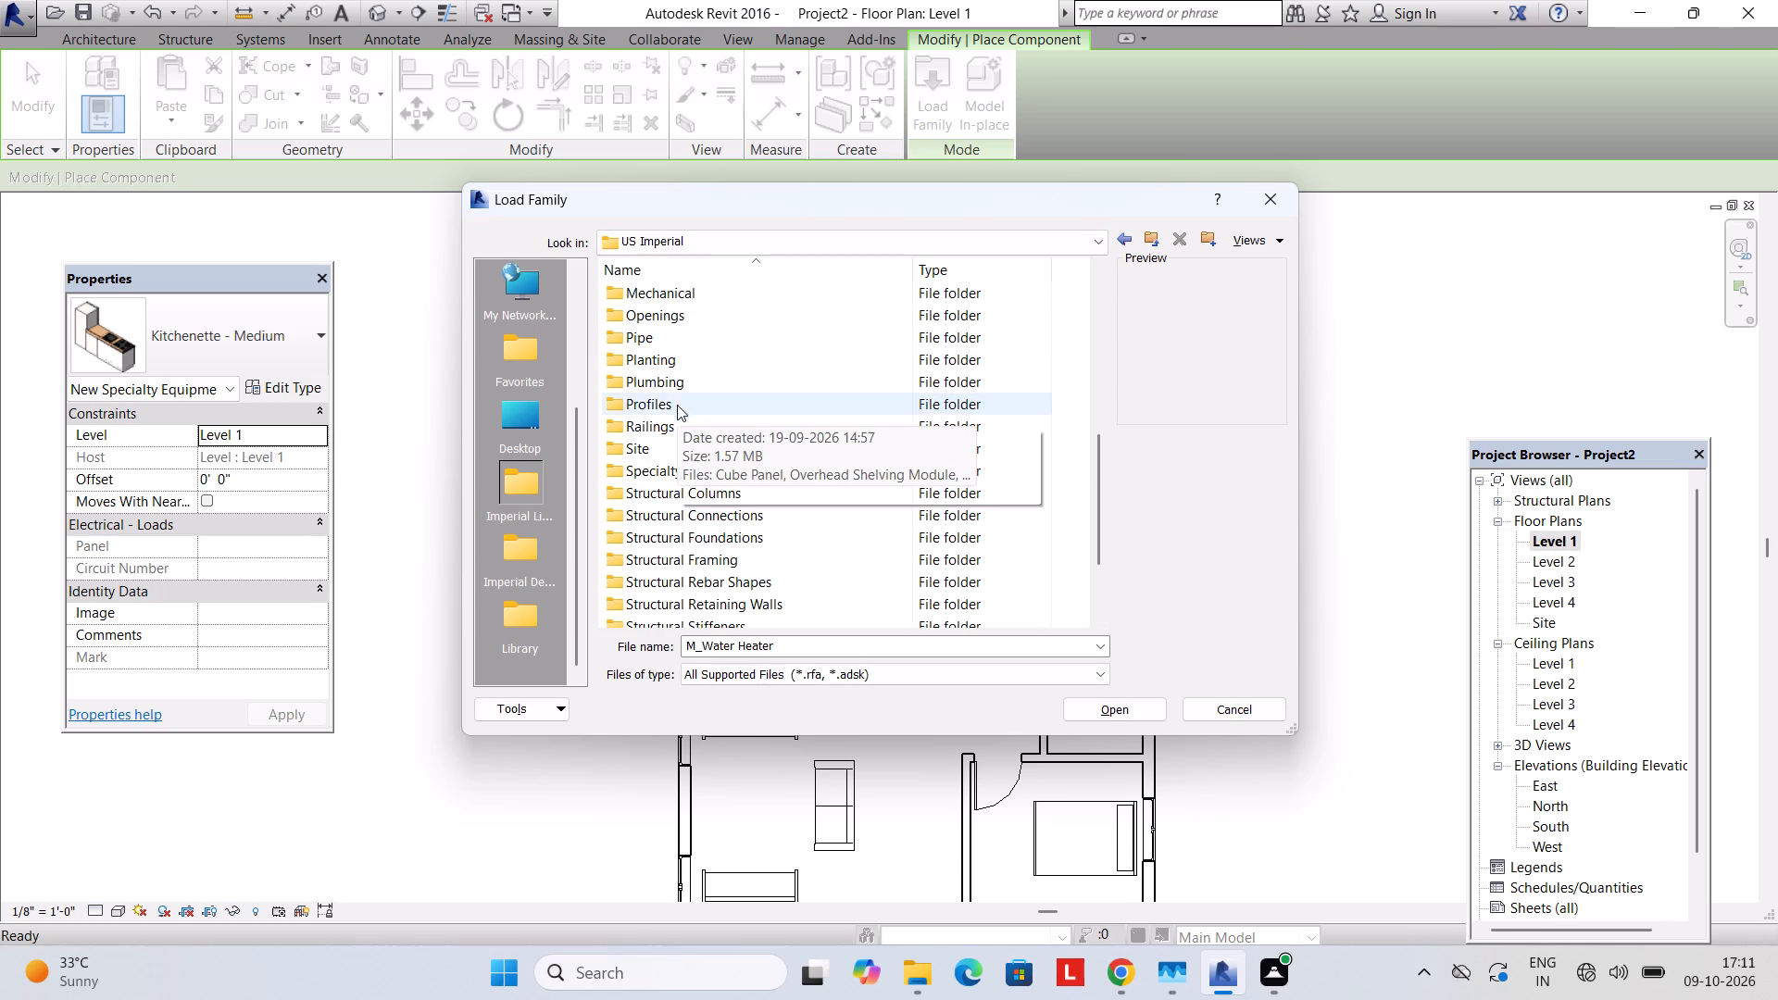
double_click(678, 388)
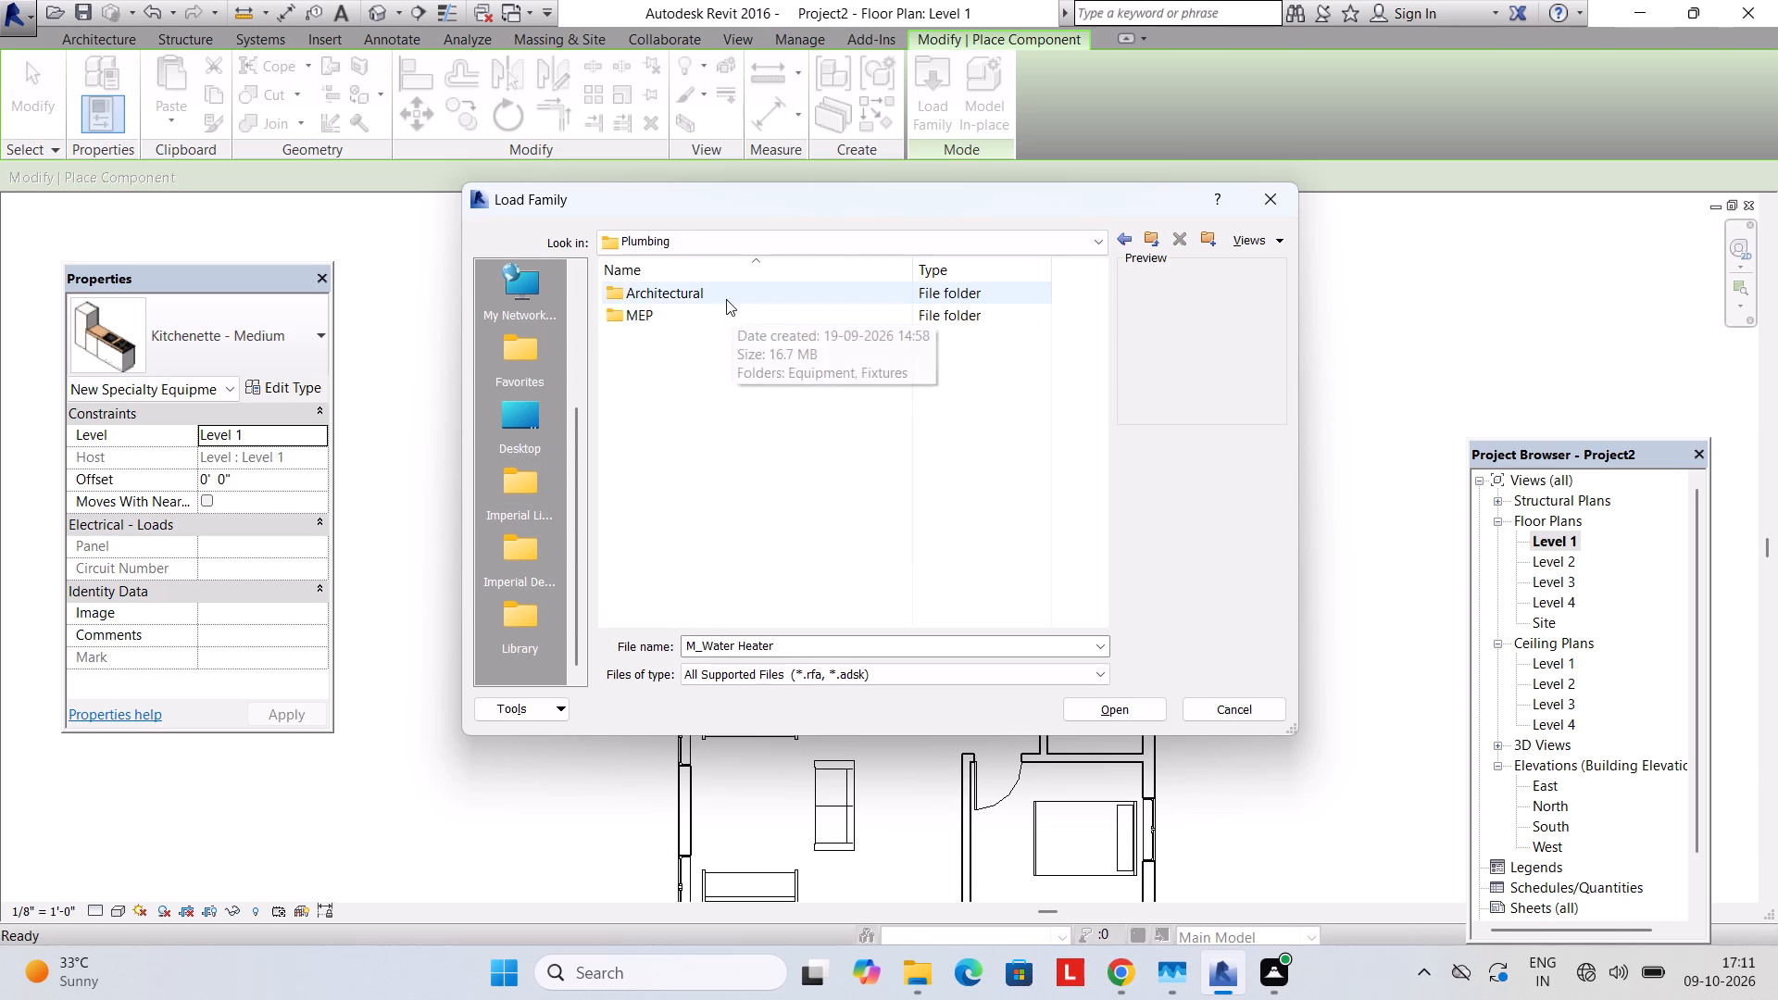
double_click(718, 294)
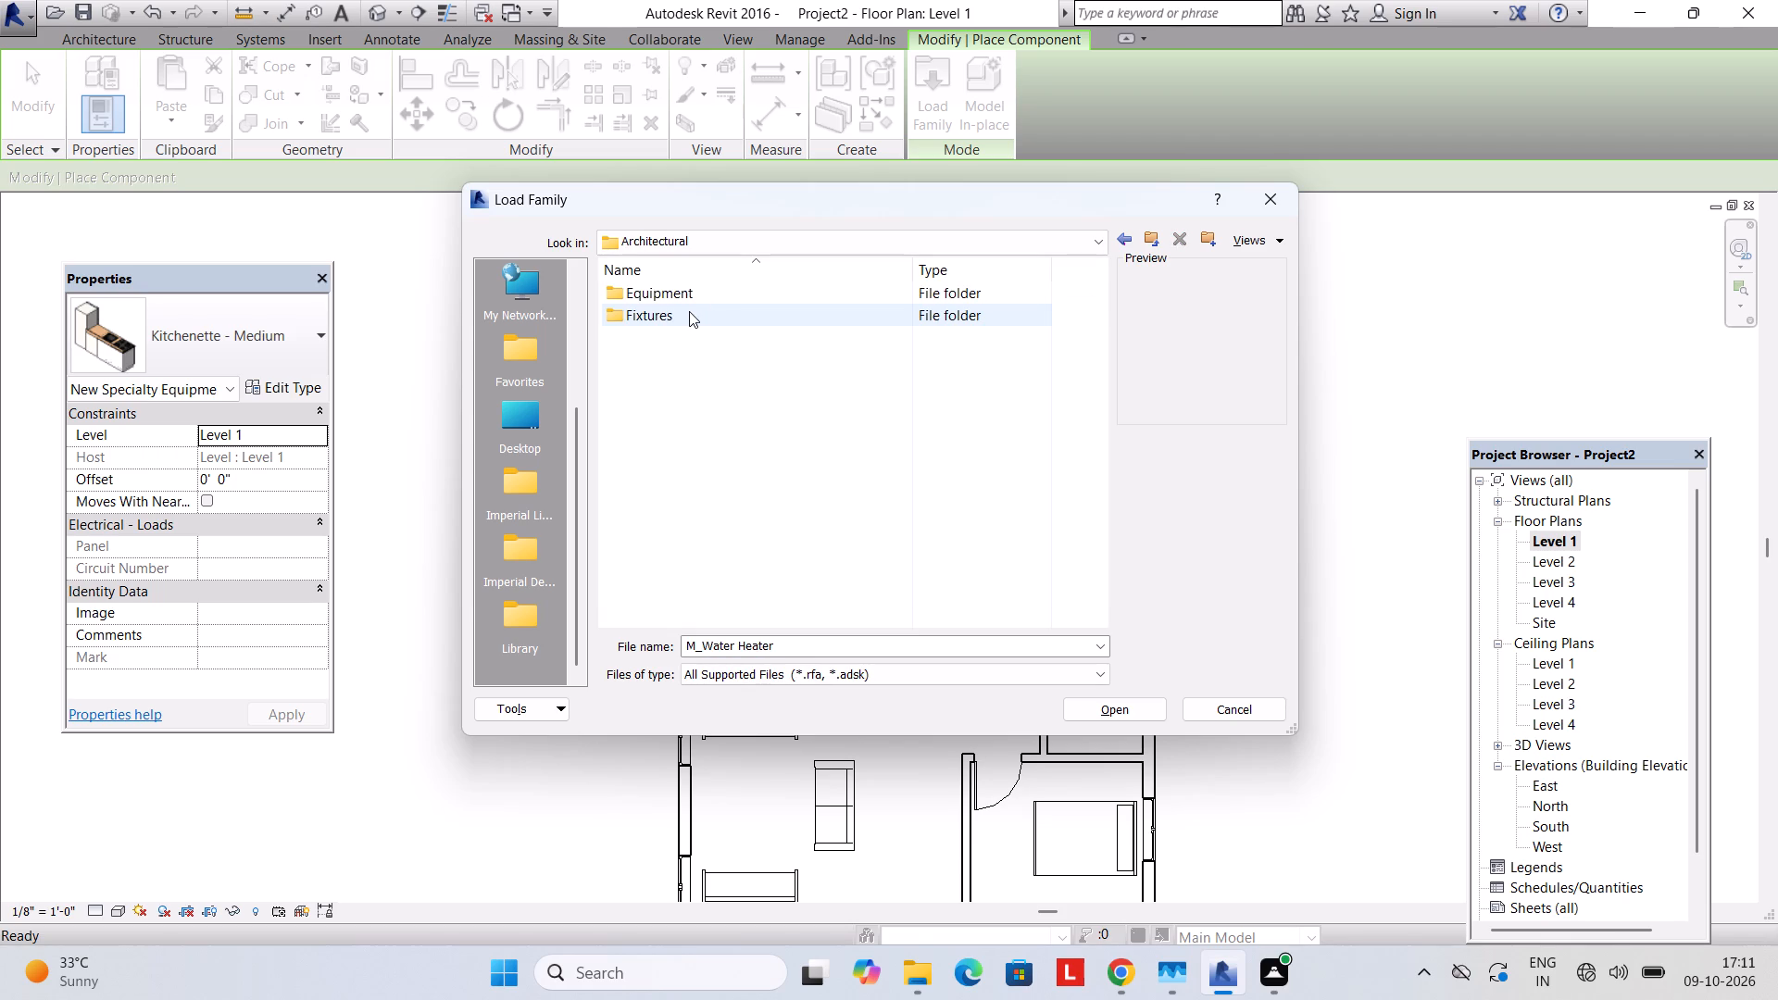
left_click(689, 311)
double_click(695, 293)
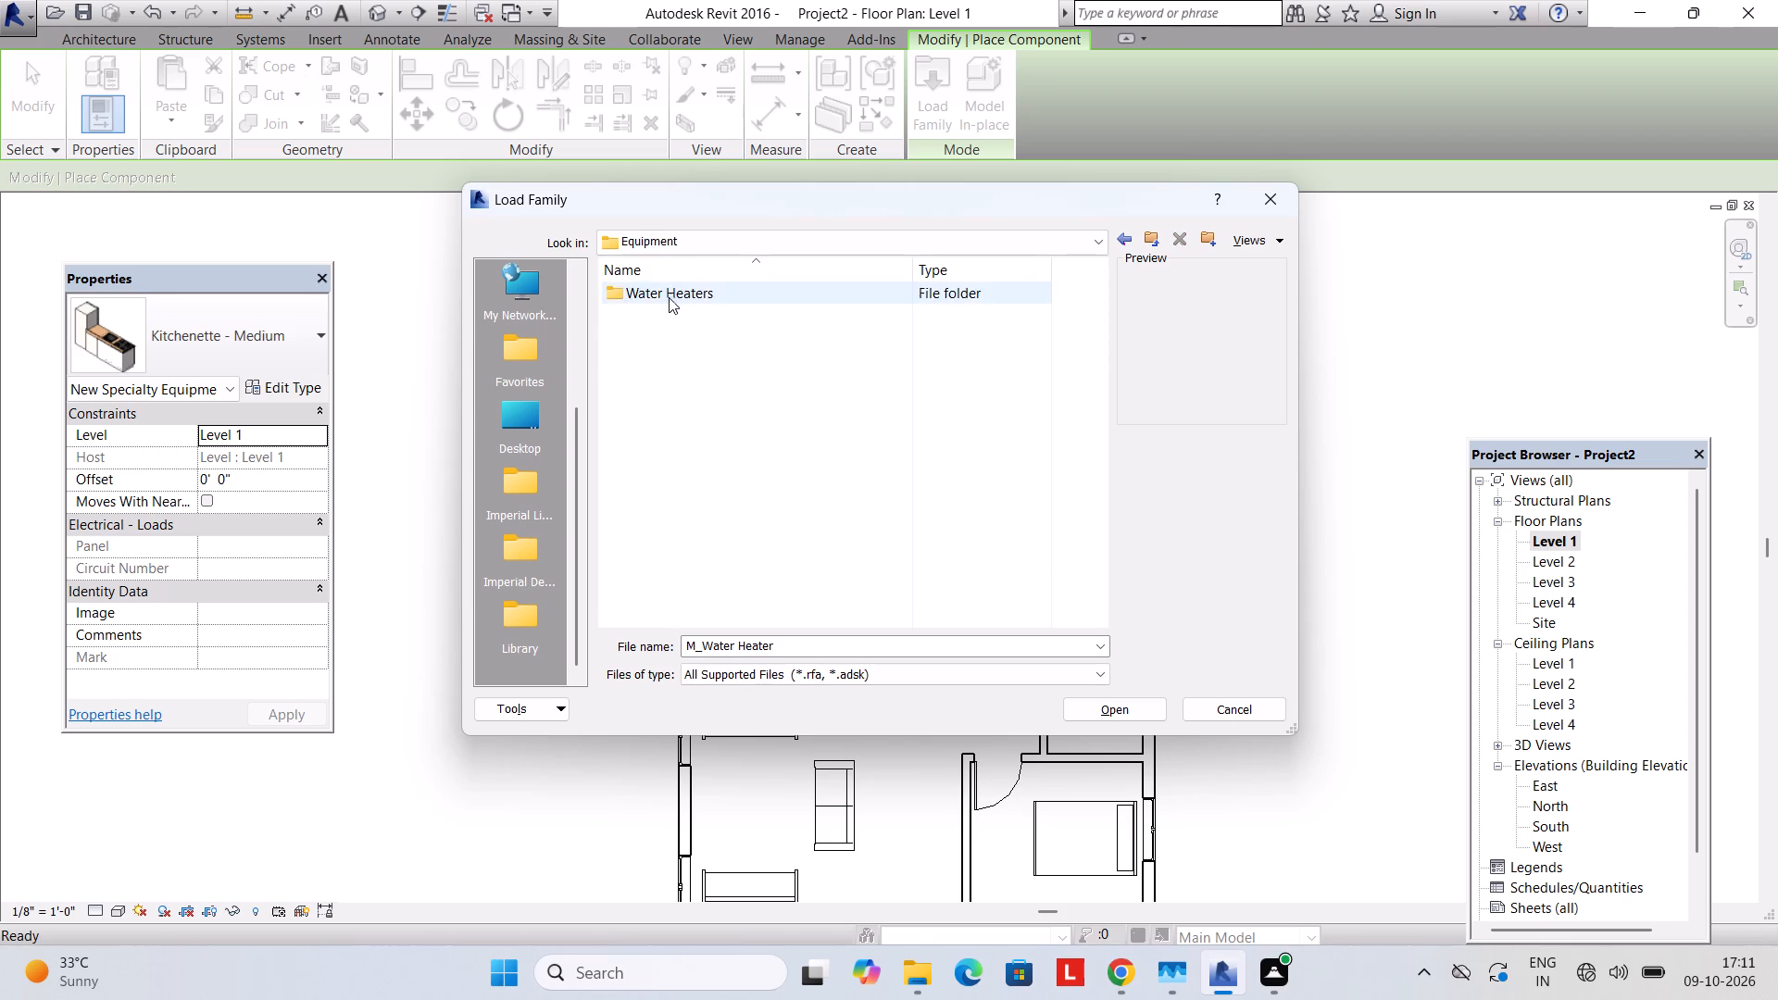
left_click(669, 297)
Look through the bathtub families in the US Imperial architectural plumbing fixtures library.
double_click(1118, 242)
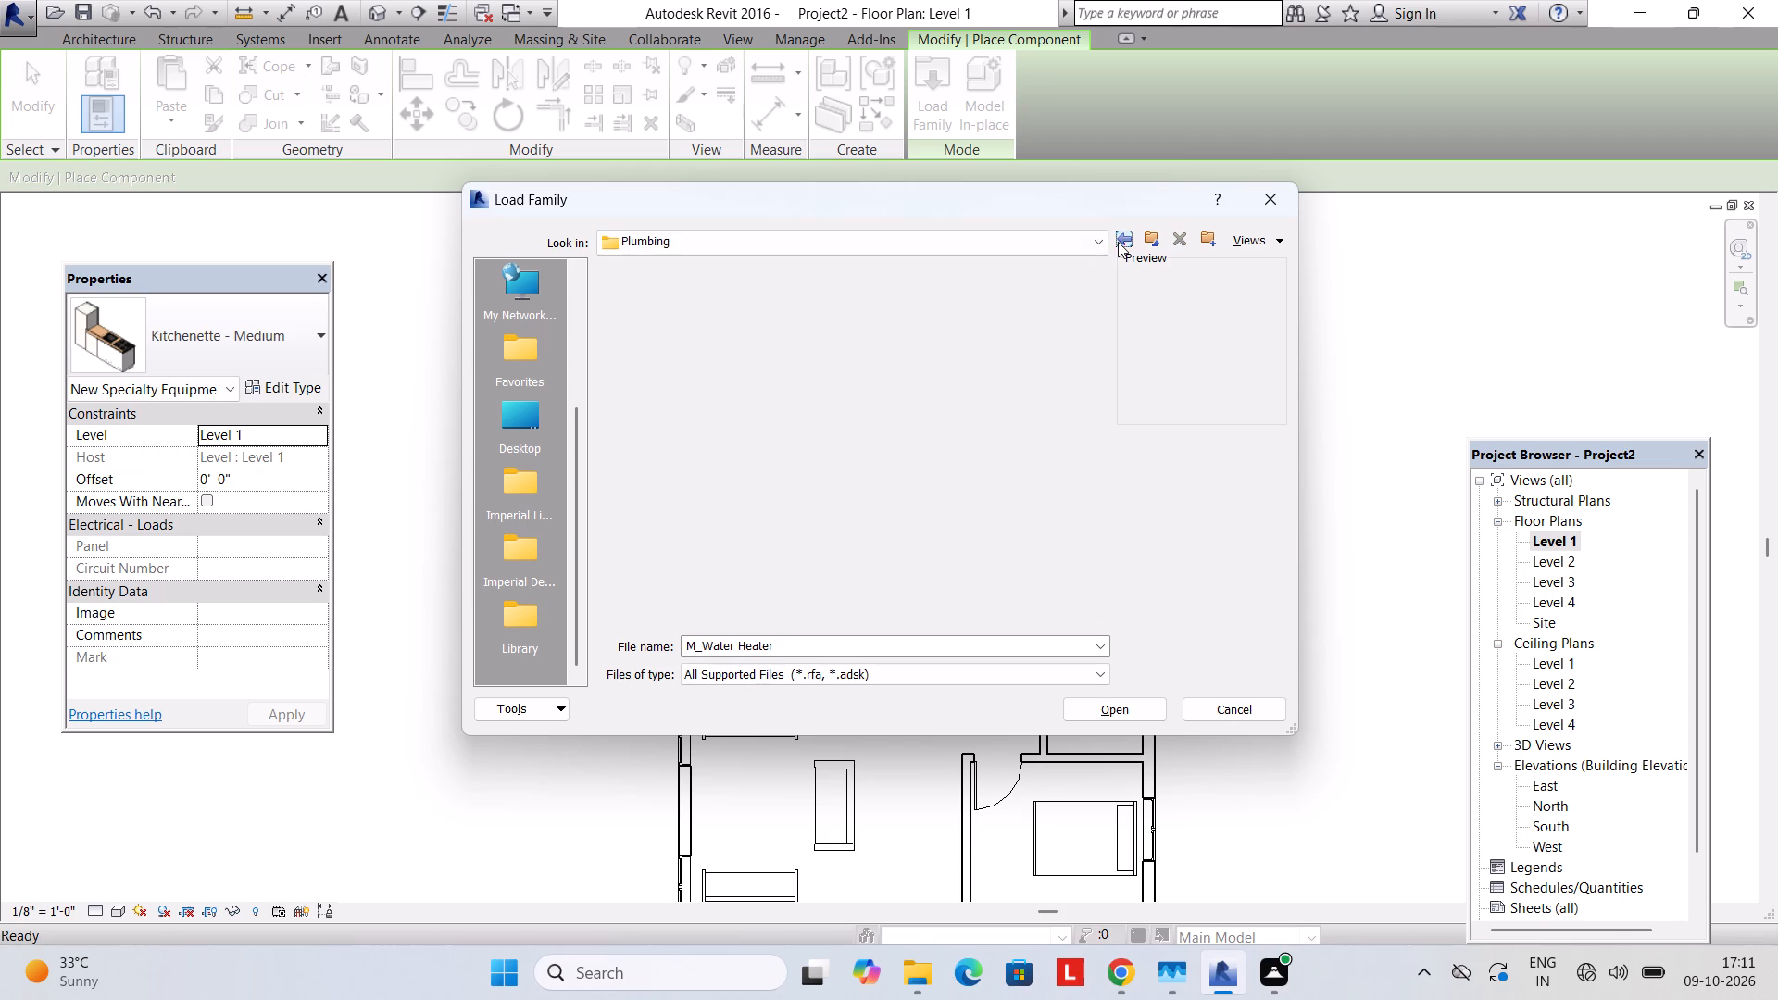
left_click(1118, 242)
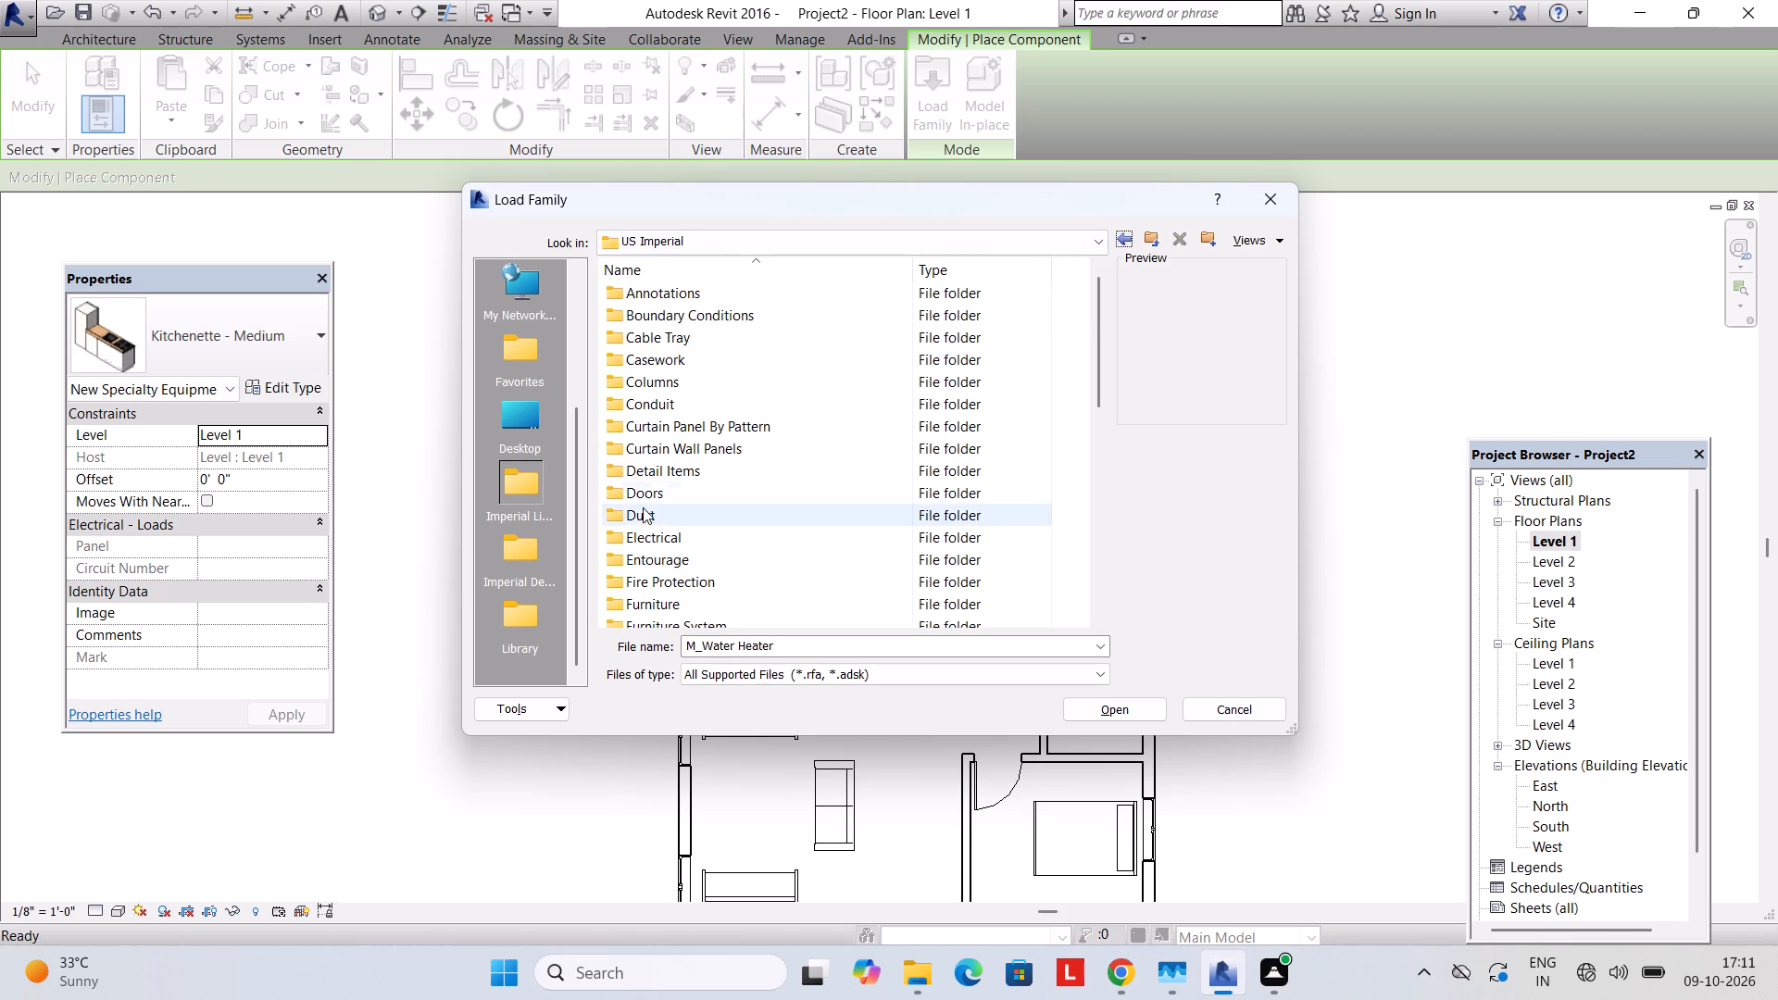
scroll(657, 496, "down", 2)
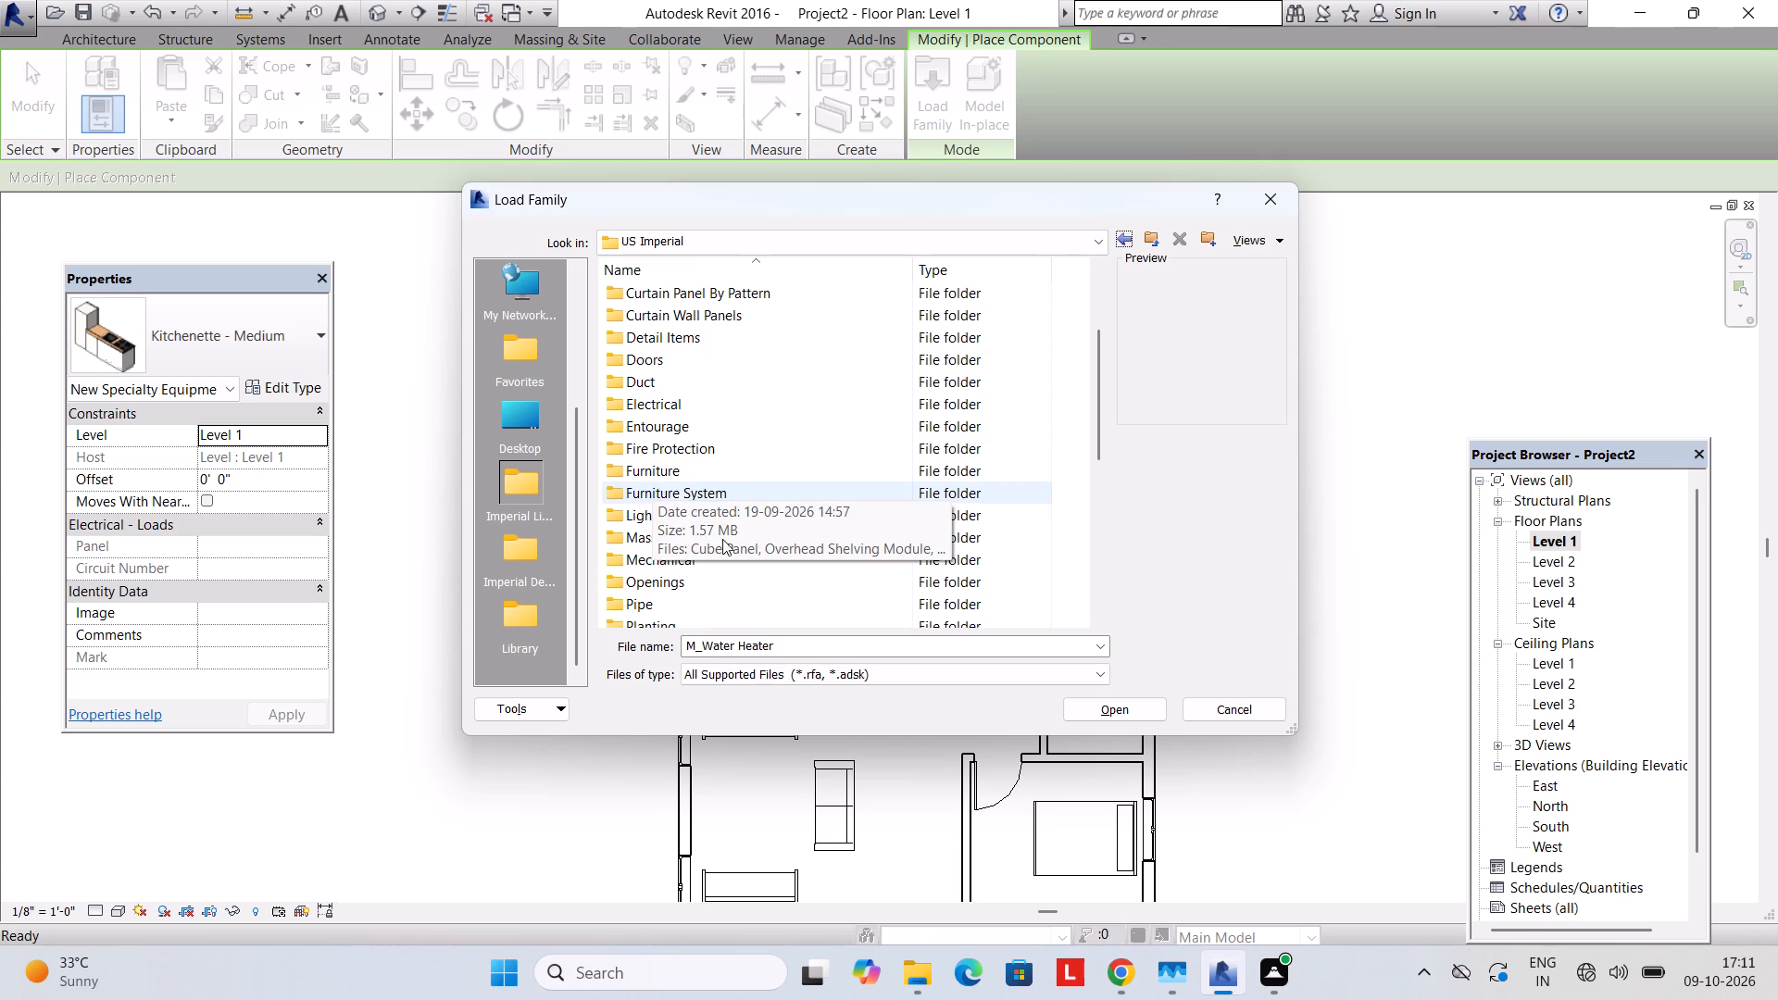
scroll(622, 513, "down", 1)
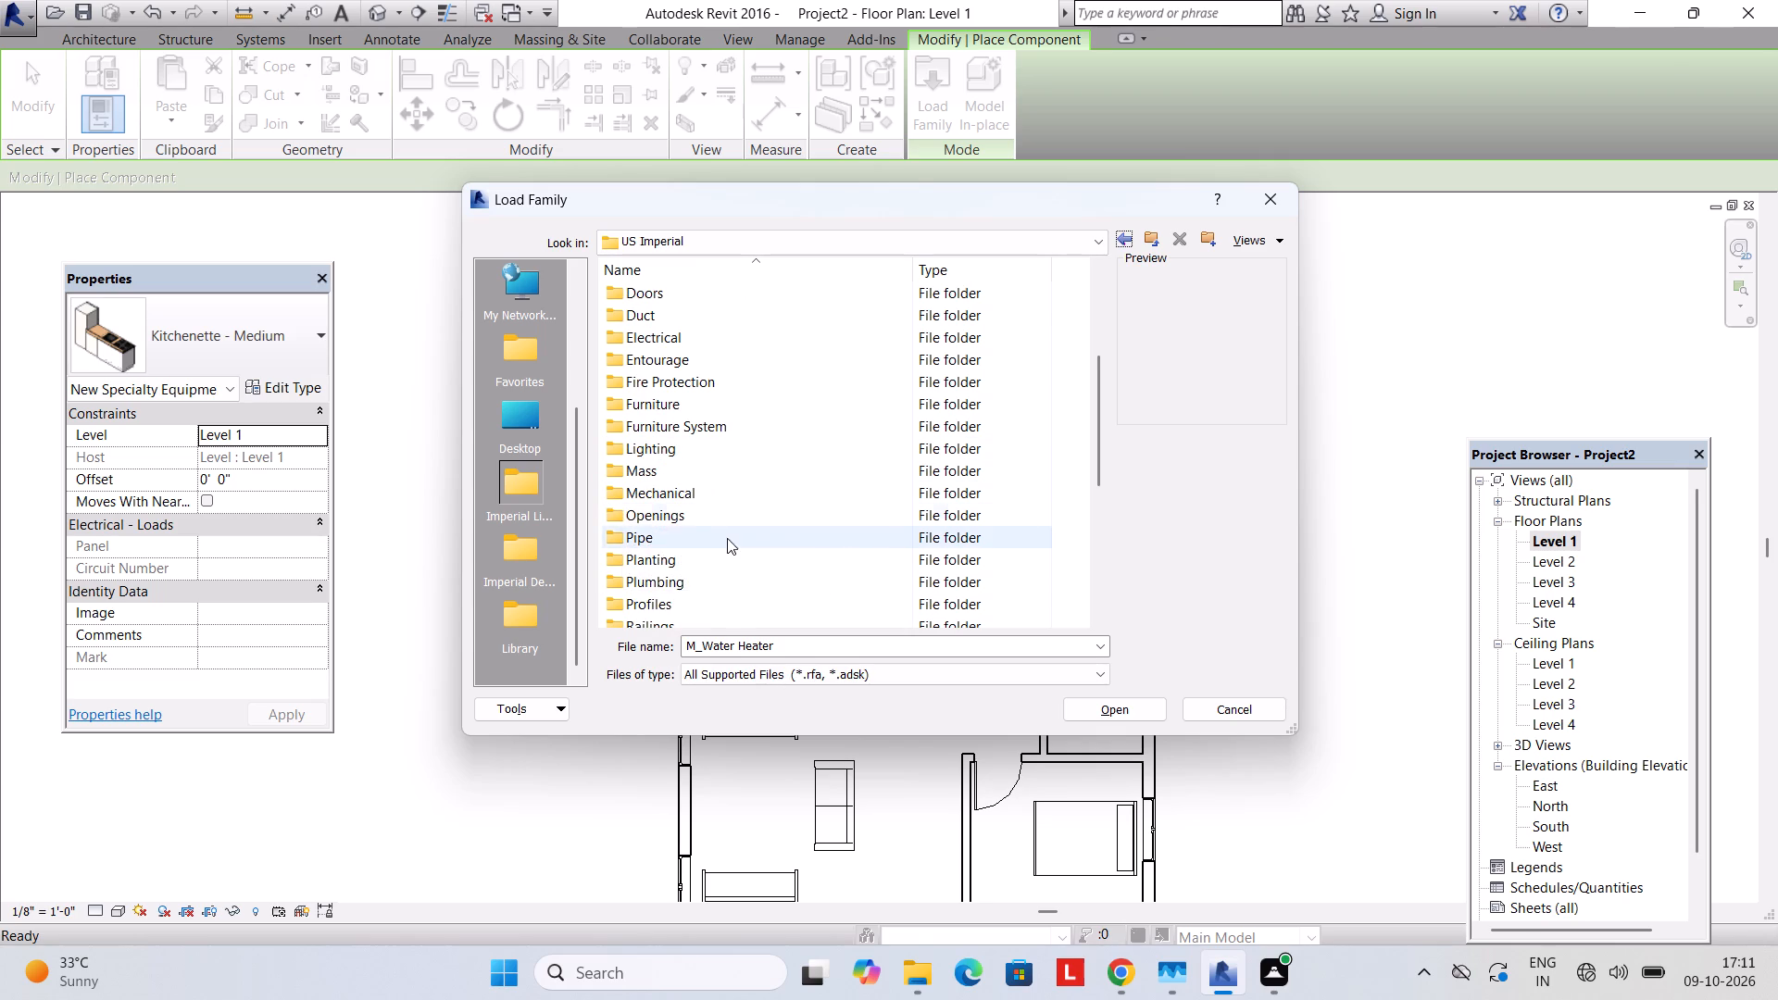
double_click(655, 583)
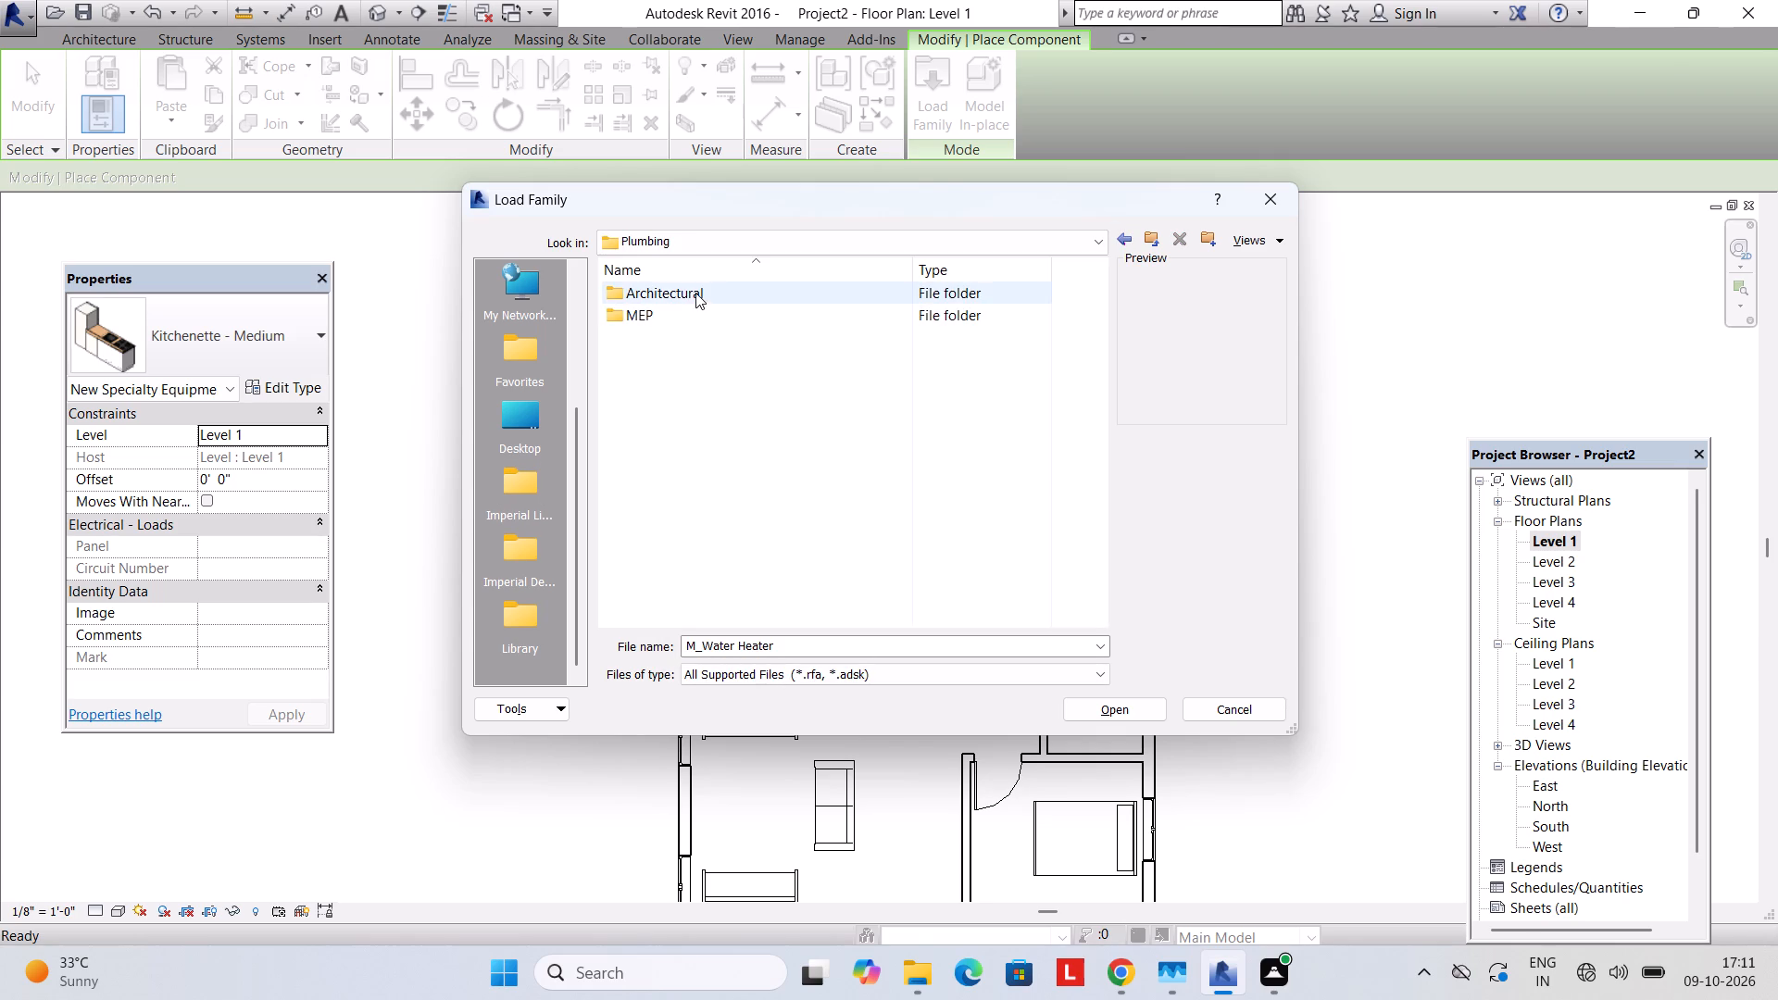
double_click(695, 293)
double_click(669, 316)
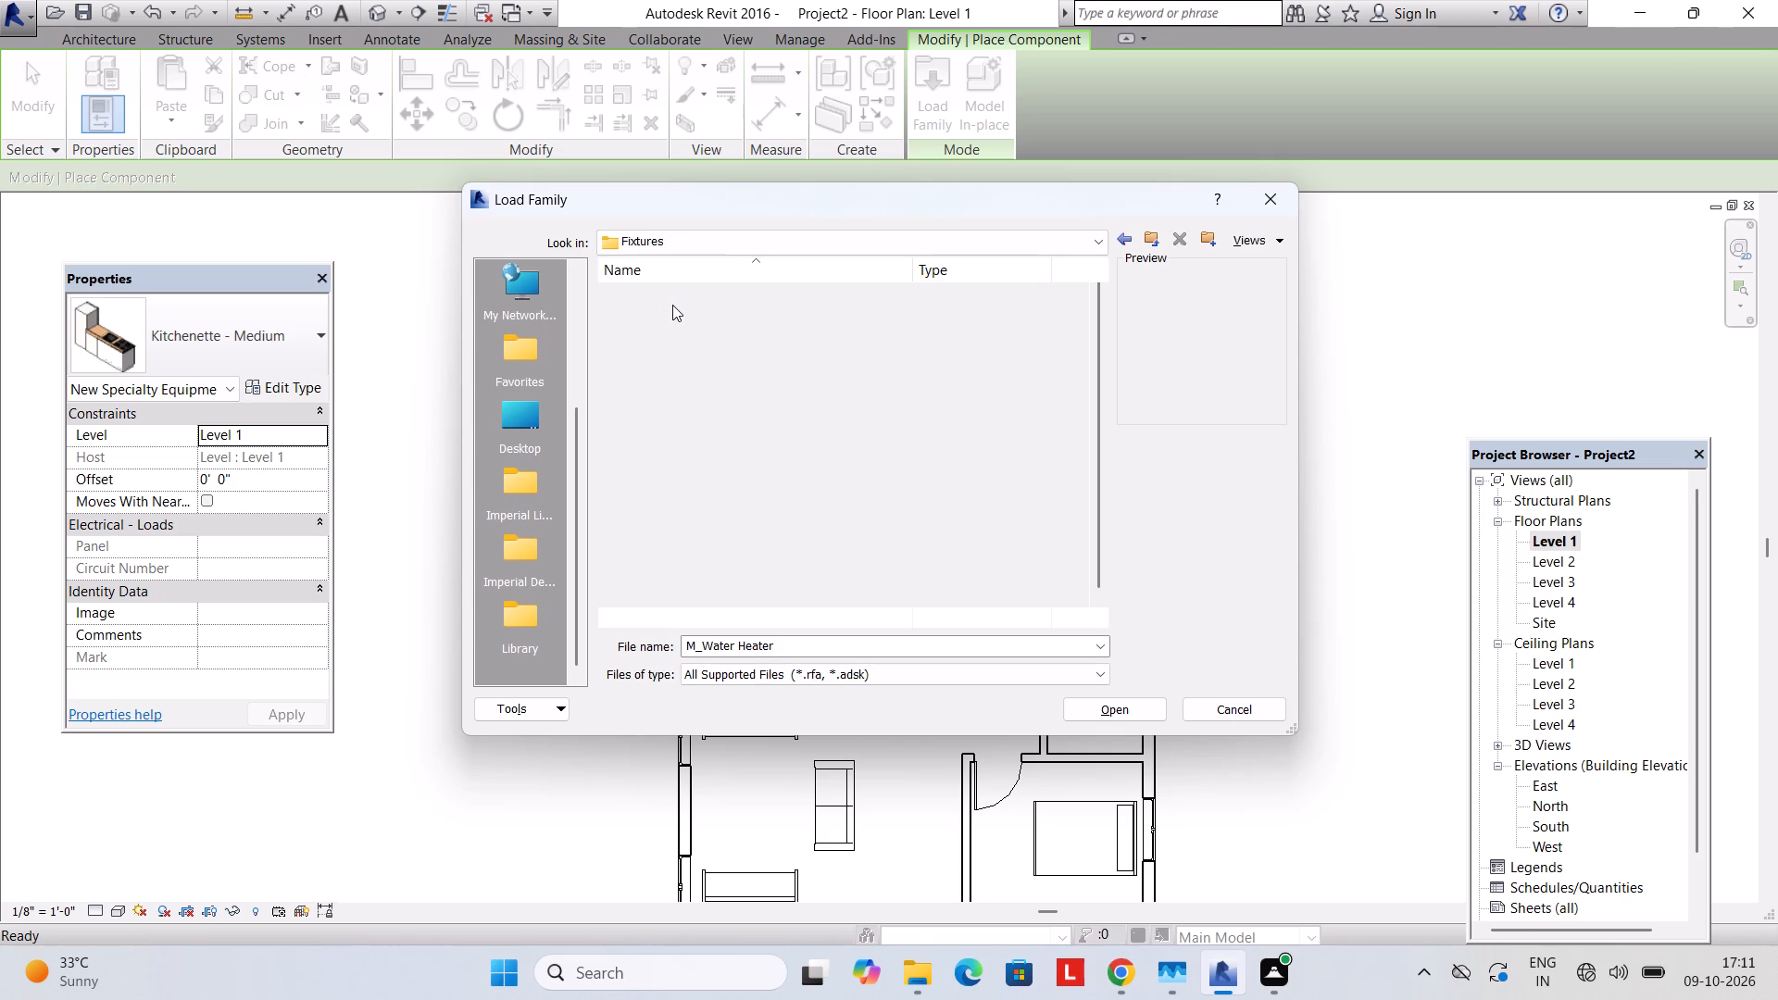
double_click(662, 299)
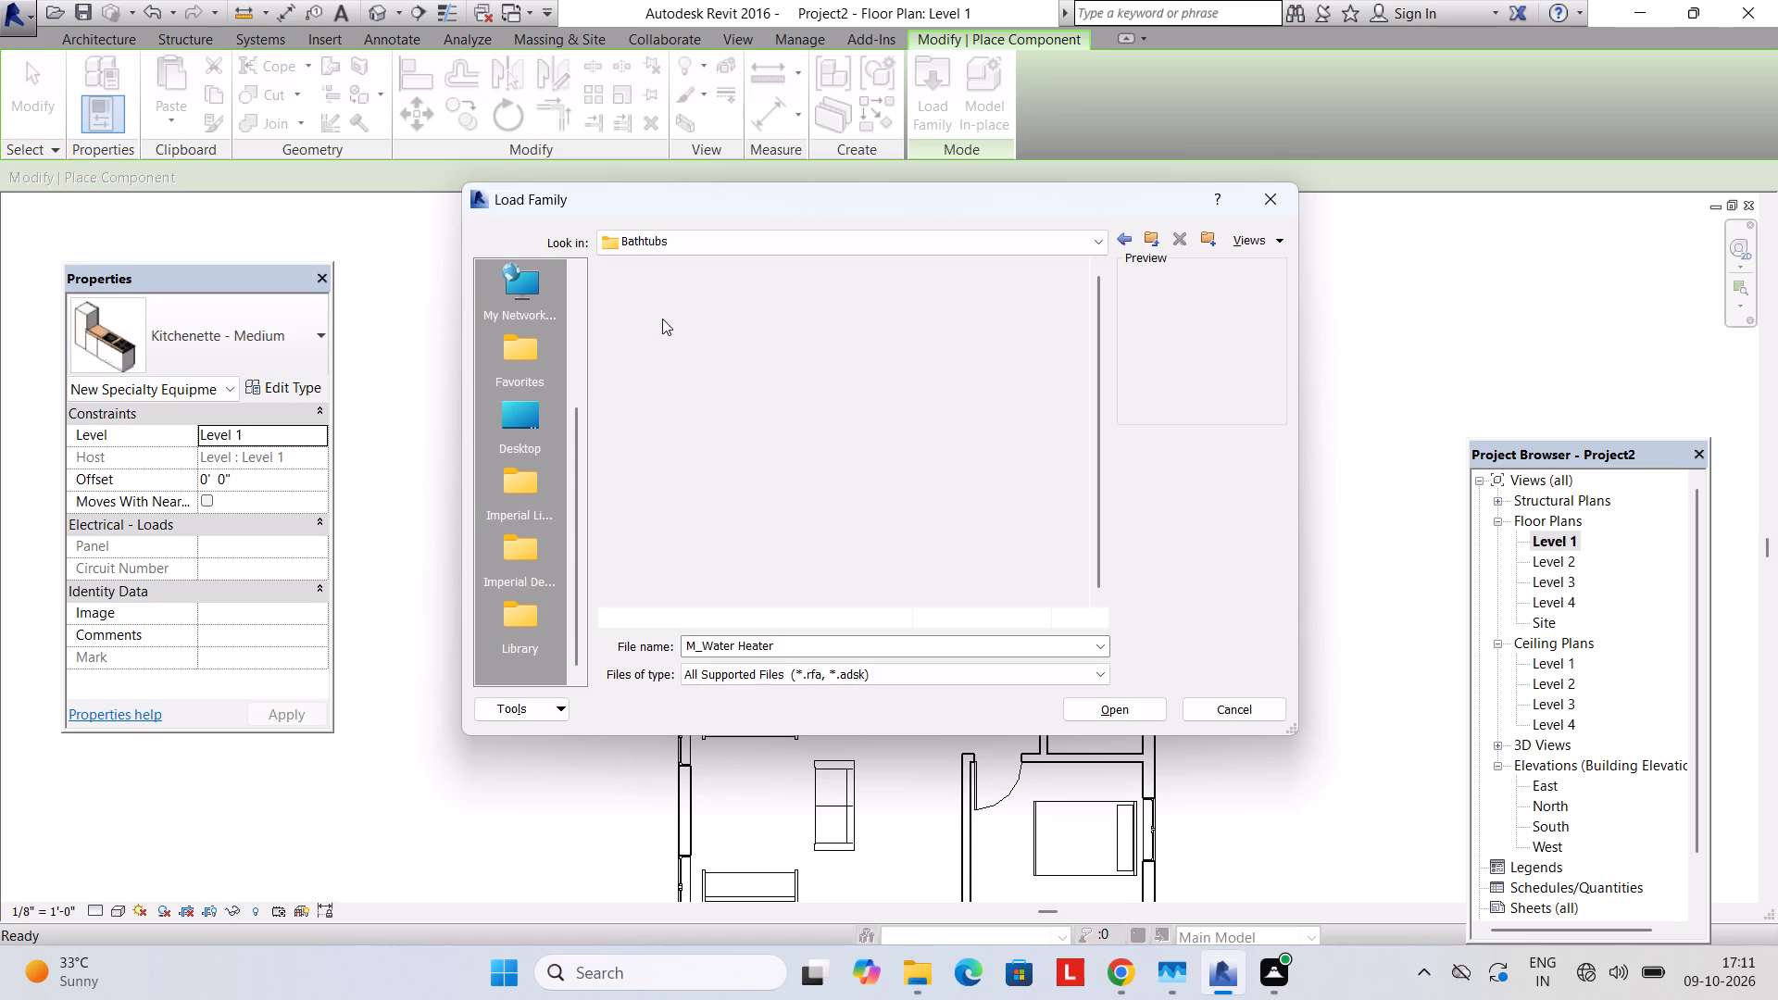
left_click(670, 306)
left_click(671, 294)
left_click(676, 333)
left_click(677, 365)
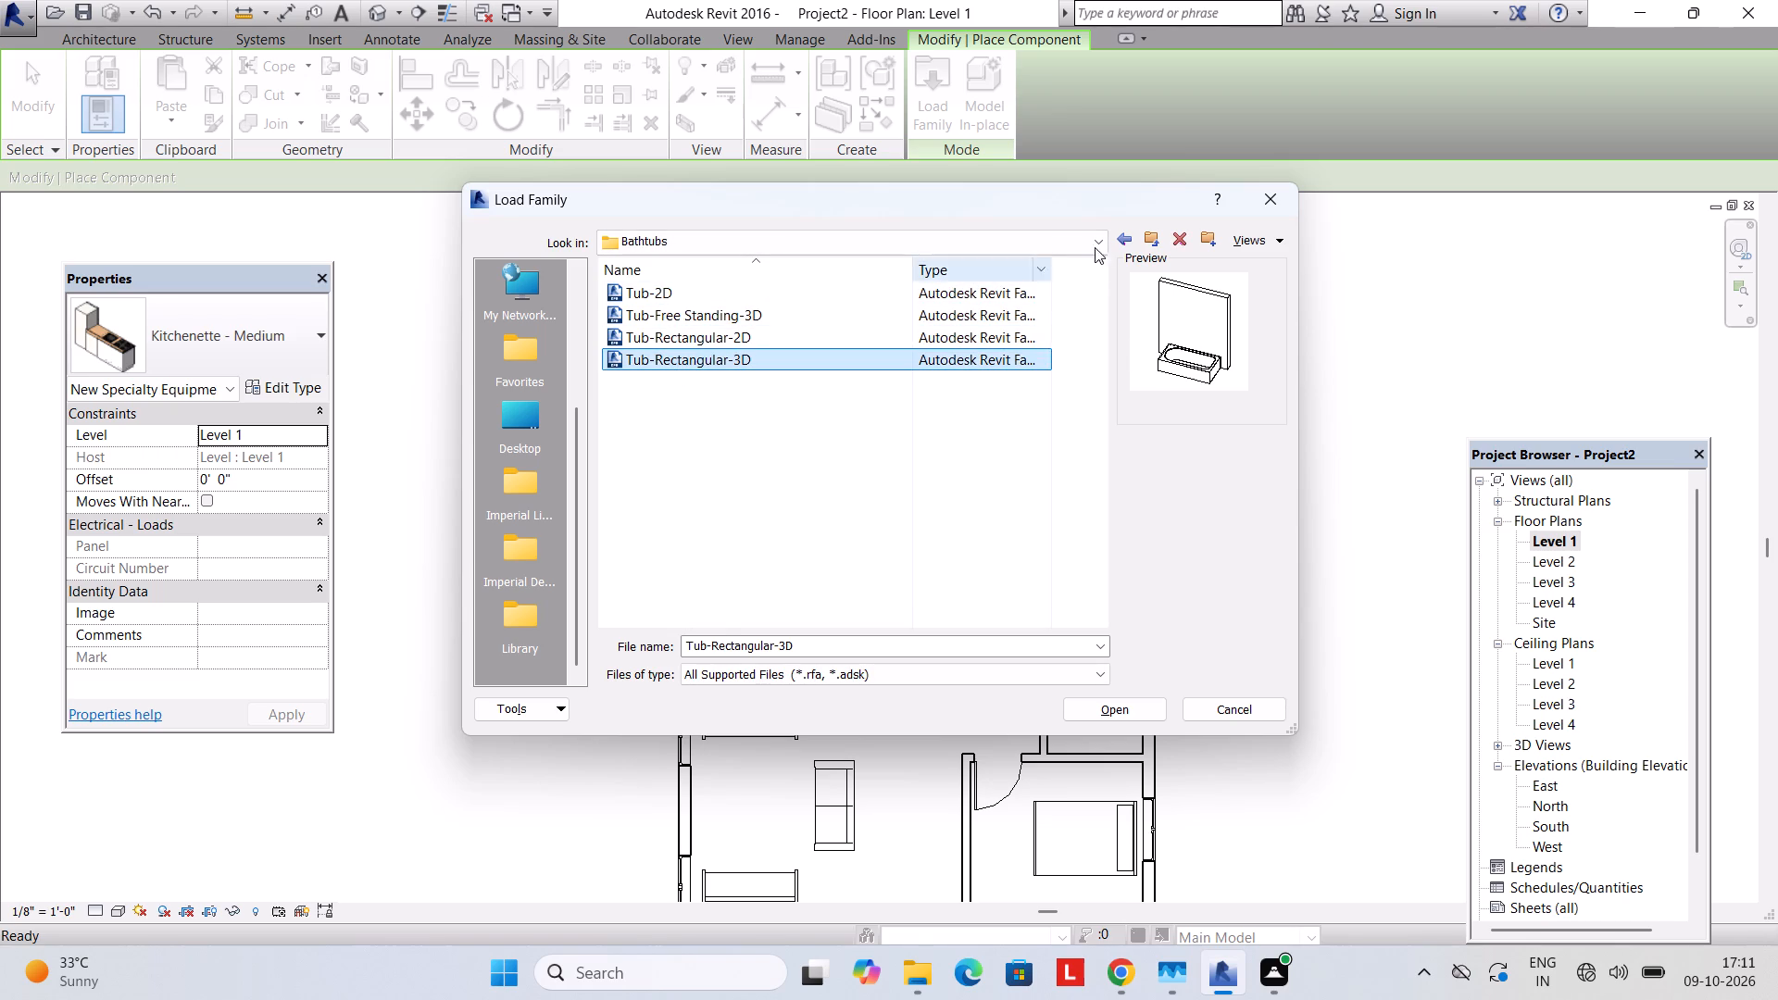
Load the Toilet-Commercial-Wall-2D family from the Water Closets fixtures in the US Imperial library.
left_click(1124, 241)
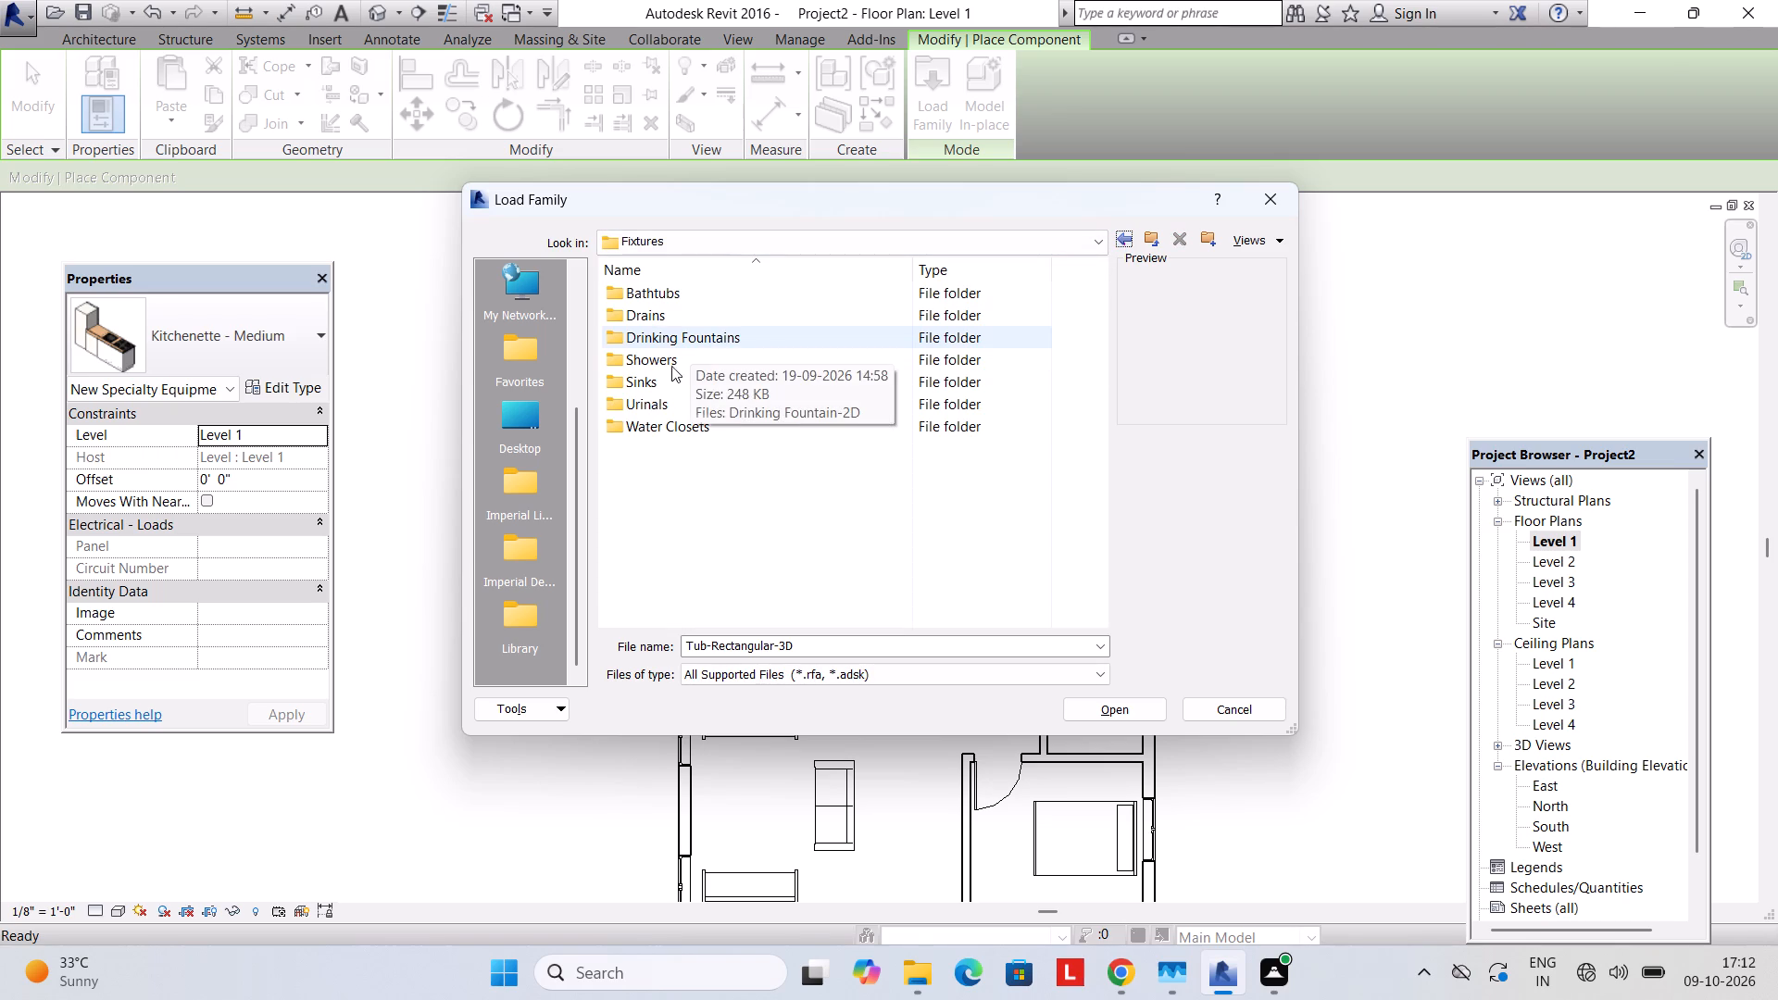
double_click(639, 424)
left_click(699, 322)
left_click(706, 298)
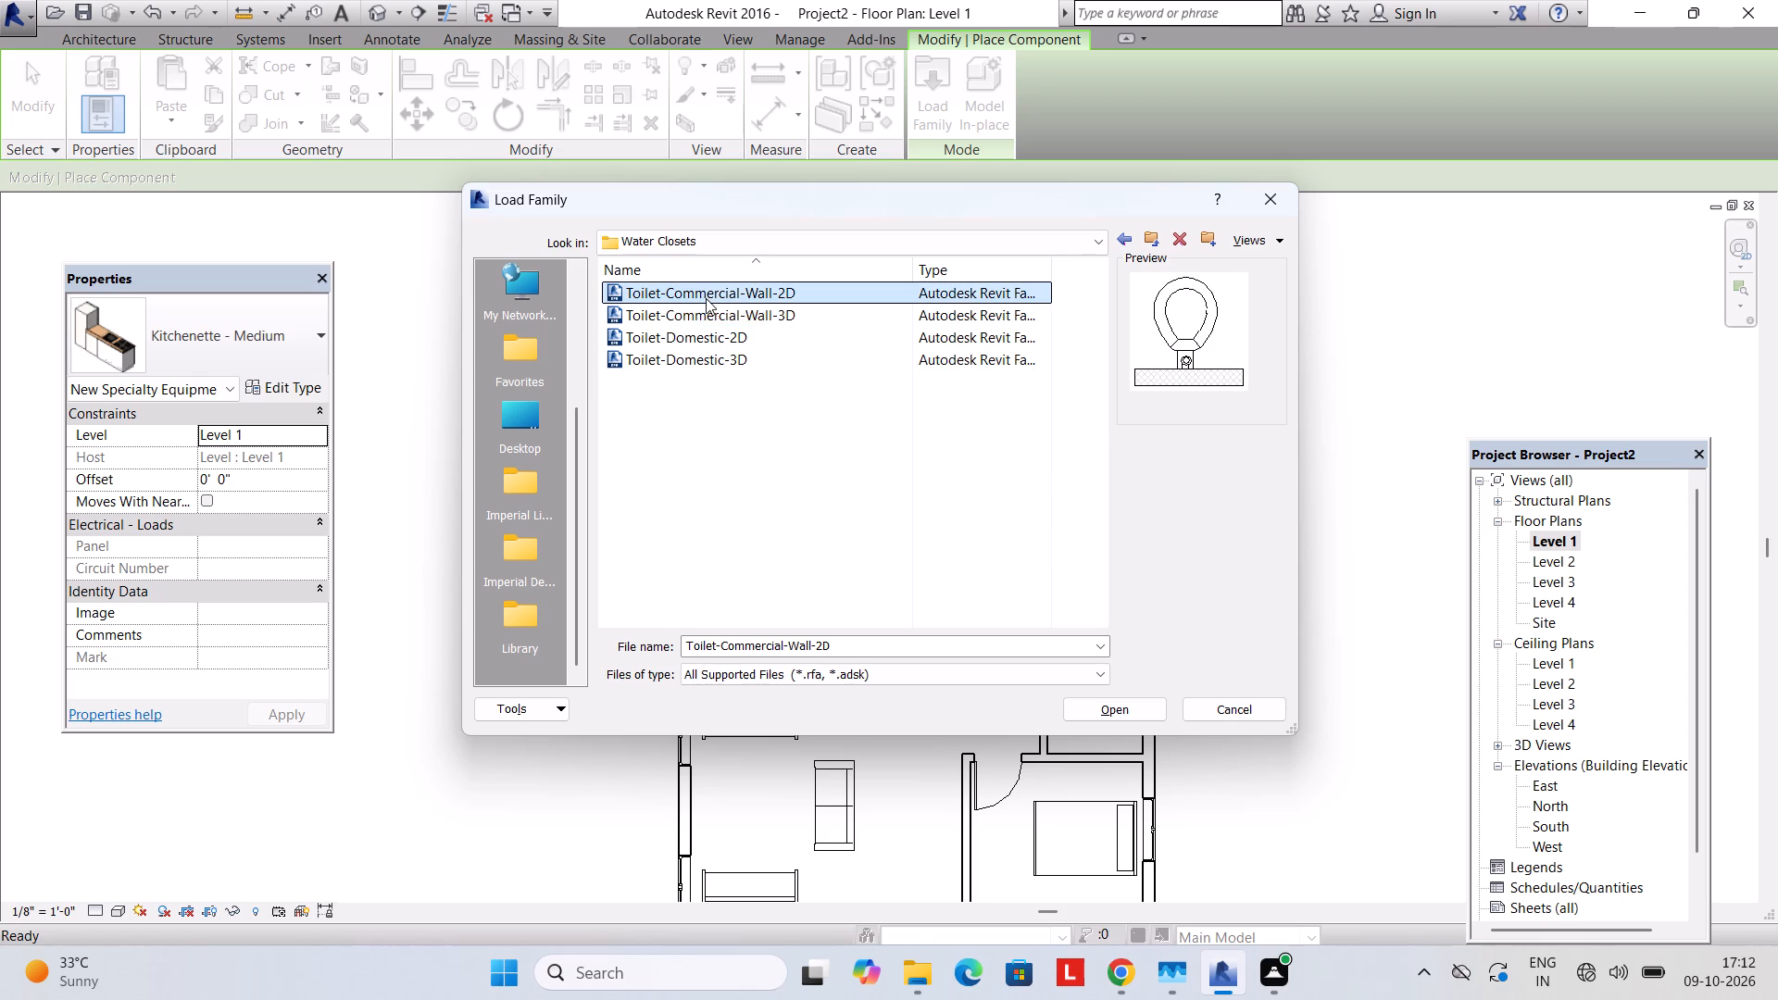
left_click(717, 369)
left_click(721, 346)
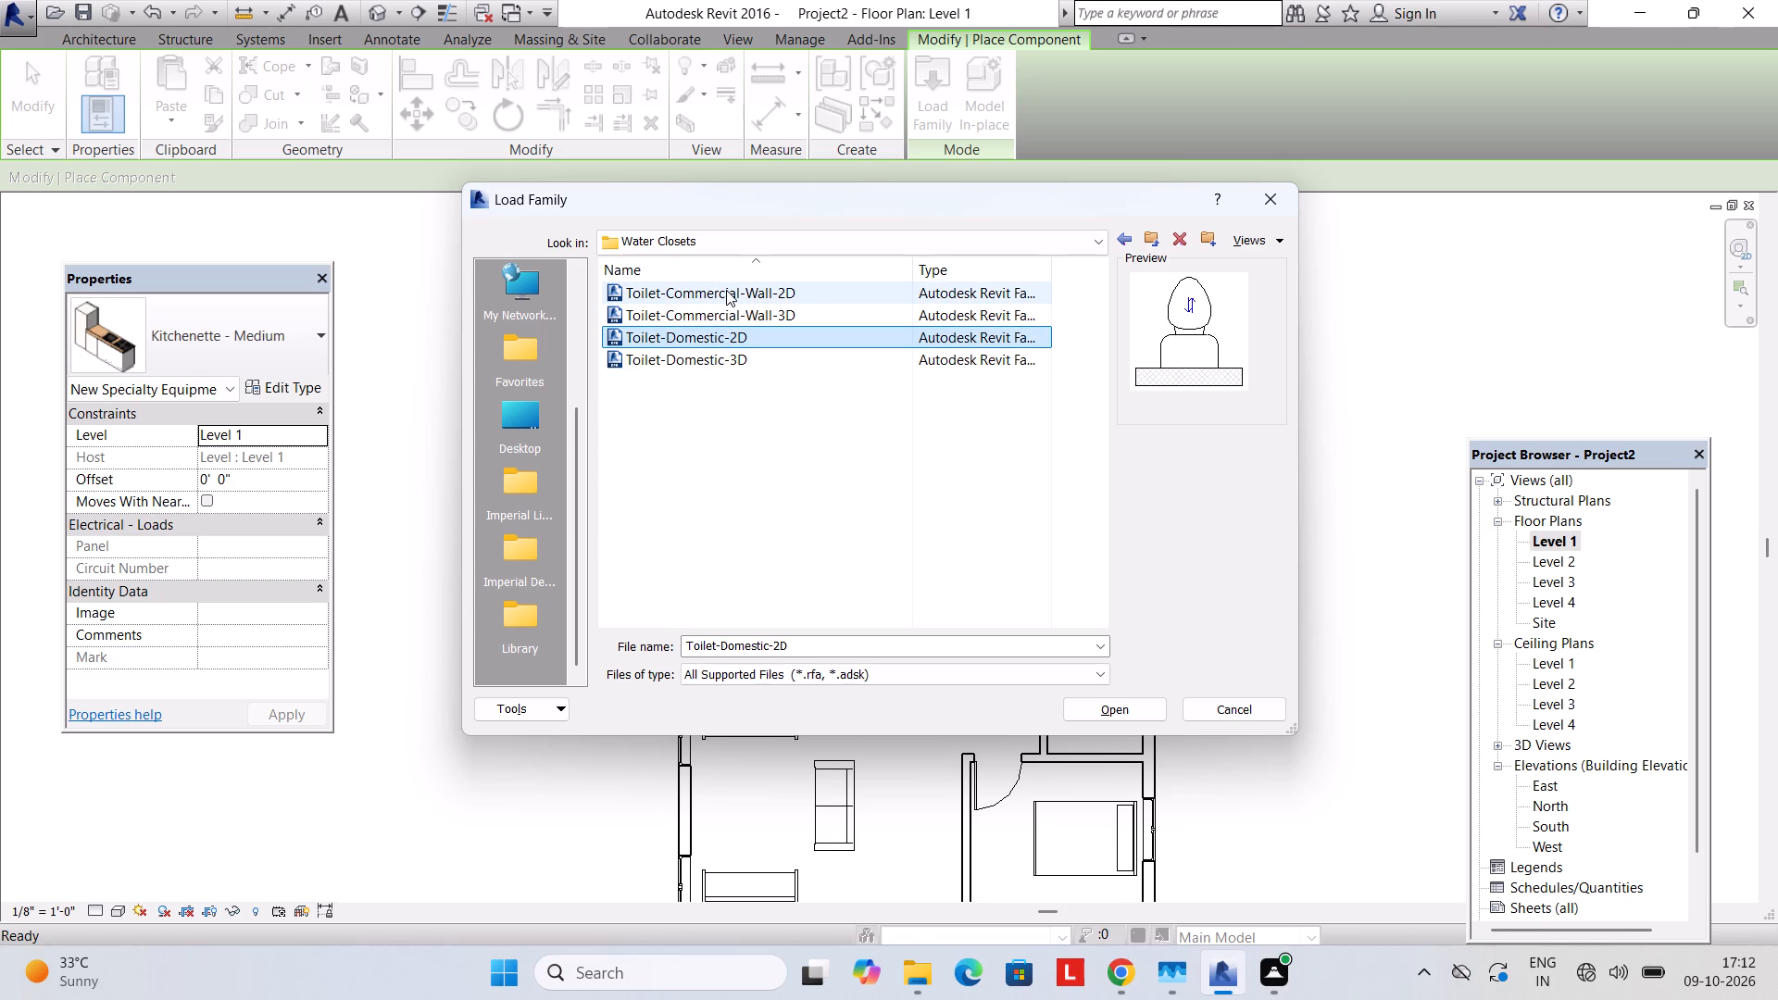
left_click(726, 289)
left_click(1114, 708)
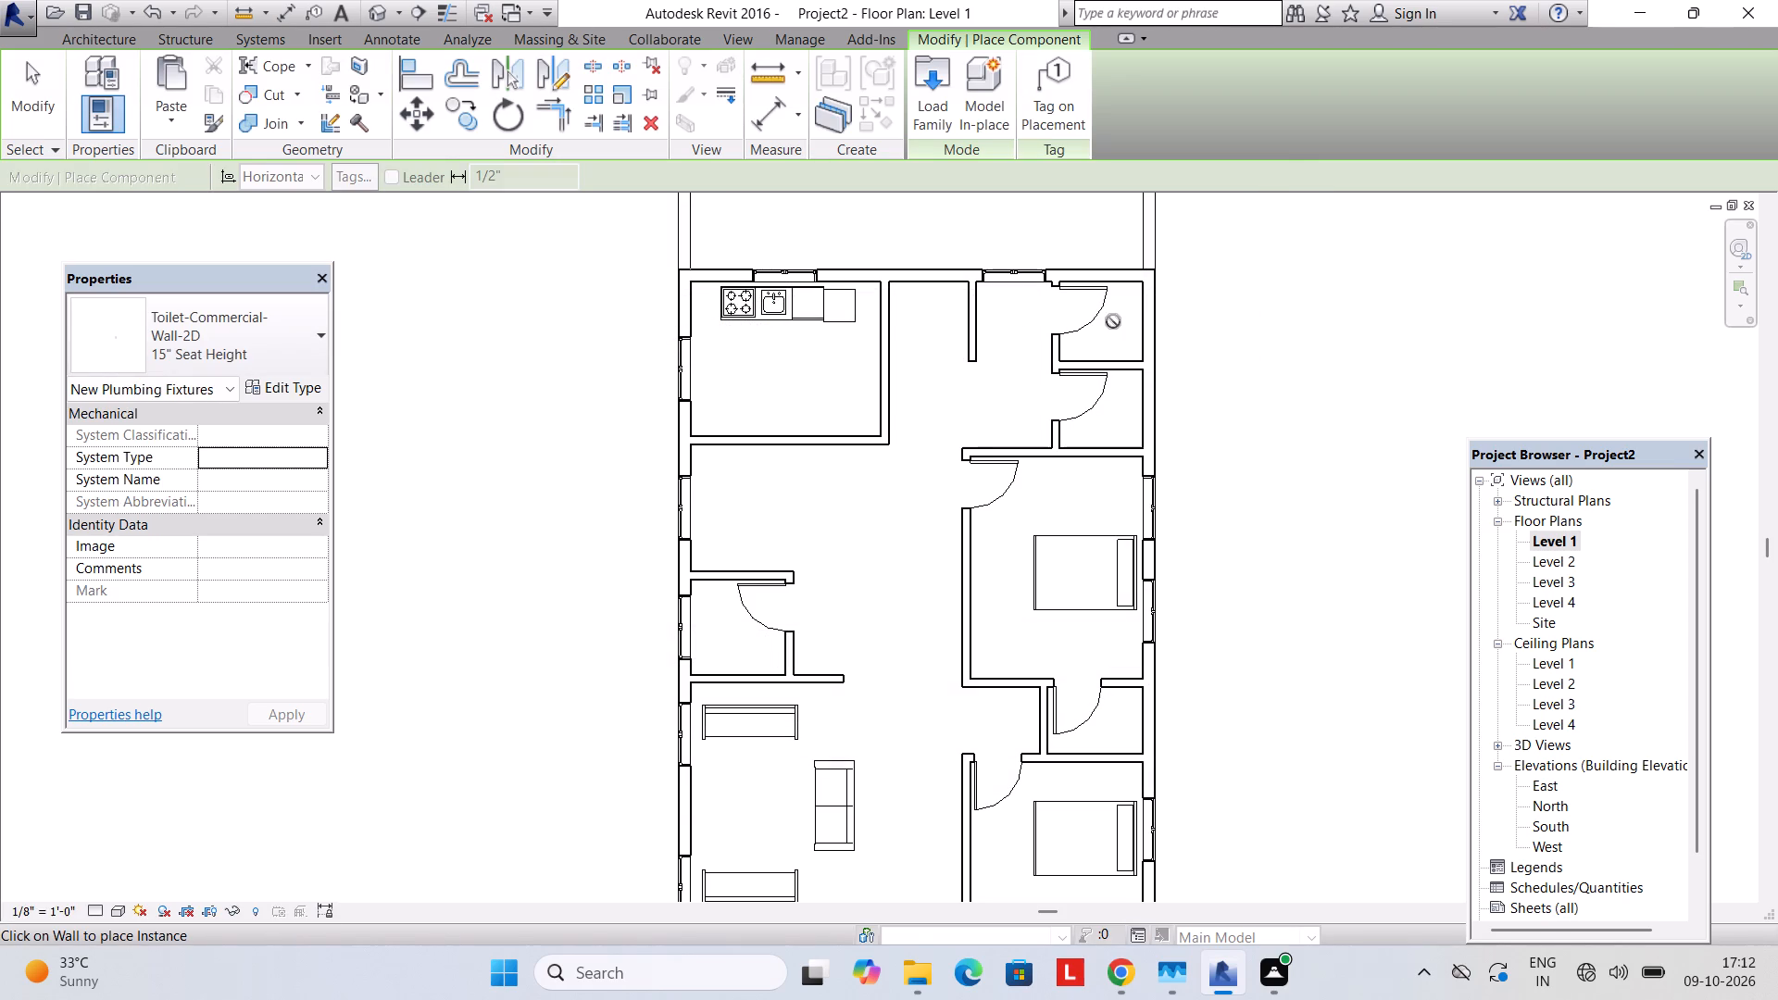
Place a 15" Seat Height toilet on the exterior wall of each of the three bathrooms along the bedroom side, and finish placing.
scroll(1130, 331, "up", 5)
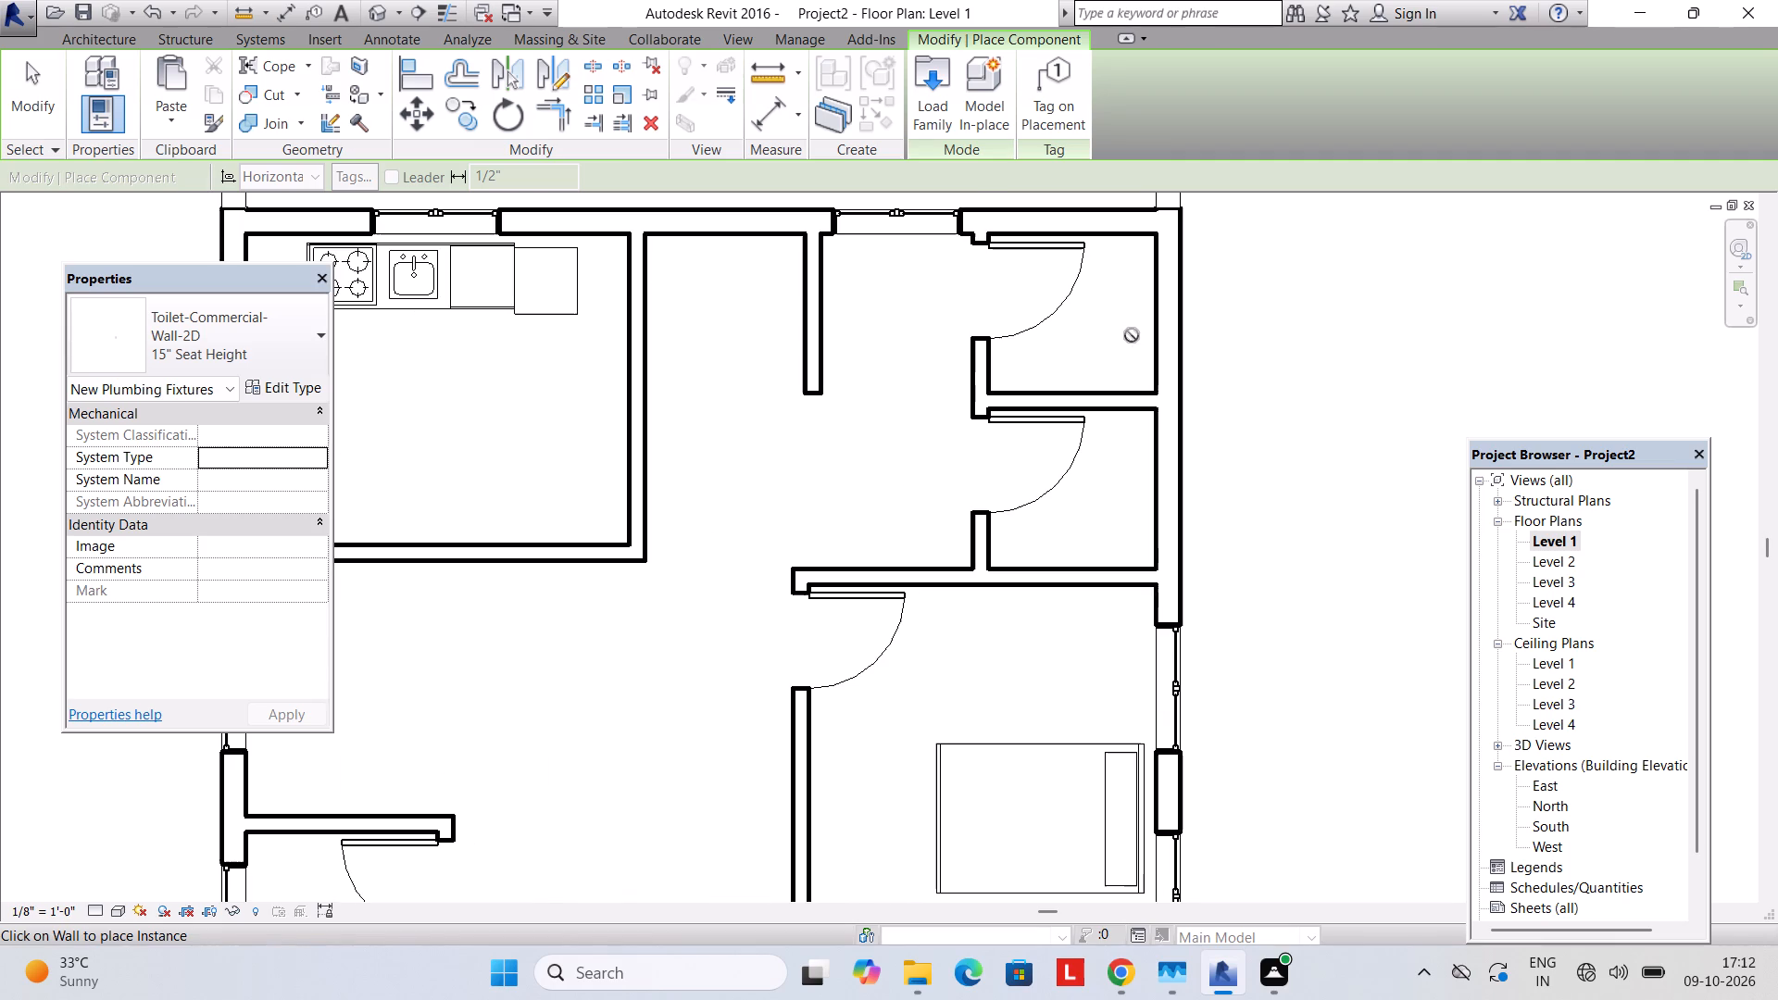
left_click(1150, 326)
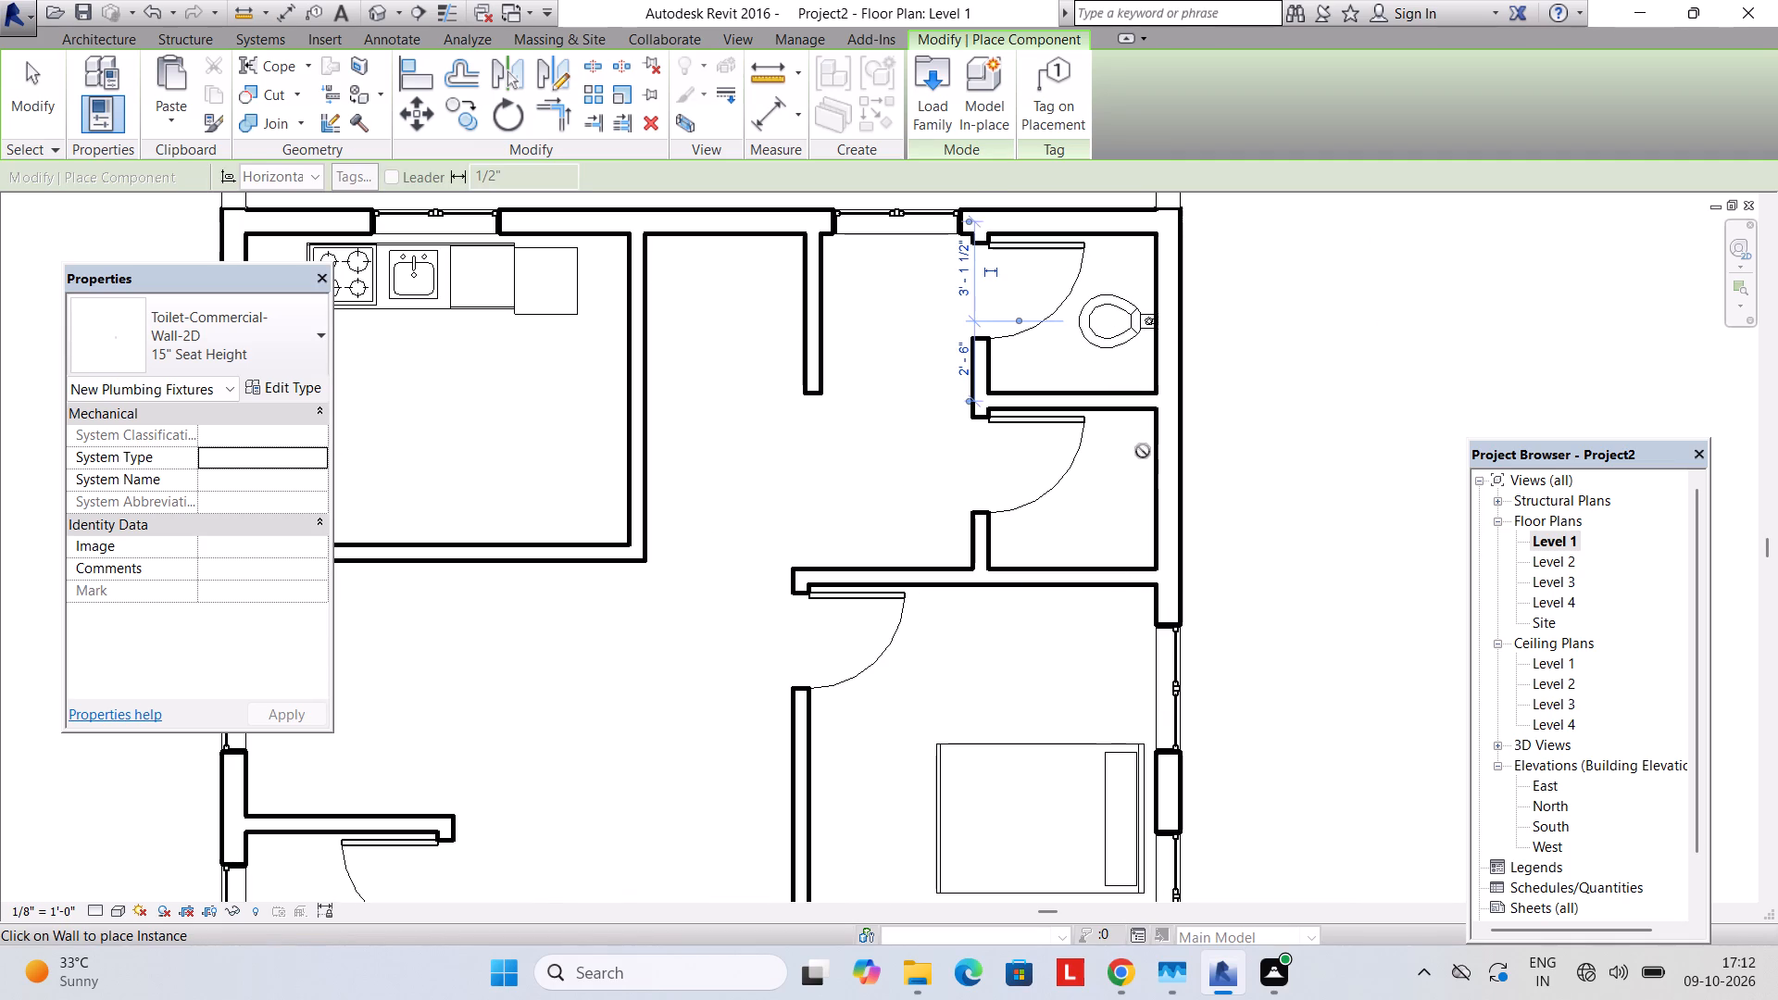
left_click(1158, 494)
middle_click_drag(1099, 576, 963, 270)
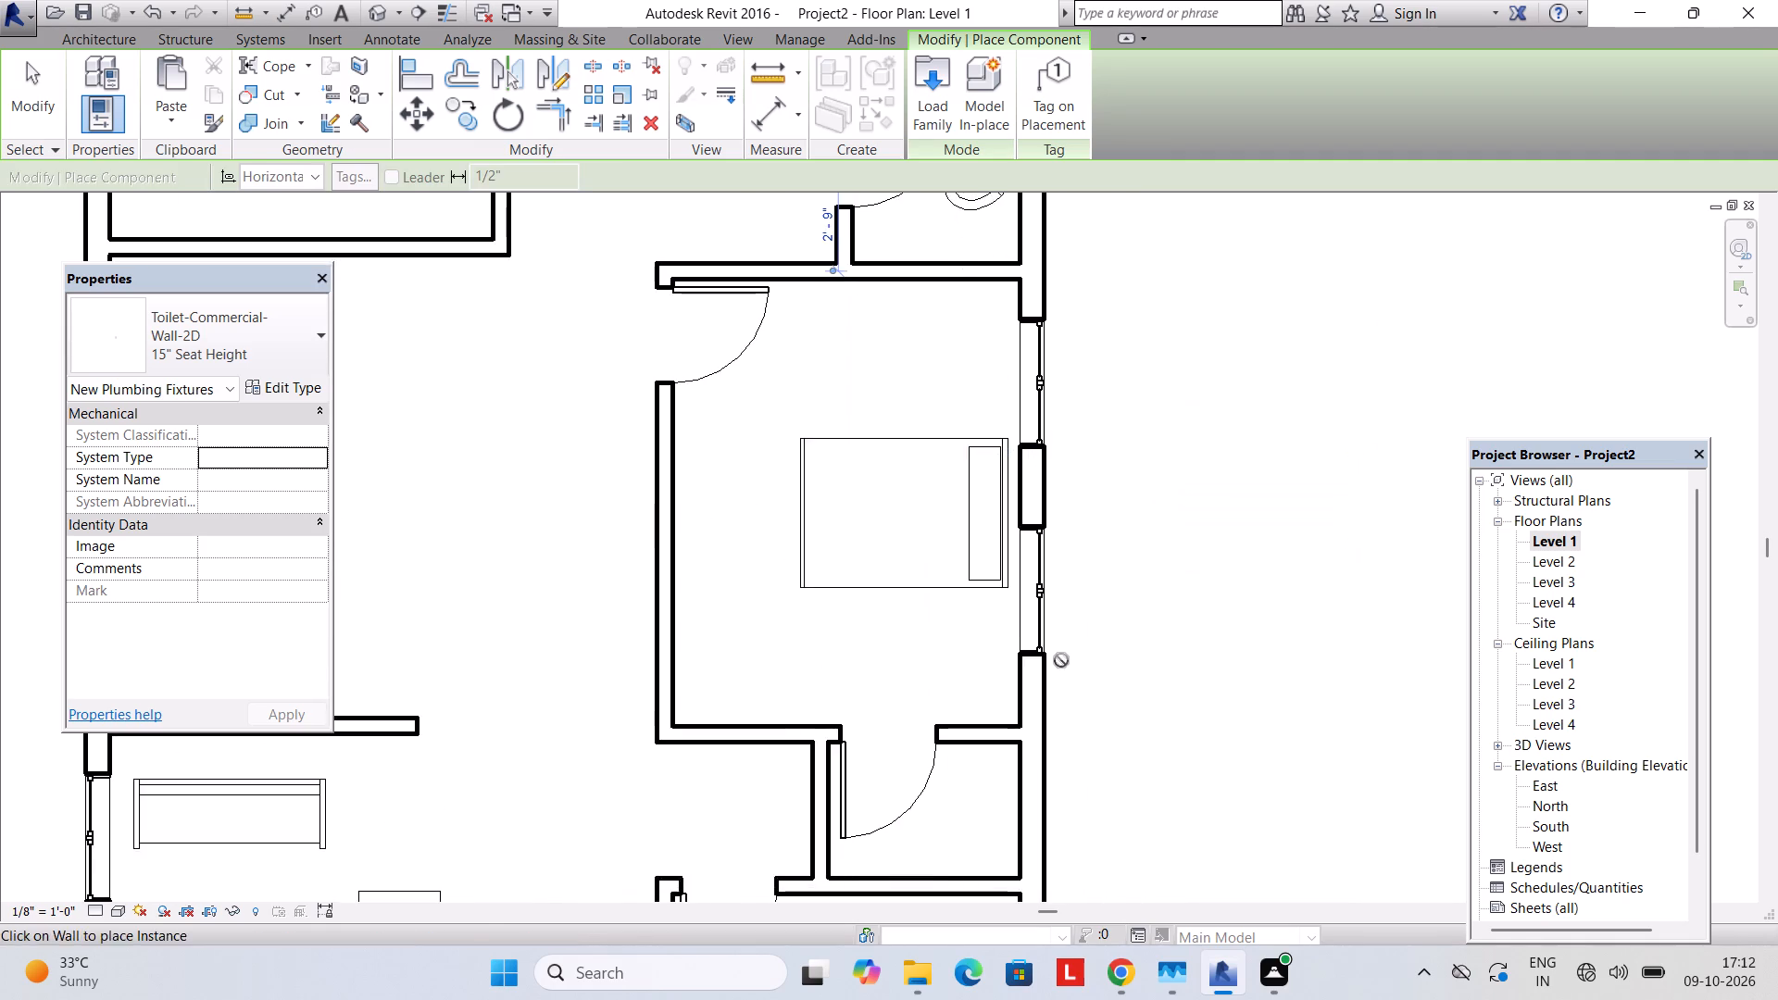
middle_click_drag(1059, 661, 1050, 435)
left_click(1018, 589)
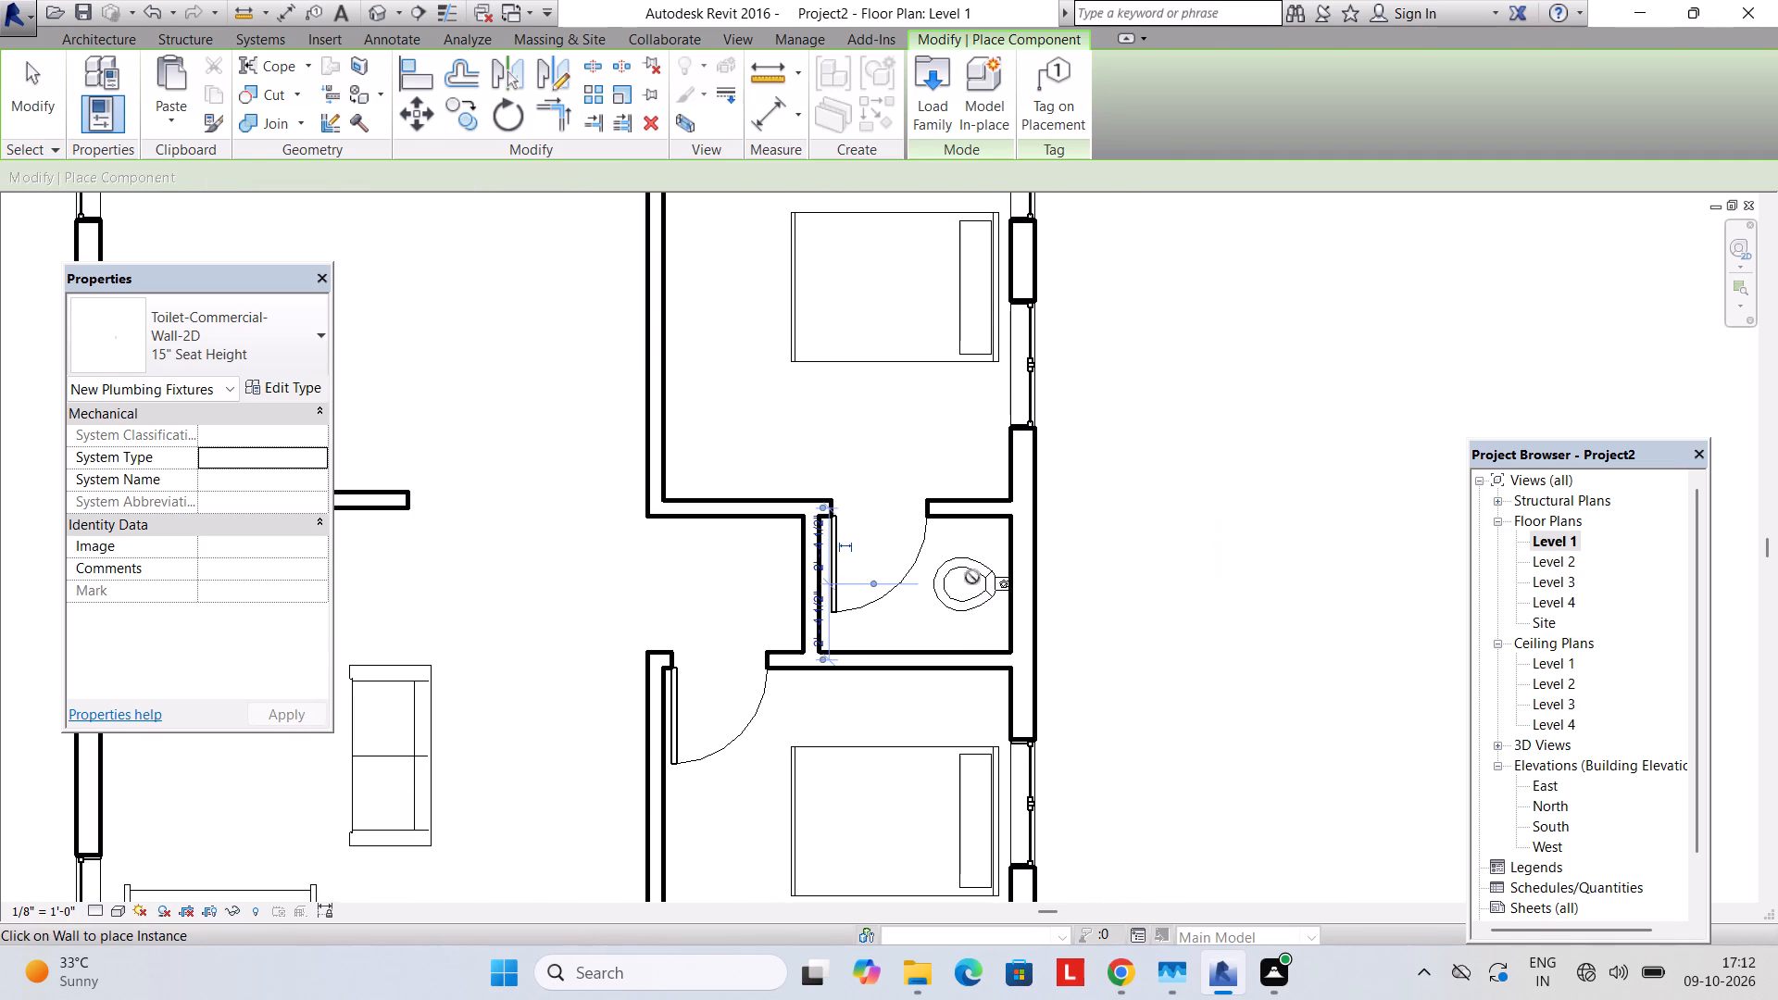
scroll(972, 577, "down", 6)
middle_click_drag(958, 464, 951, 691)
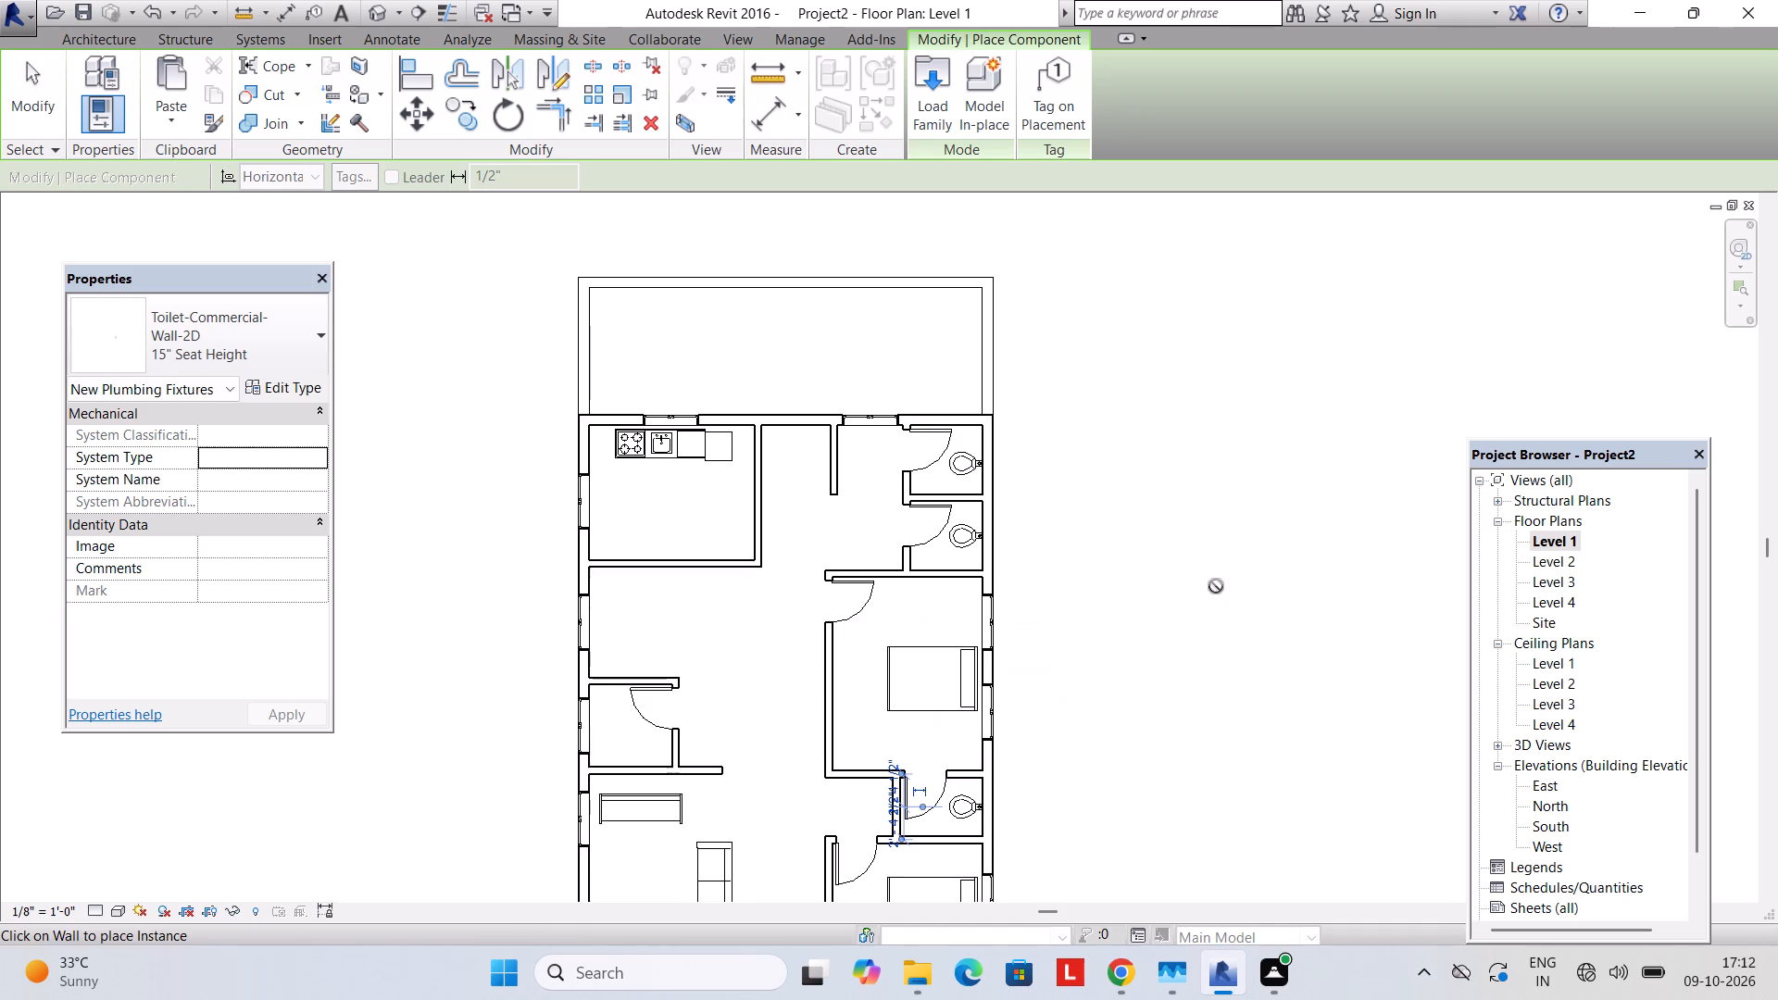
middle_click_drag(1216, 586, 1210, 544)
key("Escape")
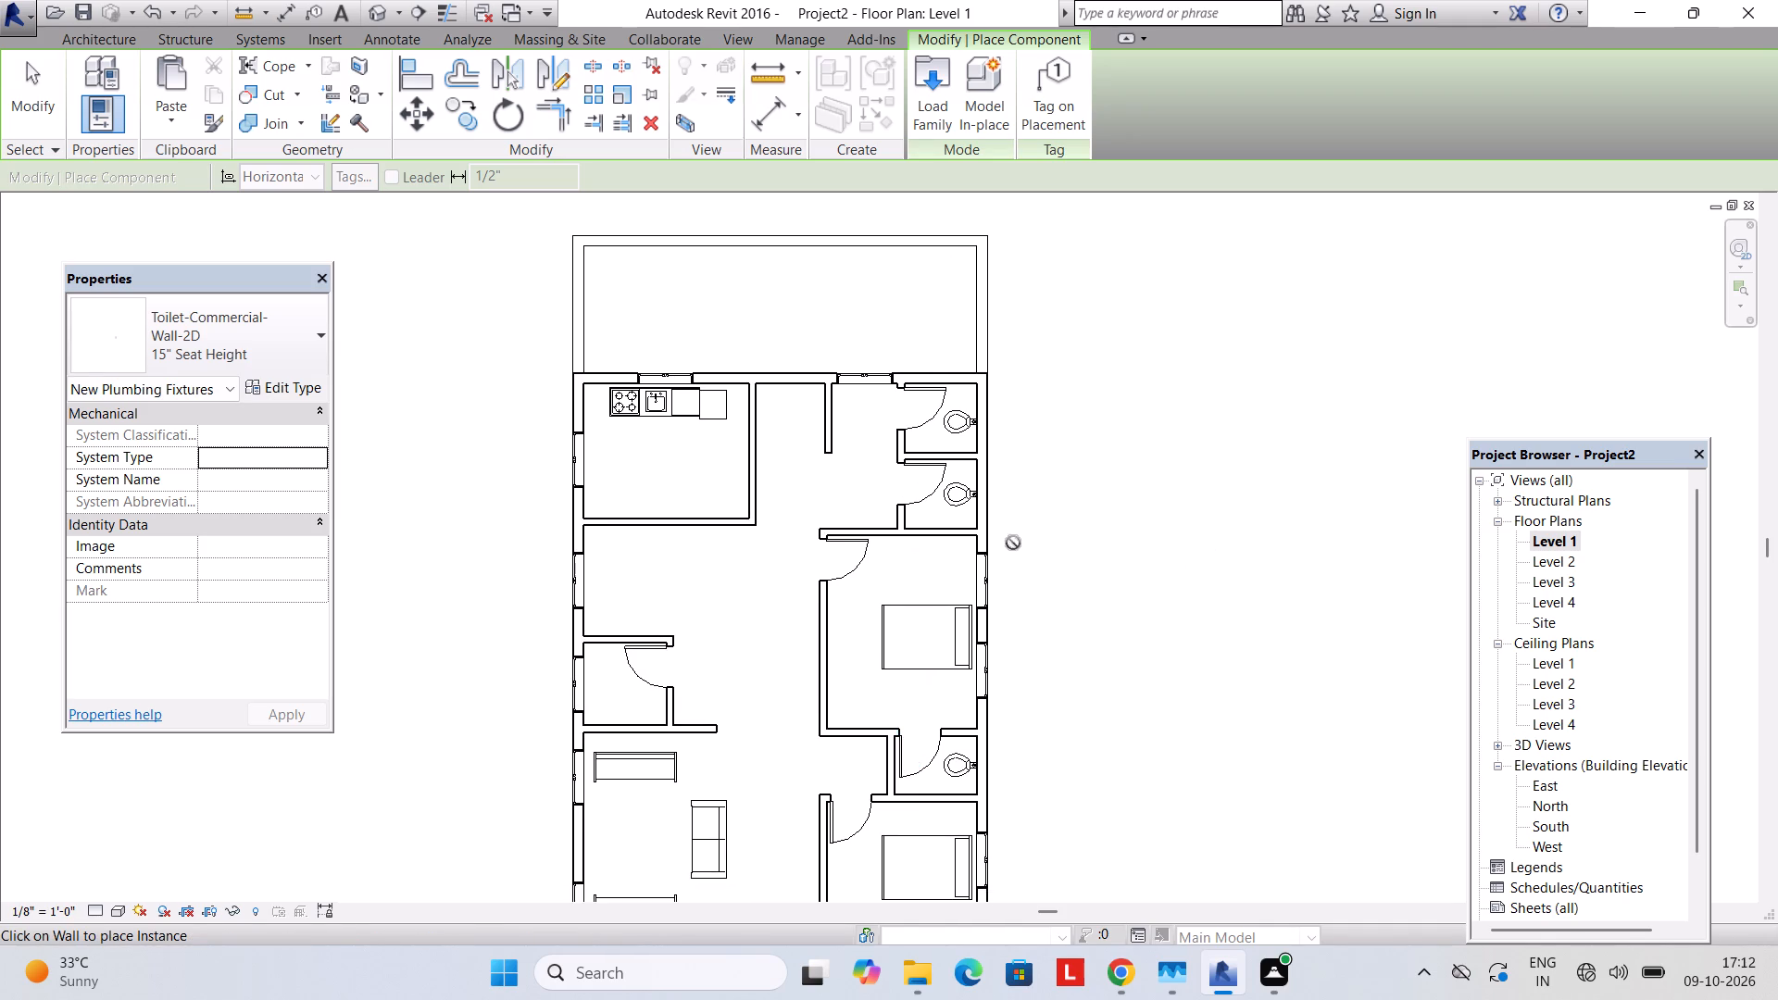
middle_click_drag(935, 558, 960, 511)
scroll(963, 588, "down", 2)
middle_click_drag(953, 609, 956, 474)
scroll(839, 607, "up", 2)
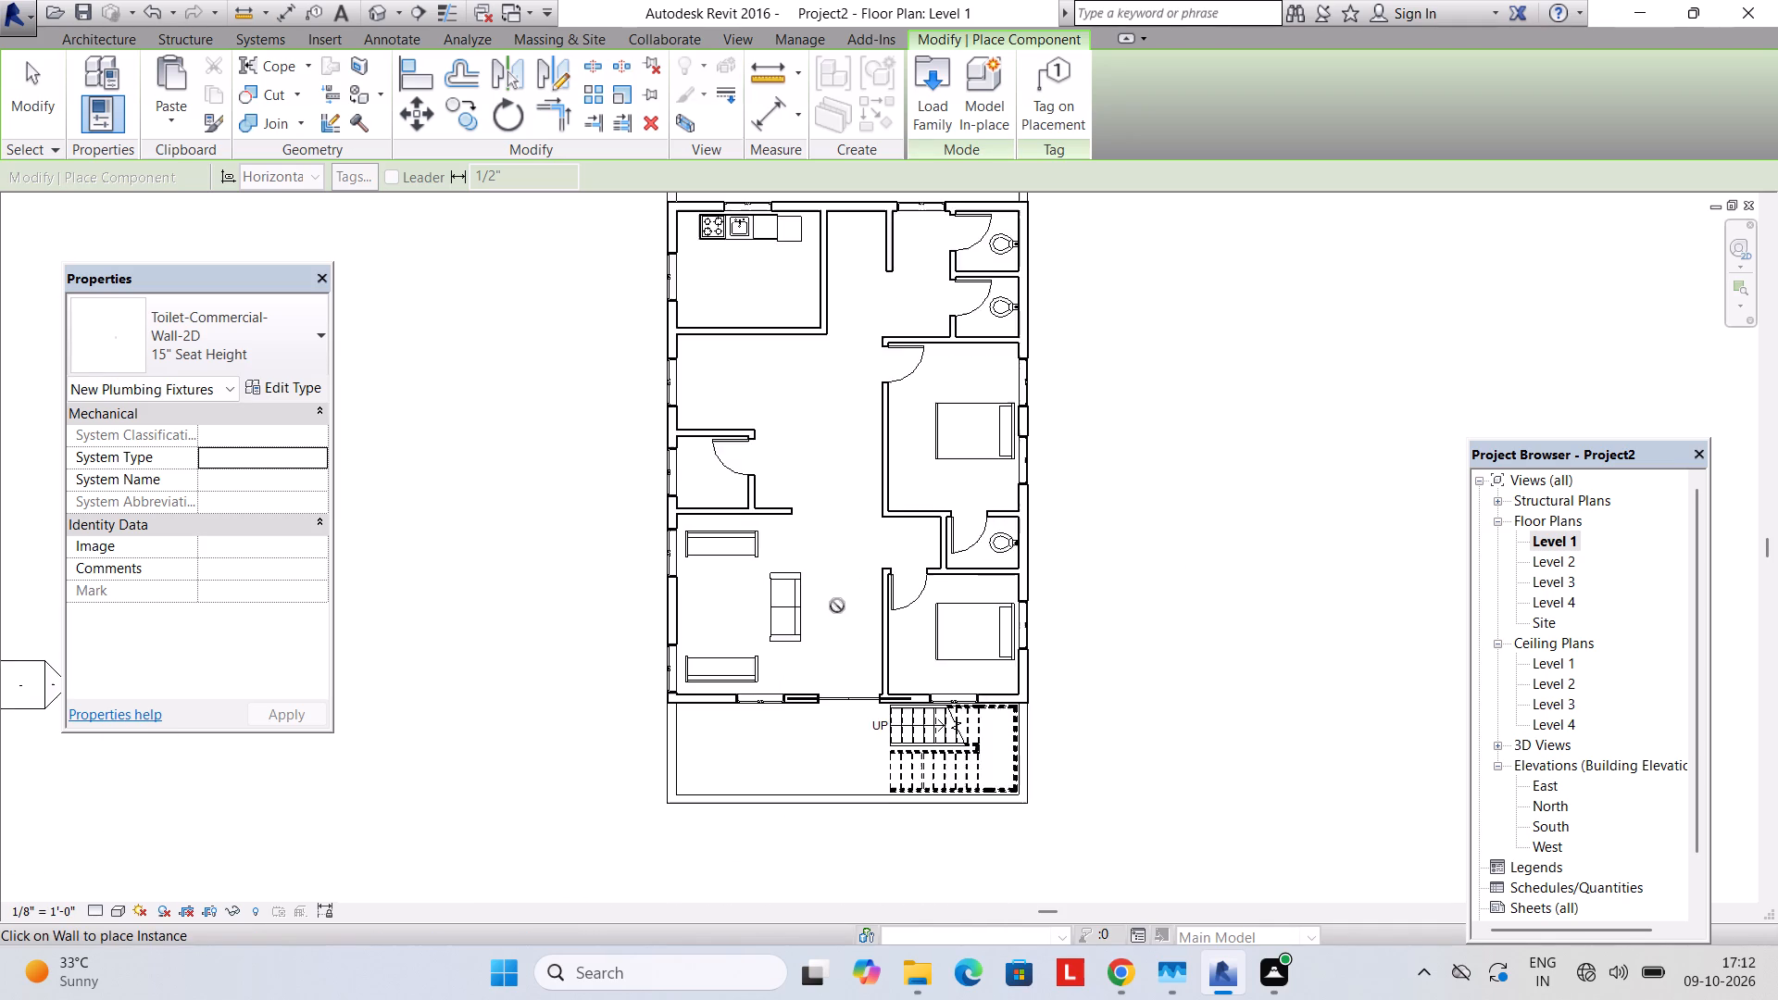
key("Escape")
scroll(825, 620, "down", 1)
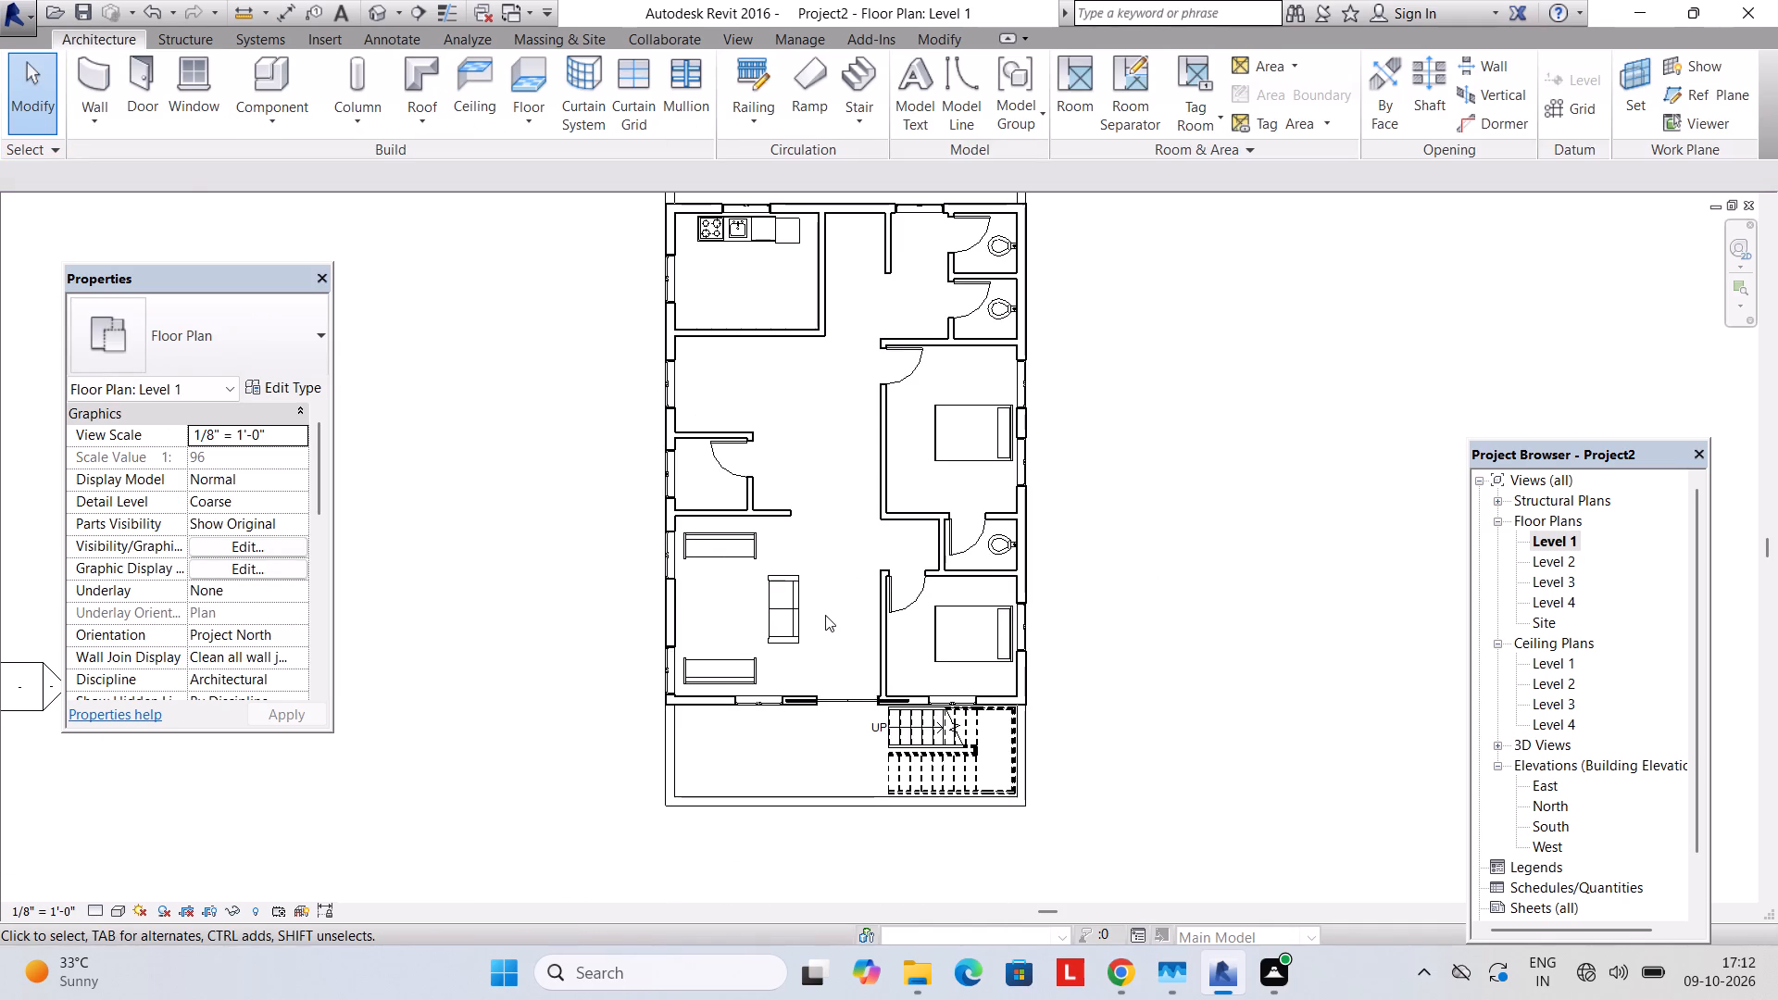
Open the 3D view and examine the furnished rooms, windows, kitchenette and entrance stair from several sides.
middle_click_drag(820, 621, 818, 469)
scroll(765, 588, "up", 2)
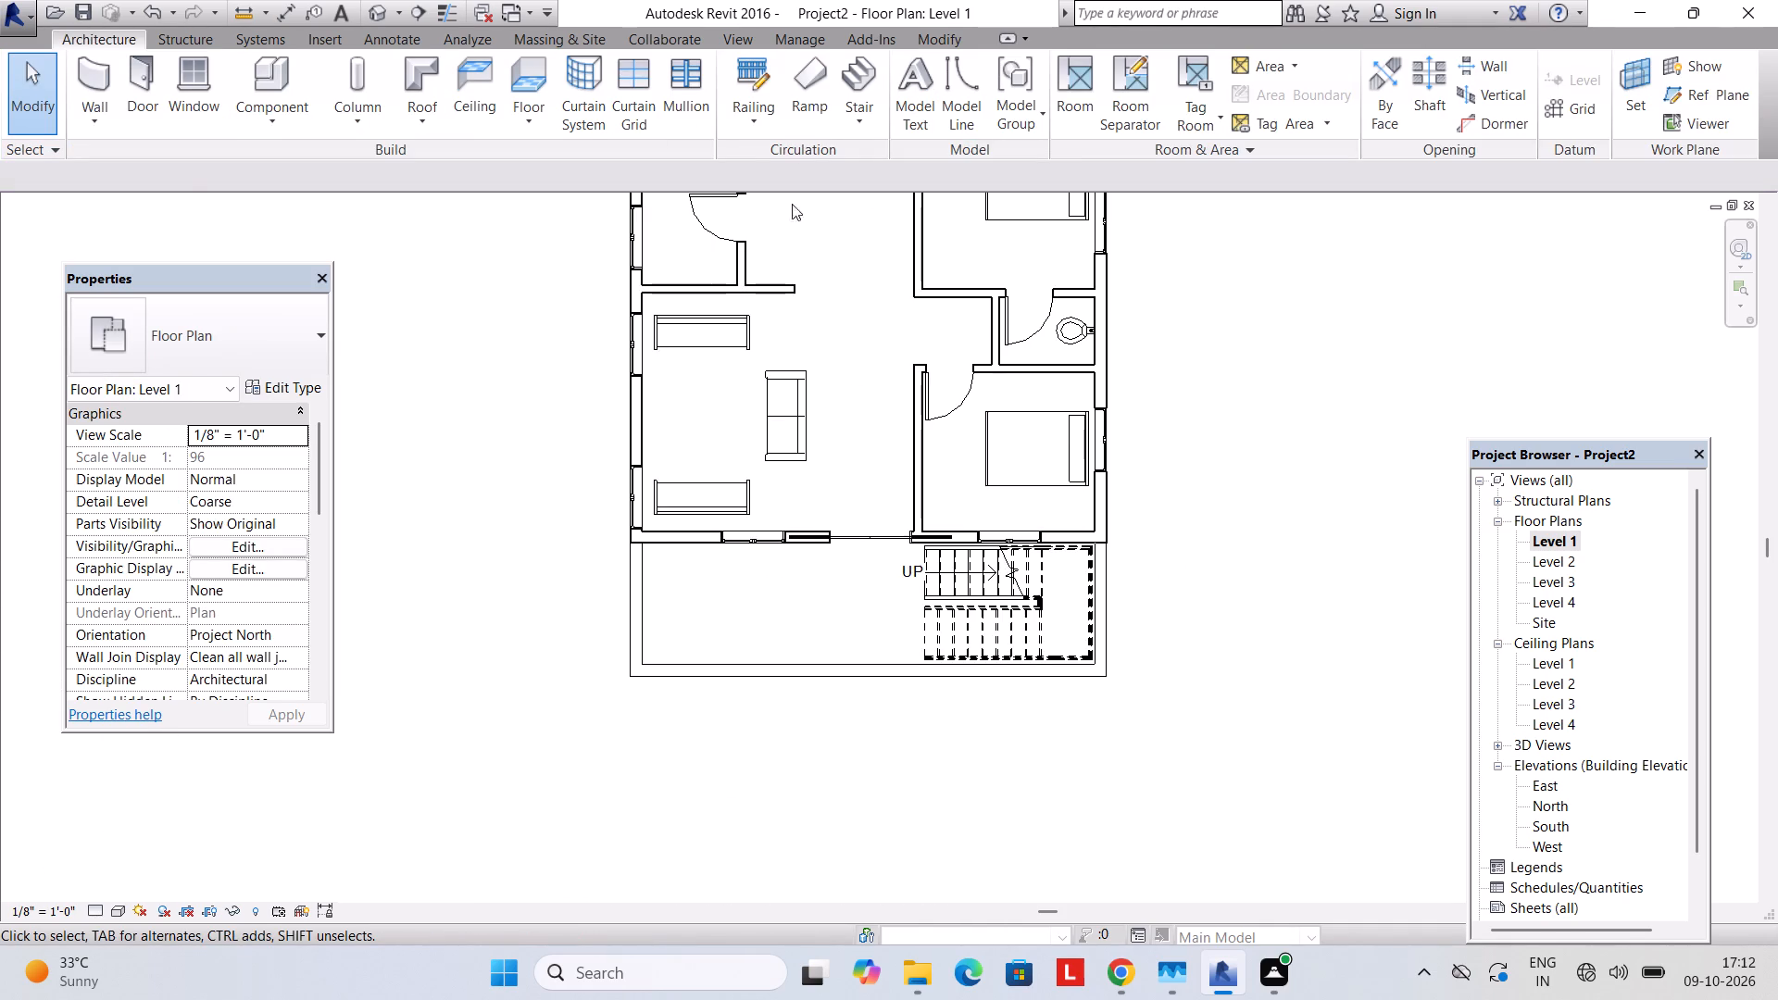
left_click(732, 35)
left_click(665, 120)
left_click(686, 164)
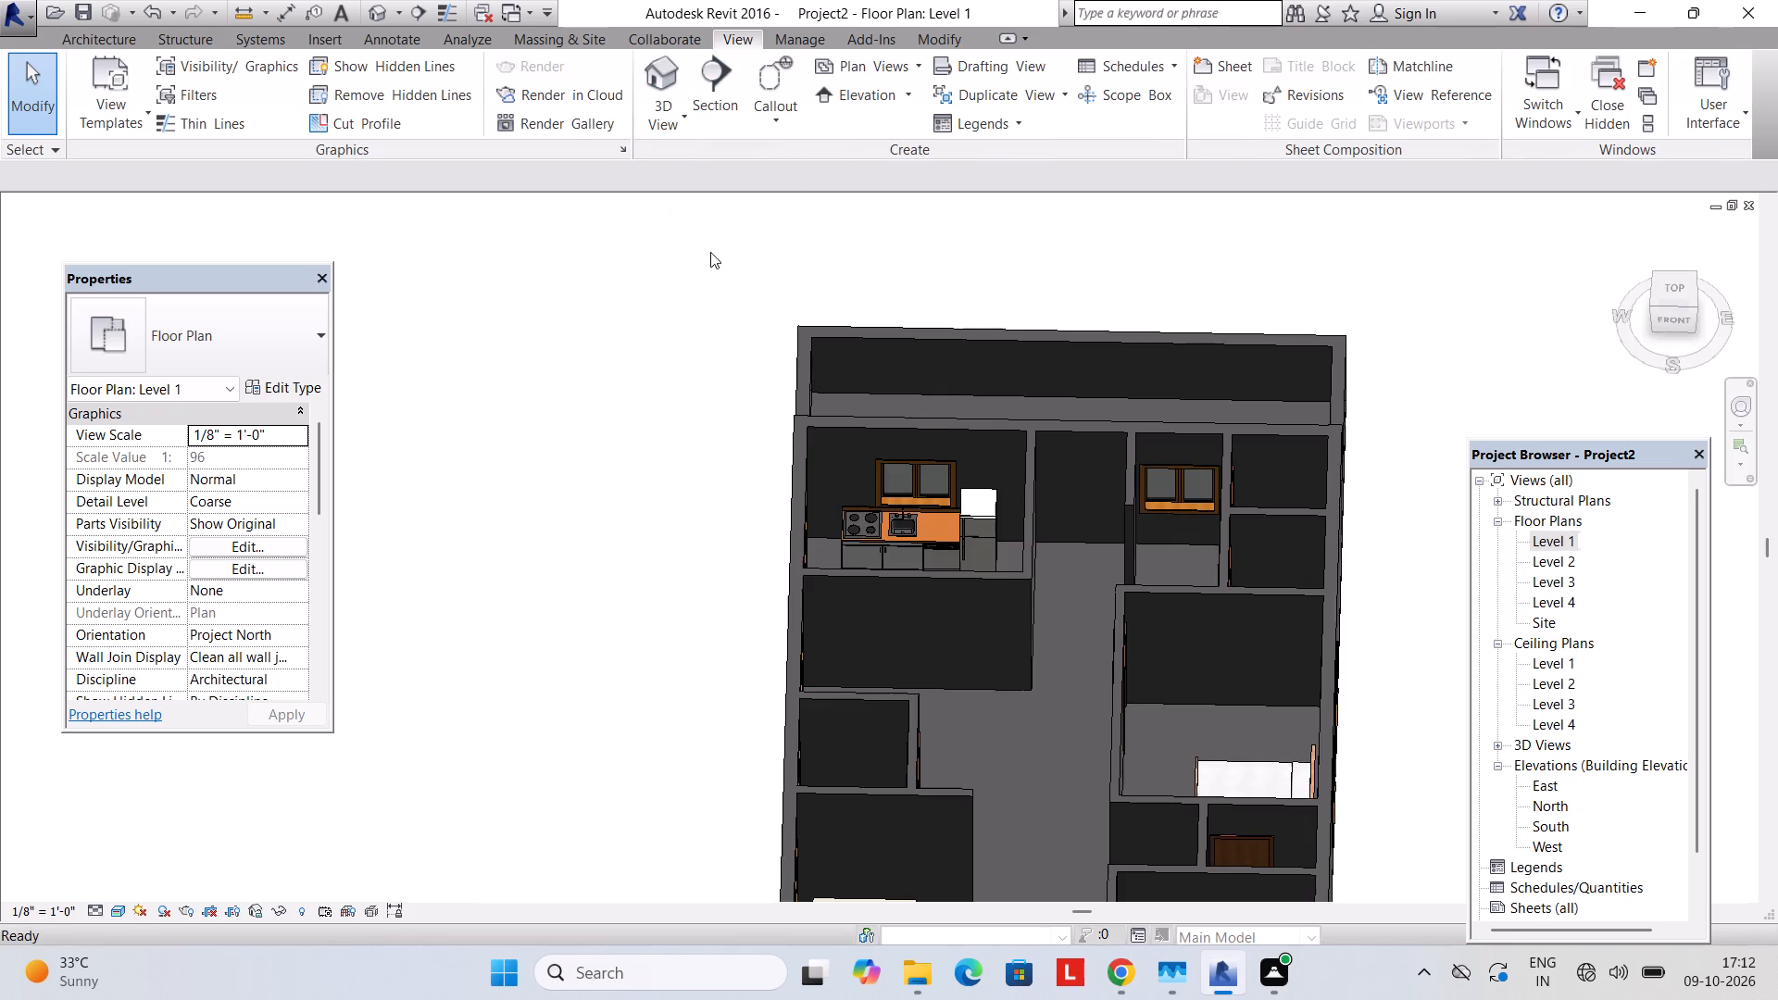
middle_click_drag(842, 533, 883, 337)
middle_click_drag(1004, 639, 944, 505)
middle_click_drag(920, 558, 977, 671, "shift")
middle_click_drag(1018, 669, 830, 582)
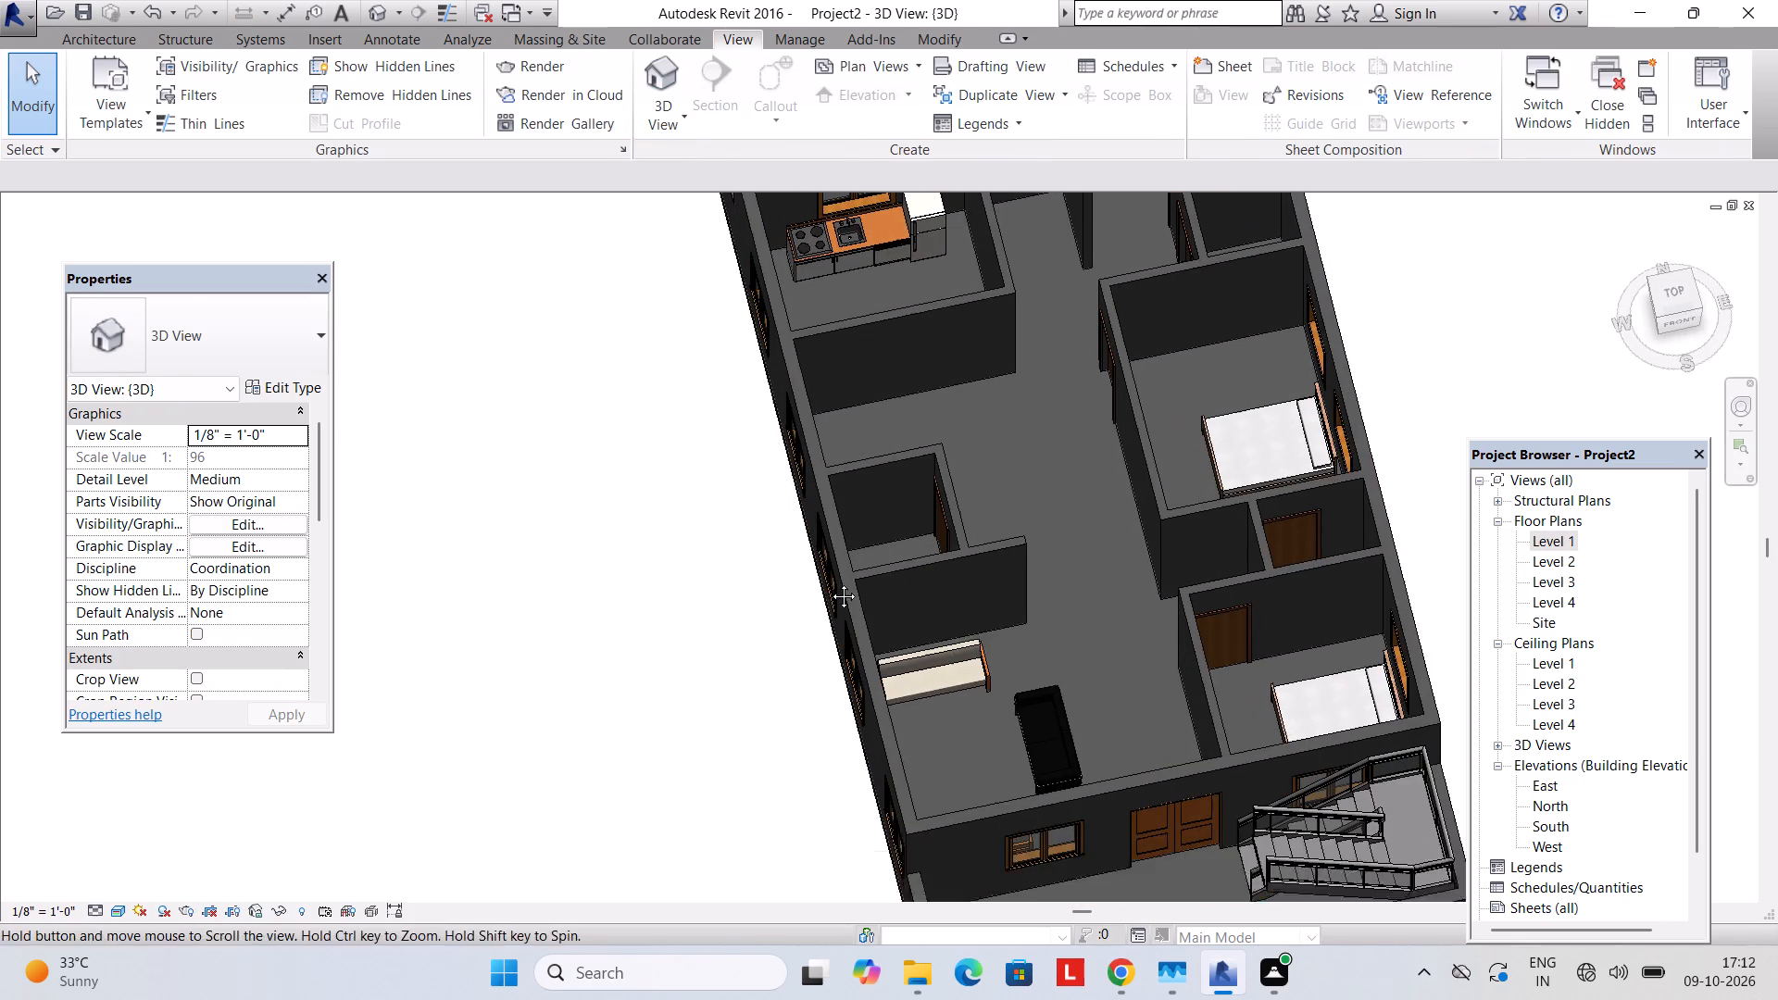
middle_click_drag(830, 582, 763, 564)
middle_click_drag(920, 646, 1076, 578, "shift")
middle_click_drag(1156, 616, 650, 610)
middle_click_drag(699, 631, 813, 575, "shift")
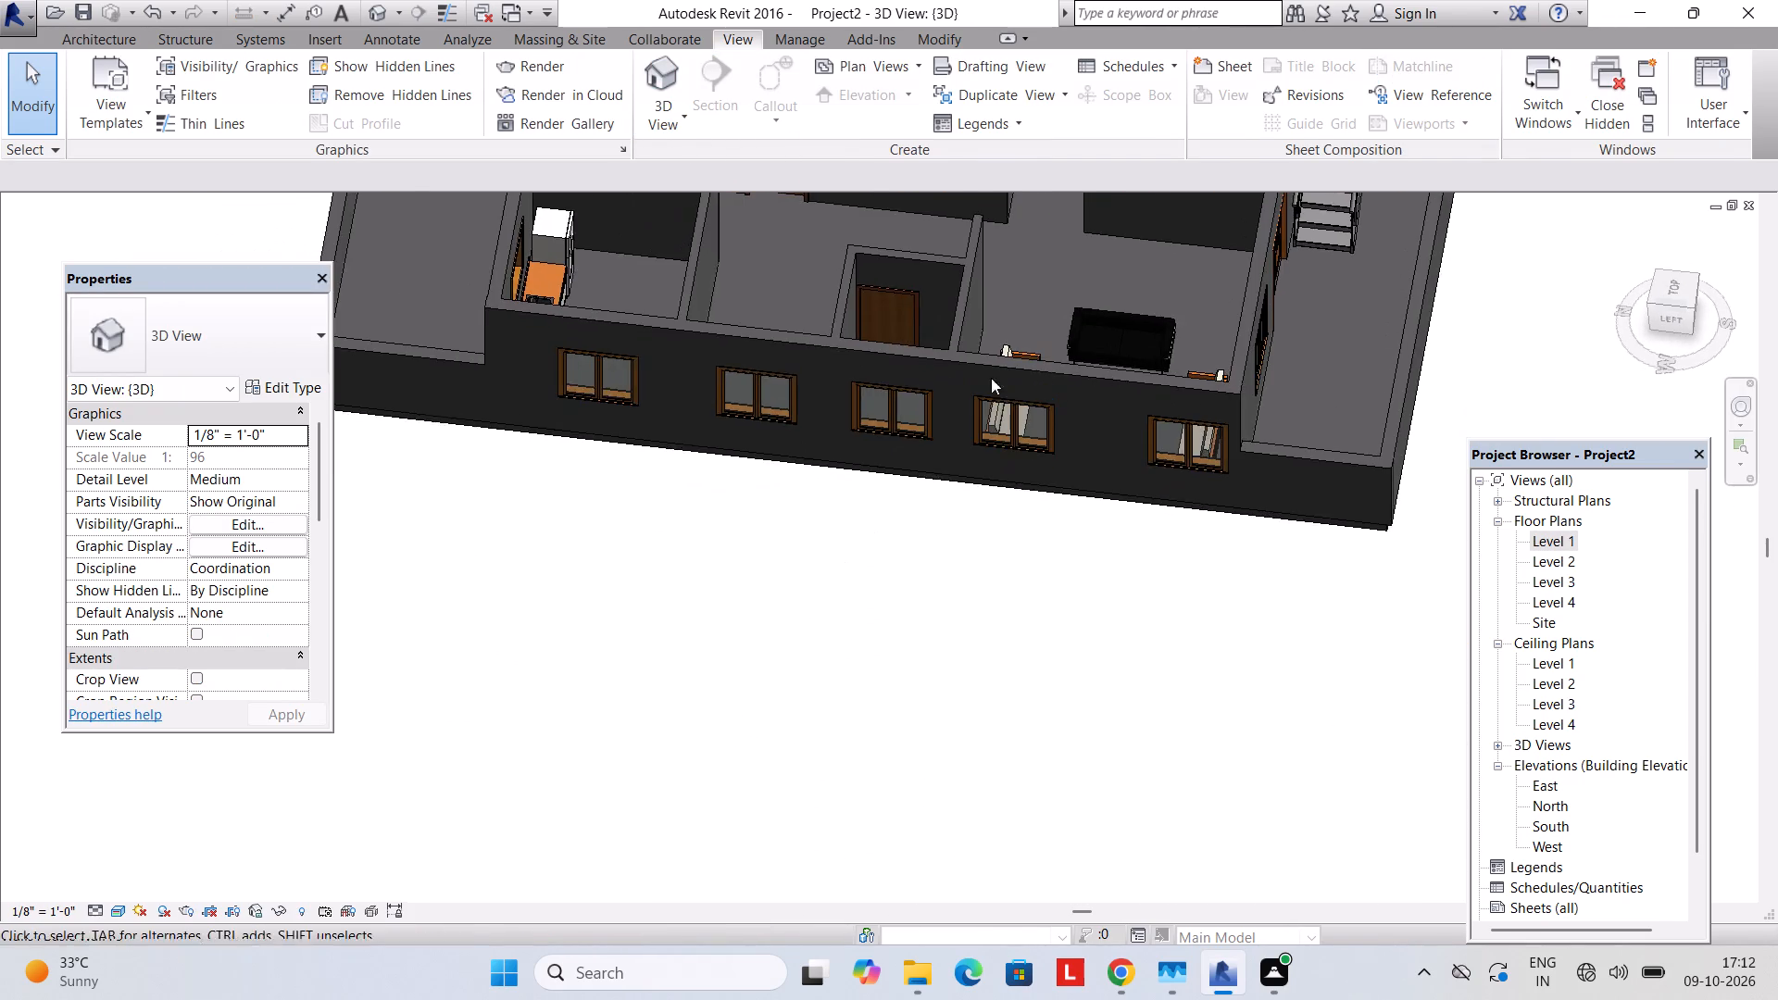
middle_click_drag(992, 378, 883, 672)
scroll(950, 668, "up", 10)
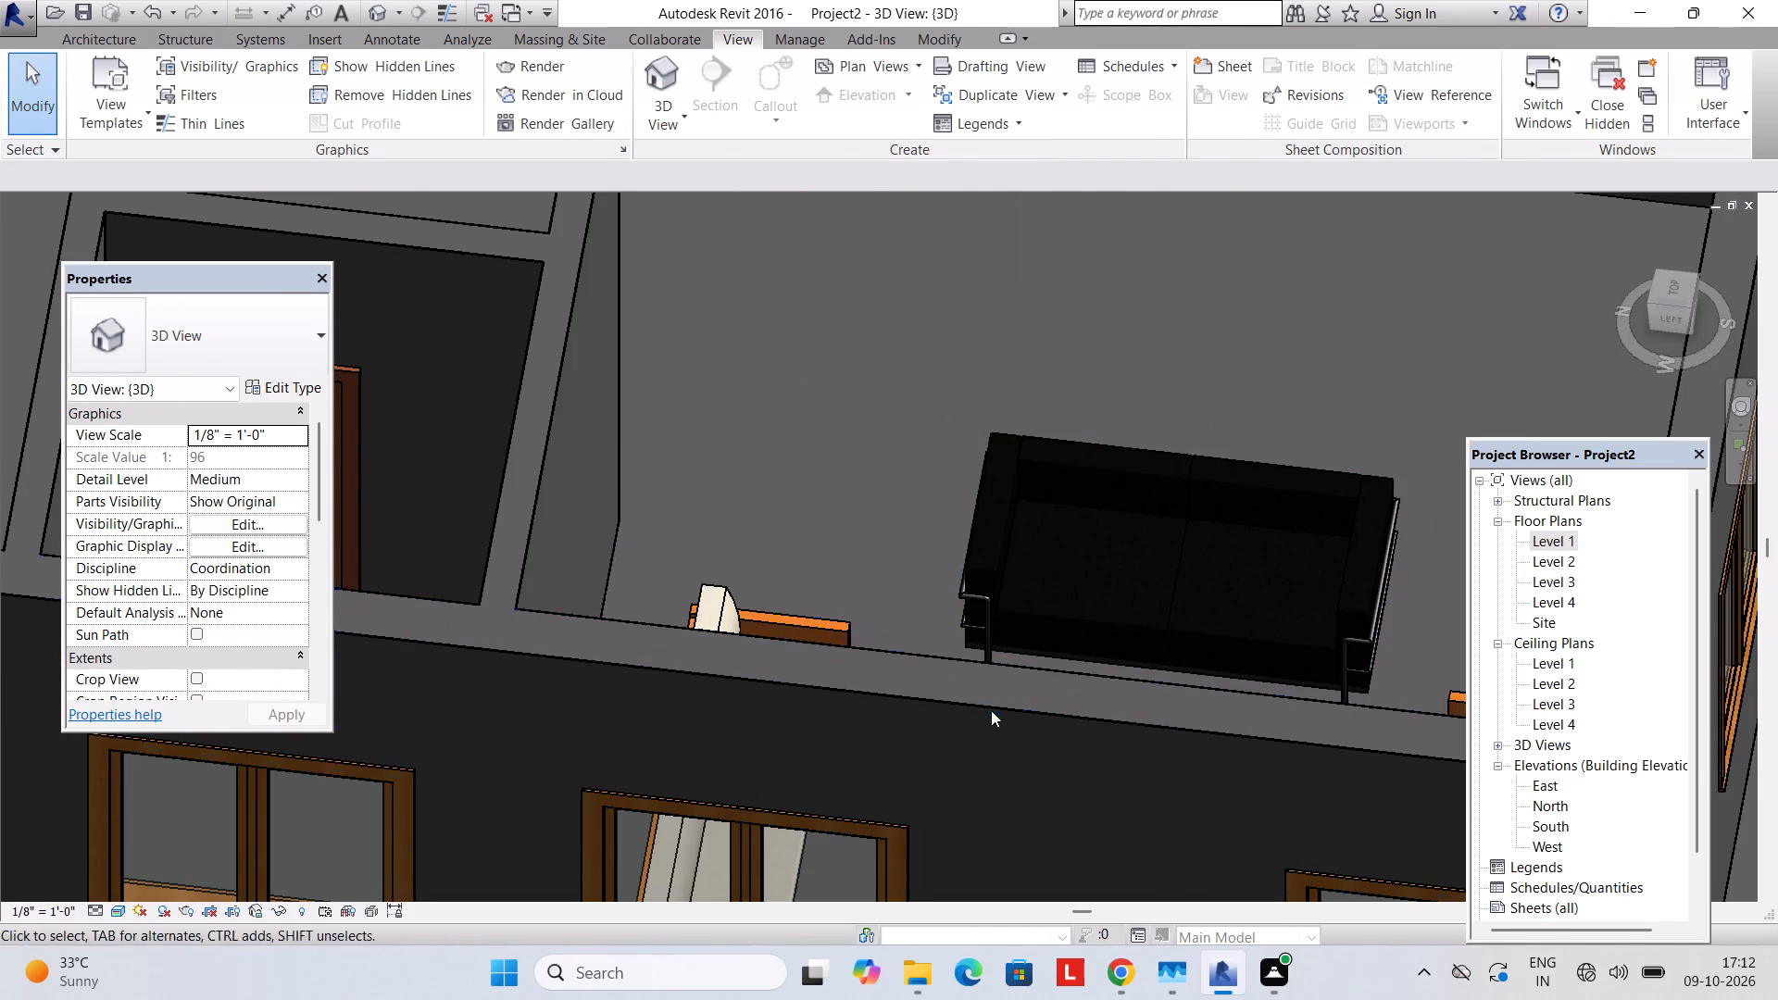
middle_click_drag(1148, 707, 899, 624, "shift")
scroll(899, 616, "down", 16)
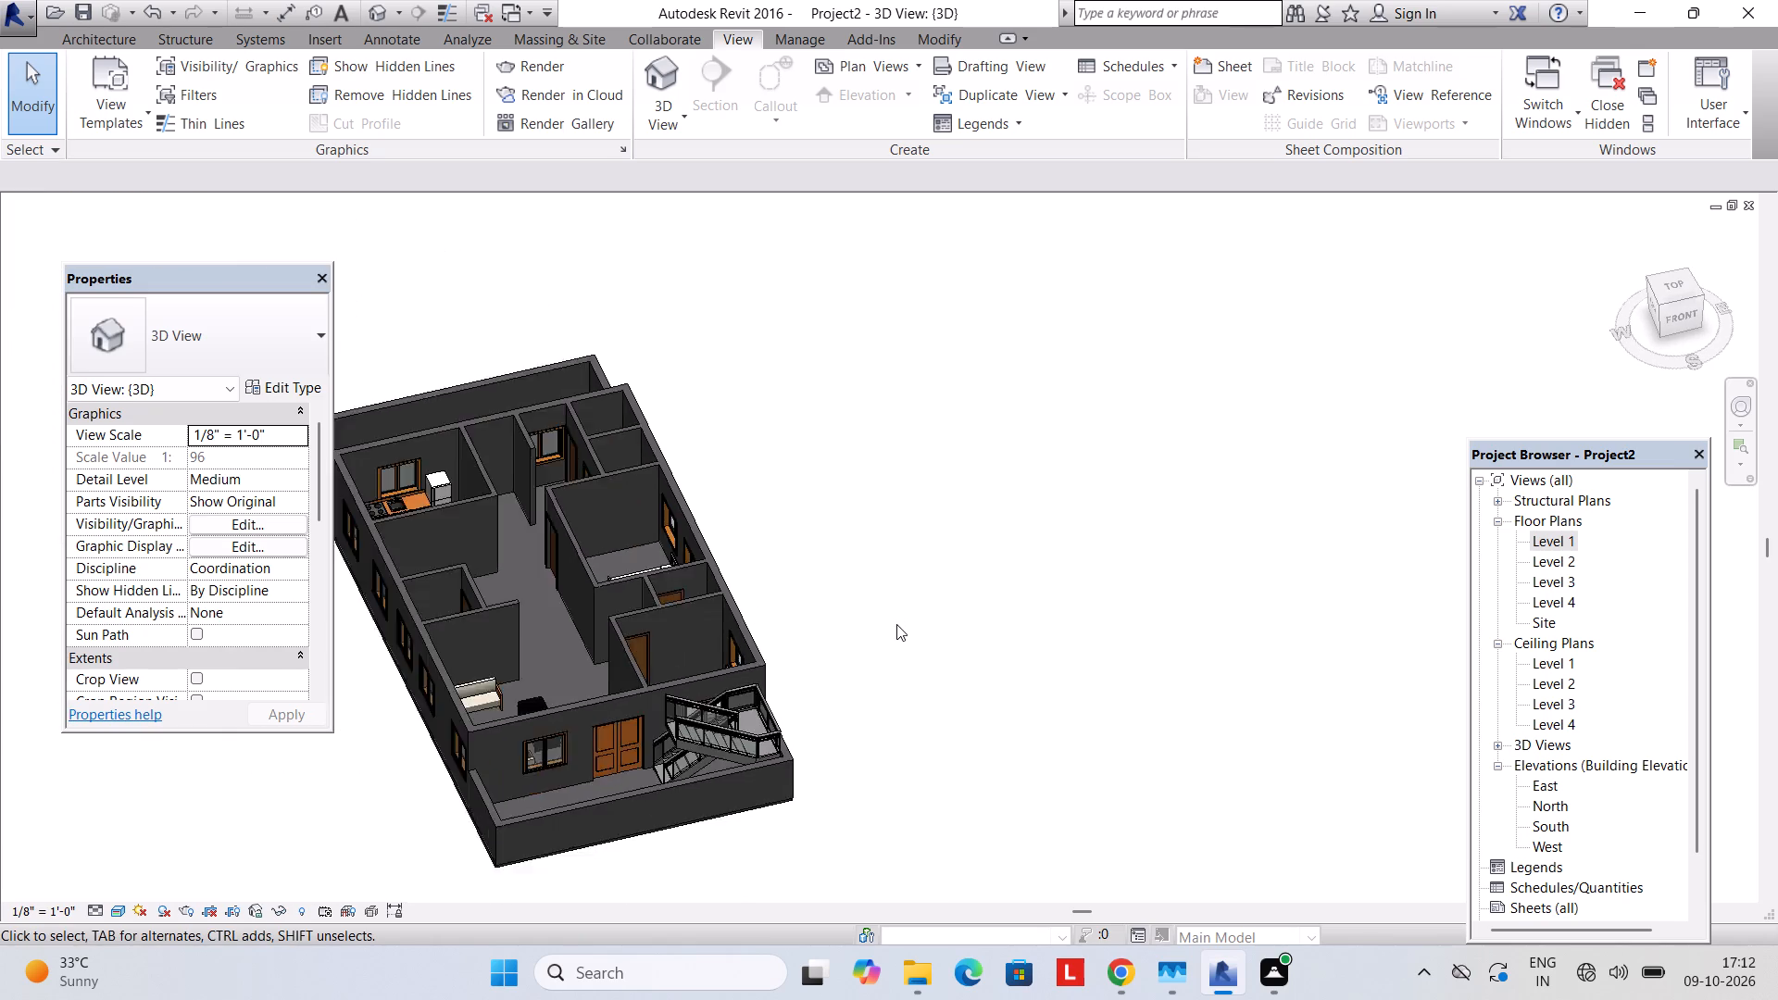
middle_click_drag(898, 628, 869, 672, "shift")
middle_click_drag(817, 675, 1160, 650)
middle_click(1046, 701, "shift")
middle_click_drag(1115, 673, 987, 678, "shift")
Open the Level 2 floor plan and check the whole house outline and the stair there.
double_click(1537, 557)
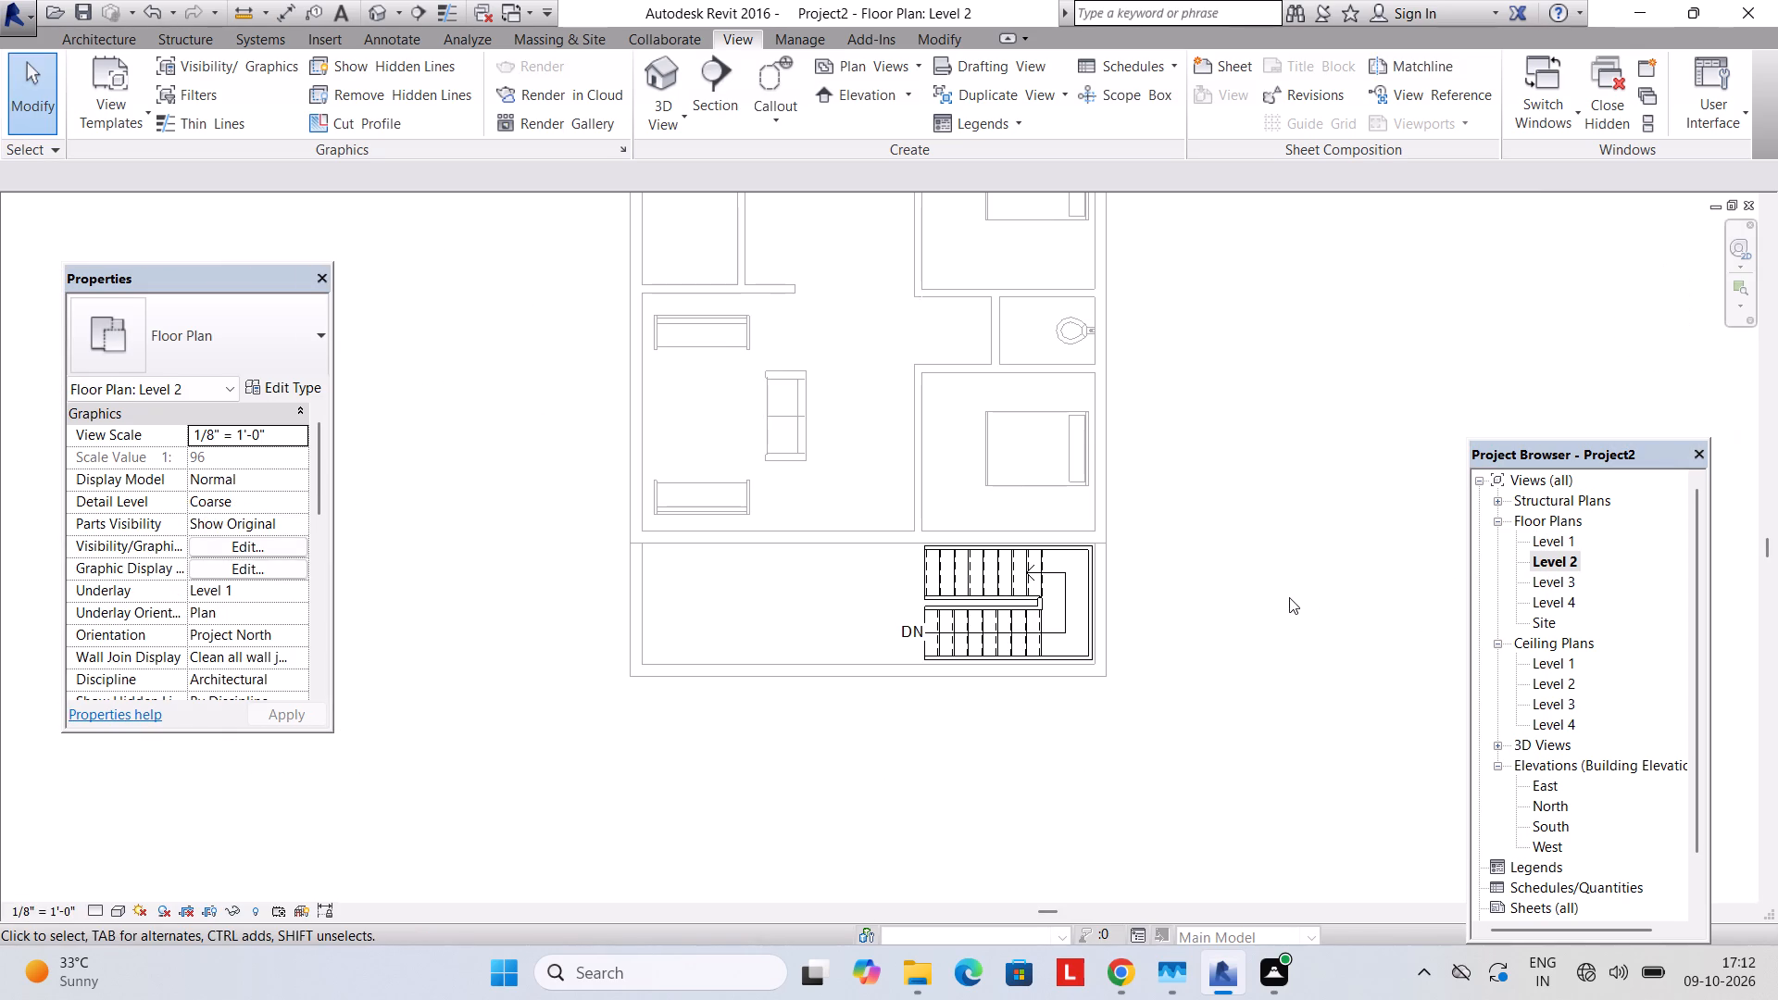
scroll(1288, 594, "down", 3)
middle_click_drag(1258, 611, 1227, 816)
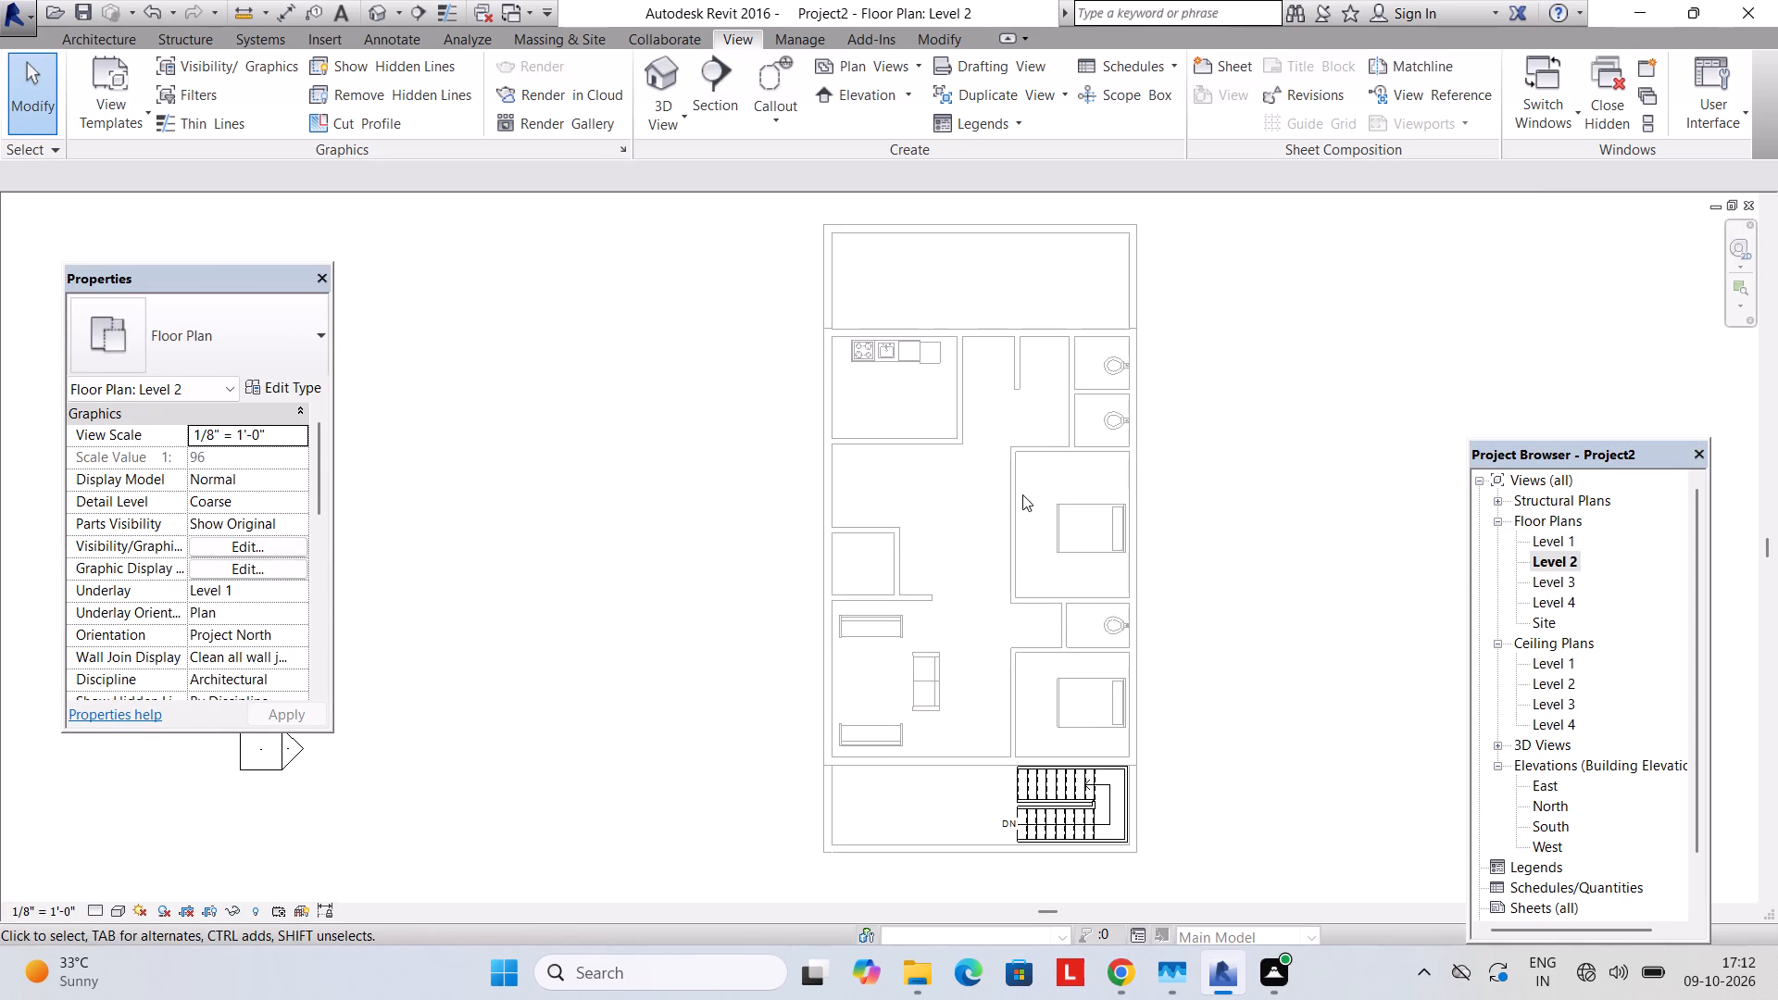
On the Level 1 floor plan, select the entire house with its walls, openings, furniture, fixtures and stair, and copy it.
double_click(1559, 536)
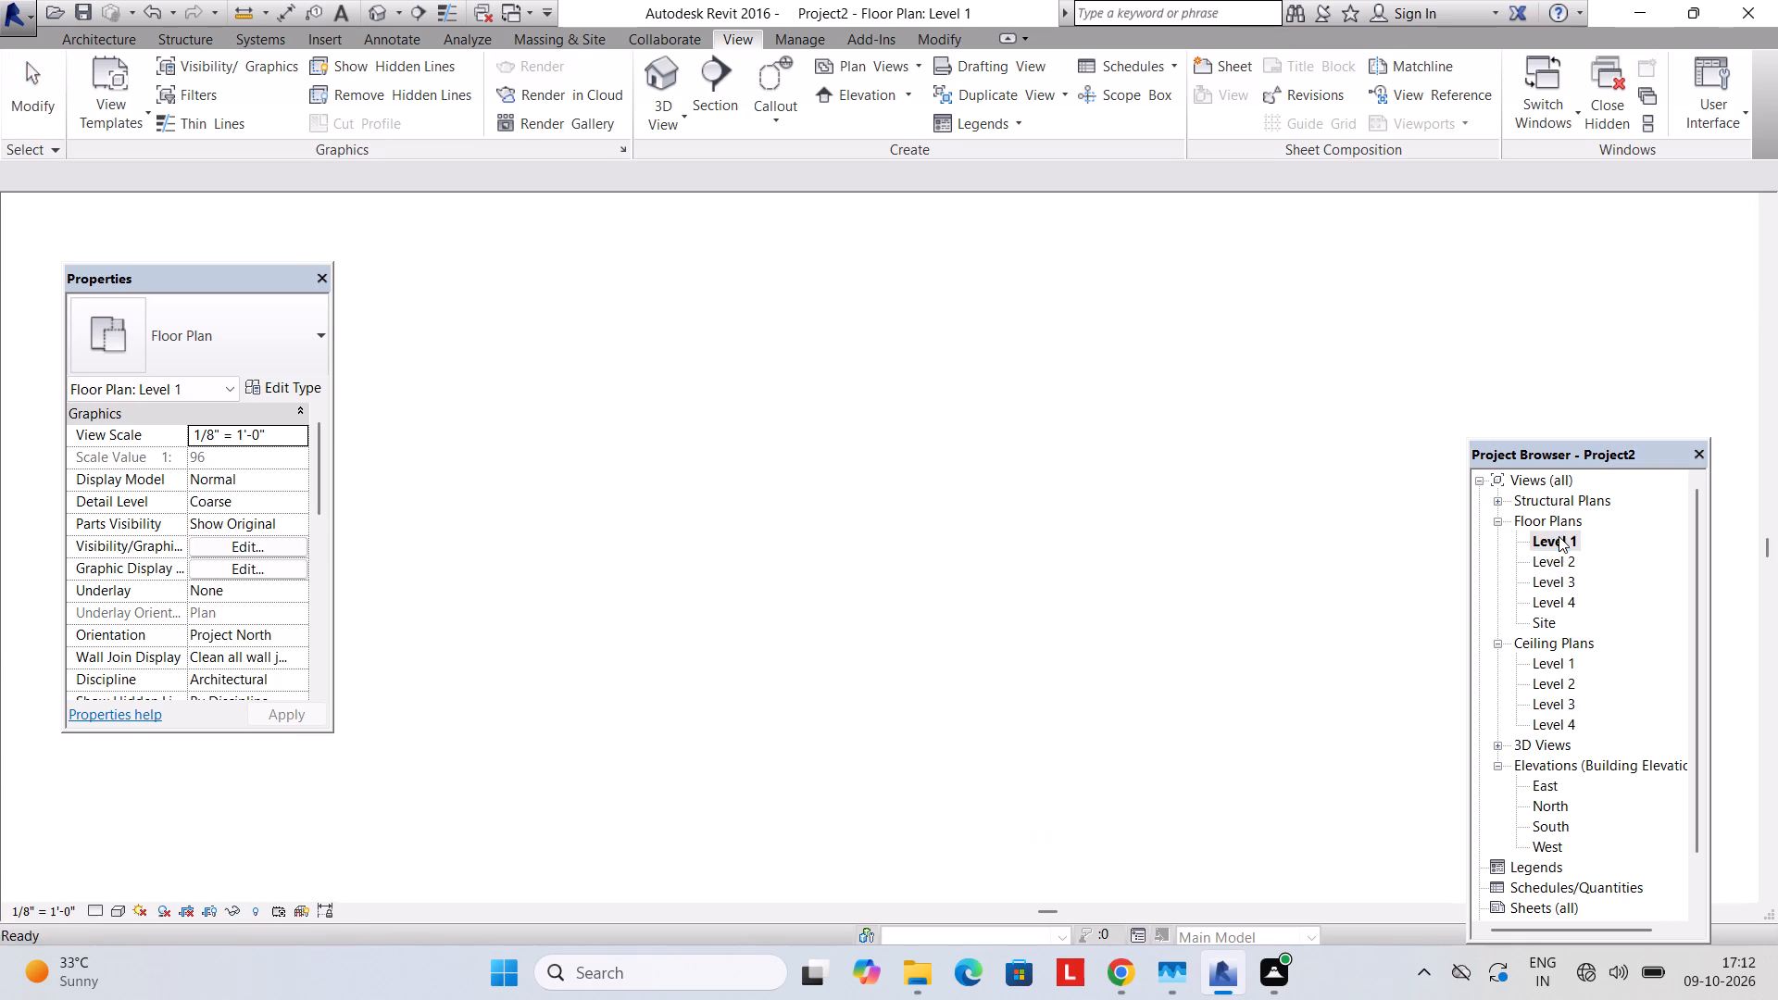
scroll(931, 422, "down", 4)
middle_click_drag(924, 468, 943, 627)
middle_click_drag(942, 609, 938, 682)
scroll(942, 613, "down", 2)
left_click_drag(693, 259, 1107, 801)
key("ctrl+c")
key("Escape")
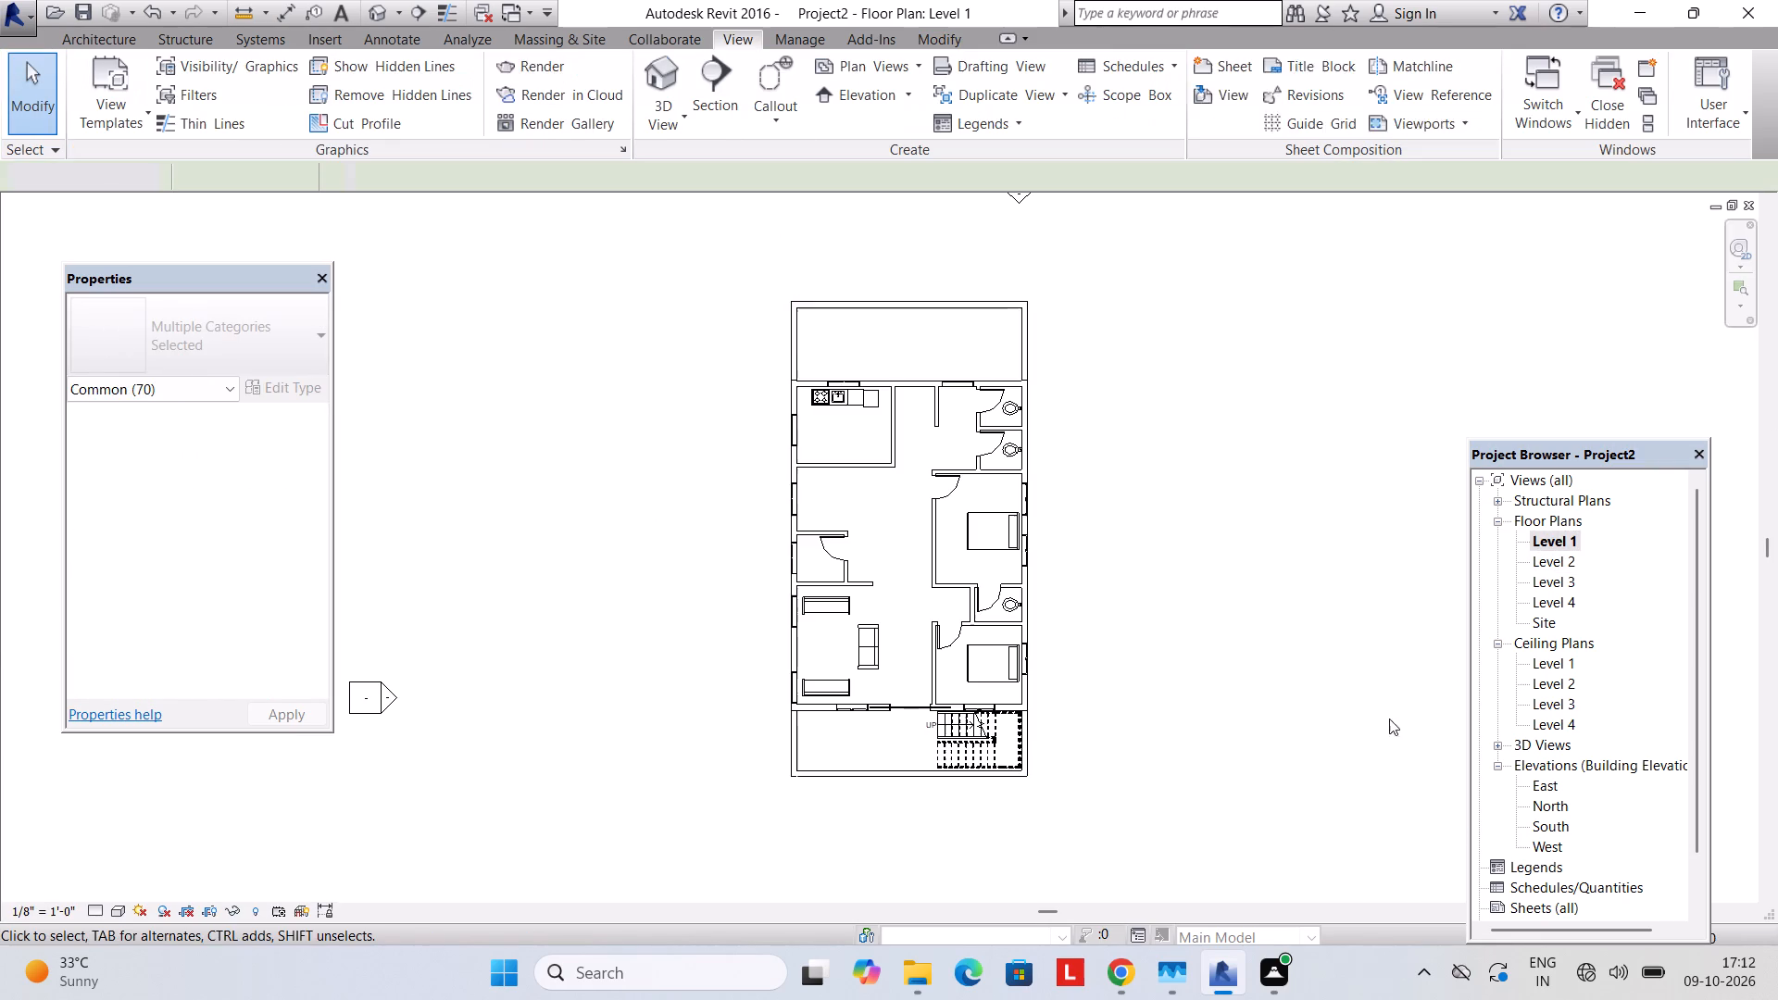
Paste the copied Level 1 house onto the Level 2 floor plan, lined up over the underlay of the storey below.
double_click(1558, 560)
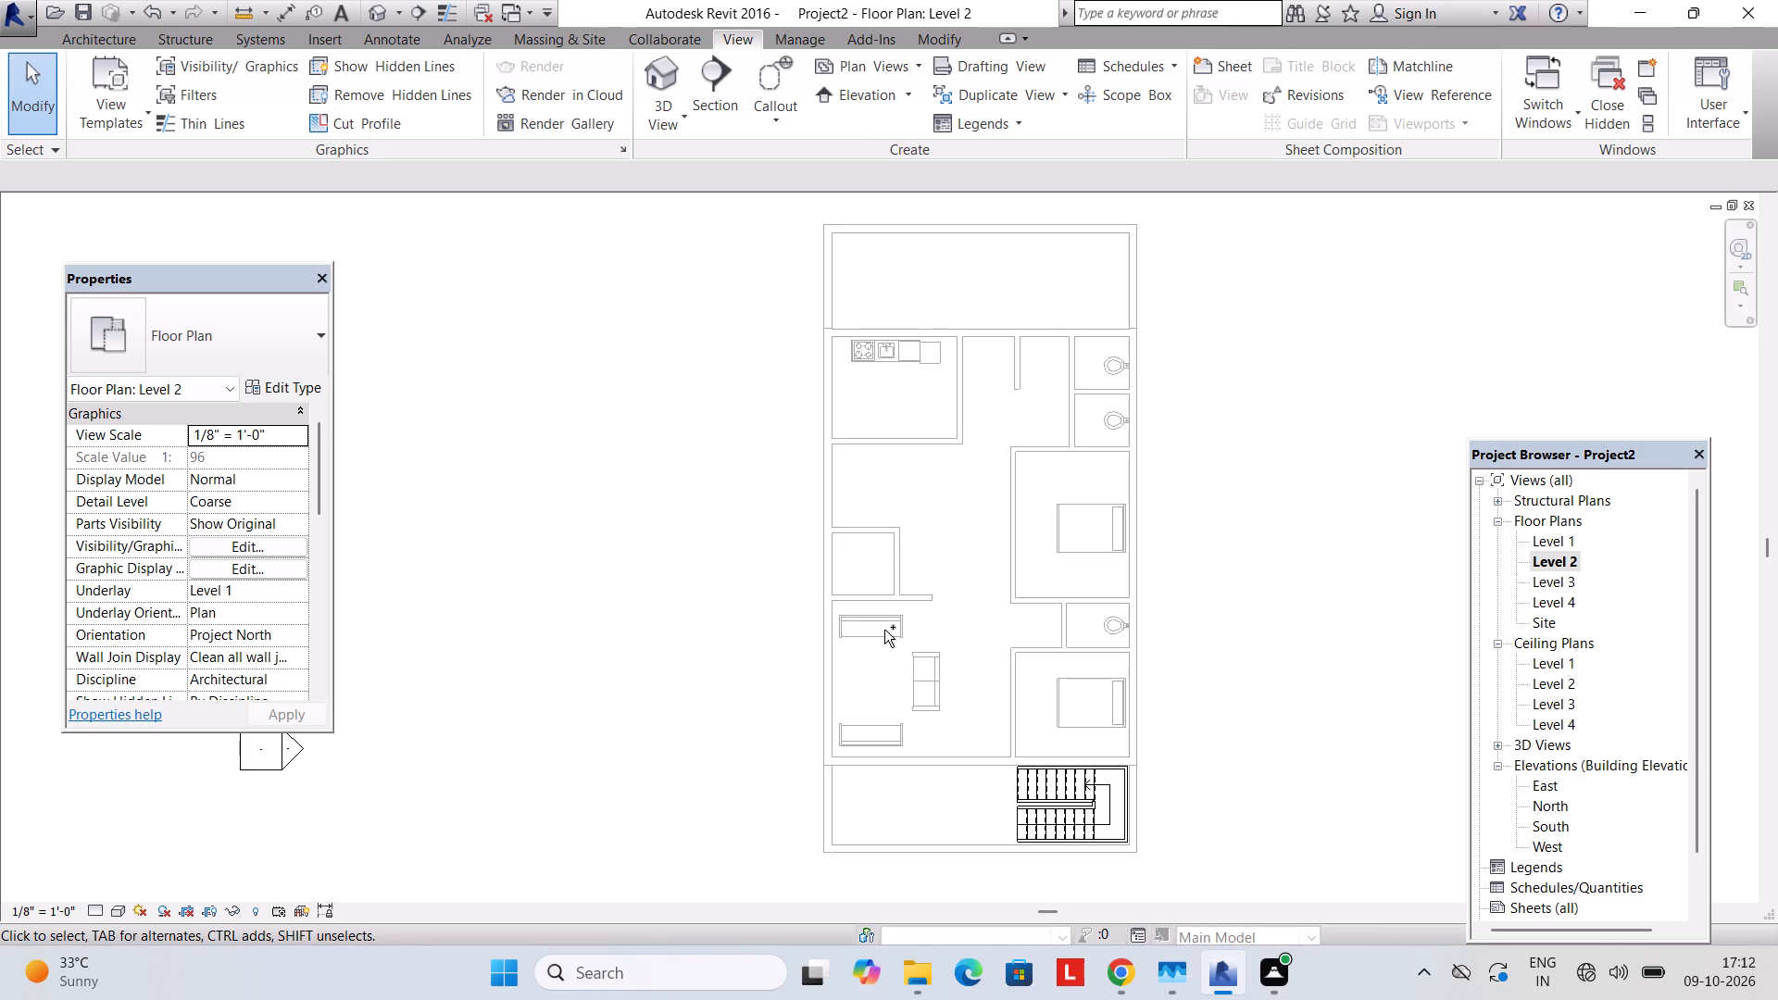
key("ctrl+c")
key("Escape")
key("ctrl+v")
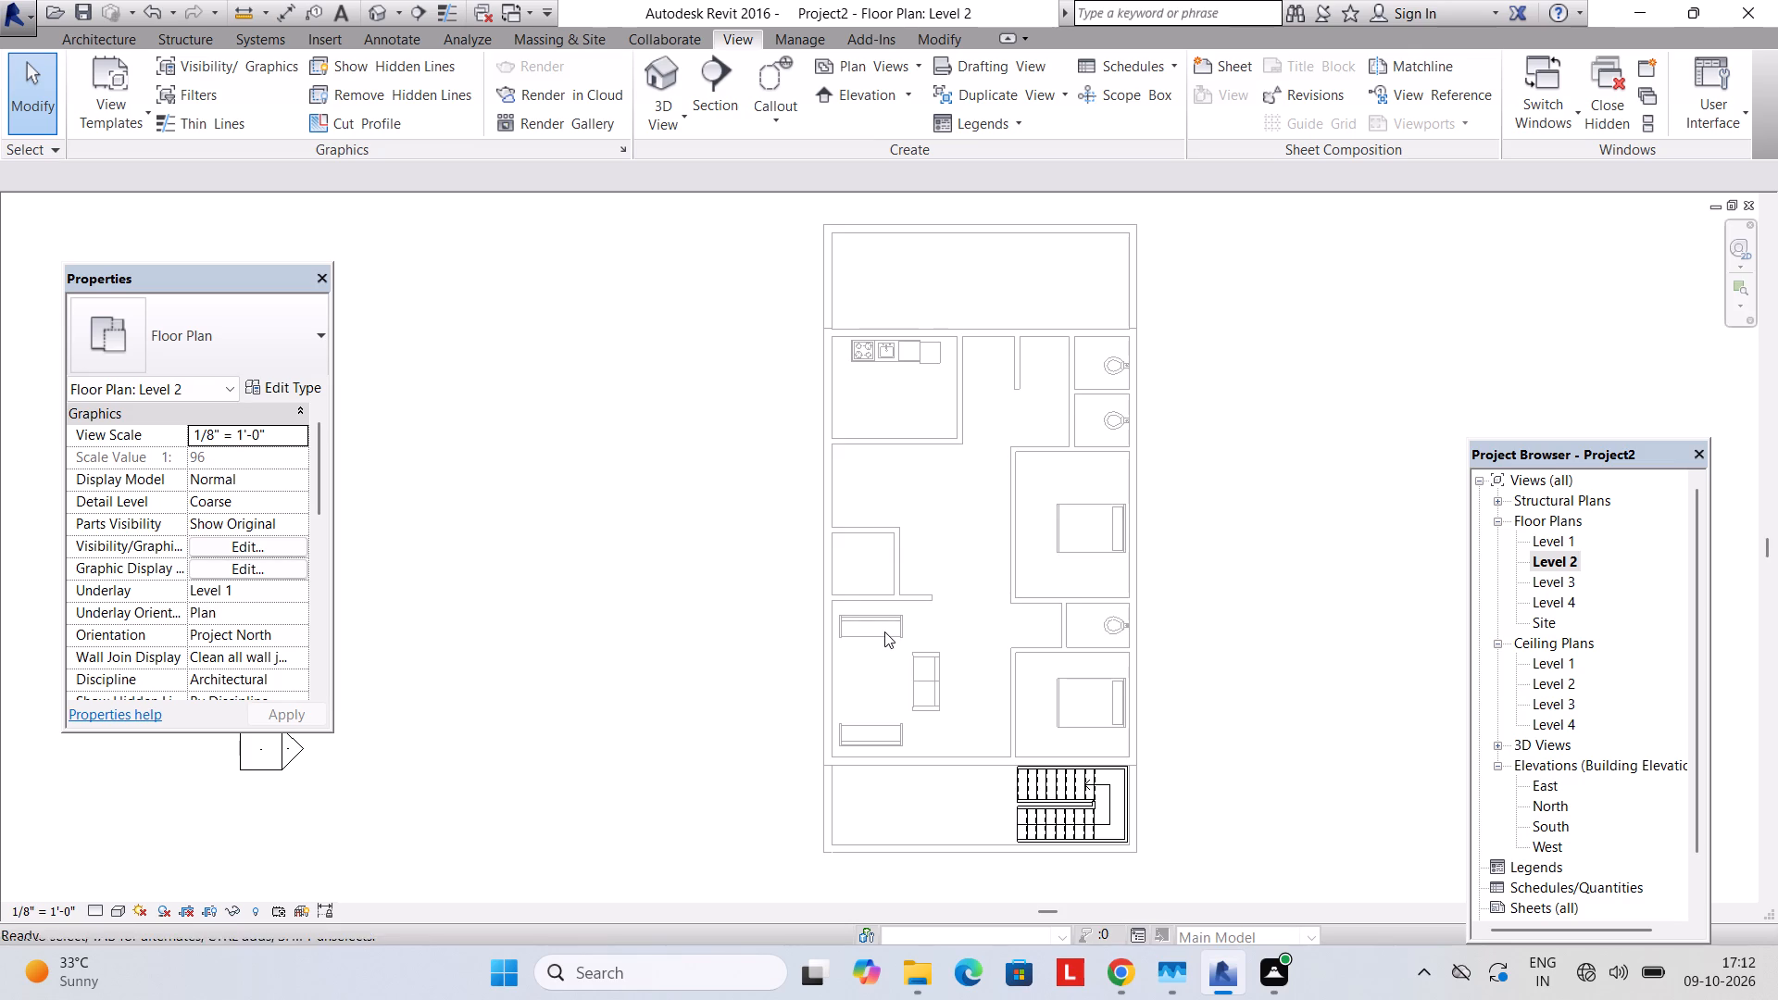
middle_click_drag(800, 806, 758, 608)
scroll(771, 675, "up", 2)
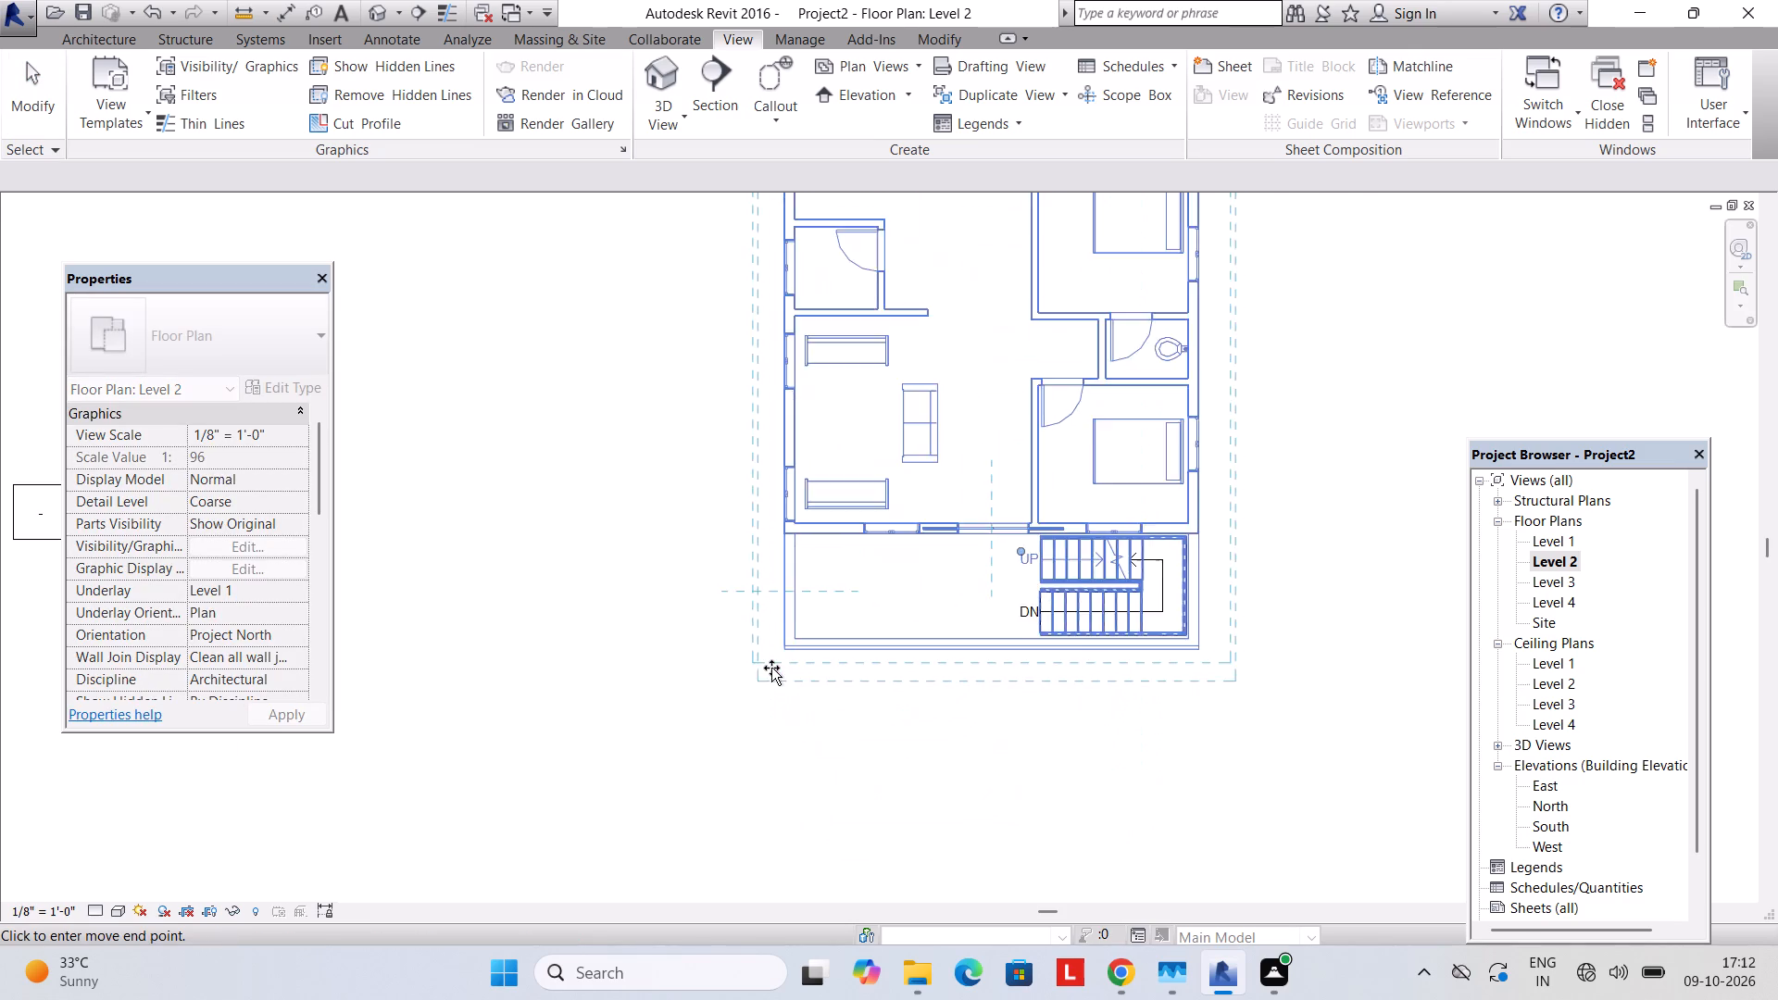
scroll(771, 668, "up", 2)
left_click(765, 641)
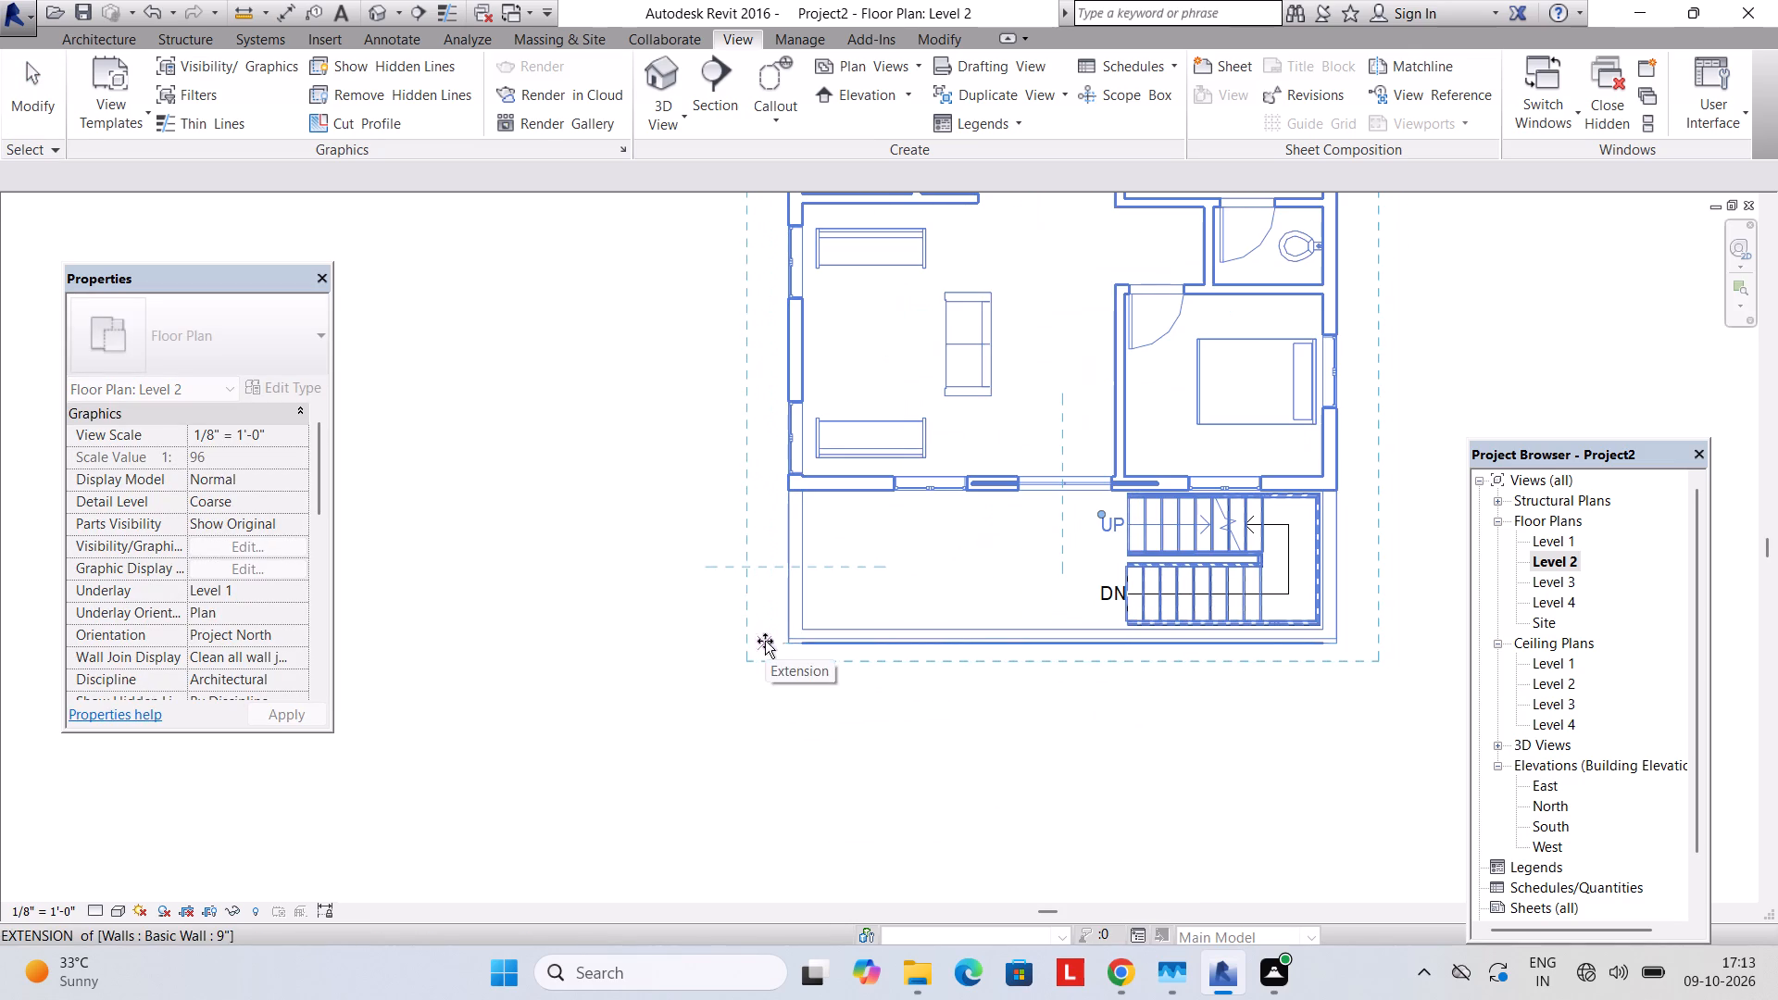
key("Escape")
key("Escape")
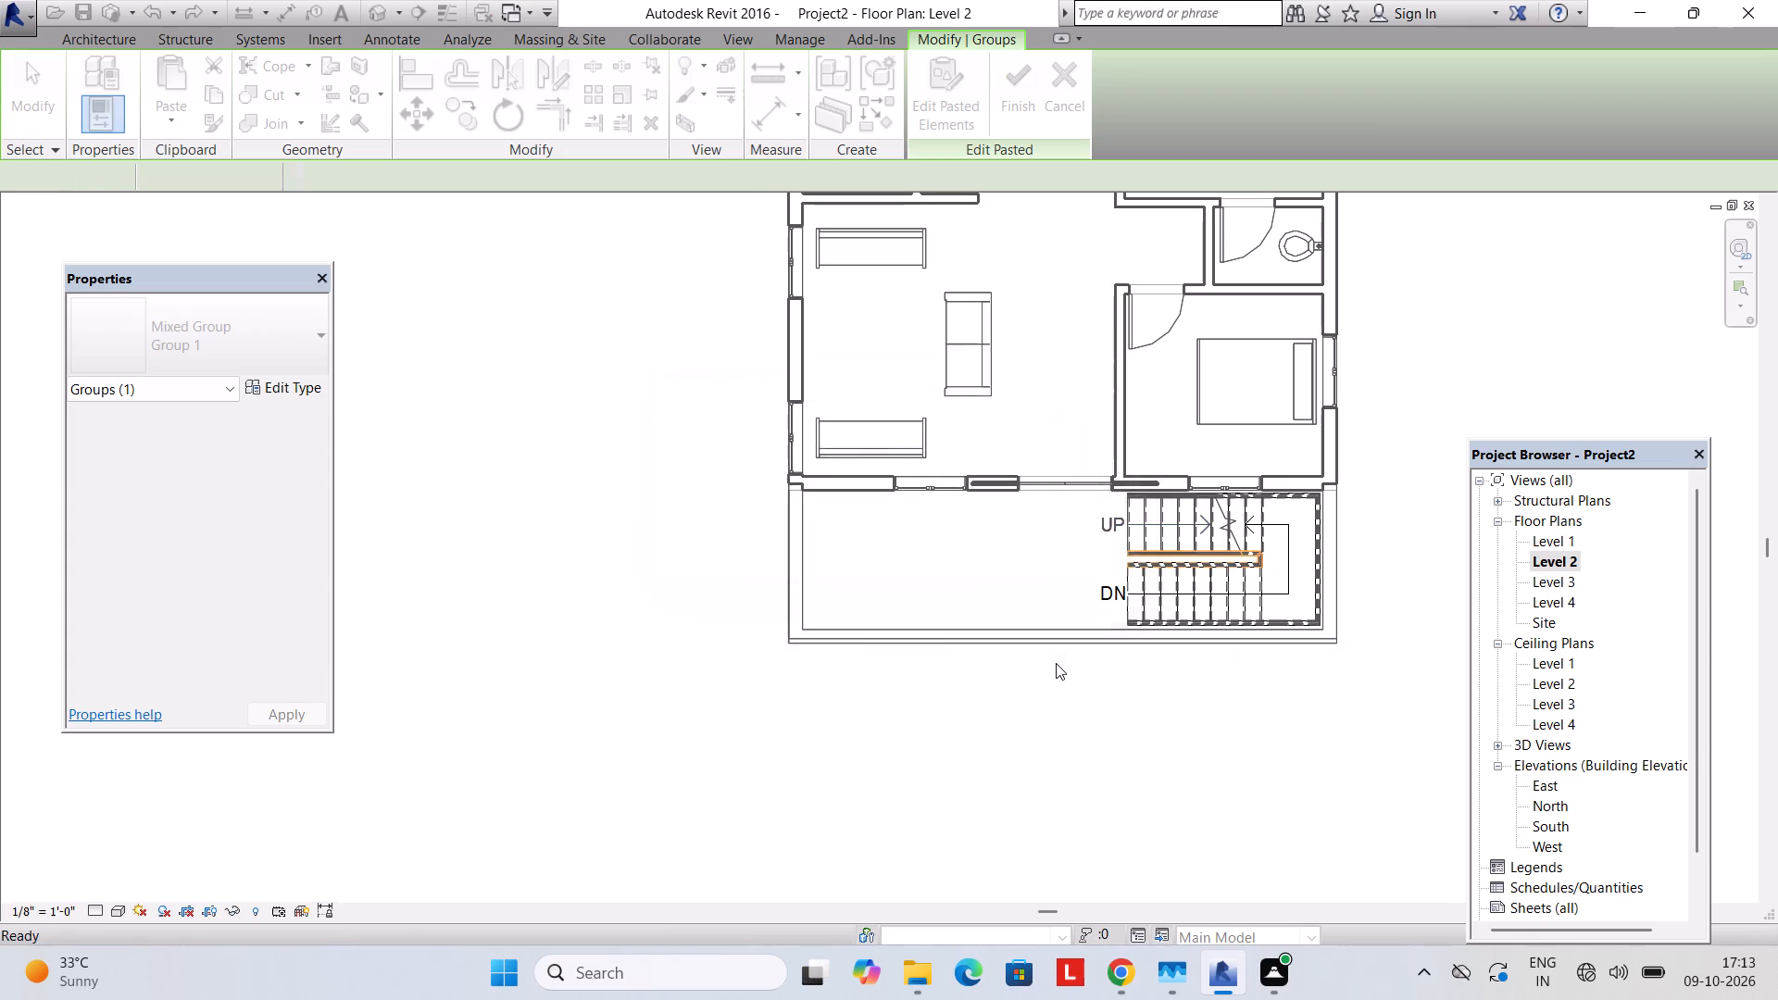
Finish pasting the house copy and accept it in place on the Level 2 floor plan.
key("Escape")
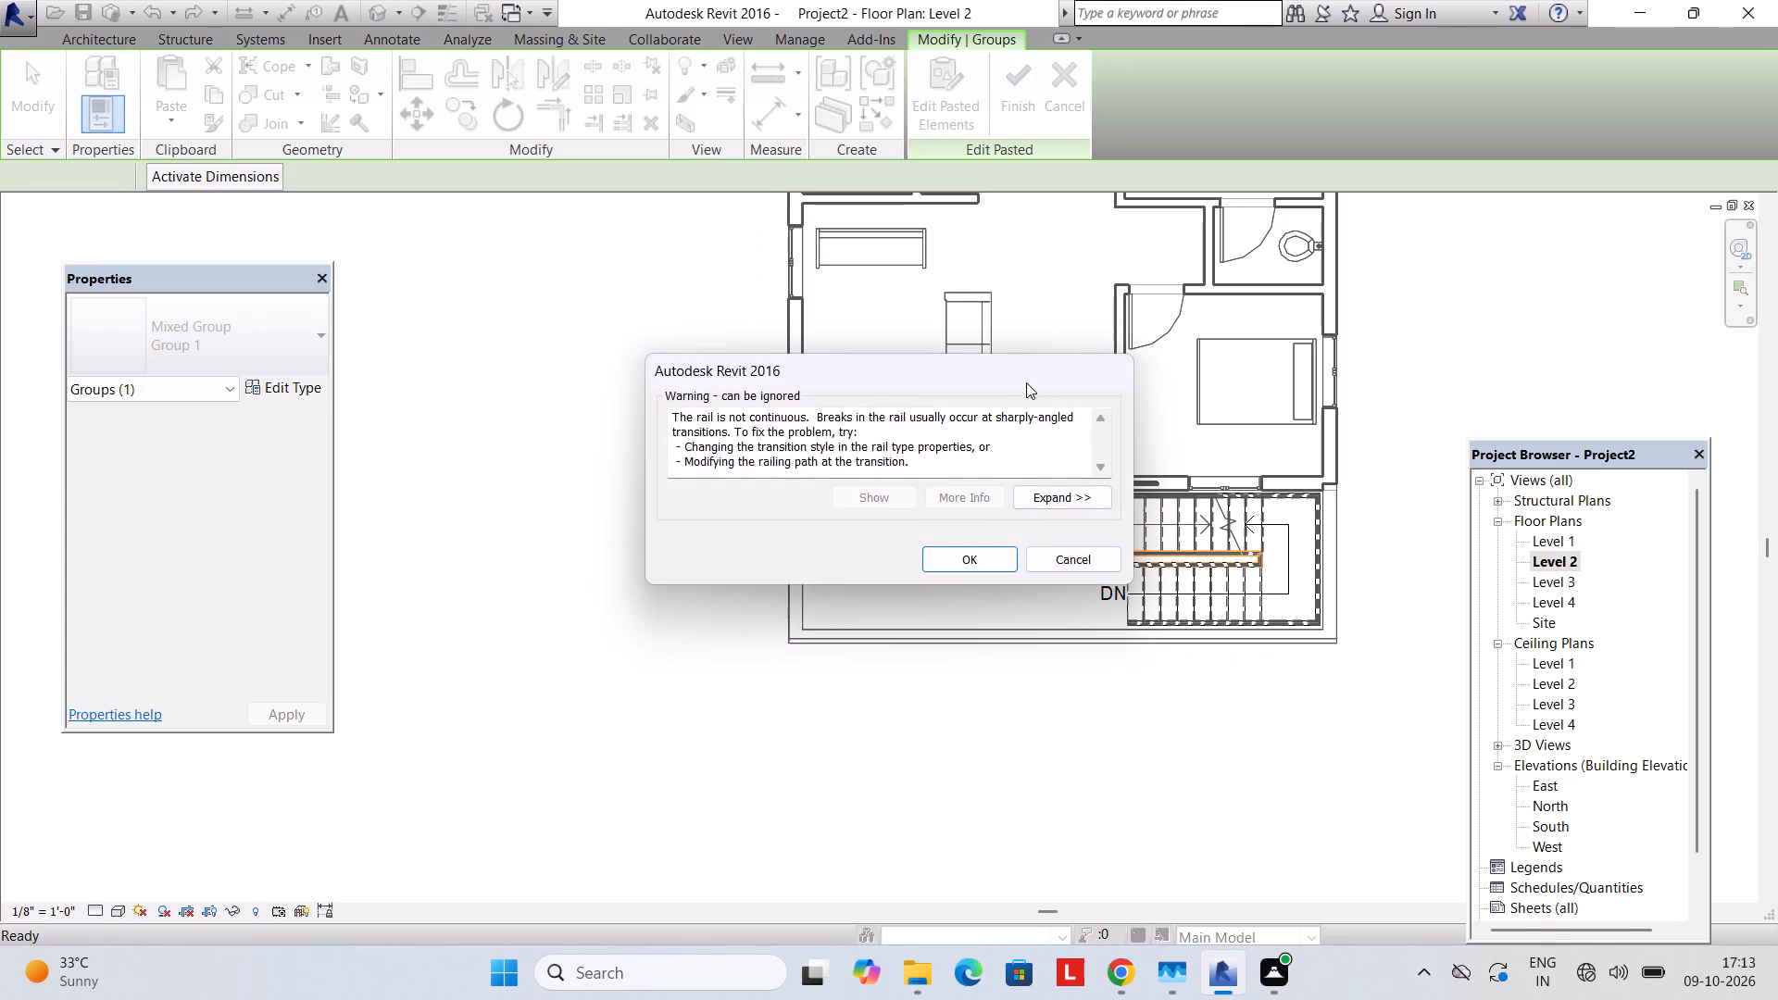
left_click(988, 566)
middle_click_drag(1012, 516, 953, 639)
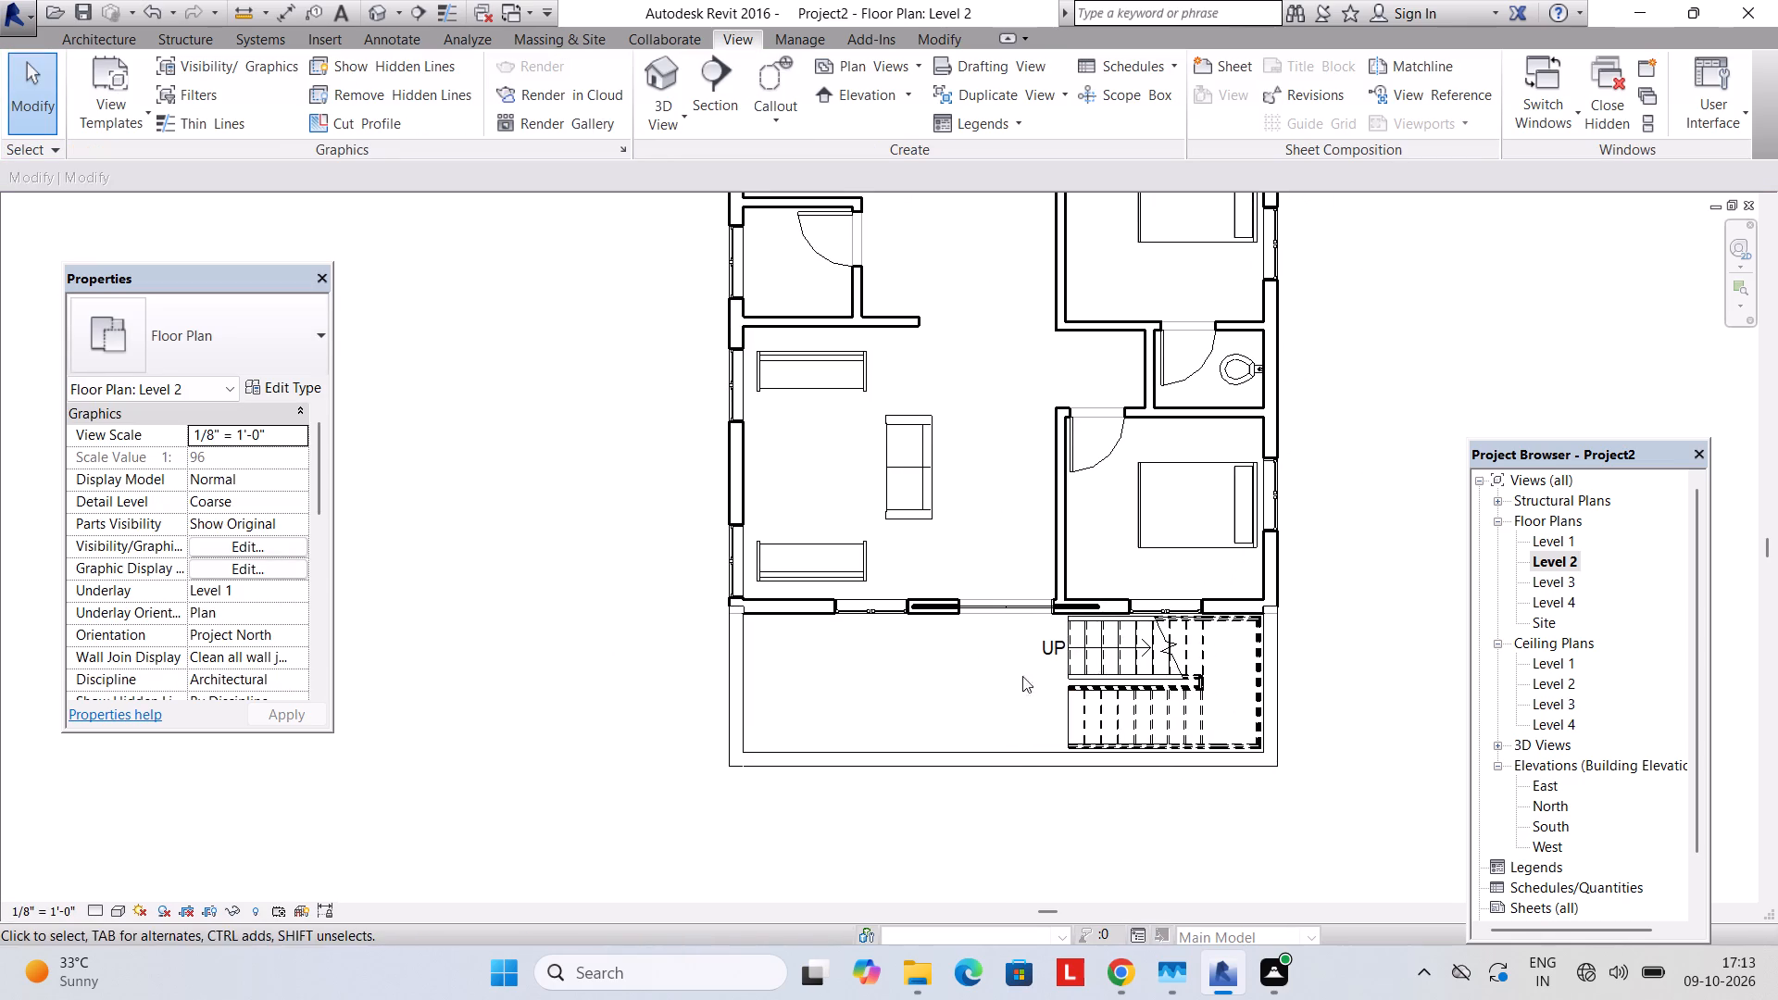
scroll(1267, 681, "up", 2)
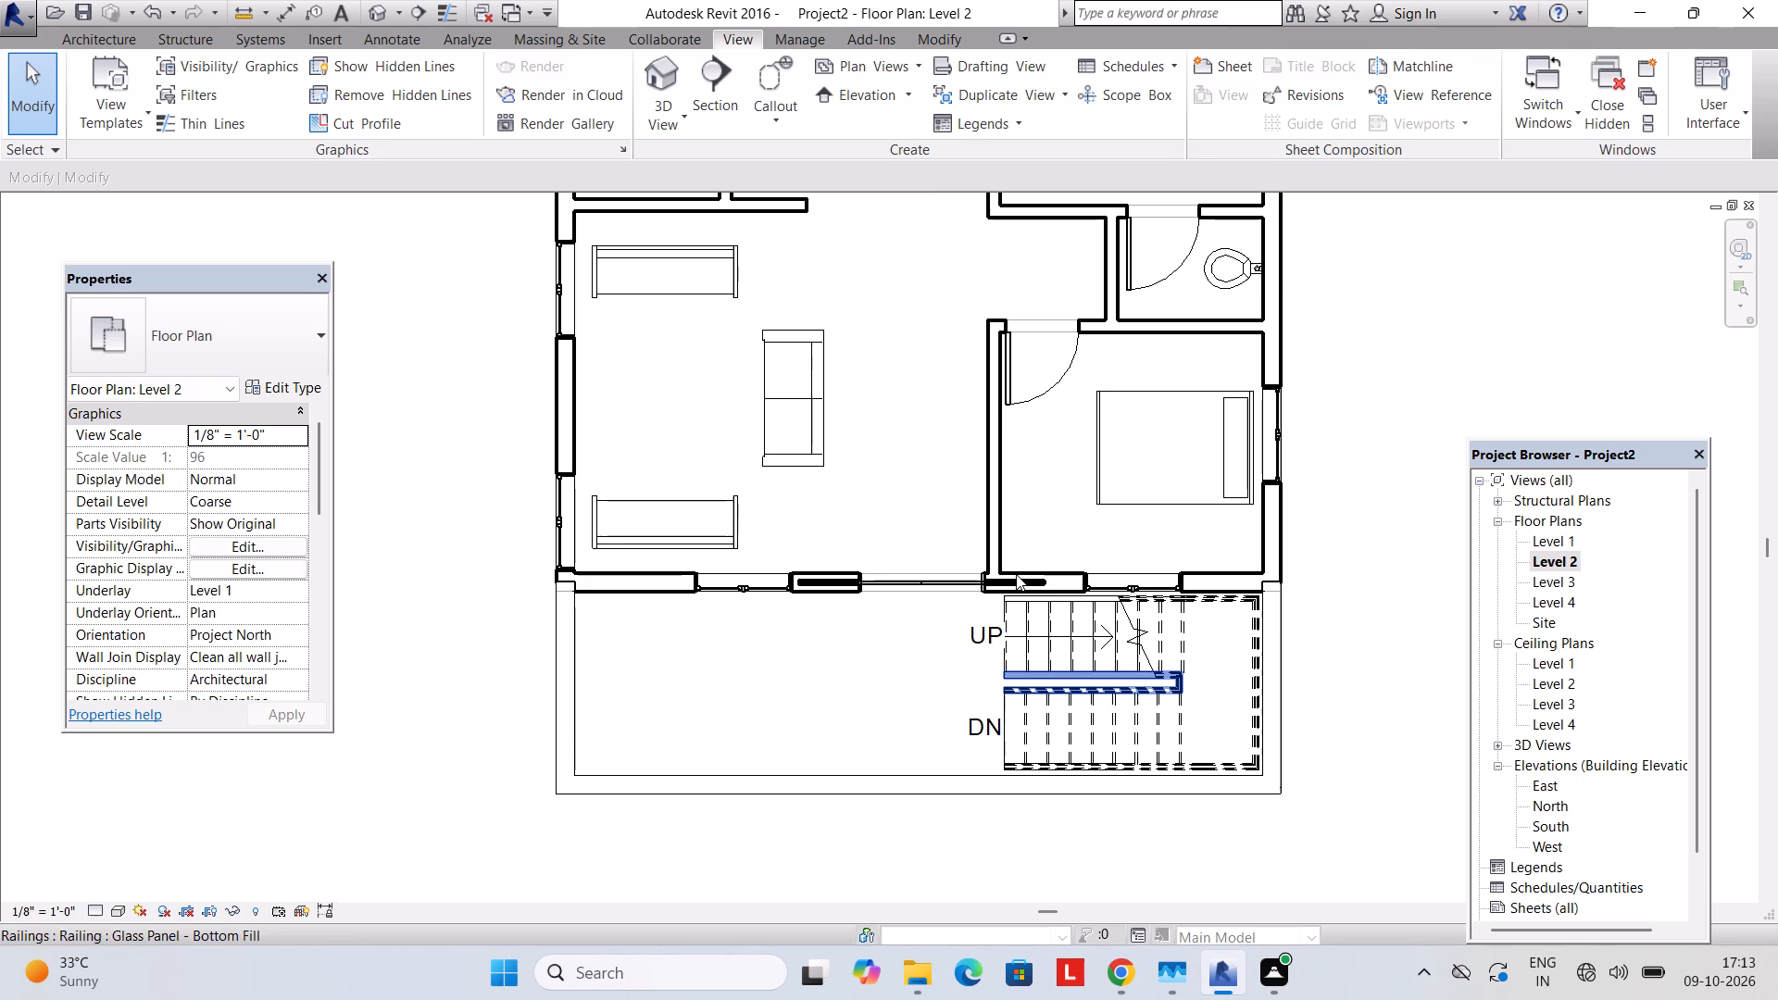
Open the default 3D view and examine the two stacked storeys from the front and side.
left_click(658, 114)
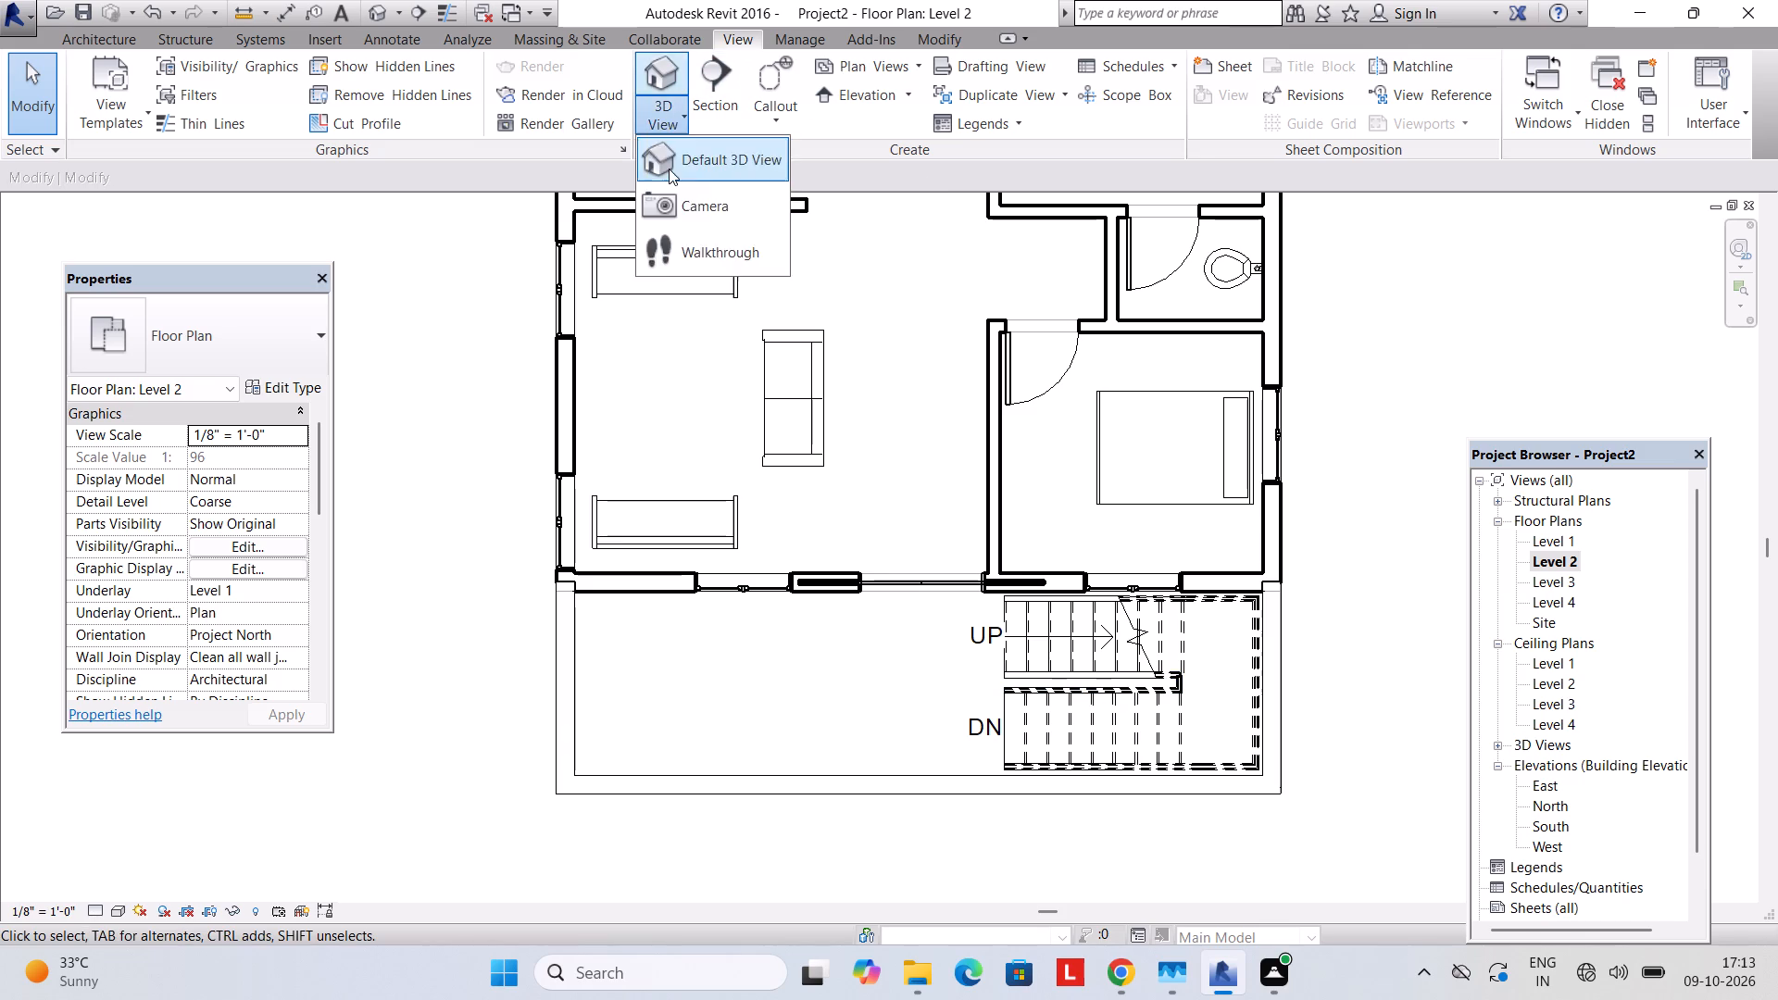
left_click(669, 169)
scroll(867, 503, "down", 1)
middle_click_drag(870, 569, 996, 518)
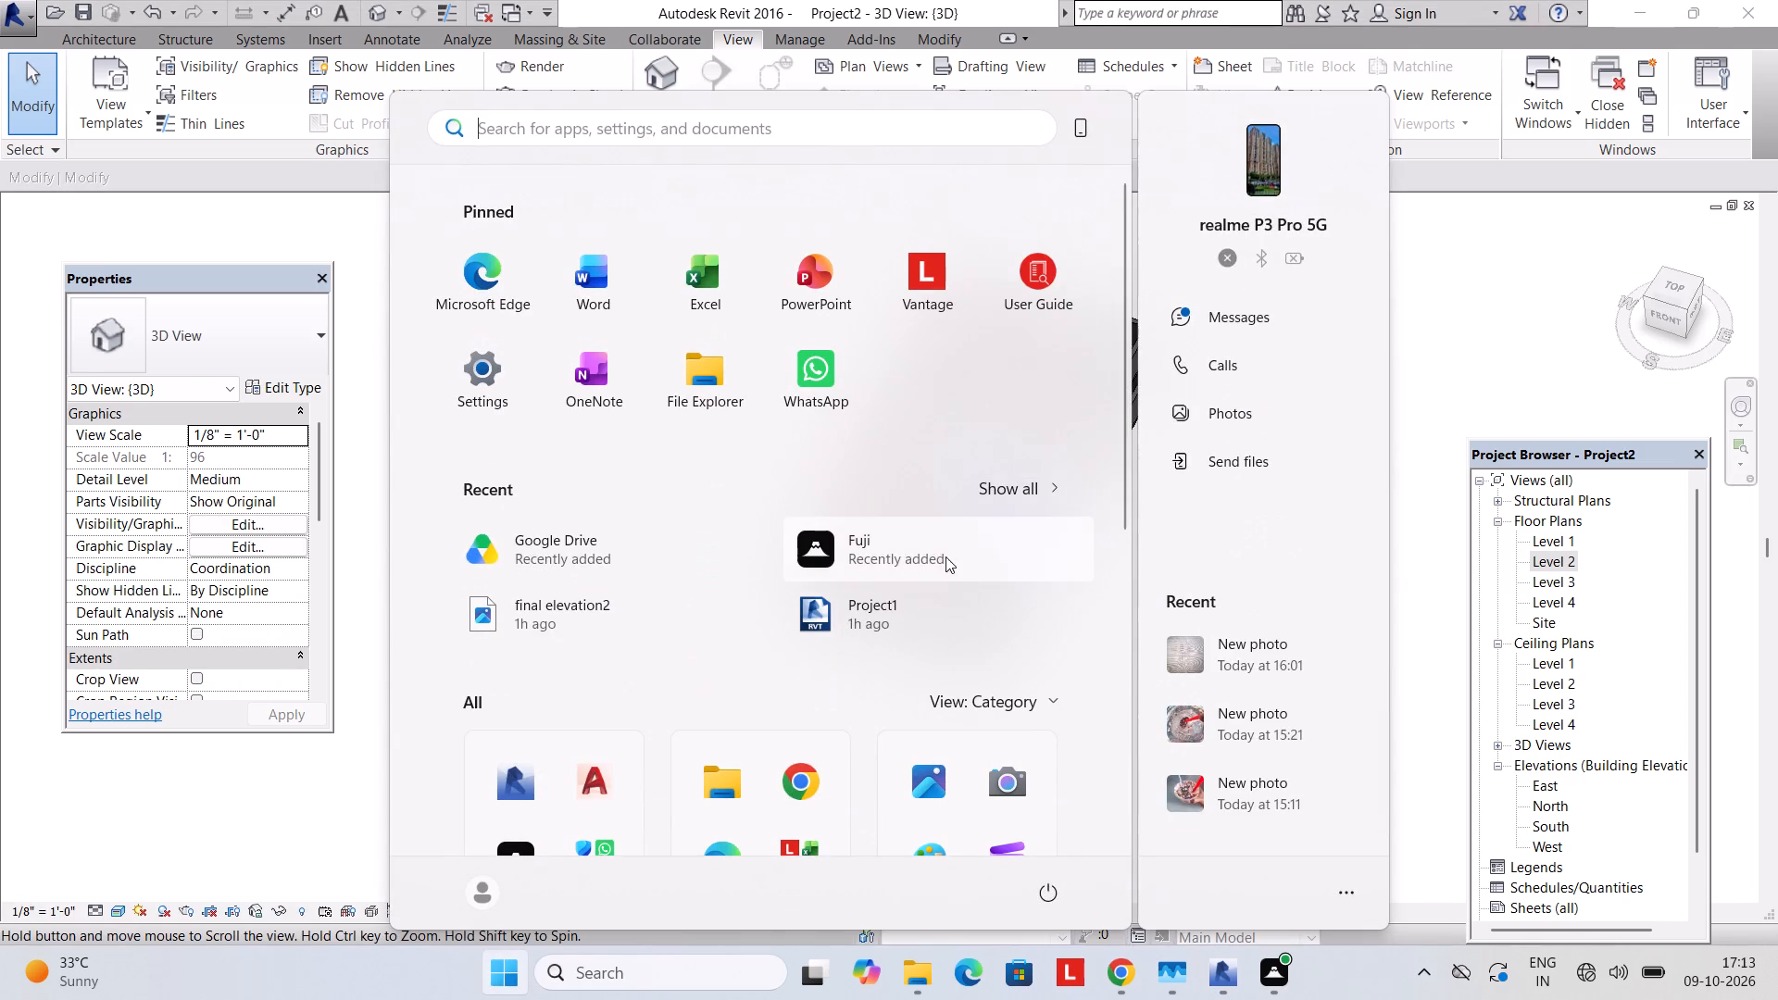
left_click(1500, 311)
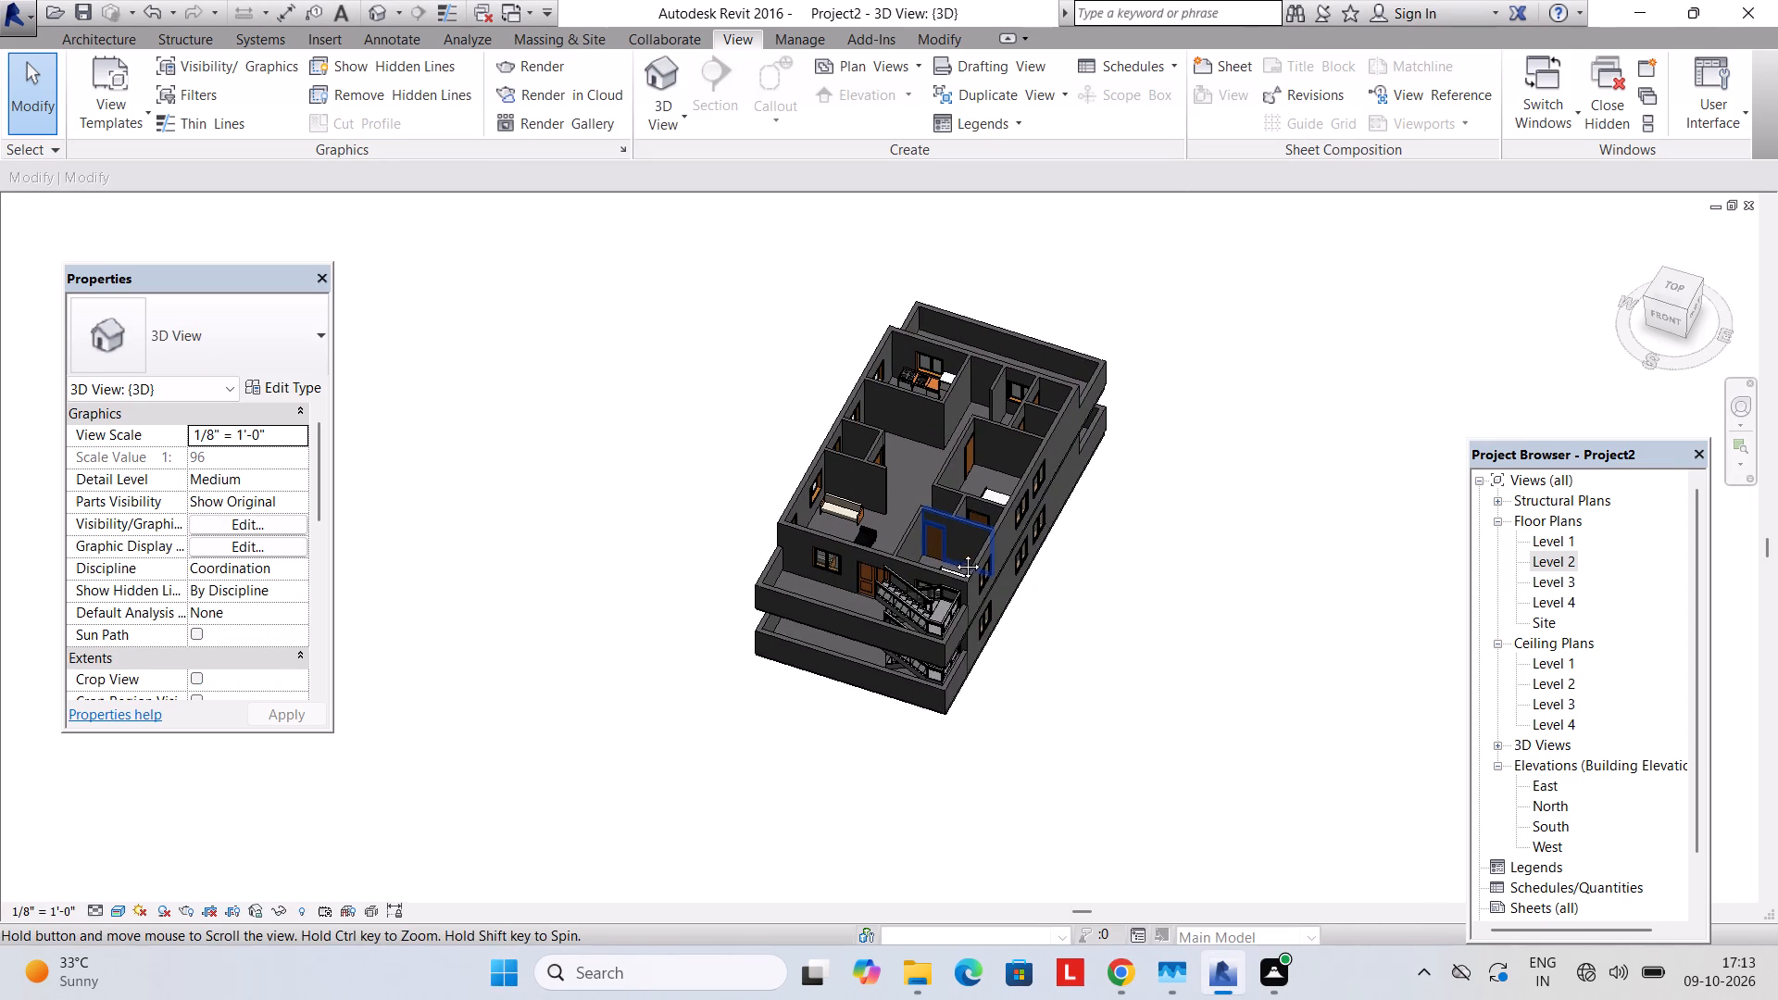
middle_click(955, 554, "shift")
middle_click_drag(902, 581, 1155, 528, "shift")
middle_click_drag(1180, 541, 1013, 505)
middle_click_drag(1066, 520, 1111, 498, "shift")
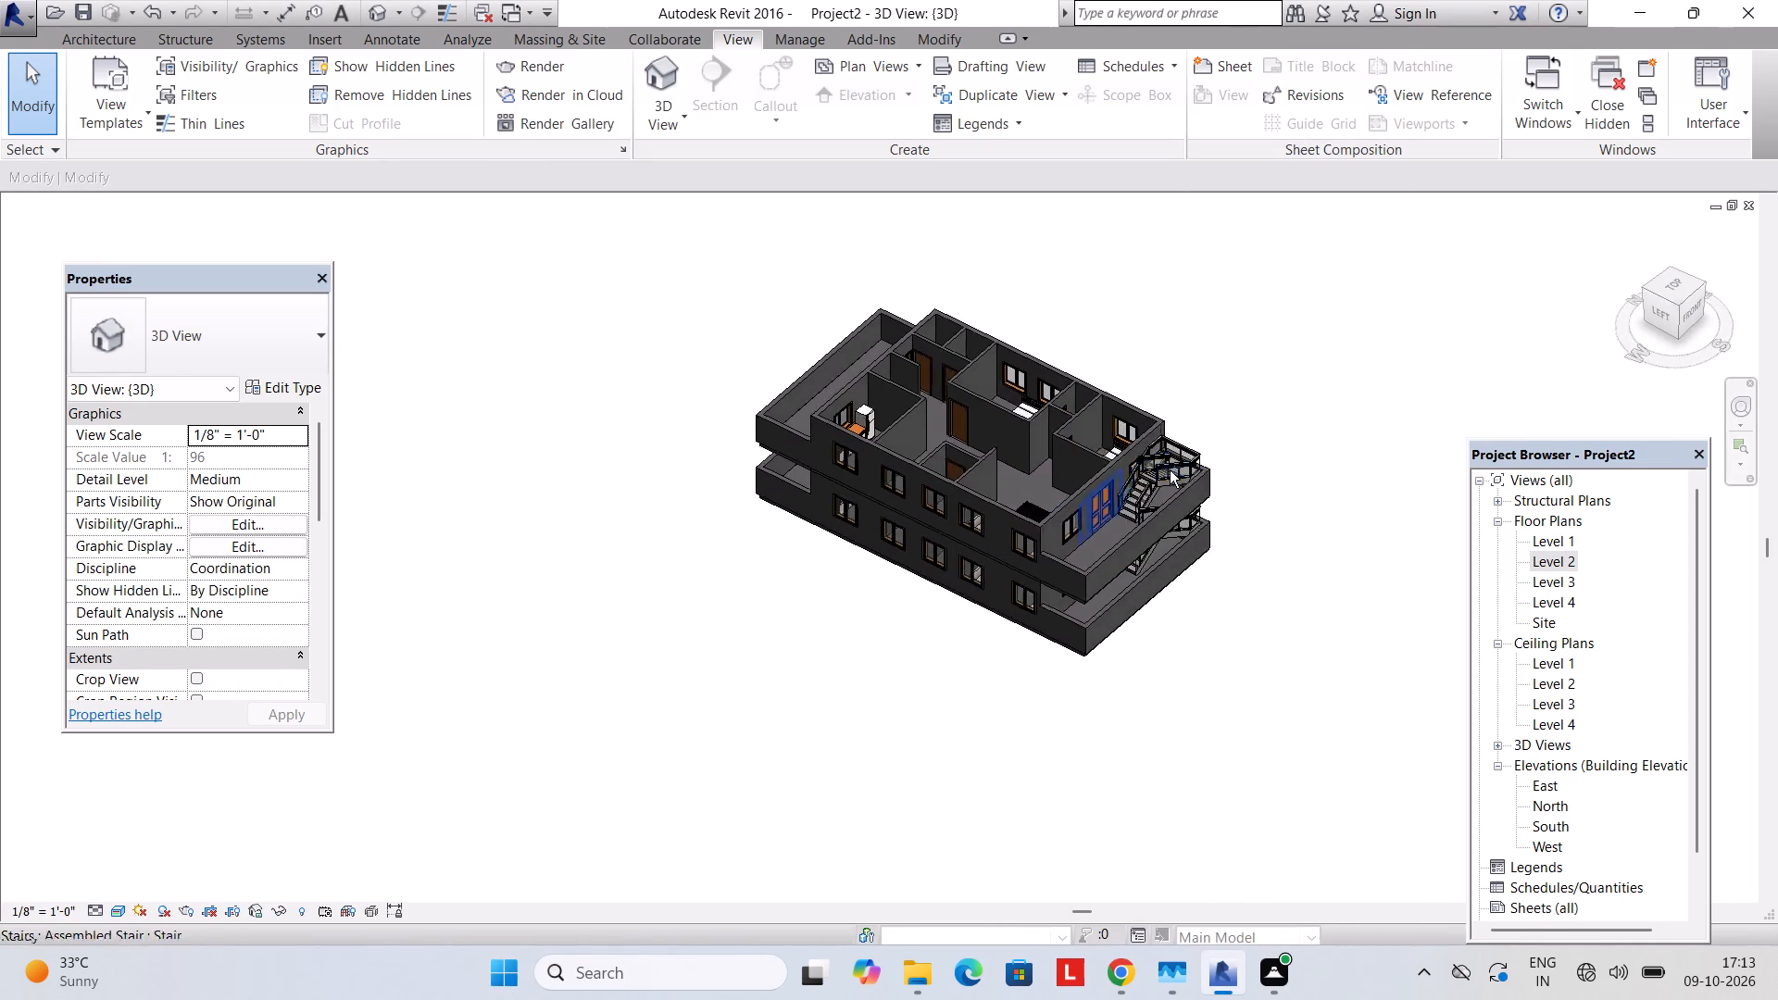
middle_click_drag(1169, 469, 983, 587)
middle_click_drag(955, 597, 1133, 506, "shift")
Examine the upper storey's entrance stair up close, including its glass panel railing on the terrace.
scroll(1090, 440, "up", 10)
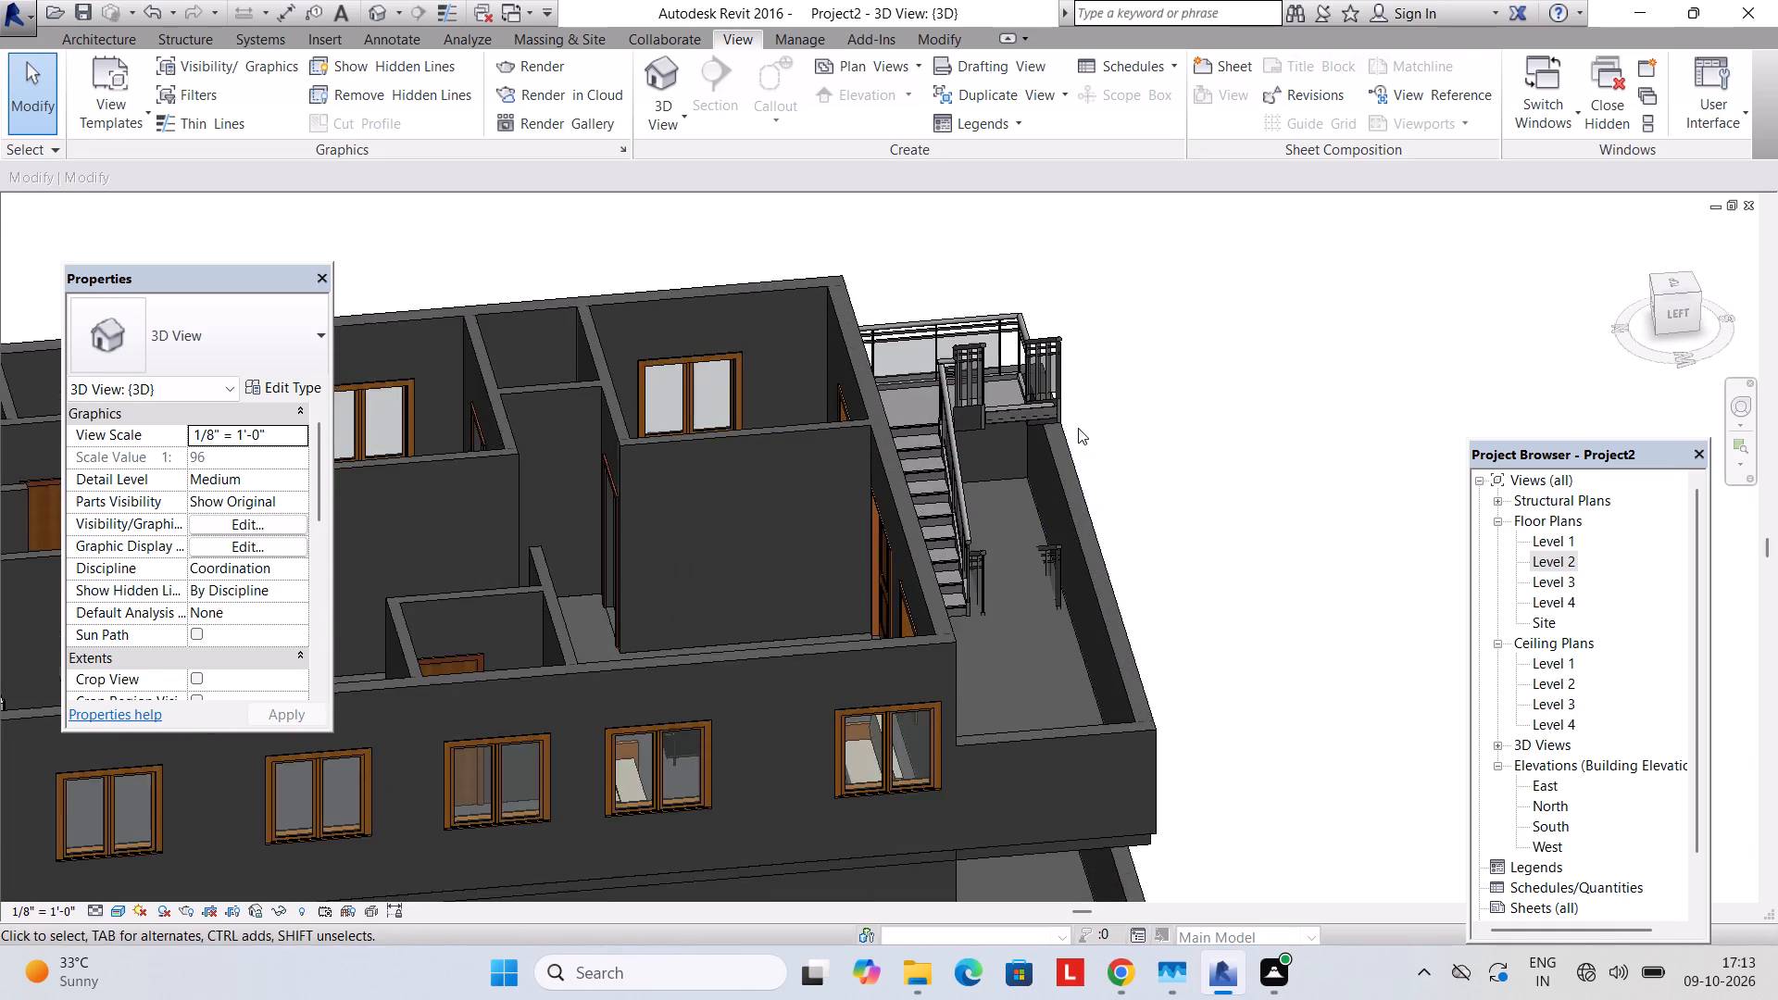
scroll(1078, 428, "up", 1)
middle_click_drag(1103, 498, 1030, 512, "shift")
middle_click_drag(1013, 572, 1058, 364)
scroll(1047, 548, "up", 1)
middle_click_drag(1036, 569, 1045, 388)
middle_click_drag(1005, 554, 1047, 553)
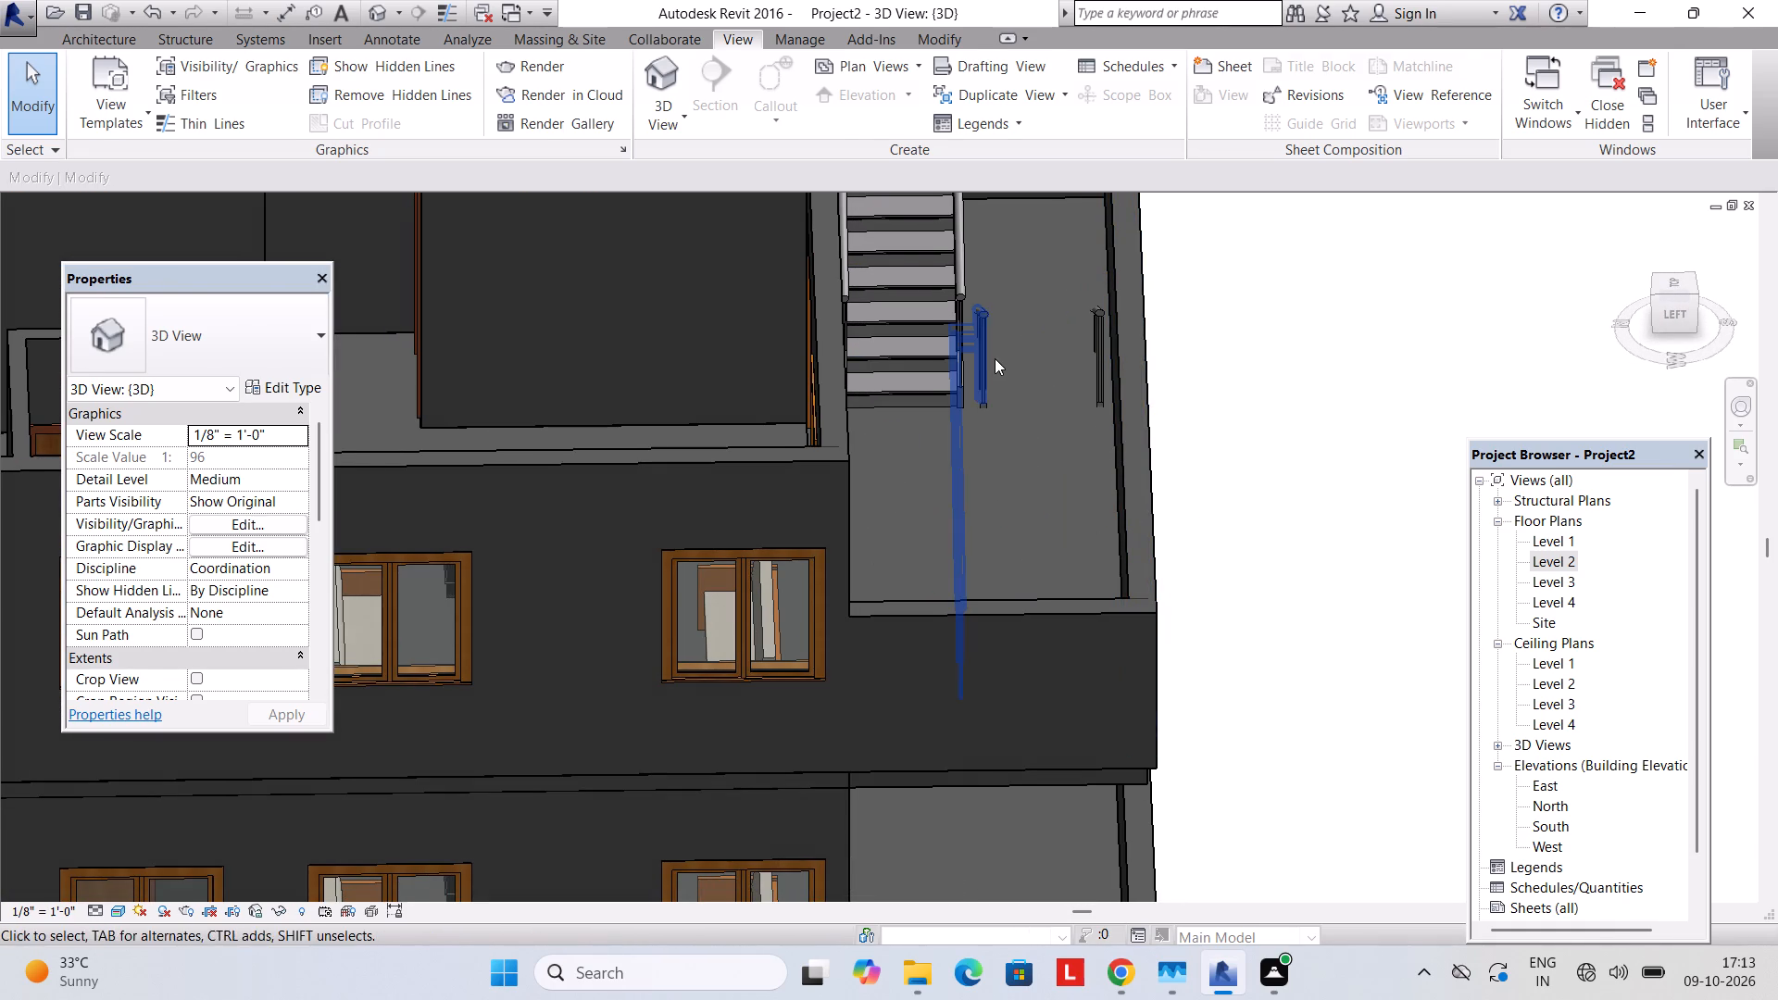
left_click(992, 356)
key("Escape")
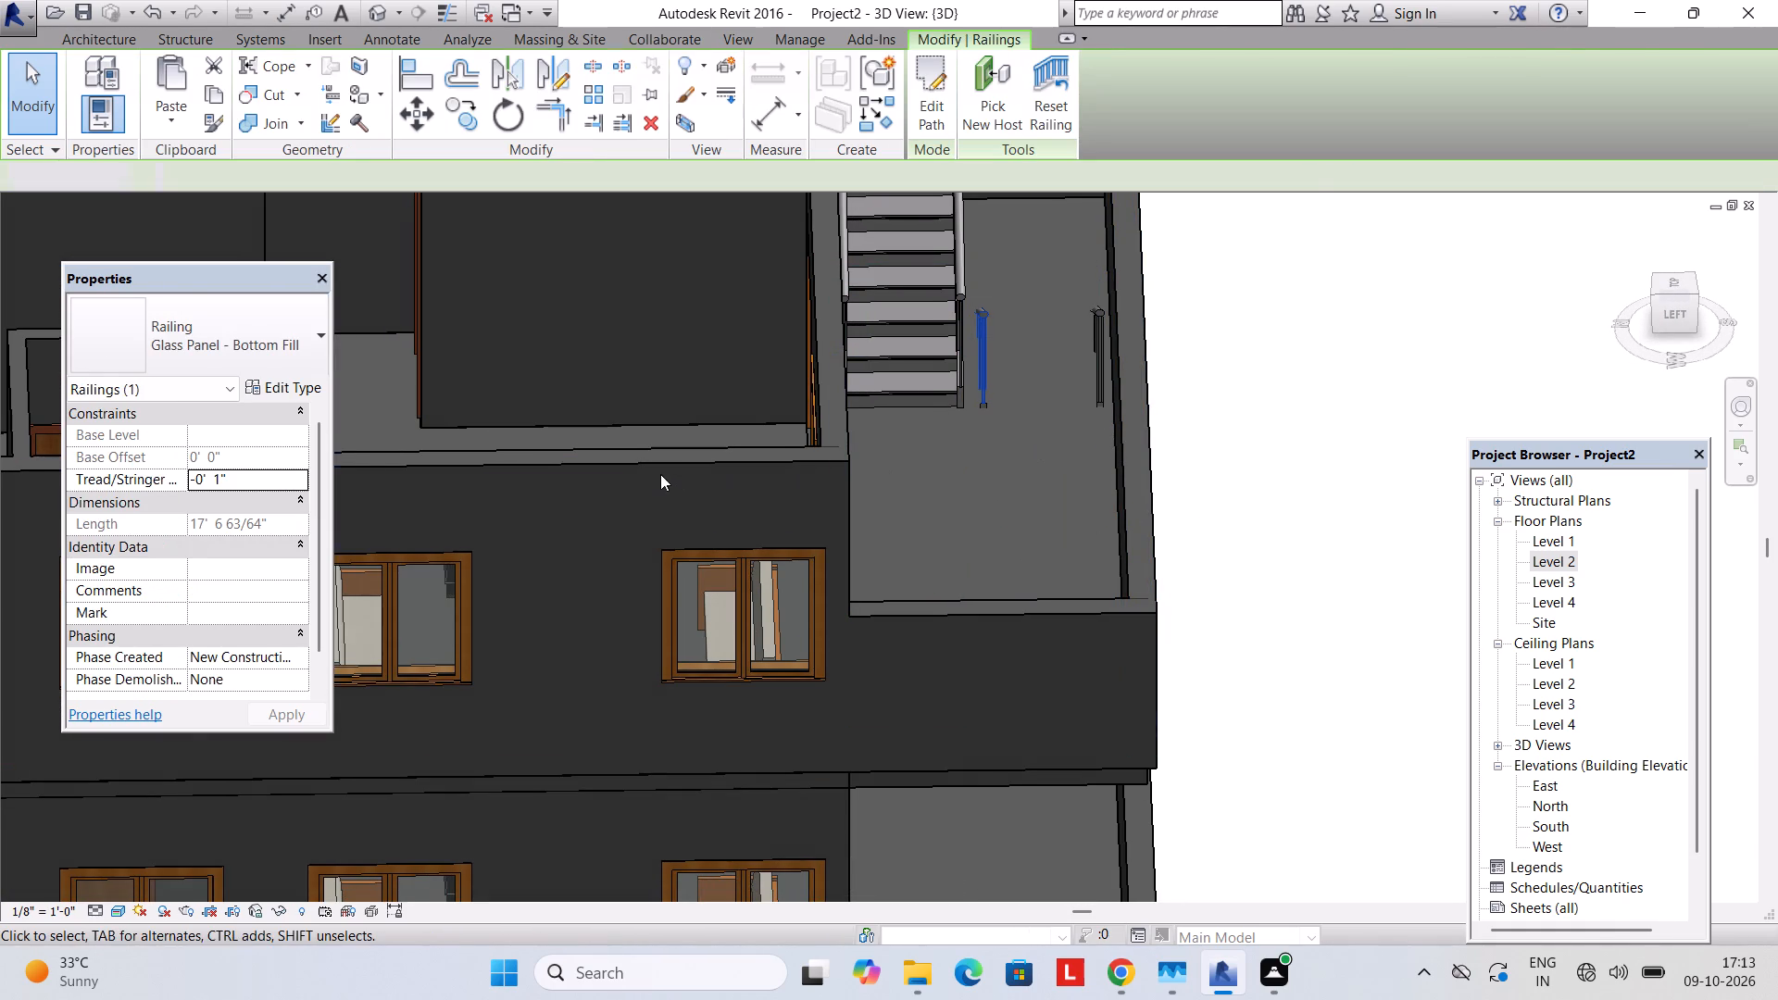
middle_click_drag(1085, 400, 1059, 428, "shift")
scroll(1118, 439, "down", 4)
Examine both storeys' front terraces, stairs and upper rooms in 3D, from the side, front and above.
middle_click_drag(1119, 449, 1089, 437, "shift")
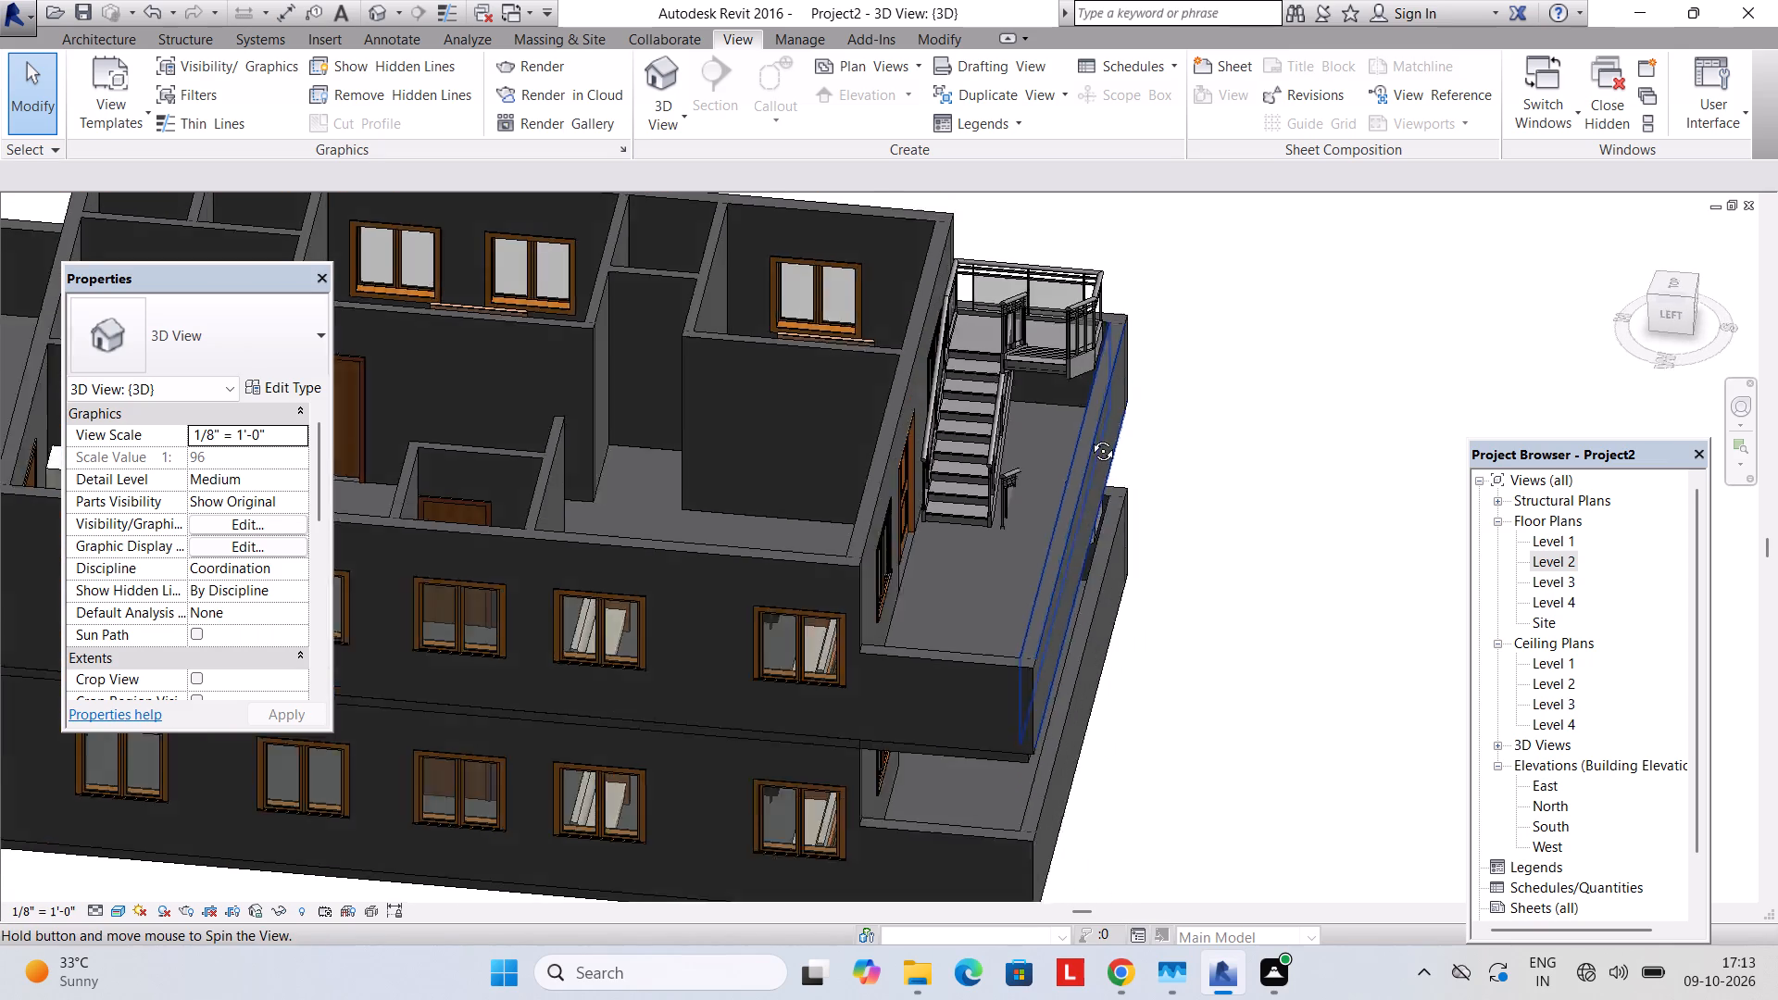
middle_click_drag(1089, 437, 920, 228, "shift")
middle_click_drag(942, 365, 1353, 430)
middle_click_drag(1390, 506, 1323, 482, "shift")
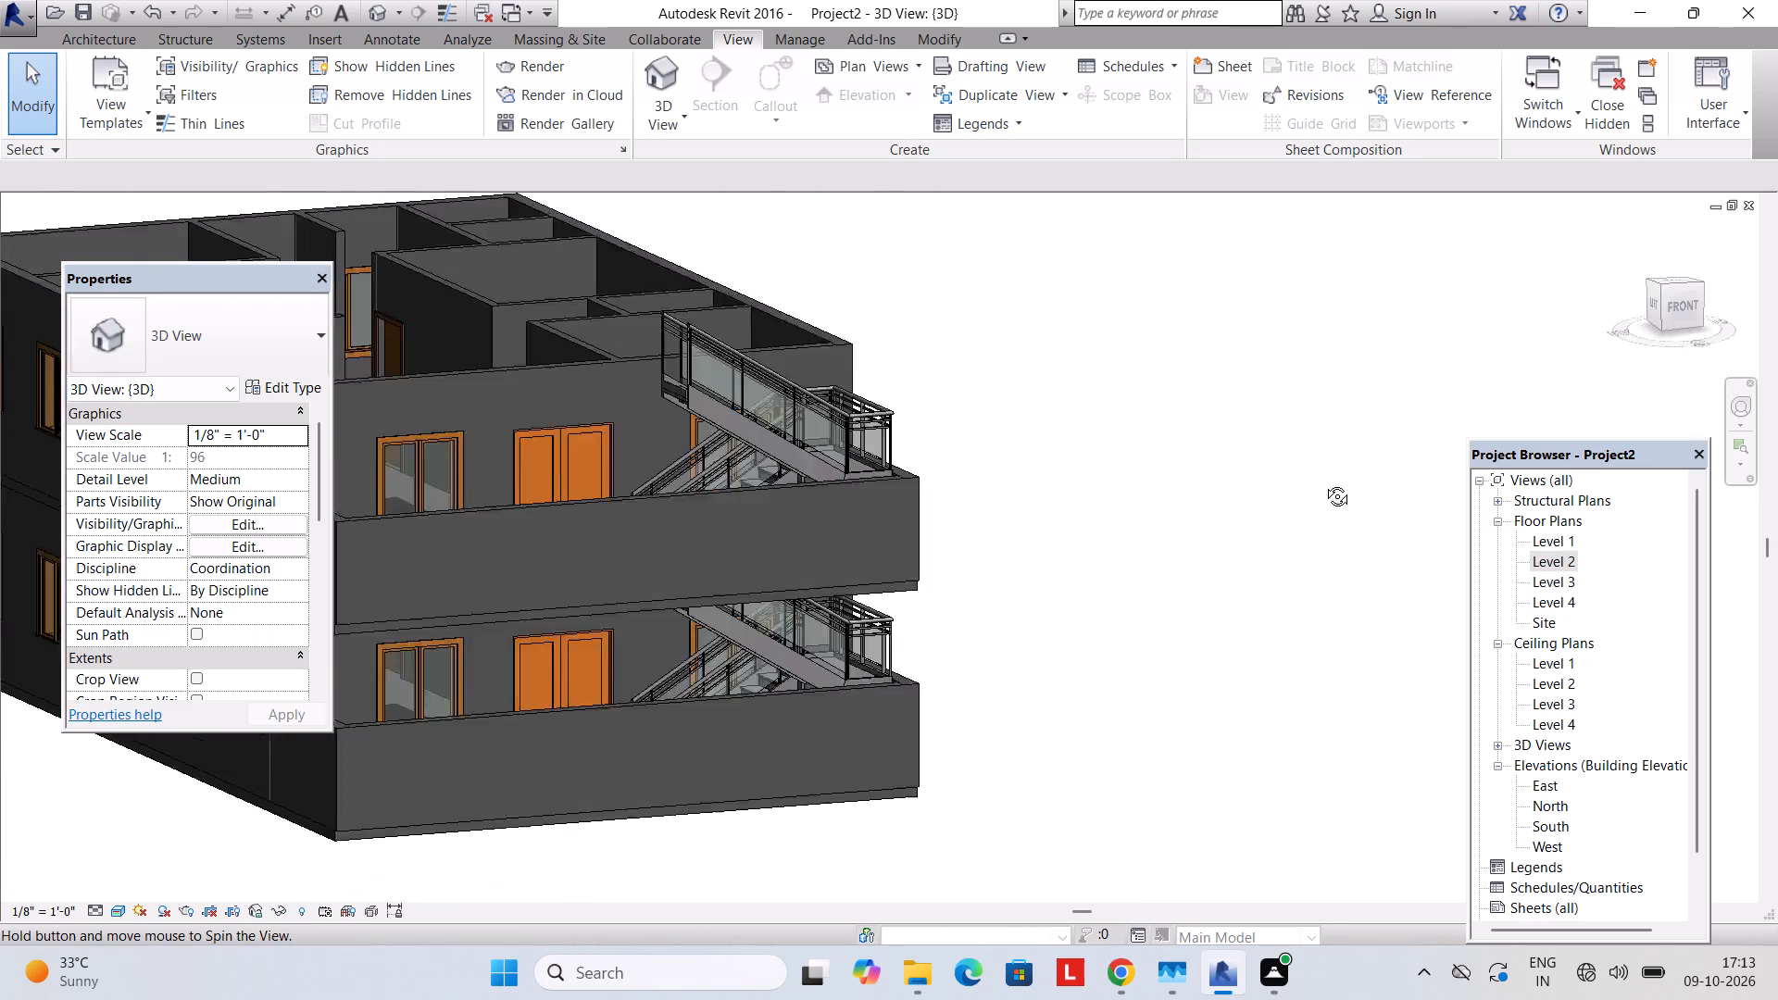
middle_click_drag(1323, 482, 1250, 444, "shift")
middle_click_drag(1163, 442, 1581, 451)
scroll(1446, 436, "down", 4)
middle_click(1371, 473)
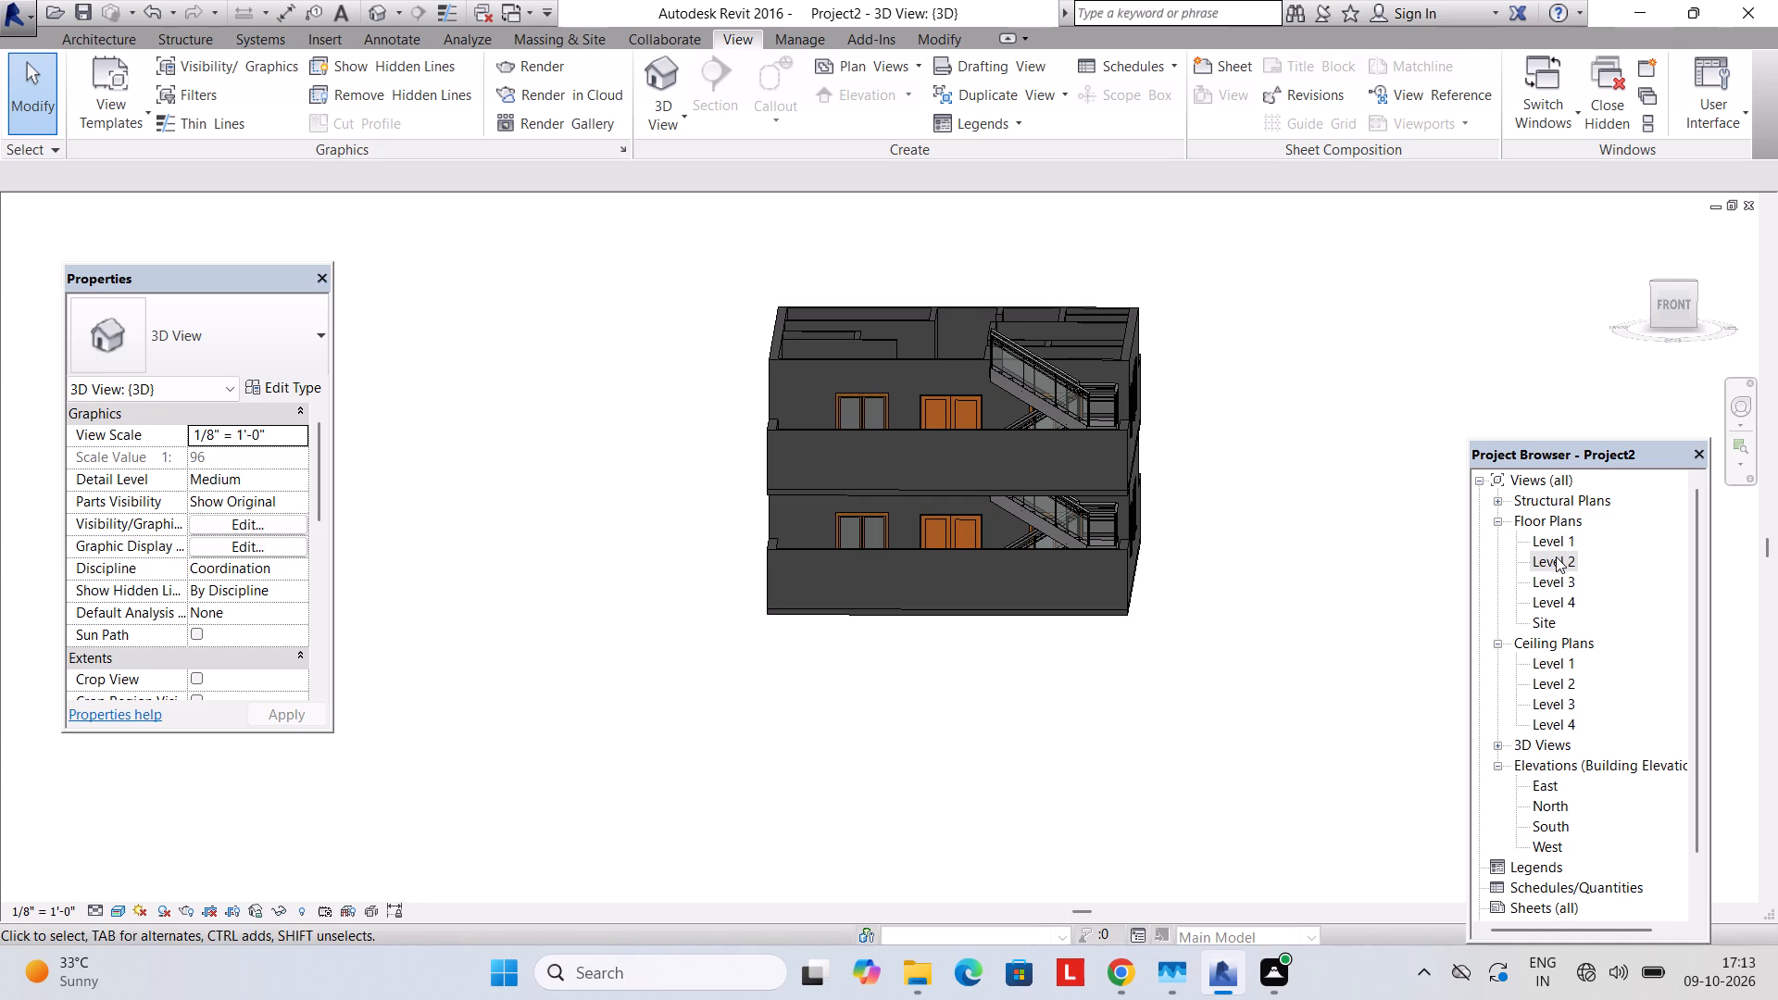
middle_click_drag(1291, 492, 1275, 649, "shift")
middle_click_drag(1285, 575, 1301, 661, "shift")
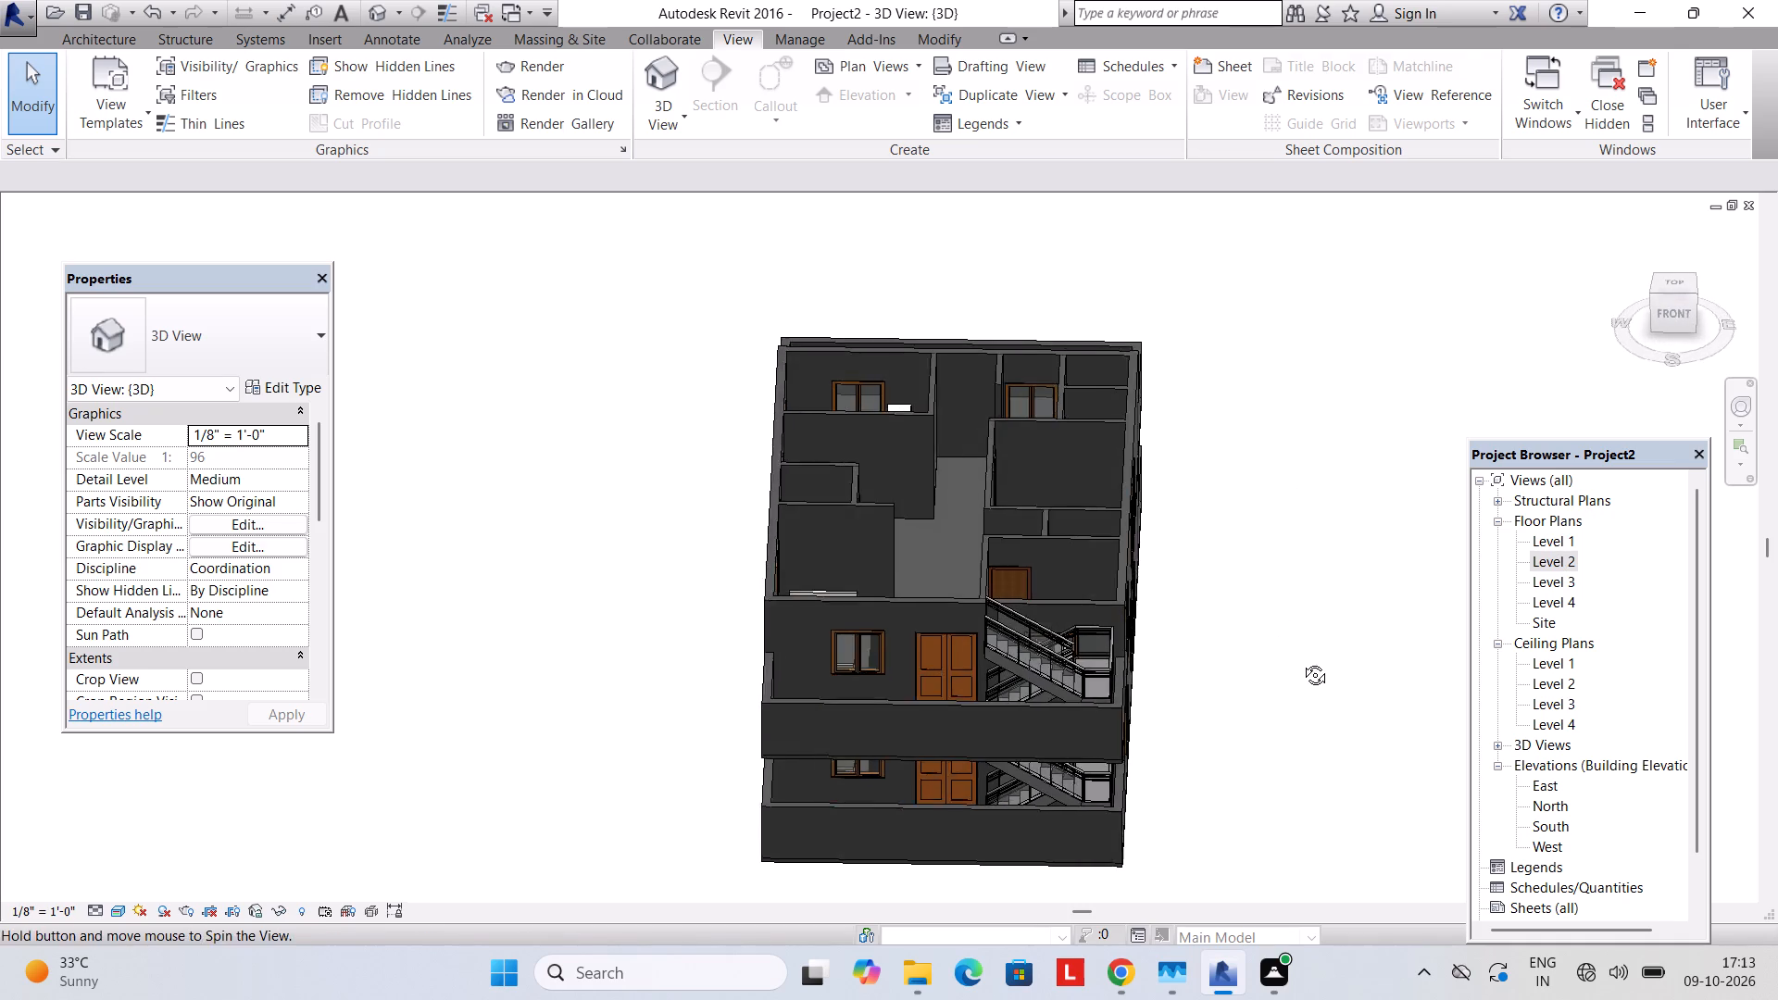
middle_click_drag(1301, 661, 1302, 661, "shift")
On the Level 3 floor plan, create a Generic - 12" floor with a rectangular boundary around the whole house's outer walls.
double_click(1543, 576)
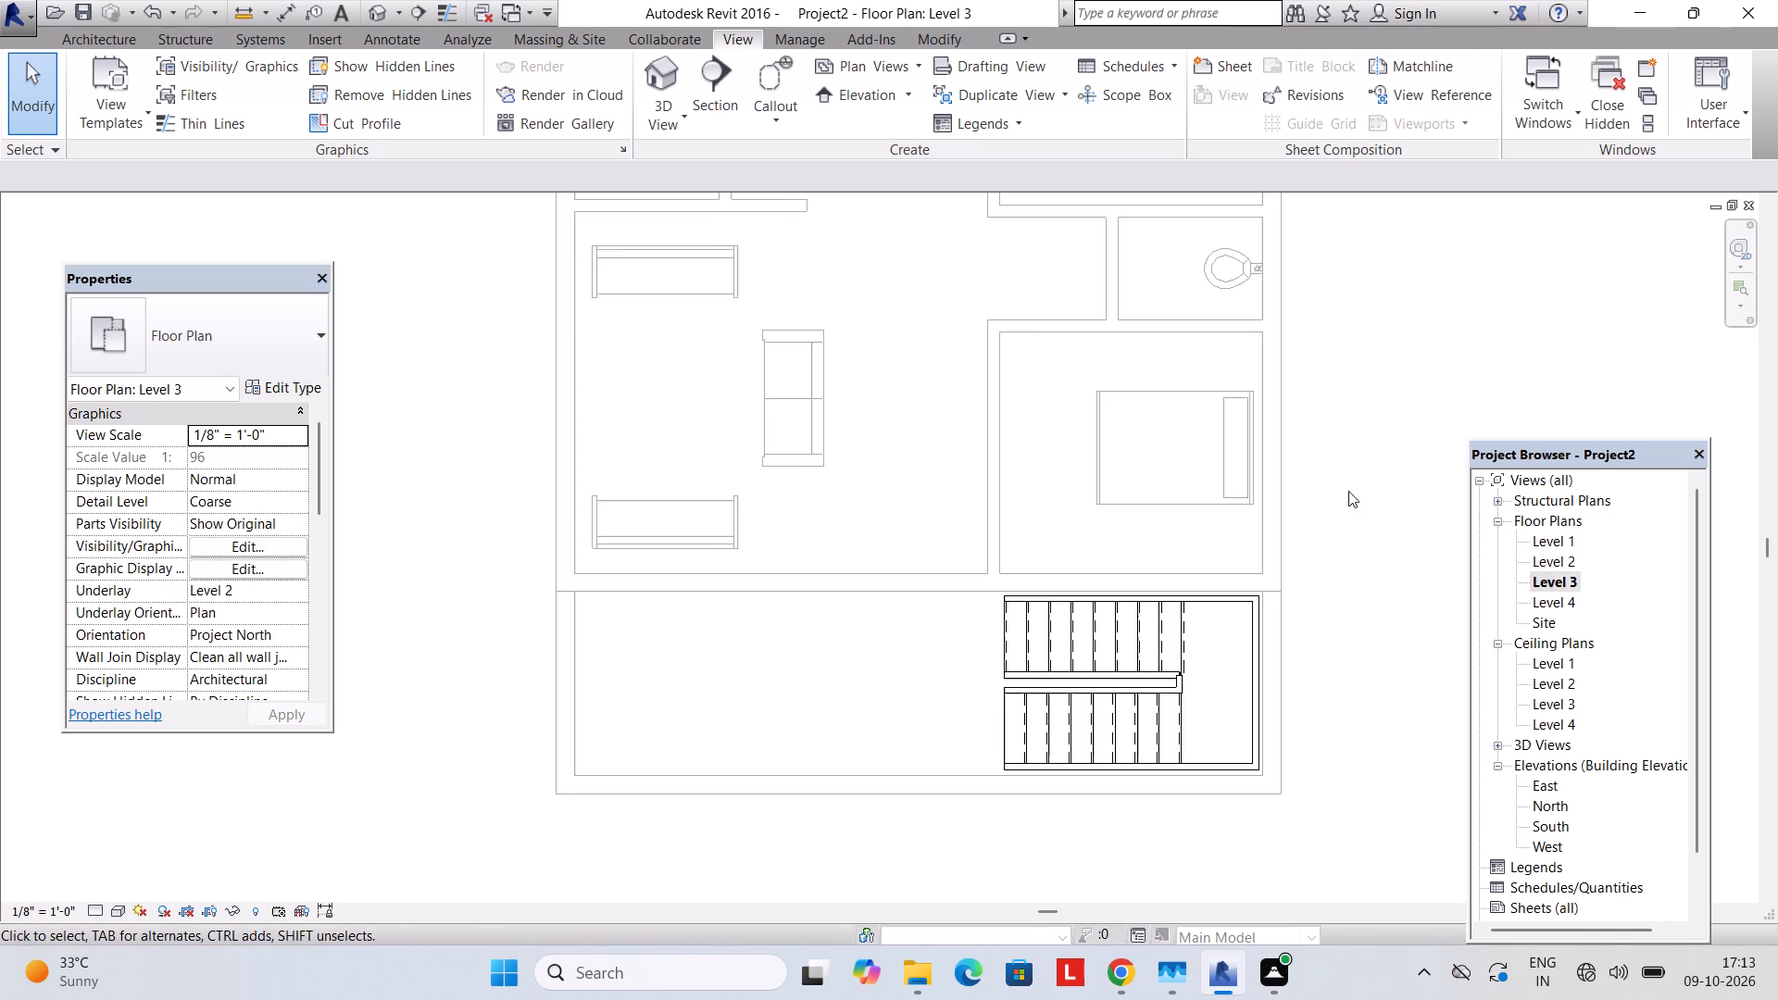
middle_click_drag(1348, 491, 1445, 448)
scroll(1438, 456, "down", 6)
middle_click_drag(1408, 430, 1280, 533)
scroll(1287, 505, "down", 2)
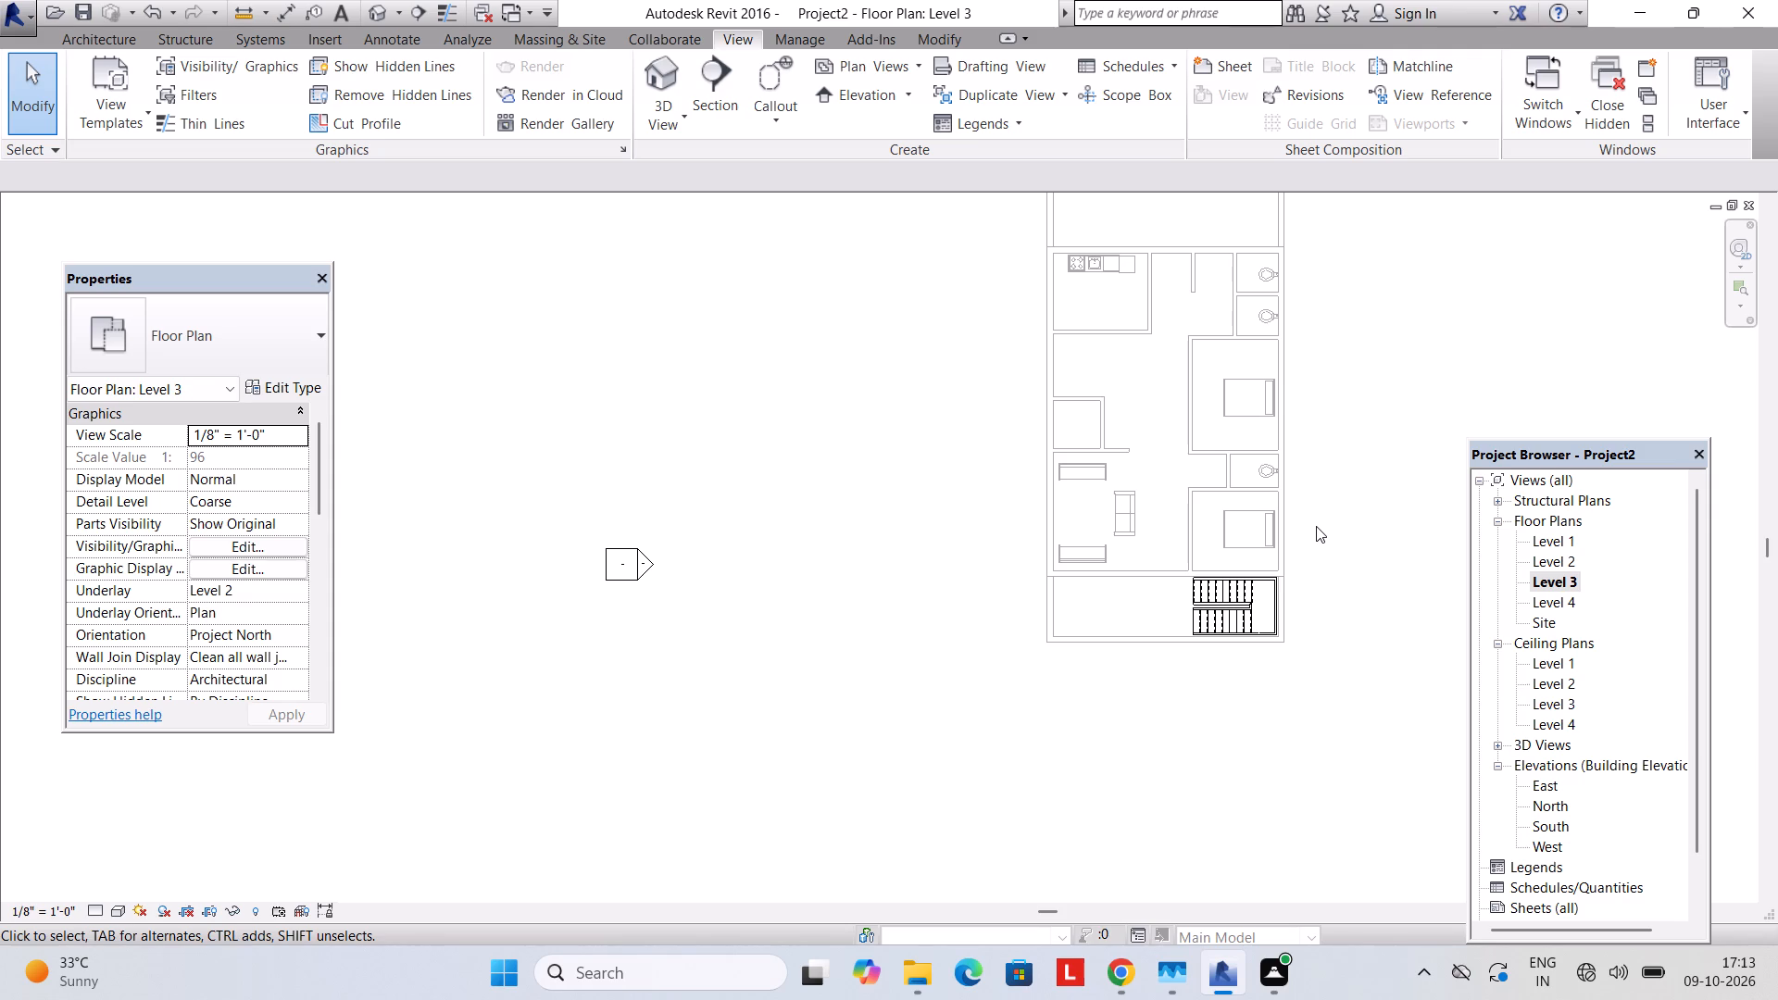
scroll(1336, 387, "down", 1)
middle_click_drag(1338, 393, 1317, 436)
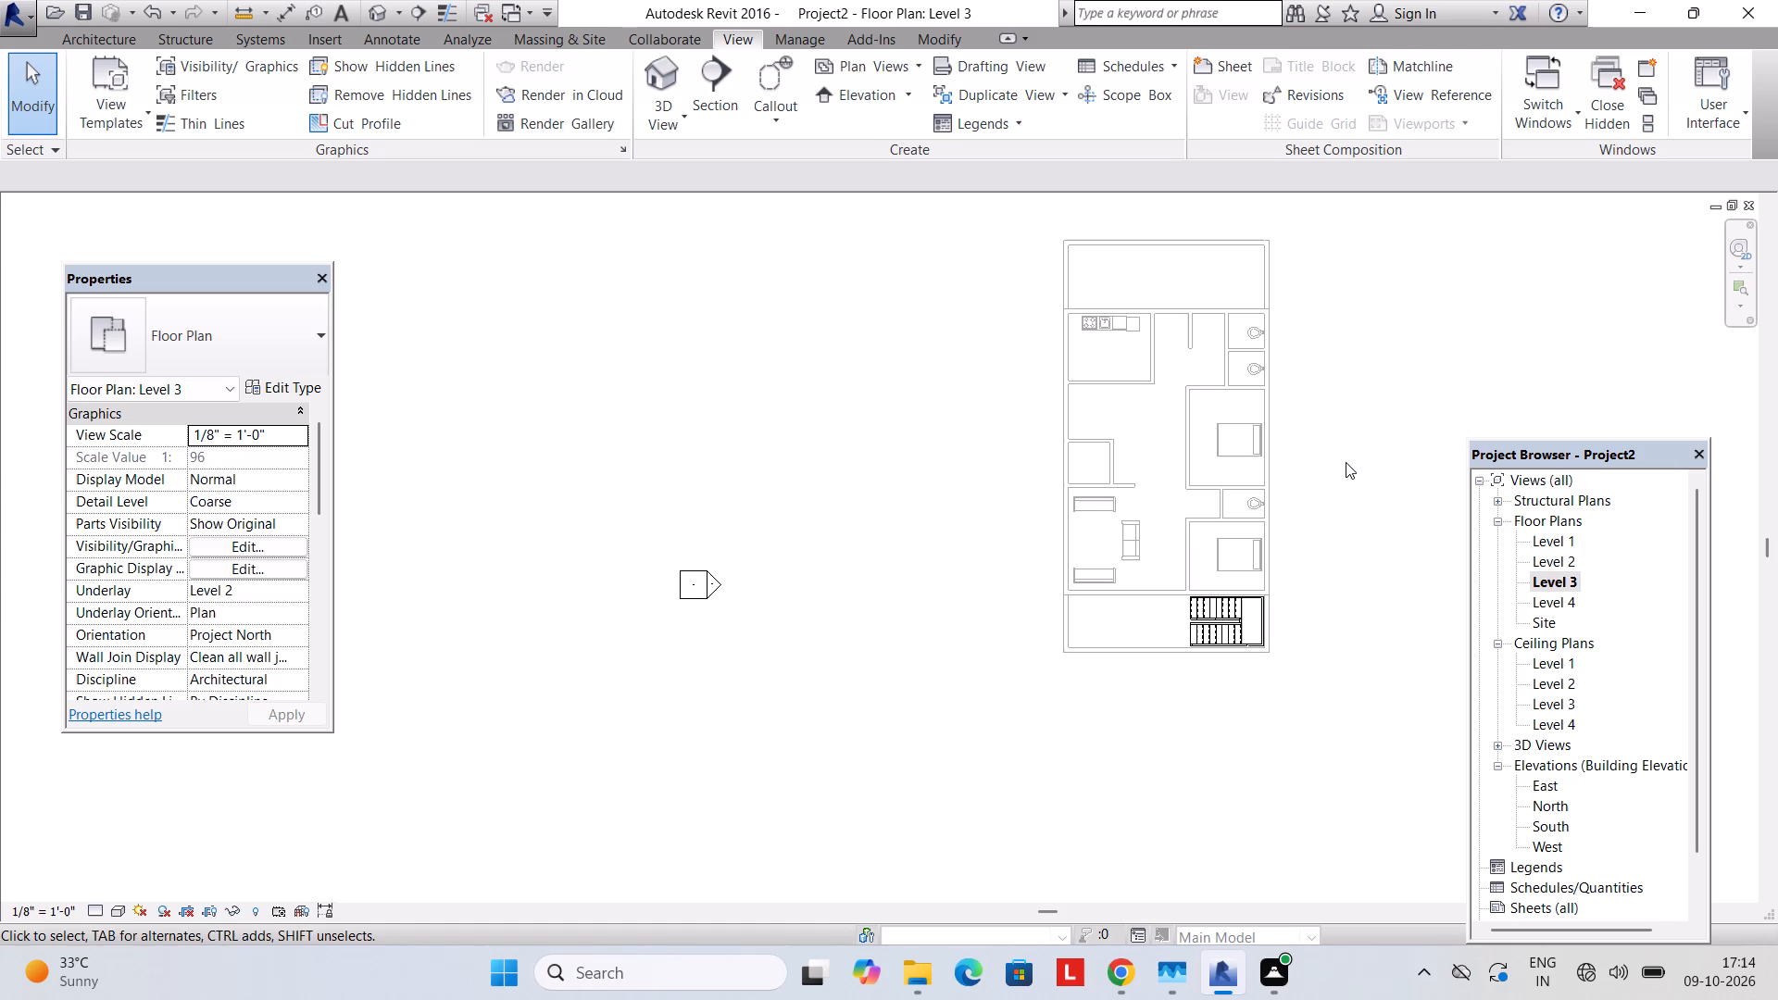
middle_click_drag(1120, 453, 1144, 510)
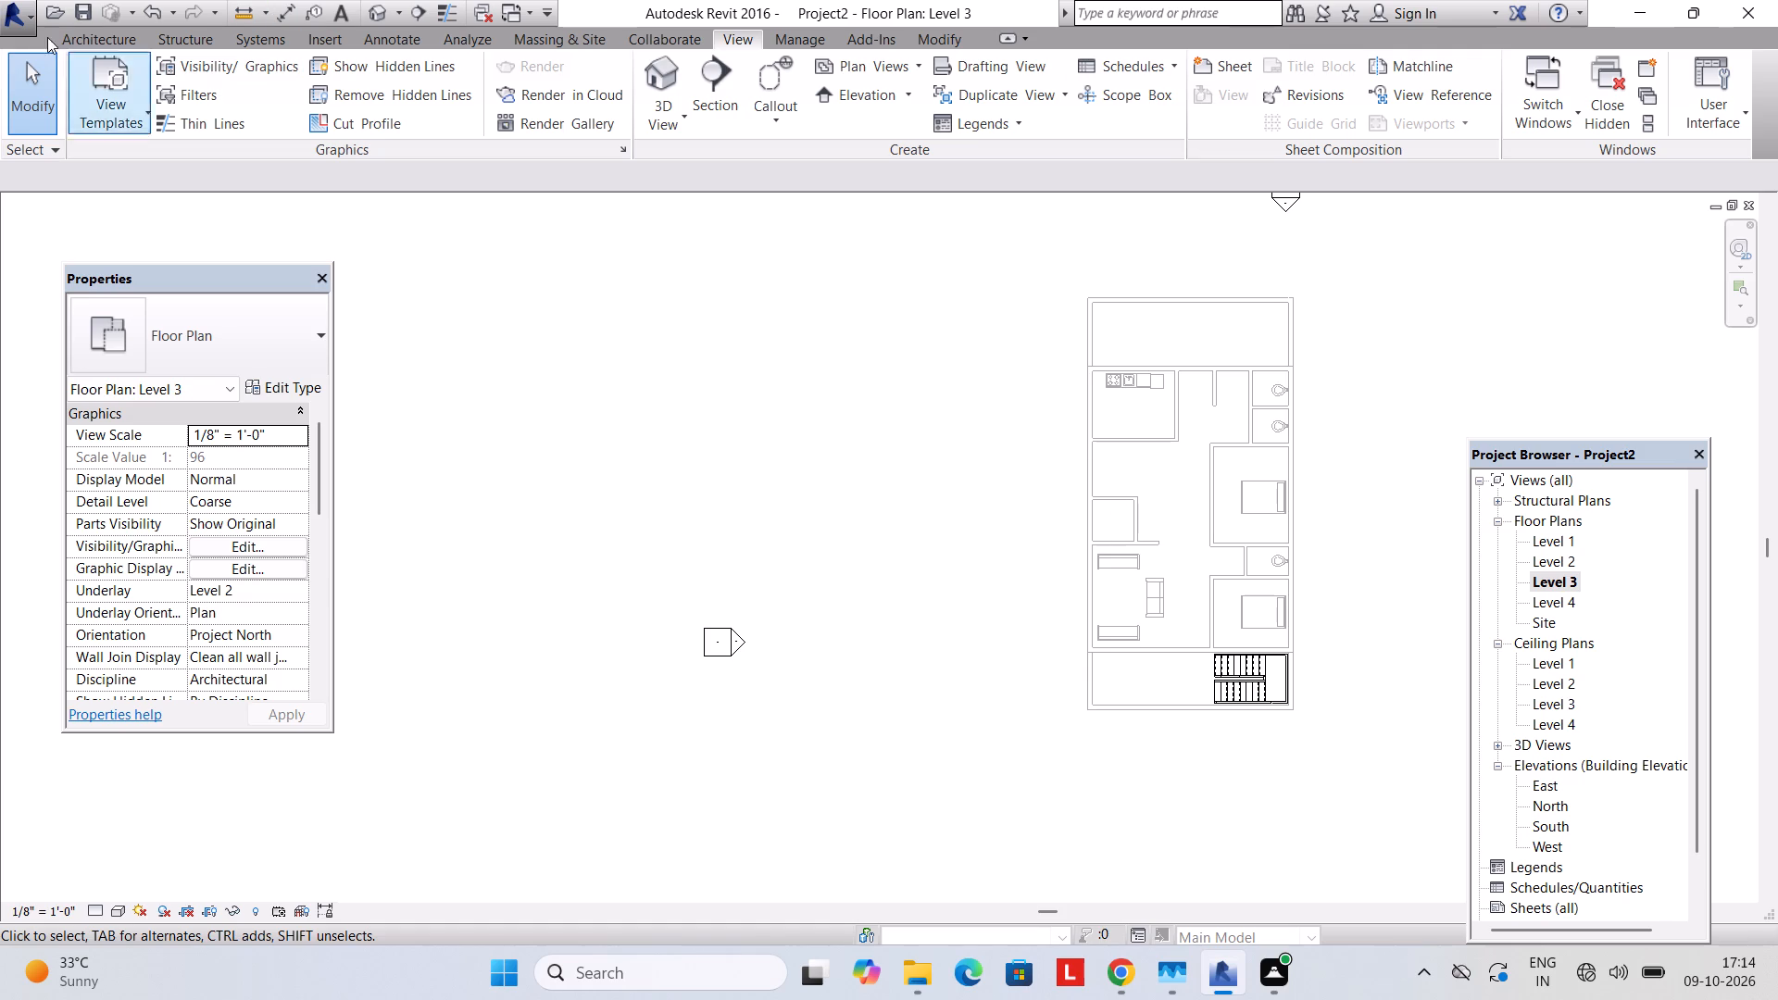
left_click(88, 34)
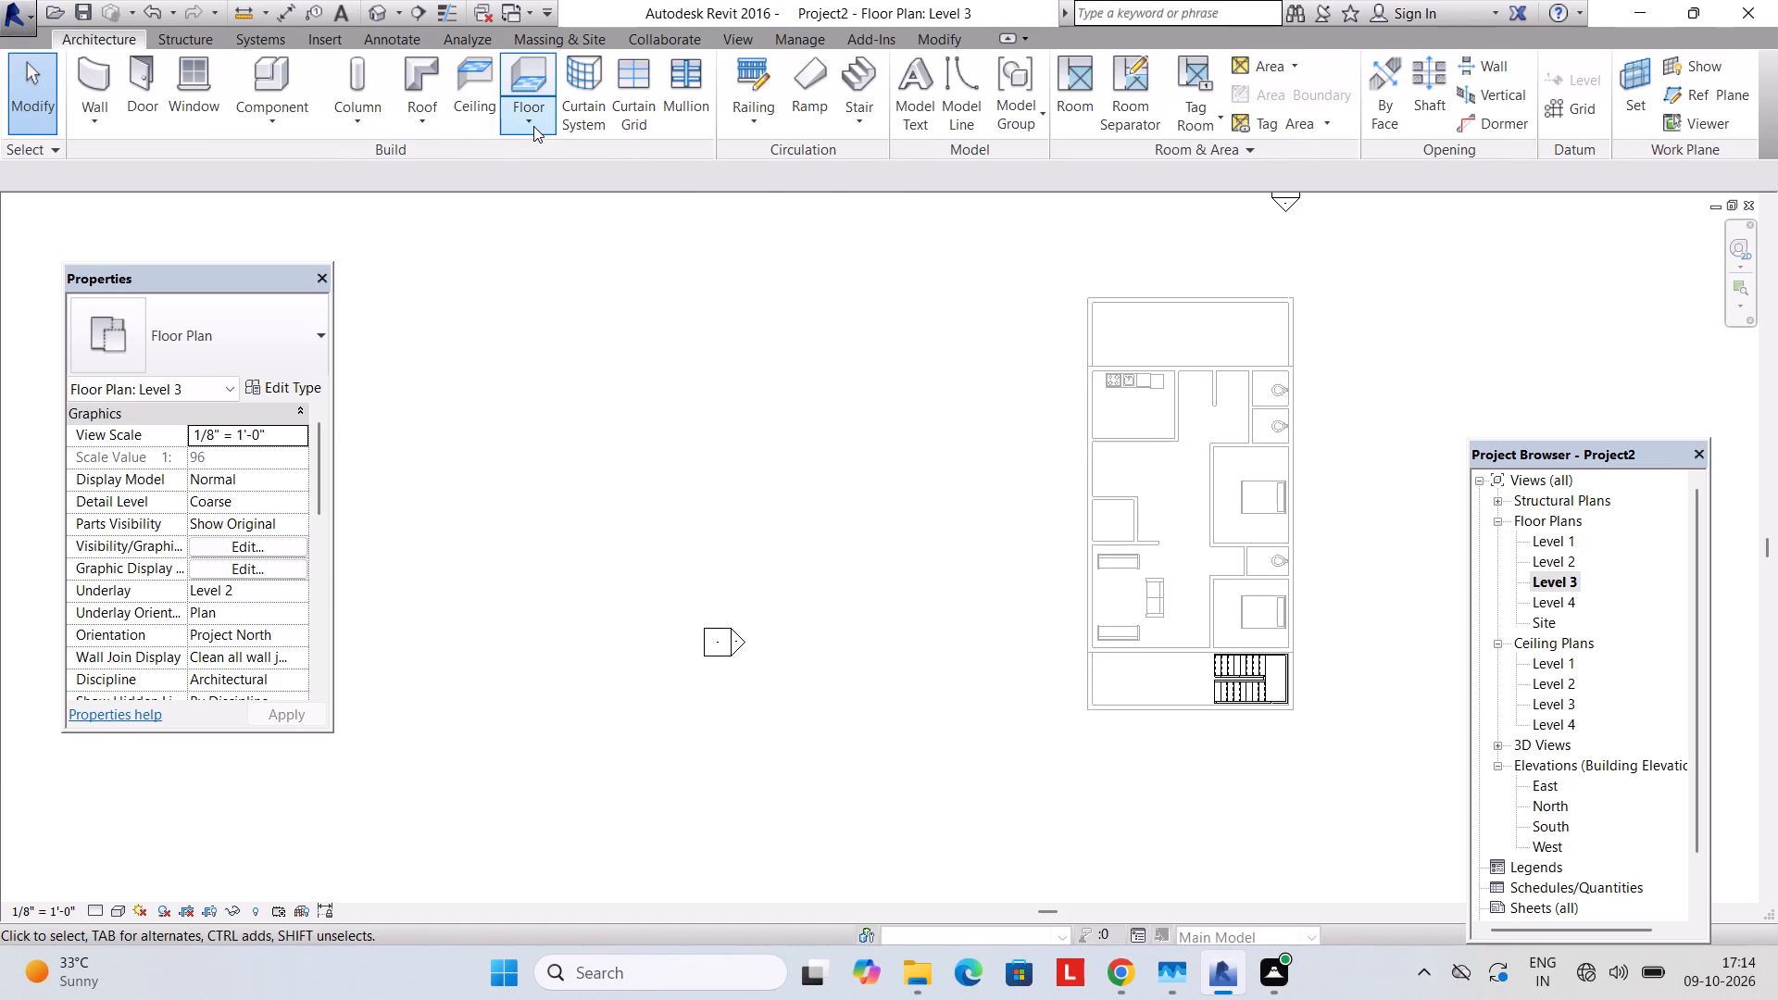
left_click(527, 125)
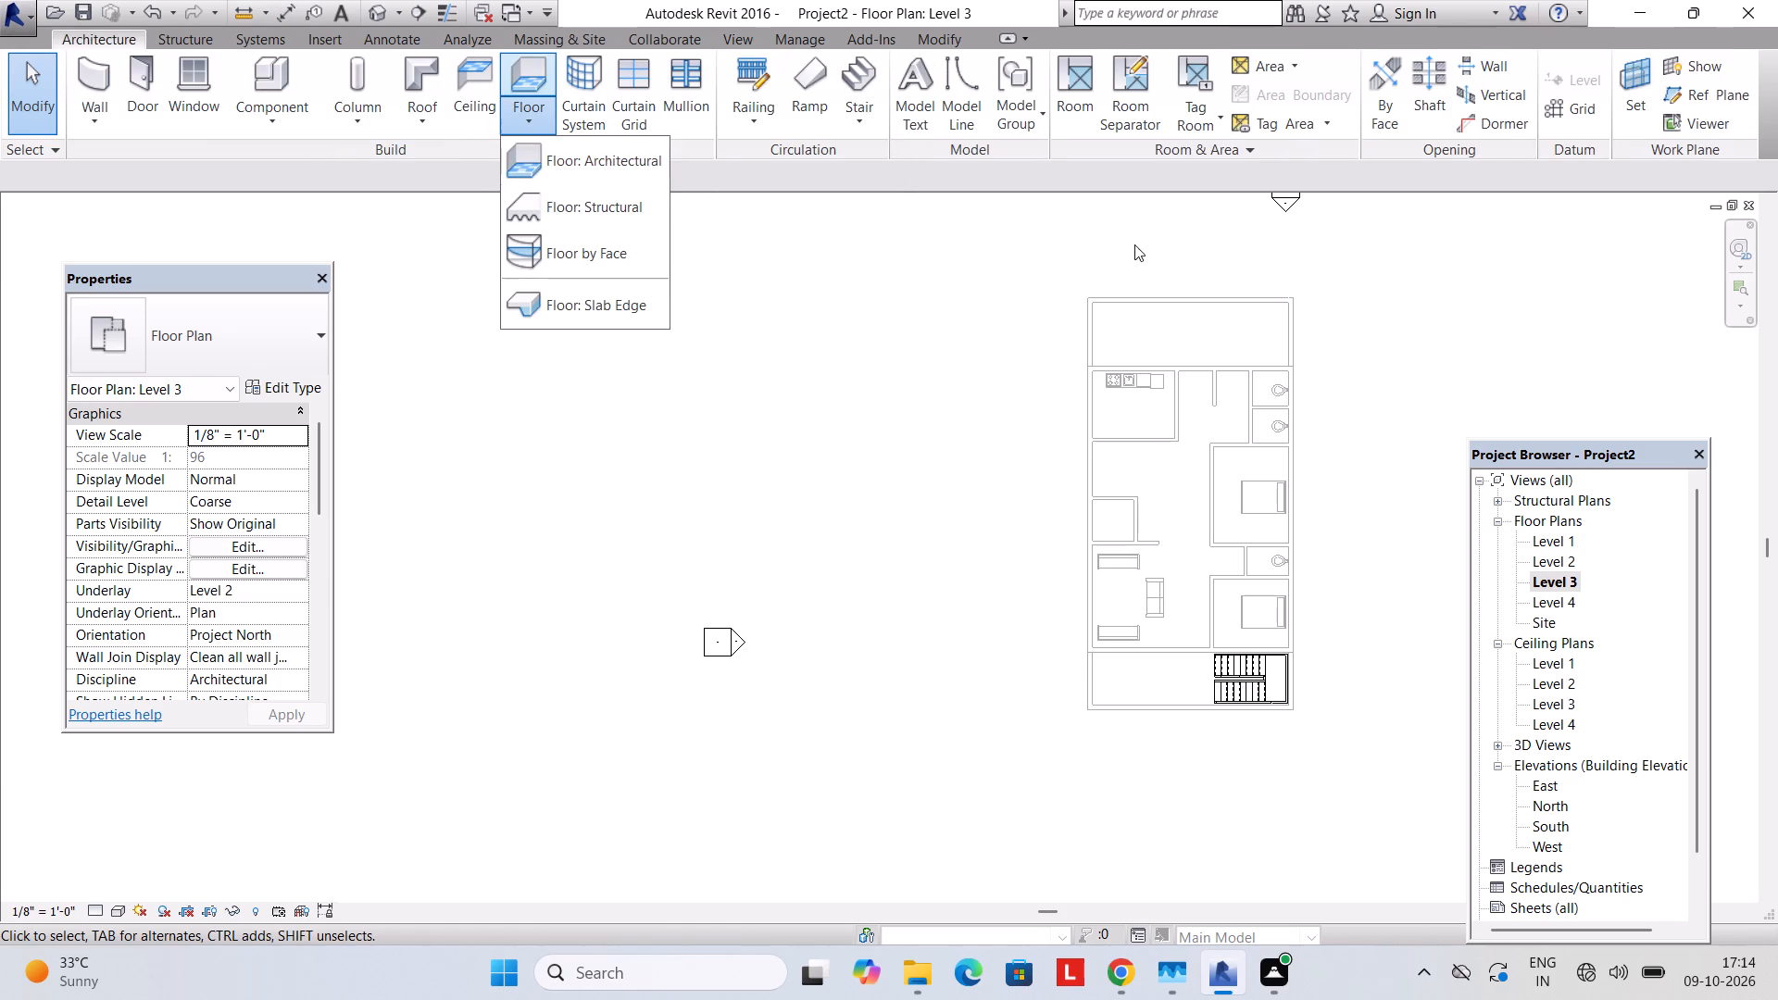
left_click(1134, 244)
left_click(512, 68)
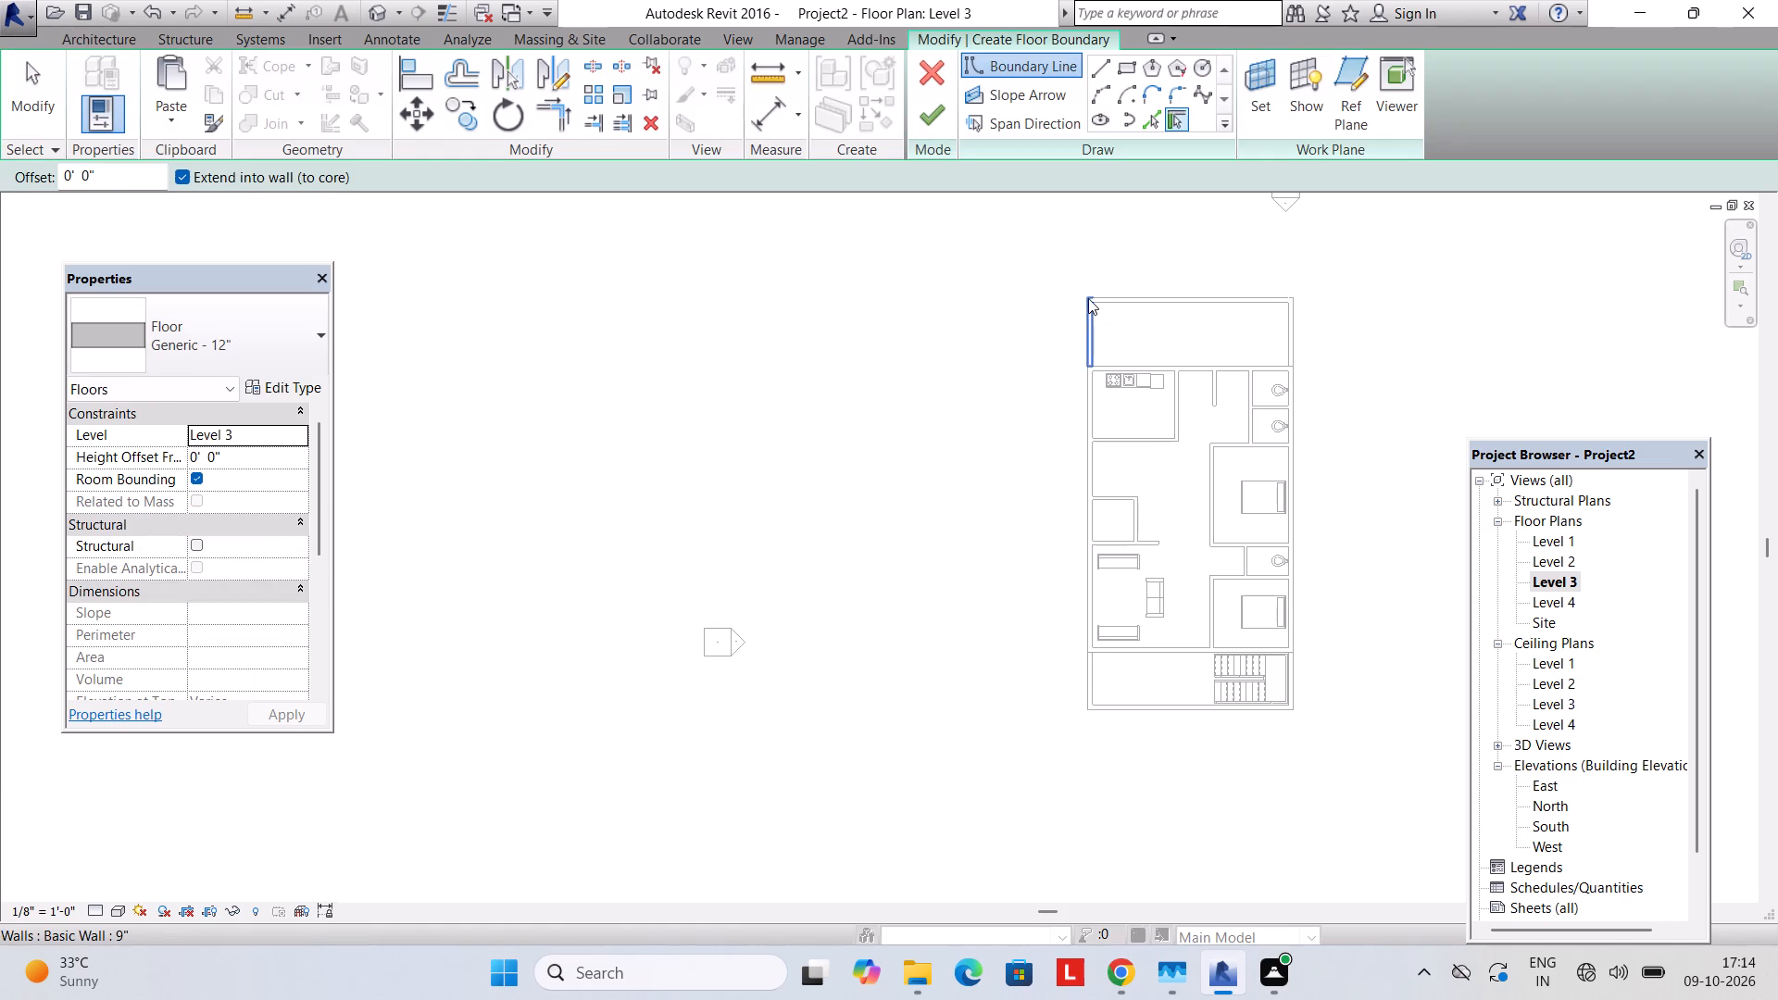
scroll(1088, 298, "up", 3)
left_click(1119, 56)
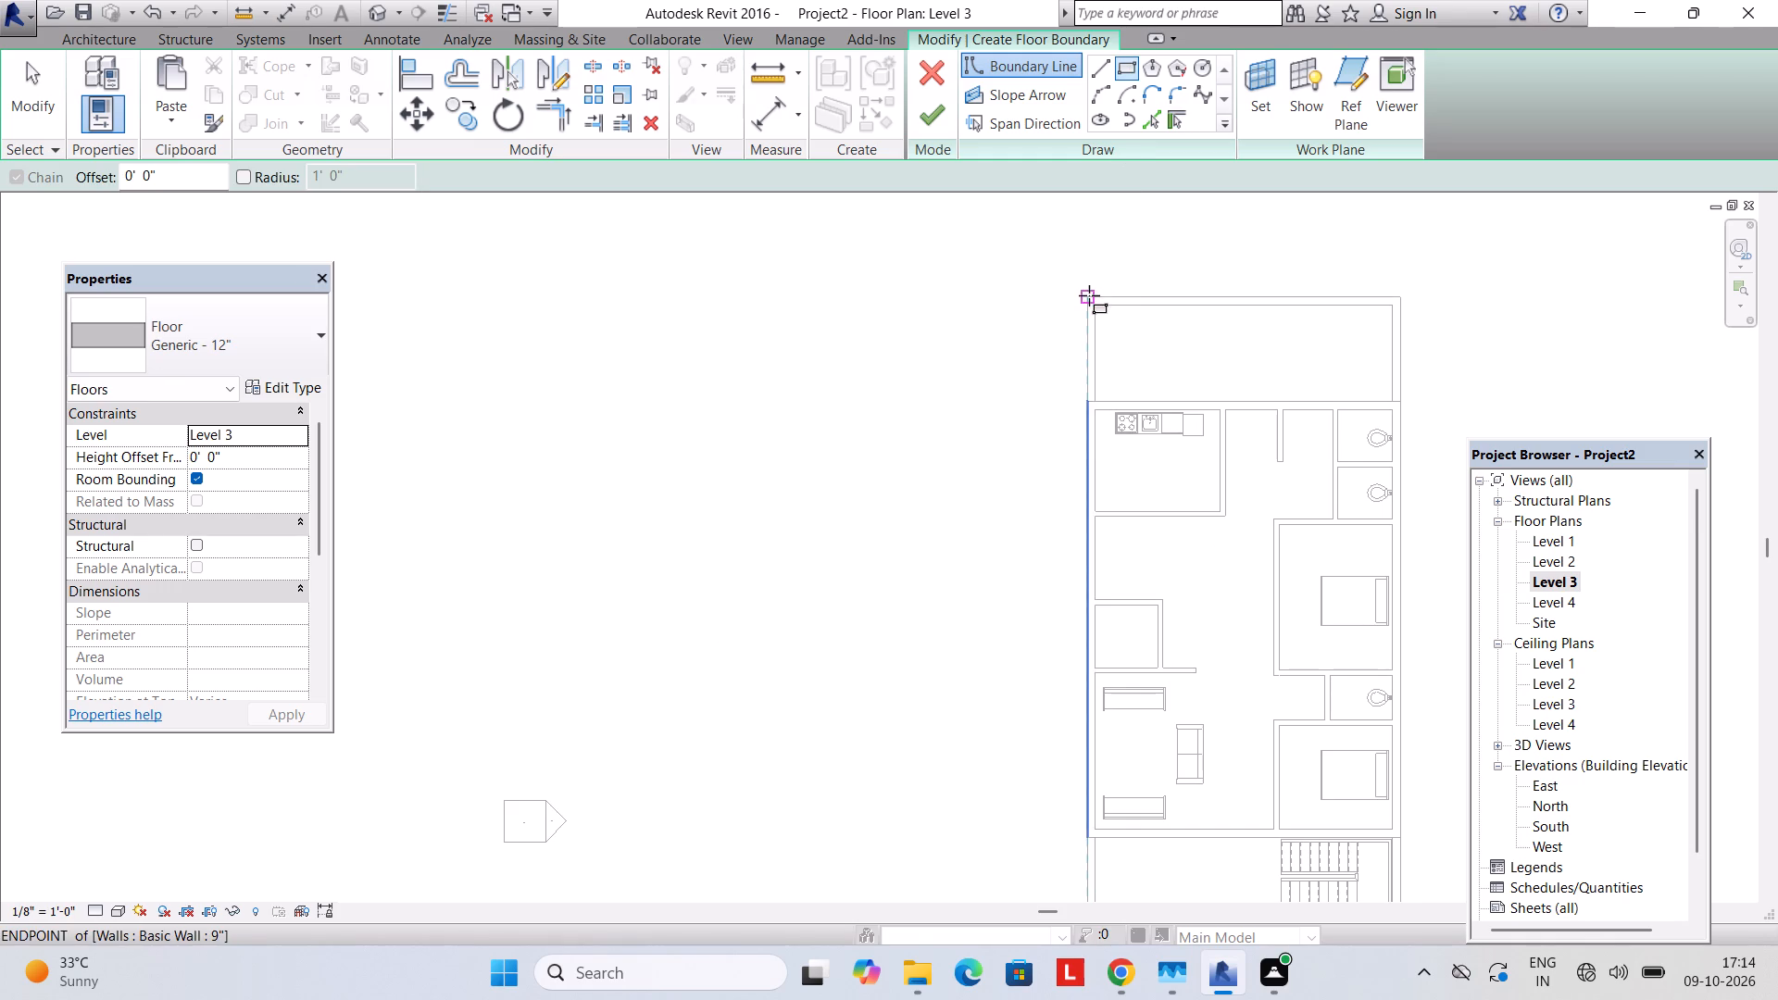
left_click(1089, 295)
middle_click_drag(1173, 594, 1038, 415)
scroll(1263, 757, "up", 2)
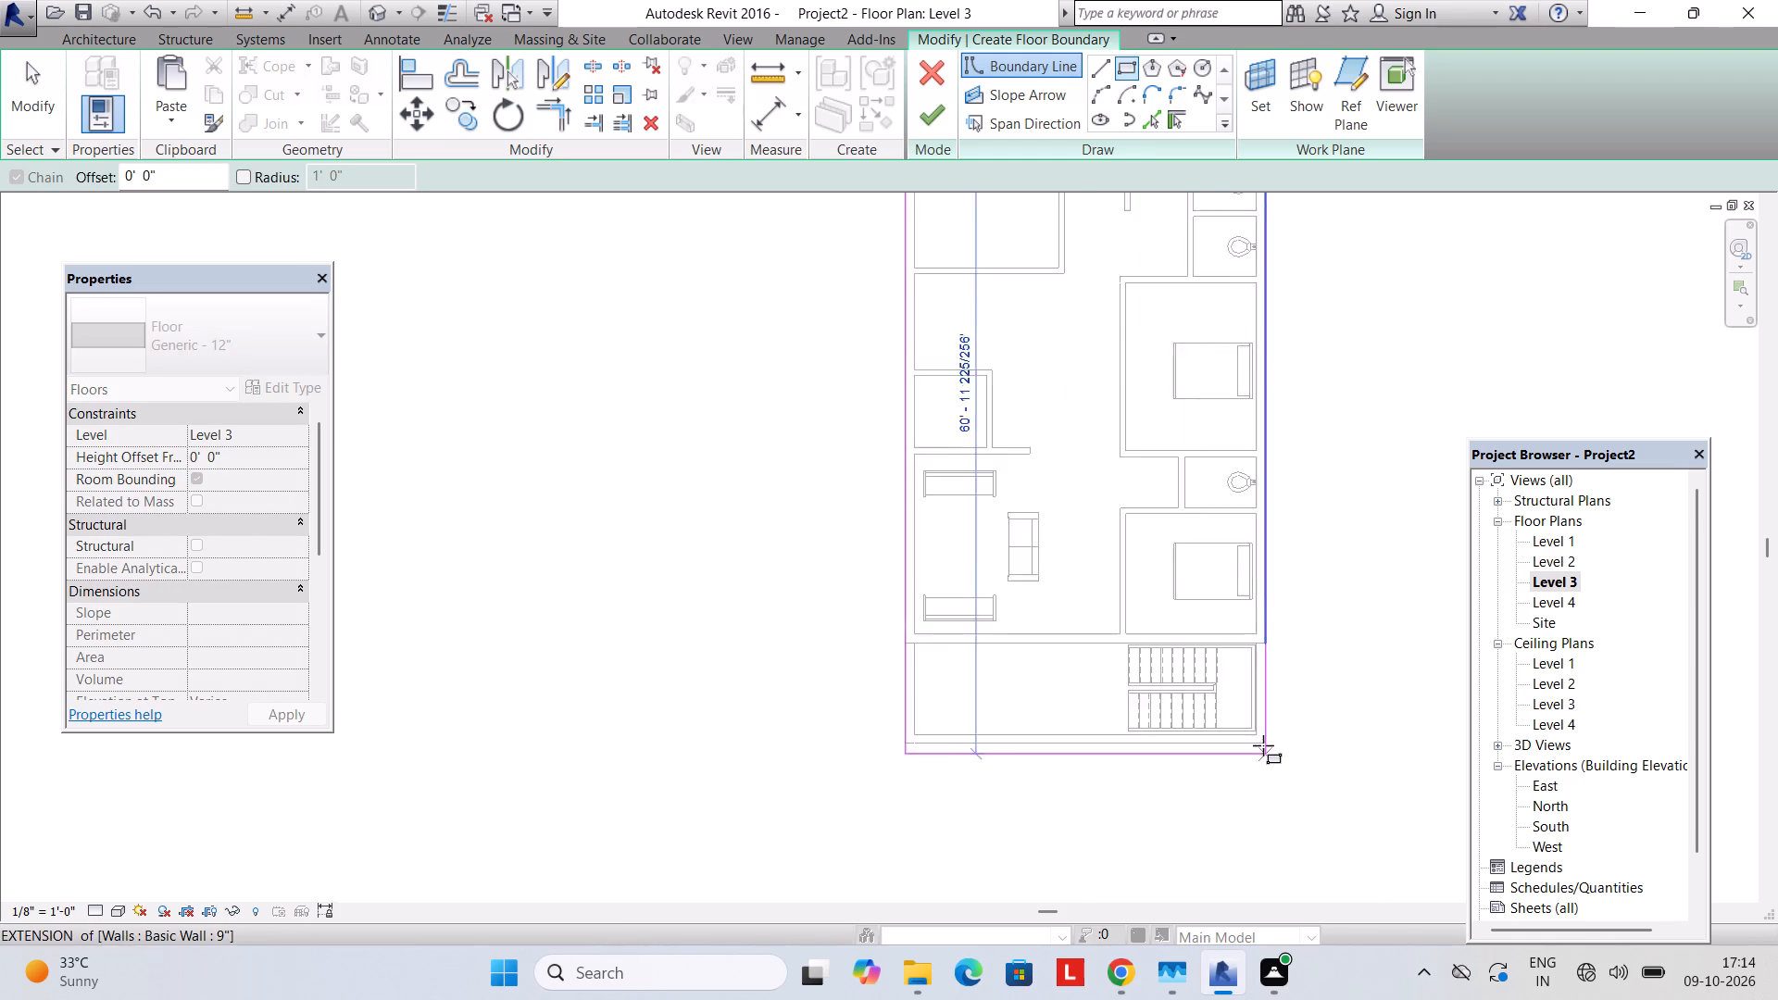
scroll(1263, 745, "up", 3)
left_click(1265, 743)
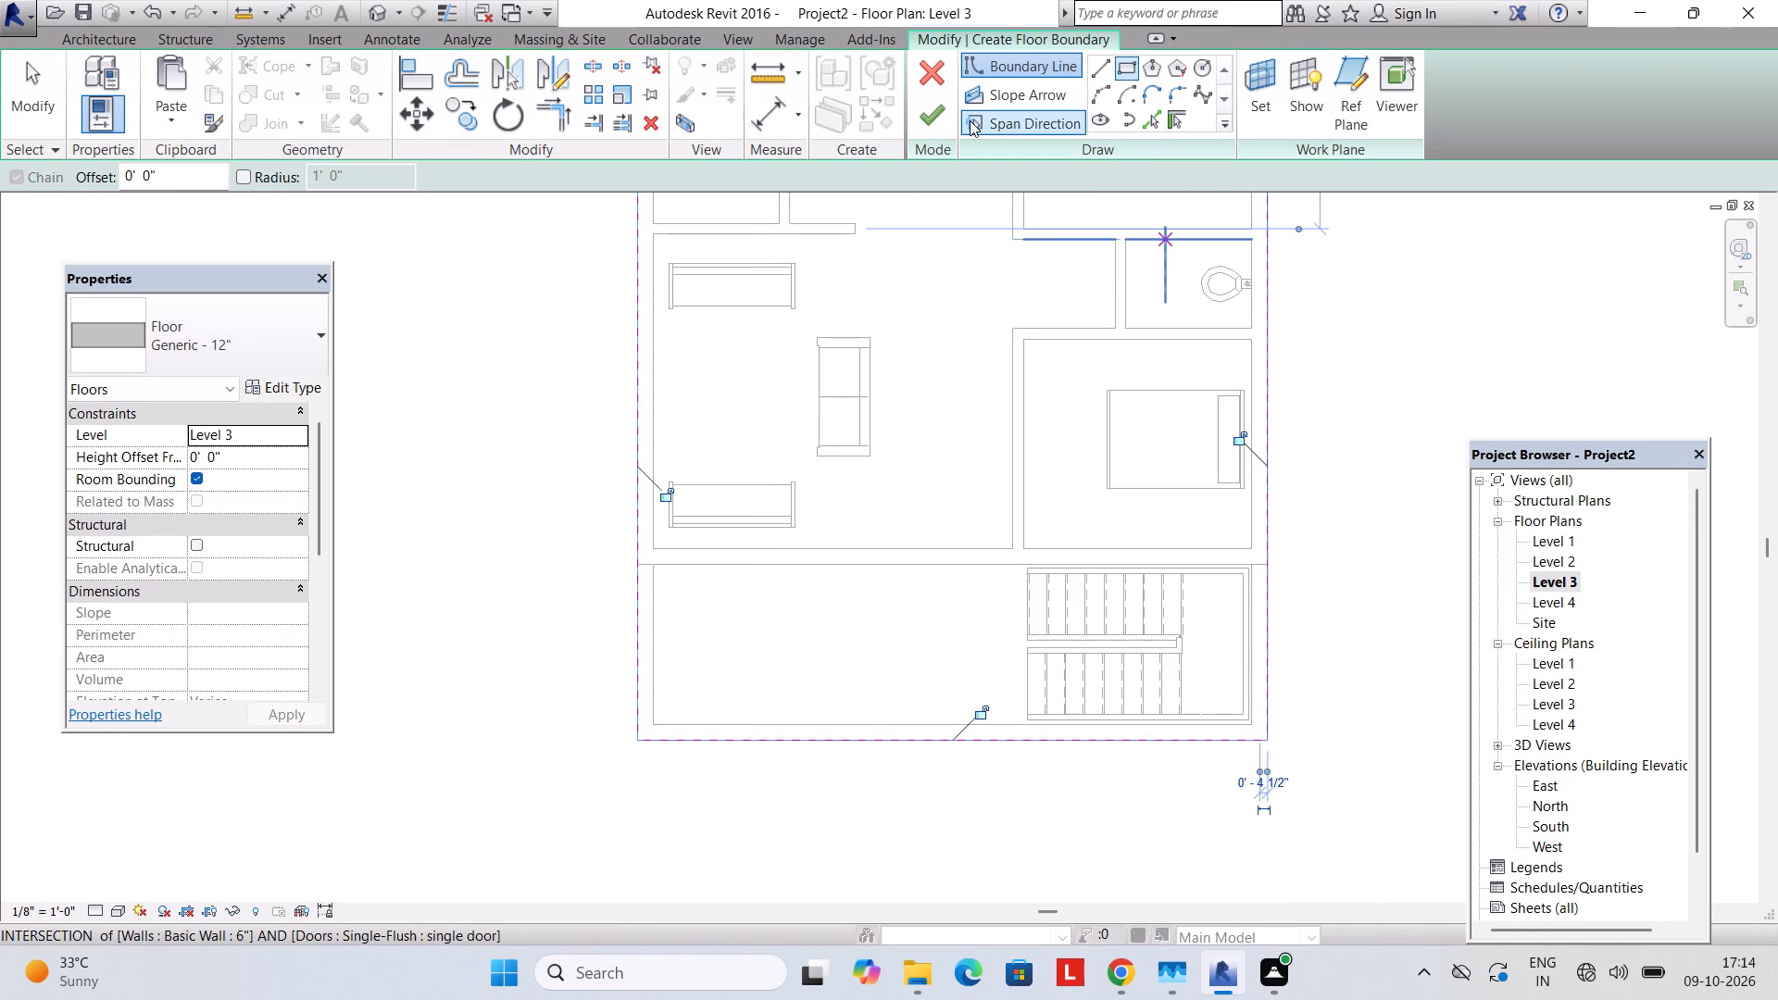
left_click(936, 114)
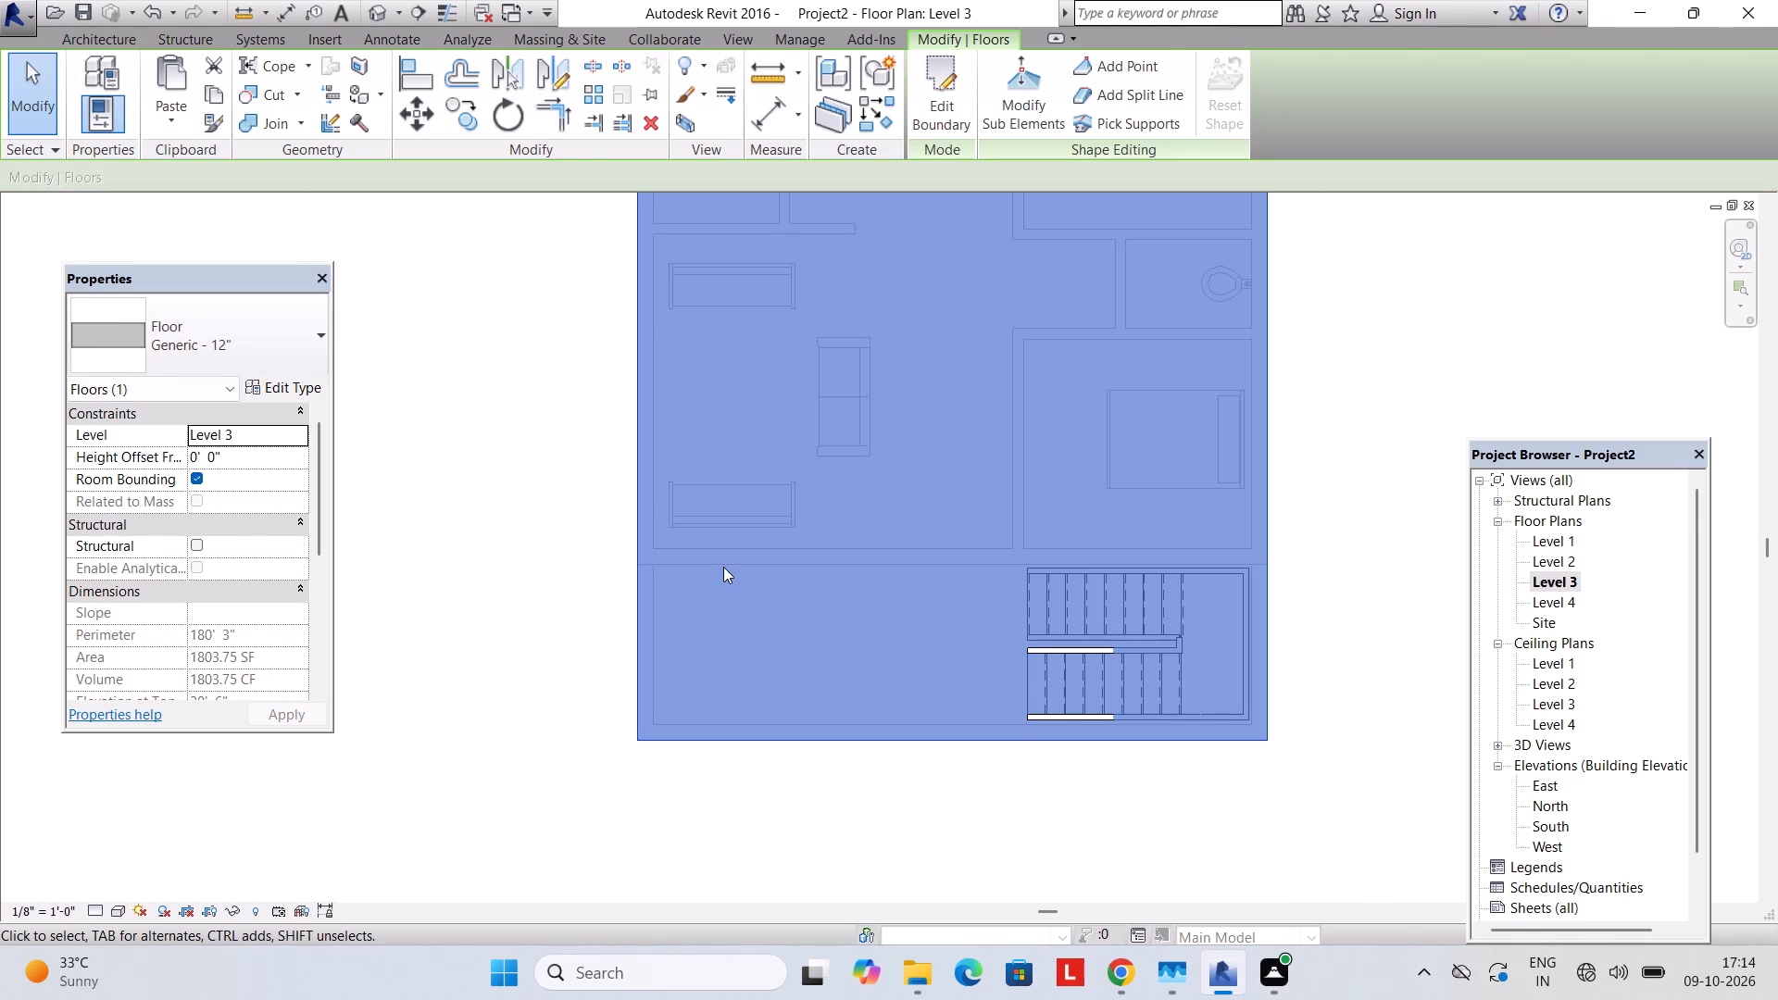
key("Escape")
In the East elevation, change the Level 3 floor slab's type to 6", matching the Level 2 slab.
double_click(1564, 560)
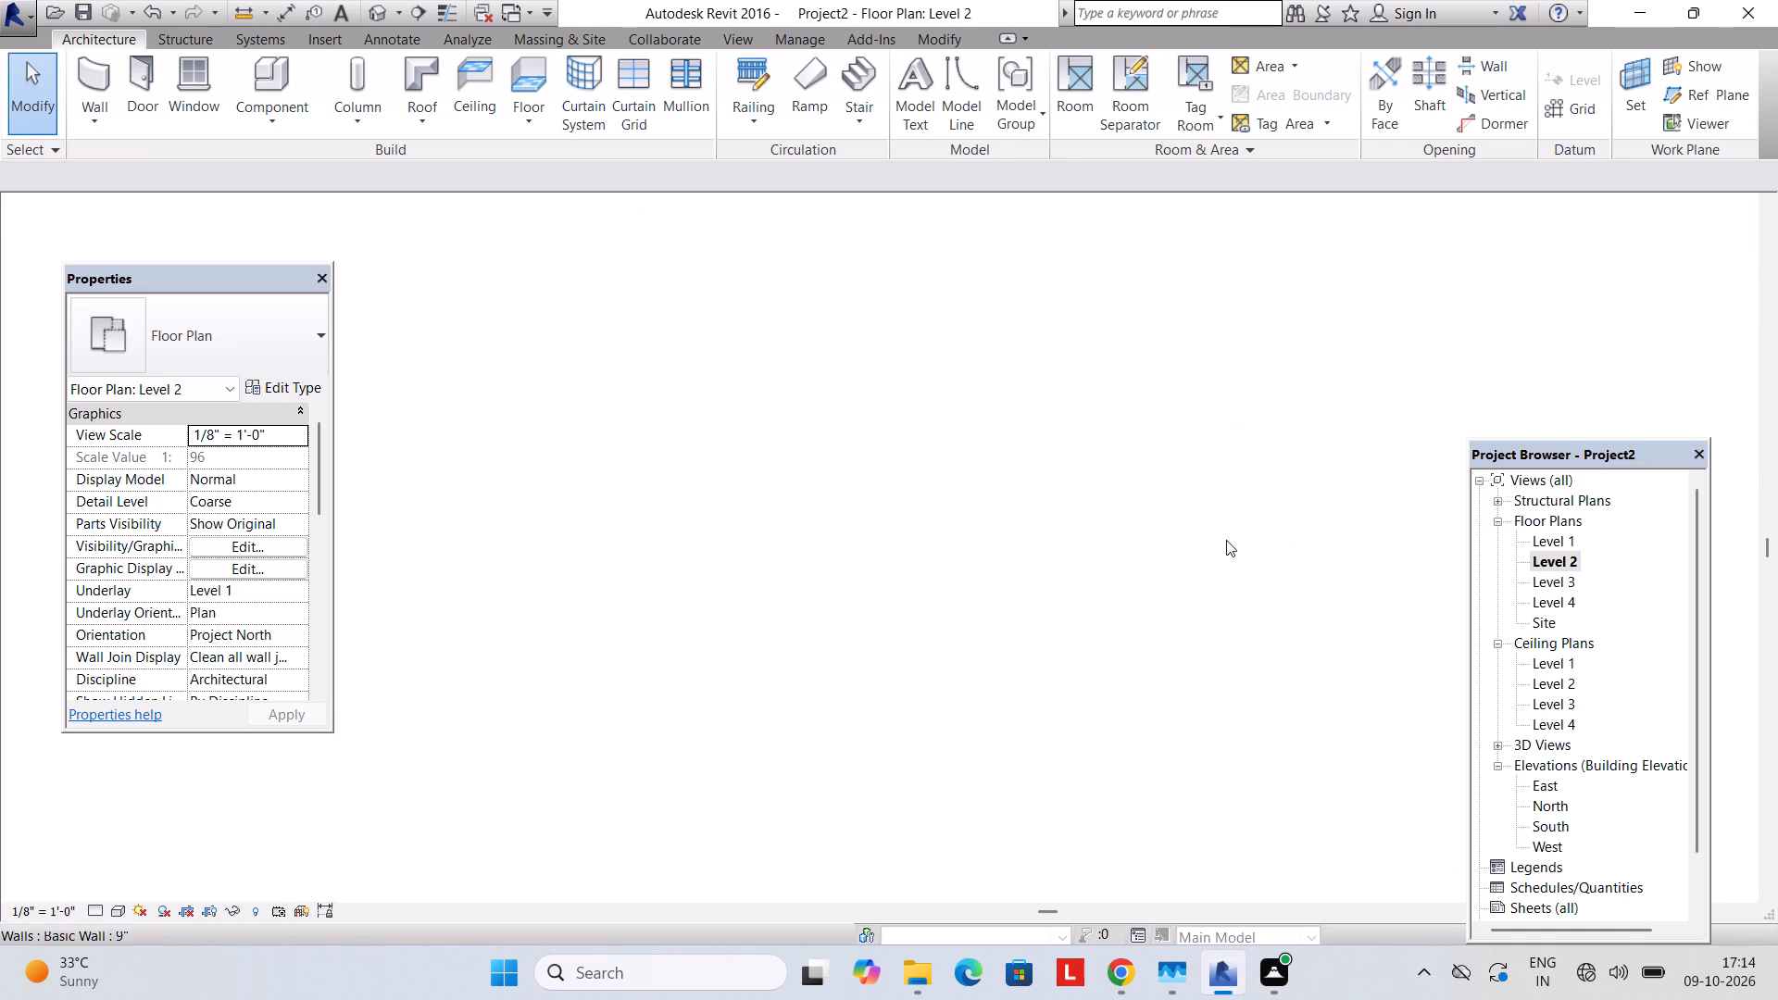
scroll(1159, 541, "down", 3)
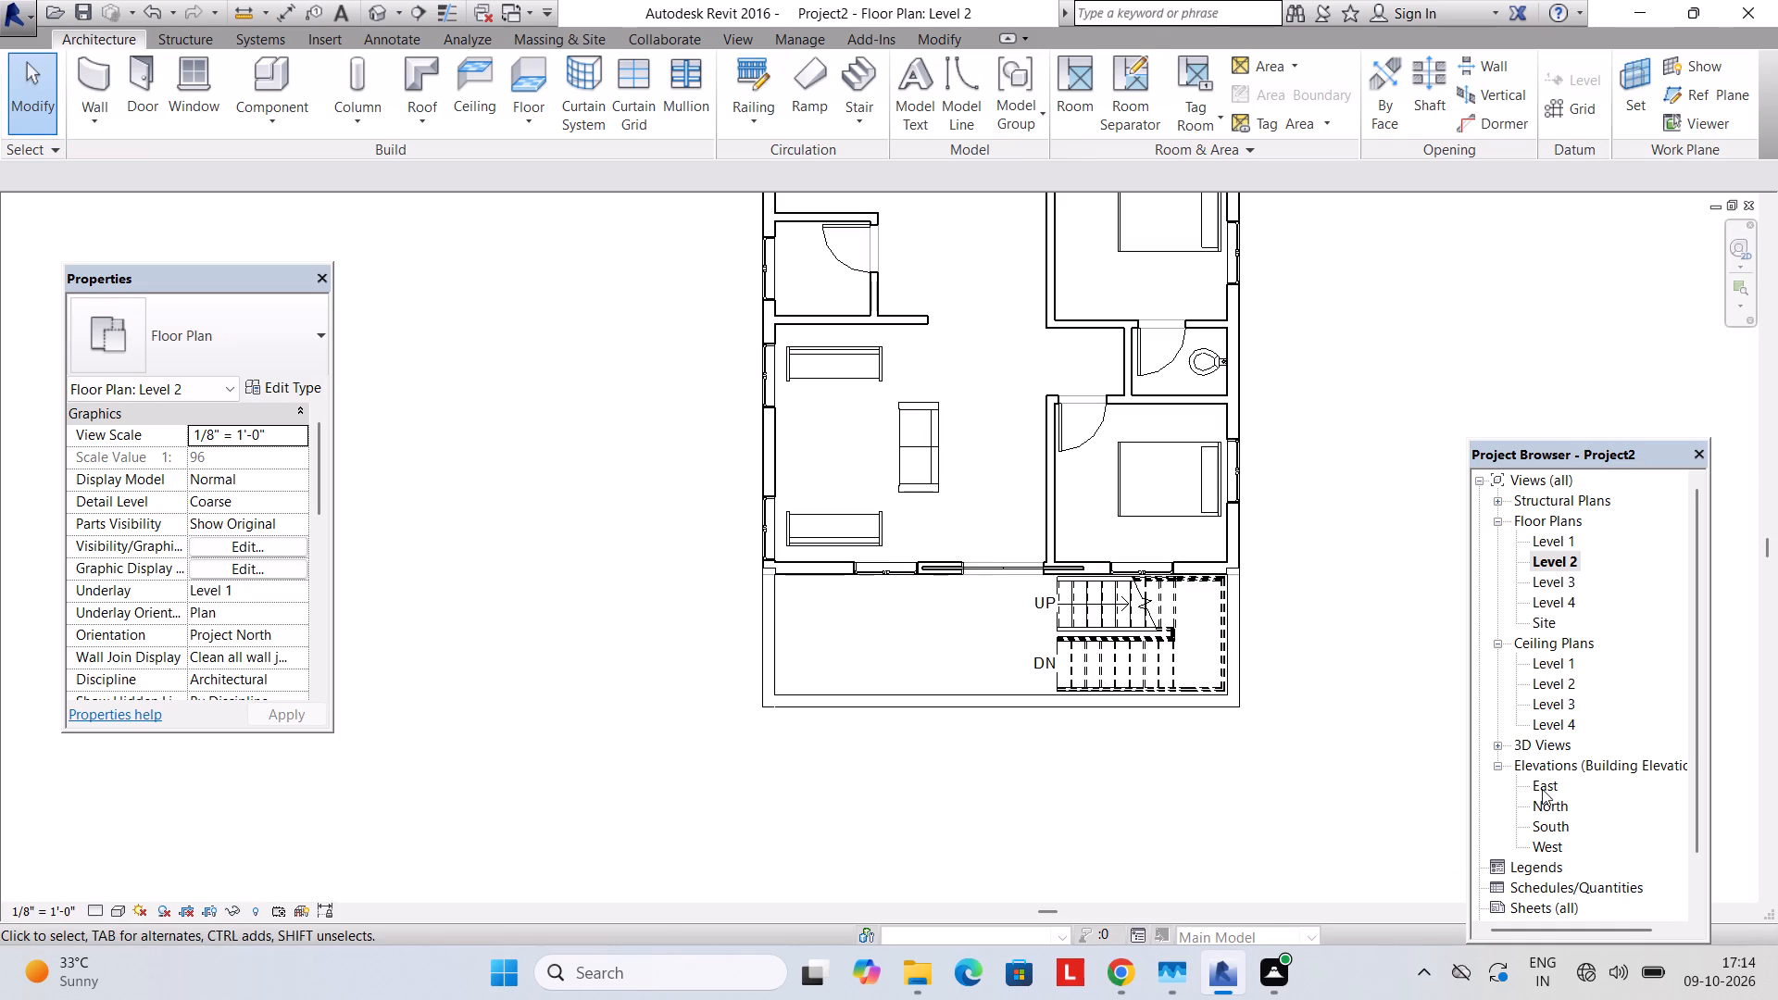
double_click(1542, 789)
scroll(946, 592, "down", 1)
scroll(945, 592, "up", 5)
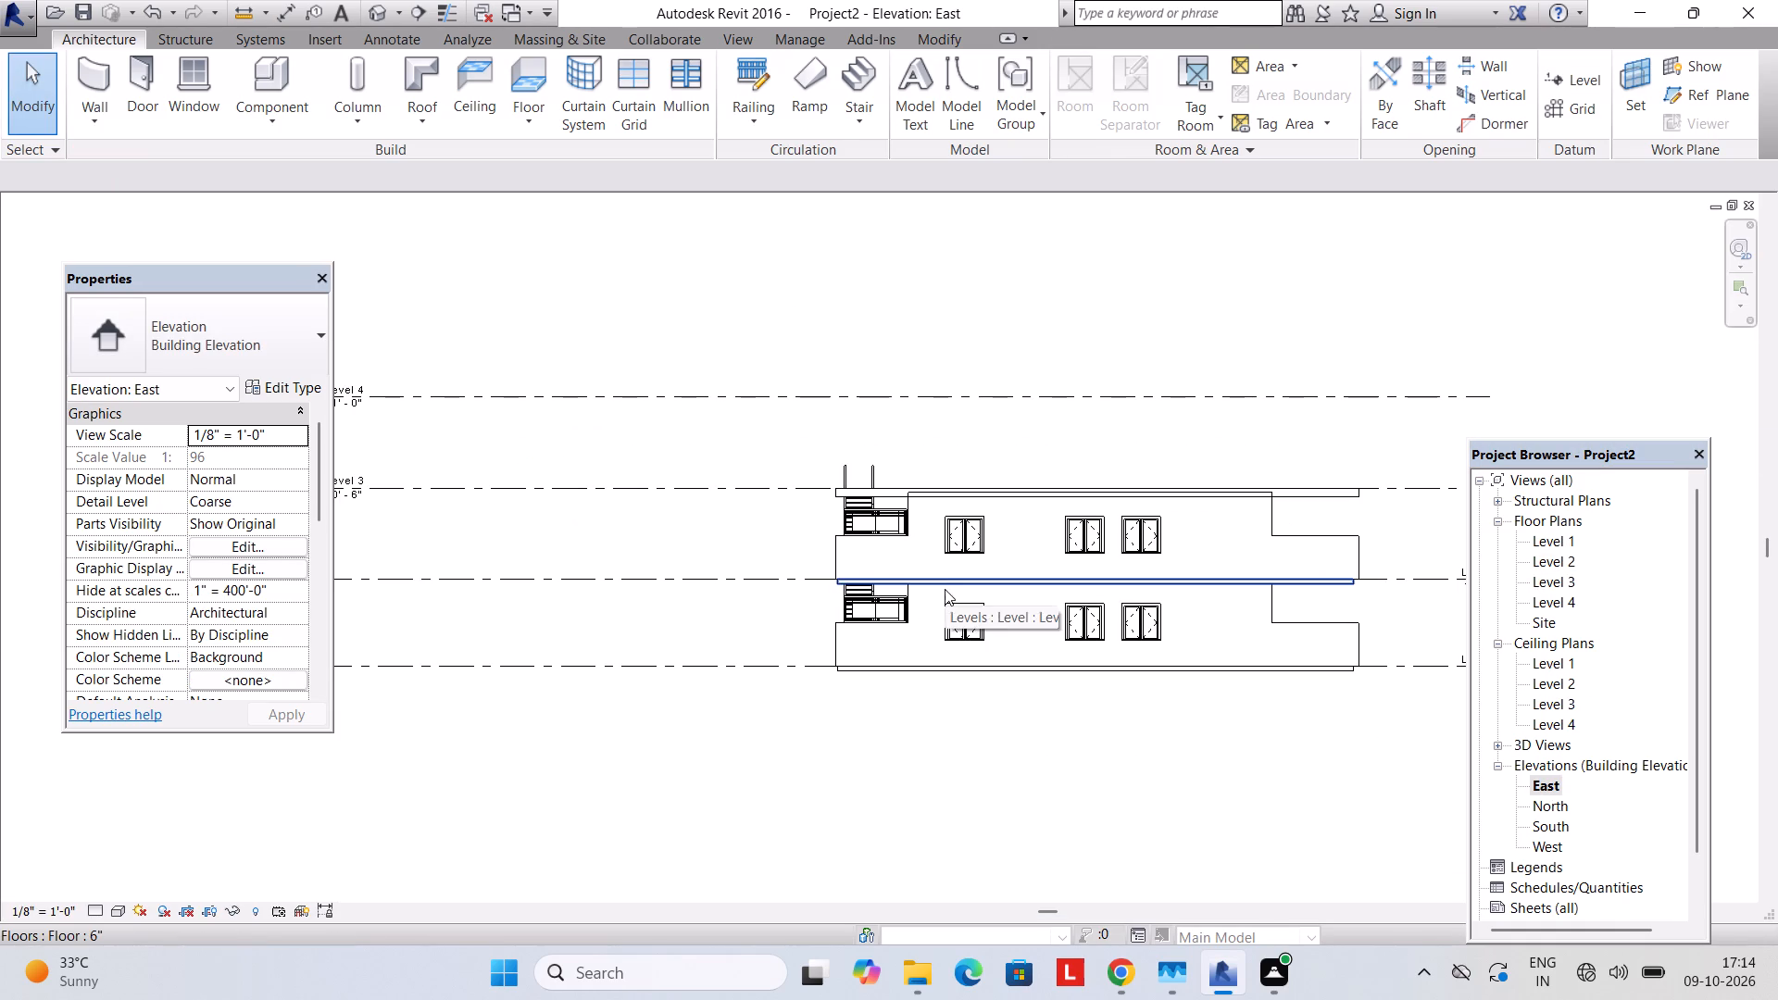
left_click(945, 589)
scroll(962, 479, "up", 6)
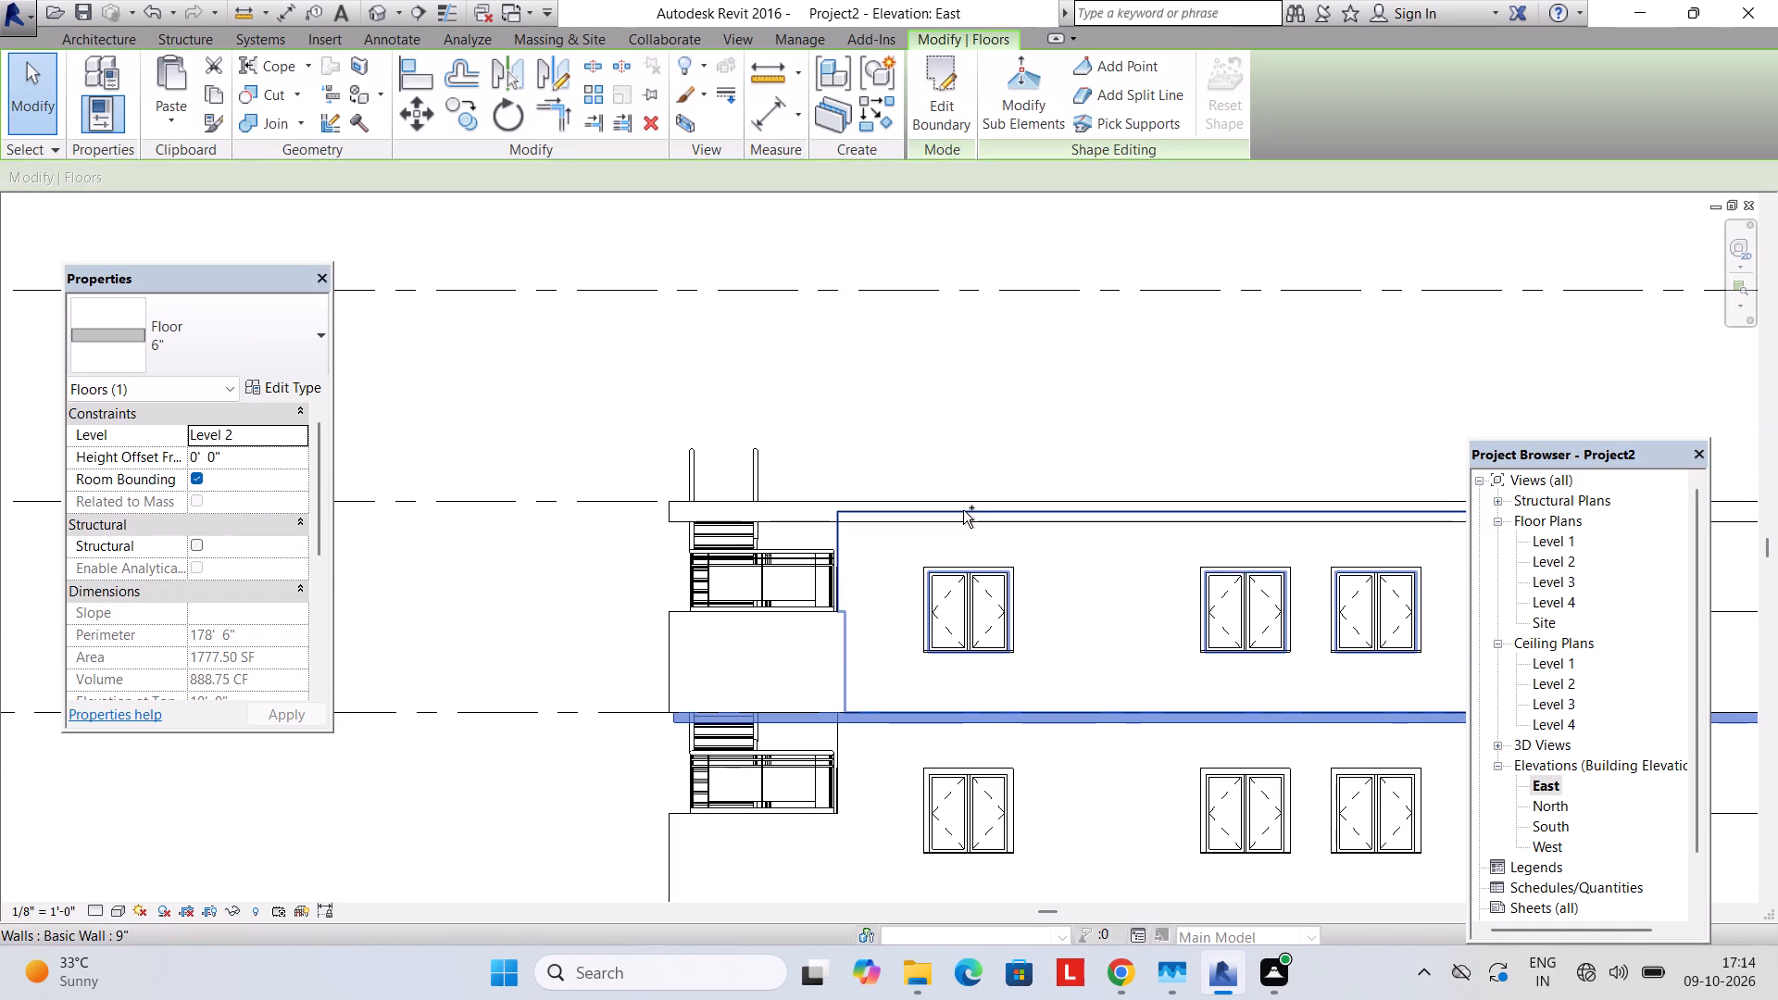
left_click(823, 496, "ctrl")
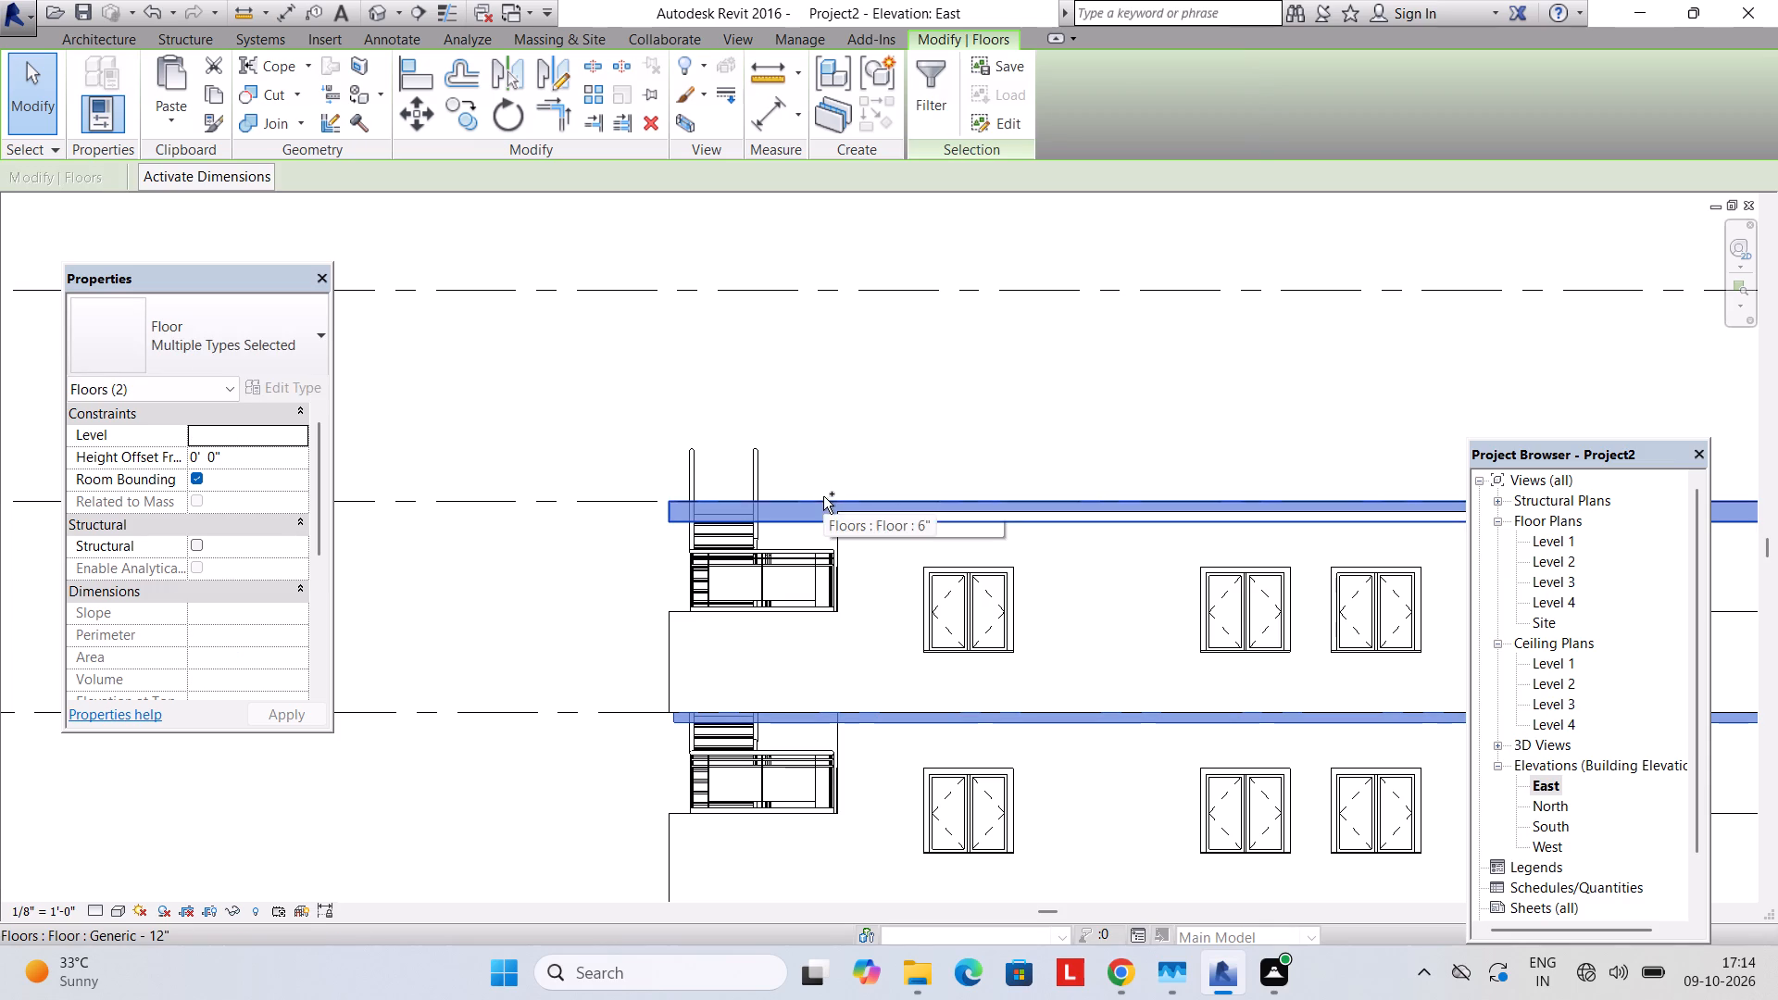
key("Escape")
left_click(820, 506)
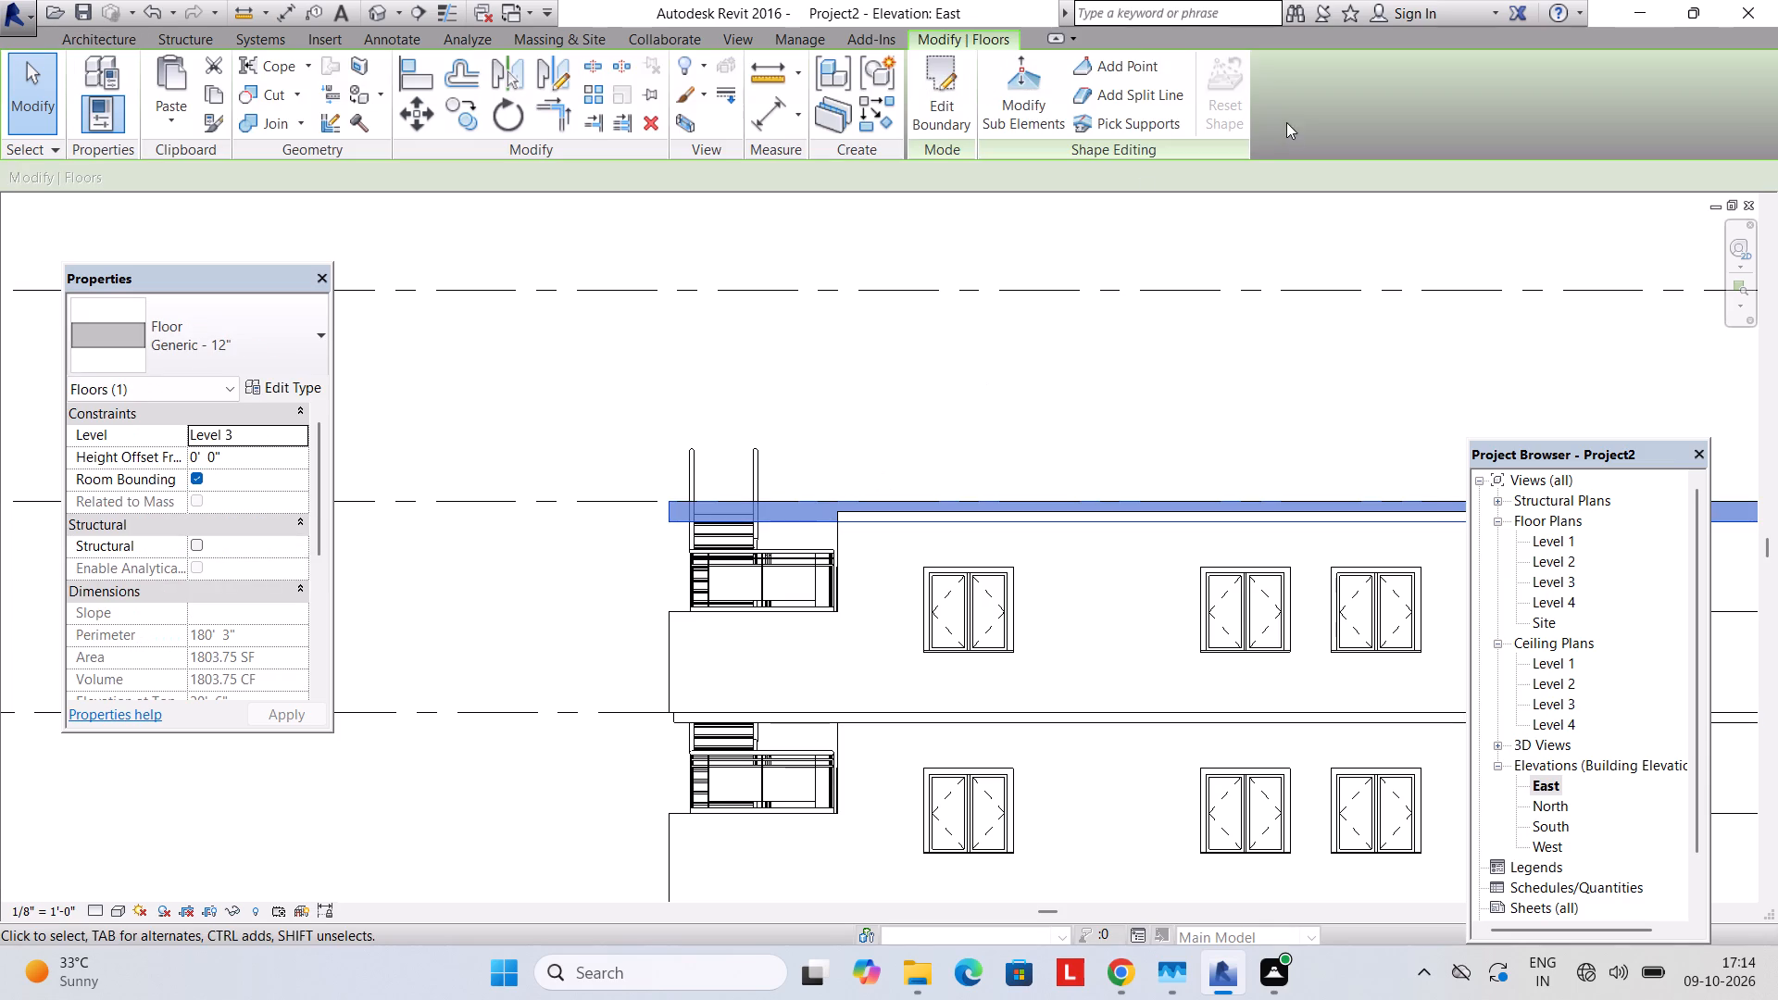
middle_click_drag(870, 319, 1100, 305)
left_click(325, 364)
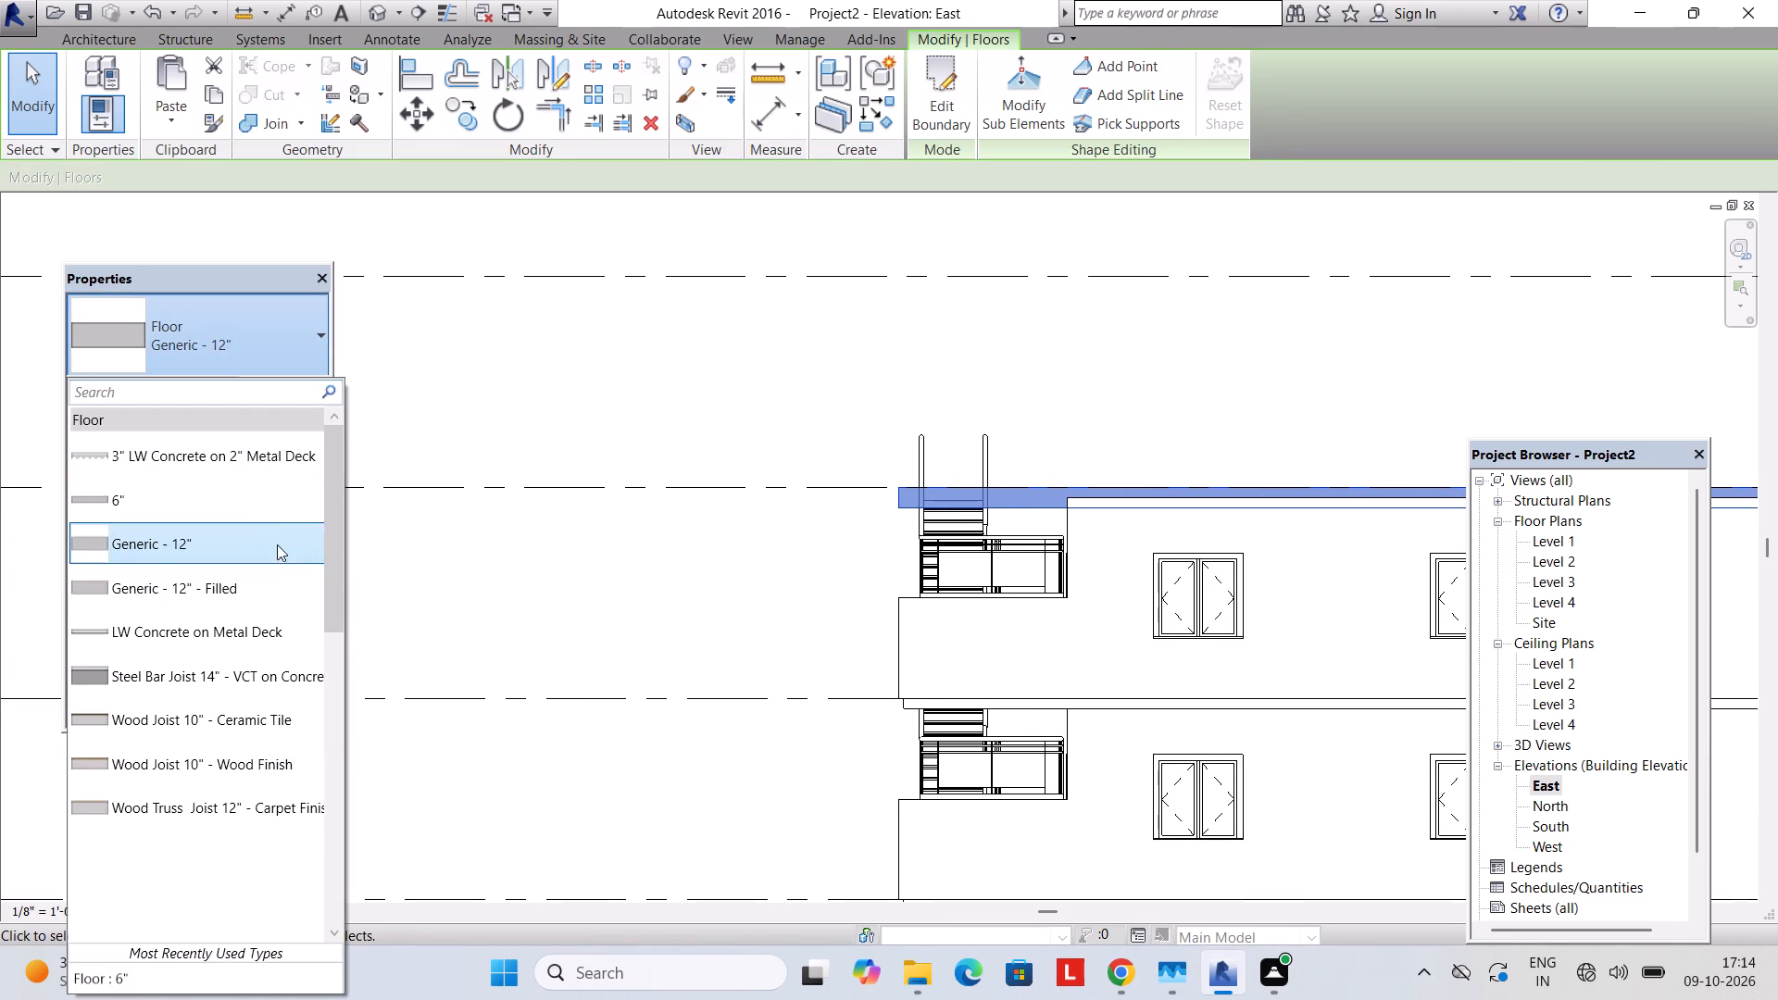
left_click(281, 504)
key("Escape")
Examine the house with its Level 3 slab in the East elevation, the Level 1 plan and 3D from the front.
scroll(986, 523, "down", 2)
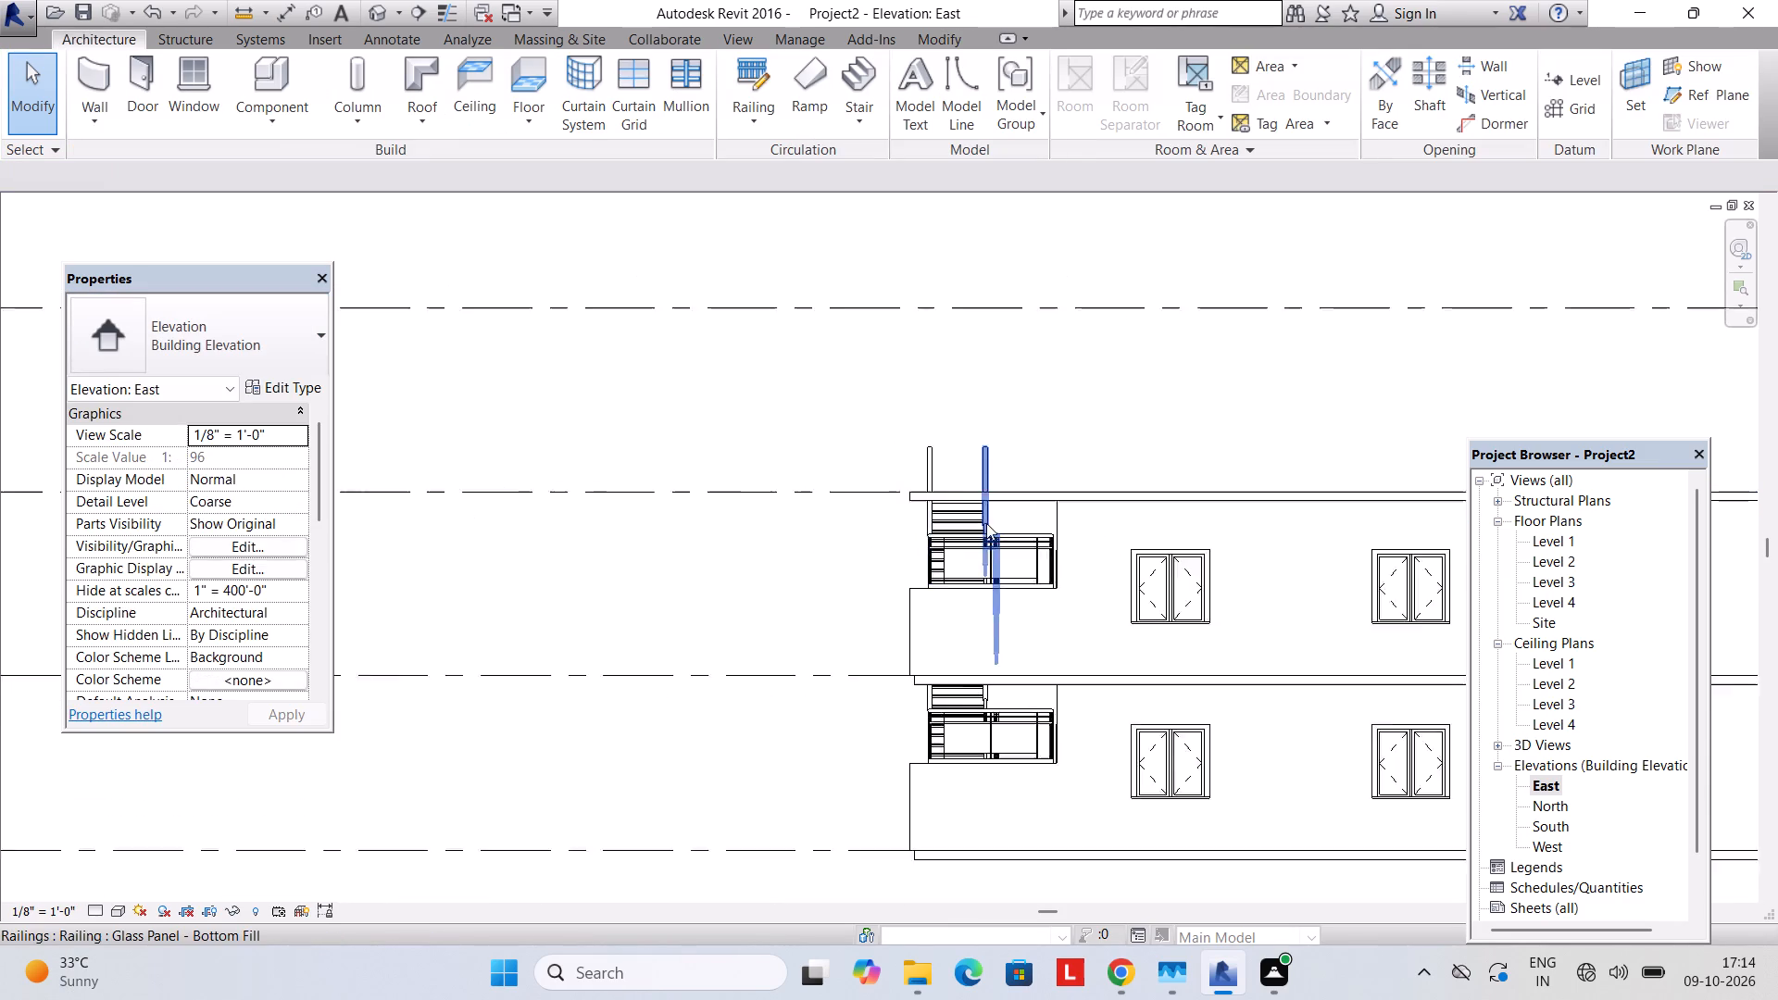
scroll(986, 523, "down", 1)
scroll(1324, 431, "down", 1)
middle_click_drag(1316, 429, 1020, 407)
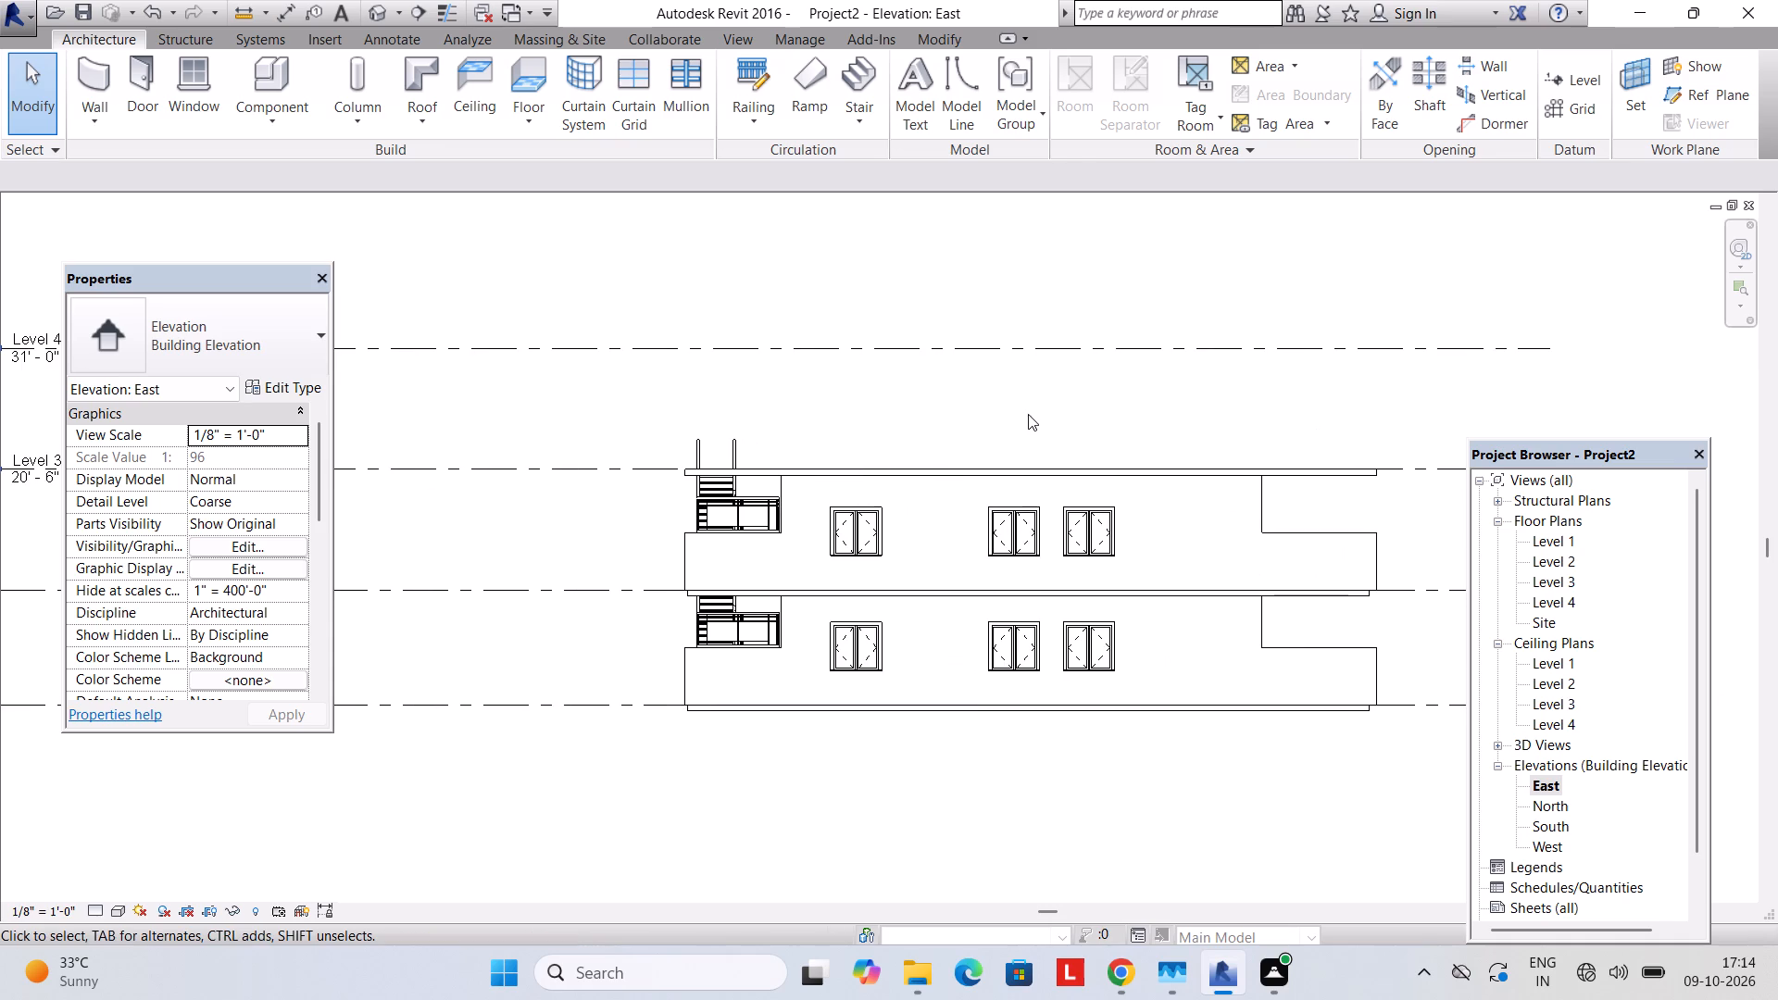
double_click(1549, 538)
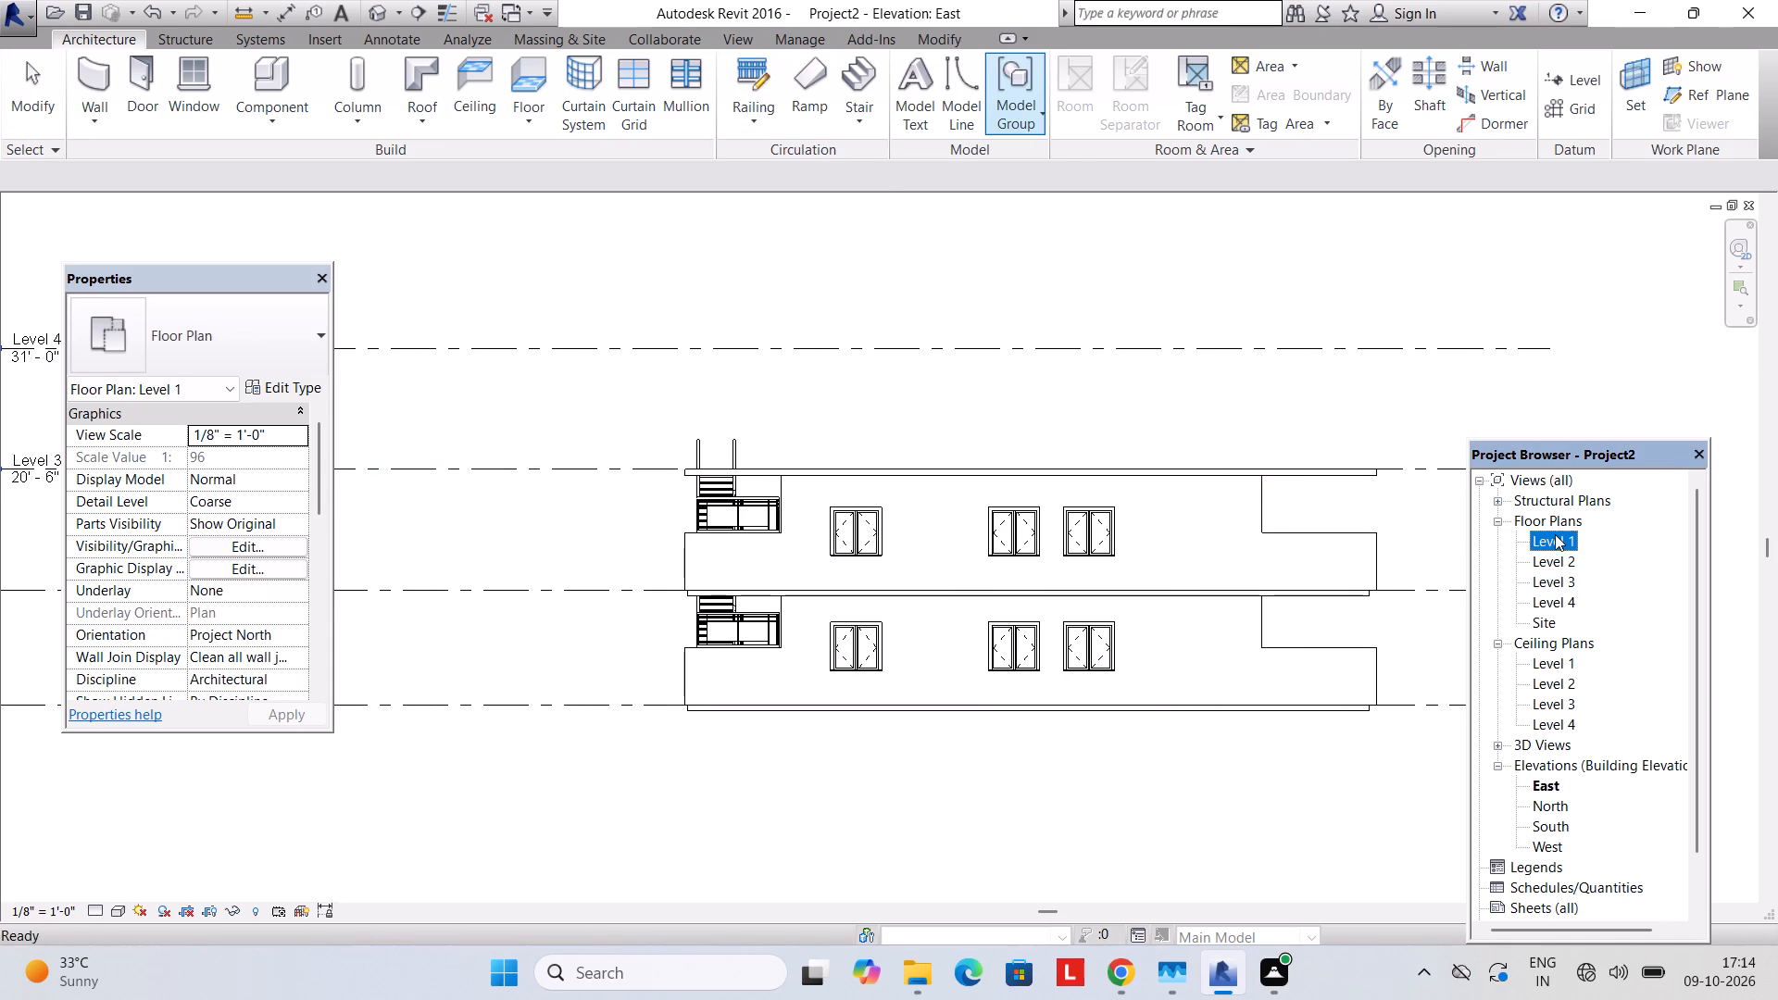
double_click(1555, 534)
left_click(722, 45)
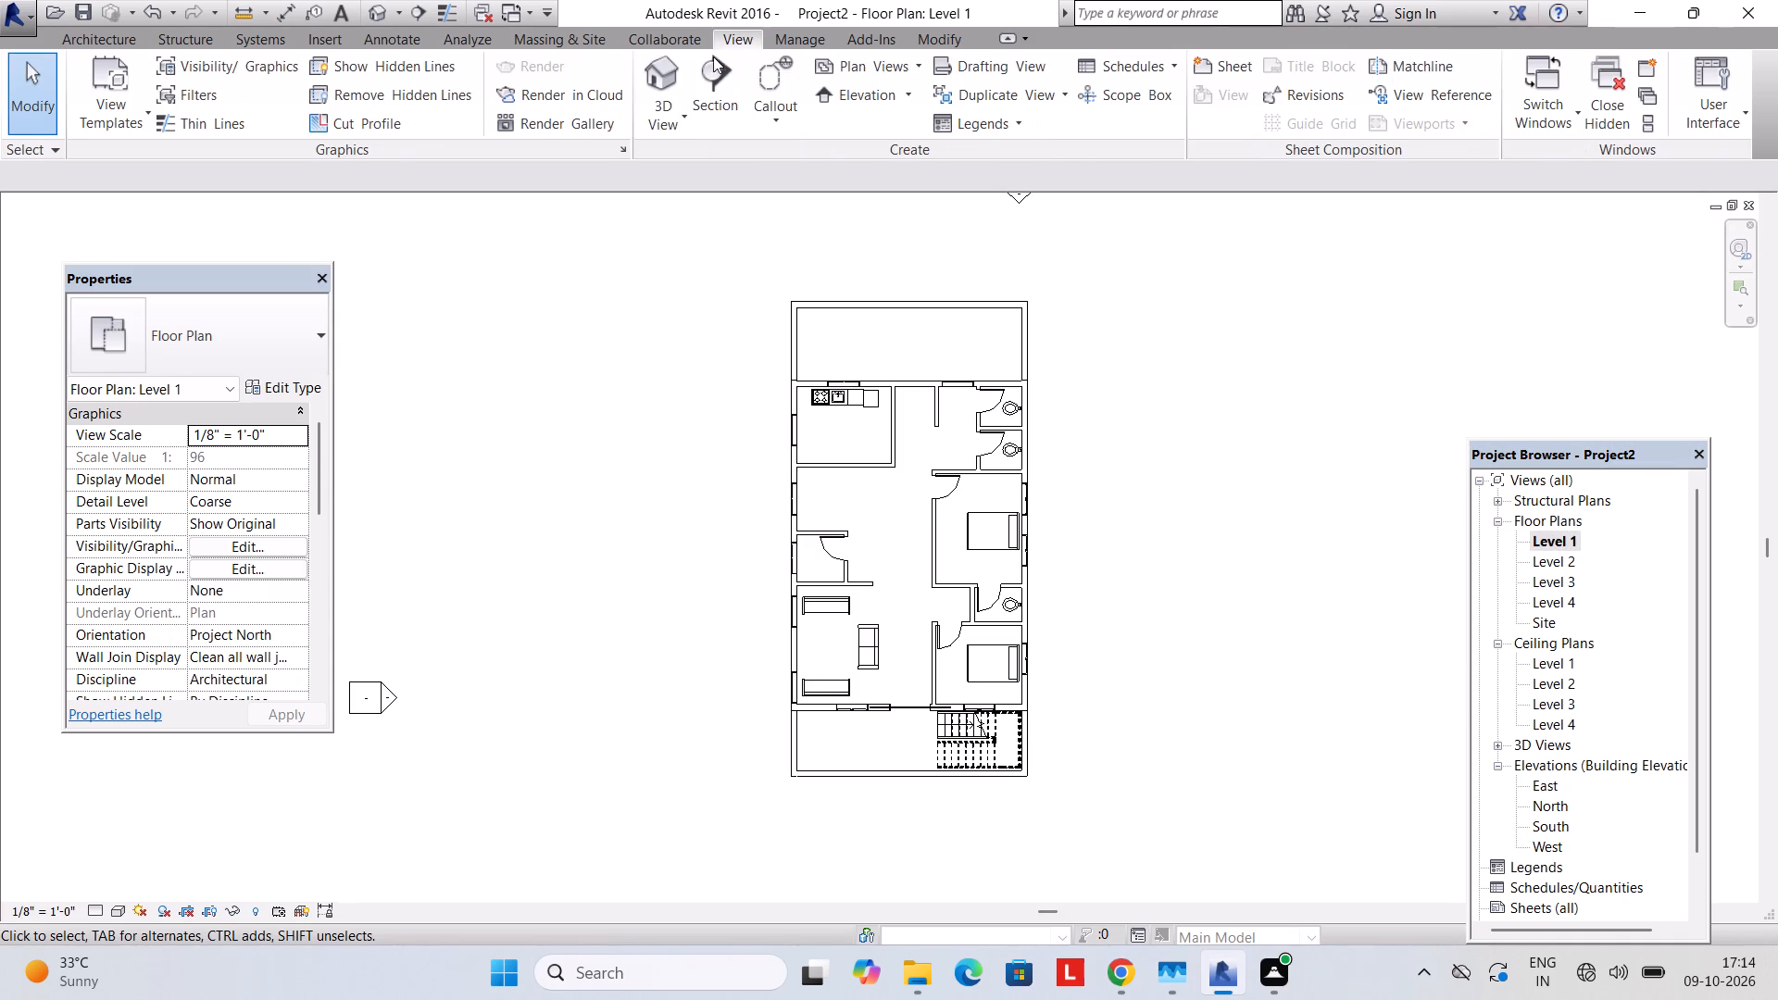
left_click(663, 128)
left_click(712, 166)
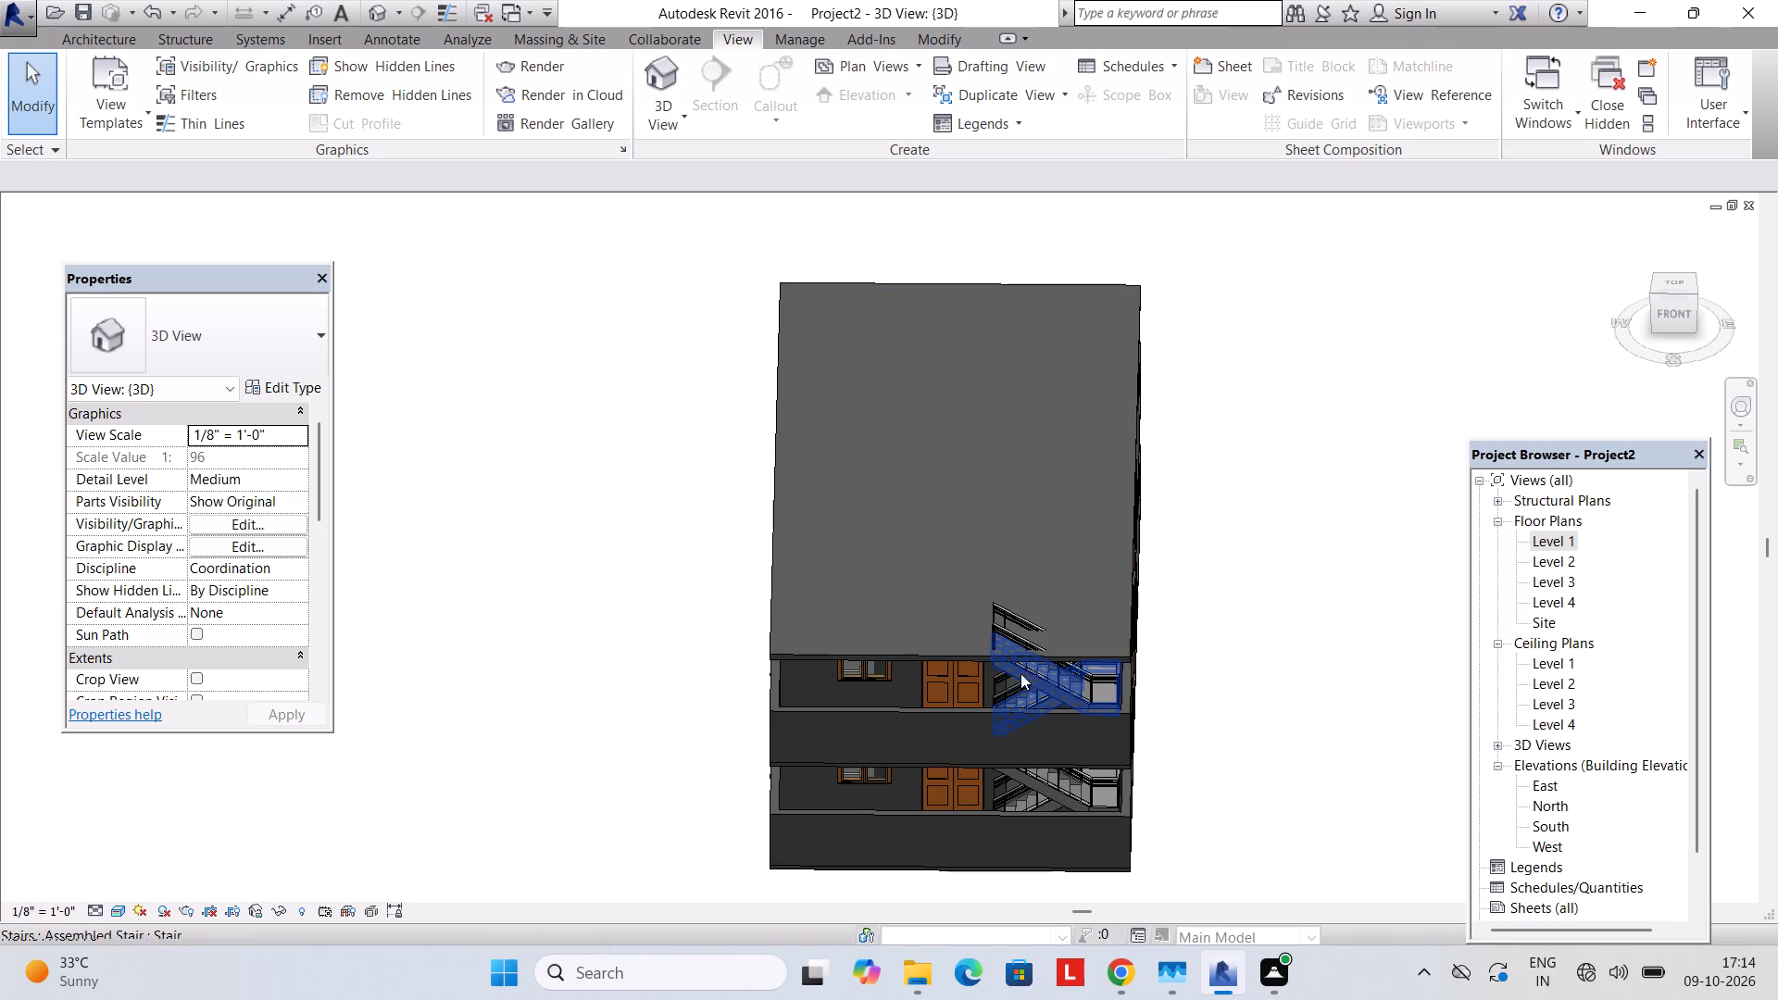
middle_click_drag(1055, 715, 1080, 453, "shift")
middle_click_drag(1081, 599, 1056, 510, "shift")
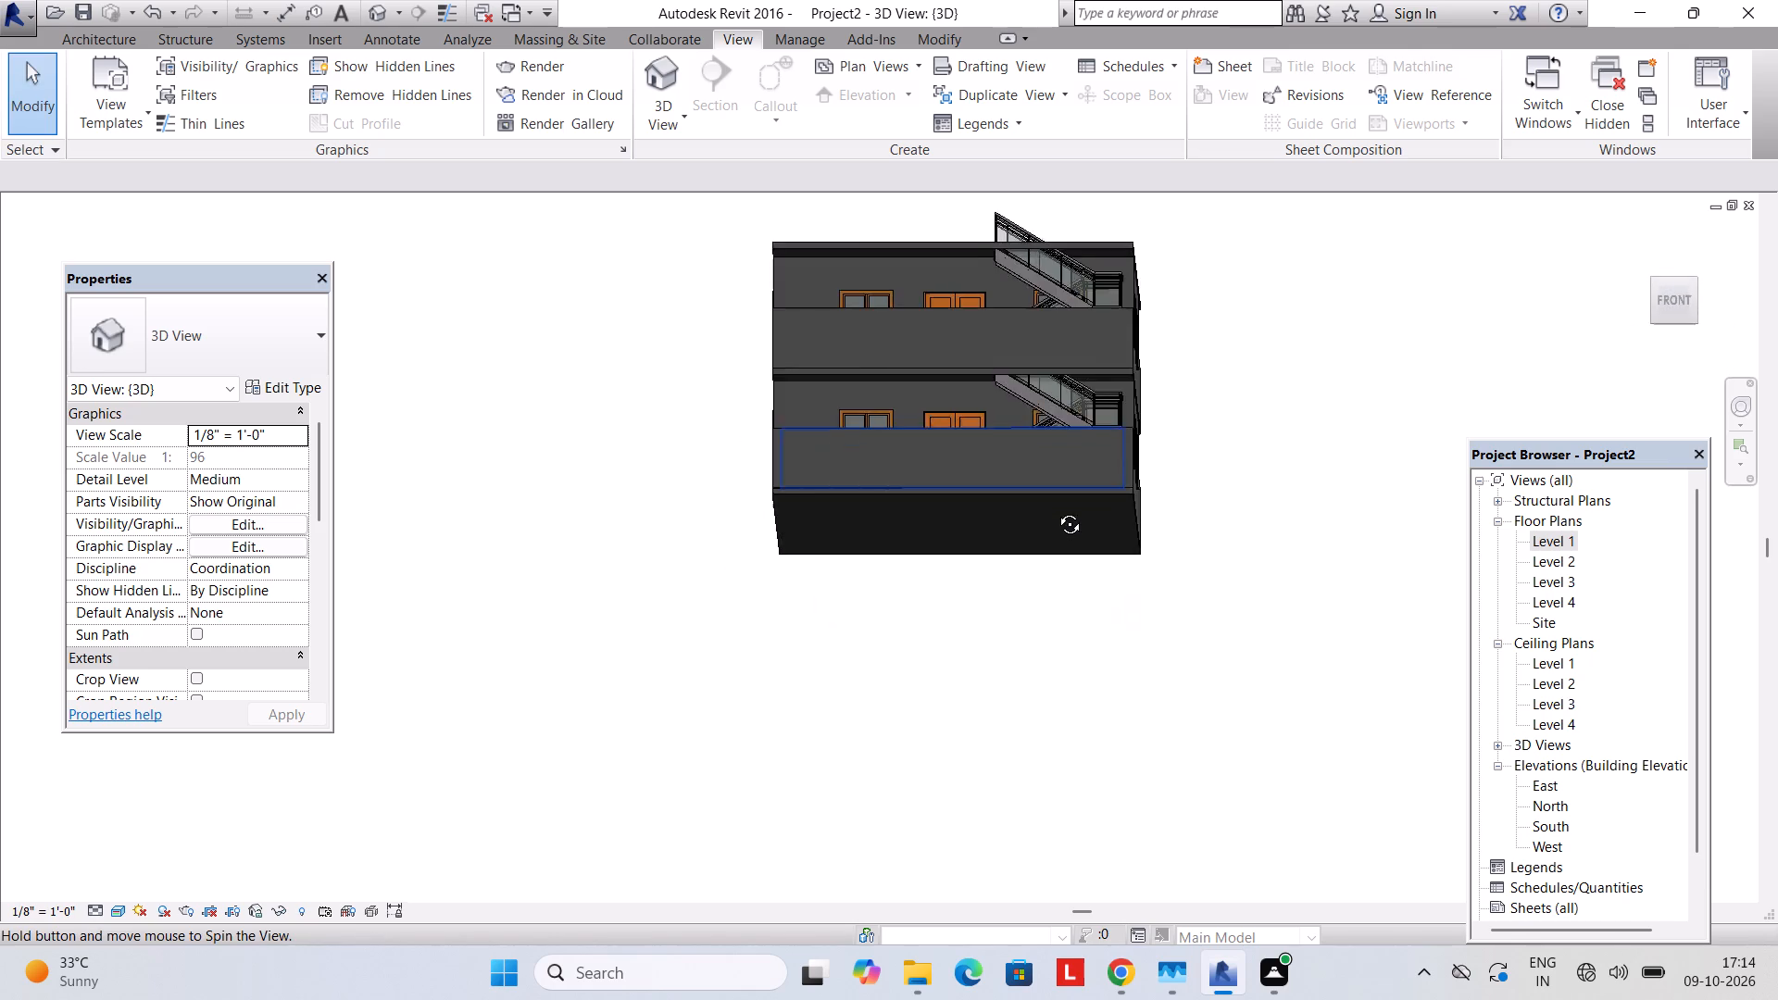
middle_click_drag(1056, 510, 1055, 669, "shift")
middle_click_drag(1032, 637, 1071, 638, "shift")
Set the unconnected height of the six front terrace parapet walls, front and both sides on both storeys, to 3'.
left_click(1012, 504)
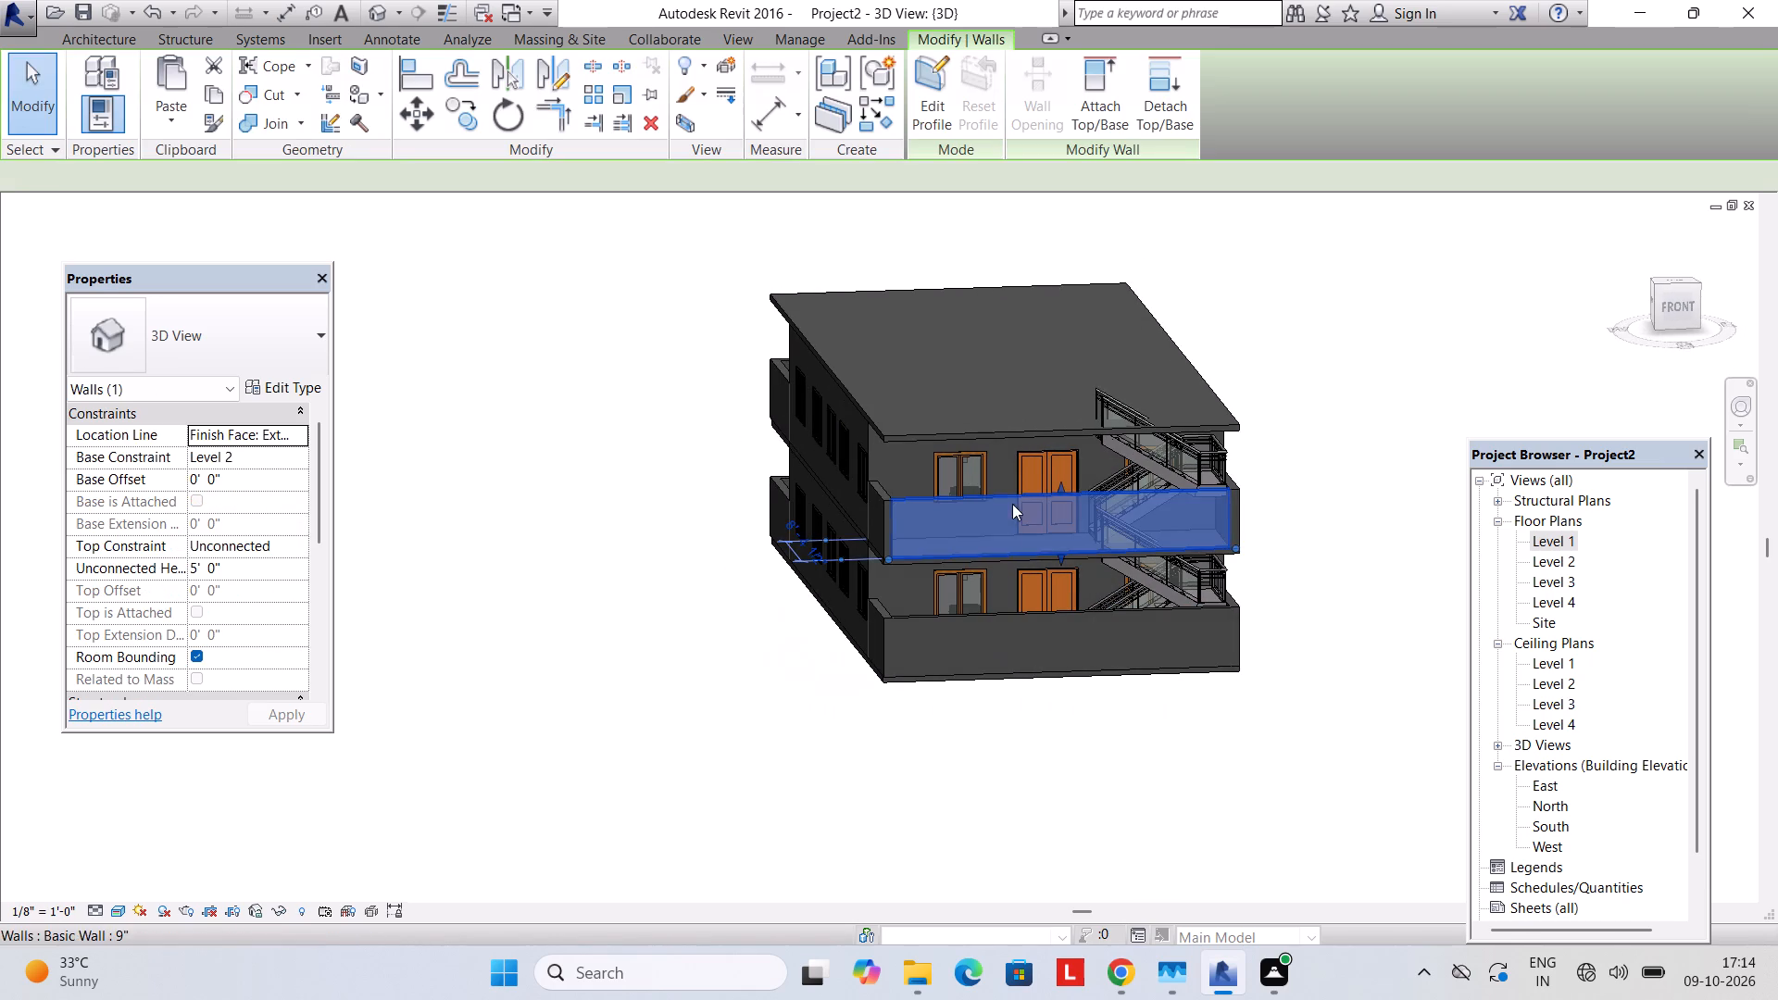
left_click(1009, 618, "ctrl")
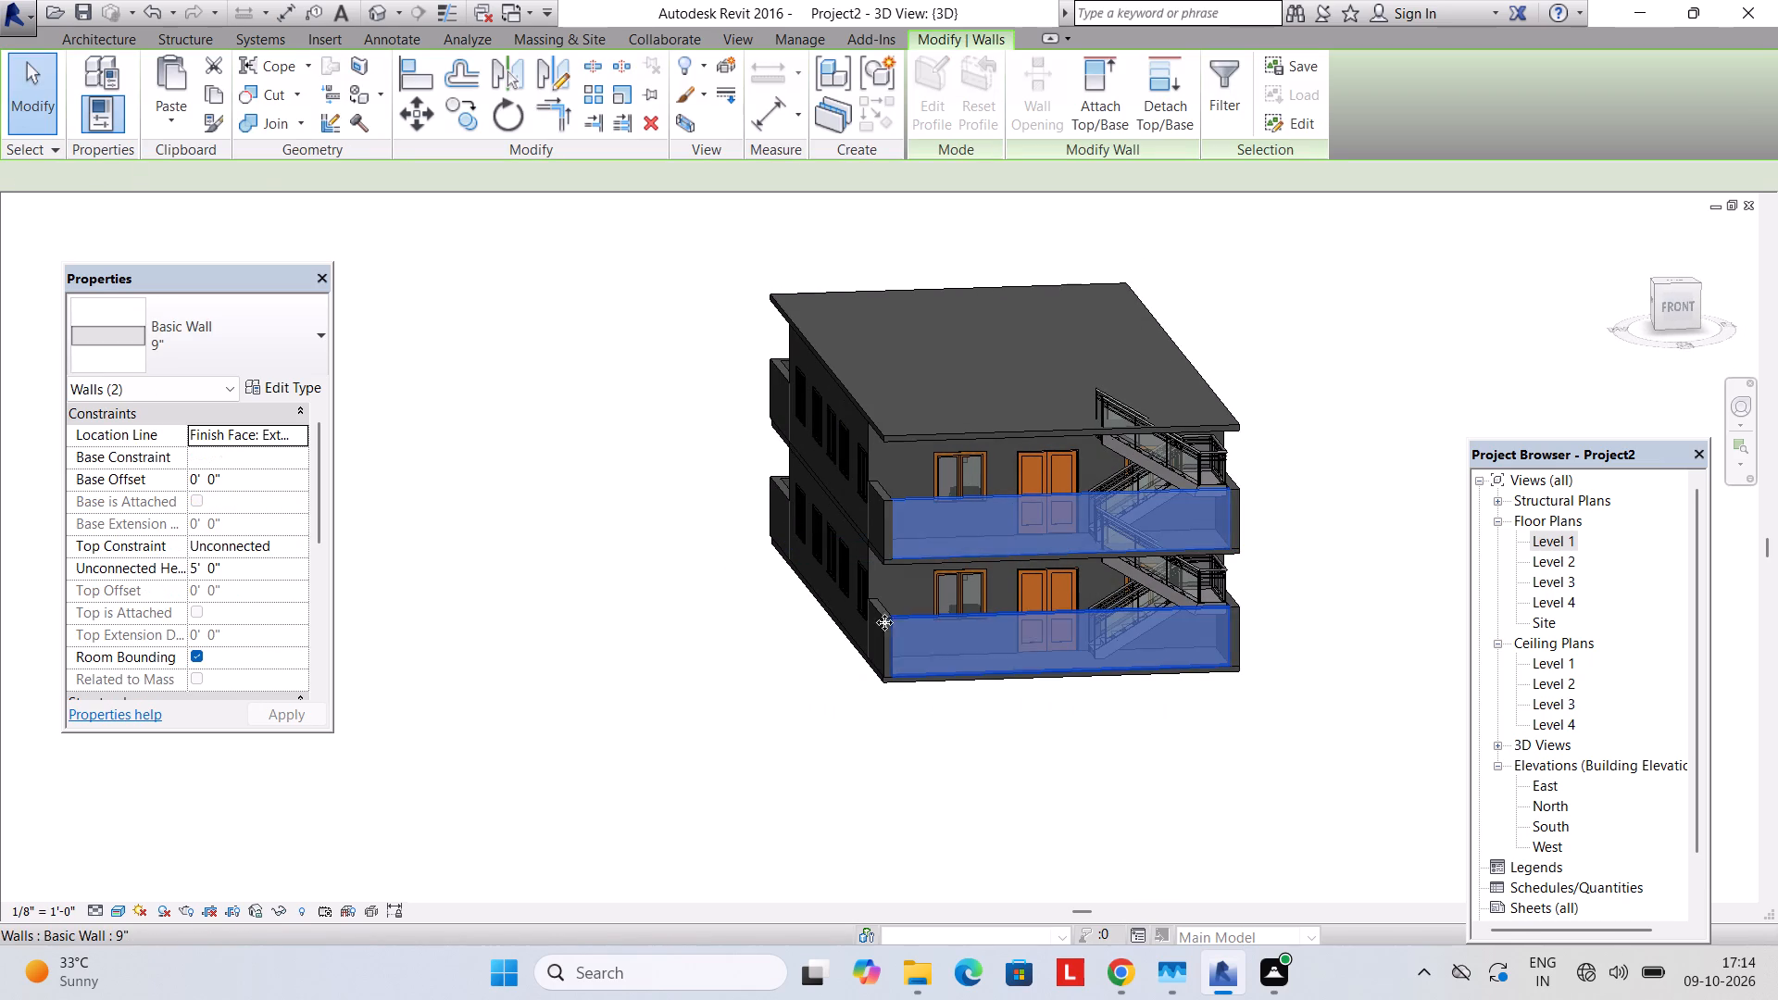
left_click(883, 613, "ctrl")
left_click(872, 616, "ctrl")
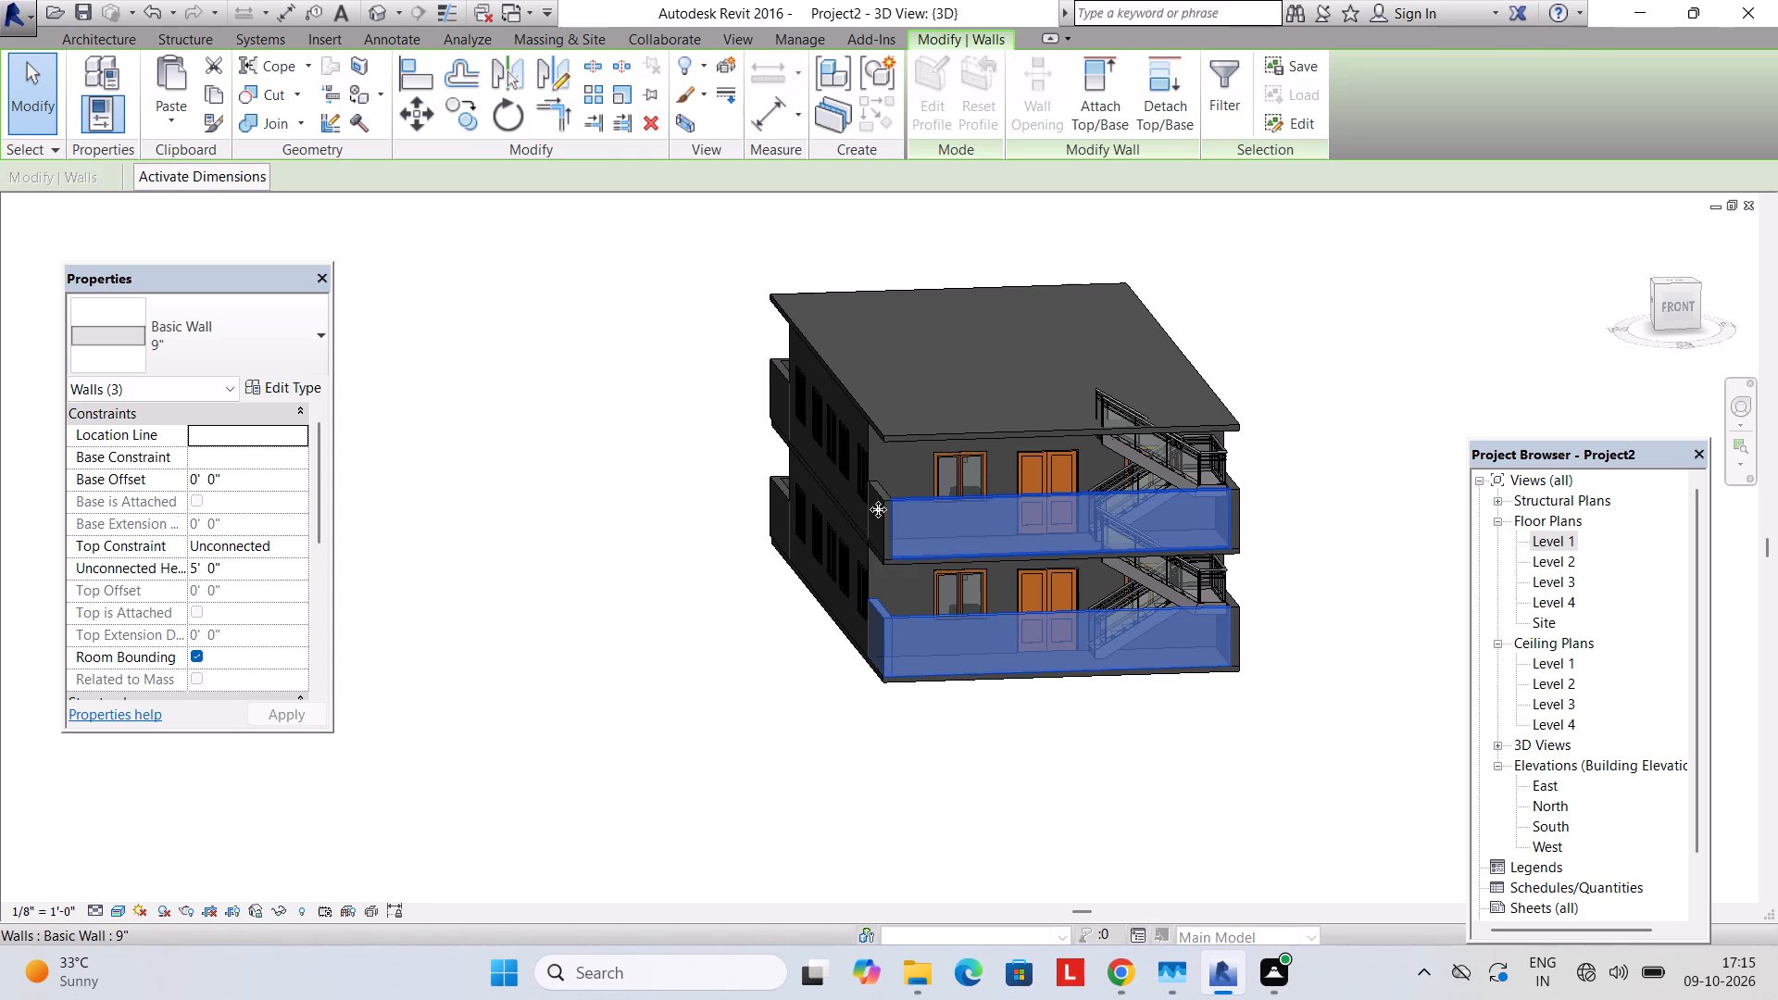
middle_click_drag(882, 573, 985, 591, "shift")
left_click(907, 515, "ctrl")
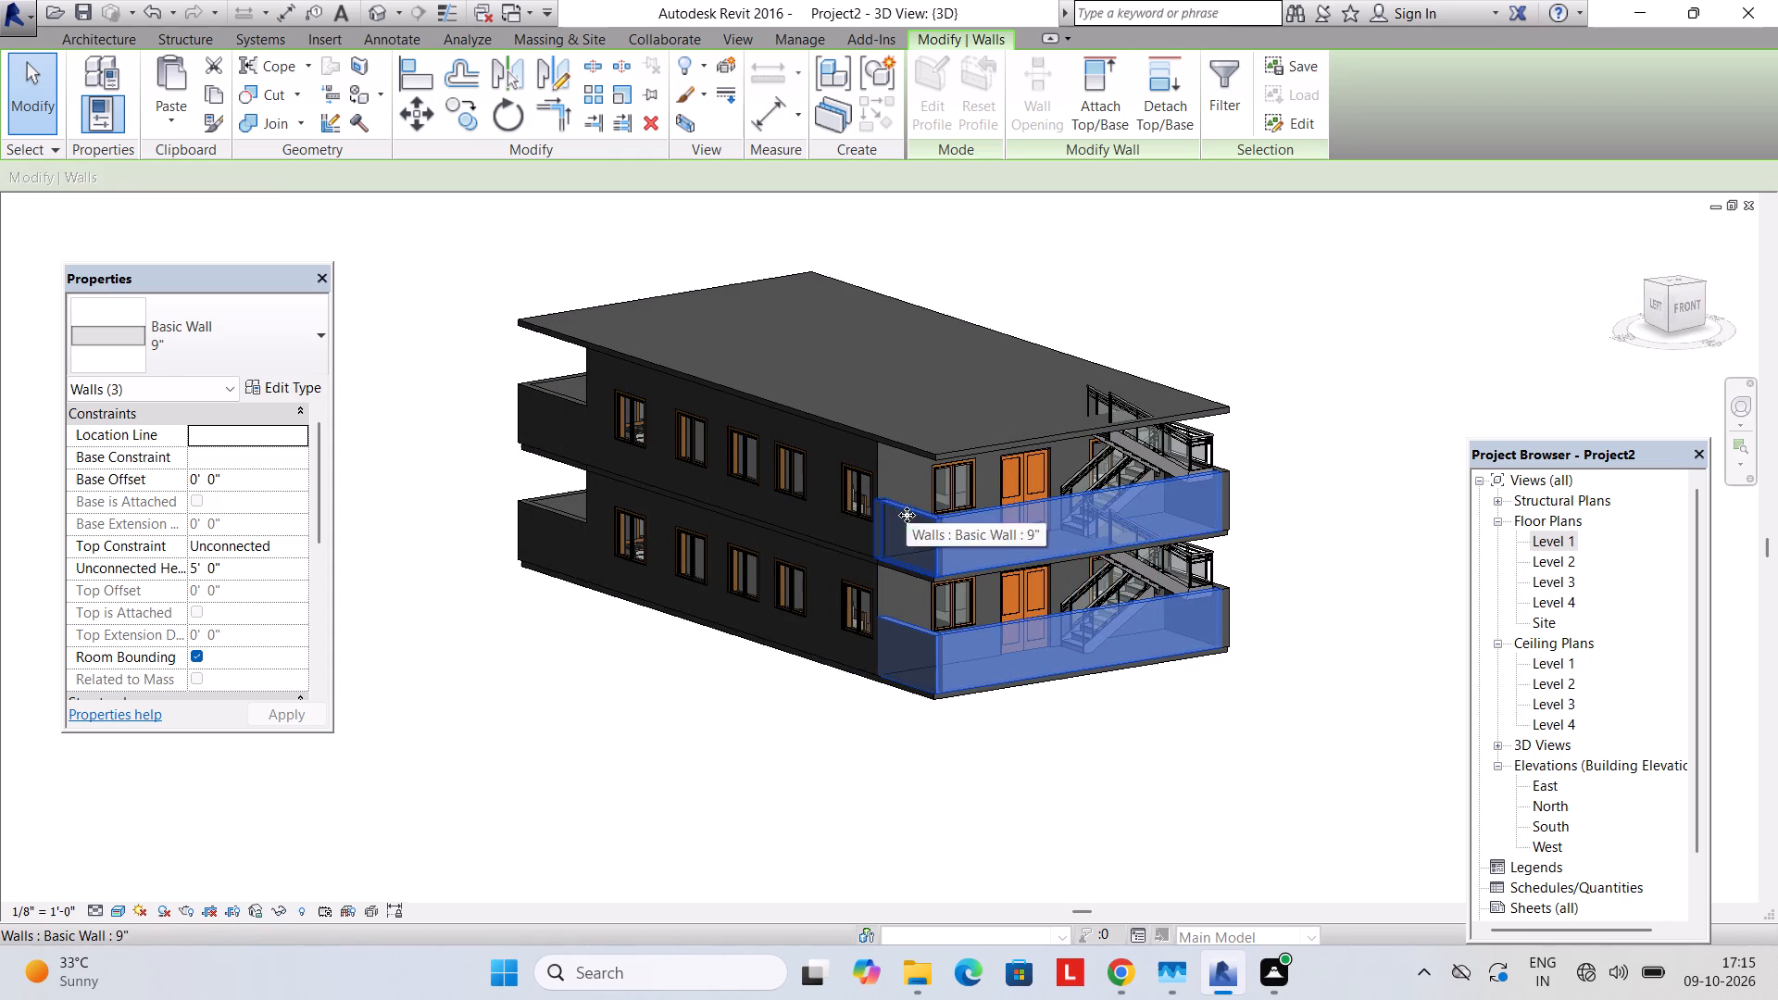
middle_click_drag(1075, 551, 649, 569, "shift")
left_click(1109, 531, "ctrl")
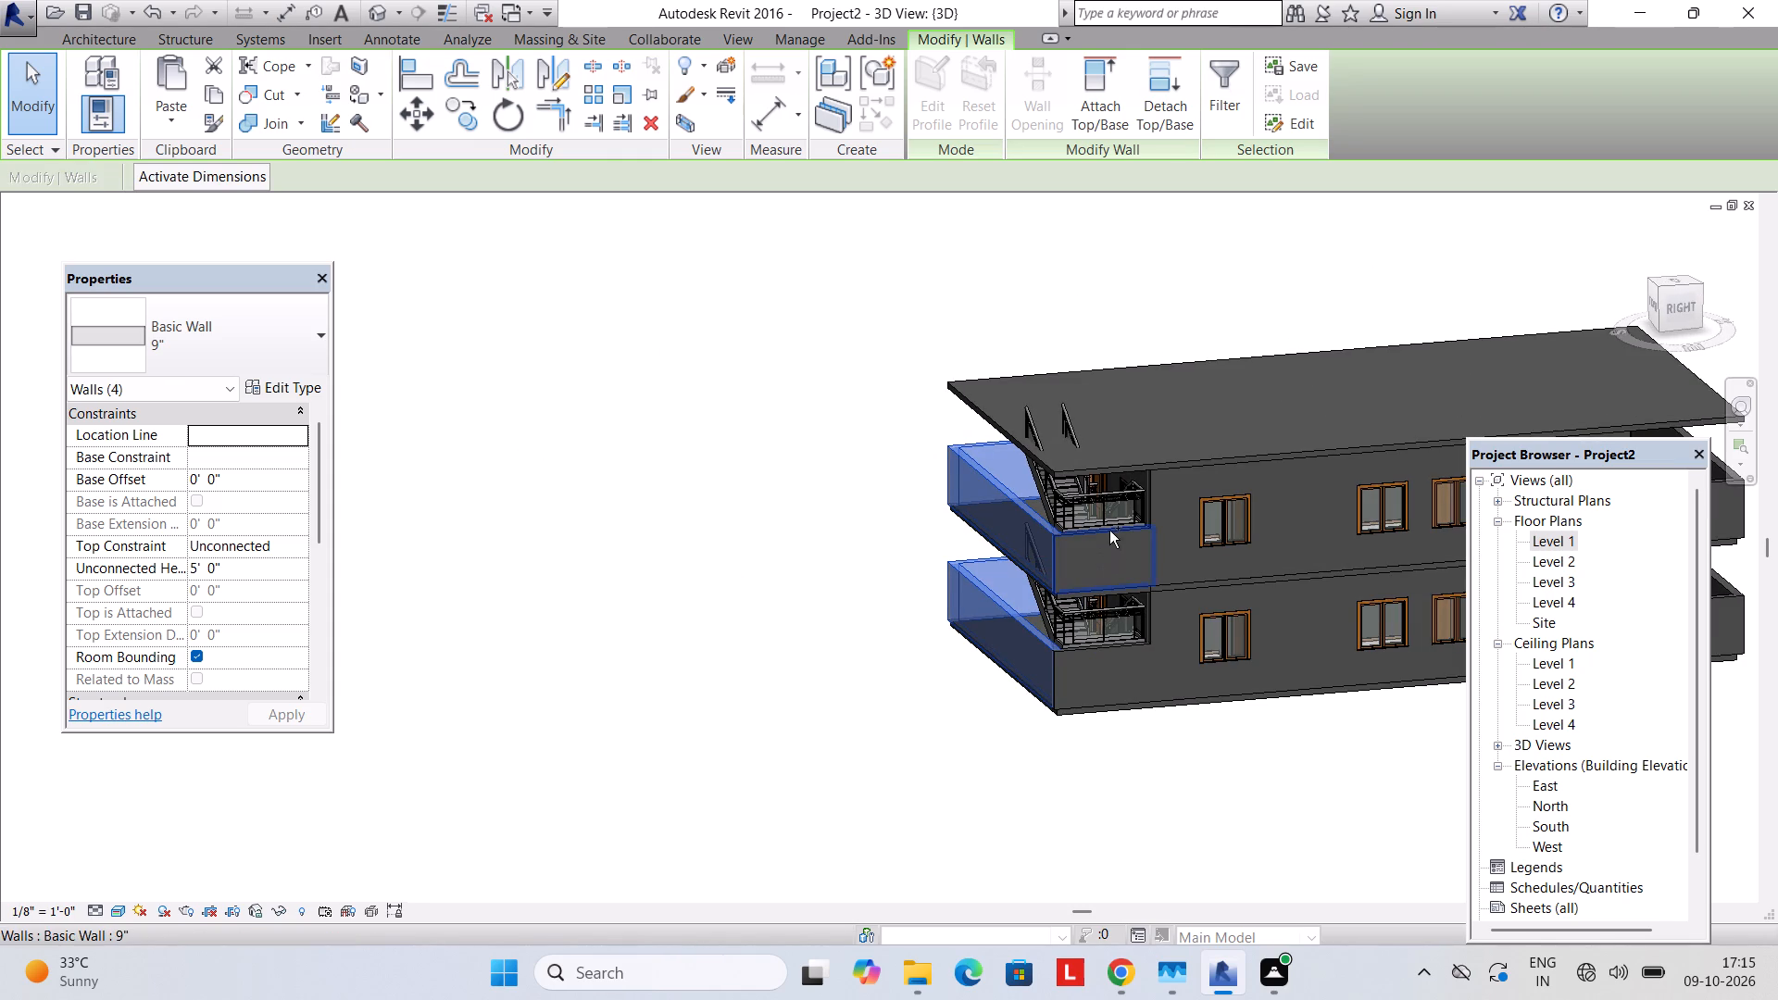
left_click(1108, 649, "ctrl")
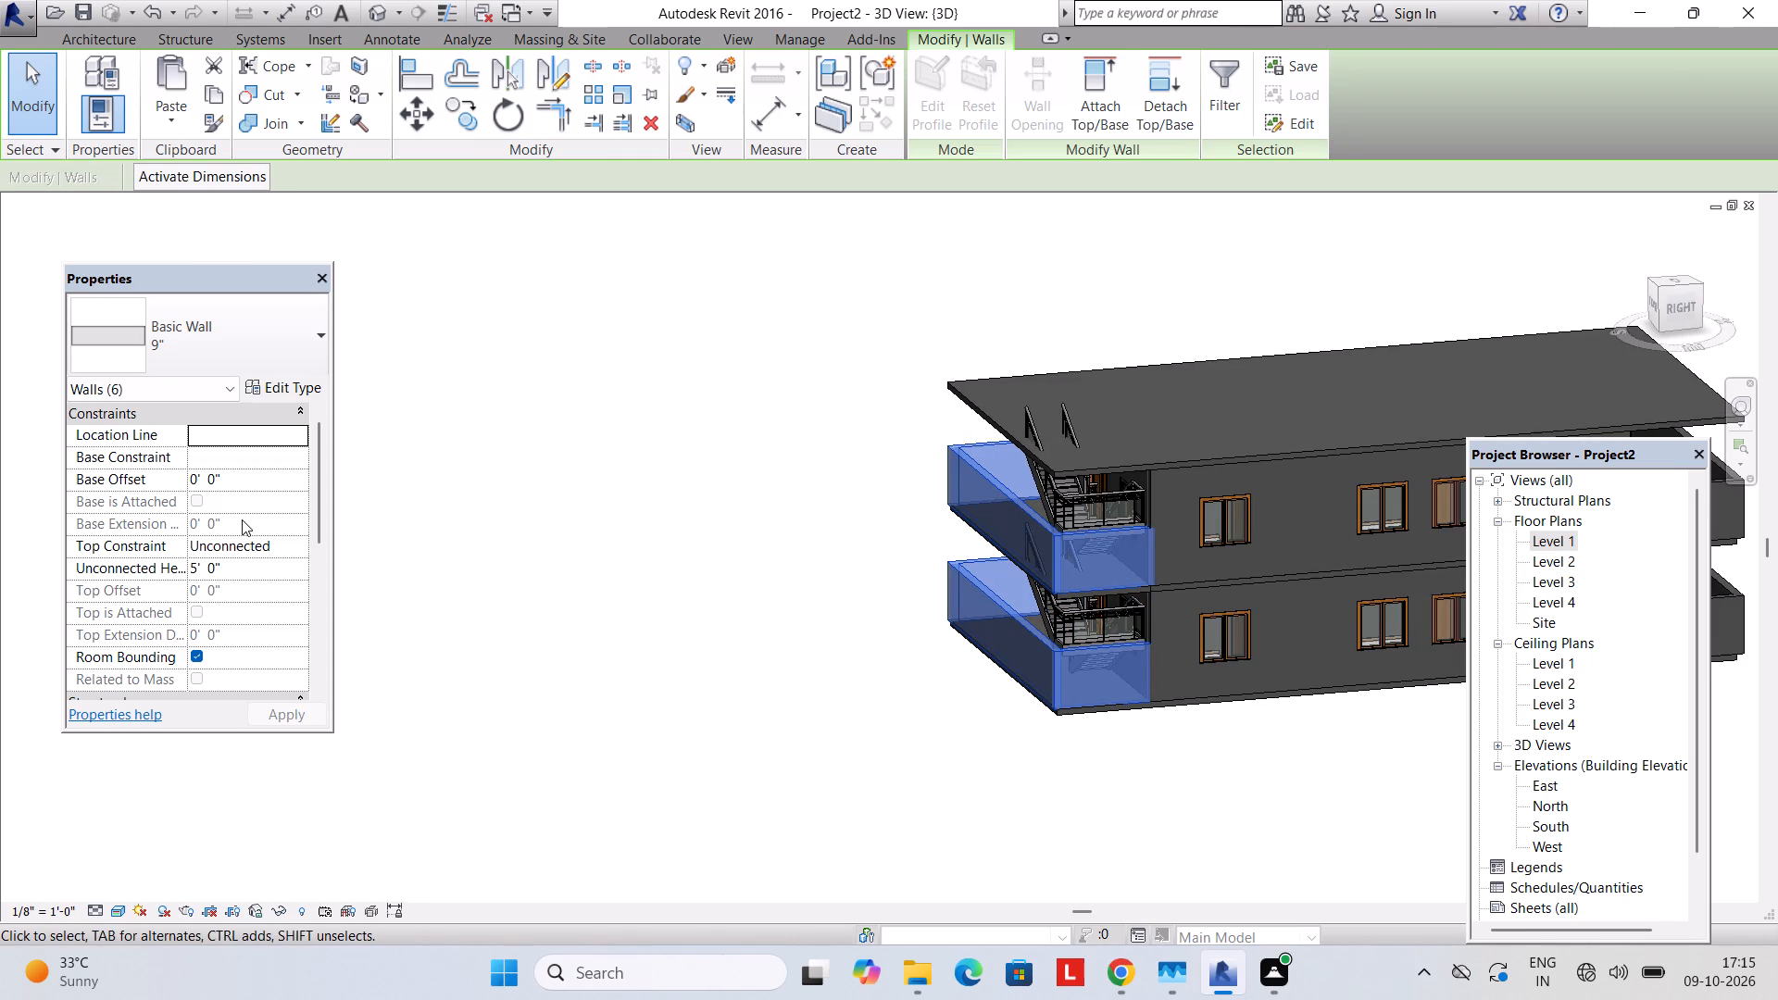
left_click(235, 560)
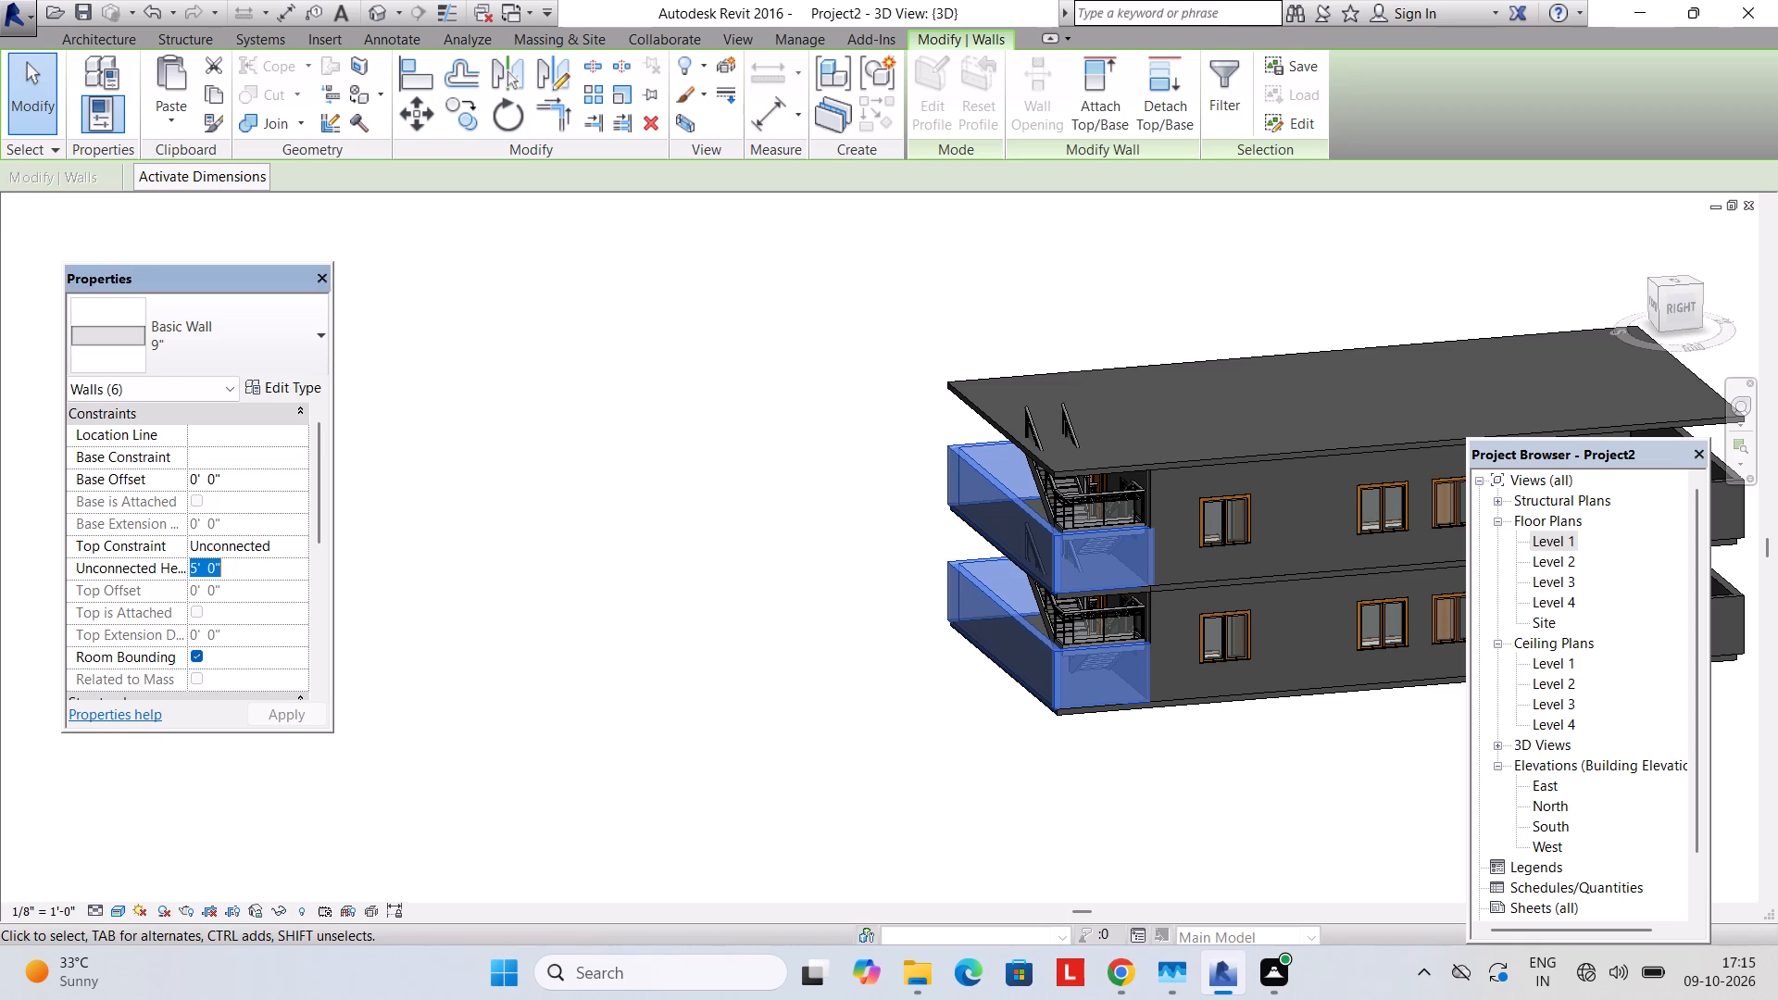
type("3'")
key("Return")
key("Return")
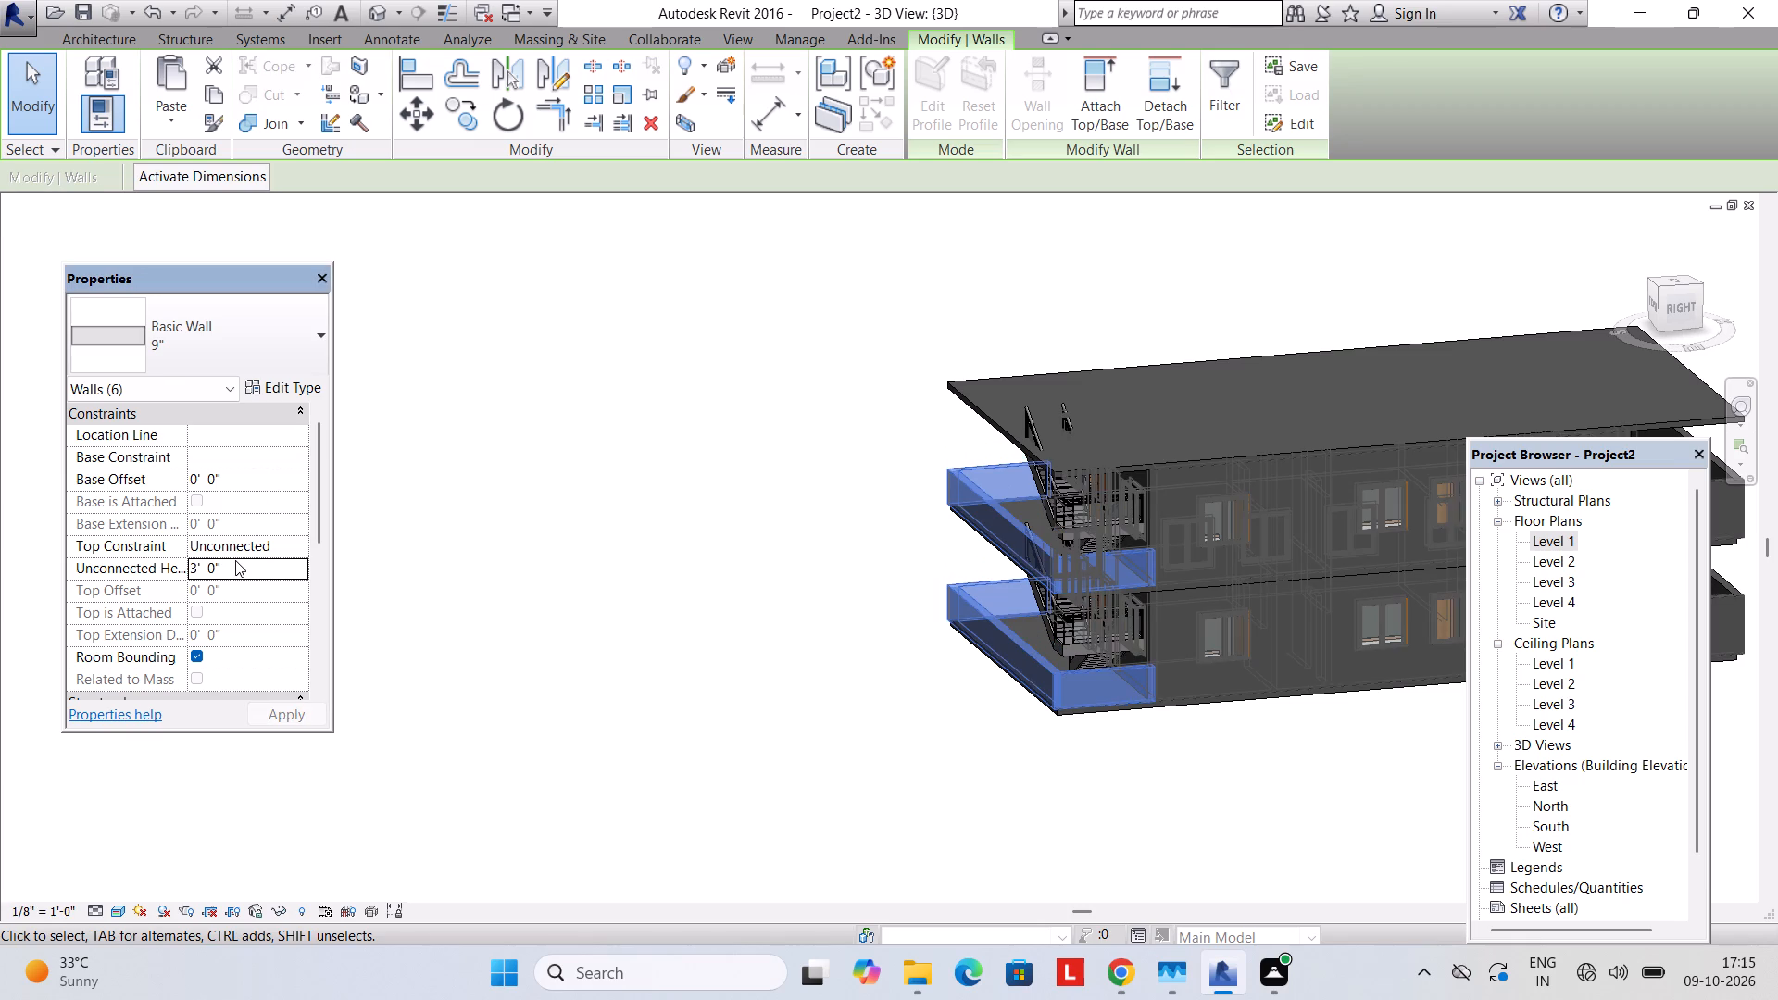
key("Escape")
key("Escape")
middle_click_drag(711, 702, 855, 675, "shift")
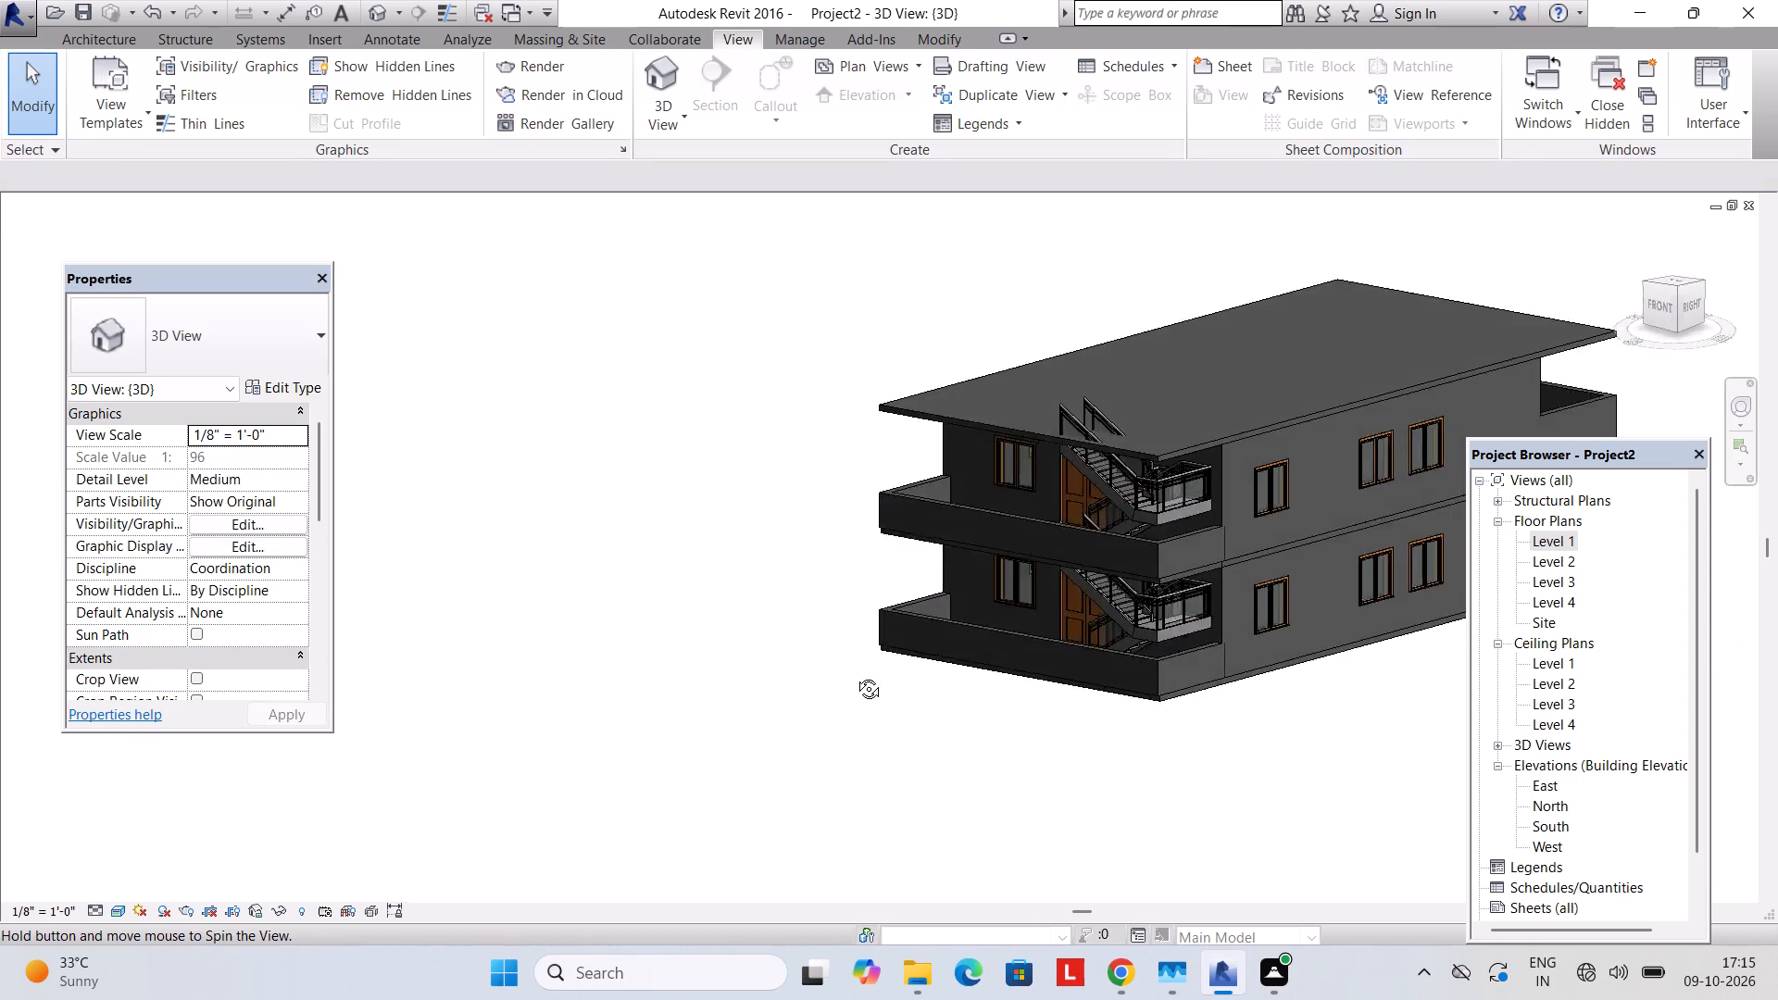
middle_click_drag(855, 675, 941, 633, "shift")
middle_click_drag(944, 633, 1003, 636, "shift")
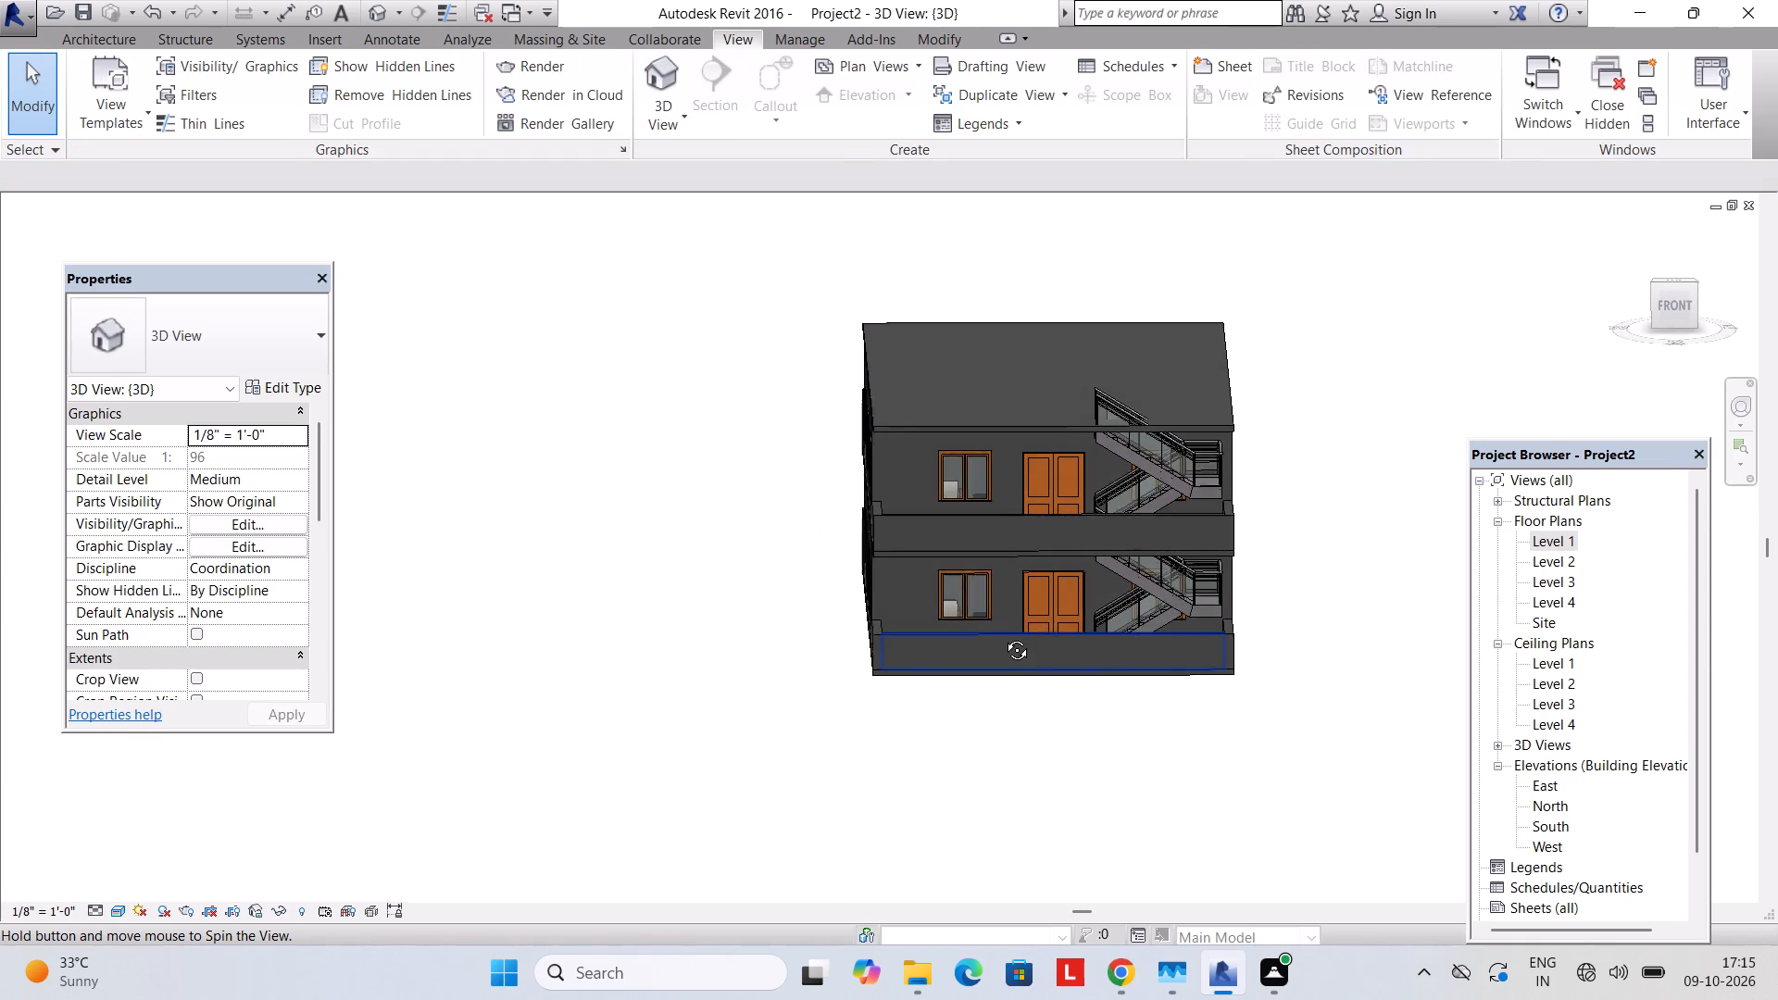
middle_click_drag(1003, 636, 1002, 636, "shift")
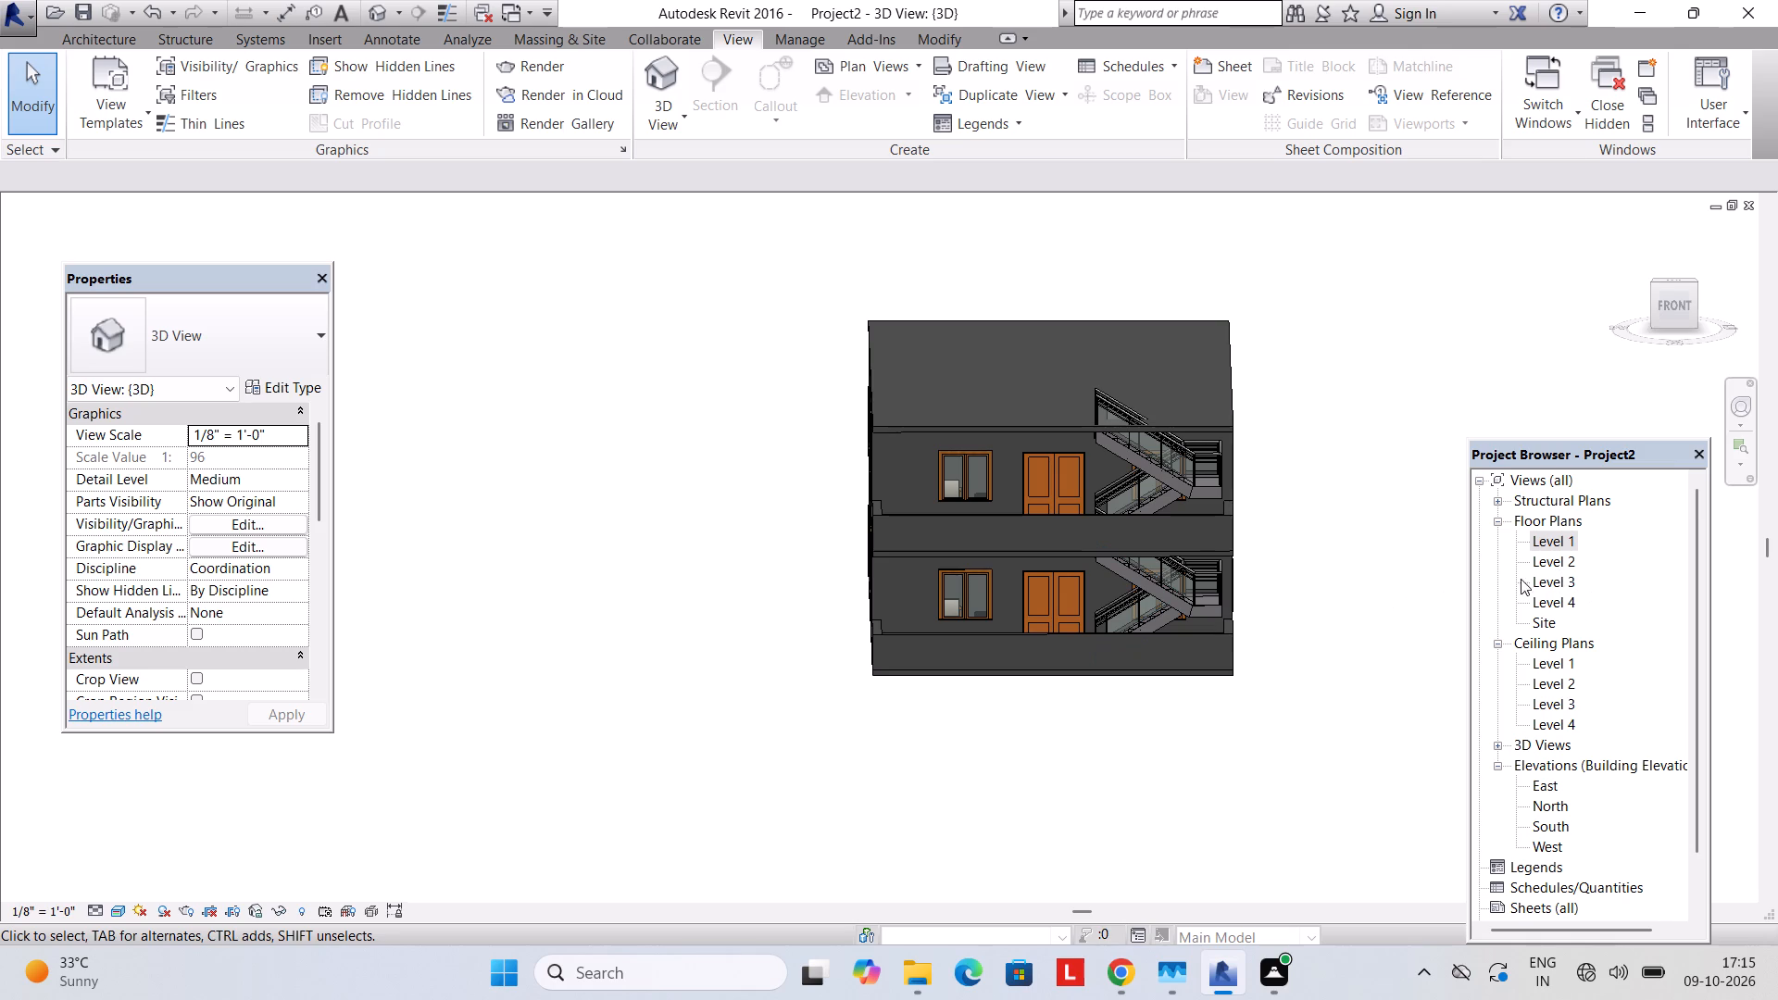
From the Level 1 floor plan, select all 48" x 48" Casement Dbl with Trim windows and set their type width to 3'.
double_click(1559, 538)
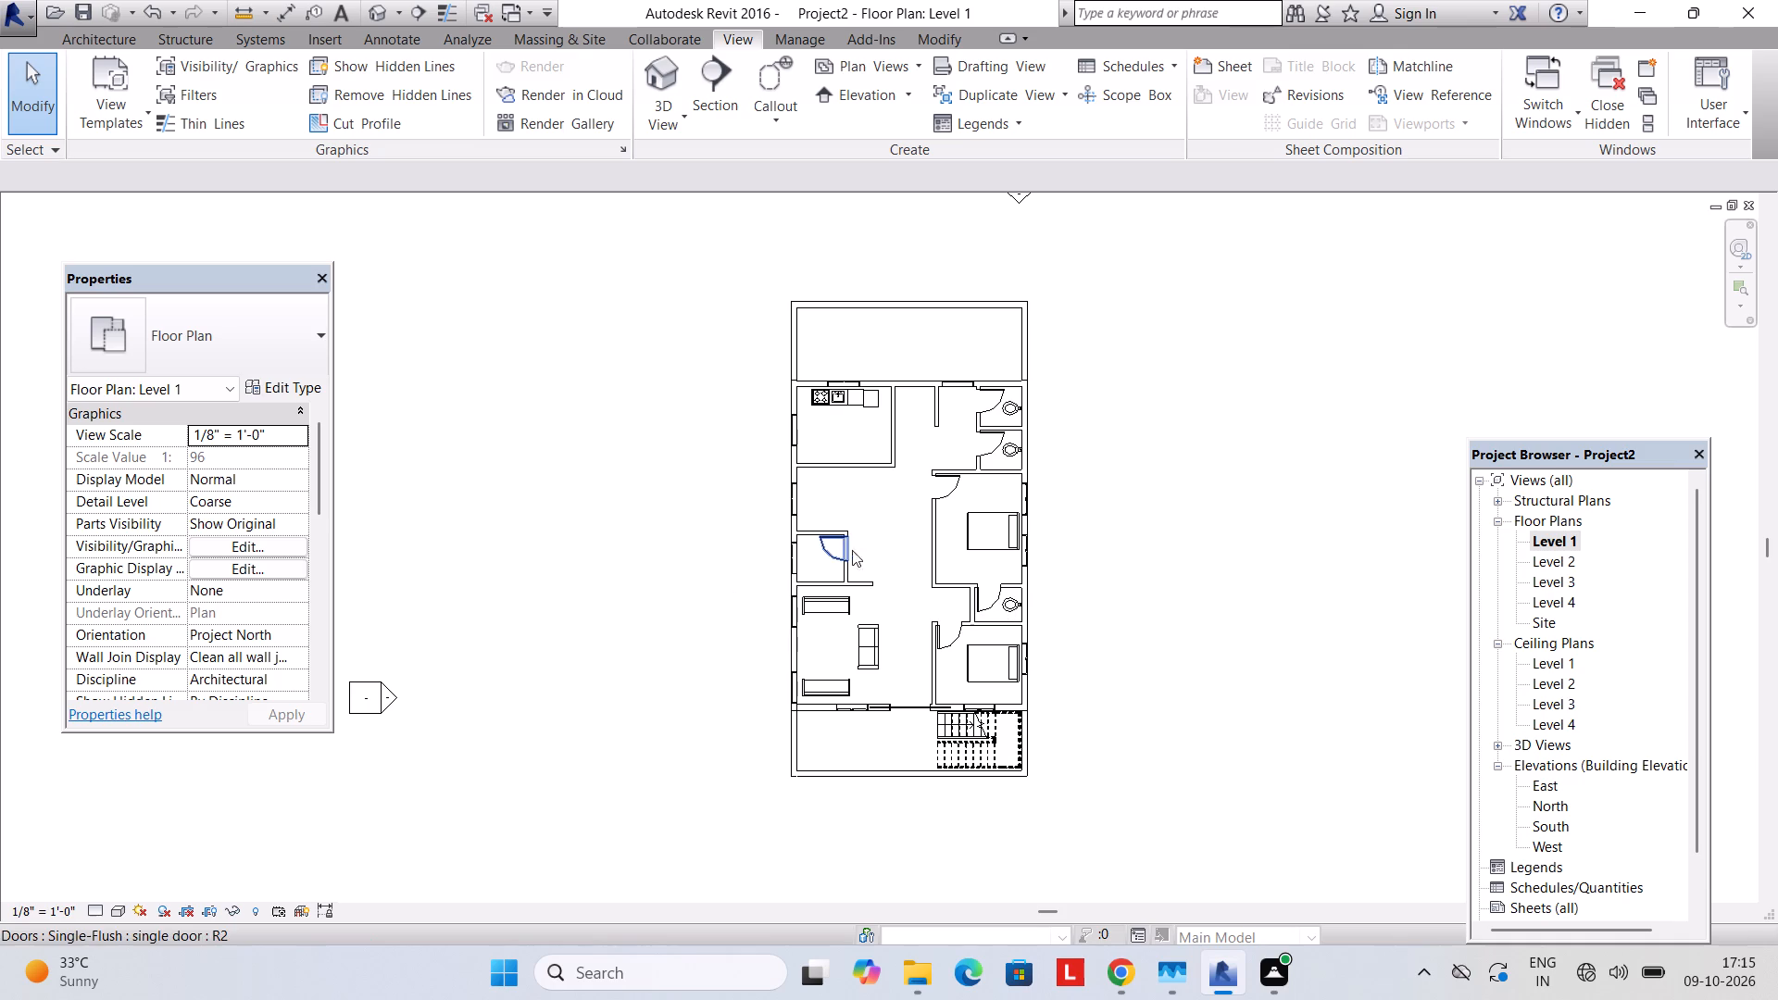
left_click(100, 44)
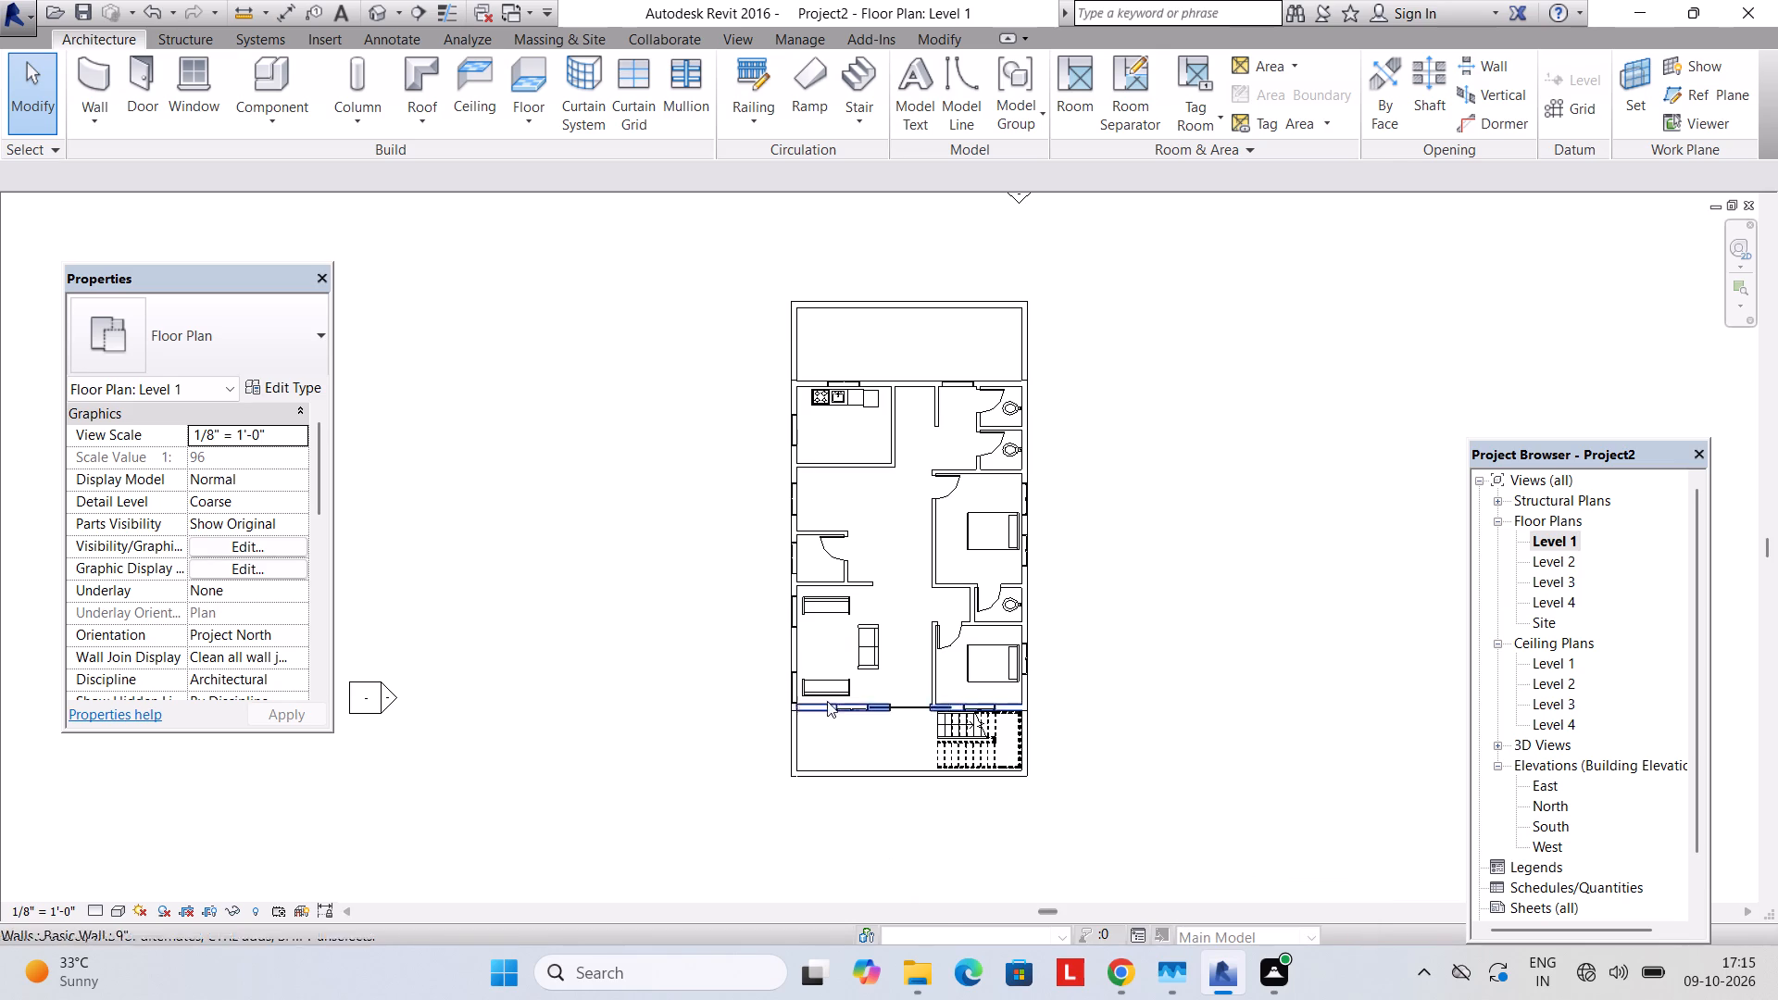
middle_click_drag(531, 602, 494, 551)
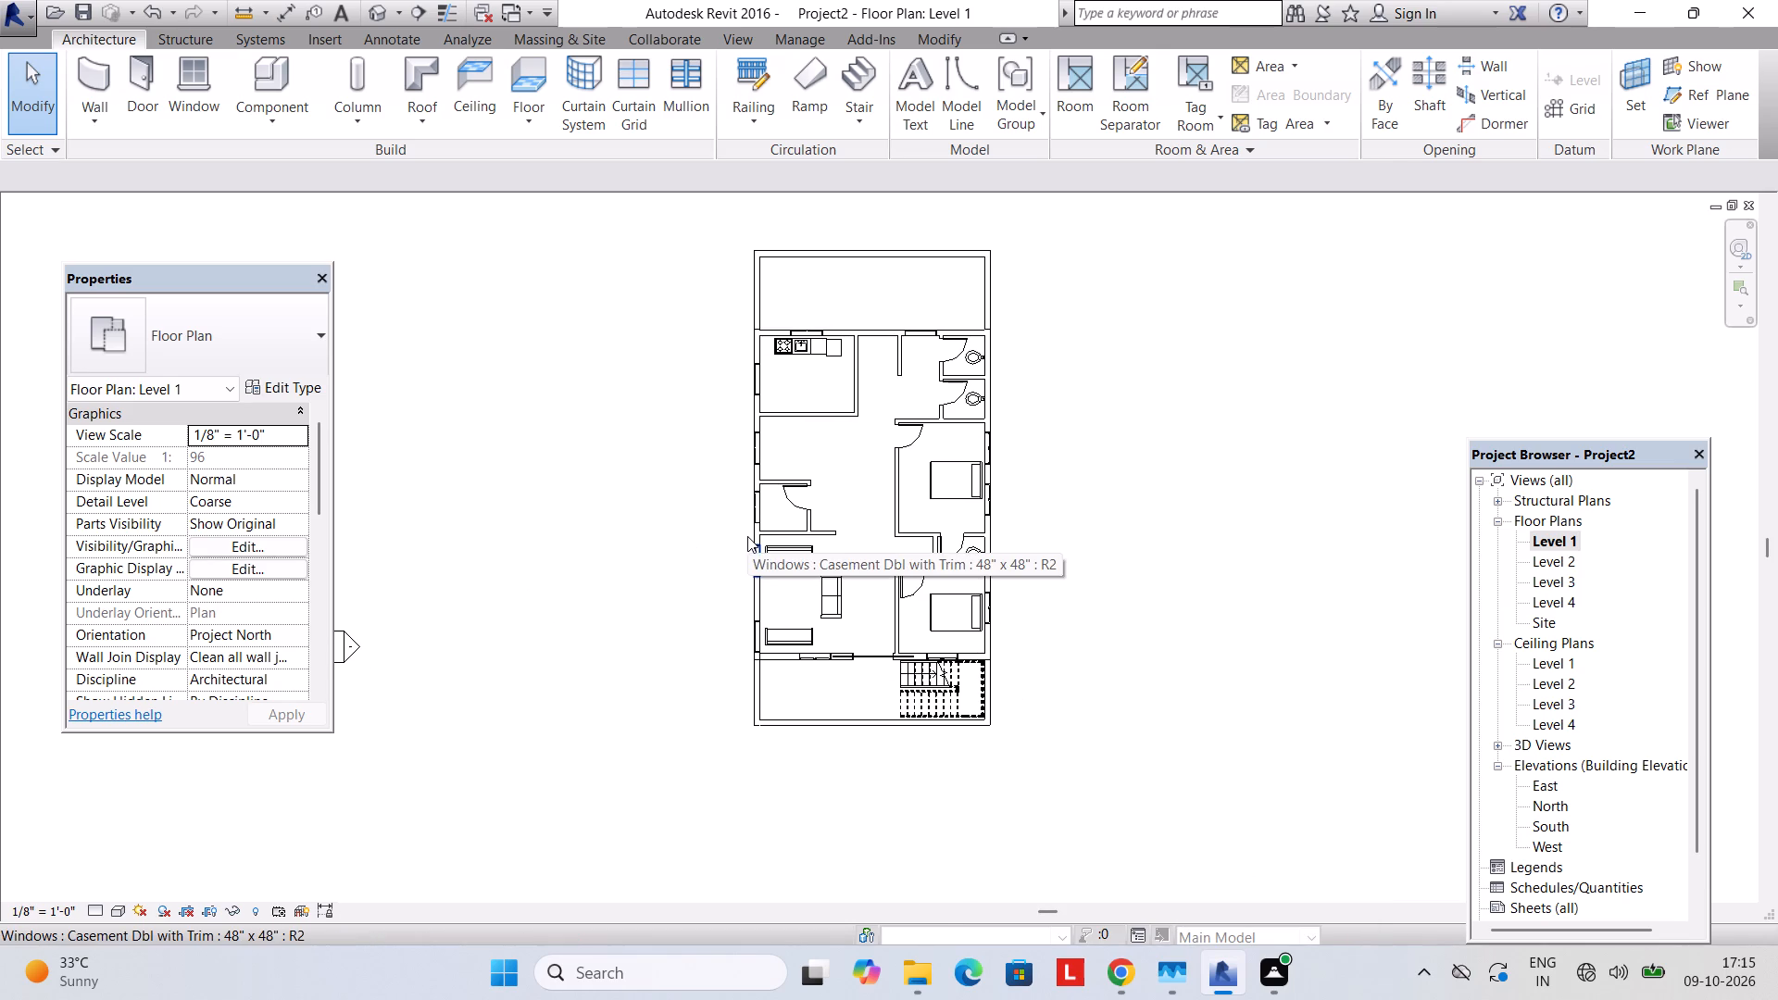
scroll(781, 409, "up", 2)
left_click(818, 295)
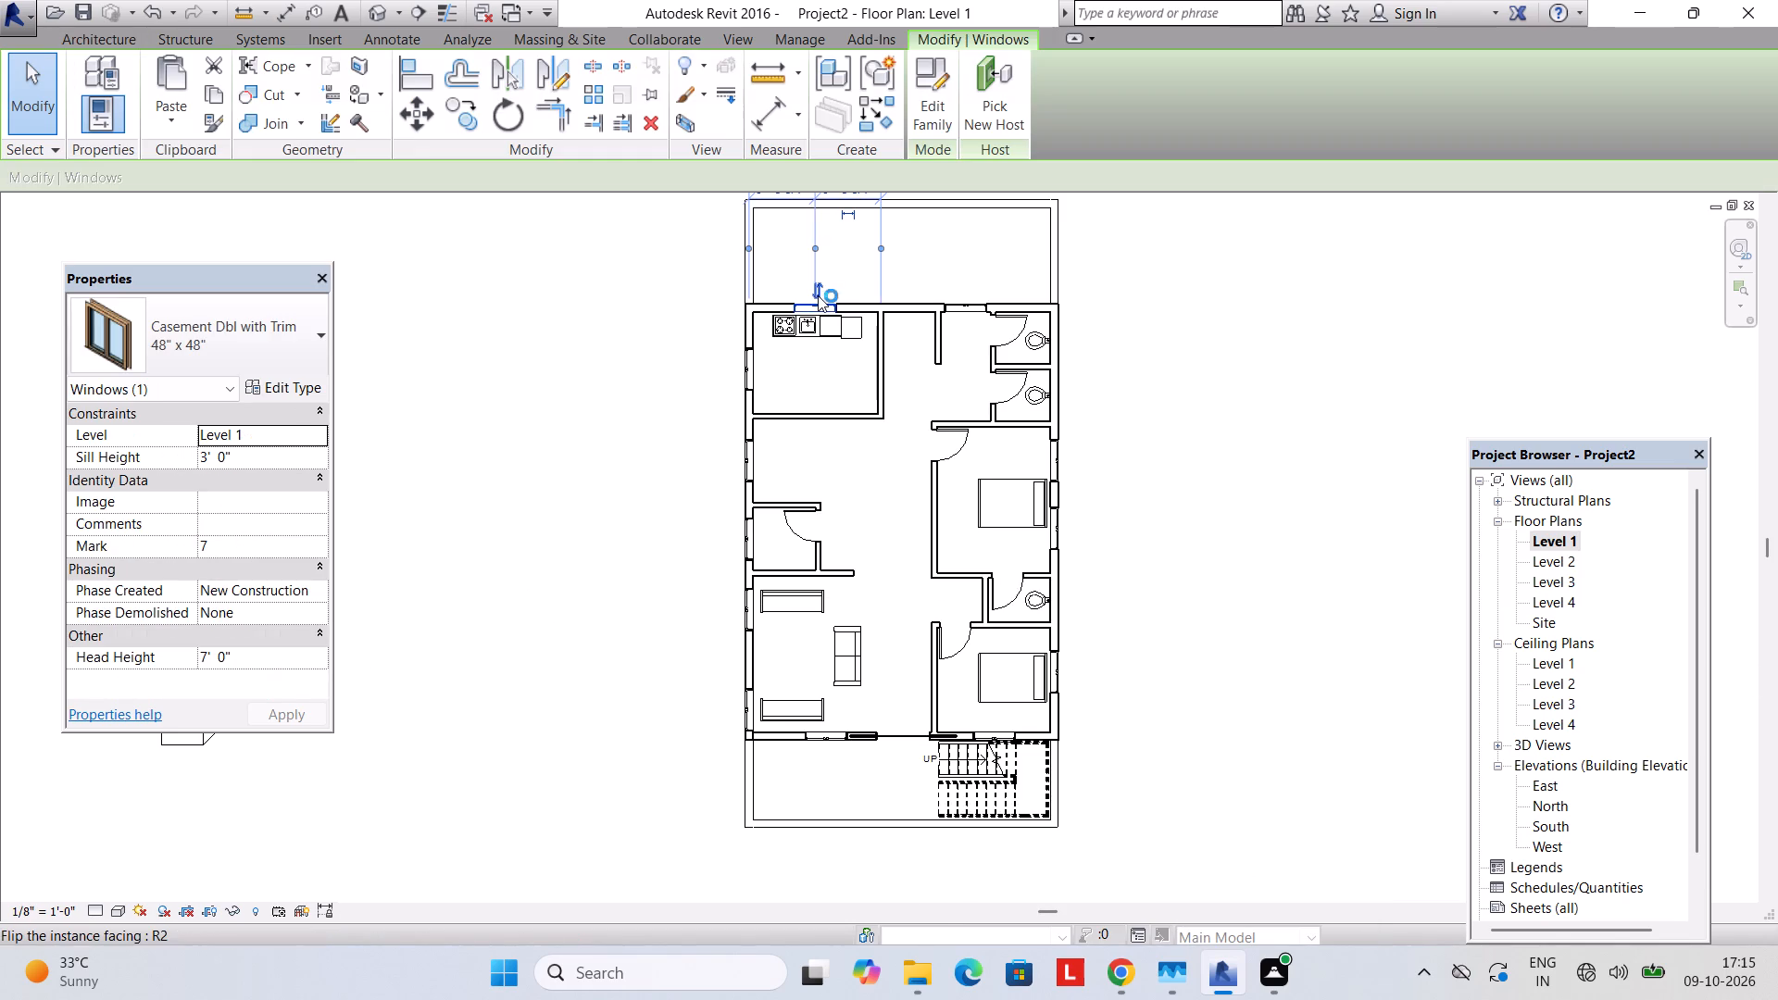
type("sa")
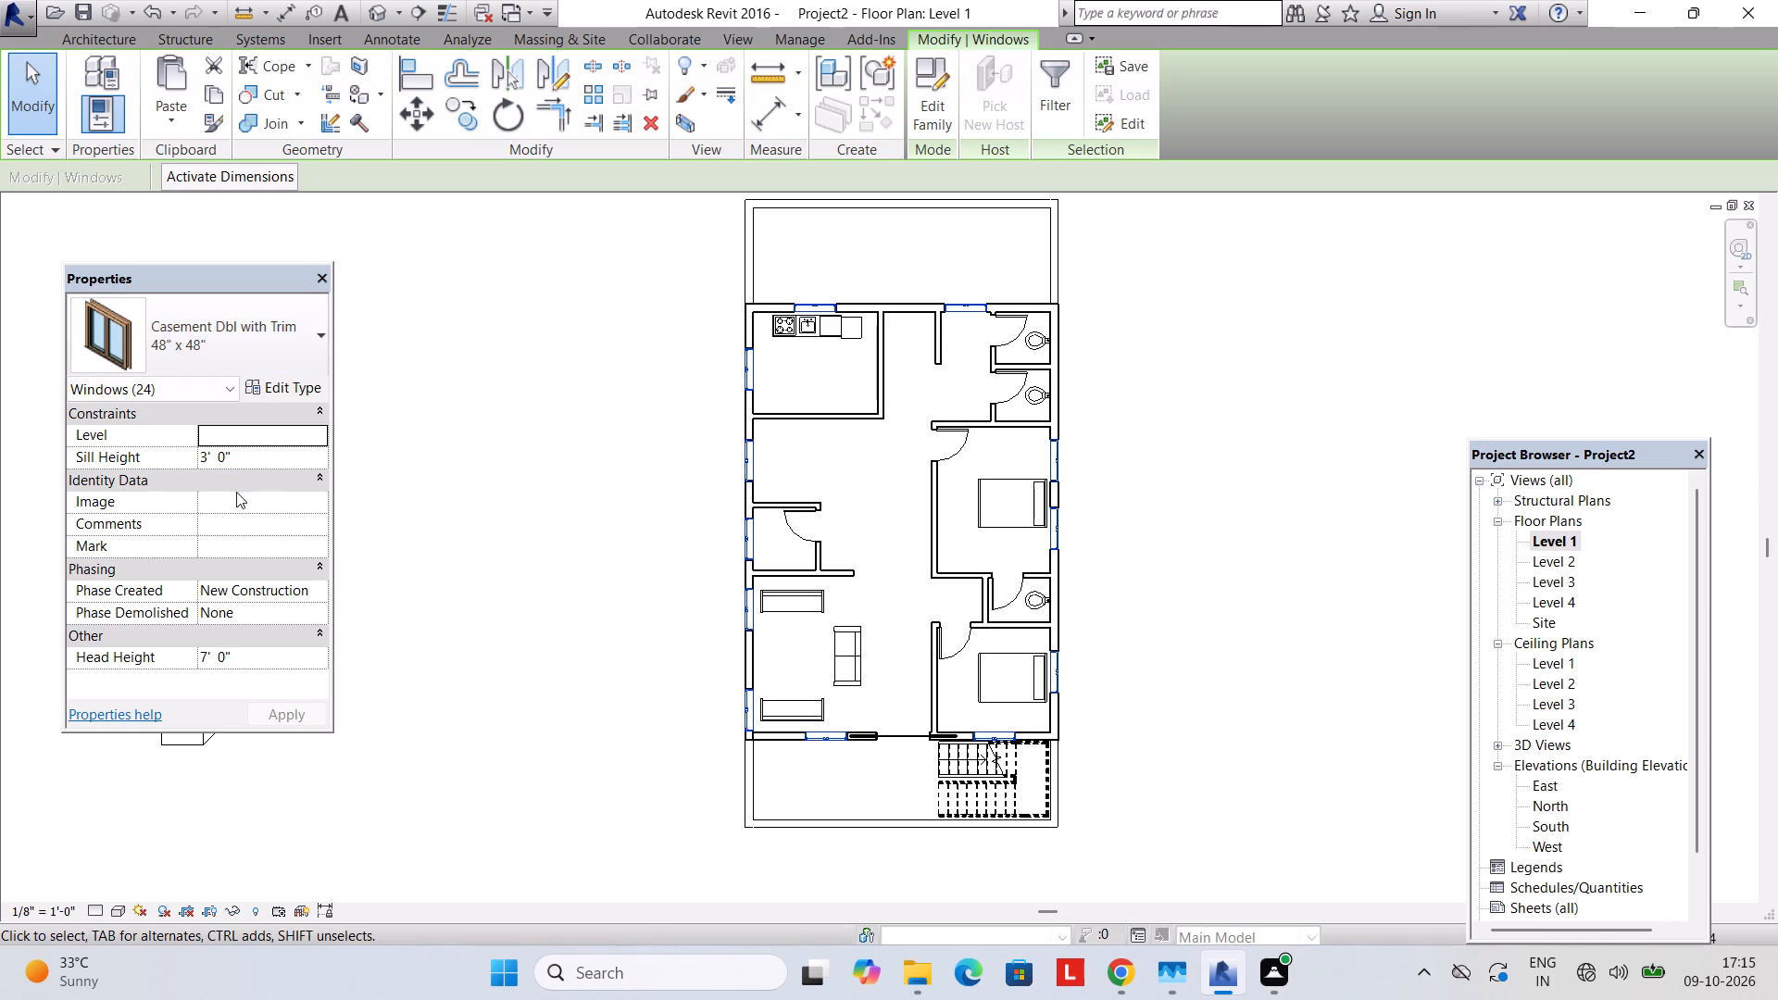
scroll(231, 538, "down", 3)
left_click(291, 390)
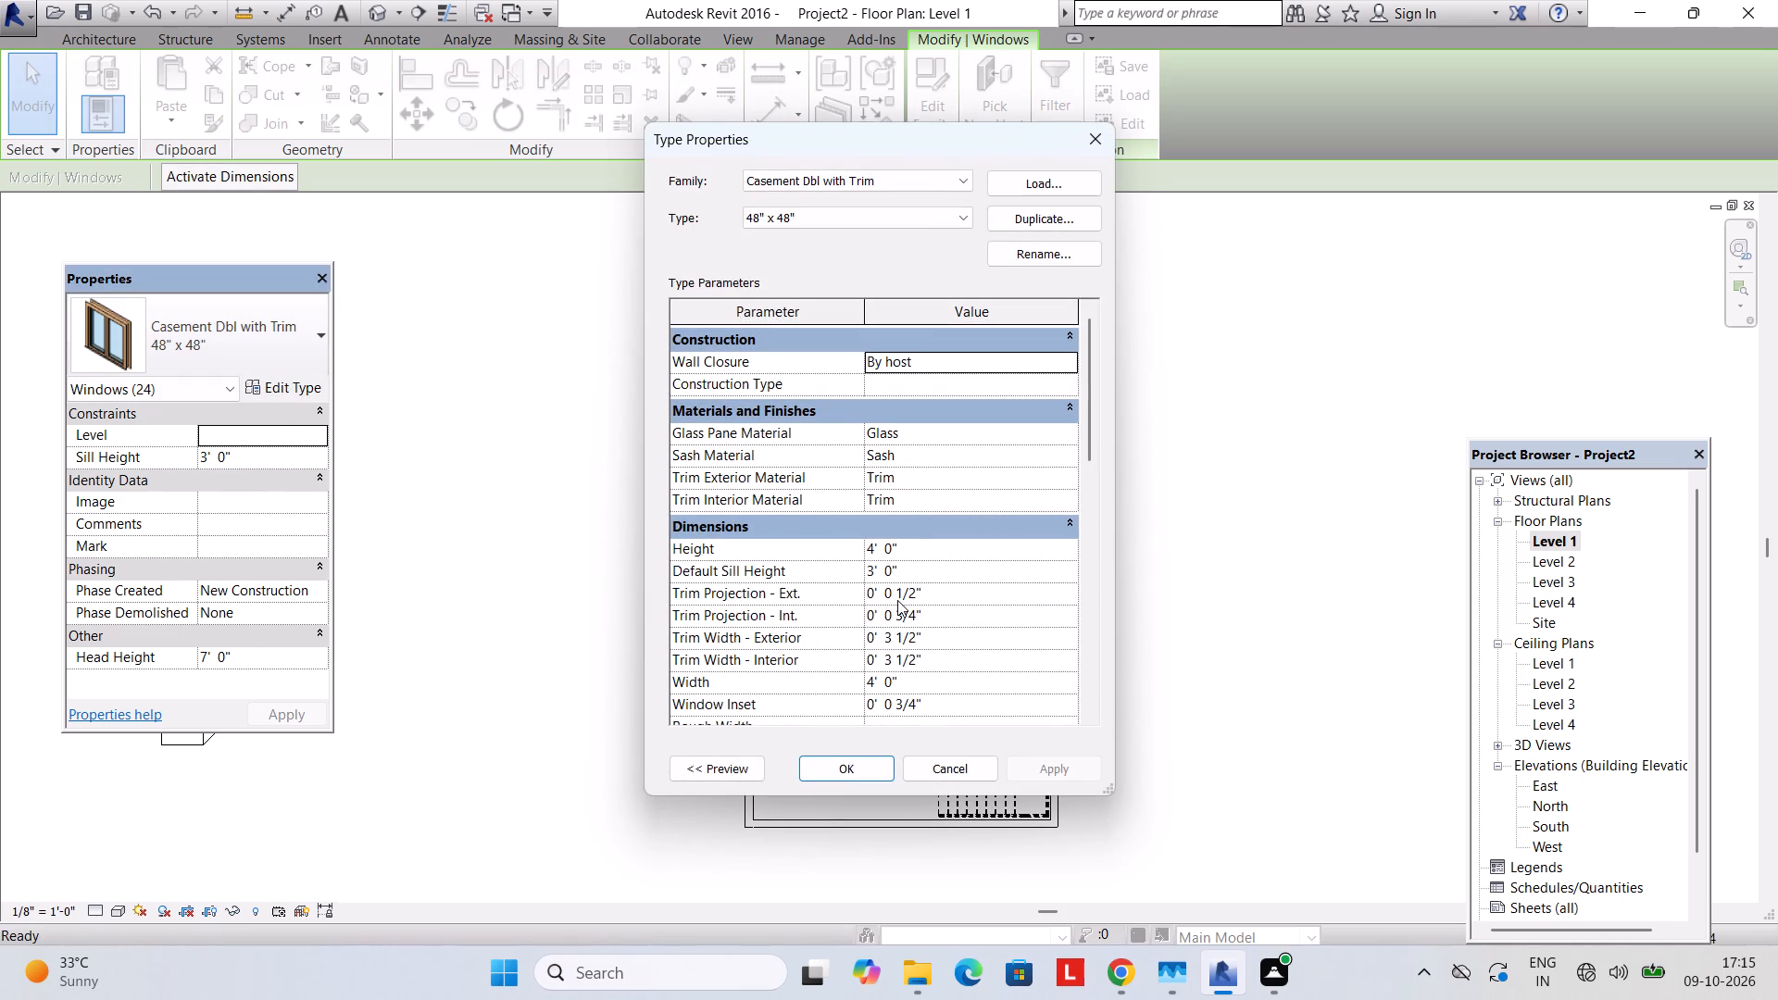
scroll(908, 619, "down", 1)
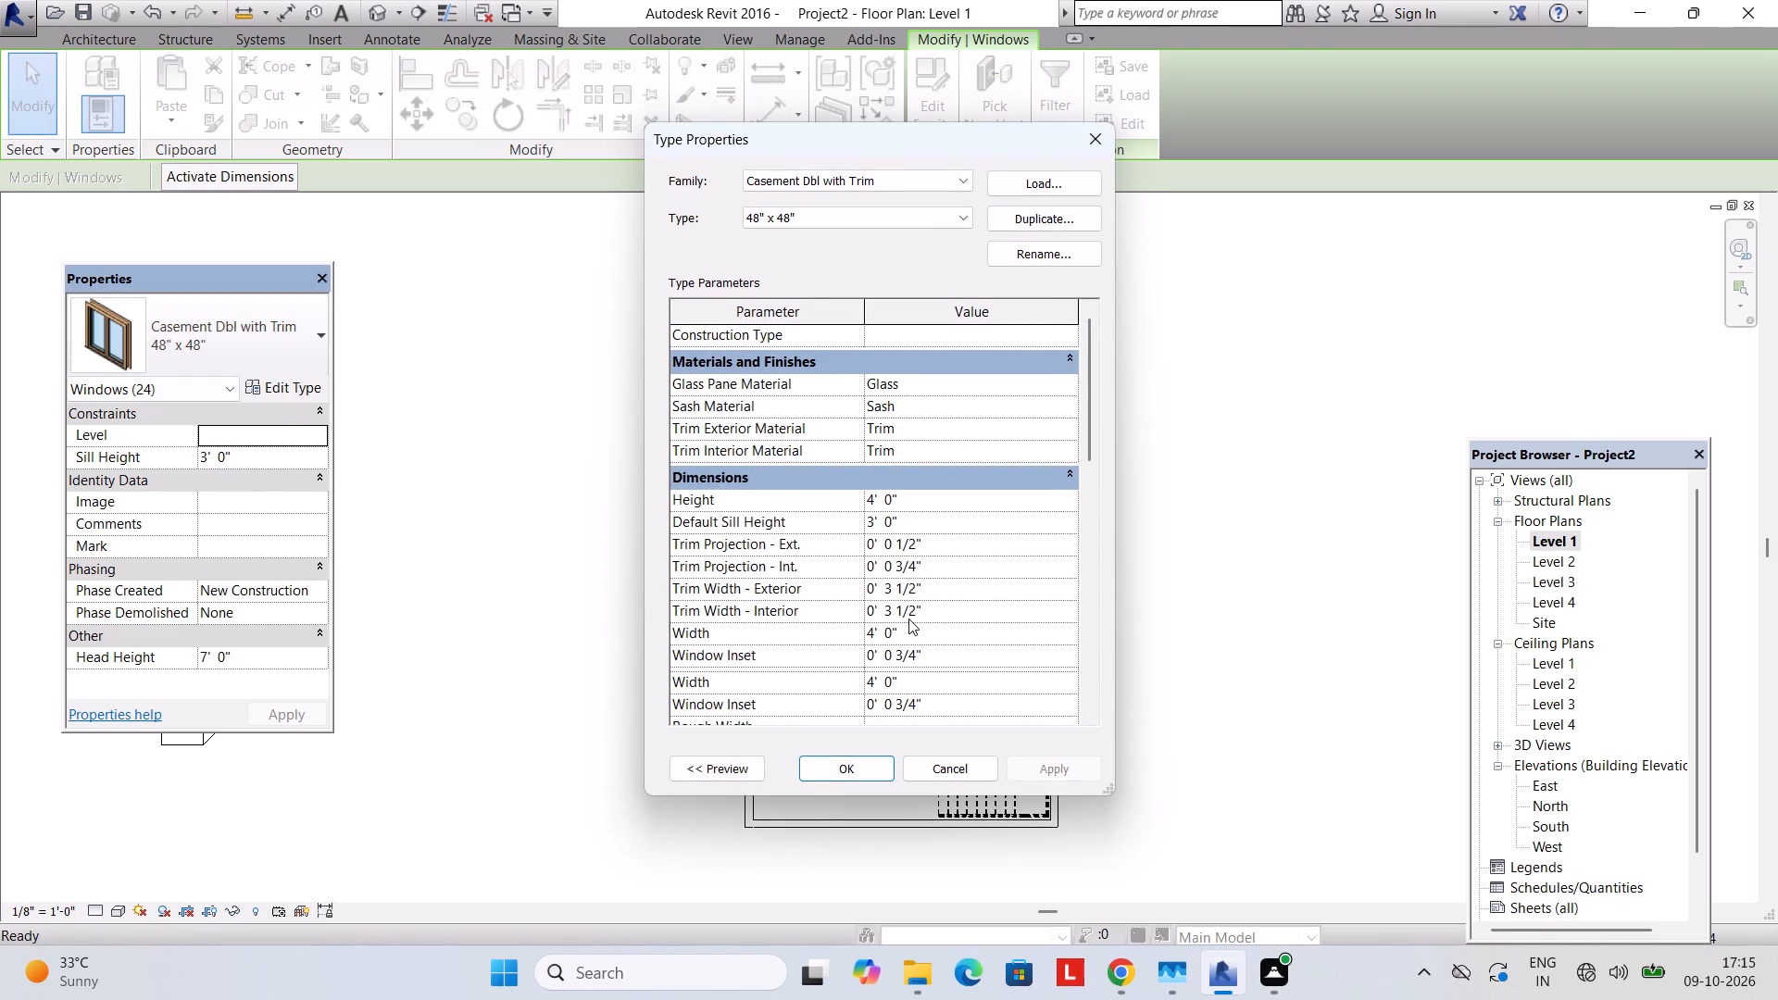
scroll(908, 619, "down", 3)
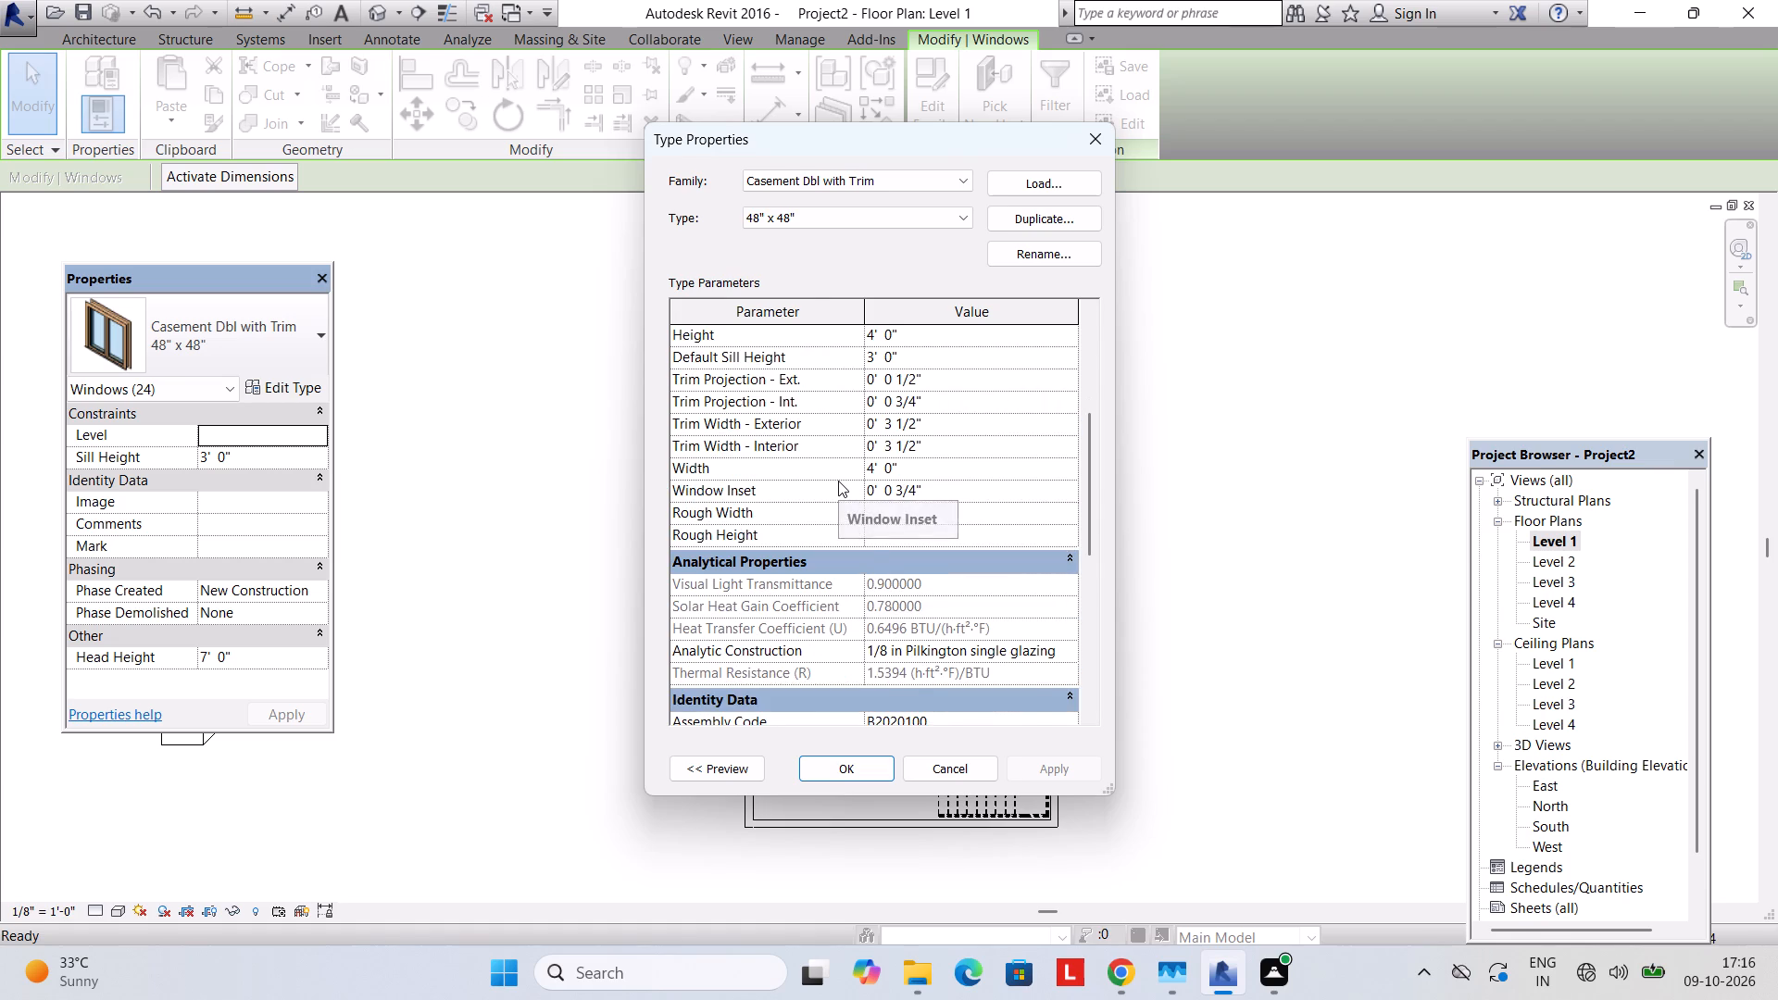
scroll(838, 481, "up", 1)
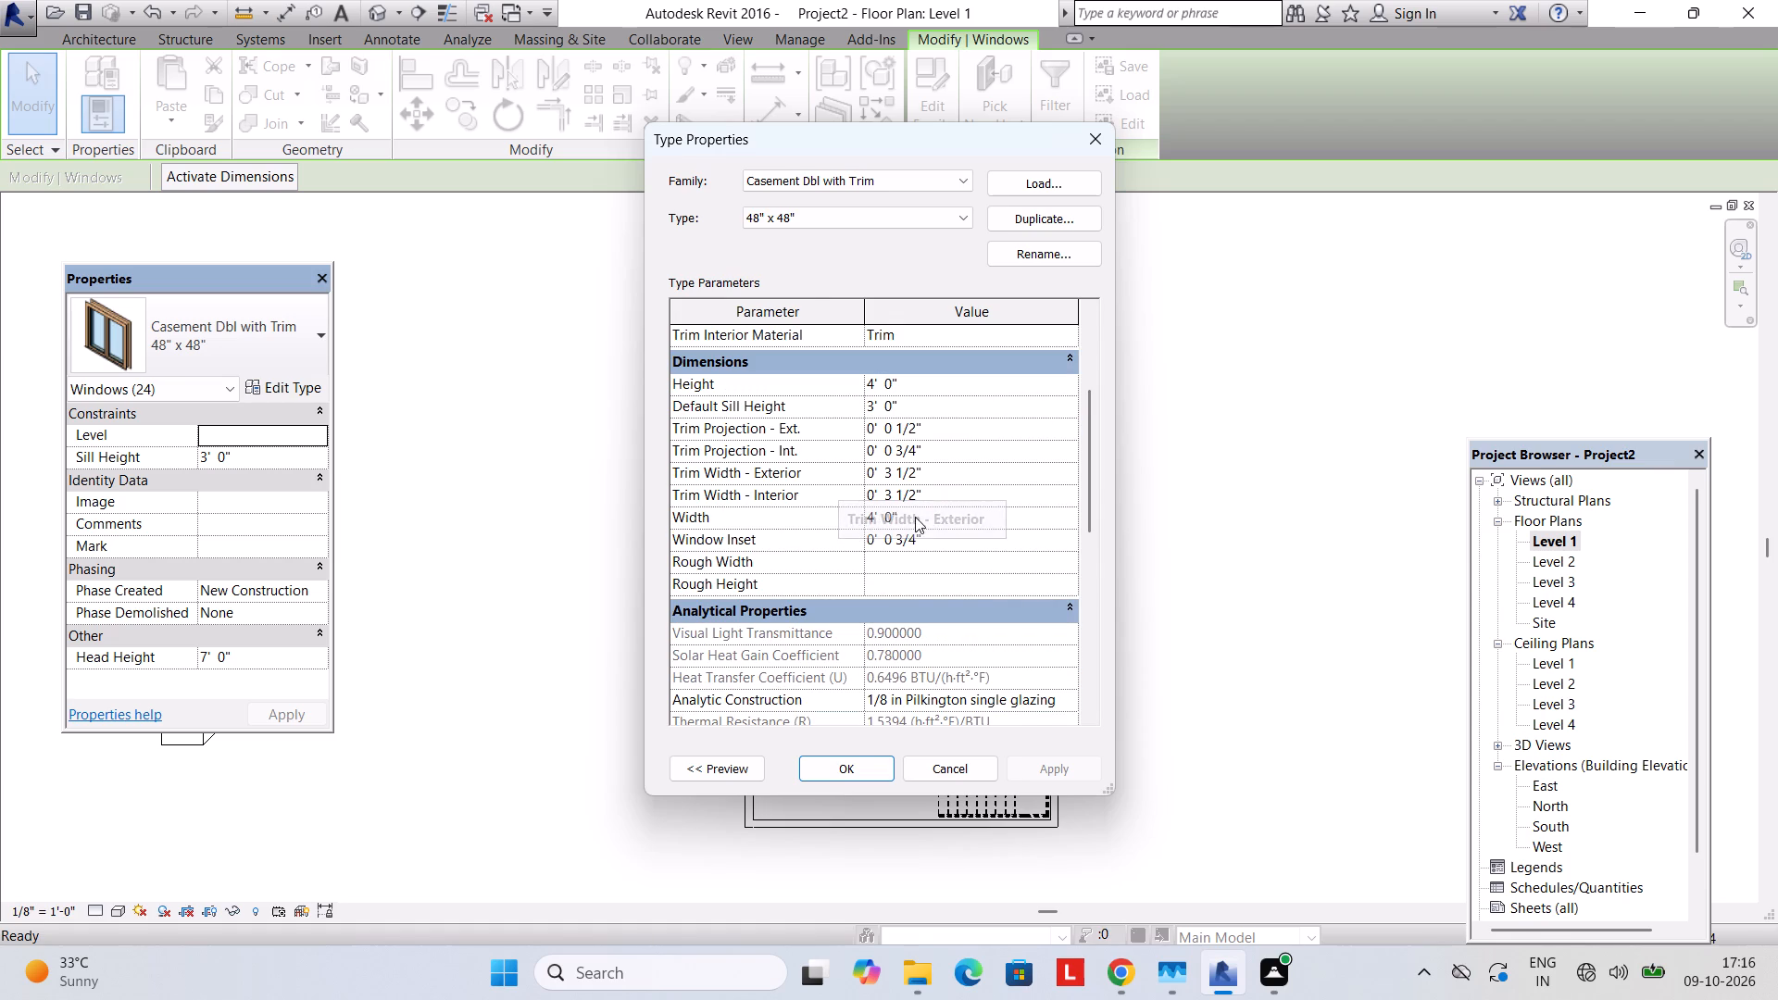
left_click(915, 517)
type("3'")
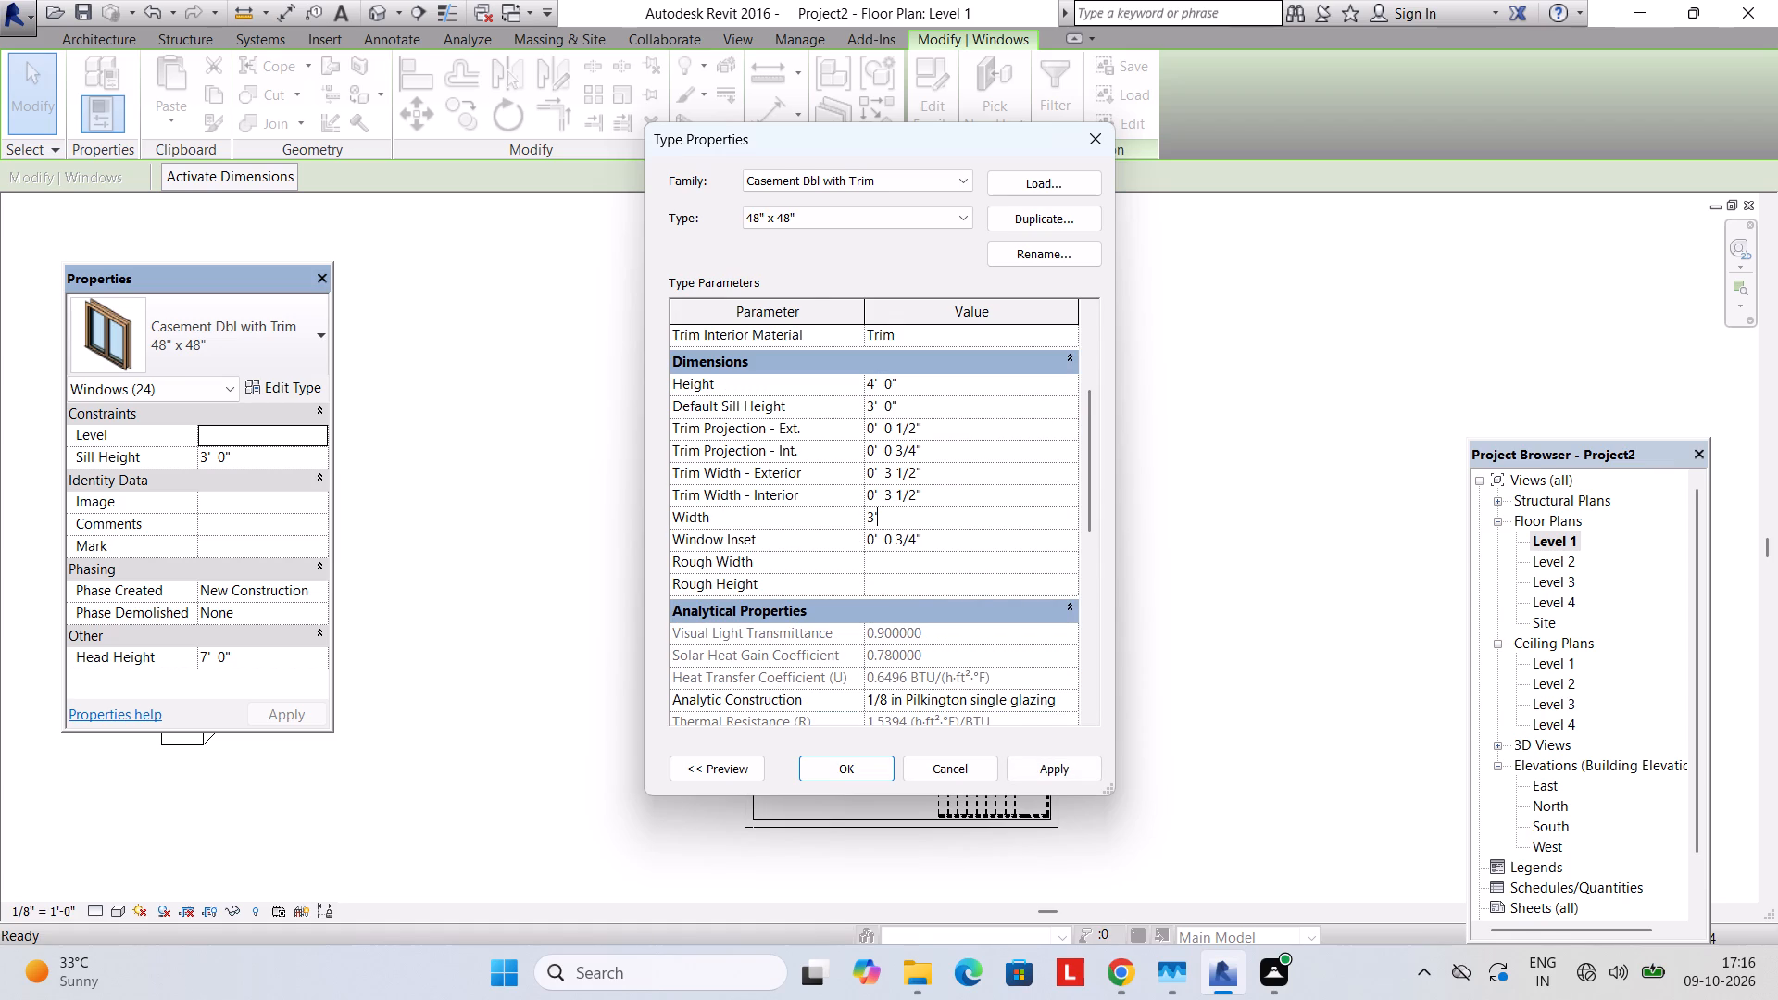
key("Return")
key("Return")
key("Escape")
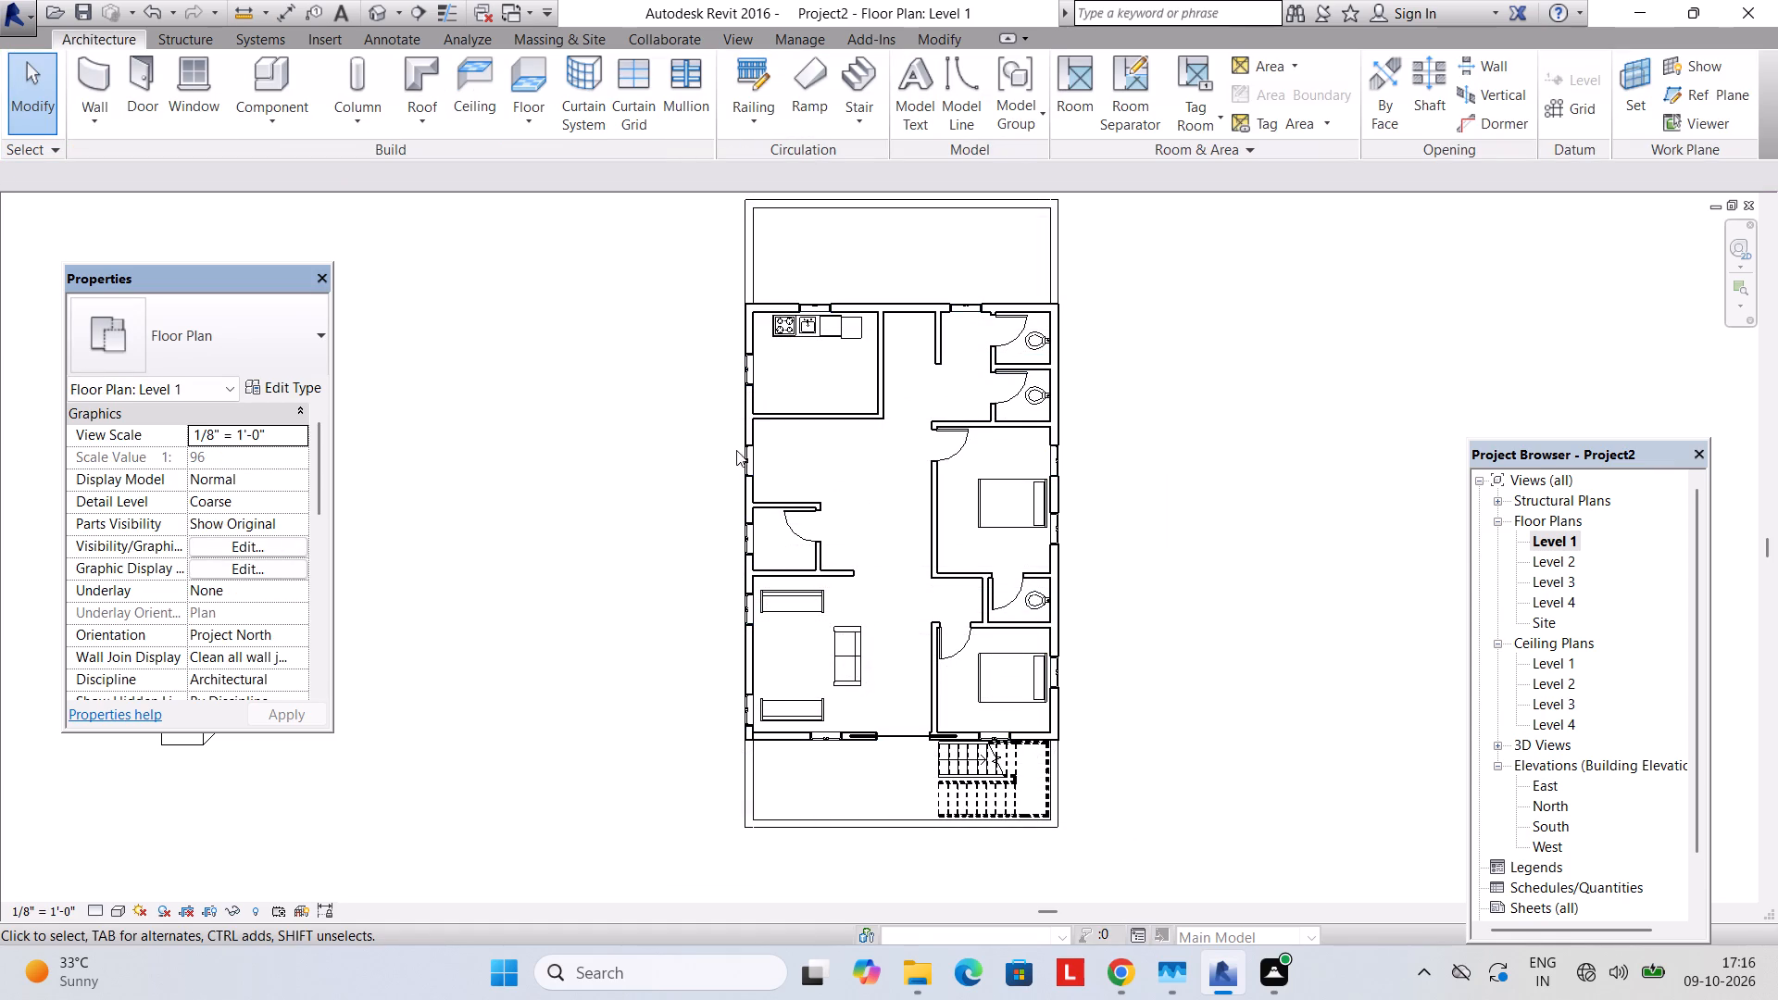
Examine the Level 1 floor plan's rooms, furniture and window openings from the rear terrace to the entrance stair.
scroll(734, 440, "down", 1)
scroll(862, 368, "up", 1)
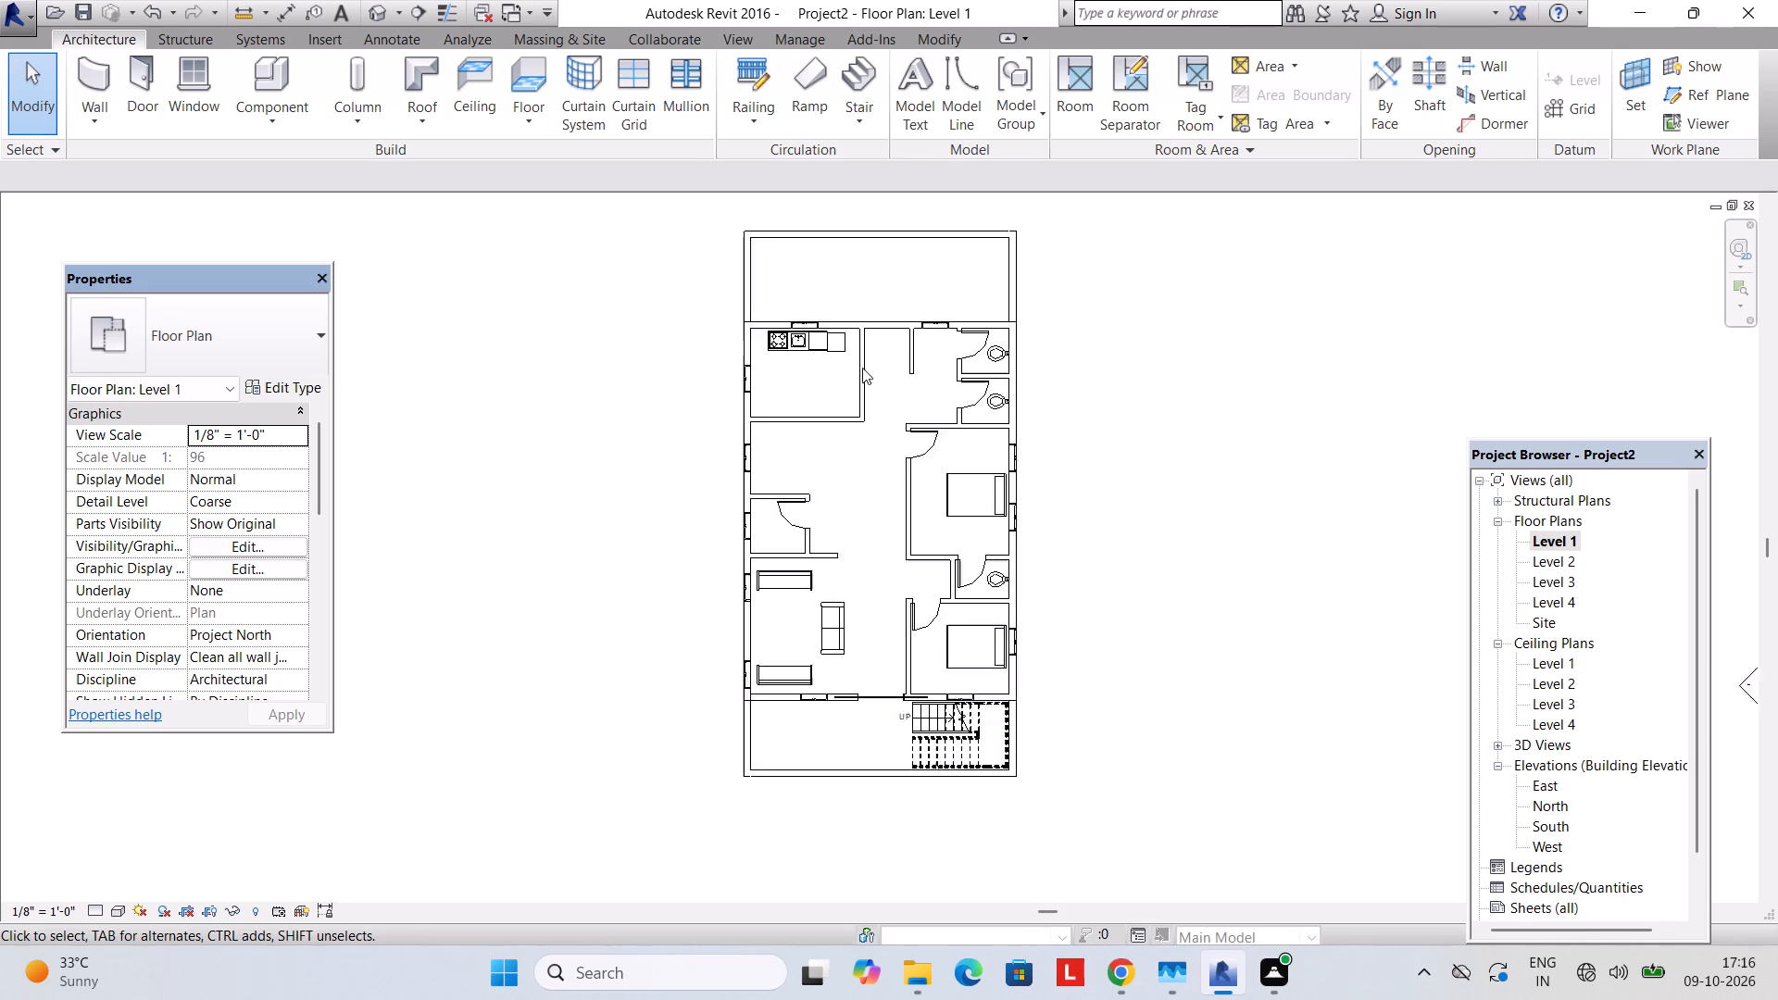
scroll(862, 368, "up", 1)
middle_click_drag(876, 369, 840, 514)
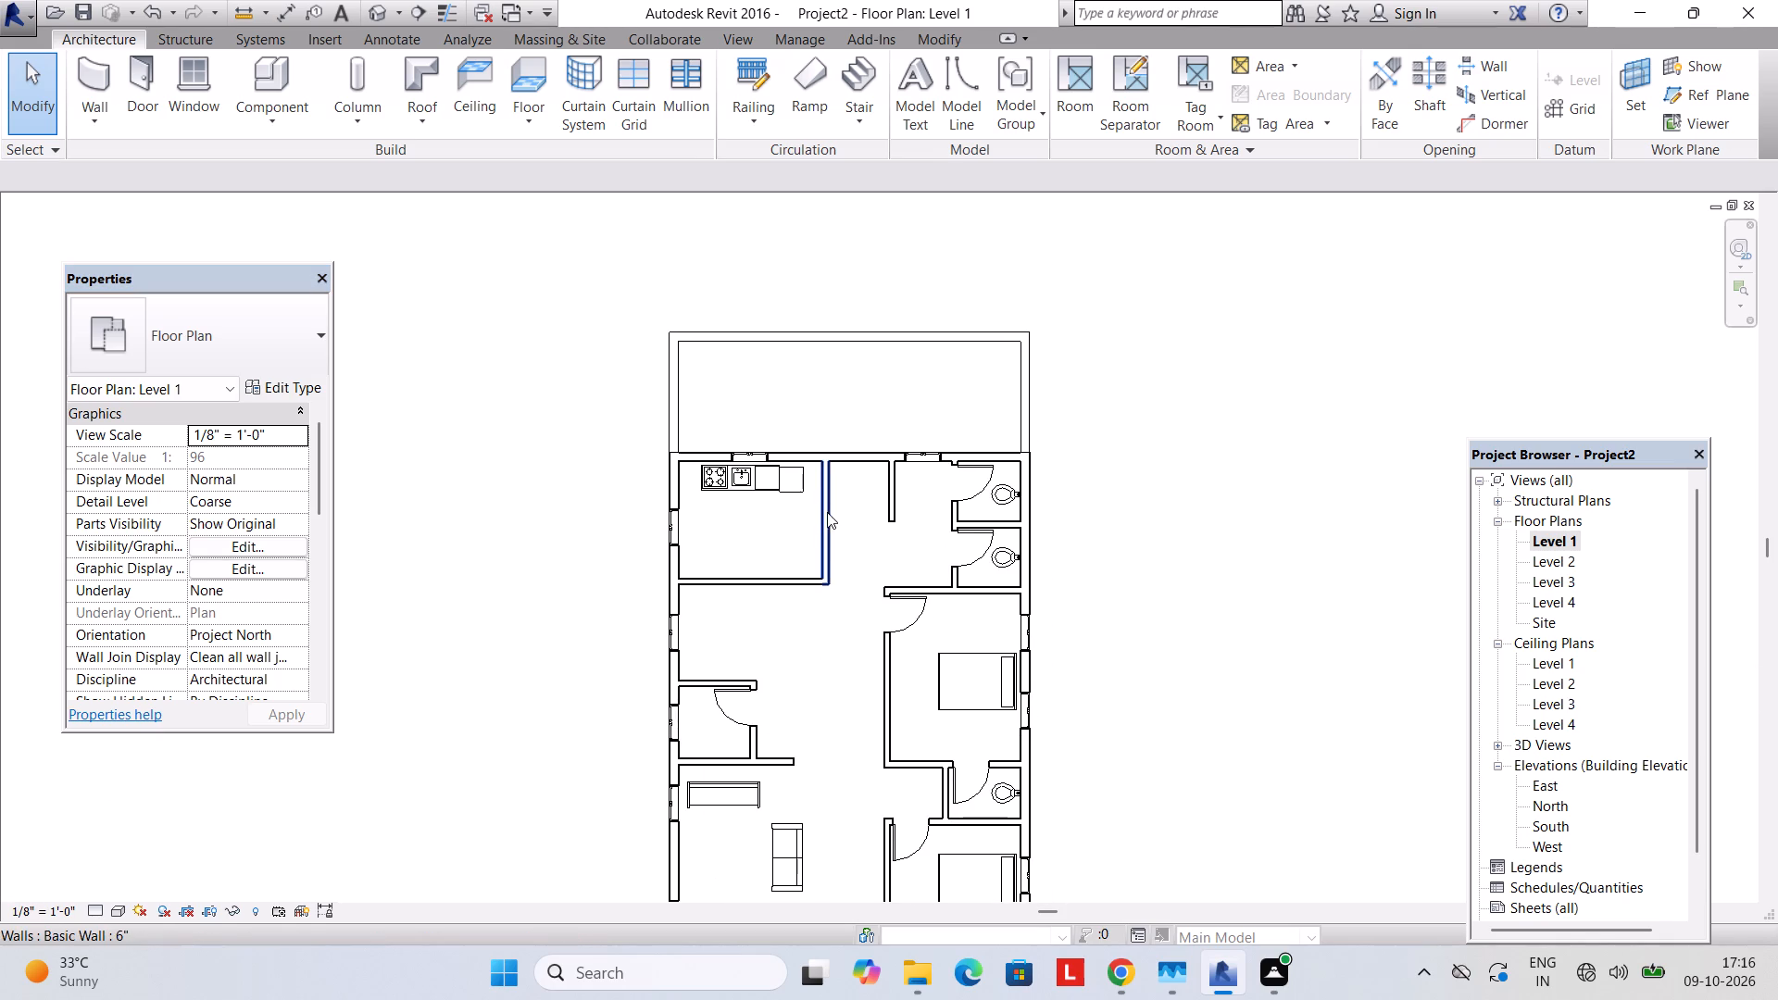
middle_click_drag(899, 577, 883, 469)
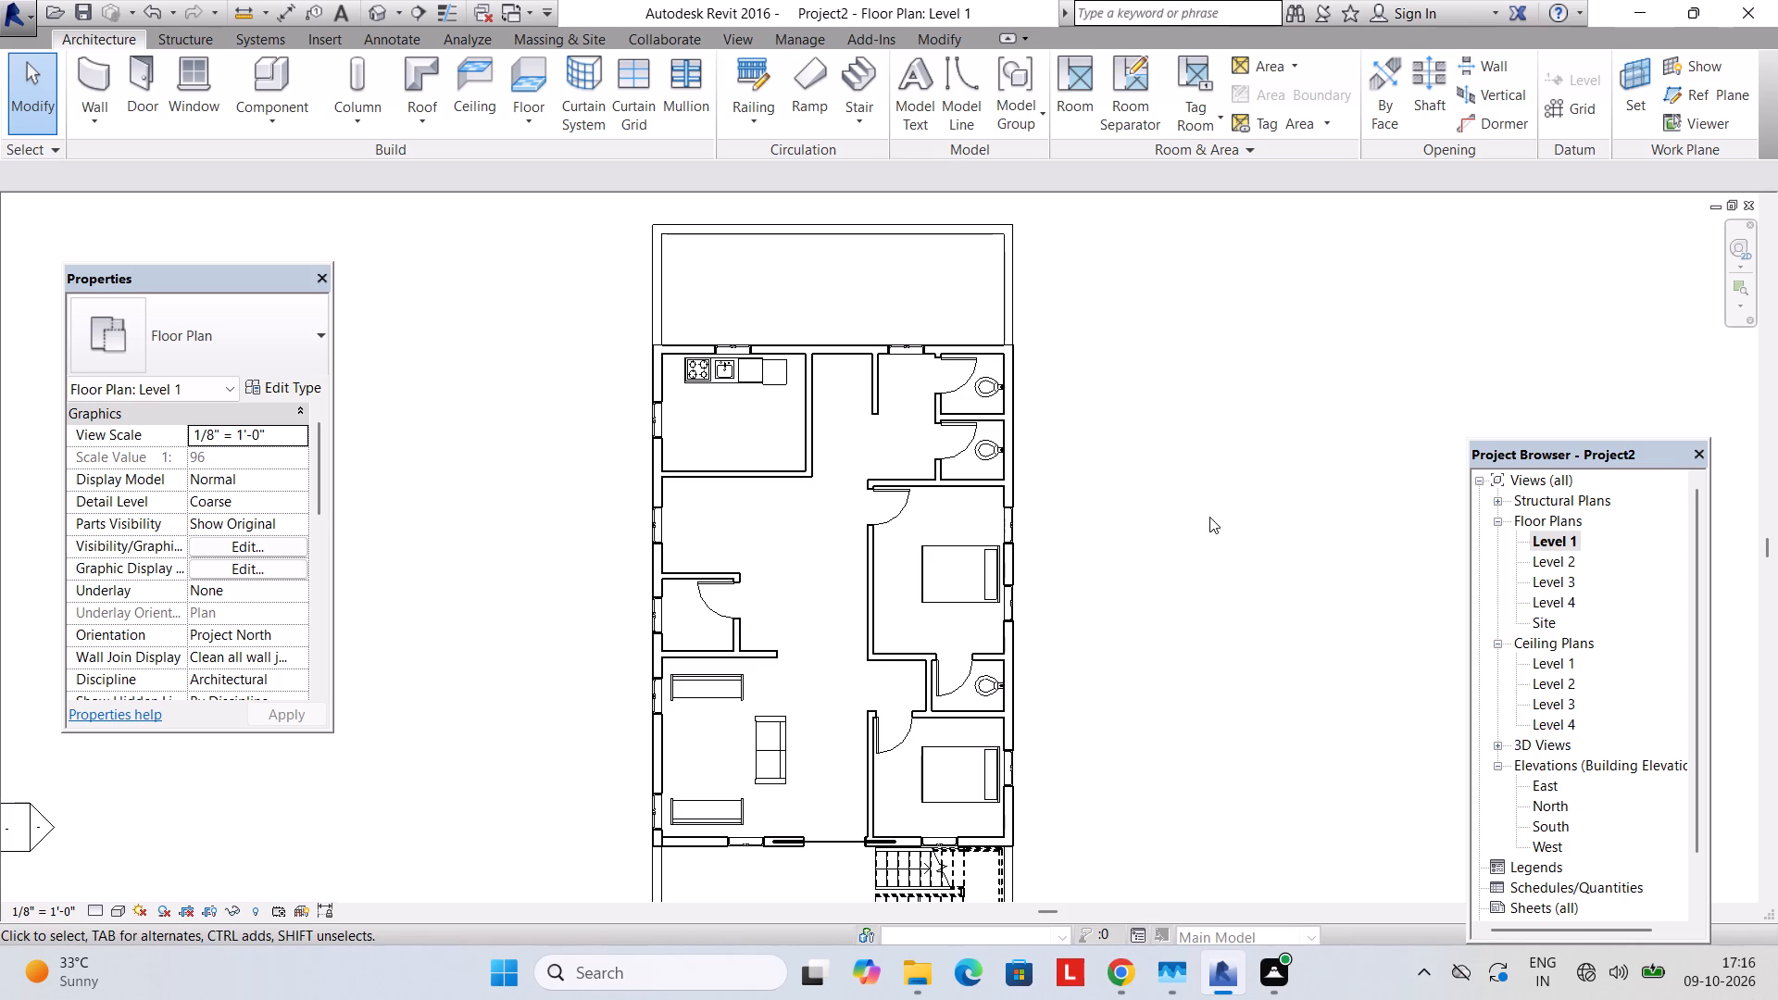
scroll(664, 455, "down", 2)
middle_click_drag(698, 468, 707, 461)
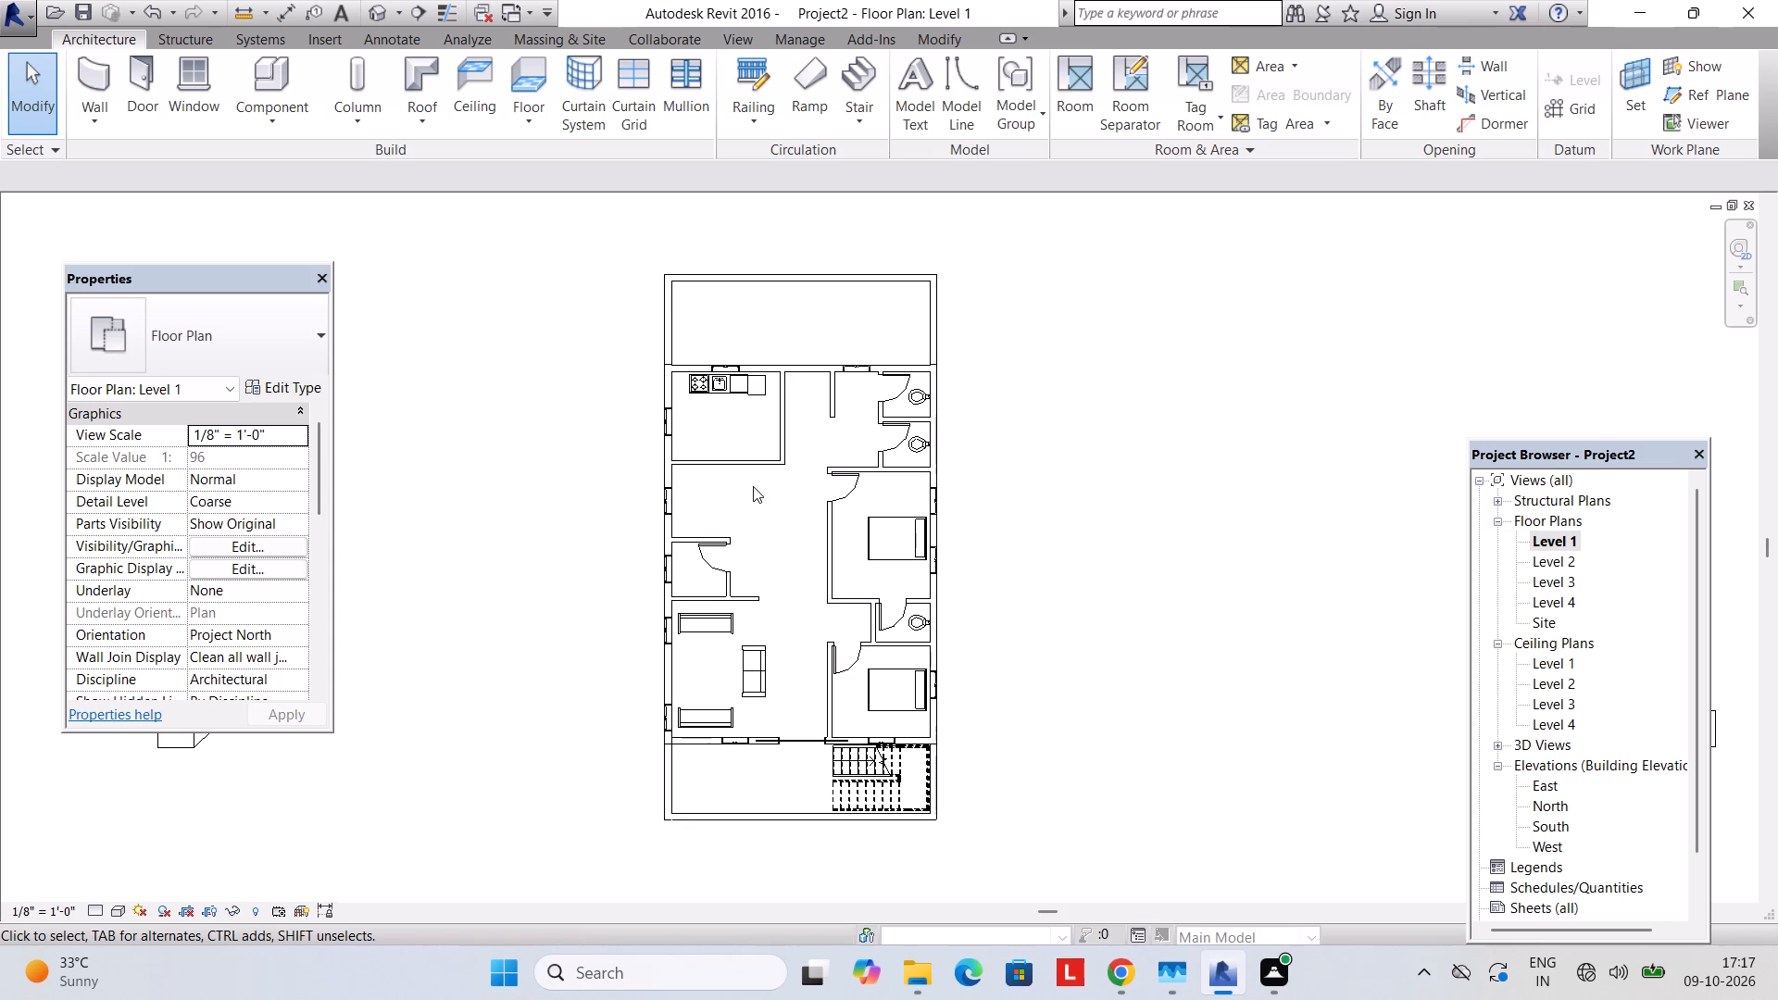
middle_click_drag(816, 681, 794, 608)
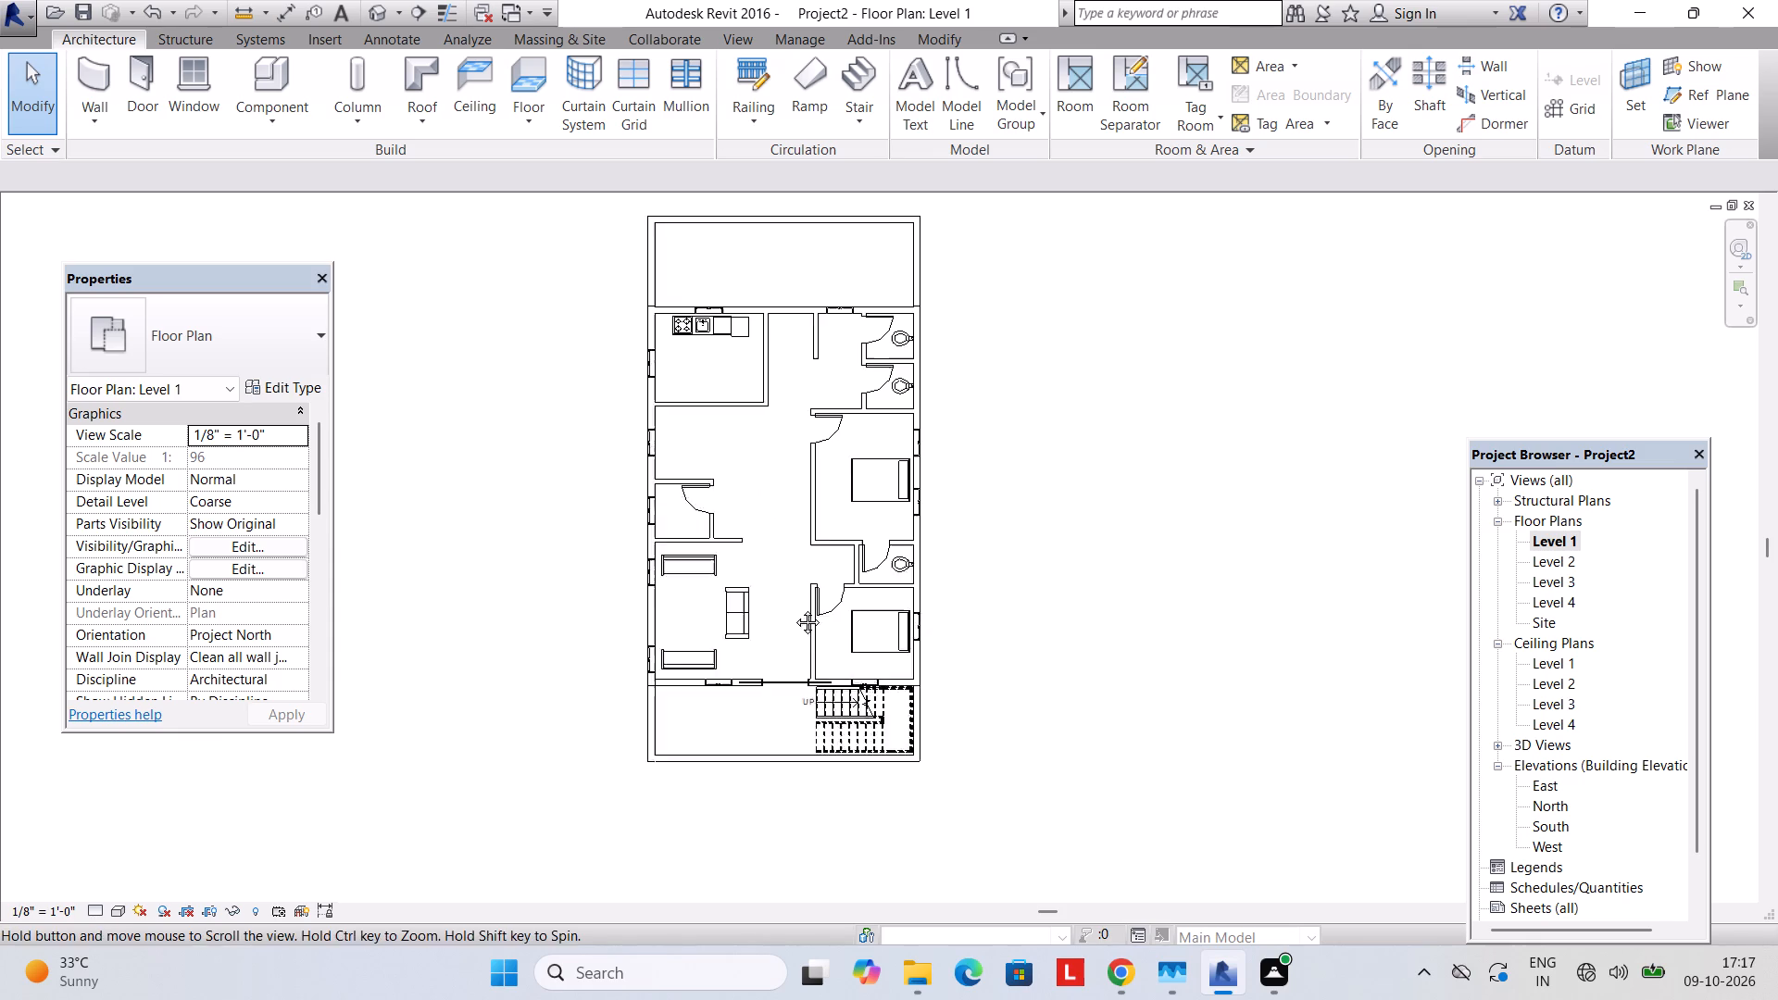
Select all 6" interior walls and create a new material named "interior walls" for their type's structure layer.
middle_click_drag(794, 608, 782, 571)
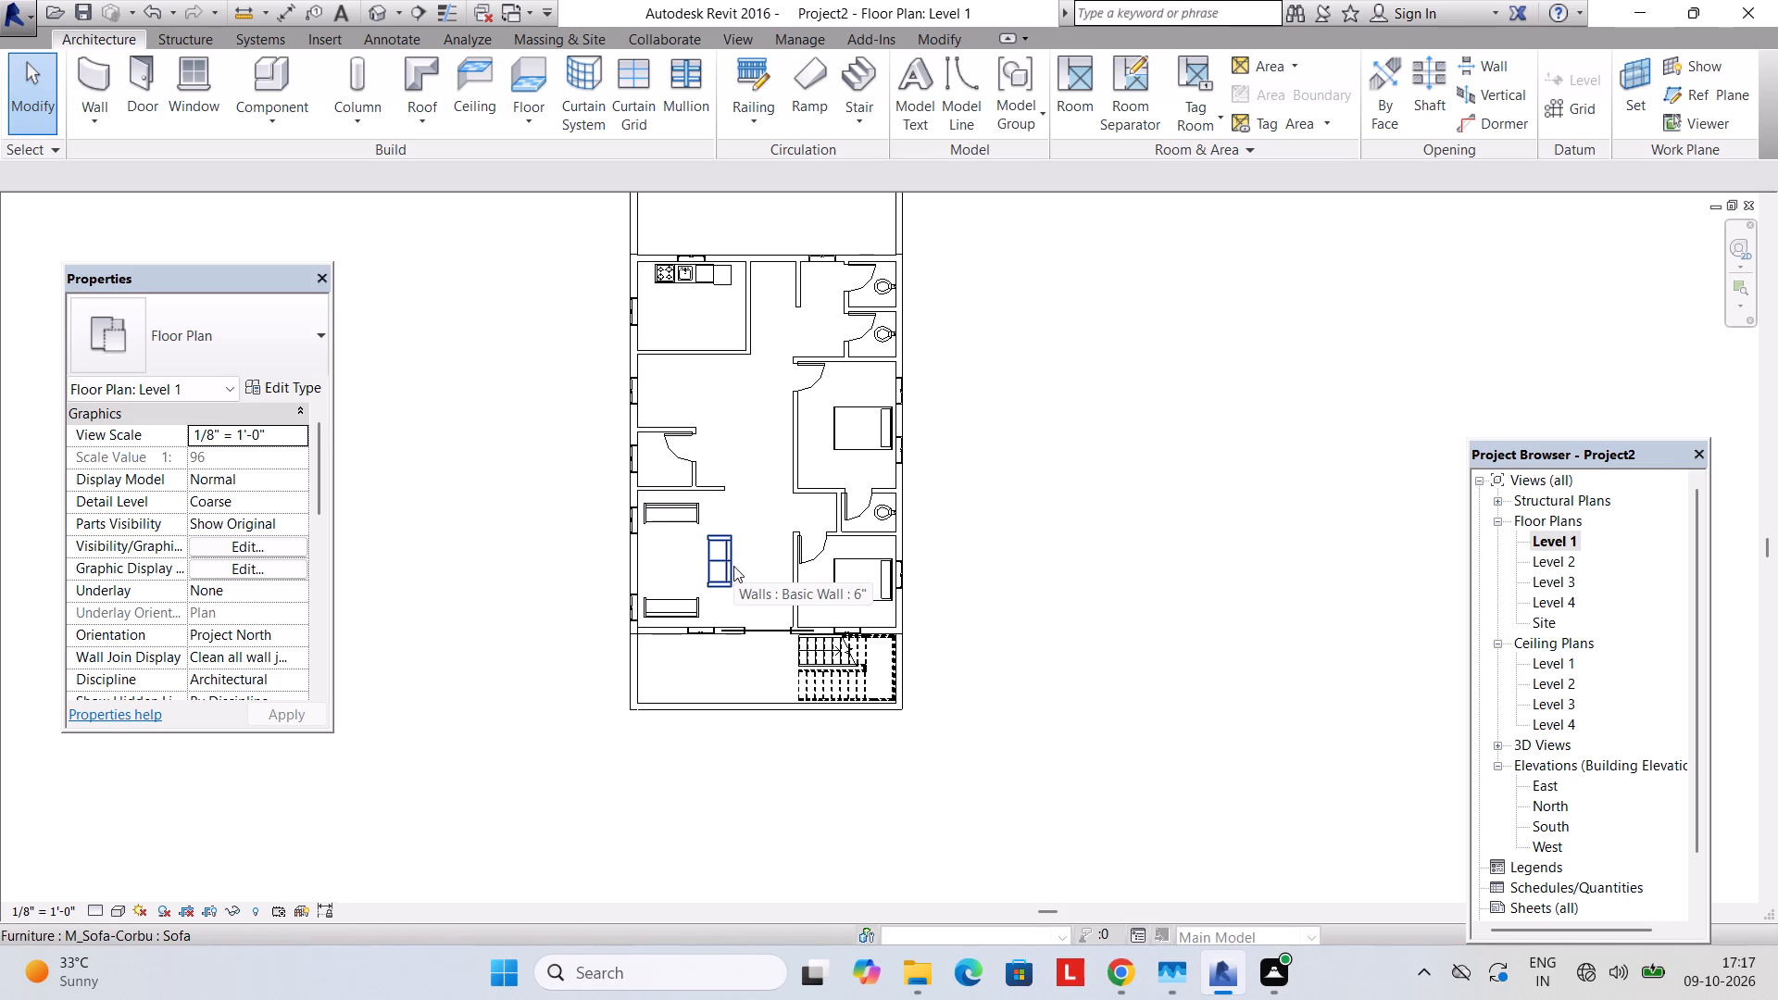
left_click(698, 365)
type("sa")
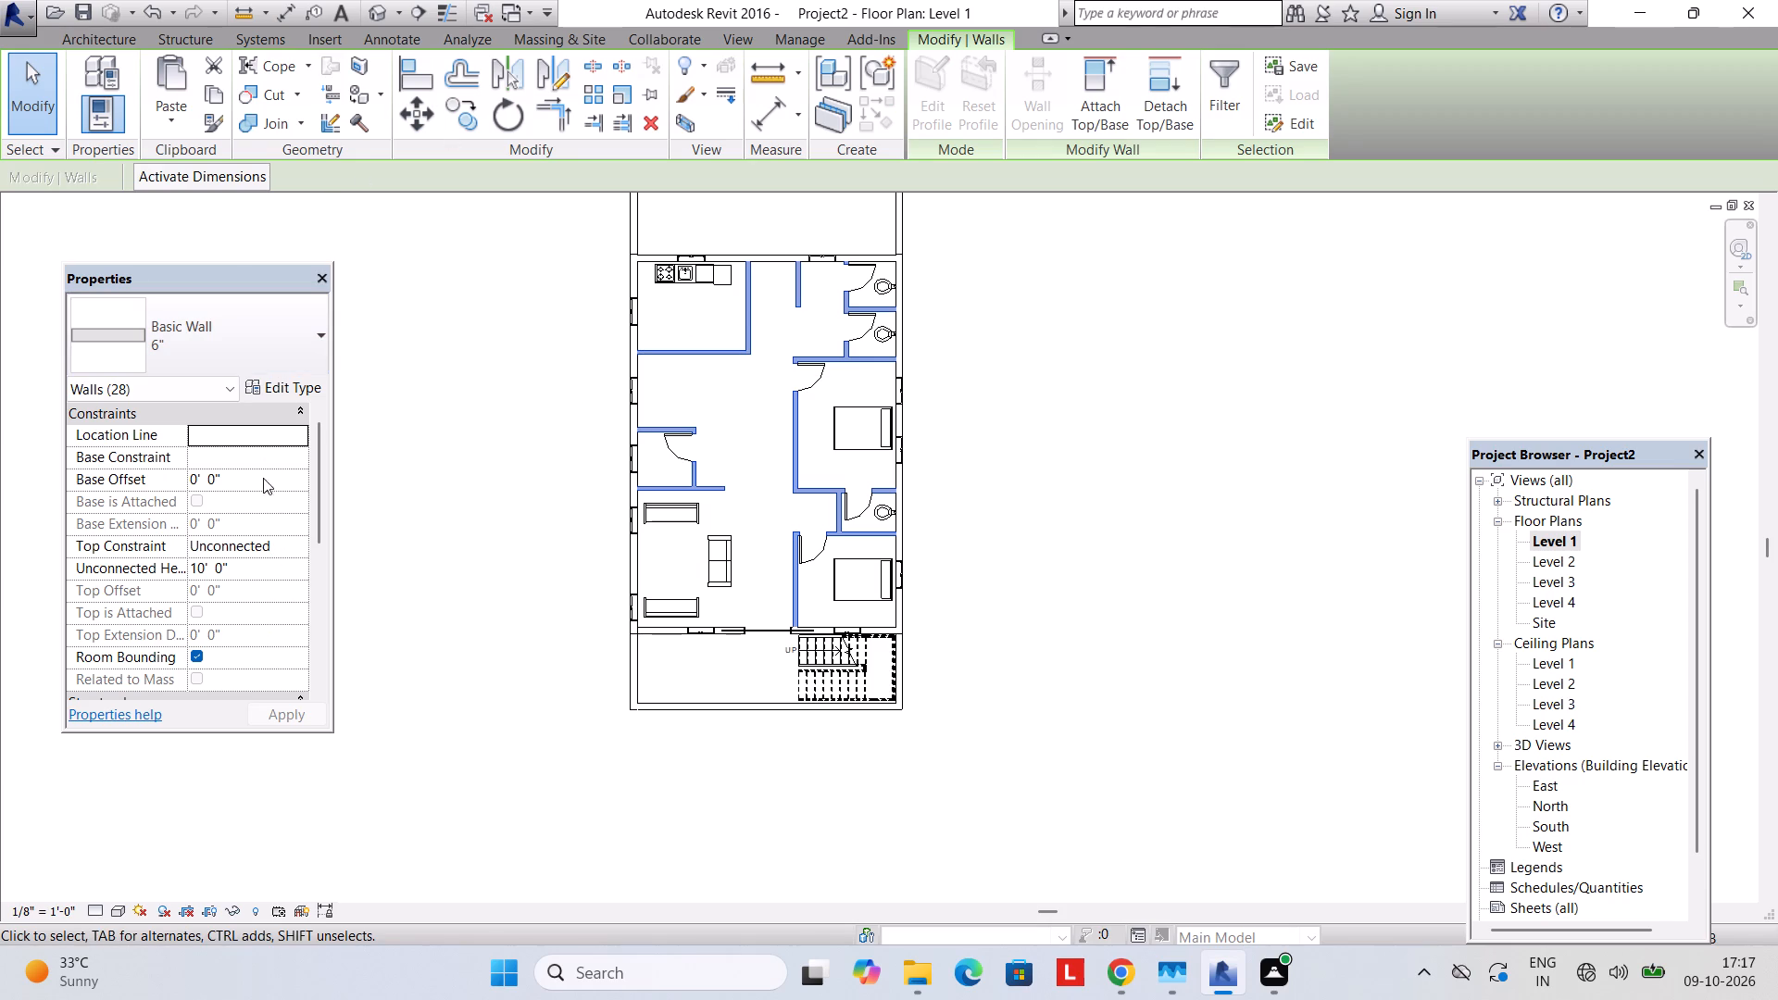
left_click(296, 390)
left_click(1002, 364)
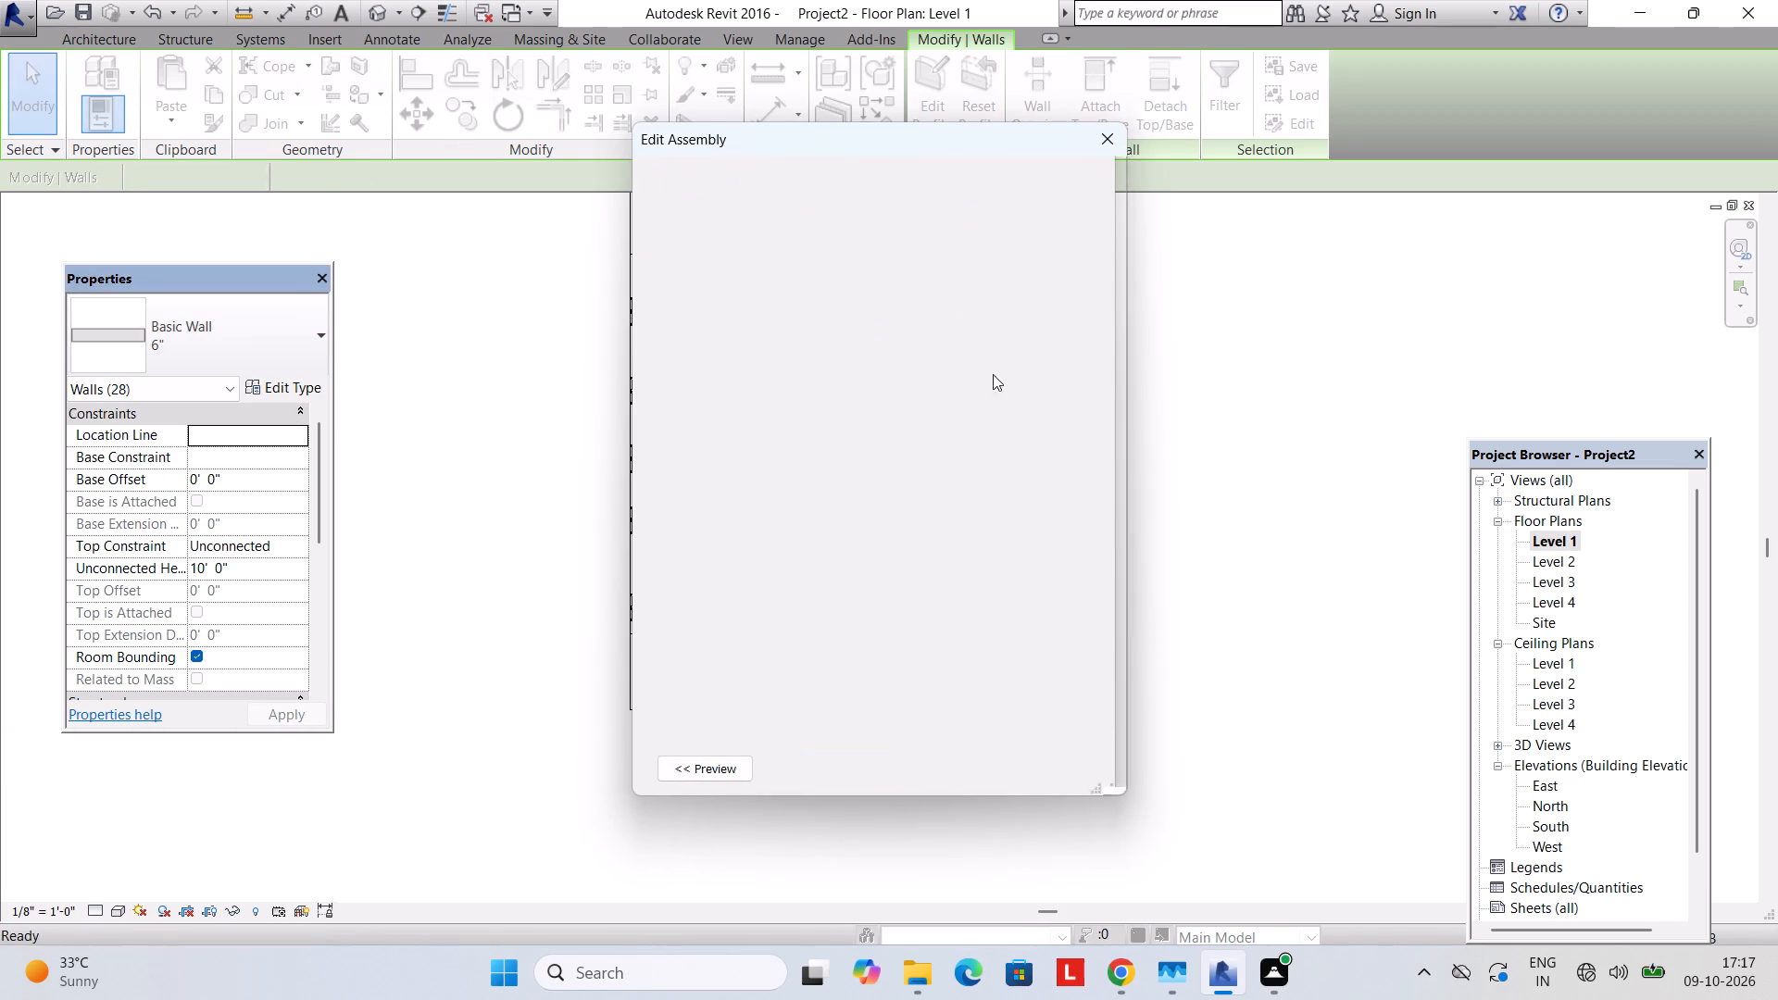
left_click(861, 394)
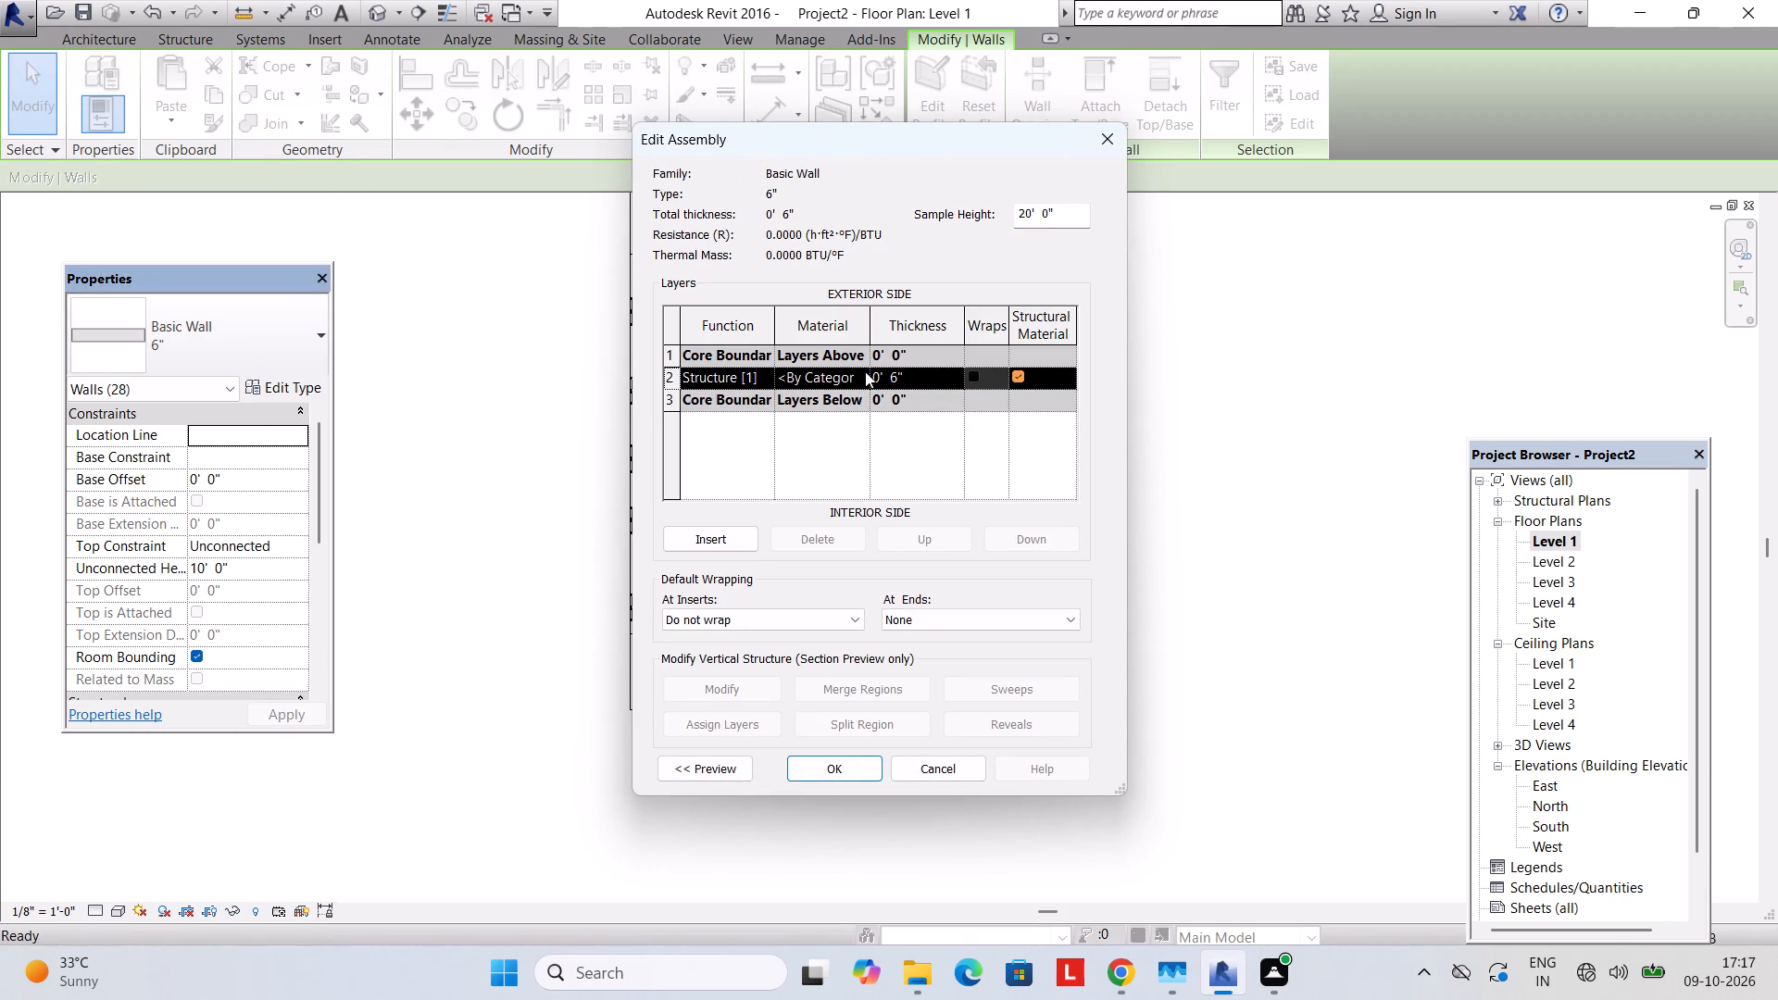
left_click(865, 371)
scroll(518, 475, "up", 2)
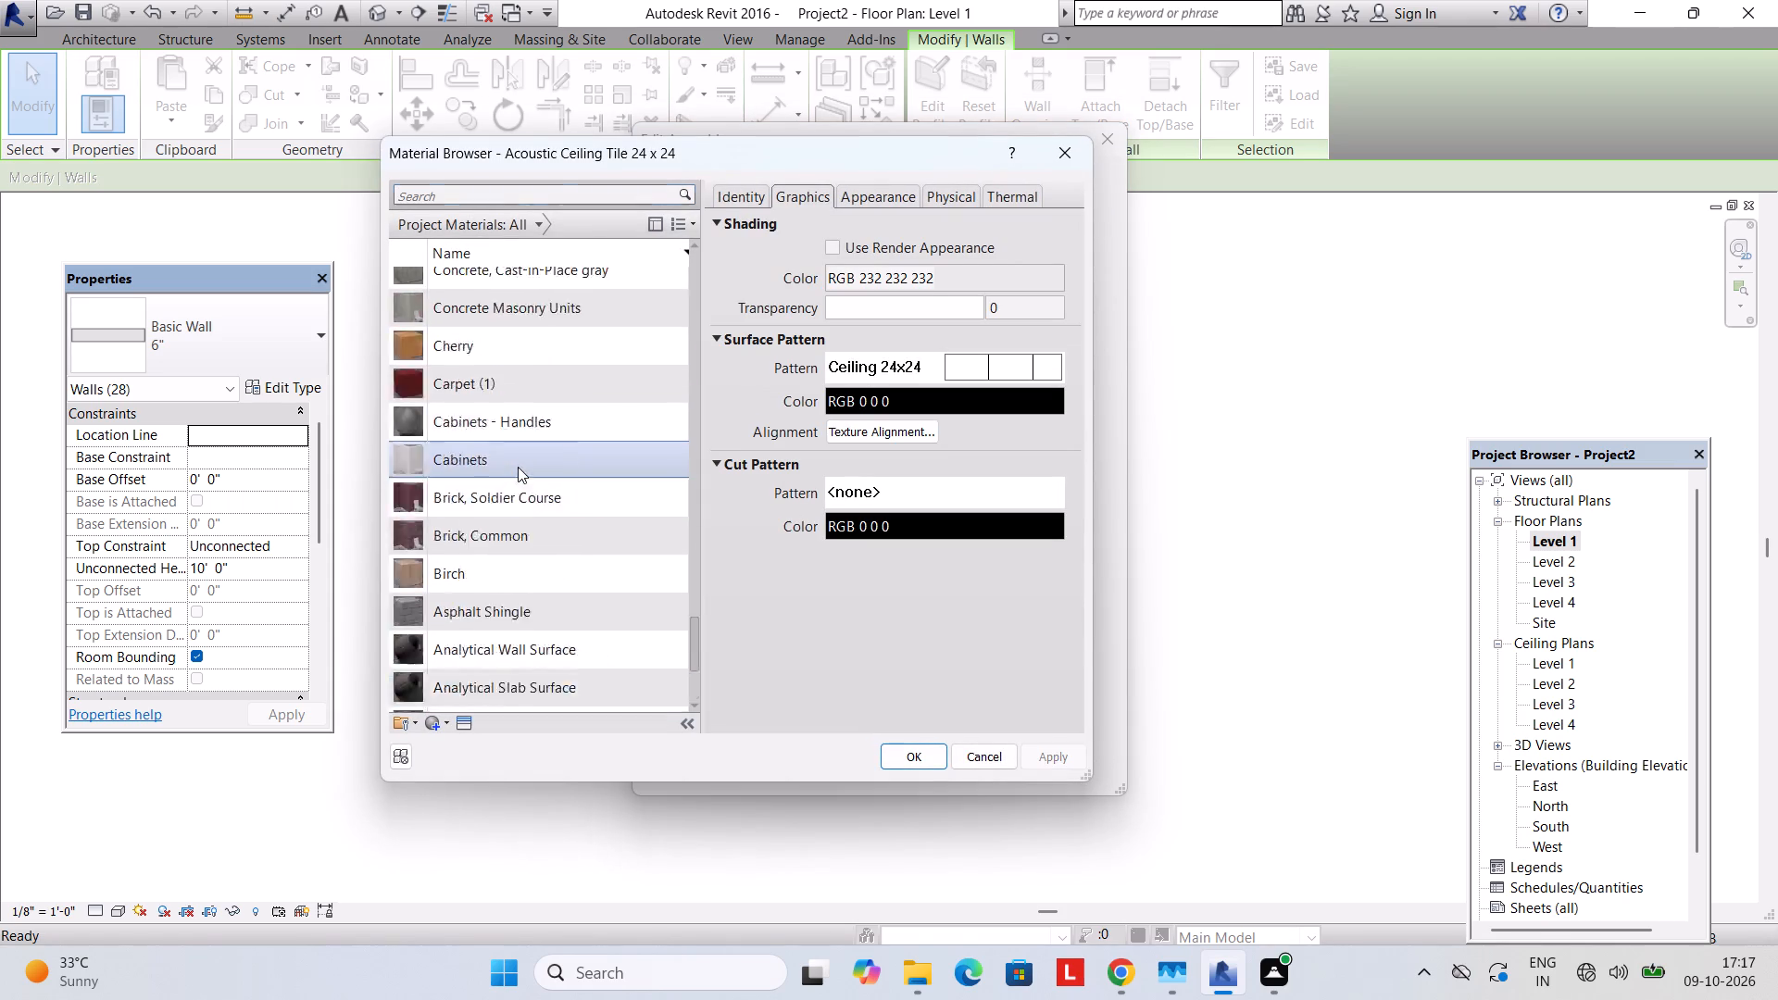
scroll(518, 467, "up", 20)
scroll(518, 467, "up", 18)
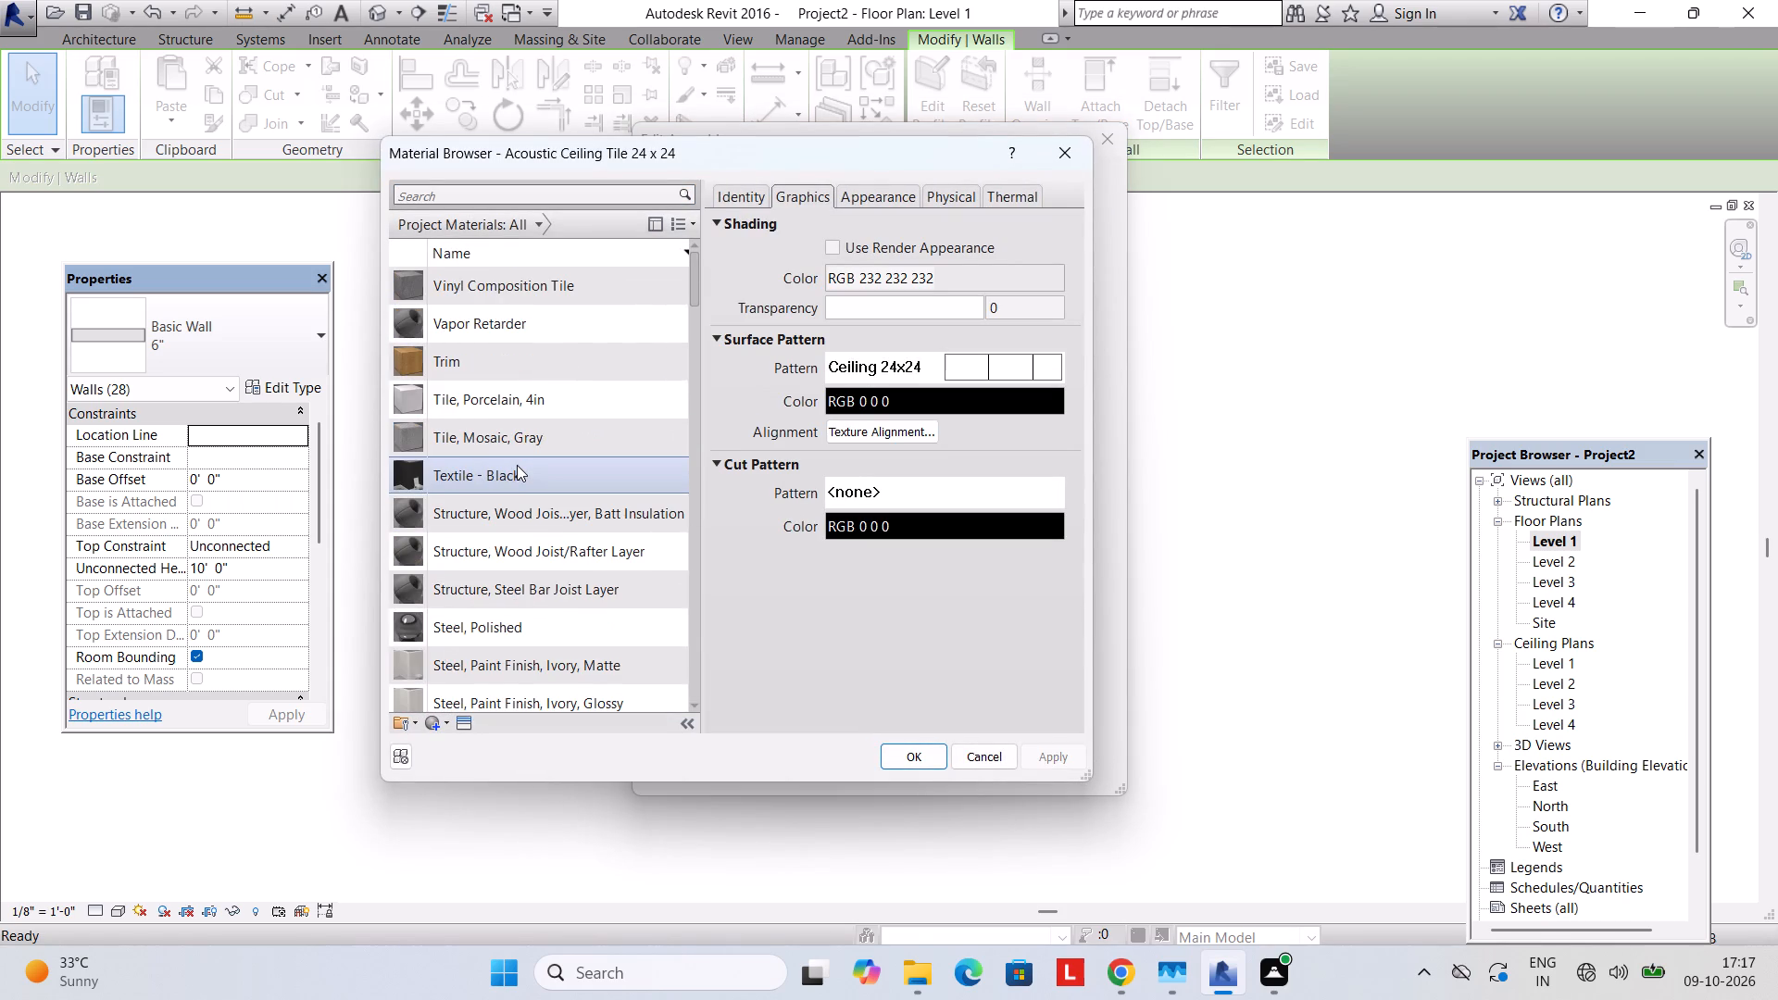
scroll(517, 465, "down", 20)
scroll(517, 465, "down", 16)
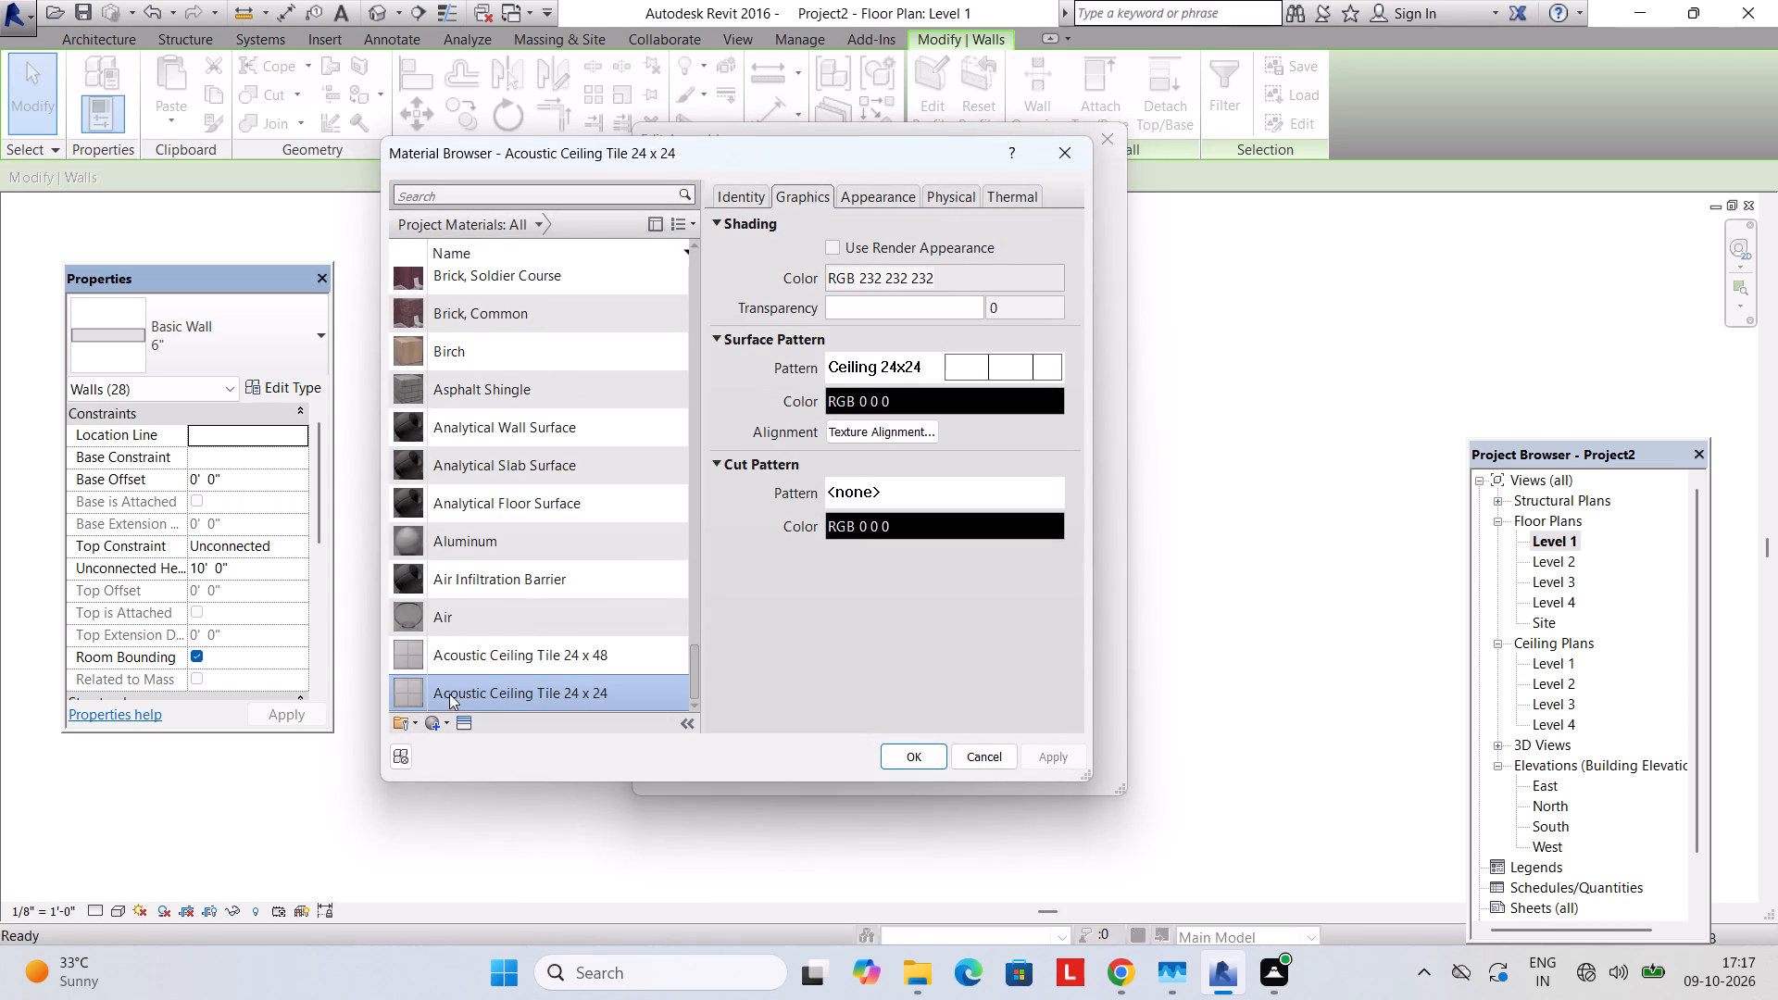
left_click(438, 719)
left_click(493, 741)
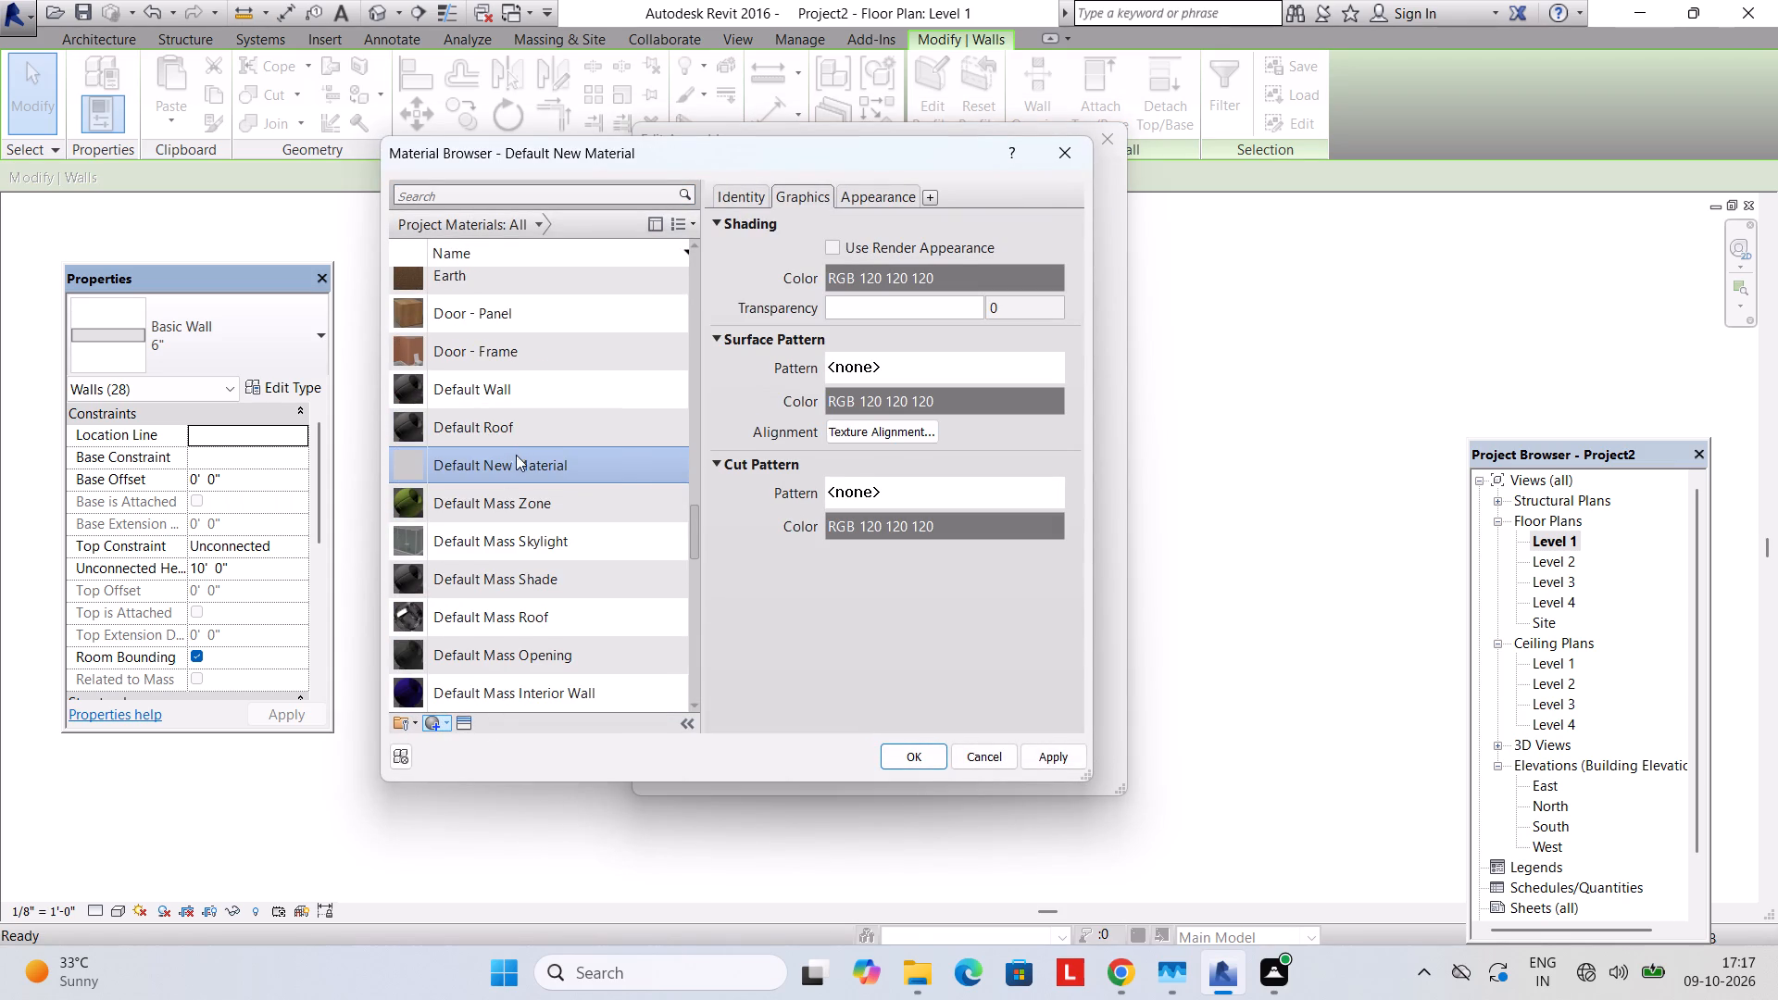
right_click(516, 457)
left_click(563, 518)
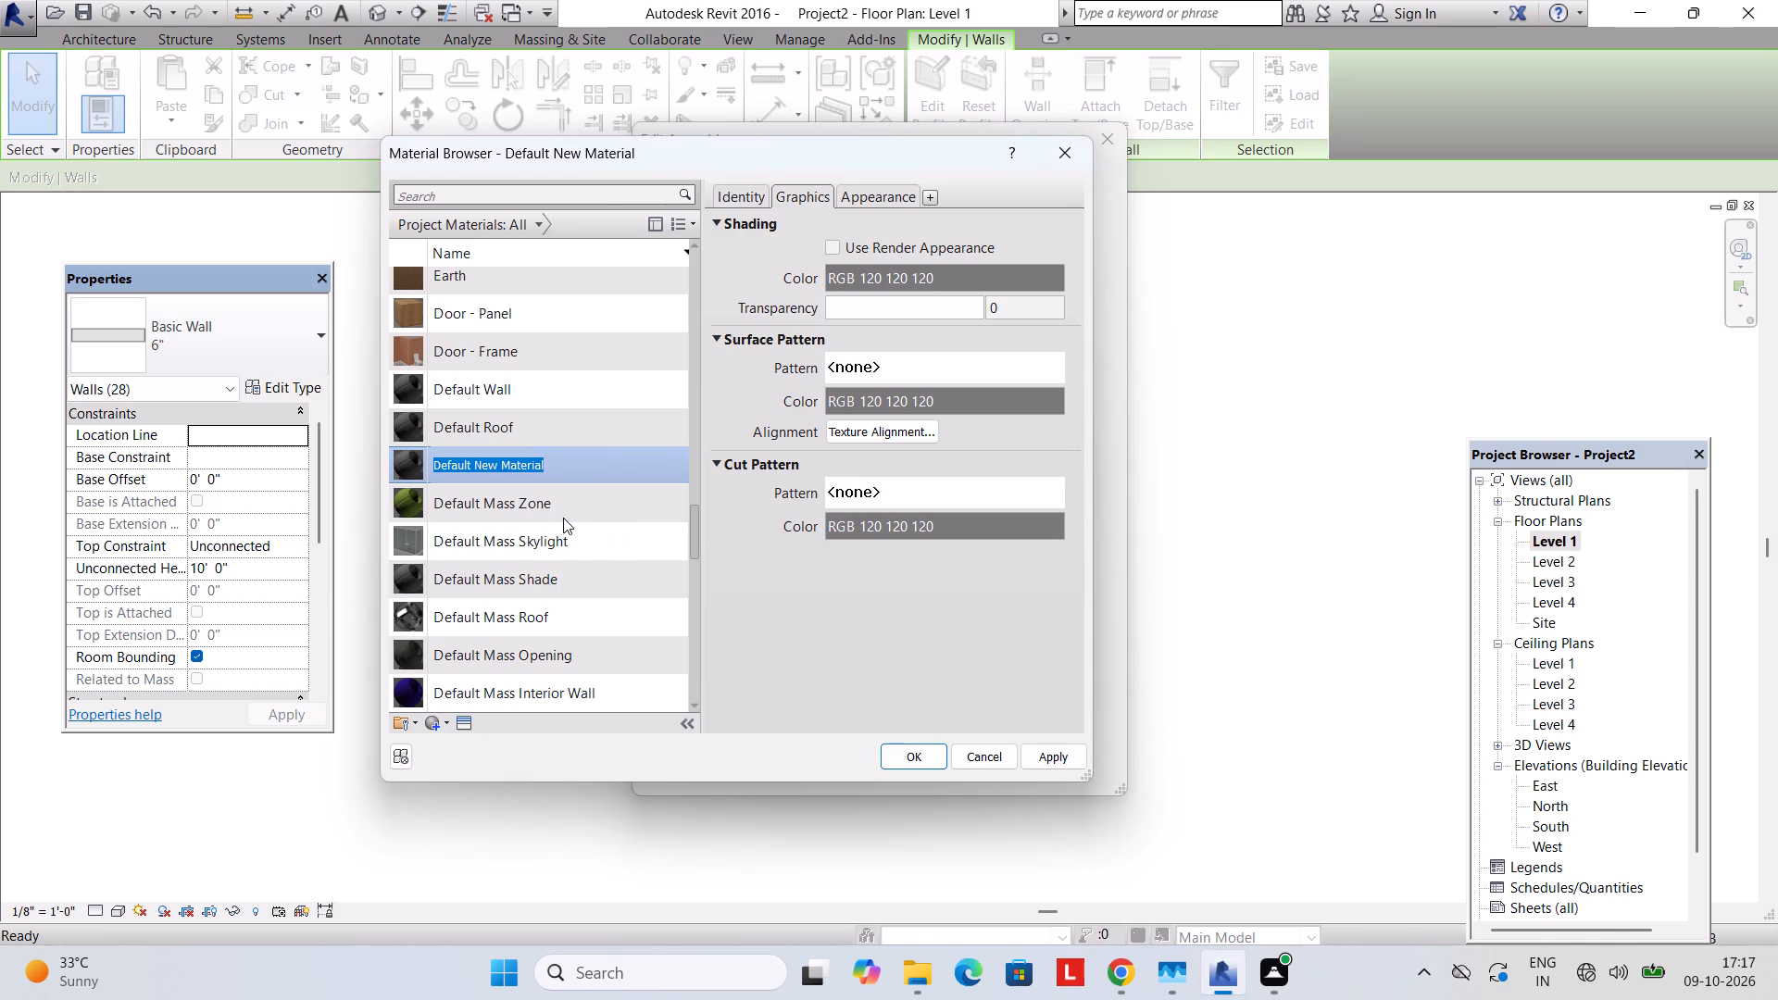
type("interior wall")
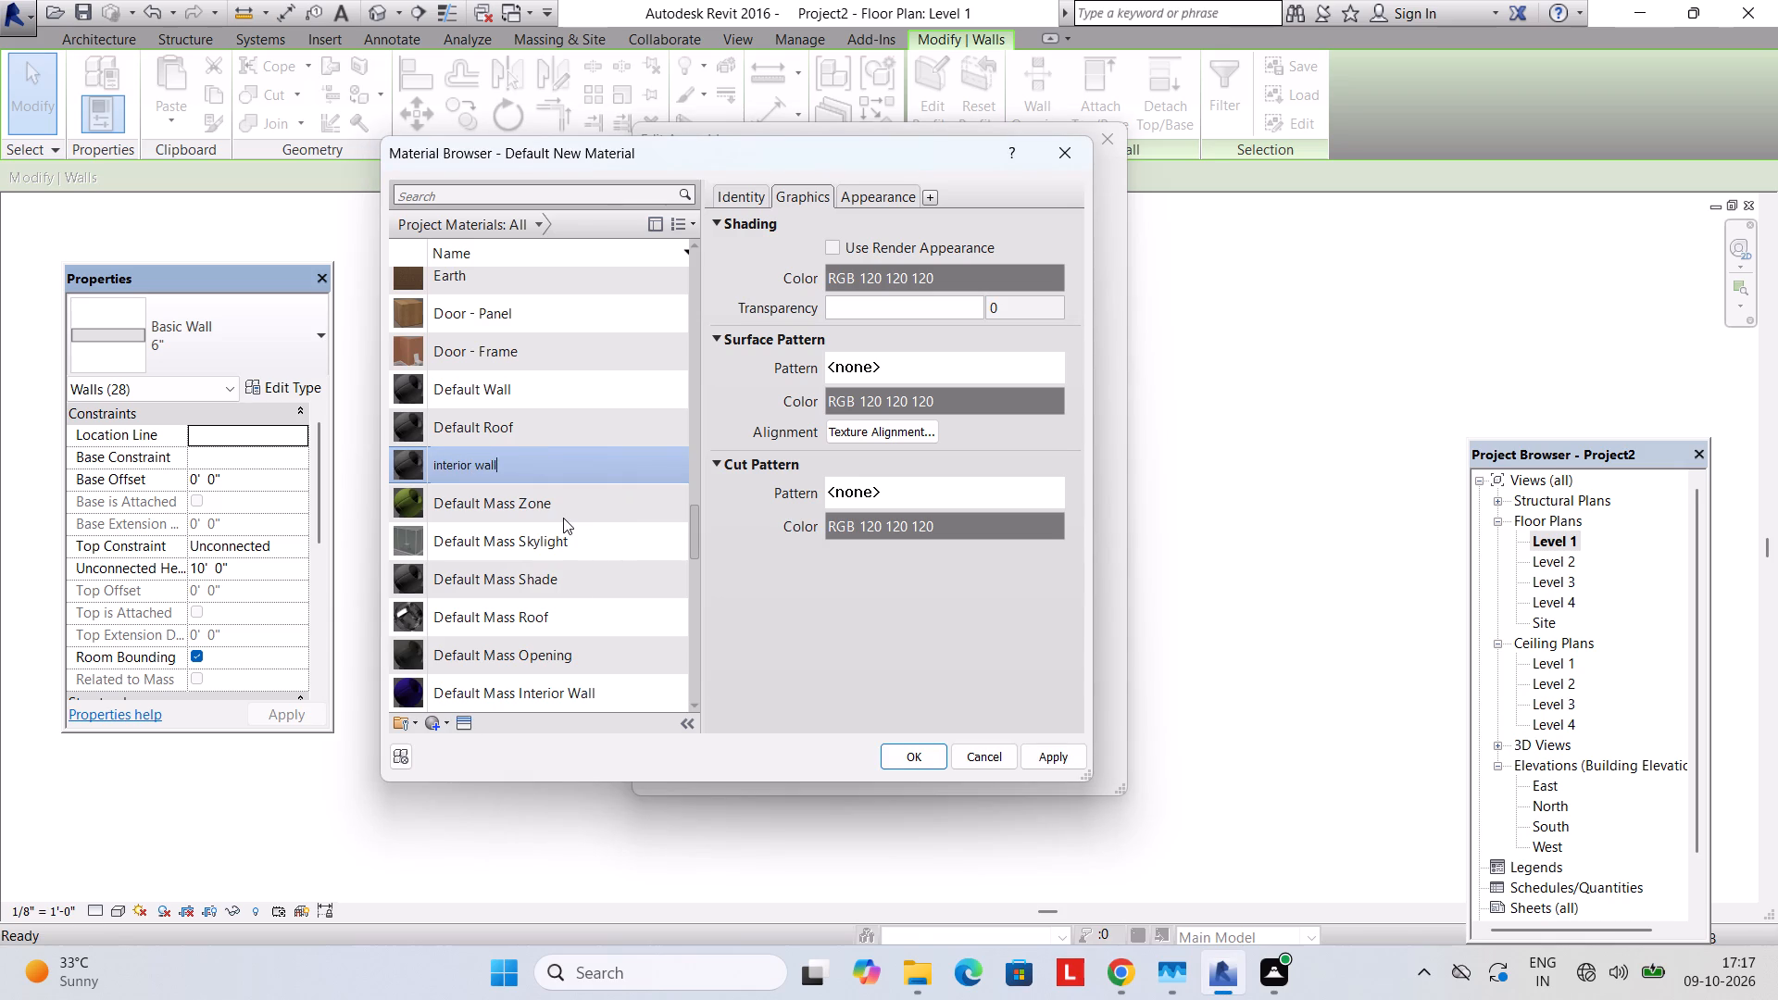
key("s")
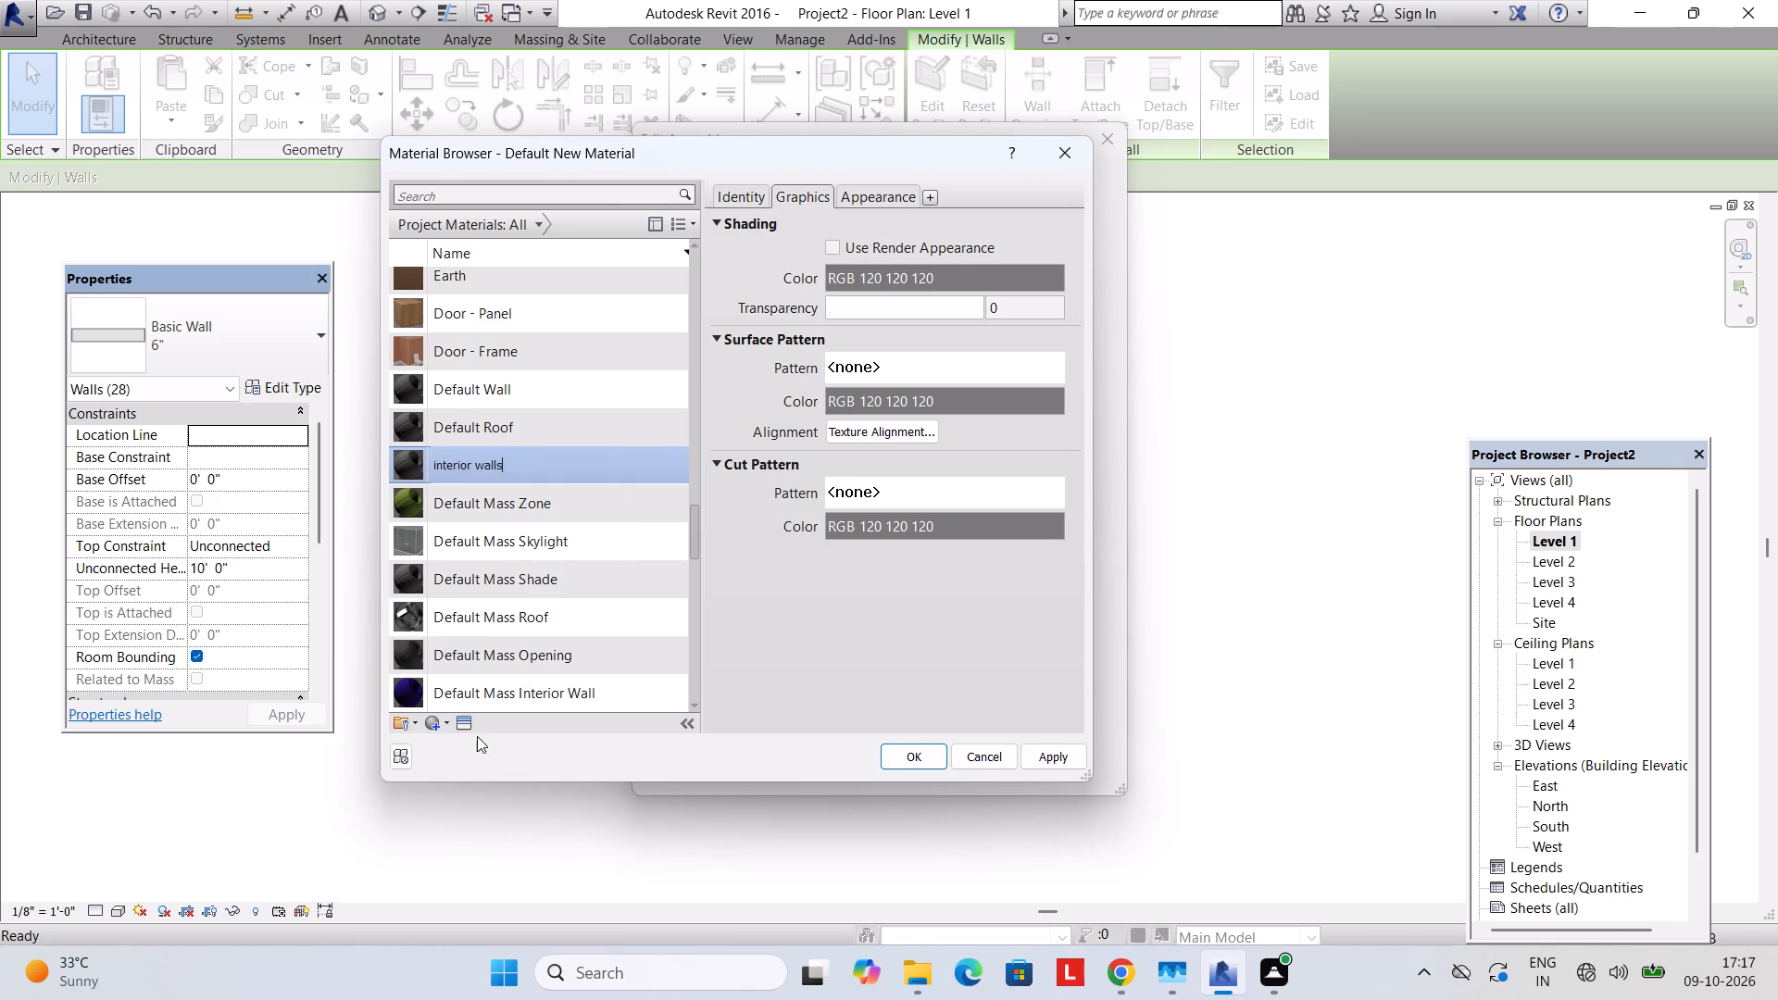
Search the appearance library for olive green and apply the Olive Green wall paint to the interior walls material.
left_click(470, 727)
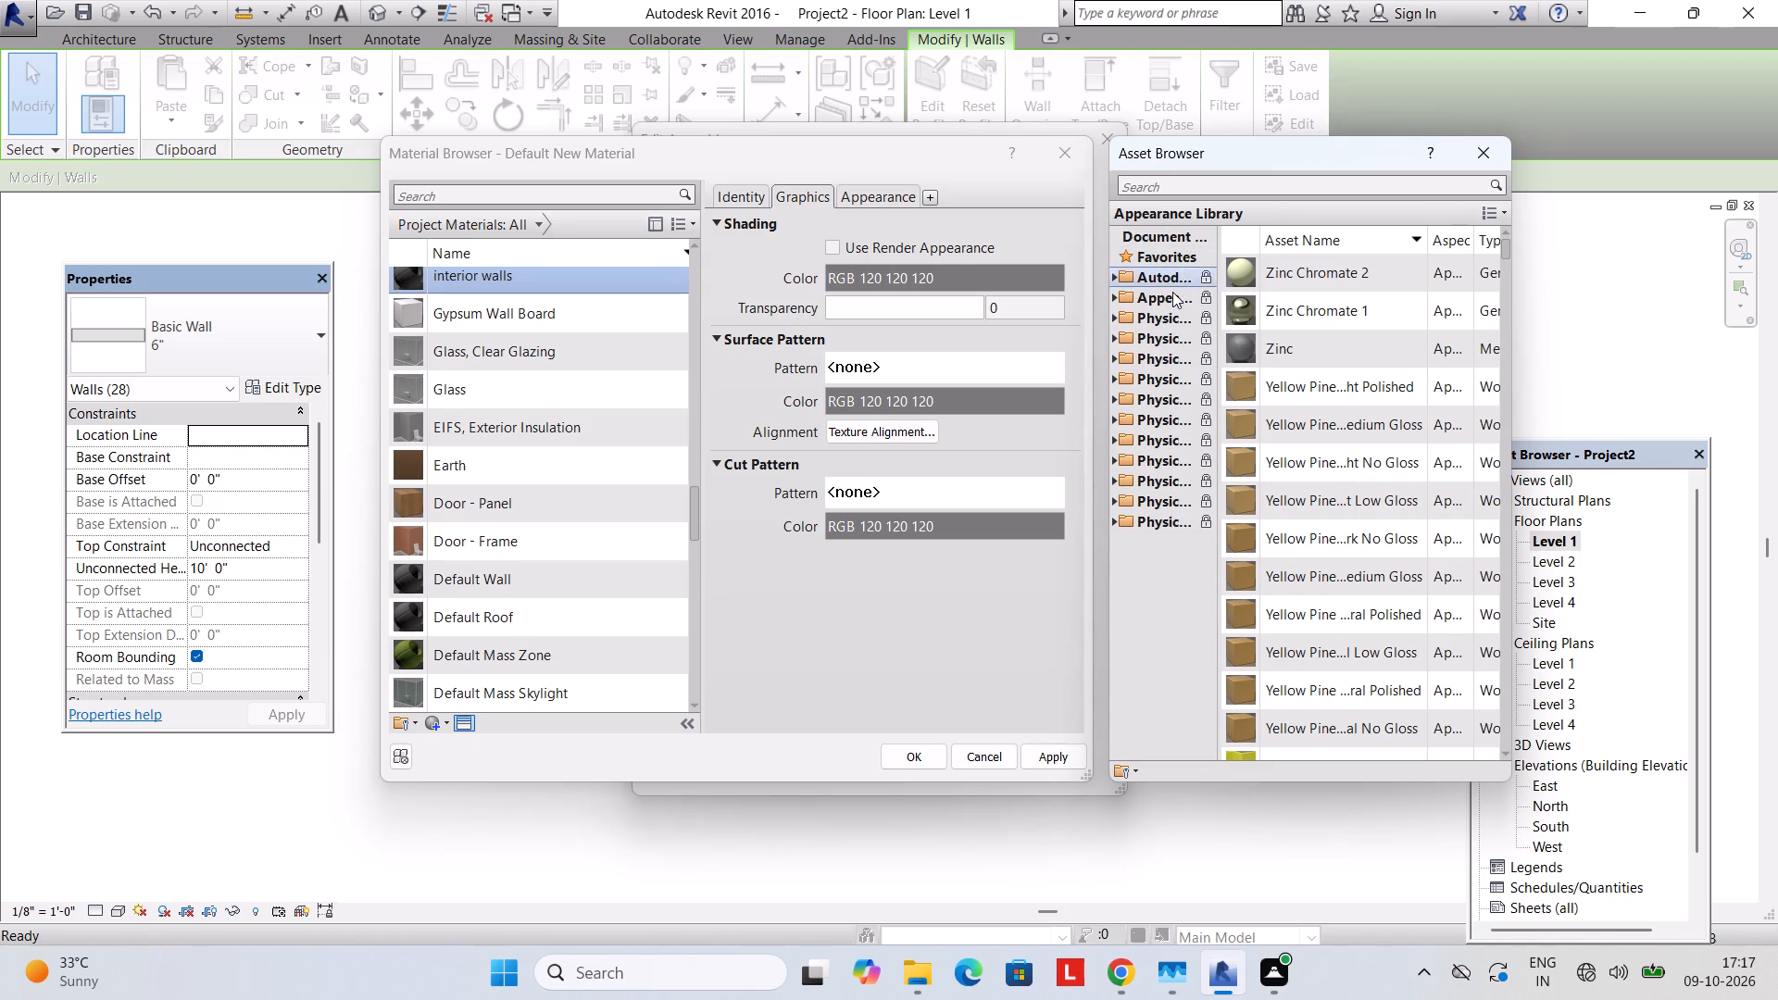
double_click(1172, 295)
left_click(1202, 191)
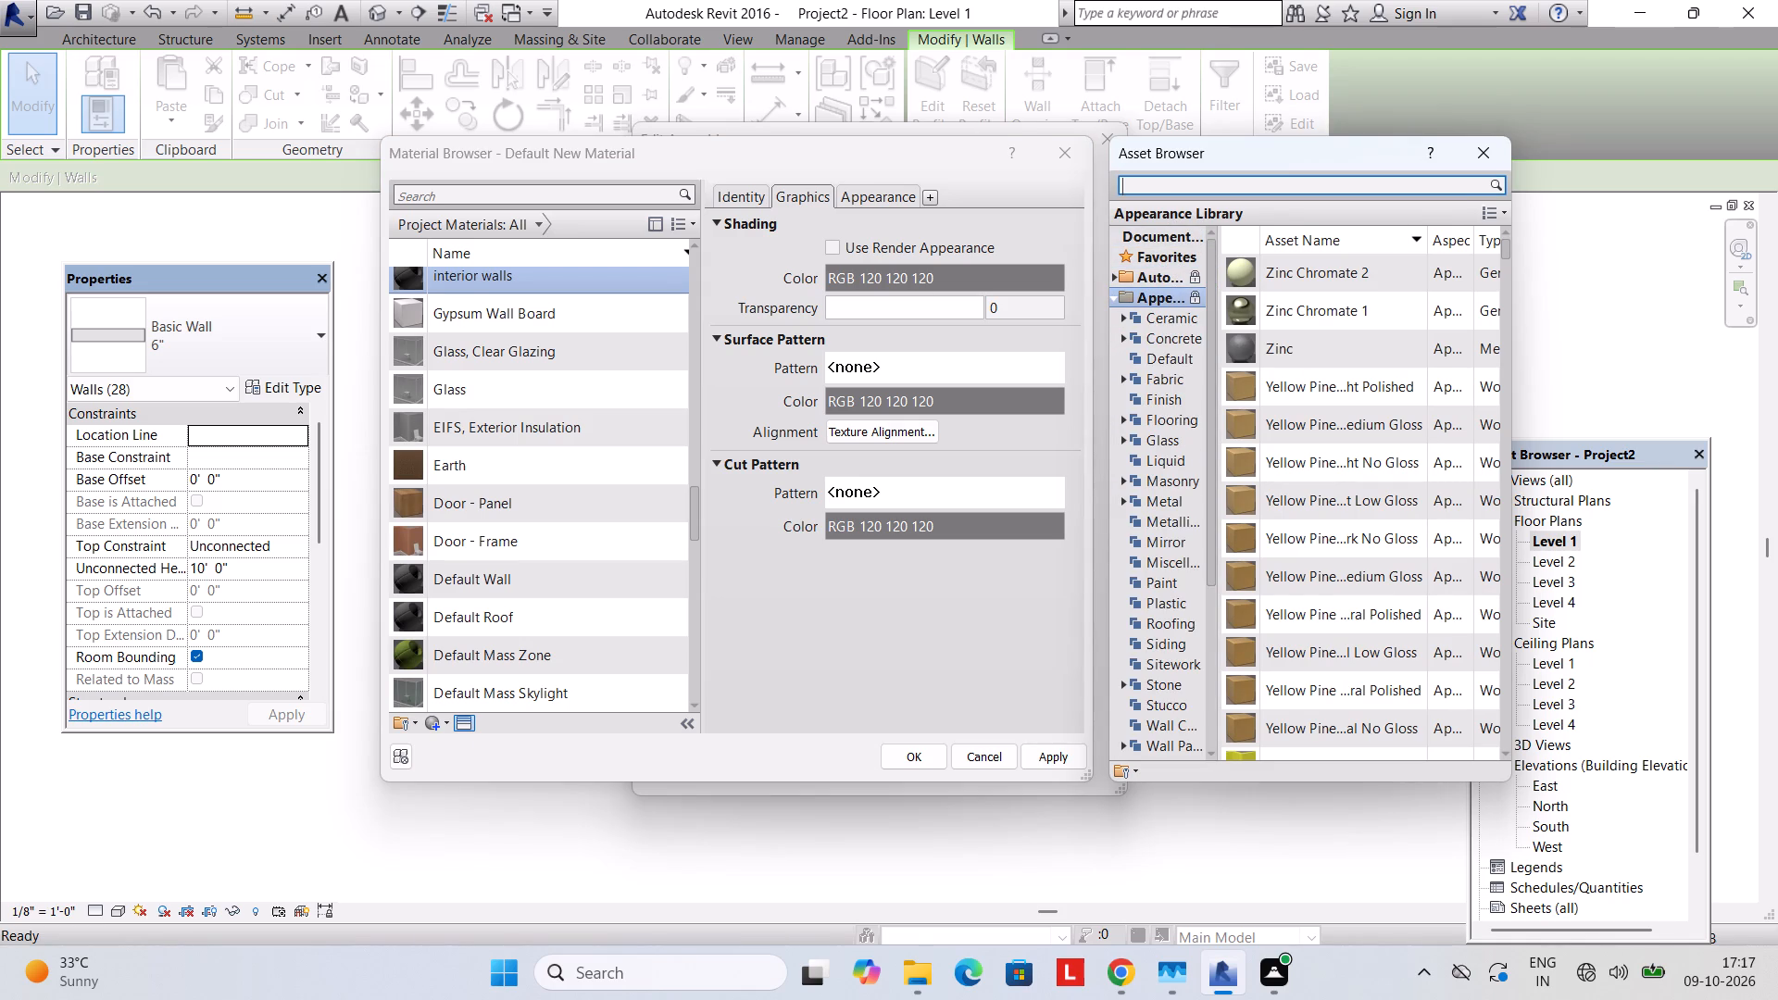
type("olive gren")
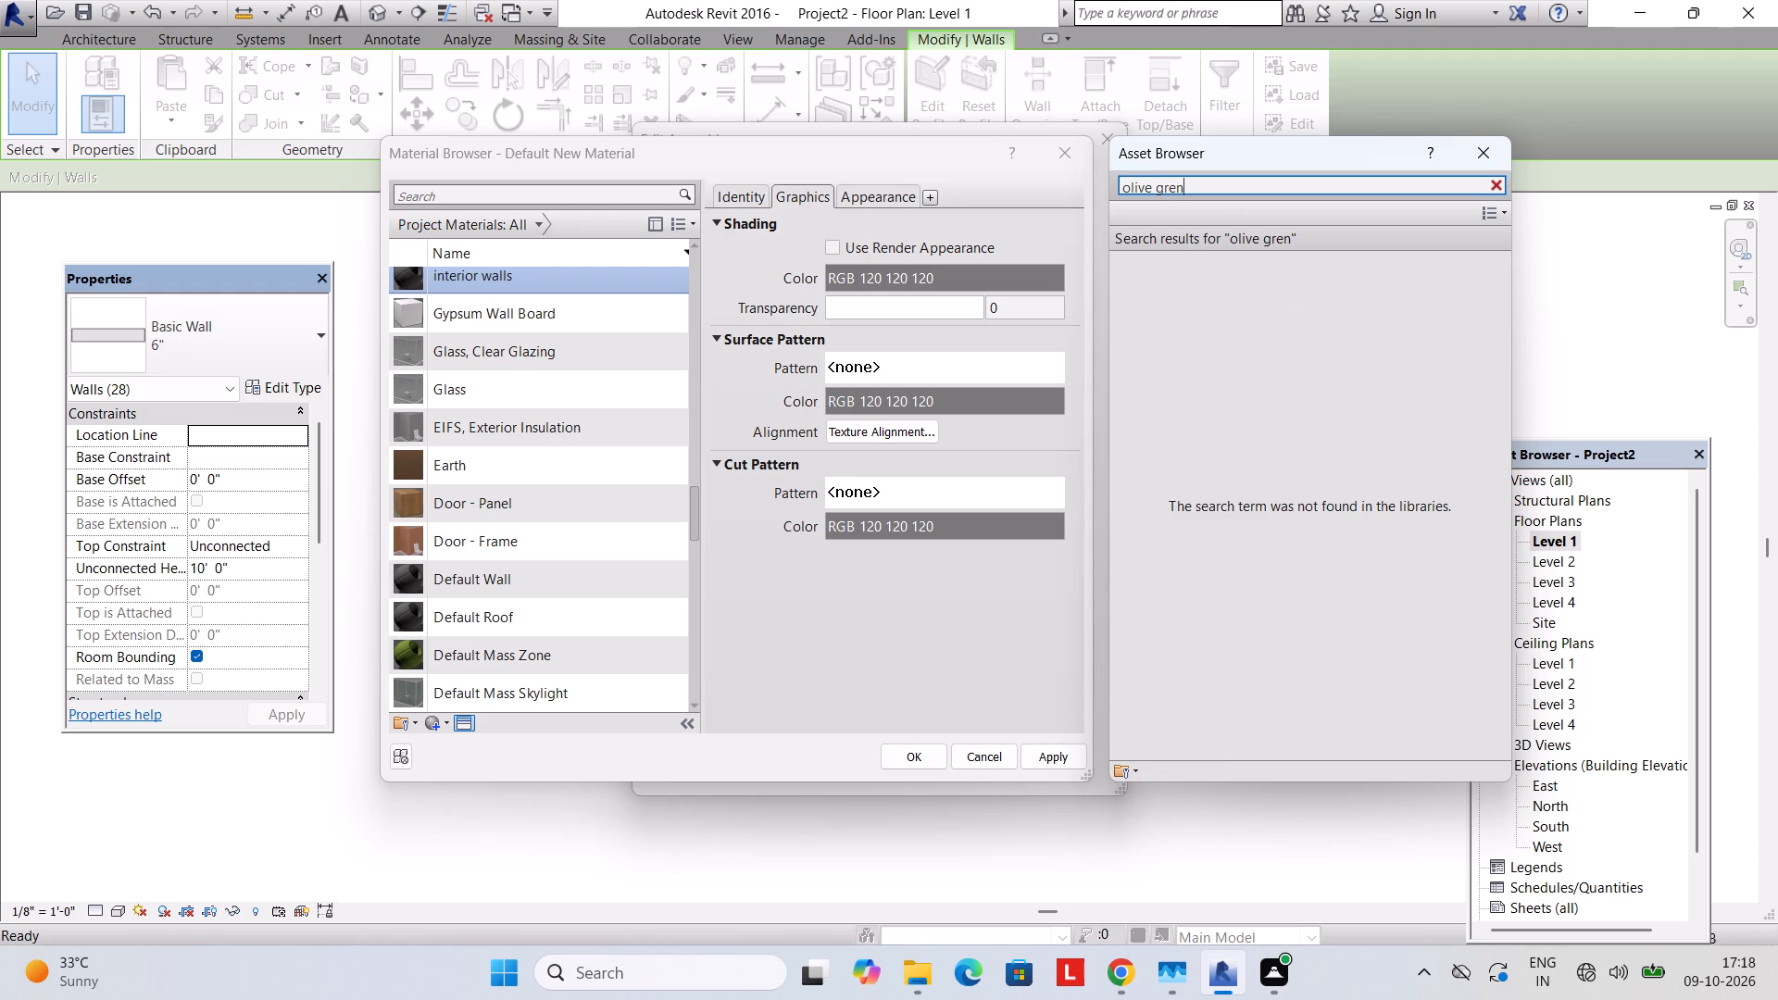
key("BackSpace")
type("en")
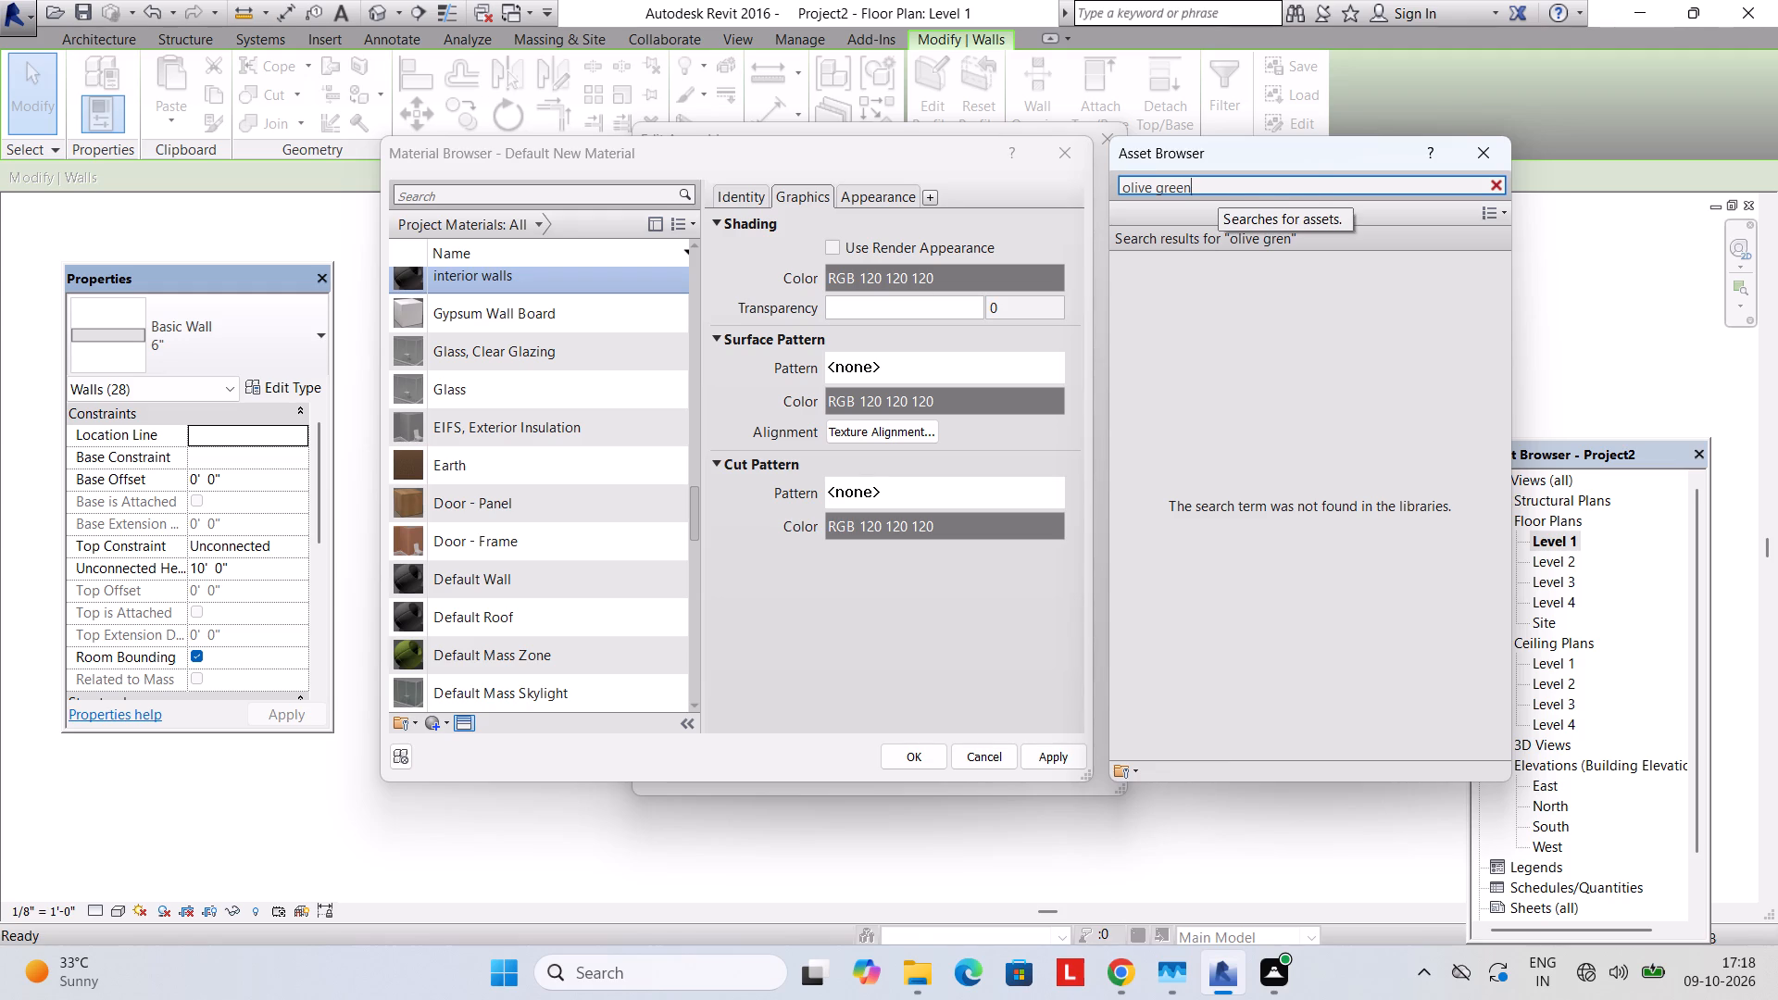
left_click(1300, 373)
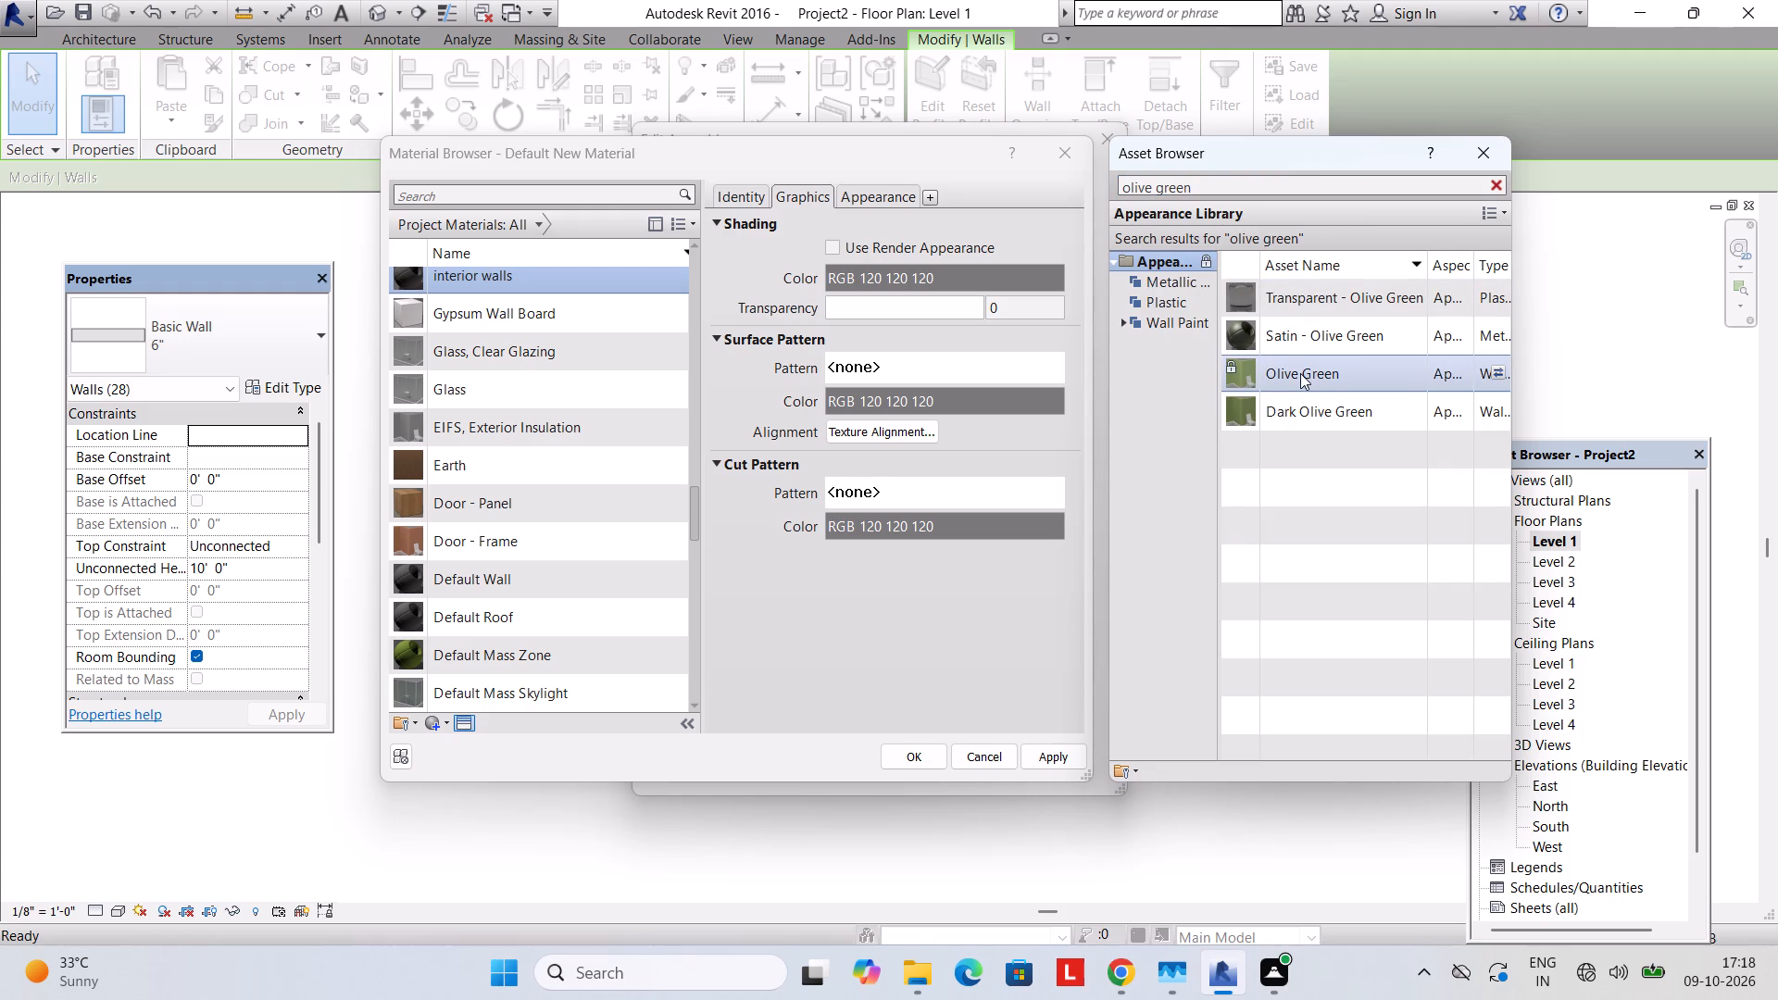
double_click(1300, 373)
Set the olive green paint's application to Roller and assign the interior walls material to the 6" wall type's structure layer.
left_click(958, 461)
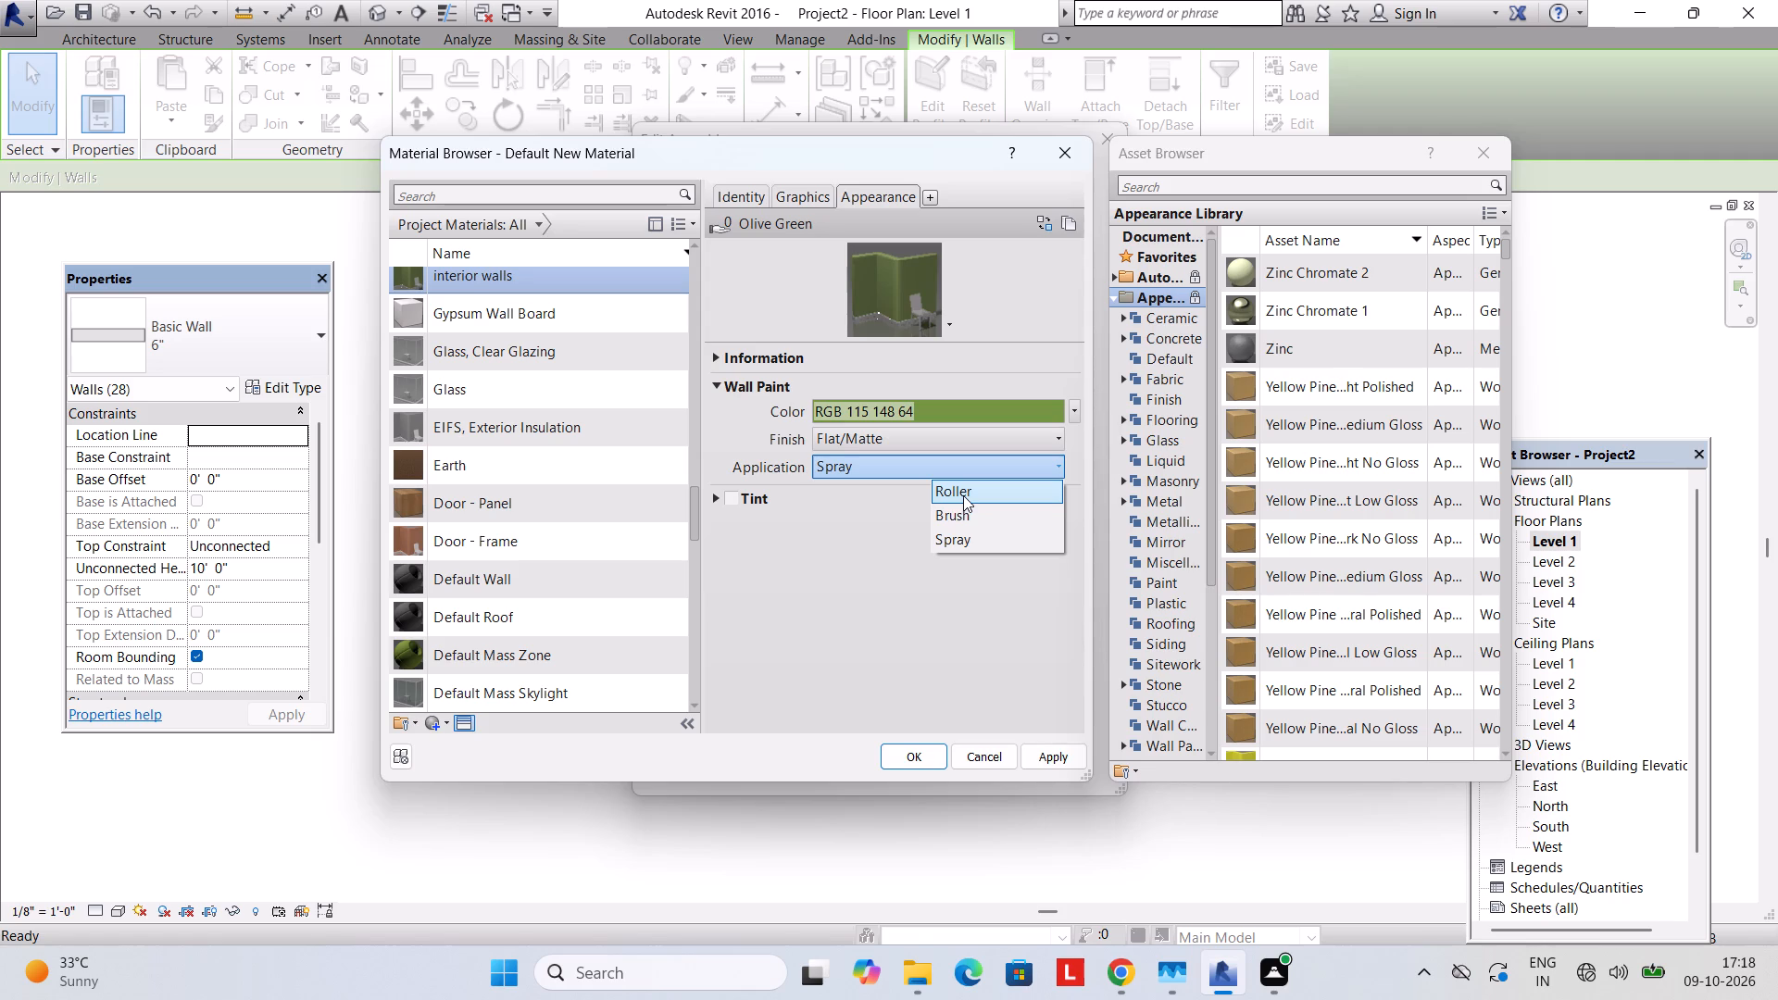
left_click(963, 495)
left_click(958, 416)
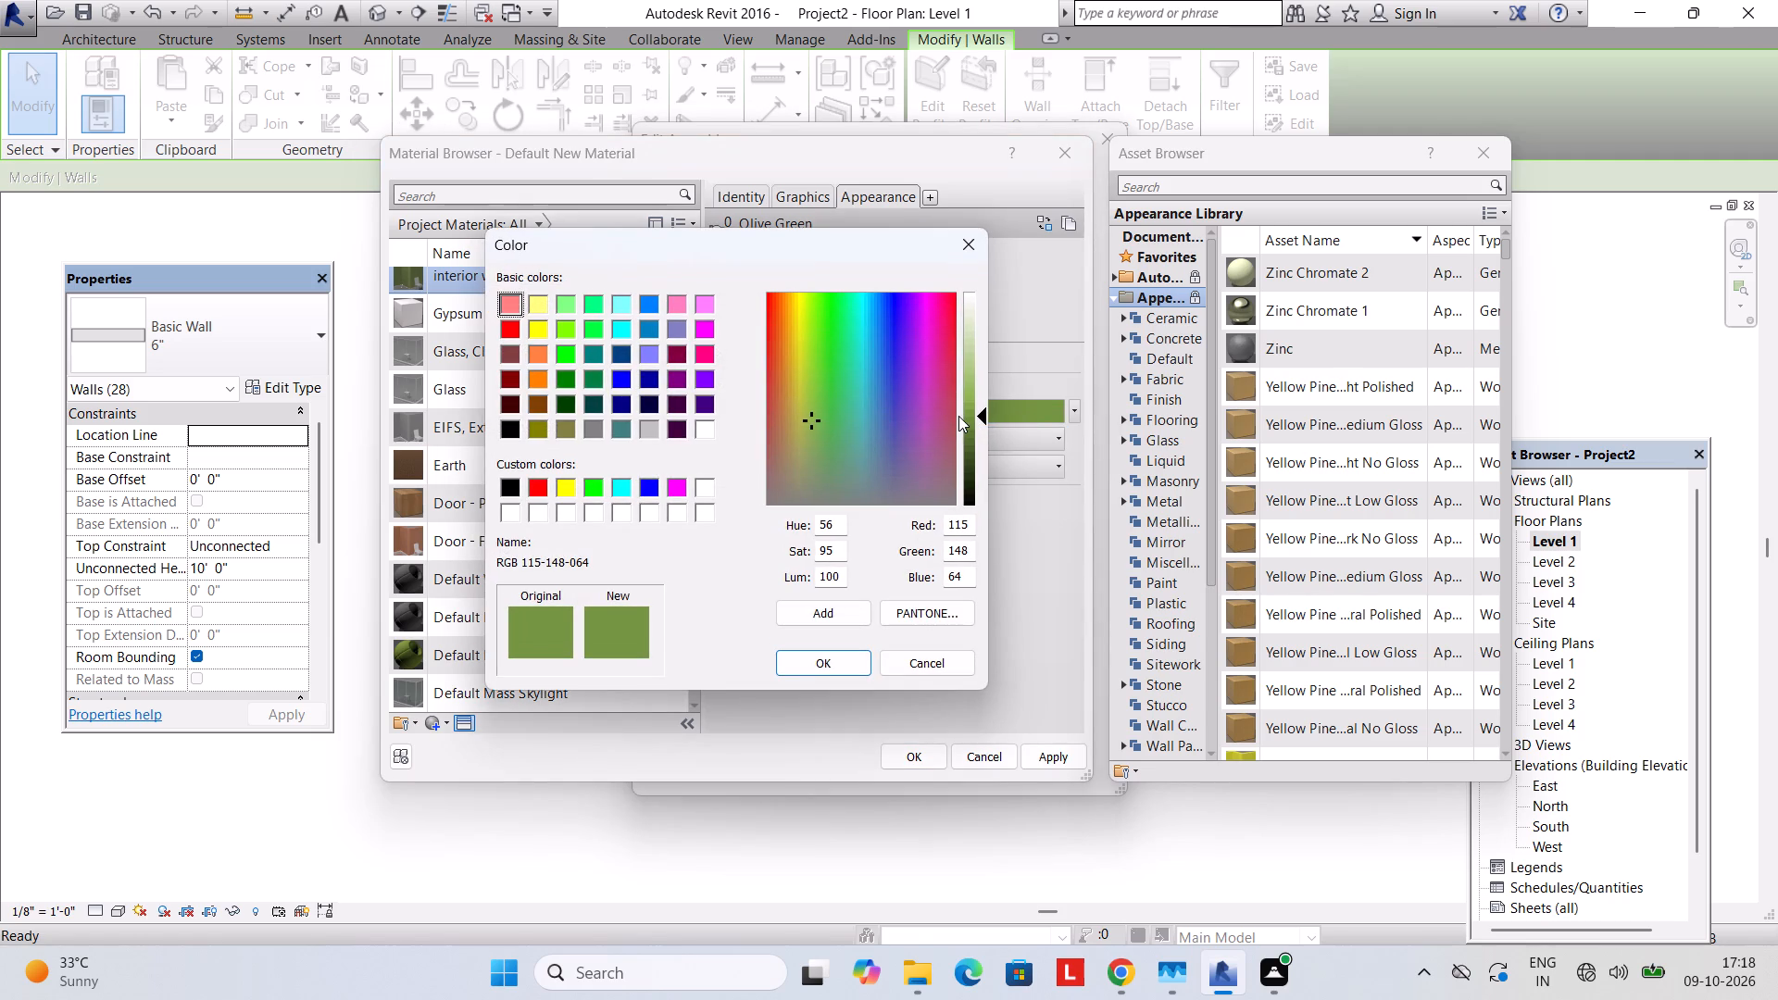
left_click(917, 761)
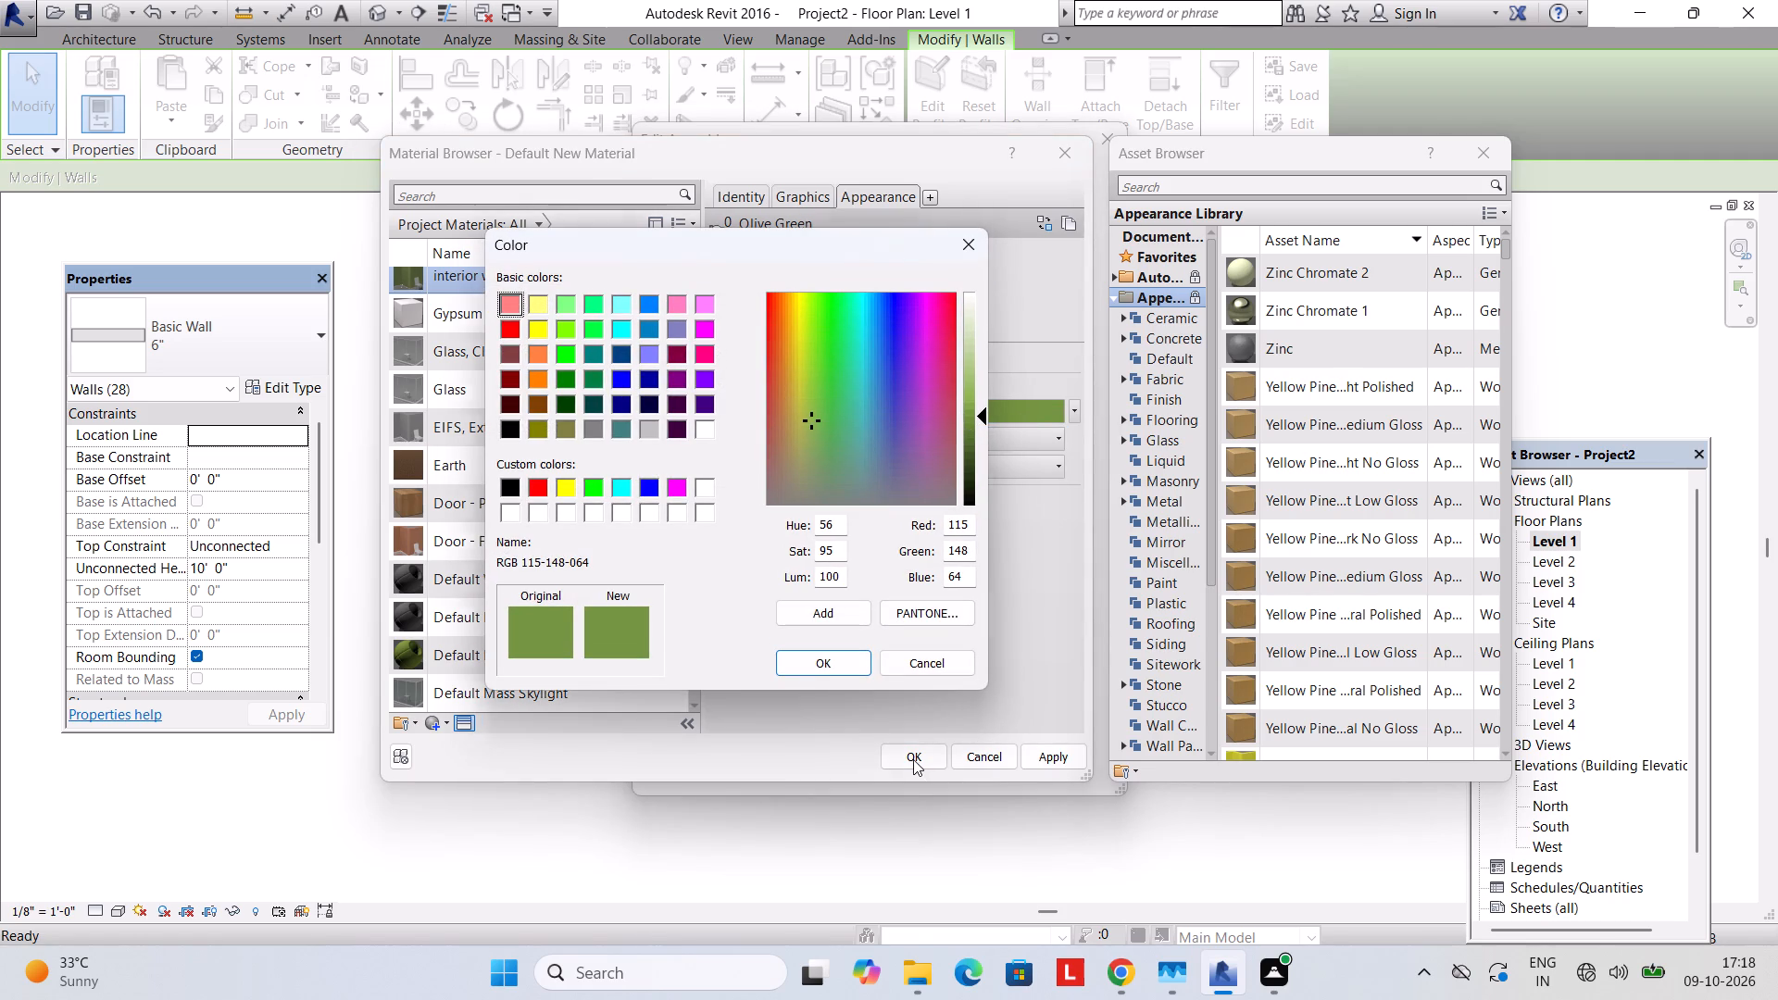
left_click_drag(849, 661, 850, 671)
left_click(902, 750)
left_click(869, 761)
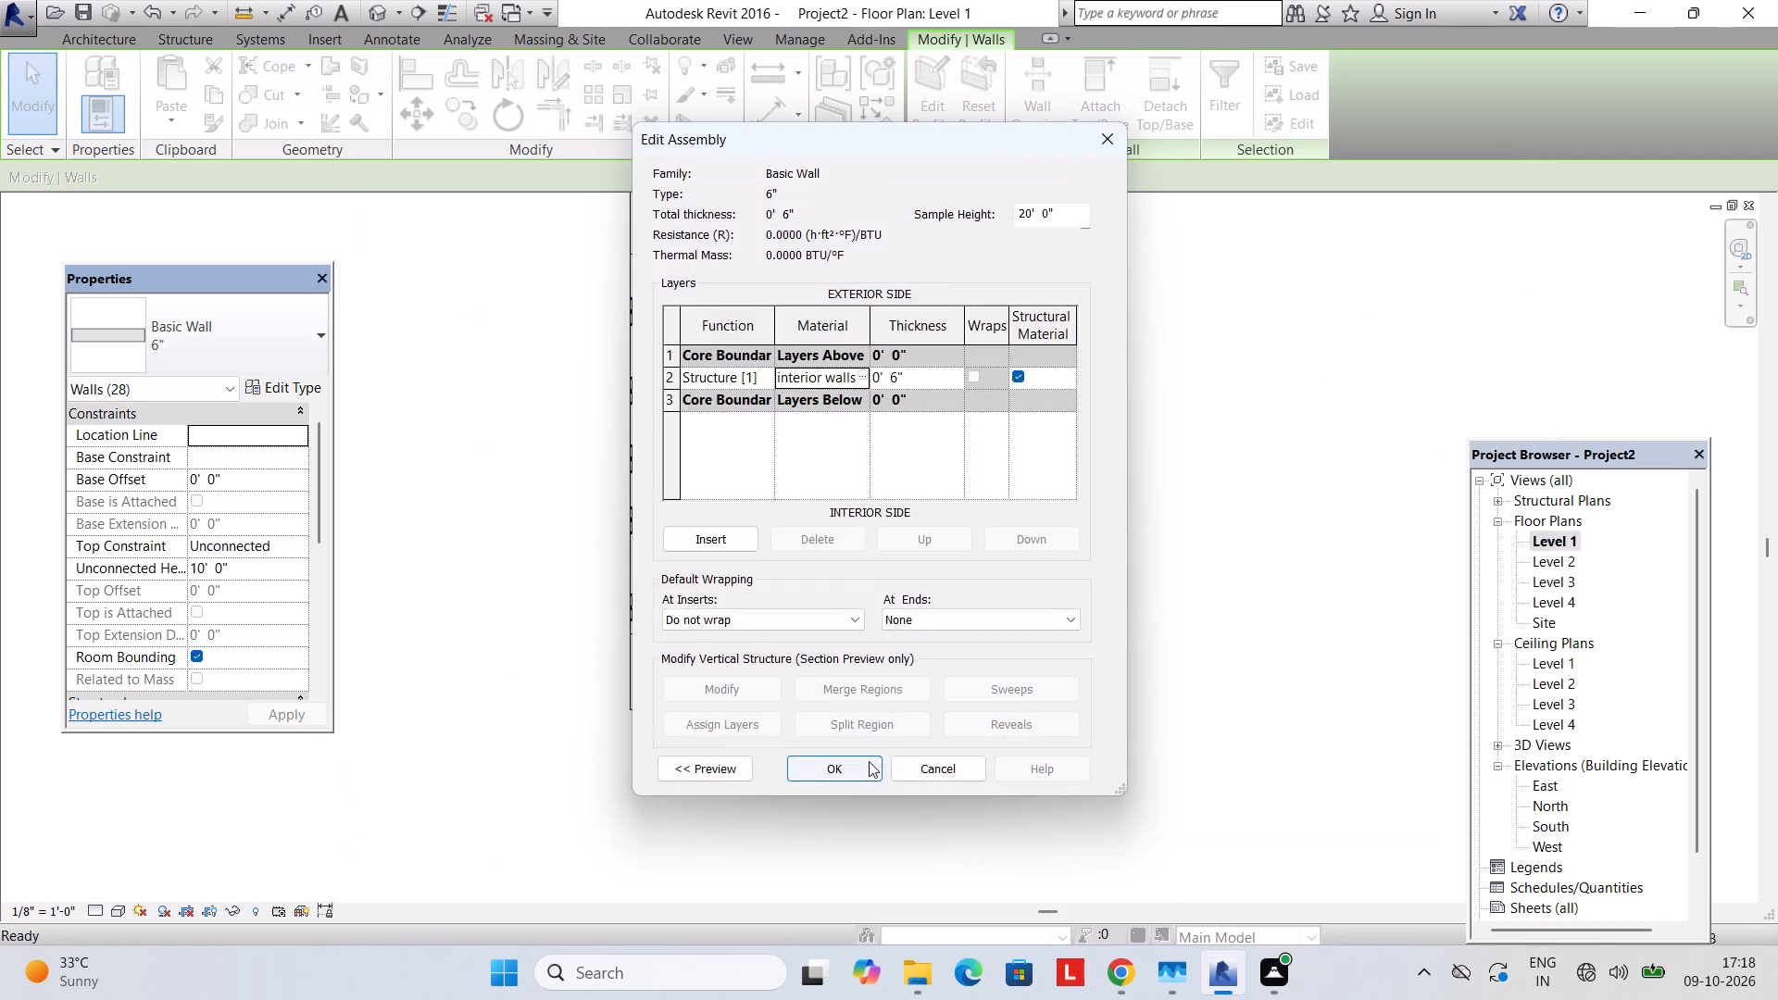
left_click(848, 772)
key("Escape")
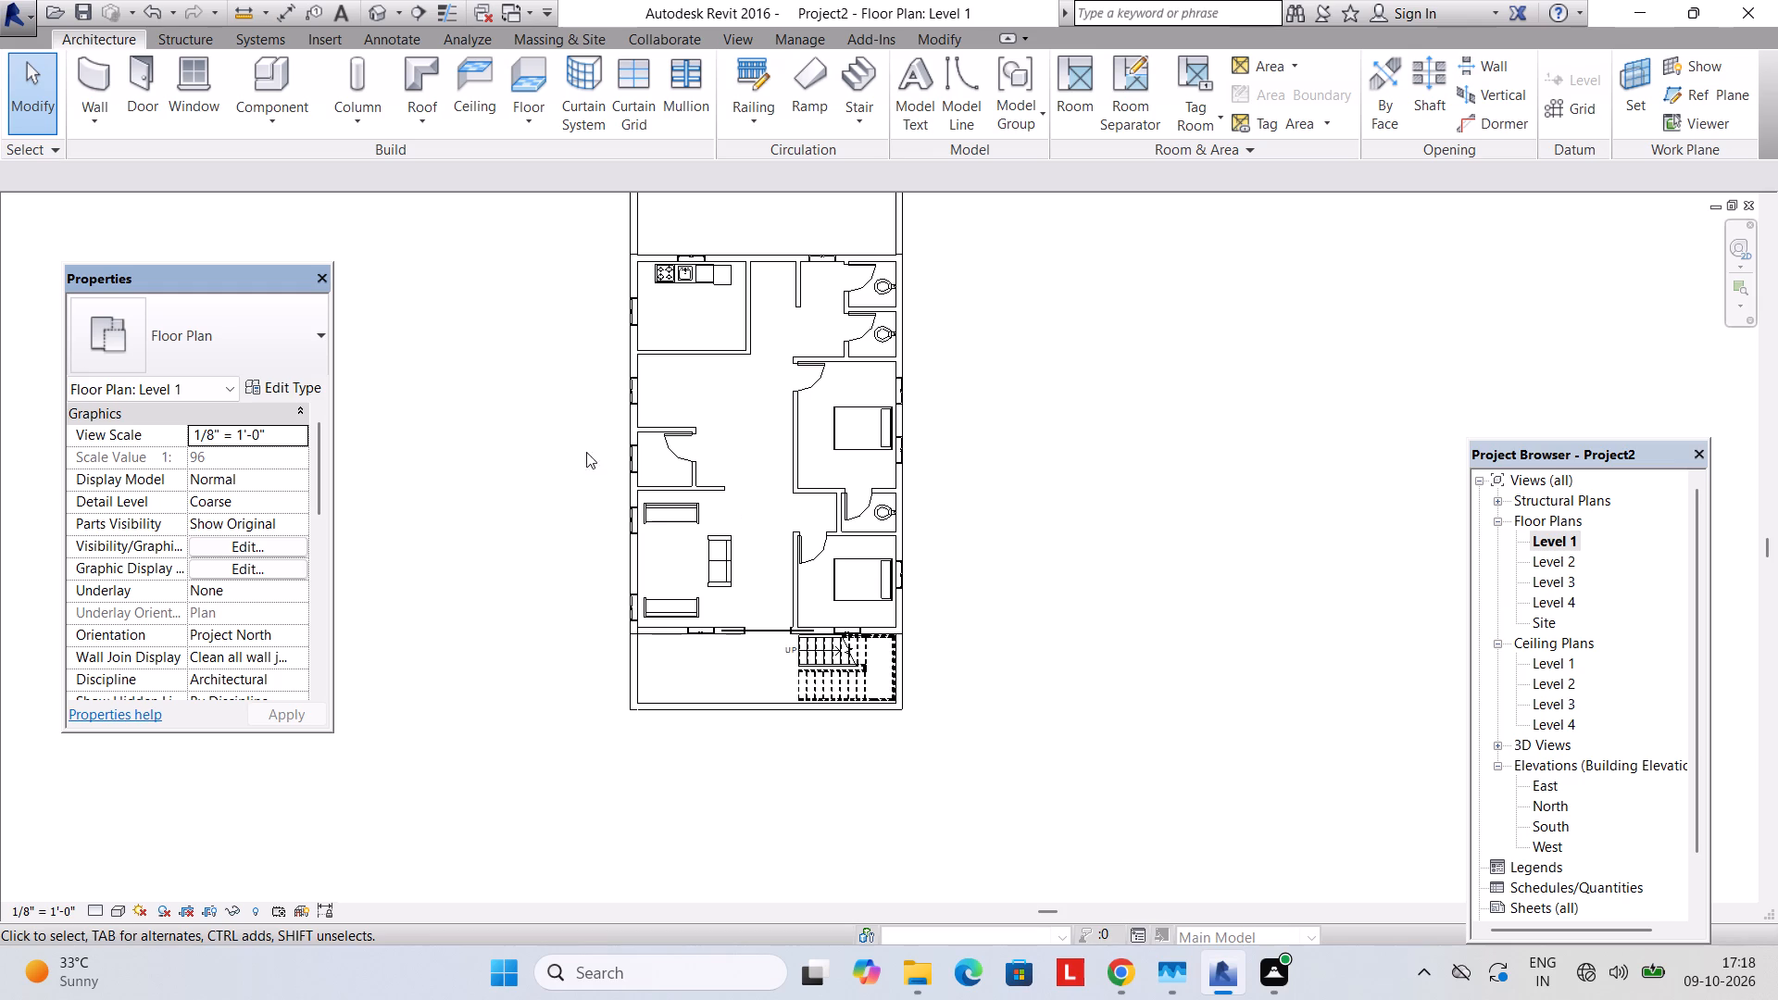
Select all 9" exterior walls and create a new material named "ext walls" for their type's structure layer.
left_click(656, 712)
type("sa")
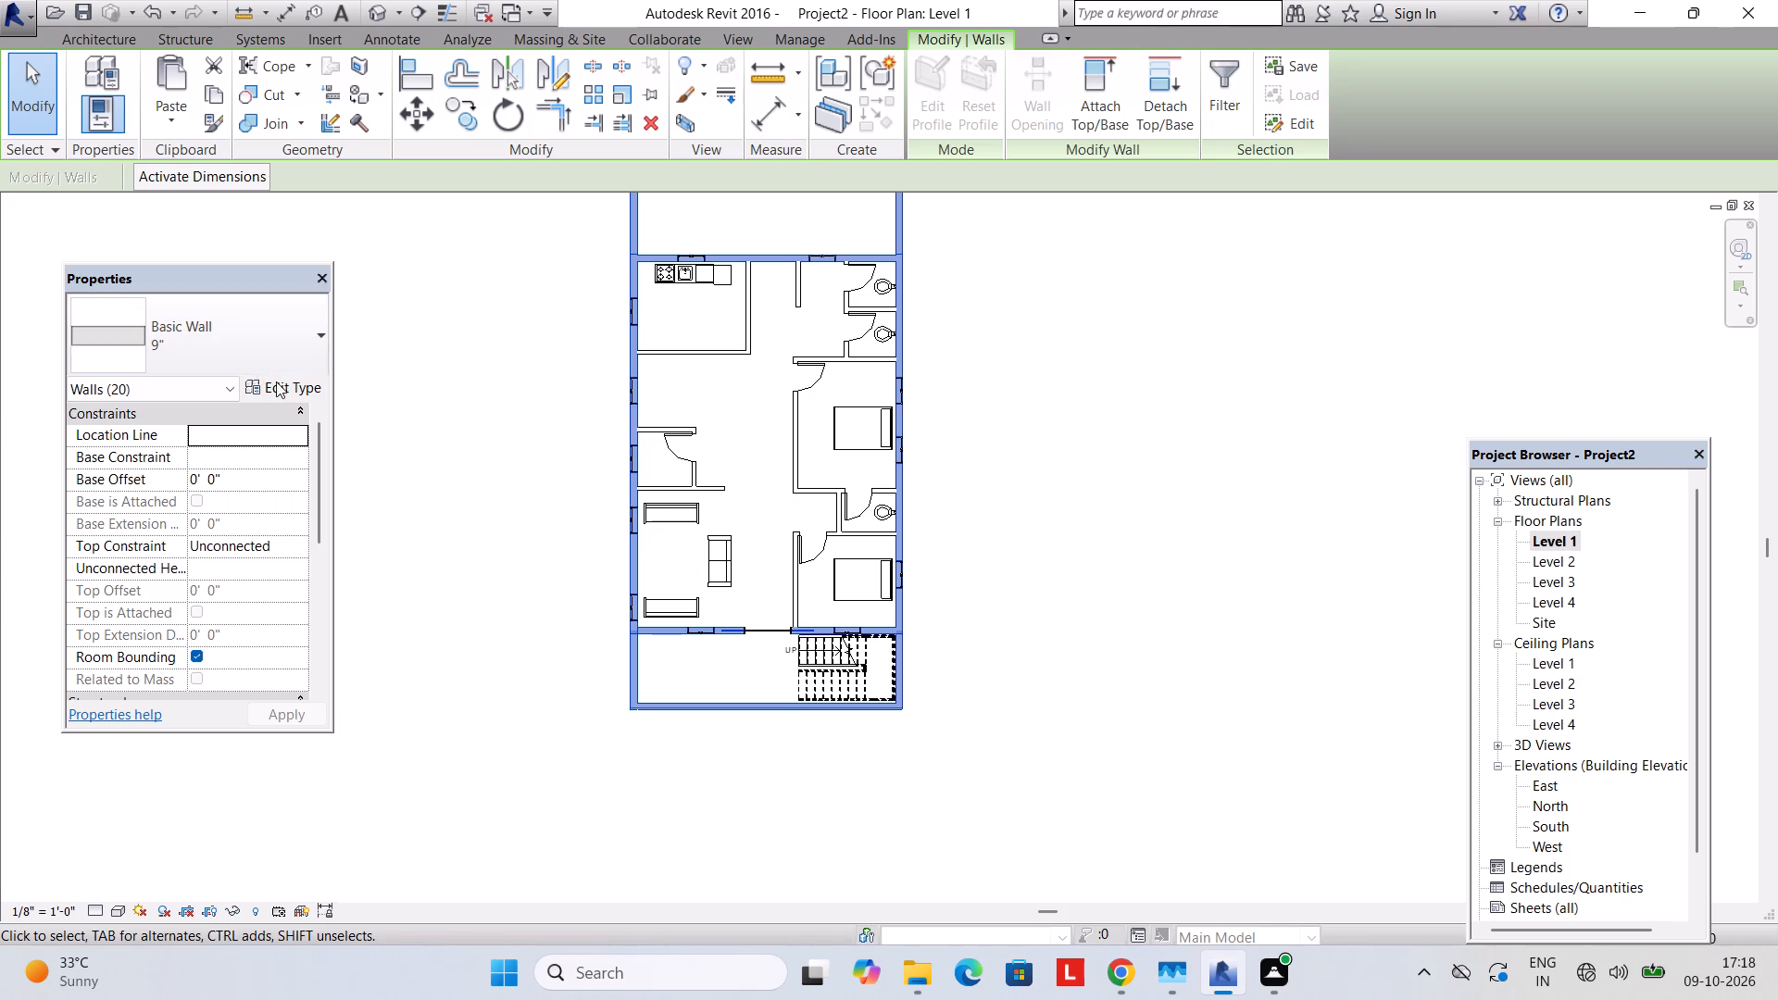
left_click(276, 381)
left_click(1018, 360)
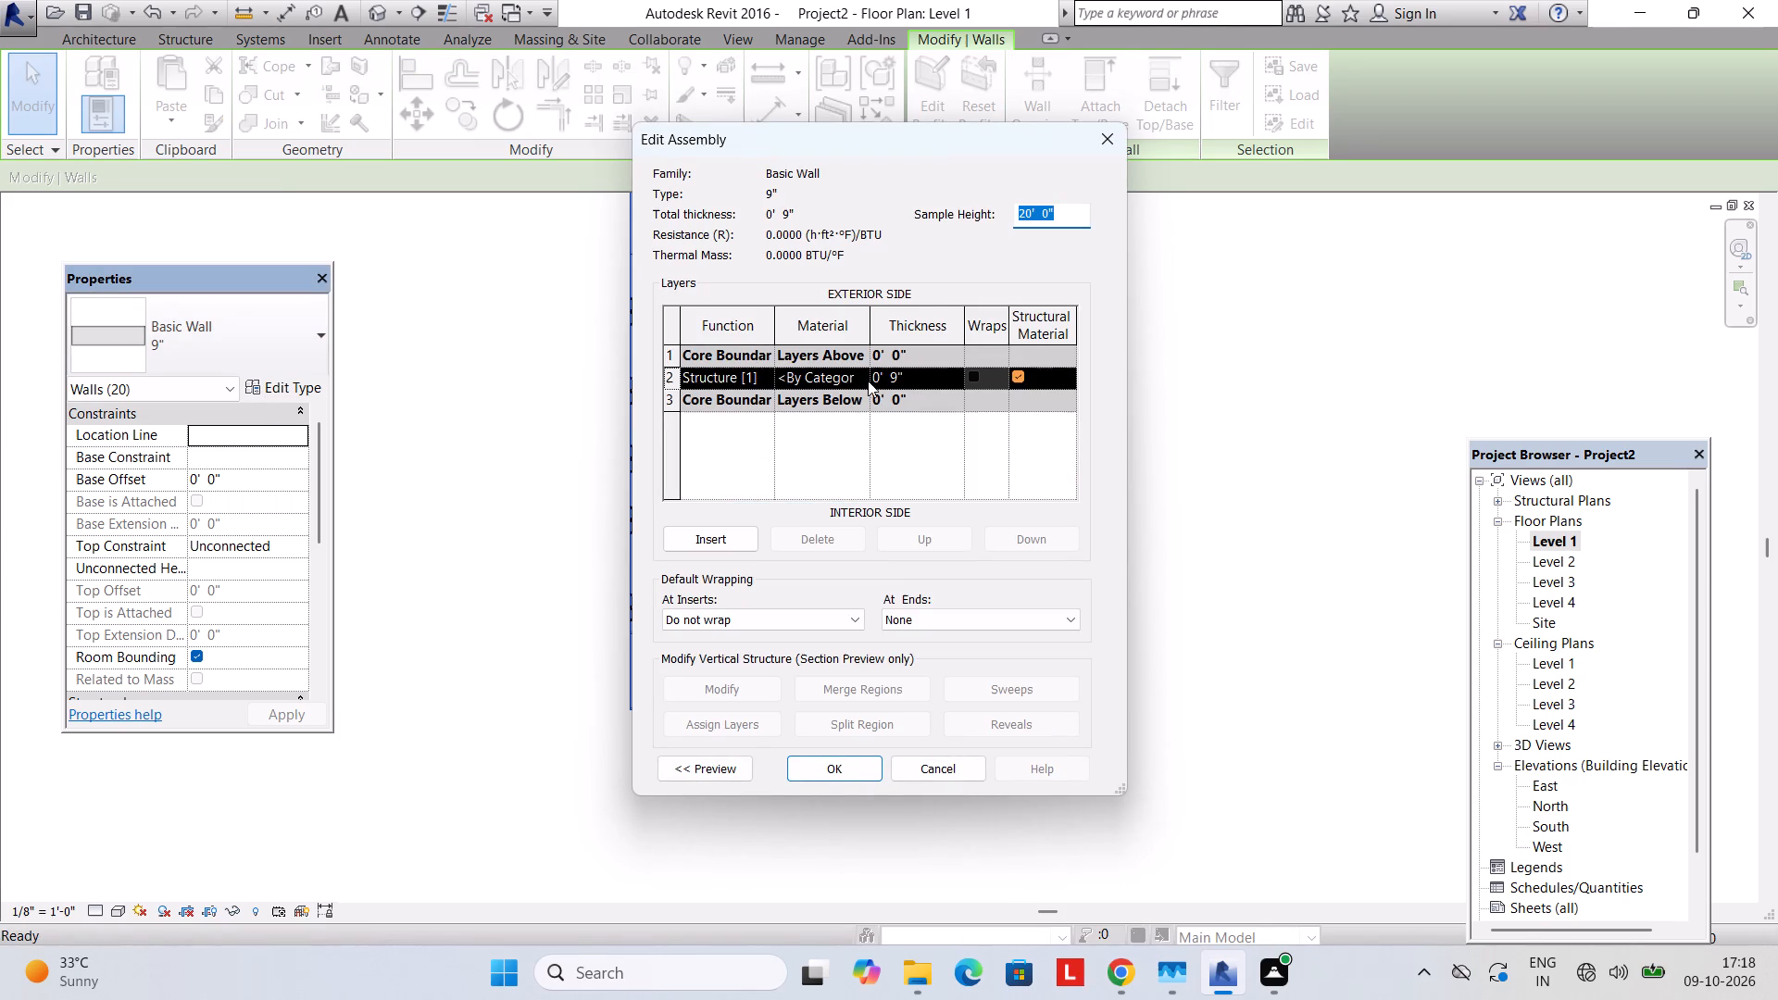
left_click(863, 373)
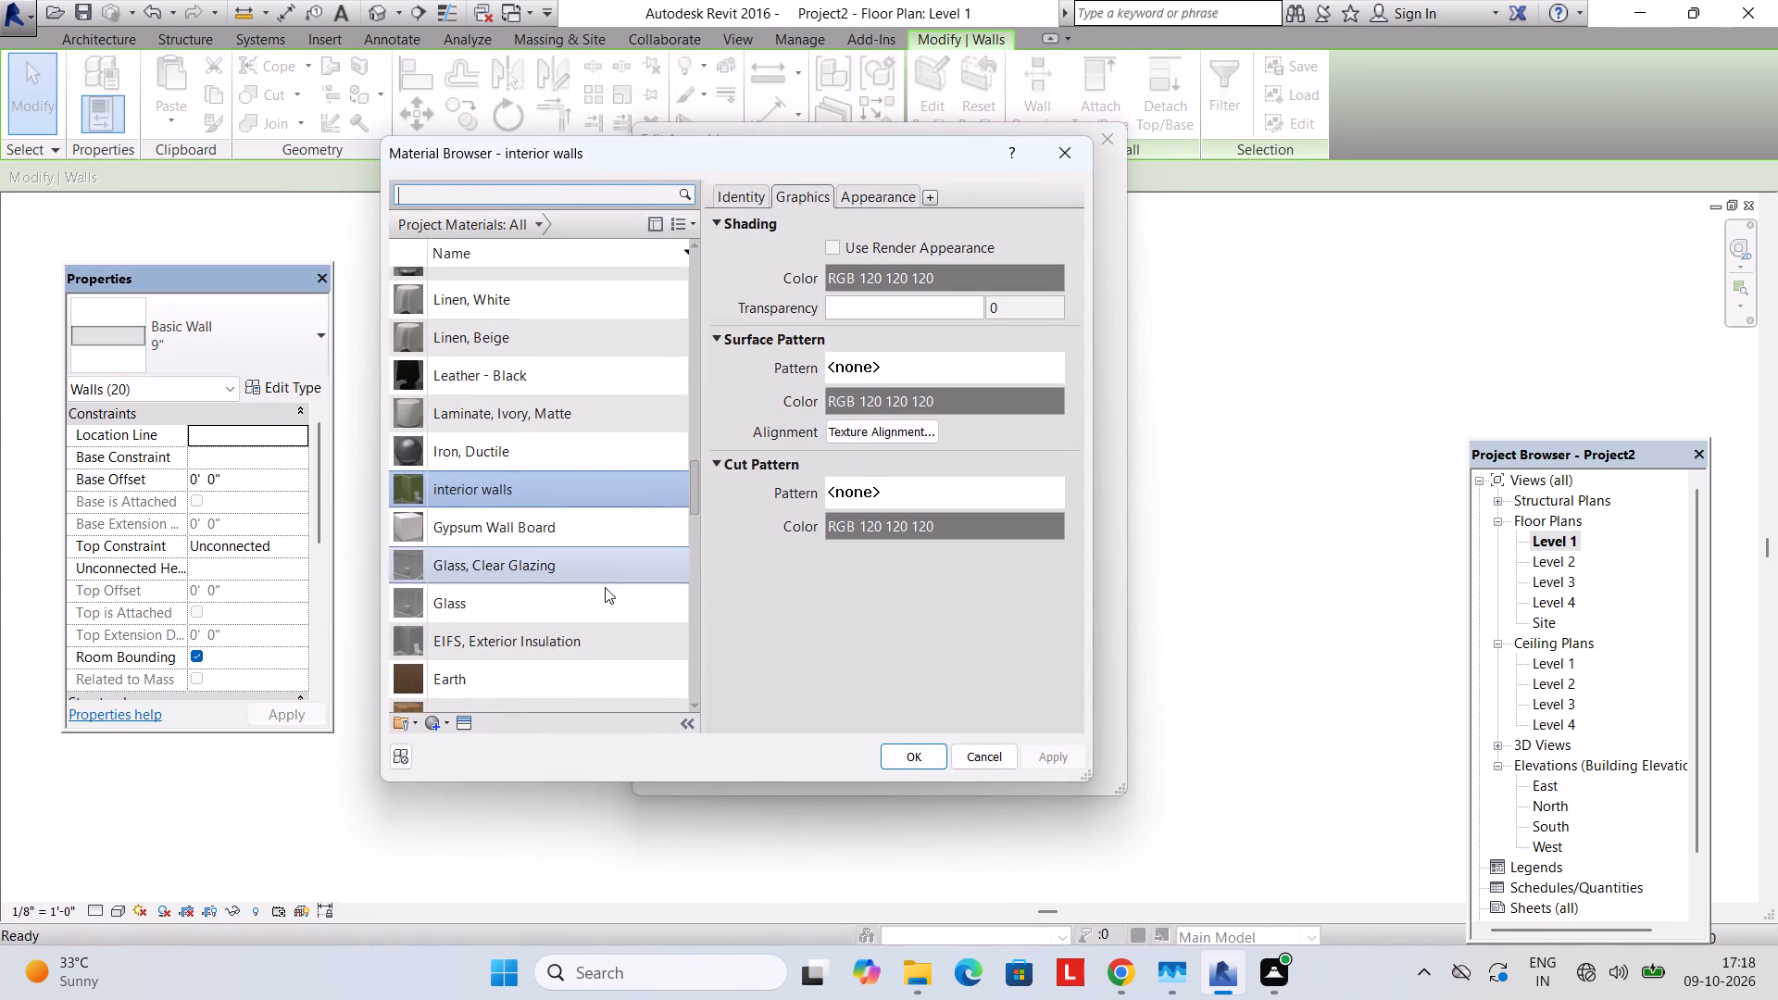
left_click(432, 728)
left_click(480, 745)
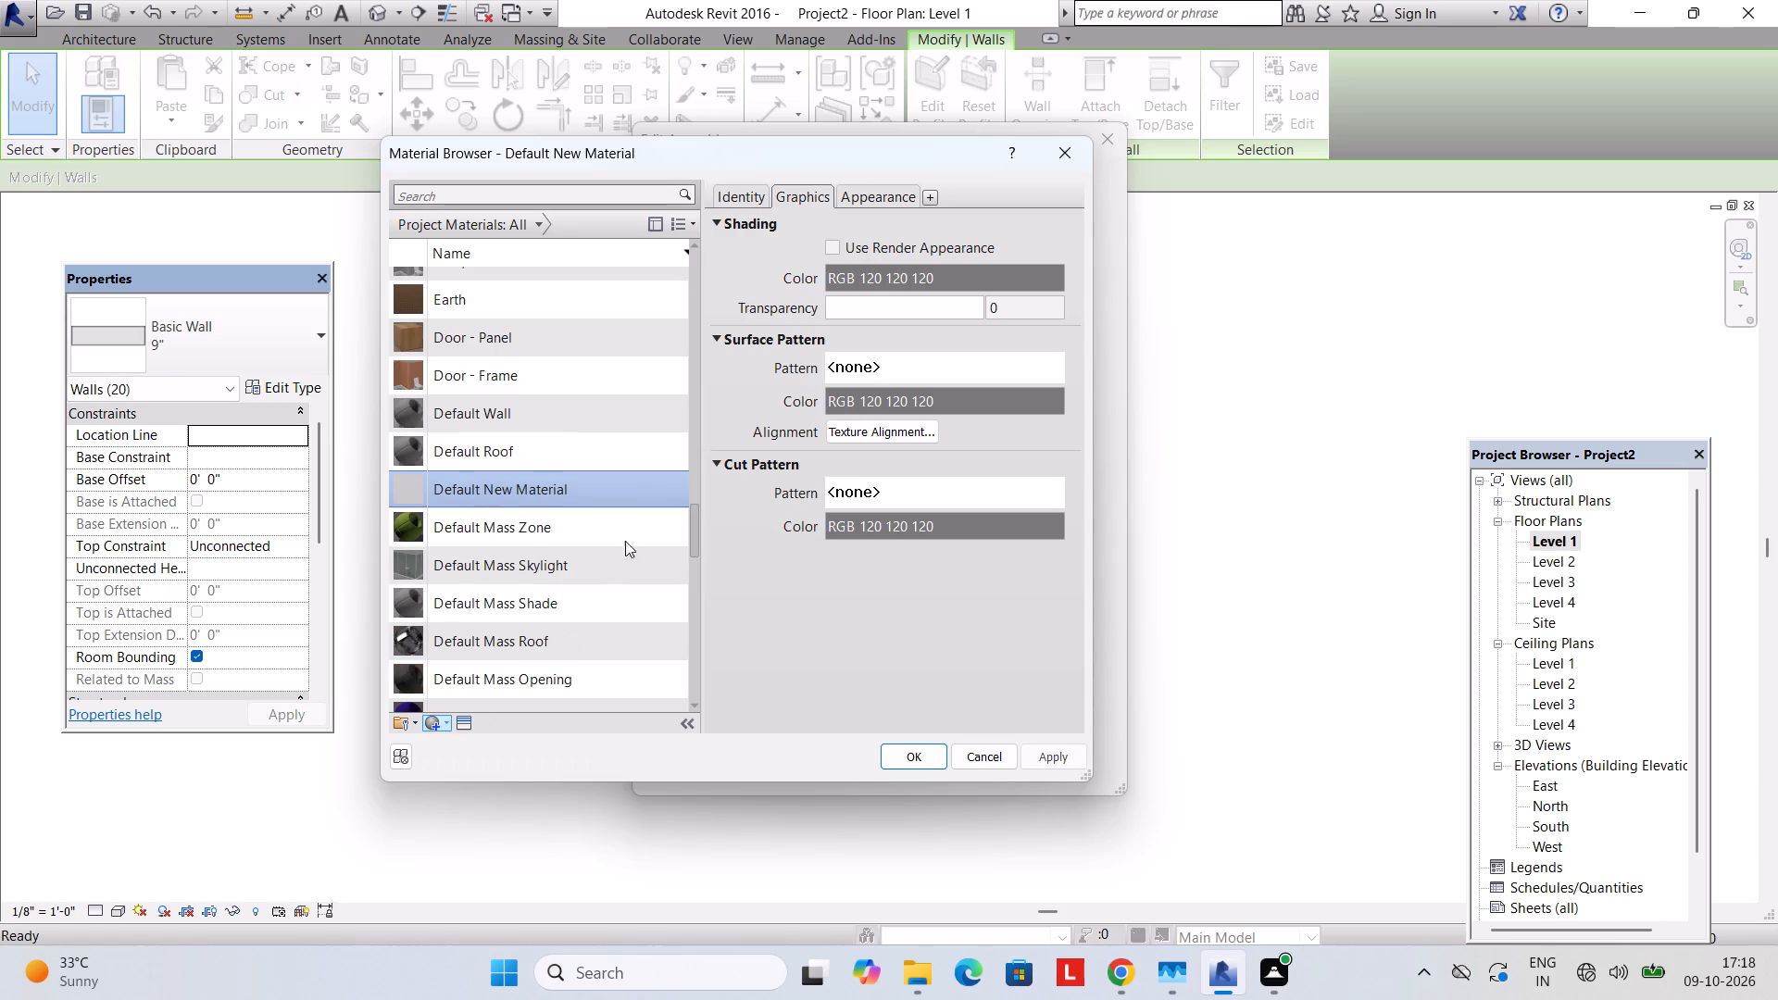
right_click(627, 481)
left_click(703, 544)
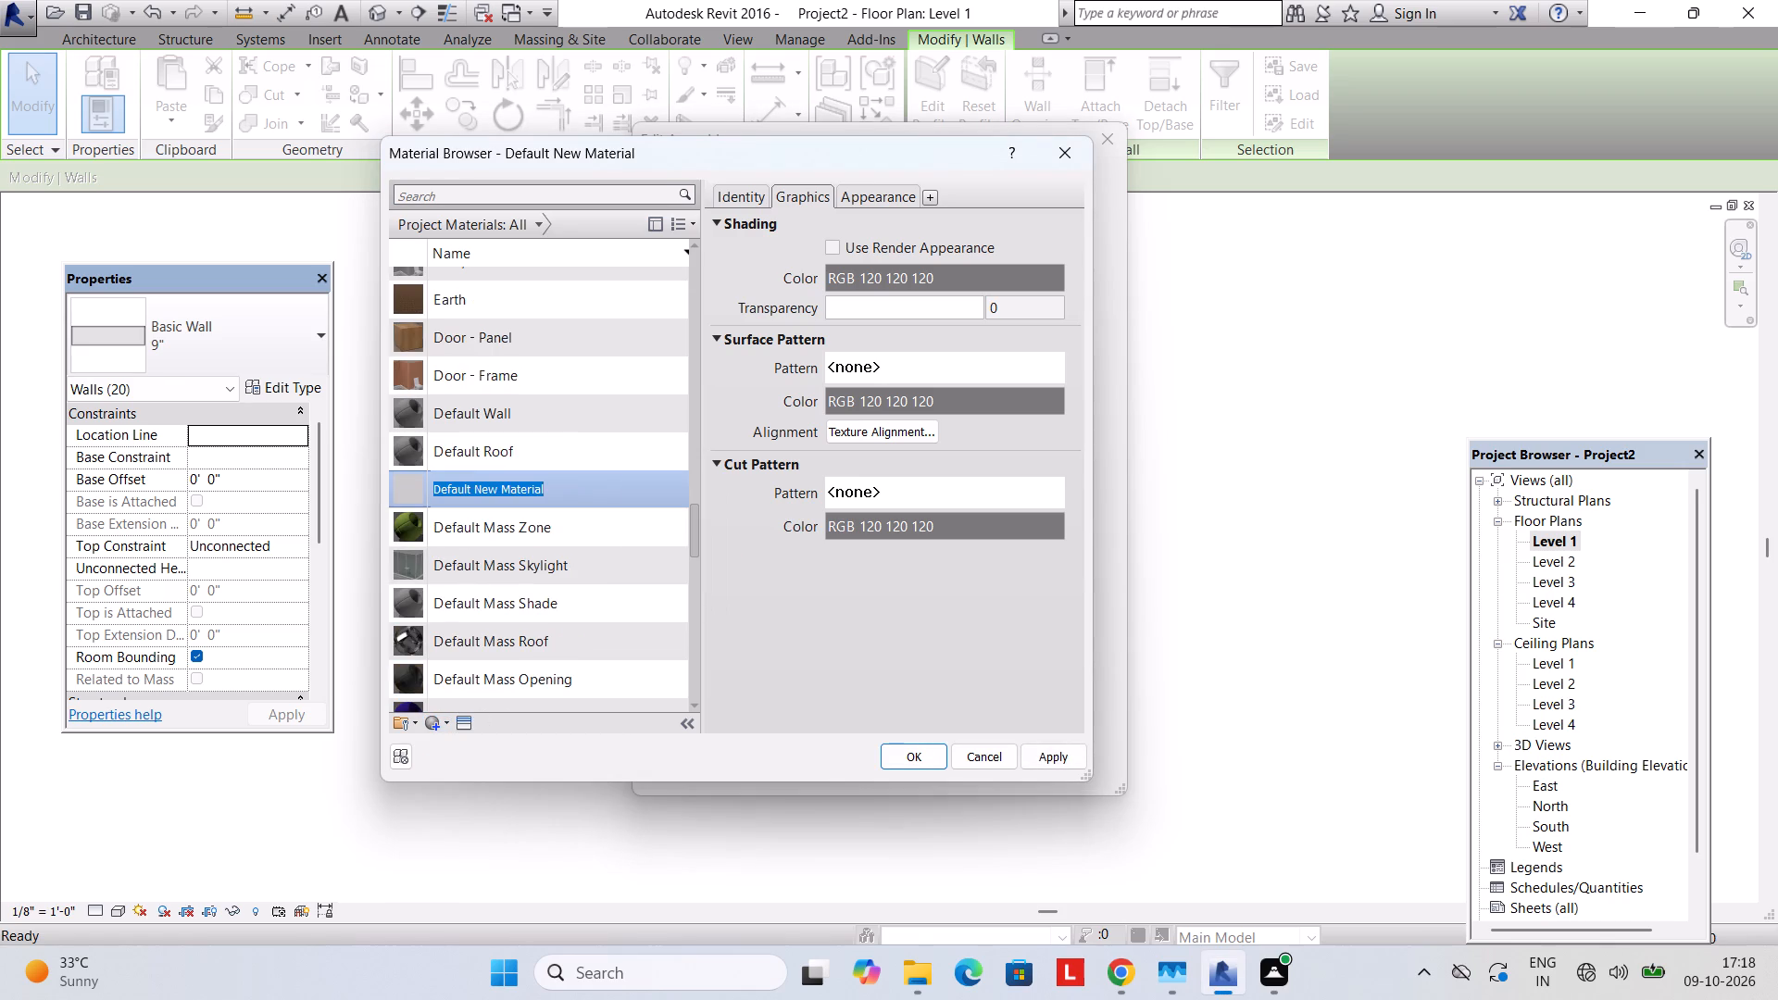
type("ext wa")
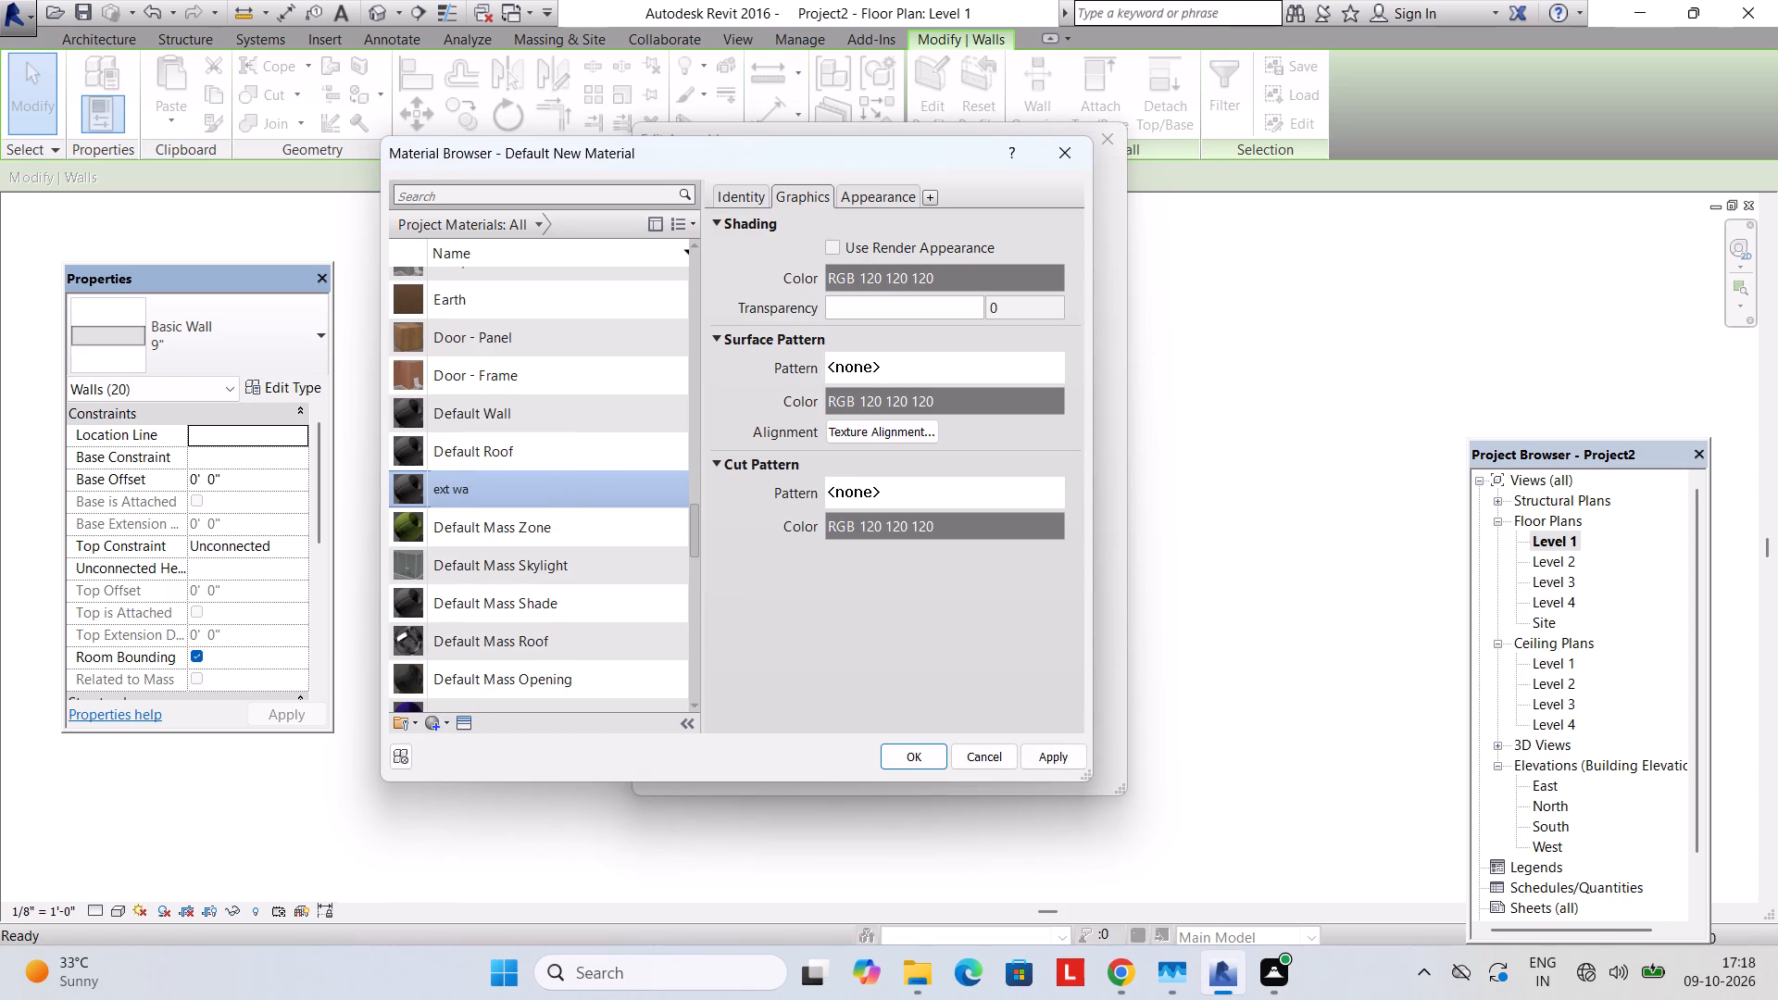
type("lls")
Search the appearance library for cream and apply the Fine - Cream concrete appearance to the ext walls material.
left_click(463, 718)
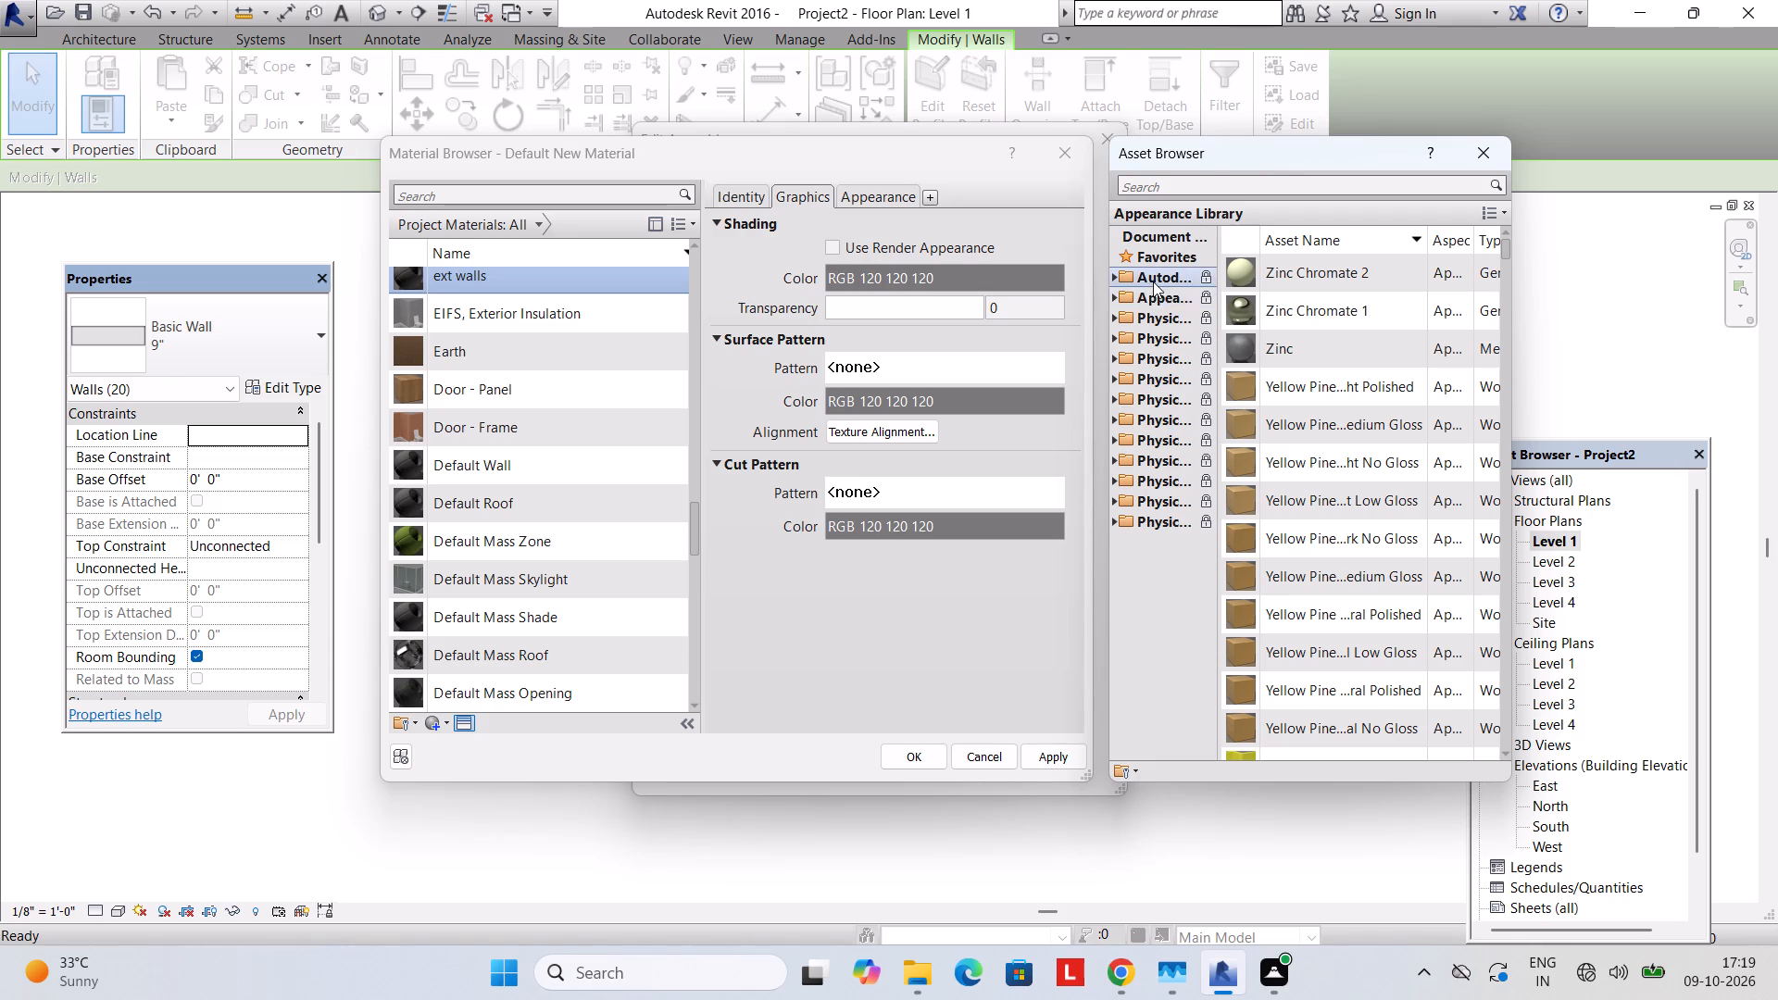
double_click(1151, 300)
left_click(1213, 191)
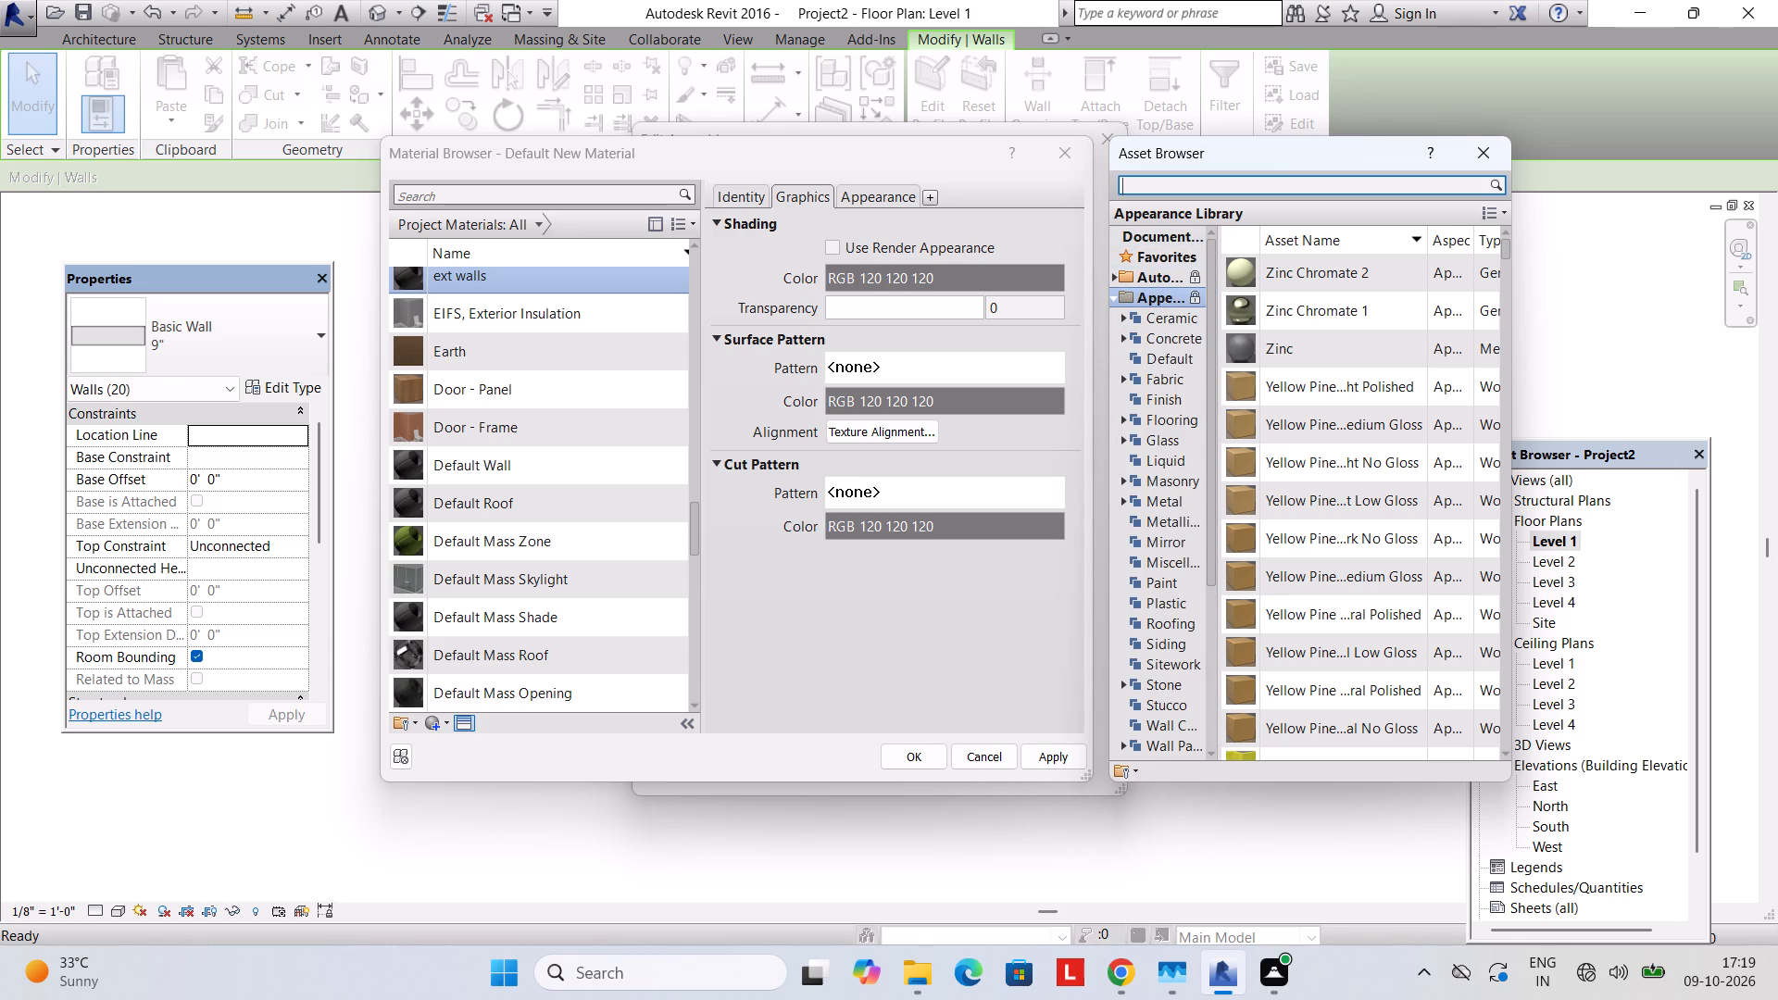
type("cream")
key("Return")
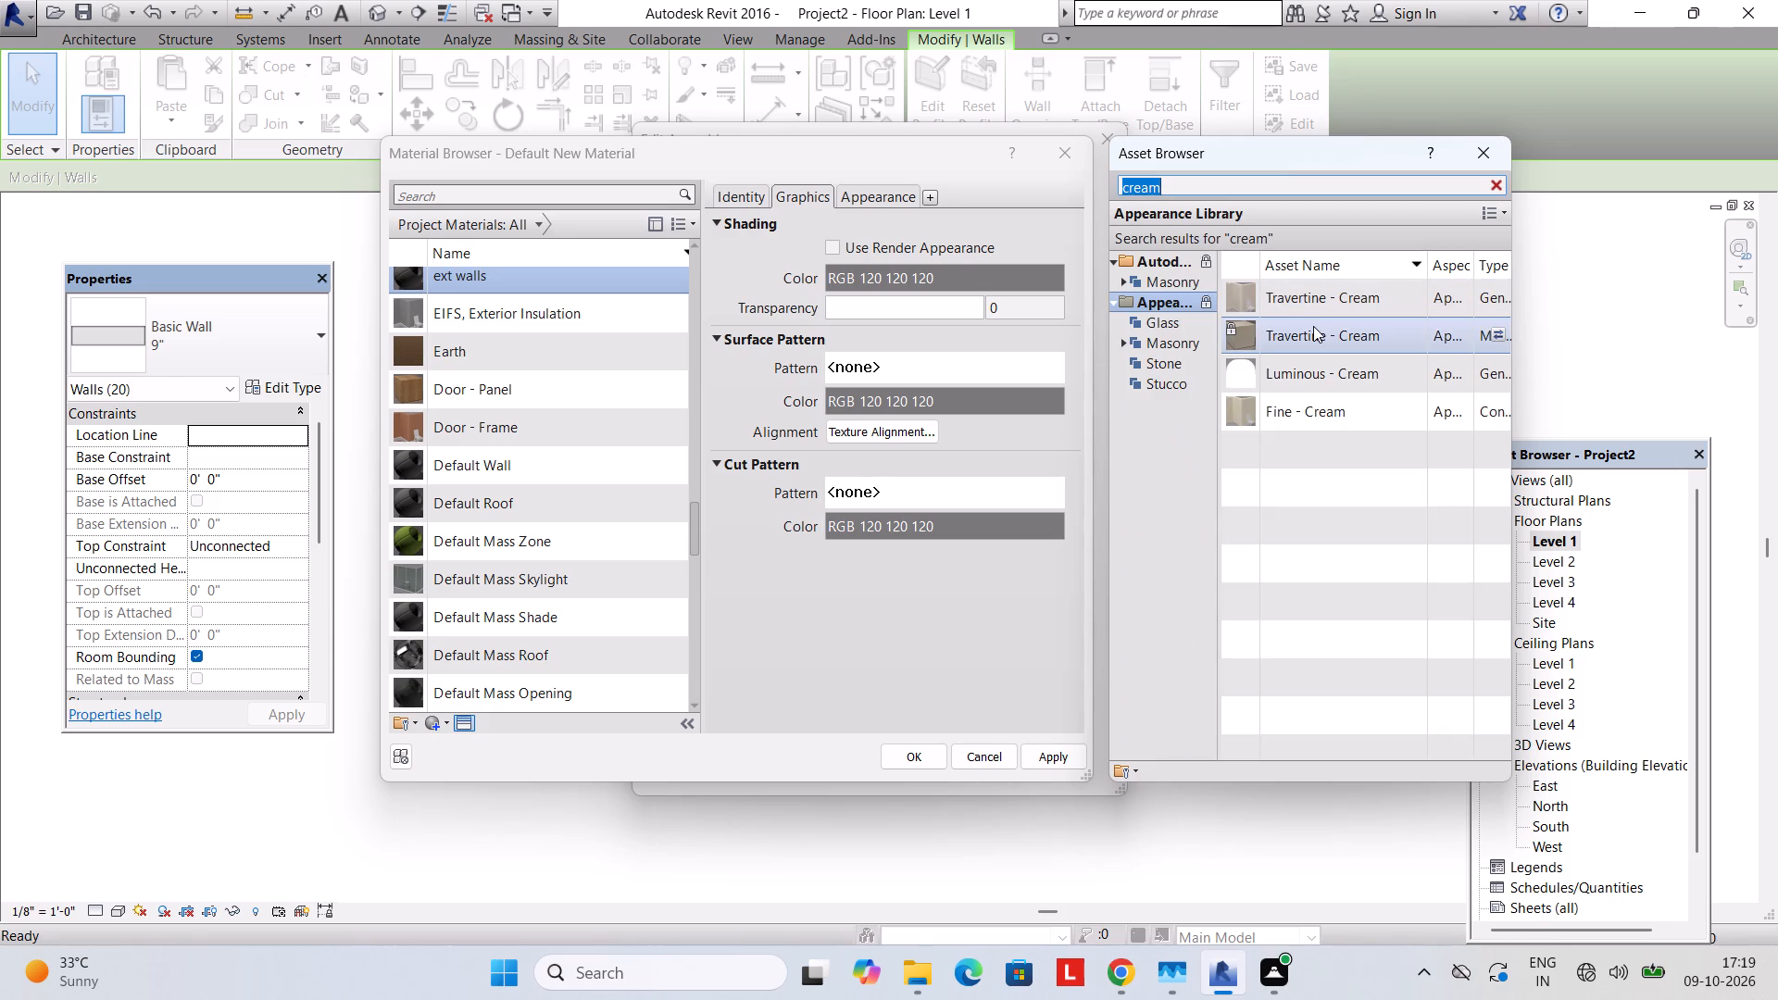
left_click(1313, 327)
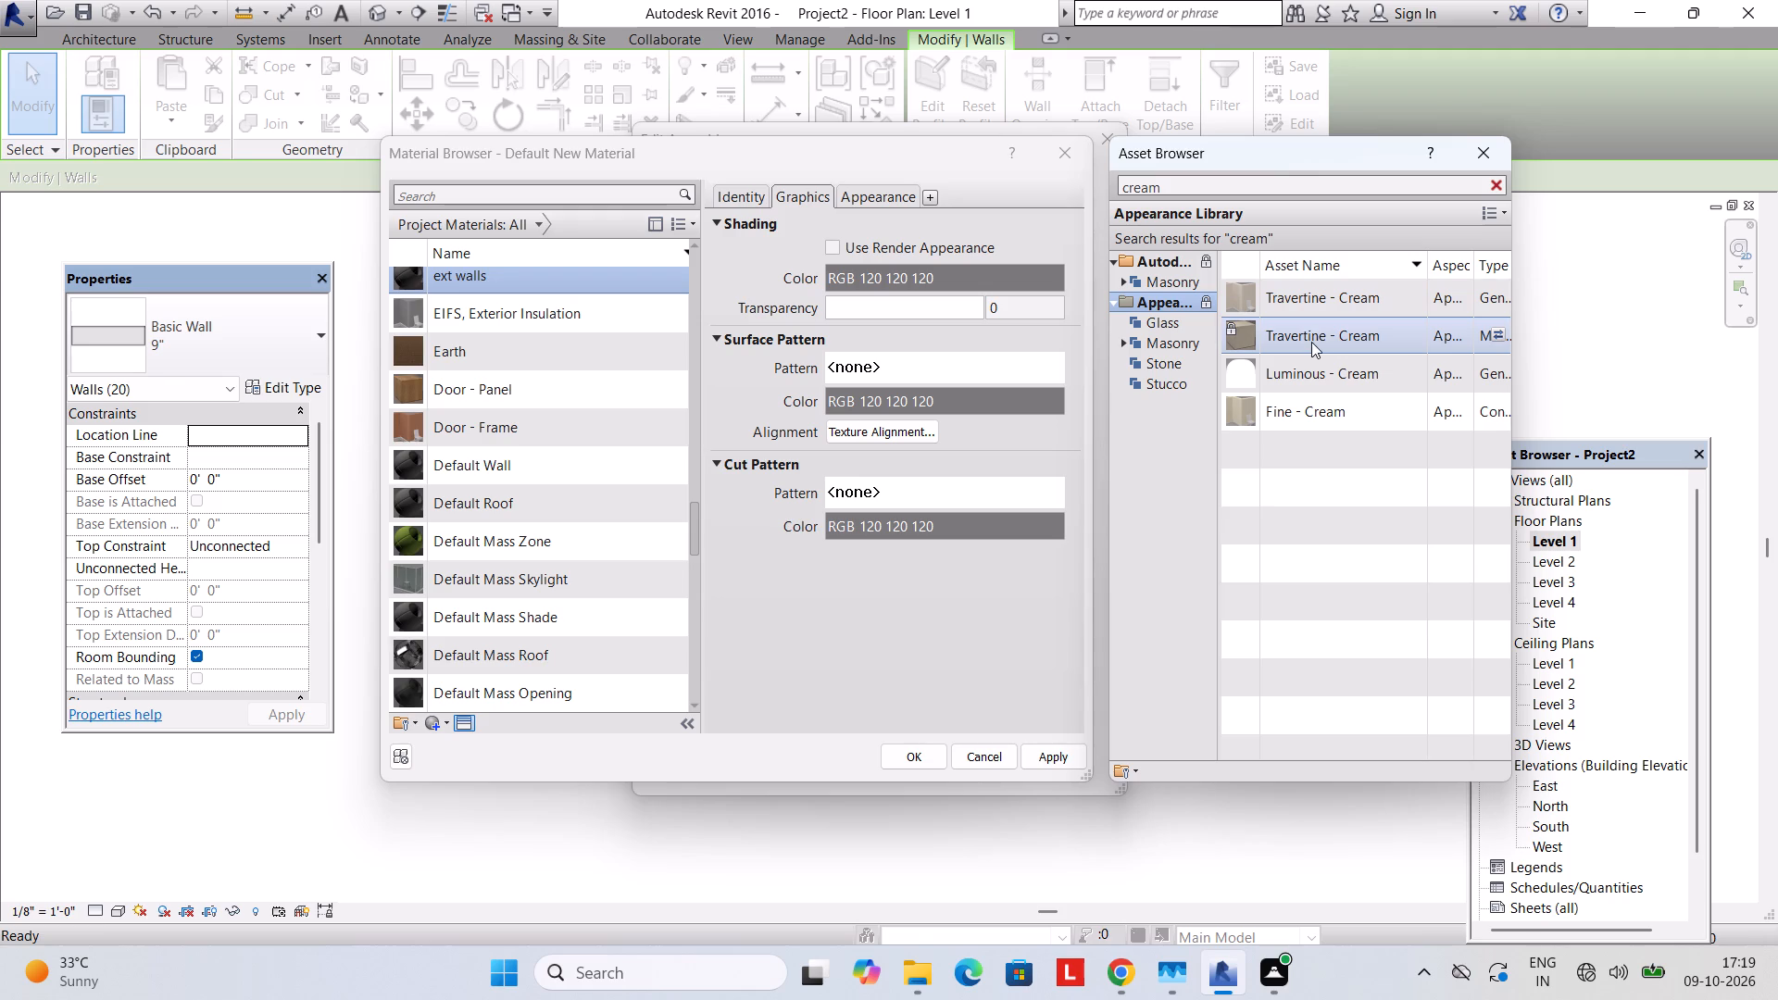
left_click(1318, 408)
double_click(1318, 407)
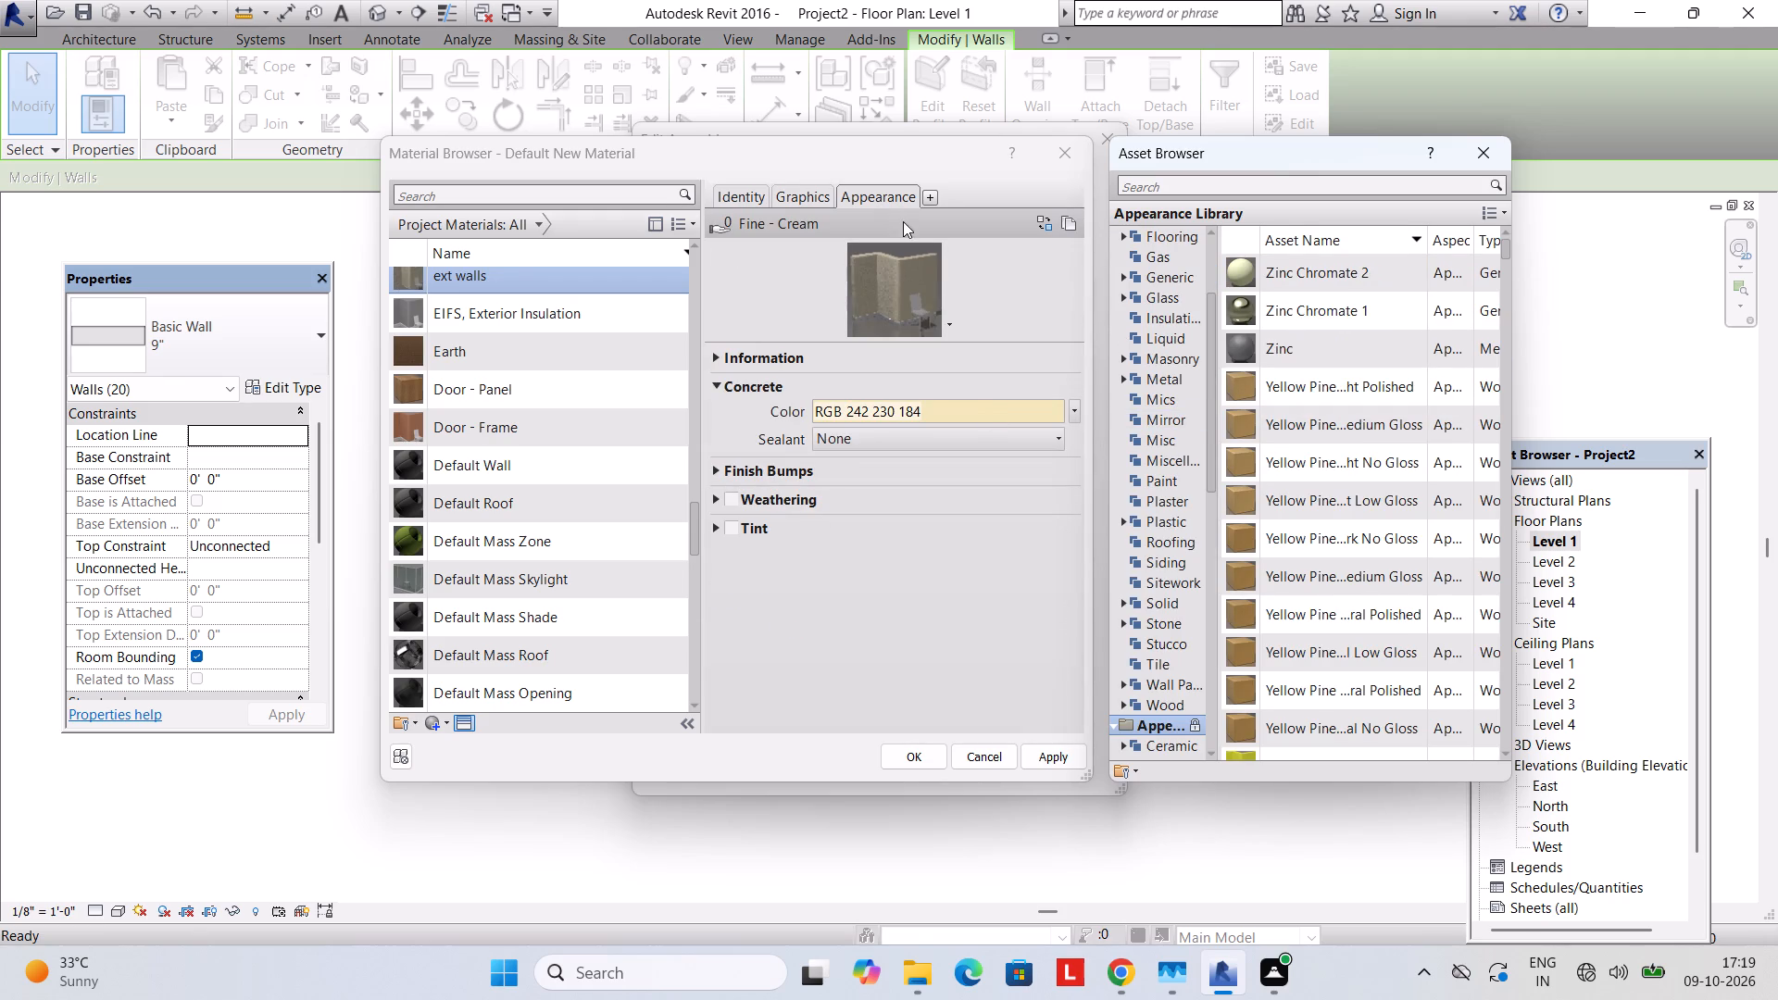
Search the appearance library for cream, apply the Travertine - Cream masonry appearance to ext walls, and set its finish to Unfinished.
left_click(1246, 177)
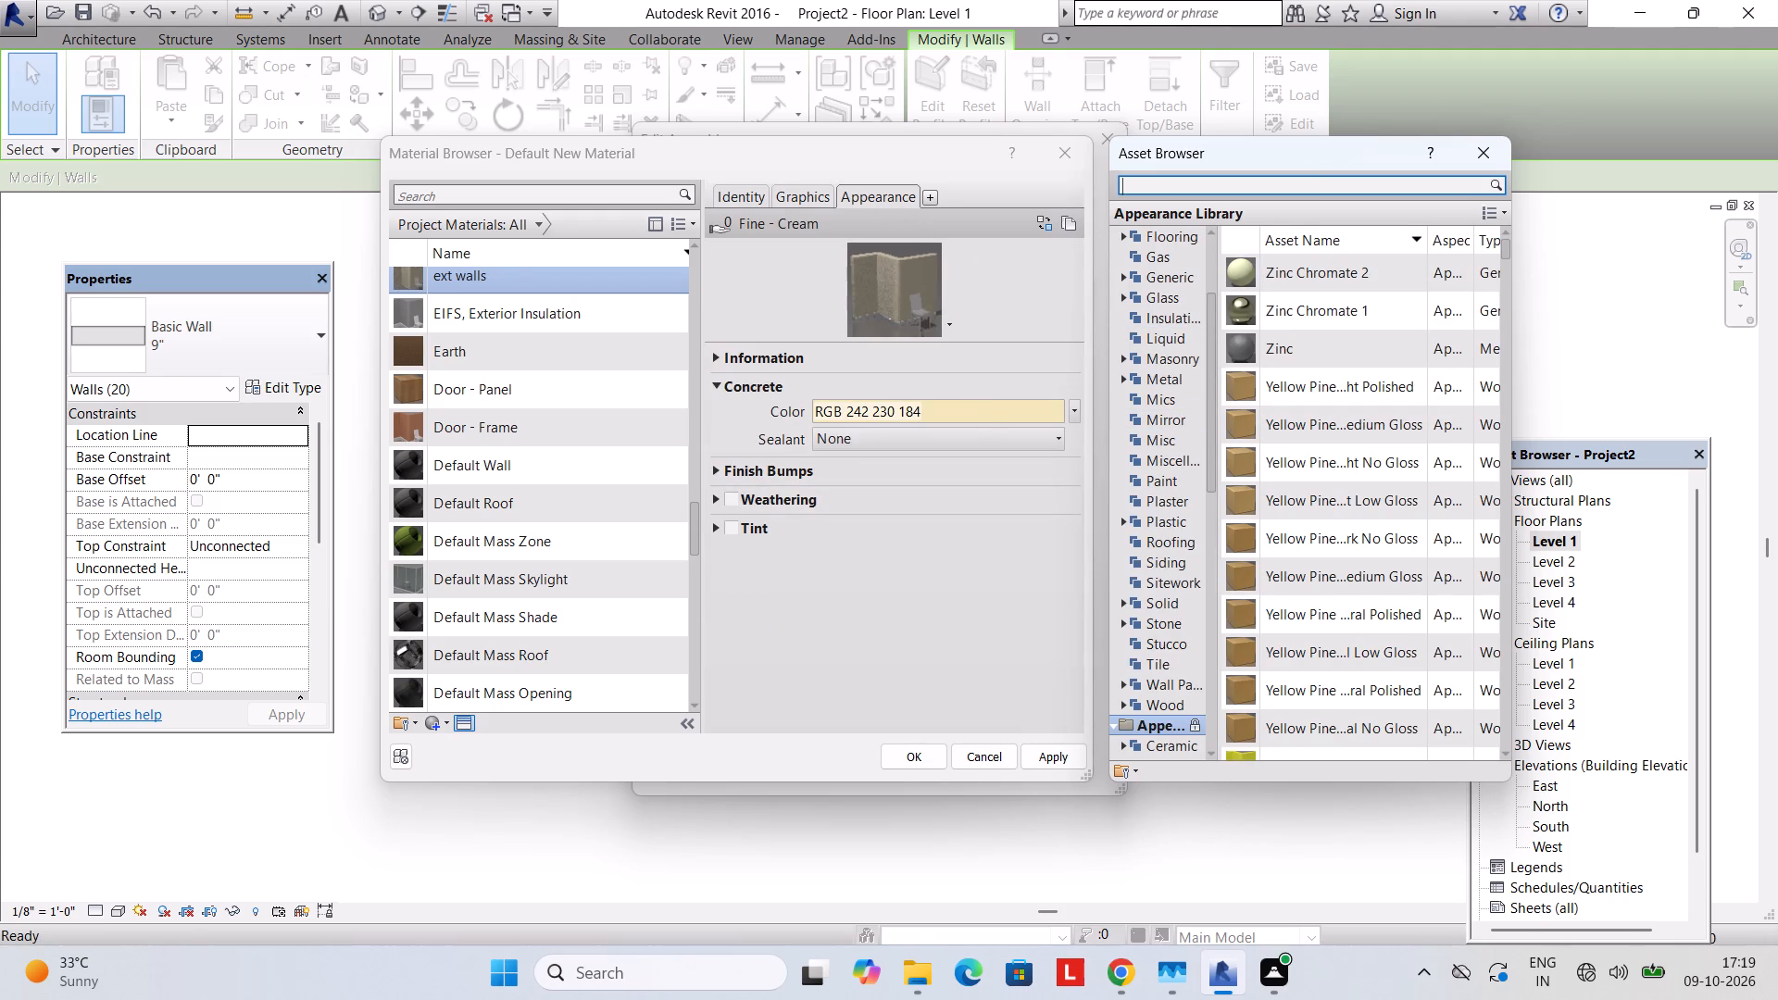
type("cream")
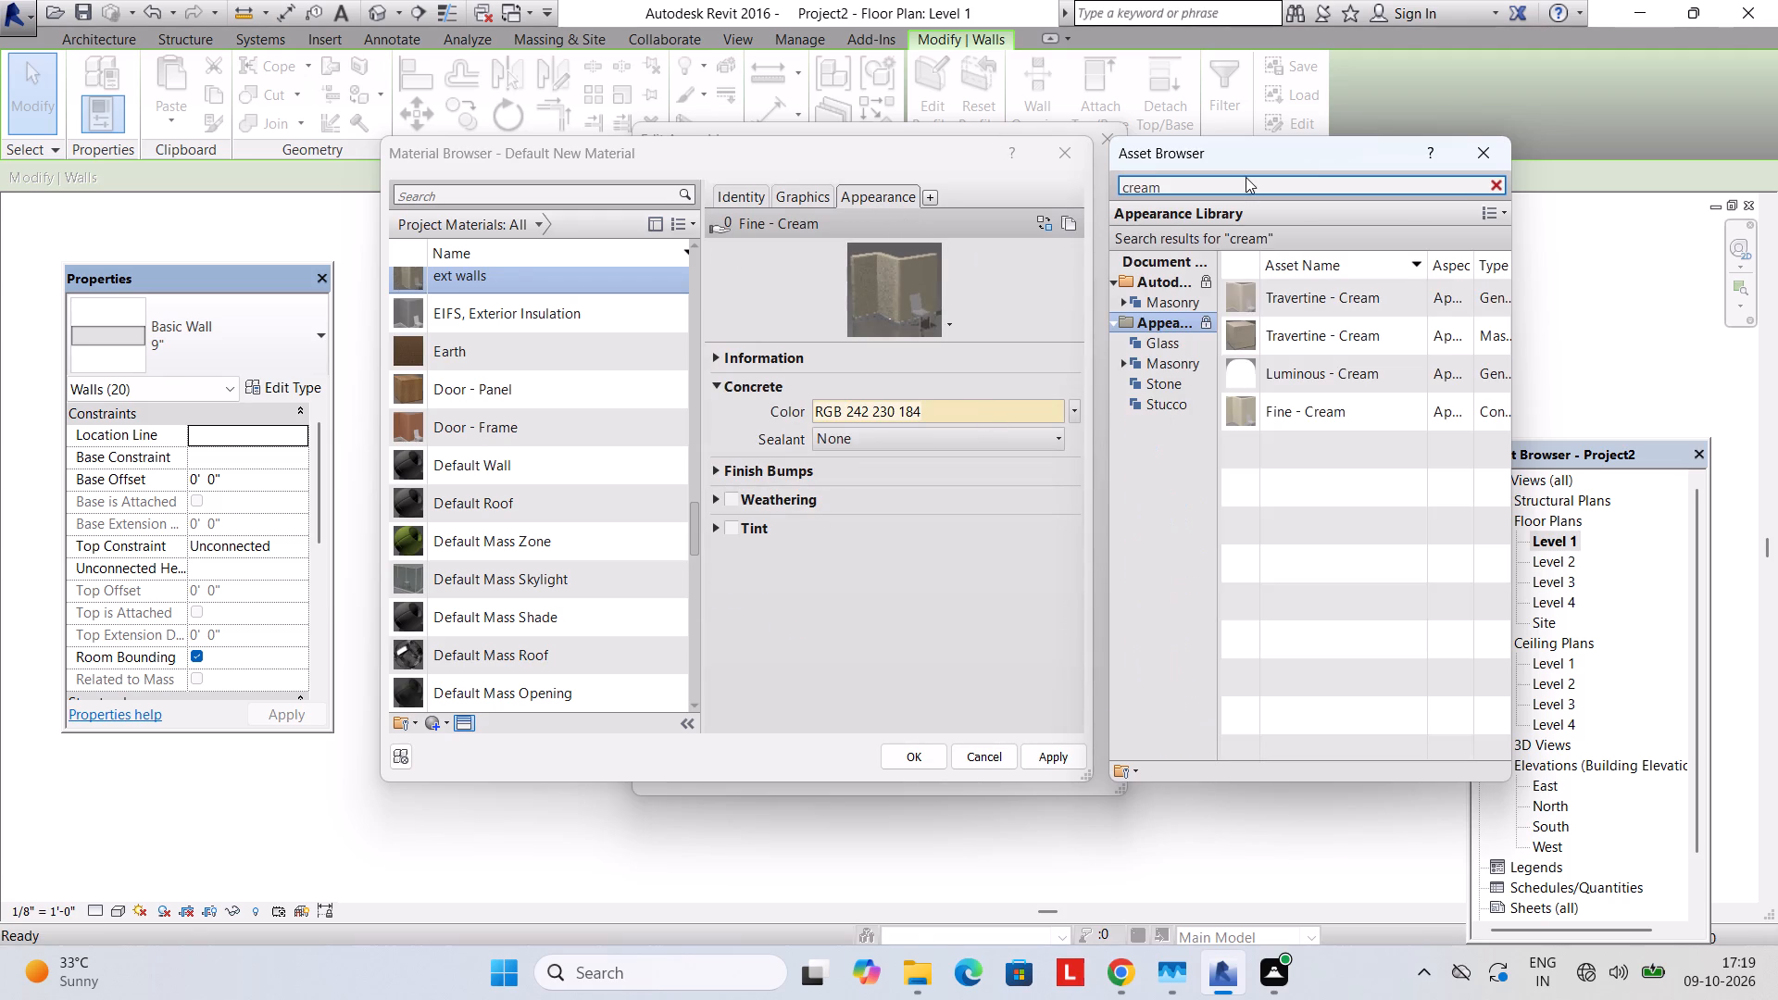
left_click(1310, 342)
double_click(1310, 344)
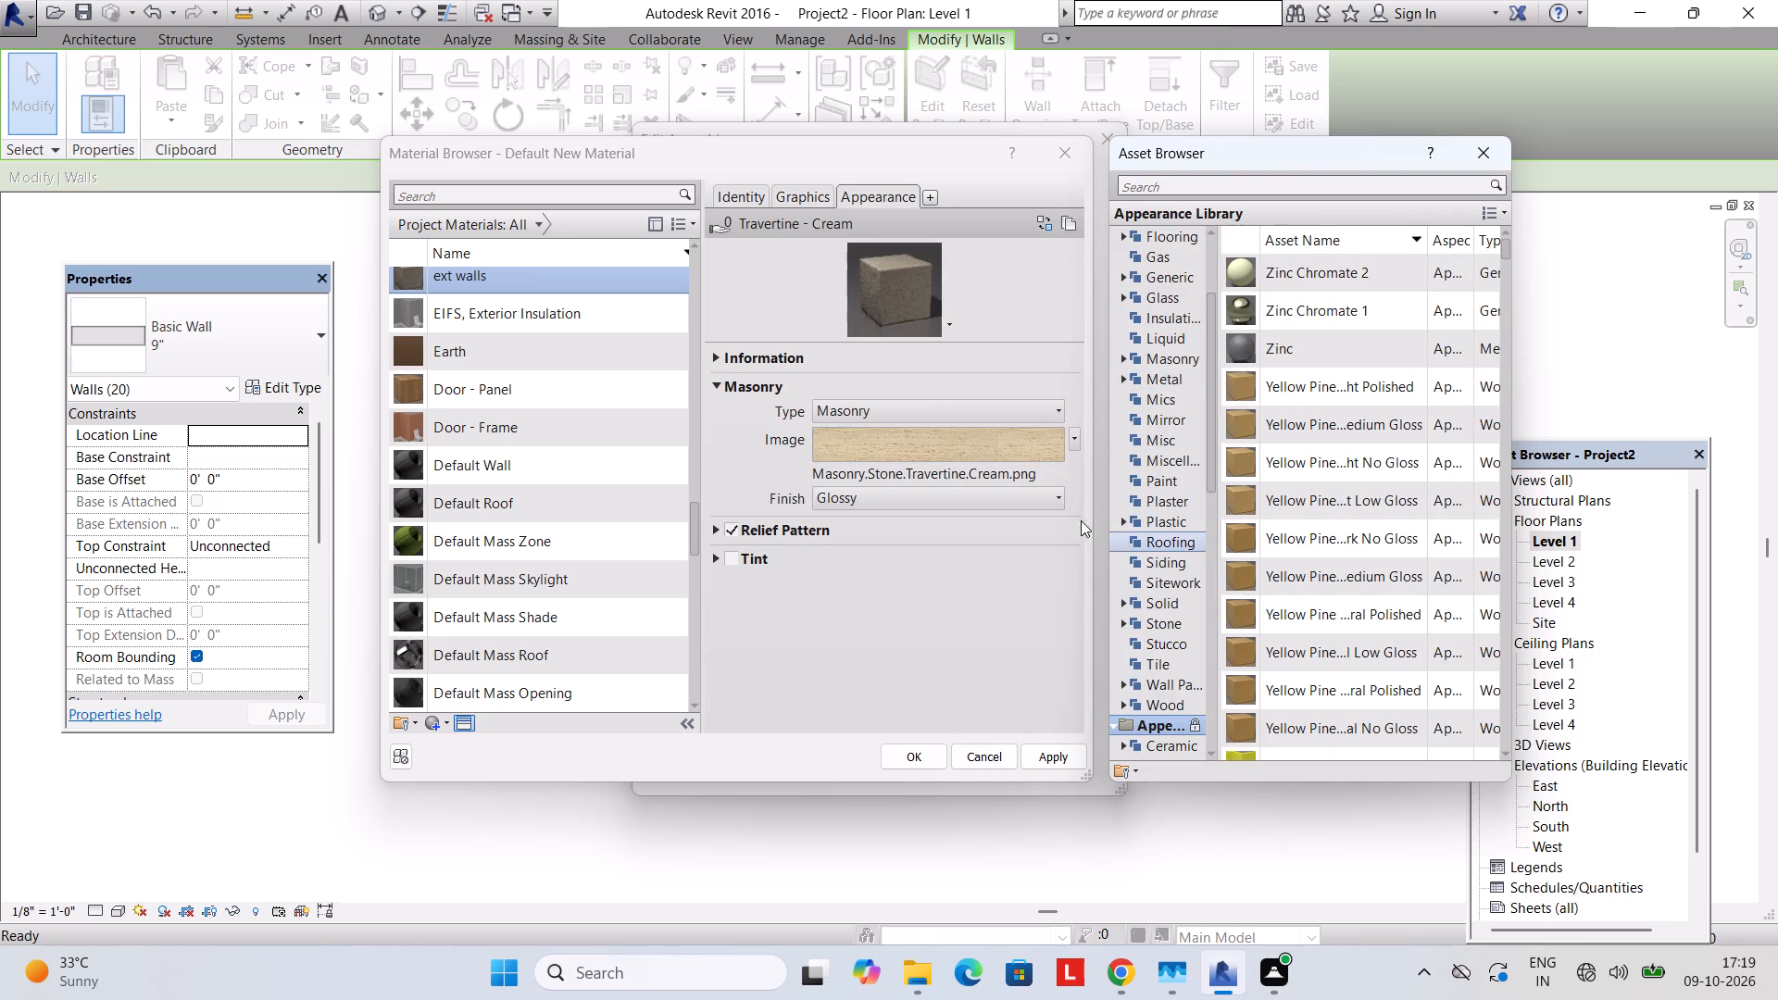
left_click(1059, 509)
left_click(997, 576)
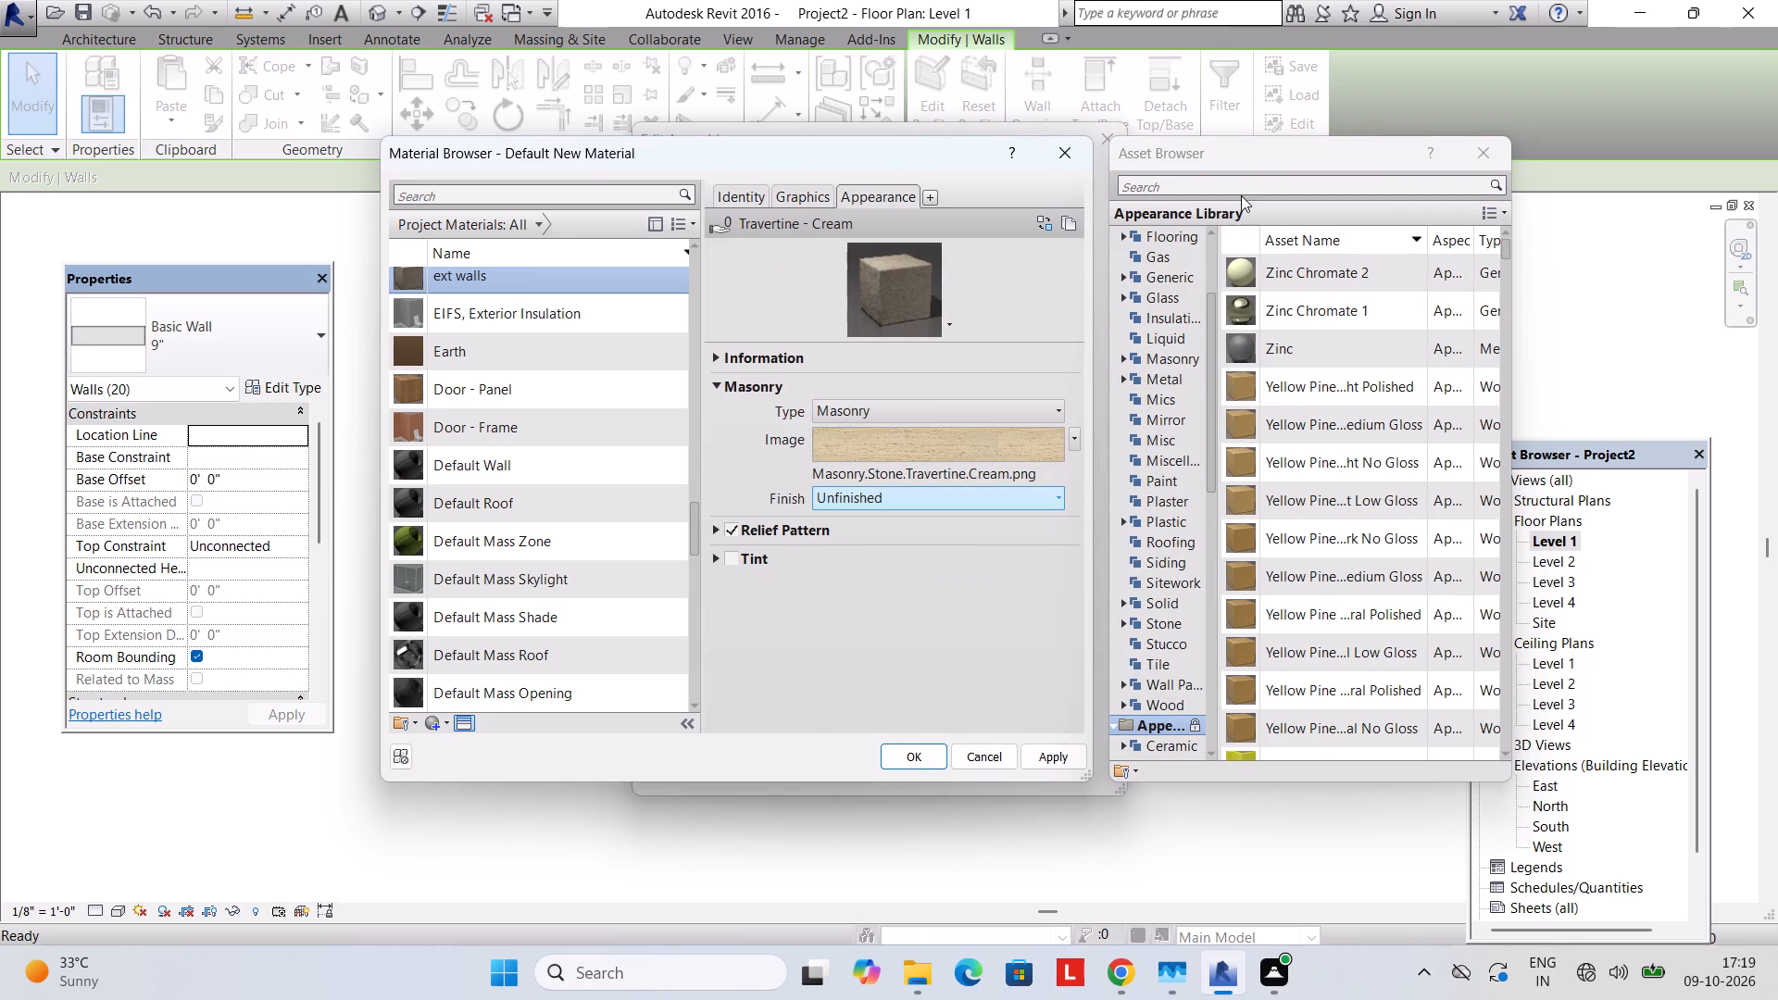
Search for cream again, apply the generic Travertine - Cream appearance to ext walls, and assign that material to the 9" wall type's structure.
left_click(1242, 188)
type("cream")
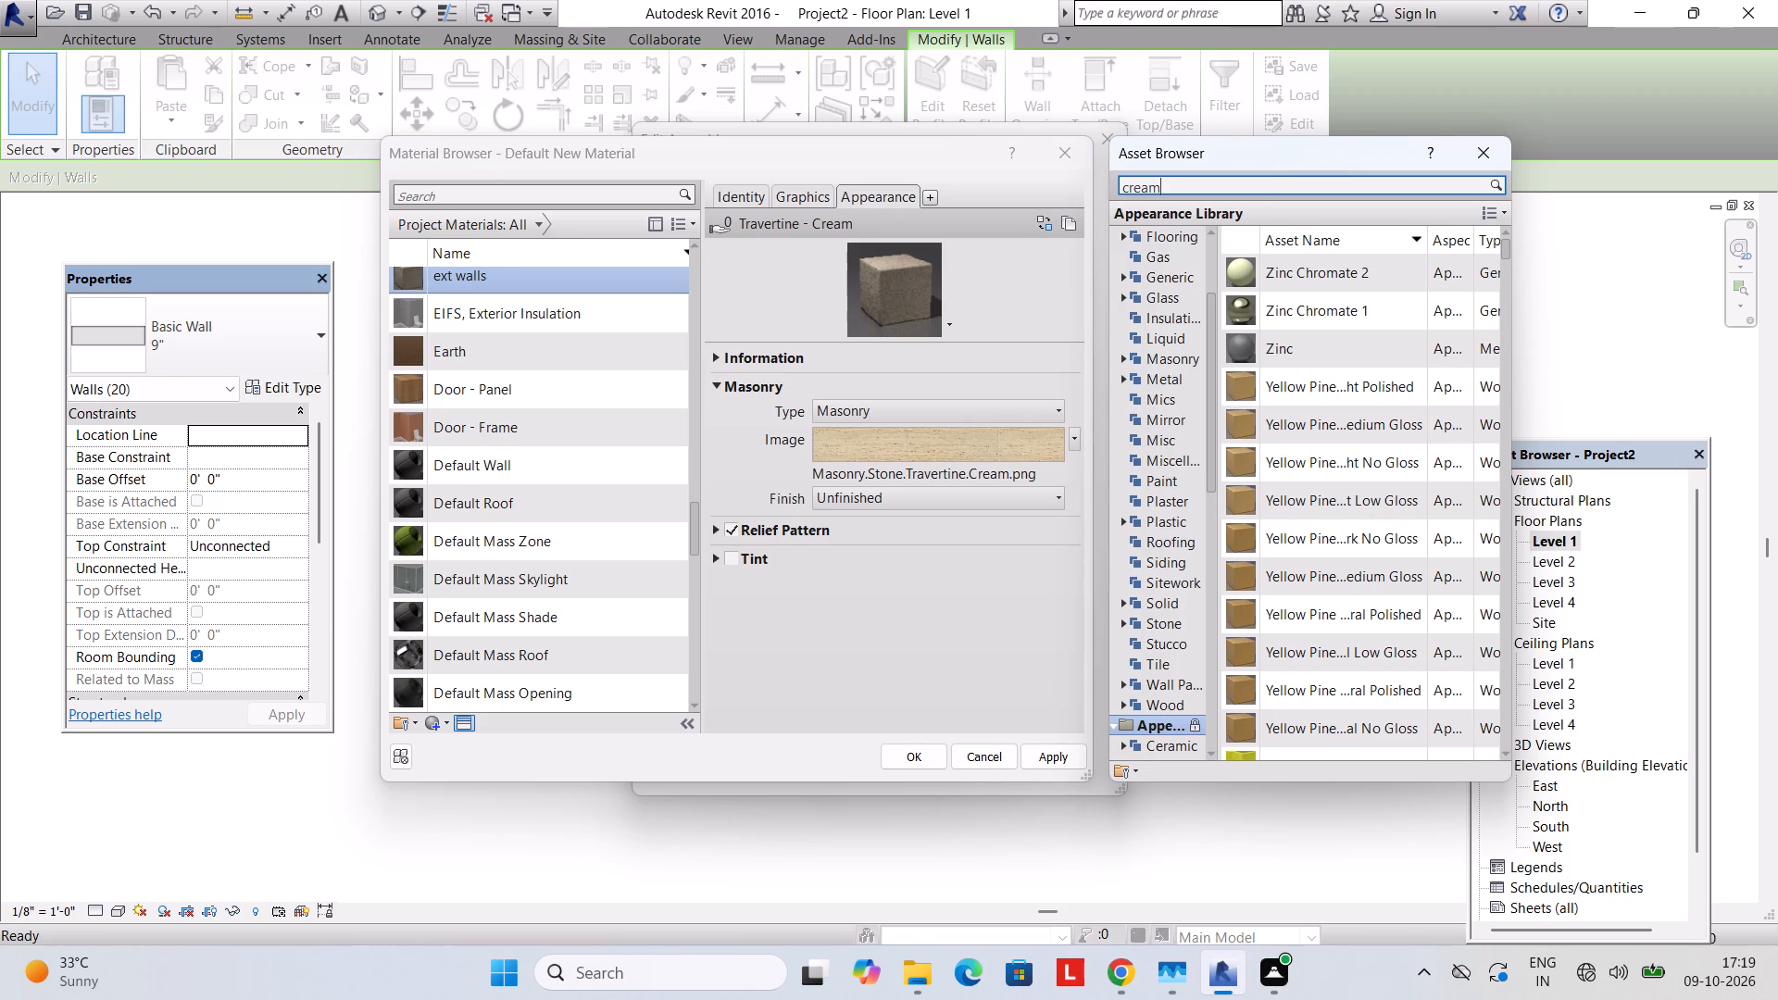
double_click(1296, 299)
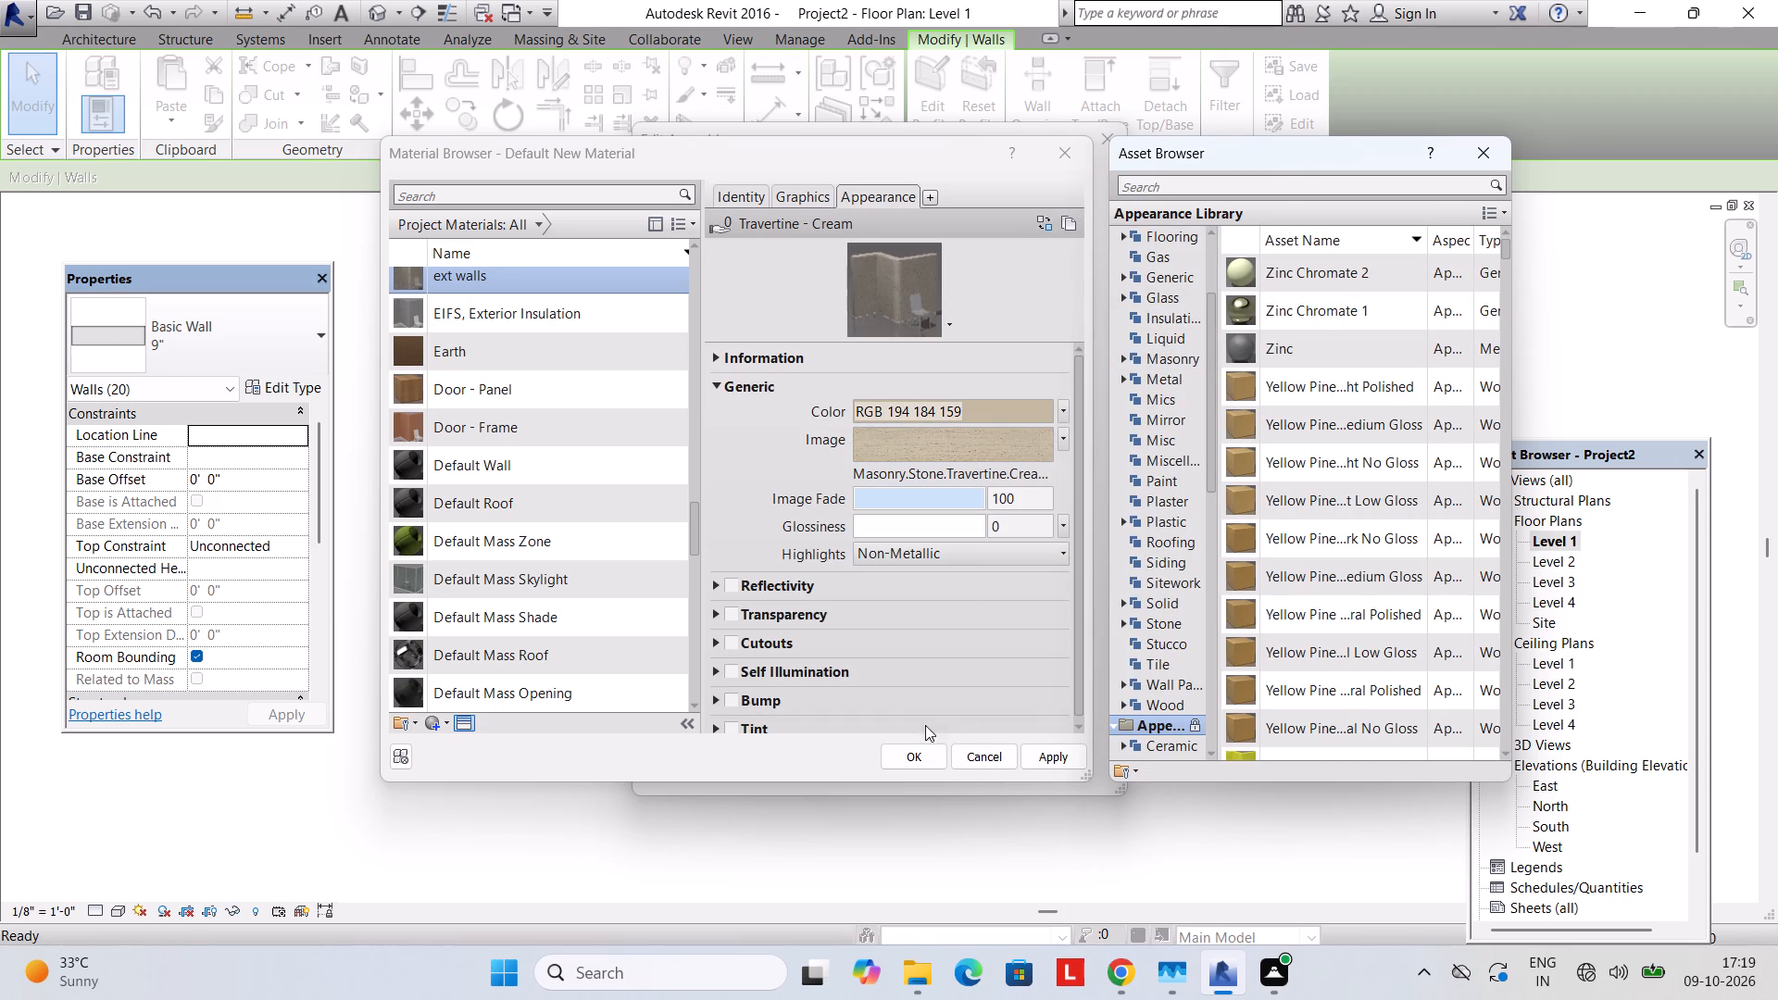
left_click(915, 756)
left_click(867, 764)
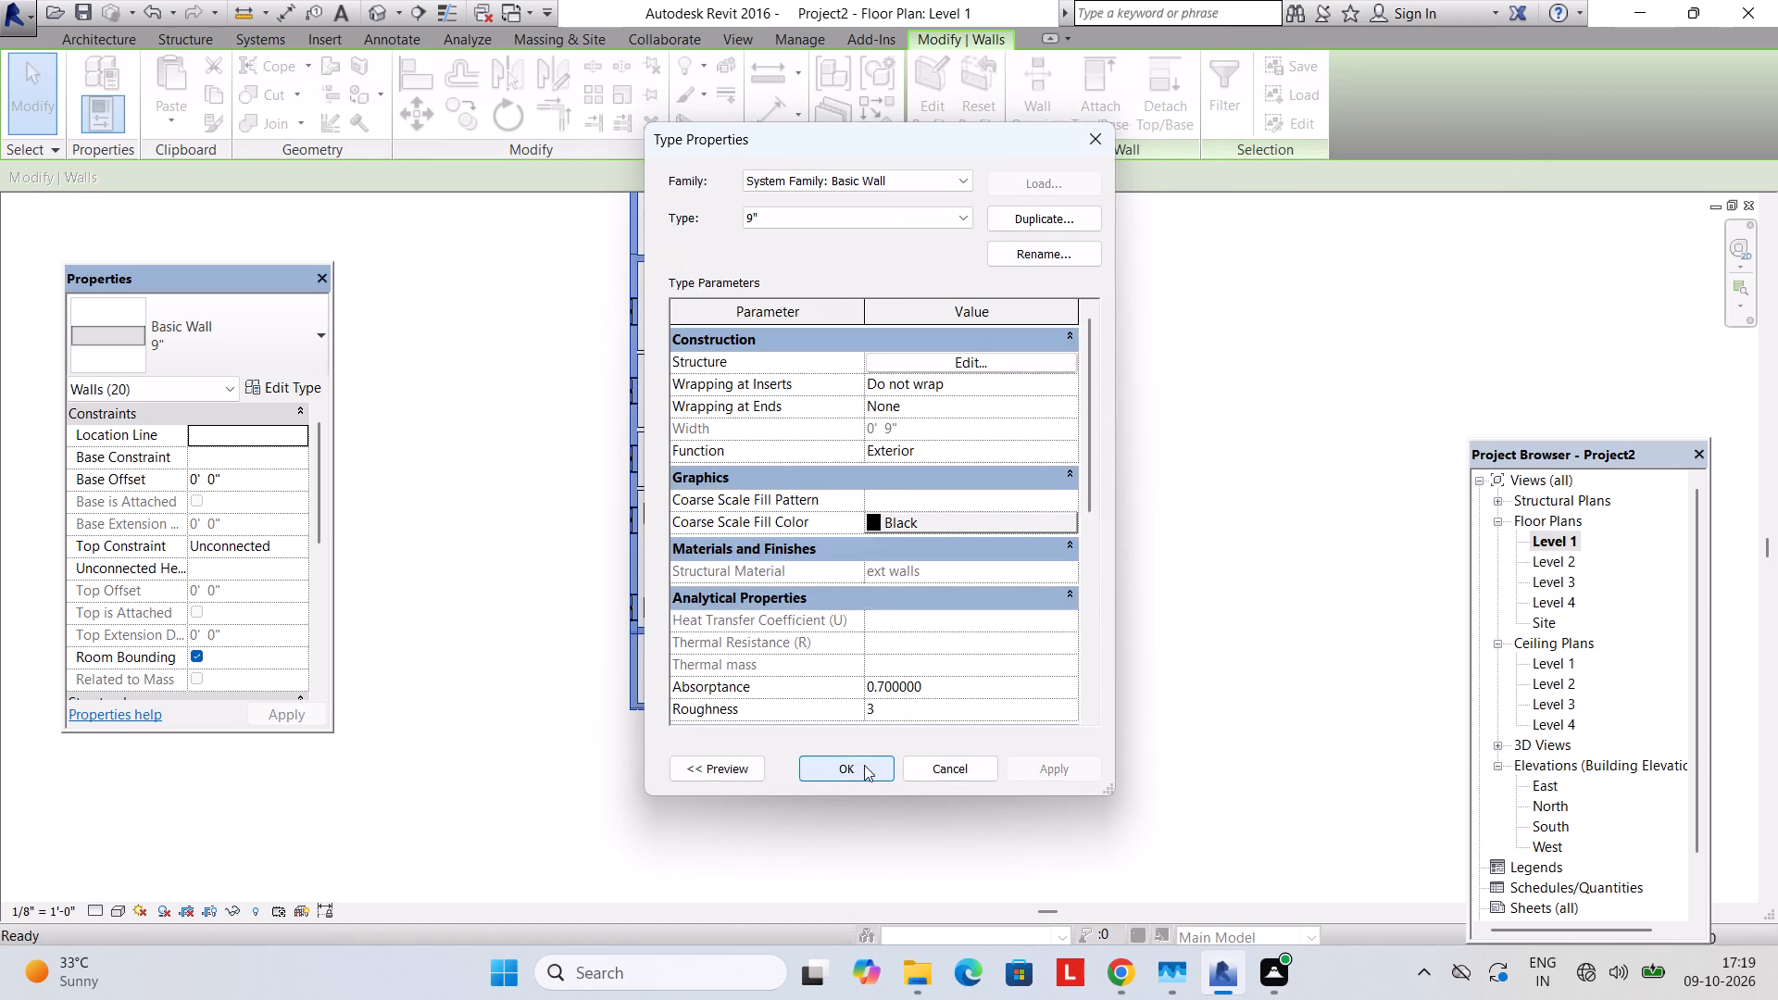
left_click(853, 766)
key("Escape")
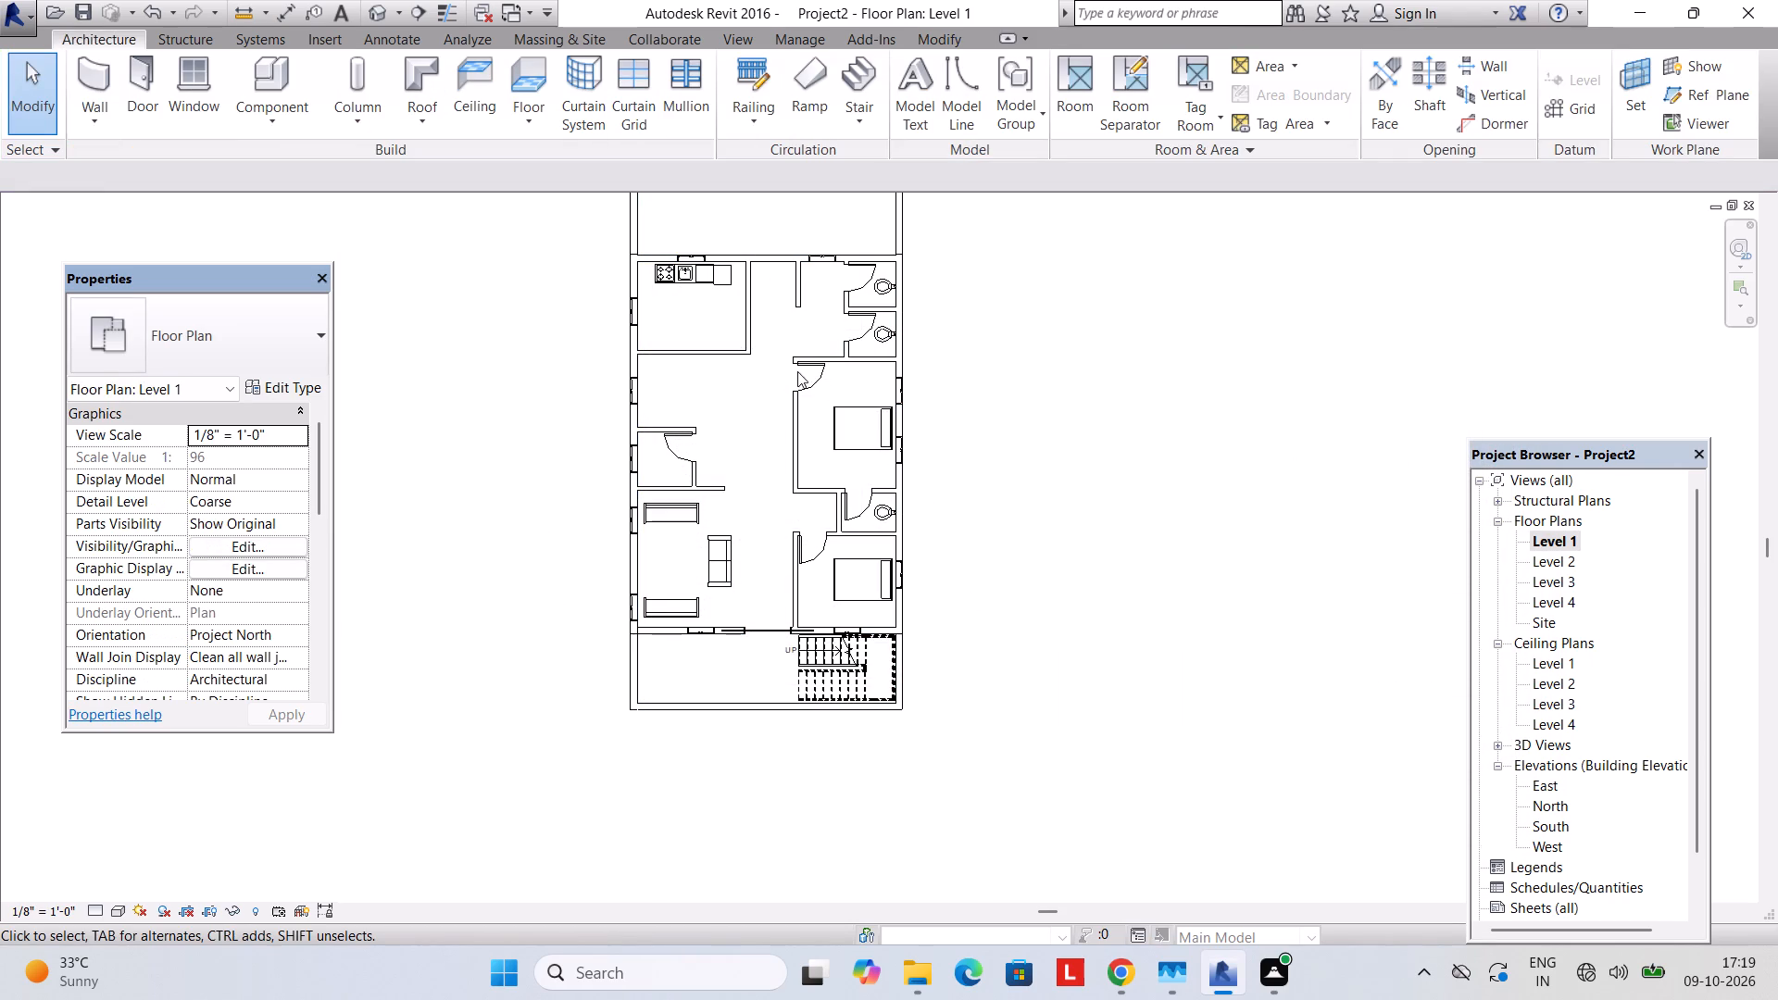
Open the default 3D view of the house.
middle_click_drag(955, 436, 1070, 480)
scroll(961, 441, "down", 1)
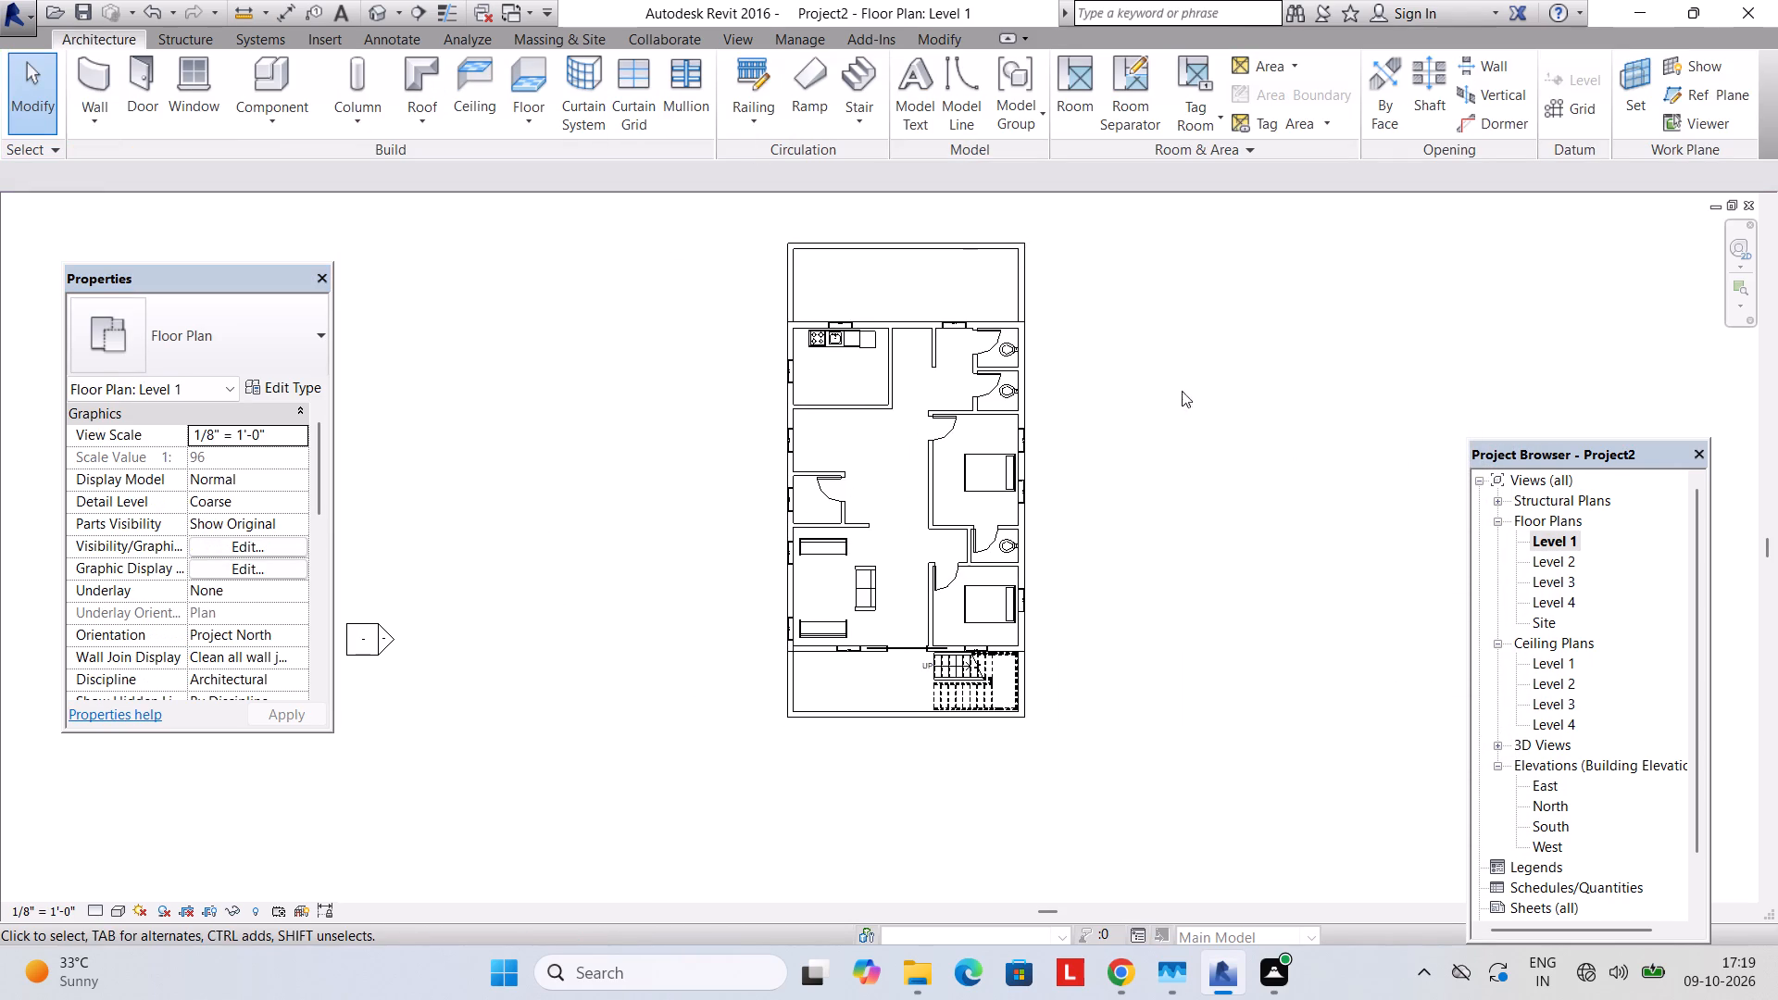
left_click(700, 35)
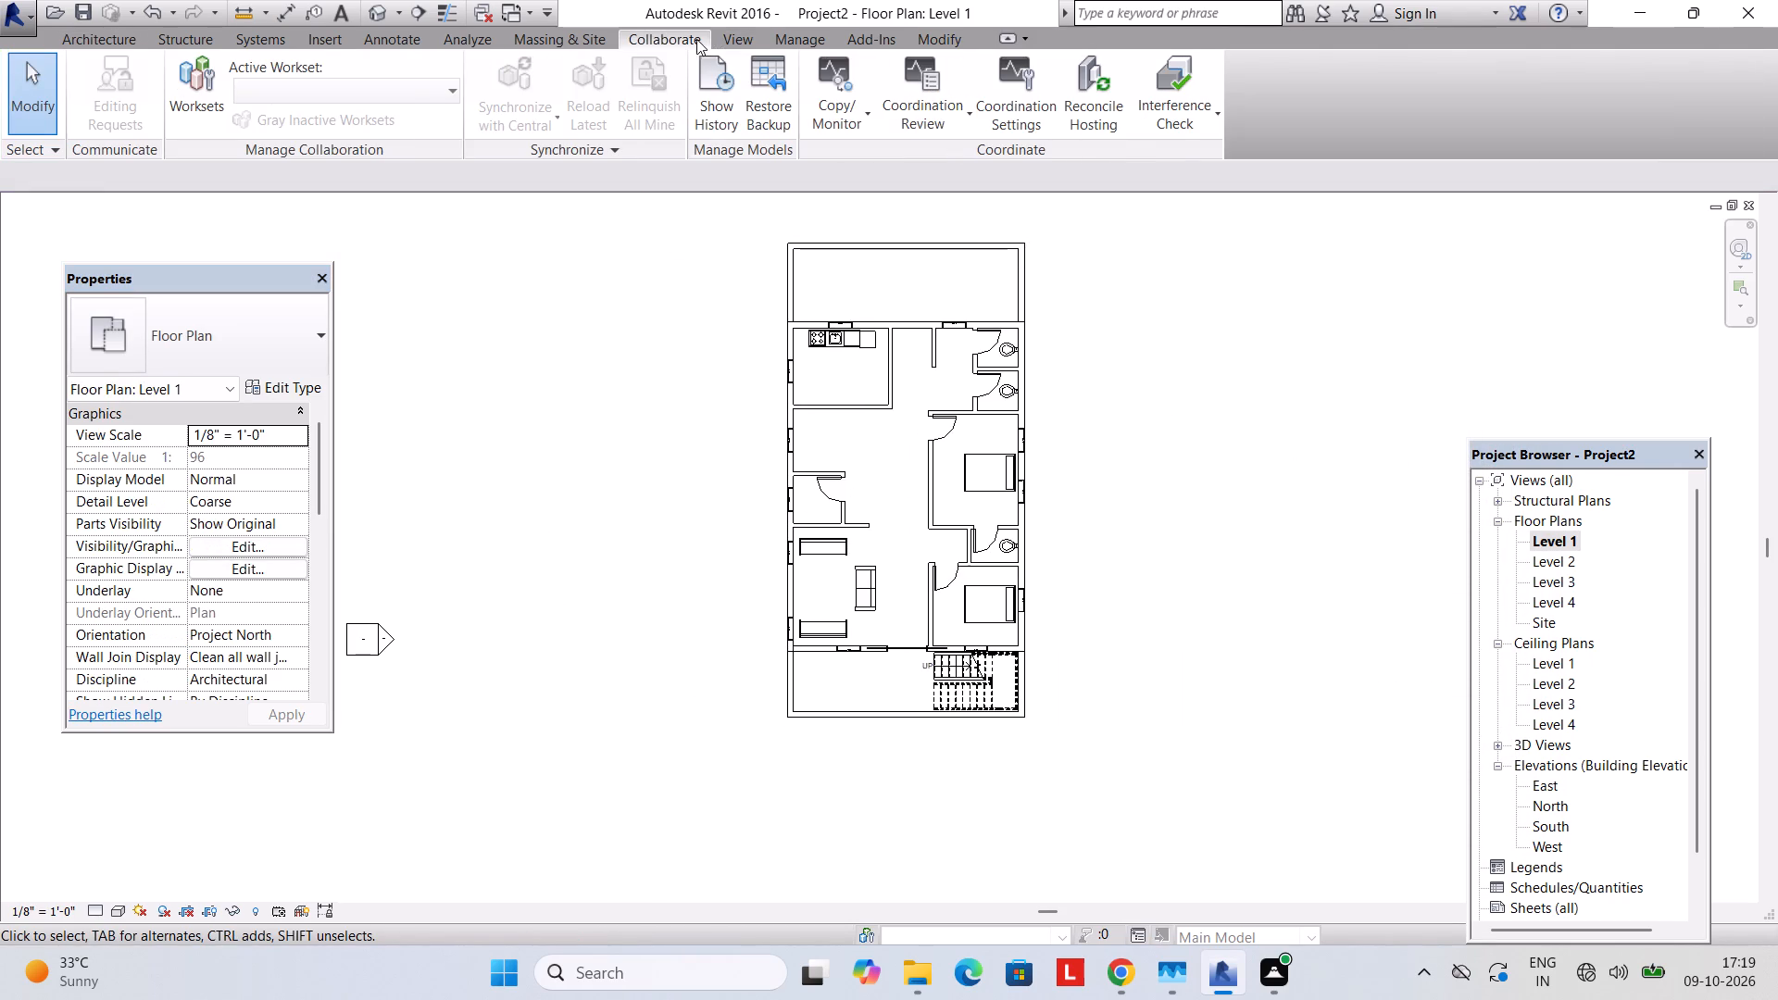
left_click(735, 39)
left_click(671, 118)
left_click(704, 162)
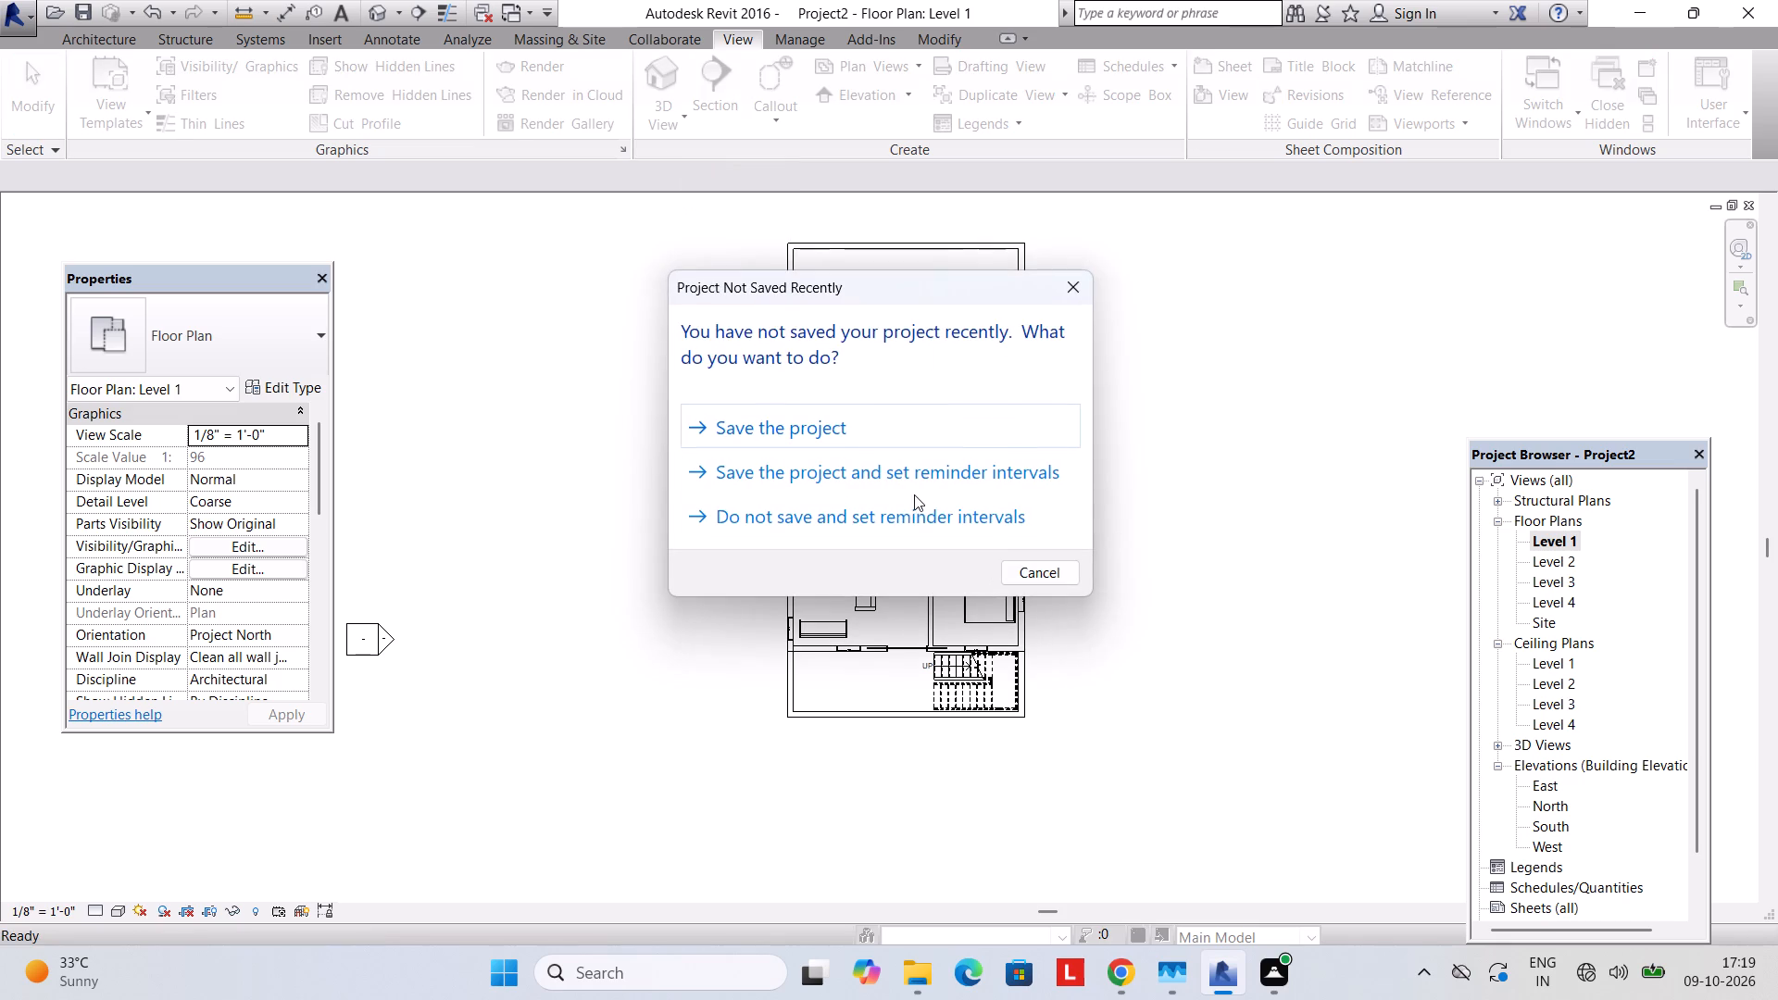
Save the project to the Desktop with the file name 2bhk(30'x60')FJ.
left_click(827, 407)
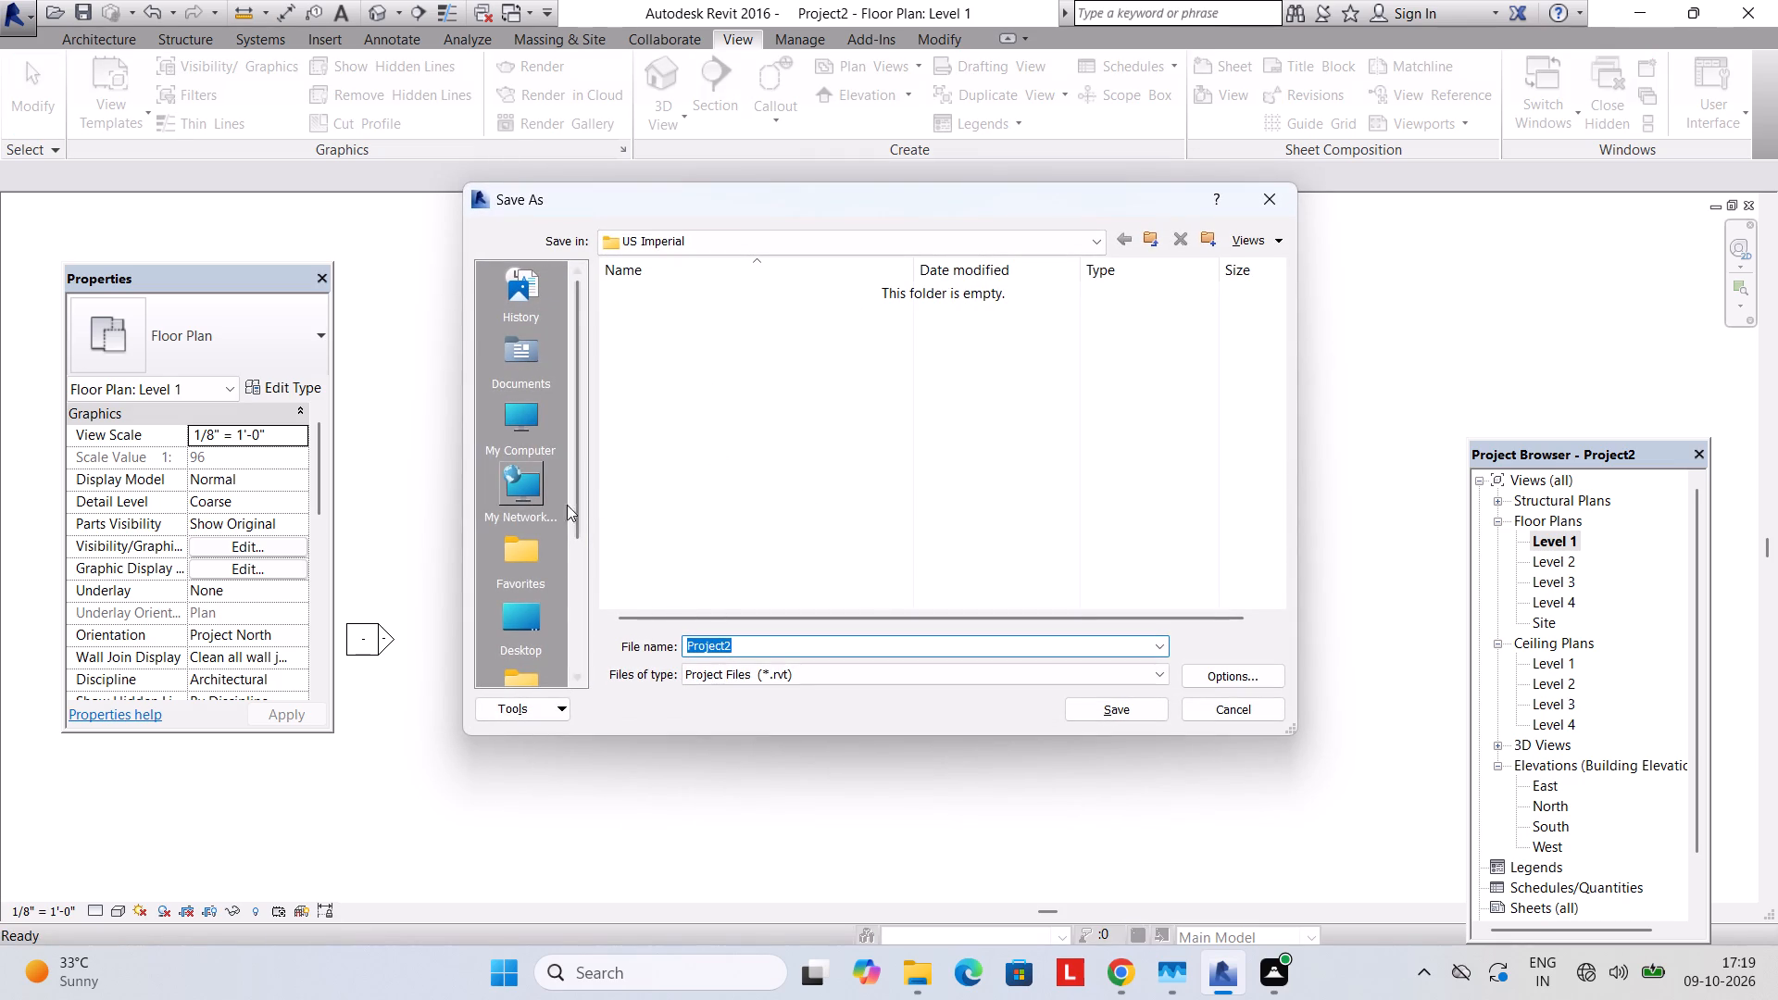
left_click(532, 619)
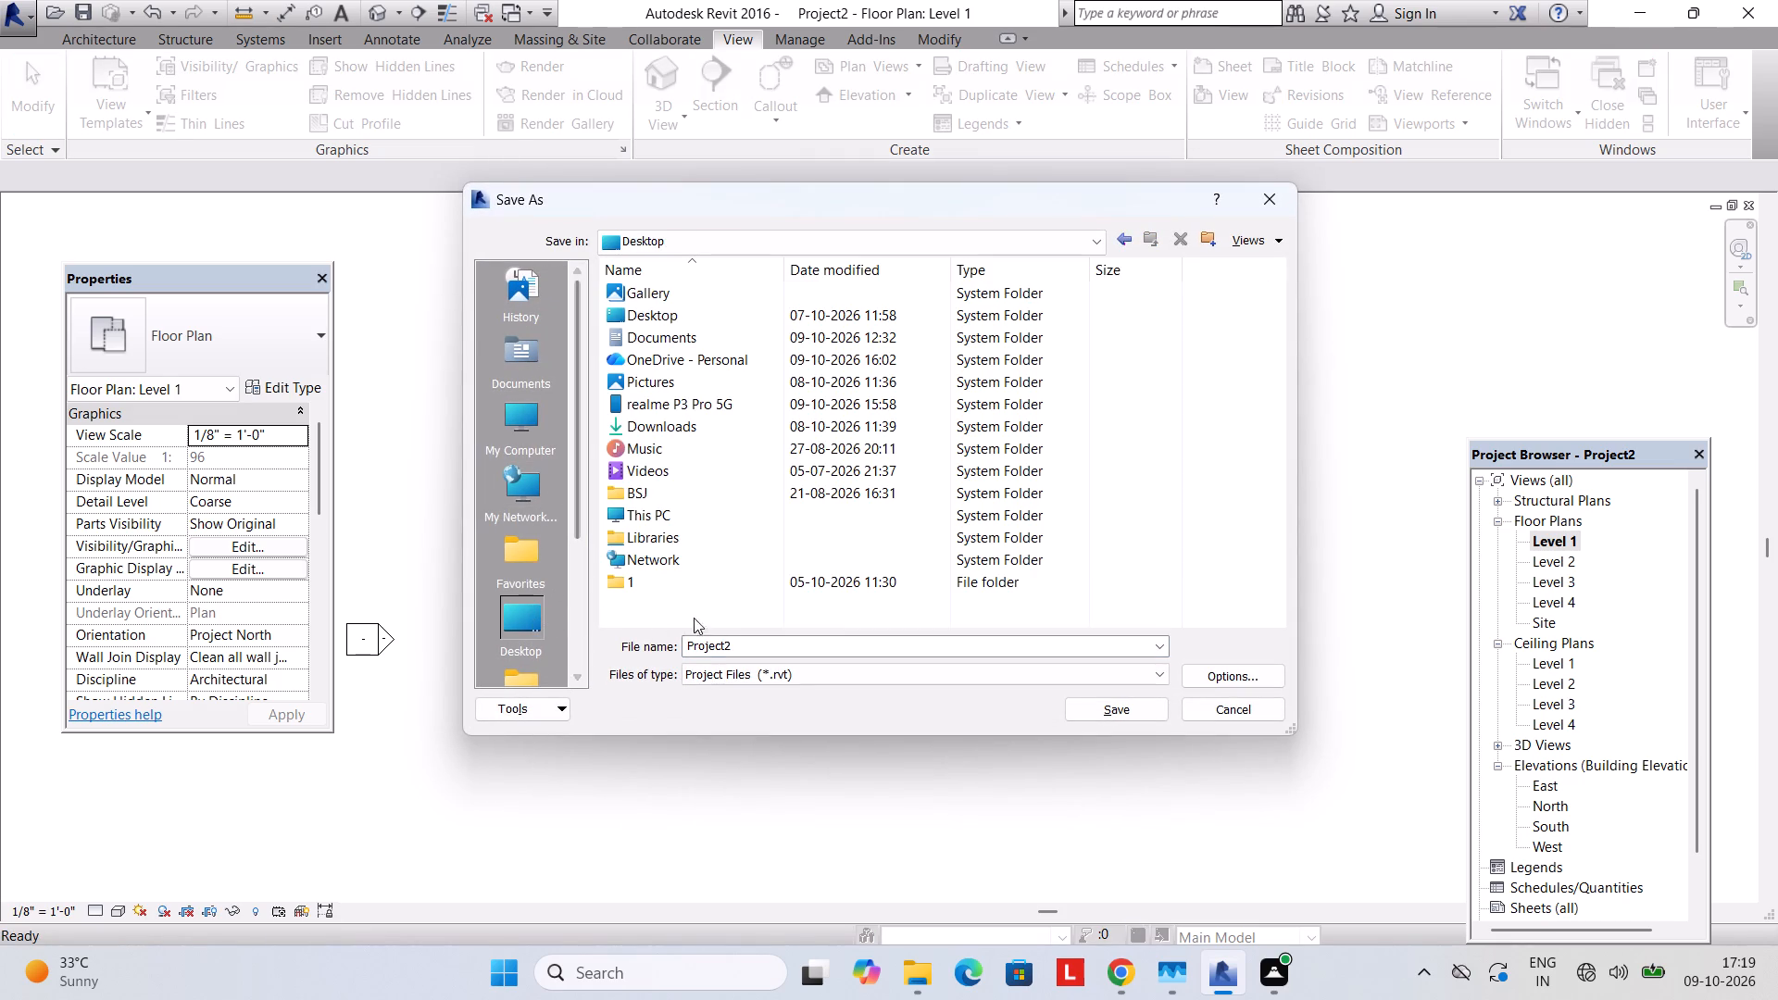
left_click(794, 643)
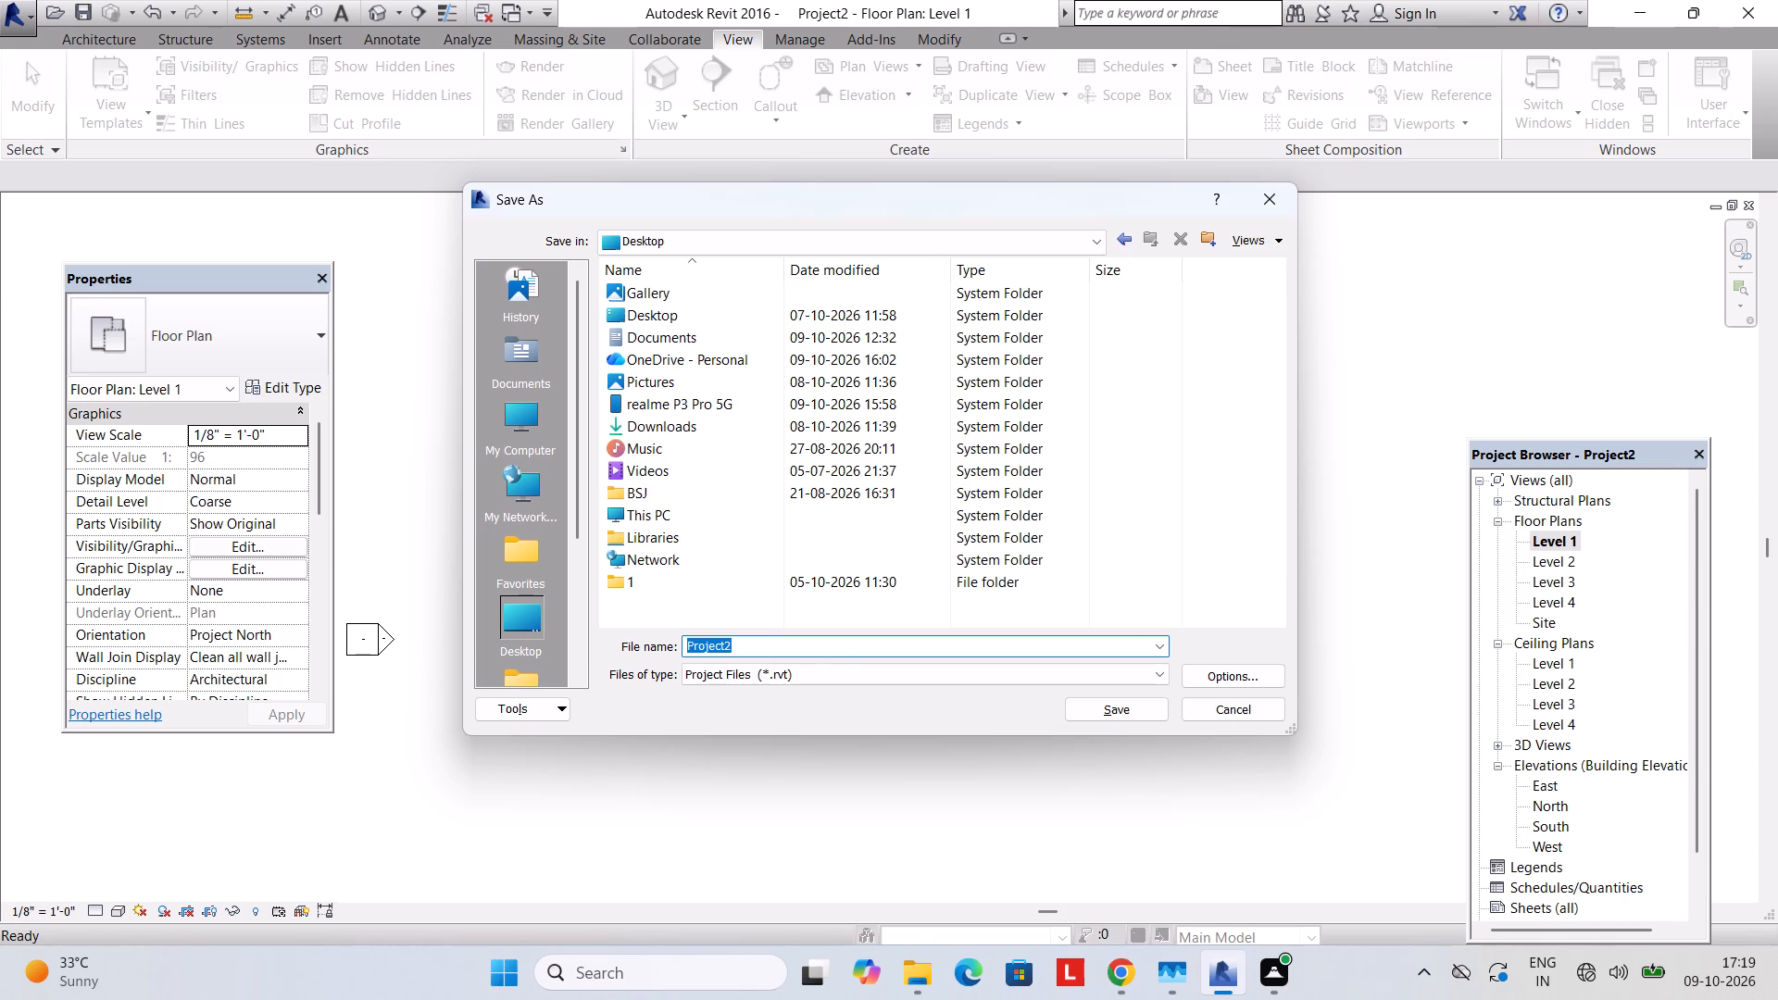
key("BackSpace")
type("2bhk")
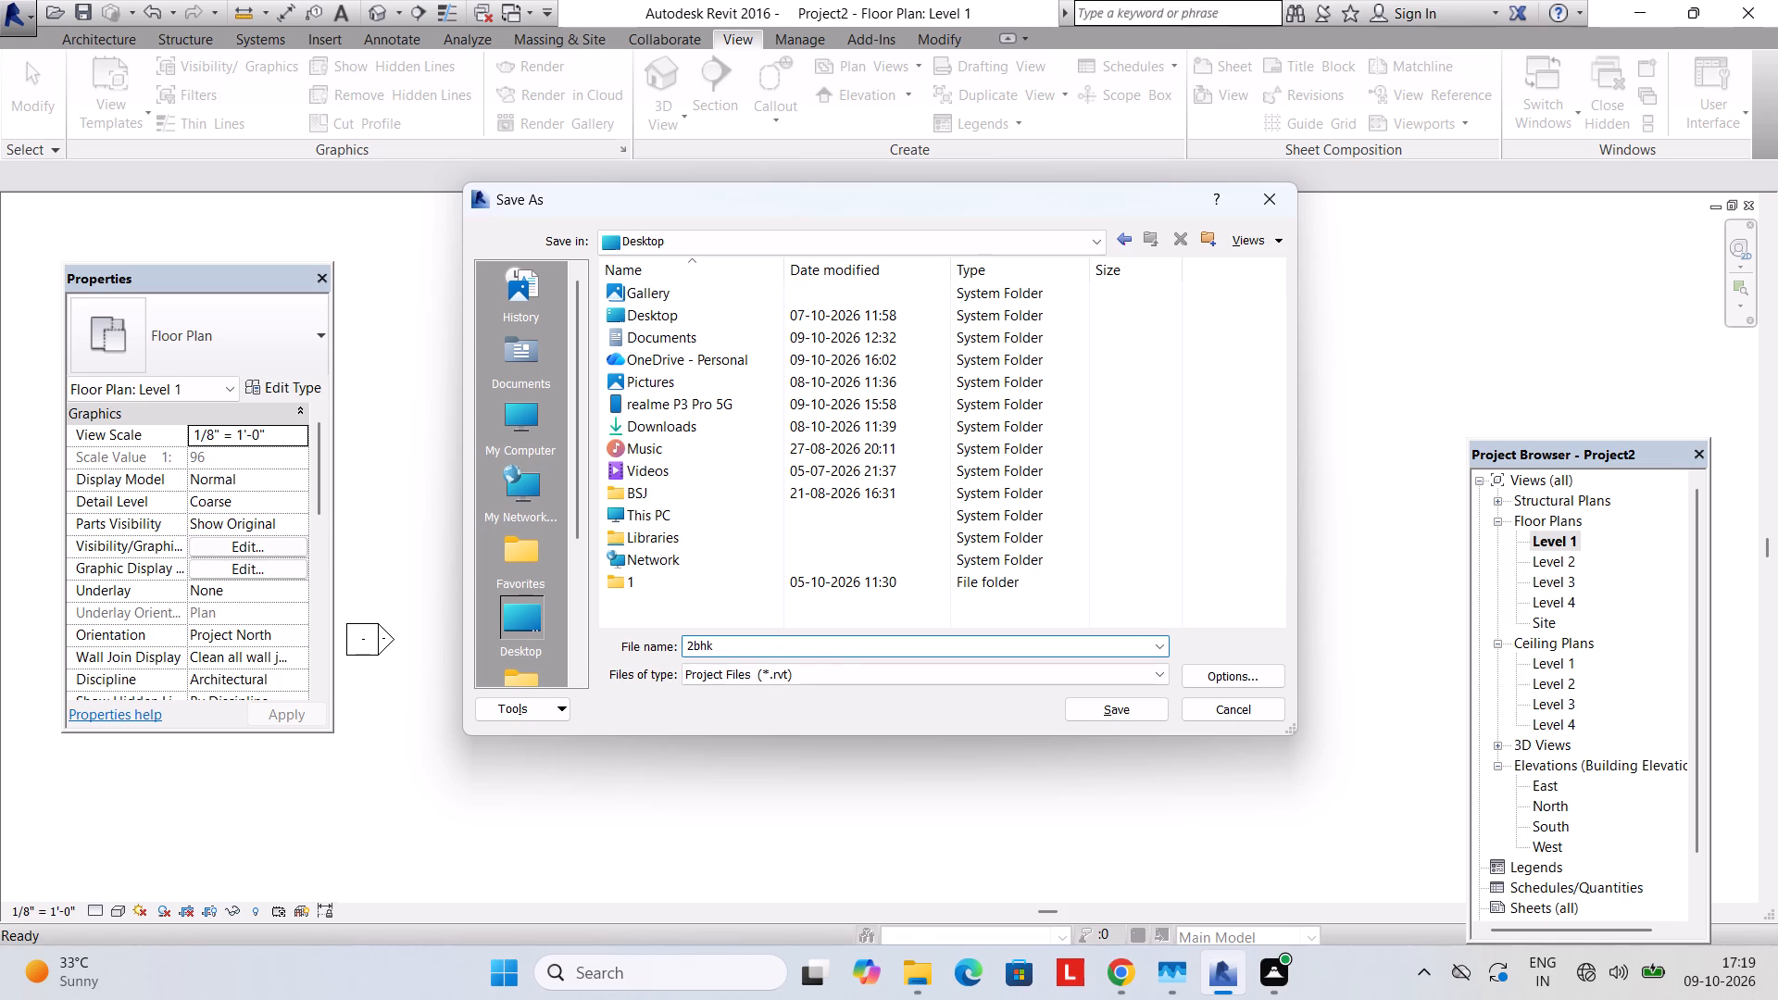
key("shift+parenleft")
type("30")
key("semicolon")
key("BackSpace")
key("apostrophe")
type("x6")
type("0'")
key("shift+parenright")
type("fj")
key("BackSpace")
key("F12")
key("BackSpace")
type("FJ")
key("Return")
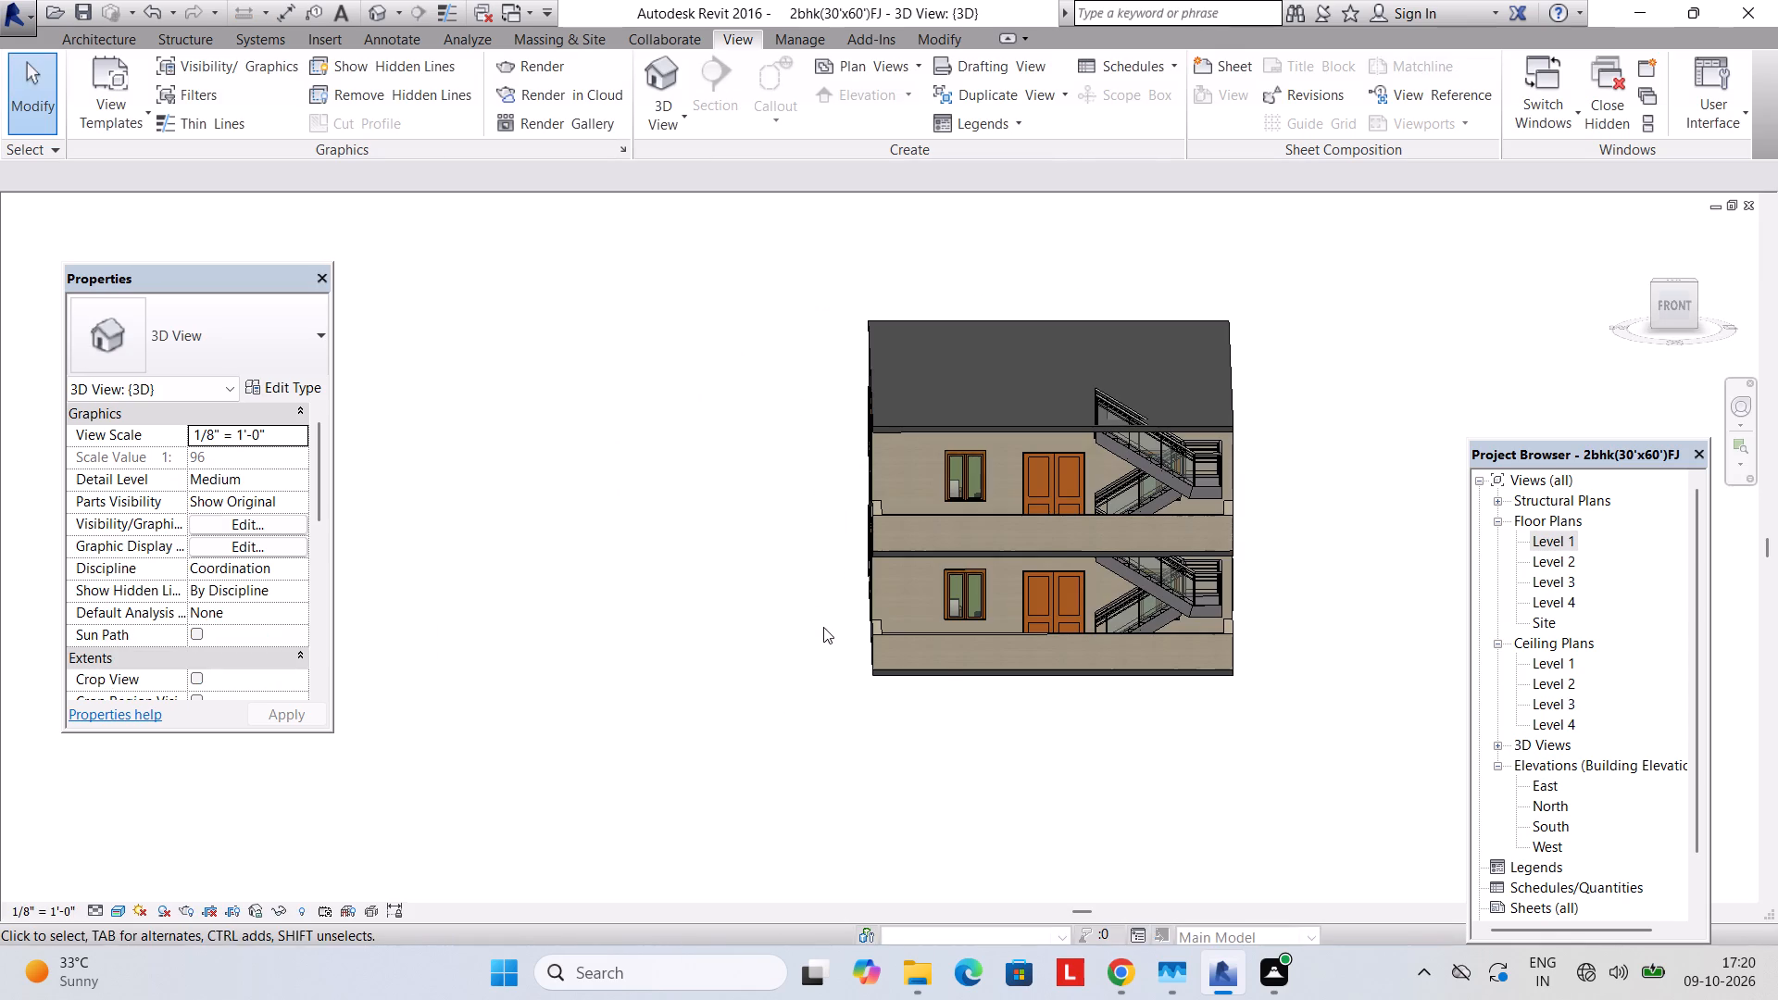
Examine the cream exterior wall finish on the front and side facades of the house in 3D.
middle_click_drag(965, 497, 1068, 420, "shift")
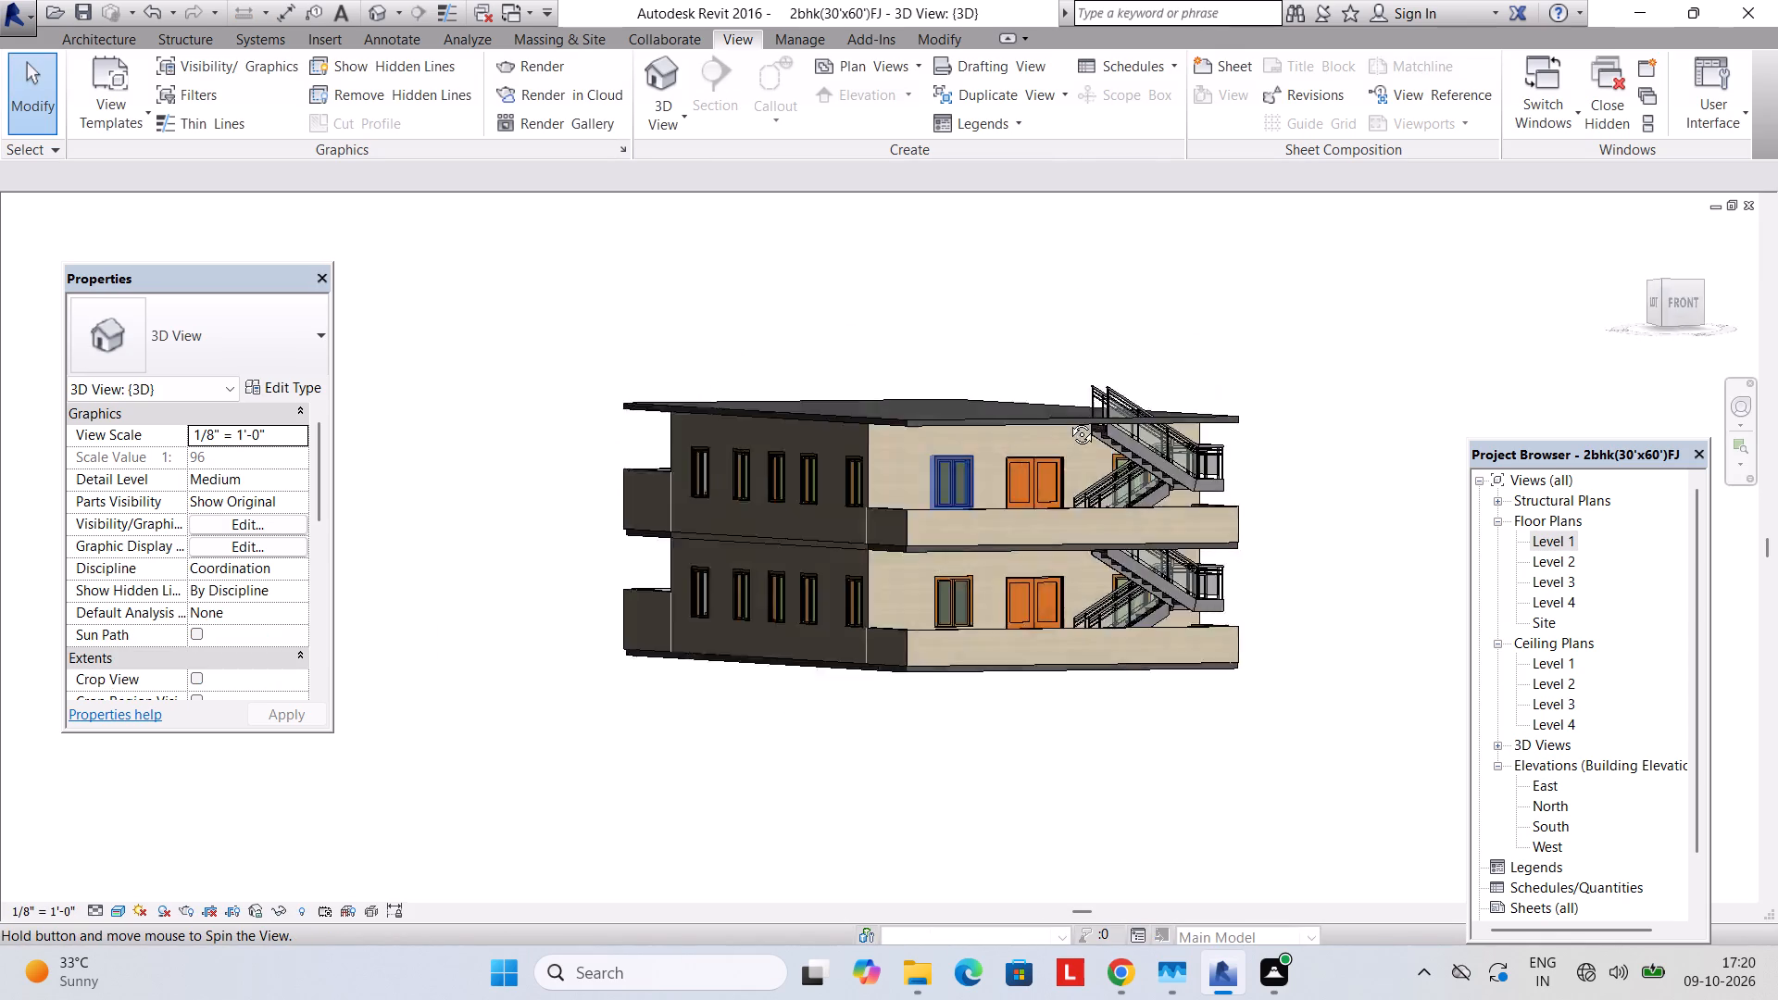
middle_click_drag(1068, 420, 1214, 413, "shift")
middle_click_drag(815, 547, 933, 583, "shift")
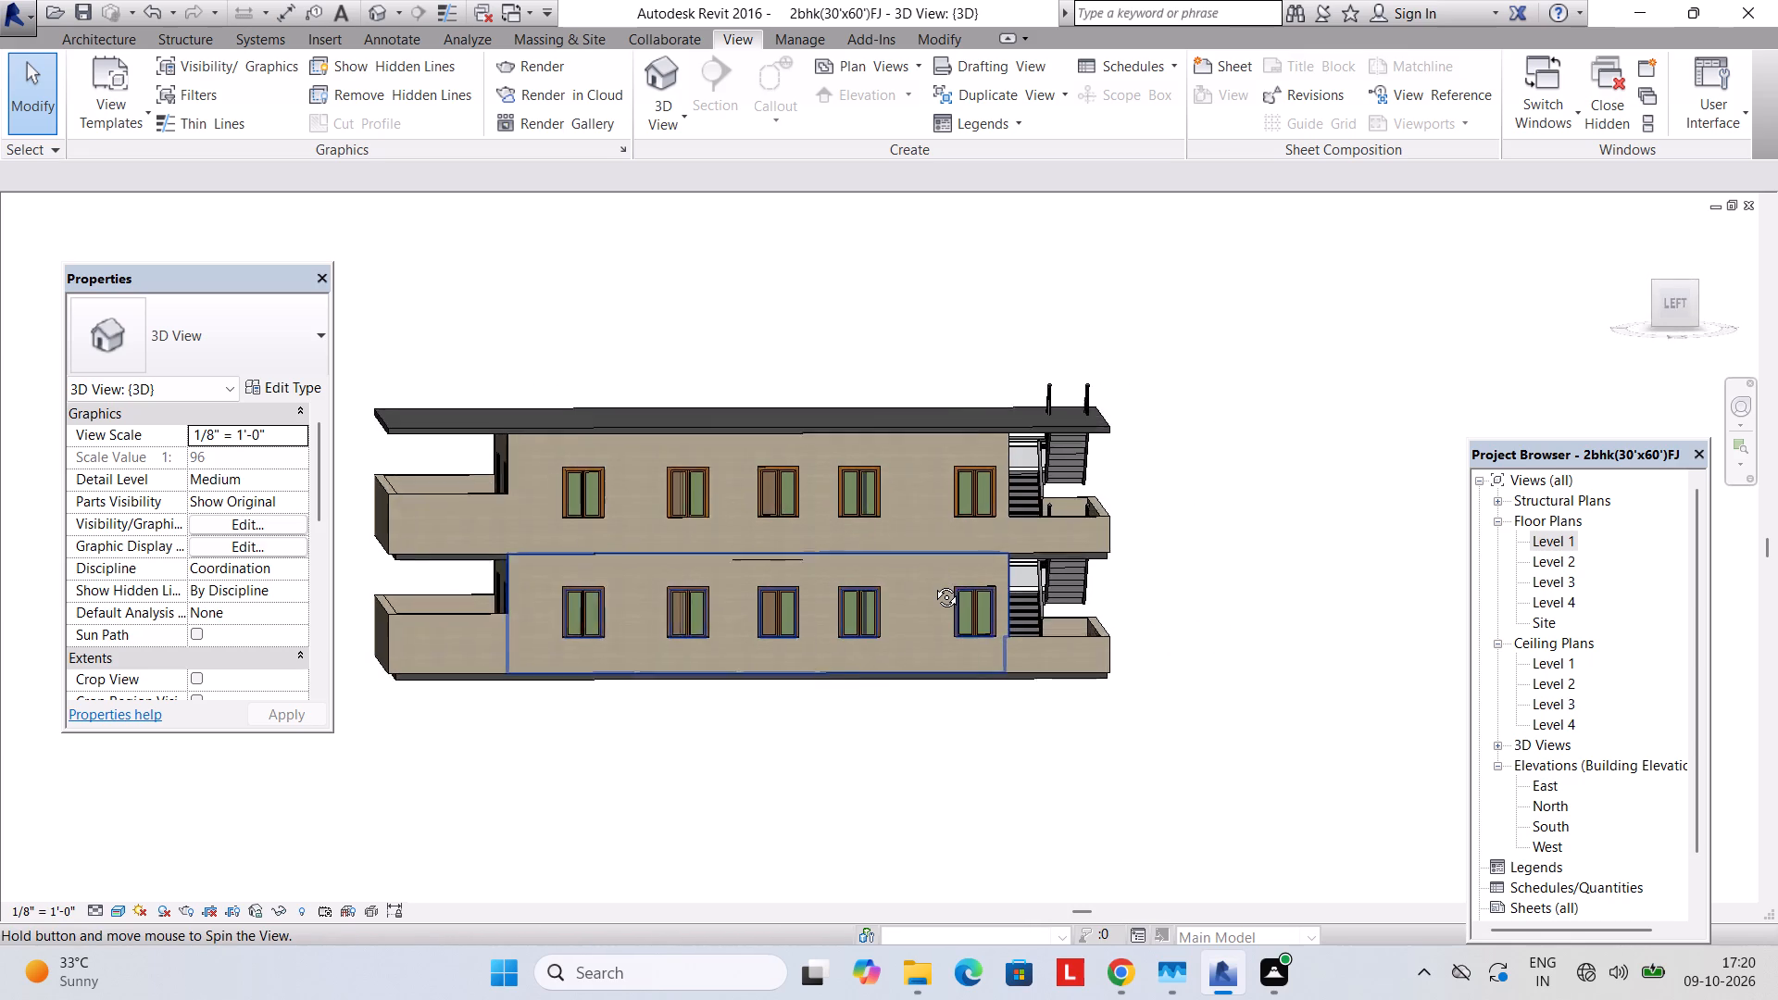
middle_click_drag(933, 583, 907, 593, "shift")
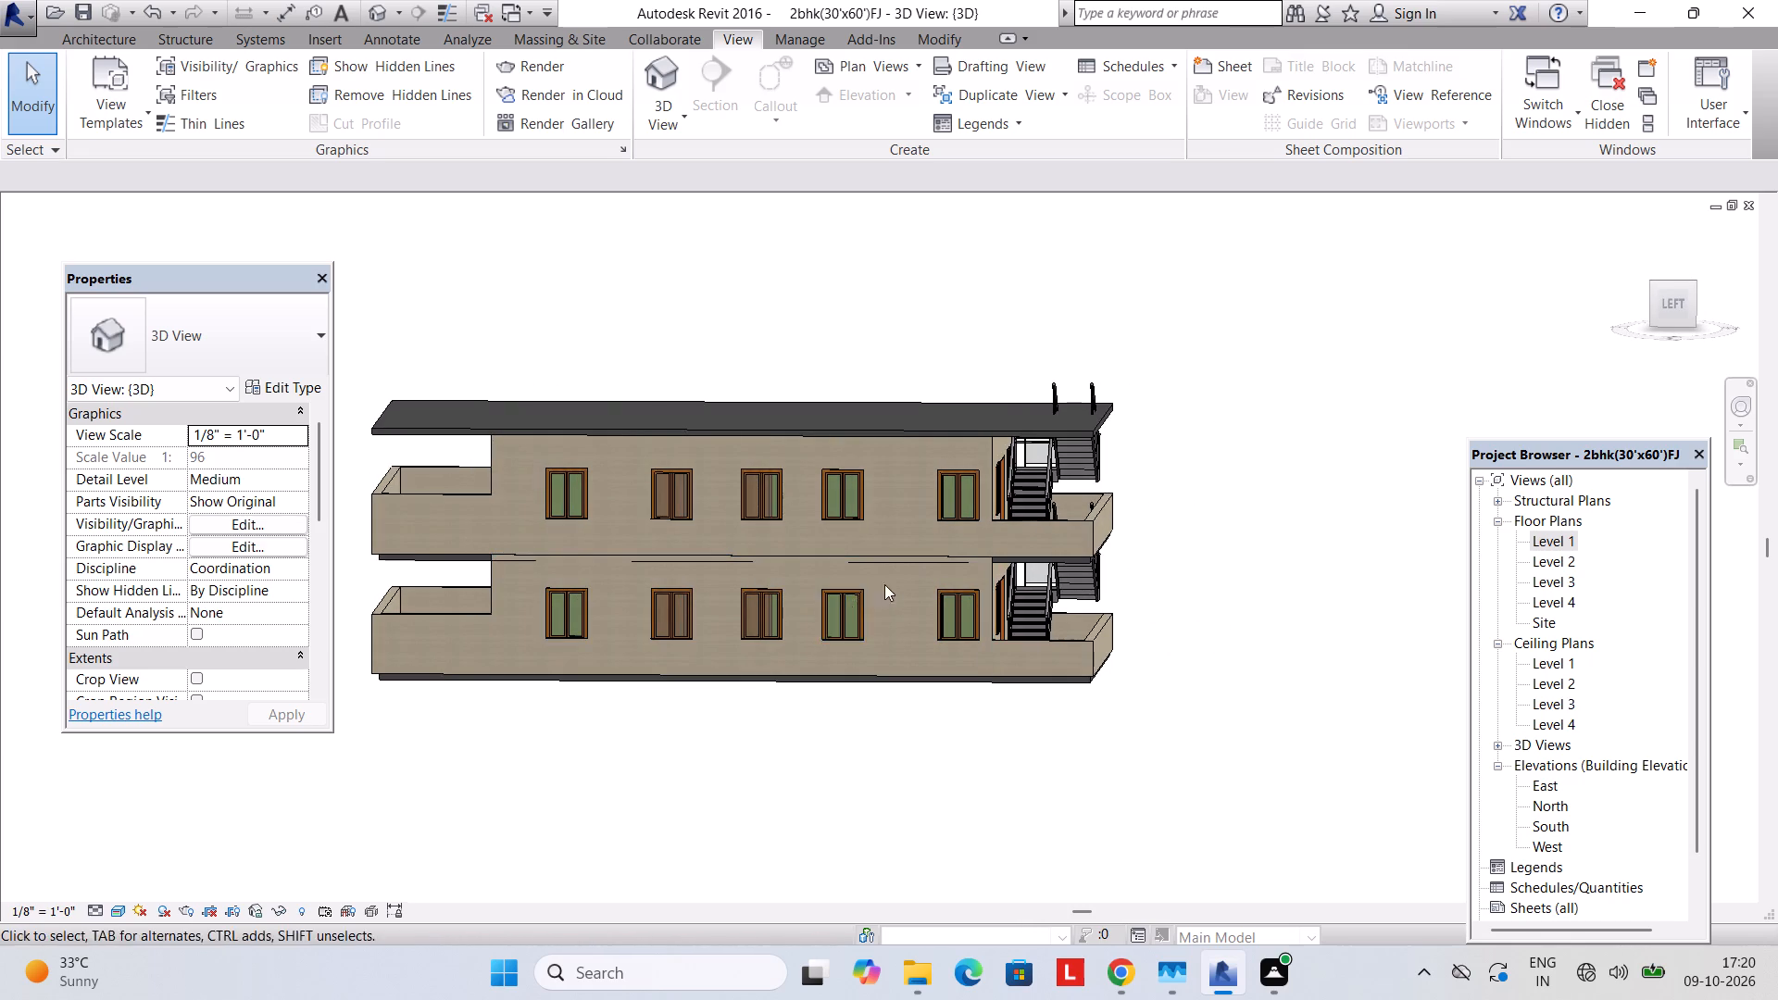
middle_click_drag(880, 584, 569, 553, "shift")
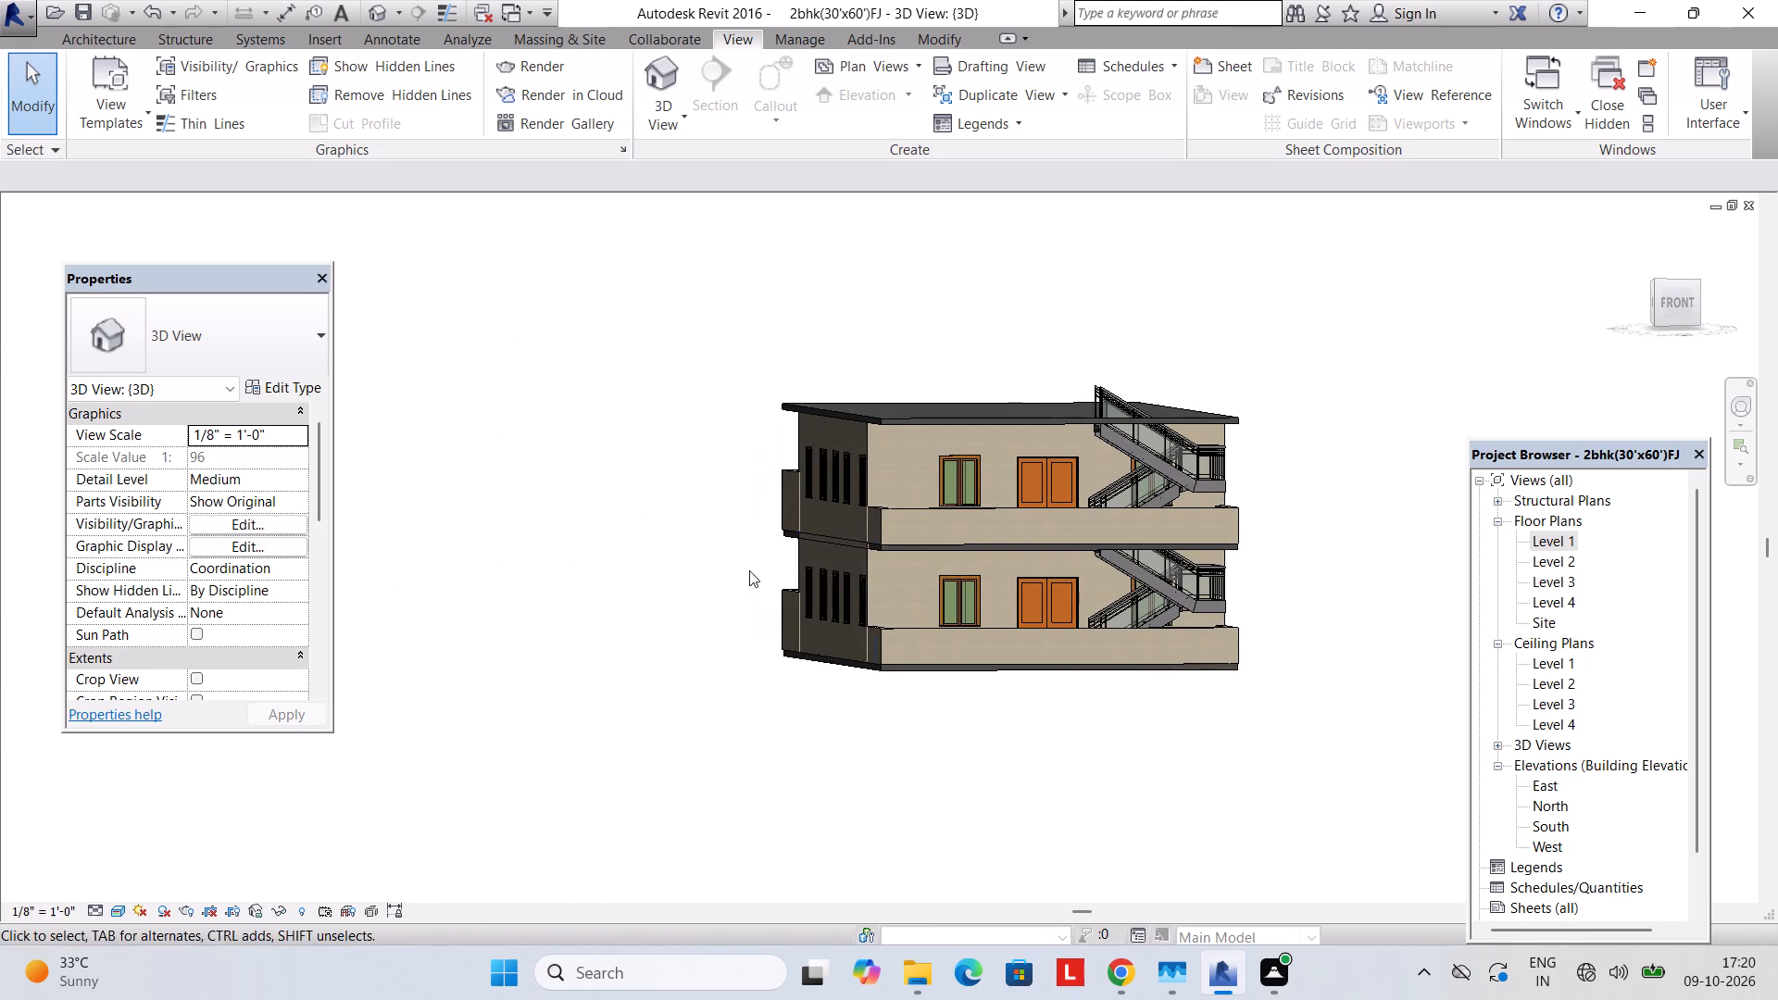
middle_click_drag(805, 574, 720, 590)
middle_click_drag(932, 588, 867, 601, "shift")
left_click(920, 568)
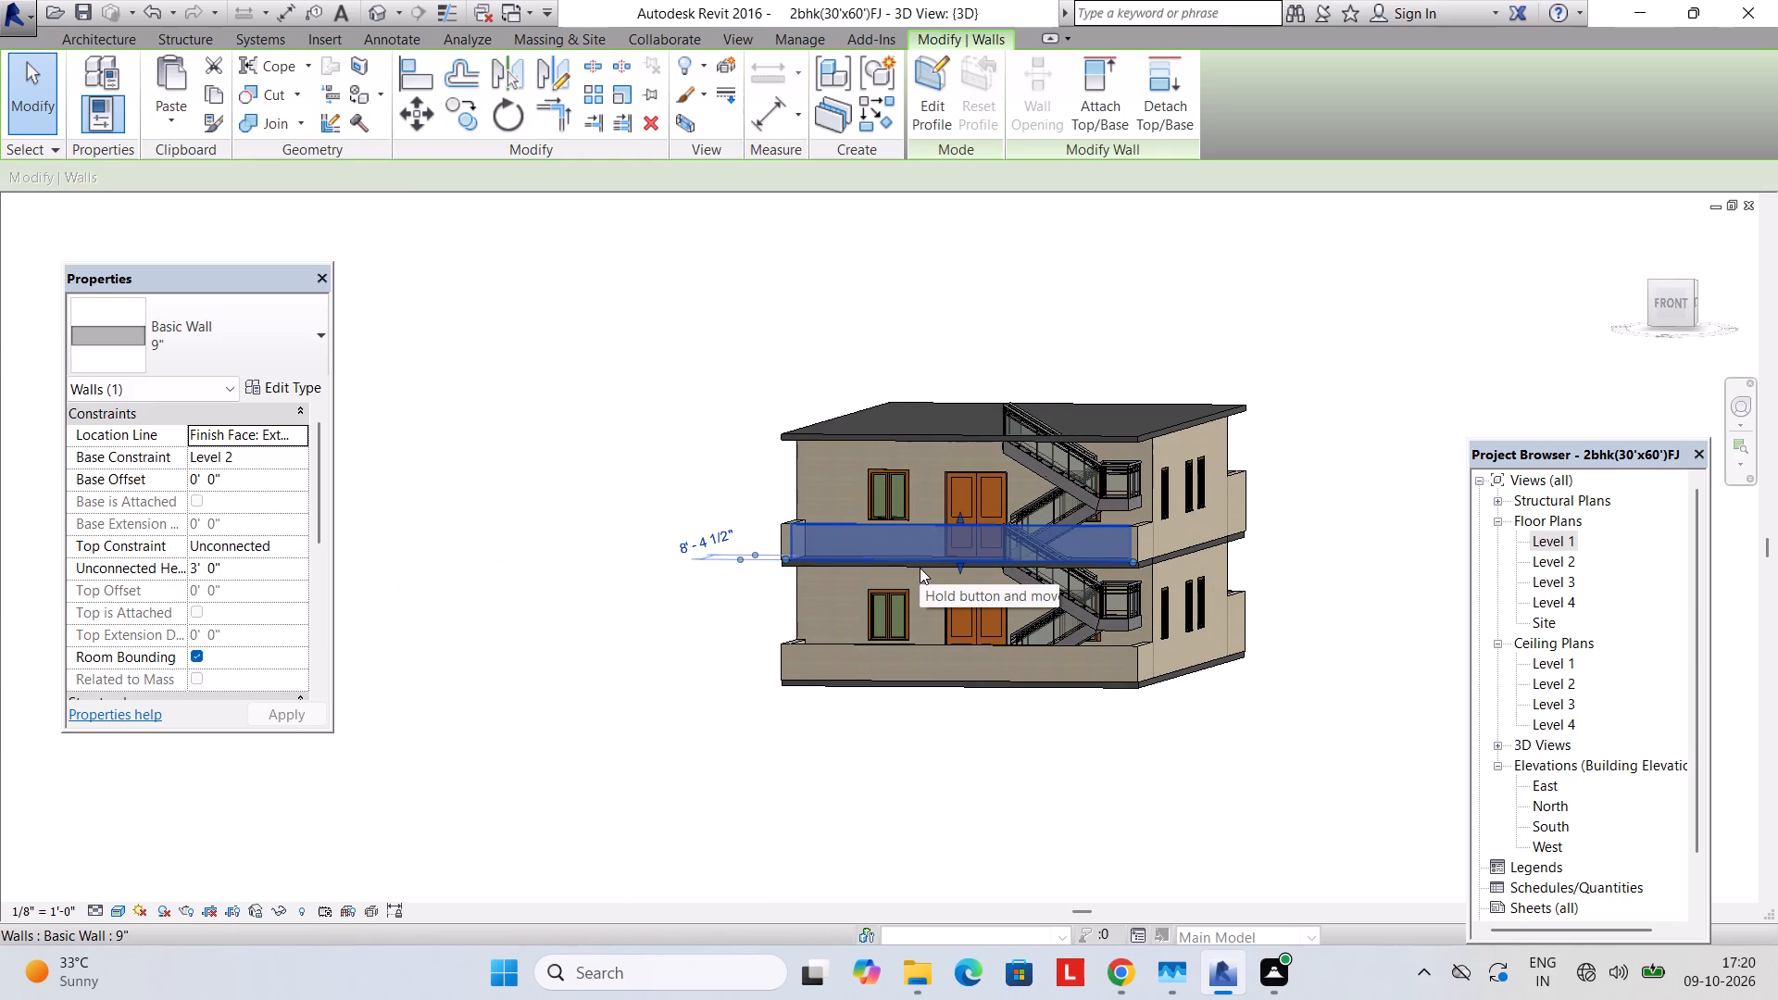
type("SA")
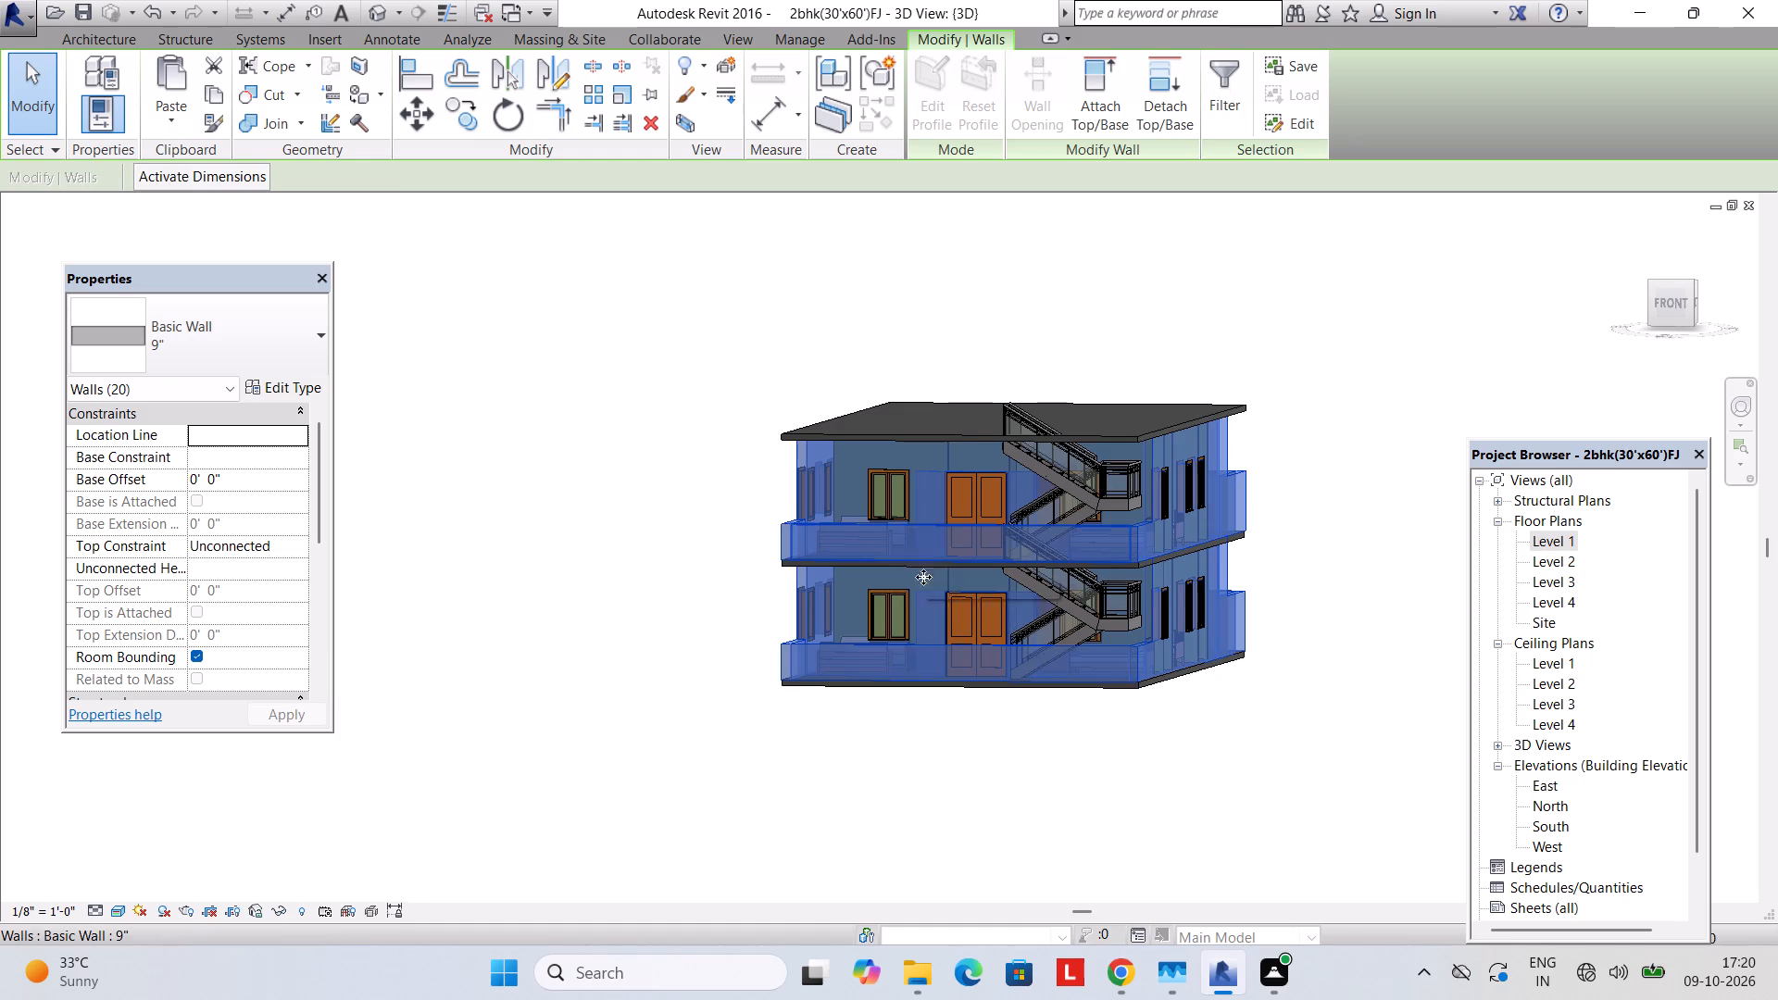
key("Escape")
Select all instances of the 6" floor type, starting from the Level 2 slab.
scroll(936, 574, "up", 2)
left_click(936, 561)
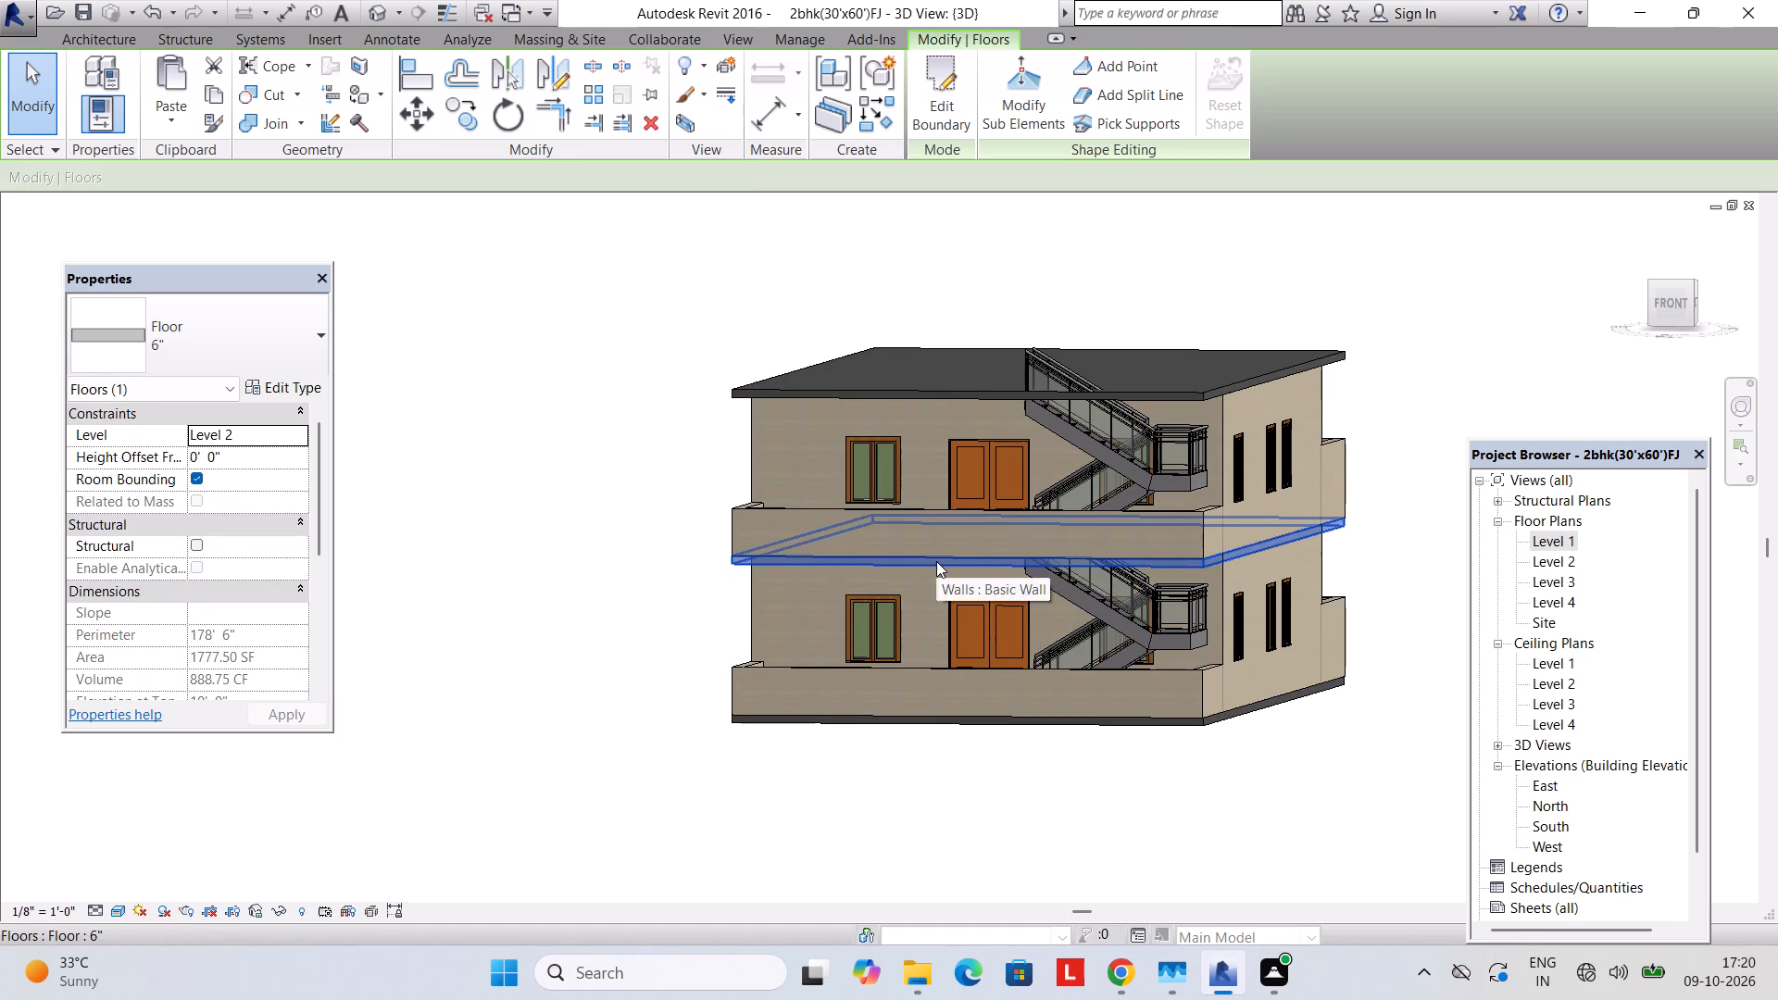
type("SA")
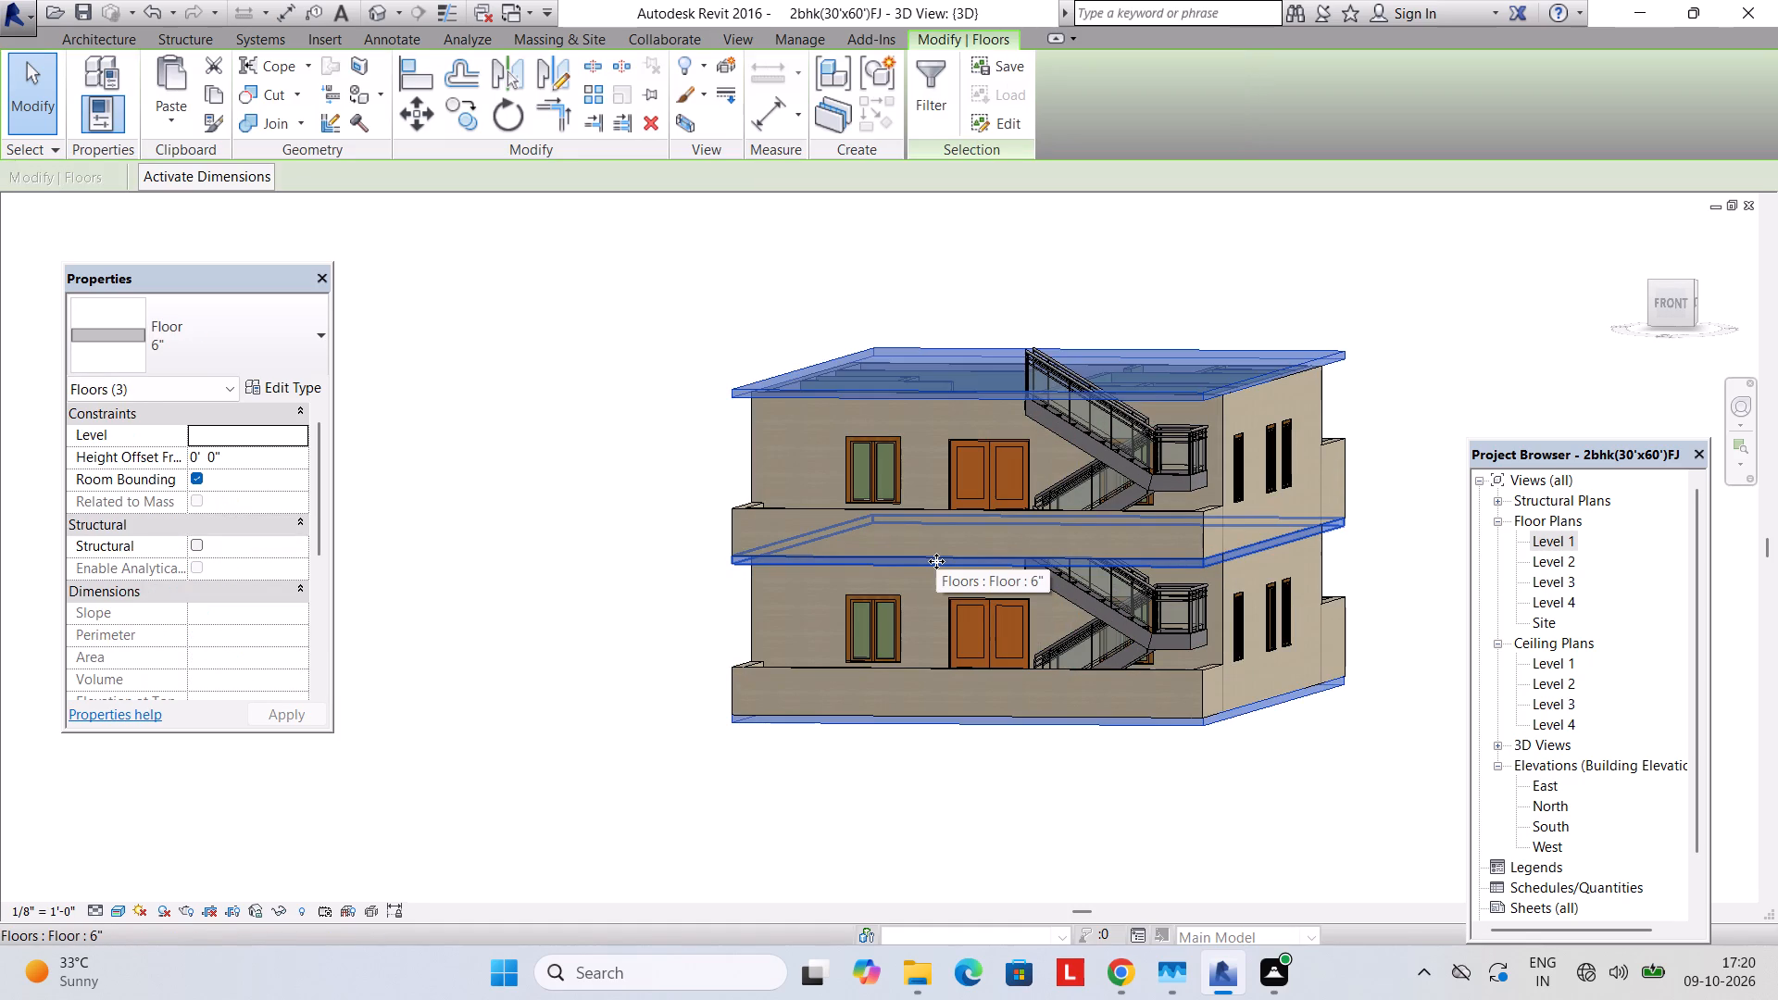
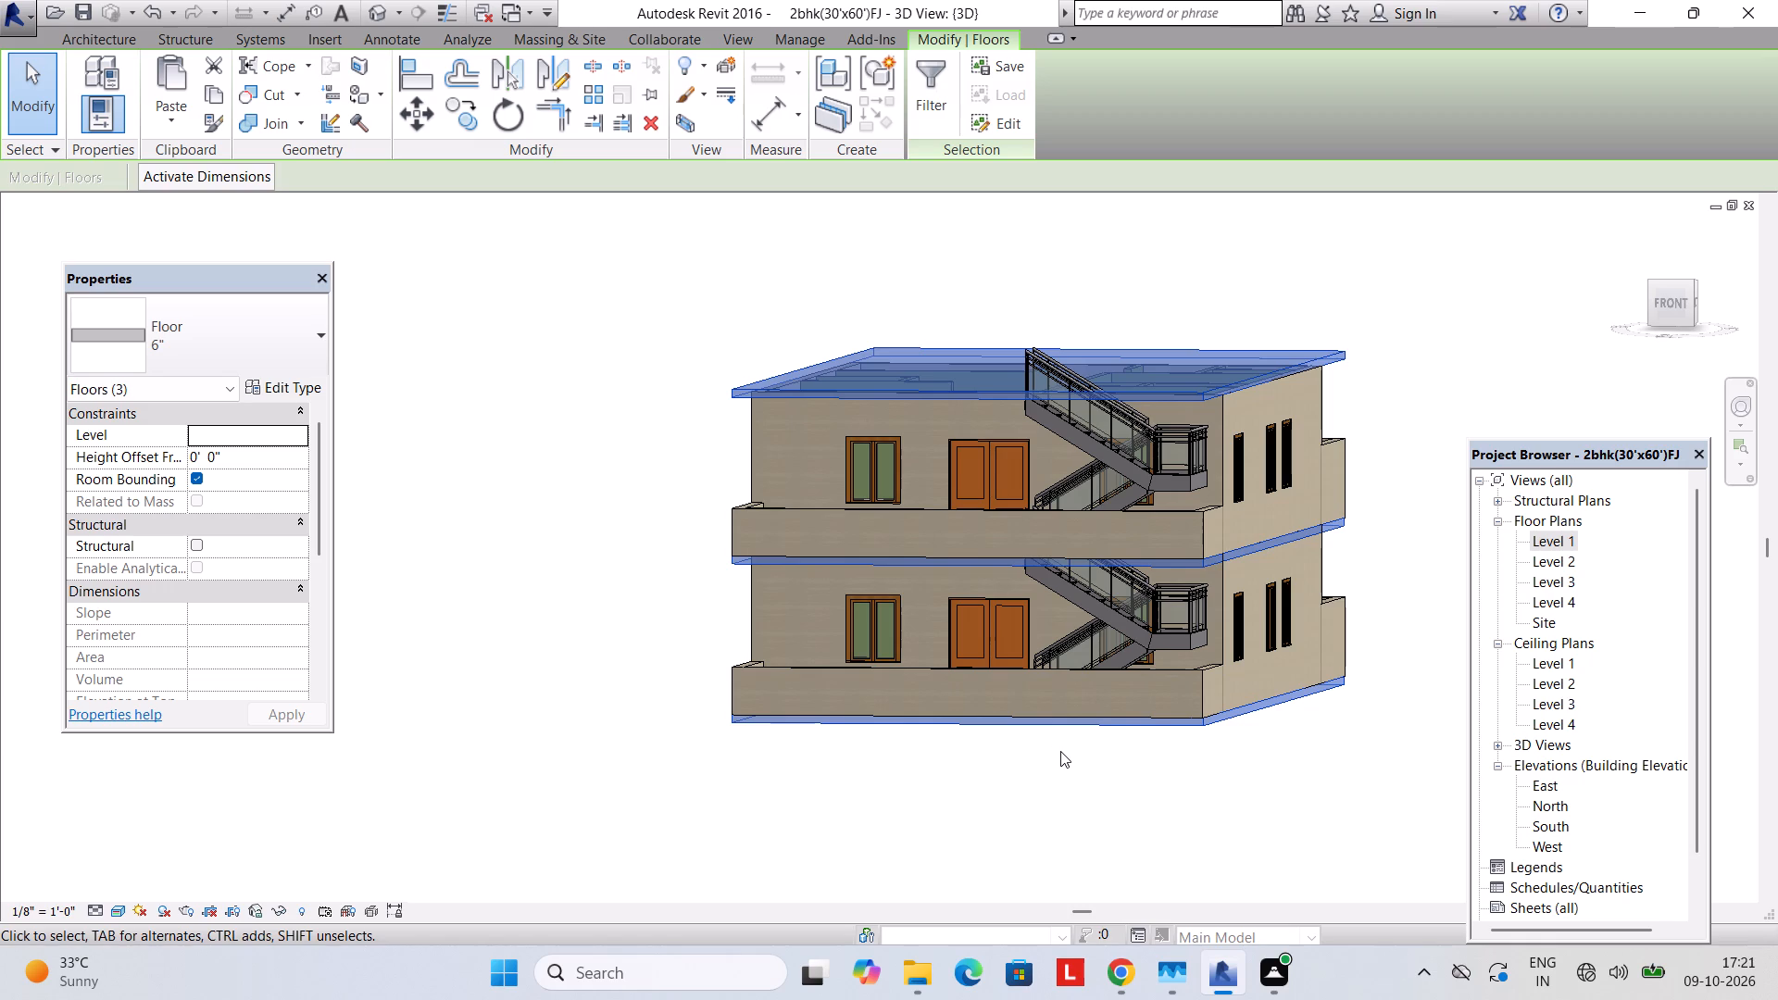
In the assembly of the 6" floor type, create a new material and name it FLOORING.
left_click(297, 389)
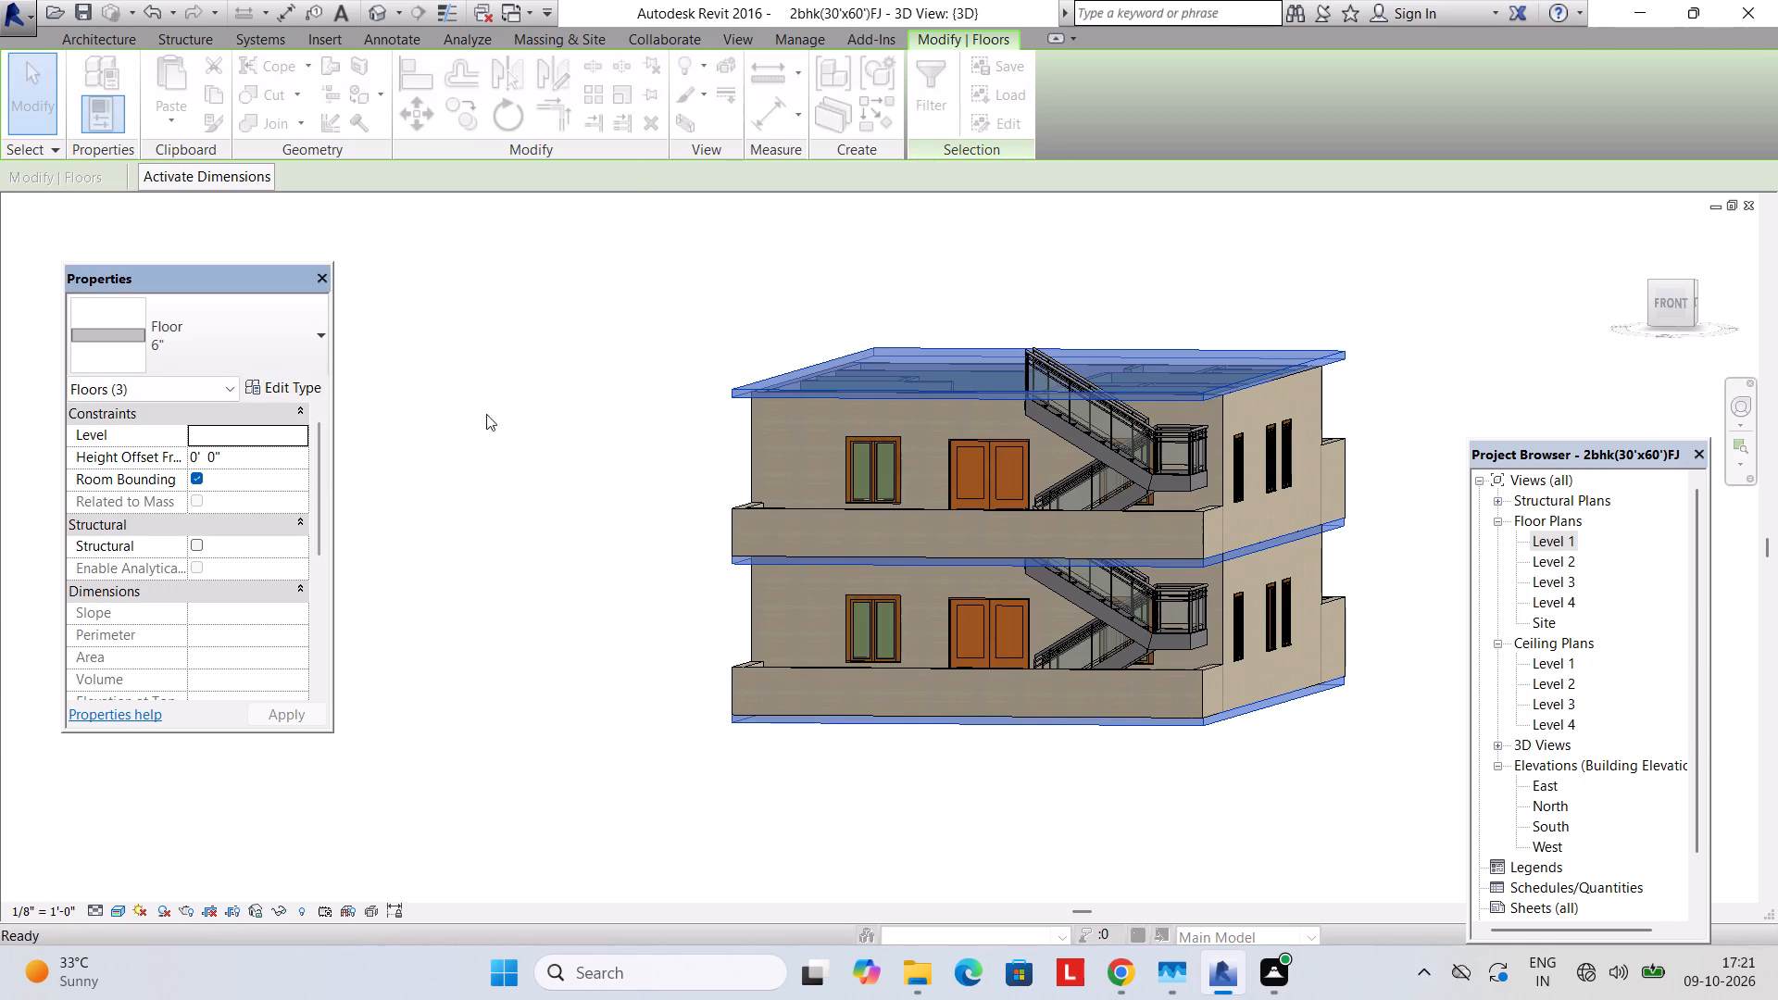
left_click(957, 354)
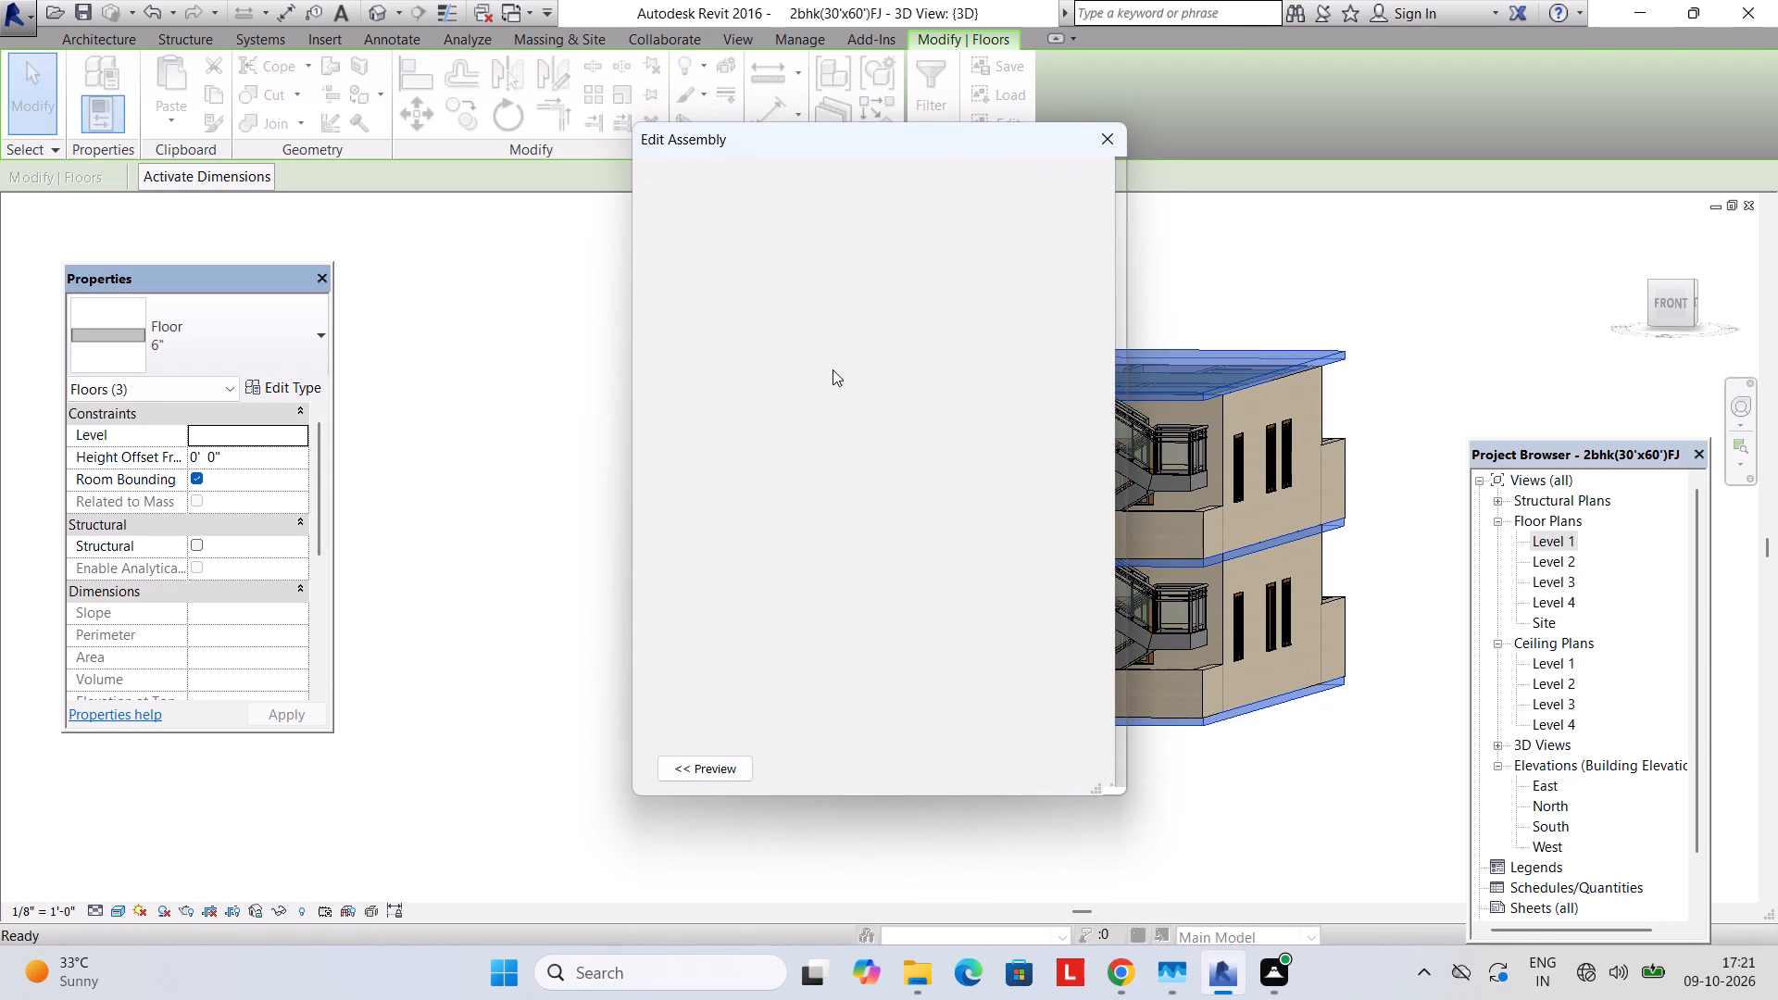
left_click(835, 372)
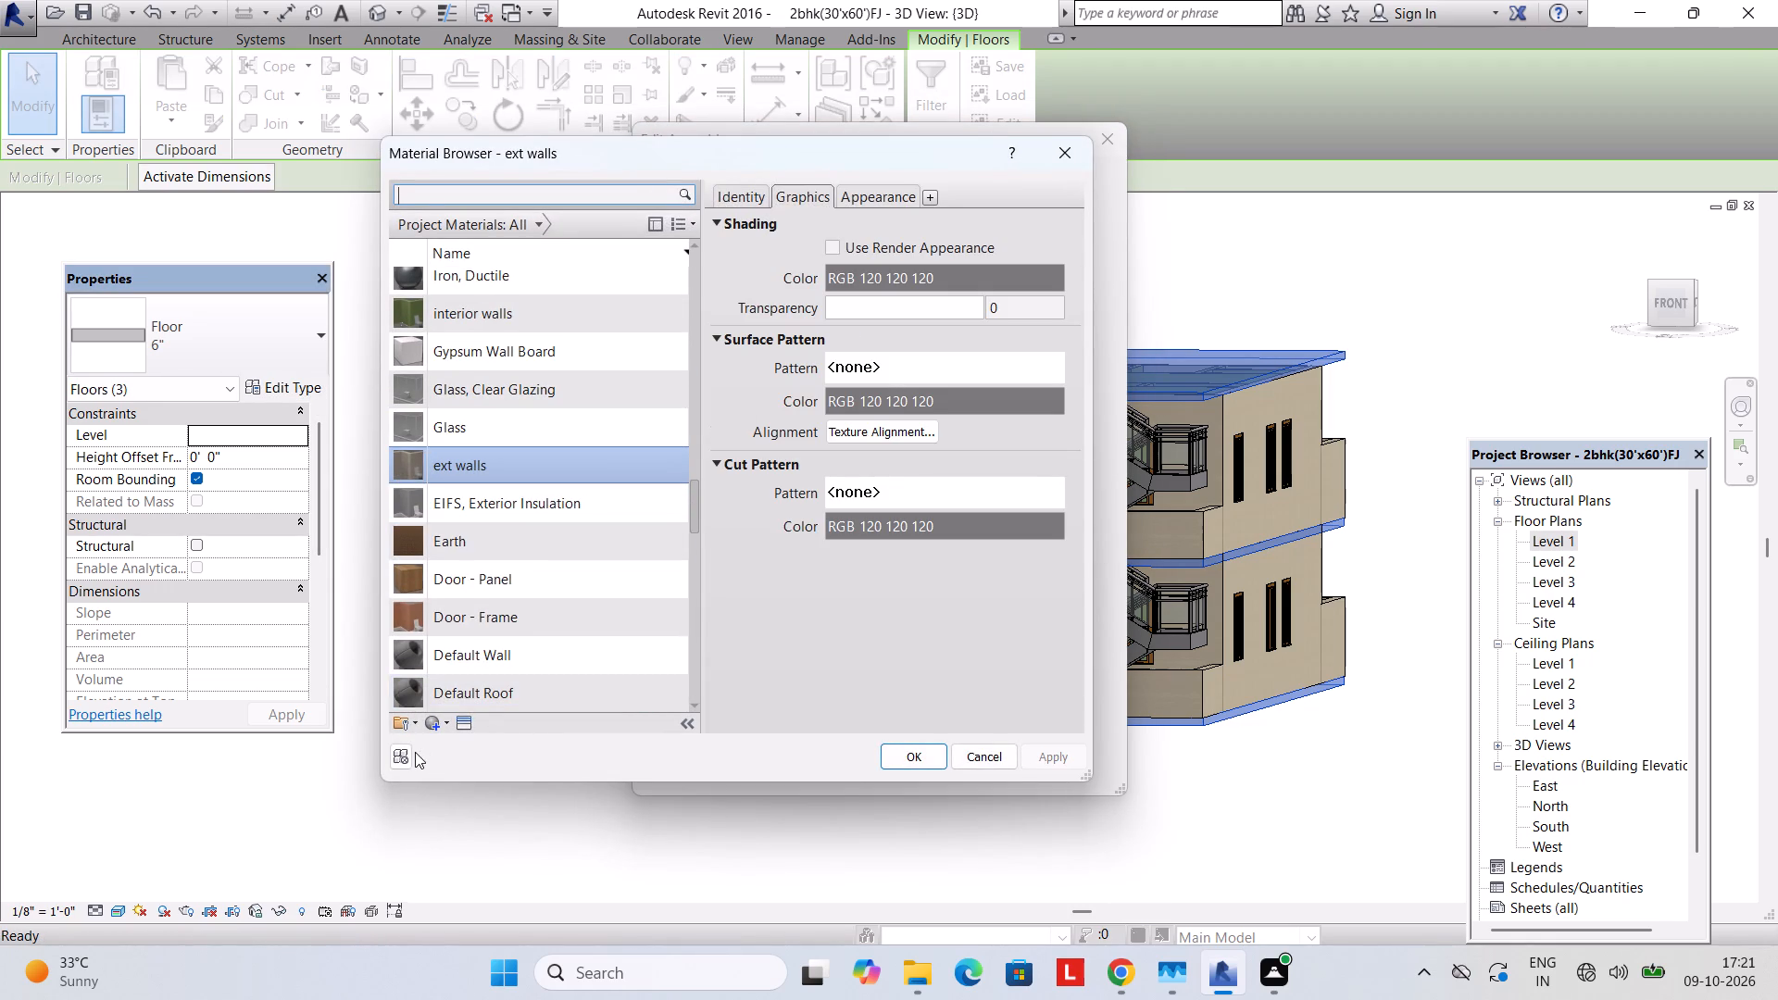
left_click(438, 721)
left_click(459, 745)
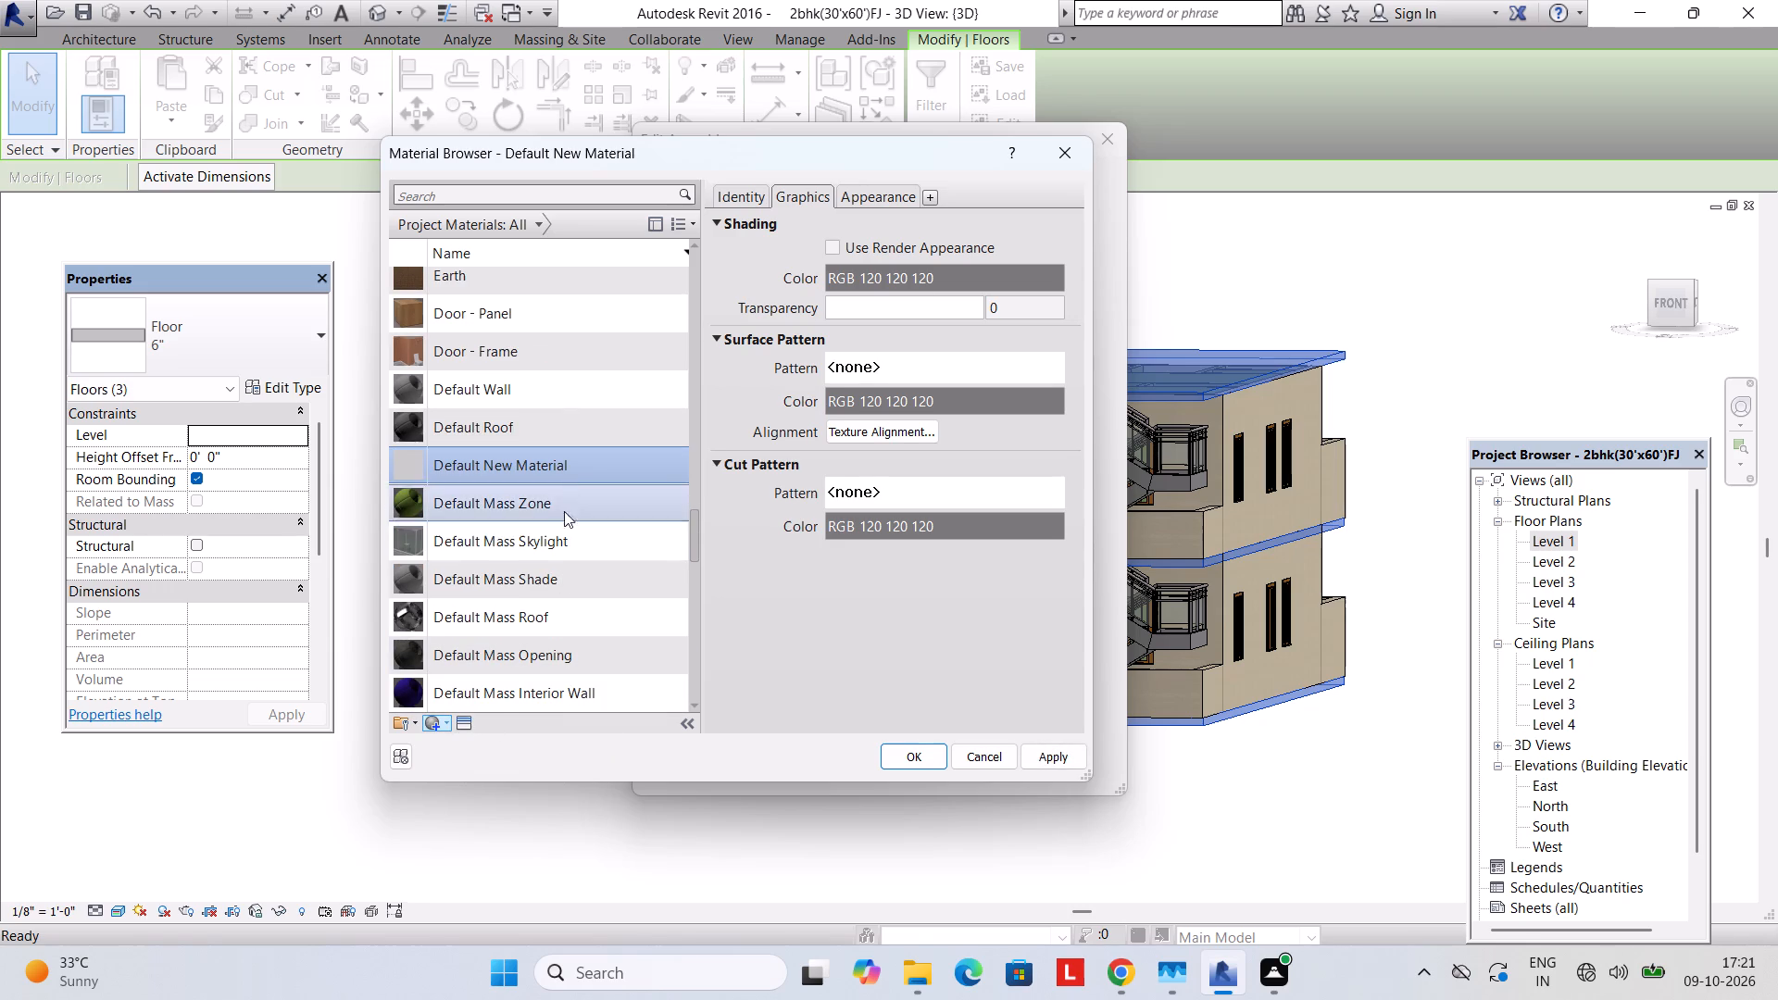
right_click(565, 462)
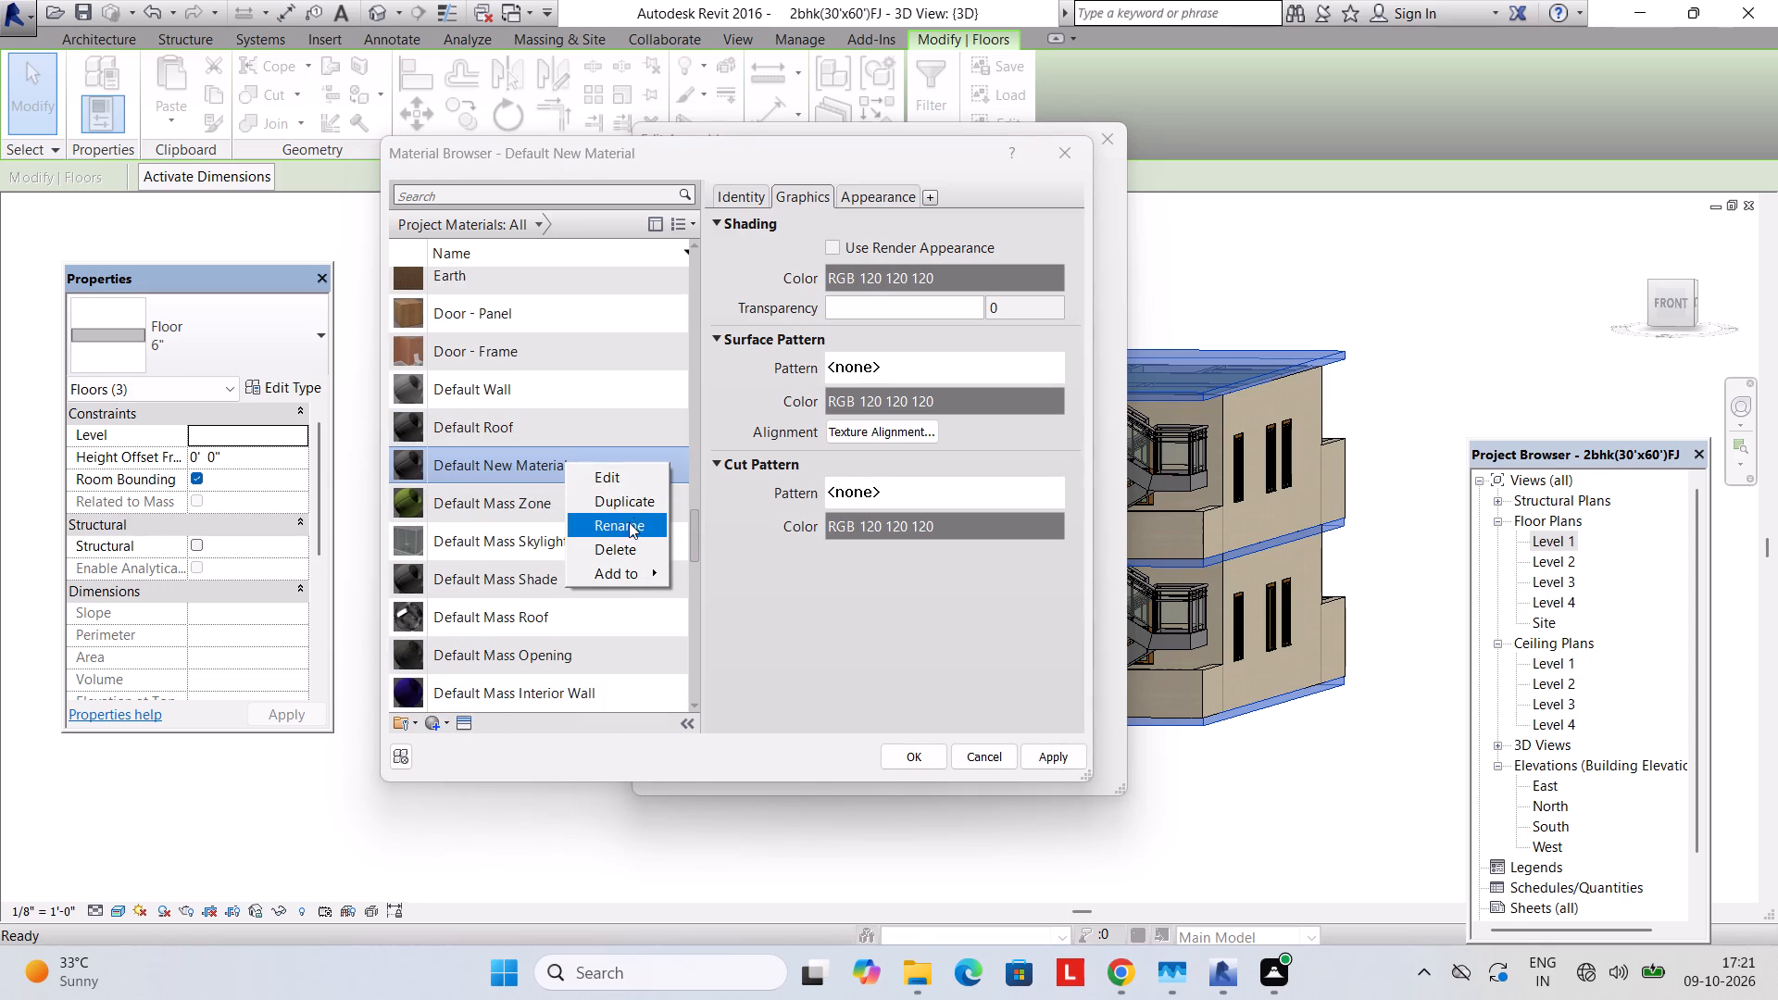
left_click(629, 522)
type("FLOORING")
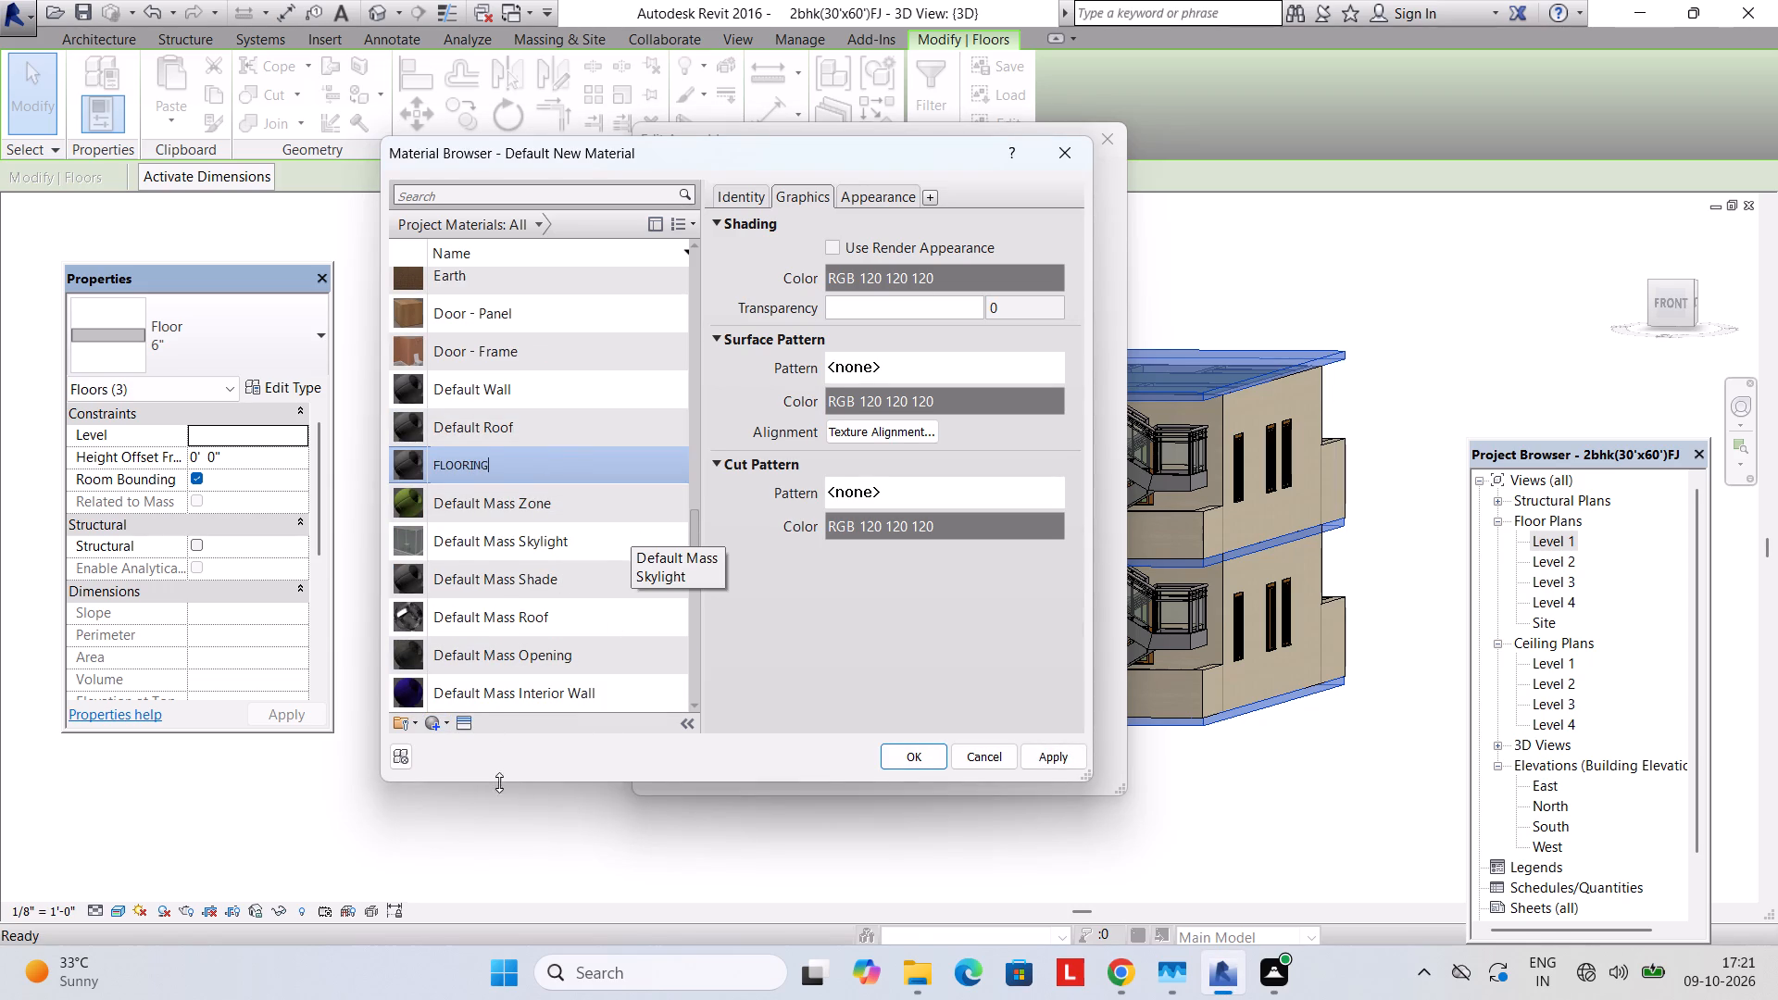
Search the appearance library for flooring and apply Wild Cherry - Toast Brown to the FLOORING material.
left_click(459, 722)
double_click(1162, 287)
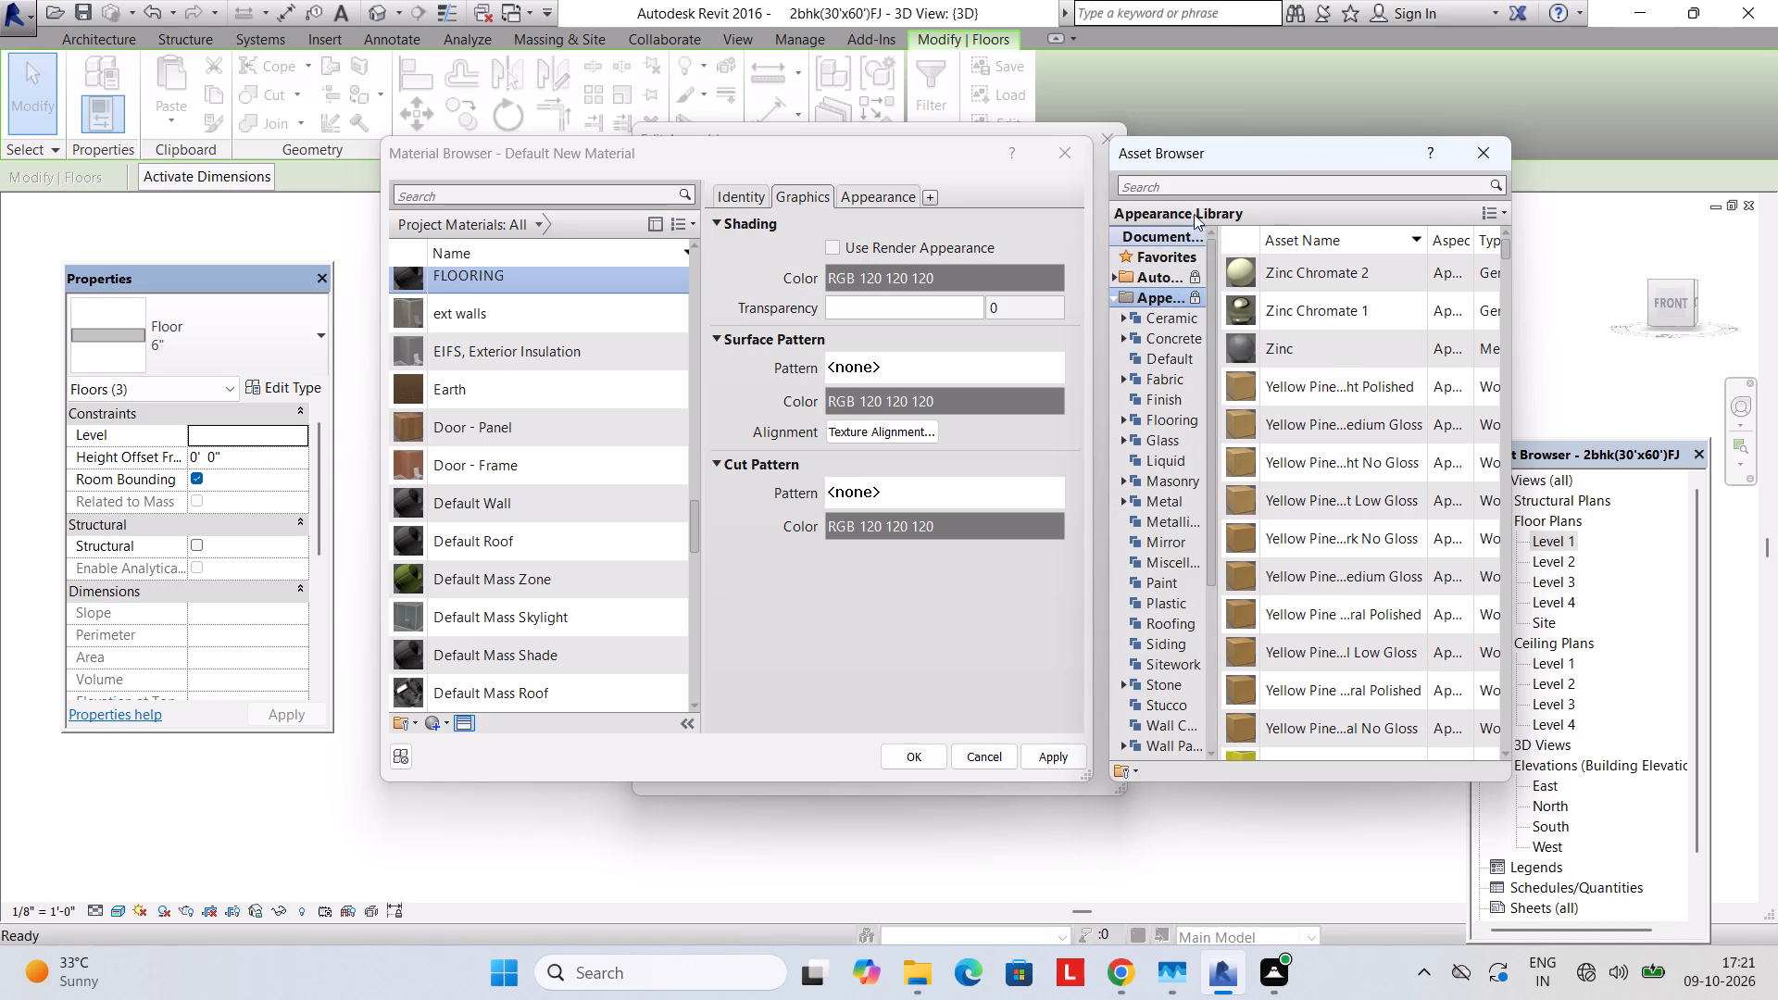
left_click(1195, 193)
type("flooring")
key("Return")
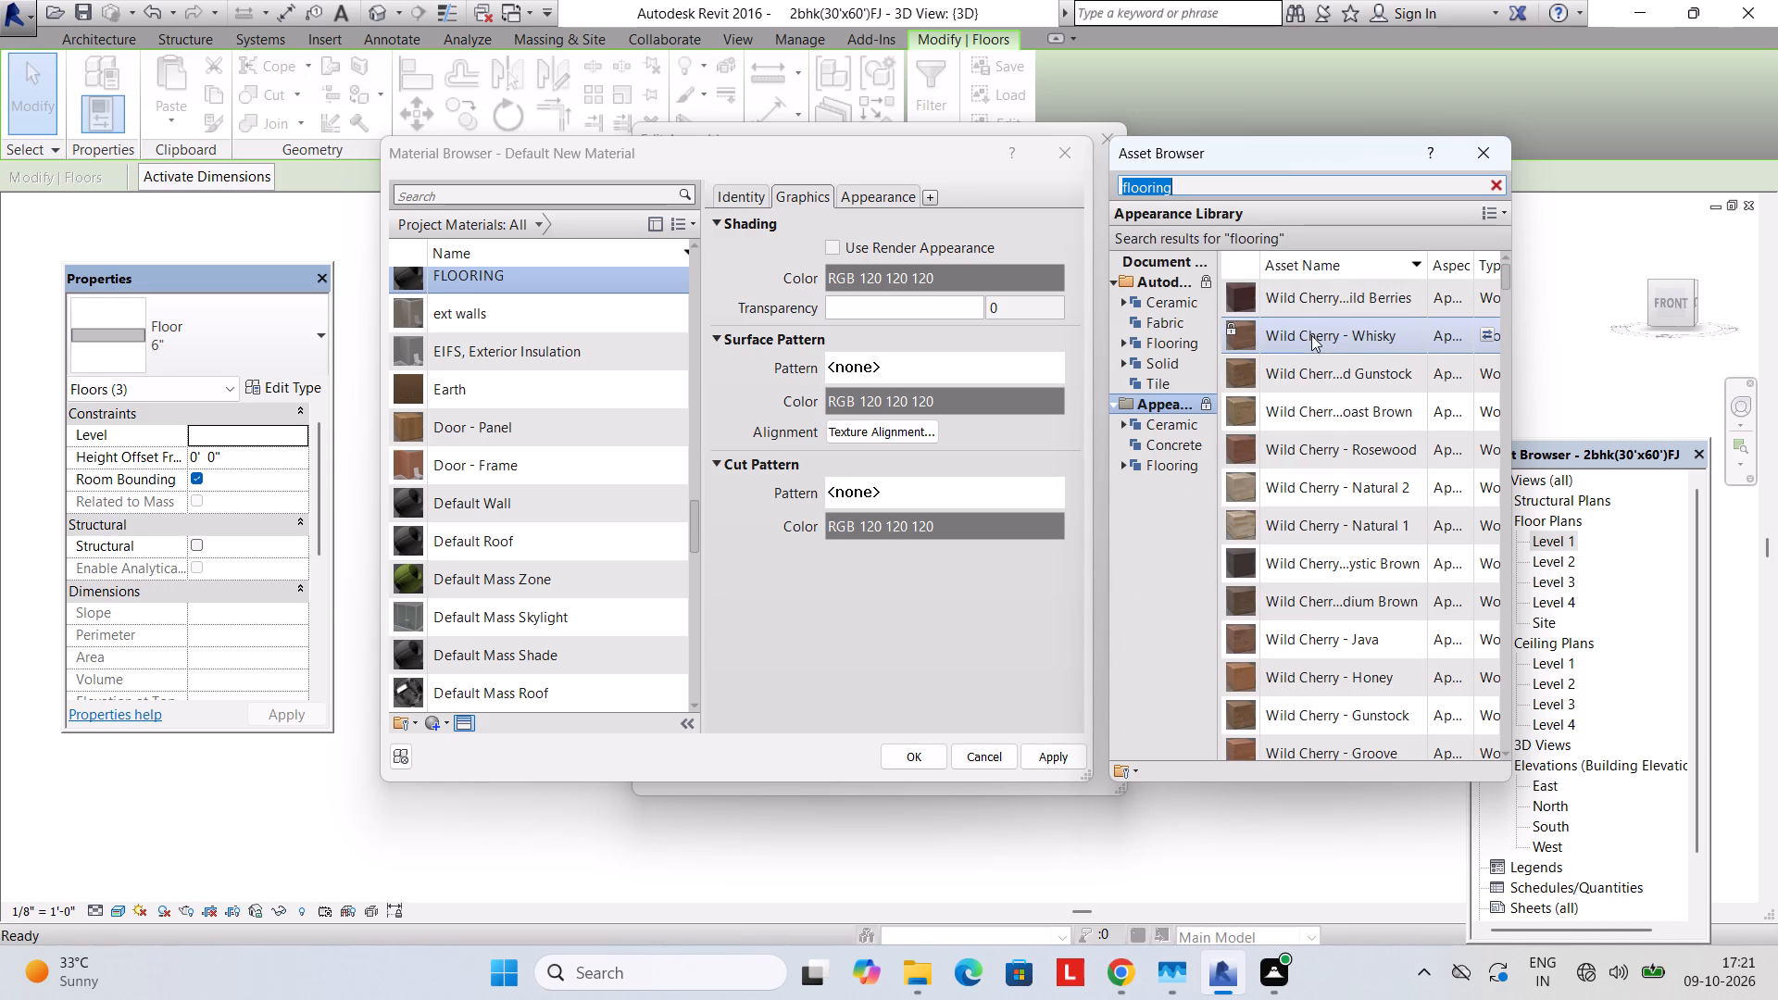
left_click(1303, 342)
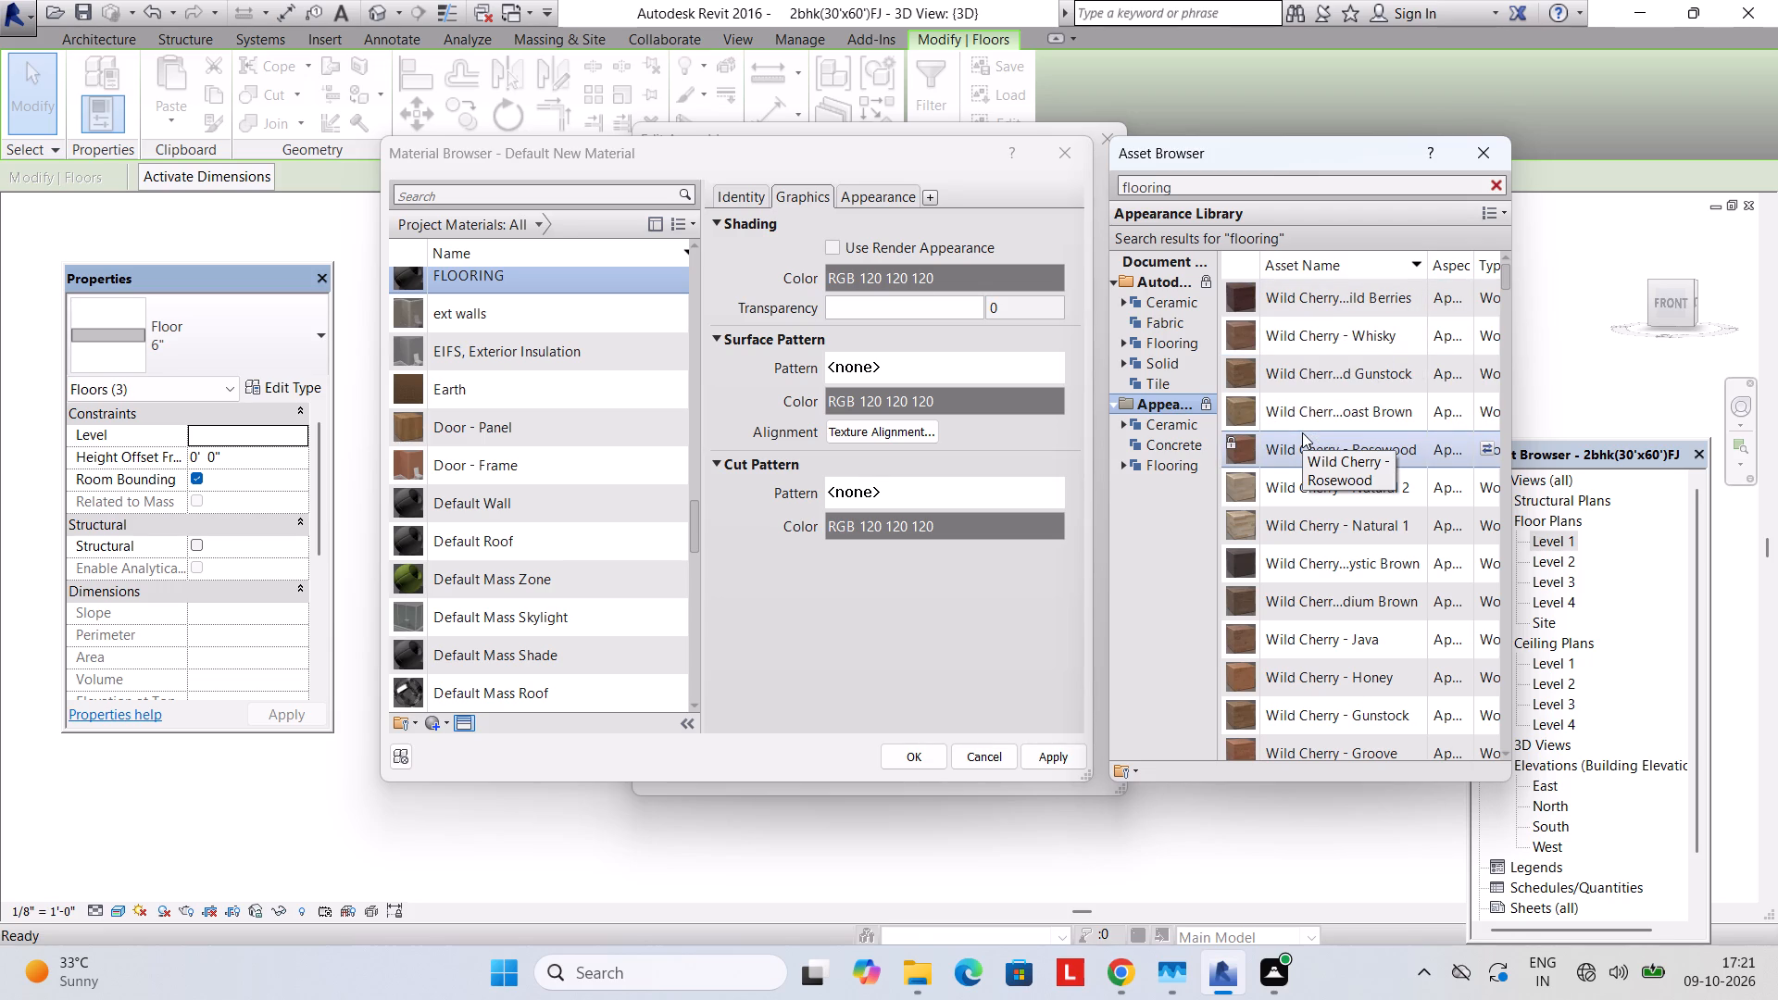
left_click(1310, 331)
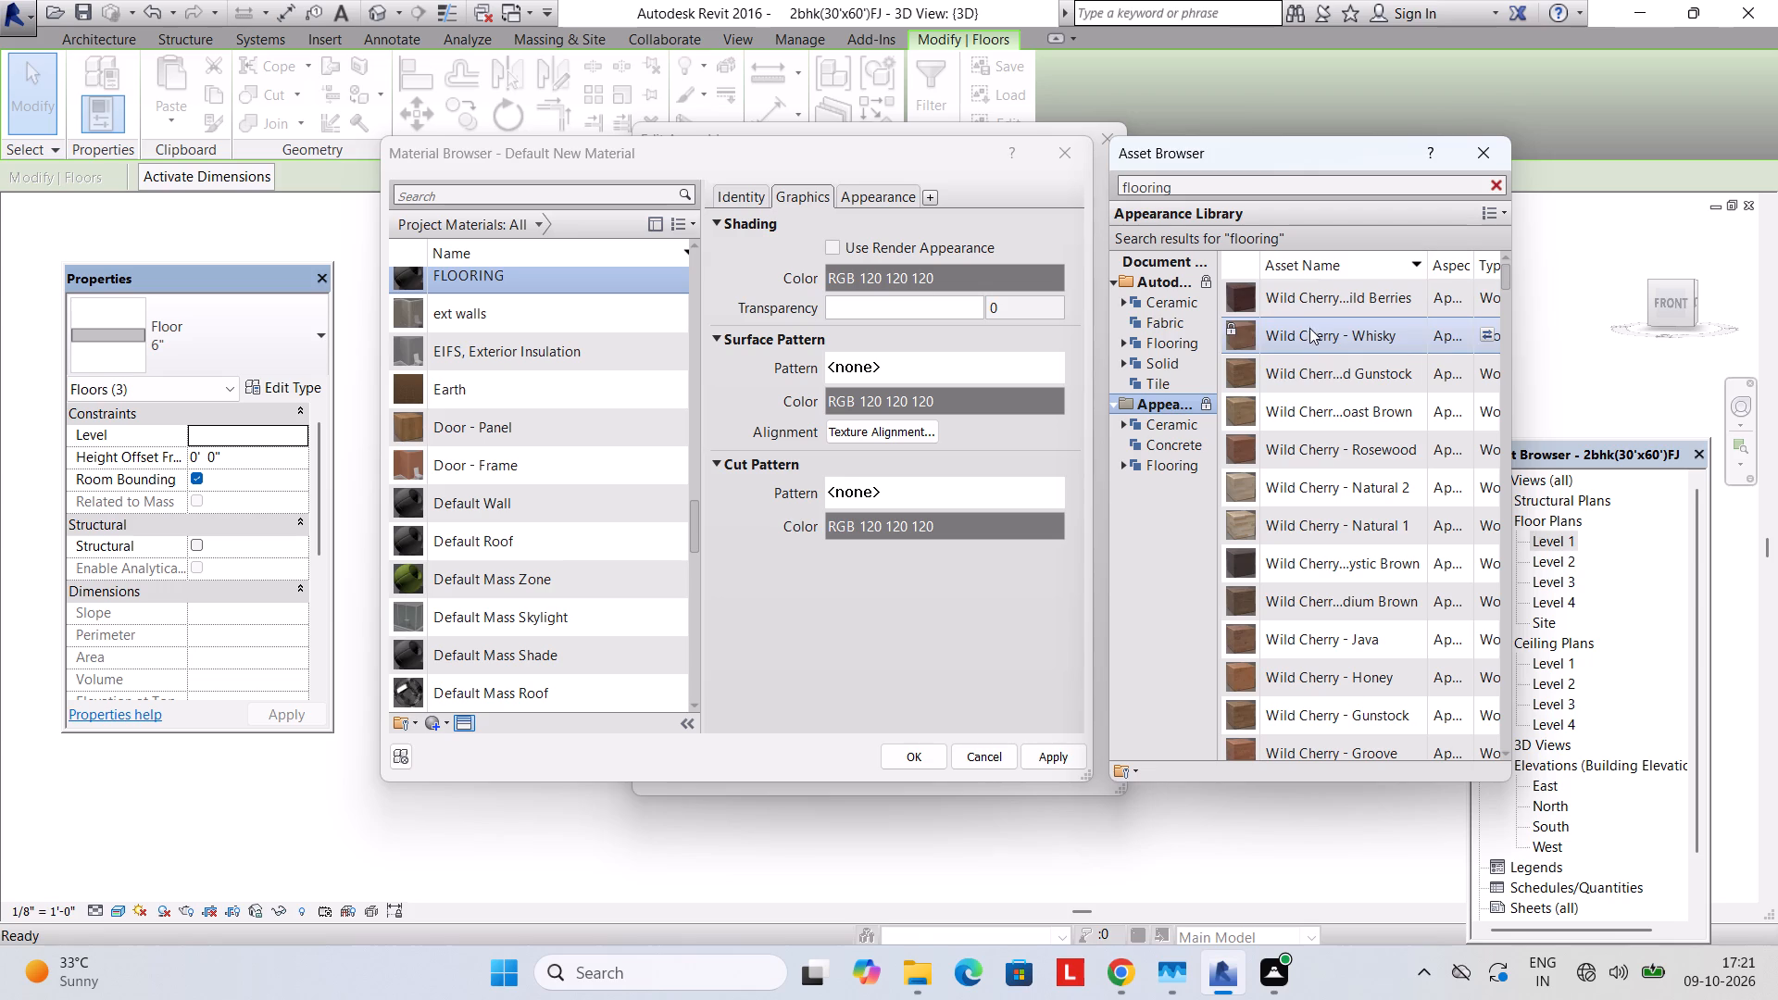
left_click(1314, 302)
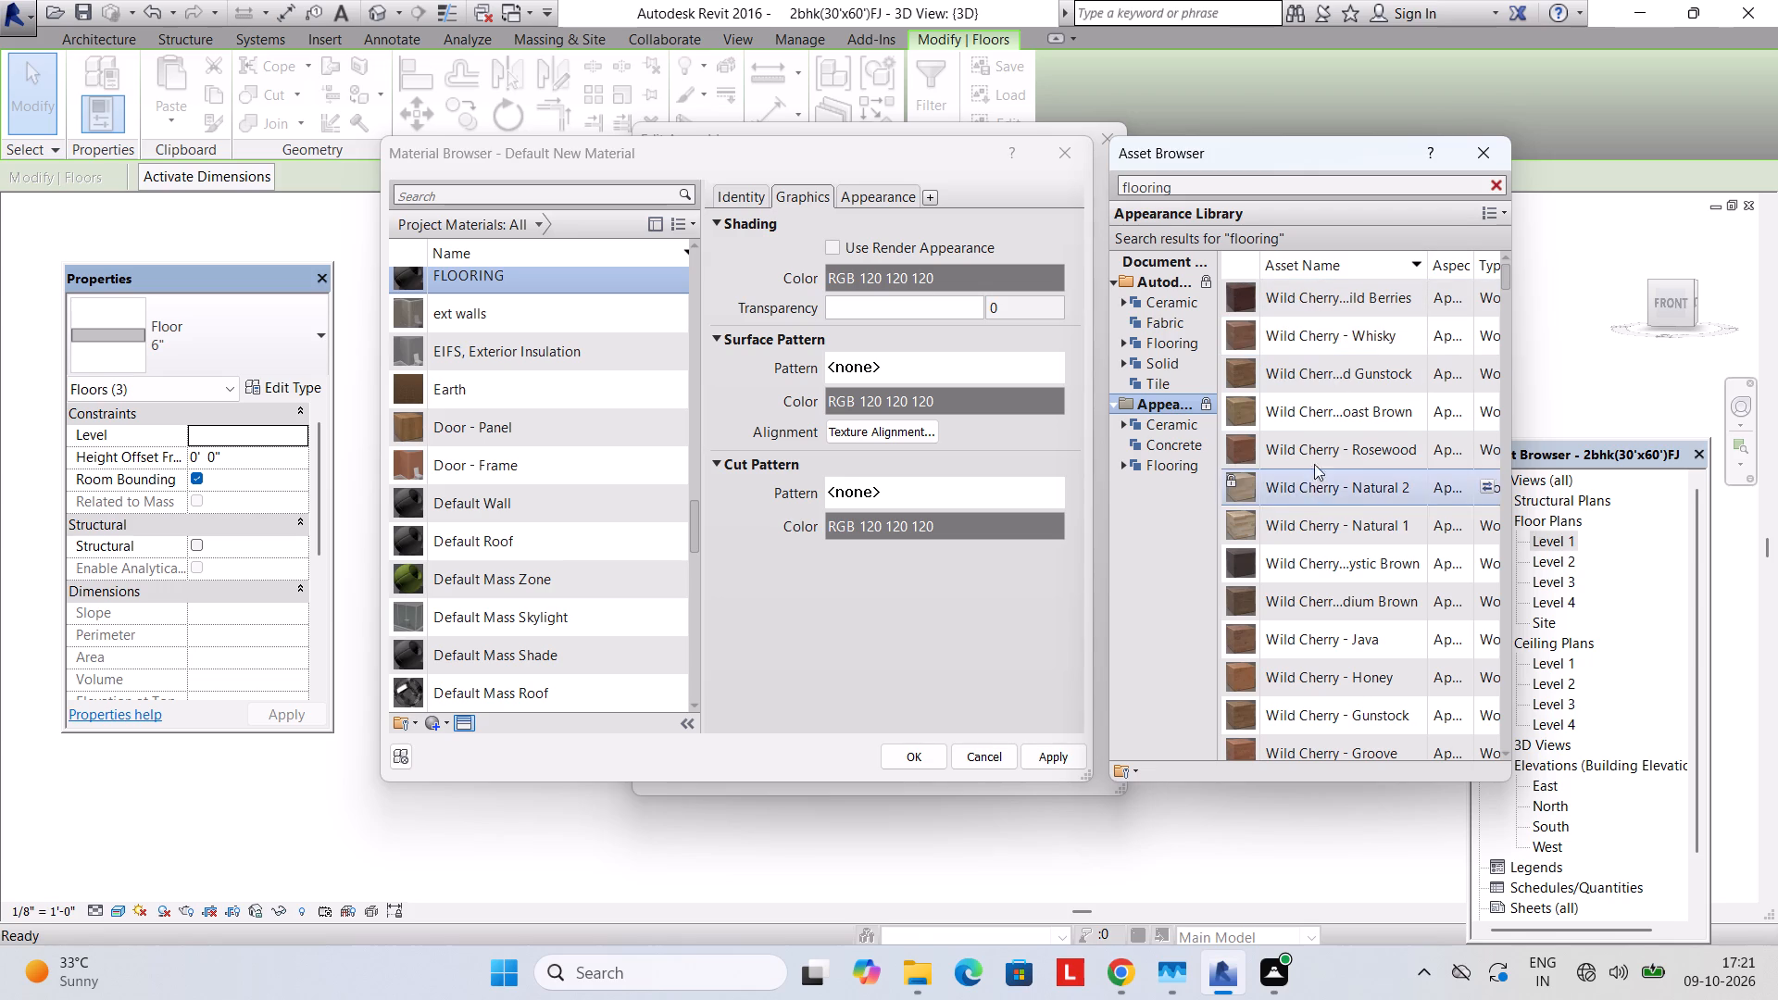
double_click(1338, 416)
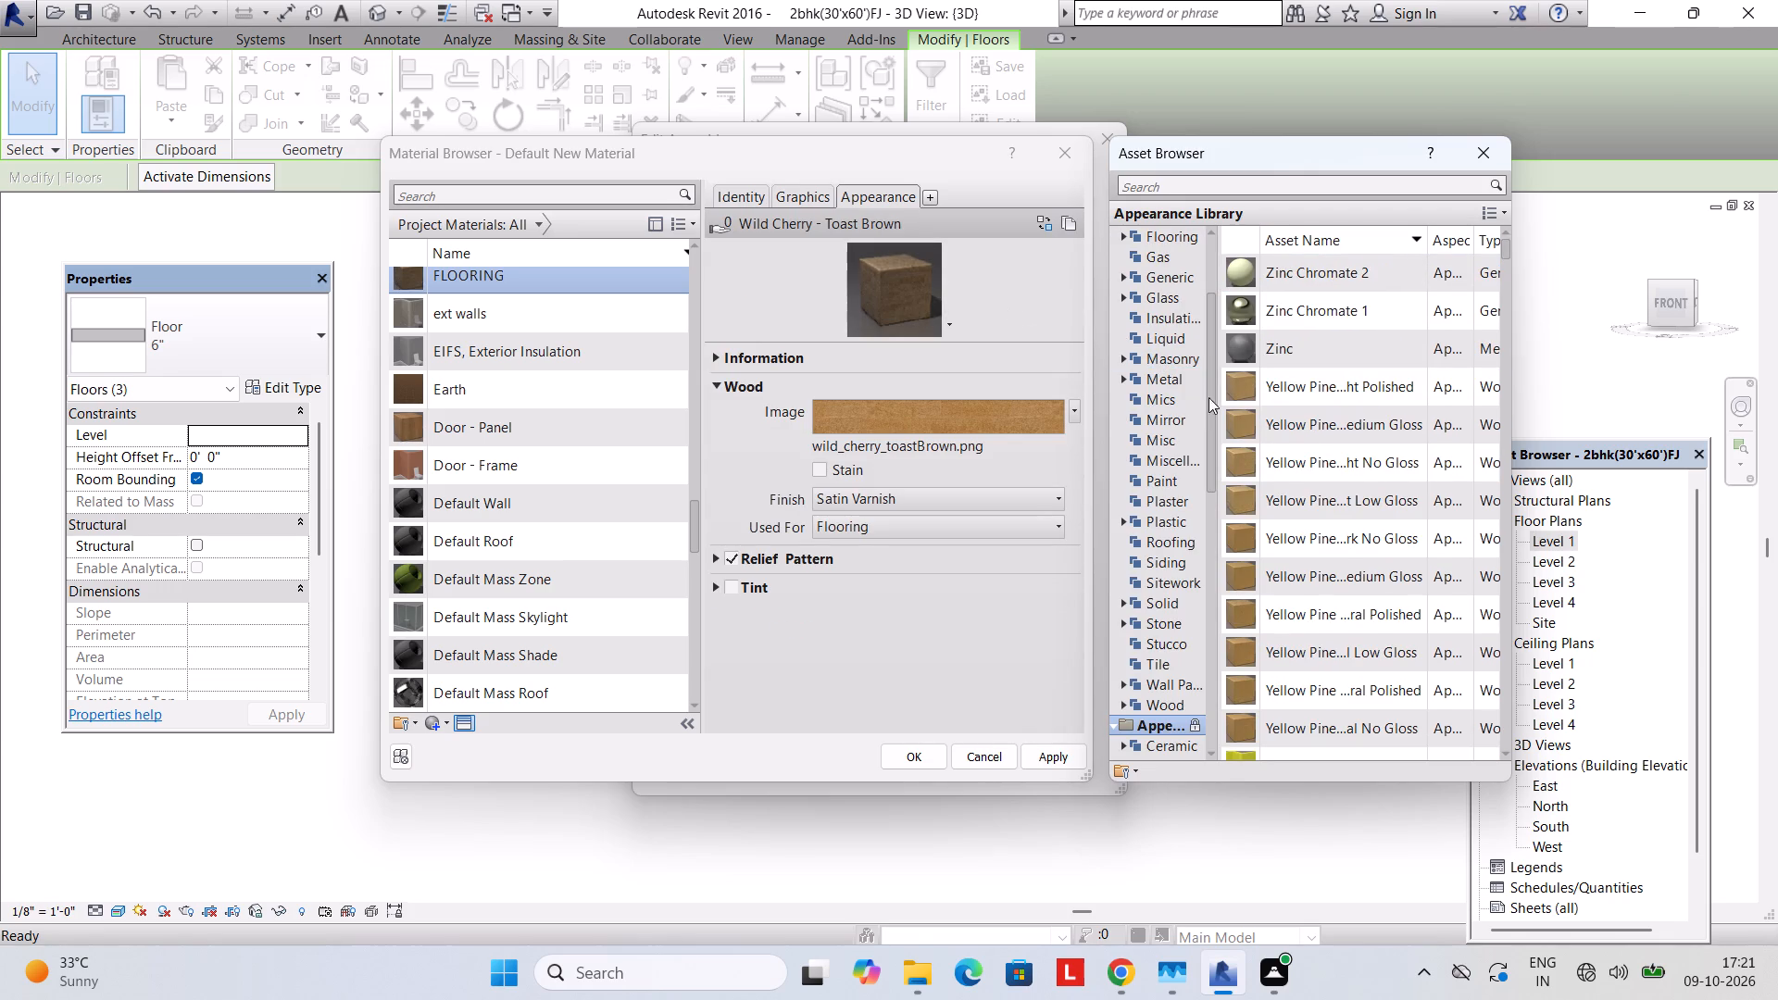
left_click(1319, 453)
Use the render appearance for FLOORING's shading, inspect its wood texture, and apply the material to the floor slabs.
left_click(799, 191)
left_click(832, 251)
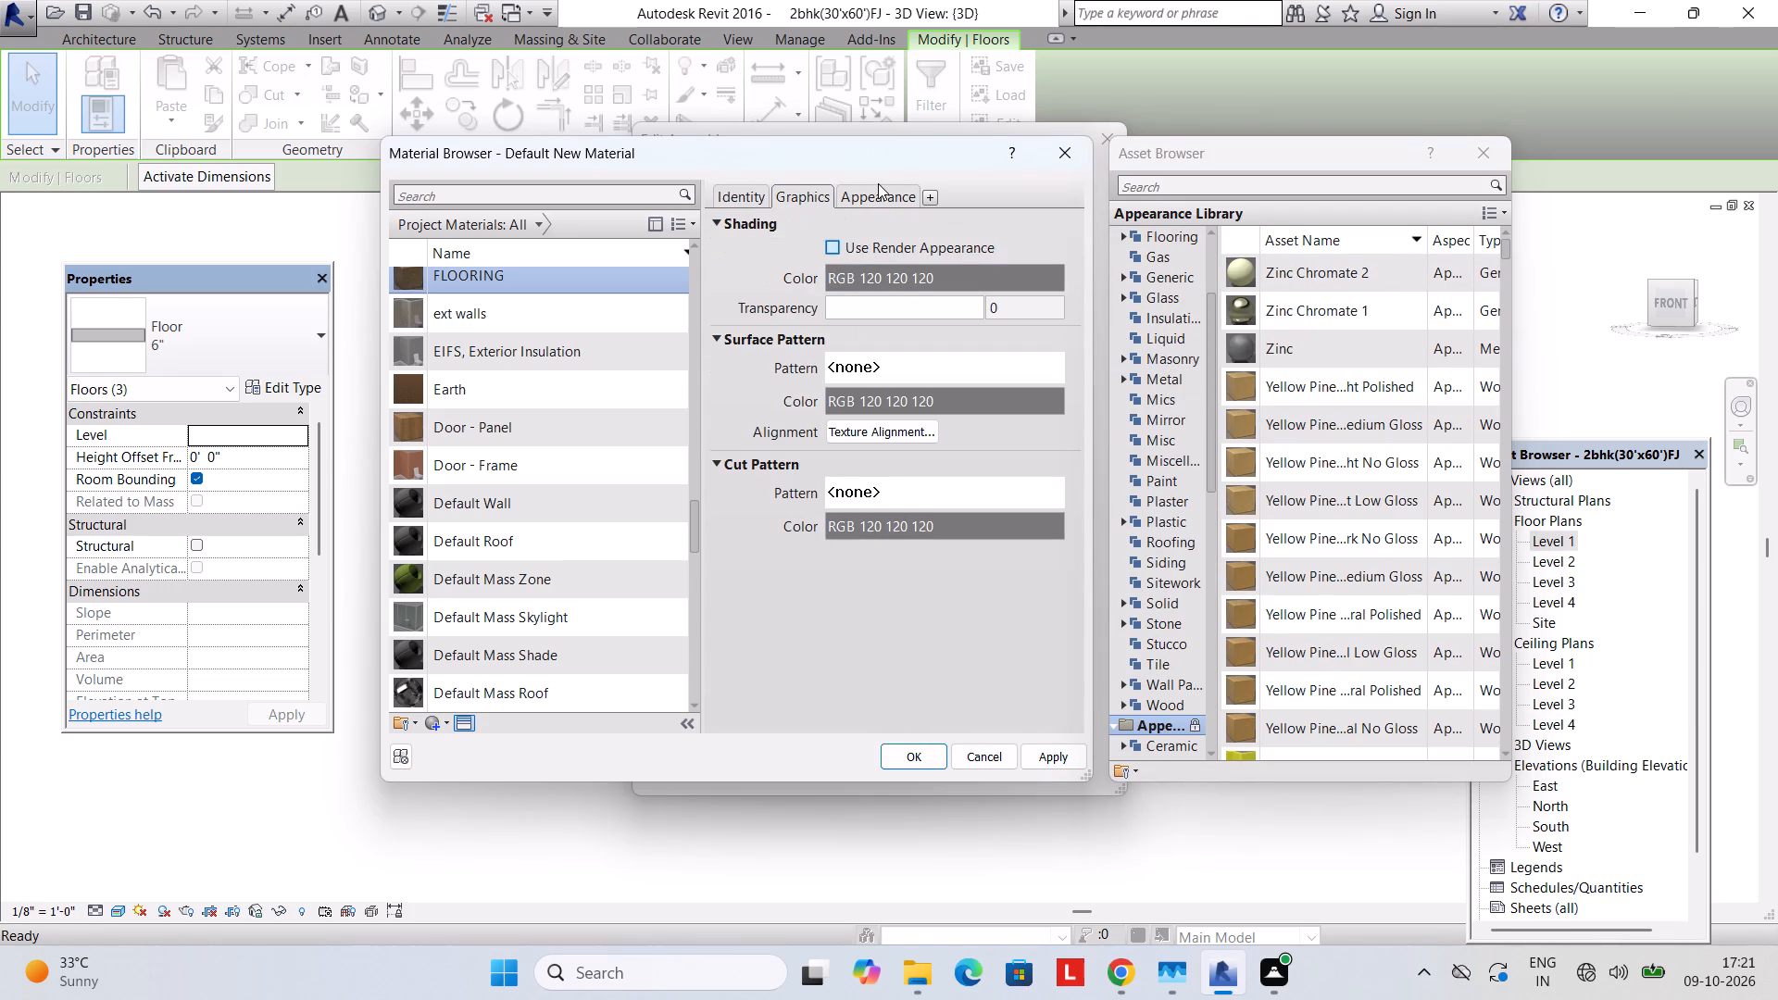
left_click(878, 183)
left_click(894, 191)
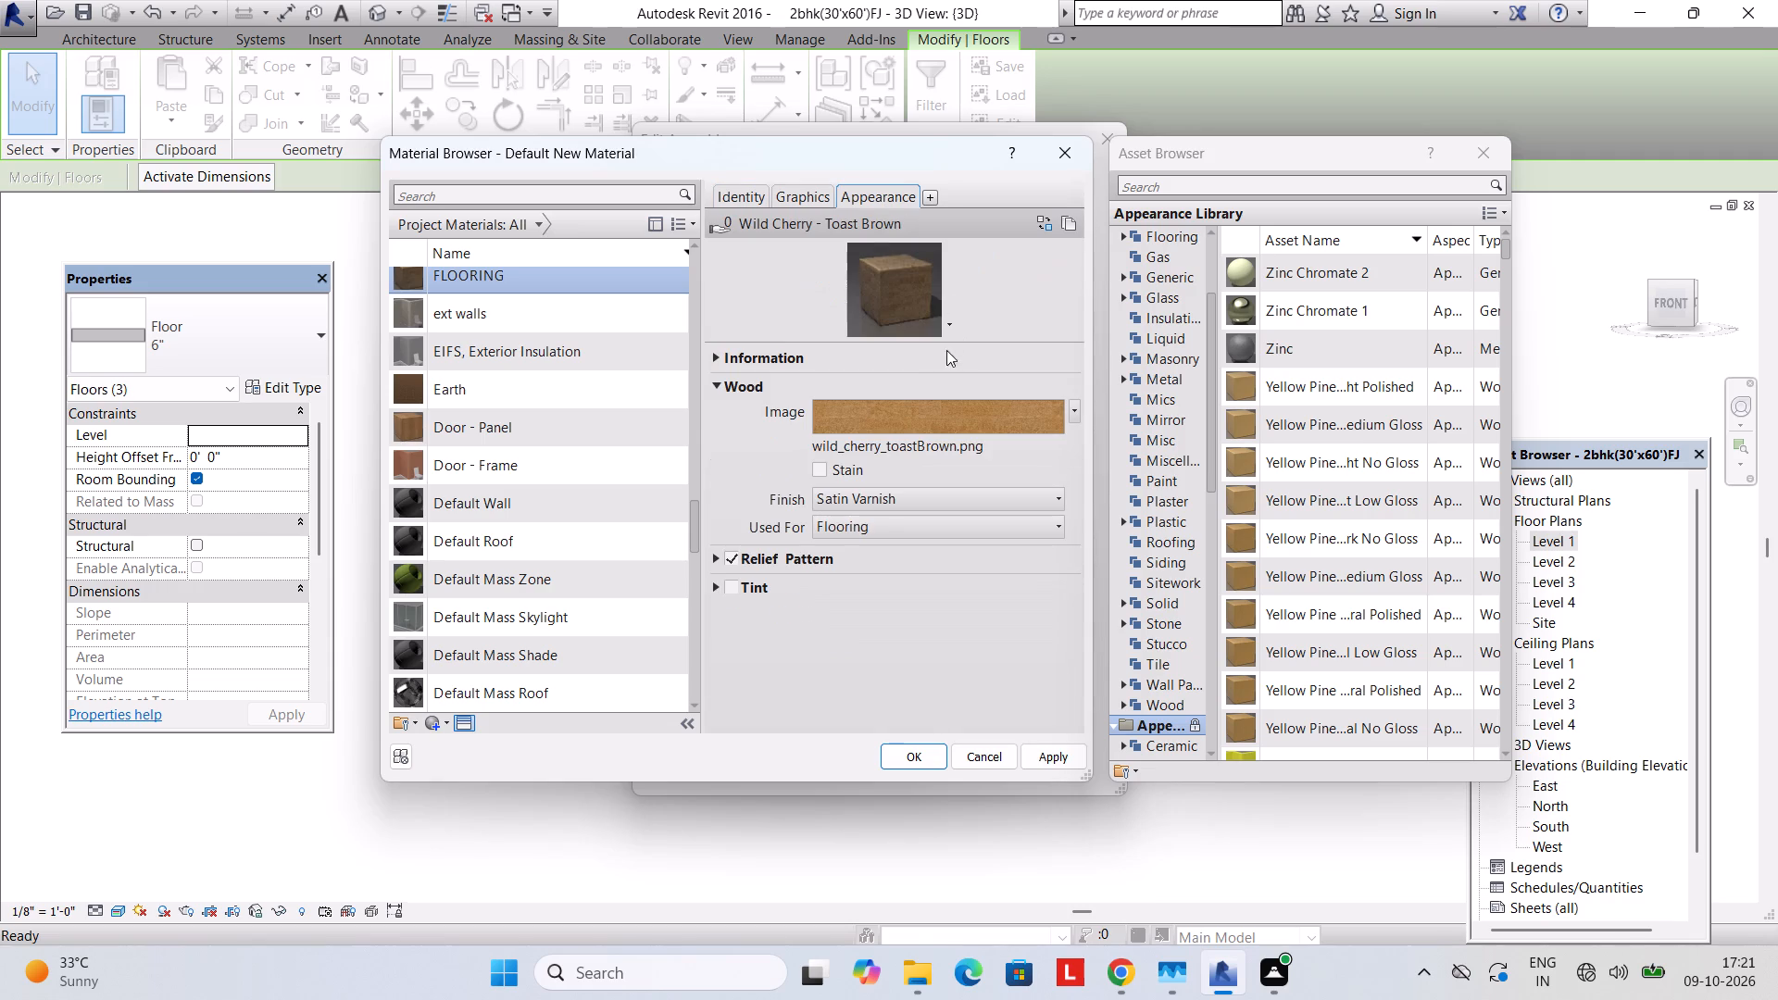
scroll(910, 377, "up", 3)
left_click(921, 425)
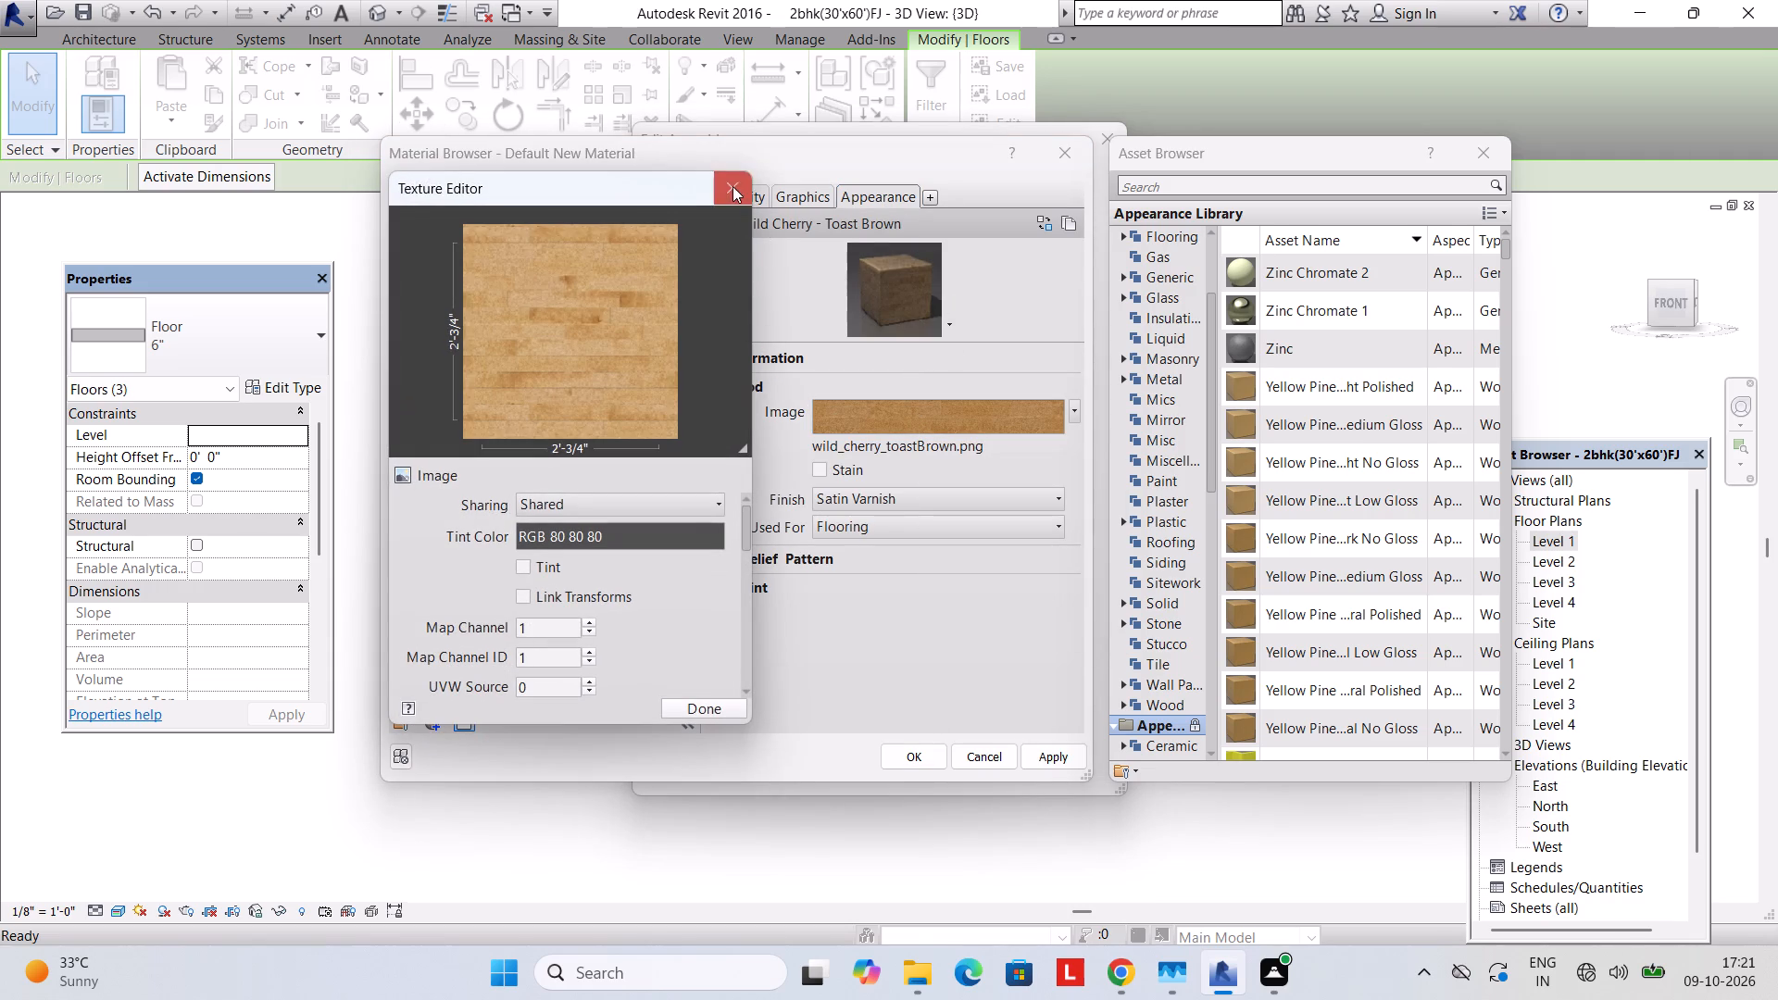
left_click(730, 184)
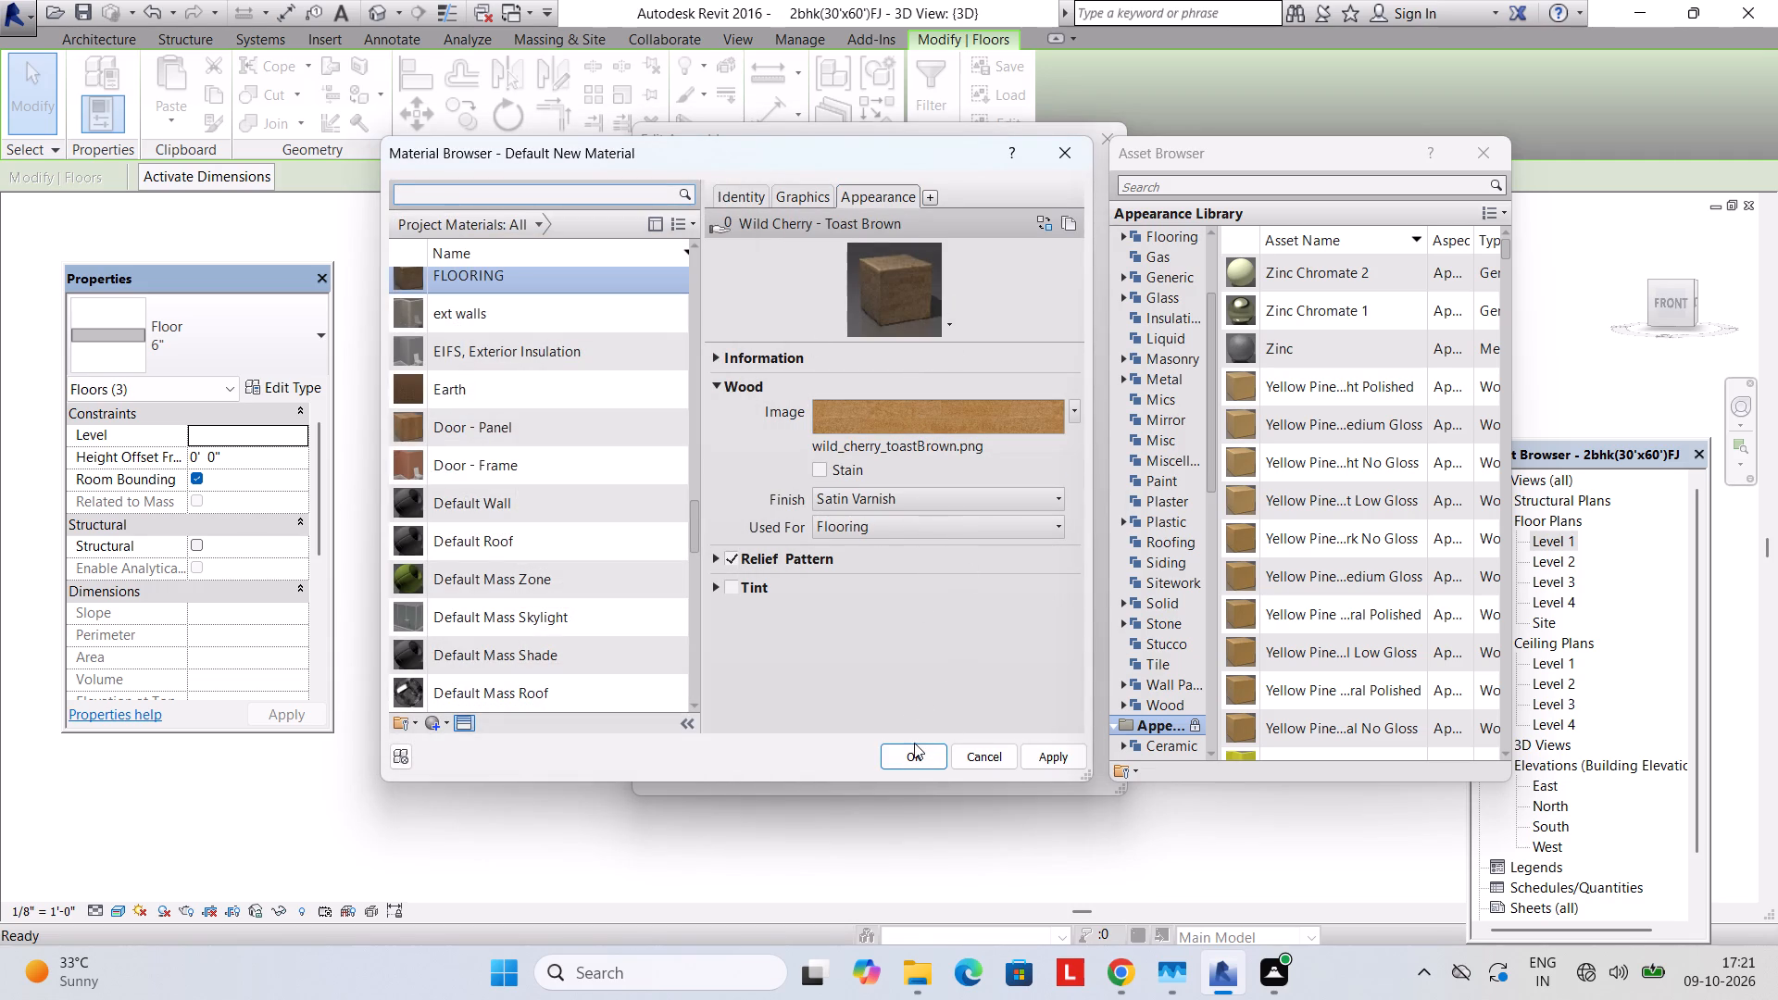
left_click(914, 743)
left_click(852, 758)
left_click(856, 762)
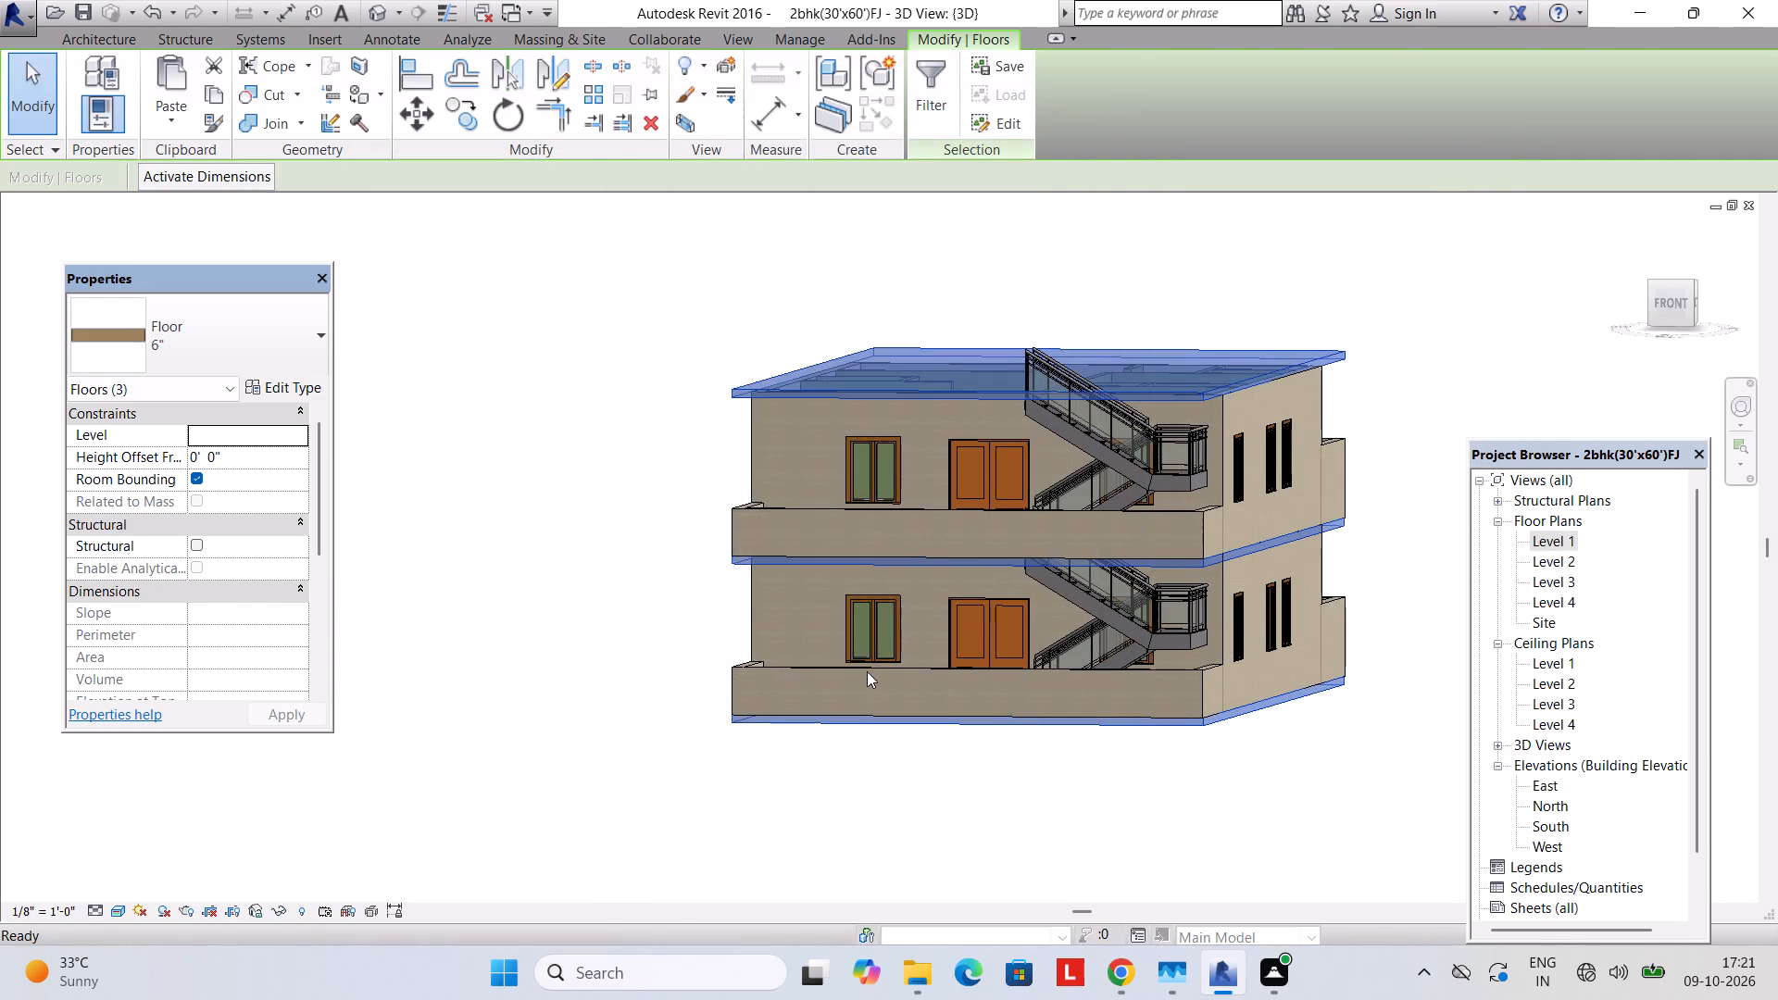
key("Escape")
In the Level 1 floor plan, delete the living room's west-wall window nearest the front wall.
middle_click_drag(924, 631, 966, 633)
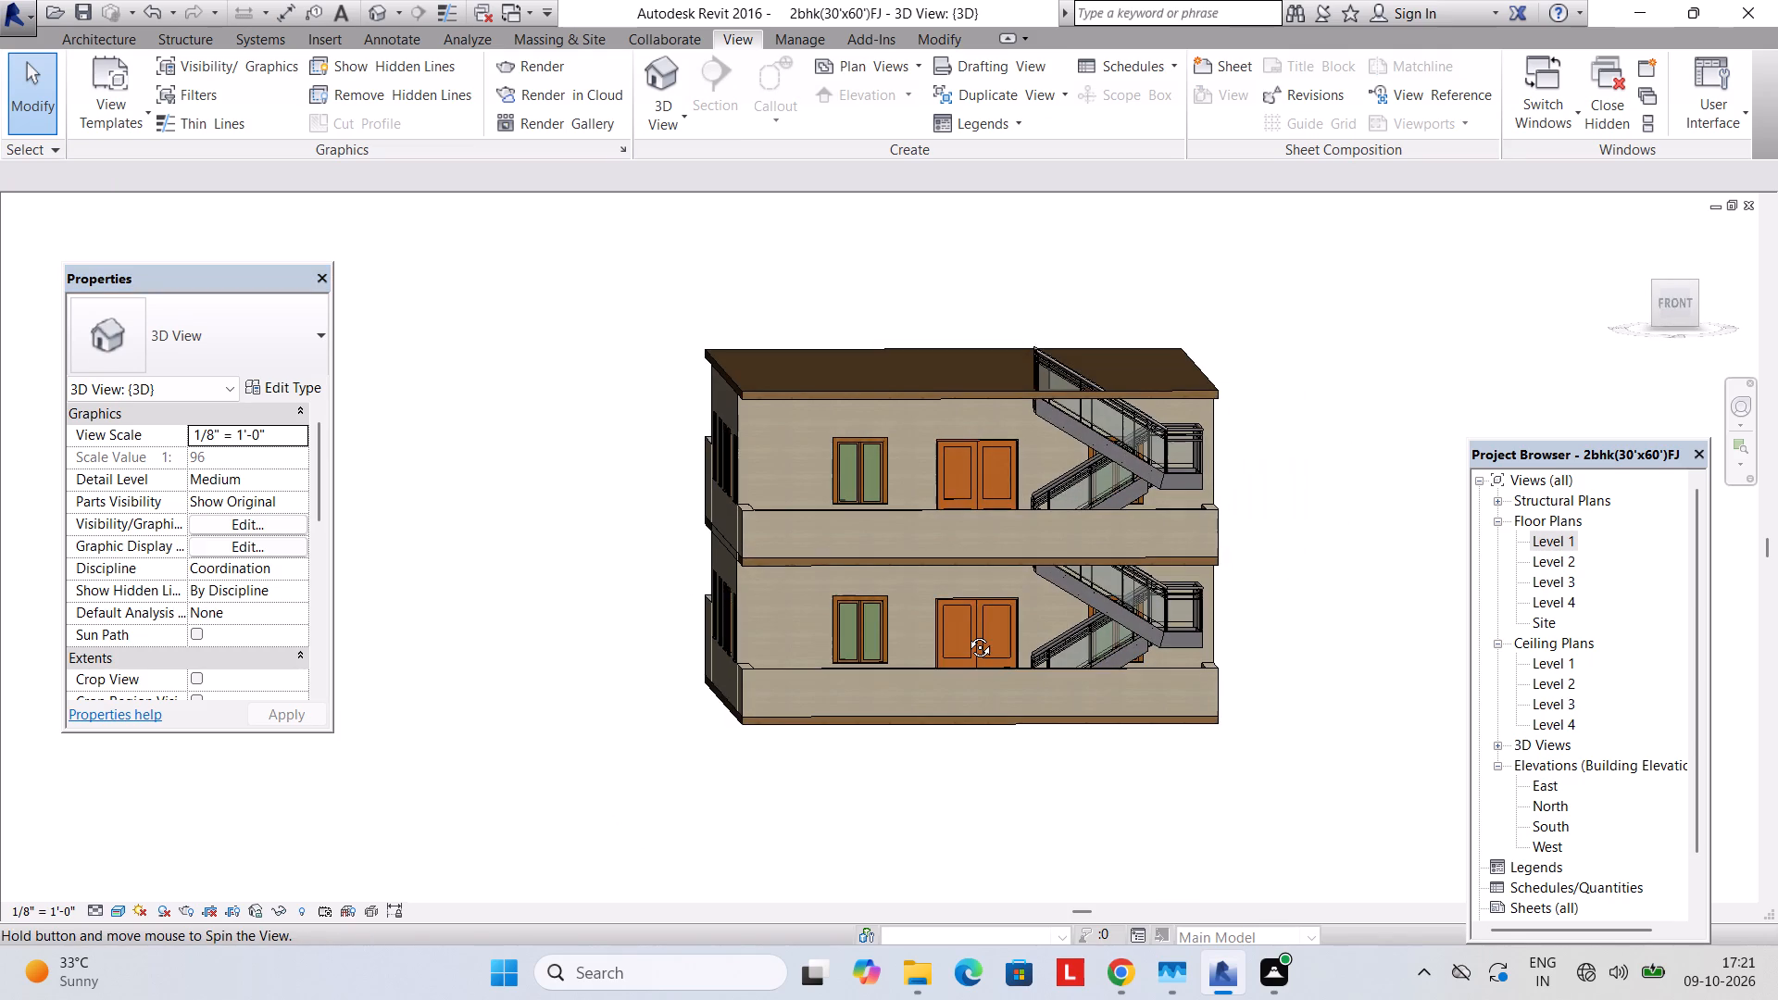
middle_click_drag(966, 633, 963, 634)
middle_click_drag(940, 620, 1226, 614, "shift")
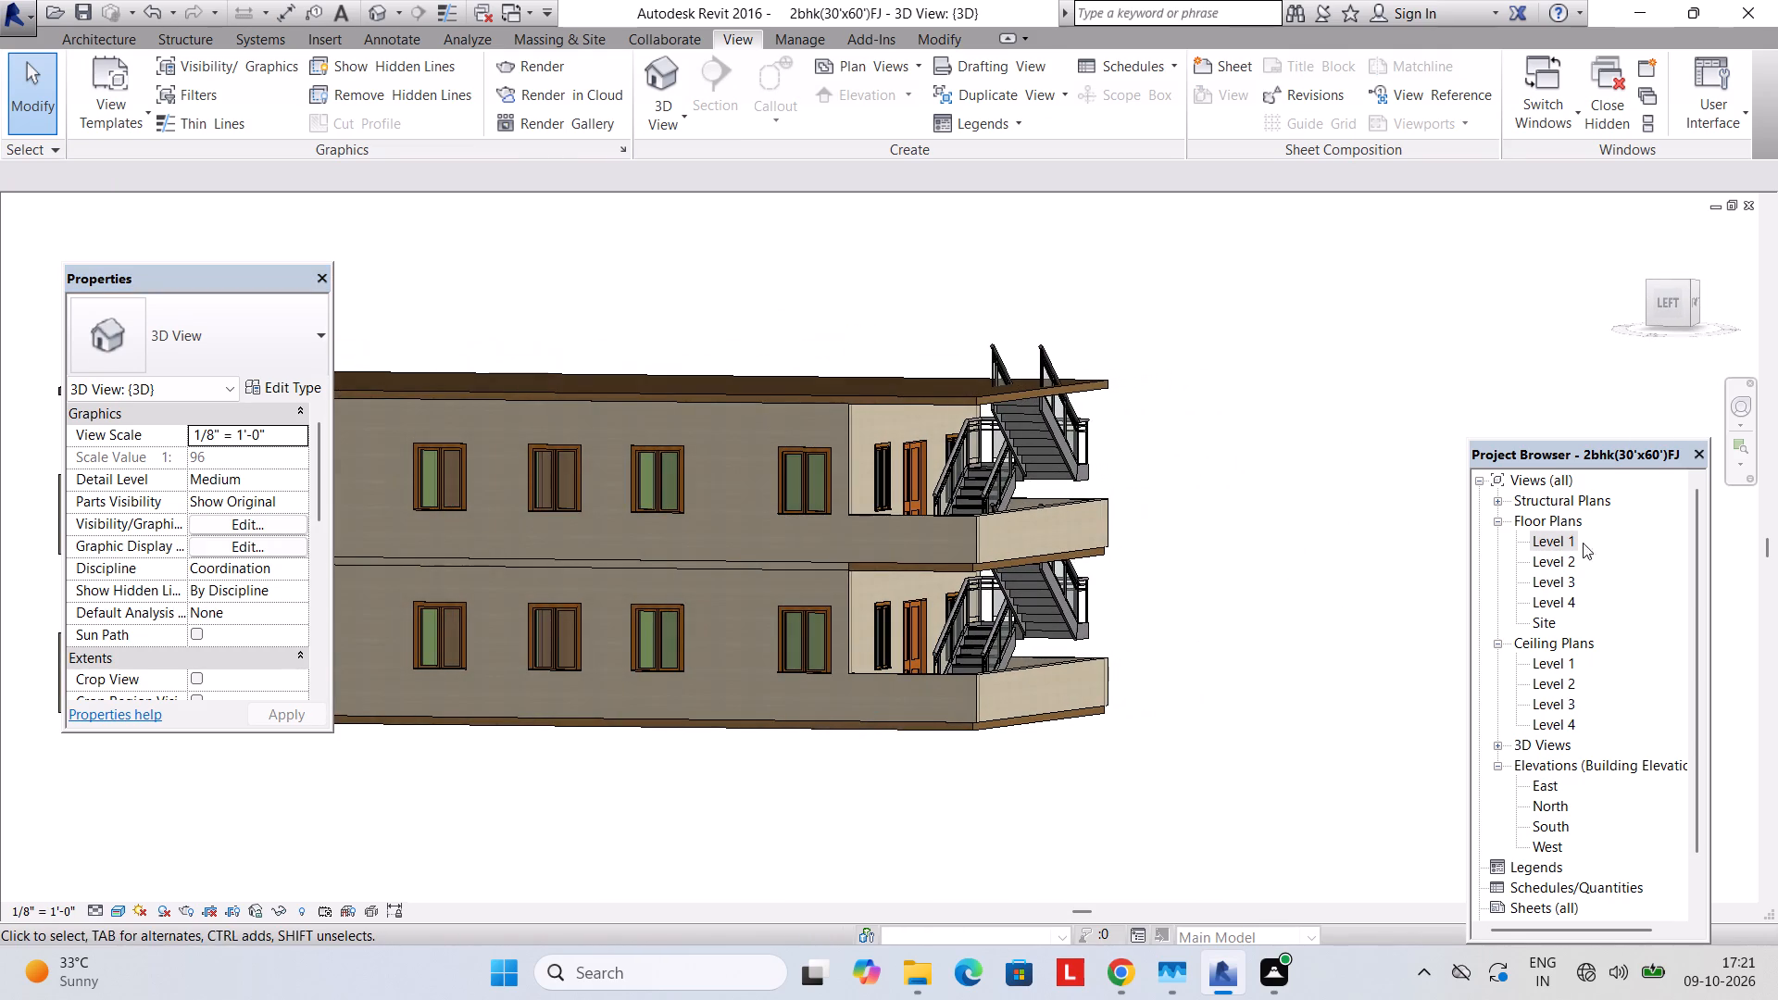
double_click(1561, 543)
middle_click_drag(895, 748, 1058, 744)
scroll(936, 605, "up", 1)
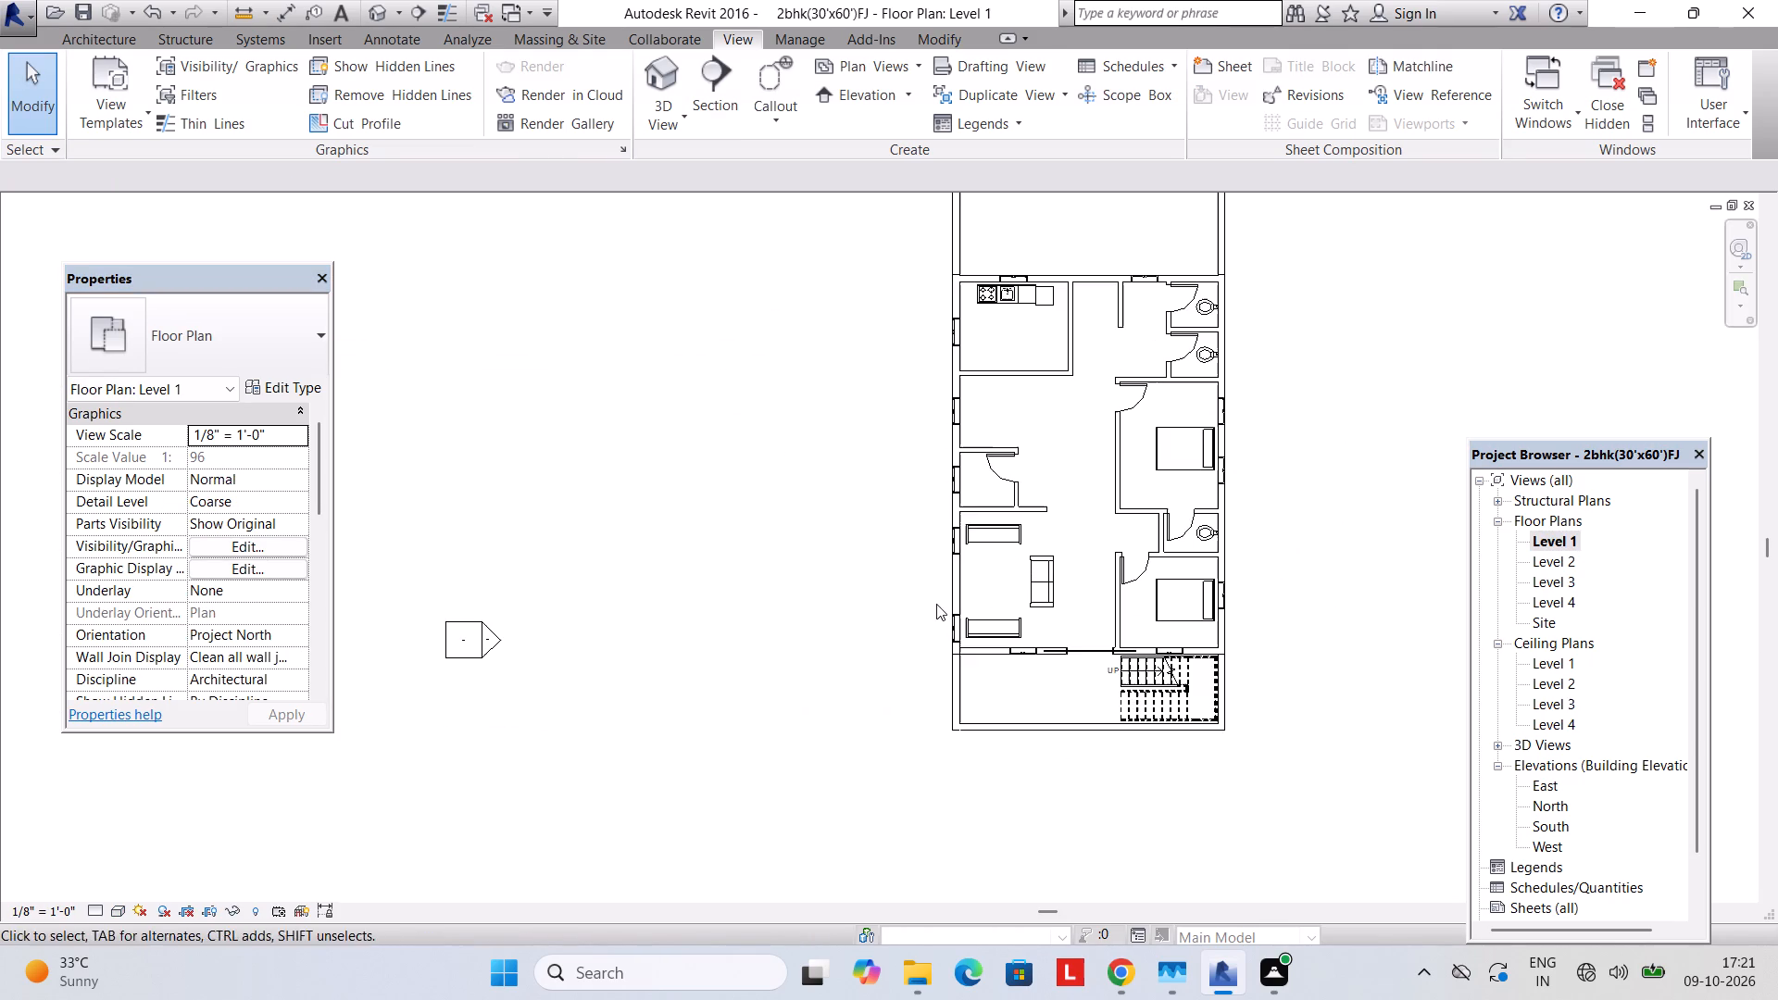
left_click(958, 626)
key("Delete")
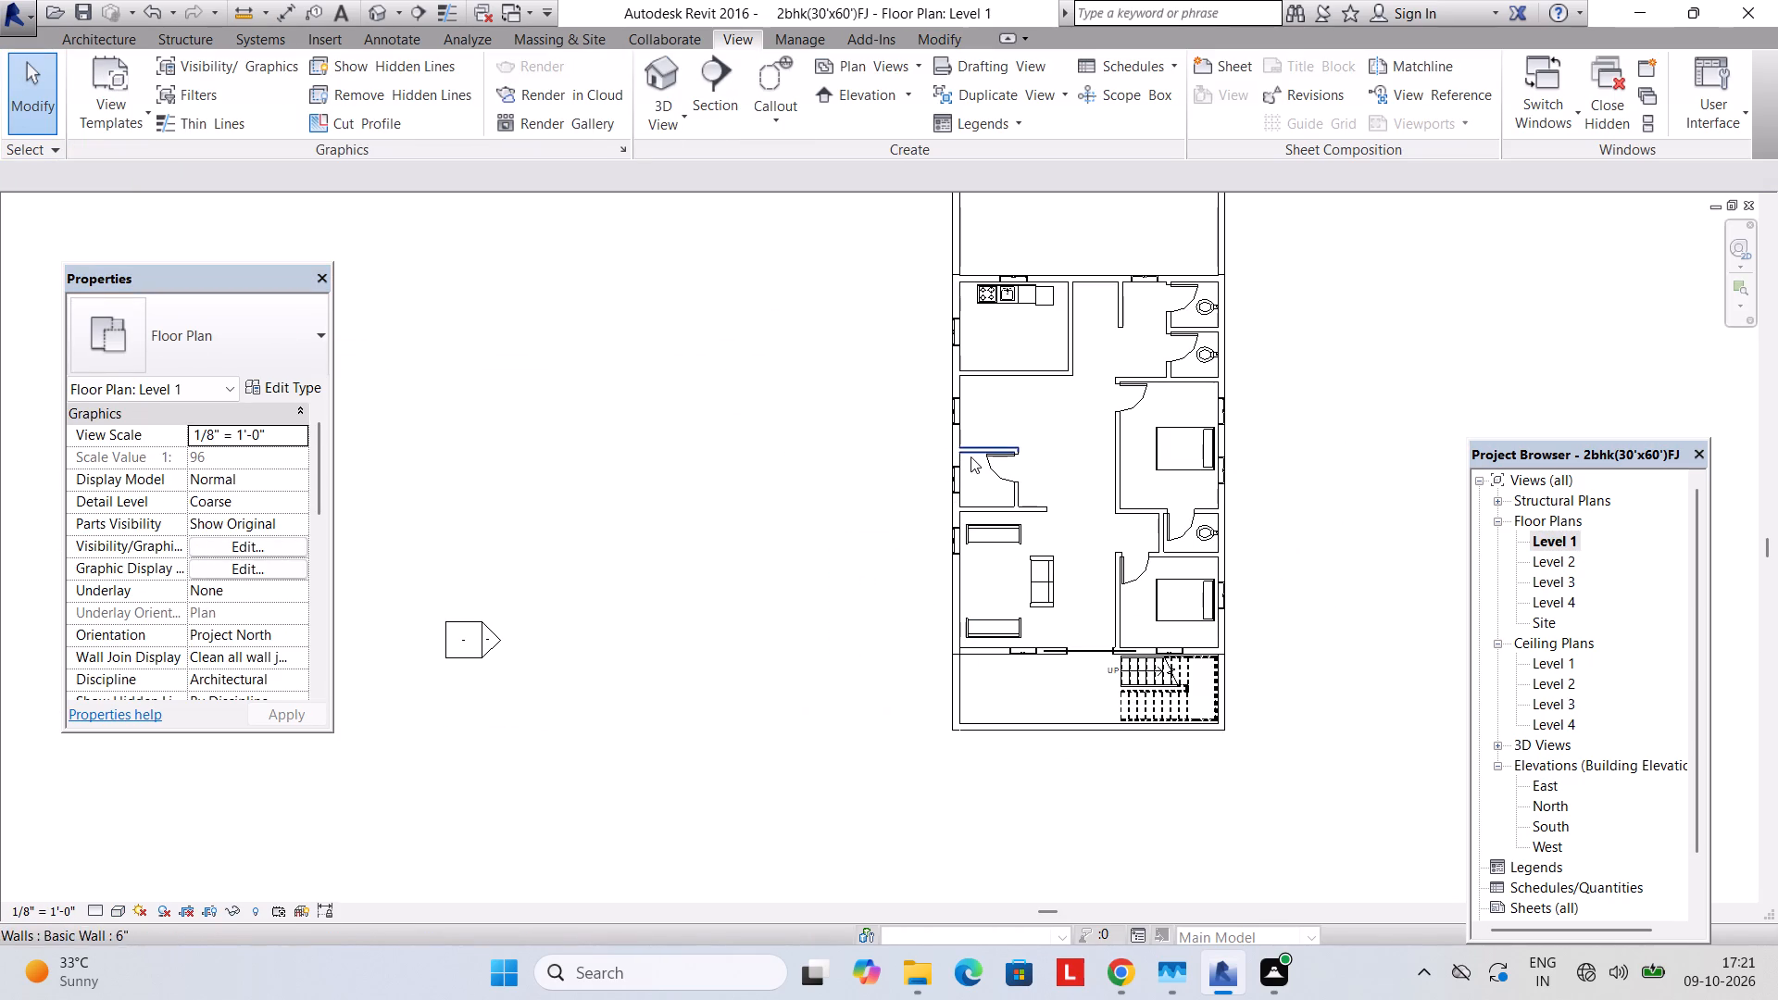
Delete the 48" x 48" casement window in the living room's front wall on Level 1.
scroll(958, 474, "up", 5)
middle_click_drag(958, 473, 929, 668)
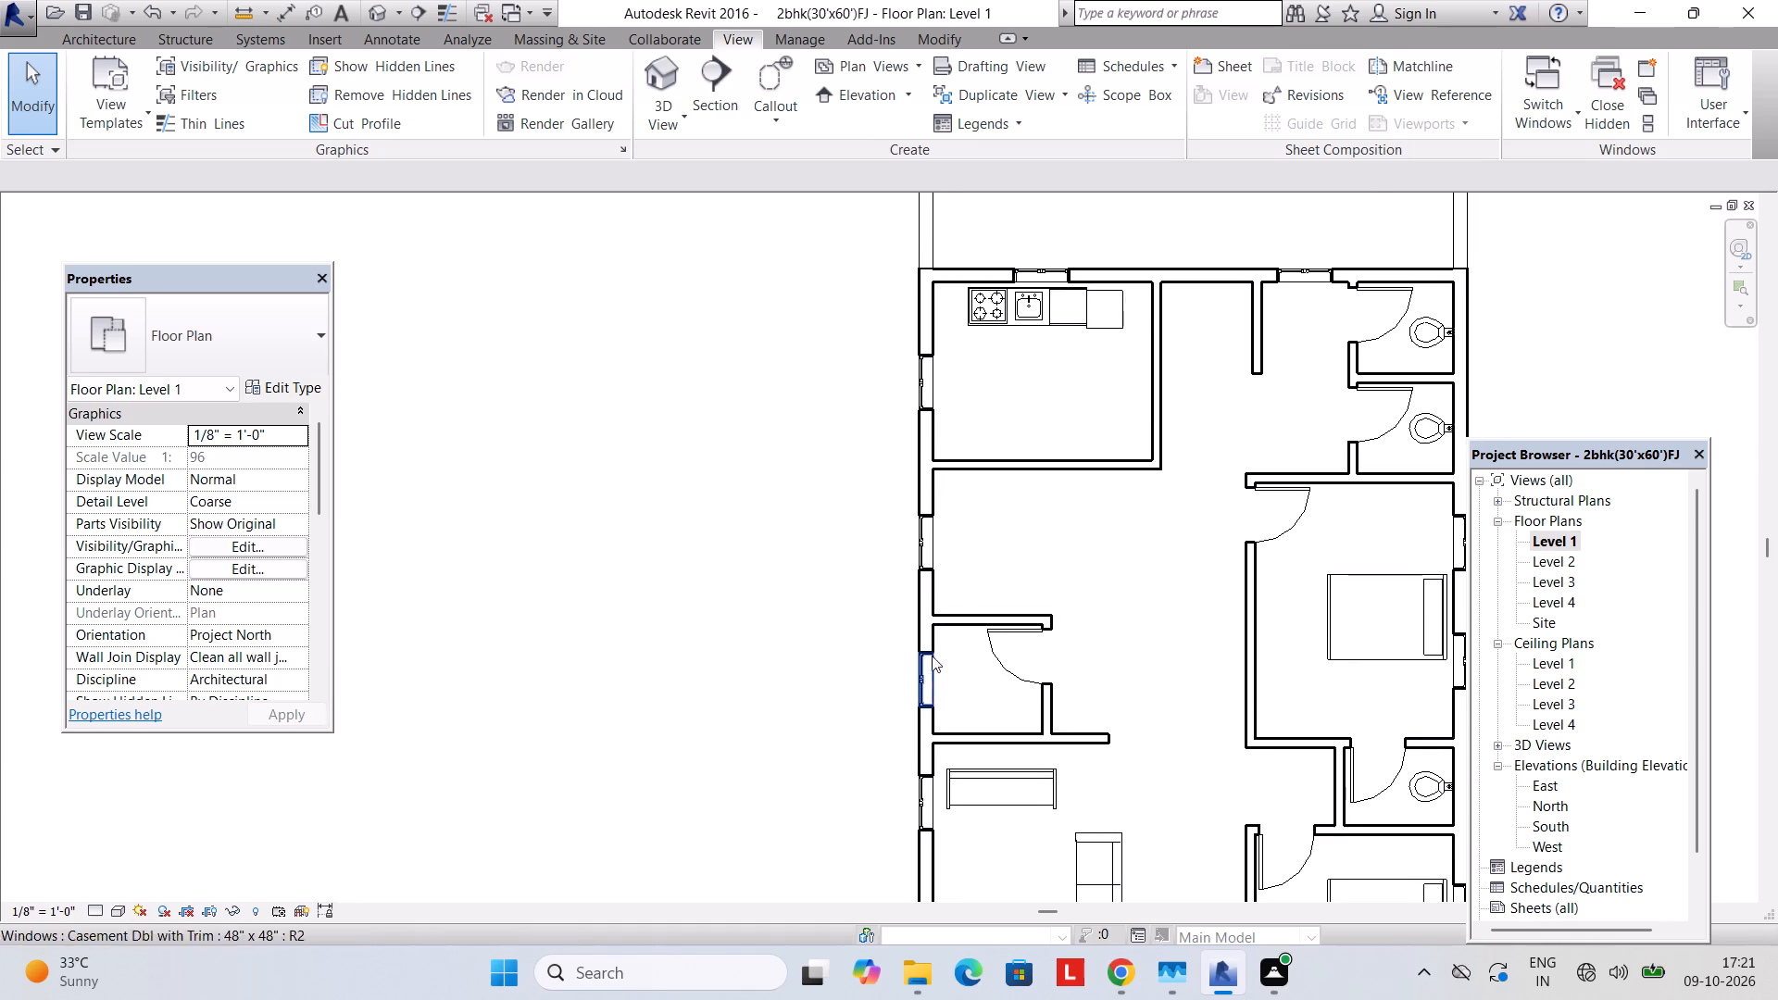
scroll(927, 534, "down", 3)
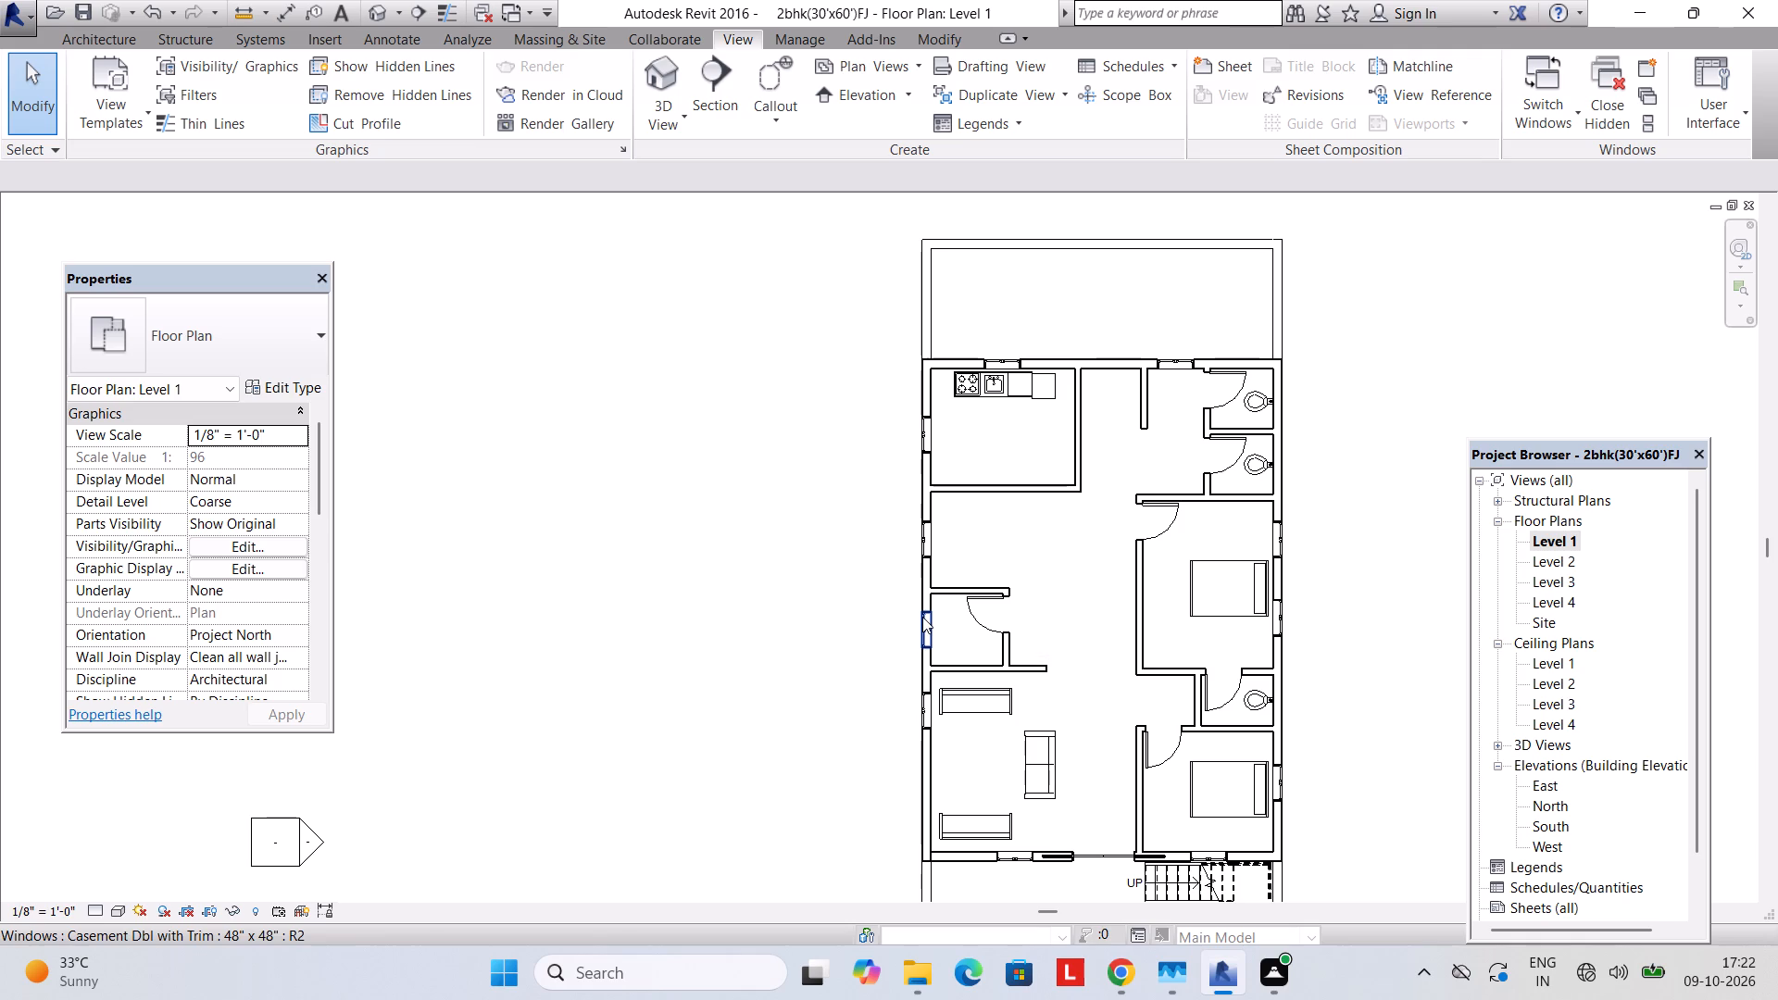
middle_click_drag(933, 654, 919, 572)
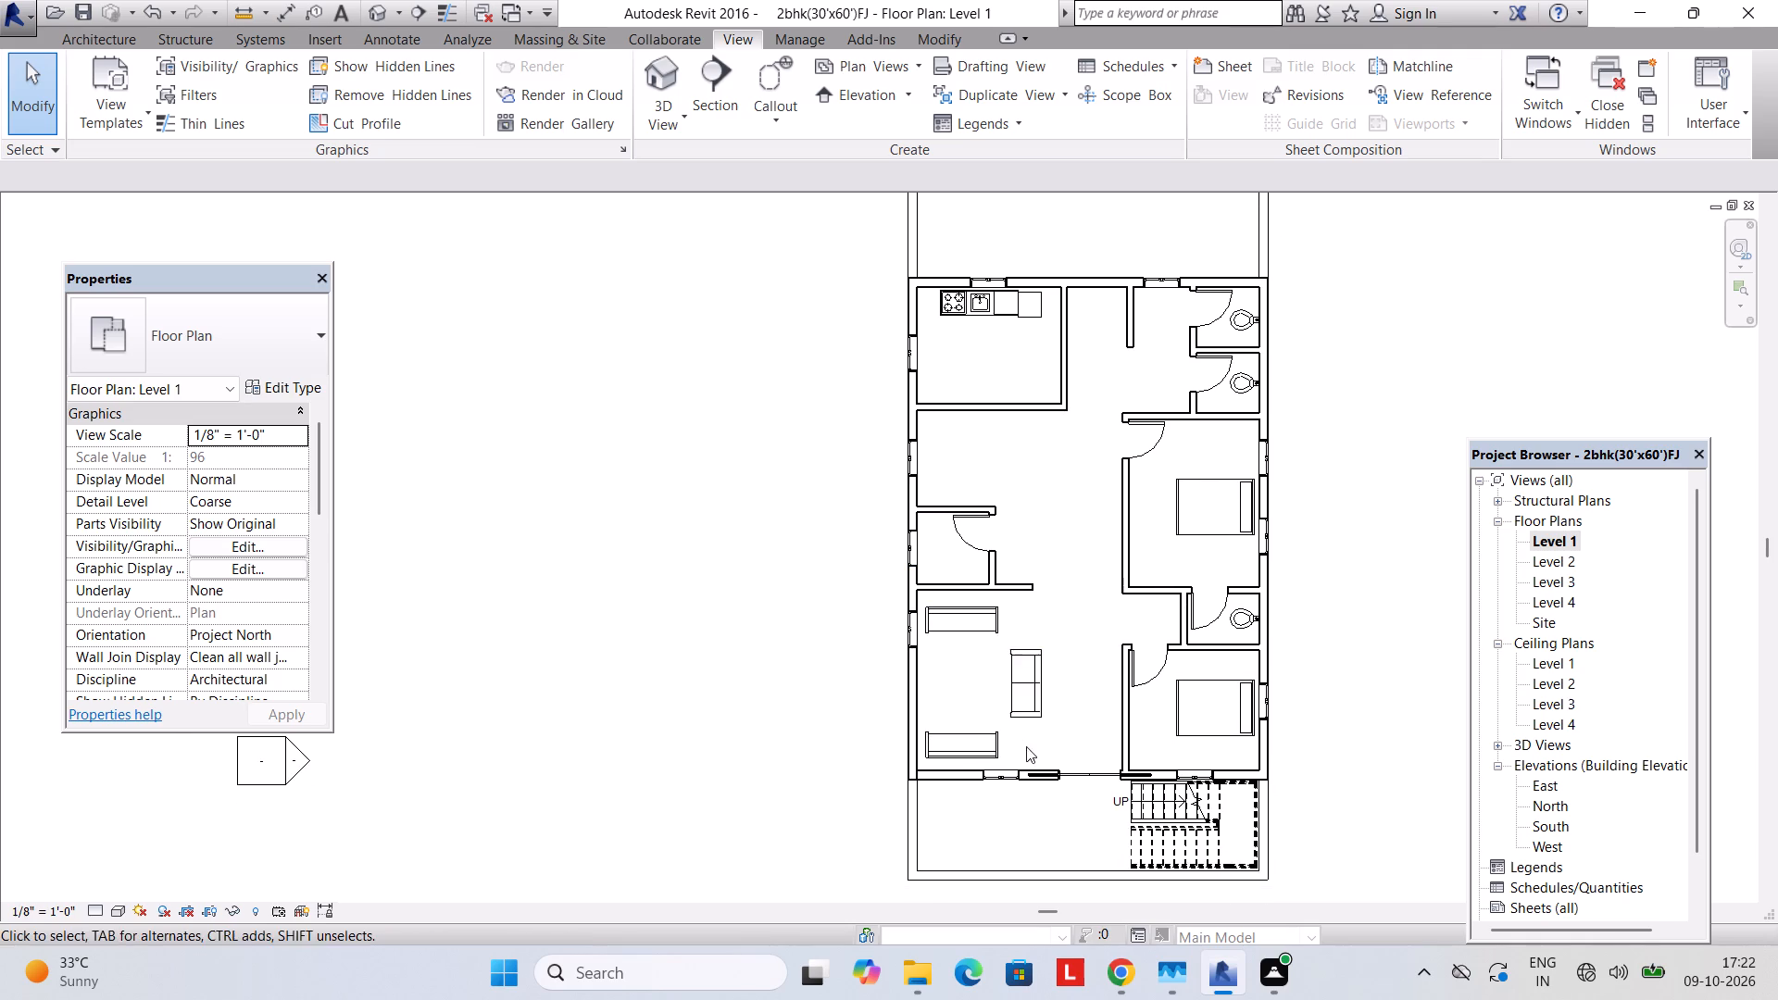
scroll(1026, 746, "up", 1)
middle_click_drag(1011, 771, 1006, 711)
left_click(972, 718)
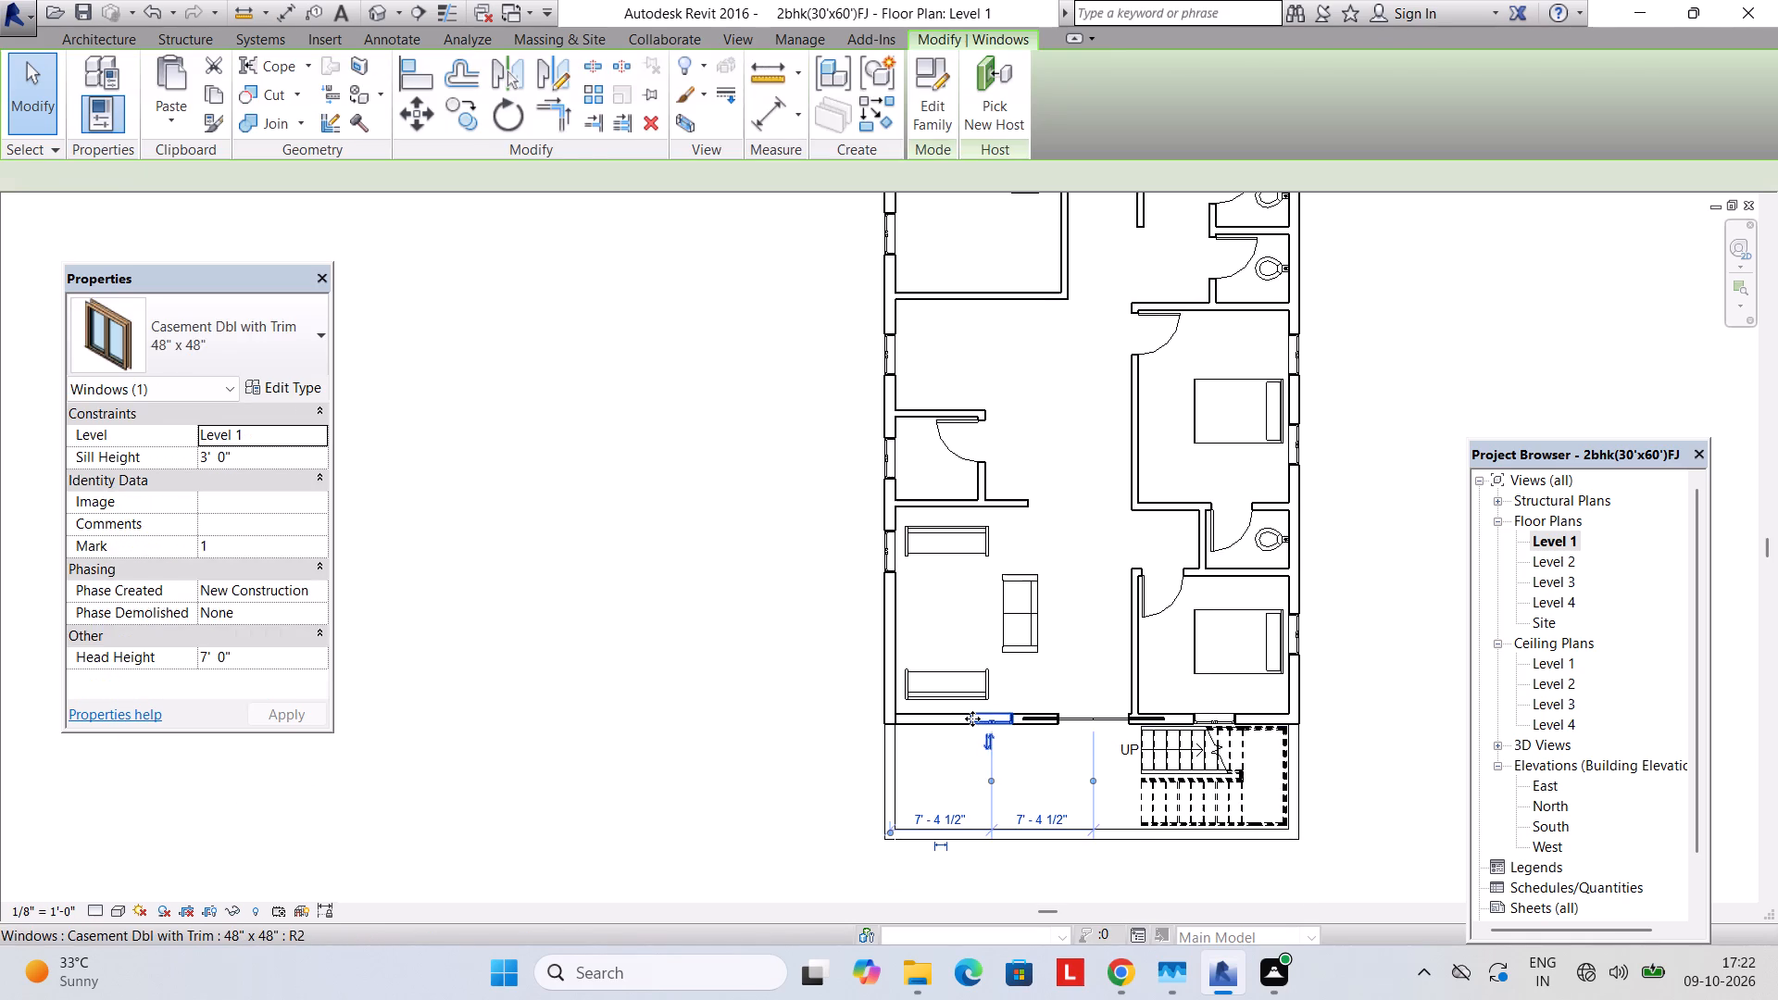
key("Delete")
Nudge the living room's remaining west-wall window toward the front, to about 12'-4" from the partition and 3'-3 1/2" from the front wall.
middle_click_drag(919, 723, 940, 817)
middle_click_drag(930, 702, 927, 769)
scroll(922, 750, "up", 2)
left_click(906, 721)
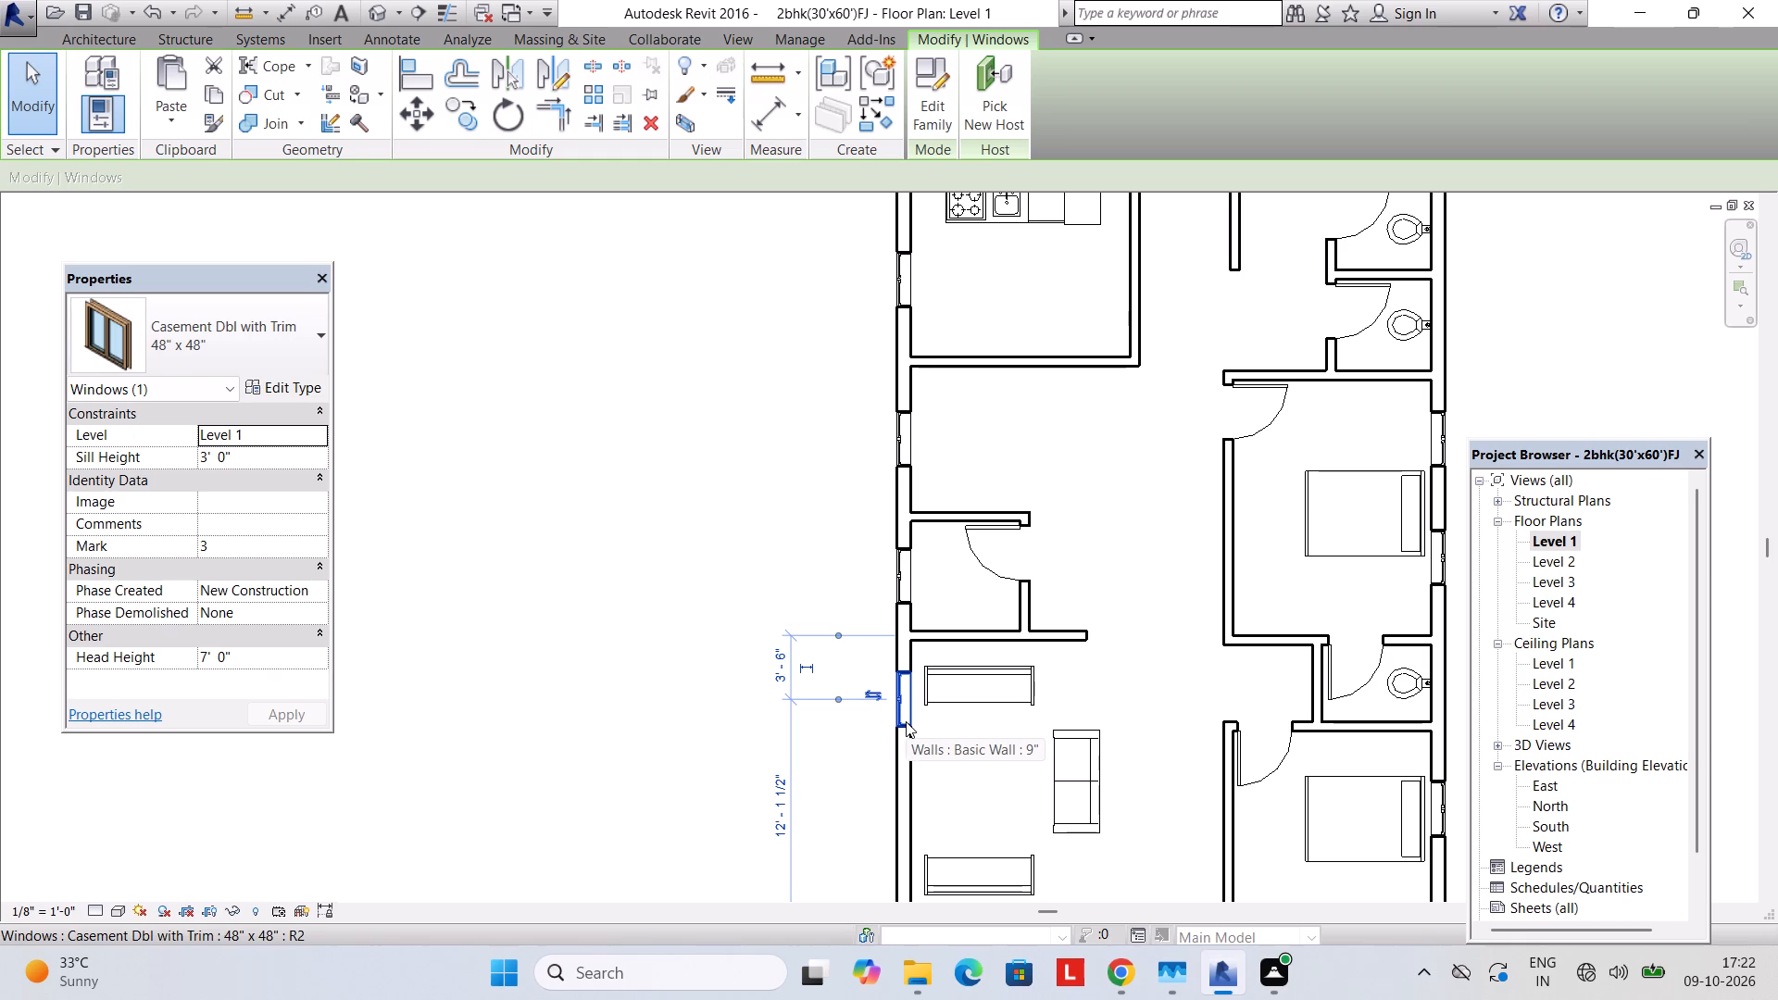
key("Down")
key("Down")
key("Down")
key("Down")
key("Down")
key("Down")
key("Down")
key("Down")
key("Down")
key("Down")
key("Down")
key("Down")
key("Down")
key("Down")
key("Down")
key("Down")
key("Down")
key("Down")
key("Down")
key("Down")
key("Down")
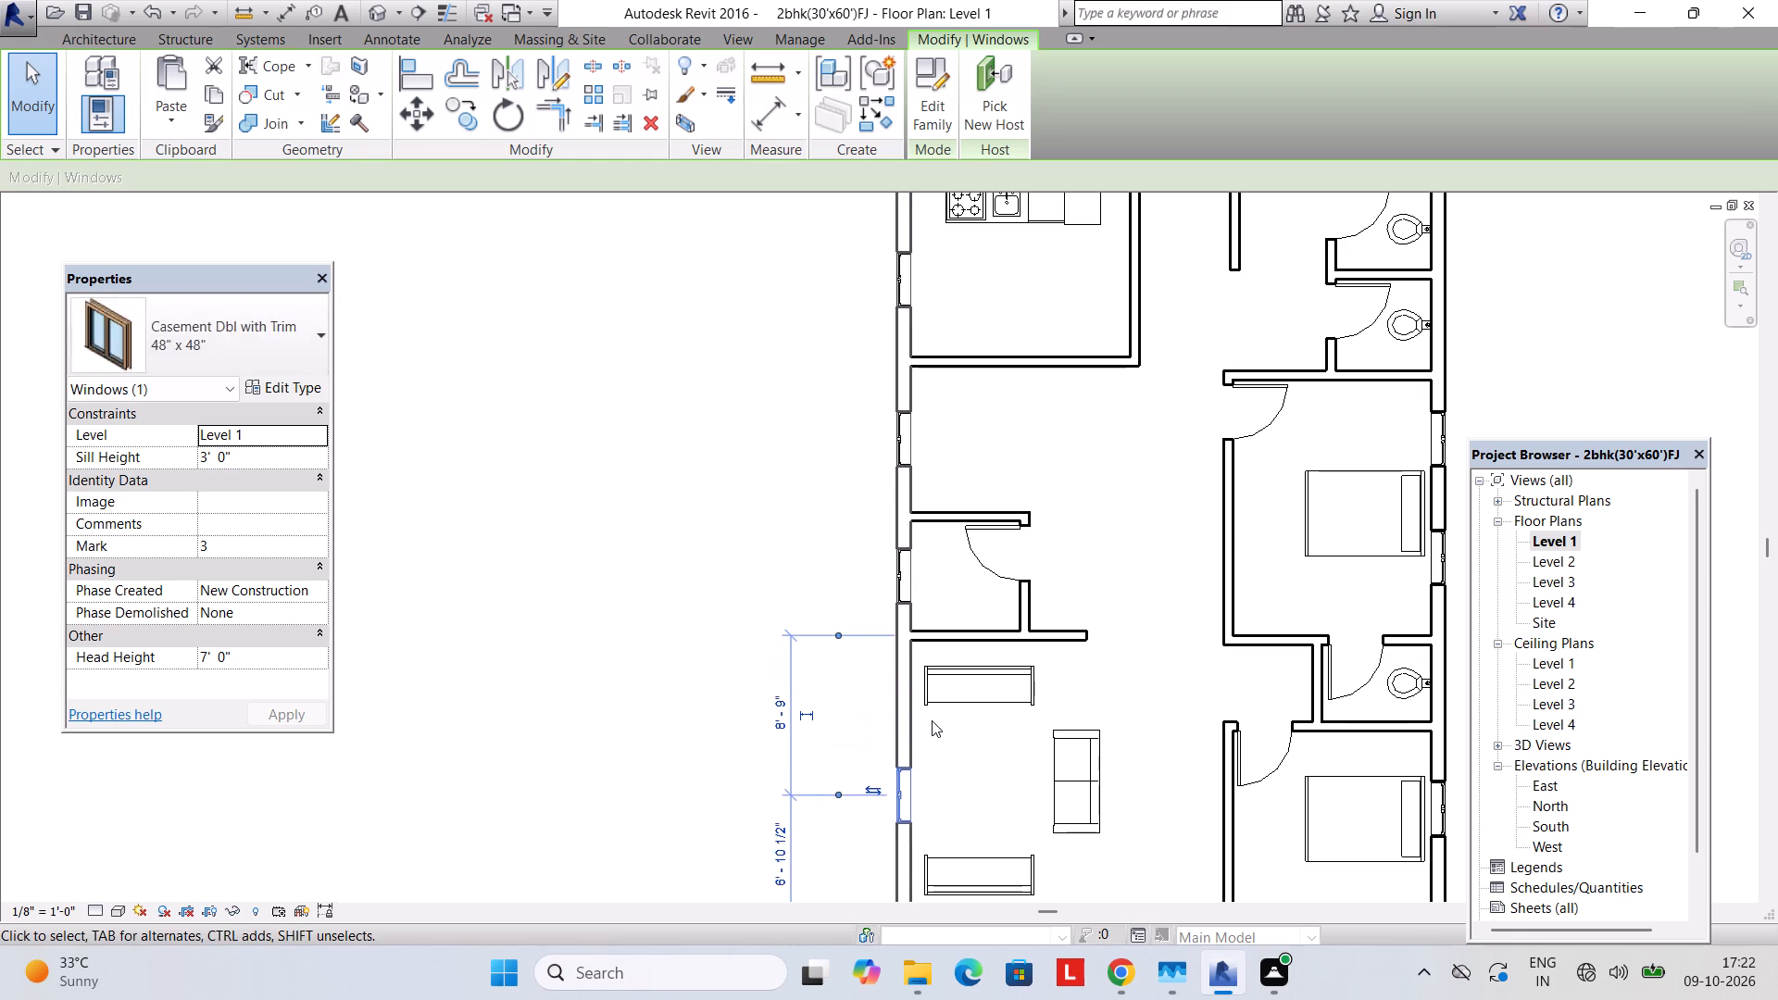
key("Down")
scroll(932, 720, "down", 2)
middle_click_drag(932, 720, 938, 694)
key("Down")
key("Down")
key("Down")
key("Down")
key("Down")
key("Down")
key("Down")
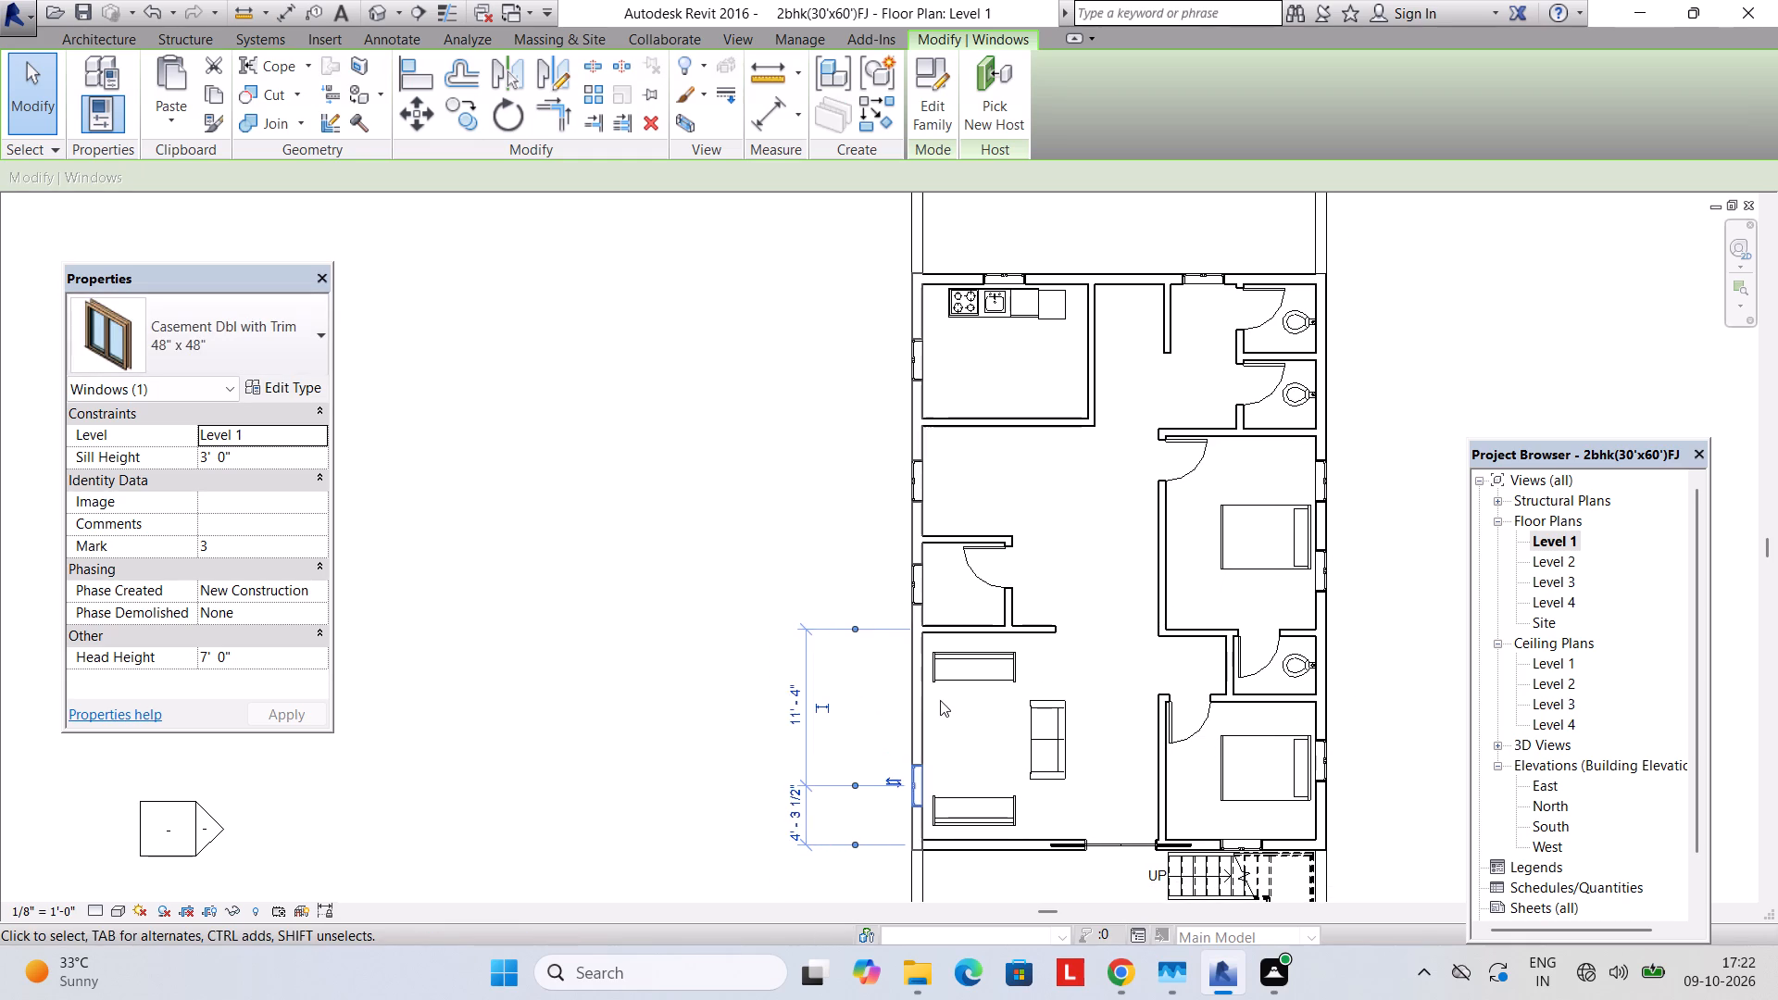
key("Down")
key("Down")
key("Down")
key("Down")
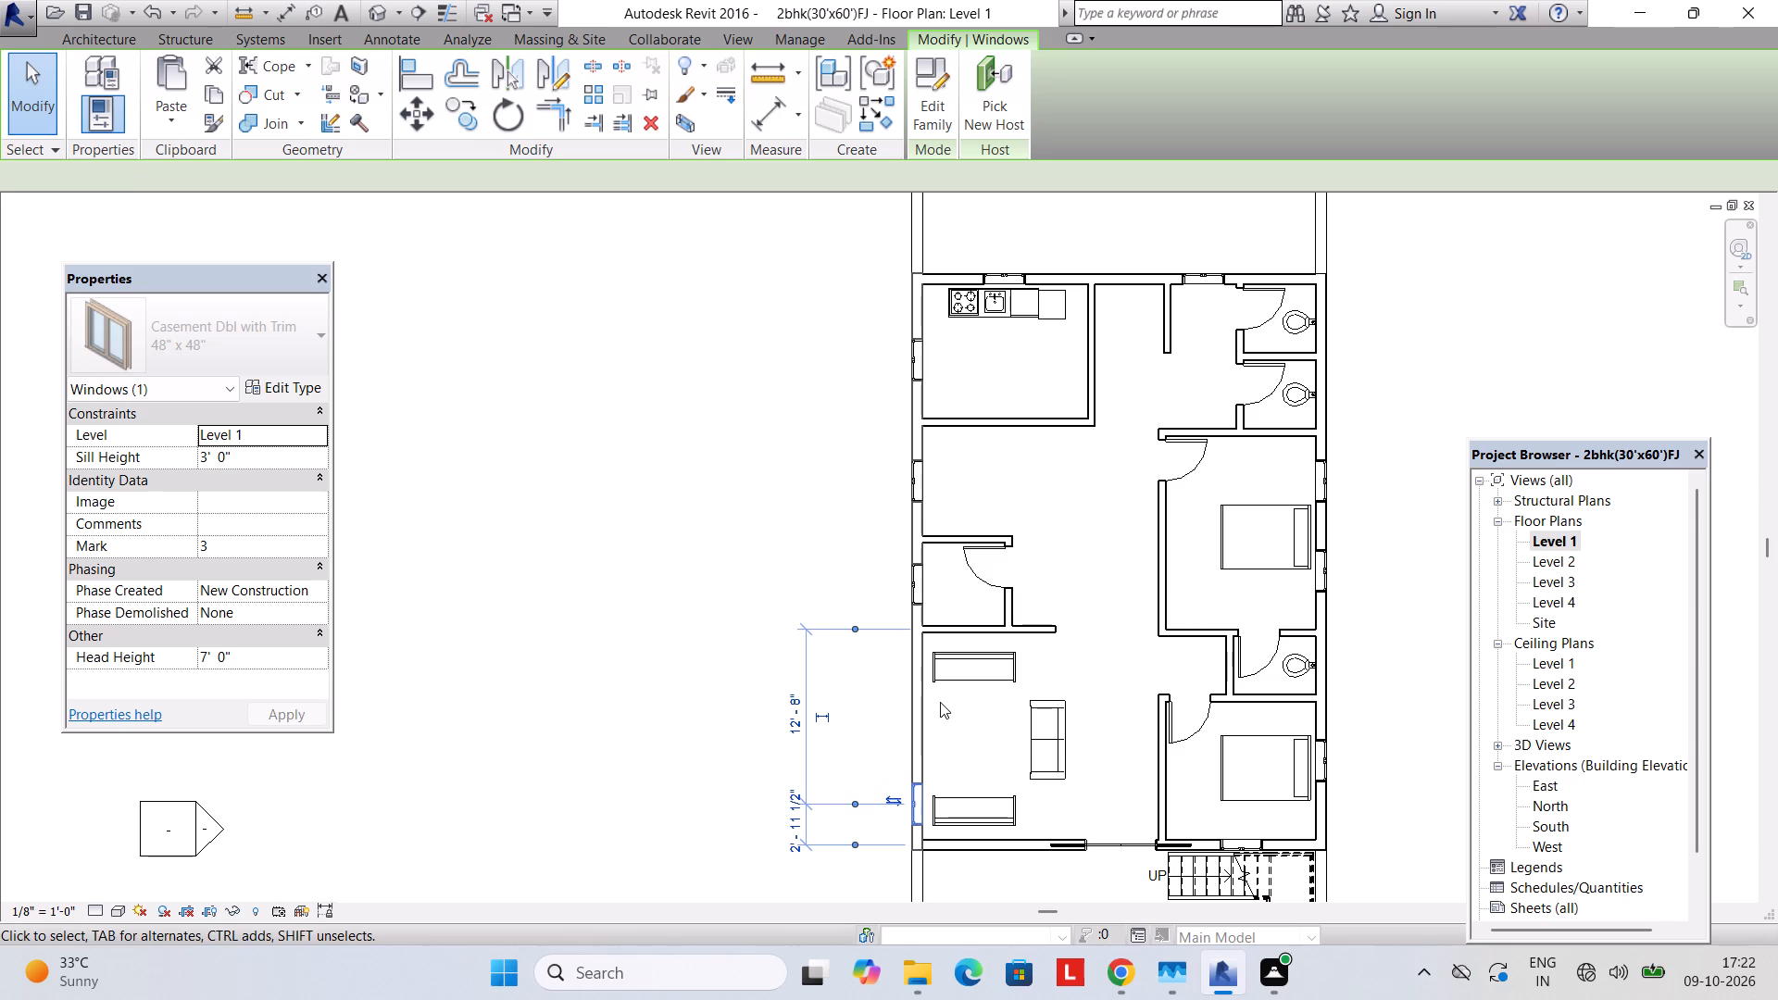
key("Up")
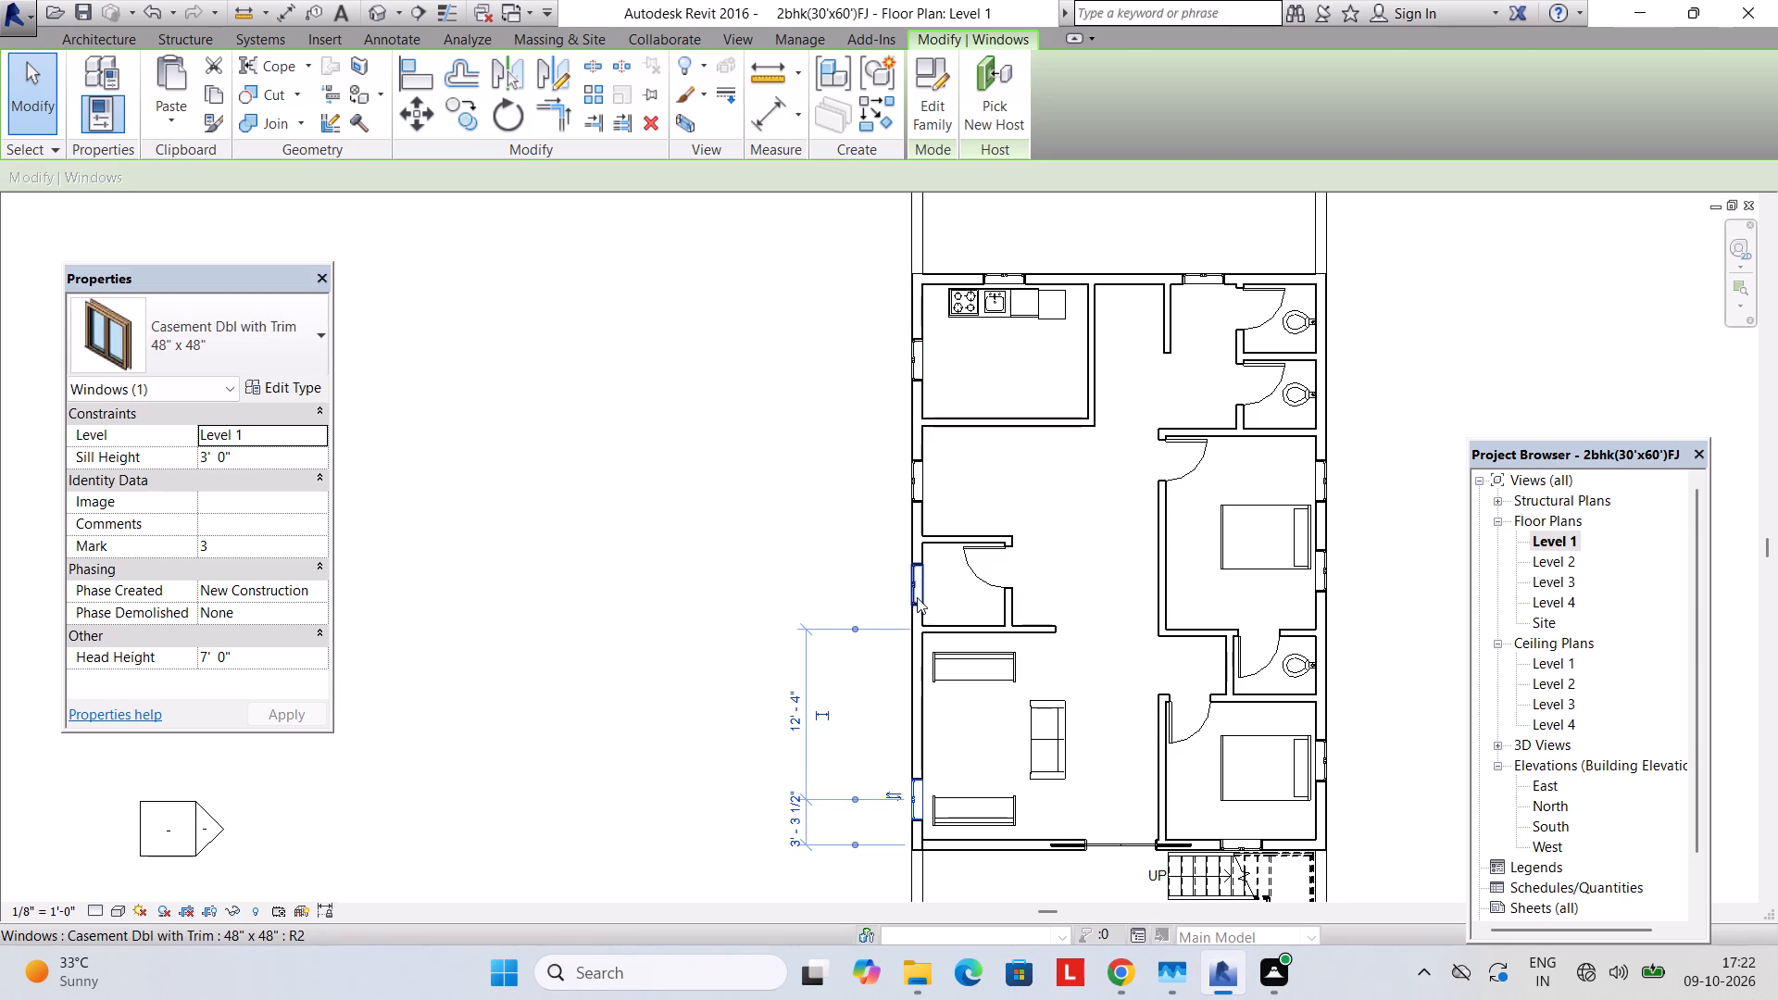
key("Escape")
Delete the Level 1 west-wall window in the open area between the kitchen and the small room with a door.
left_click(916, 482)
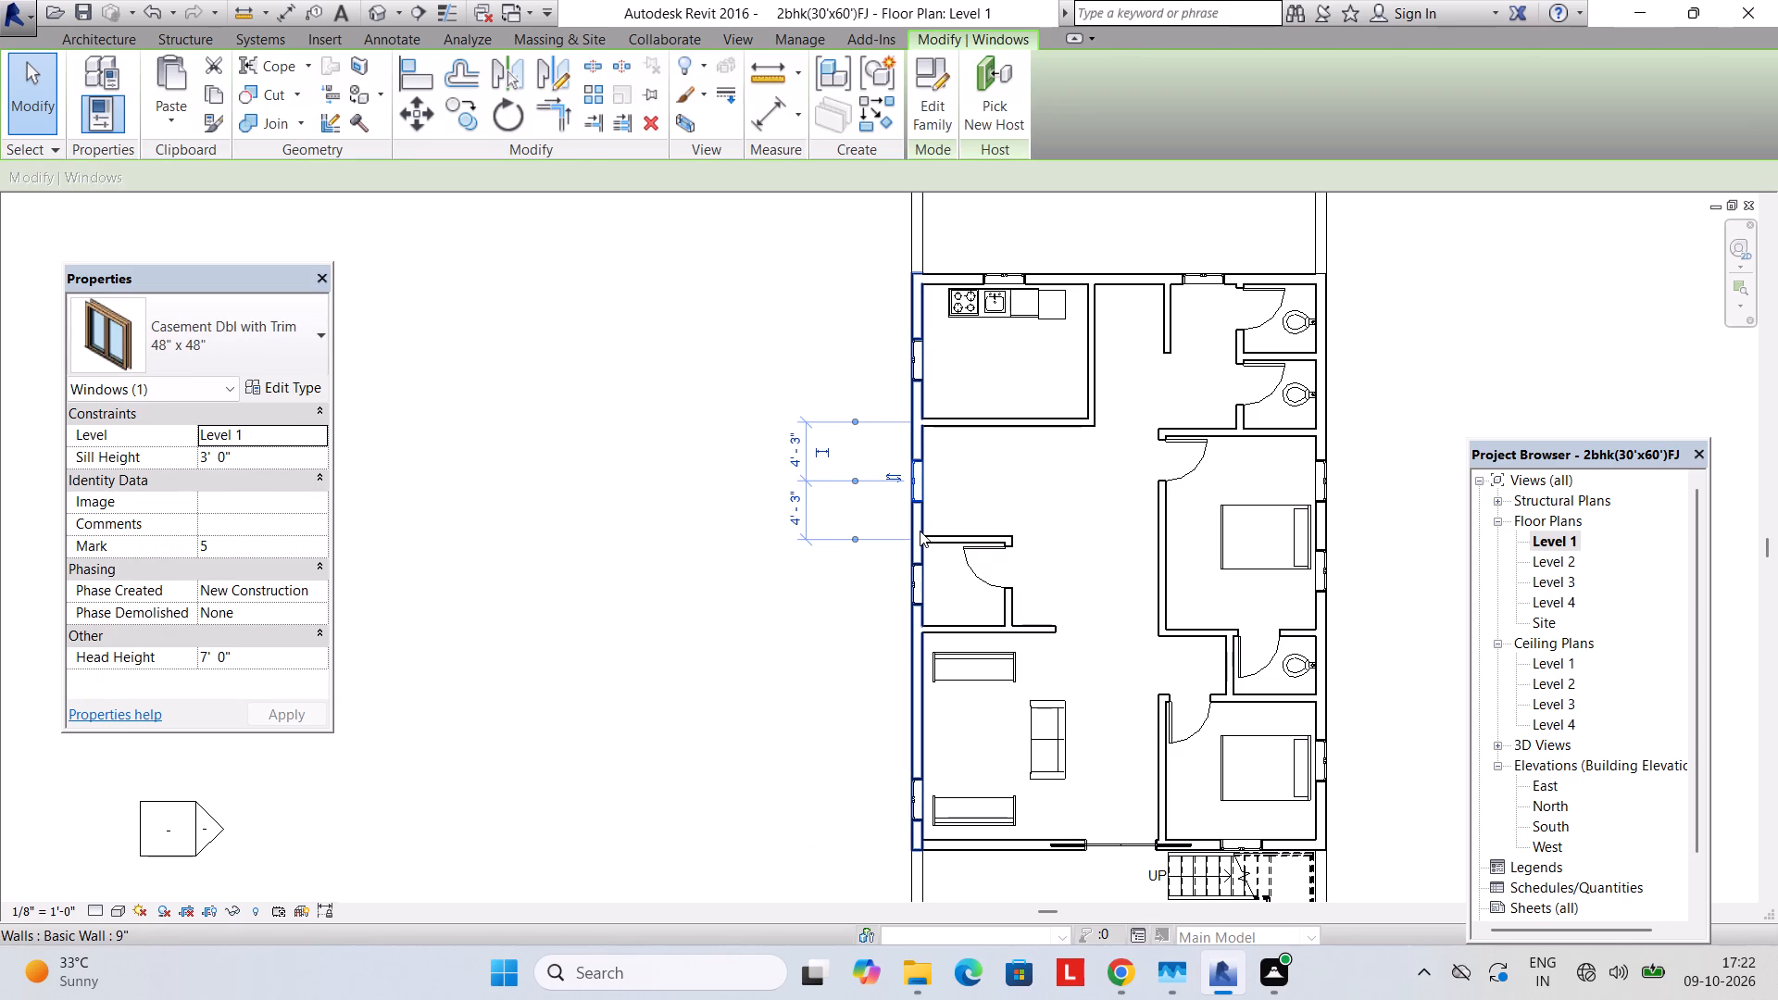
key("Delete")
key("Escape")
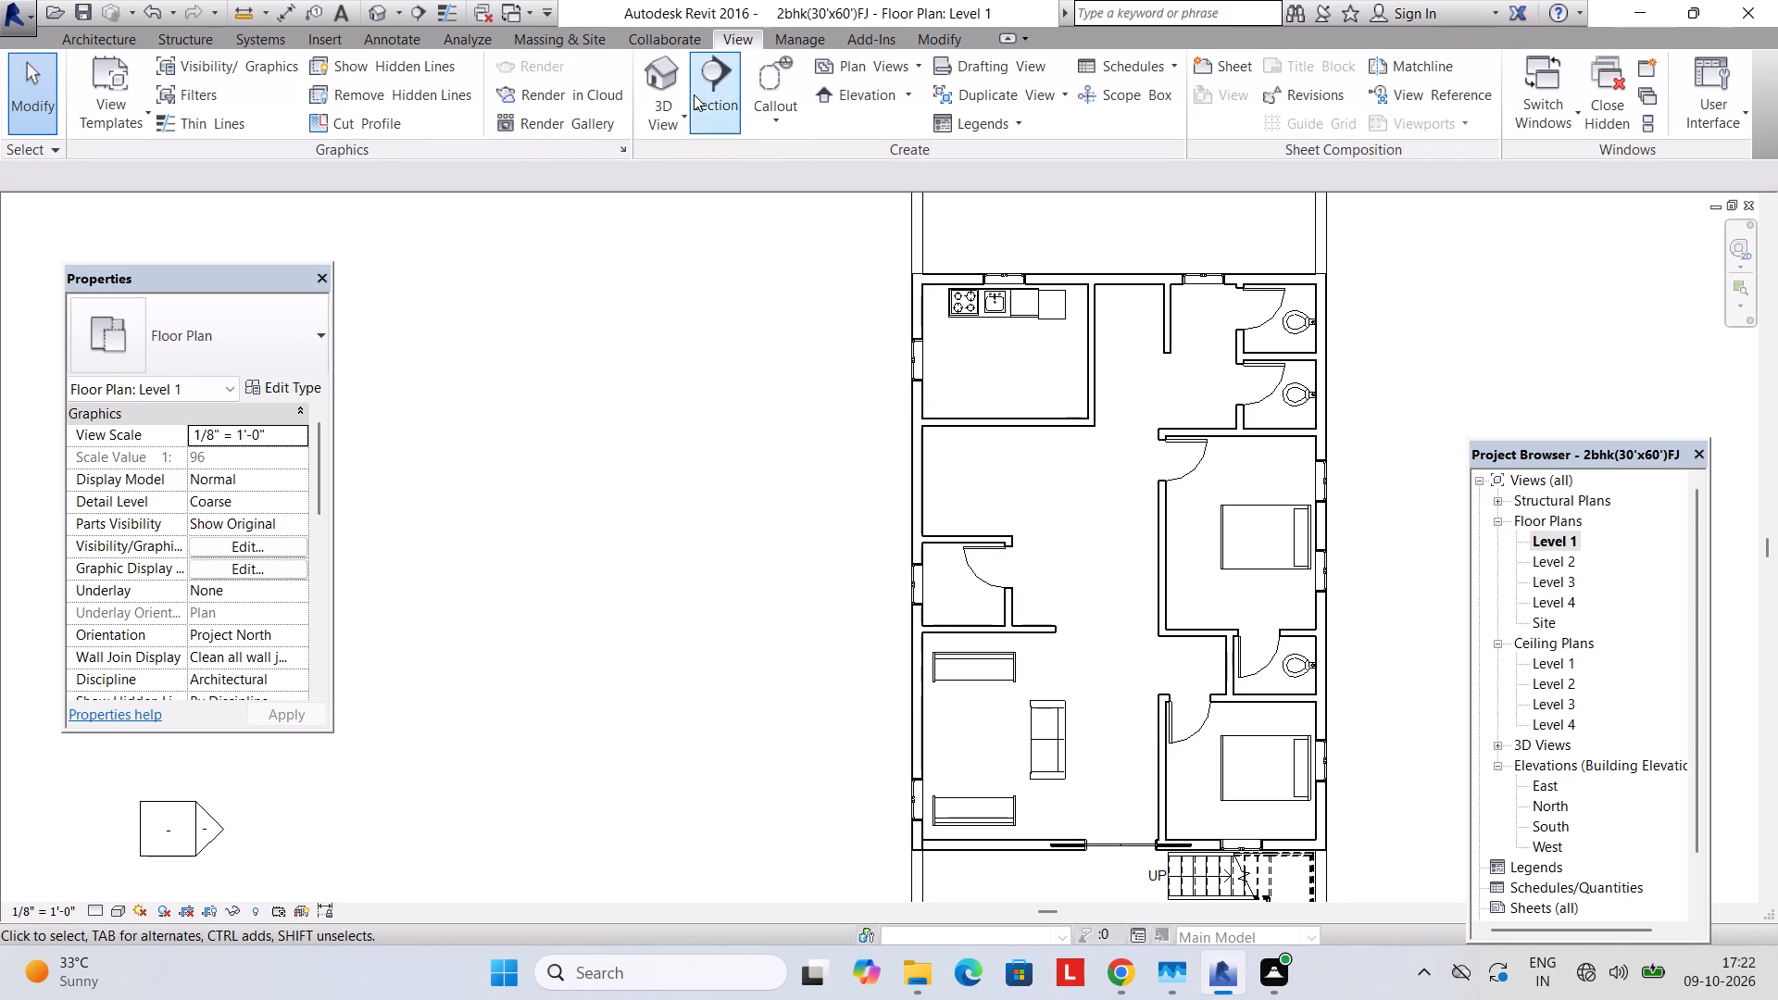
In the 3D view, delete the Level 2 west-wall window directly above the removed window next to the kitchen.
left_click(671, 119)
left_click(676, 177)
middle_click_drag(812, 544, 900, 579)
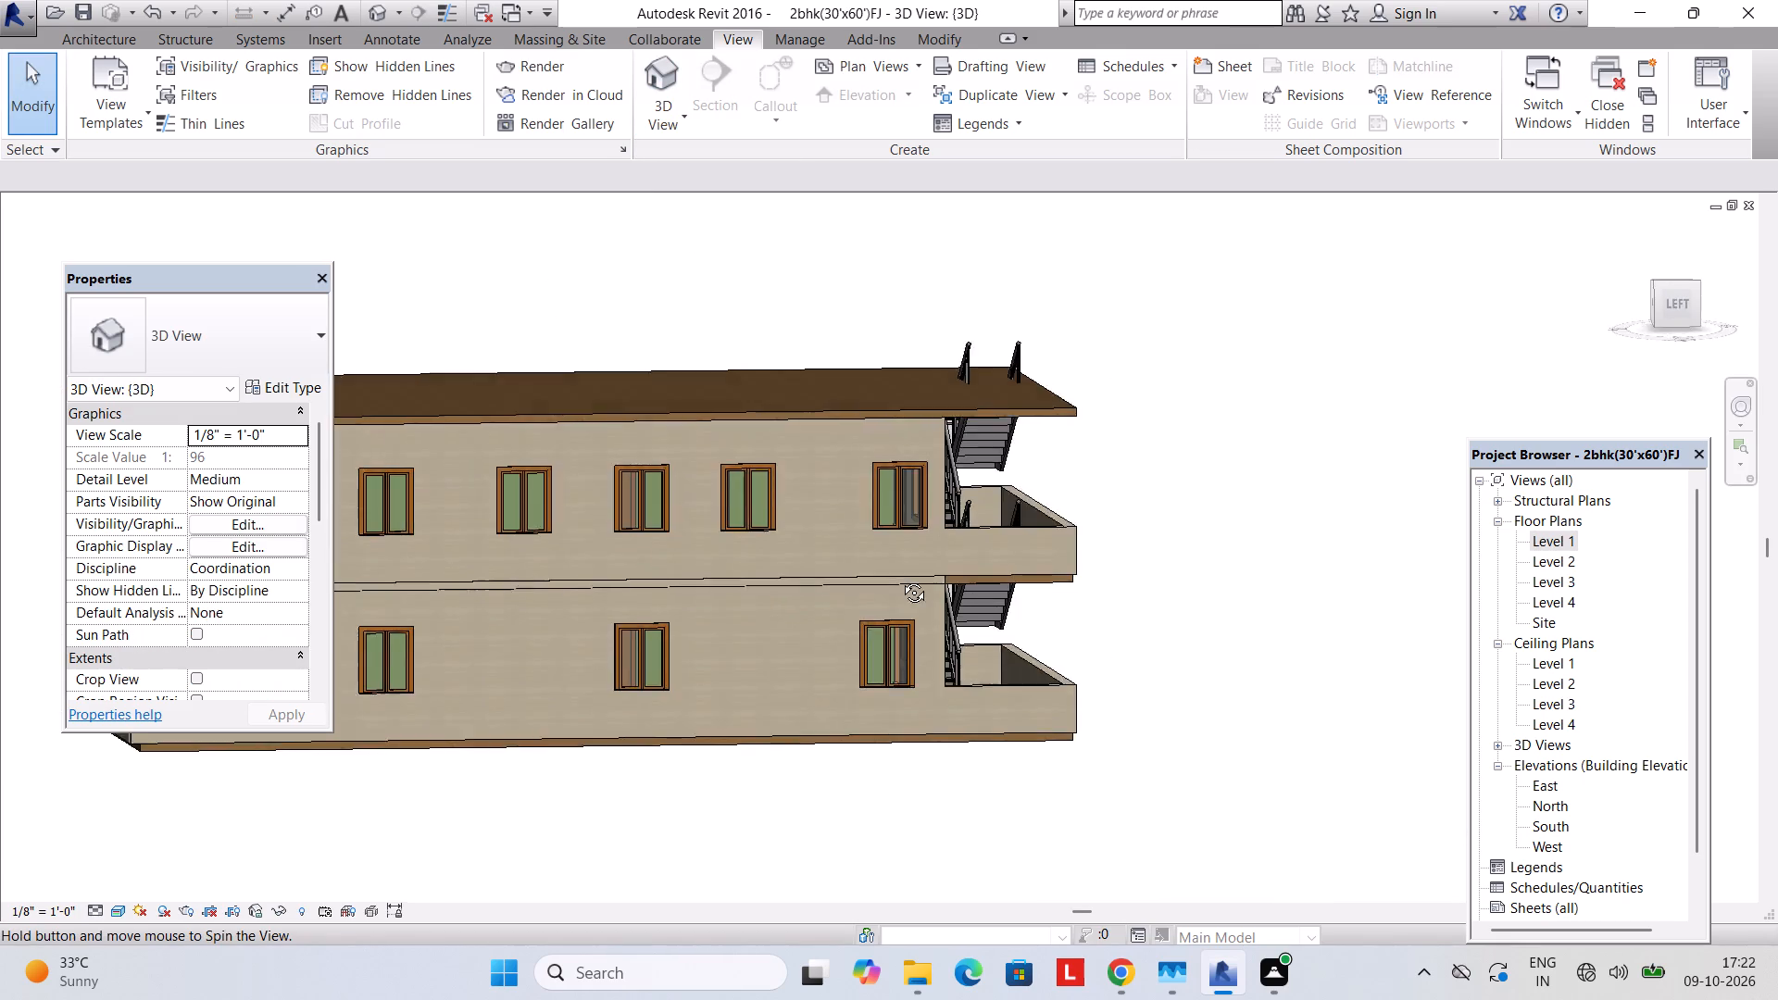
middle_click_drag(900, 579, 967, 613)
scroll(924, 594, "down", 1, "shift")
middle_click_drag(702, 590, 674, 603, "shift")
left_click(584, 568)
key("Delete")
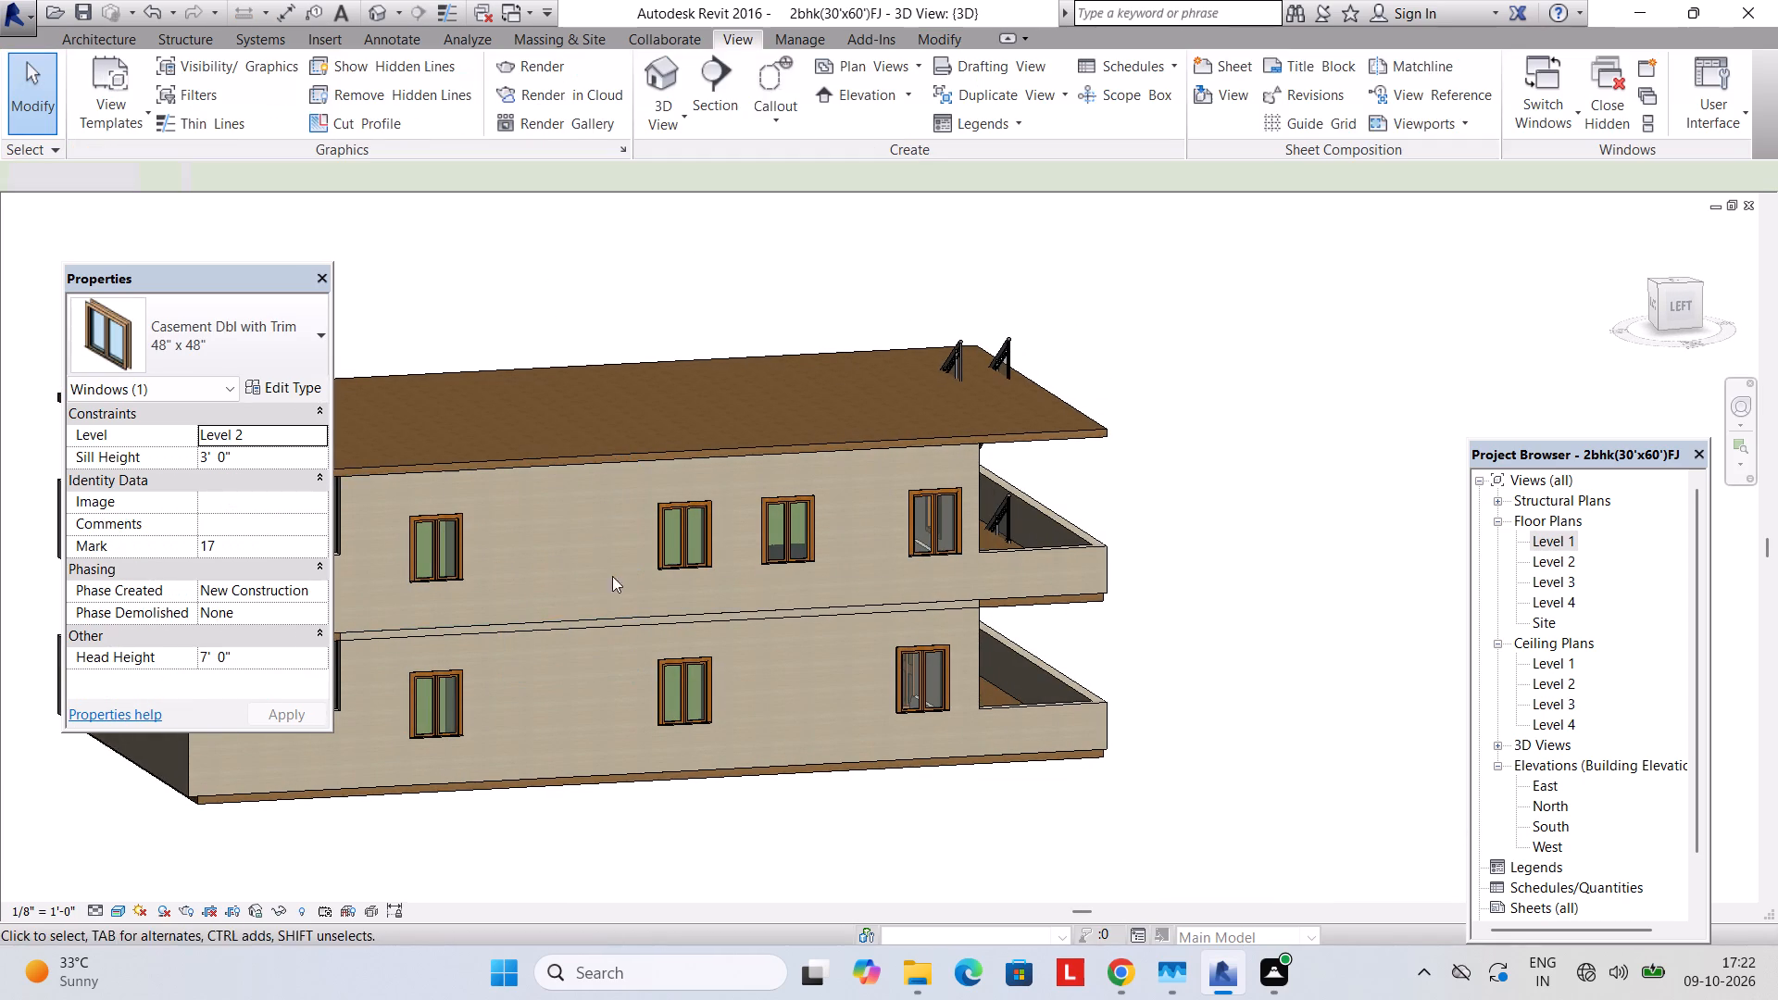
Delete the Level 2 west-wall window second from the front, which has no matching window on Level 1.
left_click(786, 548)
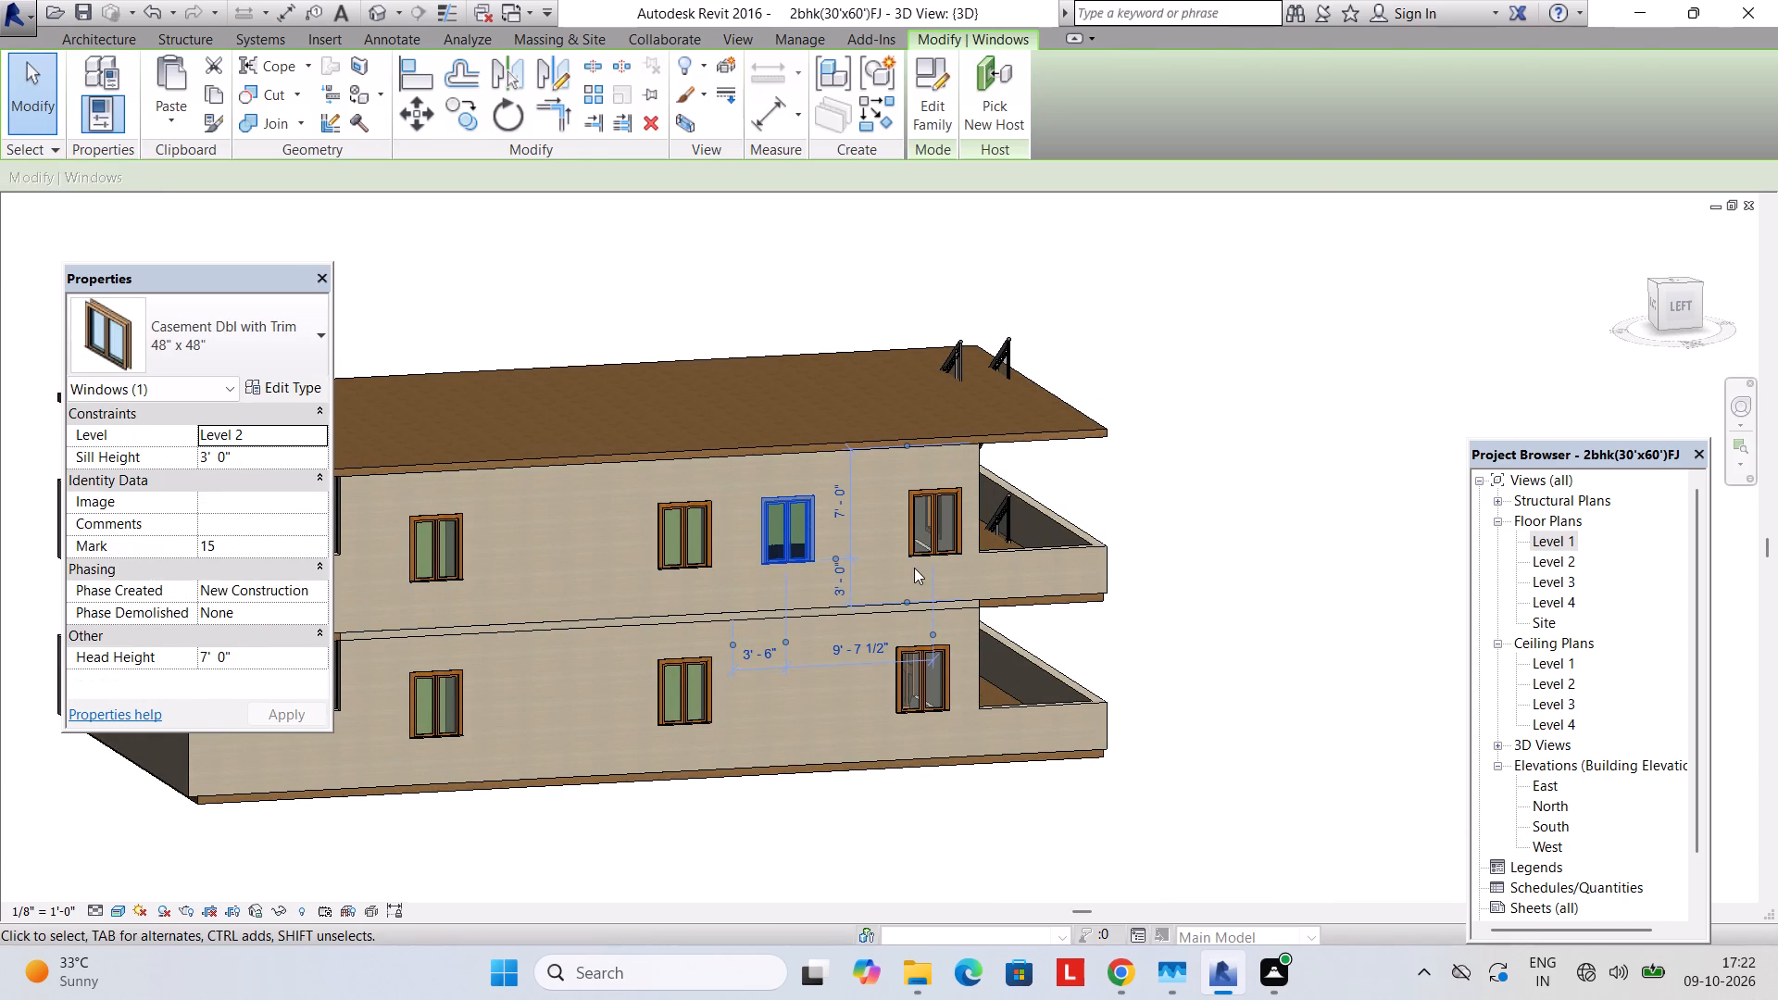
key("Delete")
Delete the Level 2 front-wall casement window beside the double entrance door.
middle_click_drag(799, 665, 741, 656, "shift")
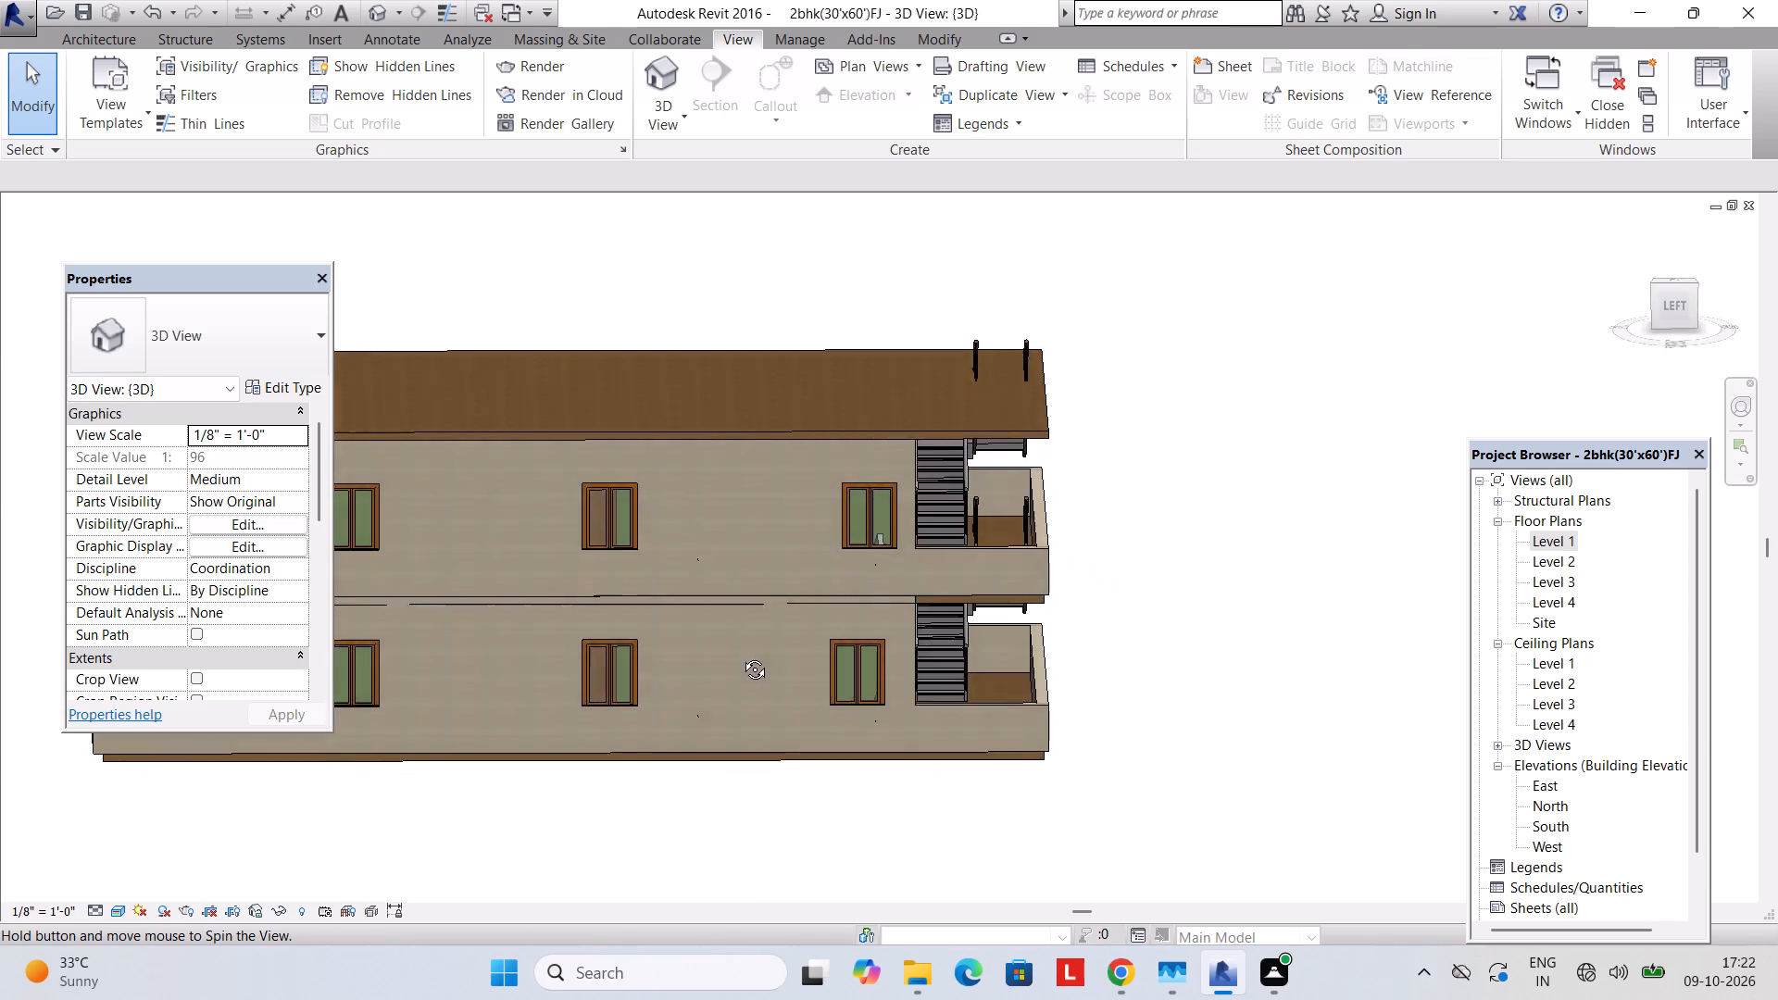
middle_click_drag(741, 656, 602, 673, "shift")
middle_click_drag(763, 580, 704, 593, "shift")
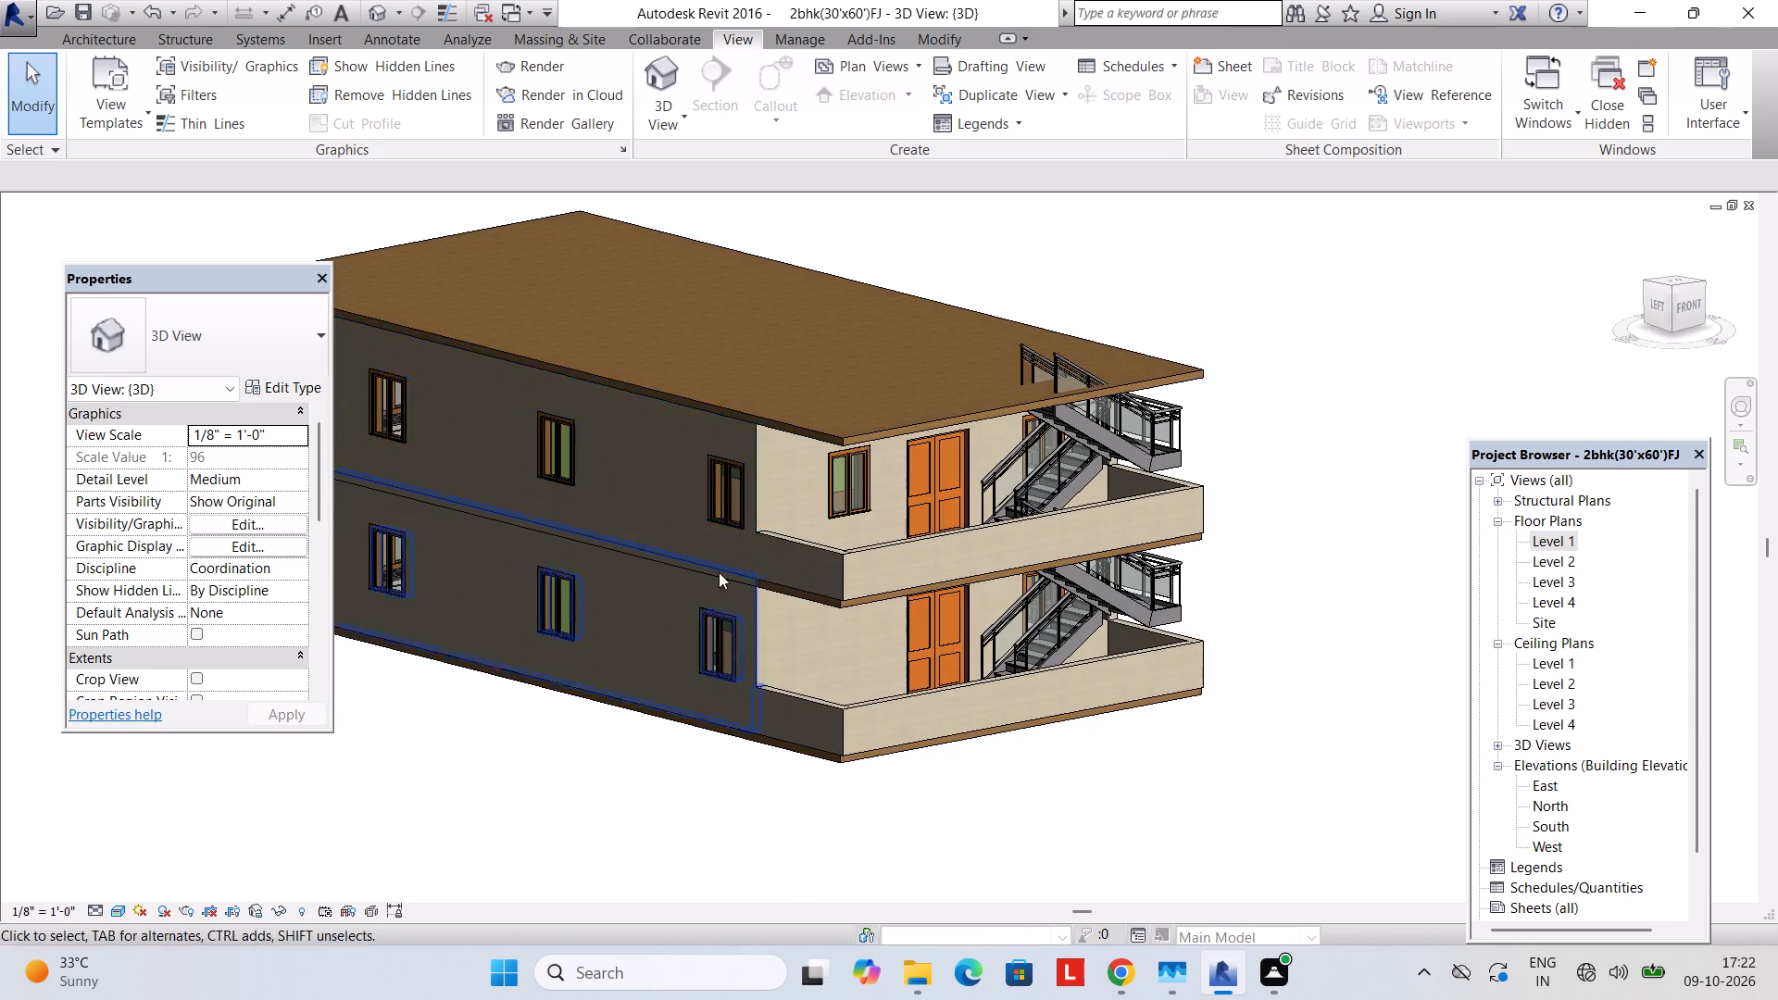
left_click(830, 506)
key("Delete")
Examine the house exterior in 3D from the east and rear sides, checking the windows on both levels.
scroll(863, 508, "down", 3)
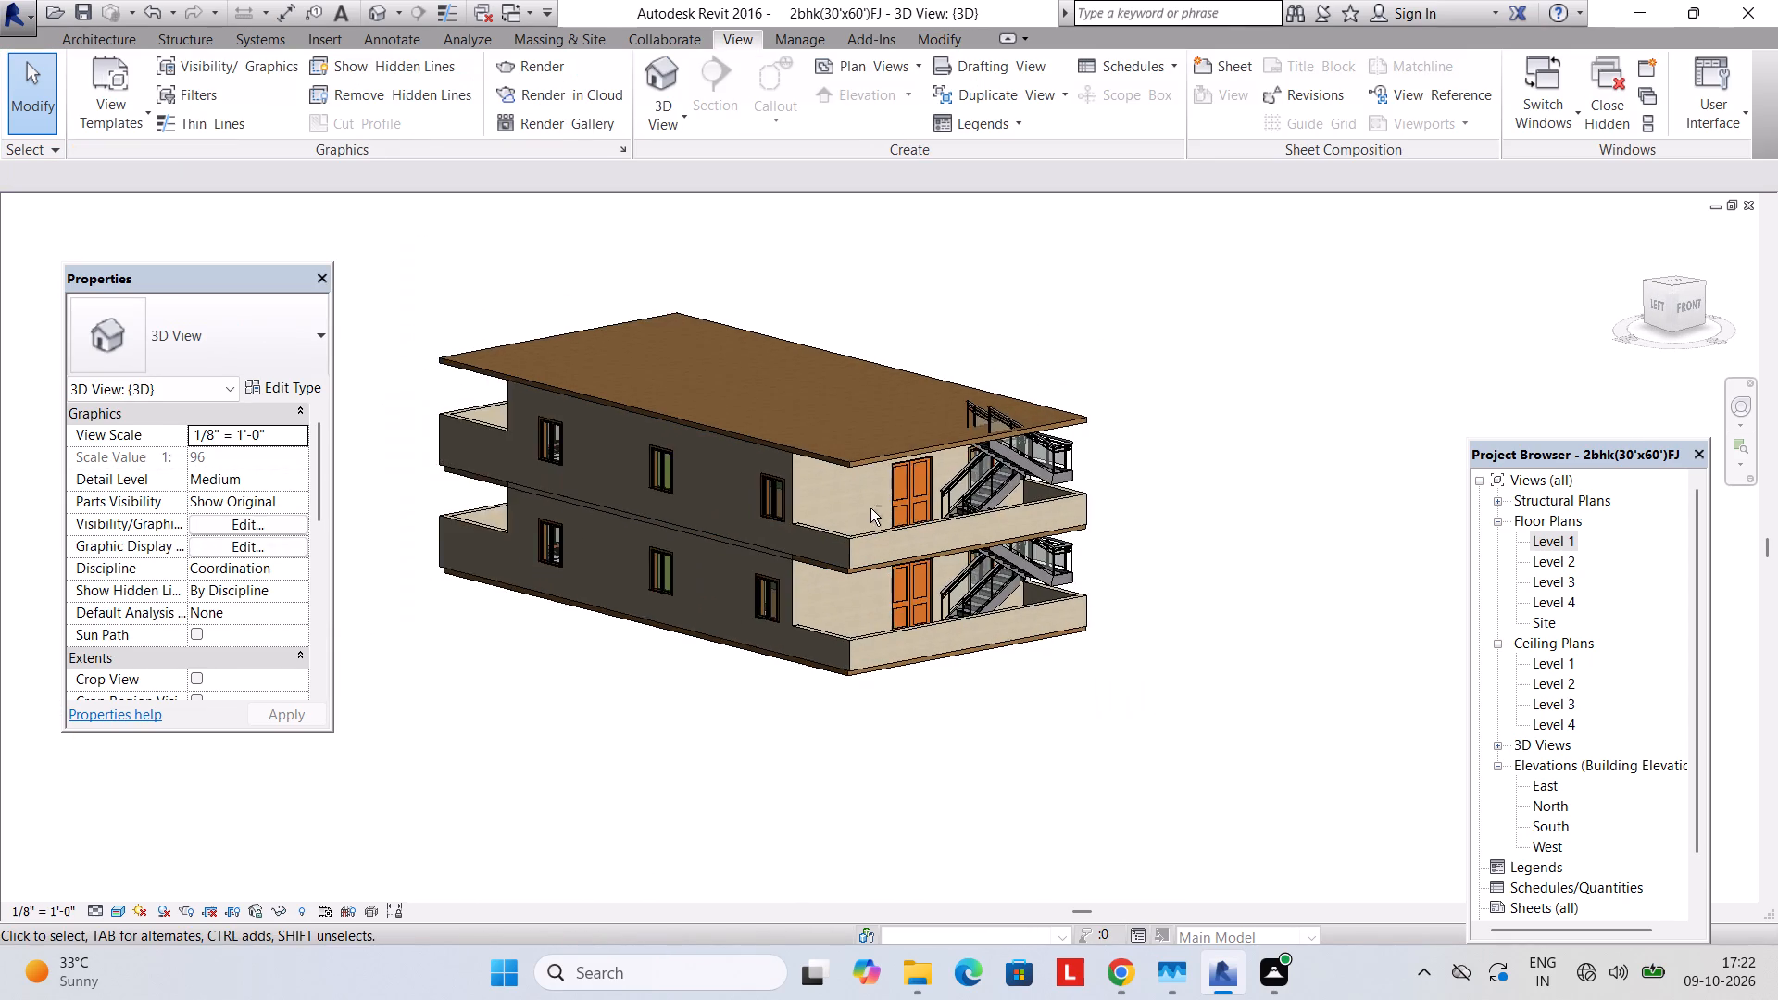
middle_click_drag(870, 508, 570, 540, "shift")
middle_click_drag(901, 563, 672, 560, "shift")
scroll(1082, 577, "up", 2)
middle_click_drag(1146, 638, 1007, 612)
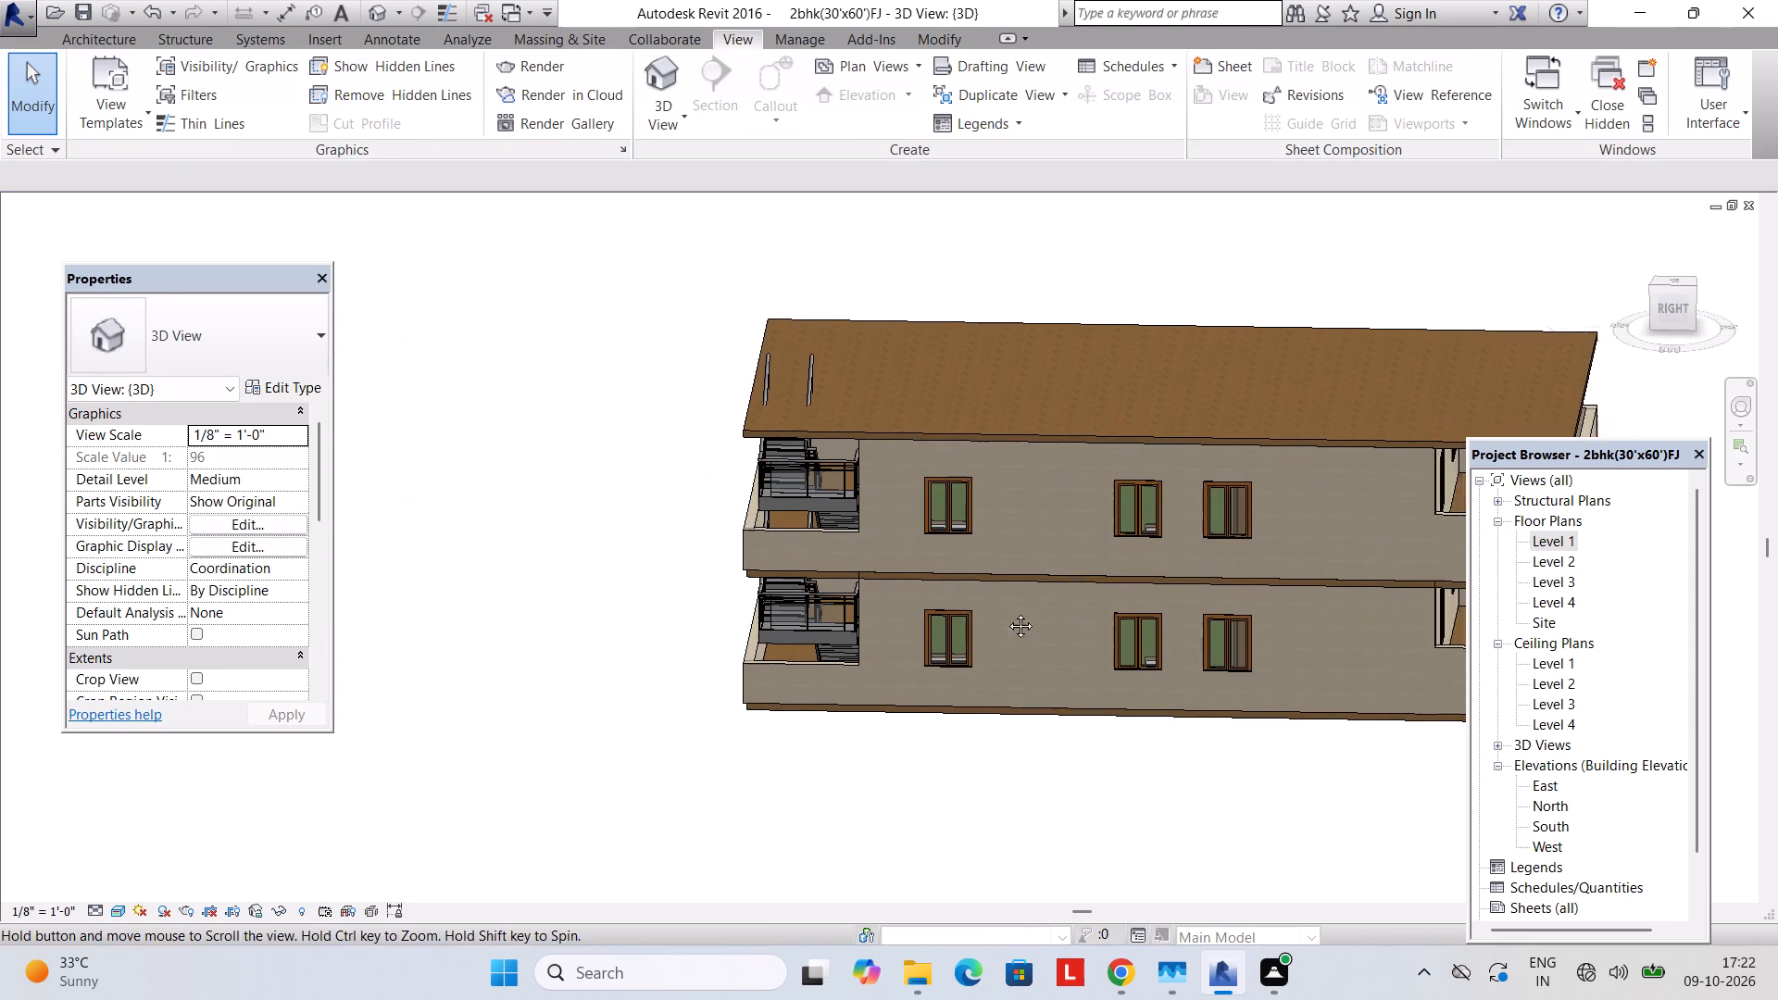
middle_click_drag(1007, 612, 882, 569)
middle_click_drag(1325, 599, 1168, 434, "shift")
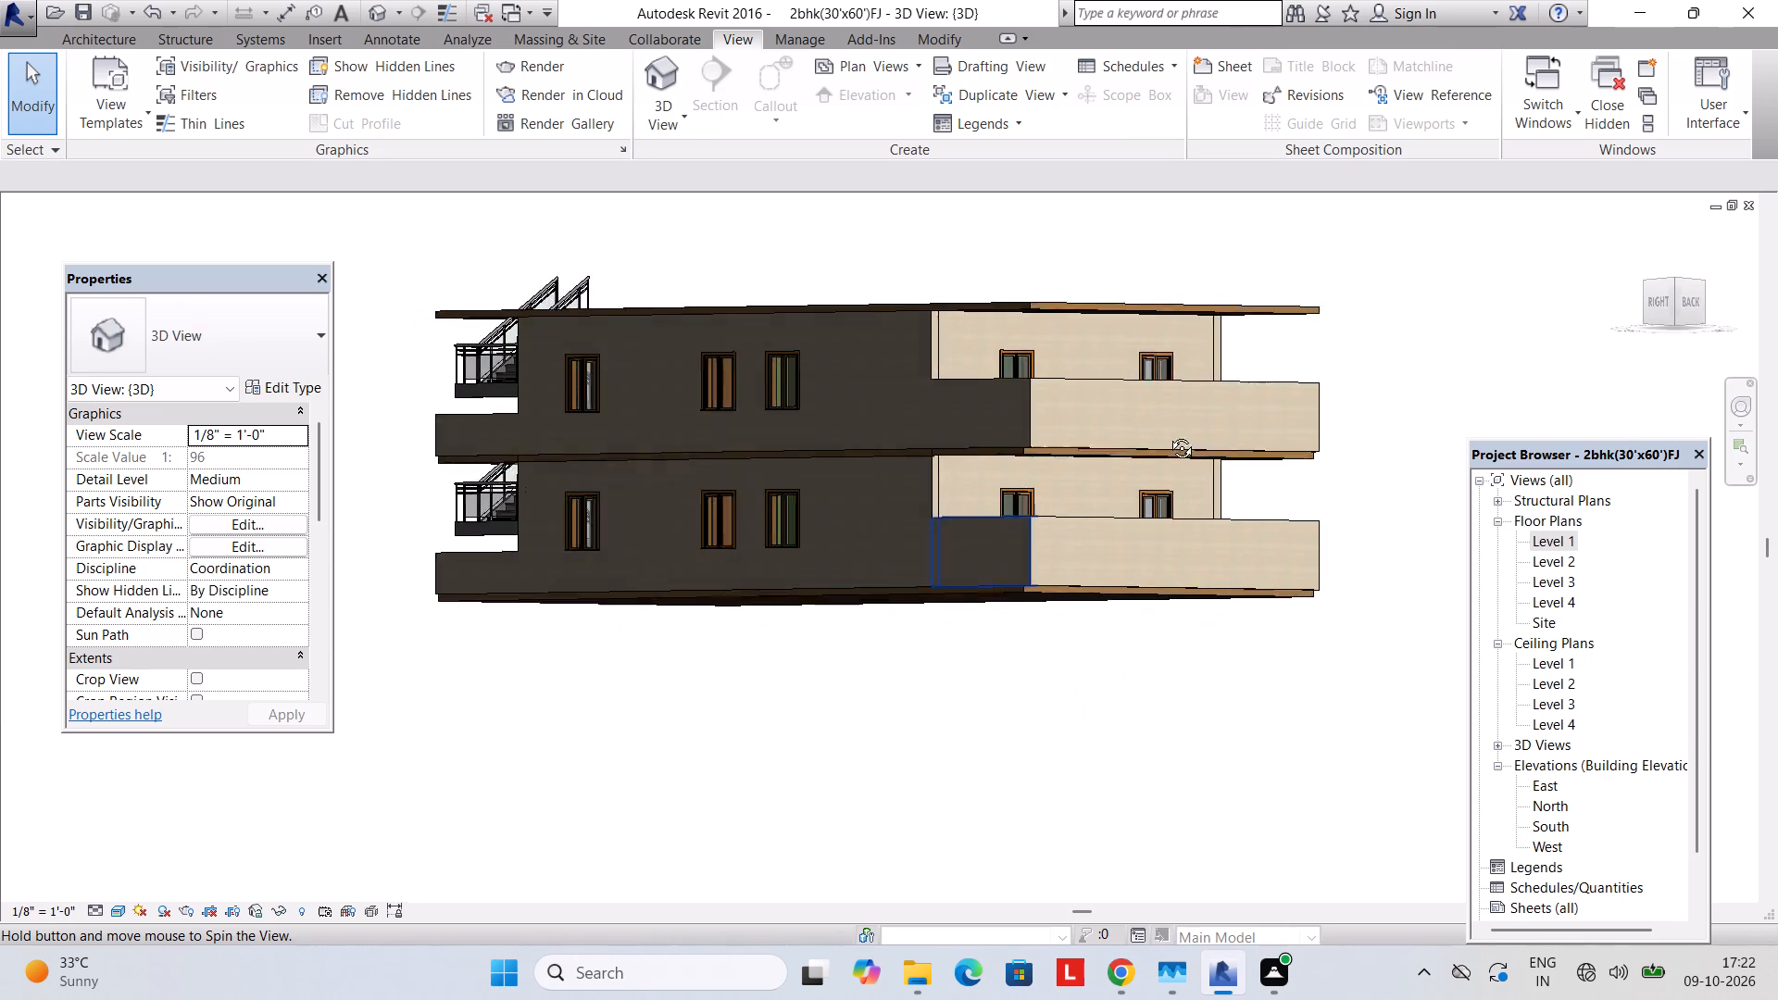
middle_click_drag(1168, 434, 1215, 406, "shift")
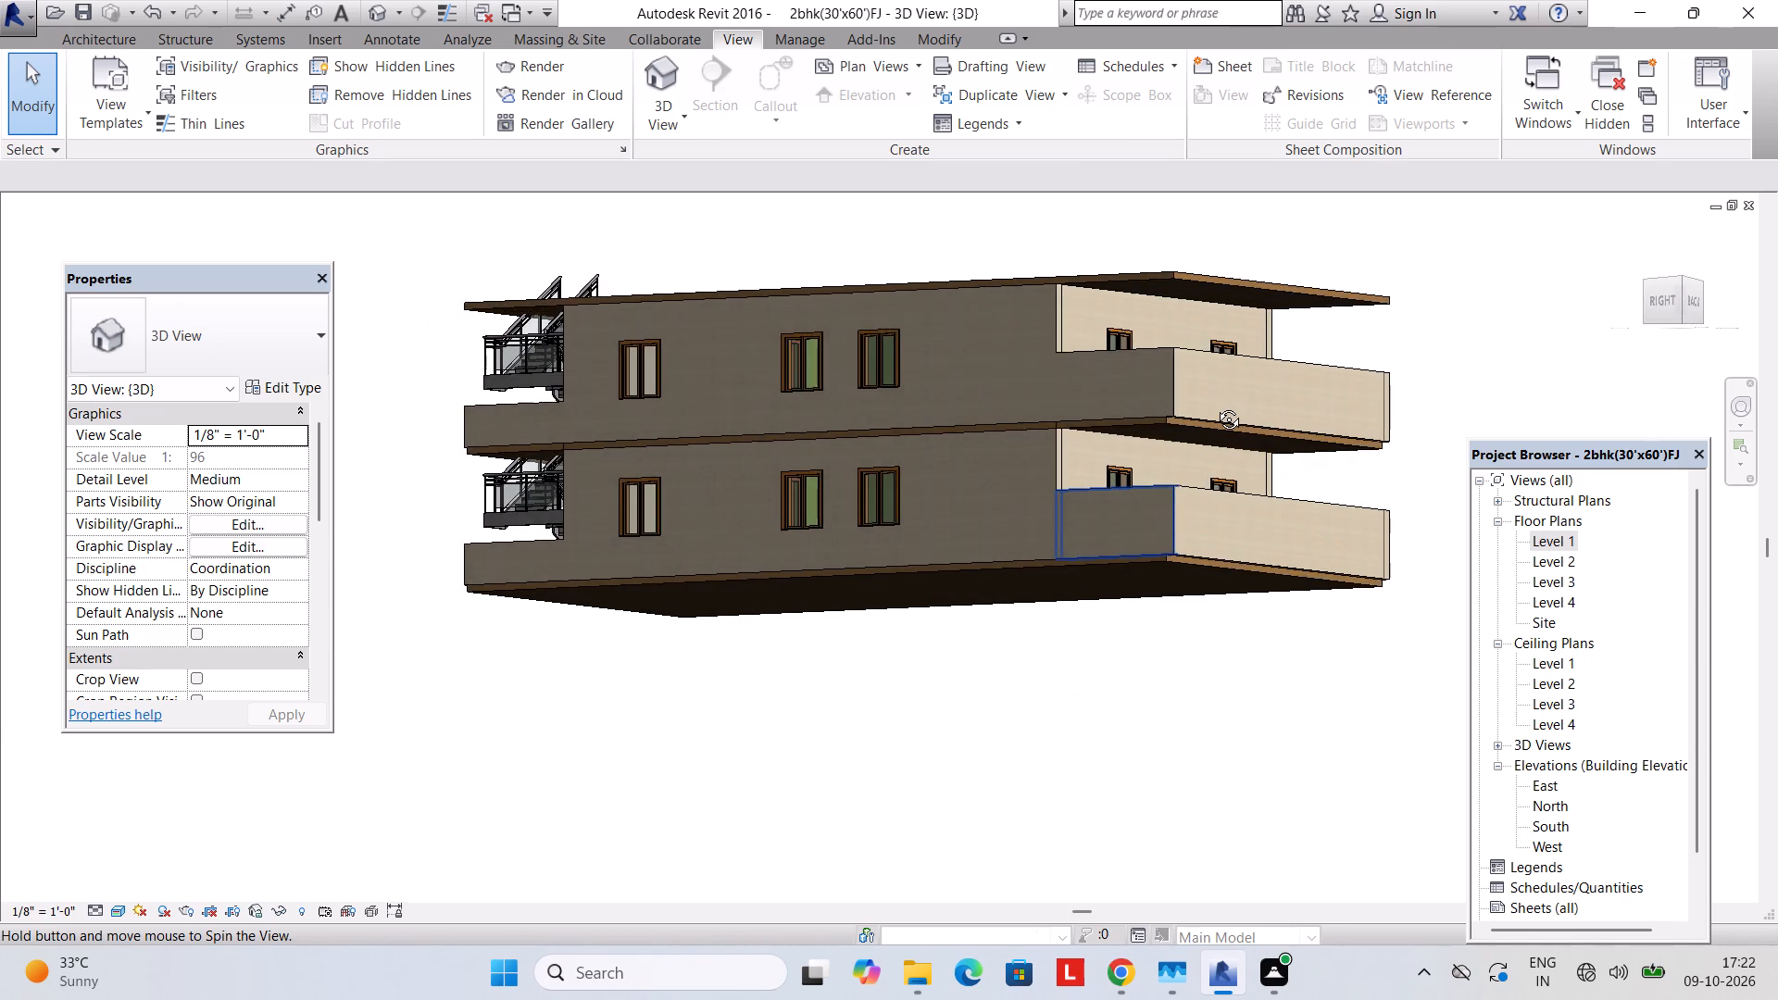
middle_click_drag(1215, 406, 1305, 540, "shift")
middle_click_drag(1237, 565, 1180, 690)
middle_click_drag(1156, 696, 1251, 750, "shift")
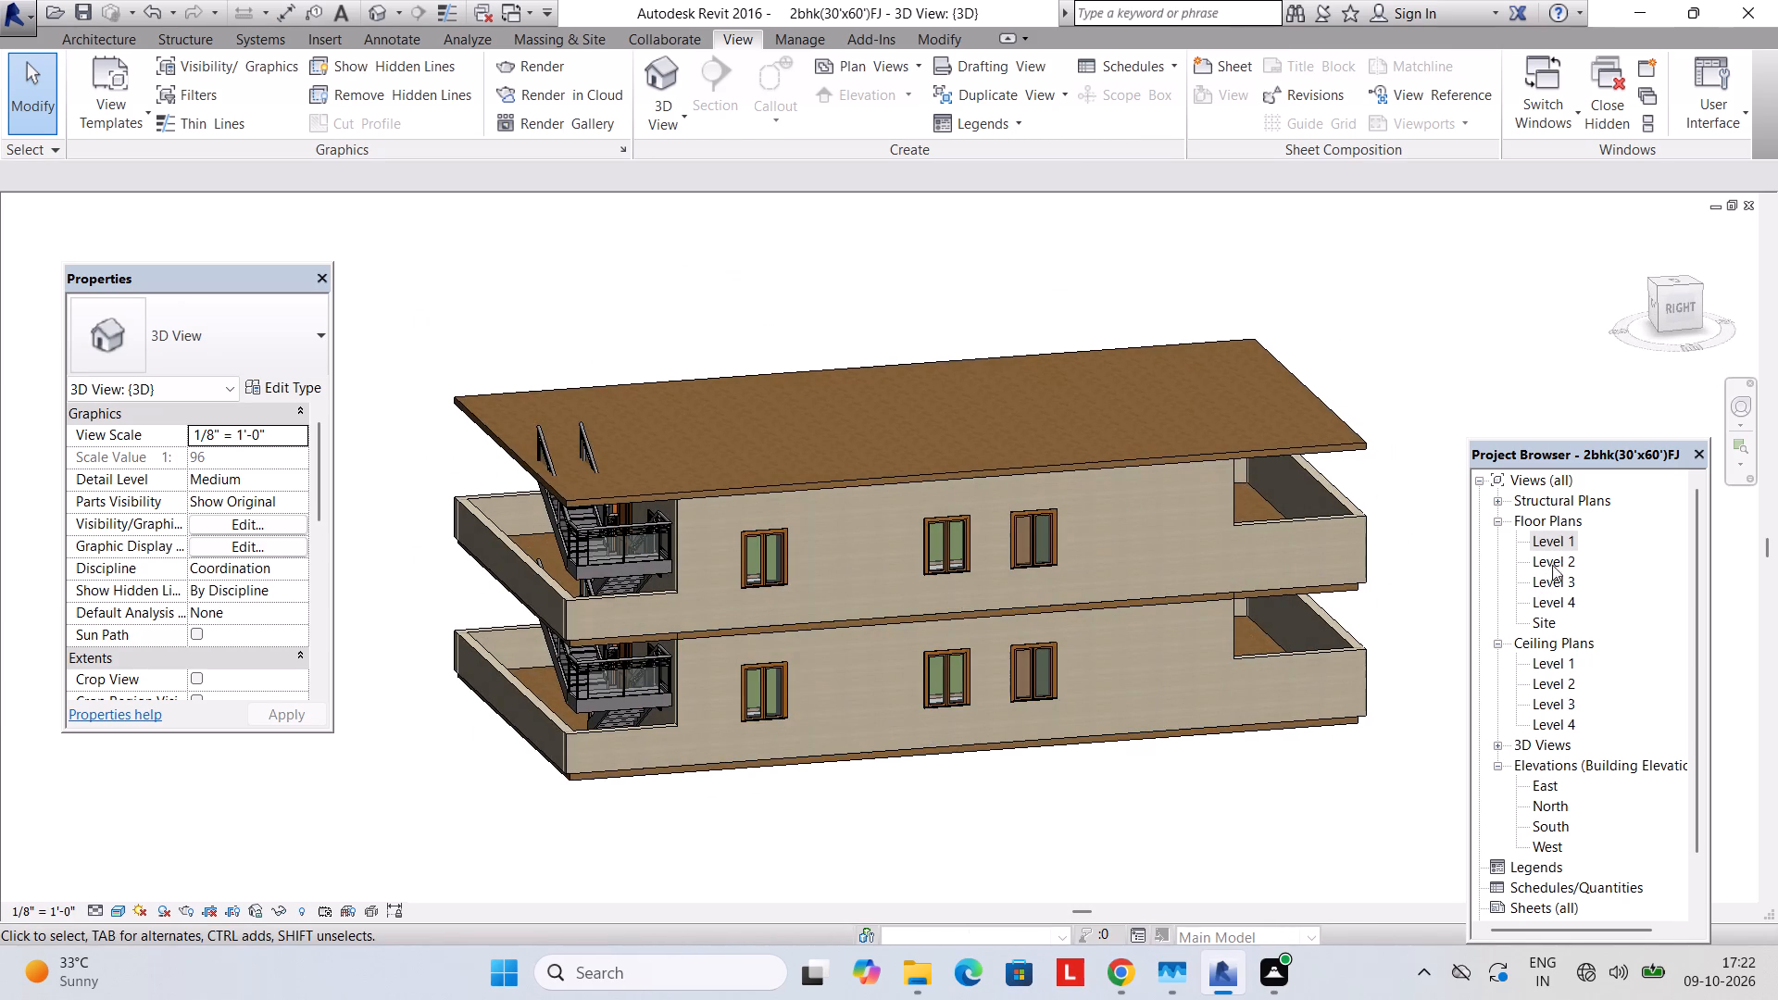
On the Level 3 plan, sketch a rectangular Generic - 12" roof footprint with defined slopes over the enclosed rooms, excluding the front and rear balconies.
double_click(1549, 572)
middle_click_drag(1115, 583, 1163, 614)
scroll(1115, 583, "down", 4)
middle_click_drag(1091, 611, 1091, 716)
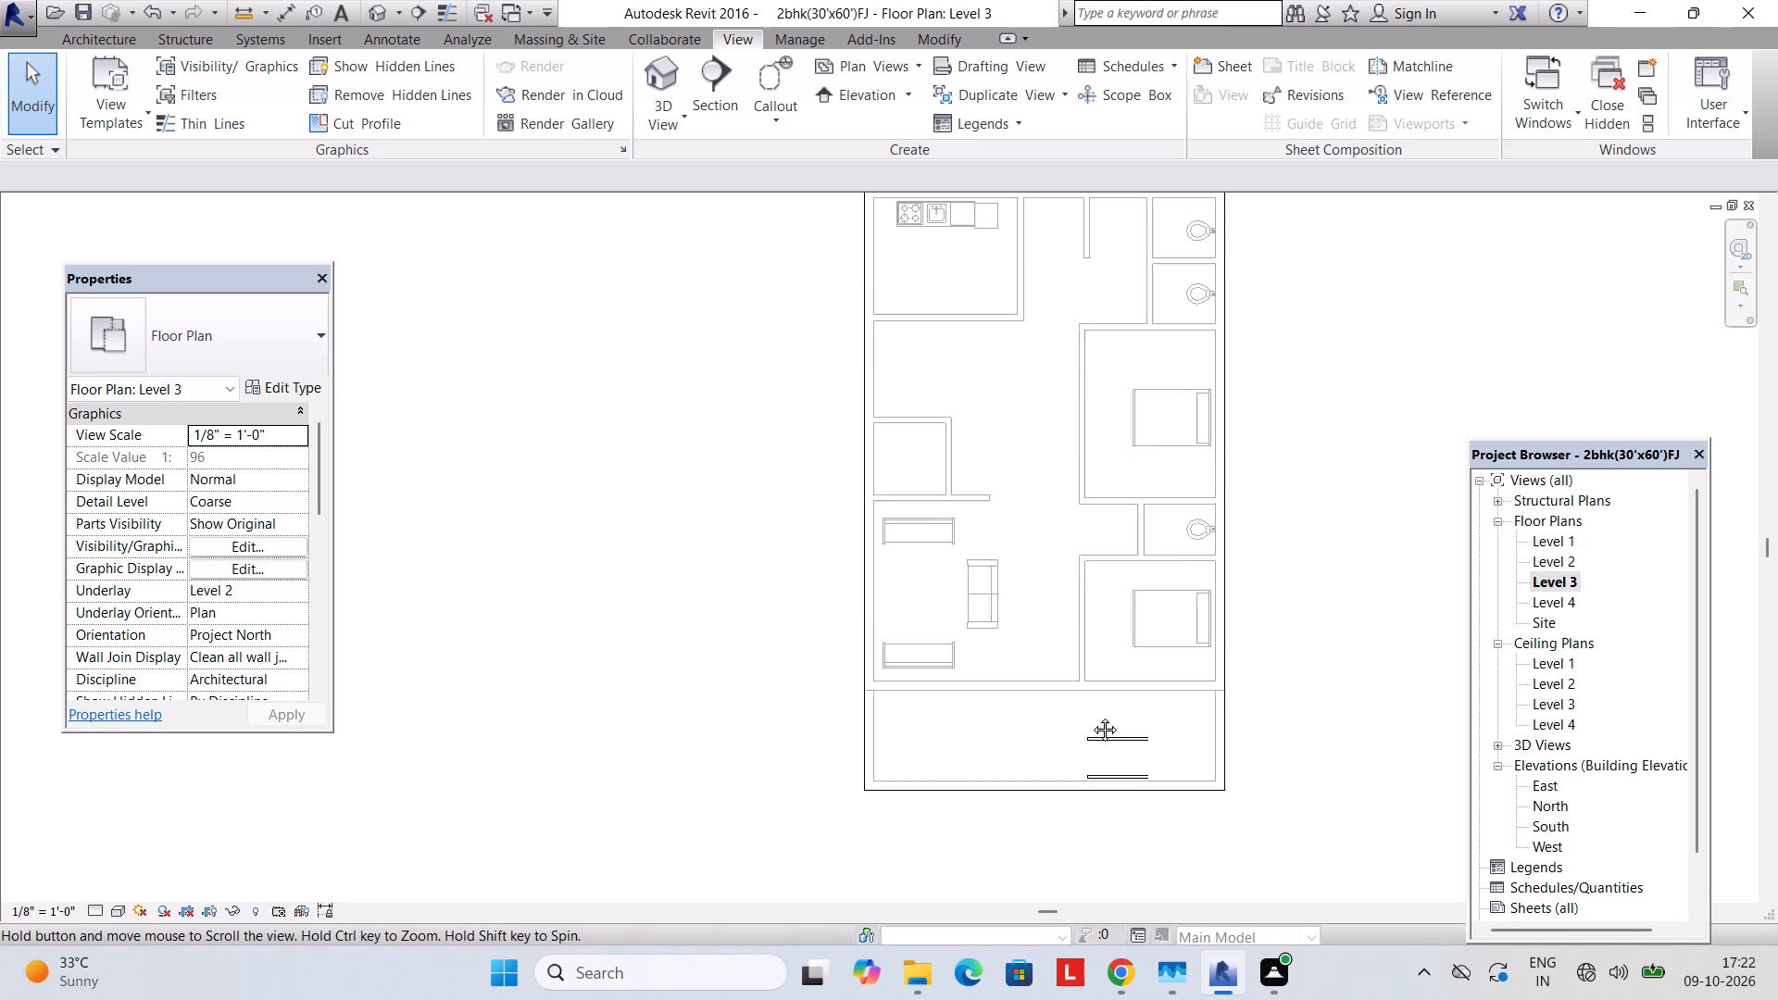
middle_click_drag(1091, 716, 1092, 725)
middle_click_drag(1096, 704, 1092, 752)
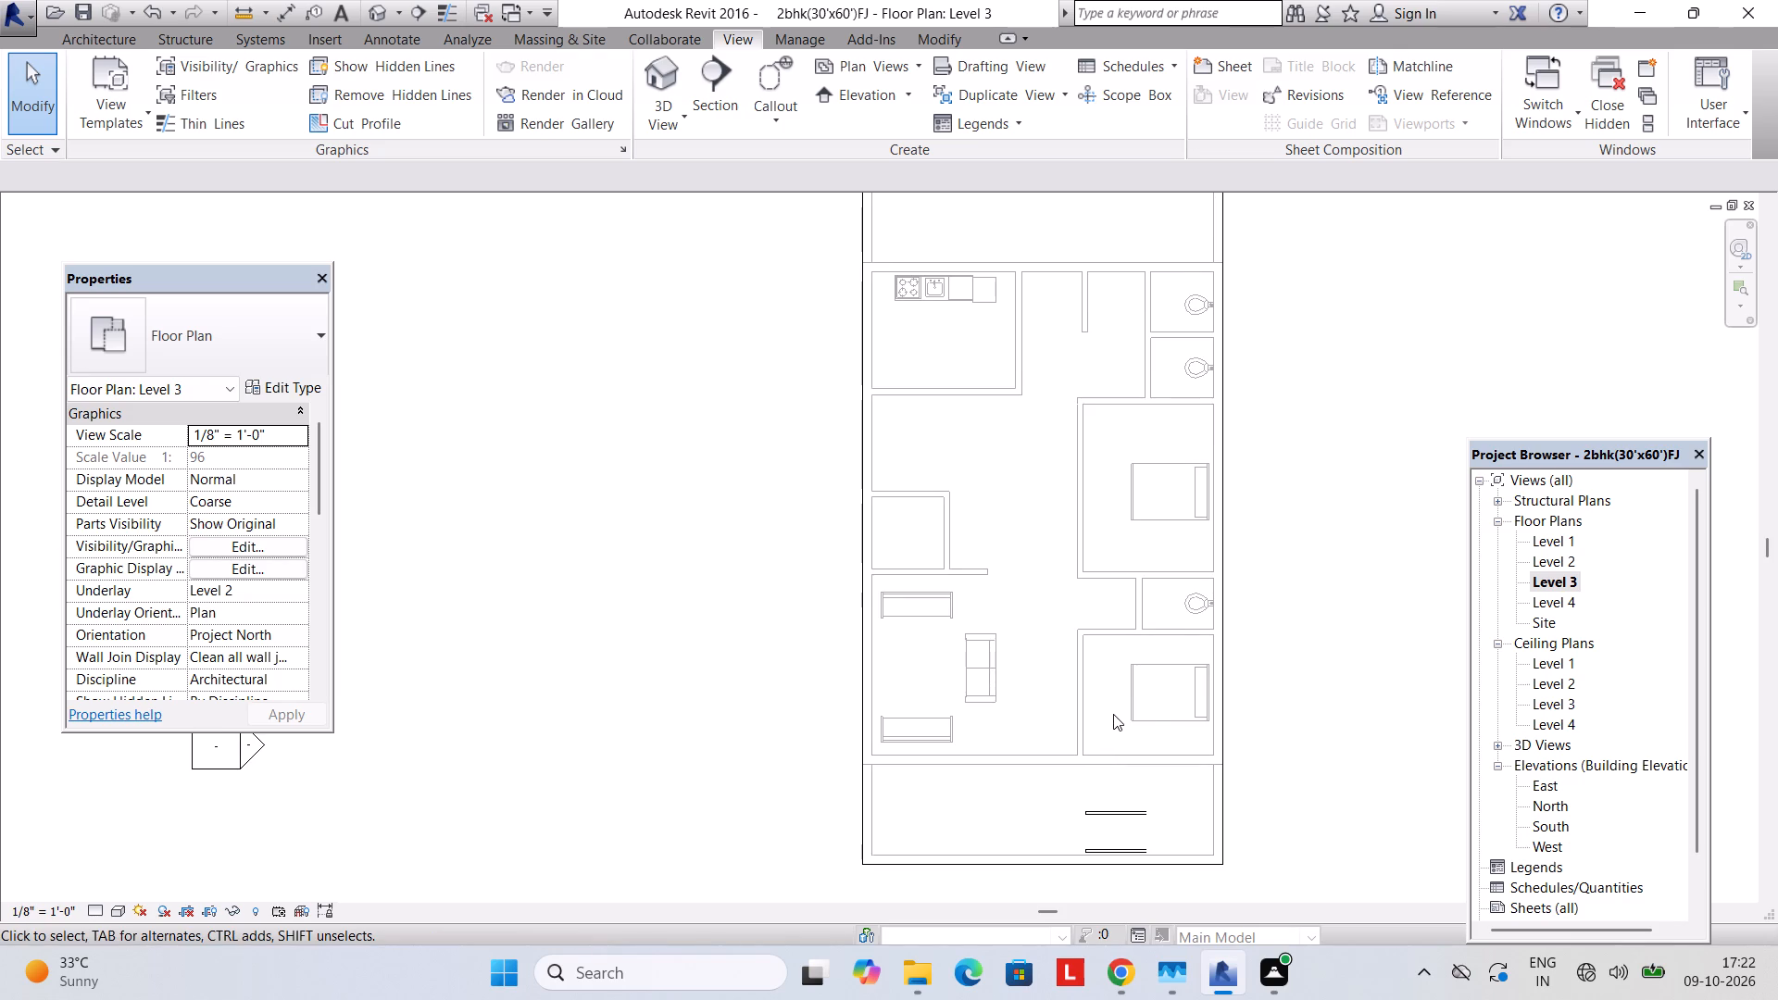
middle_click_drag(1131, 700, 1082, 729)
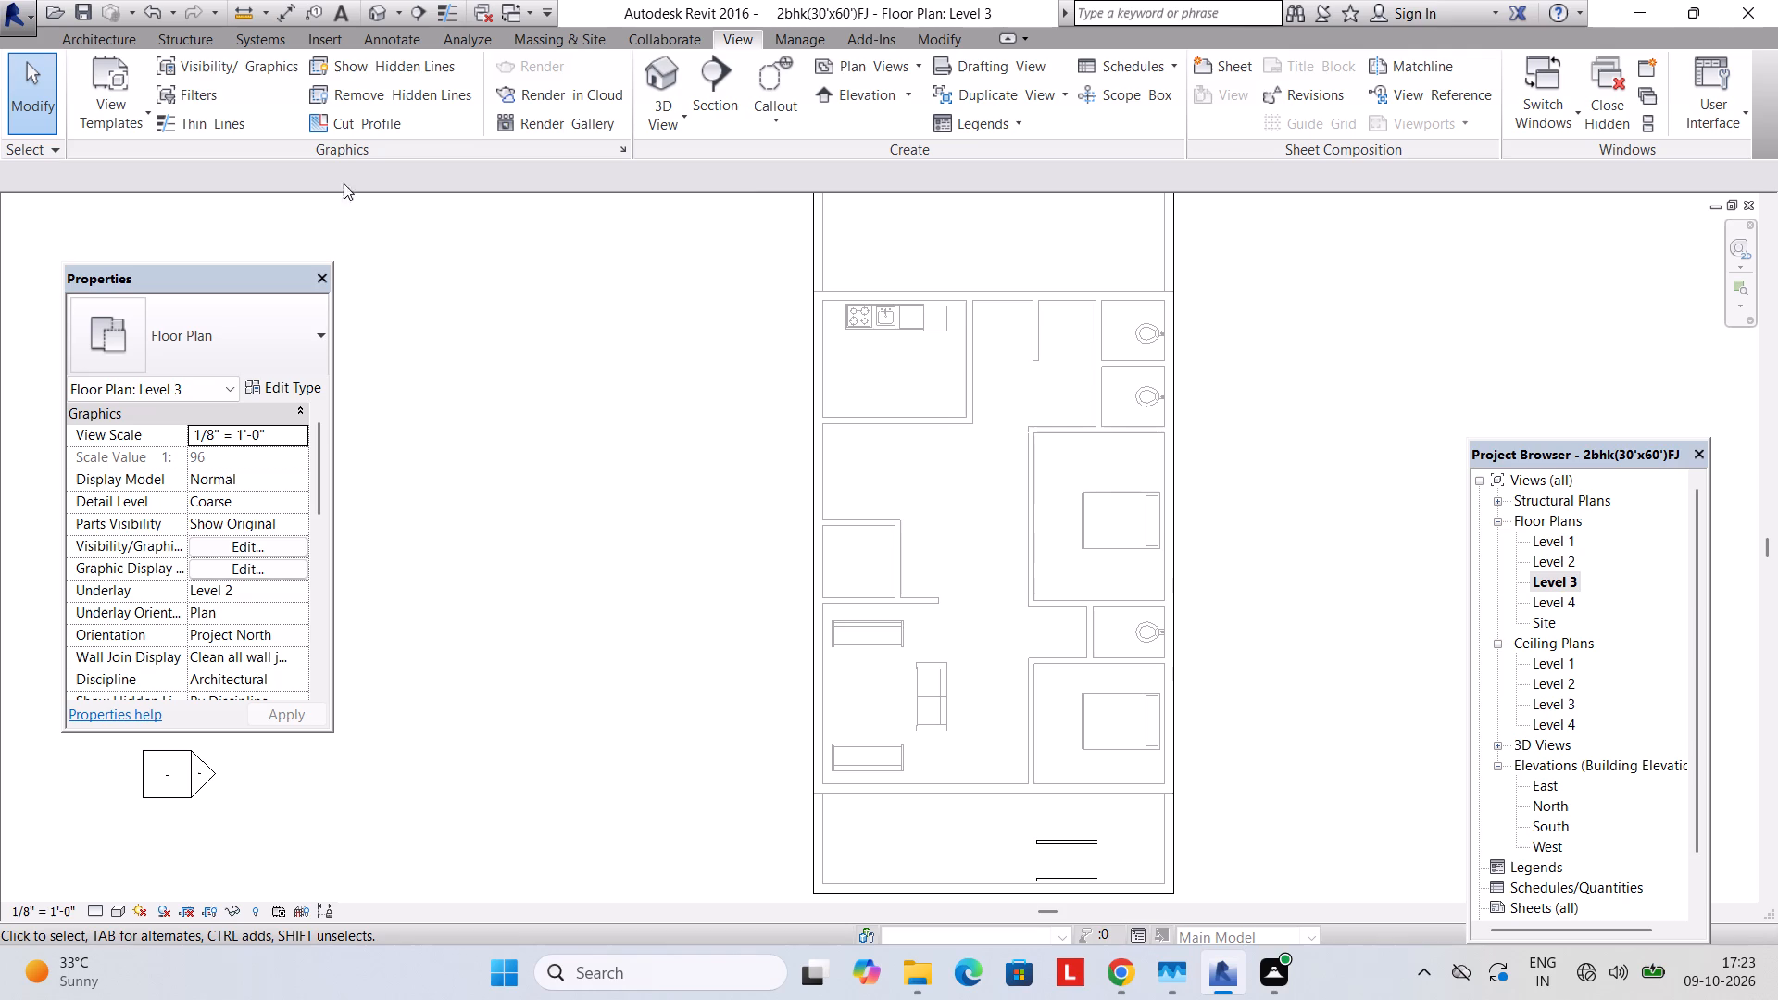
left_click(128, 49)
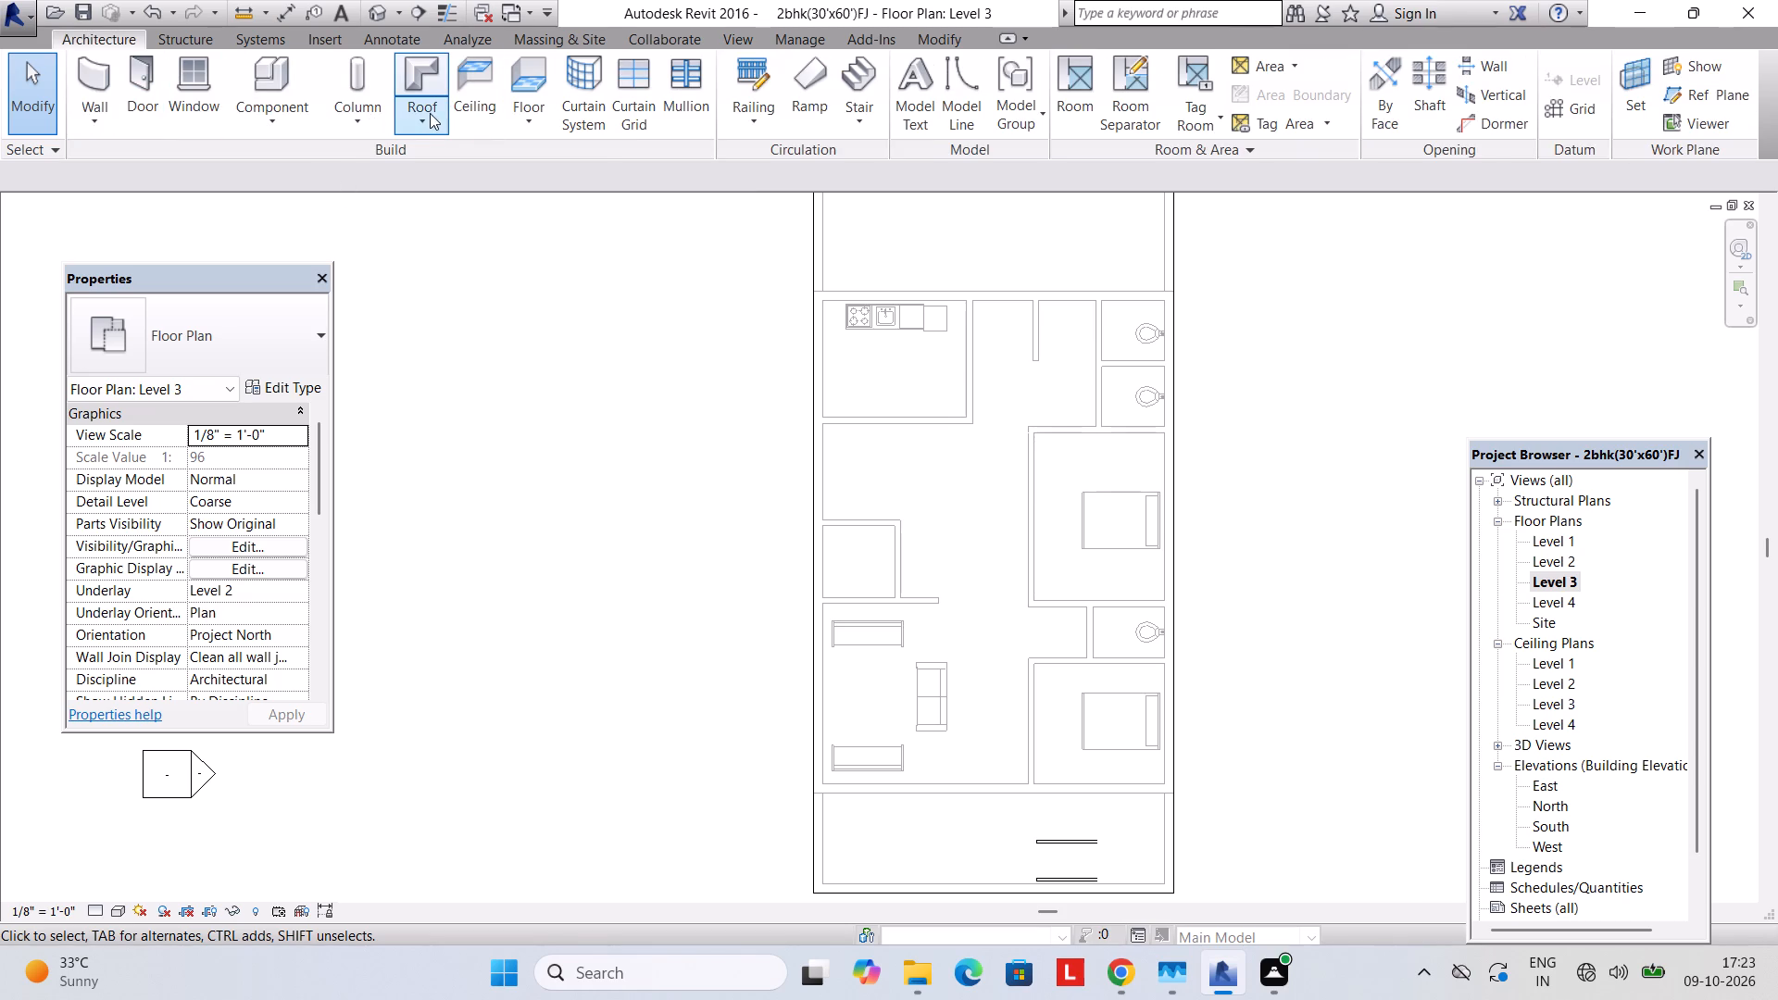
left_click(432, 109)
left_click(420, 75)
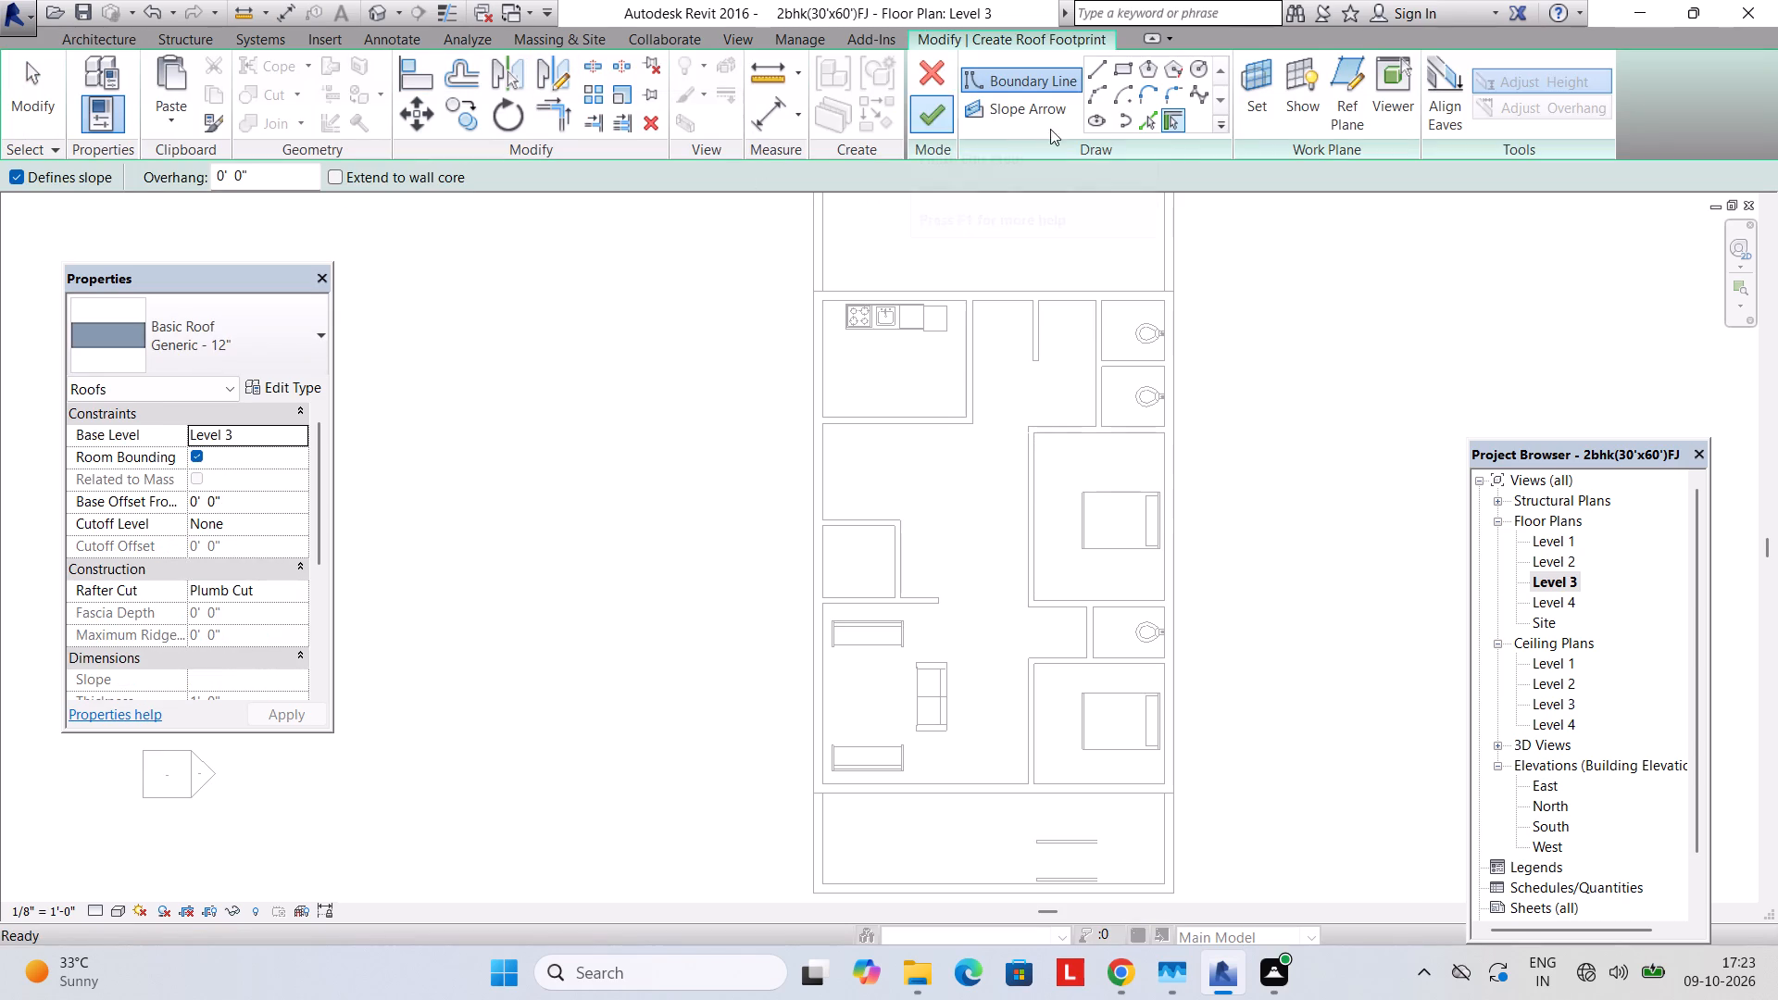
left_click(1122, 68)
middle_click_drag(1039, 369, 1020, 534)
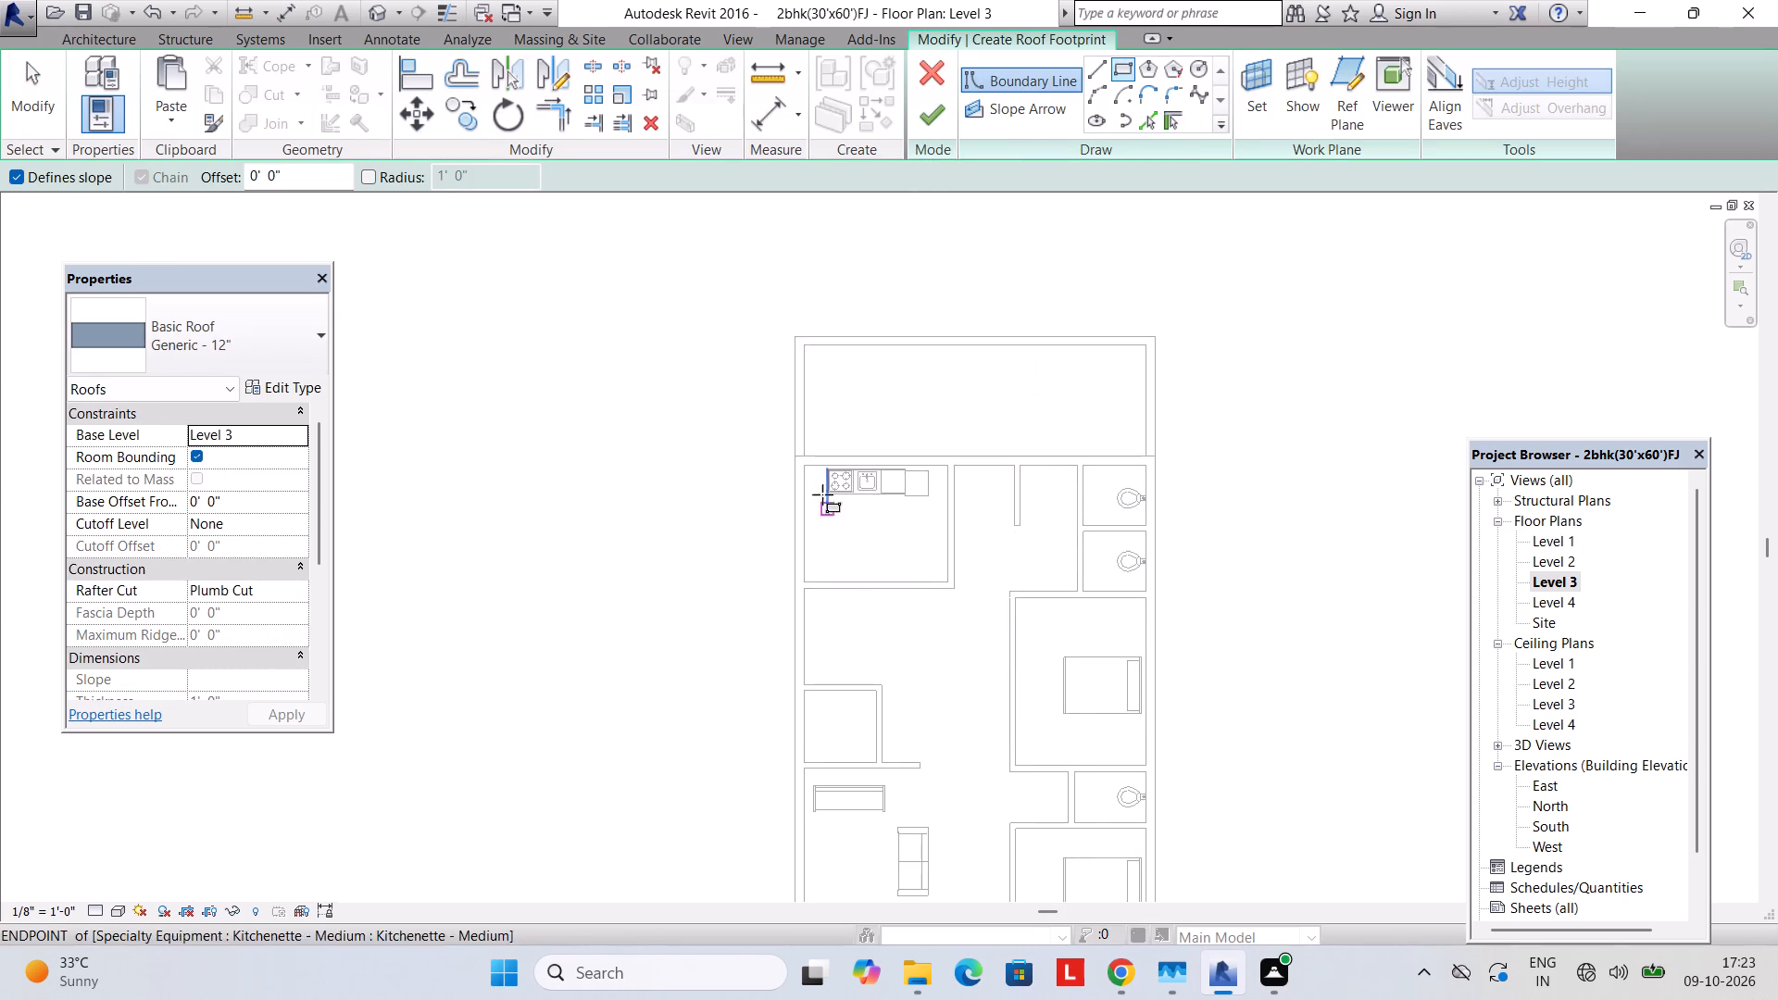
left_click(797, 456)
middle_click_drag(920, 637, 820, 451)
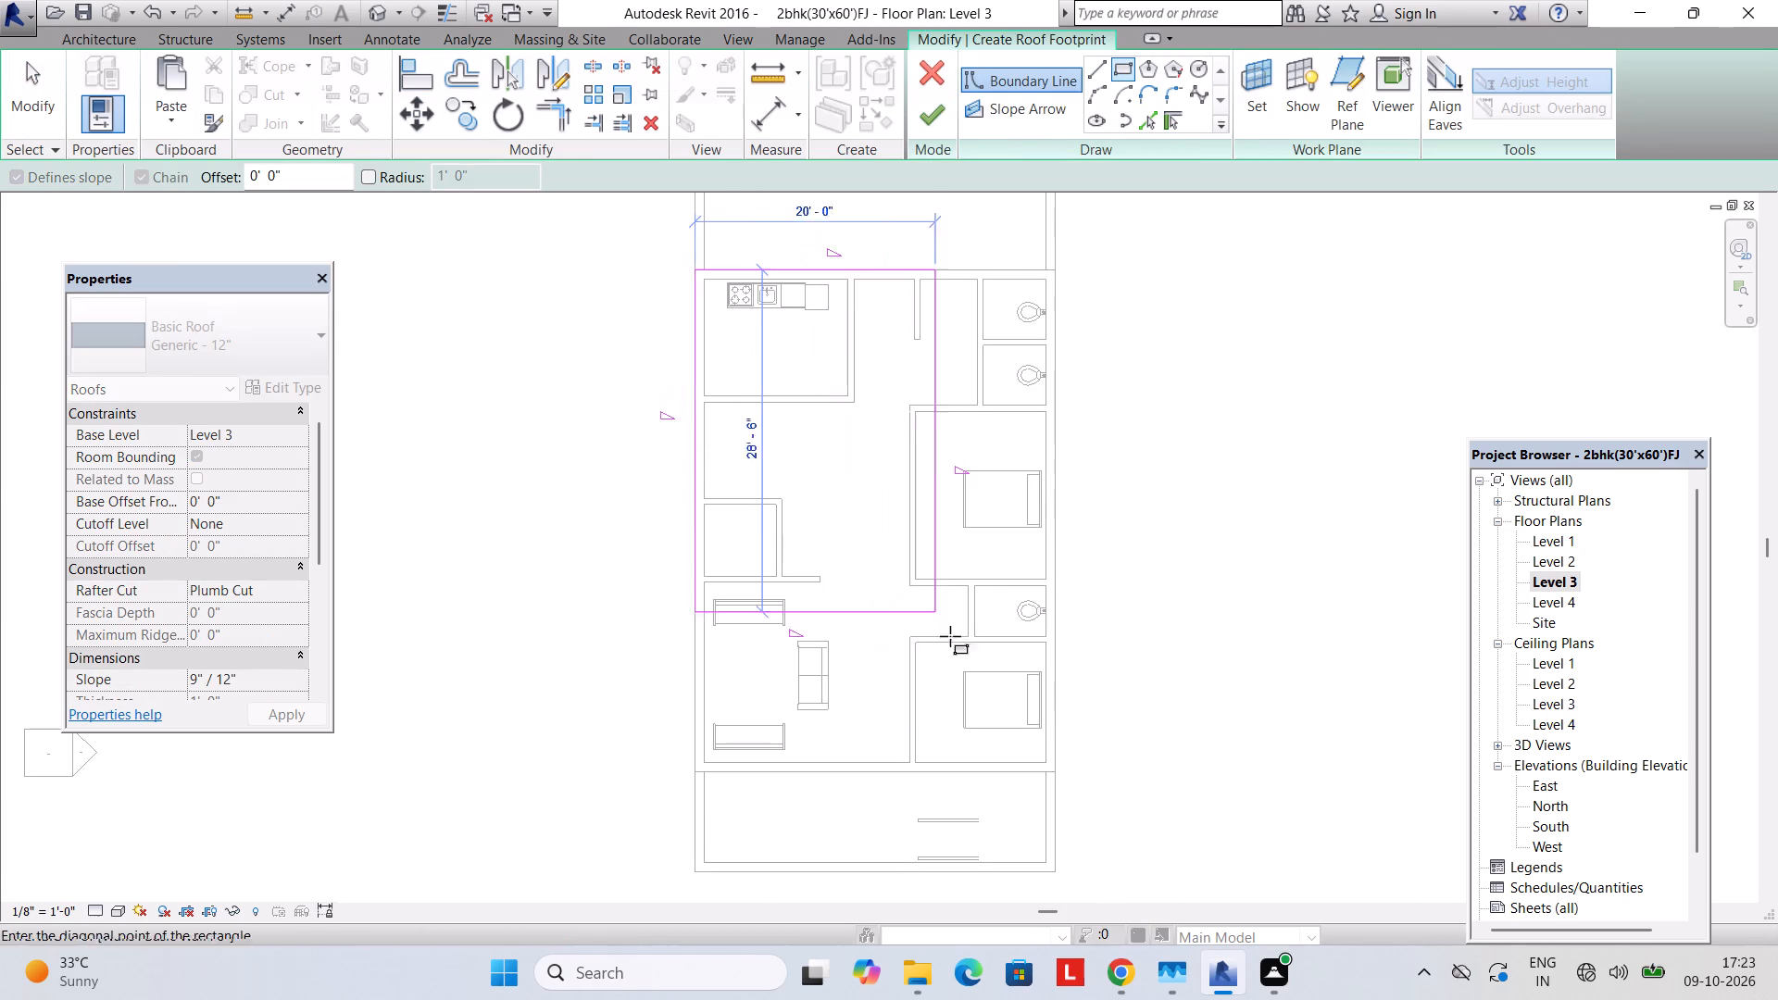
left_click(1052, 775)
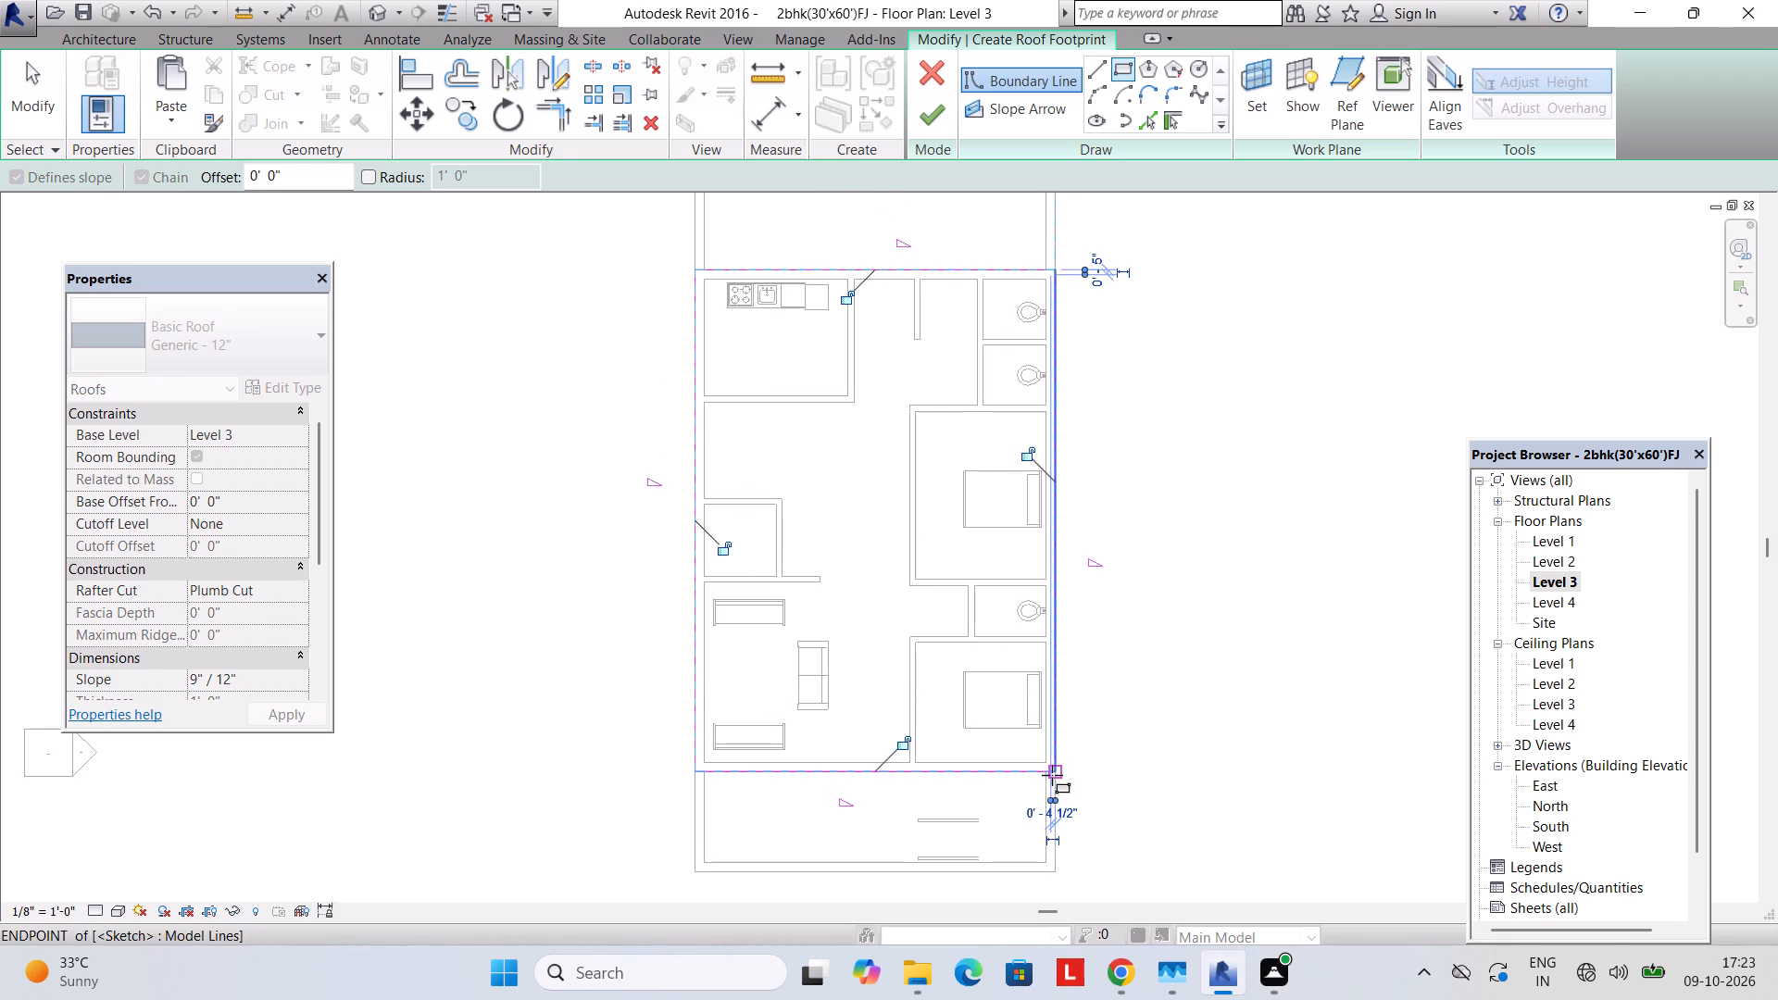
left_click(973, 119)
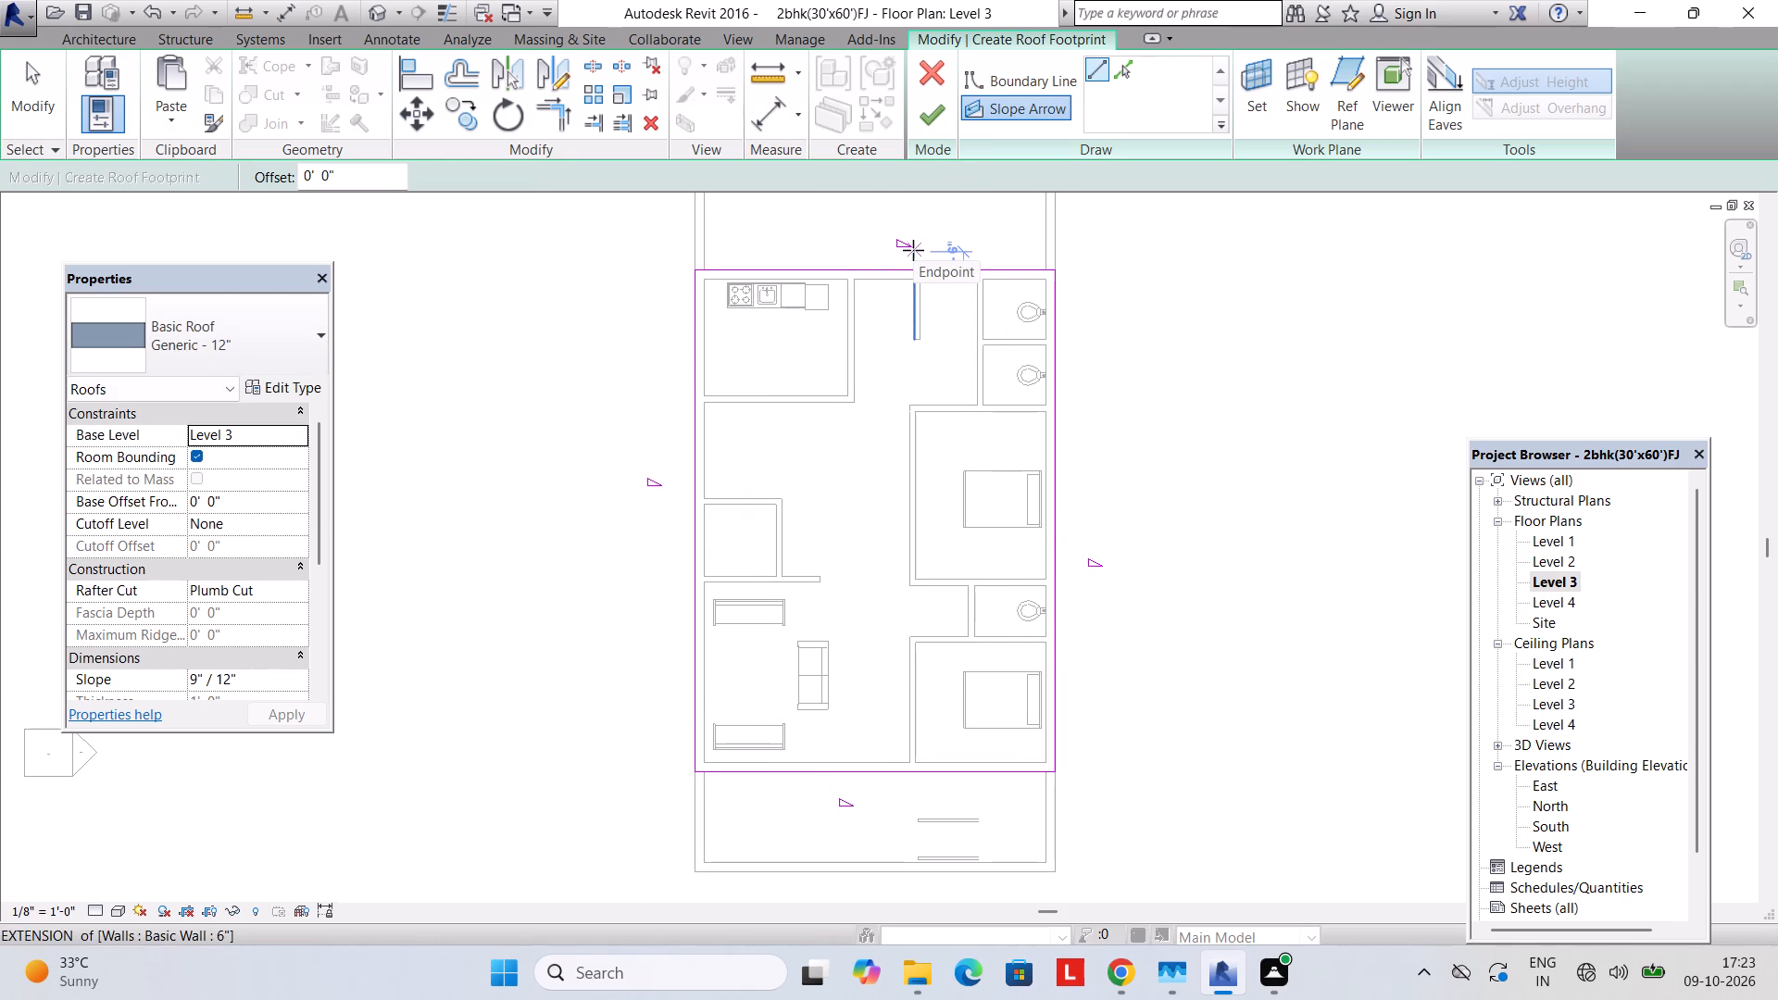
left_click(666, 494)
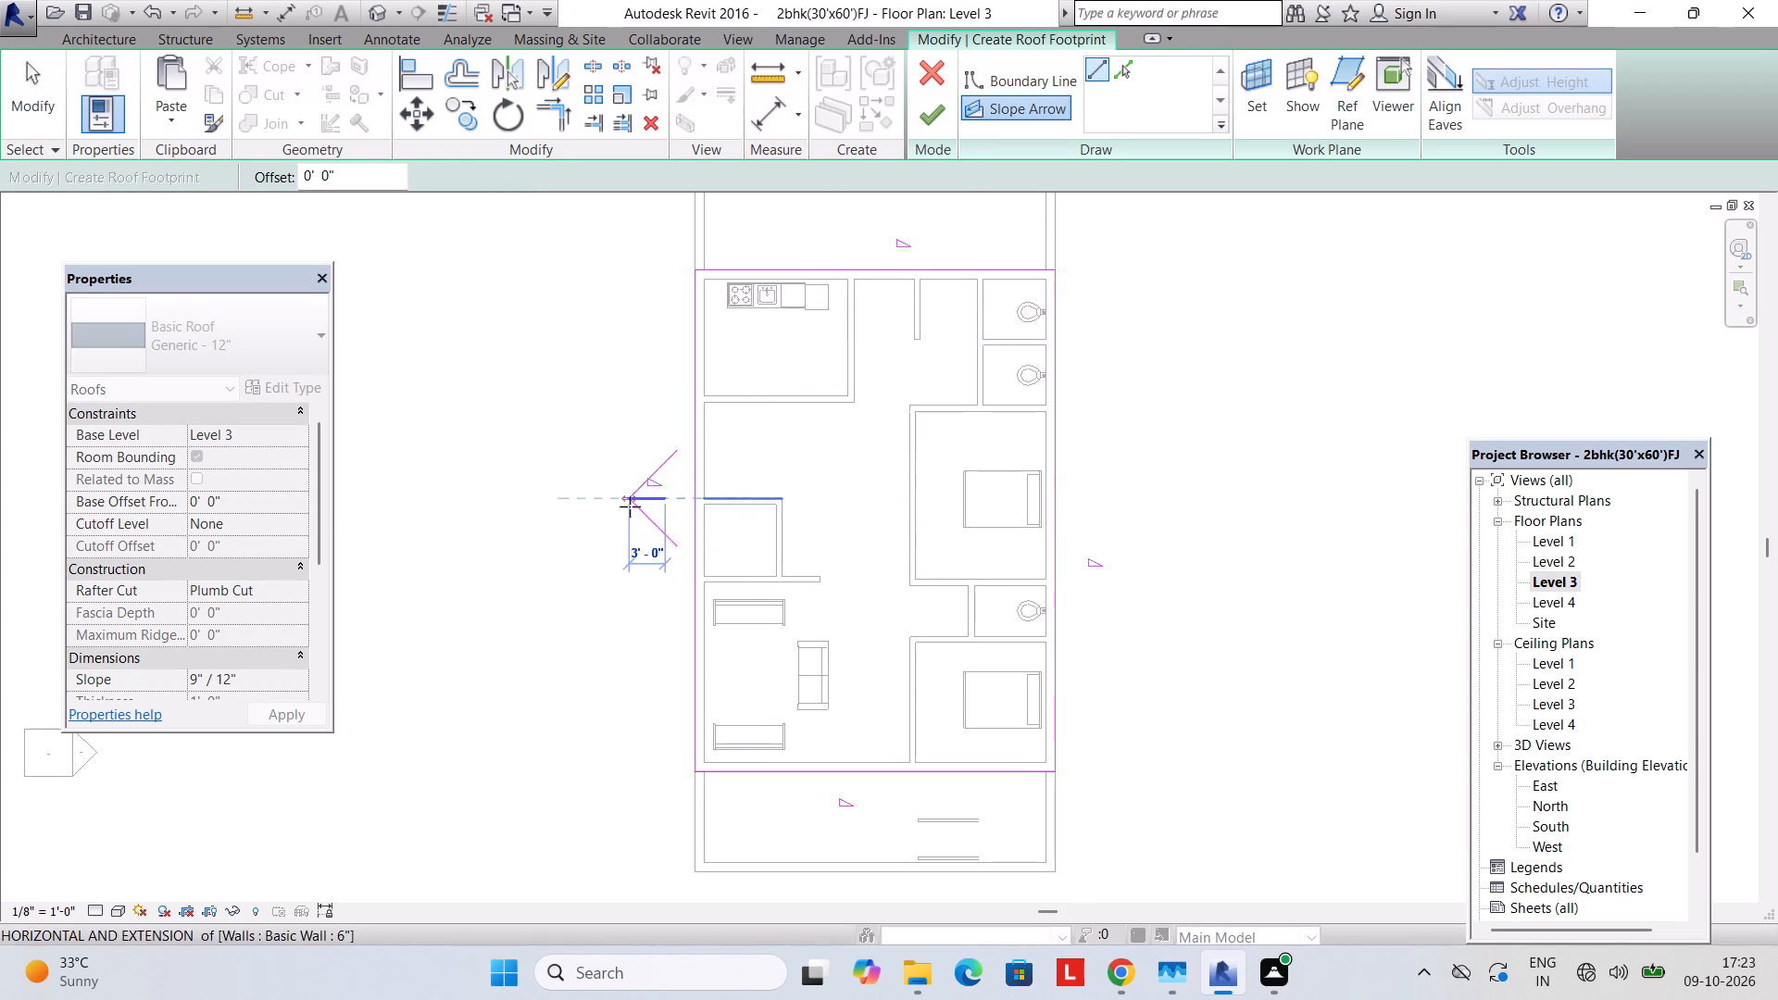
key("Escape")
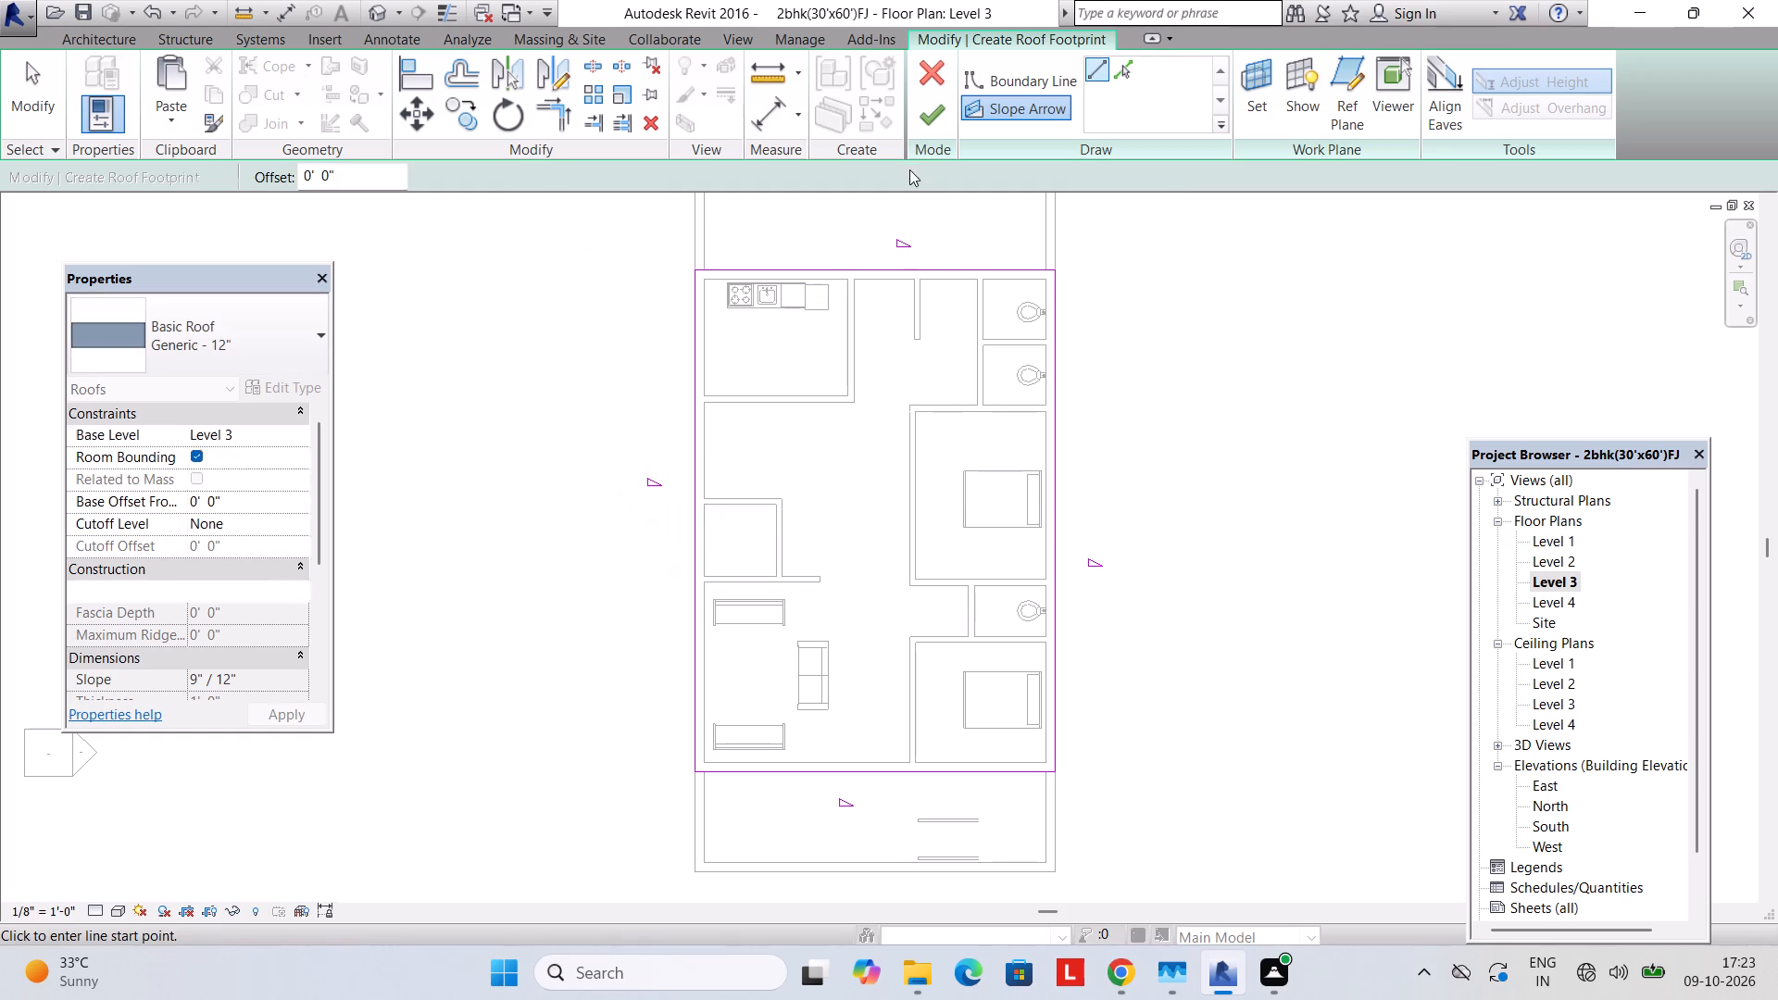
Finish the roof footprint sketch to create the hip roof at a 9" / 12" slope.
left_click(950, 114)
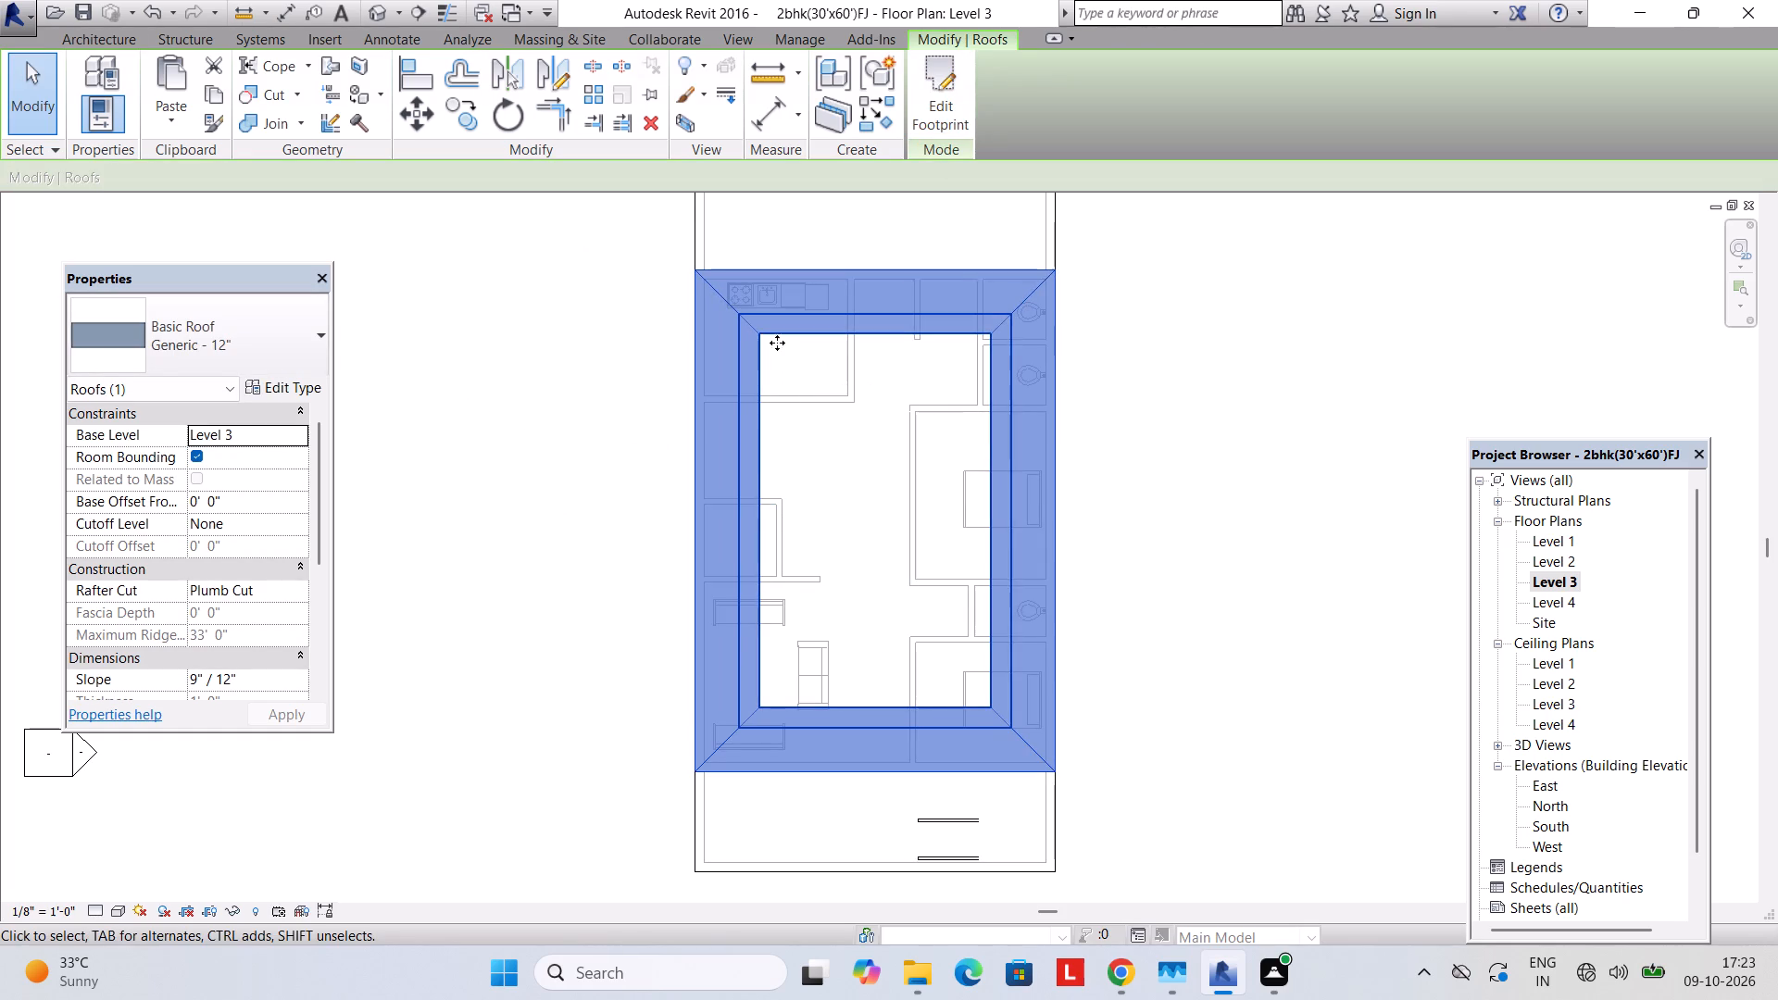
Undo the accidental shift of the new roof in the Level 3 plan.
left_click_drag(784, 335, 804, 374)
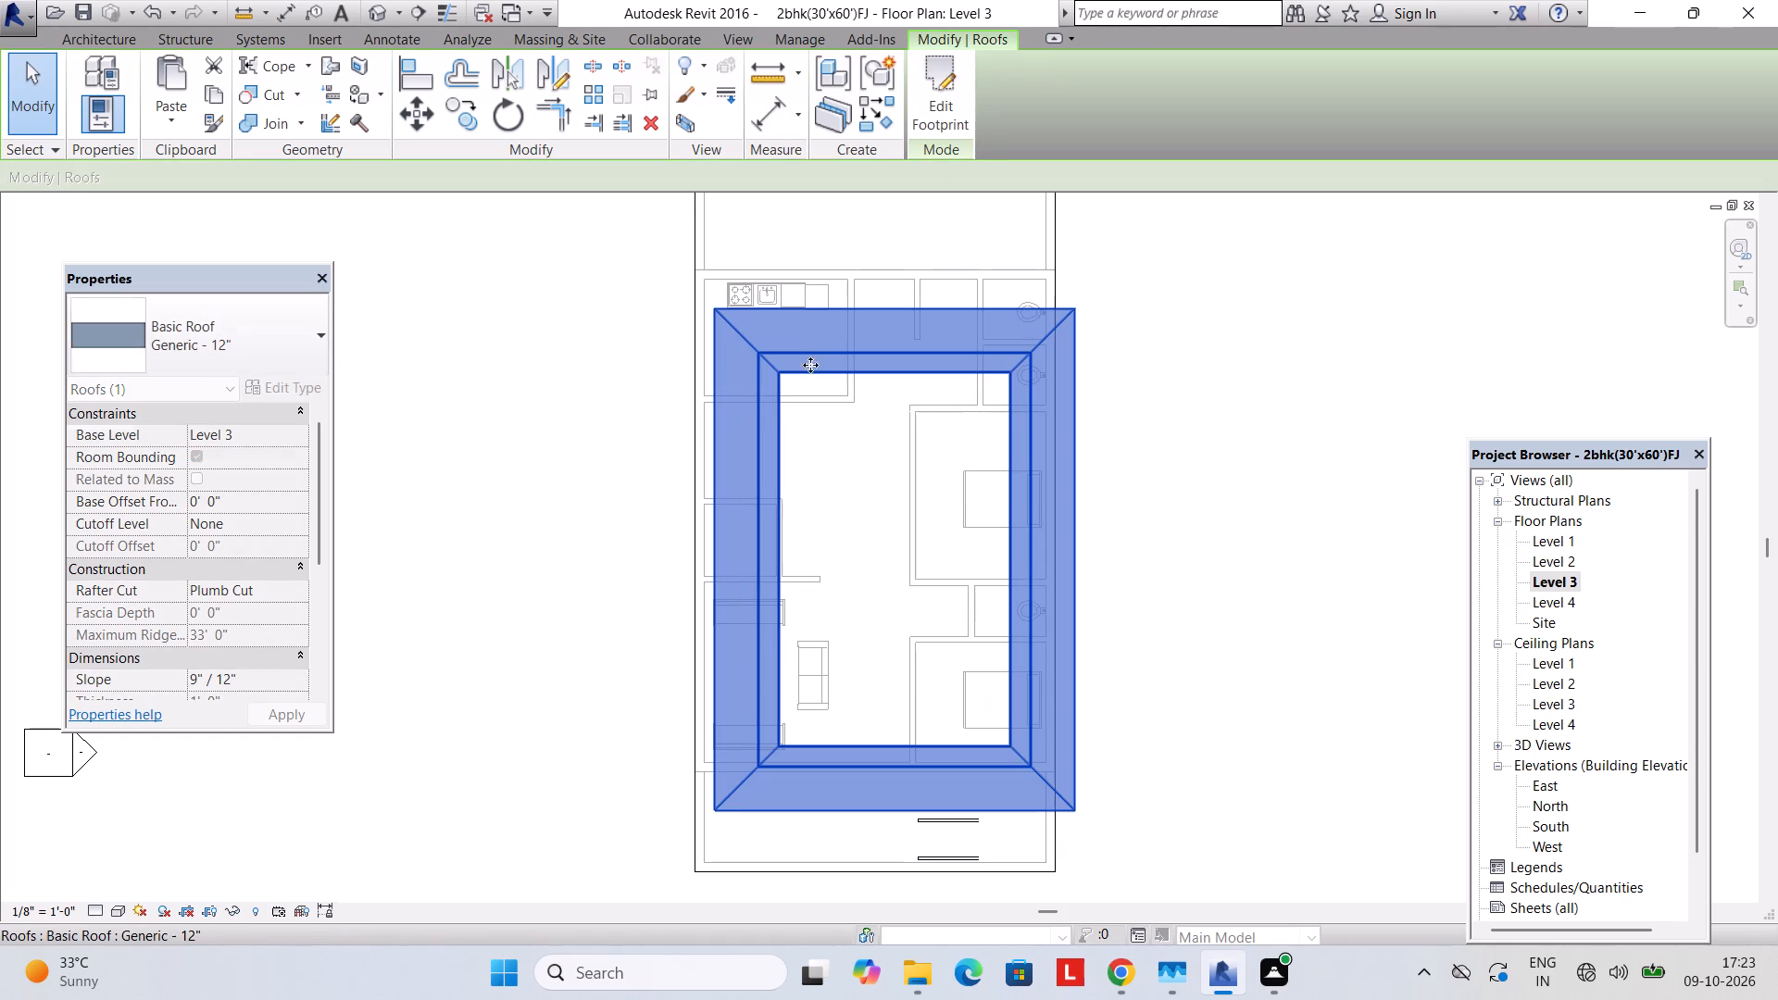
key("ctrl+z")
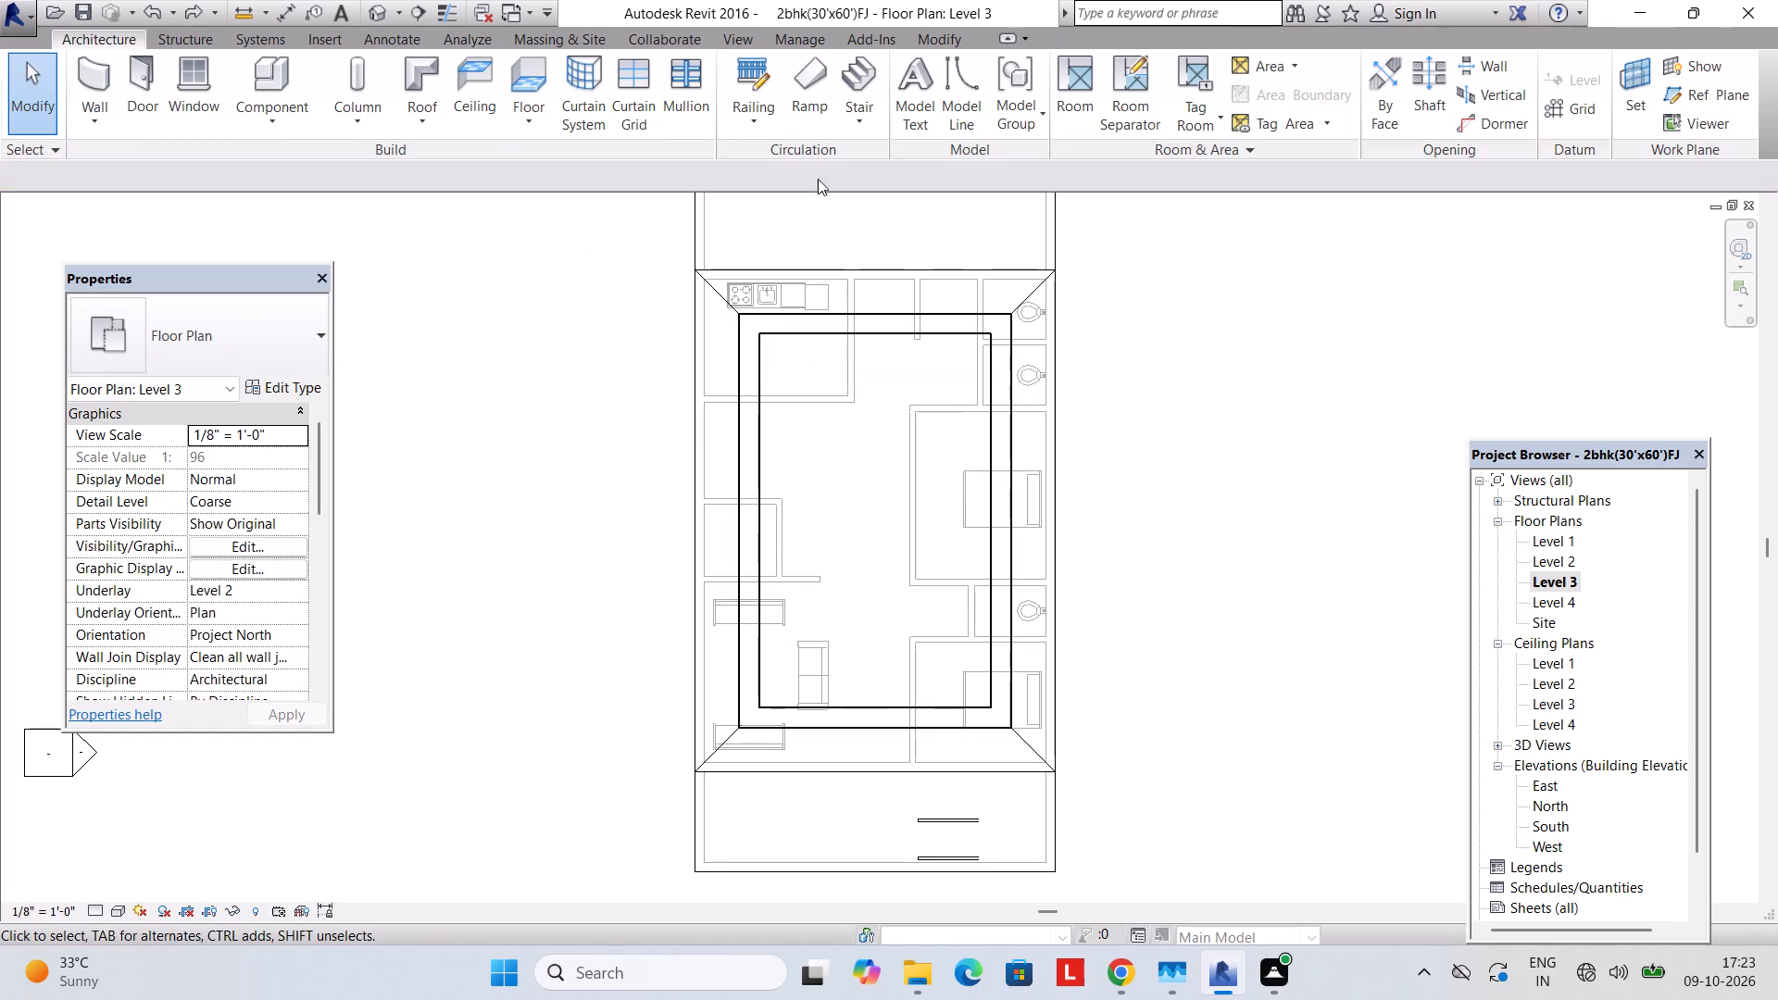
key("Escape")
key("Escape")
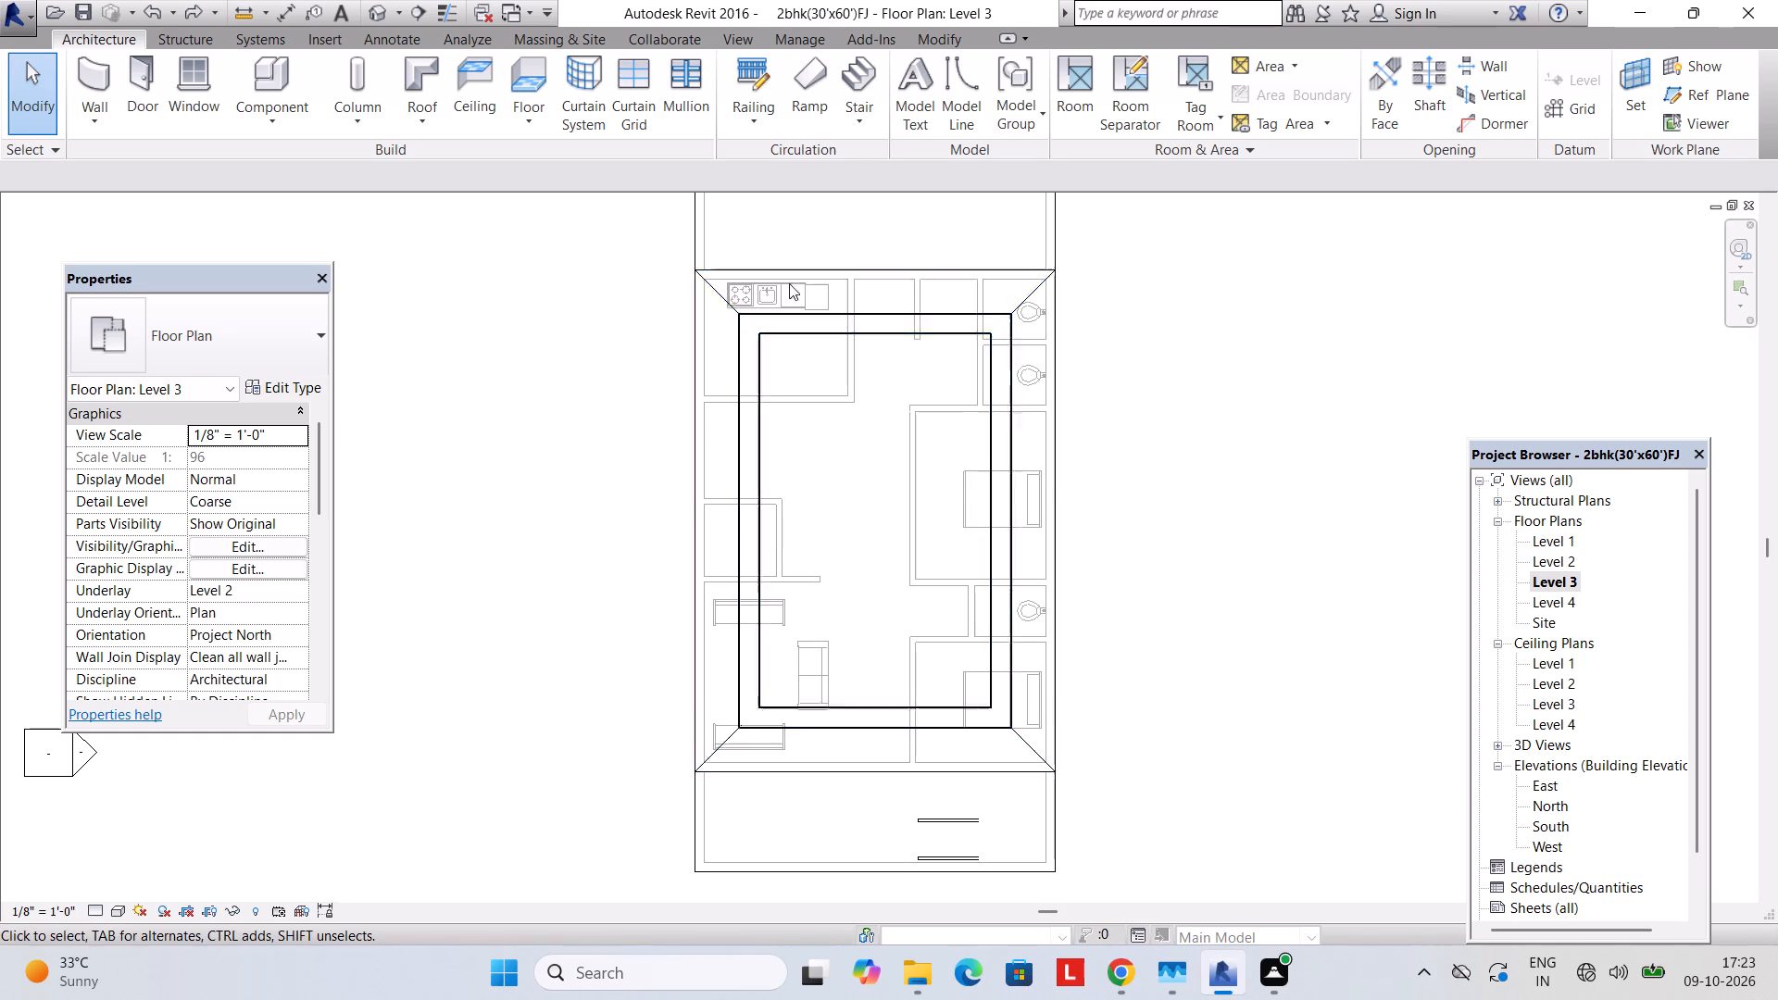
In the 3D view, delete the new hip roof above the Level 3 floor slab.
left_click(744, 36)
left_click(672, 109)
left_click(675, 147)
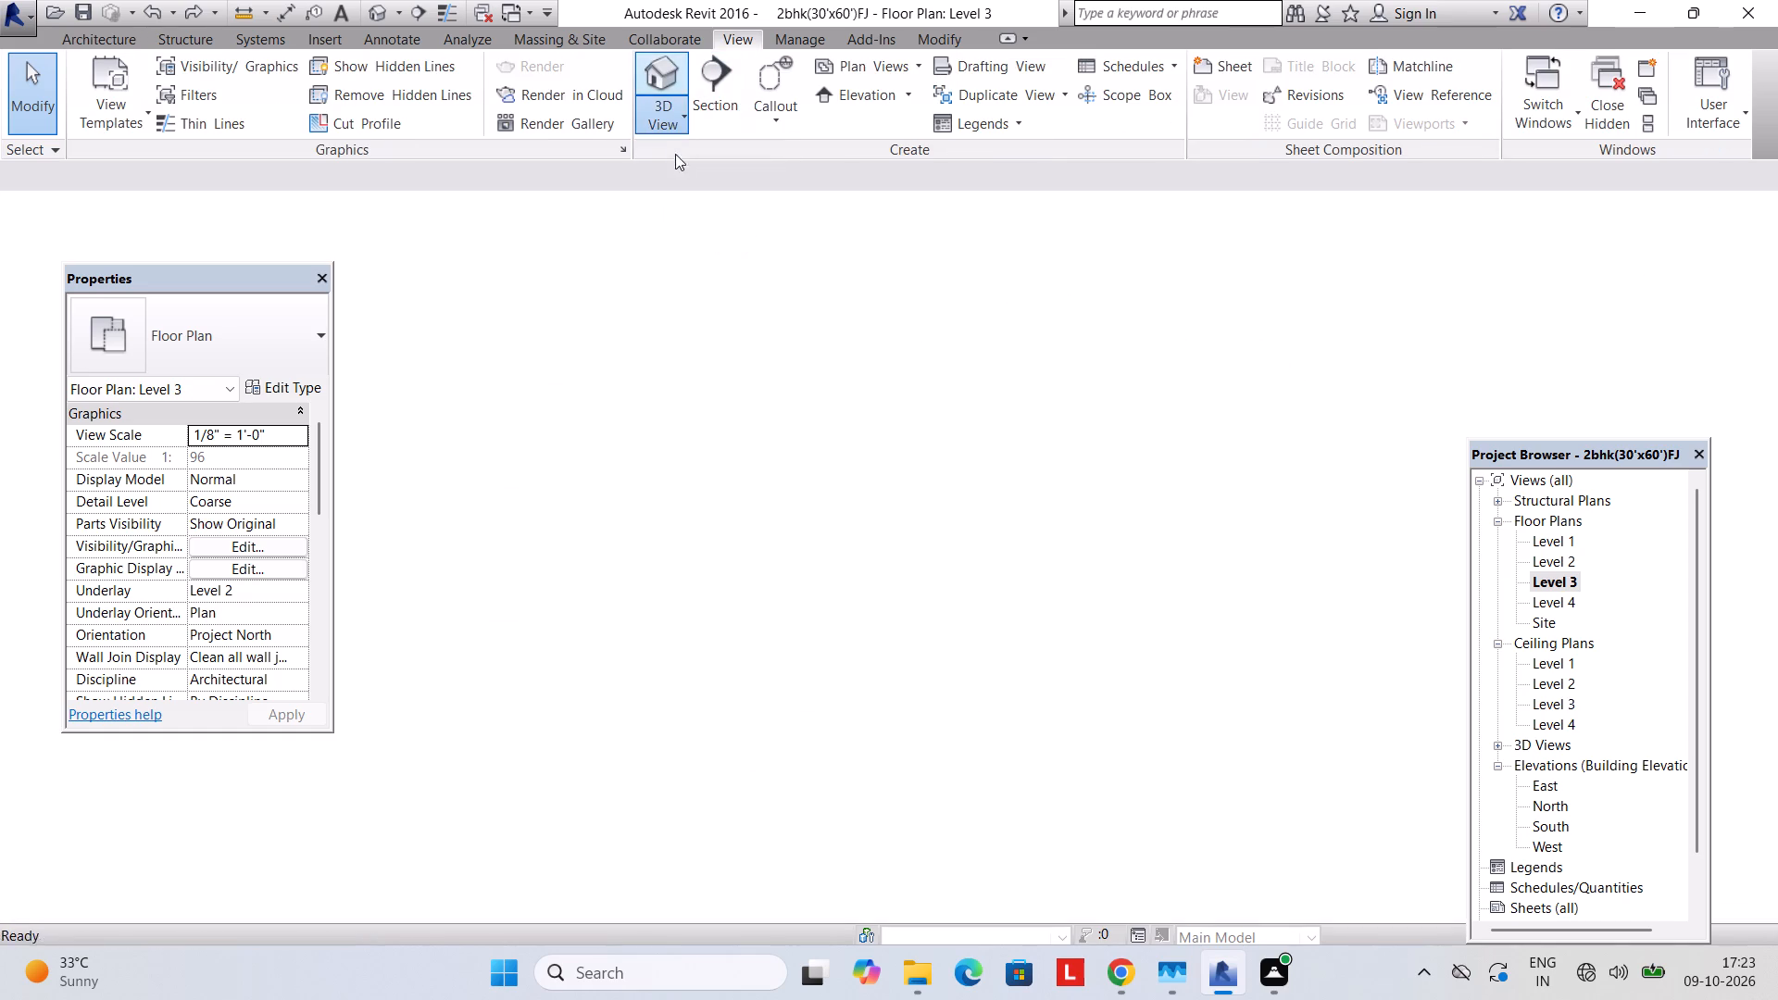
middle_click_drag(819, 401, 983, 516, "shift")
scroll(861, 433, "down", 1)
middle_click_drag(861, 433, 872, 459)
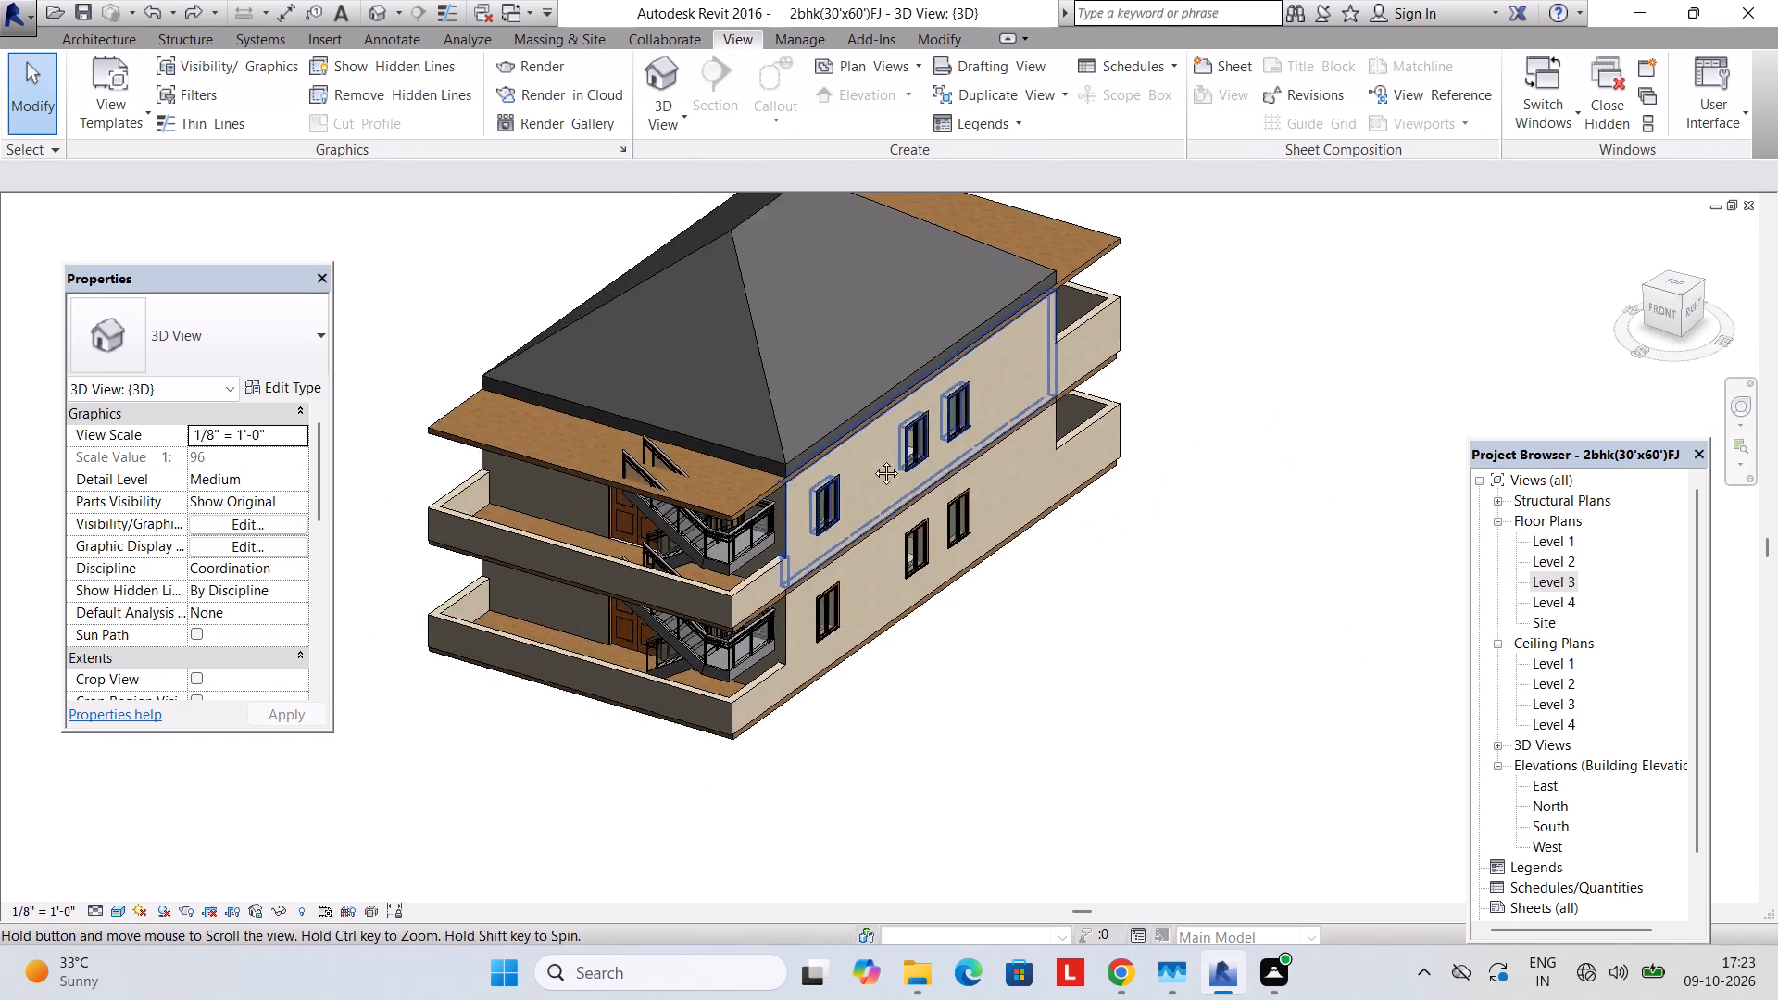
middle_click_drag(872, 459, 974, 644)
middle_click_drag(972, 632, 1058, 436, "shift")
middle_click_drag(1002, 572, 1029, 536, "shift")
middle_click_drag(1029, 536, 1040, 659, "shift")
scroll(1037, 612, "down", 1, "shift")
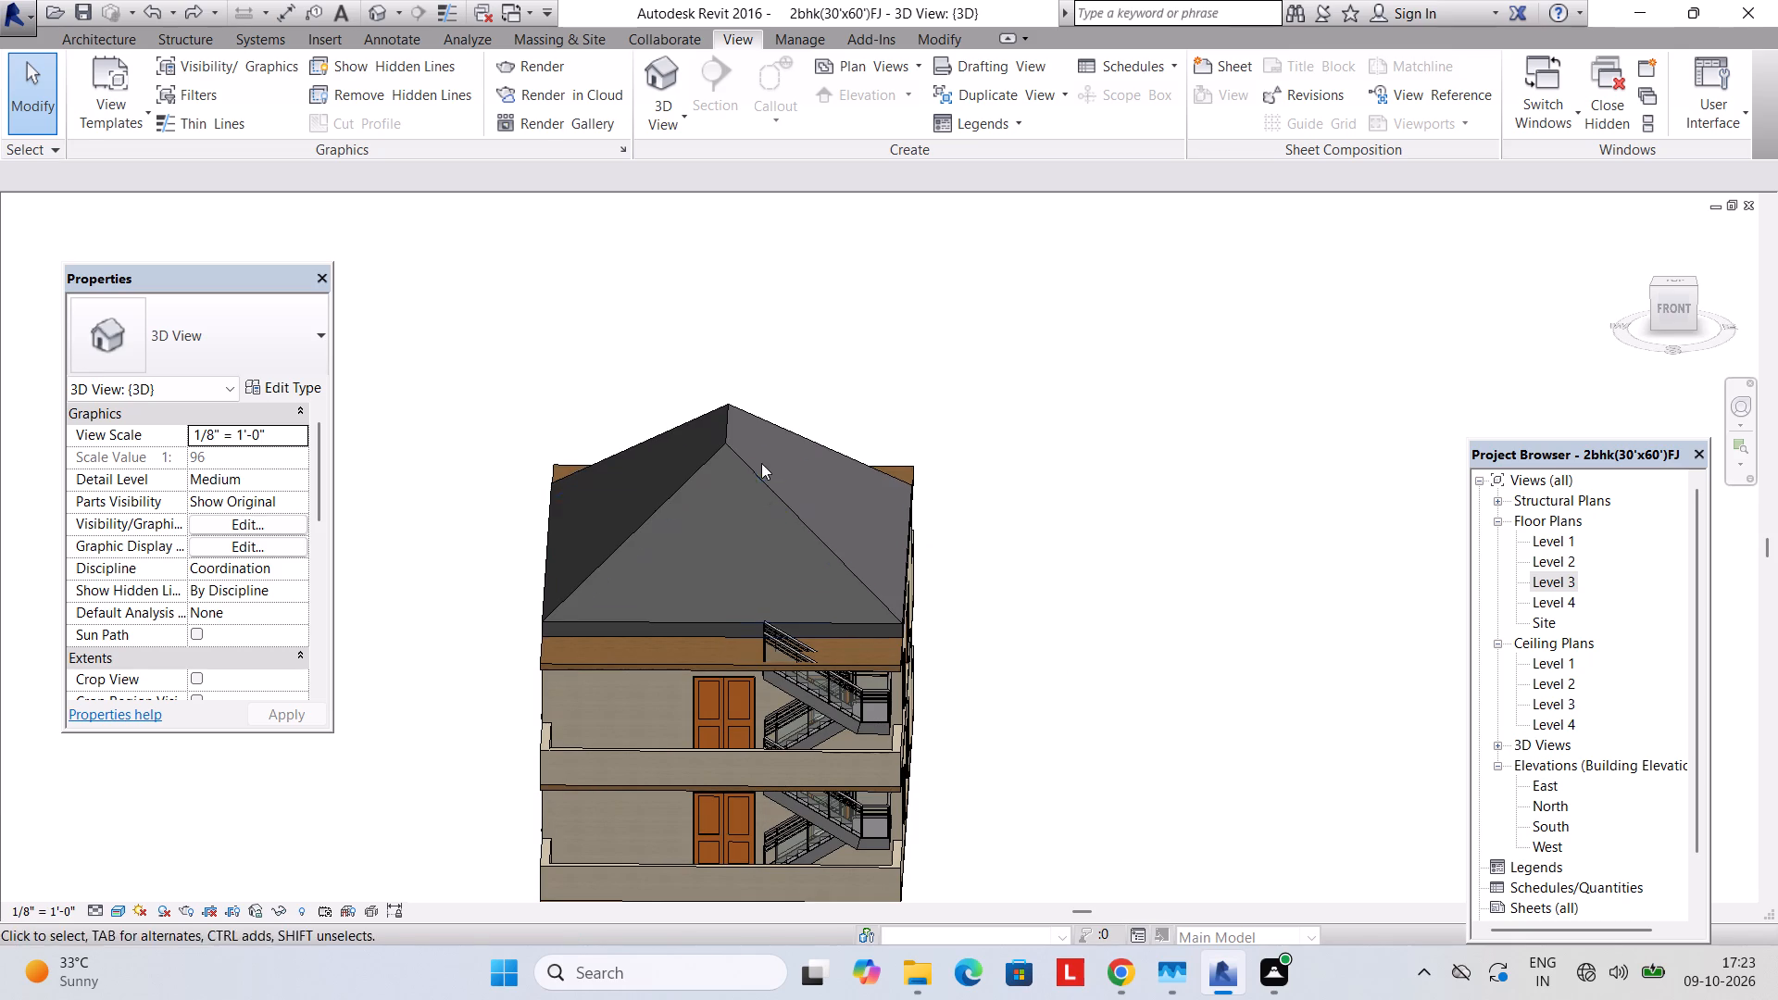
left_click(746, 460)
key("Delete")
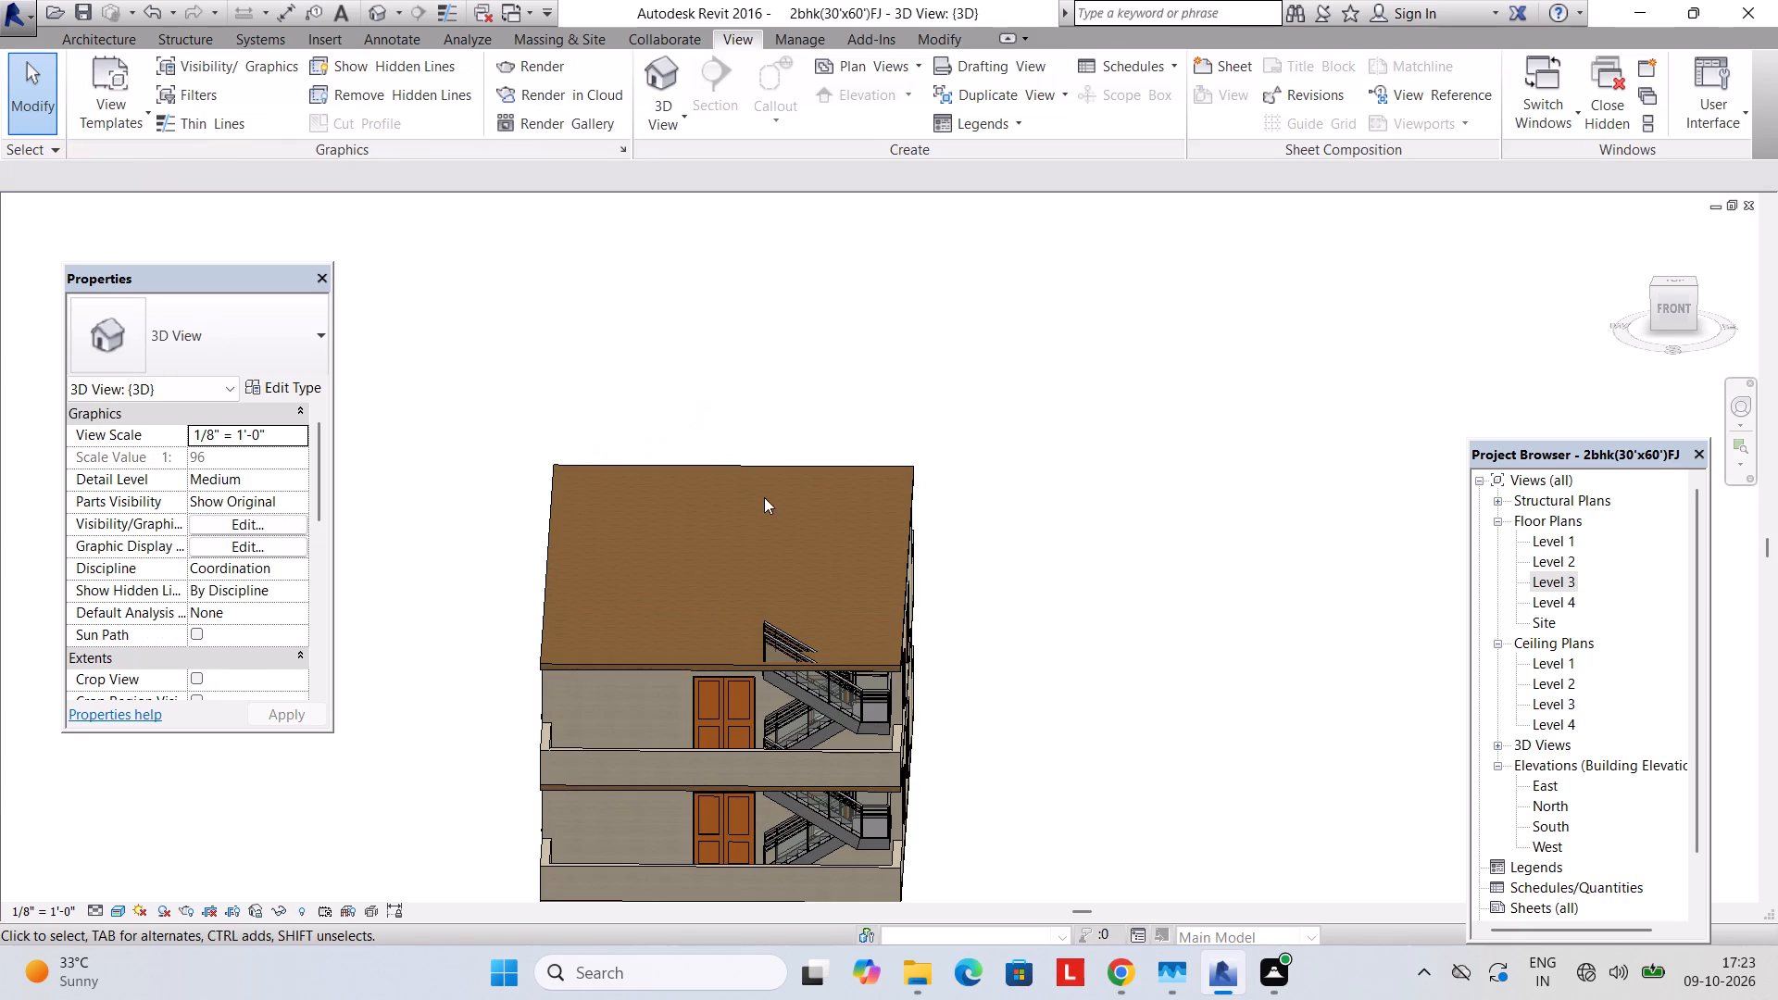
Examine the Level 3 floor slab in 3D and on its floor plan, checking its outline and properties.
middle_click_drag(853, 551, 863, 690, "shift")
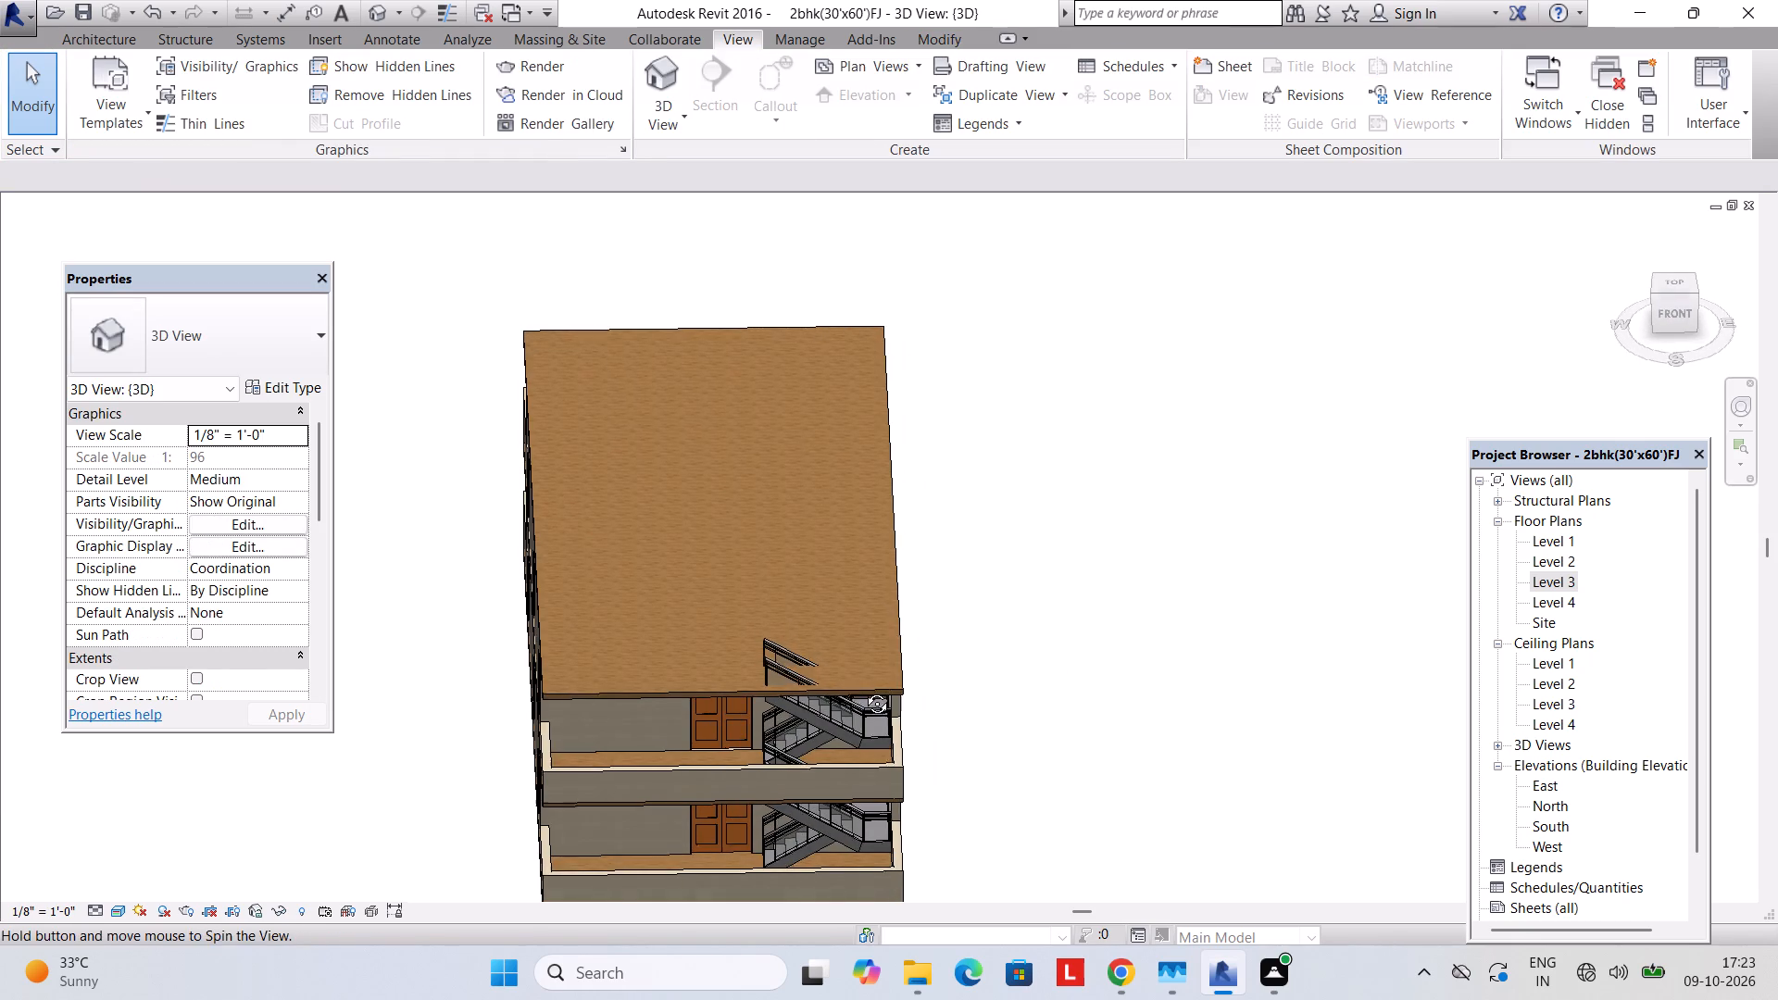
middle_click_drag(863, 690, 863, 691, "shift")
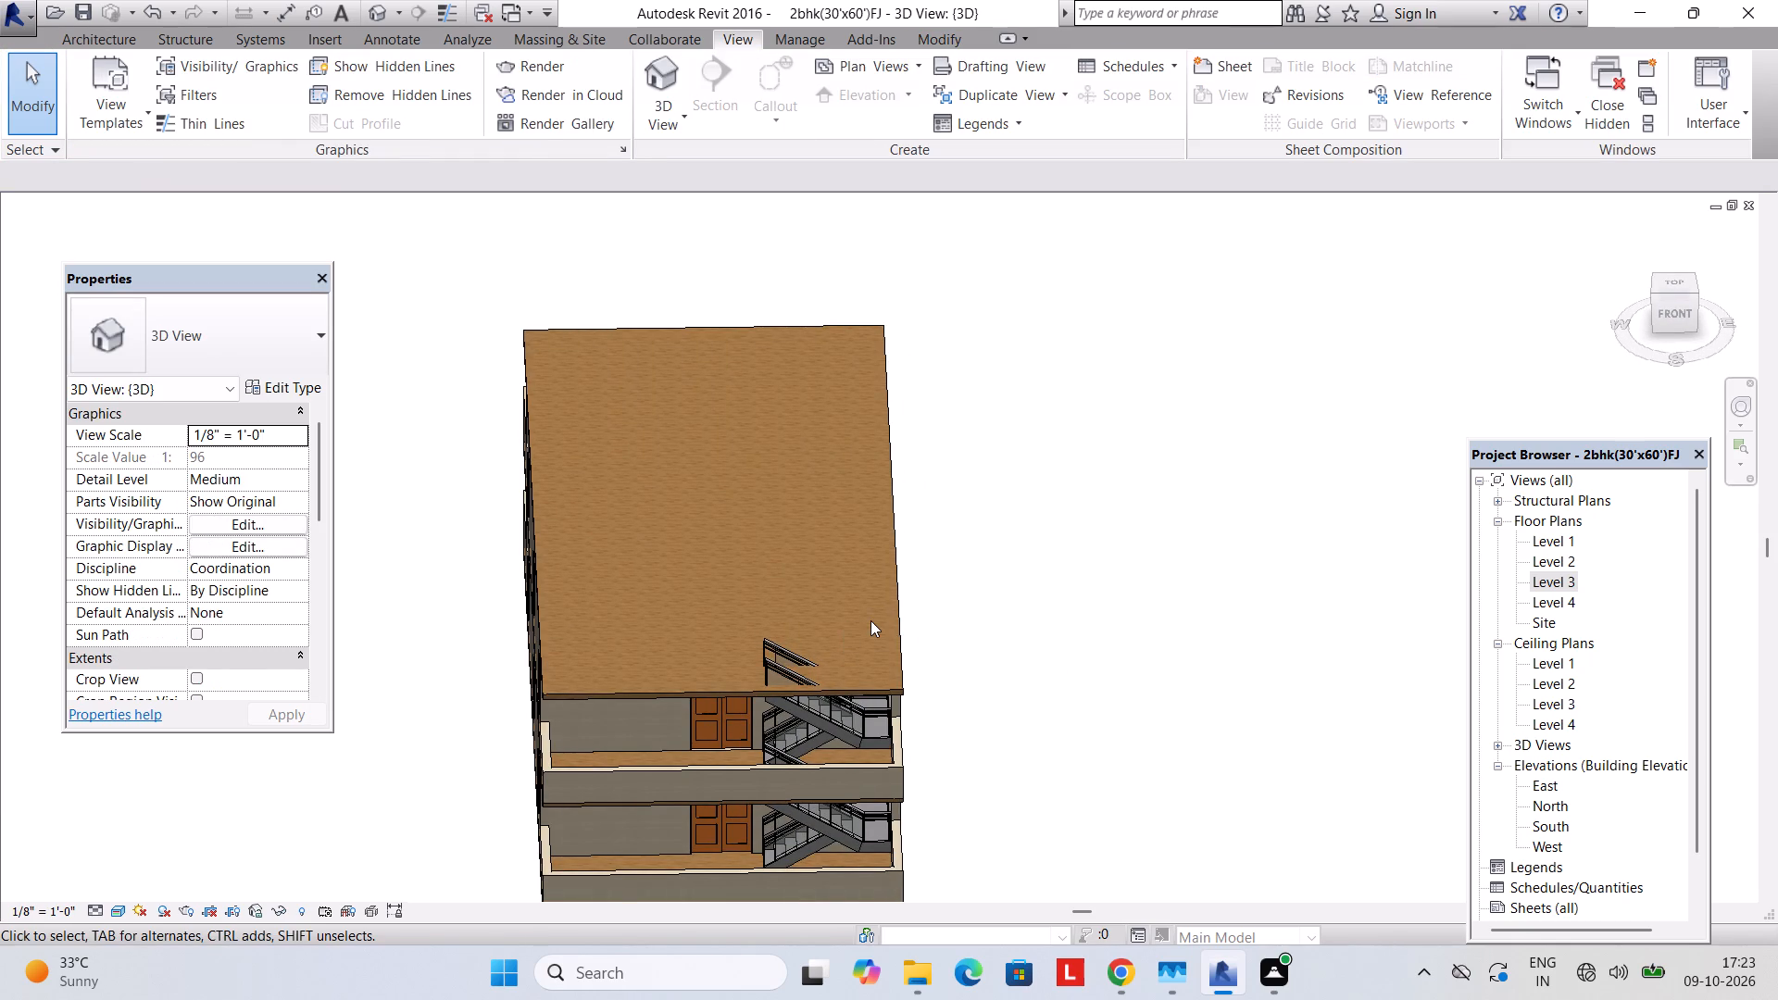
double_click(1559, 555)
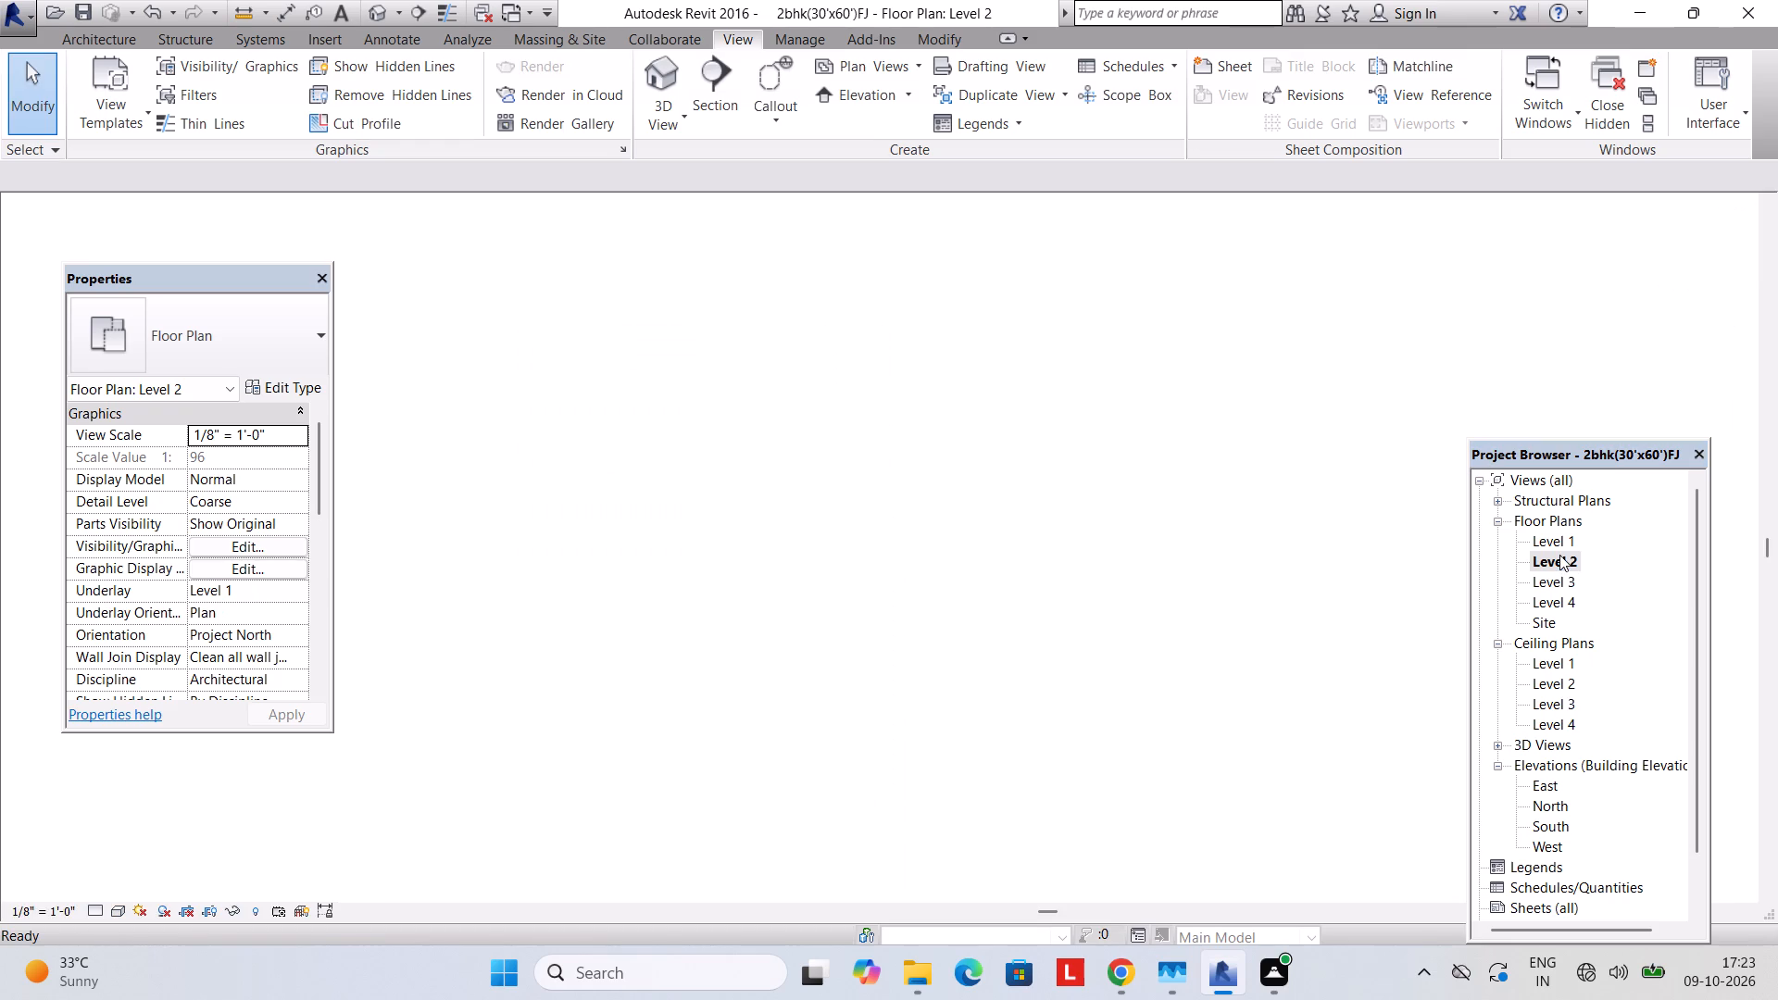
double_click(1569, 584)
middle_click_drag(1289, 577, 1237, 694)
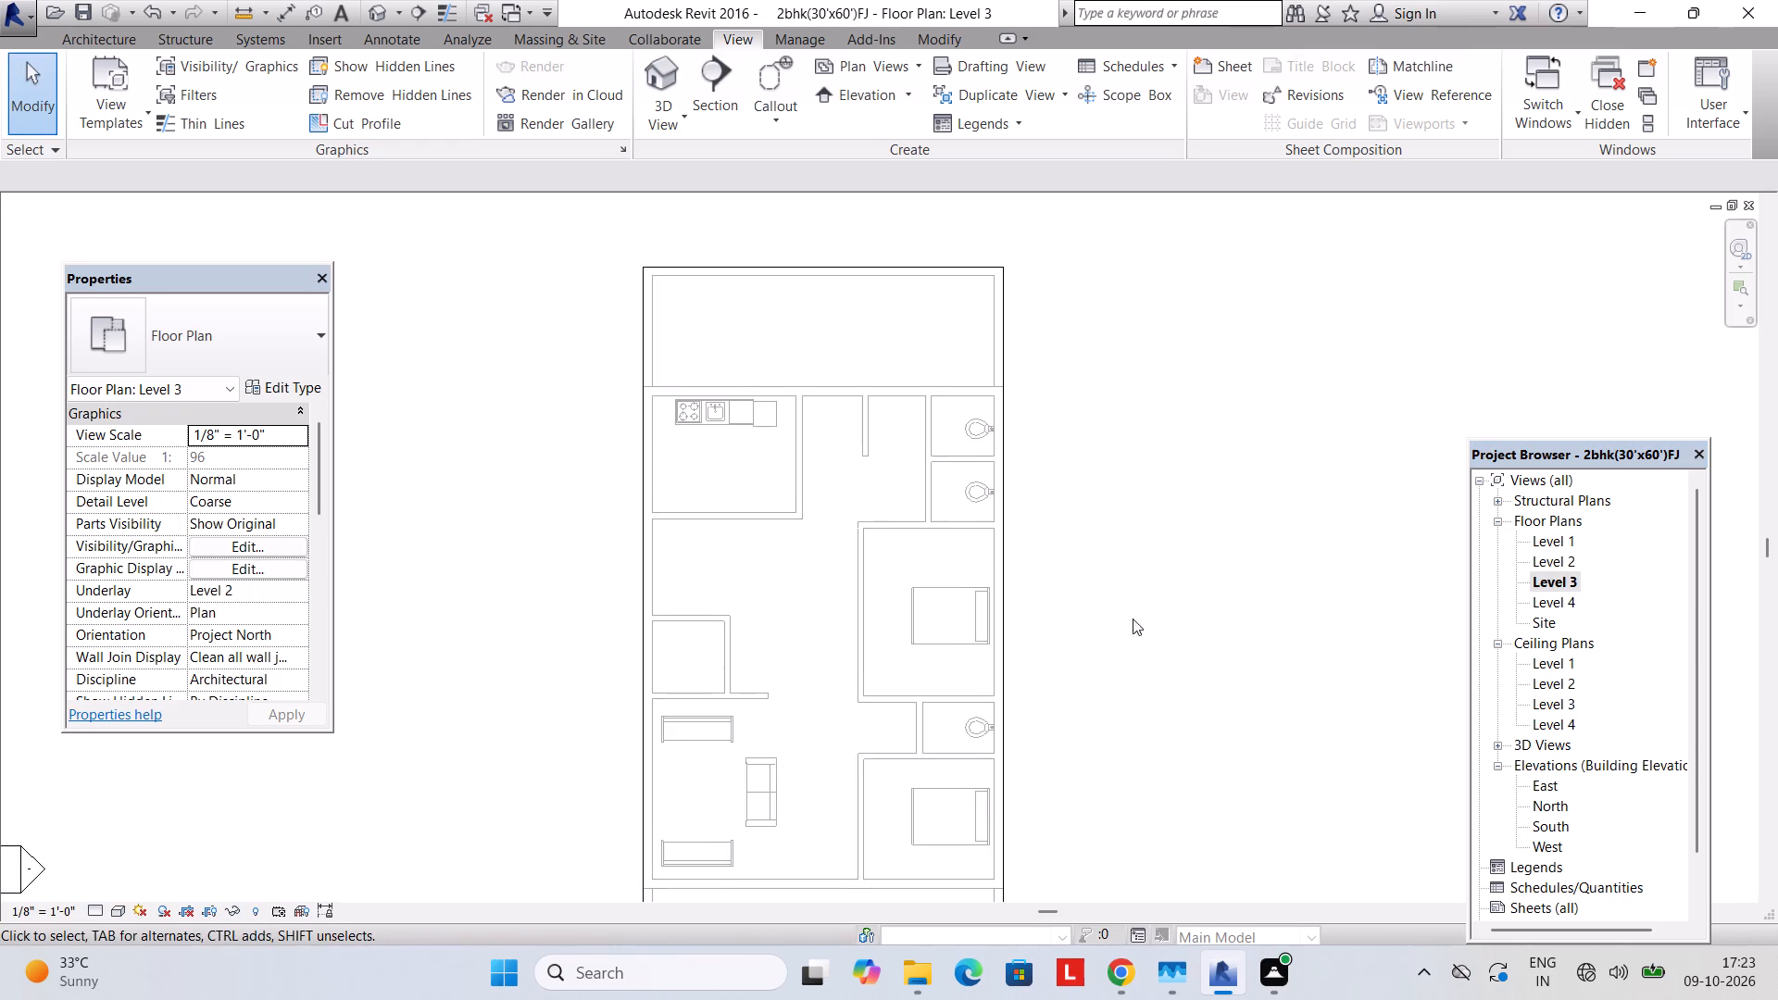
scroll(1116, 596, "down", 1)
middle_click_drag(1114, 601, 1116, 554)
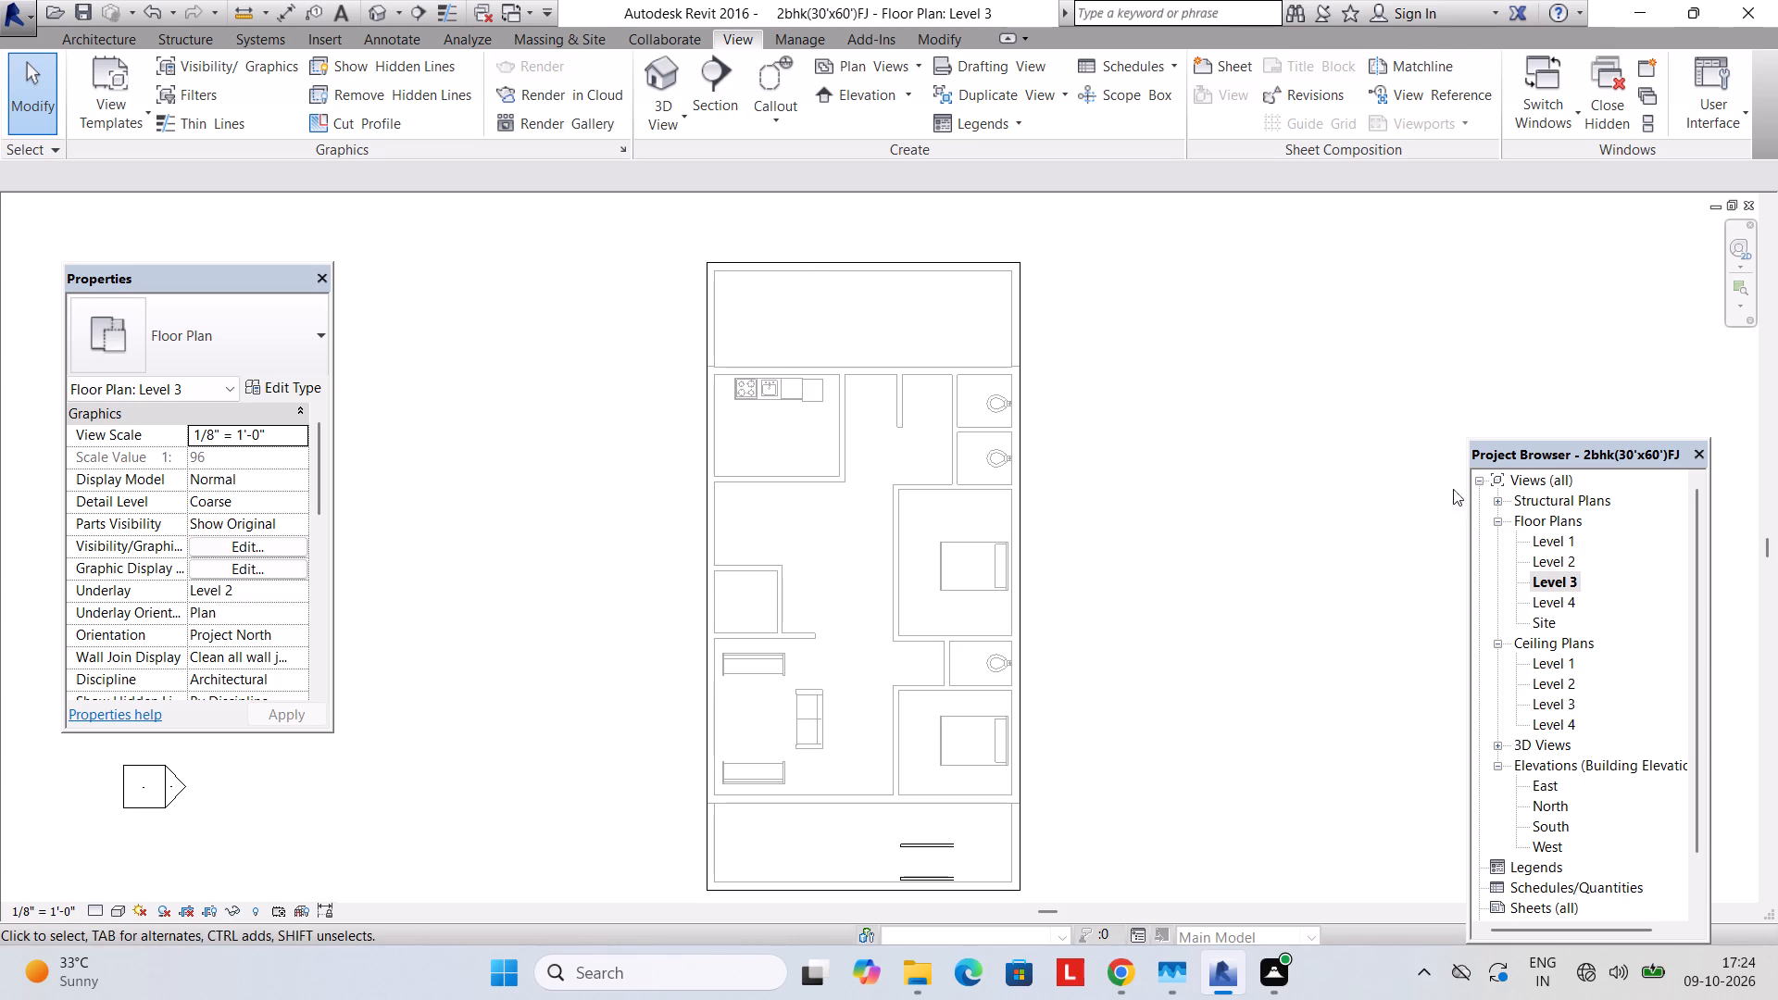
left_click(849, 261)
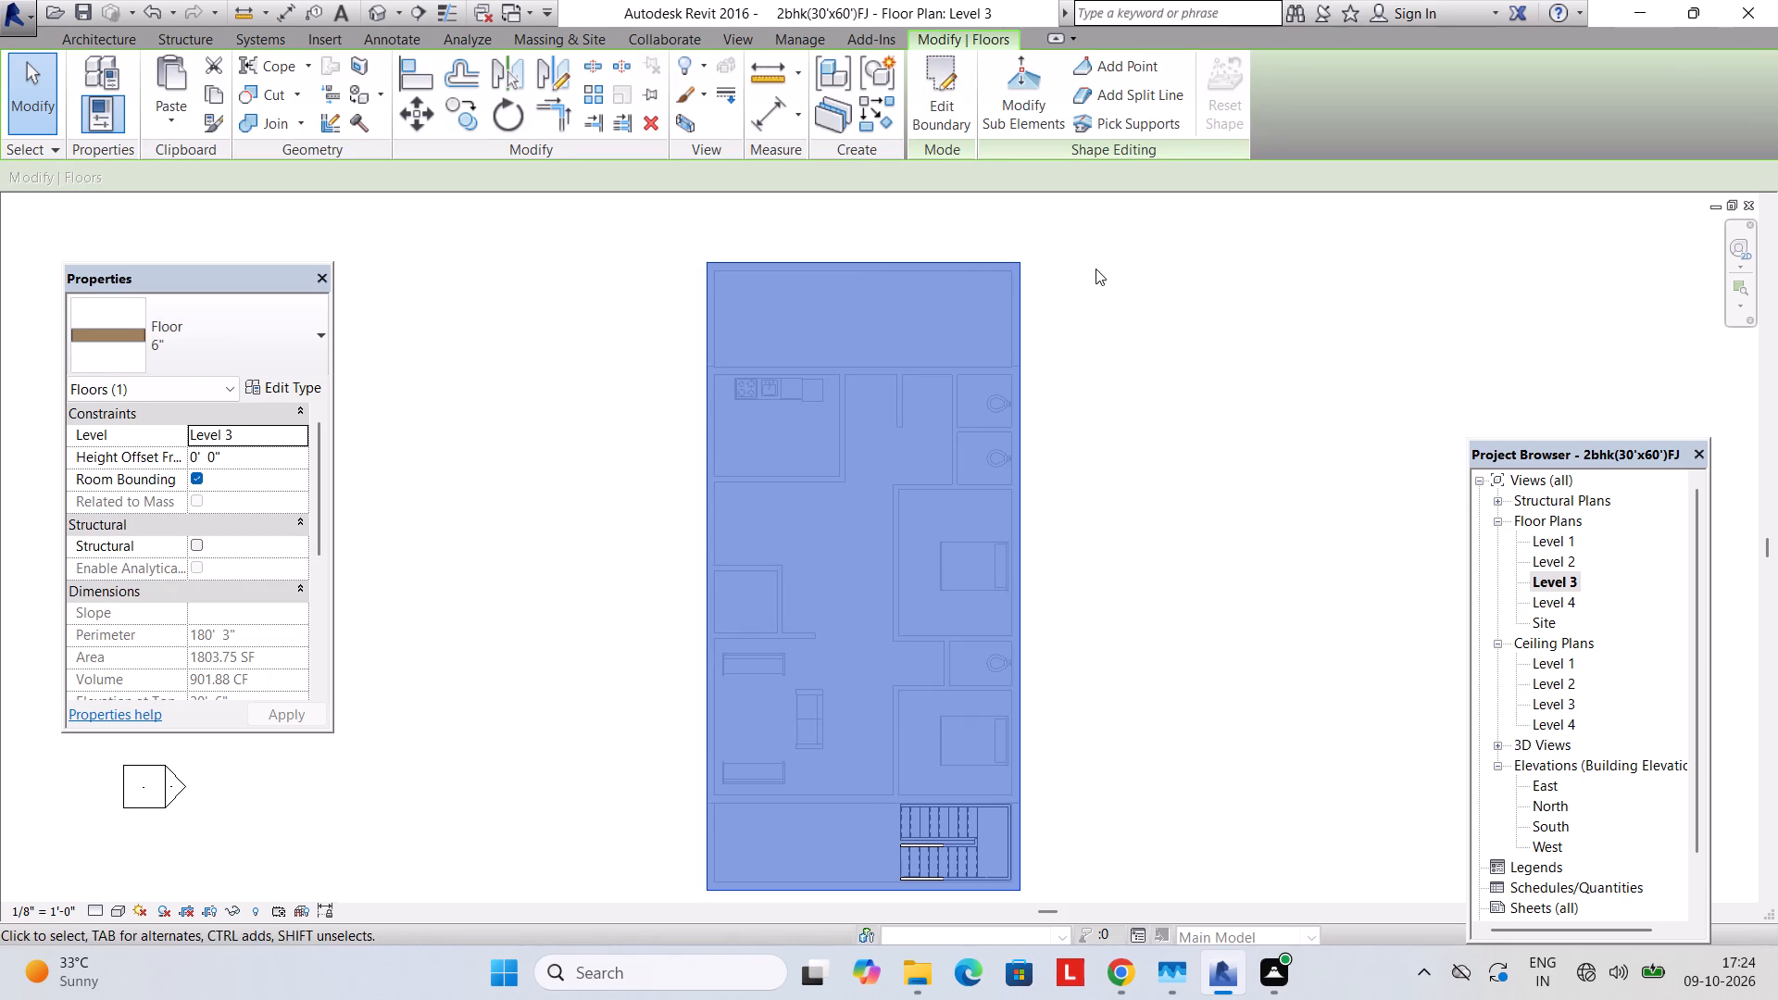
key("Escape")
left_click(855, 275)
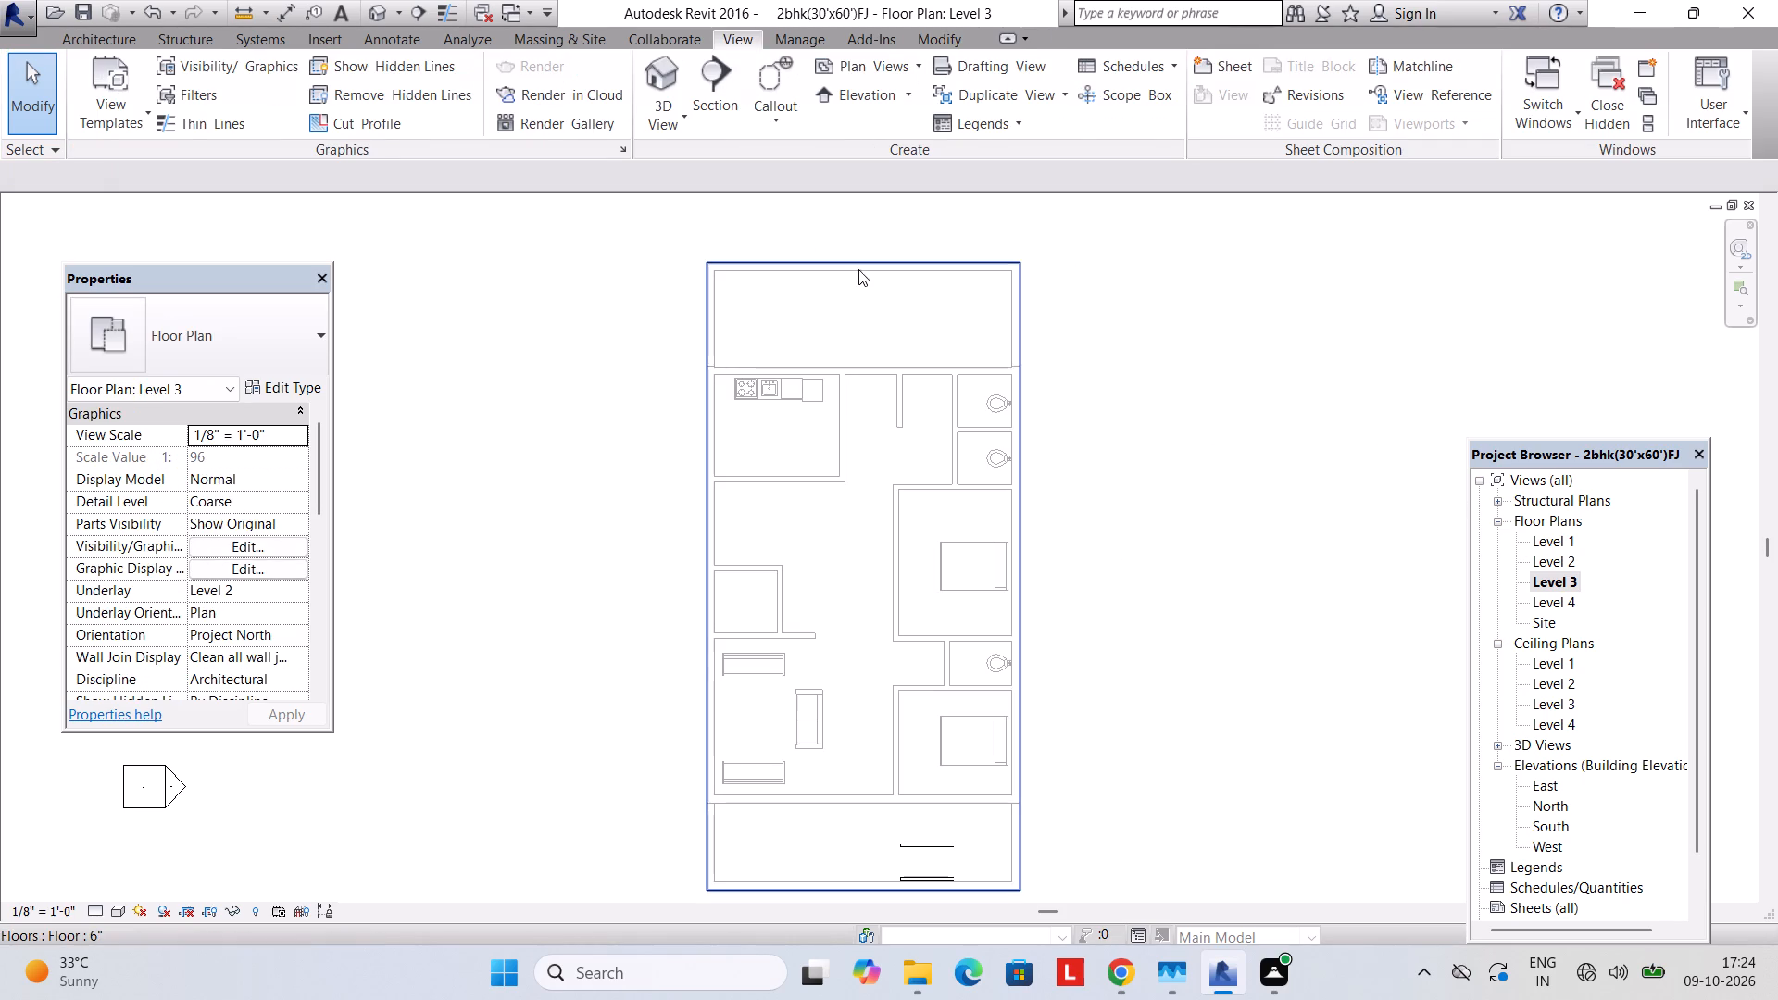
left_click(858, 269)
key("Escape")
In the Level 2 floor plan, select all 9" walls in the view and copy them.
double_click(1568, 560)
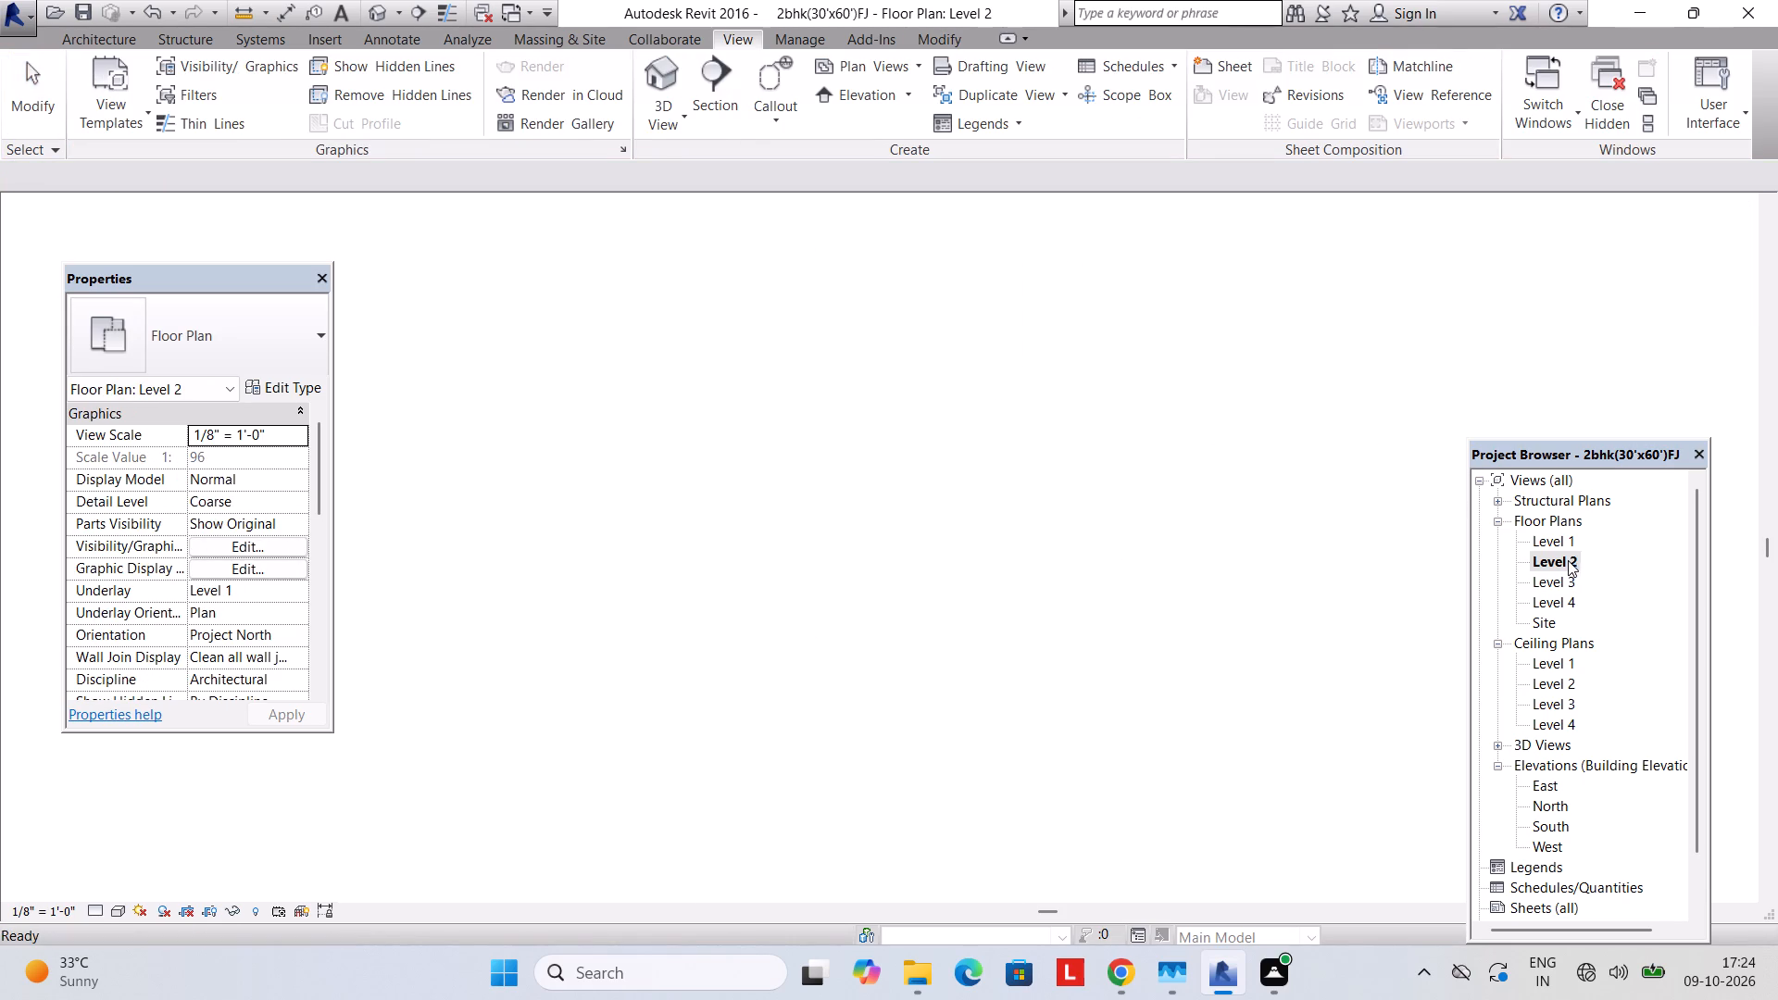
scroll(927, 277, "down", 3)
middle_click_drag(899, 363, 845, 504)
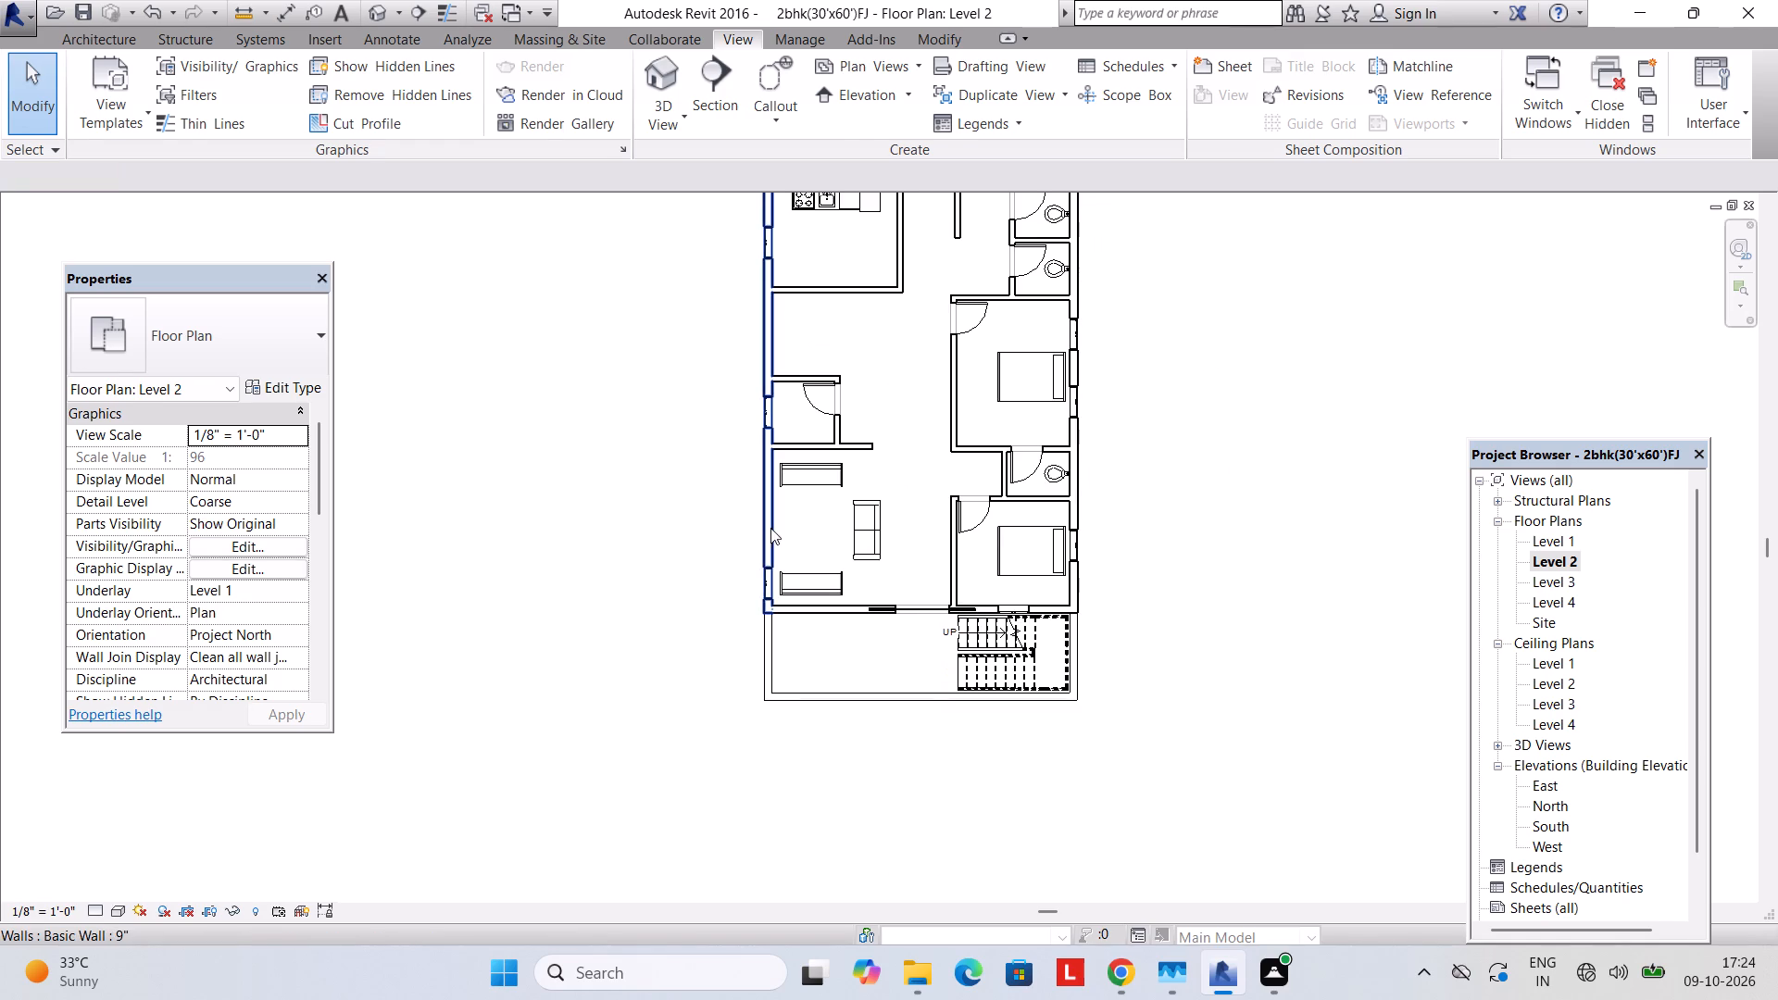
left_click(770, 528)
type("sa")
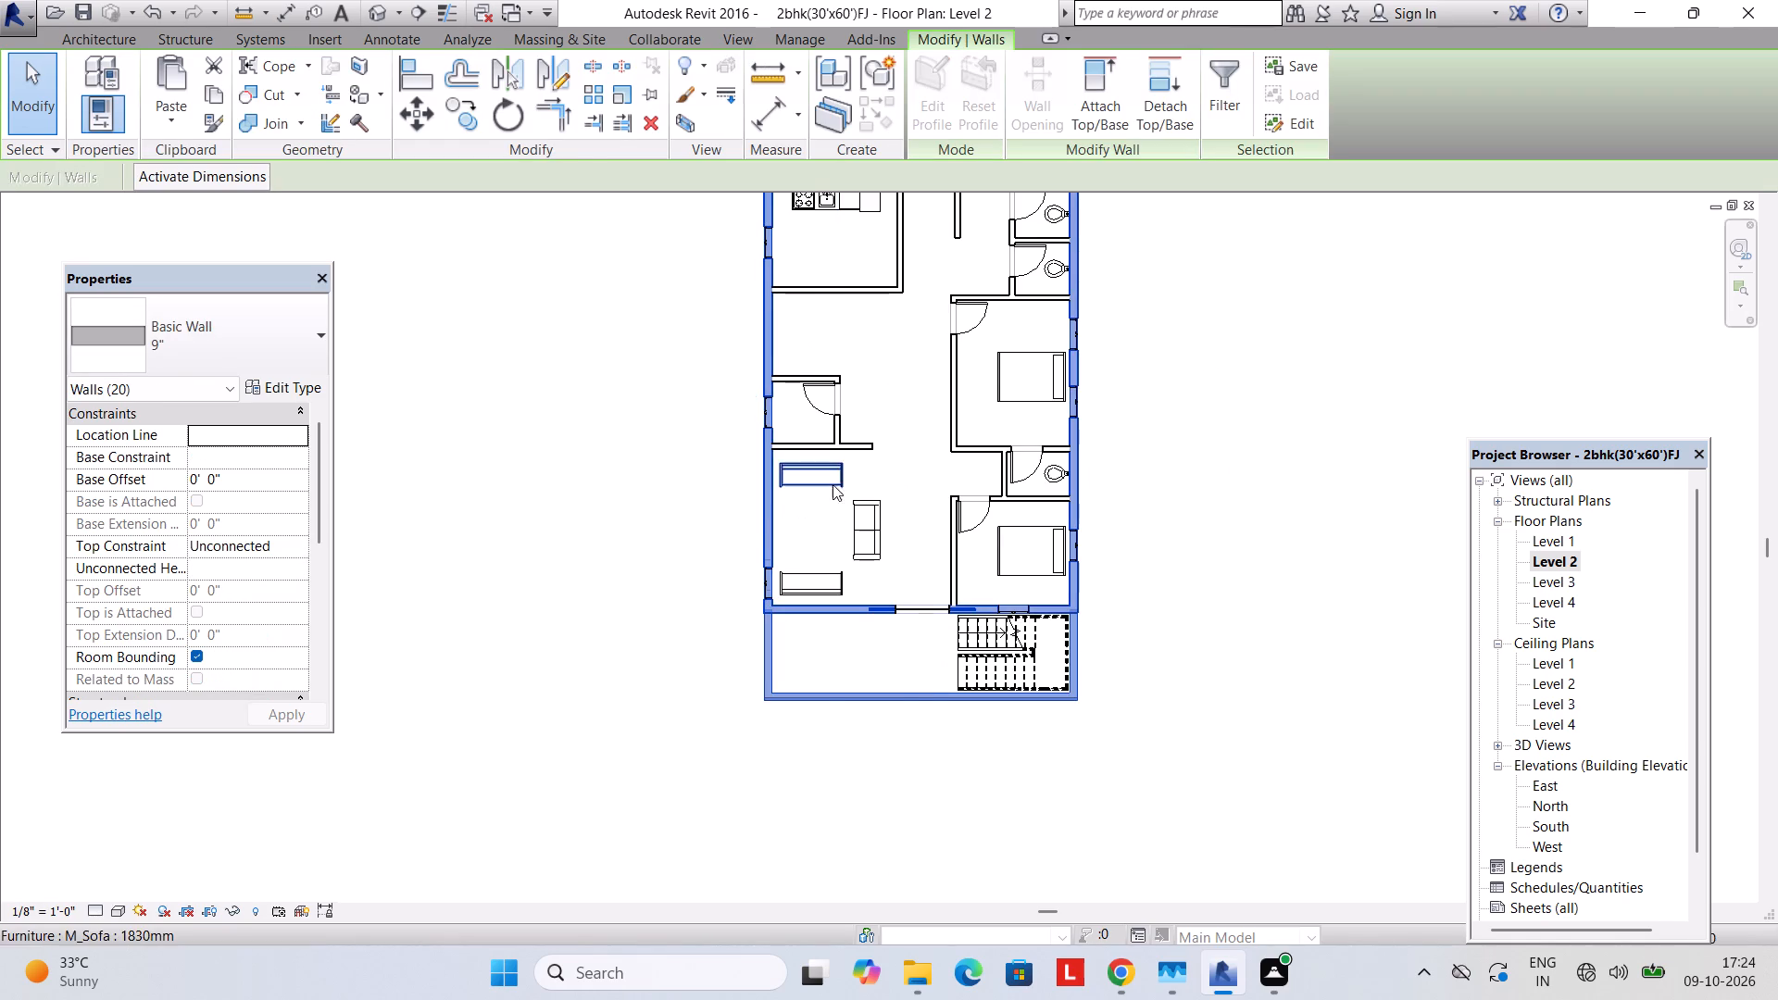
middle_click_drag(829, 489, 795, 535)
scroll(823, 496, "down", 1)
middle_click_drag(837, 419, 804, 463)
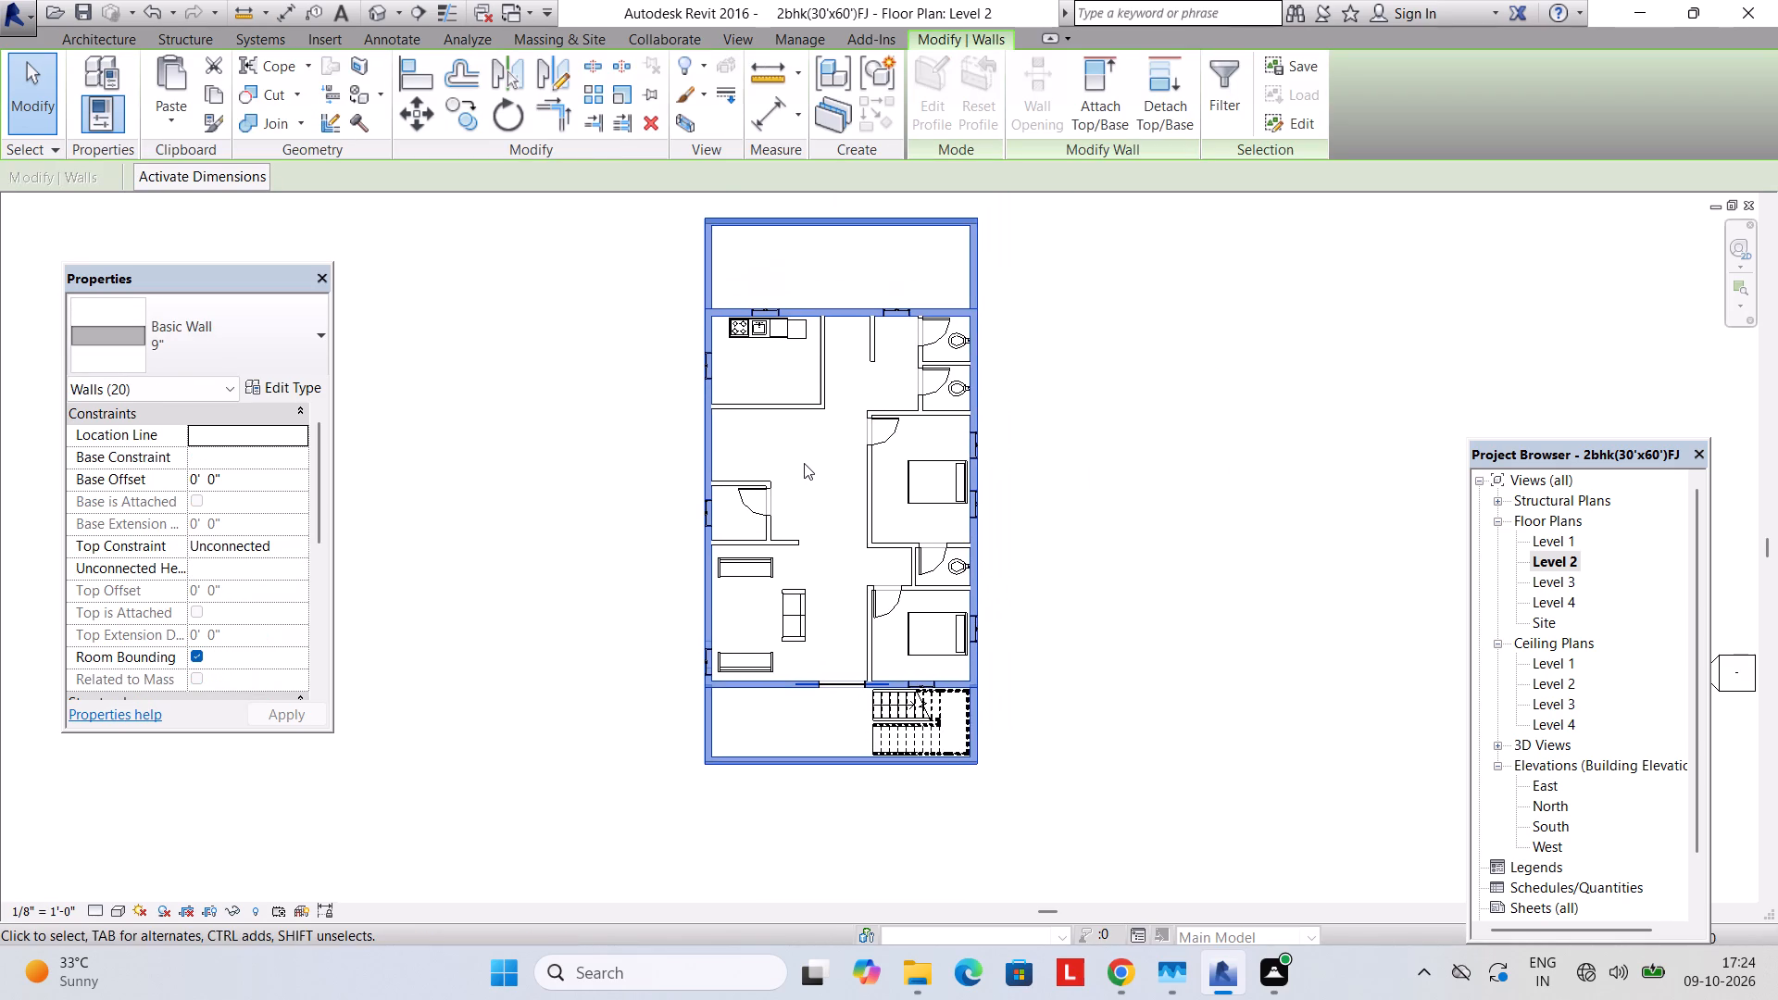
key("ctrl+c")
Paste the copied 9" walls into the Level 3 floor plan, aligned with the outline's front-left corner.
double_click(1541, 575)
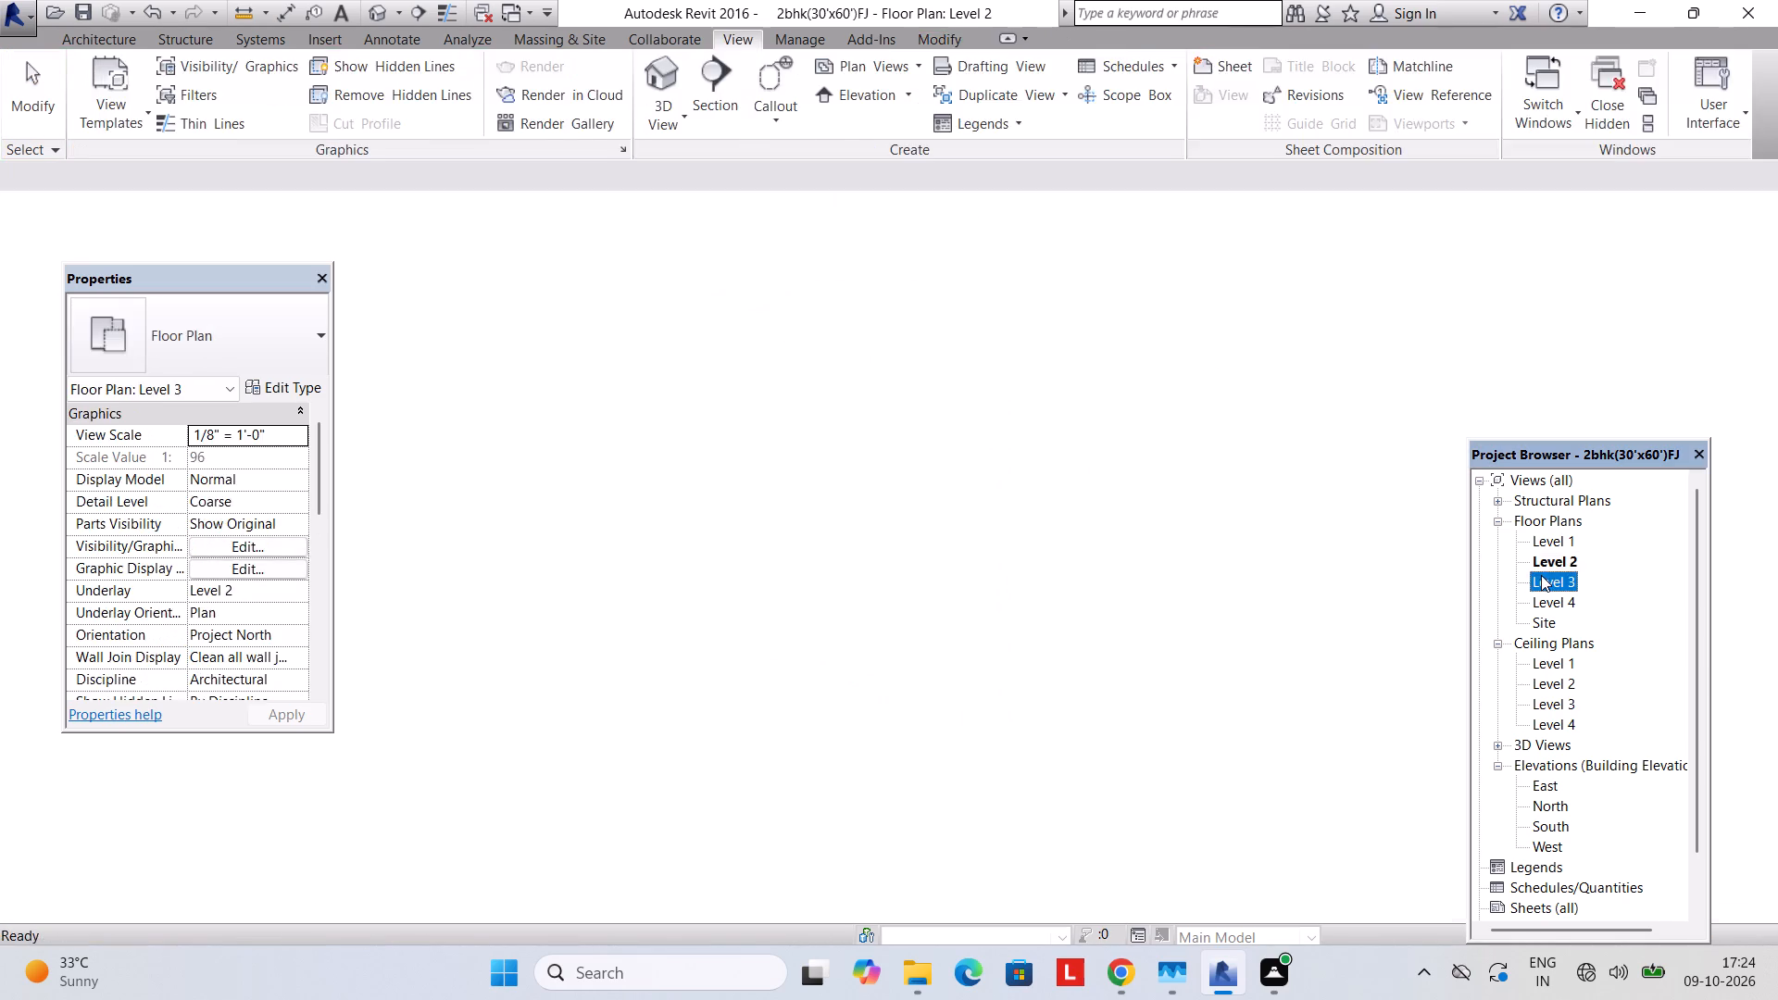
key("ctrl+v")
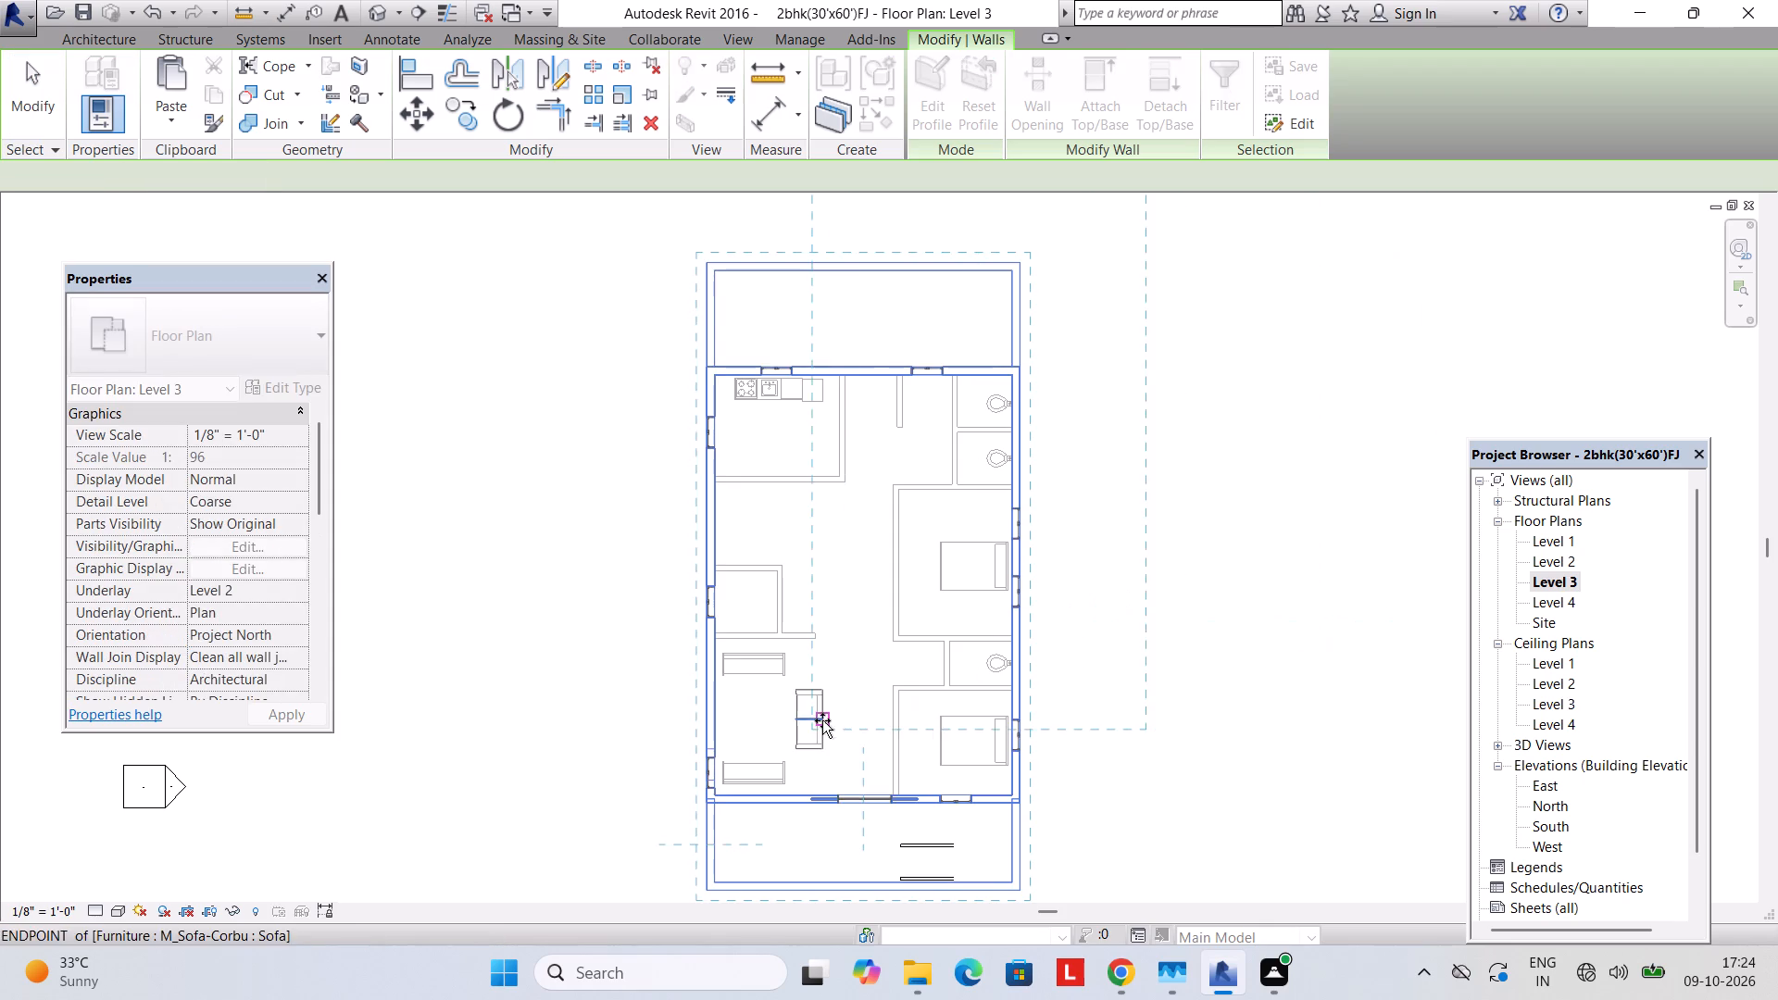
middle_click_drag(821, 720, 862, 623)
scroll(775, 720, "up", 5)
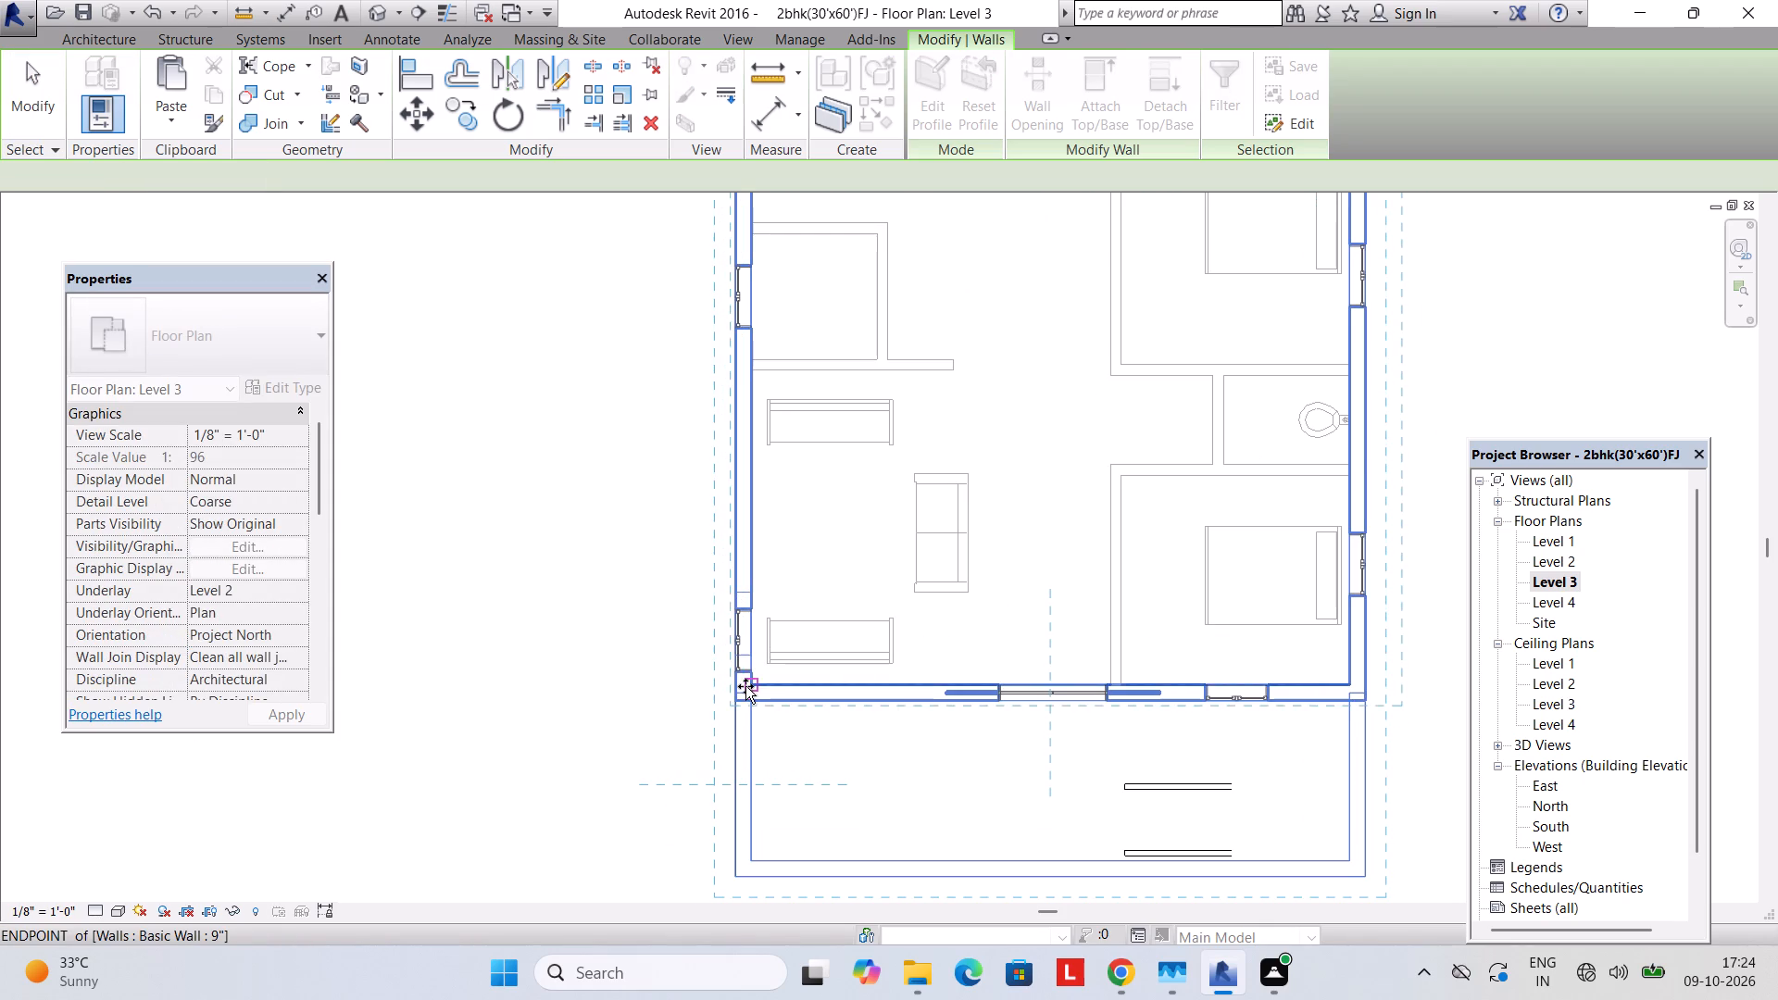
middle_click_drag(728, 754, 757, 513)
scroll(749, 638, "up", 4)
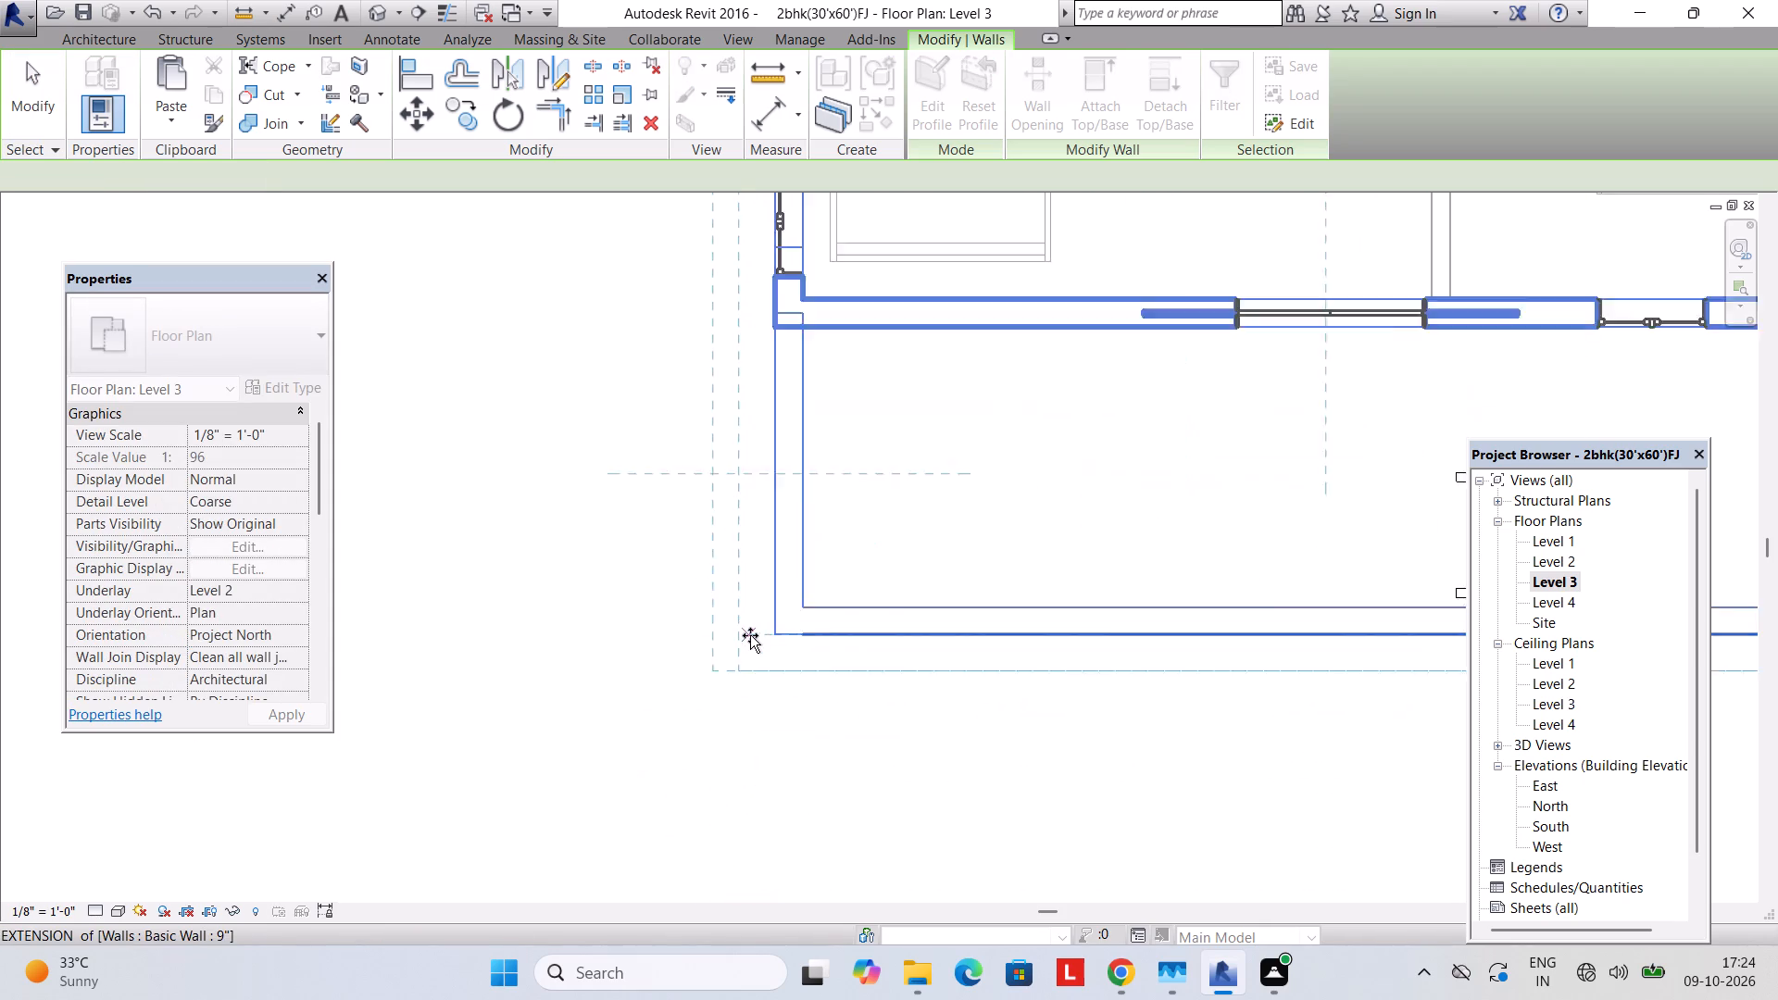
scroll(750, 635, "up", 4)
left_click(788, 632)
scroll(767, 589, "down", 8)
key("Escape")
middle_click_drag(741, 469, 701, 647)
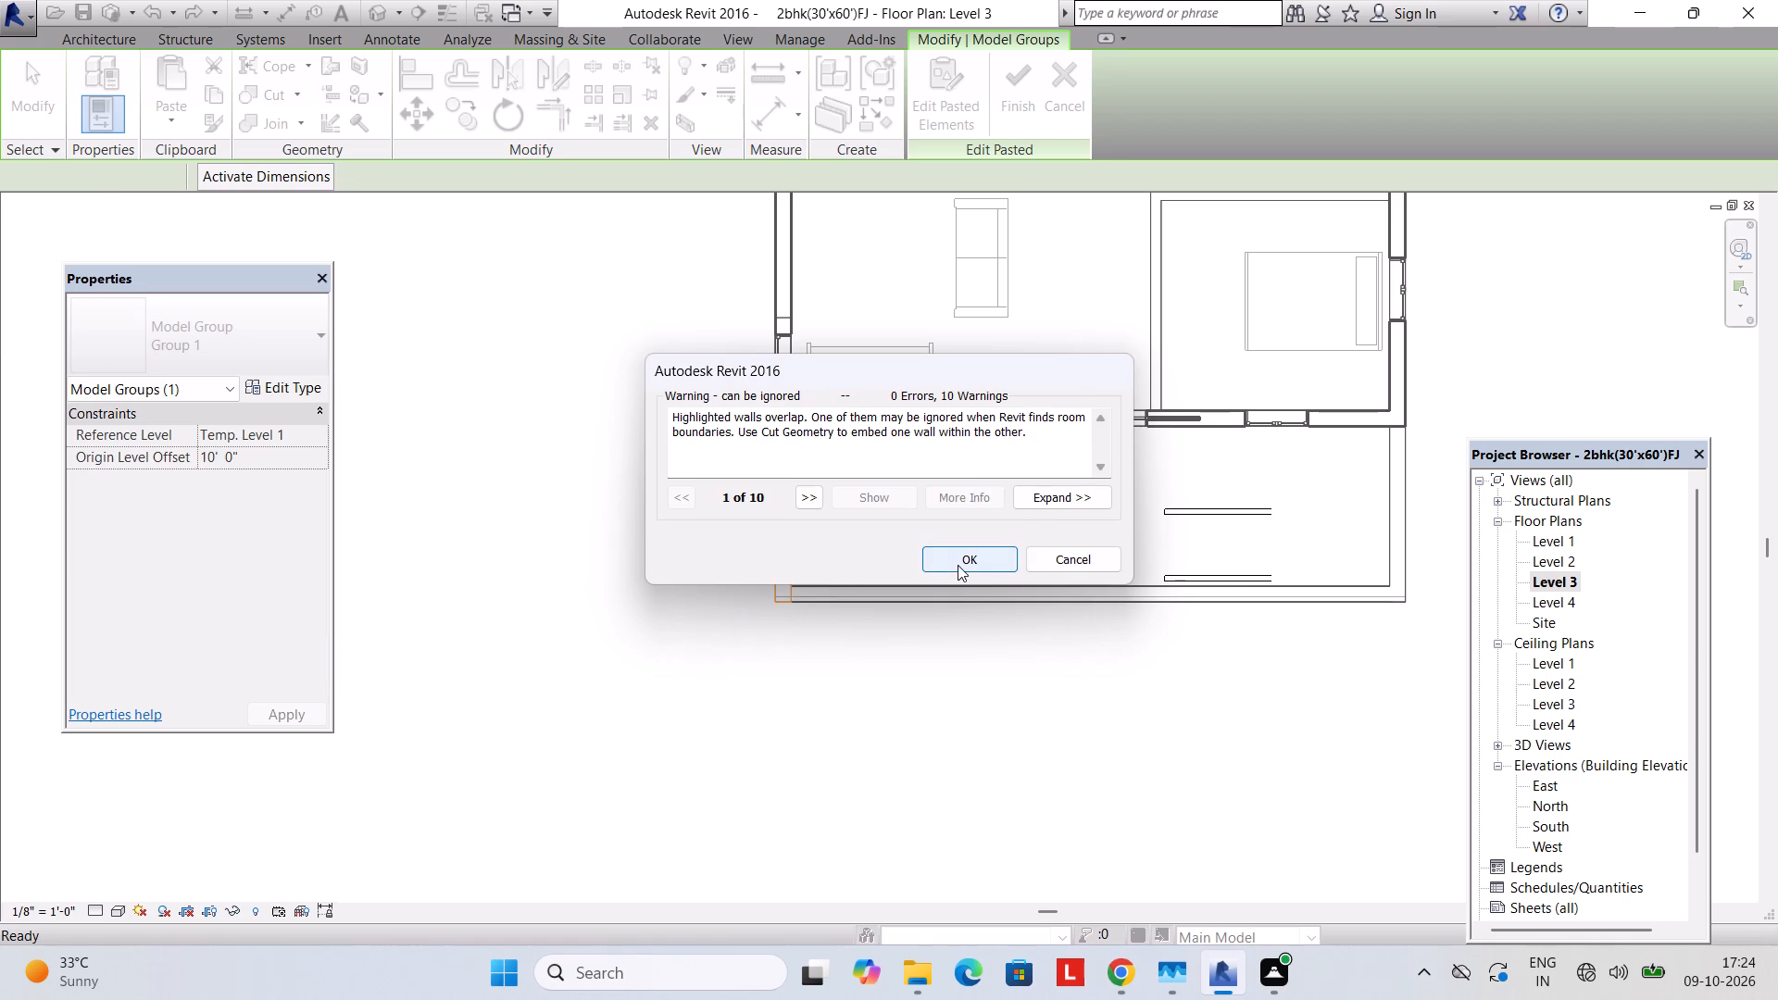
left_click(958, 565)
Delete the pasted front door, the front wall window and the side-wall windows nearest the front on Level 3.
middle_click_drag(895, 527, 820, 689)
middle_click_drag(787, 640, 779, 701)
left_click(688, 600)
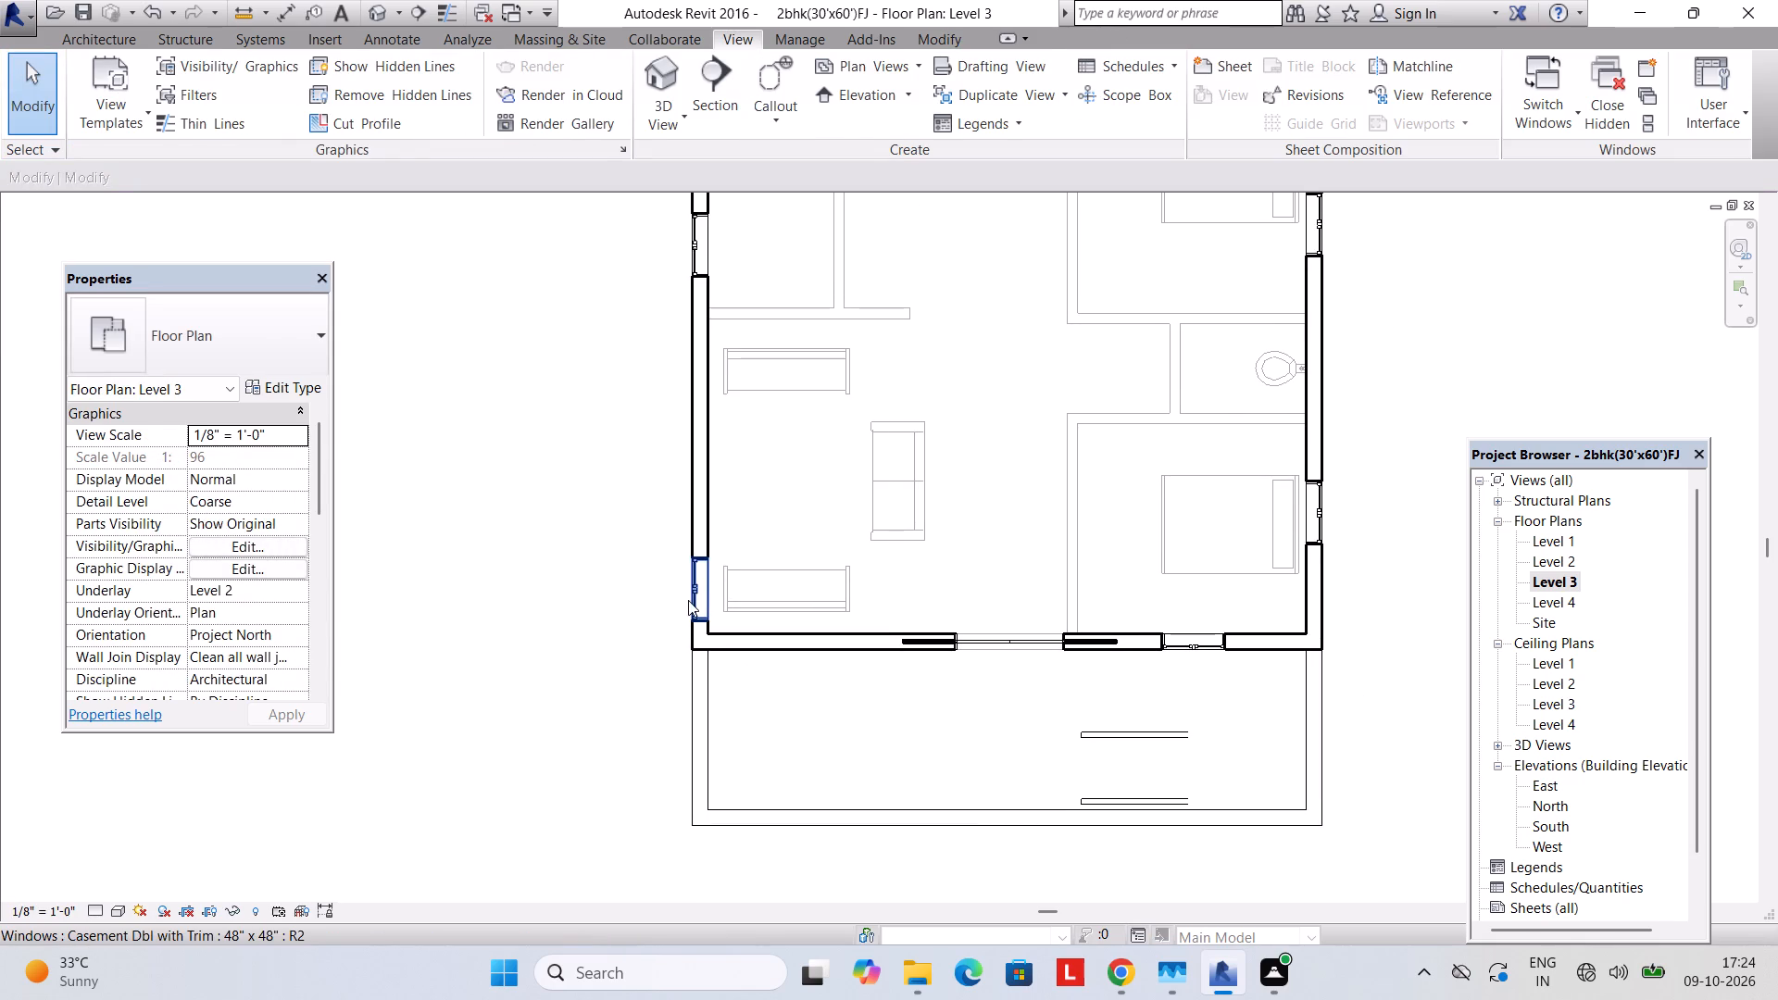
key("Delete")
key("backslash")
left_click(941, 633)
key("Delete")
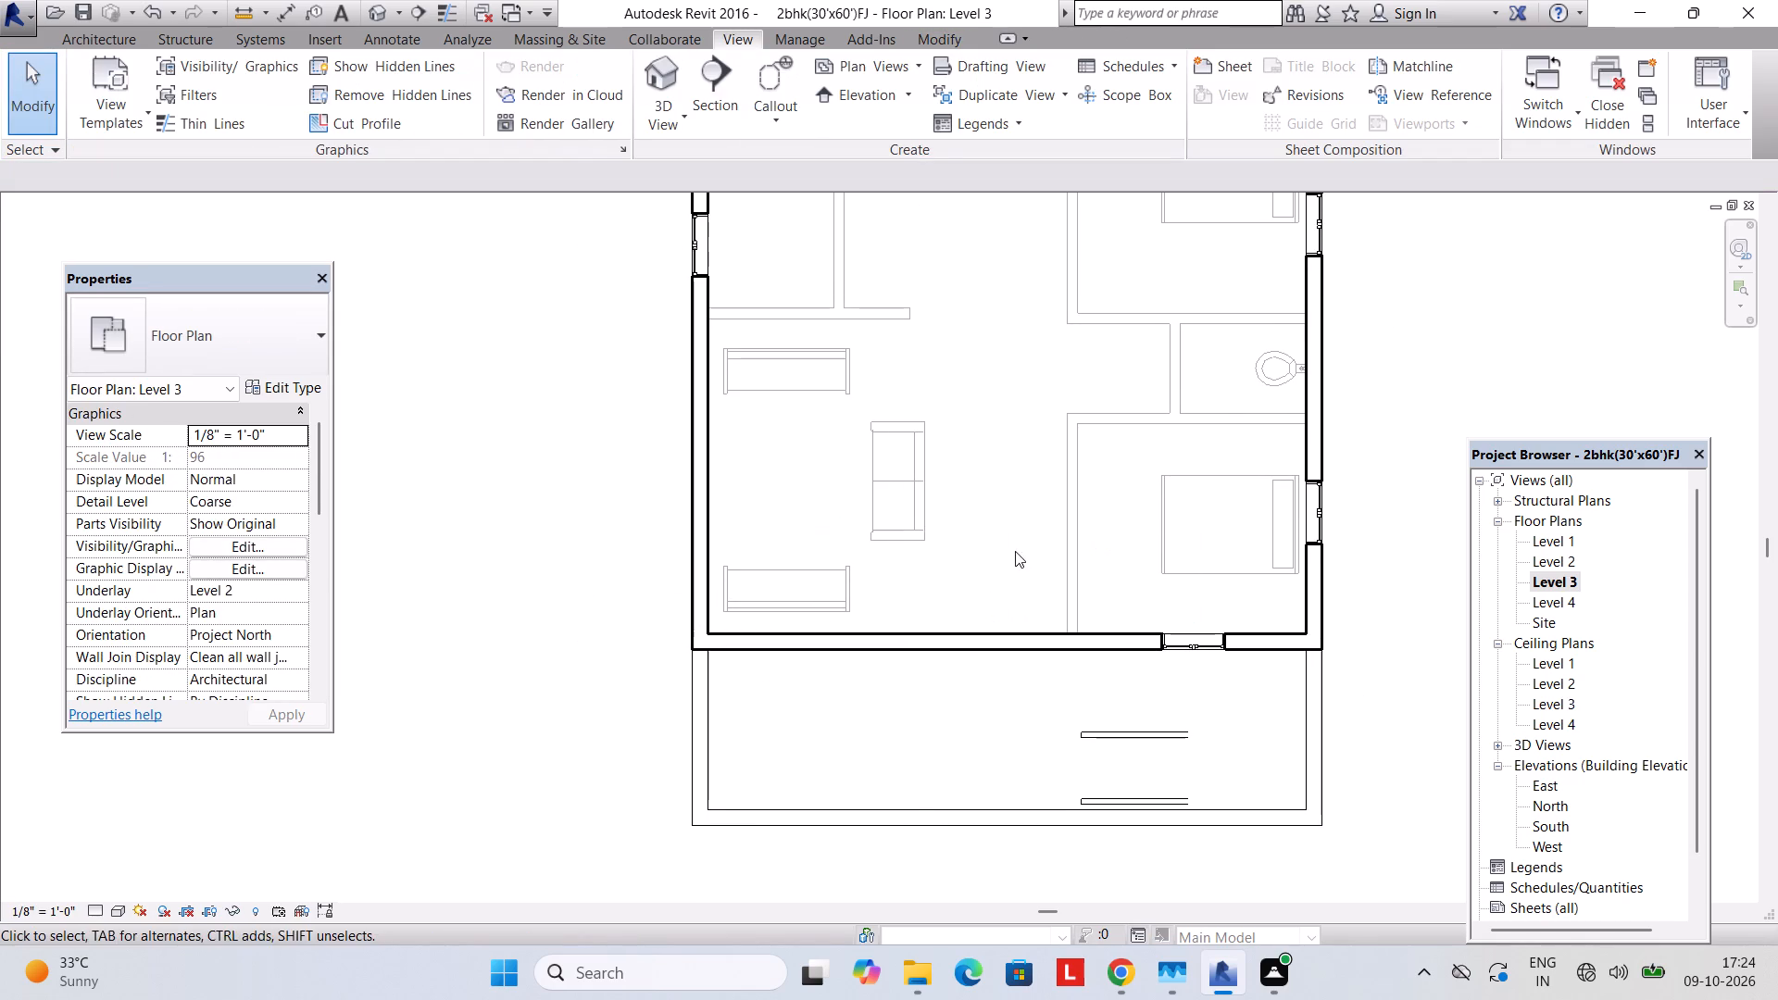
middle_click_drag(1015, 551, 965, 730)
left_click(1154, 830)
key("Delete")
left_click(1257, 701)
key("Delete")
Delete the remaining pasted windows from the right, rear and left walls on Level 3.
middle_click_drag(1145, 576, 1124, 731)
scroll(1127, 717, "down", 1)
left_click(1220, 570)
middle_click_drag(1098, 492, 1081, 636)
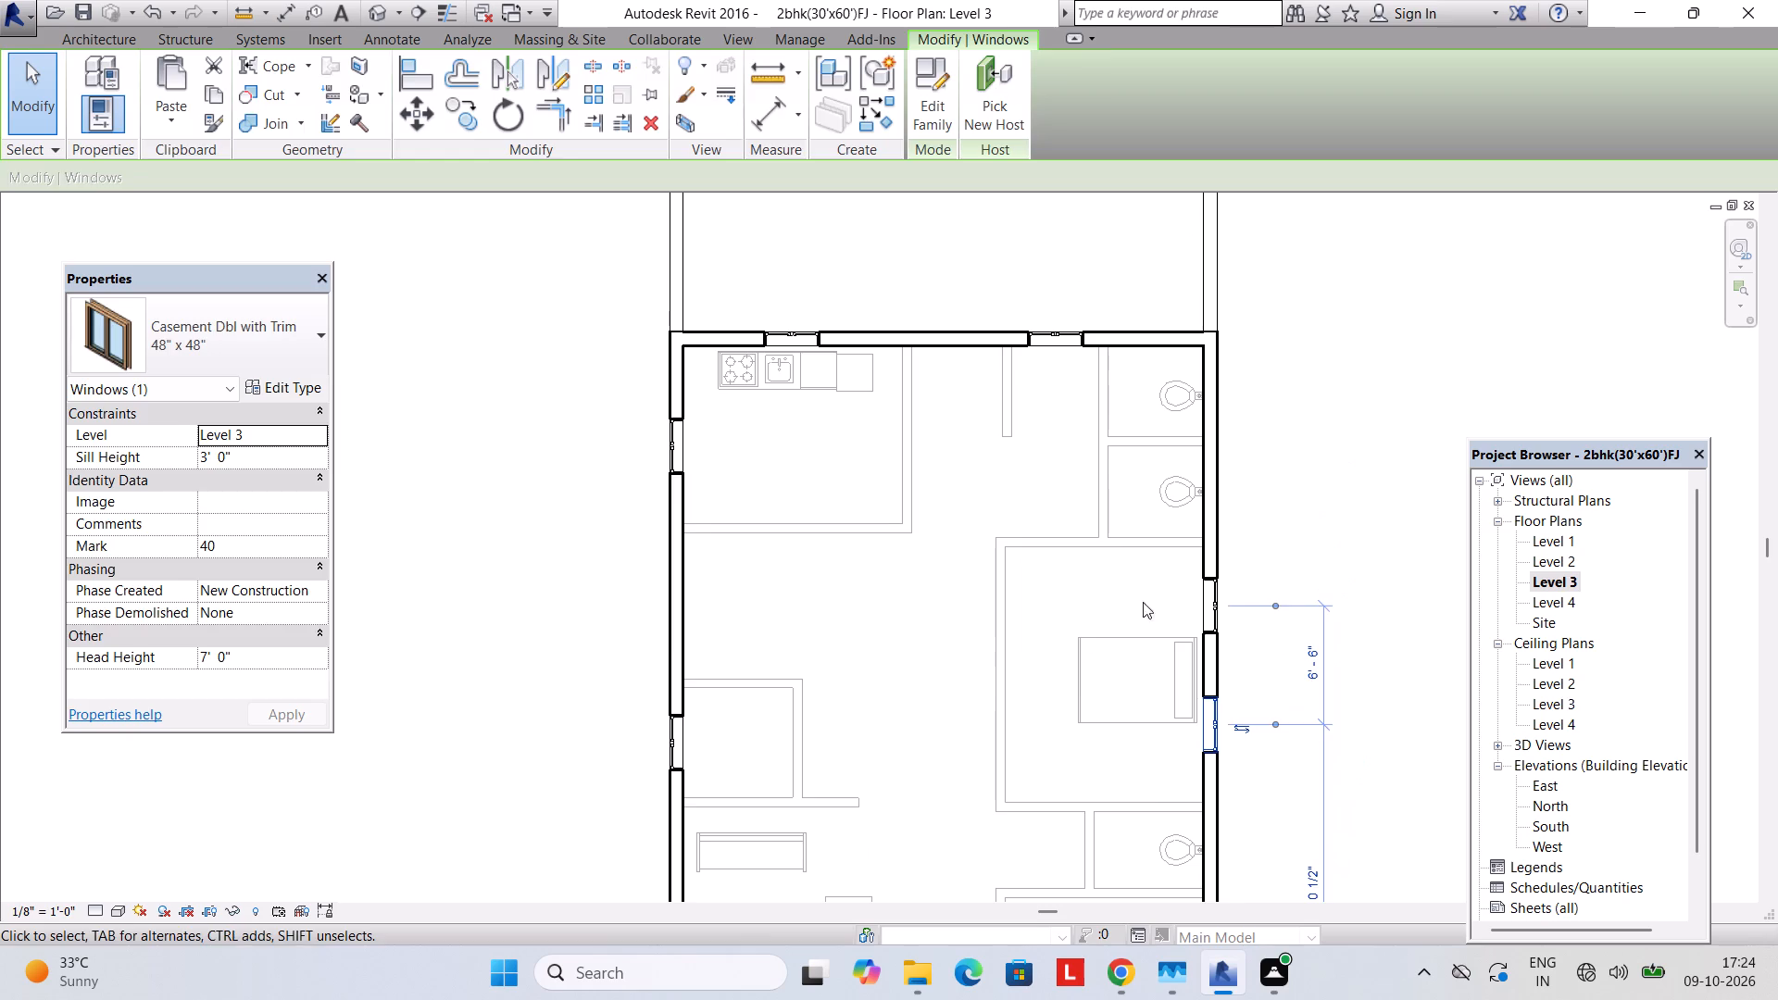
key("Delete")
left_click(1218, 598)
key("Delete")
left_click(1055, 345)
key("Delete")
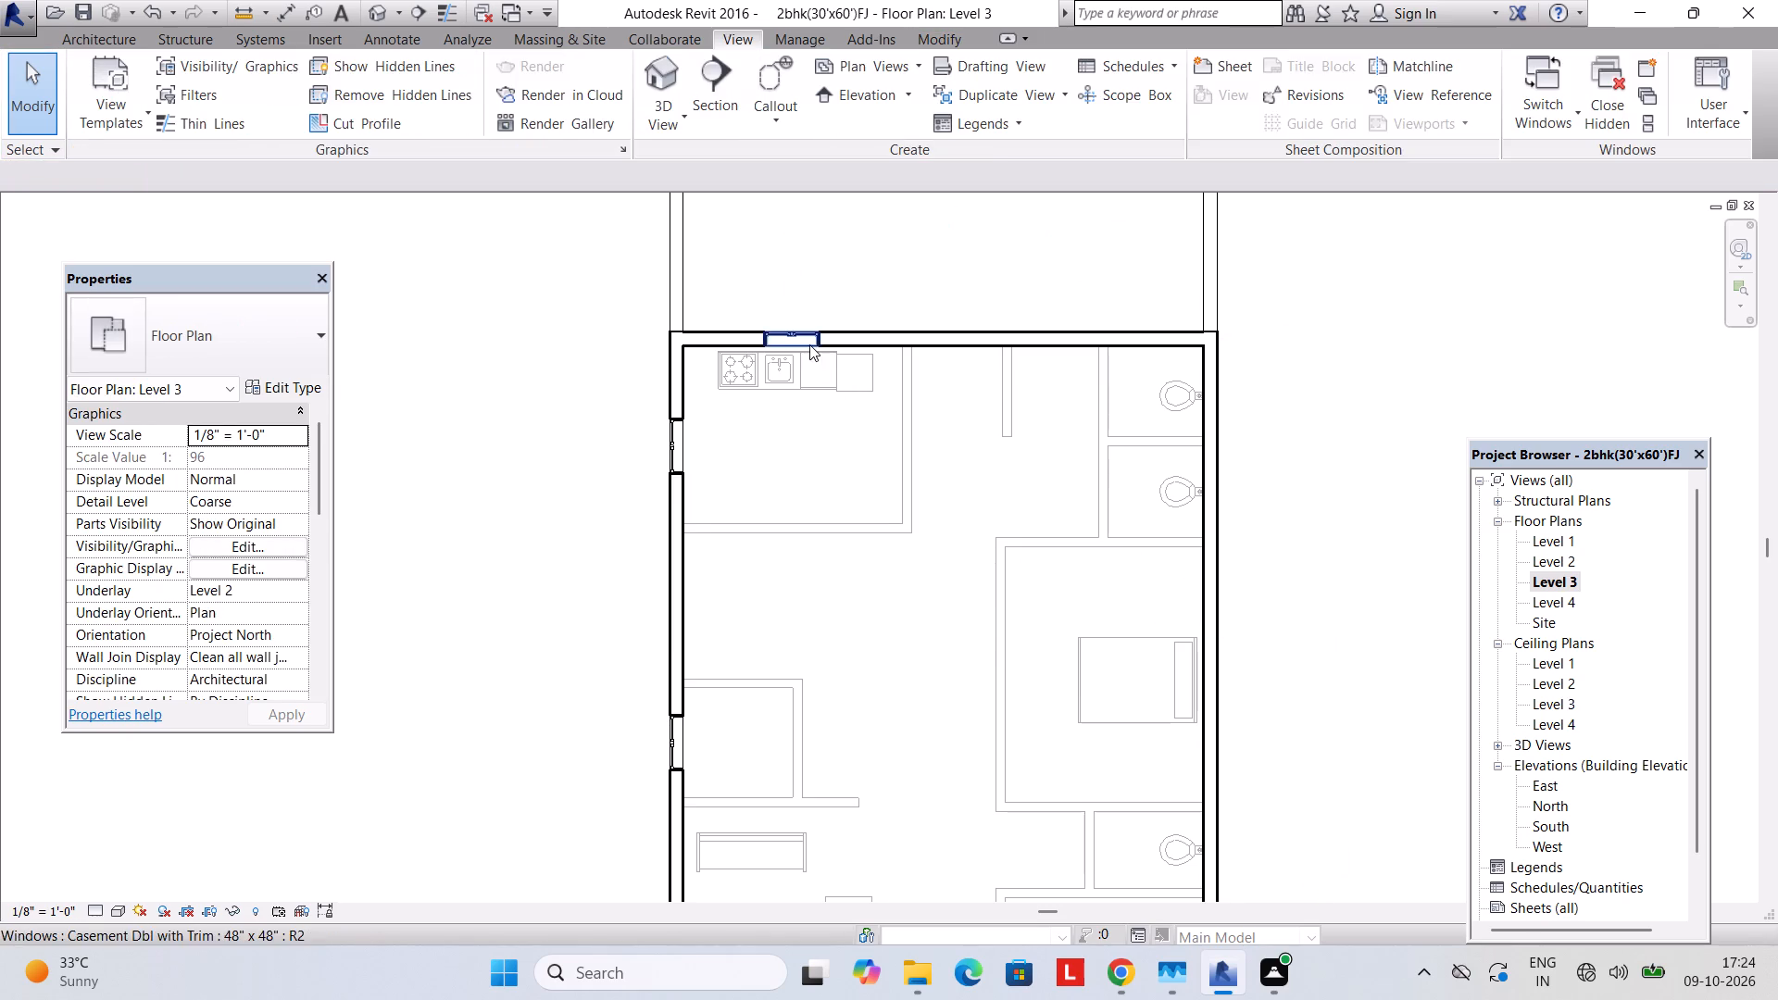
left_click(808, 344)
key("Delete")
left_click(688, 443)
key("Delete")
left_click(681, 754)
key("Delete")
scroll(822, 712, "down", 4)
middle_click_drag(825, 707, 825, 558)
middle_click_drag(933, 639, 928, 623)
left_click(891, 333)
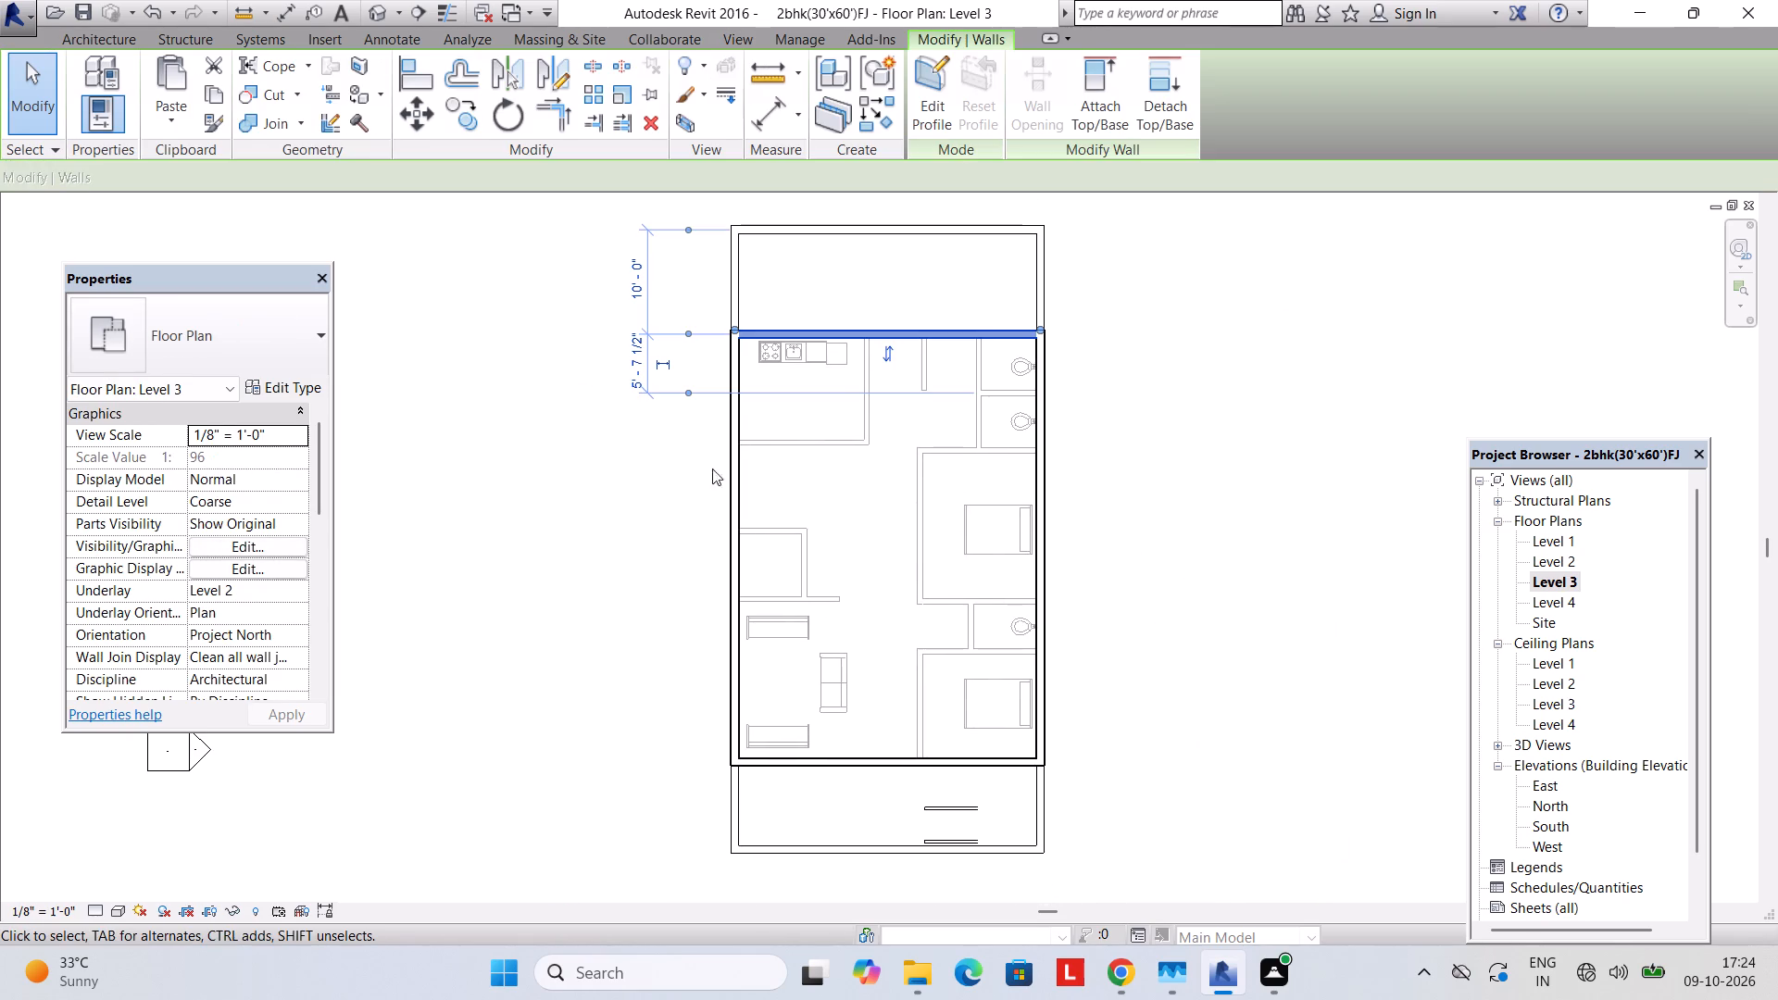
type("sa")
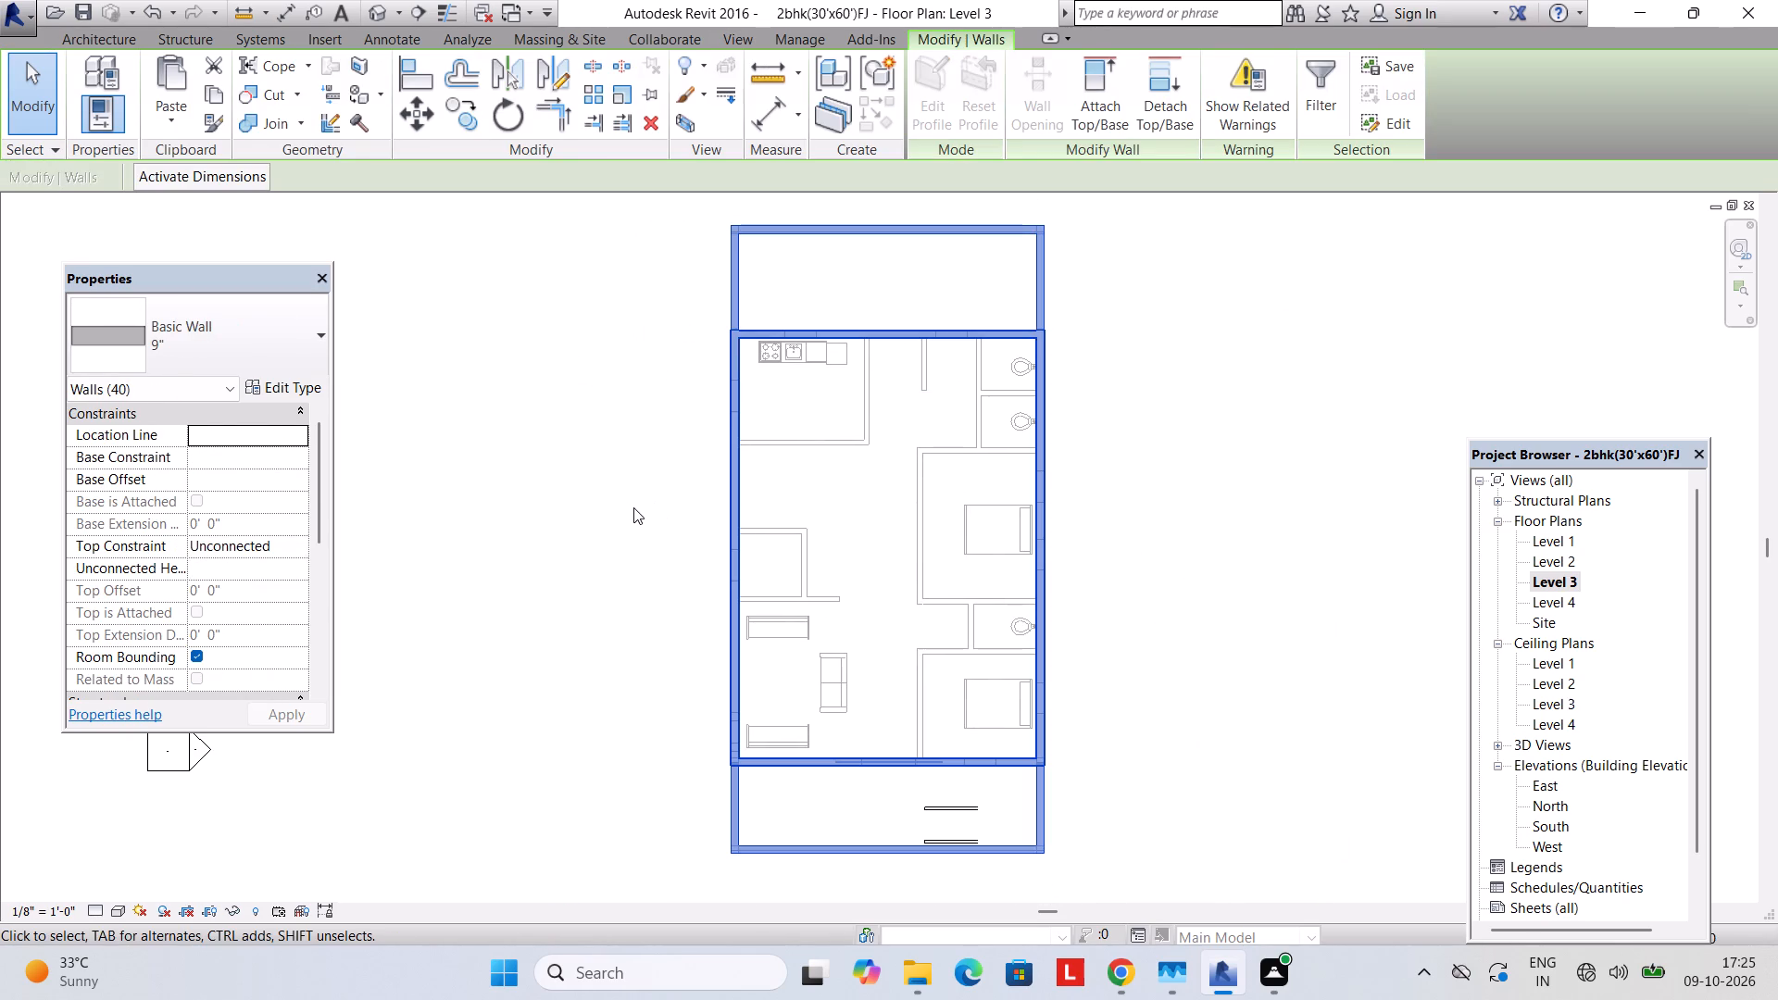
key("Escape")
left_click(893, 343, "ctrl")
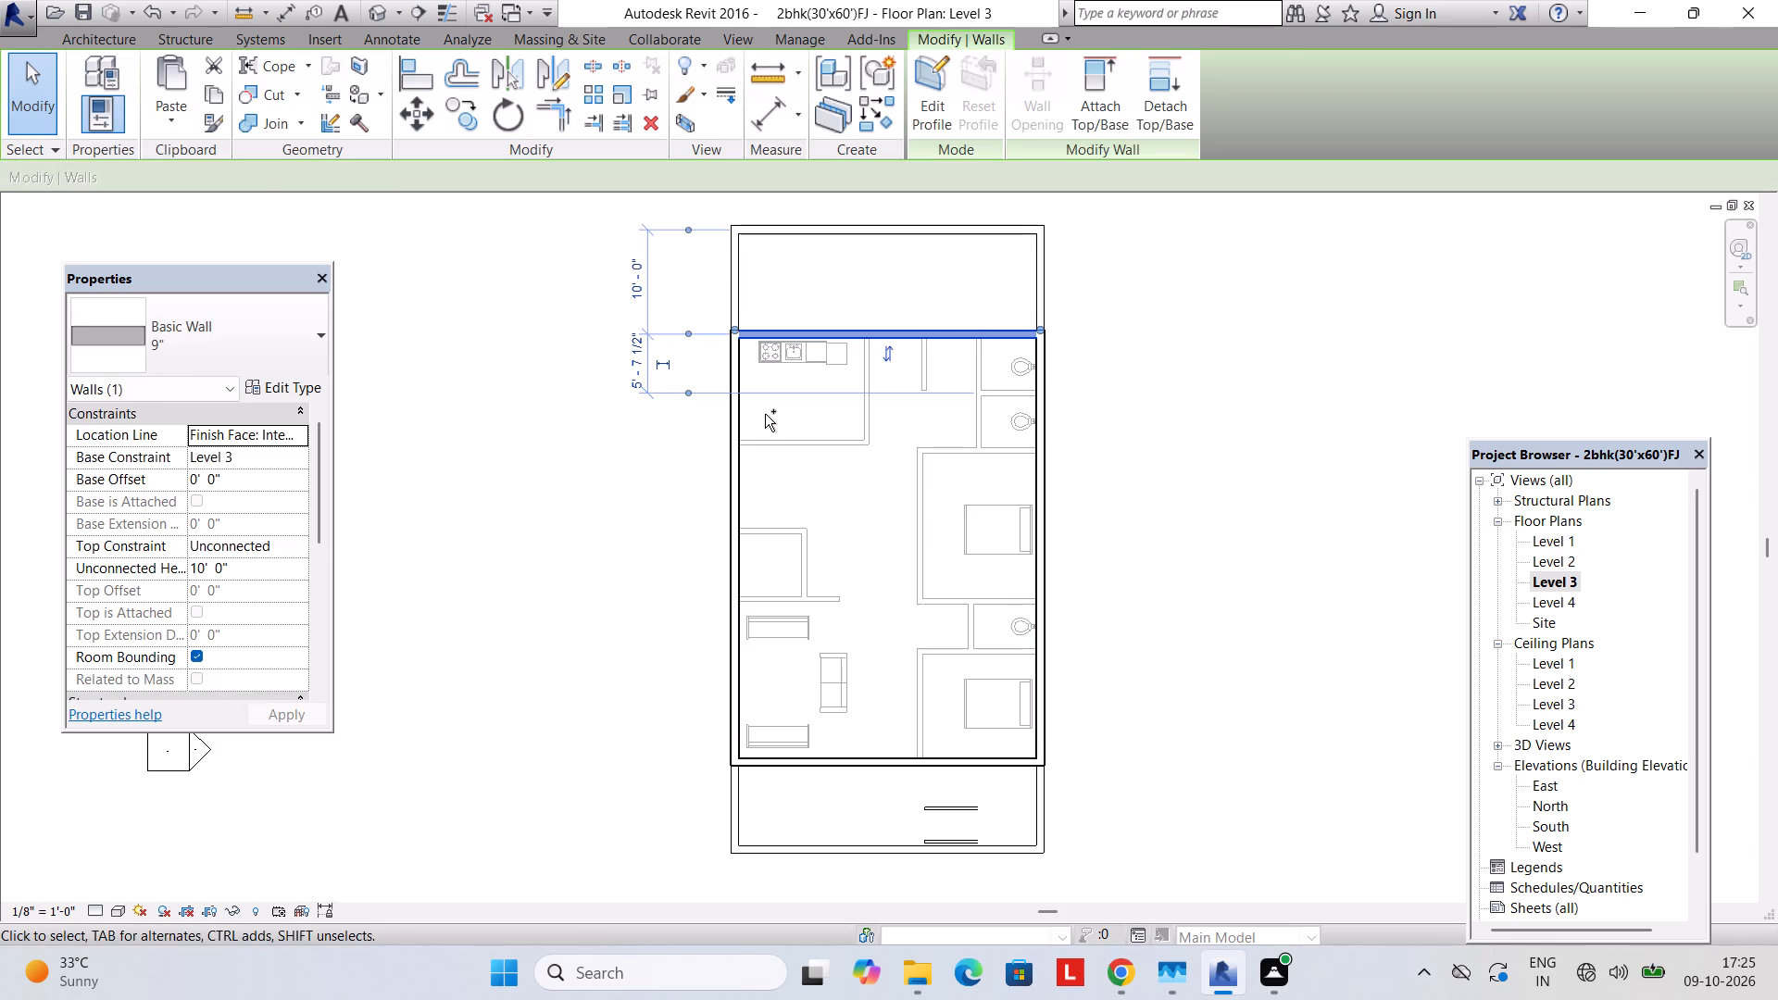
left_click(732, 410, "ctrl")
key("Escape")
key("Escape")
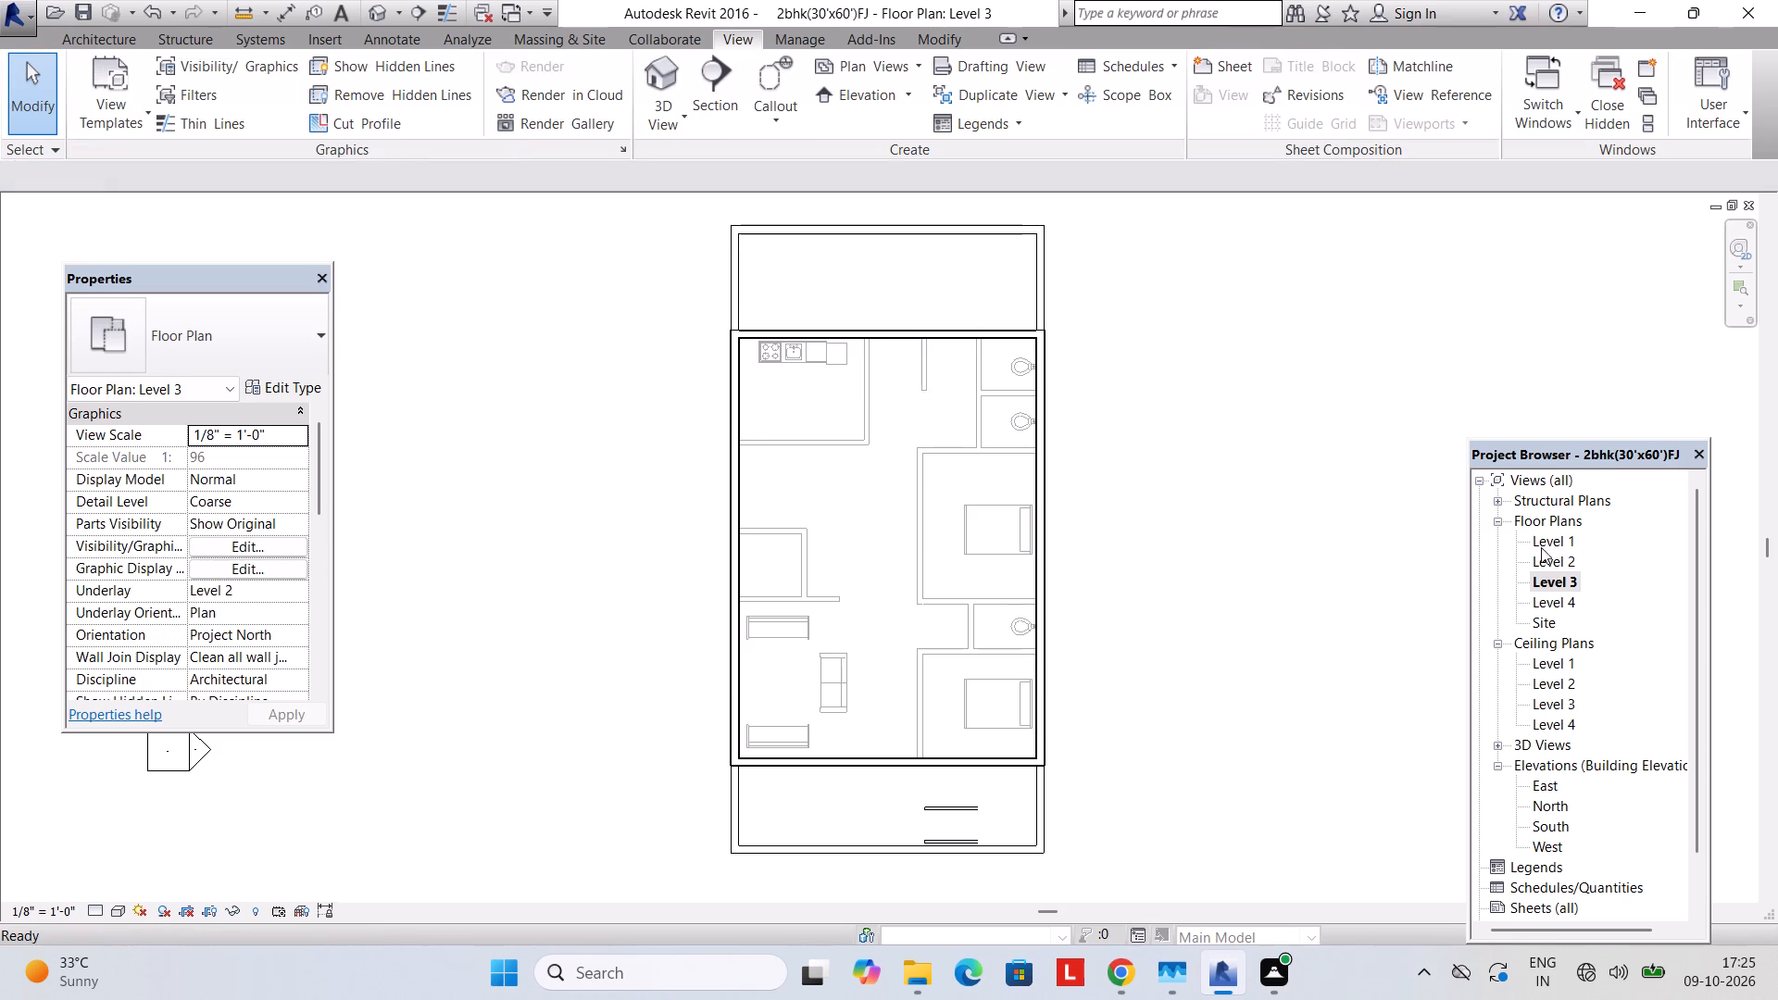
In the 3D view, set the unconnected height of the four 9" walls enclosing the main Level 3 area to 3'.
left_click(662, 117)
left_click(707, 174)
middle_click_drag(825, 461, 947, 460, "shift")
middle_click_drag(889, 477, 922, 440)
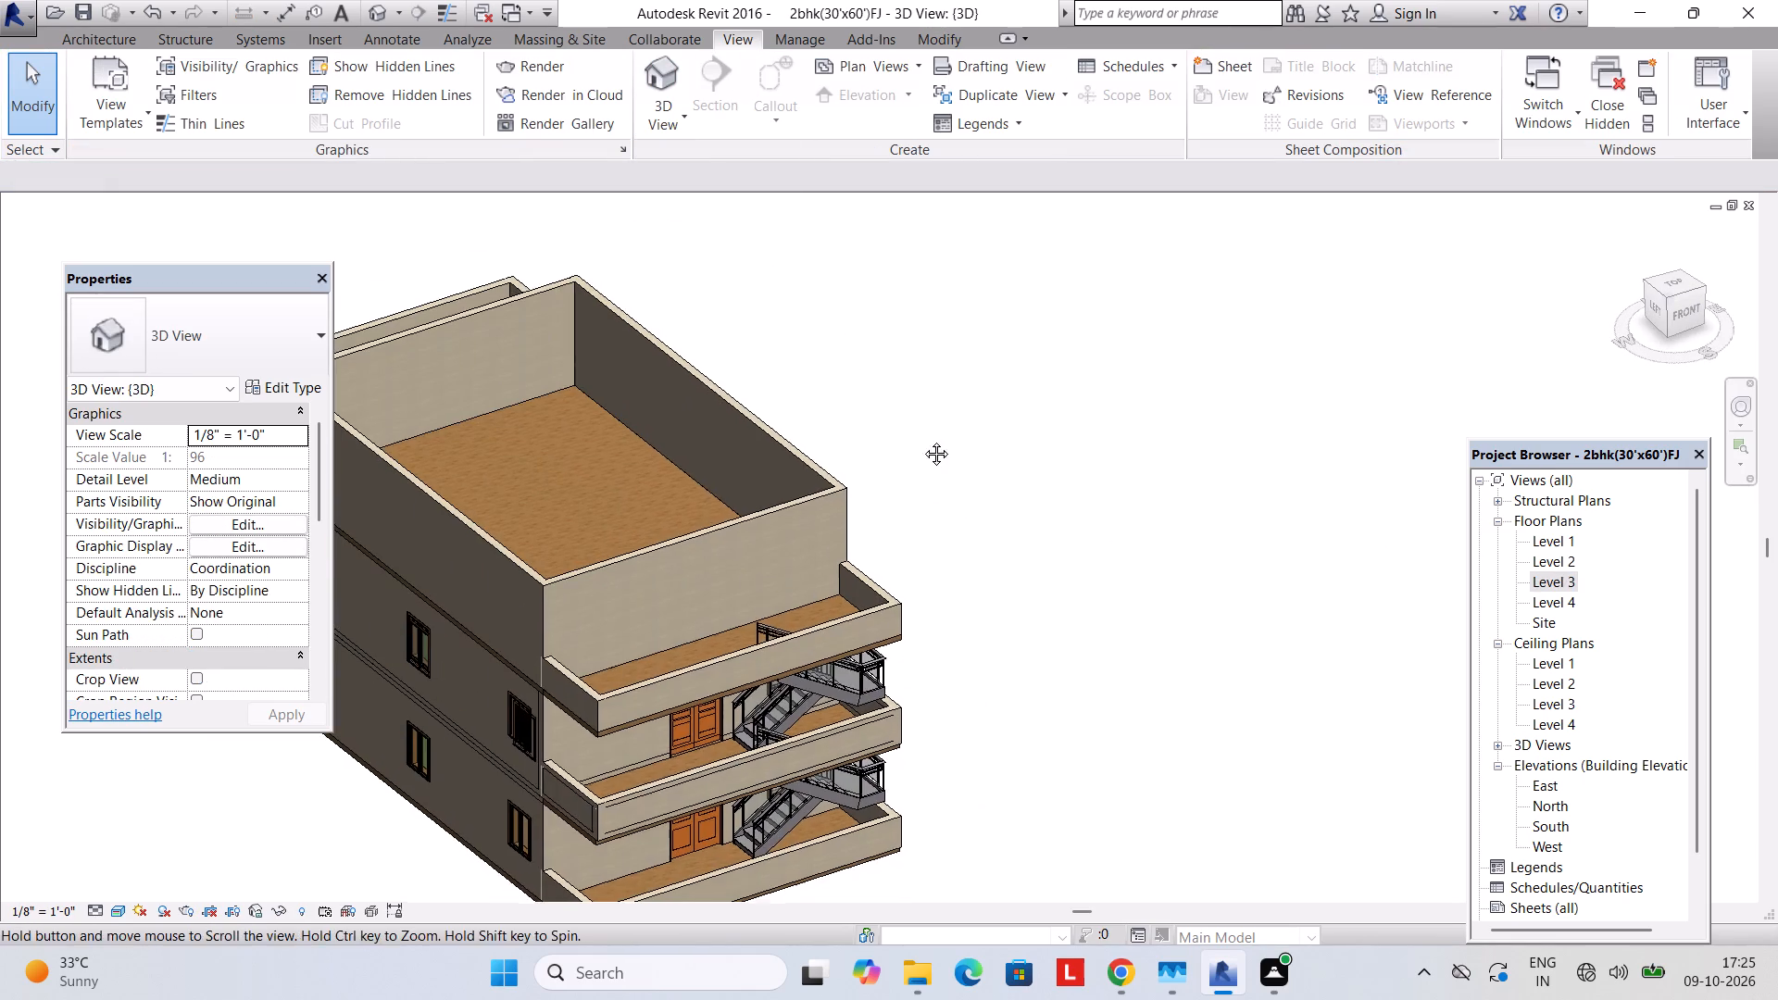
middle_click_drag(922, 440, 1154, 396)
left_click(858, 487)
left_click(719, 444, "ctrl")
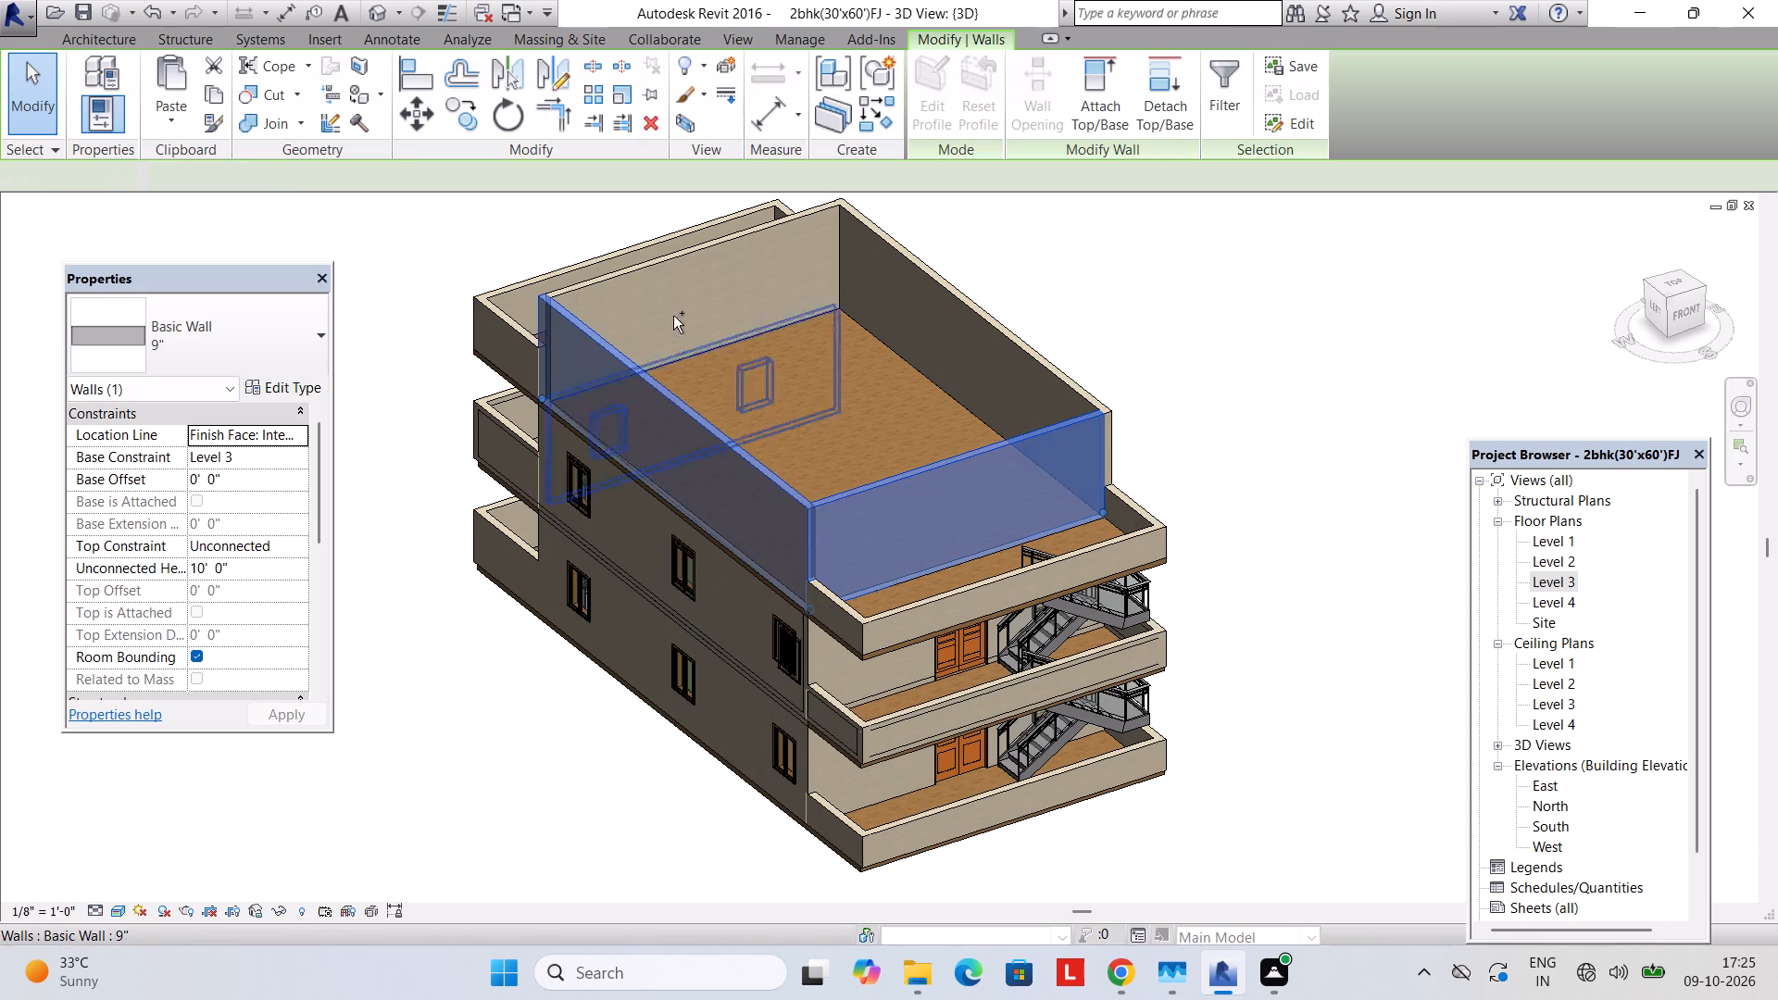
left_click(669, 272, "ctrl")
left_click(897, 276, "ctrl")
left_click(896, 251, "ctrl")
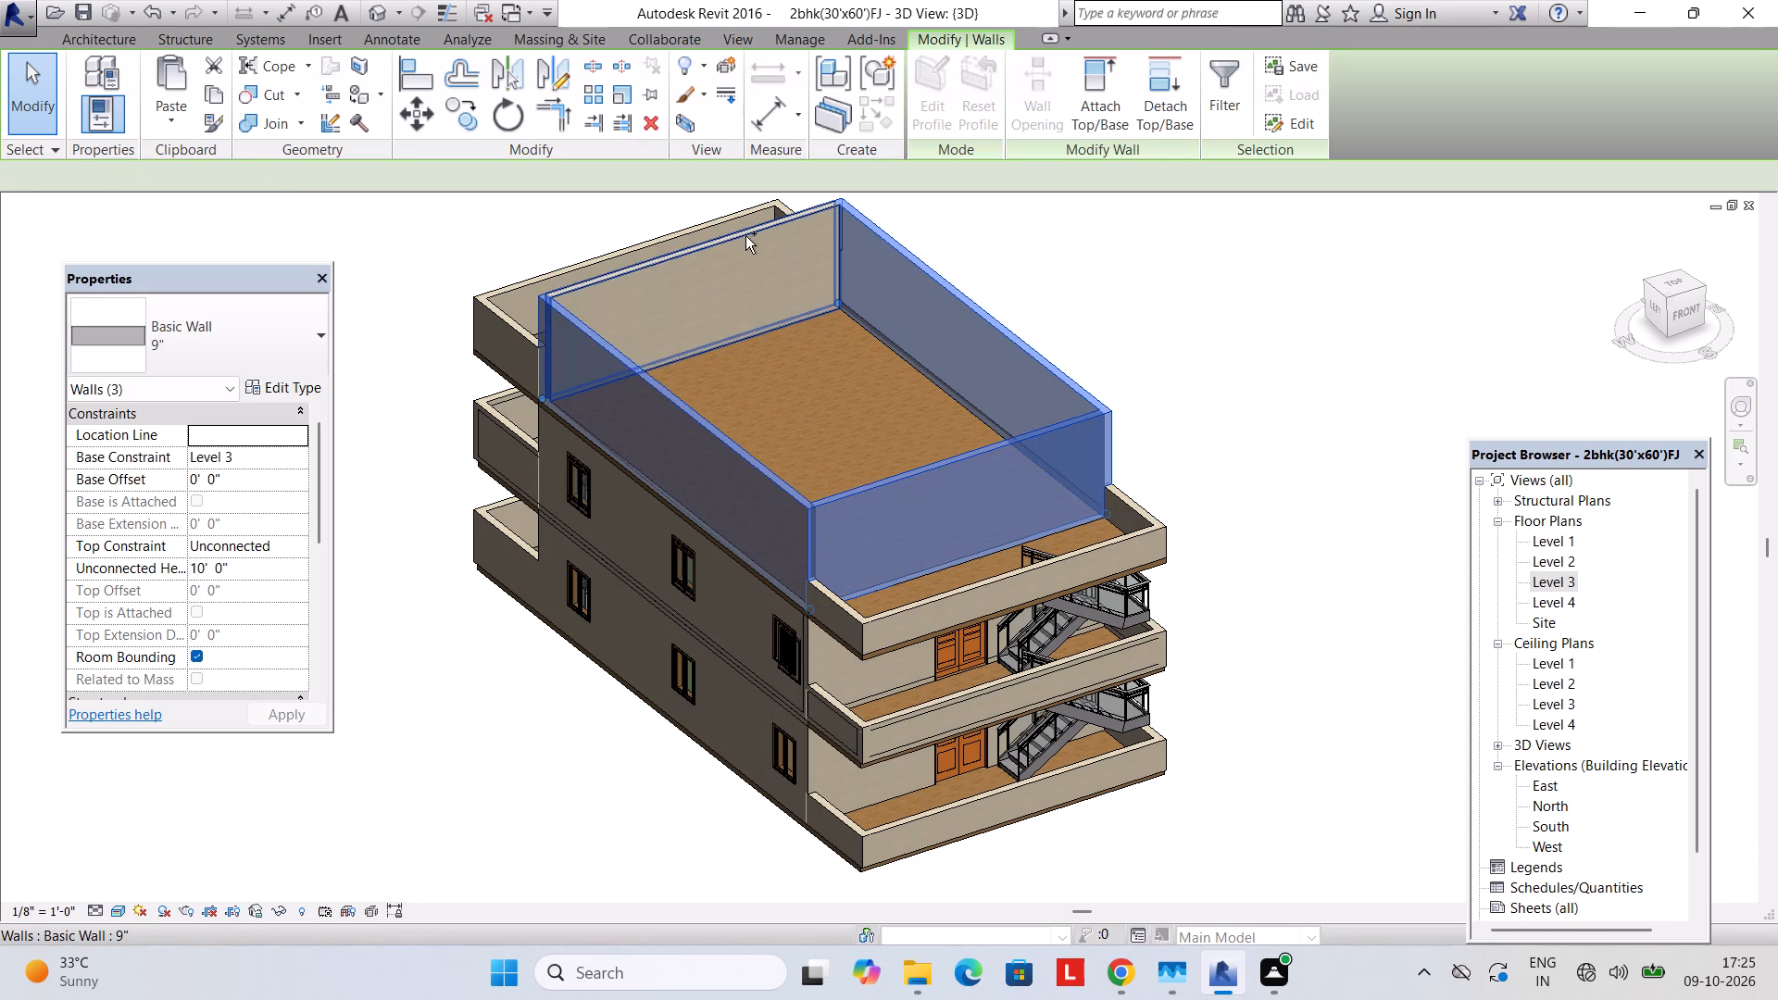
left_click(745, 236, "ctrl")
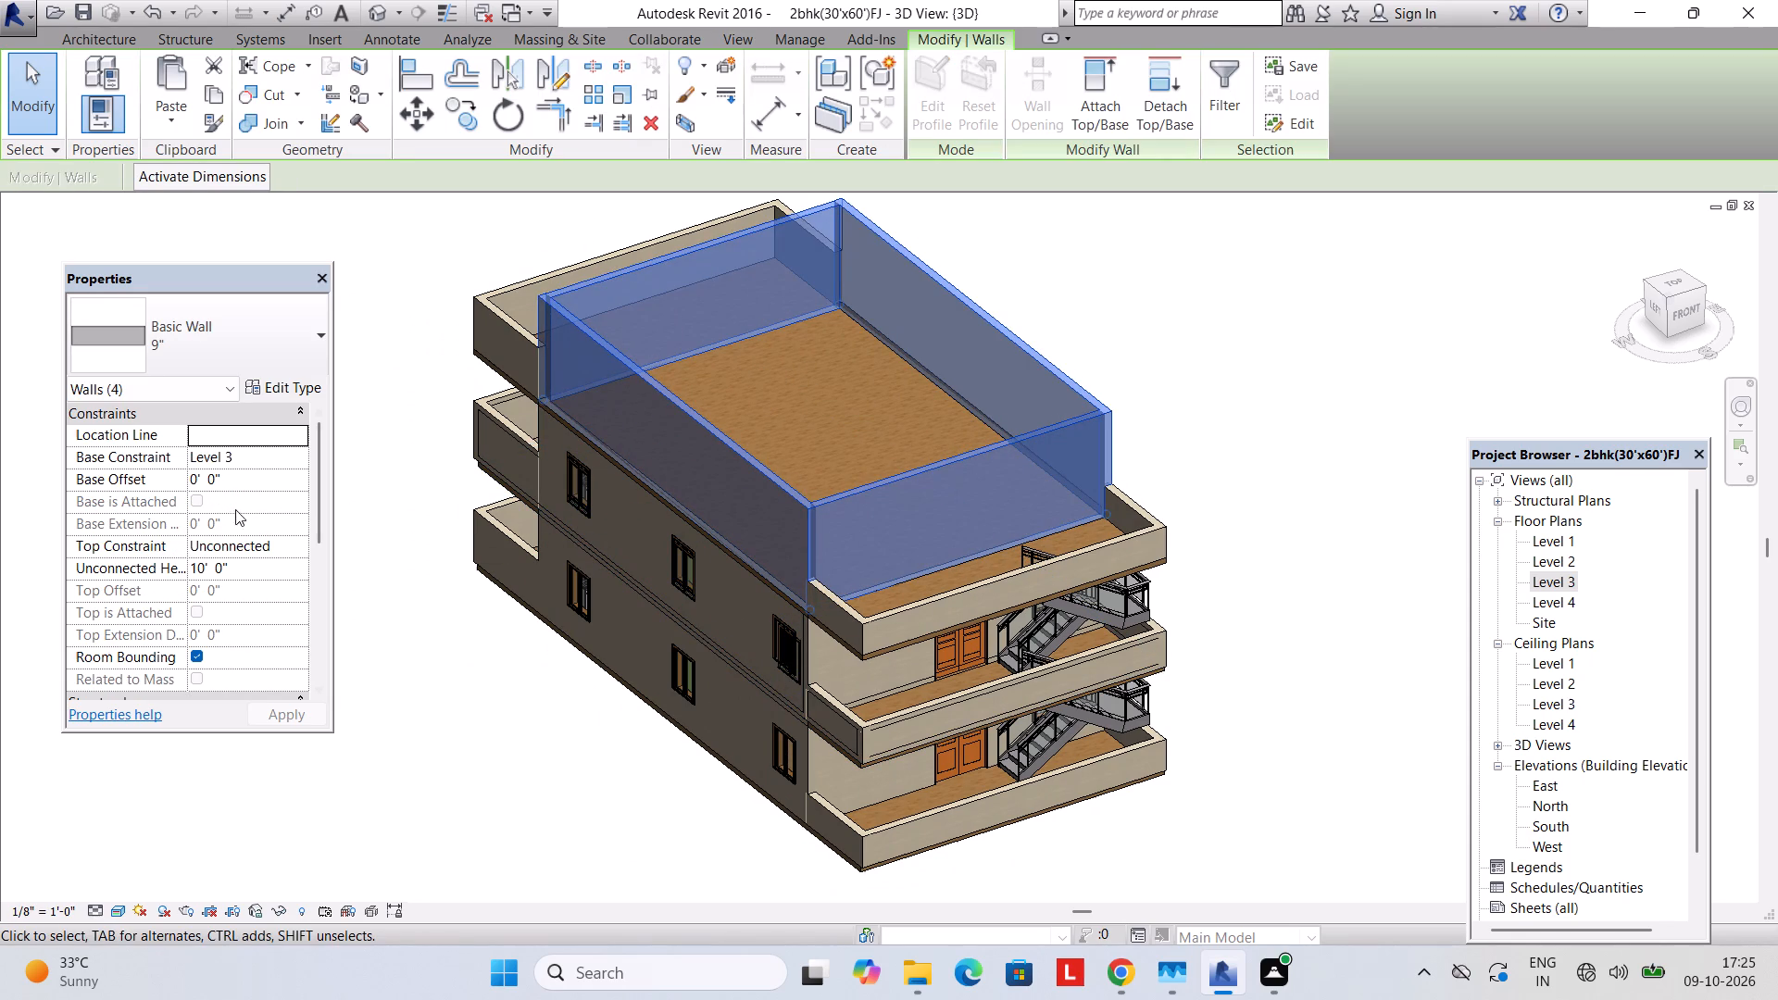
left_click(242, 566)
type("5'")
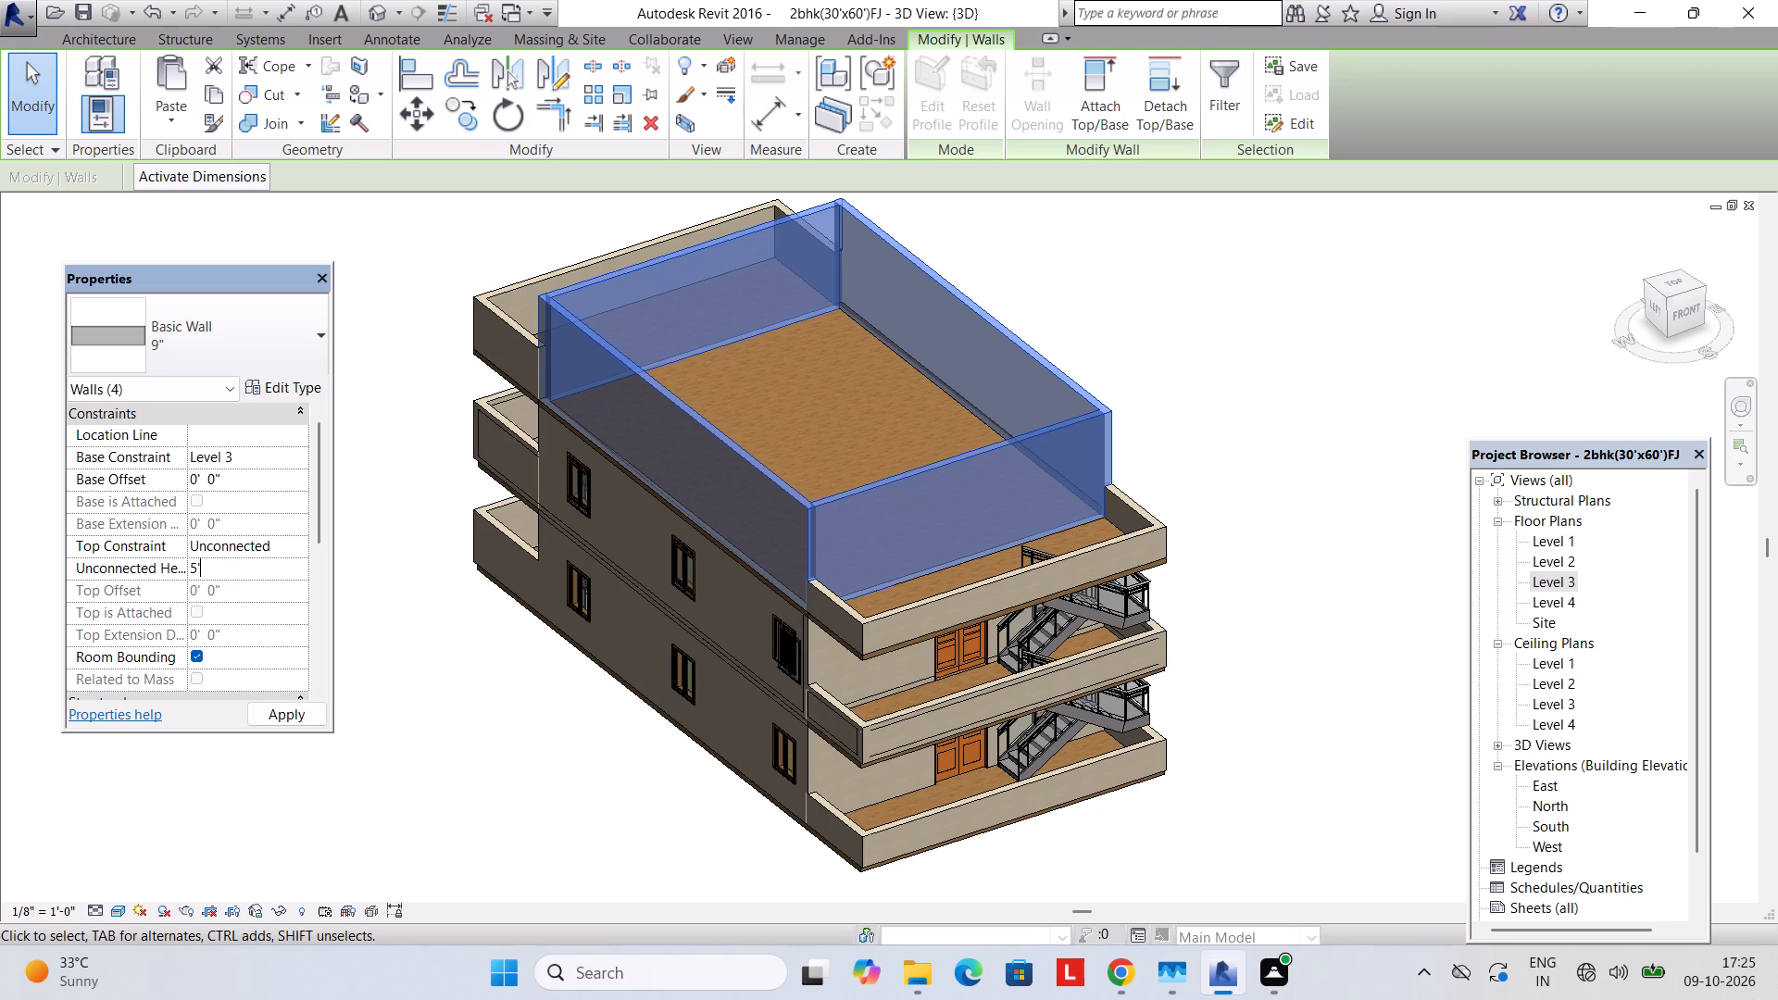
key("BackSpace")
key("BackSpace")
type("3'")
key("Return")
key("Return")
key("Escape")
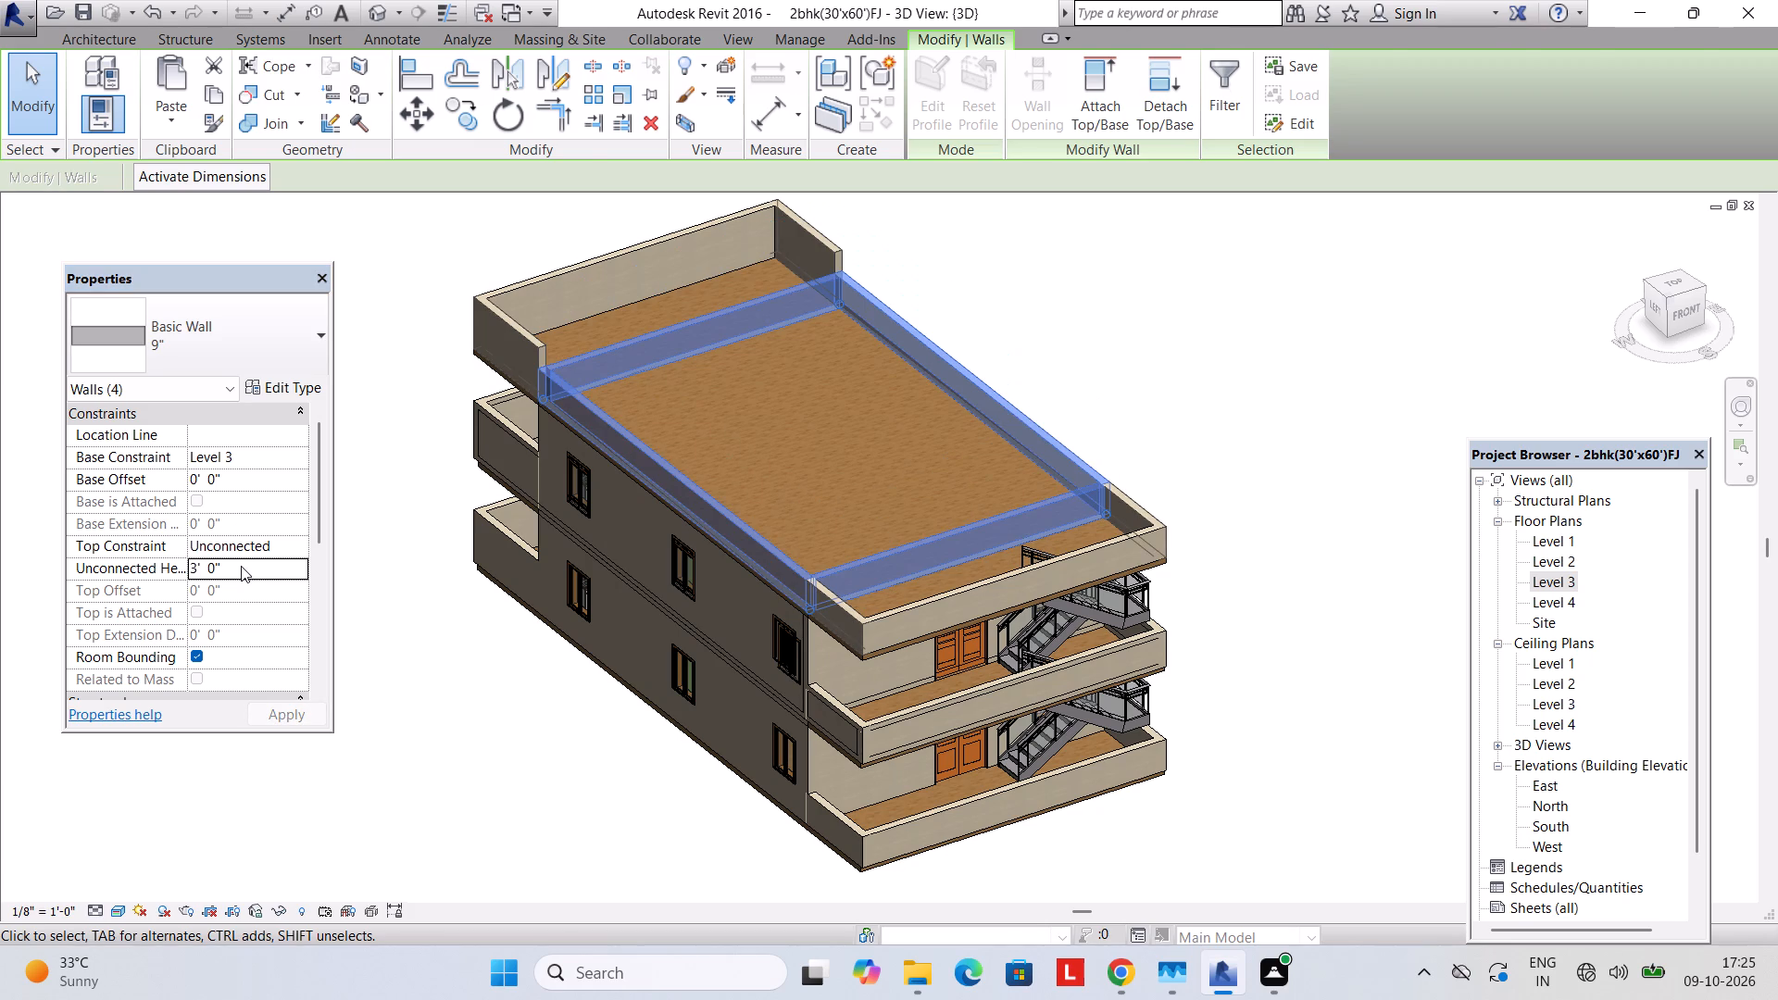
key("Escape")
Delete the low Level 3 cross wall separating the main terrace from the front balcony.
middle_click_drag(607, 619, 756, 689, "shift")
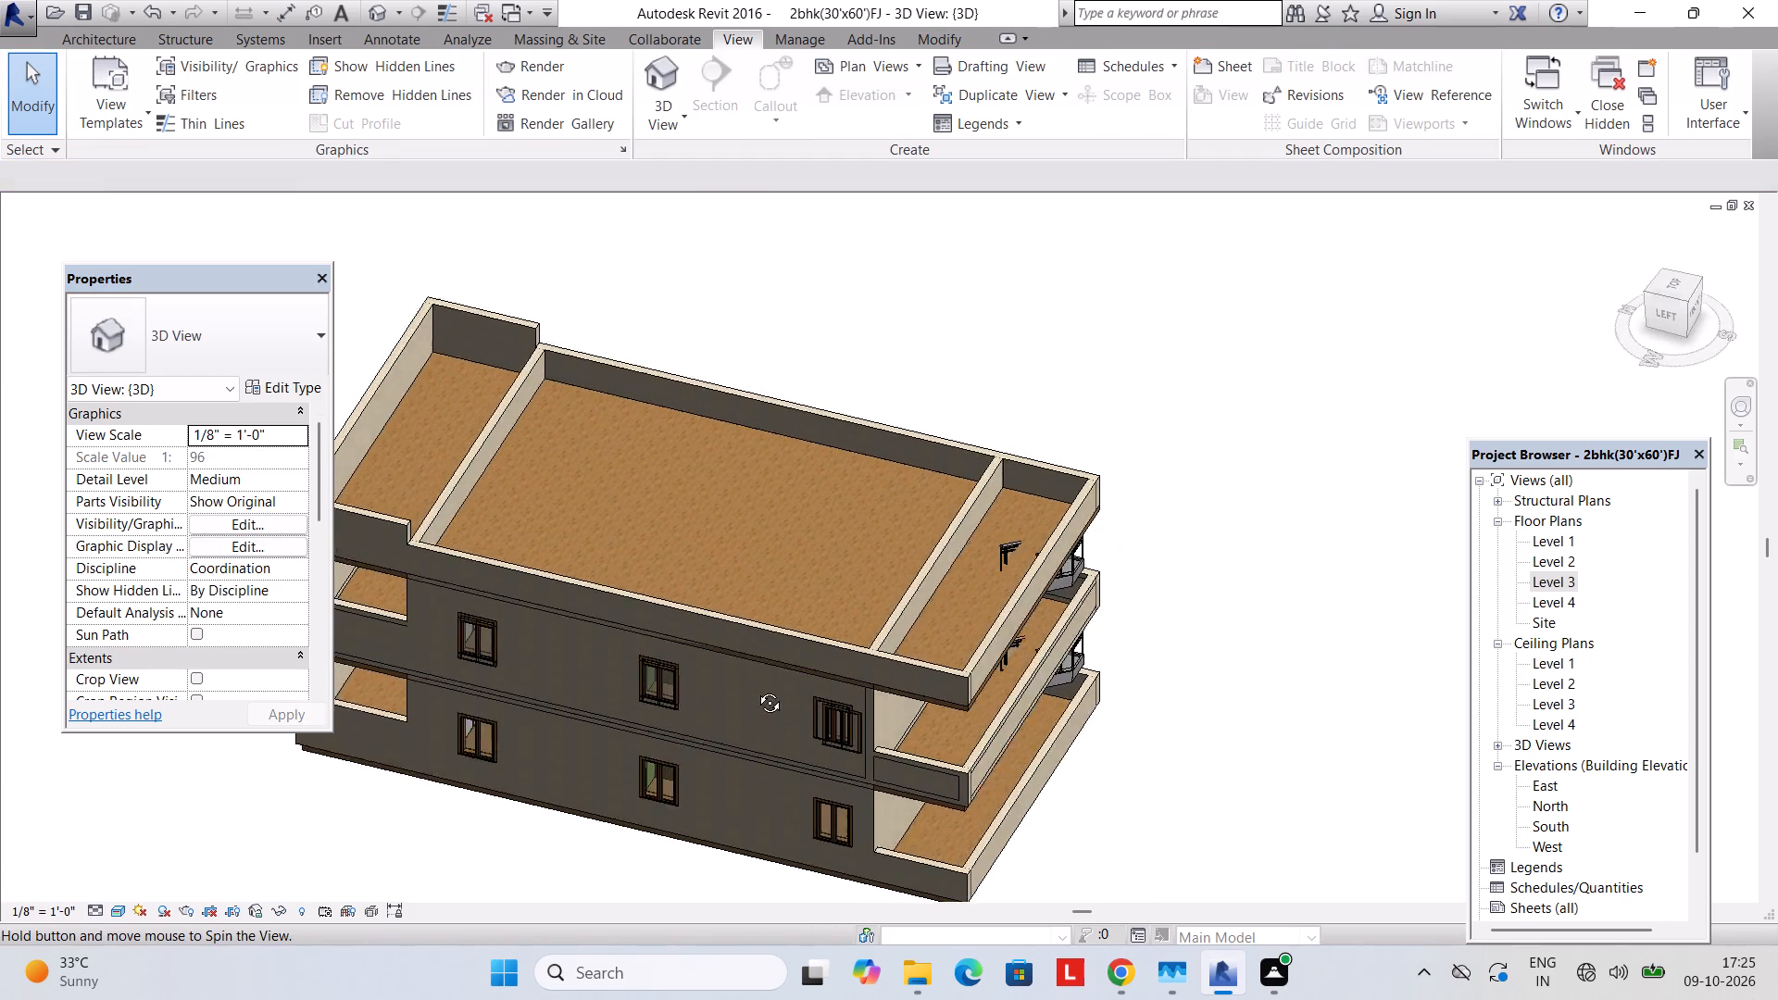
middle_click_drag(756, 689, 768, 692, "shift")
left_click(934, 587)
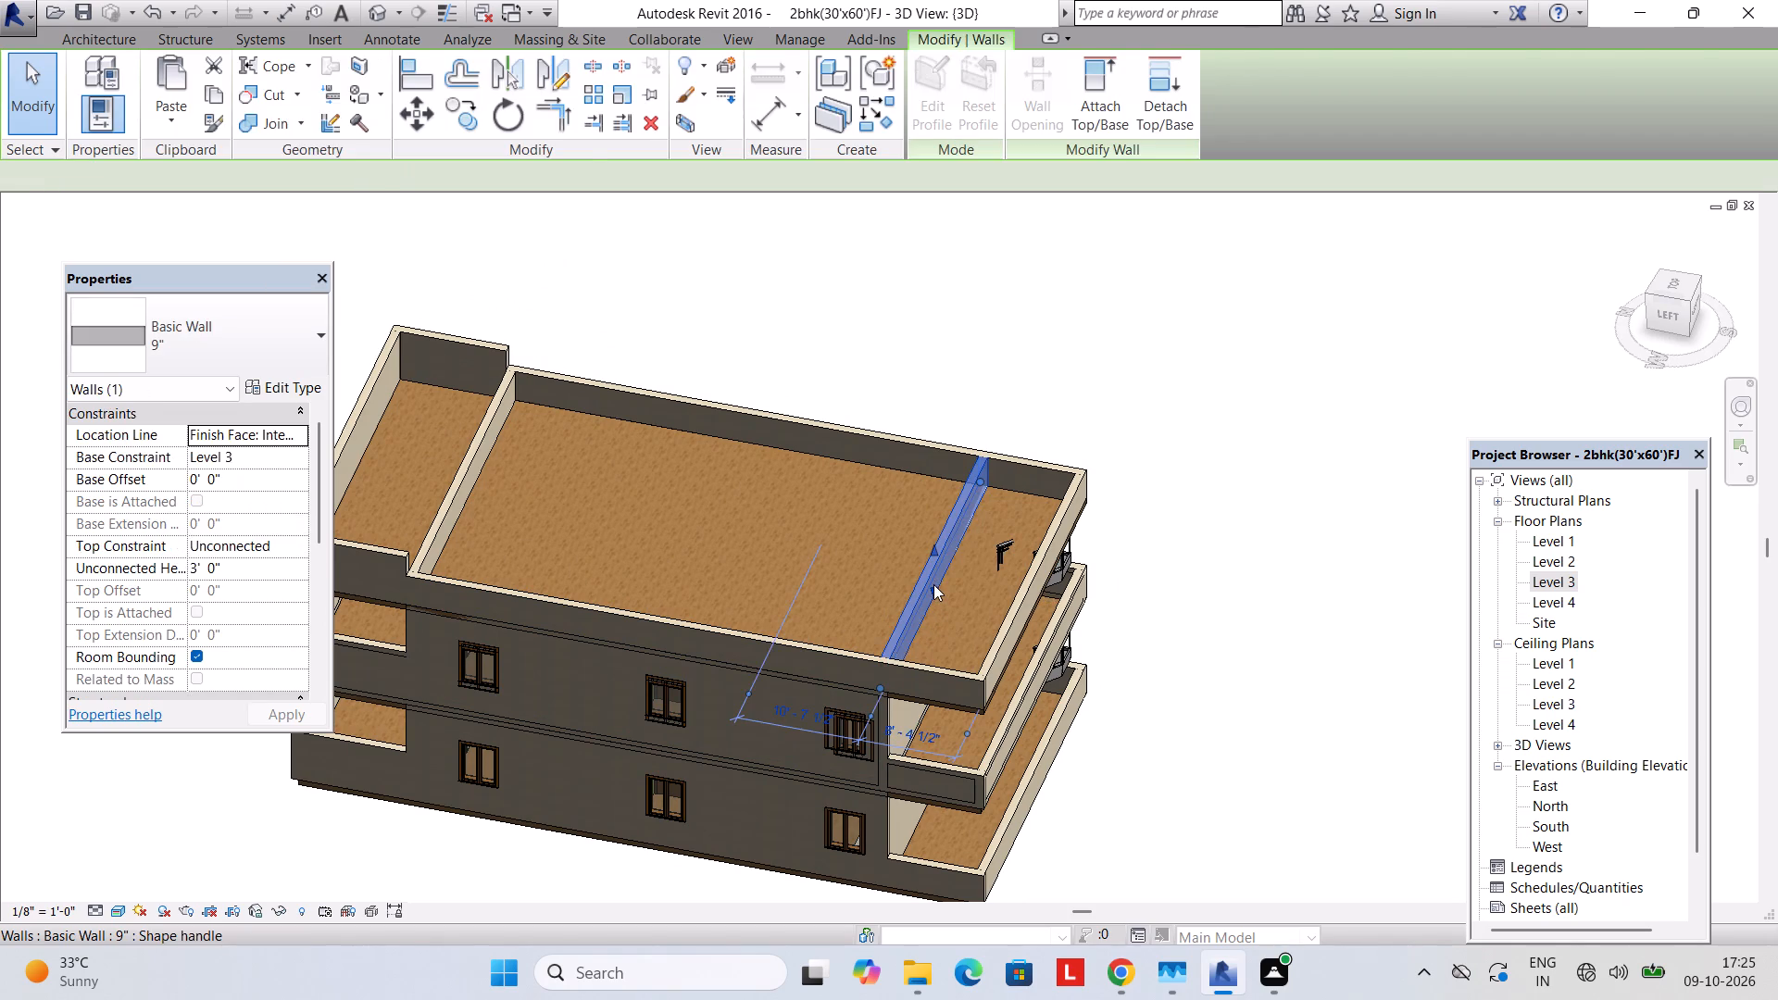
key("Delete")
Examine the Level 3 parapet, front balconies and staircases in 3D from several angles.
scroll(884, 578, "down", 1)
middle_click_drag(884, 578, 745, 483, "shift")
middle_click_drag(904, 548, 904, 641, "shift")
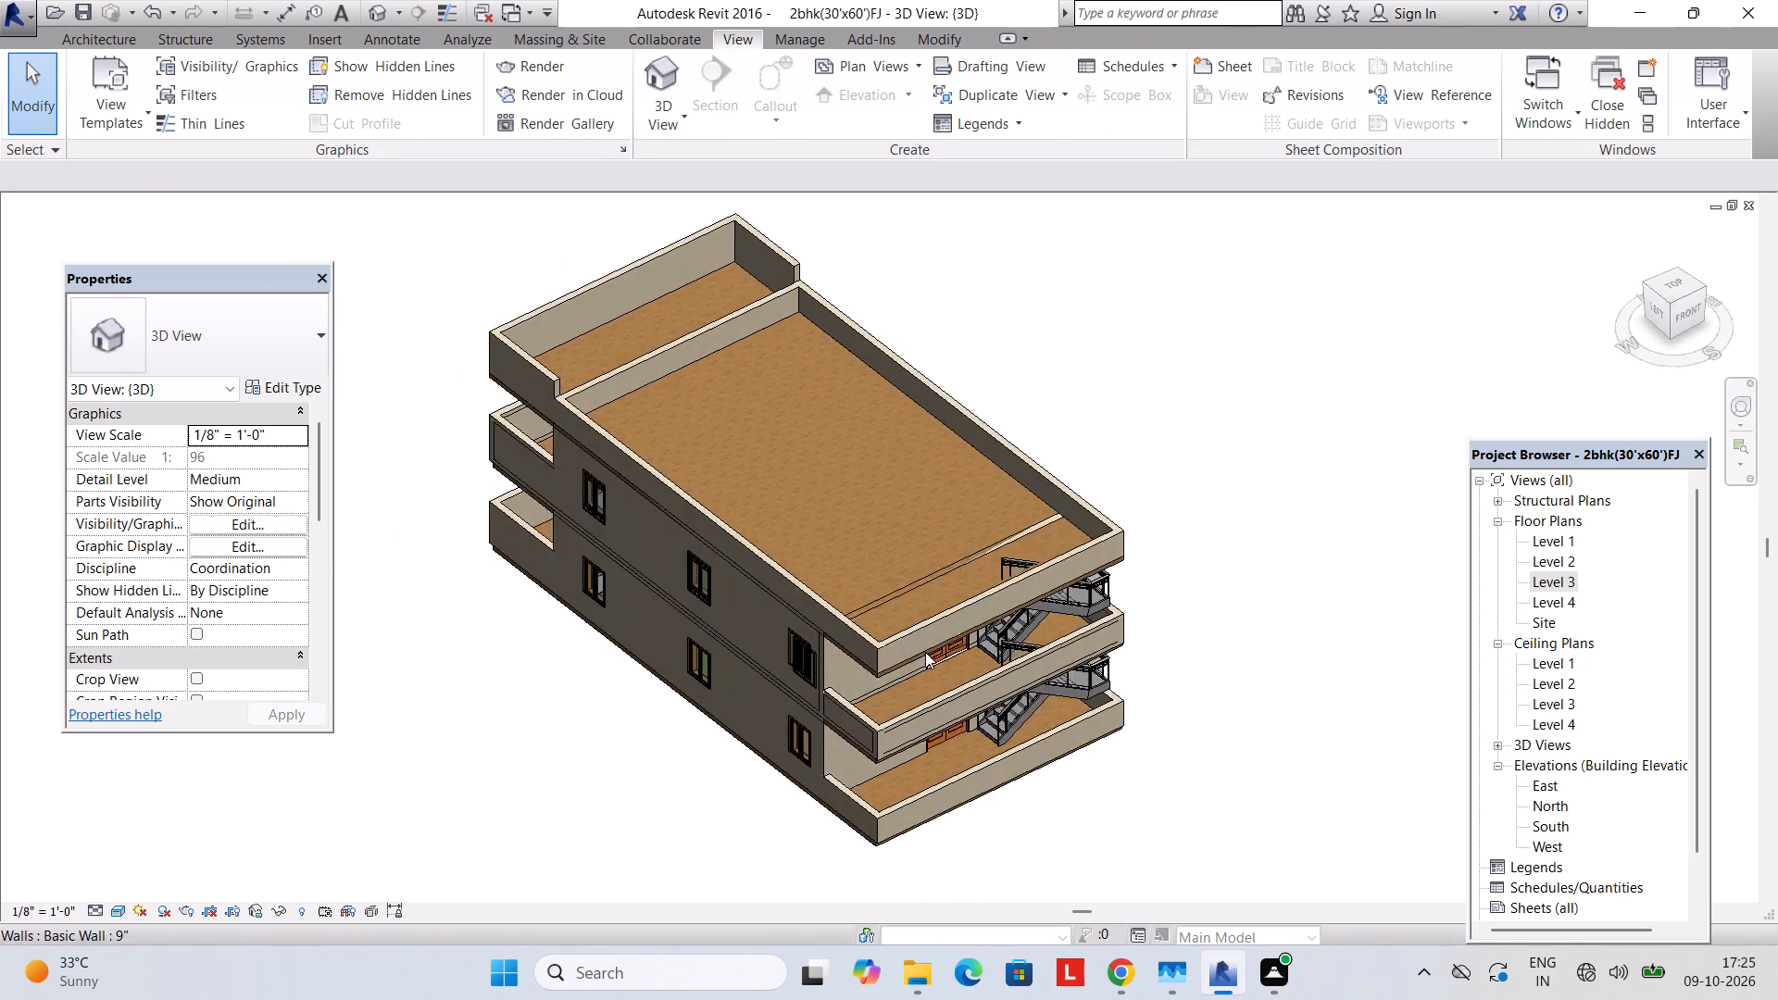
scroll(944, 649, "up", 7)
middle_click_drag(1094, 732, 983, 435)
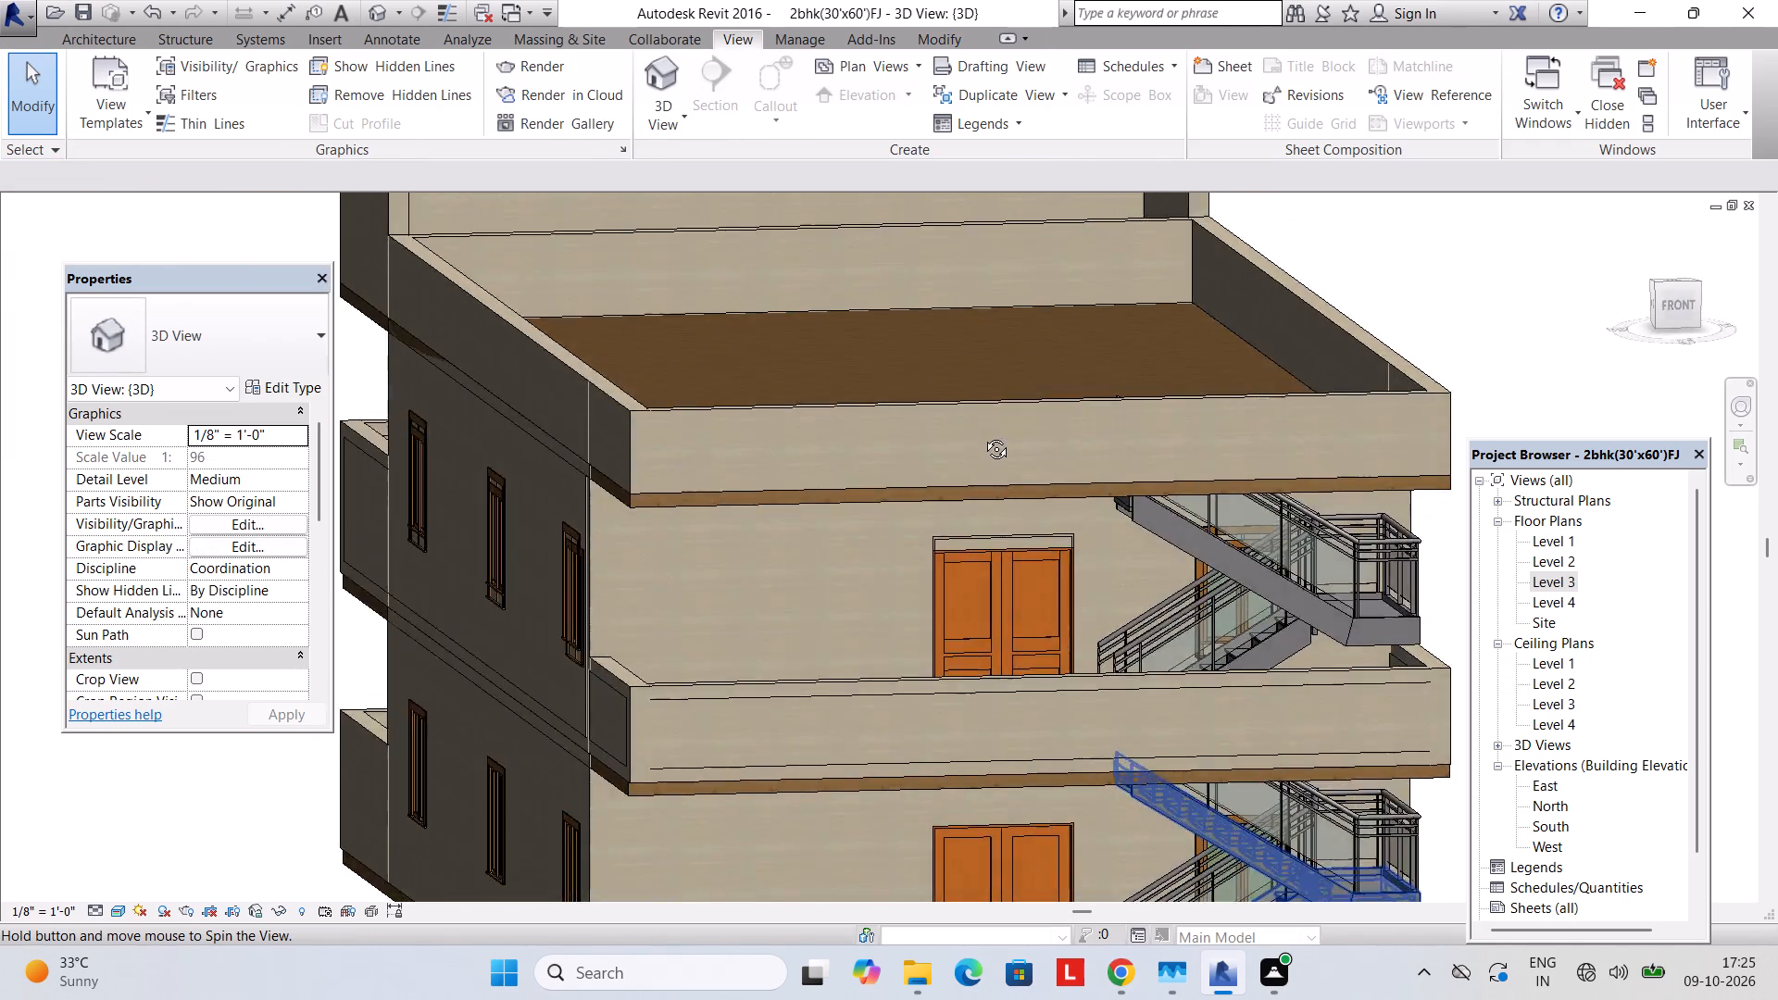
middle_click_drag(983, 435, 1055, 884)
scroll(924, 565, "down", 3)
middle_click_drag(919, 568, 968, 580, "shift")
middle_click_drag(1104, 658, 937, 309, "shift")
middle_click_drag(1063, 568, 1035, 459, "shift")
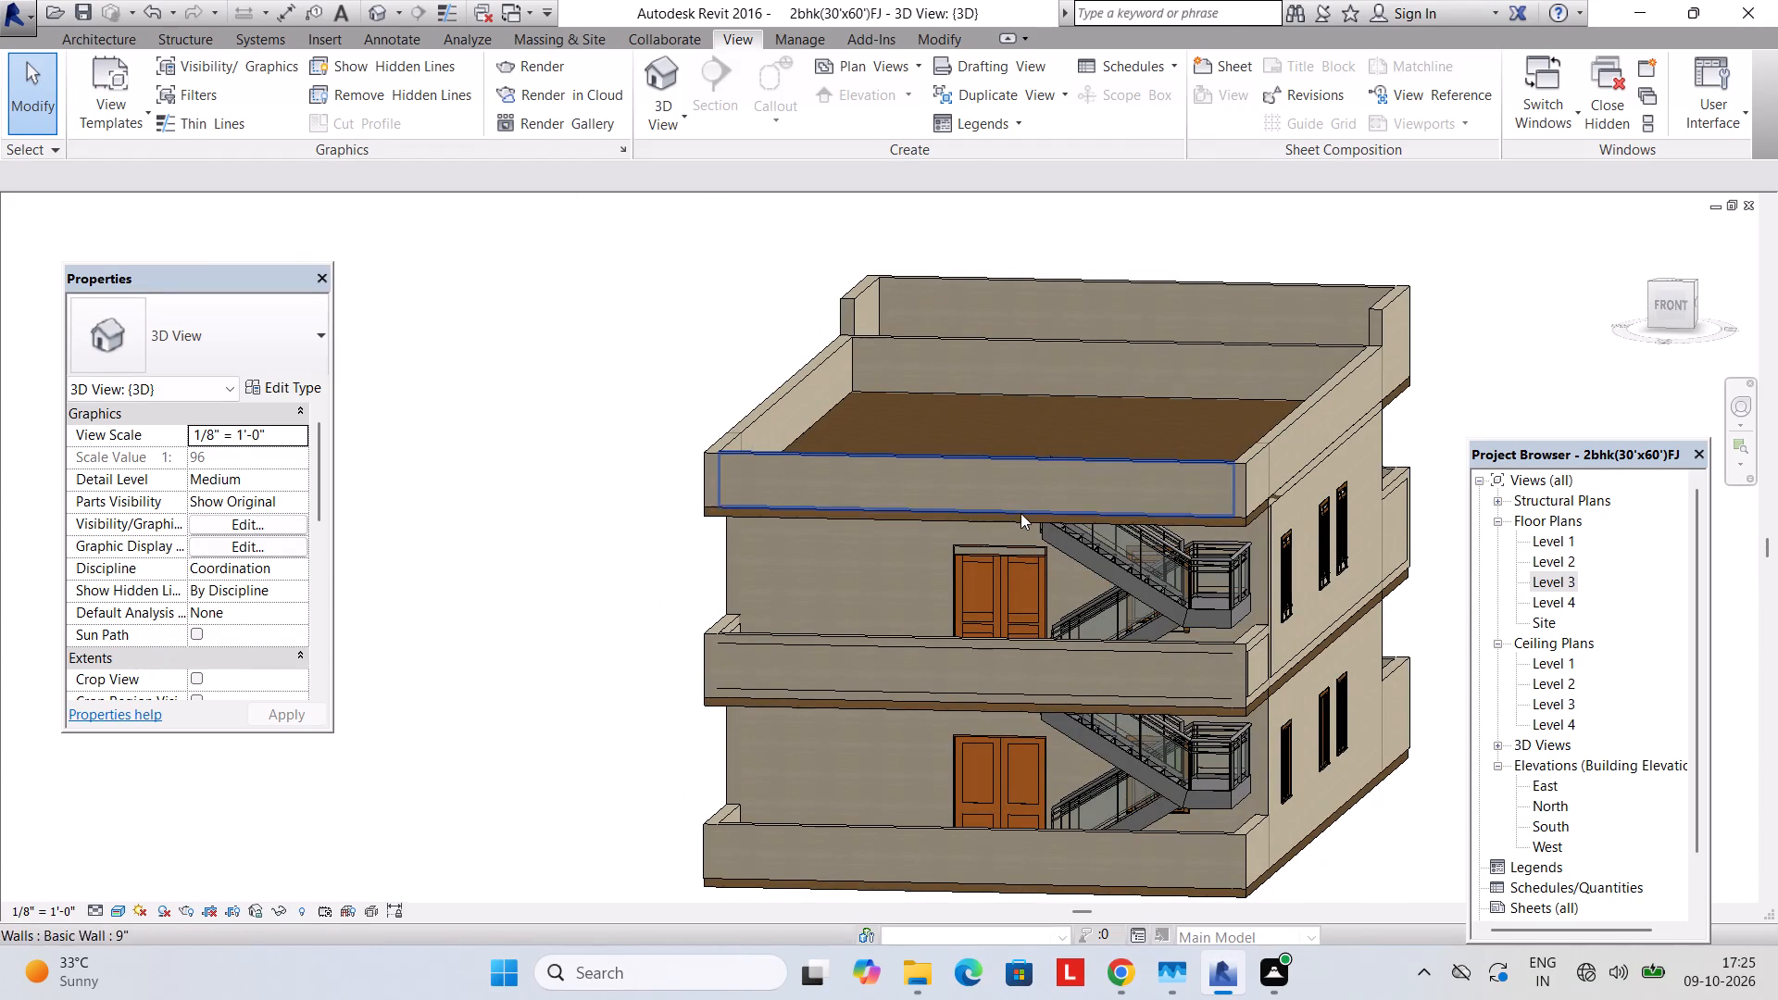
Check the Level 3 floor's height offset and the right-side Level 2 wall's constraints in their properties.
left_click(1020, 515)
left_click(234, 454)
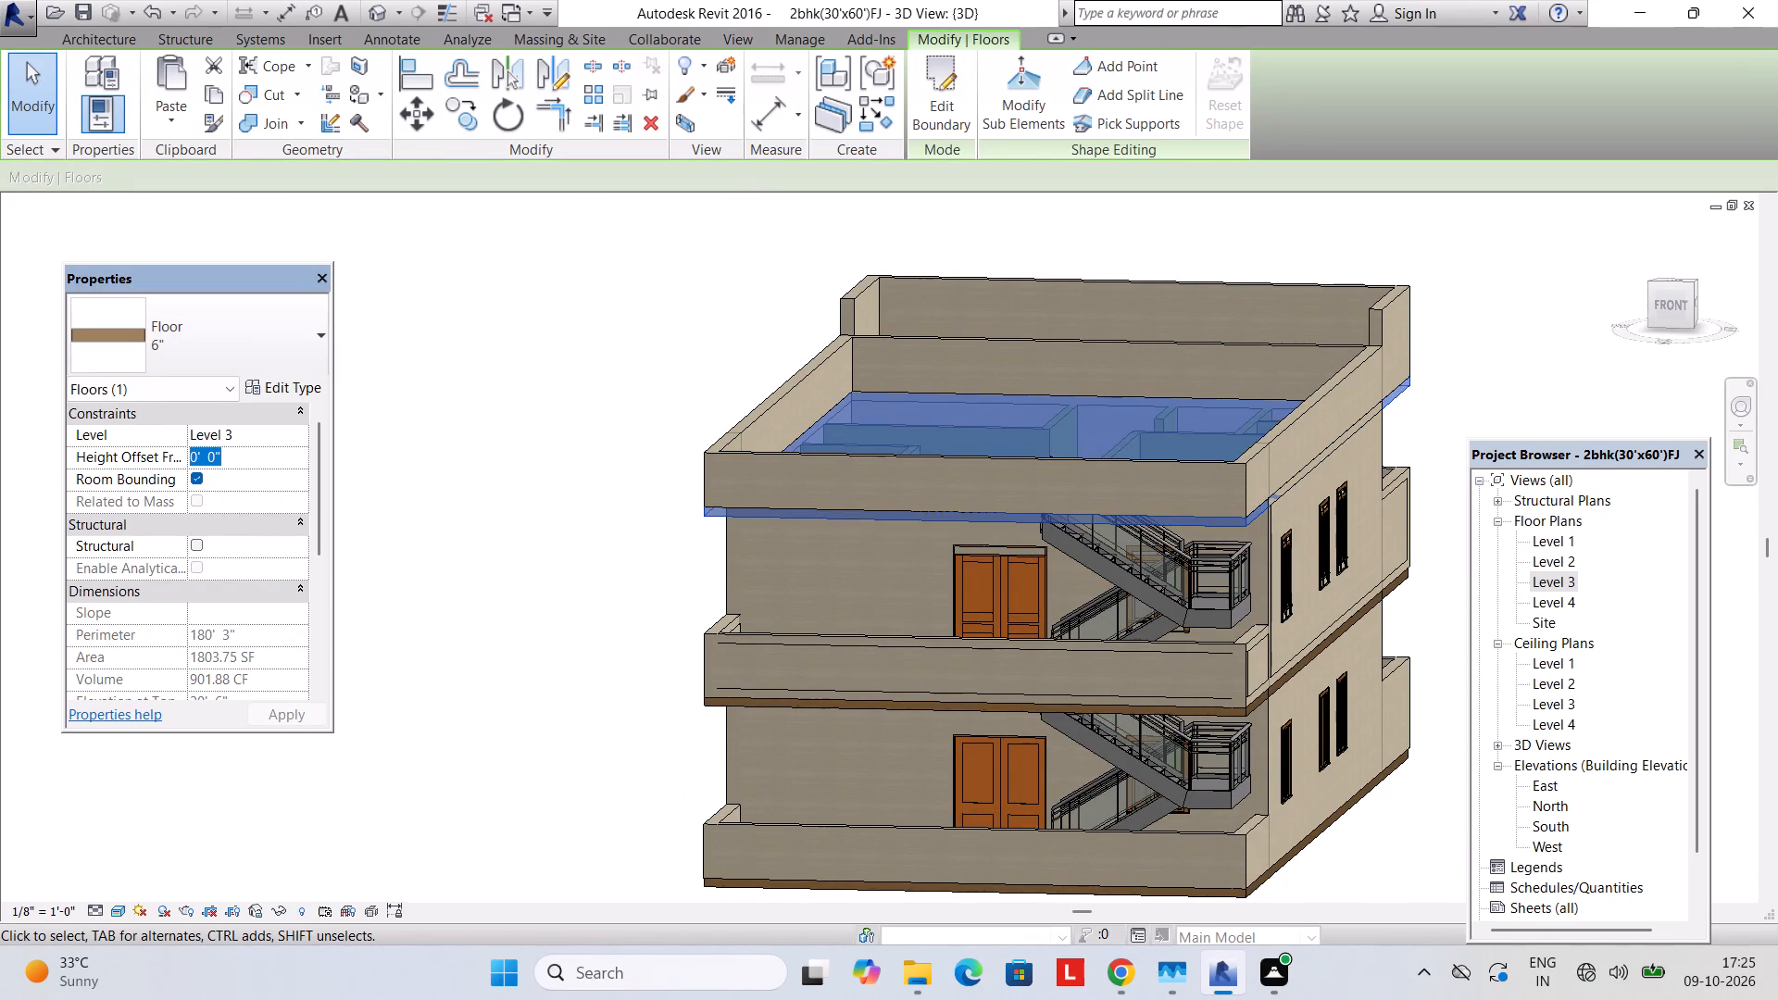
key("Escape")
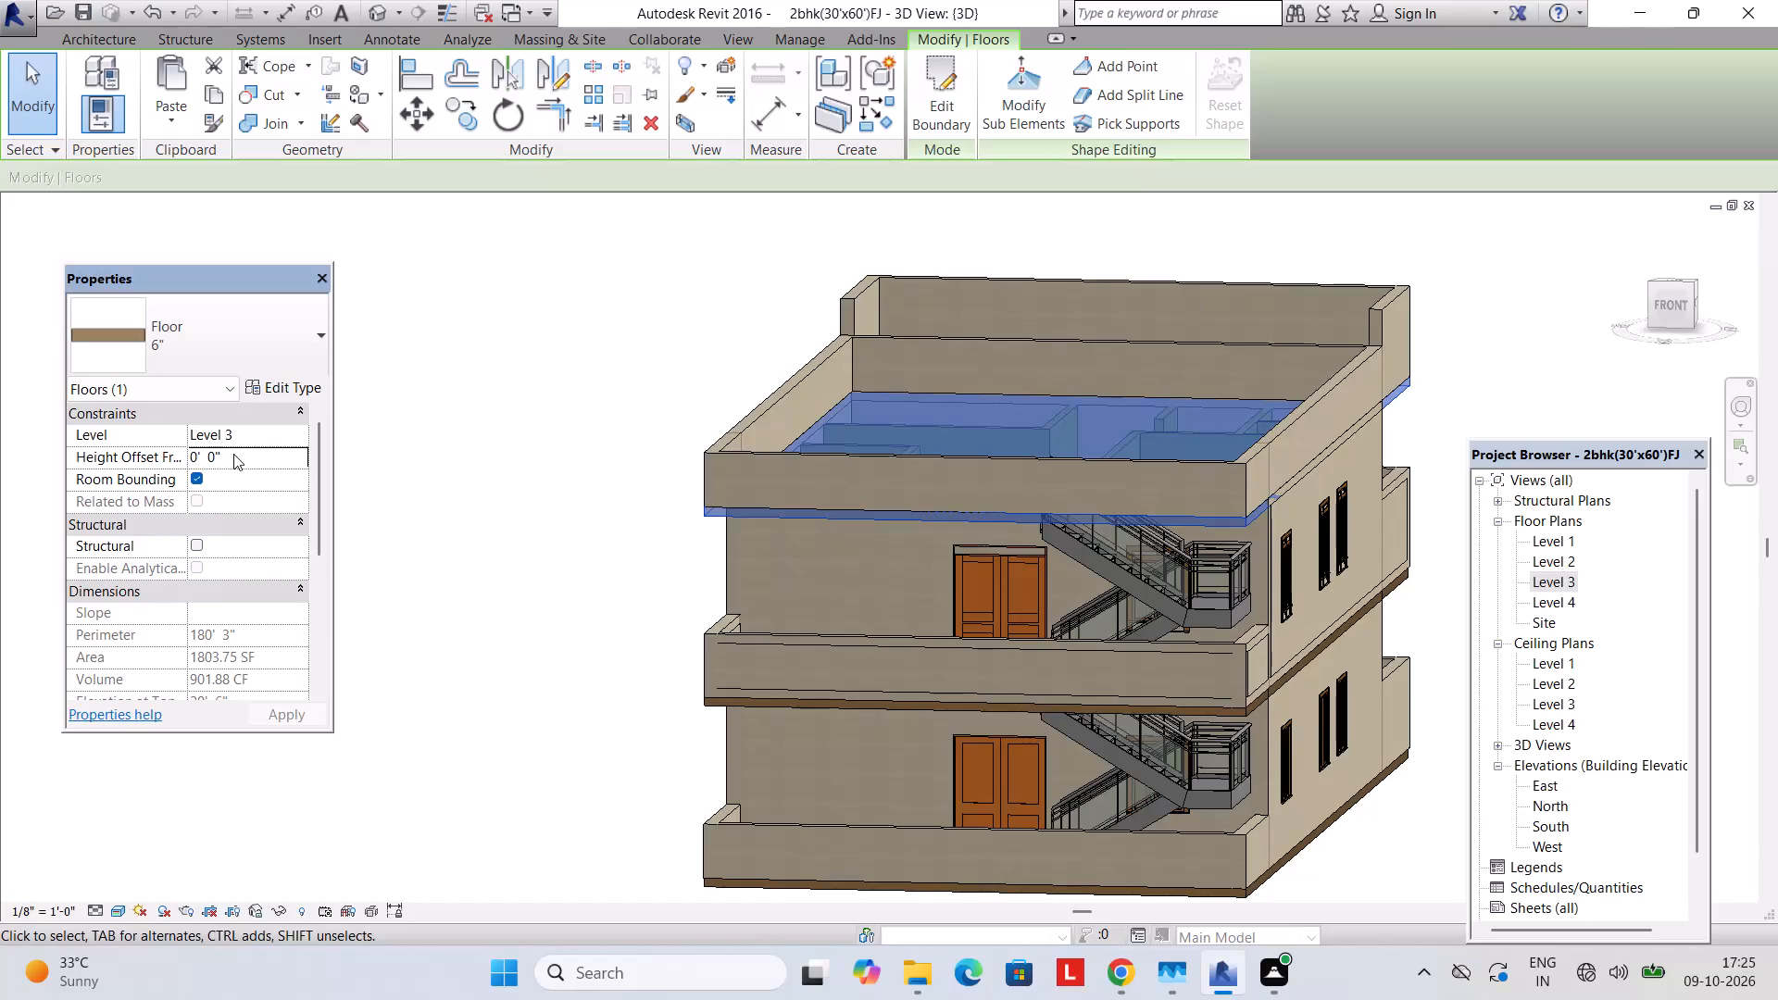
key("Escape")
key("Escape")
key("Escape")
middle_click_drag(957, 625, 642, 614, "shift")
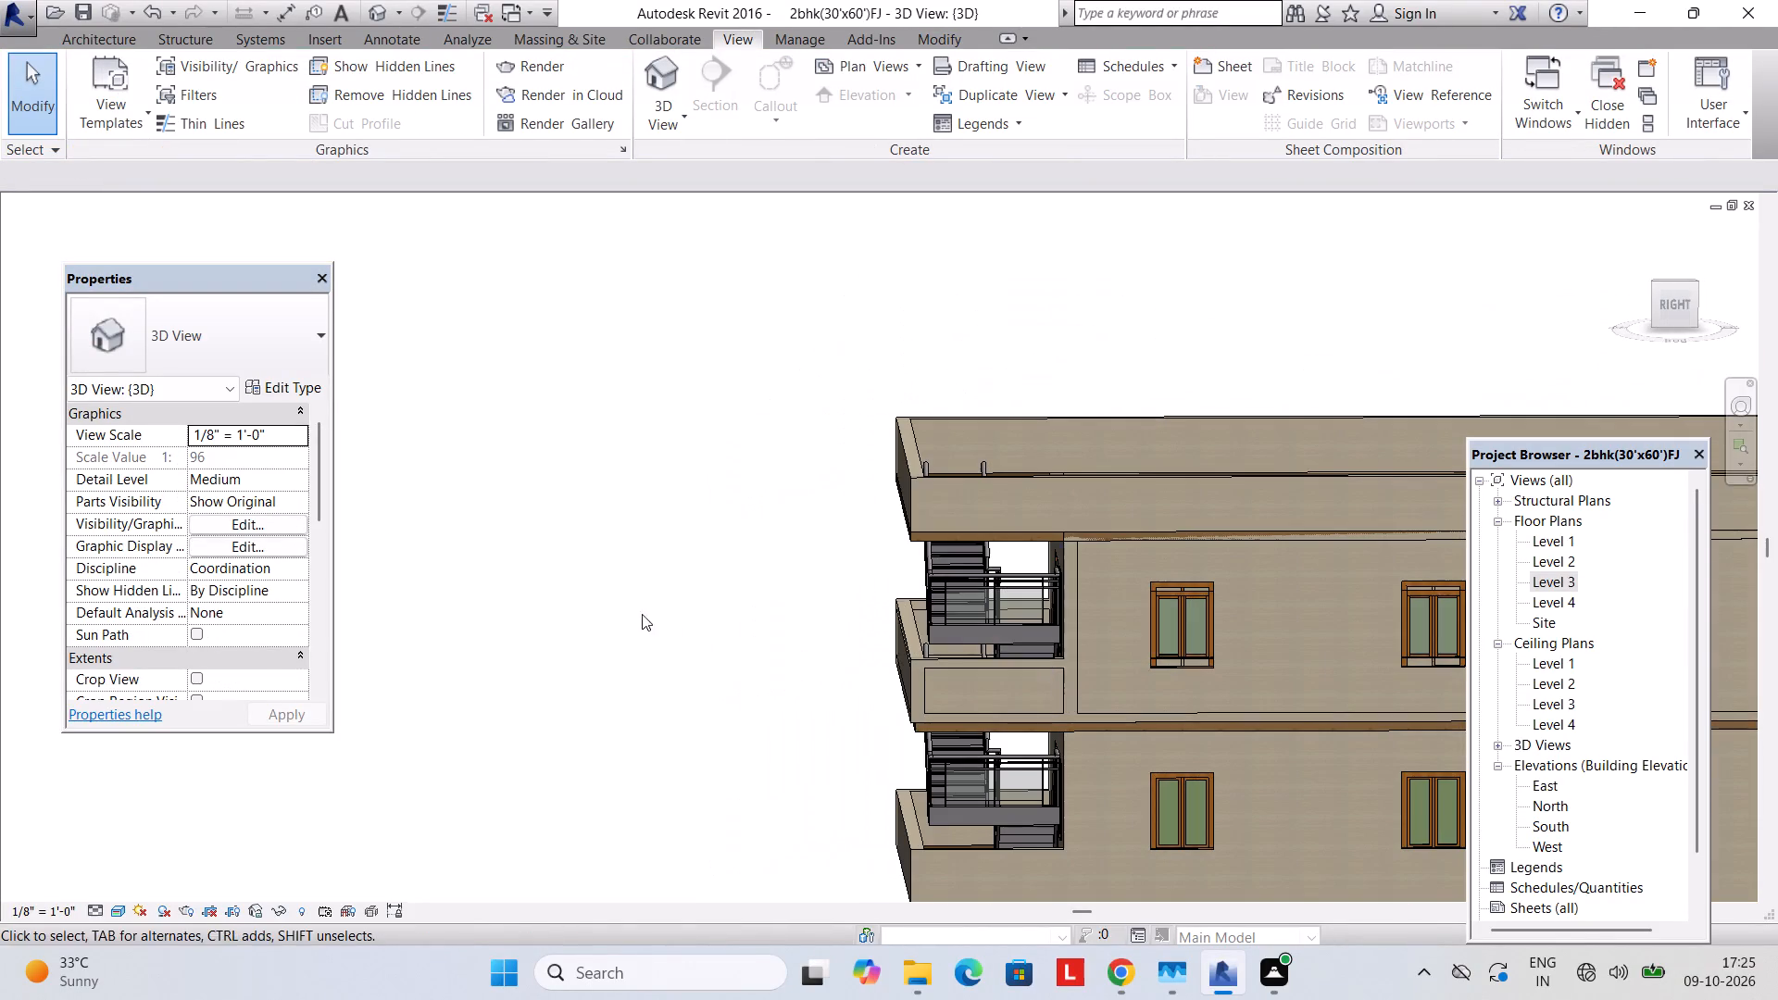
middle_click_drag(1086, 621, 945, 488)
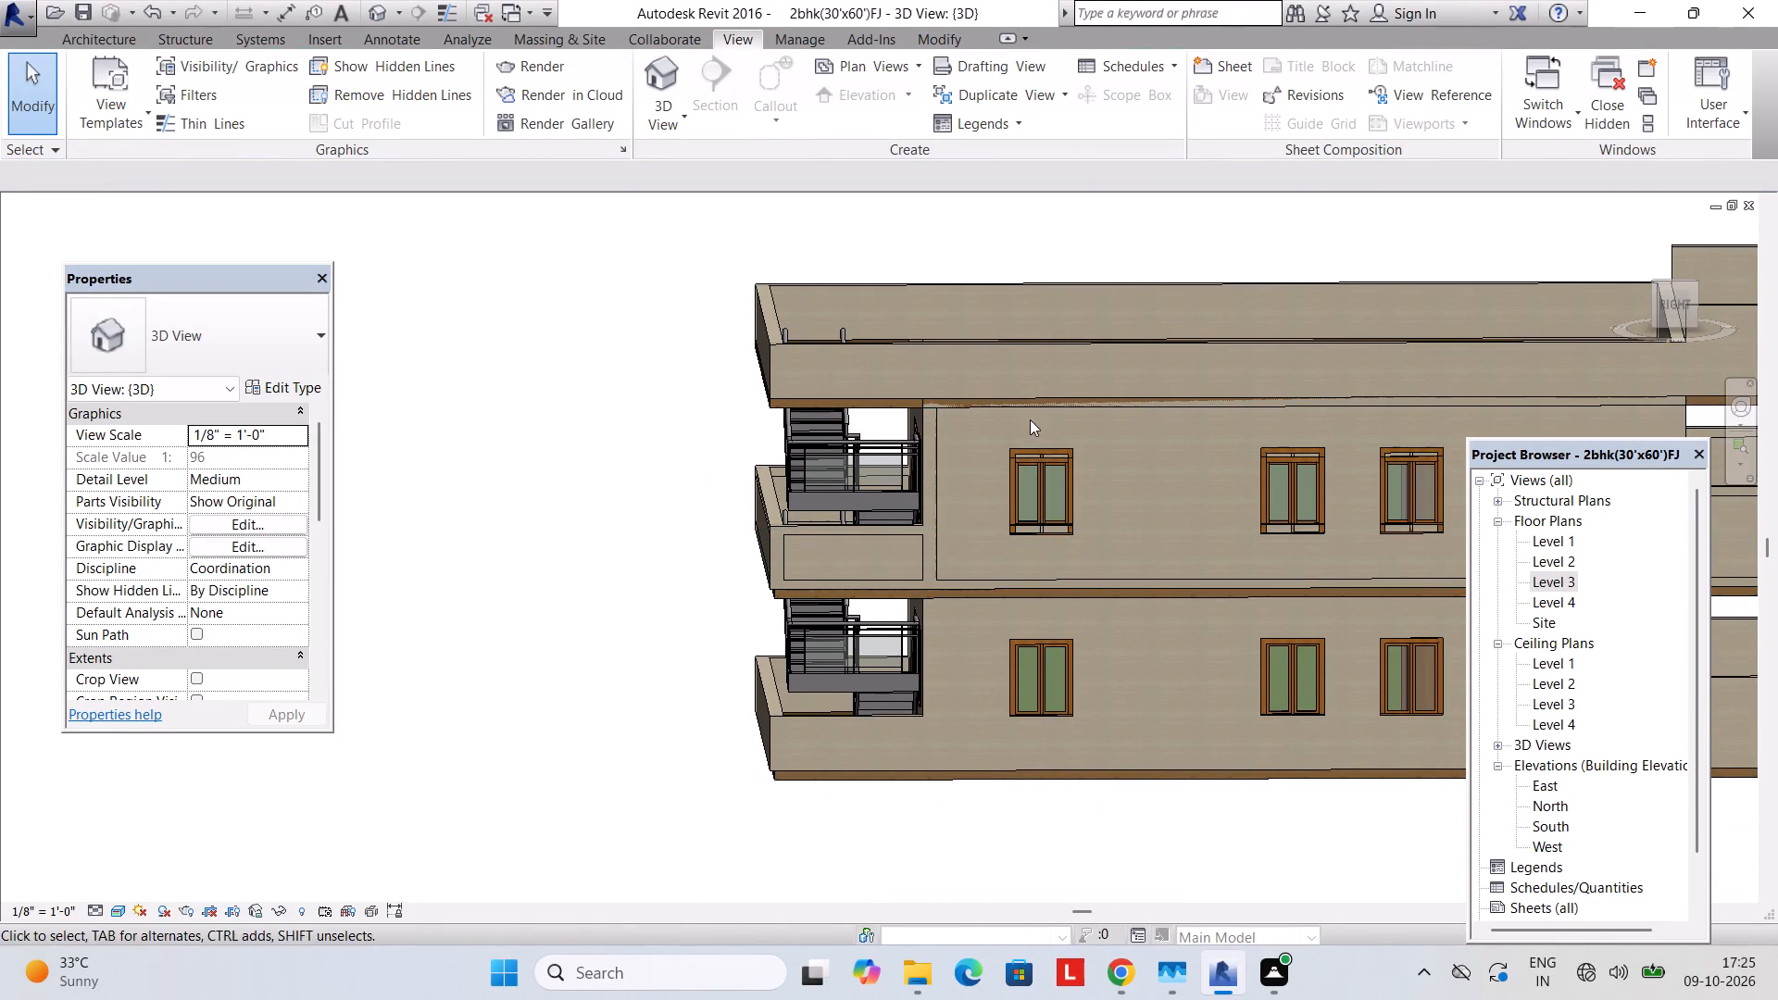
left_click(1037, 403)
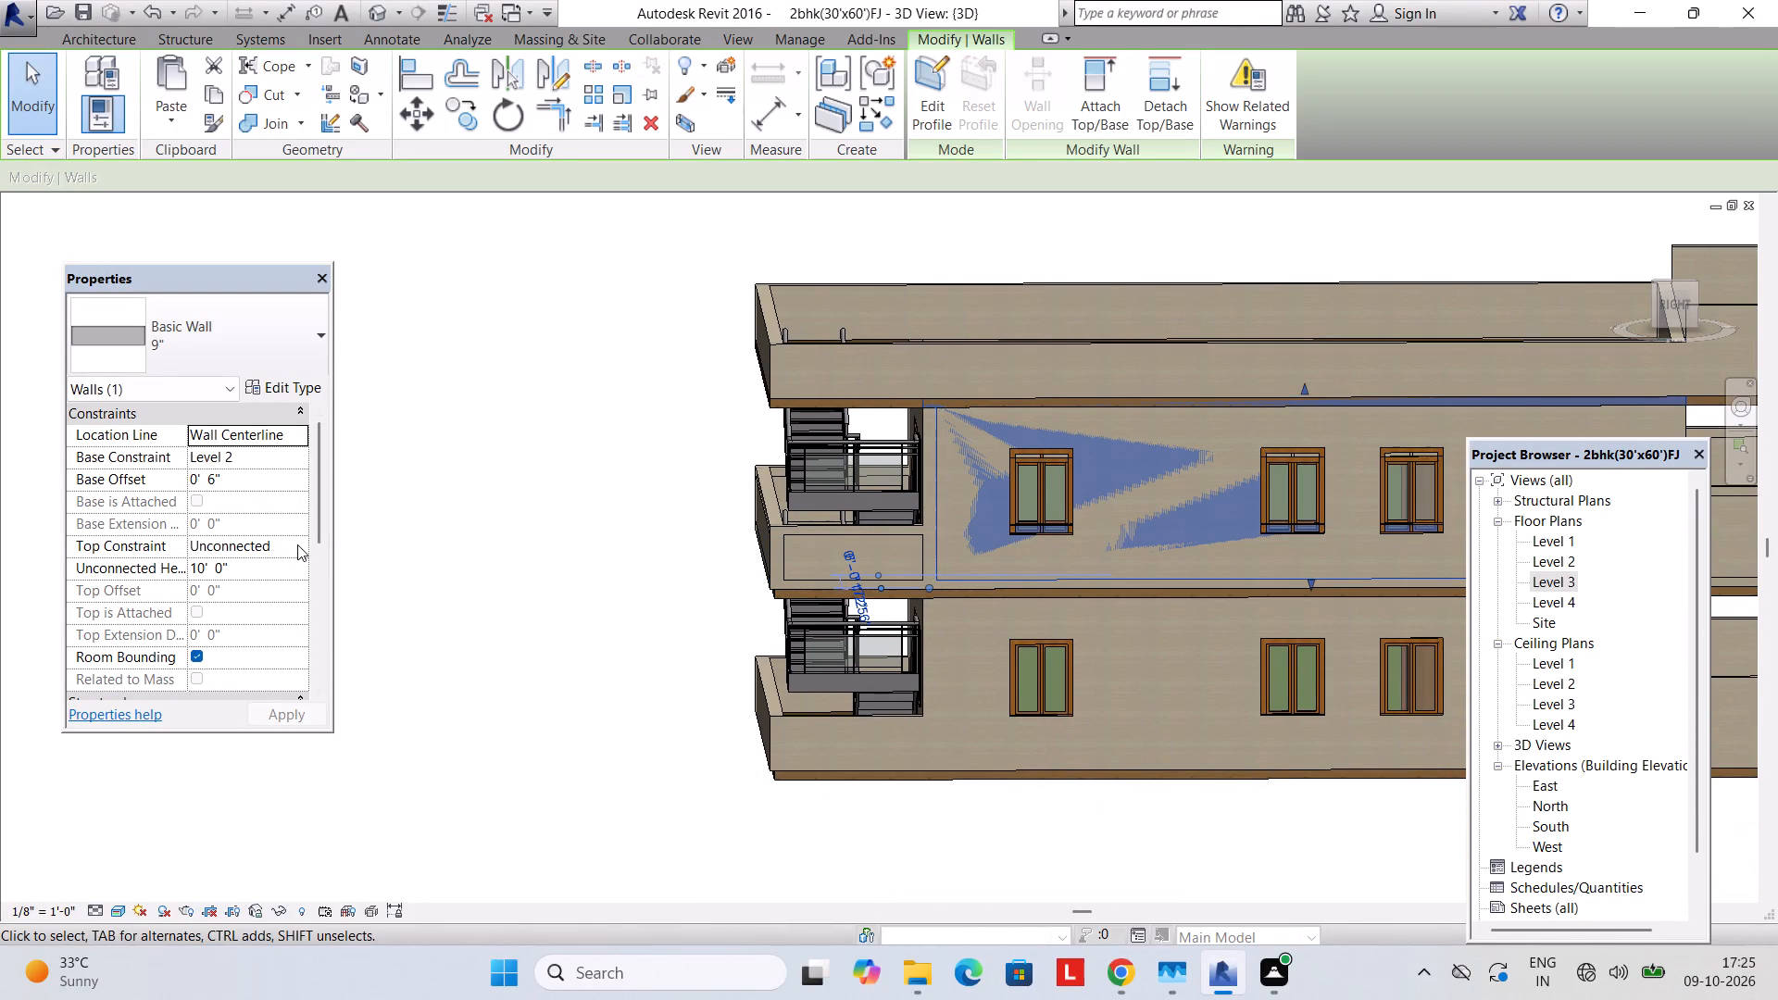
key("Escape")
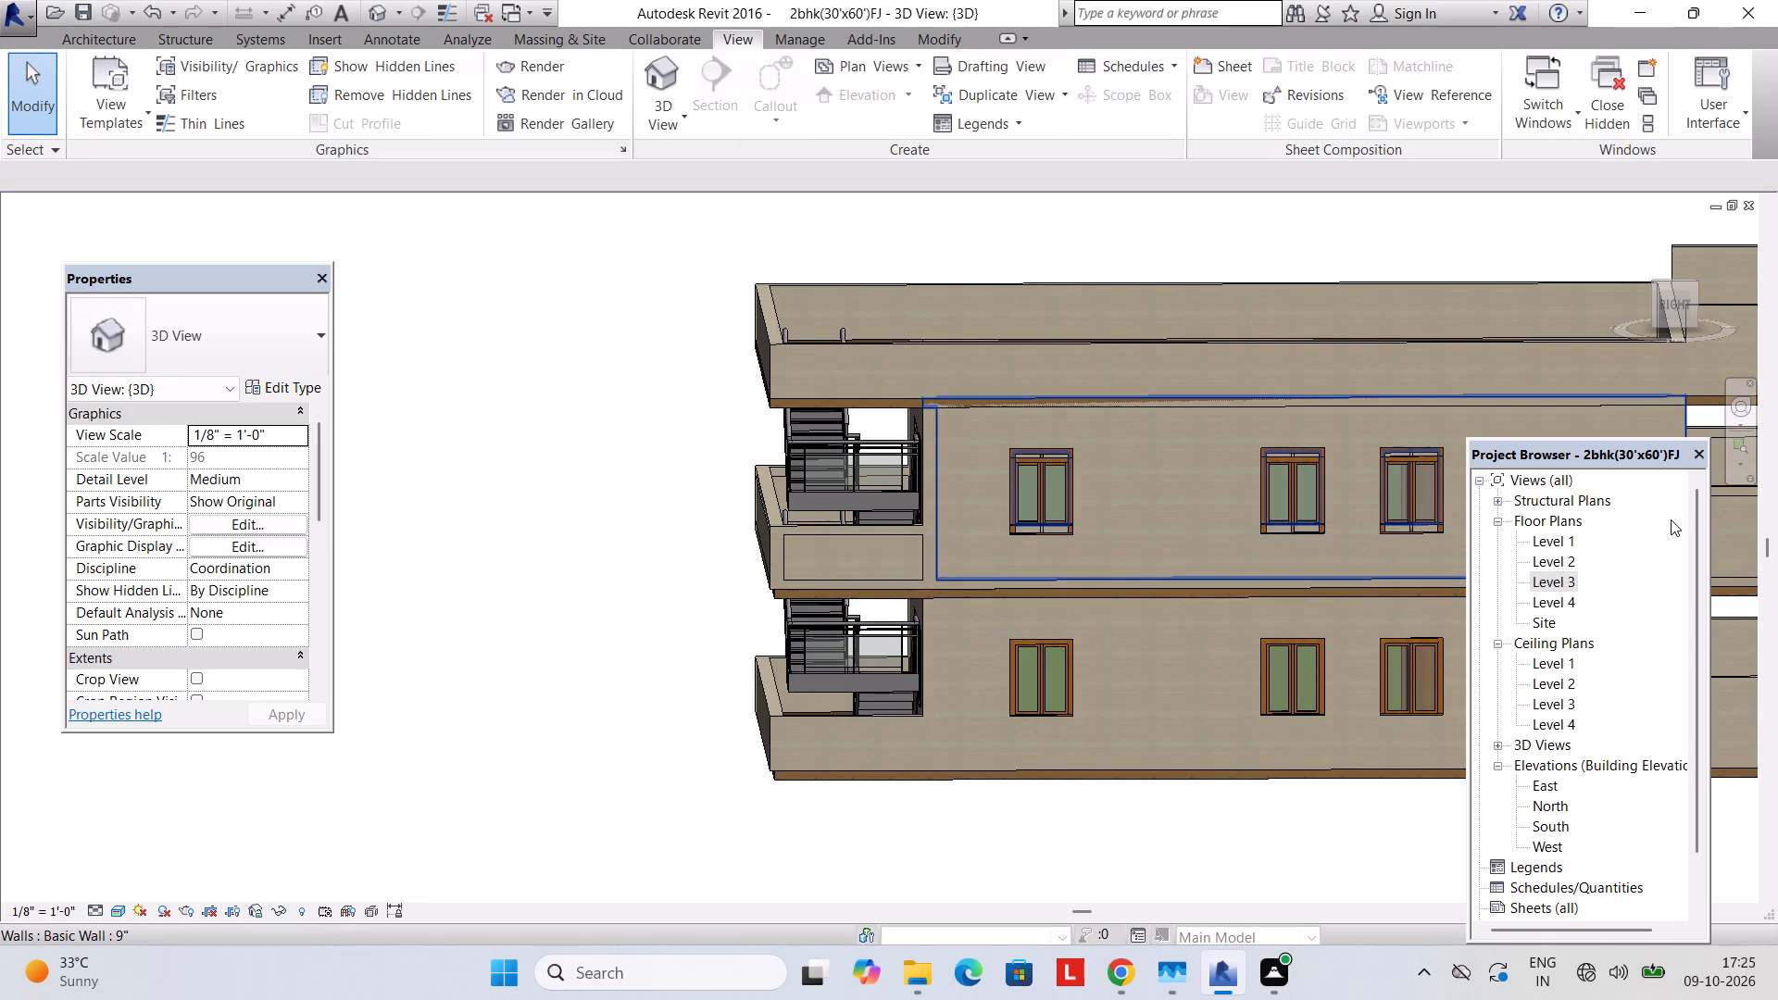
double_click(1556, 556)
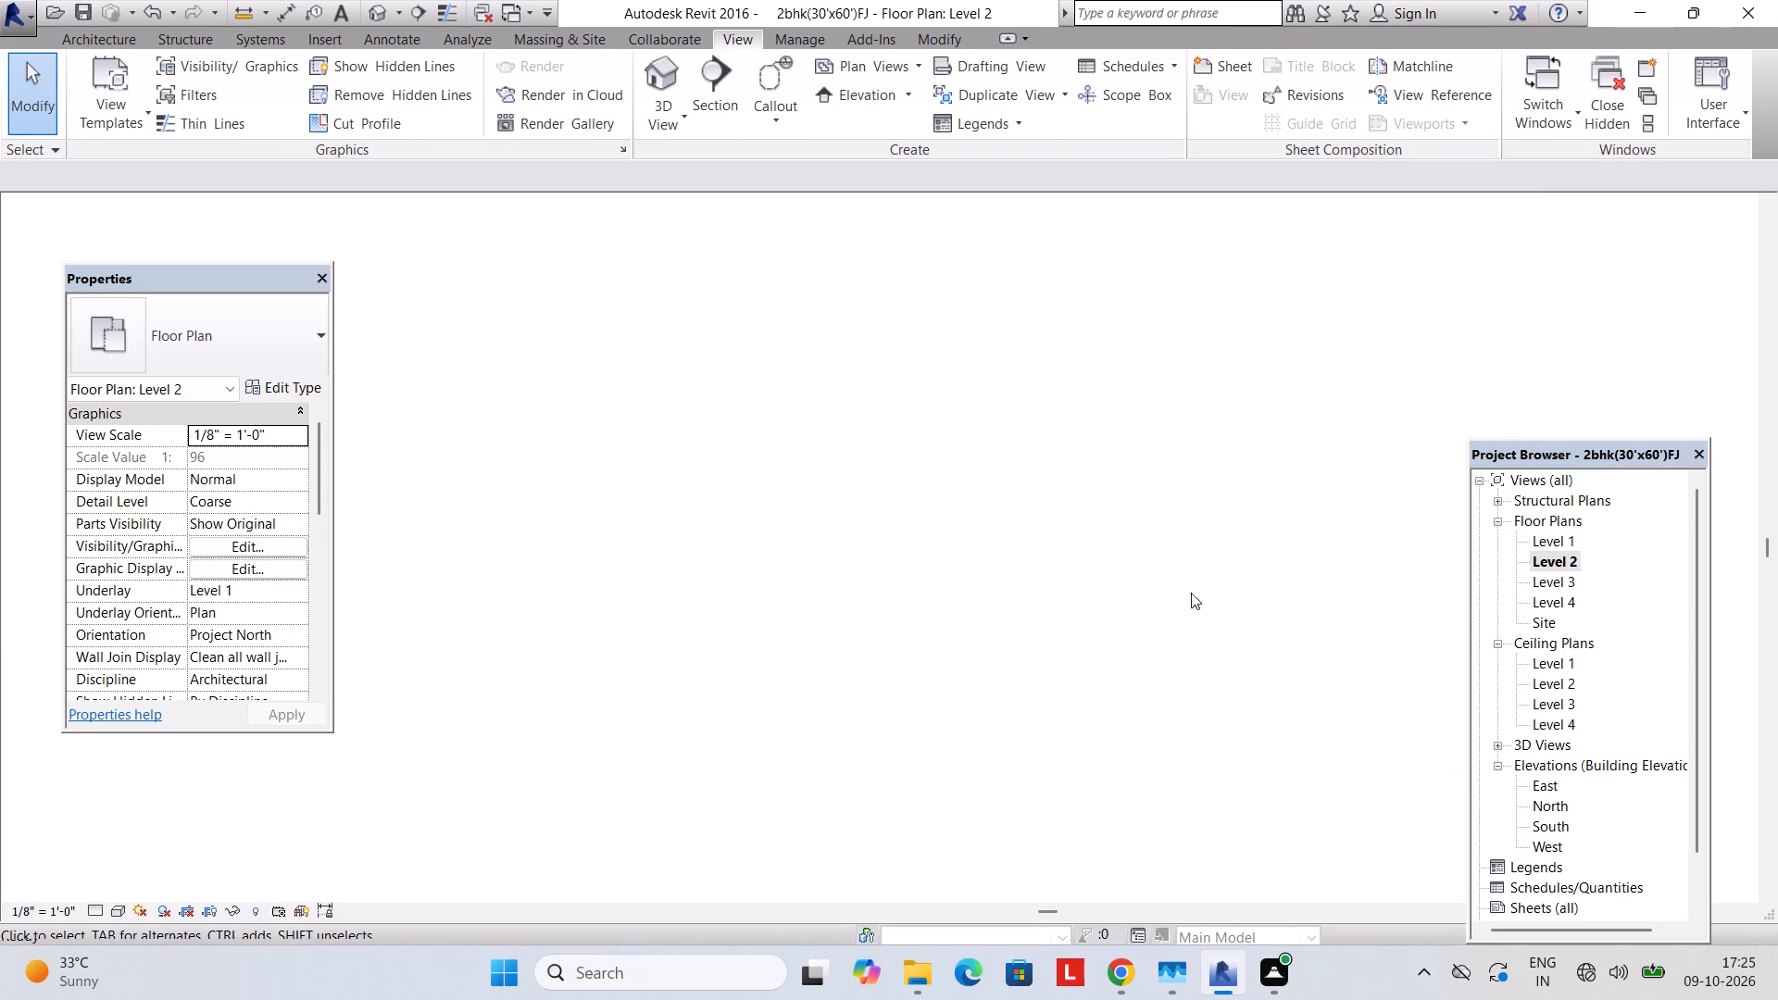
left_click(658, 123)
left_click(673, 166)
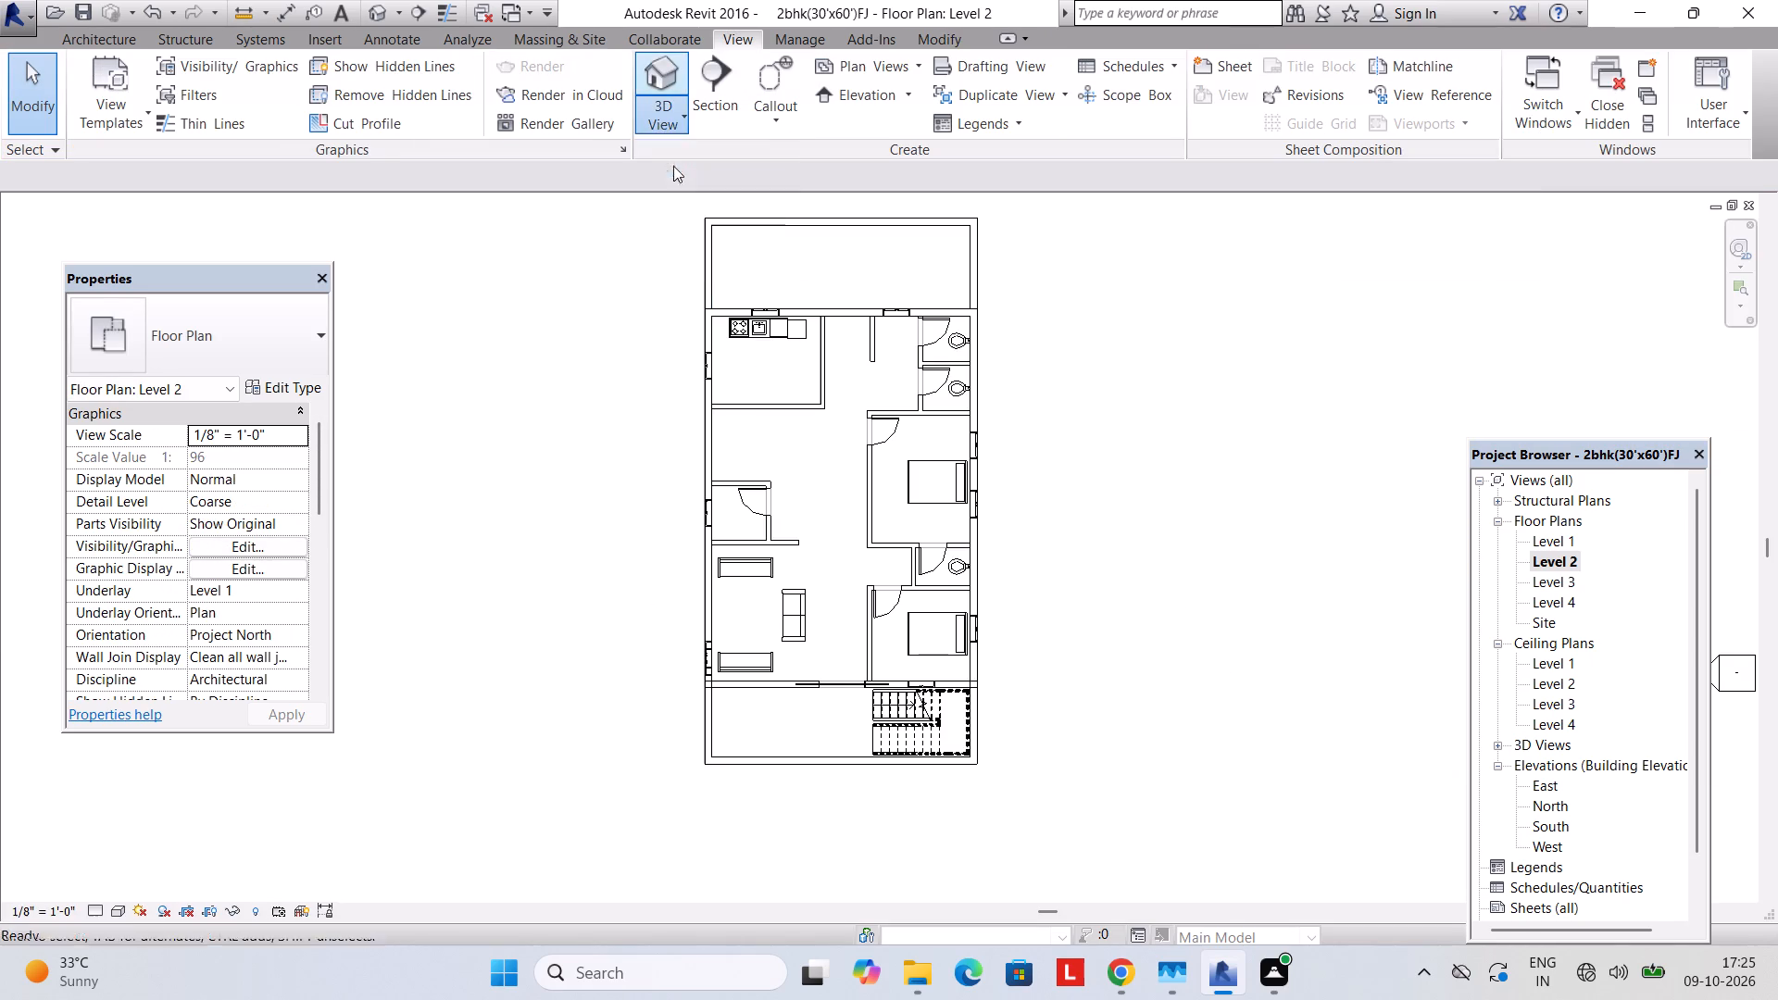
Delete the overlapping 9" side wall with zero base offset at the right side of the Level 2 front balcony.
middle_click_drag(881, 375, 745, 316, "shift")
scroll(764, 548, "up", 3)
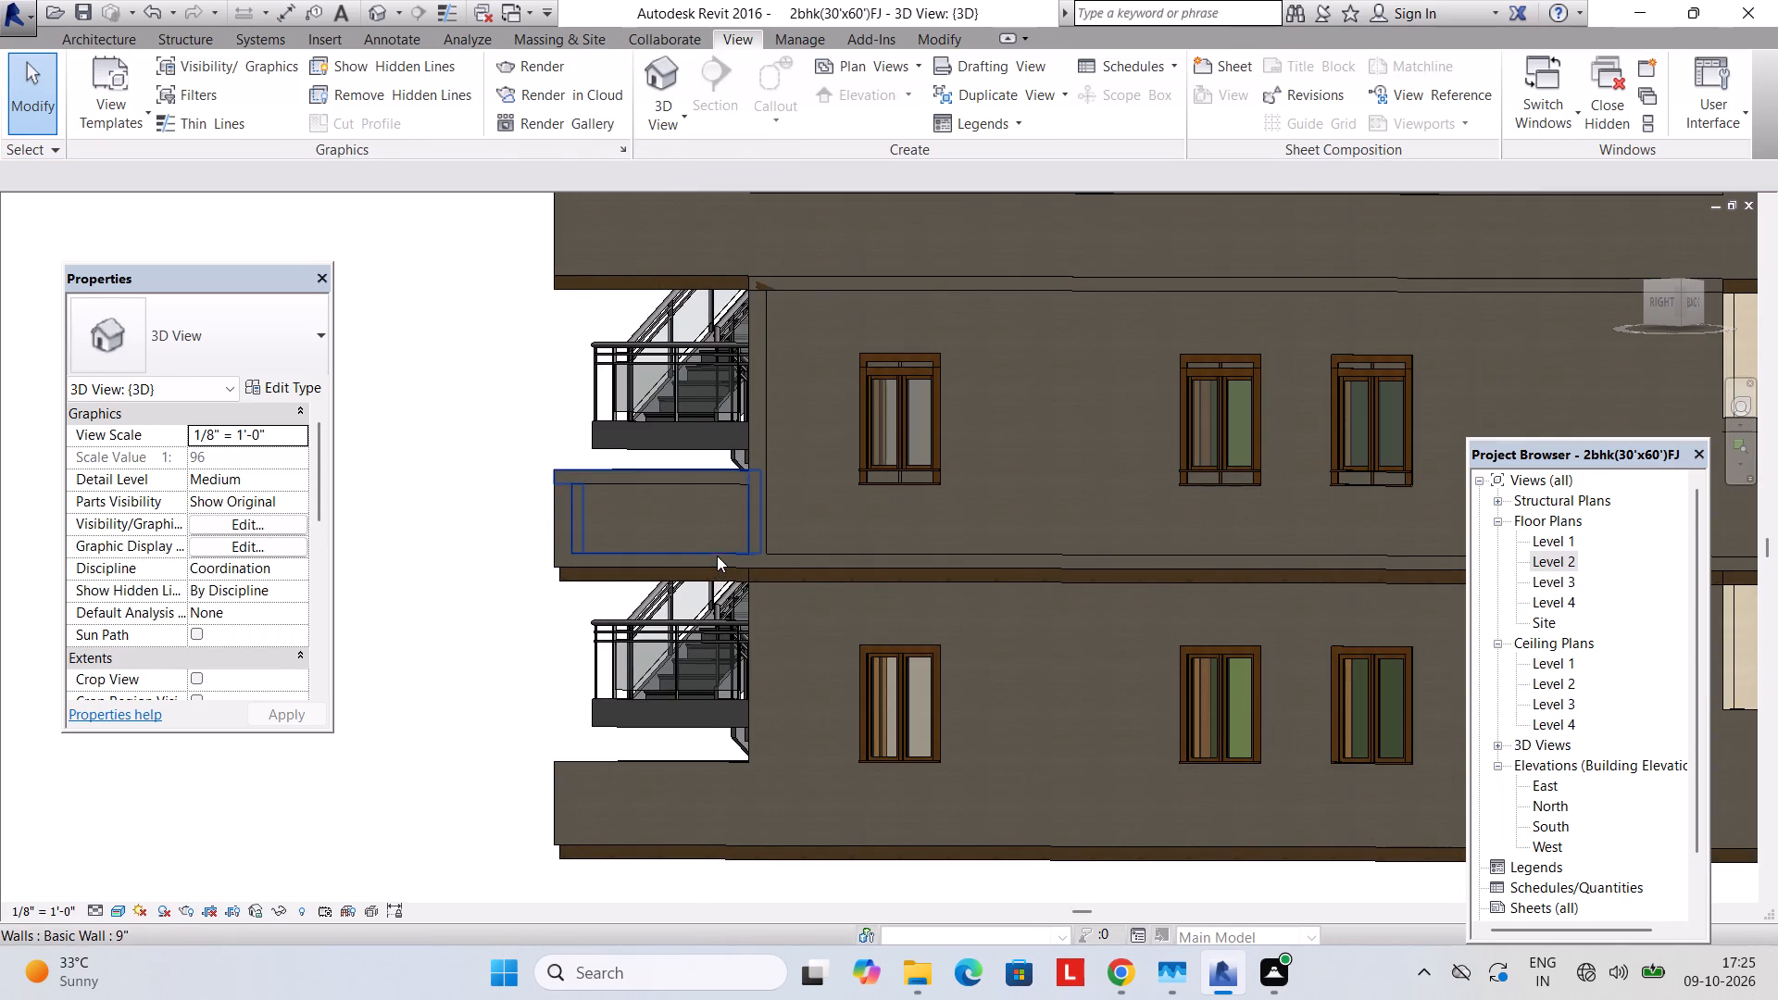
middle_click_drag(712, 556, 795, 599, "shift")
left_click(806, 519)
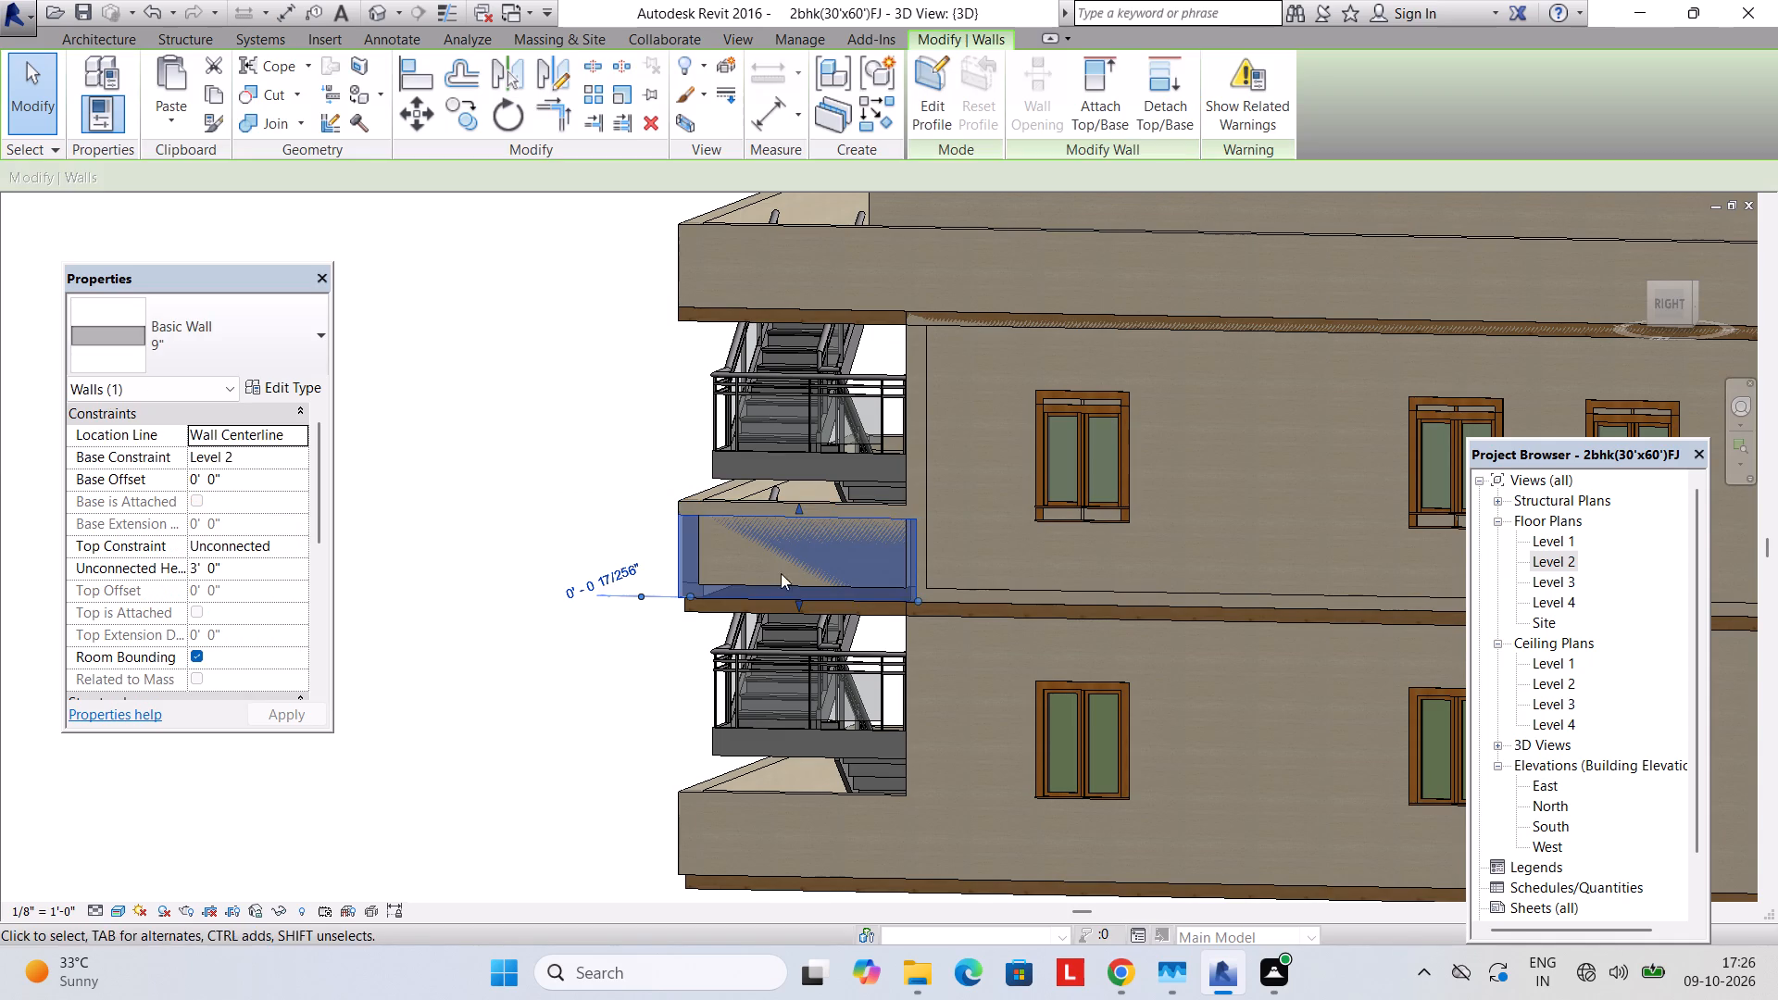
middle_click_drag(701, 617, 933, 760, "shift")
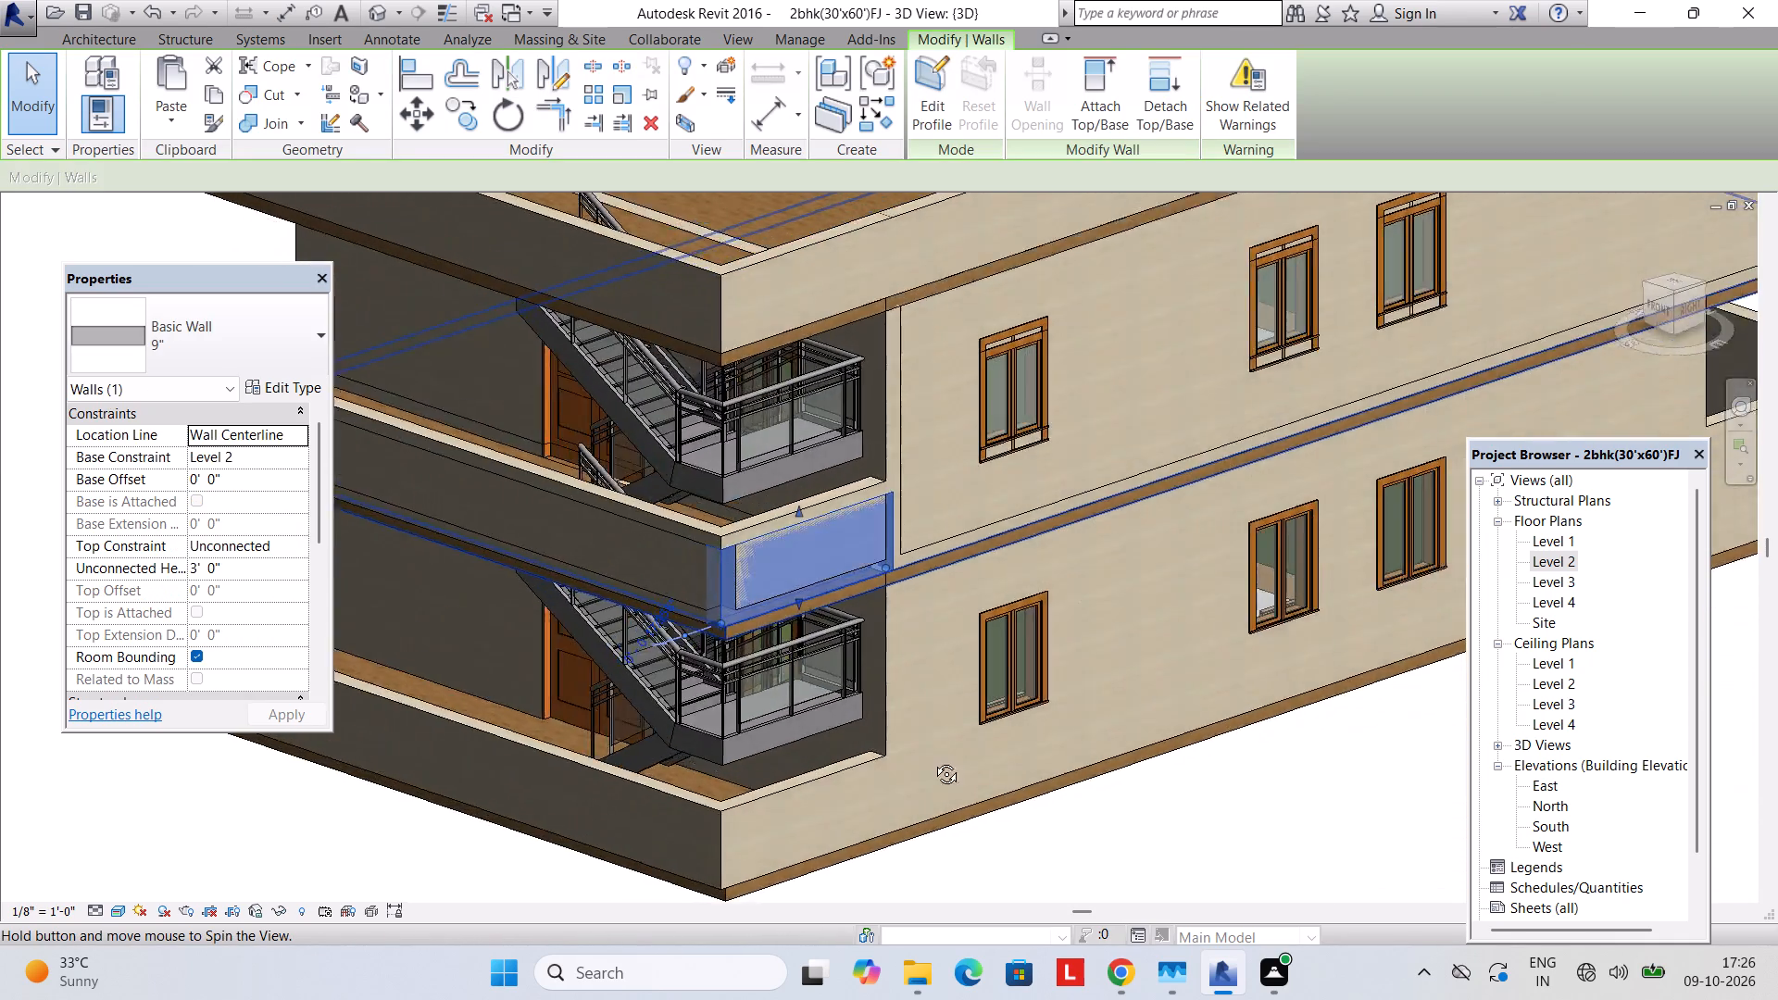
middle_click_drag(933, 760, 1050, 676, "shift")
key("Delete")
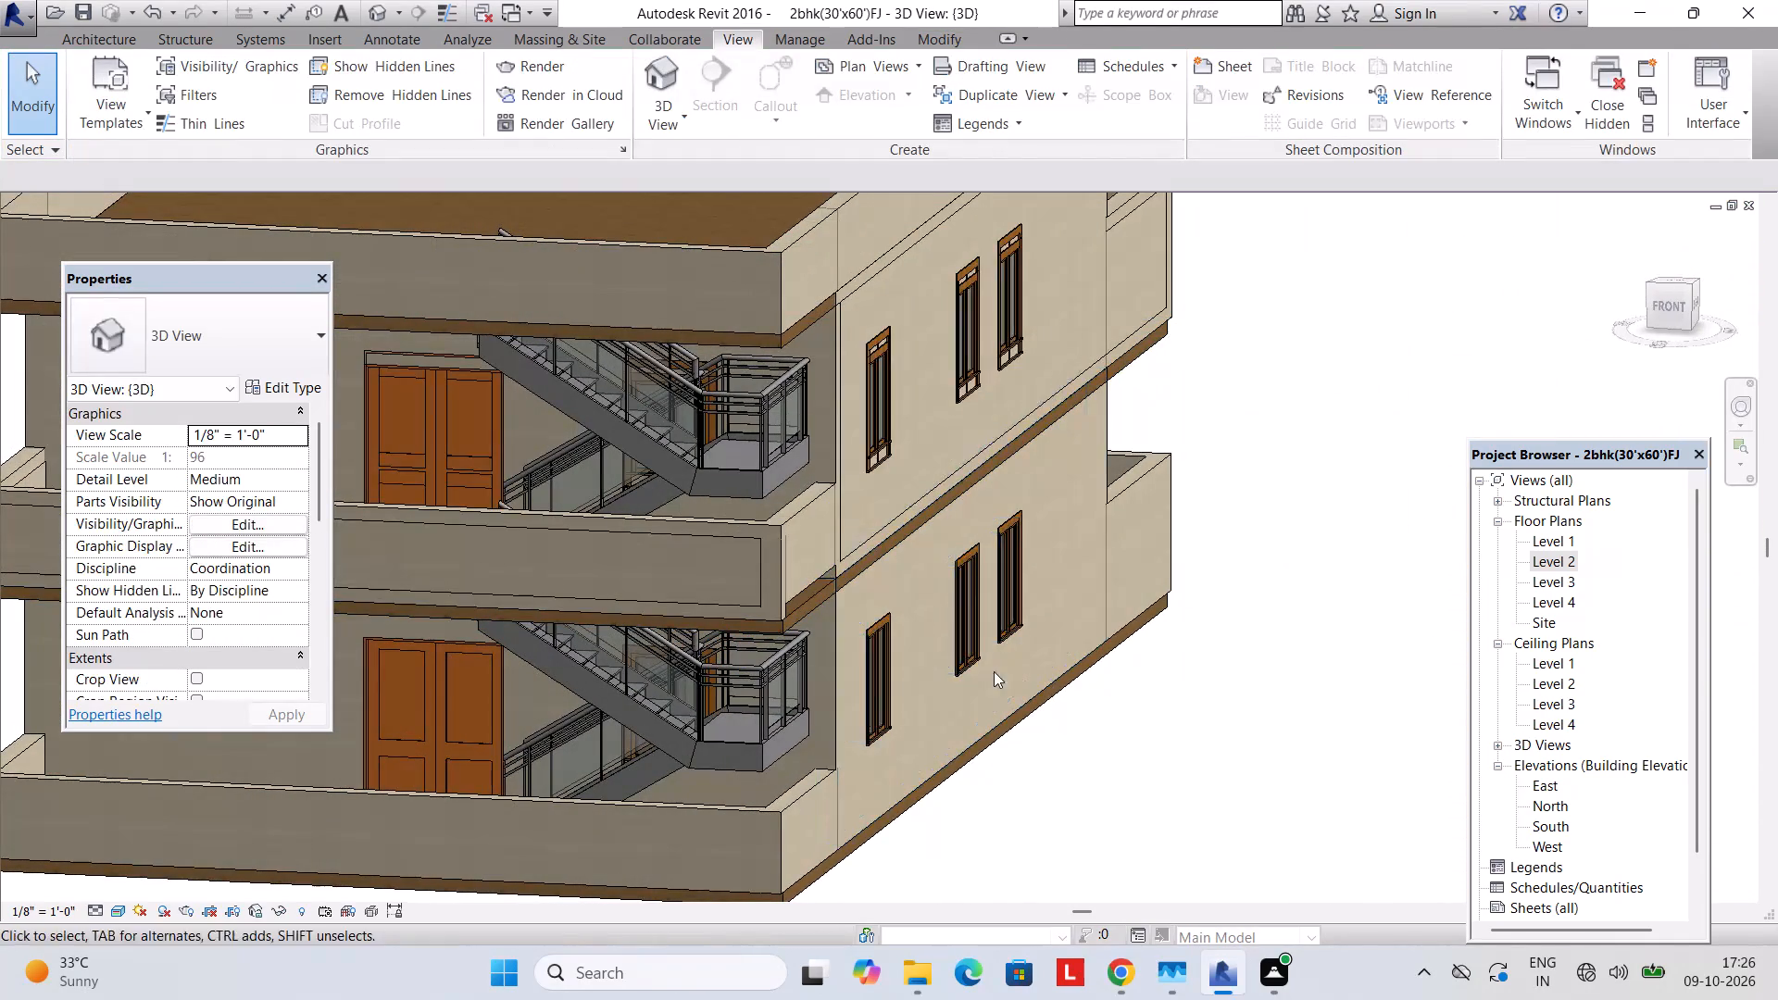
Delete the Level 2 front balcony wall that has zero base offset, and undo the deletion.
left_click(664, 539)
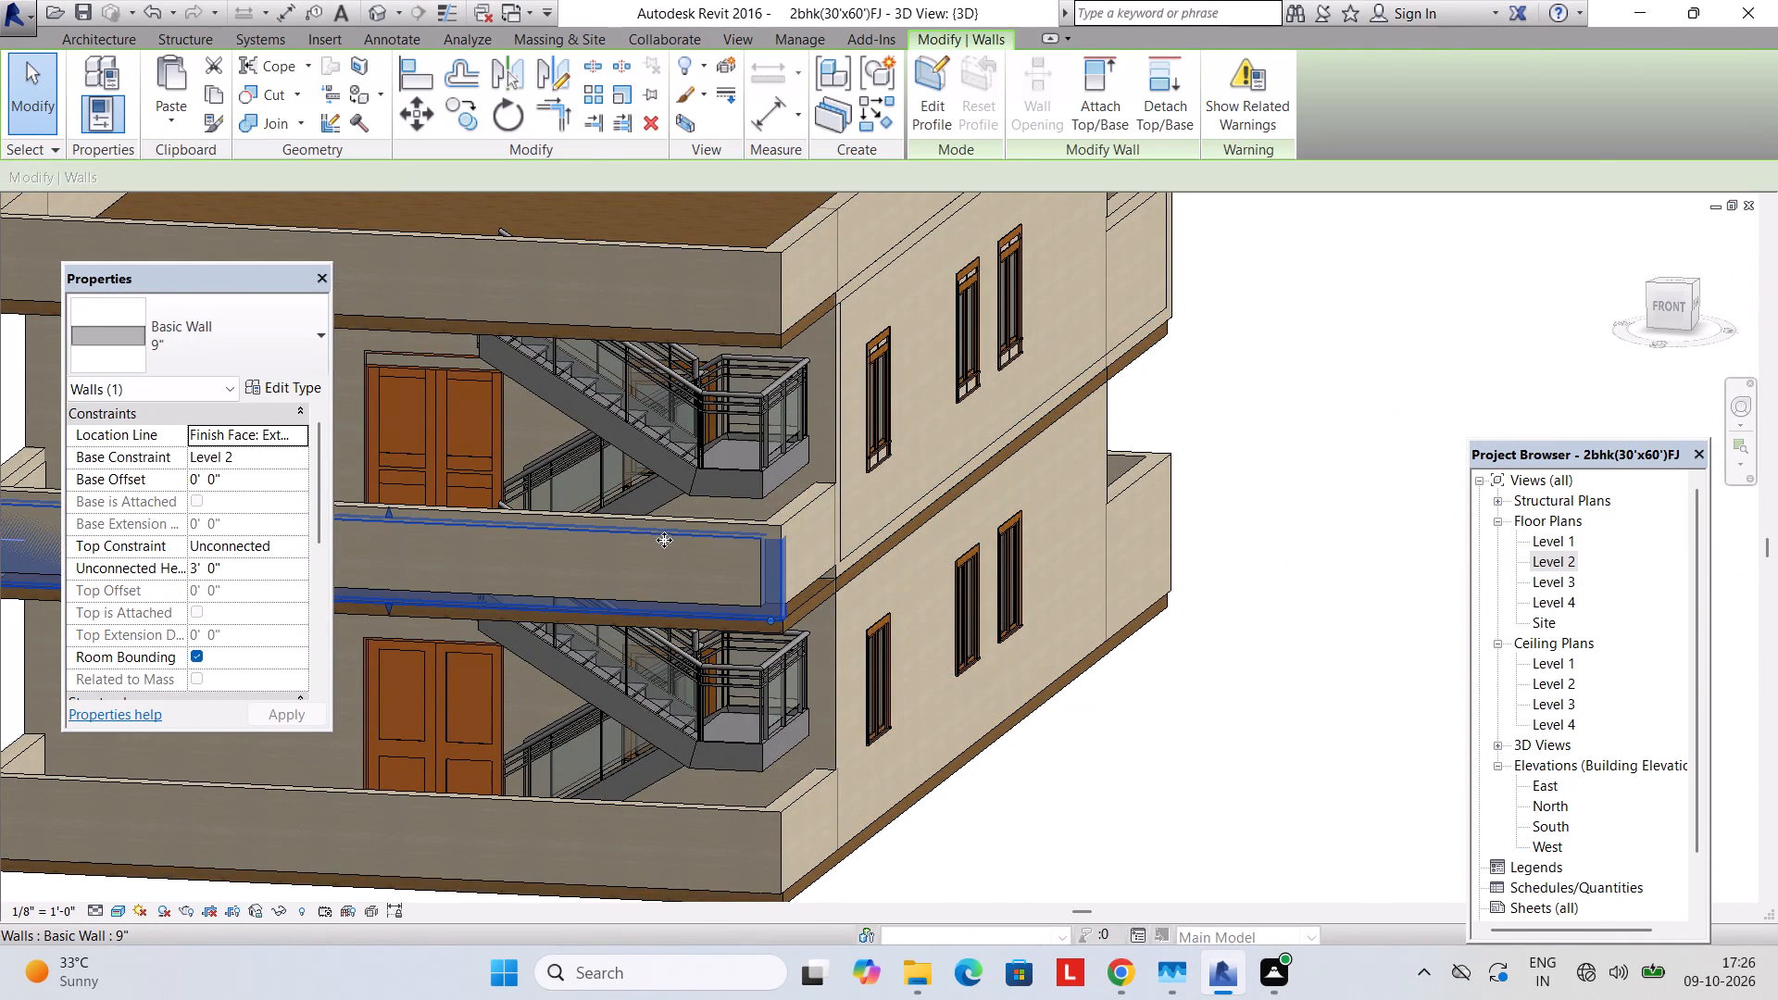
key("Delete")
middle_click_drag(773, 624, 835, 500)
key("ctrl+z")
Delete the overlapping Level 2 front balcony wall that has the 0' 6" base offset.
left_click(695, 505)
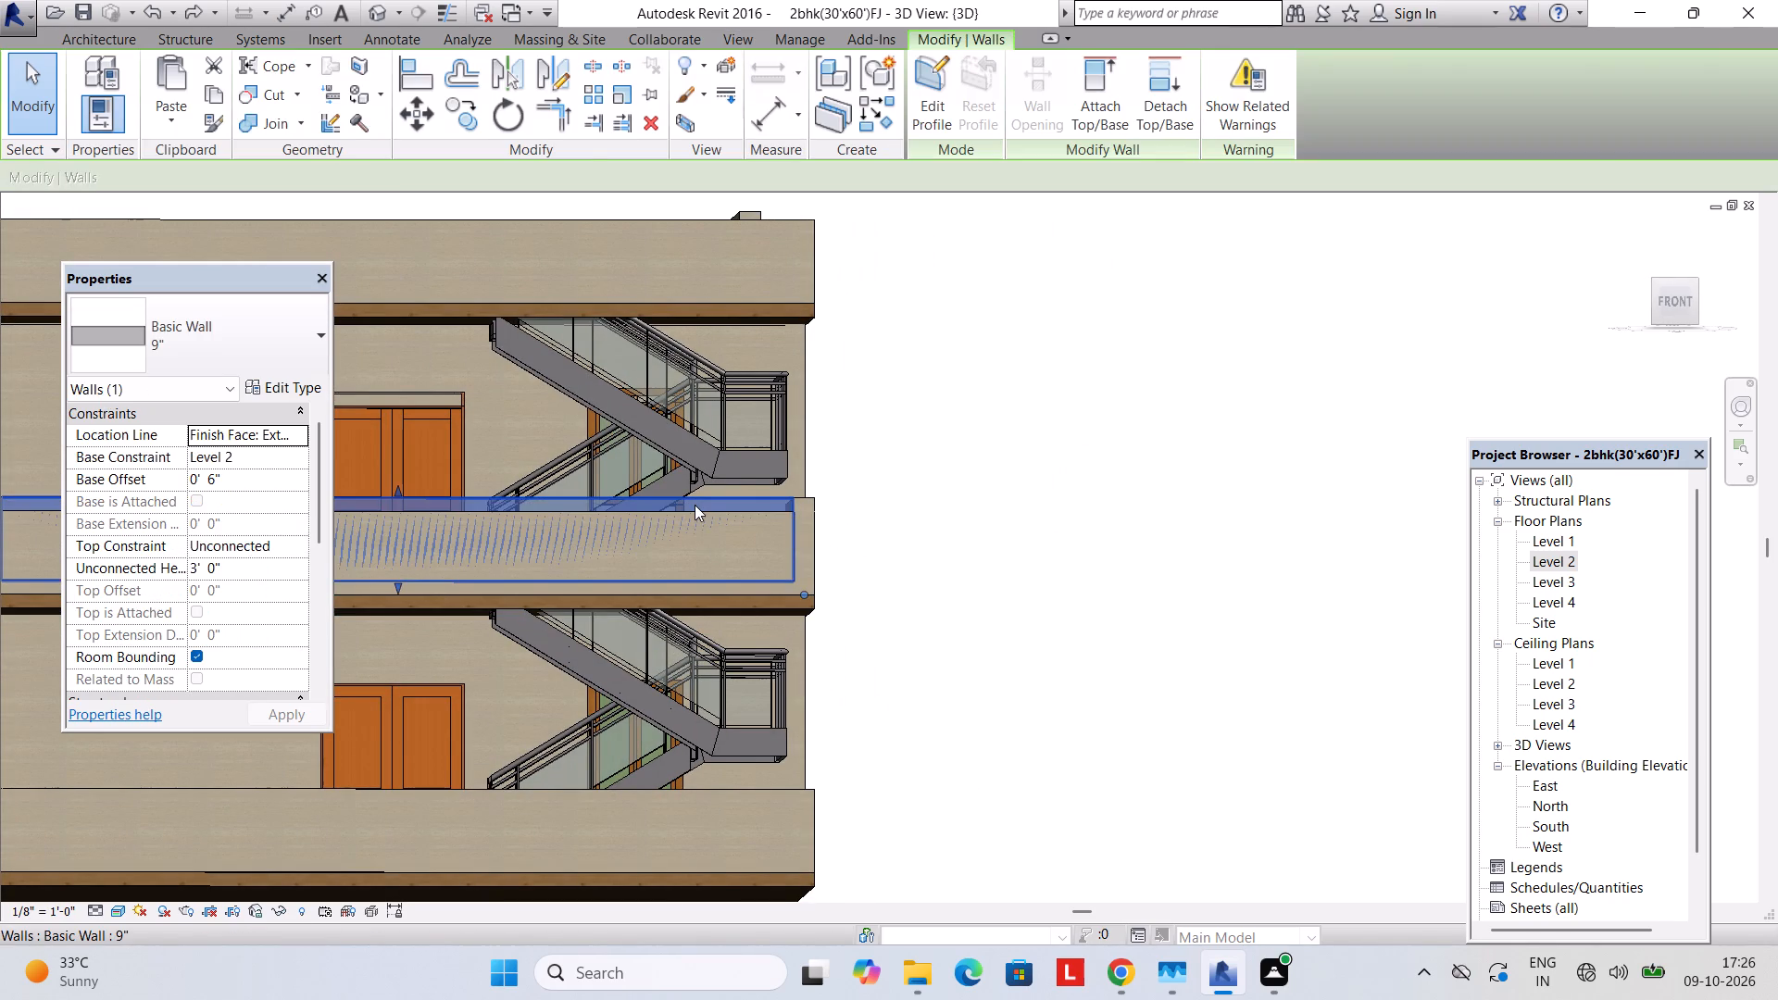
key("Delete")
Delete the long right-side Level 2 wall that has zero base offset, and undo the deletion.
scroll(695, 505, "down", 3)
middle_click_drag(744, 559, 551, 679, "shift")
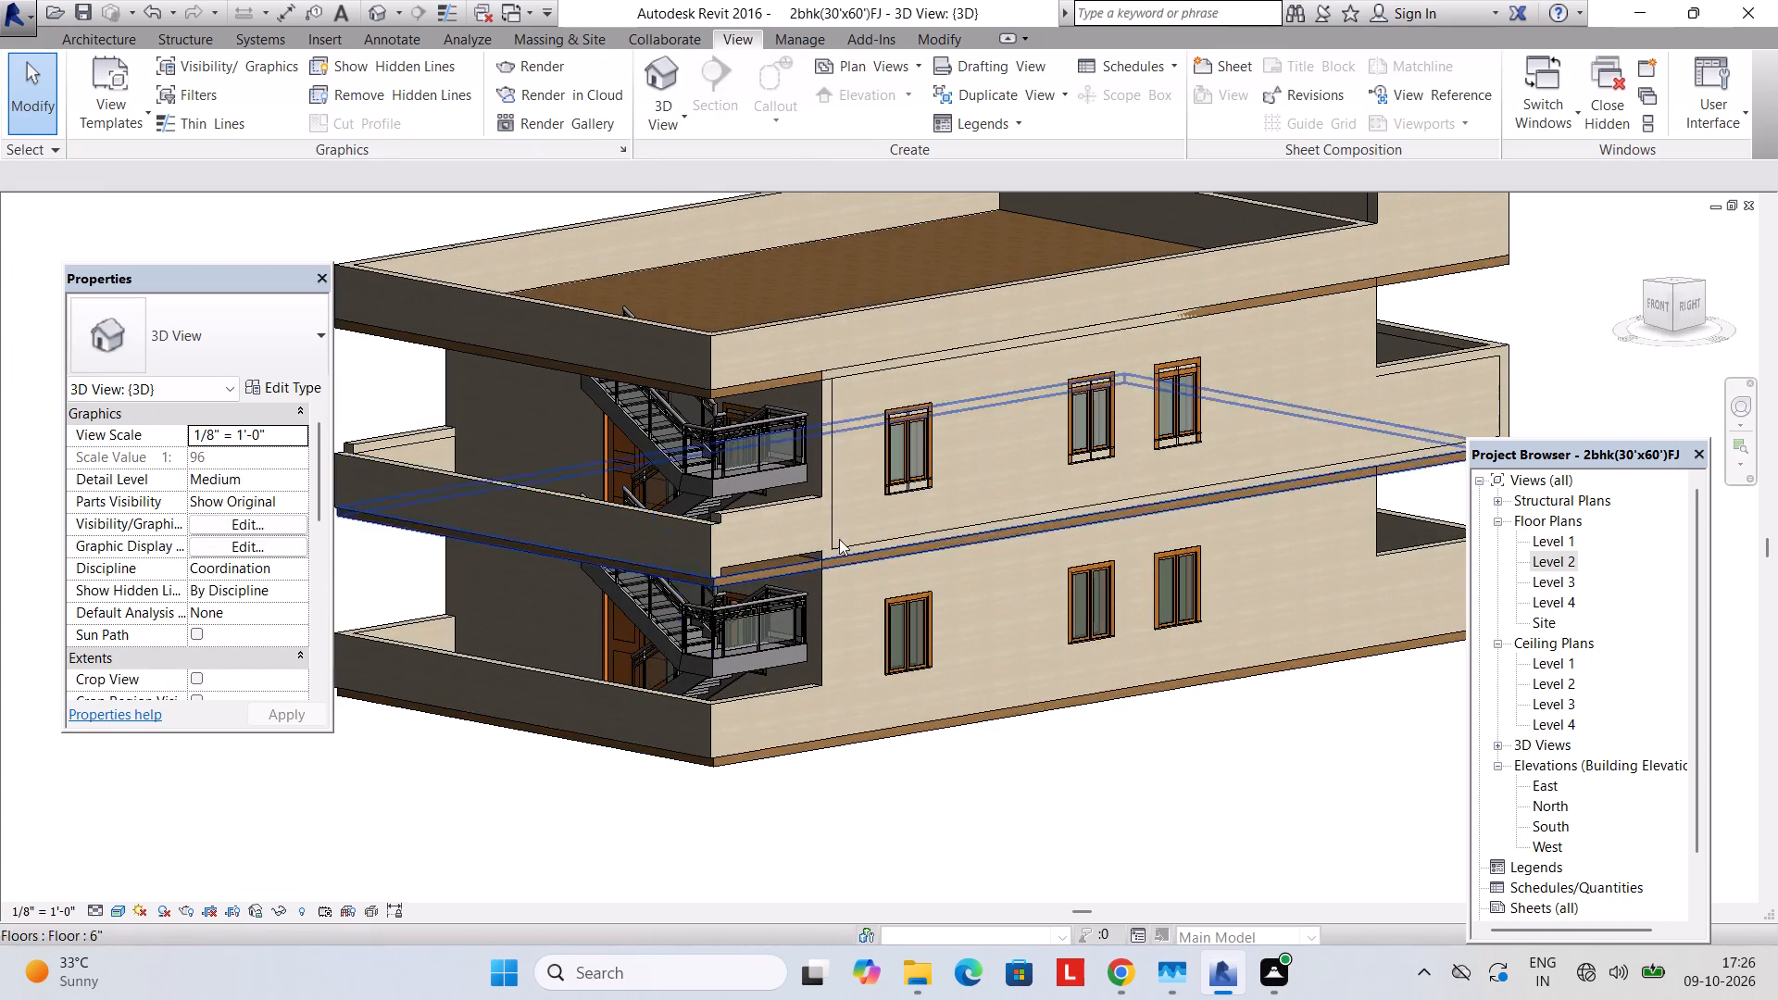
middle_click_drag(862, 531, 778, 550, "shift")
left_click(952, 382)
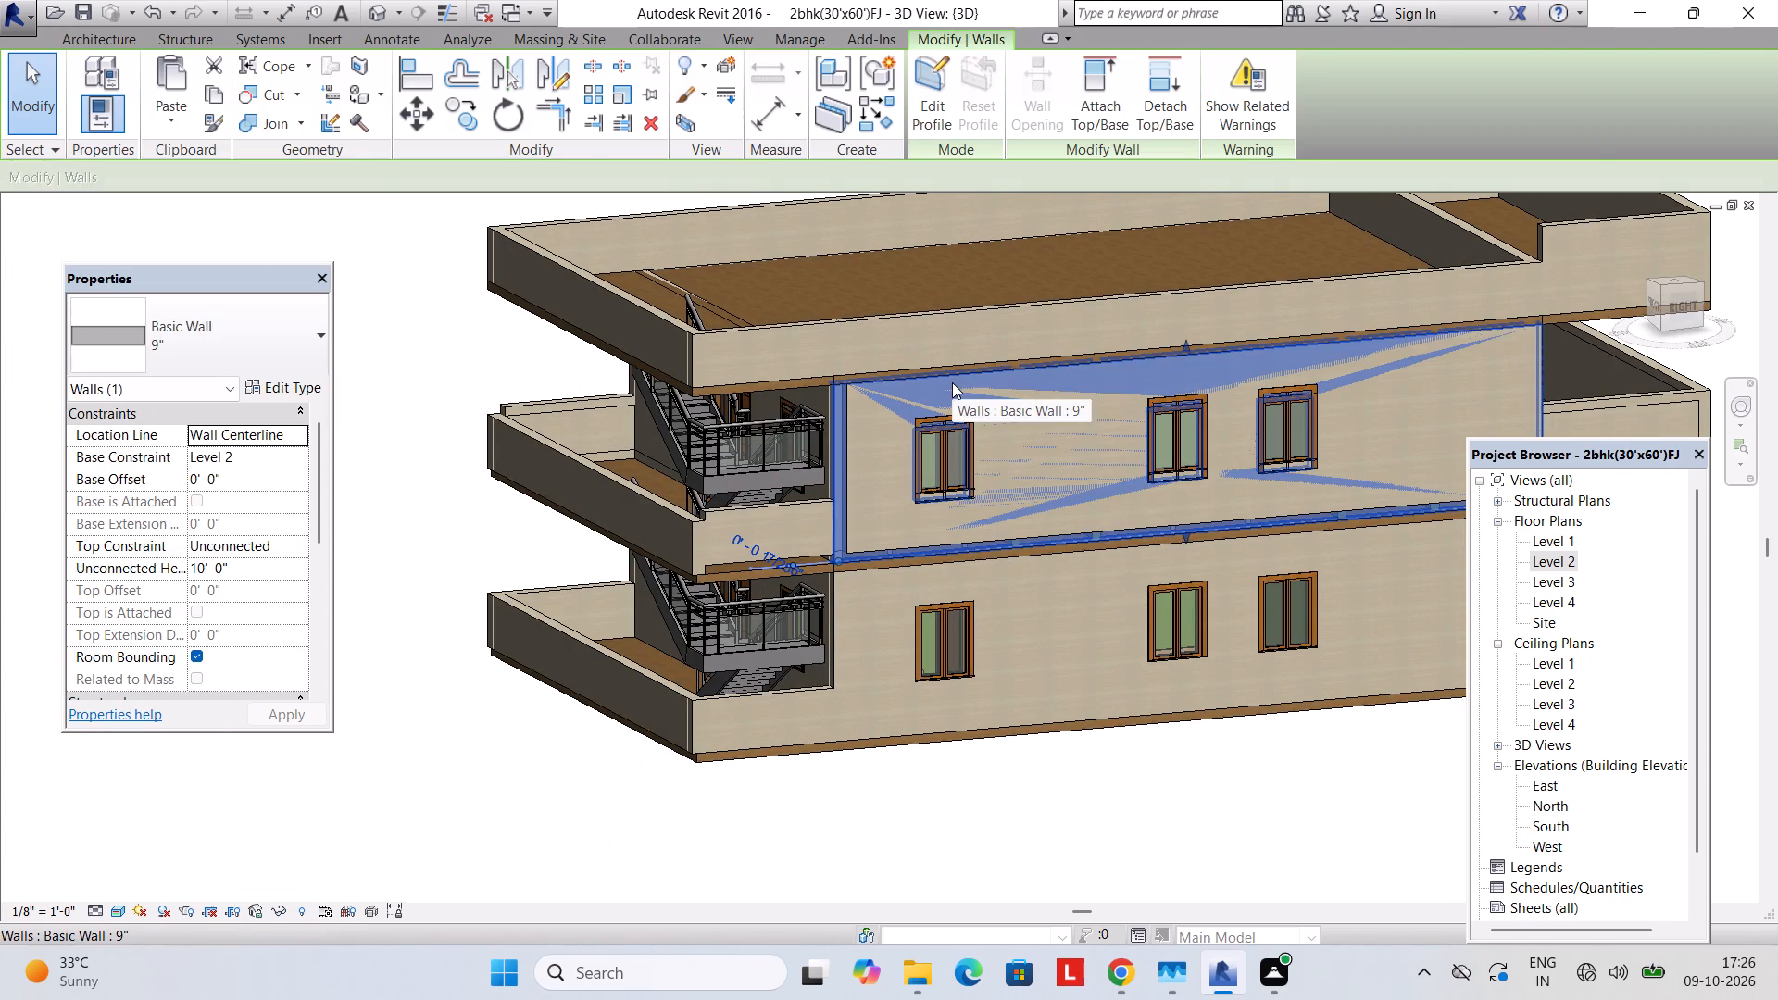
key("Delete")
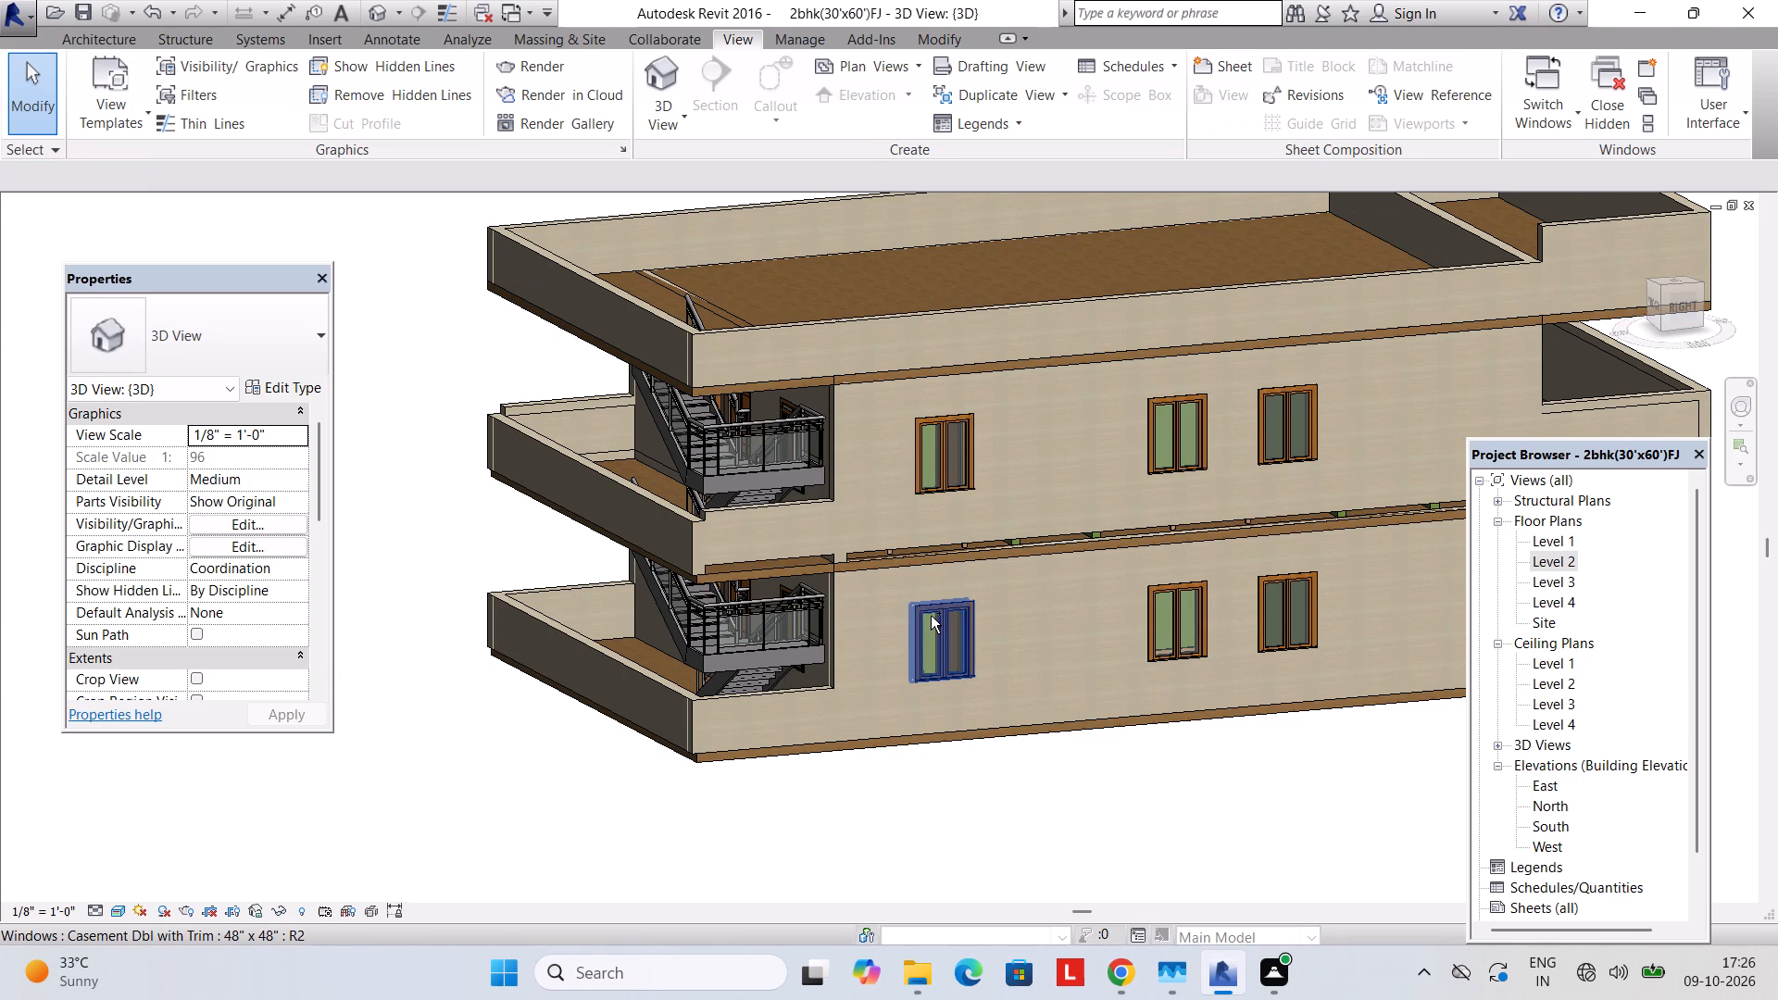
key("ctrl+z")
Delete the overlapping long right-side Level 2 wall that has the 0' 6" base offset.
left_click(849, 439)
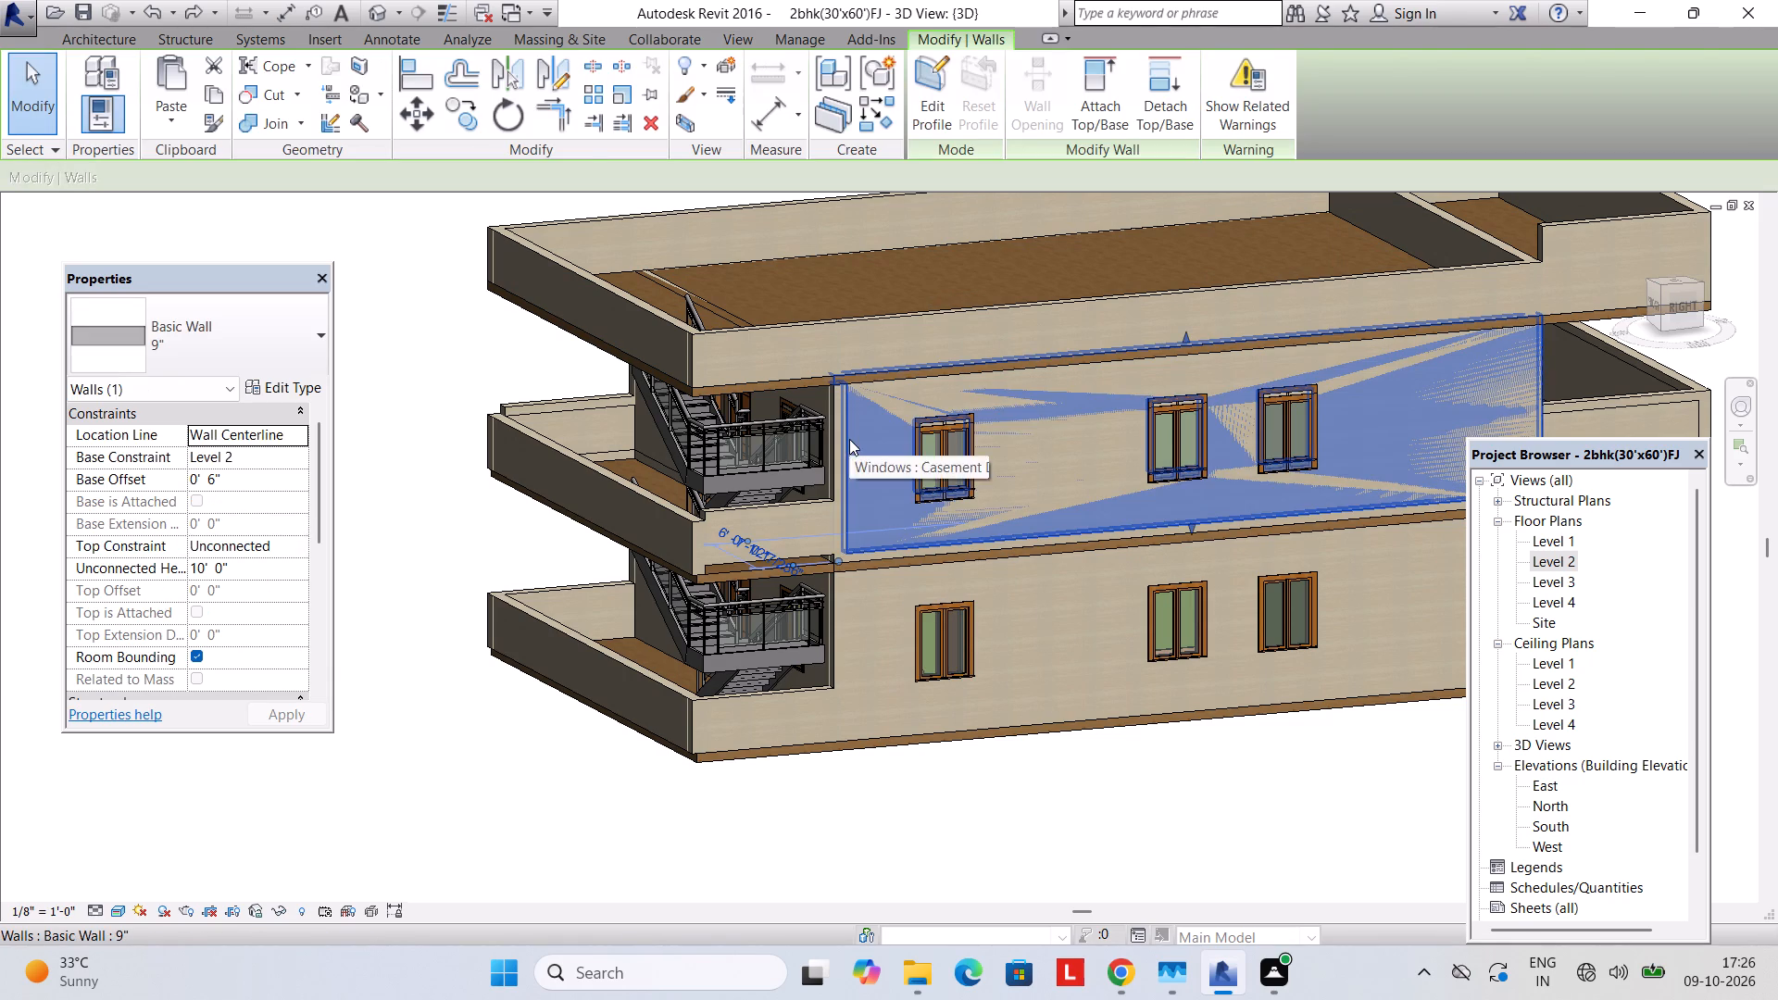
key("Delete")
Try to nudge the remaining right-side wall of the Level 2 front balcony down toward its floor slab.
scroll(760, 580, "up", 3)
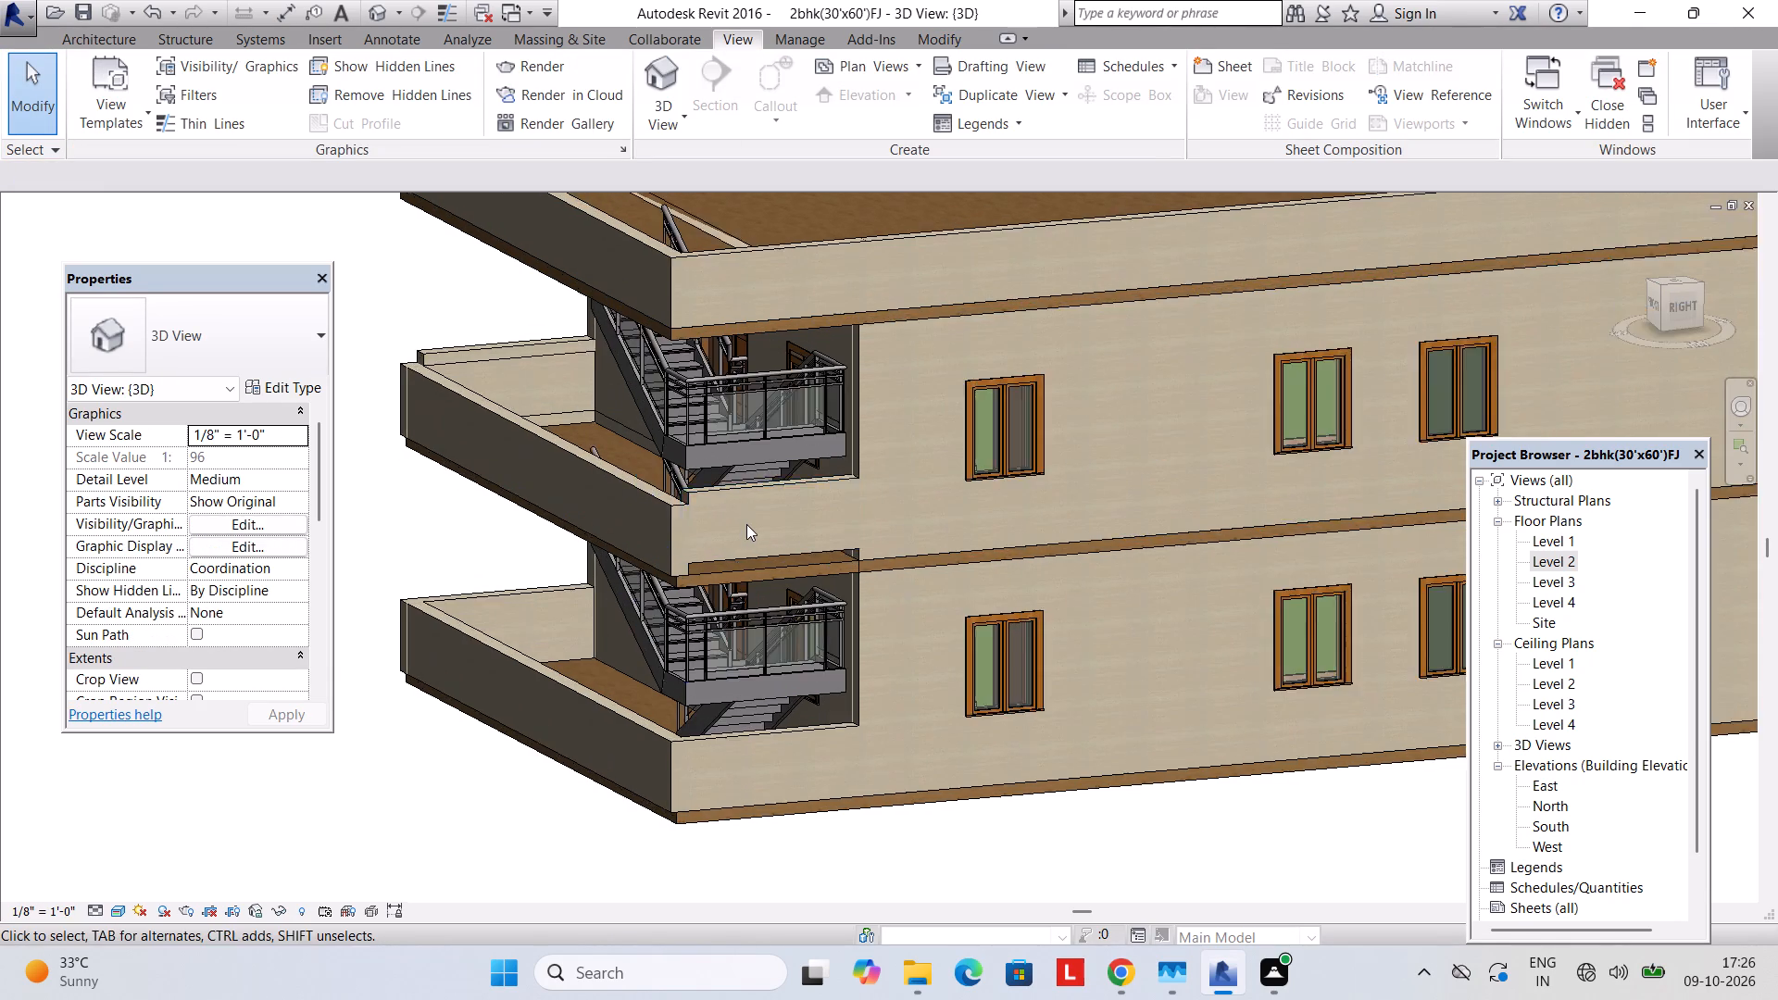
scroll(746, 524, "up", 2)
middle_click_drag(752, 543, 718, 475, "shift")
left_click(727, 462)
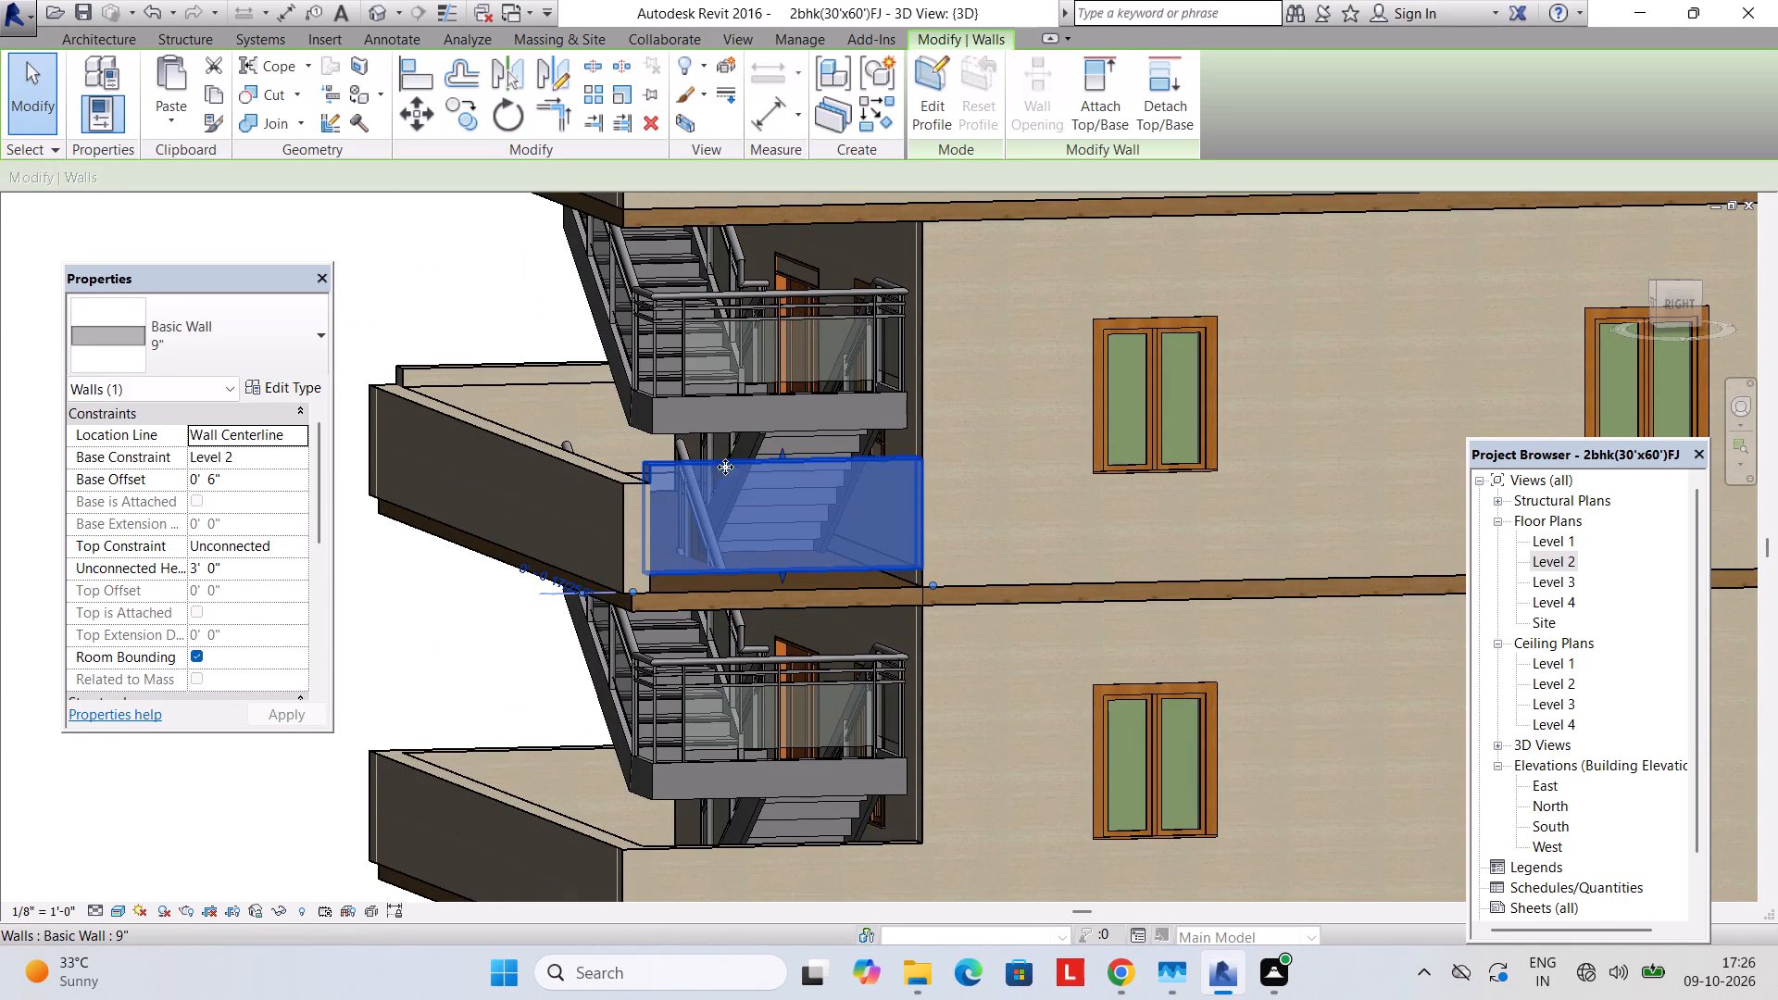
key("Down")
key("Down")
key("Down")
key("Down")
key("Escape")
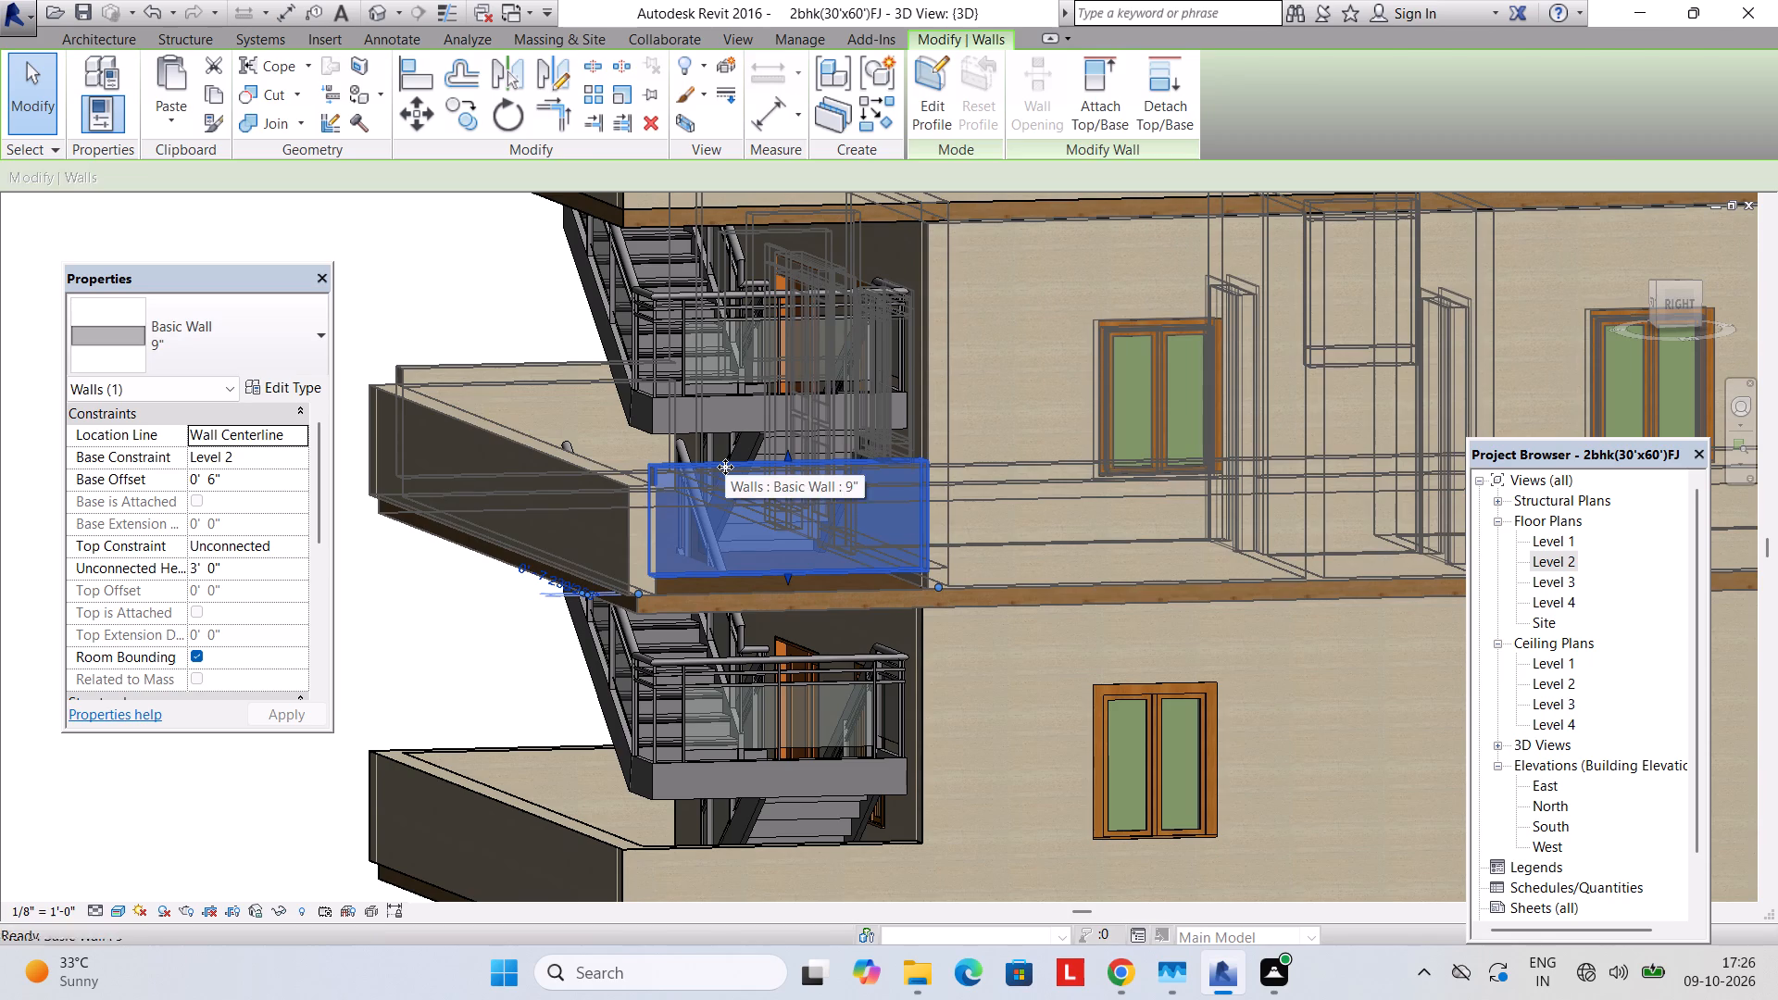
Stretch the base of the right-side Level 2 balcony wall down to a base offset of 0.
middle_click_drag(737, 486, 1016, 692, "shift")
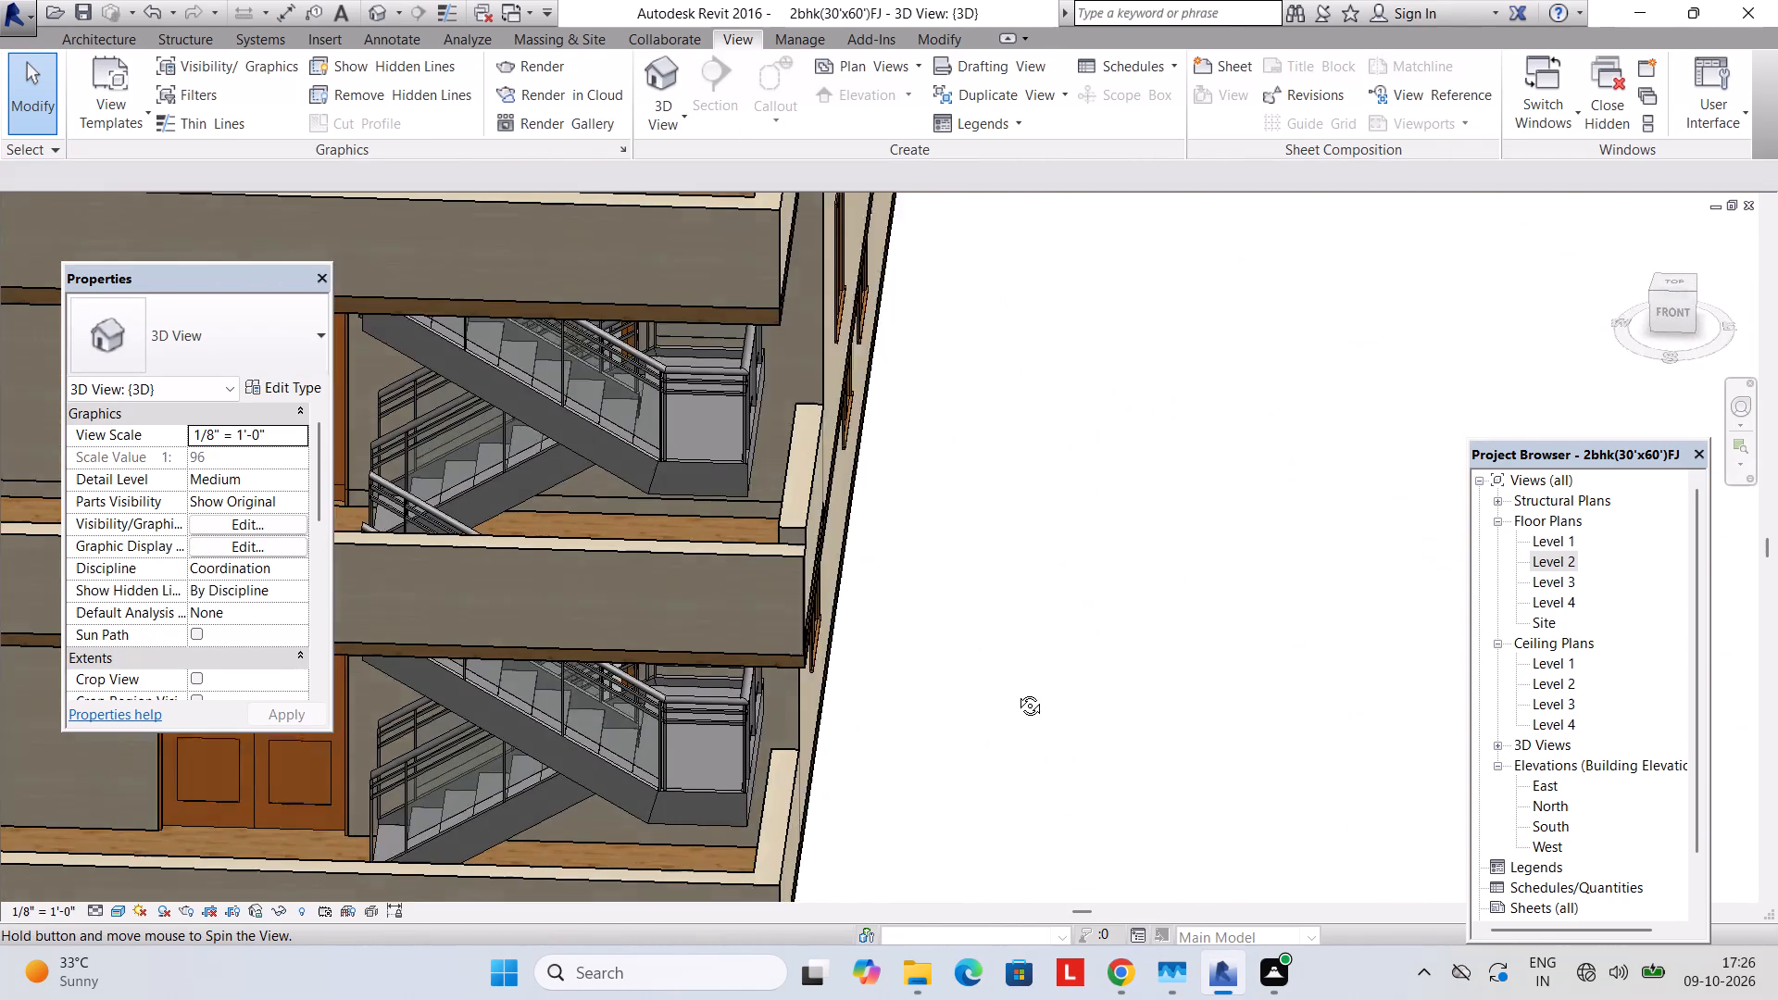
middle_click_drag(1016, 692, 771, 462, "shift")
left_click(760, 472)
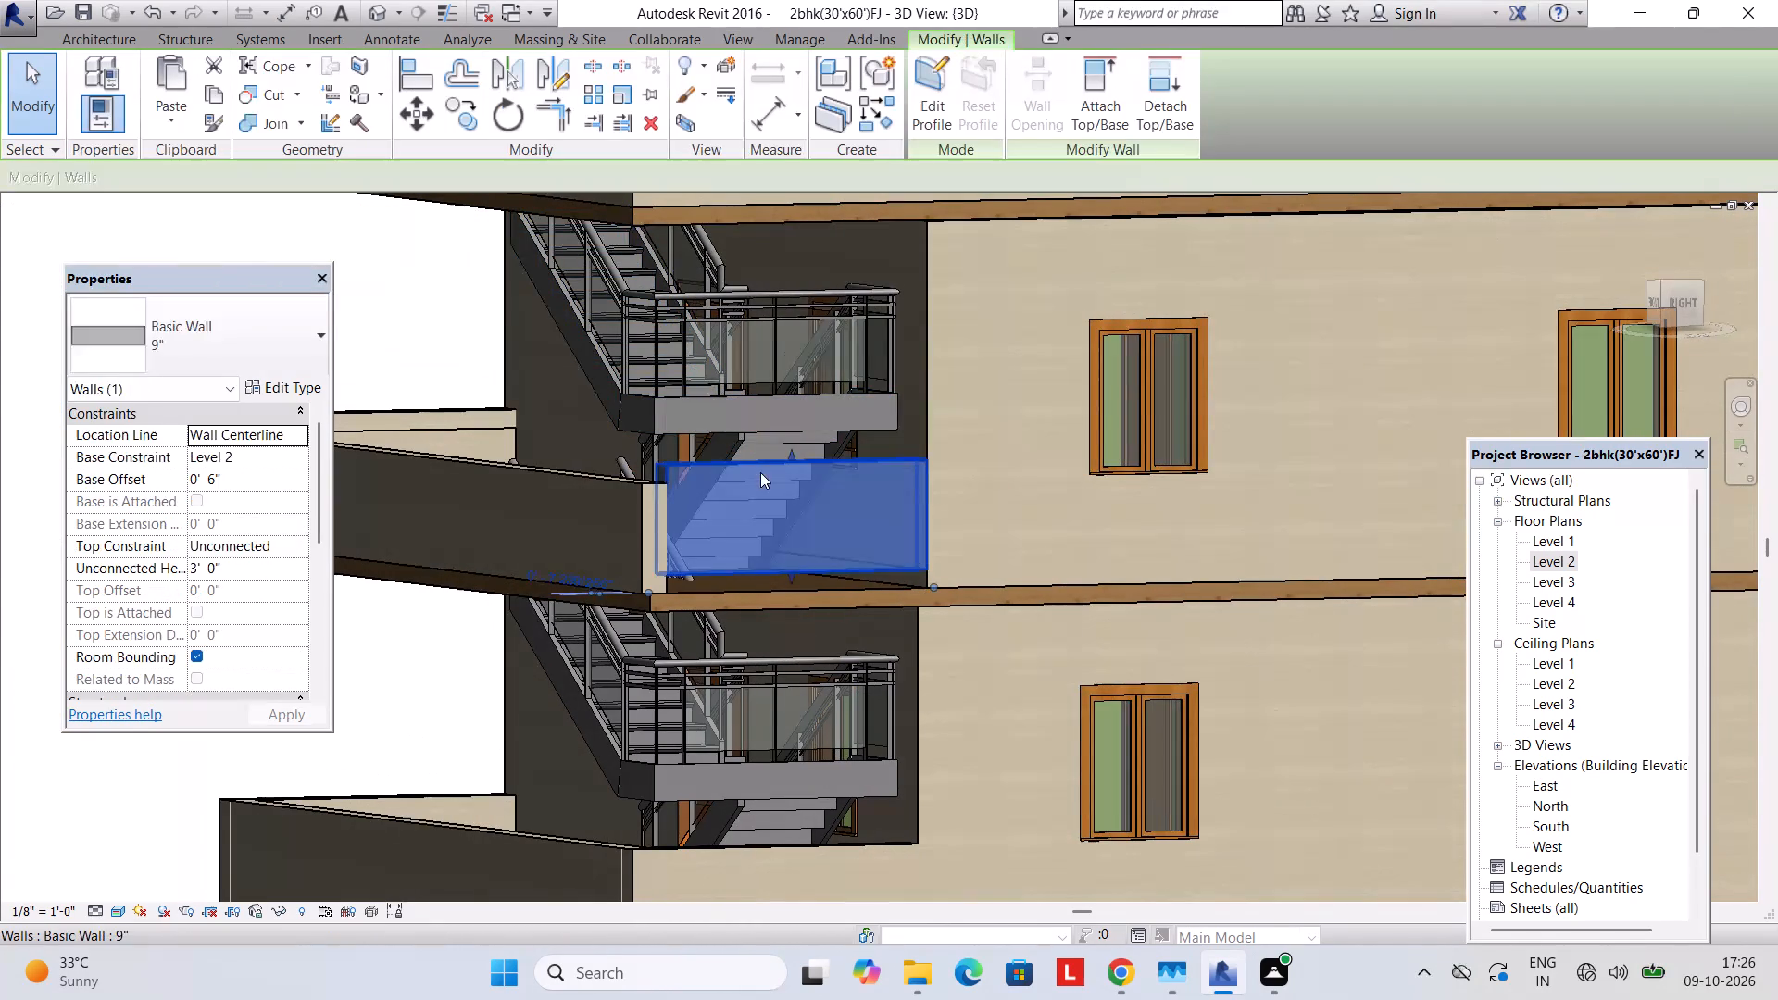
left_click_drag(791, 575, 791, 594)
key("Escape")
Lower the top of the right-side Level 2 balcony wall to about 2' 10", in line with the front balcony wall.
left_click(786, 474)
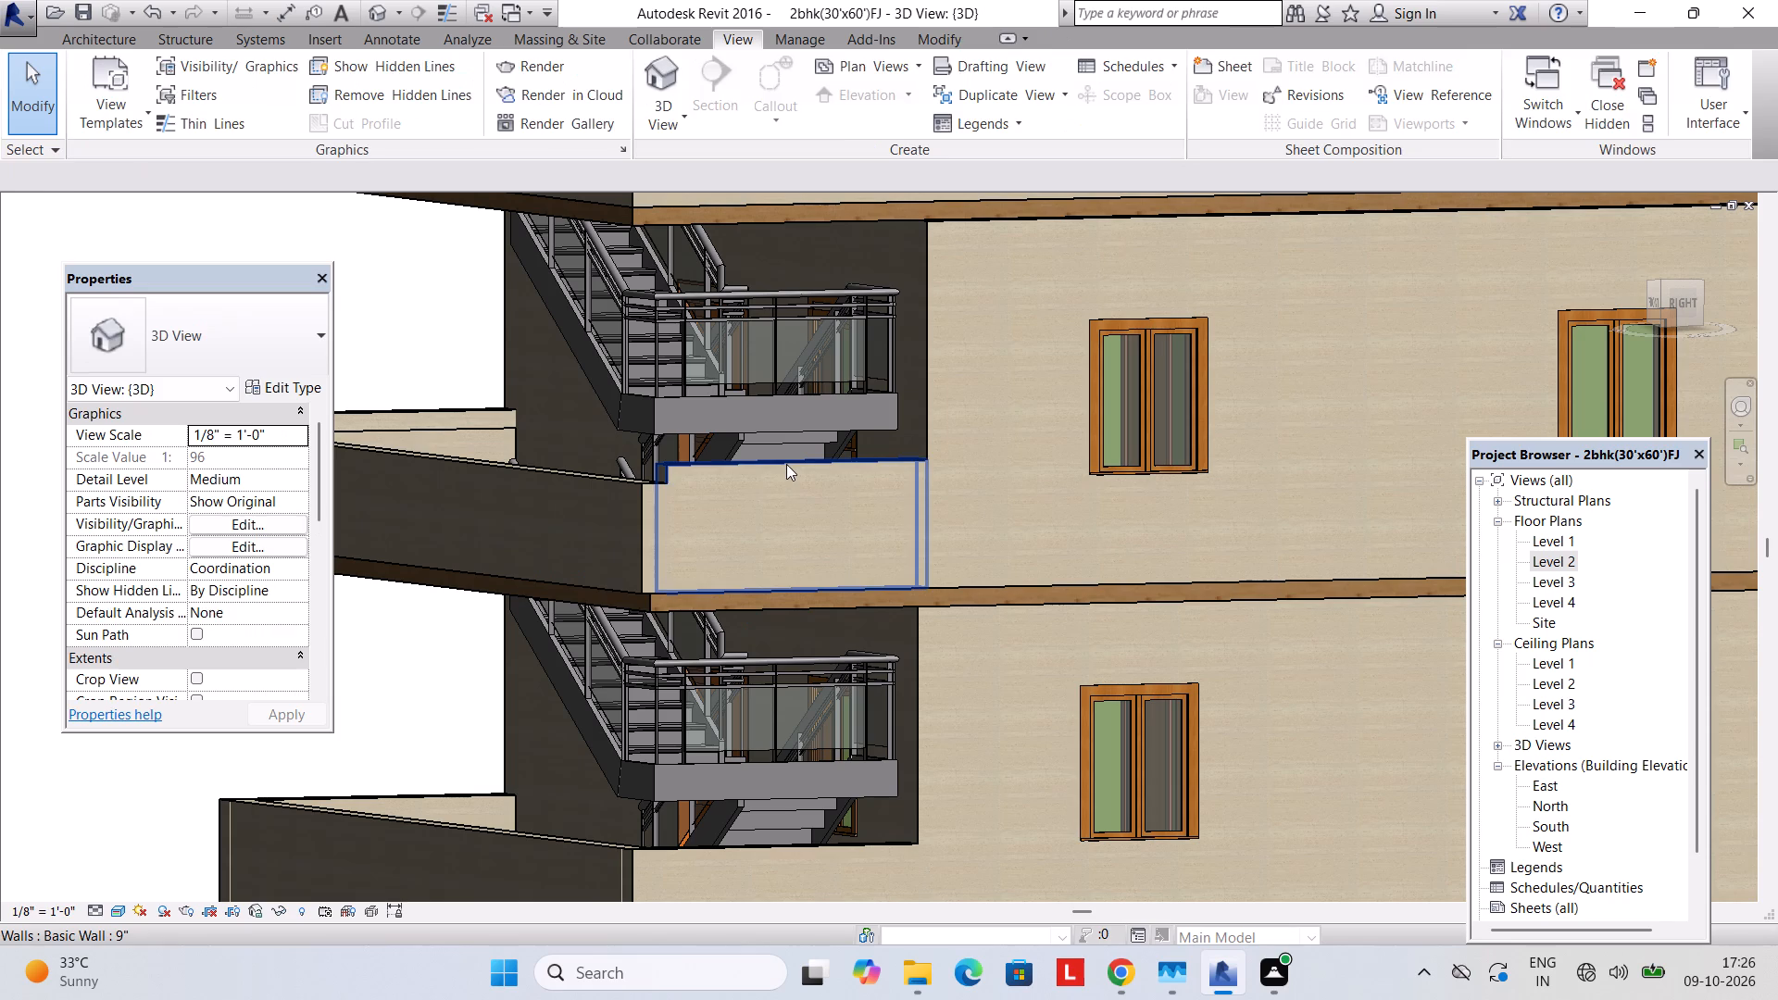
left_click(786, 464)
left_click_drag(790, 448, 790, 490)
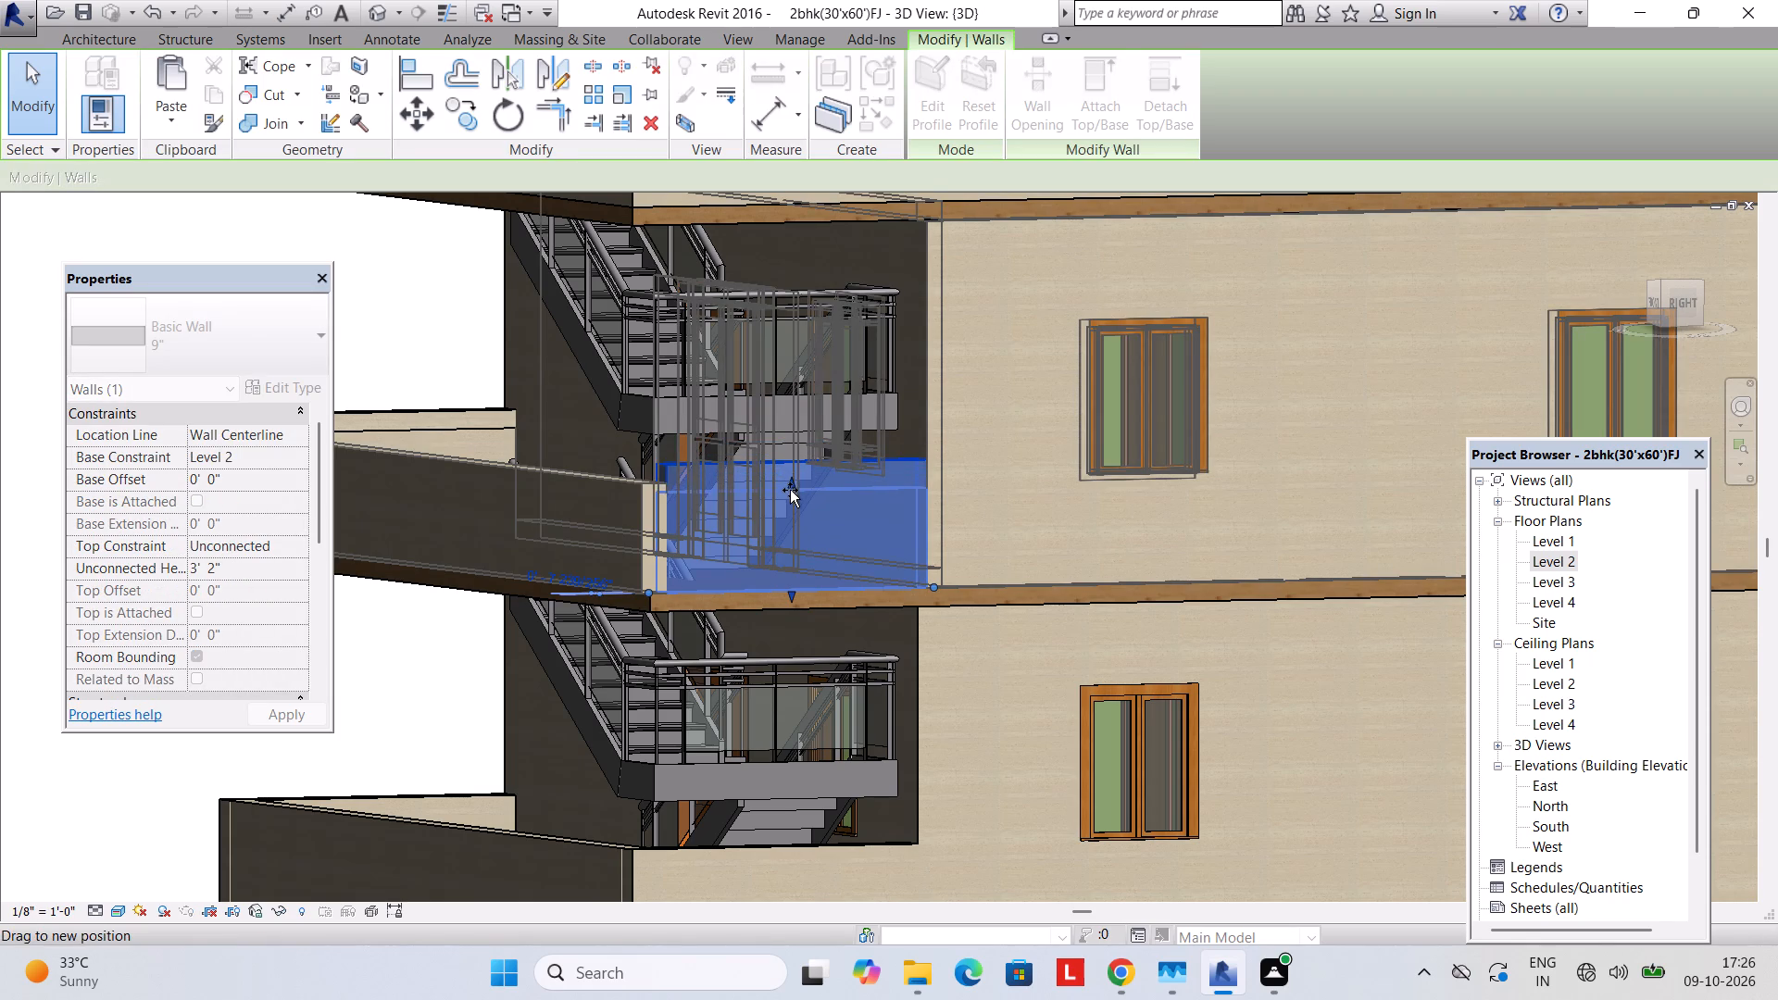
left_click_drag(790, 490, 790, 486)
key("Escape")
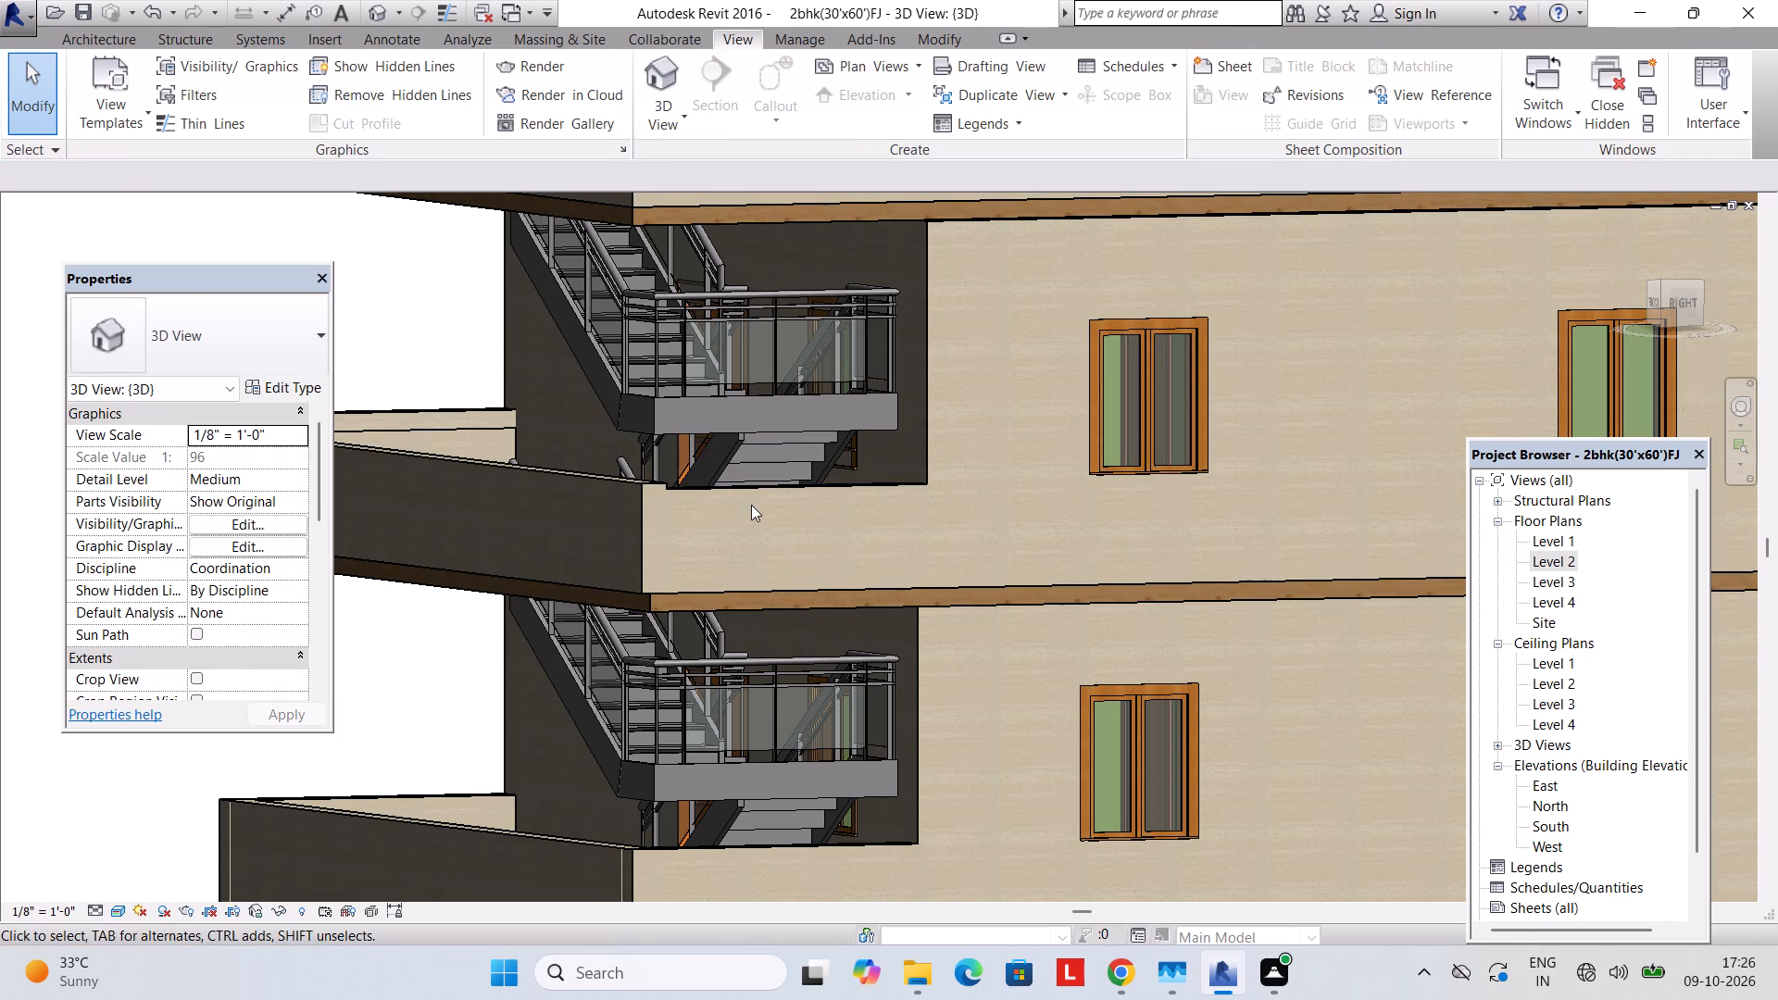
Set the unconnected height of the right-side Level 2 balcony wall to 3'.
middle_click_drag(751, 505, 752, 566)
scroll(757, 538, "up", 1)
left_click(769, 485)
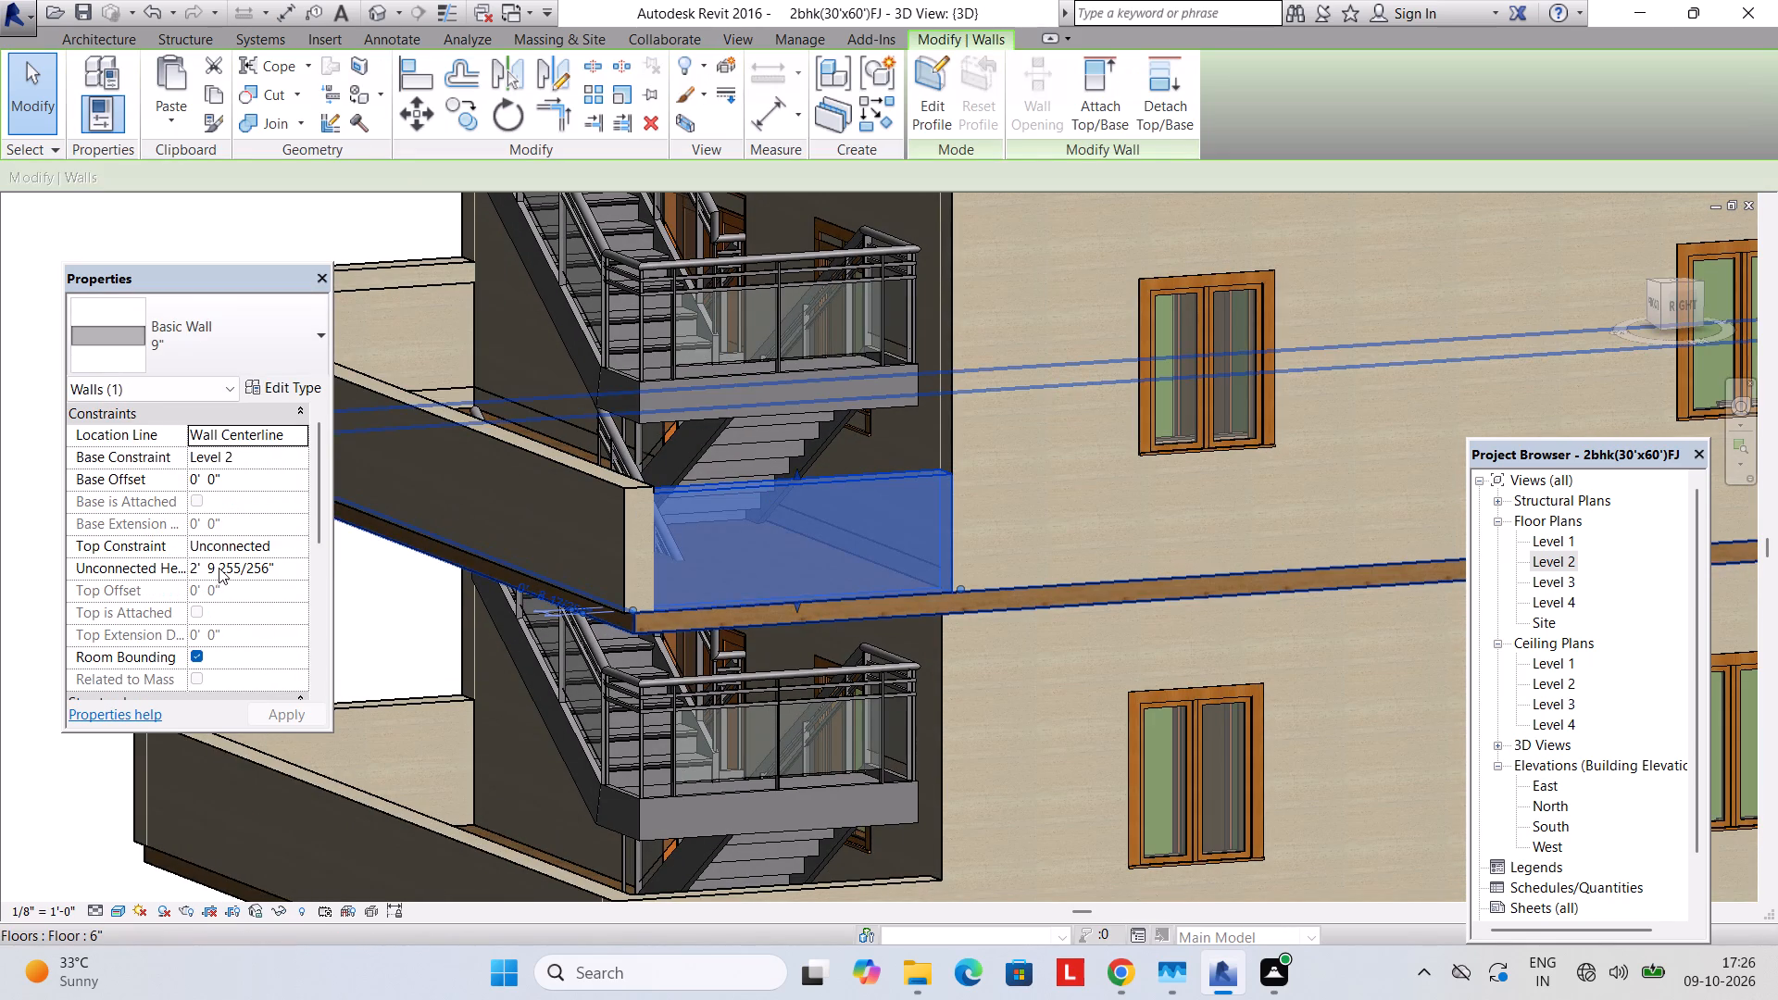
left_click(273, 565)
triple_click(273, 565)
left_click_drag(273, 565, 172, 567)
type("3'")
key("Return")
key("Return")
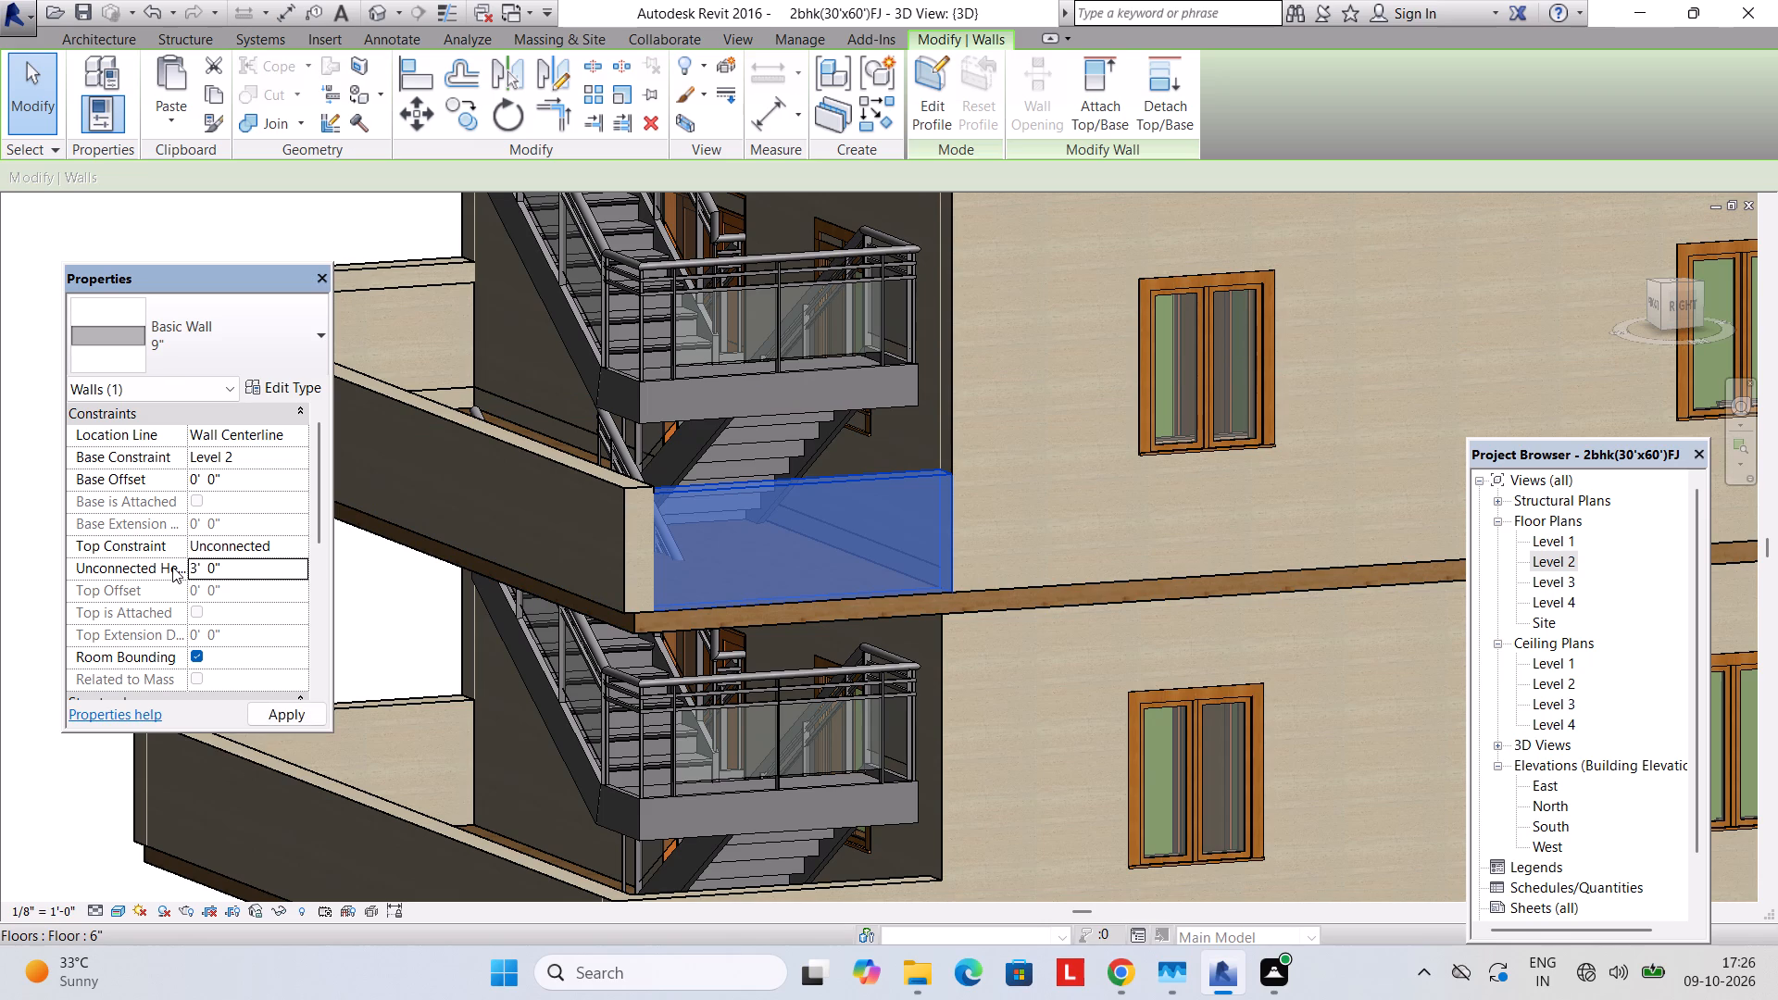
key("Return")
key("Escape")
key("Escape")
Delete the overlapping side wall with zero base offset at the left side of the Level 2 front balcony.
middle_click_drag(386, 579, 568, 592, "shift")
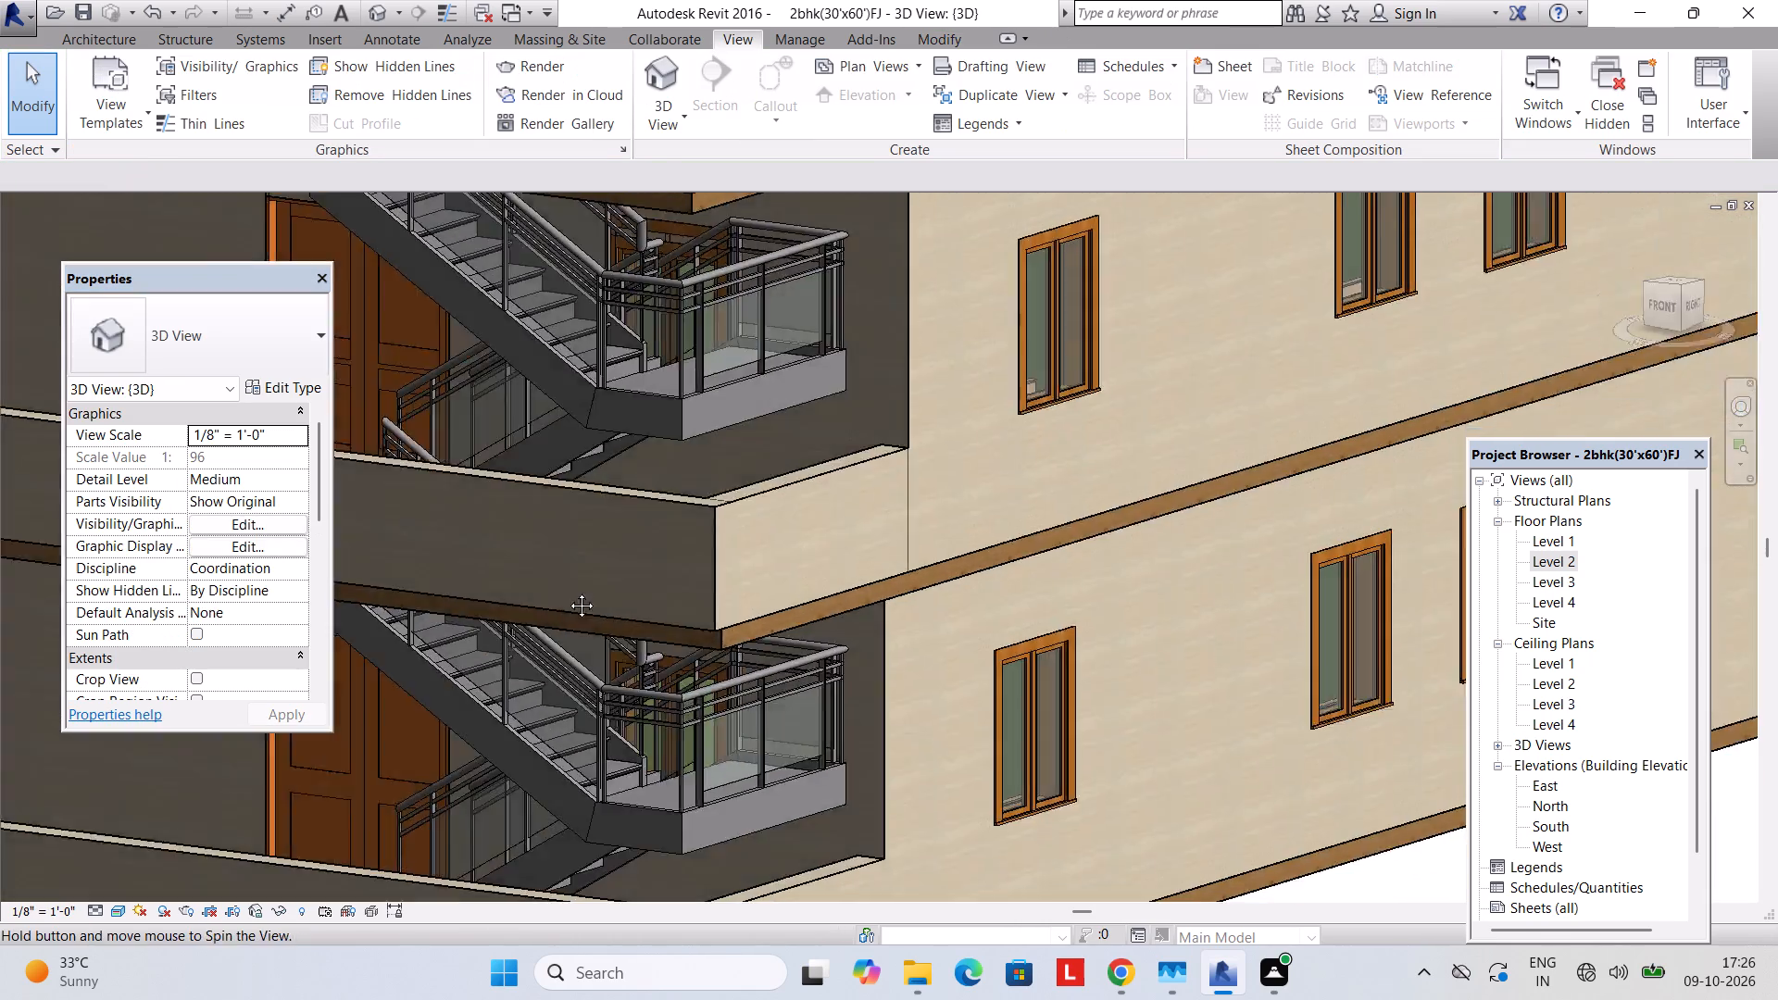
middle_click_drag(568, 592, 568, 593, "shift")
scroll(519, 550, "down", 7)
middle_click_drag(405, 577, 838, 621)
middle_click_drag(611, 607, 866, 611, "shift")
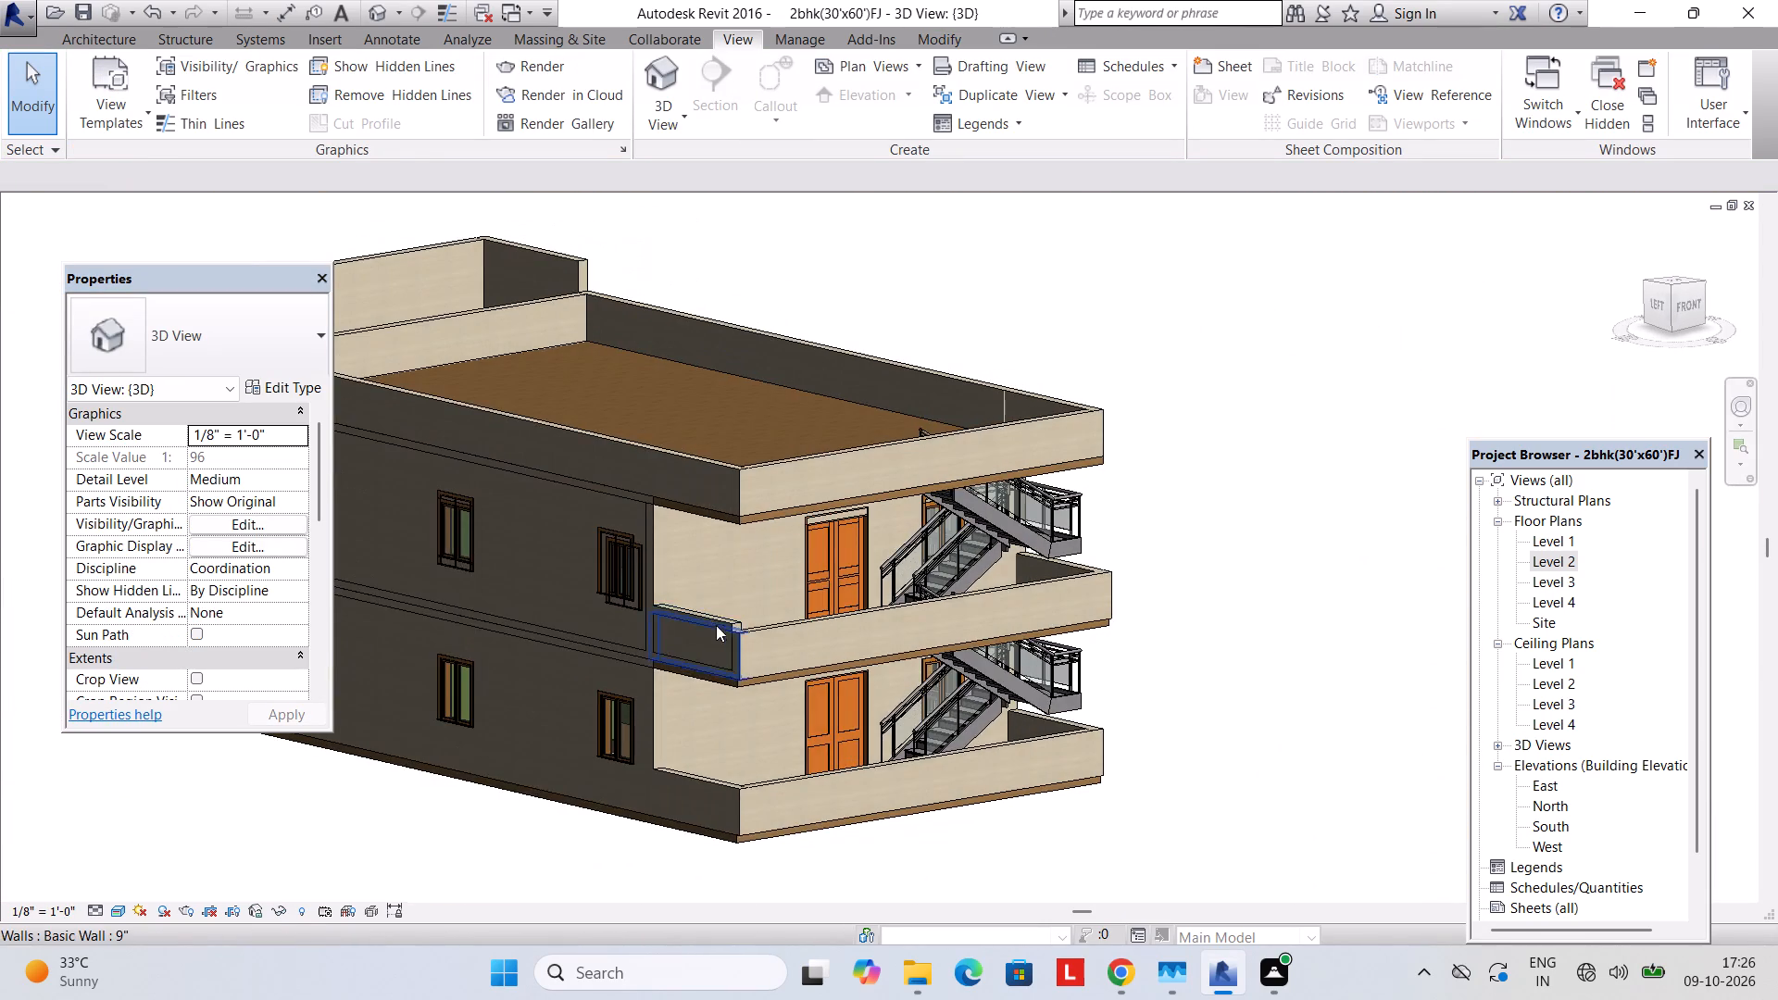
scroll(716, 606, "up", 2)
left_click(679, 637)
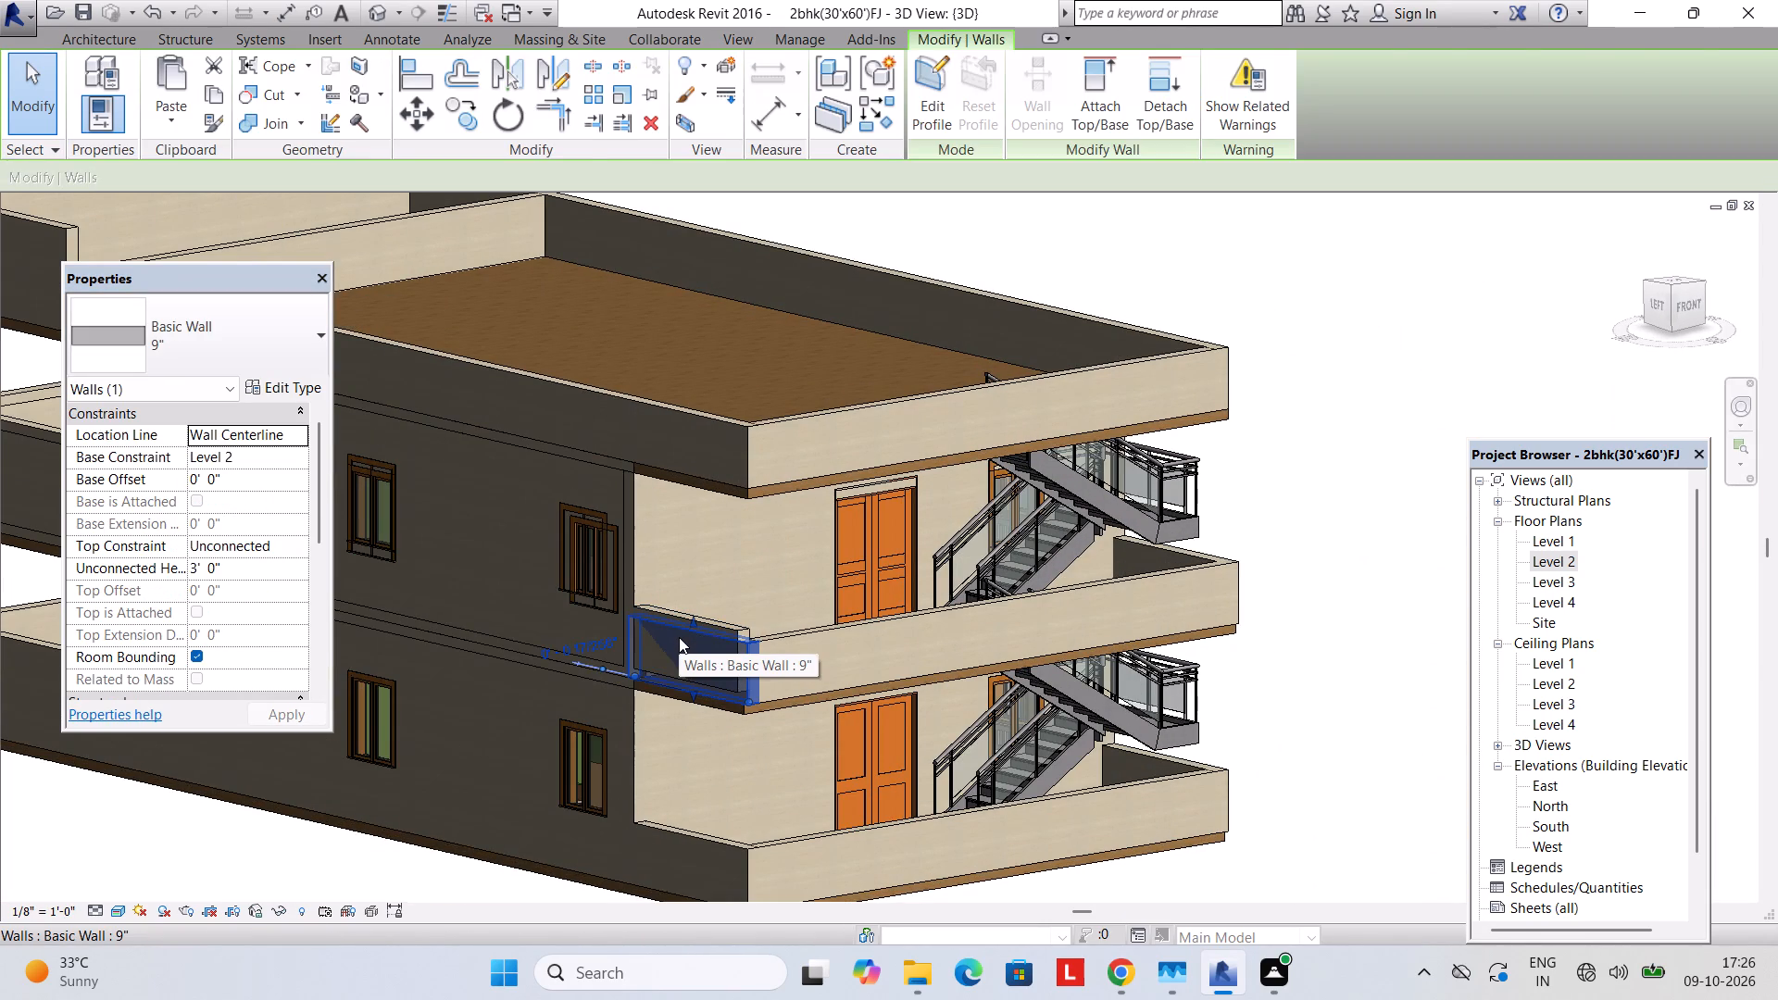
key("Delete")
Delete the overlapping long left-side Level 2 wall that reaches down to the floor slab, keeping the raised one.
middle_click_drag(685, 653, 867, 631)
middle_click_drag(588, 609, 711, 612)
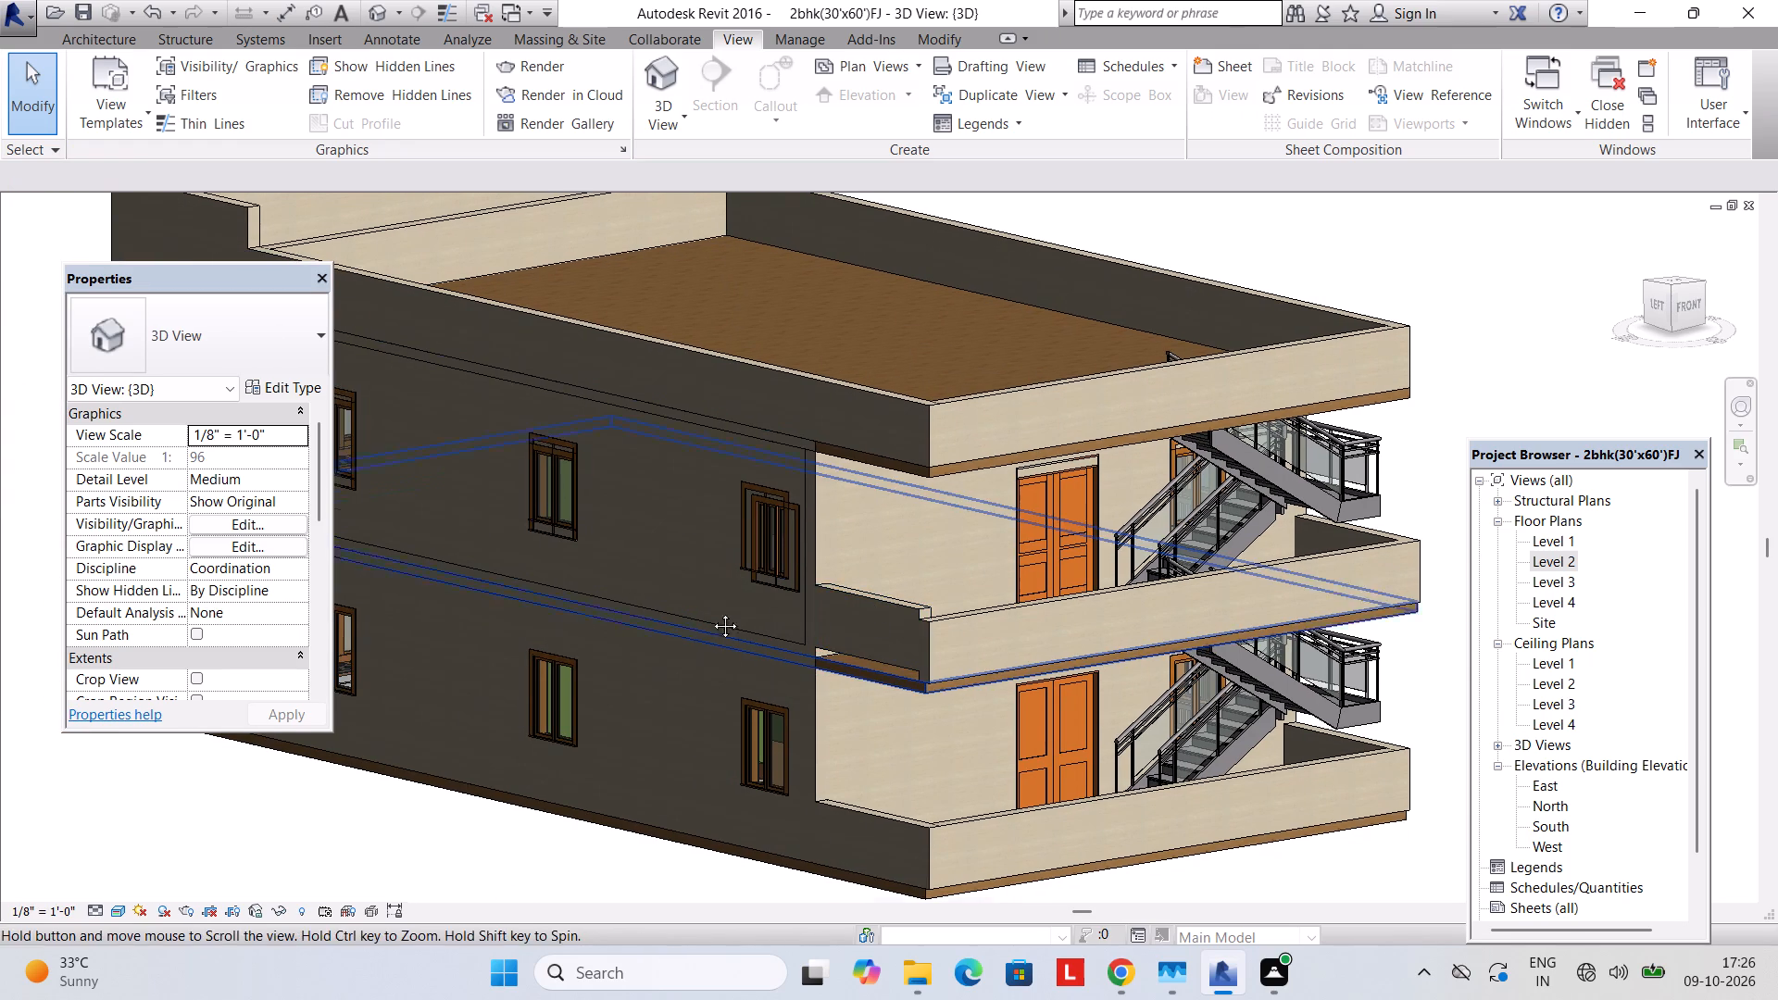
middle_click_drag(711, 612, 751, 610)
left_click(843, 424)
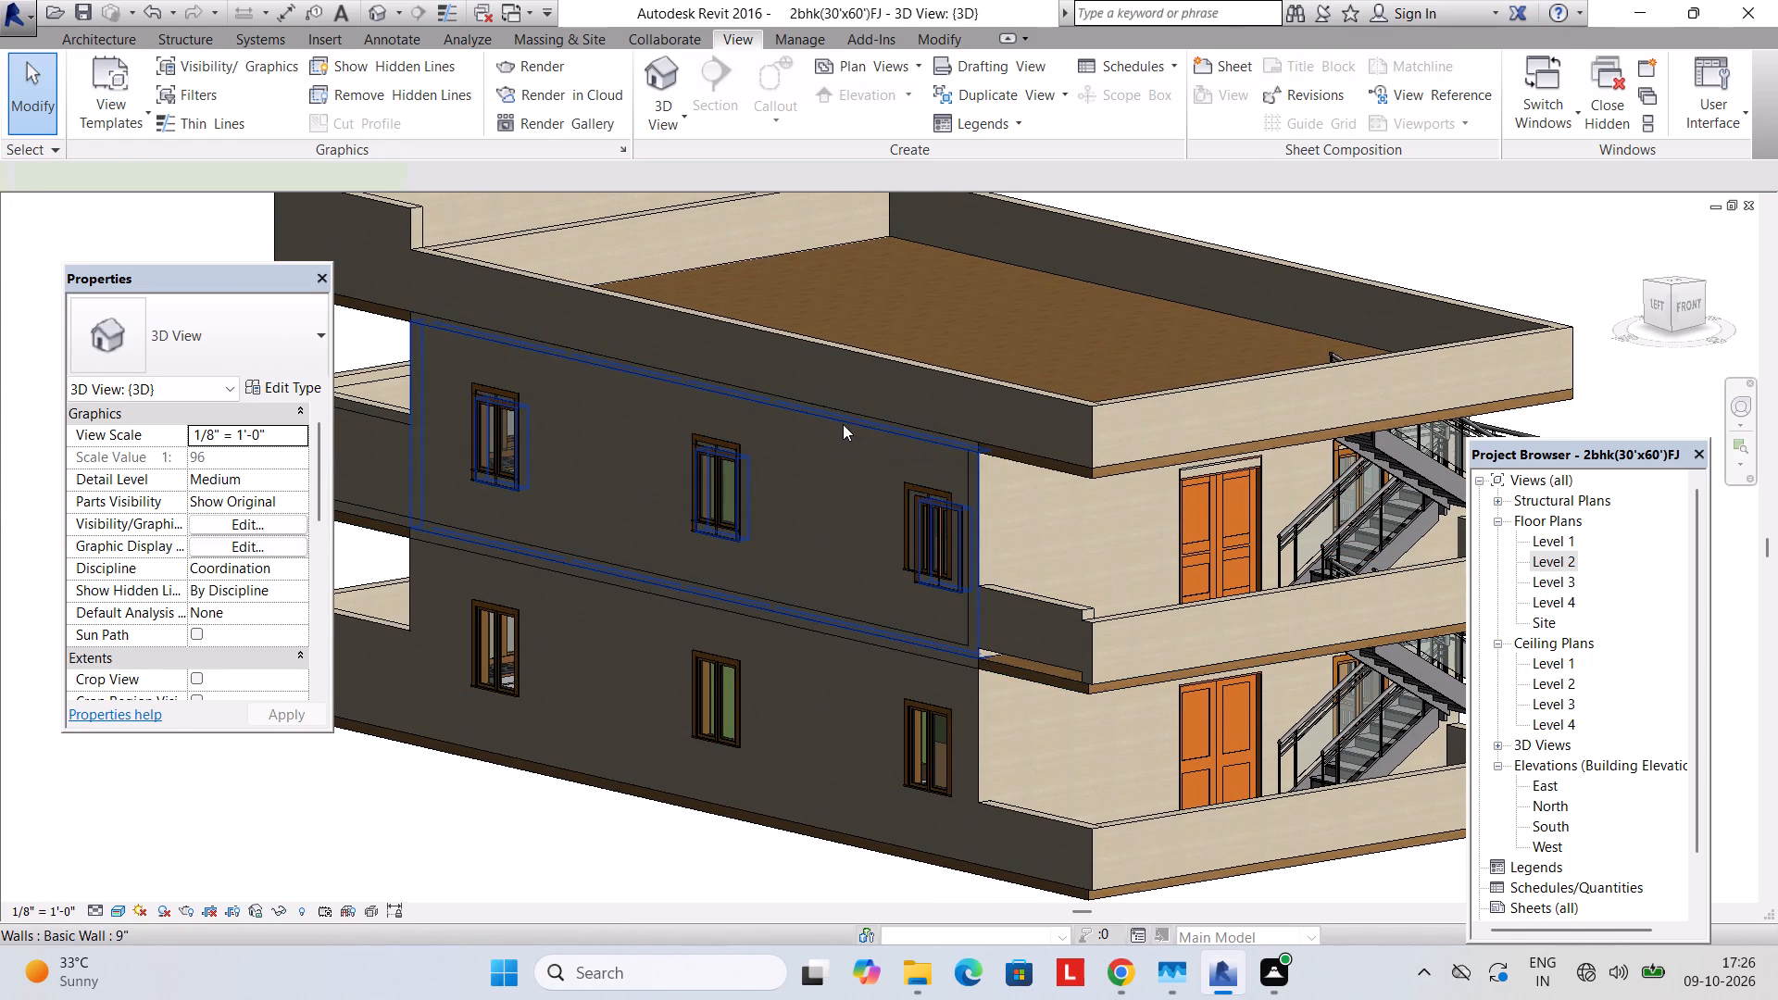
key("Delete")
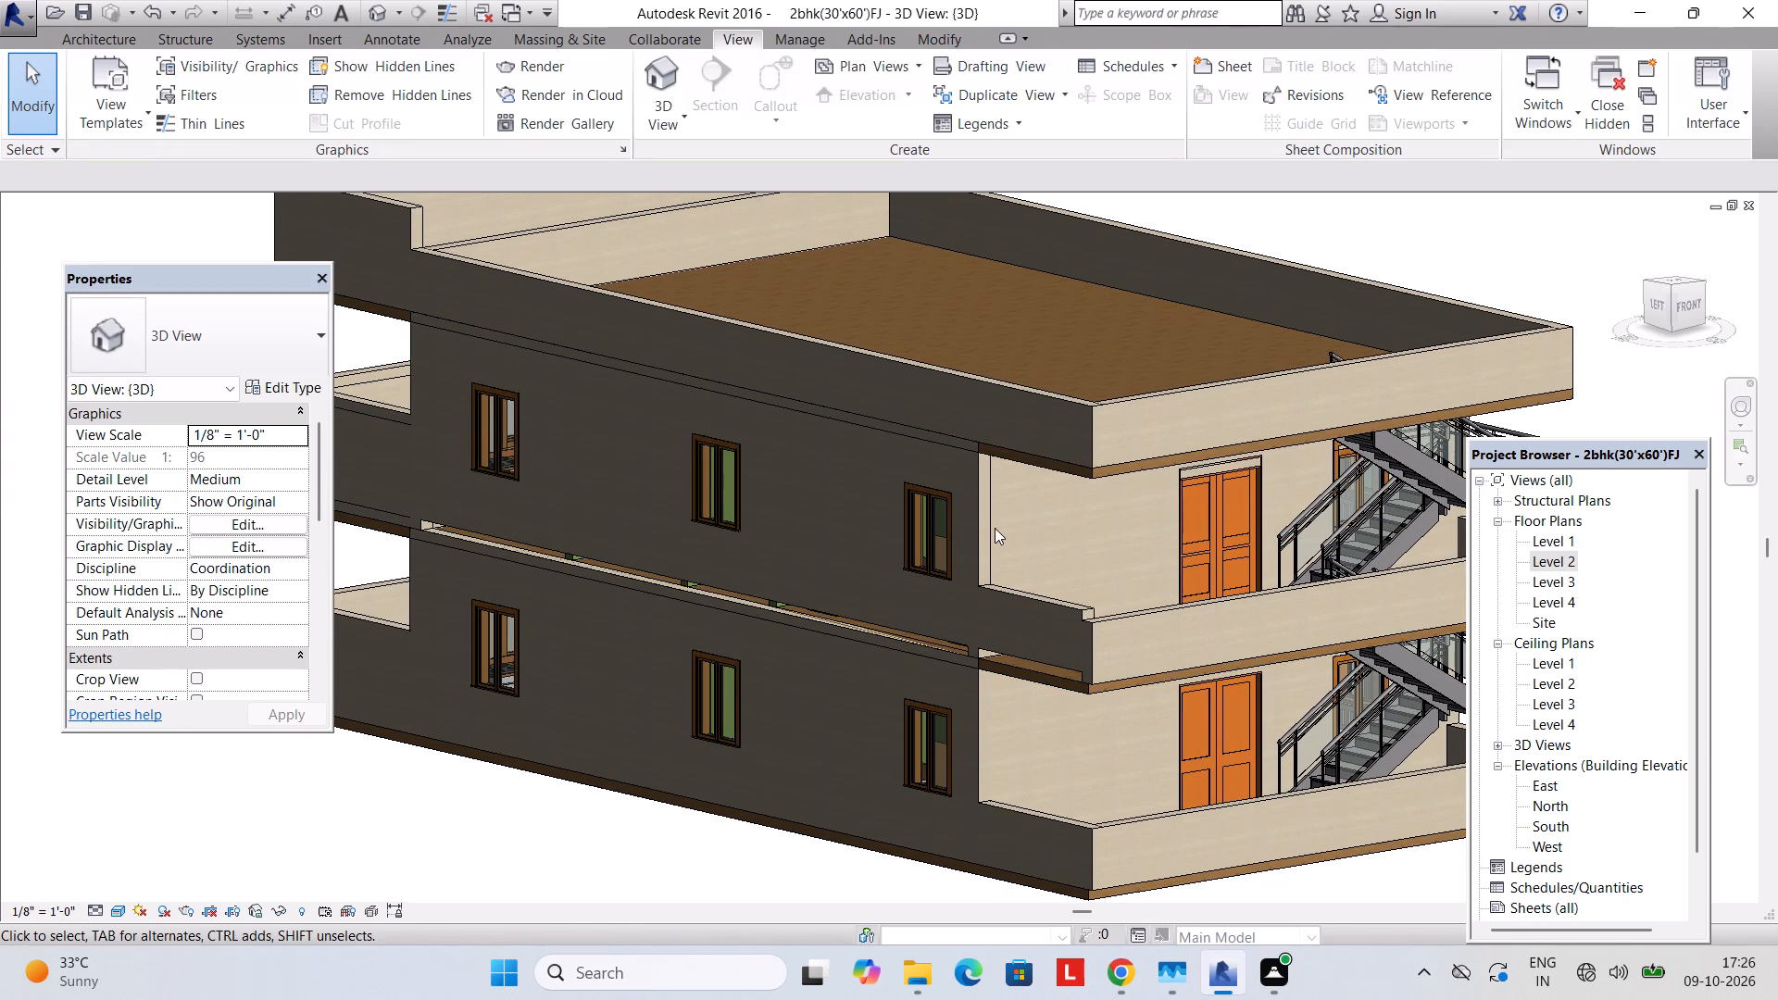
Delete the overlapping Level 2 front wall behind the balcony, beside the entrance door.
left_click(992, 529)
key("Delete")
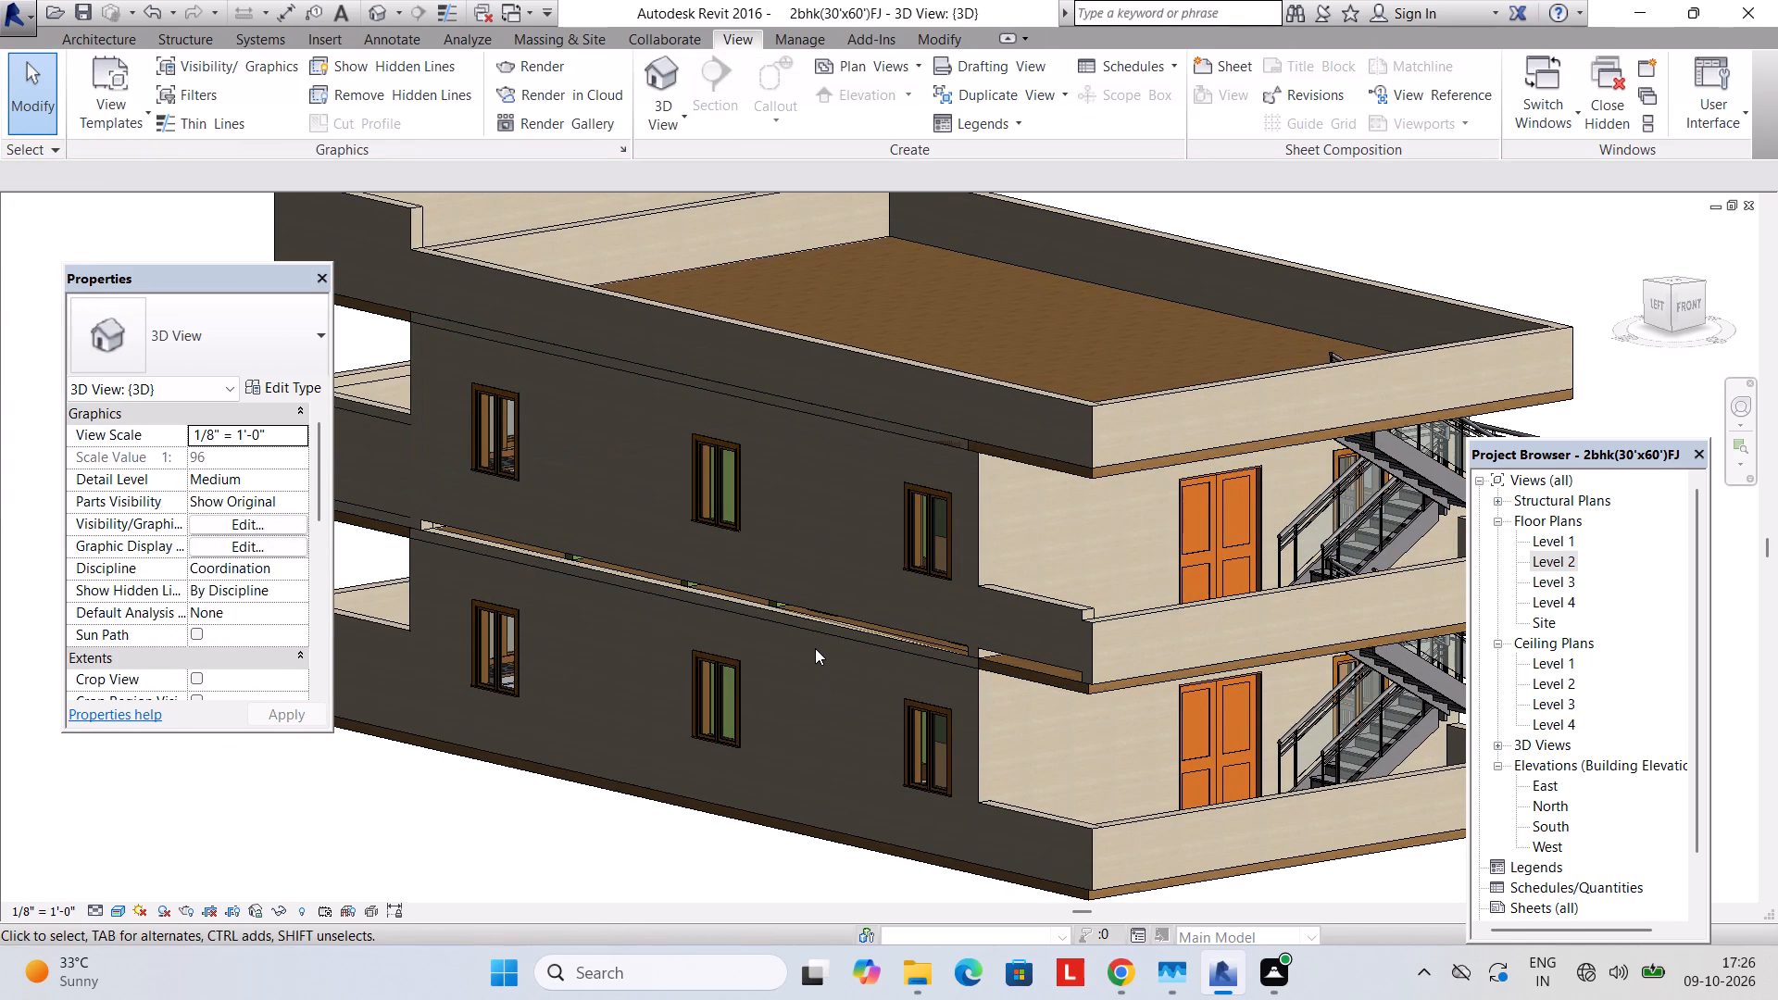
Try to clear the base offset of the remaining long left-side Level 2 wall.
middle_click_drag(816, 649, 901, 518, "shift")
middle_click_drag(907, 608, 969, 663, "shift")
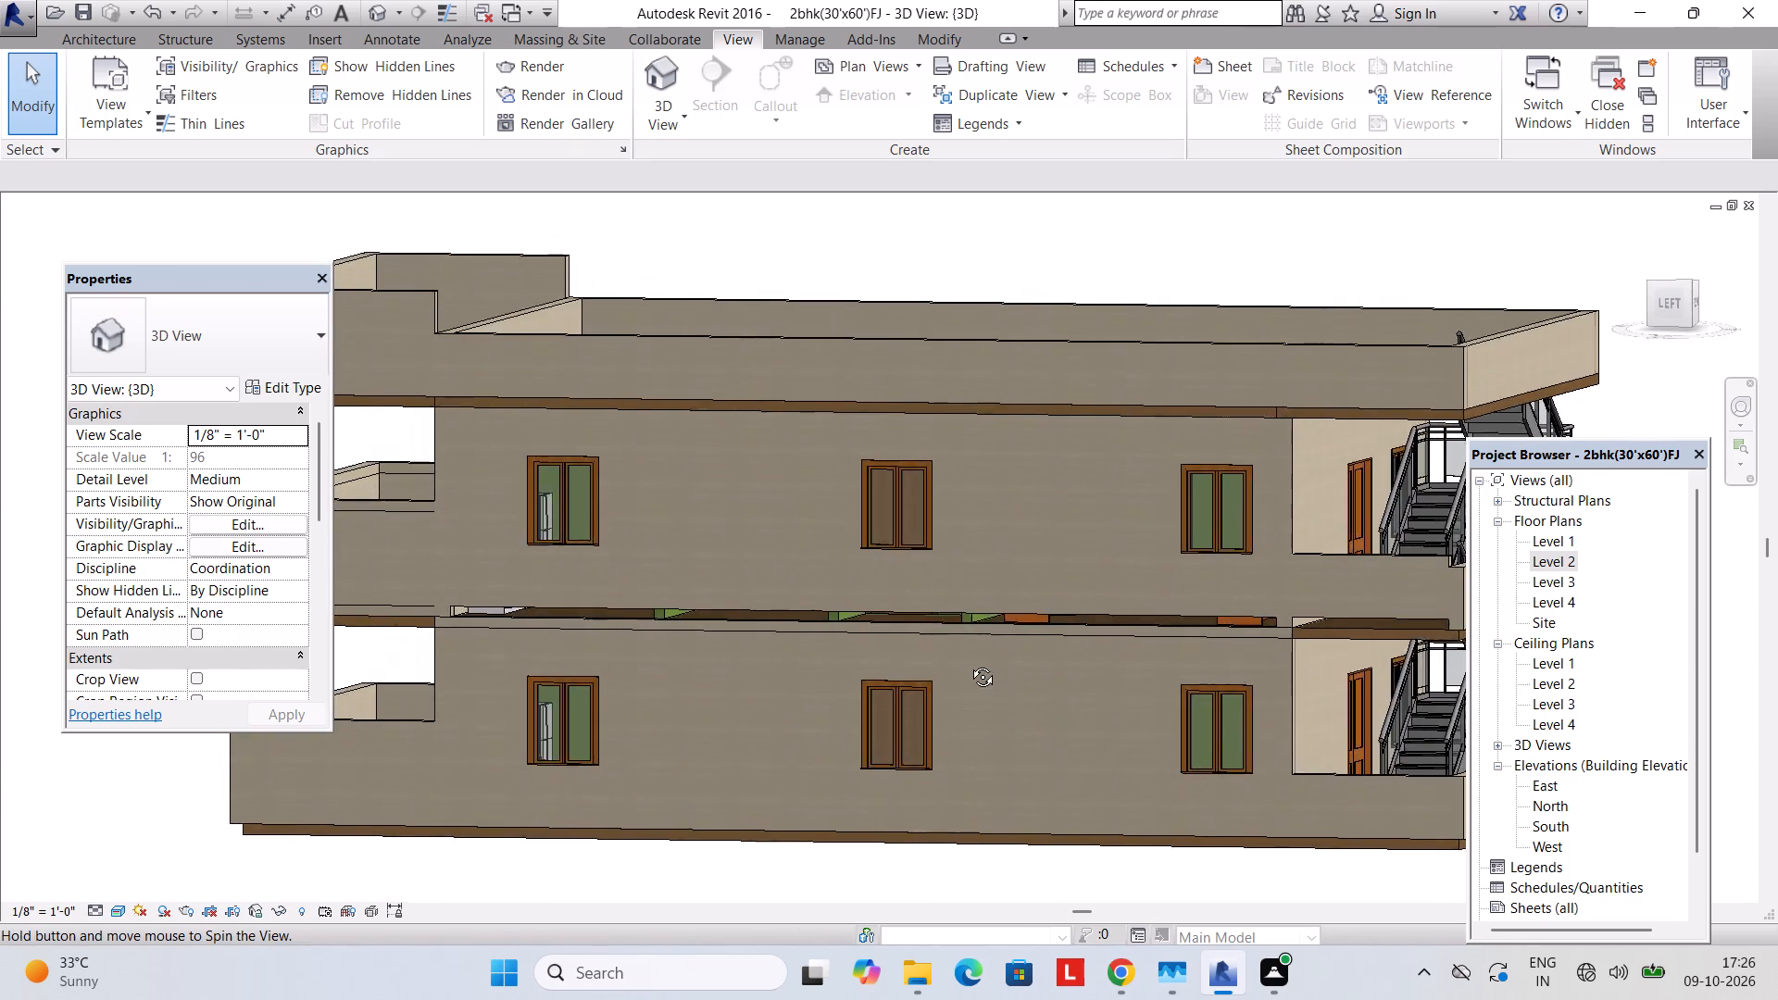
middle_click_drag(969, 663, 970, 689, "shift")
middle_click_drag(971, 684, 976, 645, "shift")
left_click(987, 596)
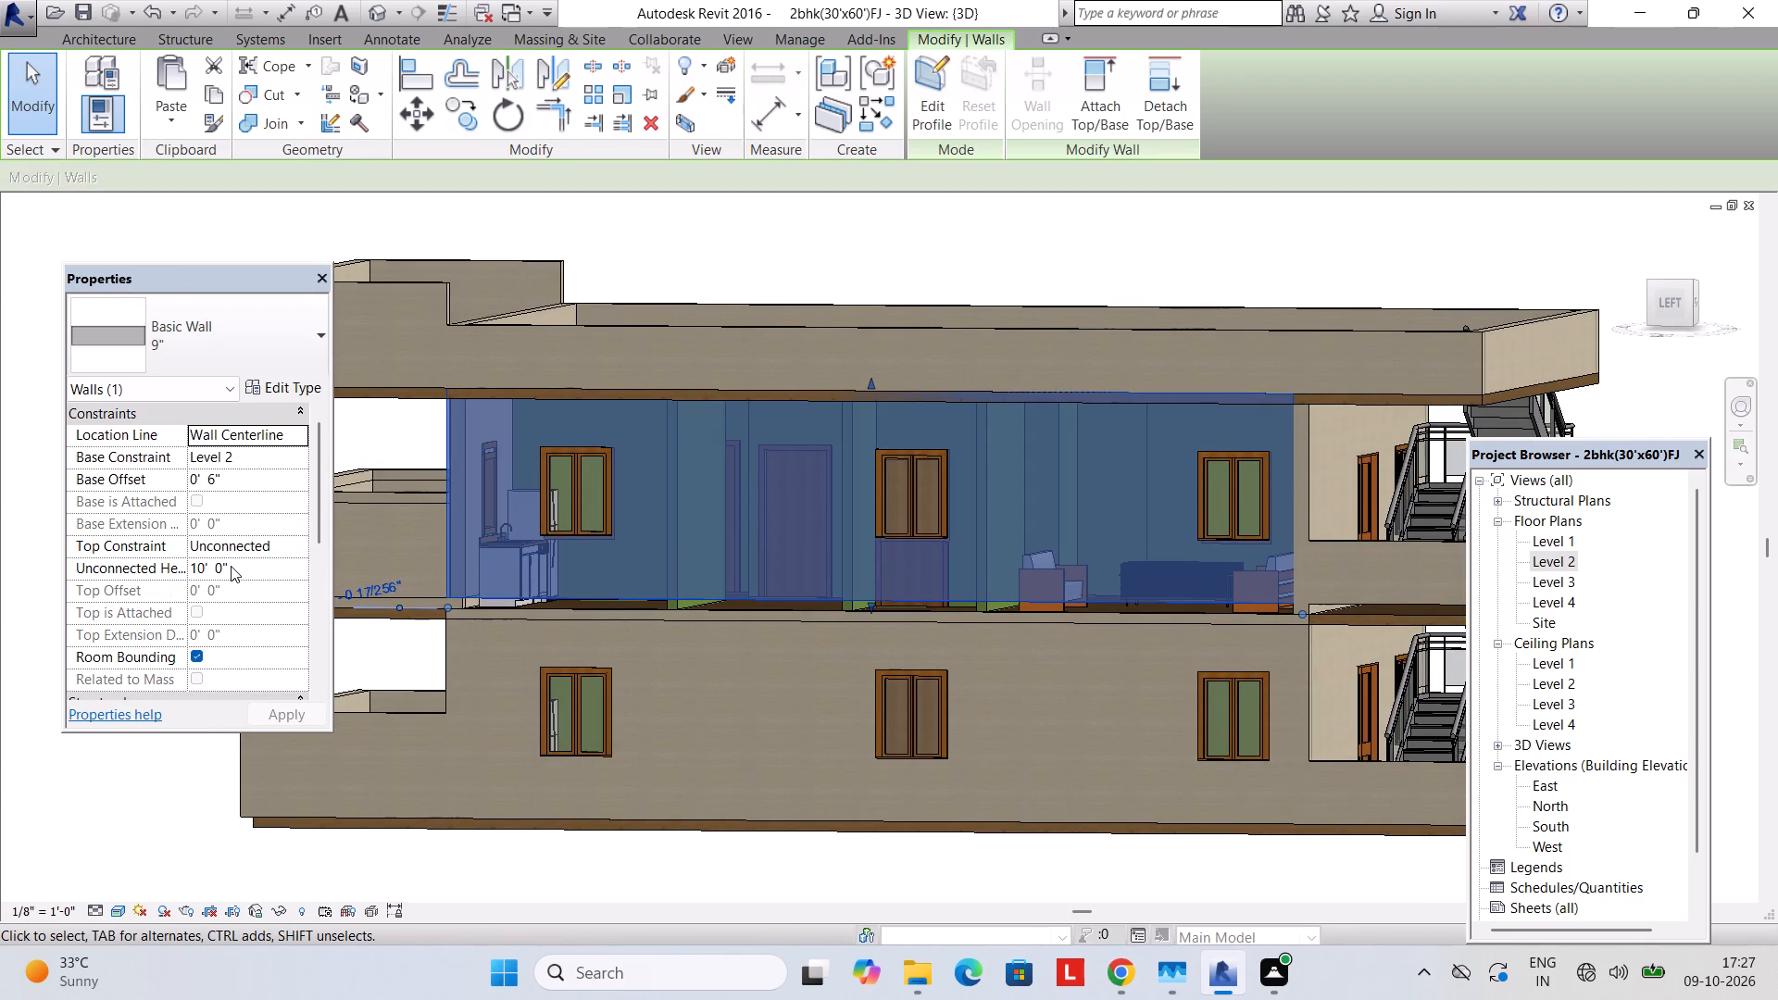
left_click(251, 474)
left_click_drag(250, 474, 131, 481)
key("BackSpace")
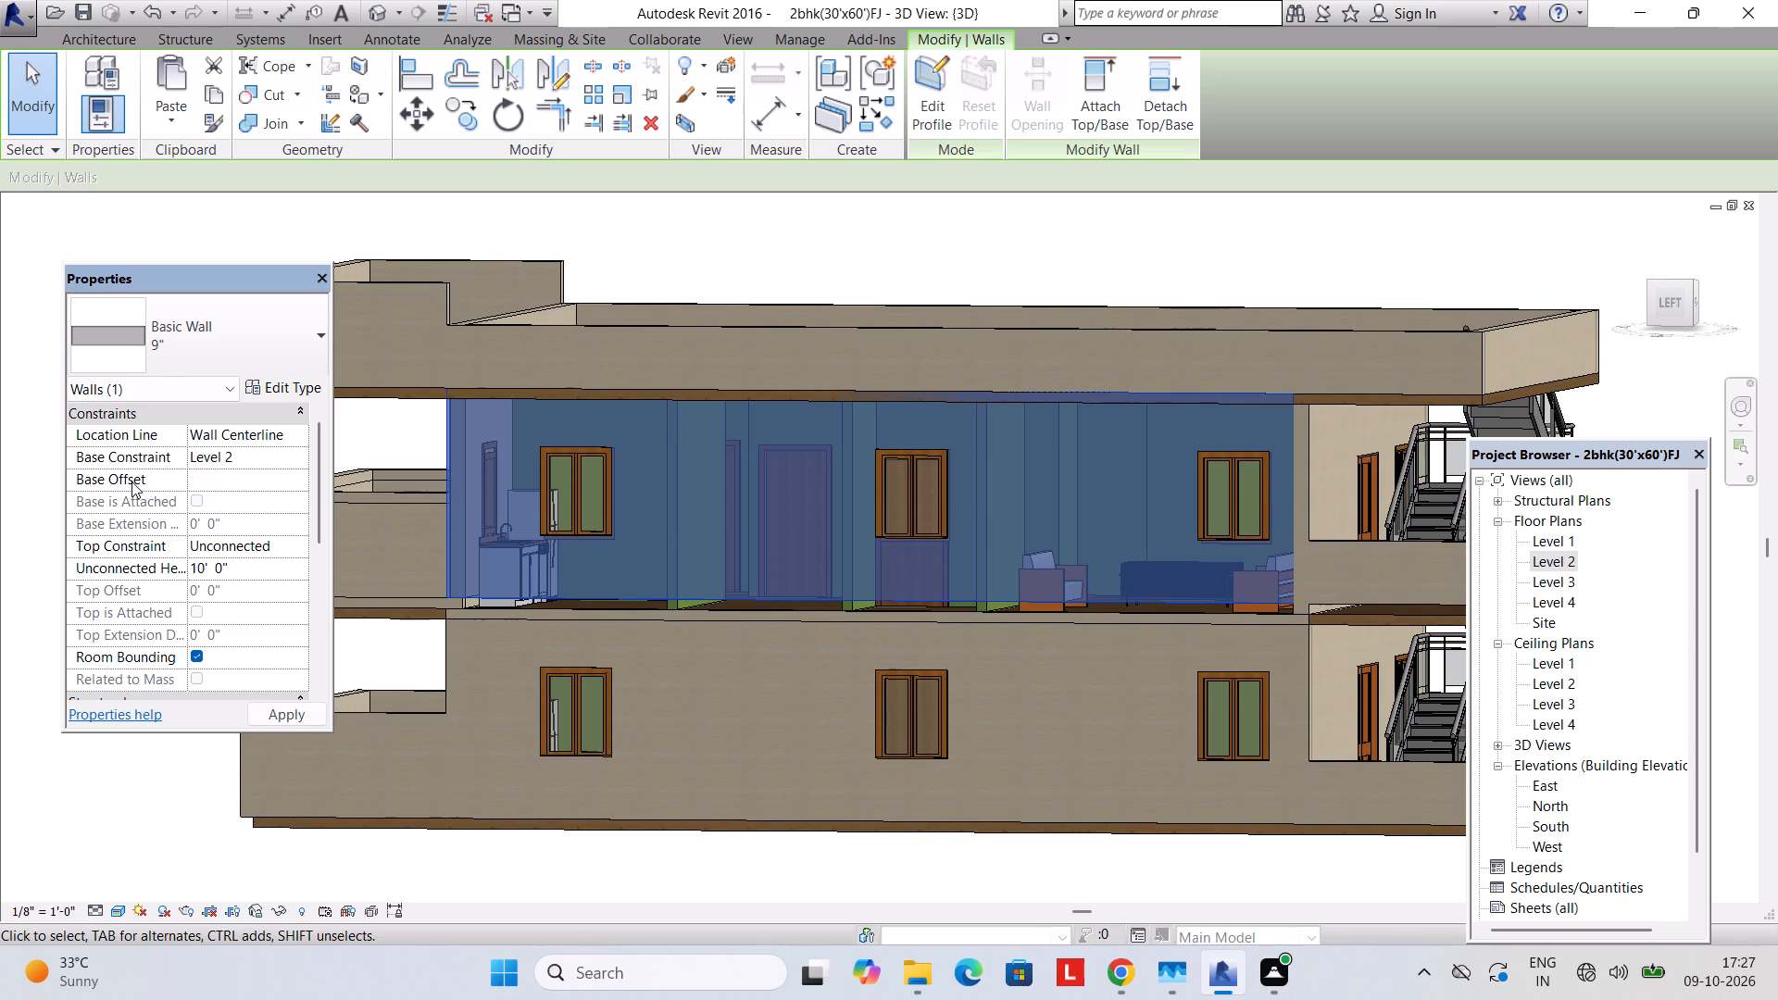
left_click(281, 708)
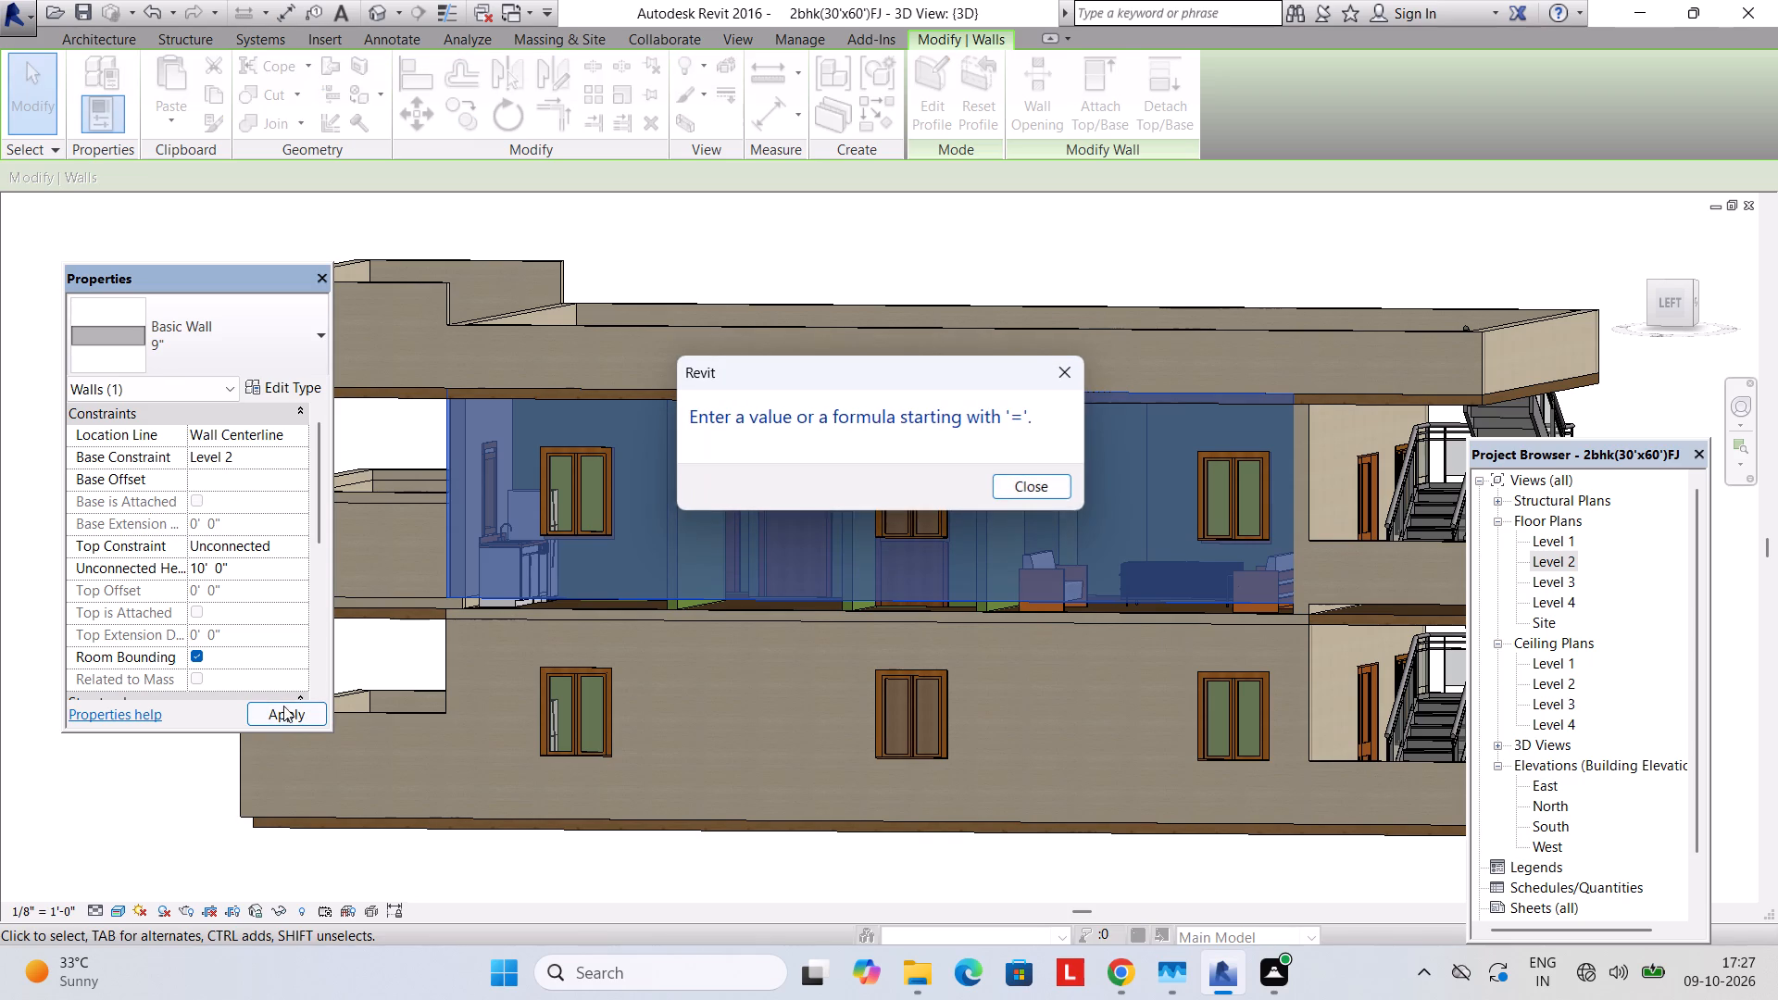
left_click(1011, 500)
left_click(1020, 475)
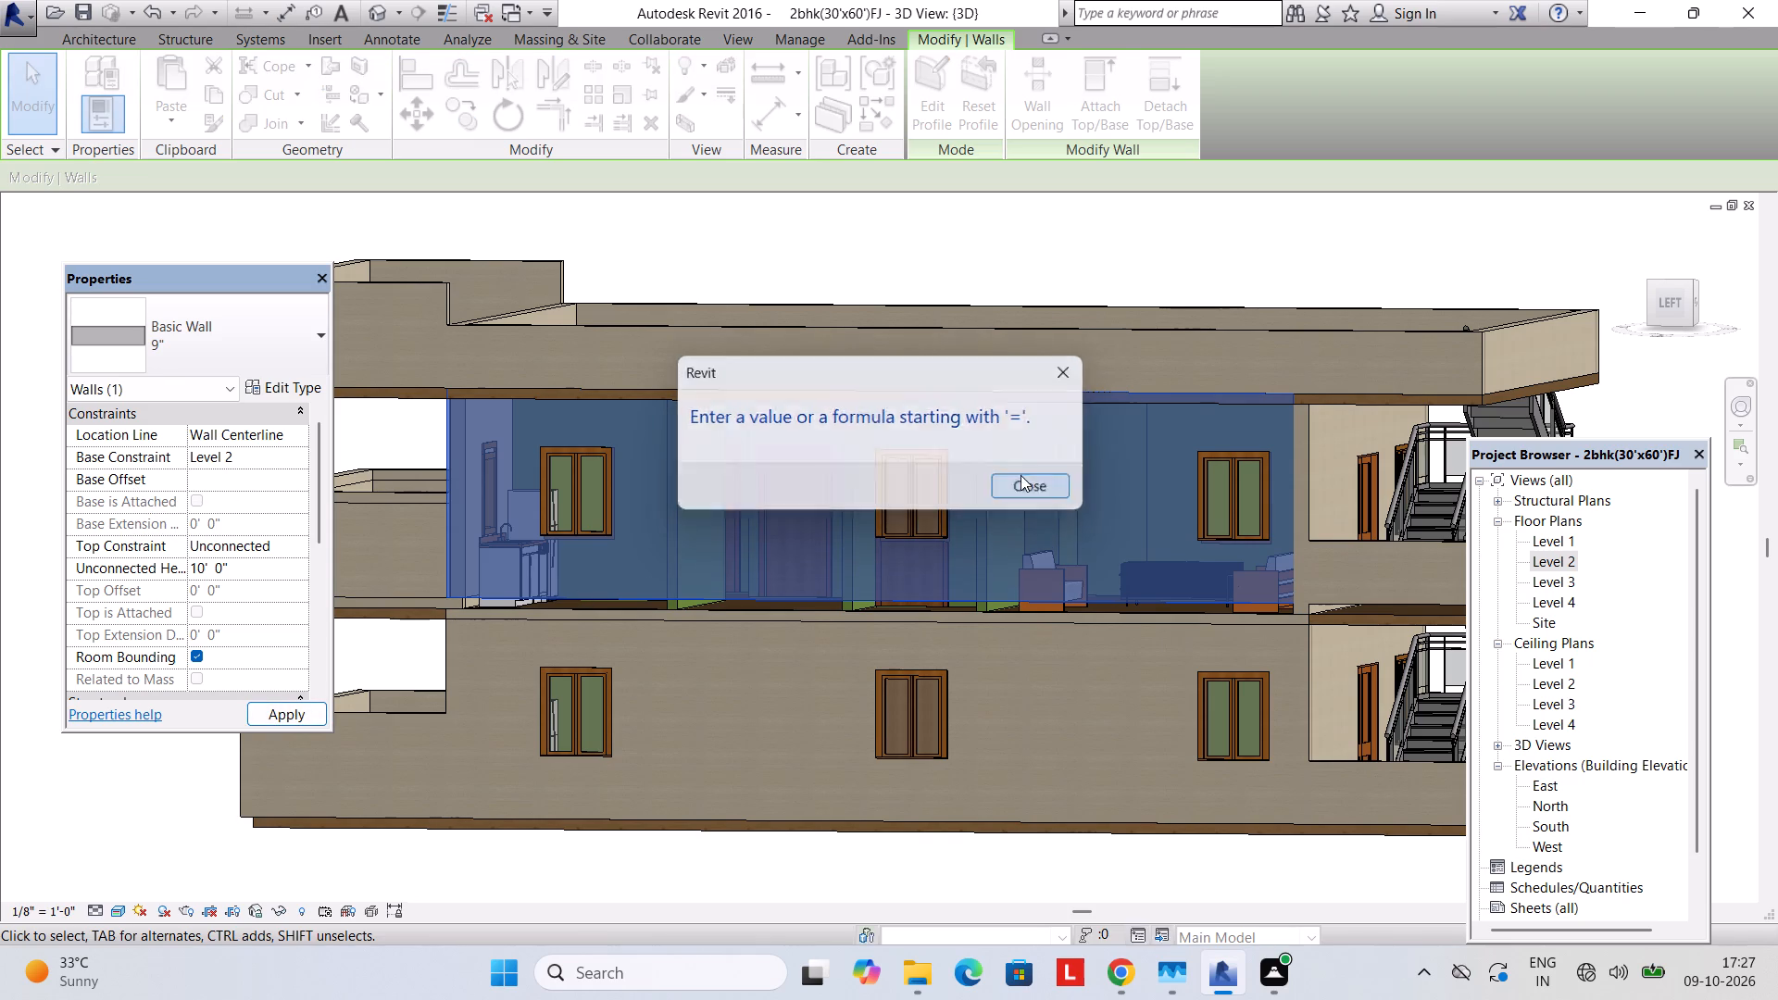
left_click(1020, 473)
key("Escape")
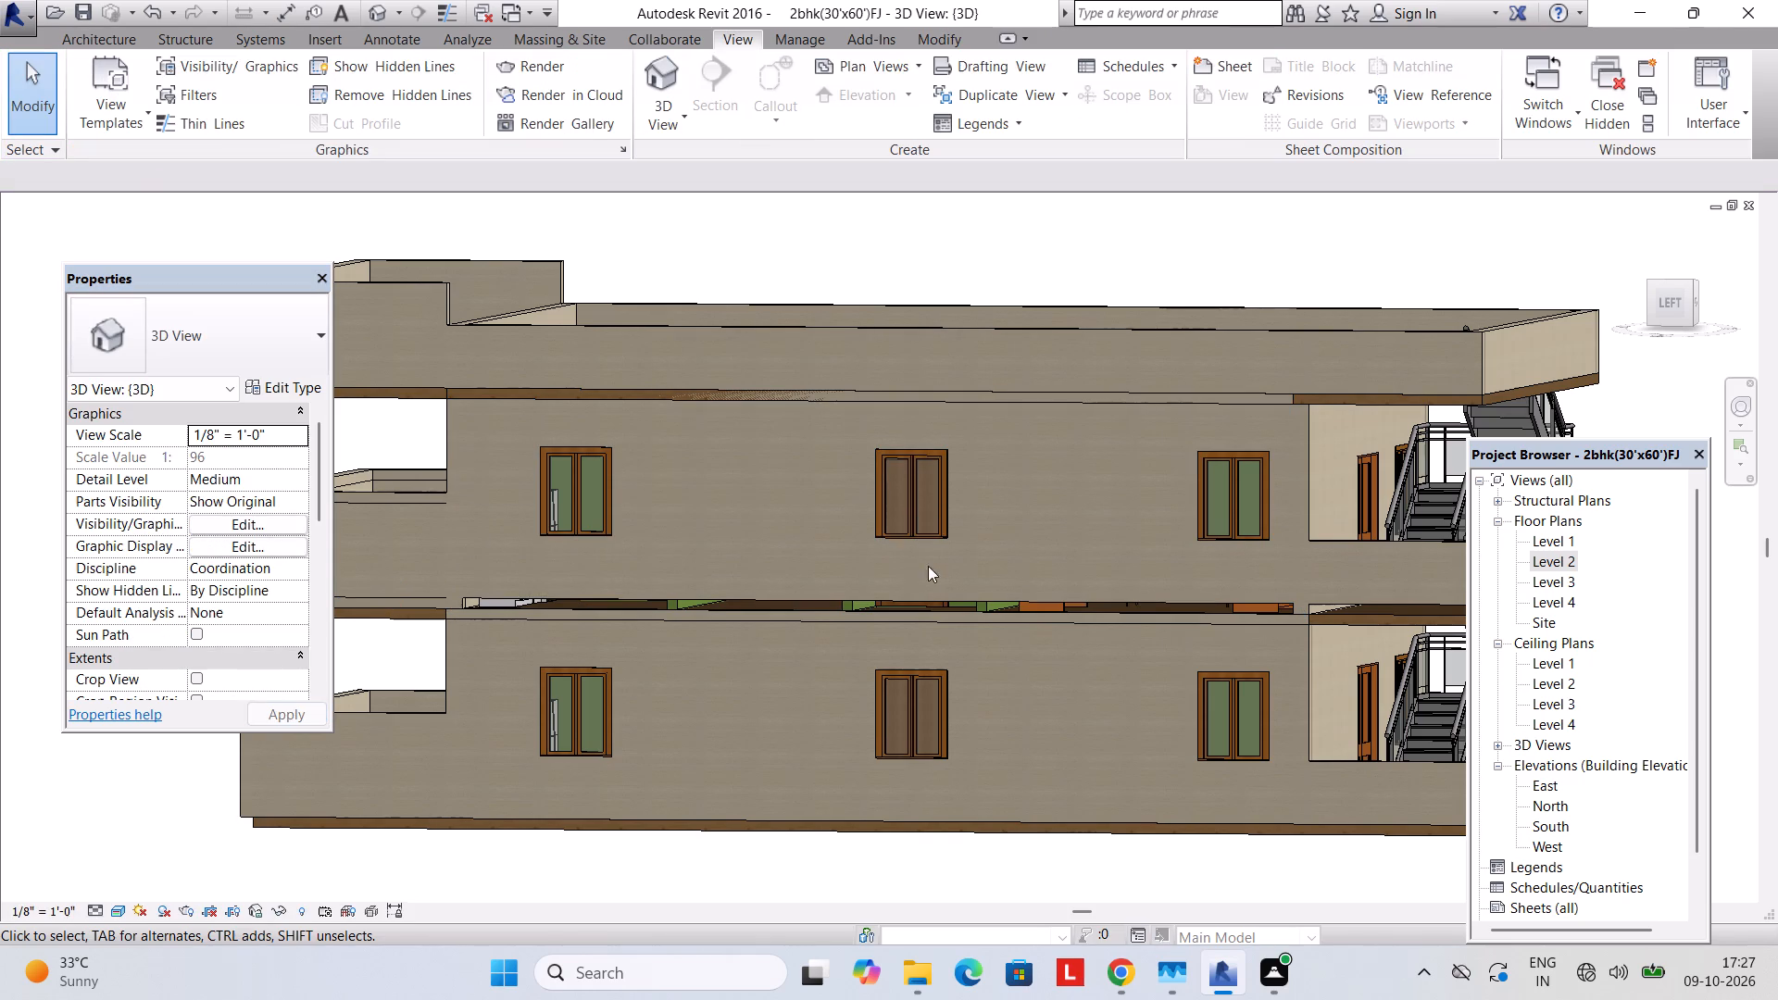
Stretch the base of the long left-side Level 2 wall down to the floor slab, at base offset 0' 0".
left_click(874, 573)
left_click(874, 581)
left_click(874, 598)
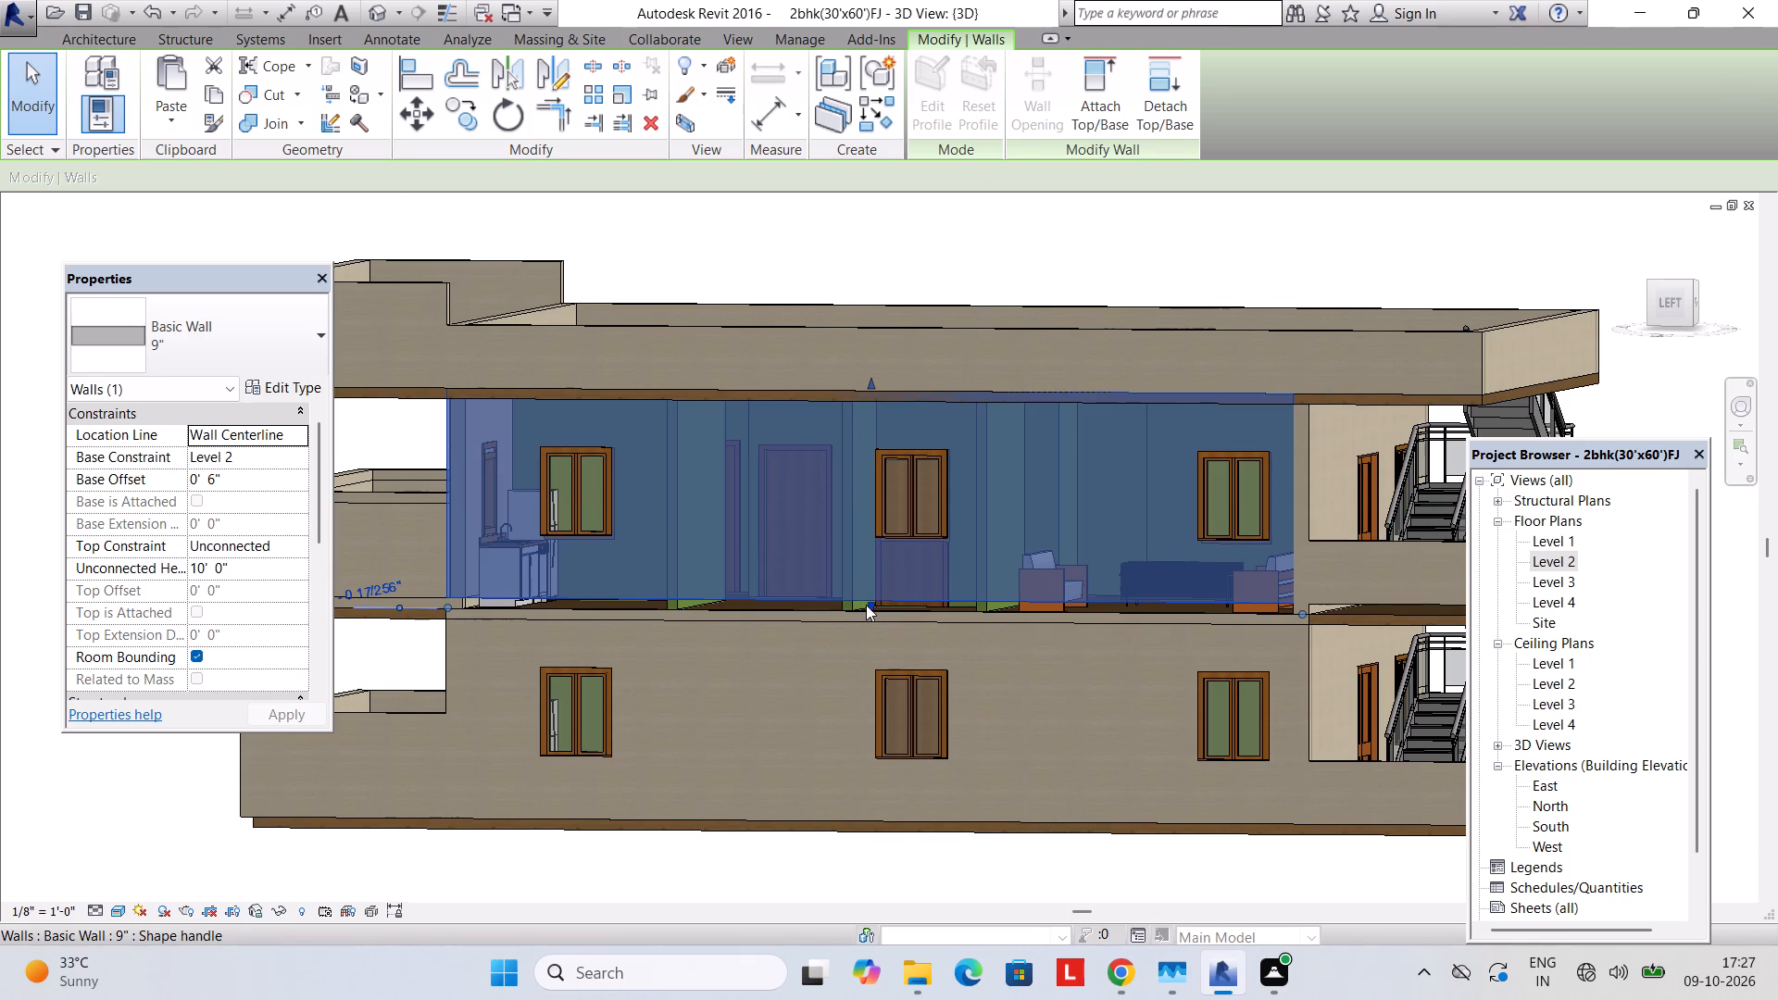
left_click_drag(866, 604, 867, 619)
key("Escape")
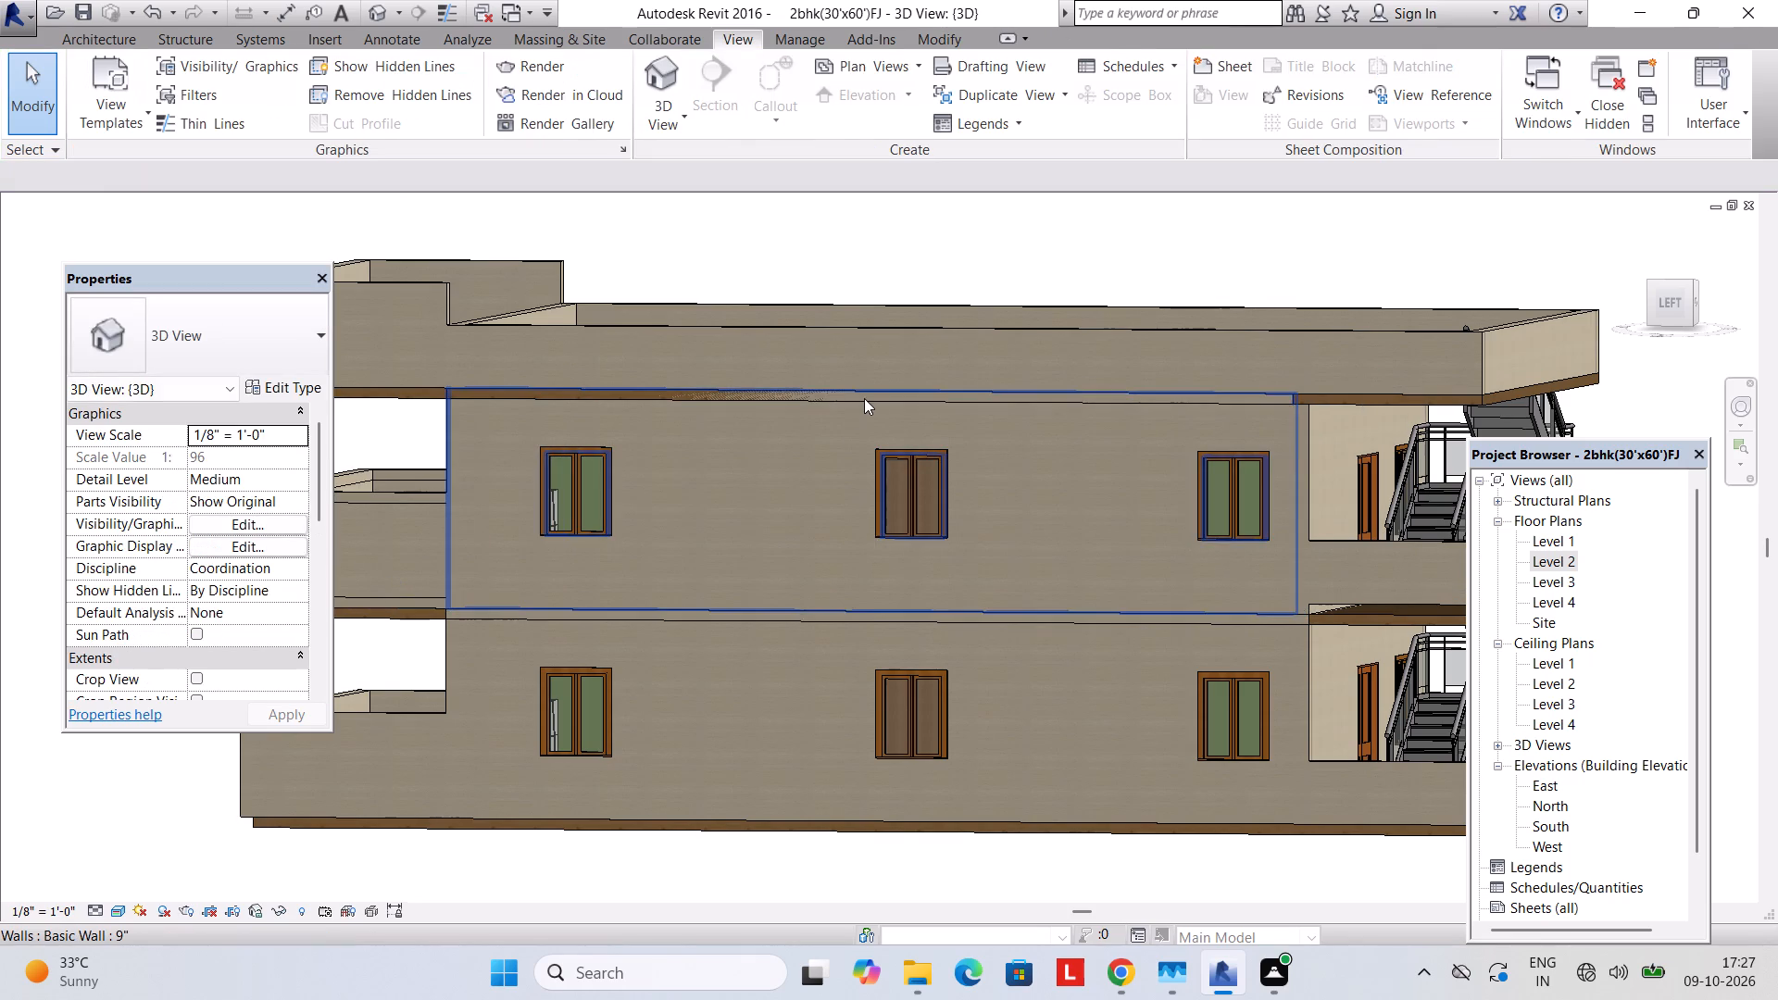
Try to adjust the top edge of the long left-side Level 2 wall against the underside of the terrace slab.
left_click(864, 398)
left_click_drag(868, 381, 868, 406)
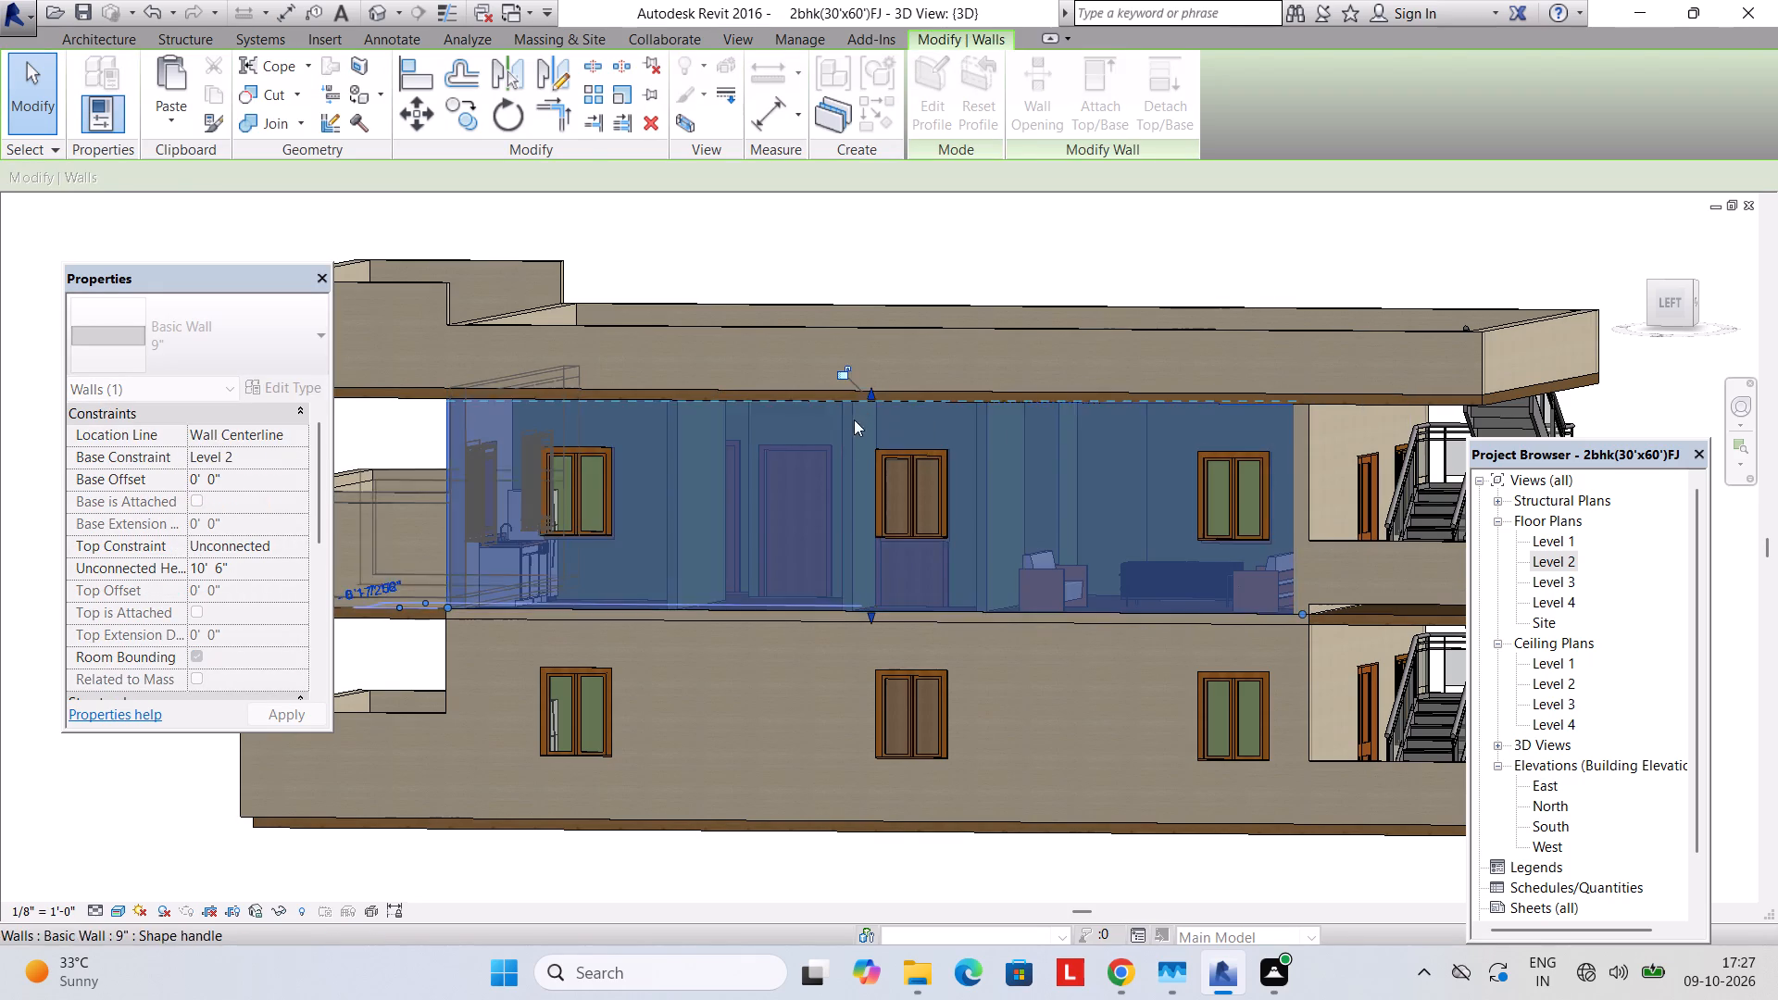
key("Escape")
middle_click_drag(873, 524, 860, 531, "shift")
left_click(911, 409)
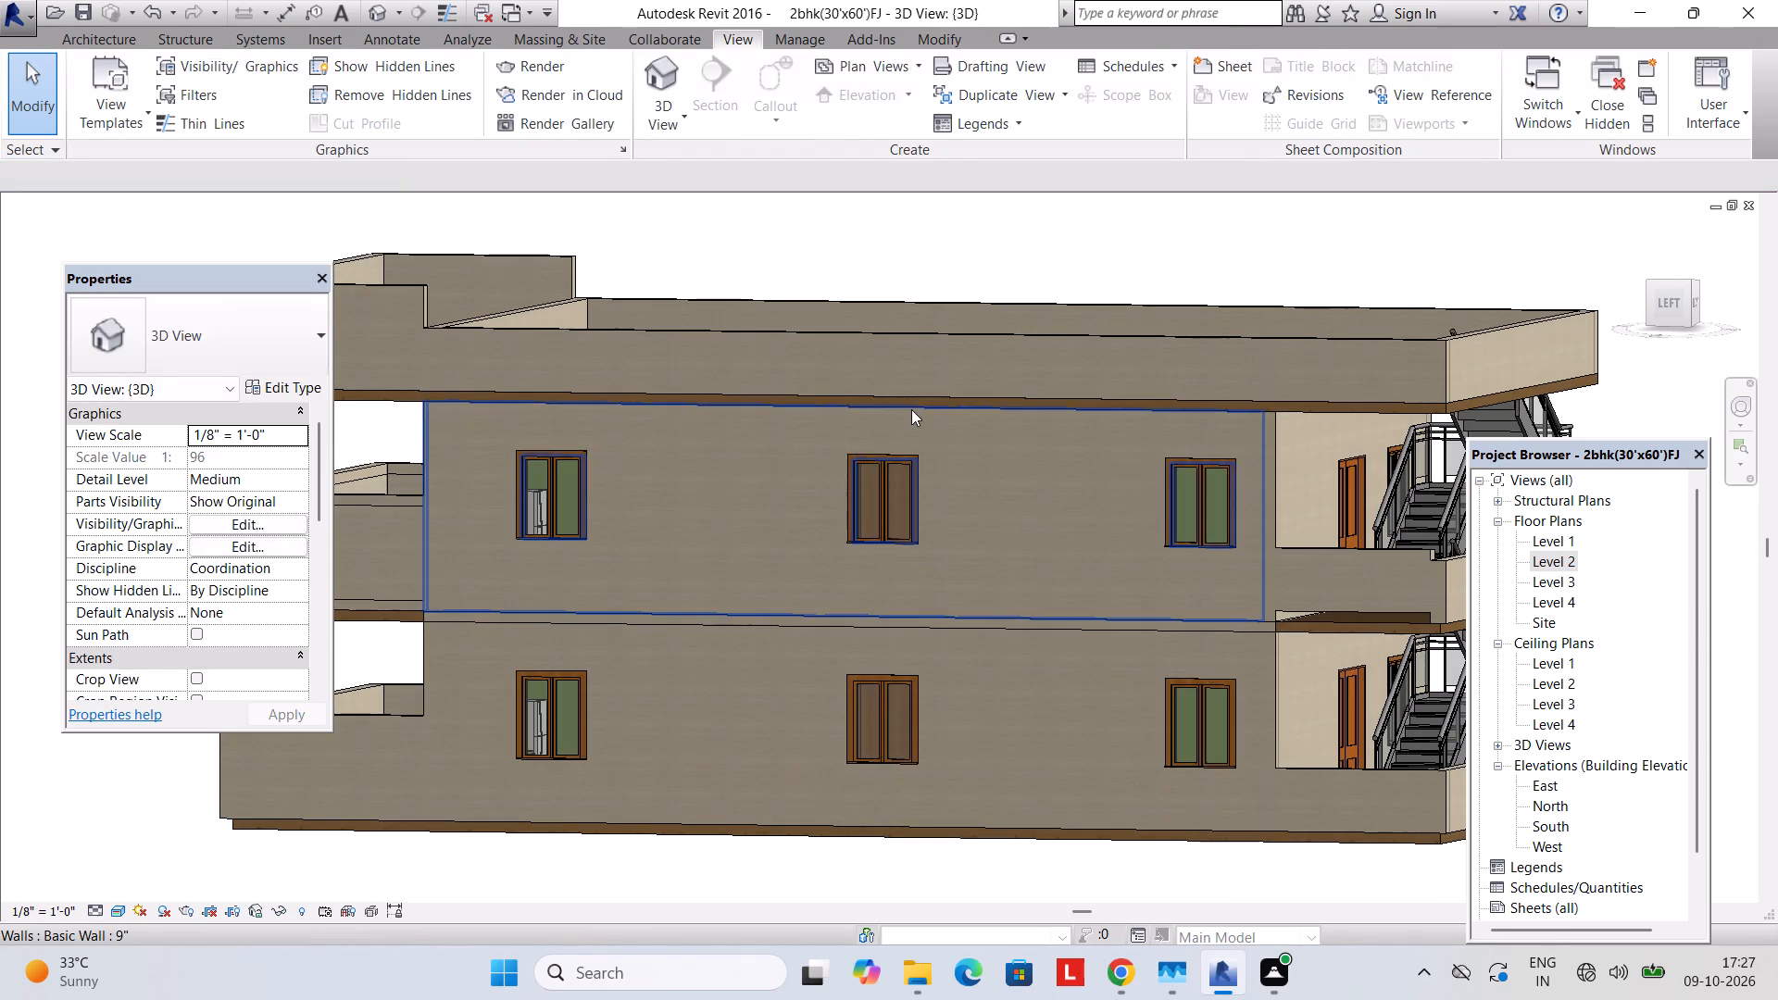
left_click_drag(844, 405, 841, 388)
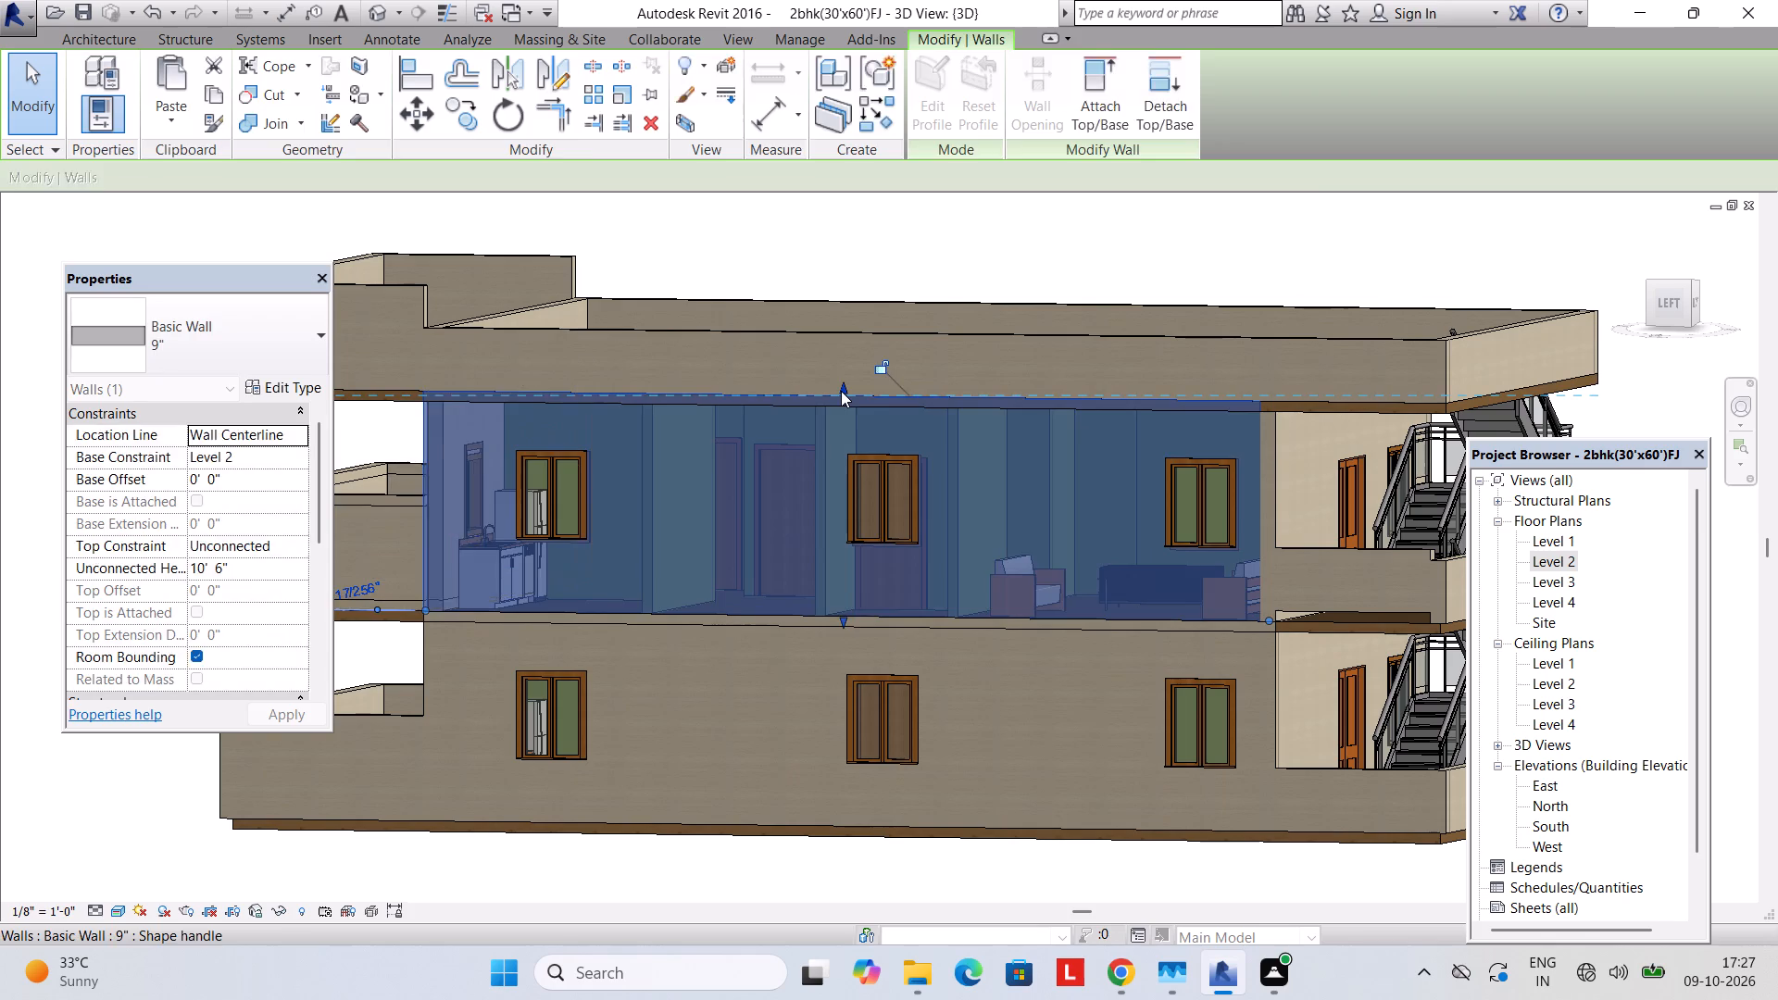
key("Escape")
Delete the overlapping long Level 2 parapet wall with zero base offset along the back balcony.
middle_click_drag(783, 496, 853, 514)
middle_click_drag(853, 516, 853, 507, "shift")
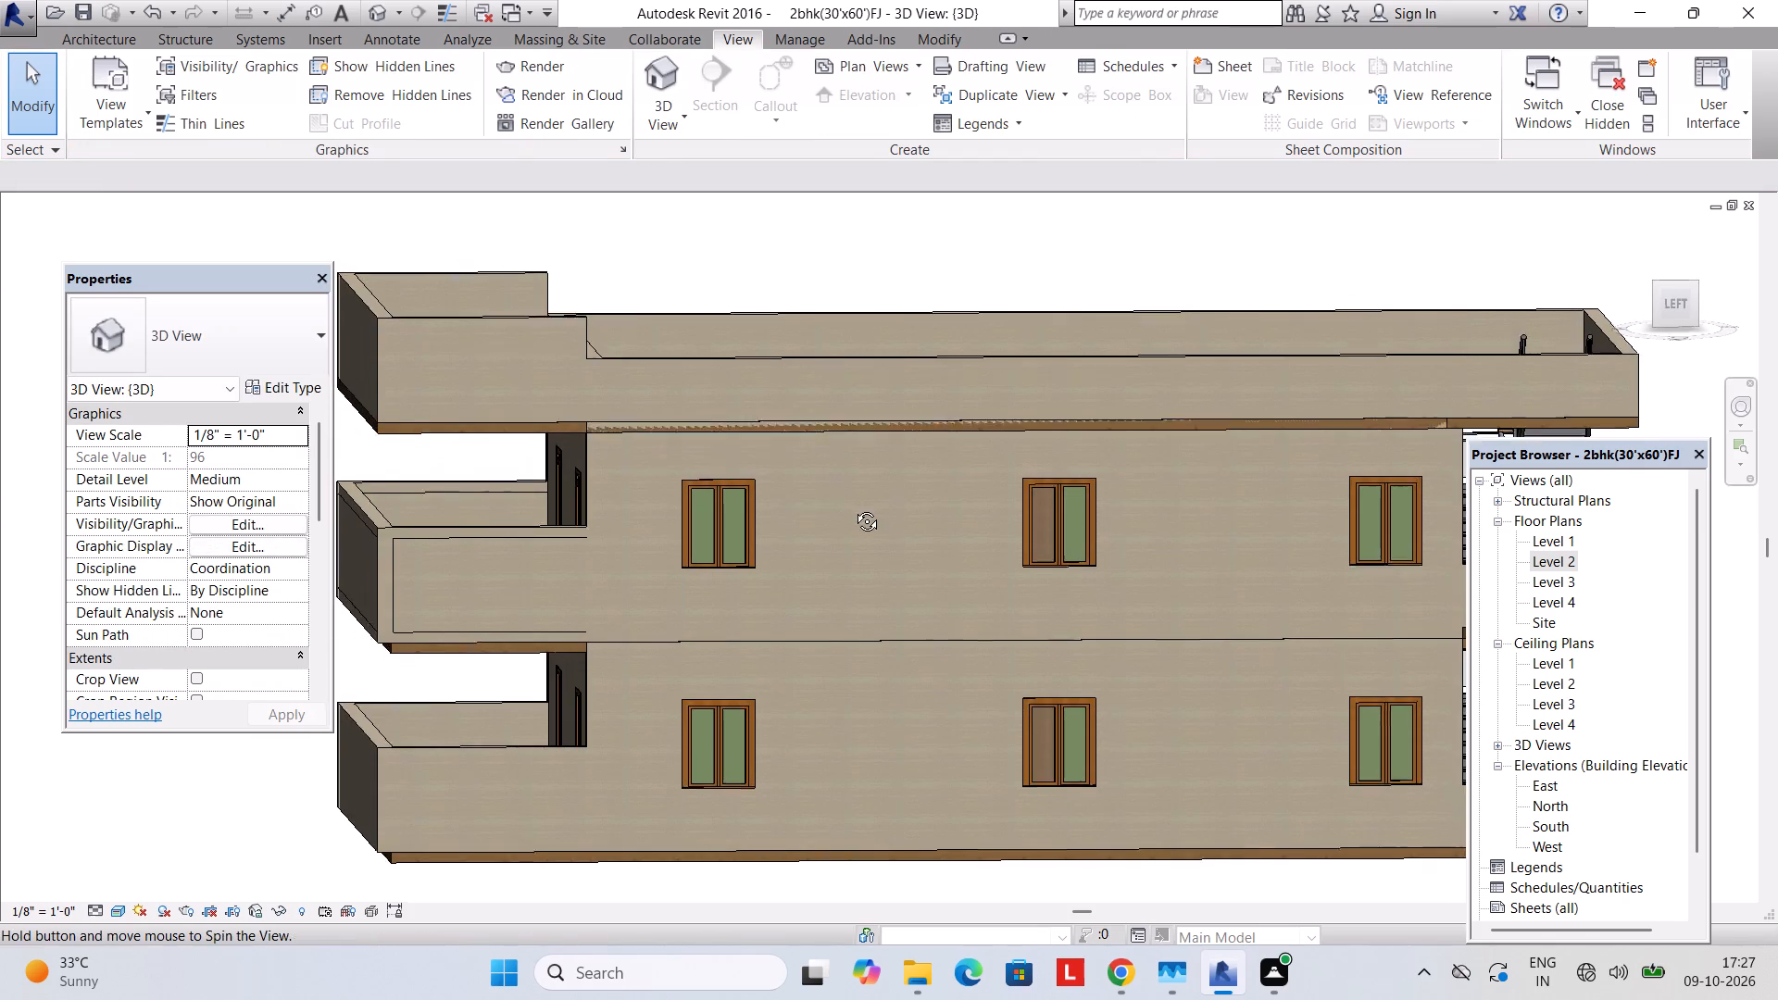
middle_click_drag(853, 507, 838, 451, "shift")
scroll(852, 503, "down", 1, "shift")
middle_click_drag(843, 465, 804, 580, "shift")
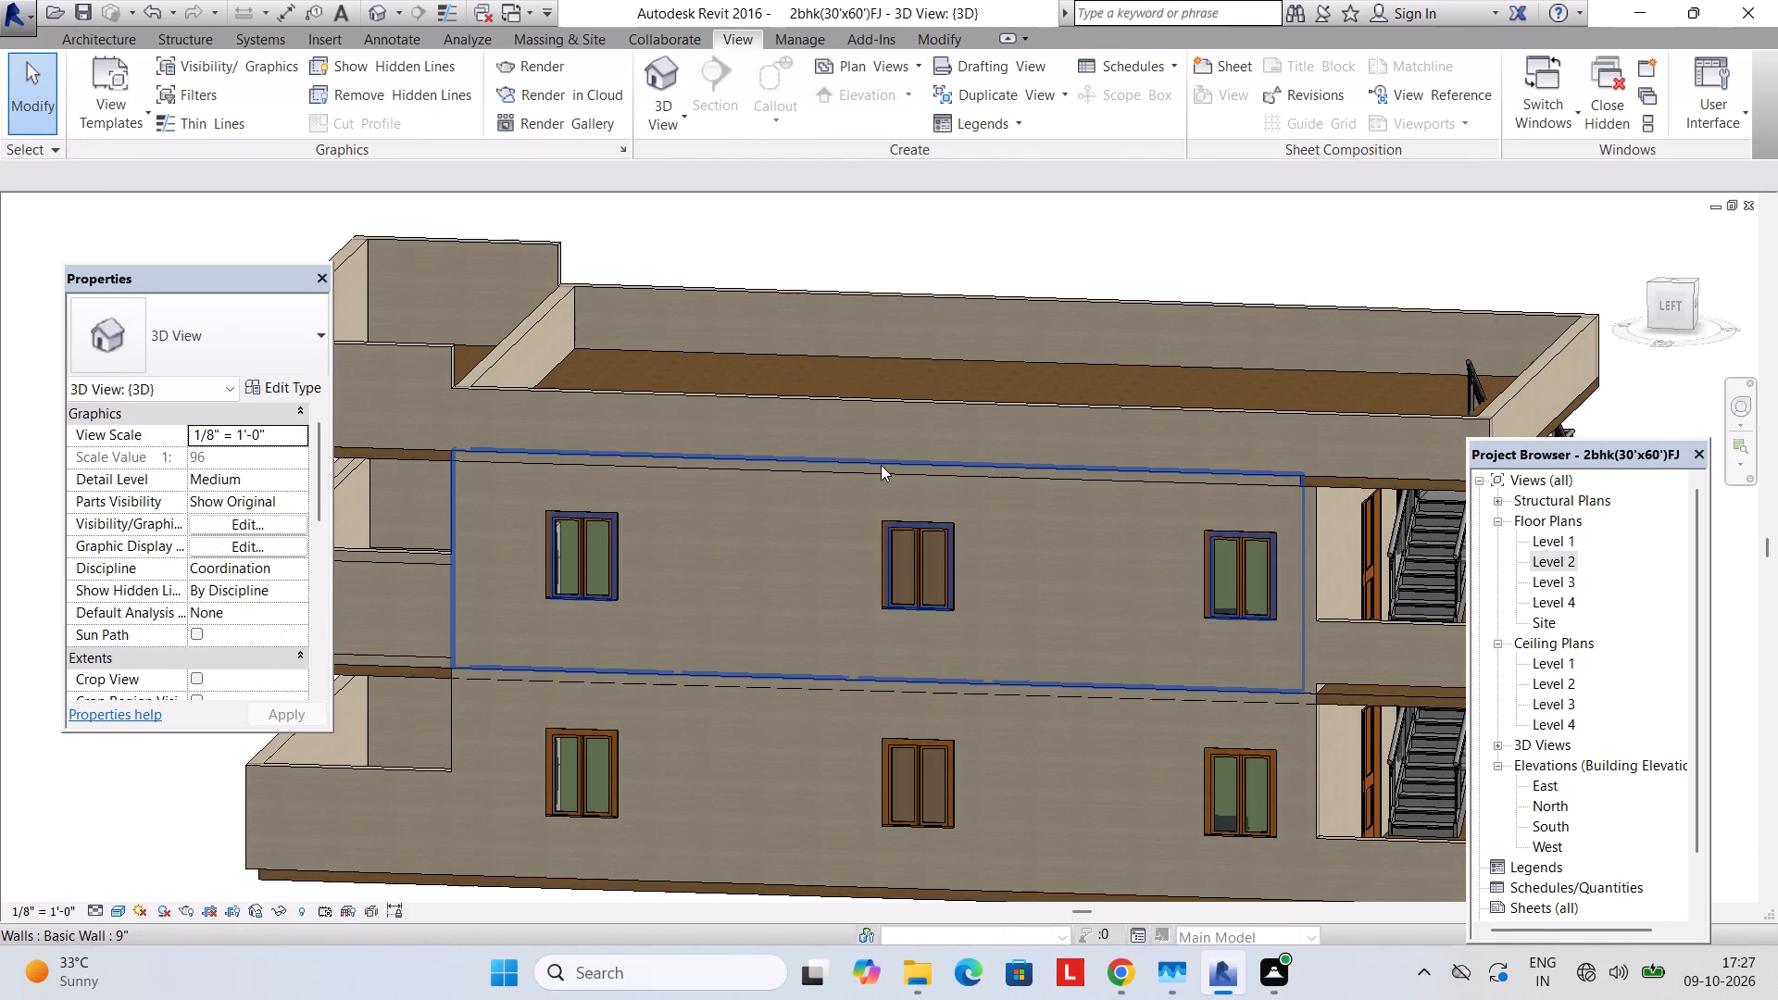
middle_click_drag(1082, 640, 523, 580, "shift")
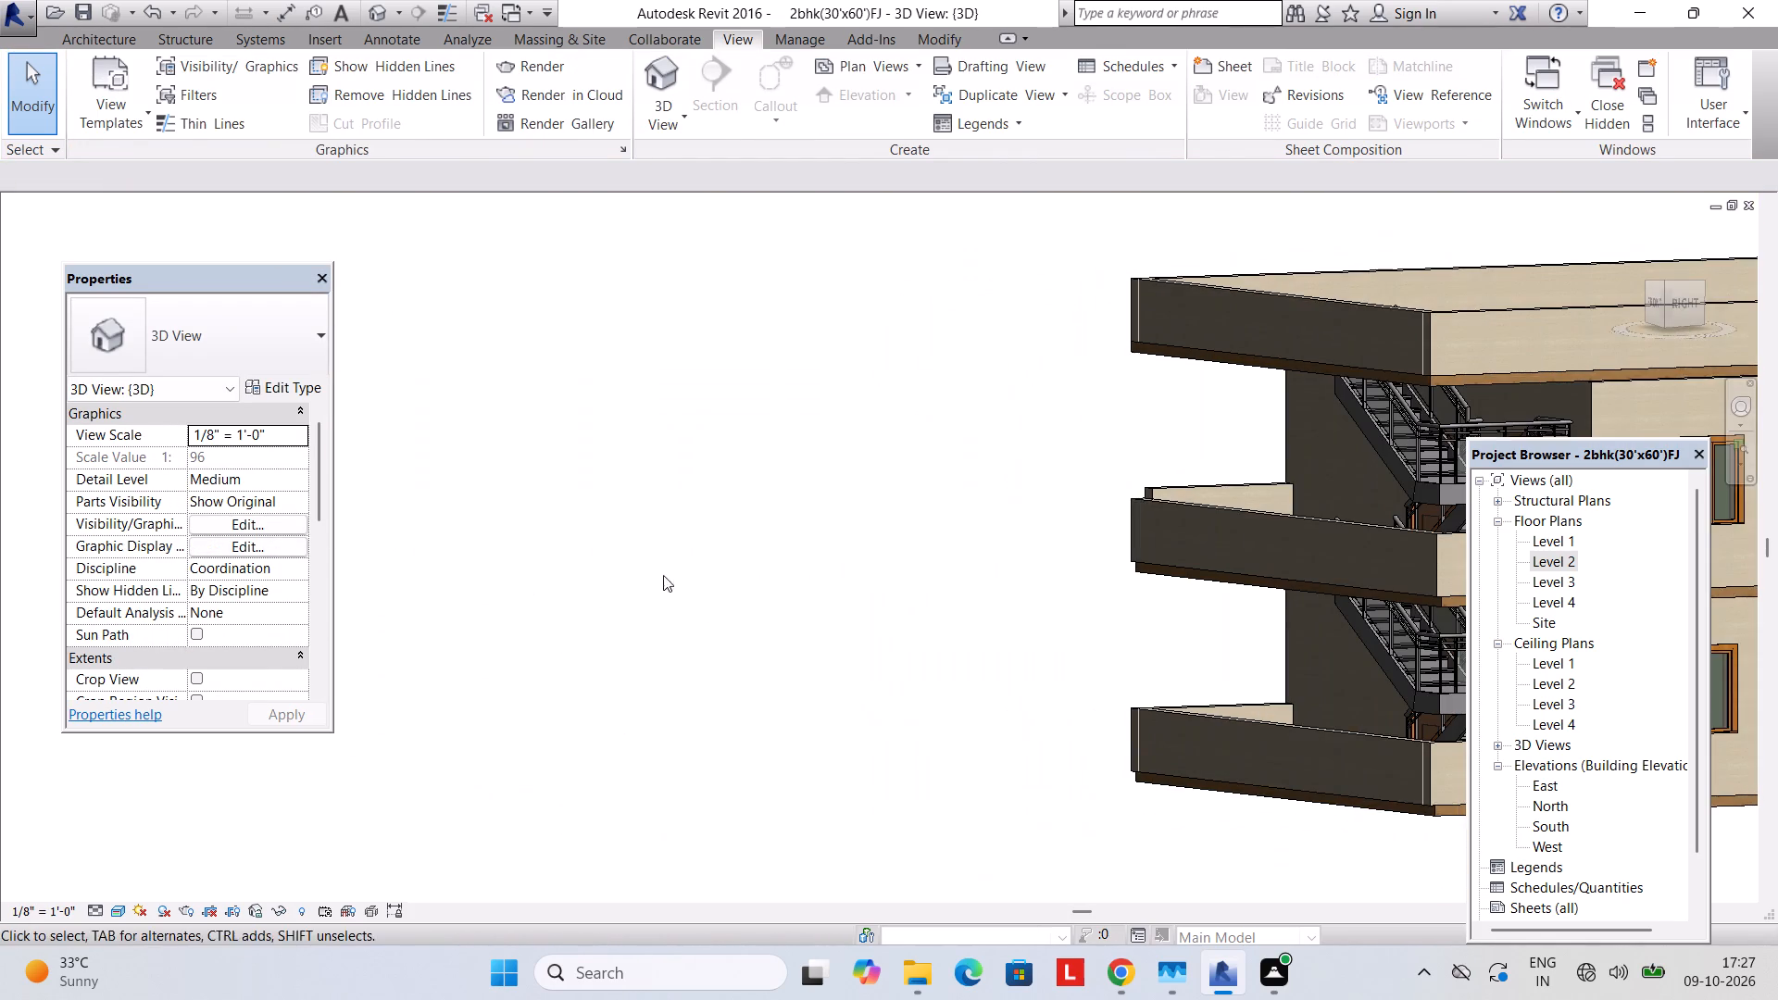
middle_click_drag(851, 548, 319, 542)
middle_click_drag(1080, 581, 512, 562)
middle_click_drag(870, 572, 635, 568, "shift")
middle_click_drag(779, 567, 666, 560)
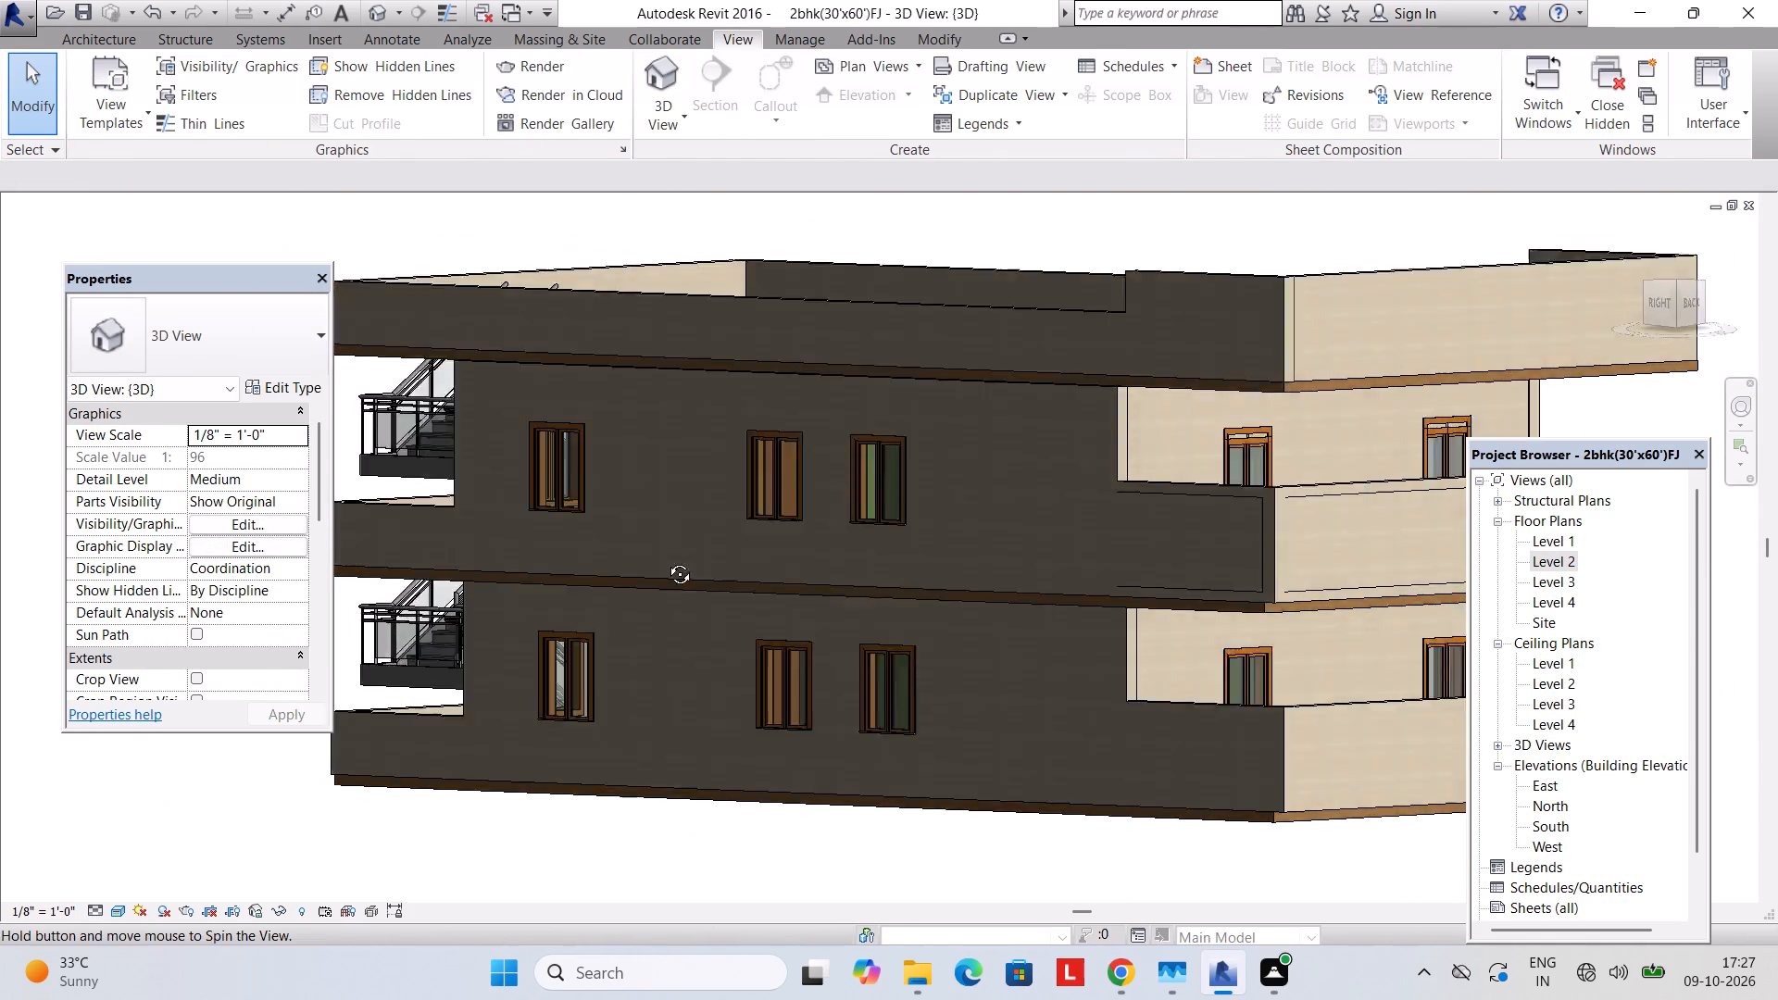
middle_click_drag(666, 560, 633, 561)
middle_click_drag(904, 581, 866, 590)
left_click(908, 532)
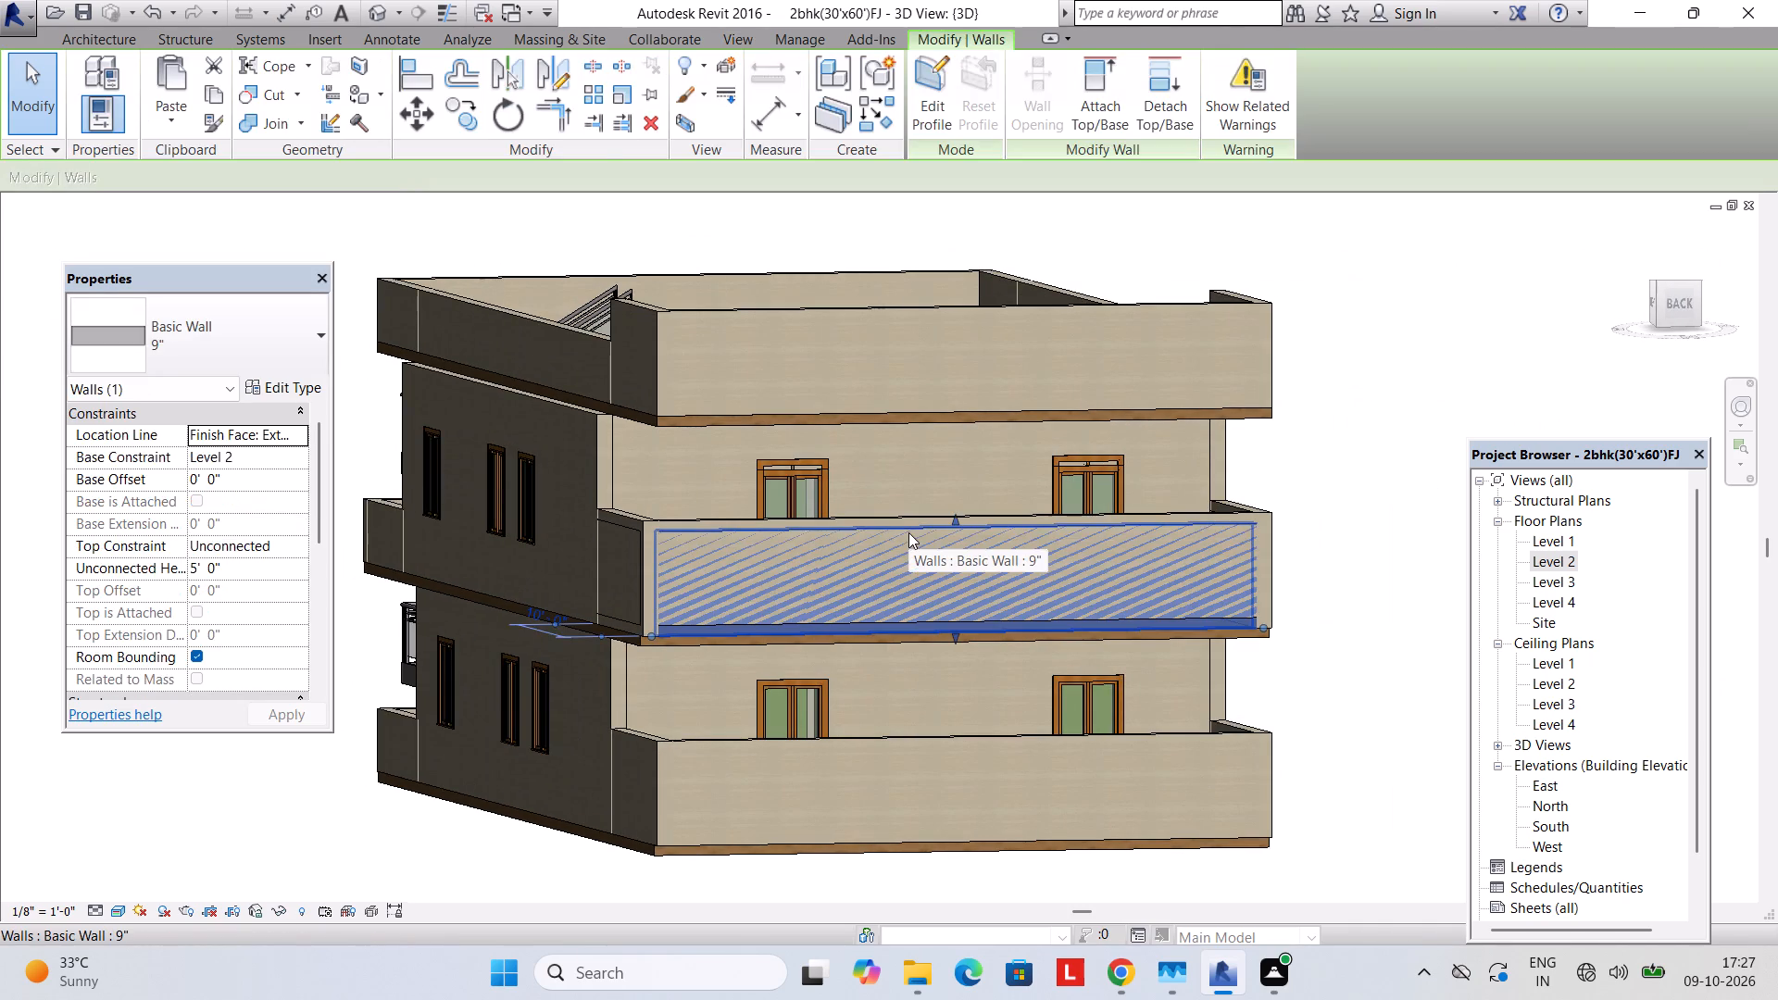
key("Delete")
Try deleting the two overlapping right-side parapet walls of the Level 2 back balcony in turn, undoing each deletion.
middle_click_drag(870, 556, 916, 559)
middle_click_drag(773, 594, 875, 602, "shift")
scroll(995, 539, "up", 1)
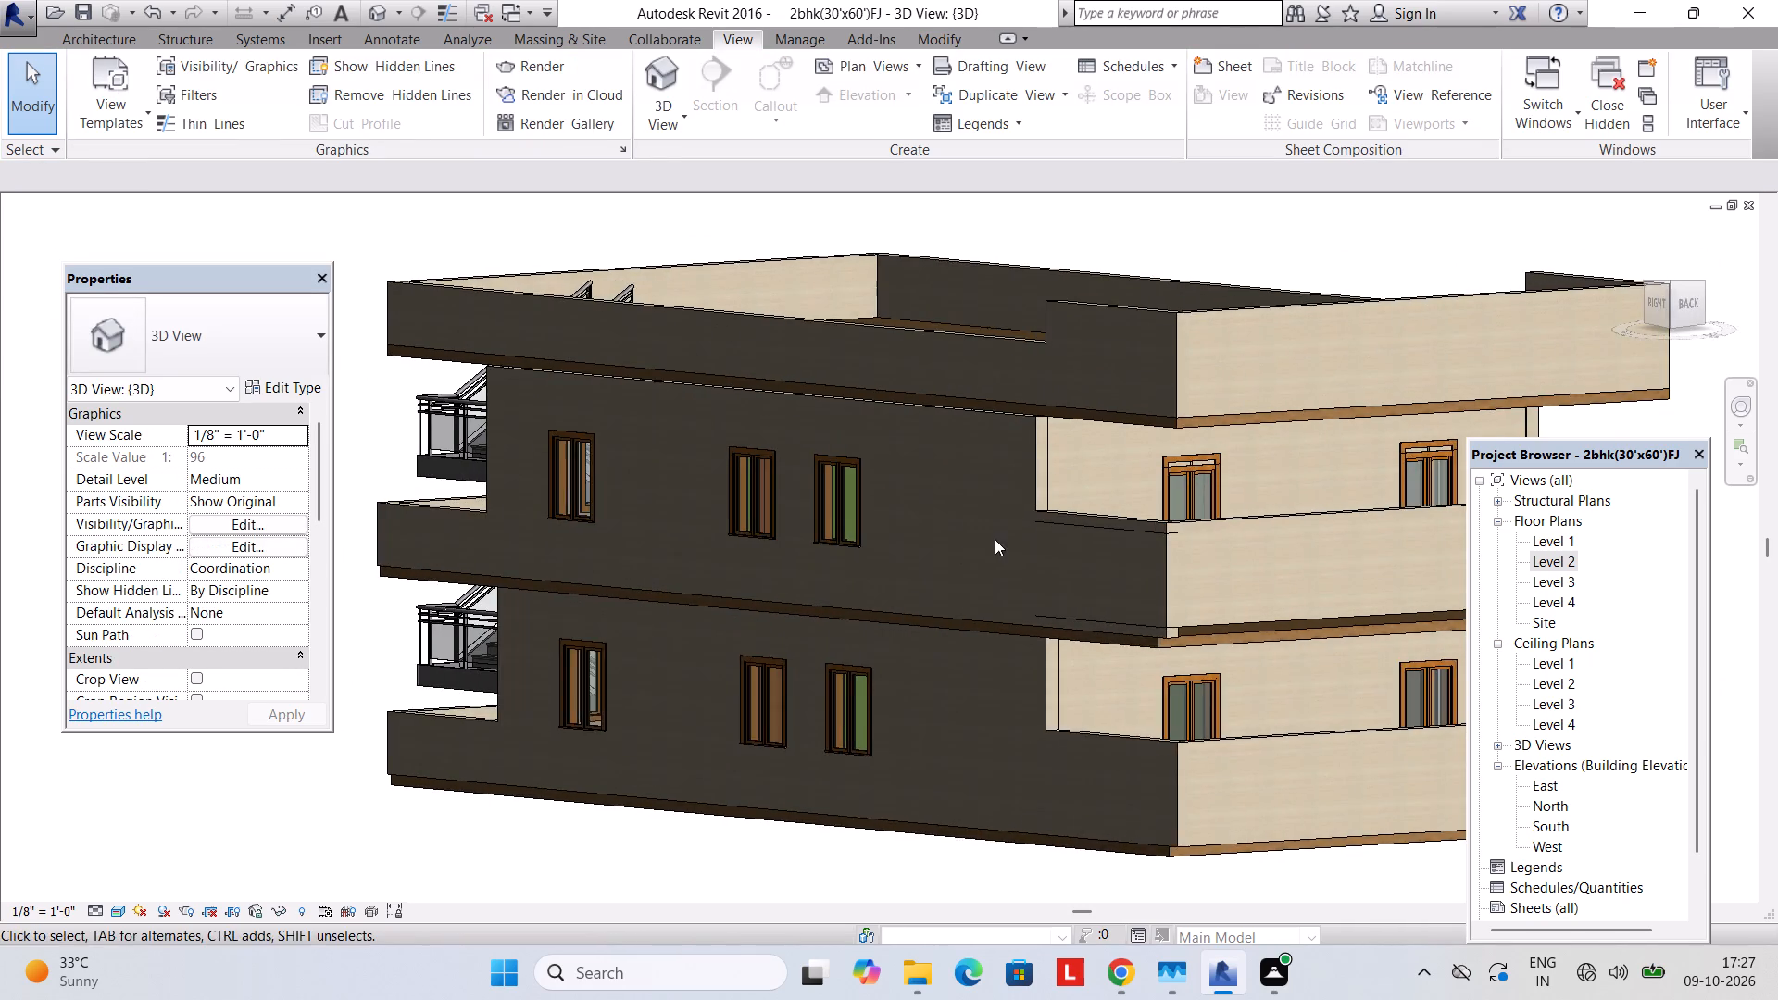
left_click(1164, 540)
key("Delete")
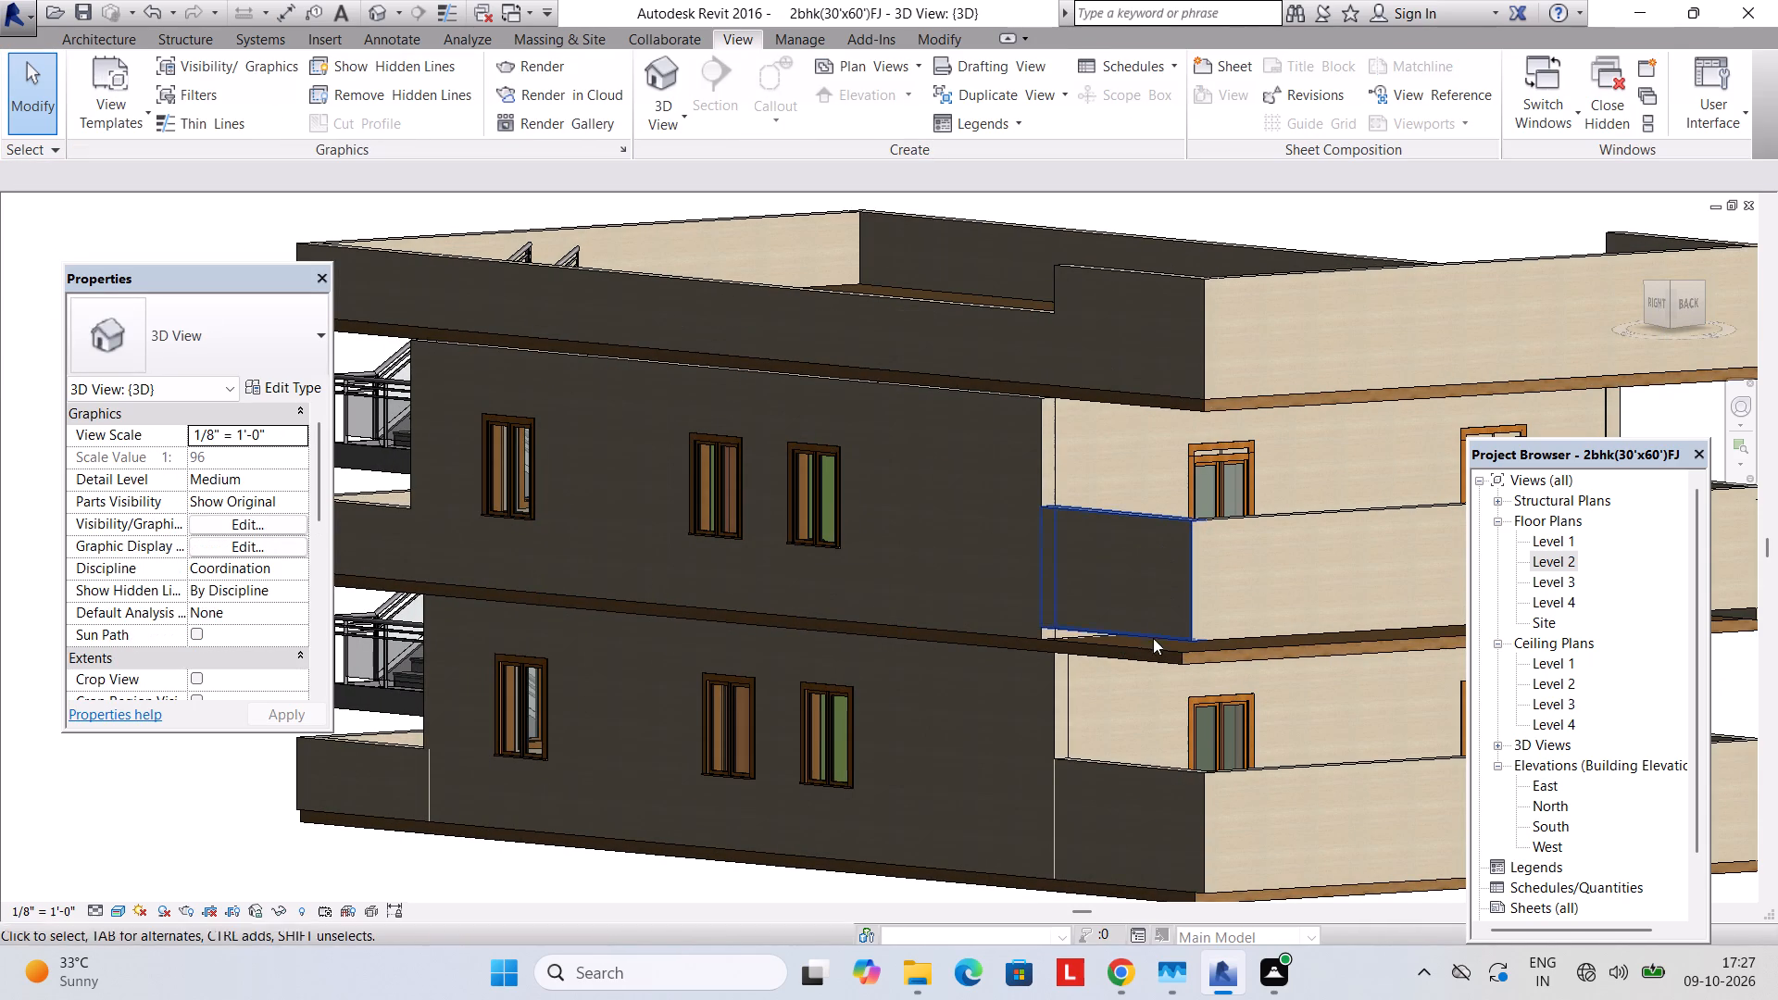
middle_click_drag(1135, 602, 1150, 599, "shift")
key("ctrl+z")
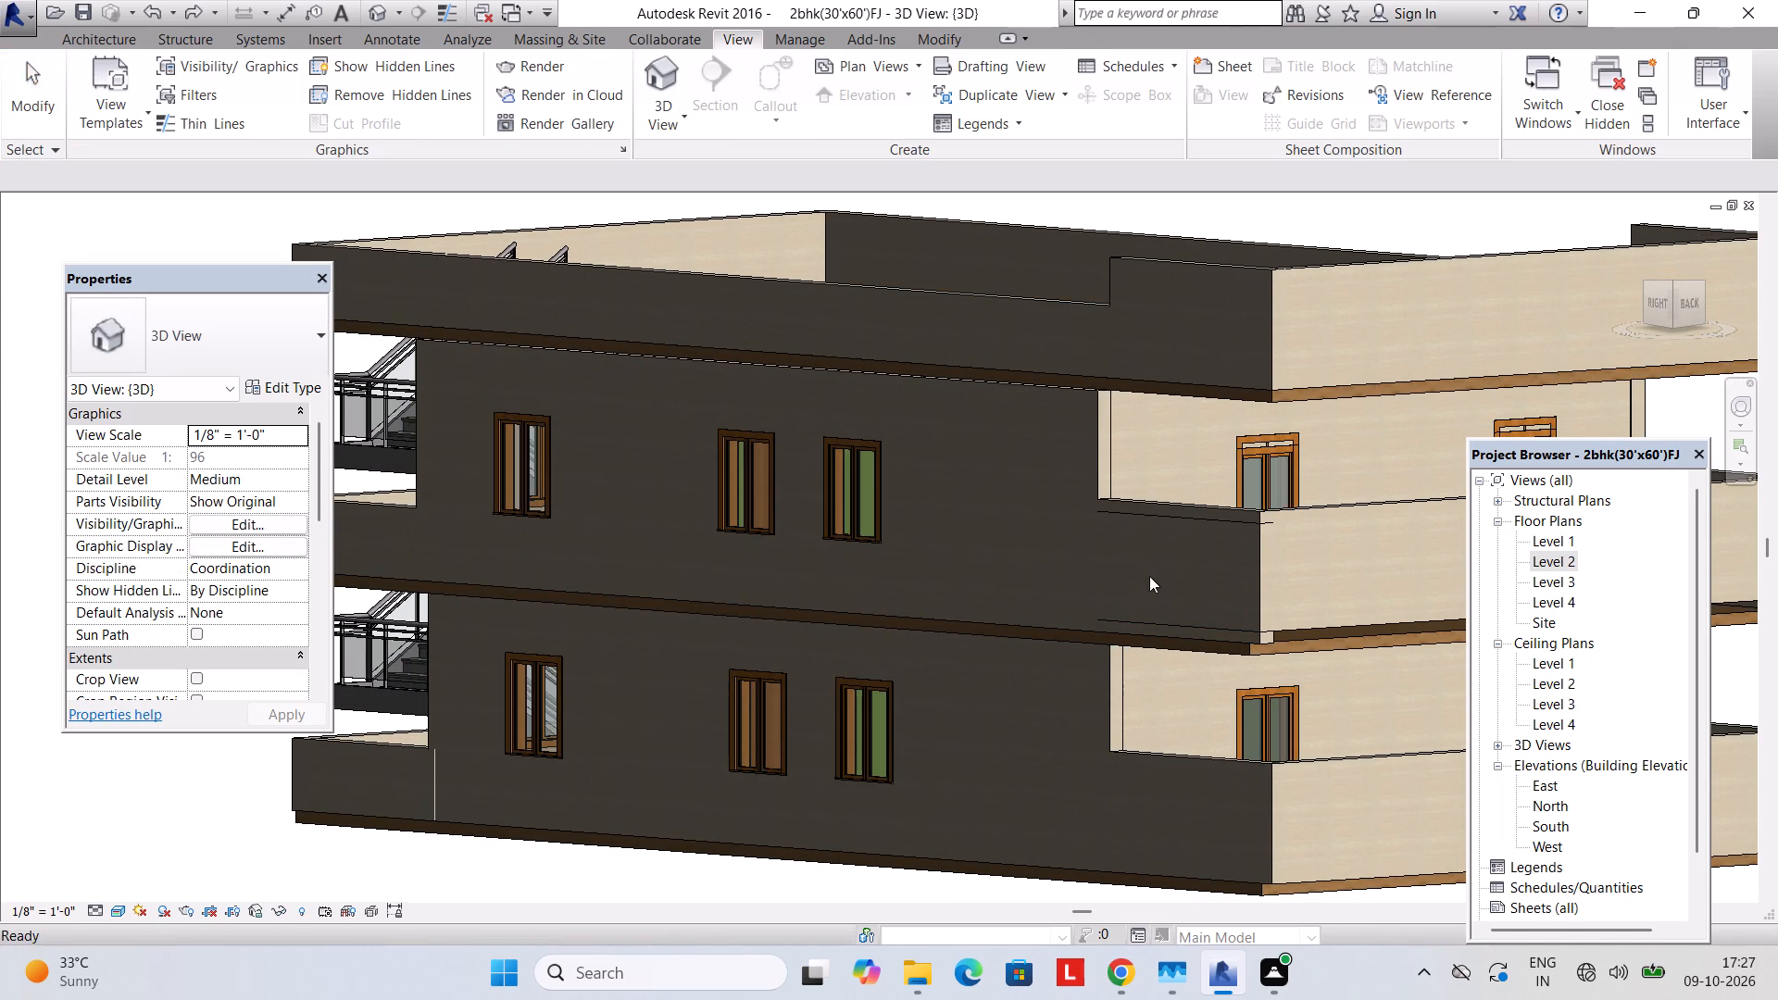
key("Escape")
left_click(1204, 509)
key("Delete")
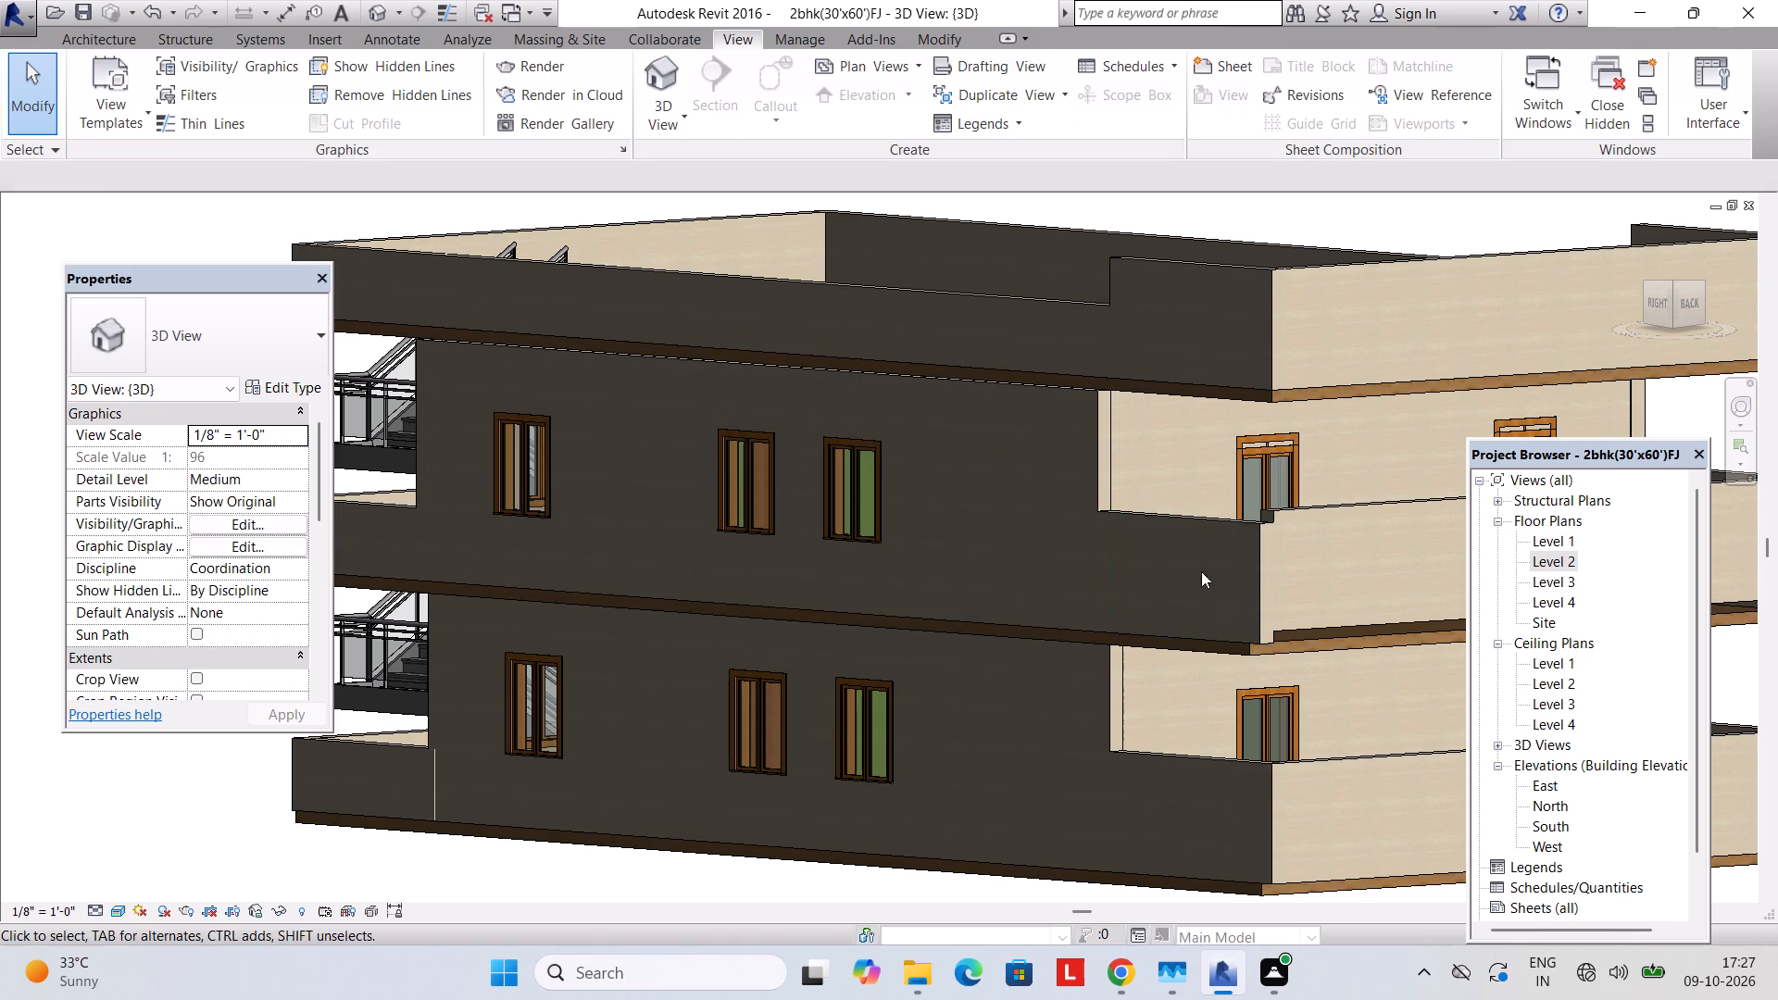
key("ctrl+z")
Delete the overlapping right-side parapet wall of the Level 2 back balcony that reaches down to the slab.
left_click(1227, 529)
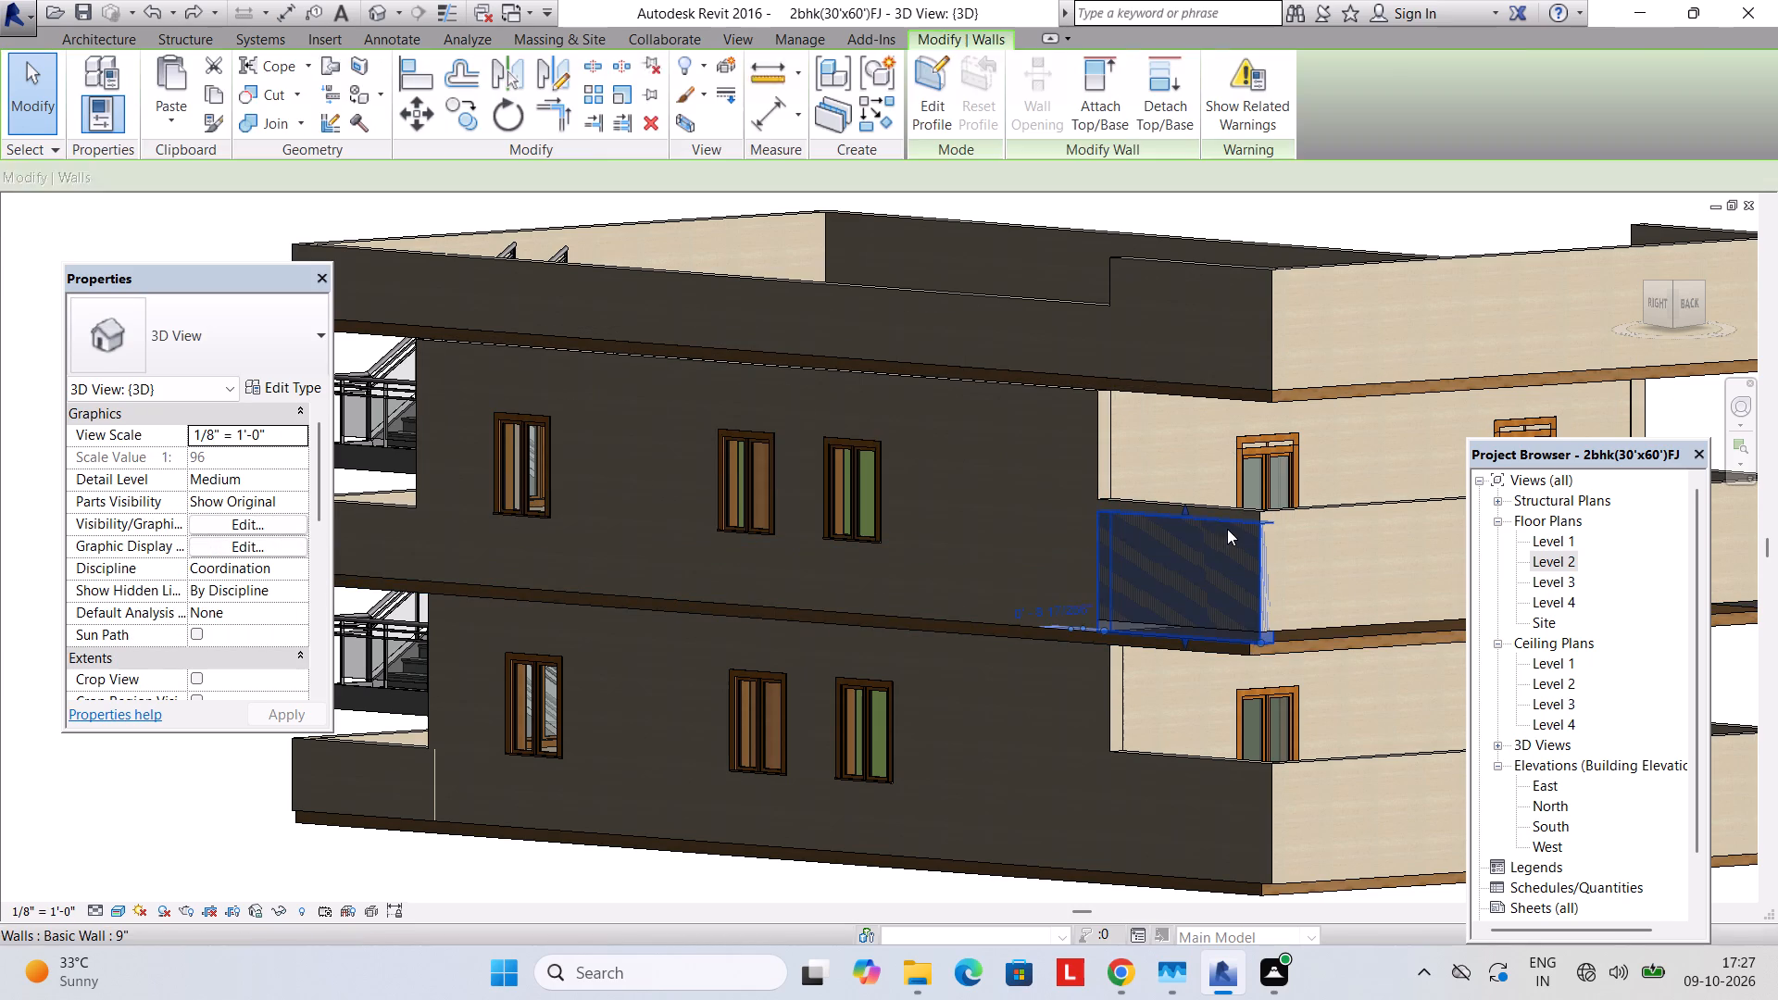
key("Delete")
Stretch the back balcony's remaining right-side parapet wall down to the Level 2 slab and set its unconnected height to 3'.
scroll(1222, 520, "up", 2)
left_click(1222, 506)
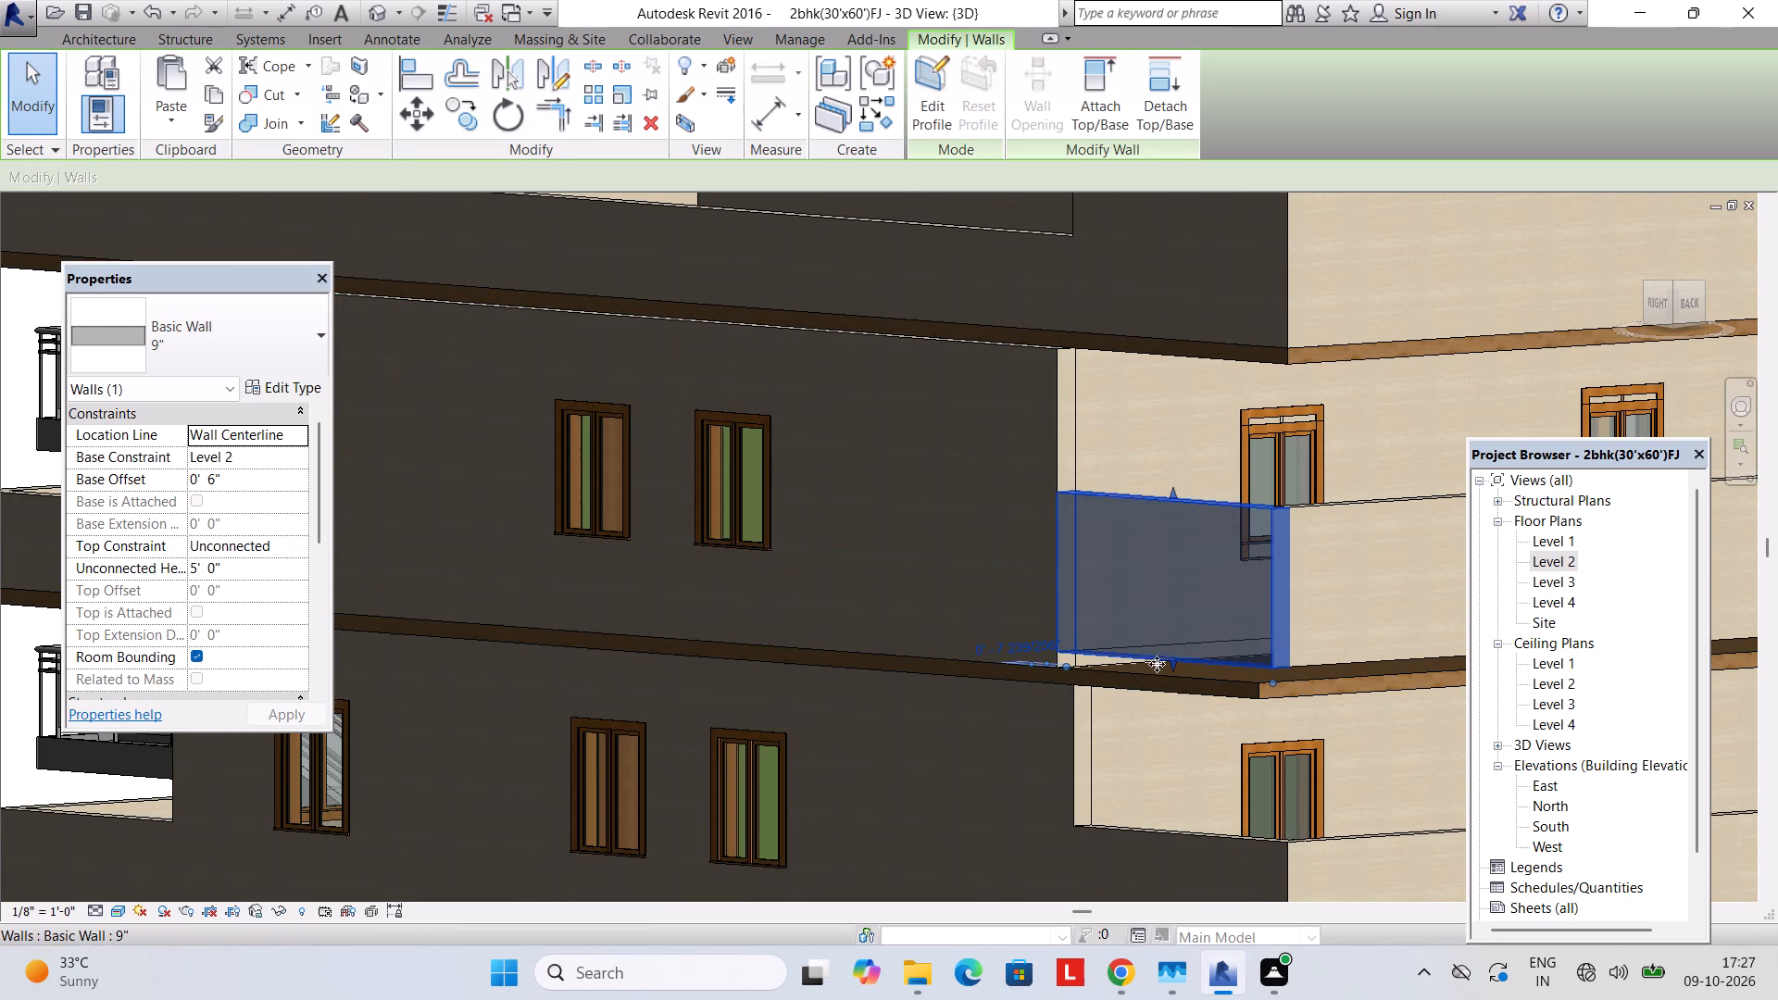
left_click_drag(1165, 655, 1165, 671)
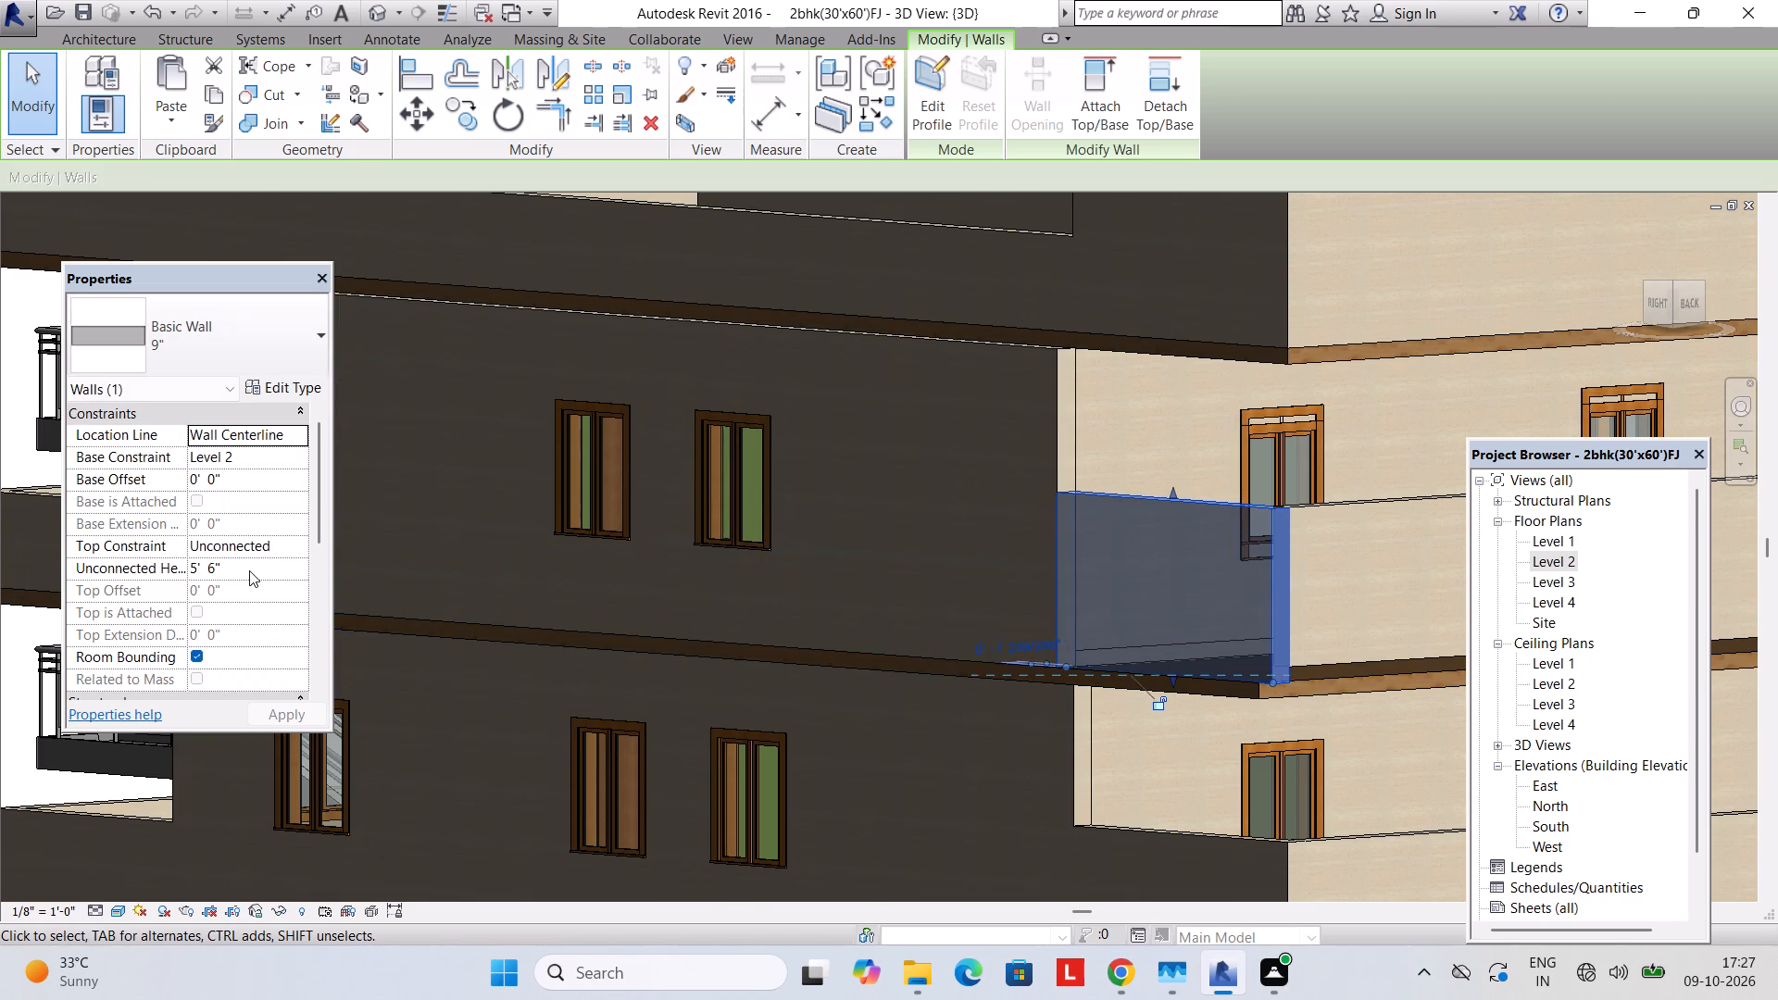
left_click(249, 570)
type("3'")
key("Return")
key("Return")
key("Return")
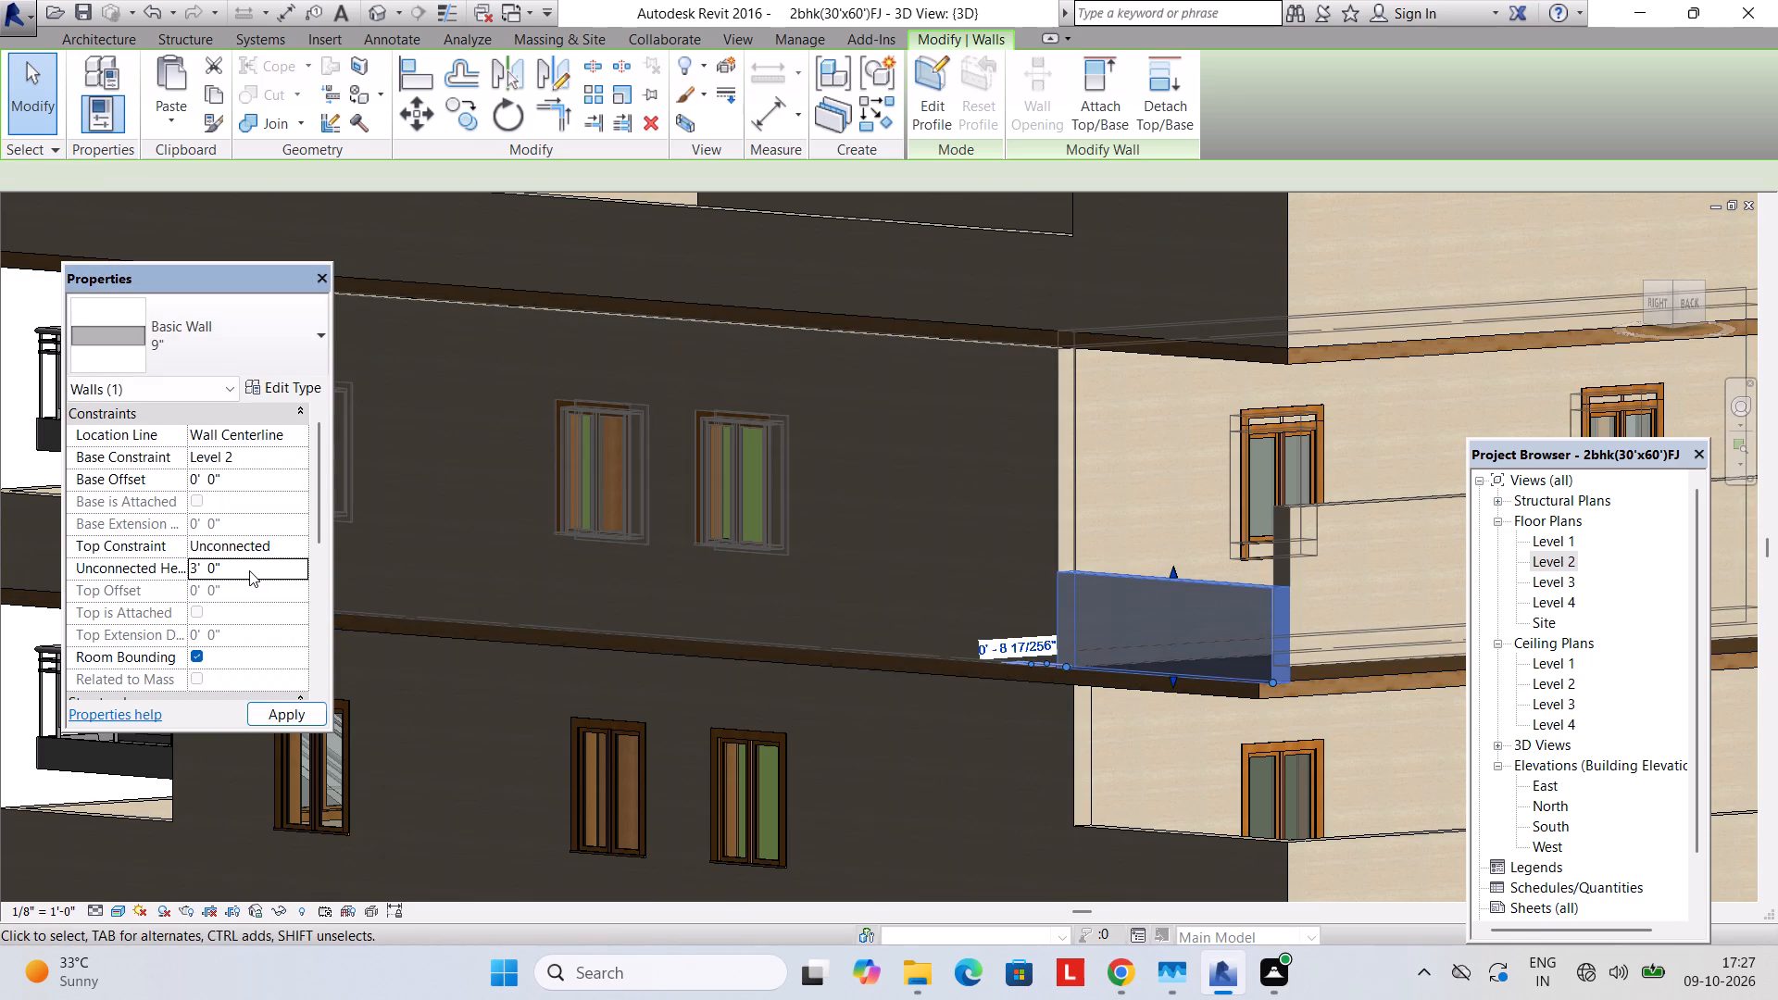
key("Escape")
Delete the overlapping left-side parapet wall with zero base offset on the Level 2 back balcony.
scroll(619, 565, "down", 3)
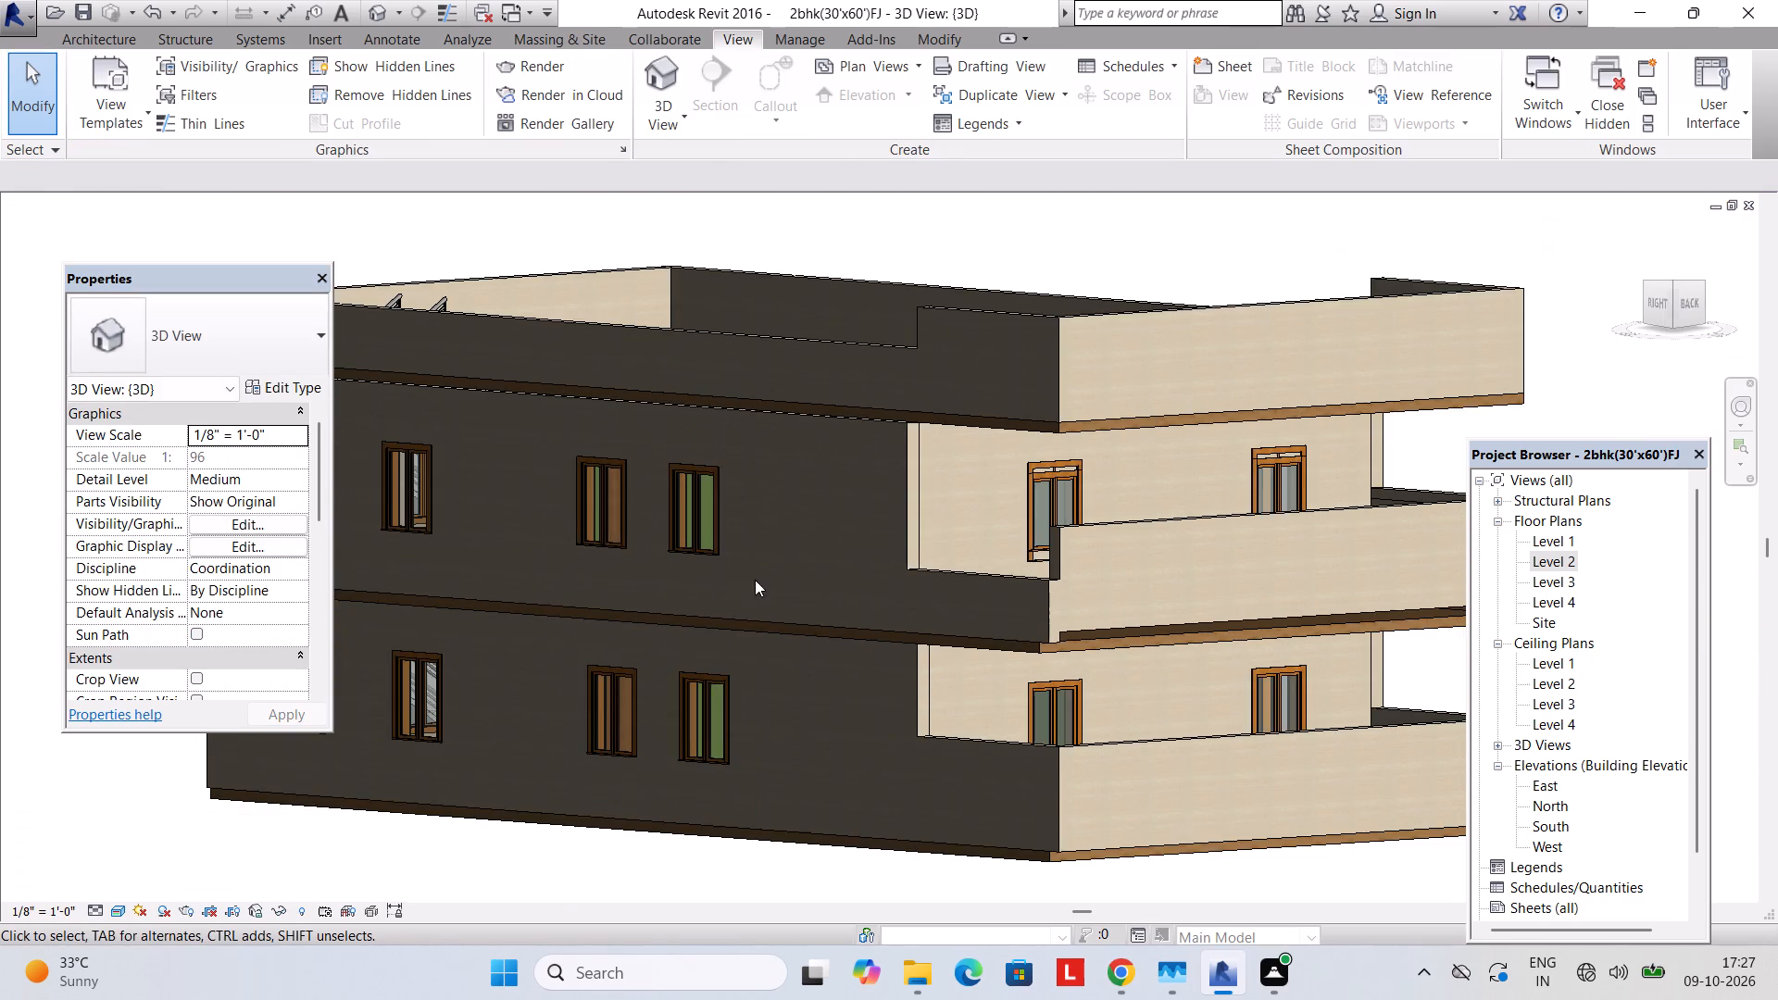
middle_click_drag(755, 580, 575, 586)
middle_click_drag(682, 570, 546, 591, "shift")
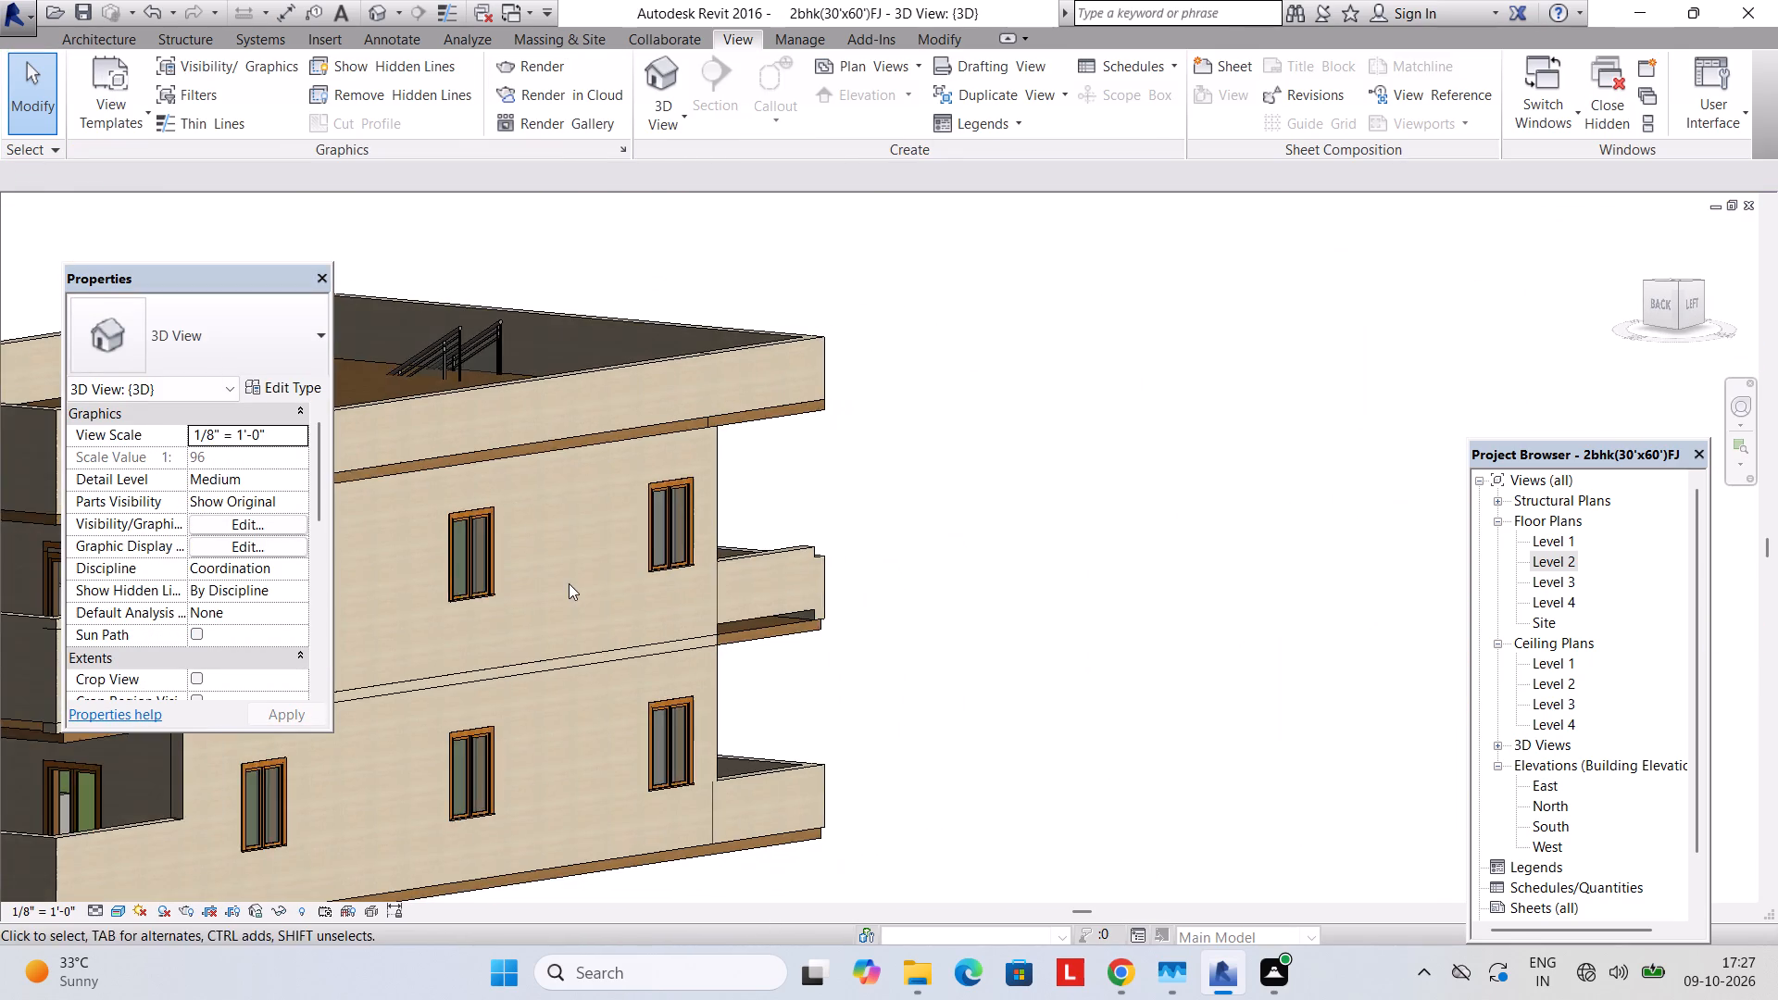
middle_click_drag(572, 581, 1012, 500)
left_click(520, 548)
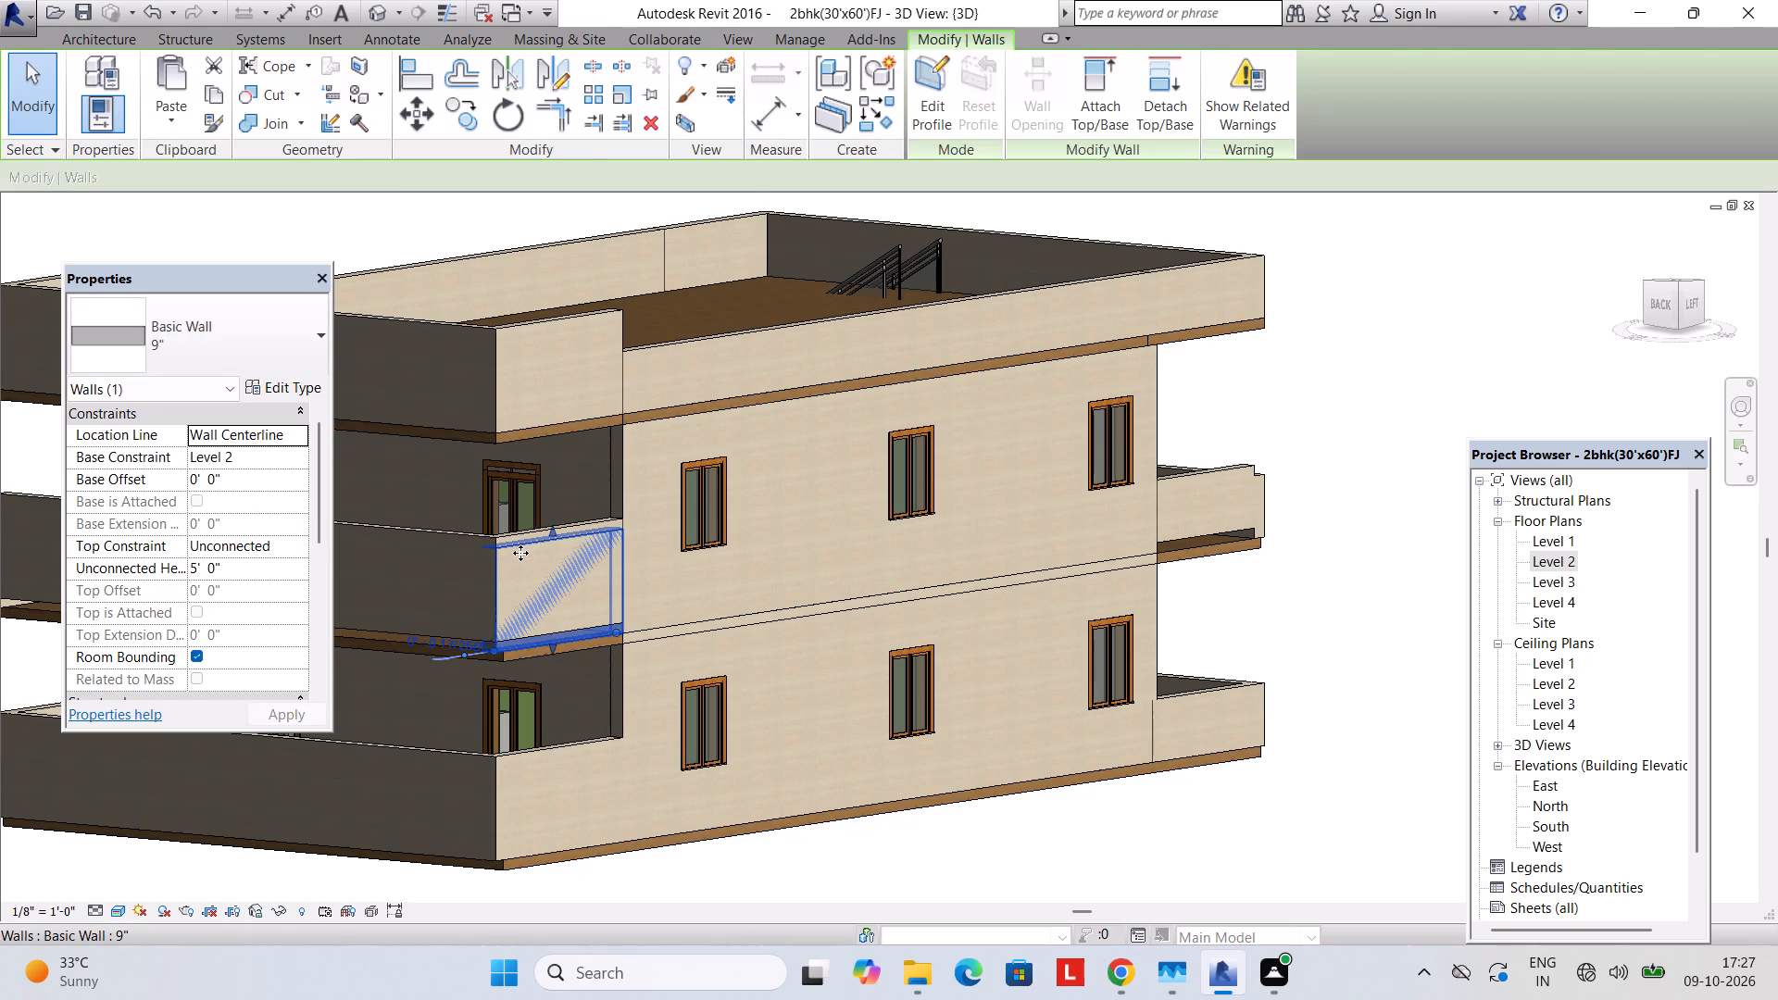
key("Delete")
Stretch the back balcony's remaining left-side parapet wall down to the Level 2 slab and set its unconnected height to 3'.
left_click(545, 527)
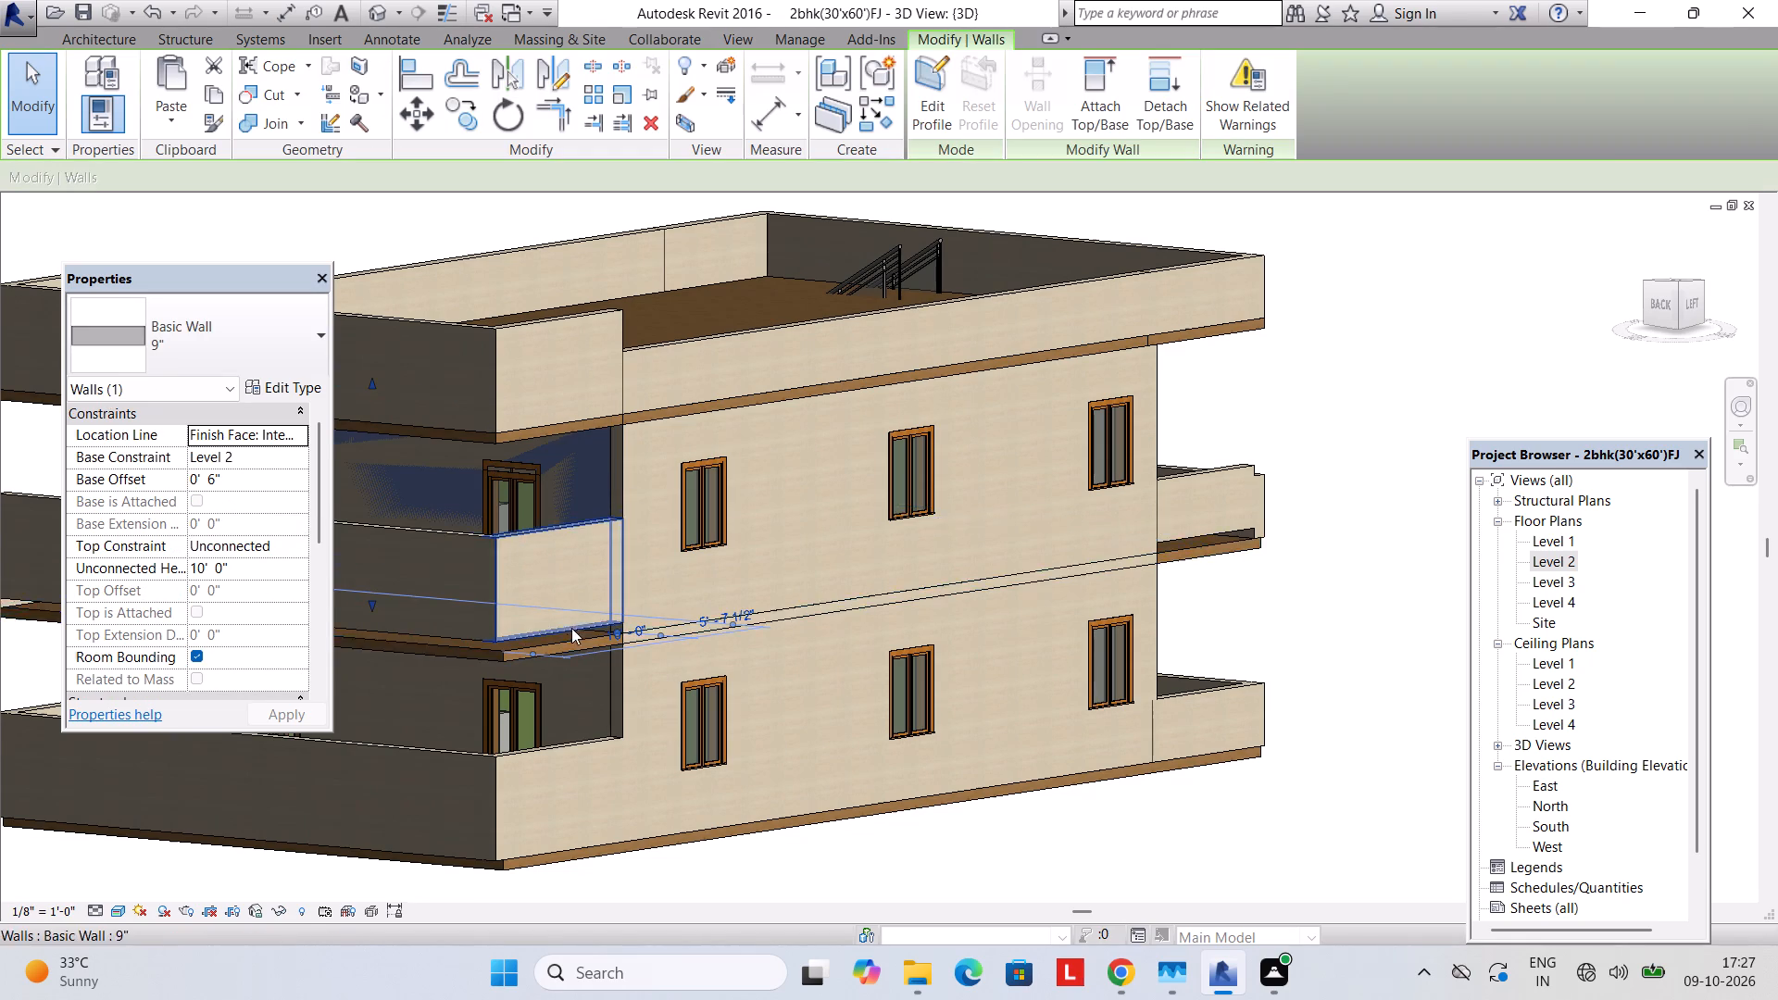
scroll(568, 614, "up", 2)
left_click(564, 510)
left_click_drag(548, 639, 549, 663)
scroll(549, 589, "up", 2)
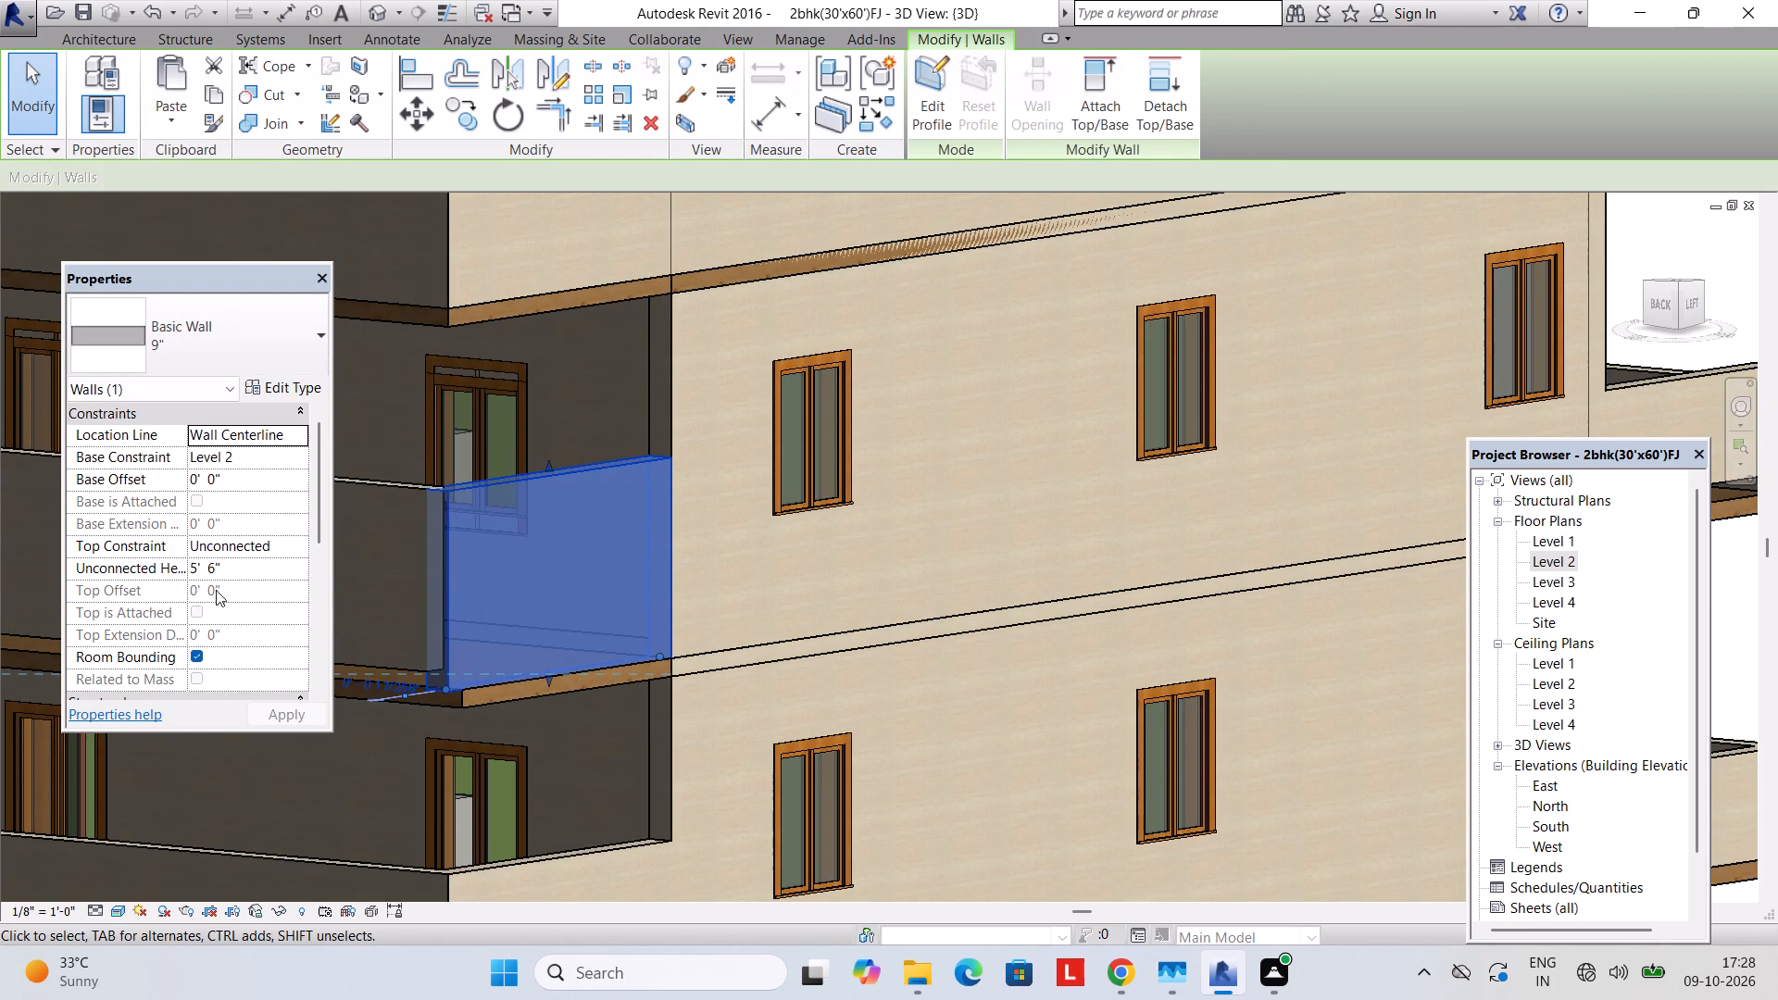
left_click(245, 566)
type("3'")
key("Return")
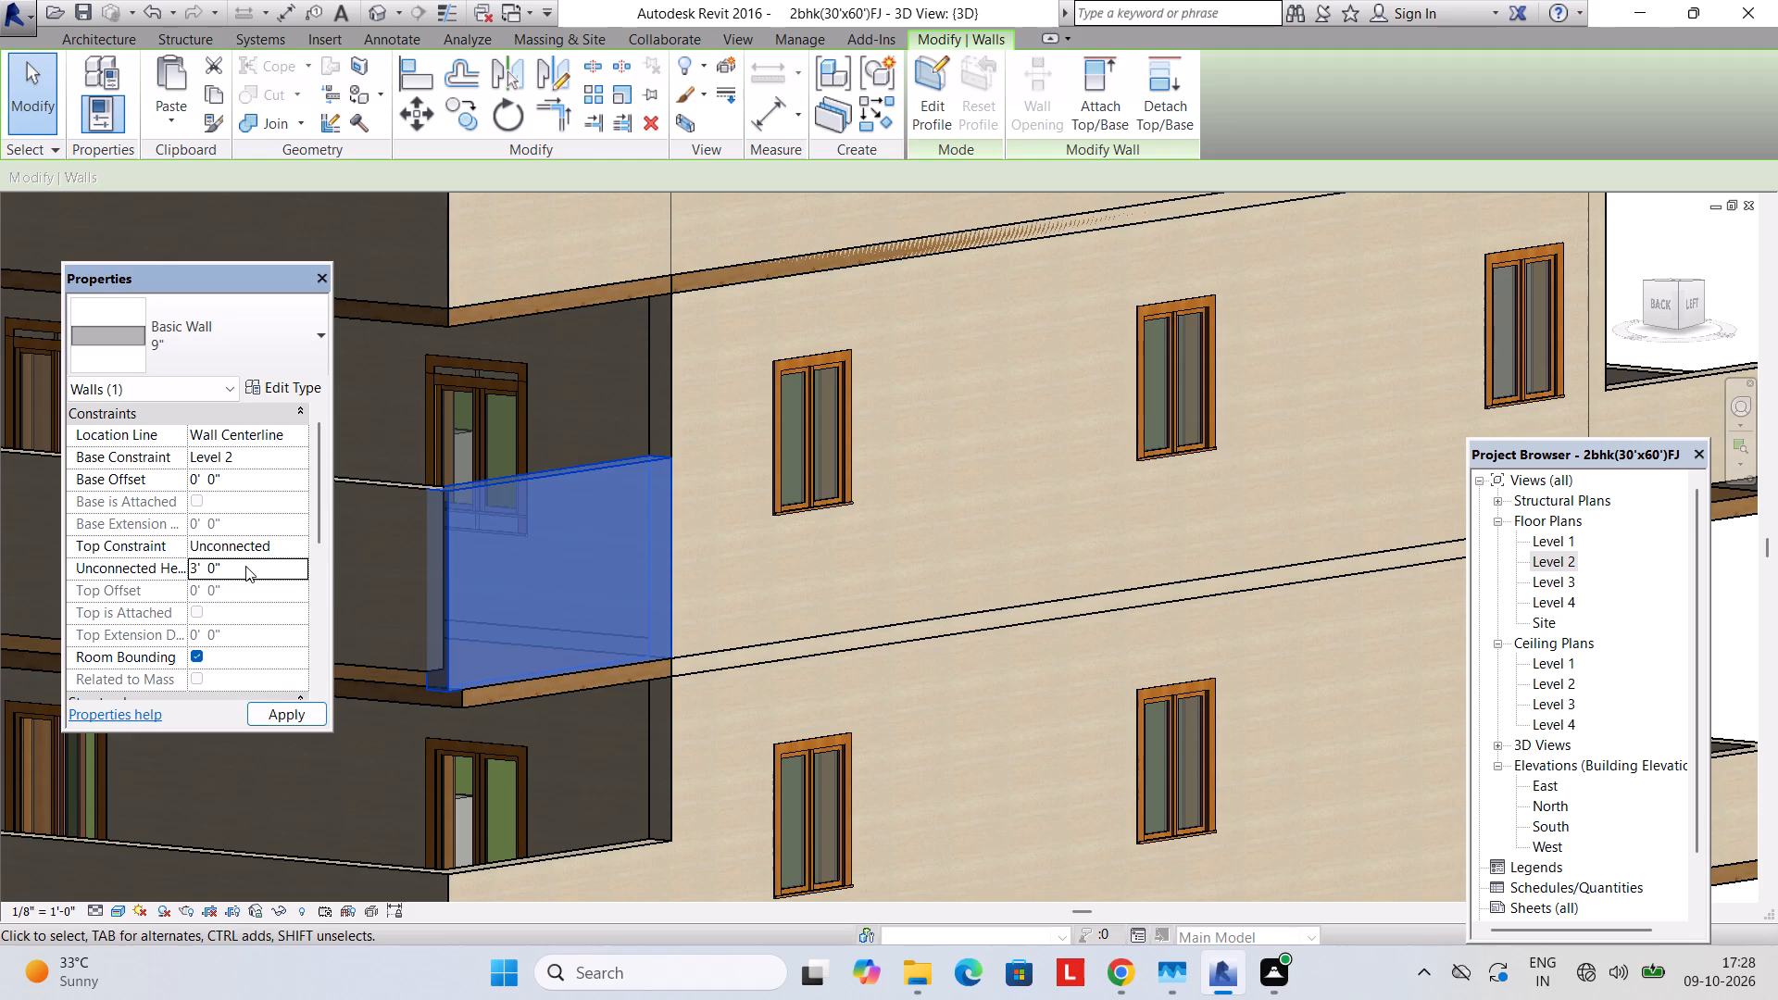
key("Return")
key("Escape")
key("Escape")
Set the unconnected height of the long Level 2 back balcony parapet wall to 3'.
middle_click_drag(247, 566, 587, 566)
scroll(496, 566, "down", 3)
middle_click_drag(483, 608, 638, 645)
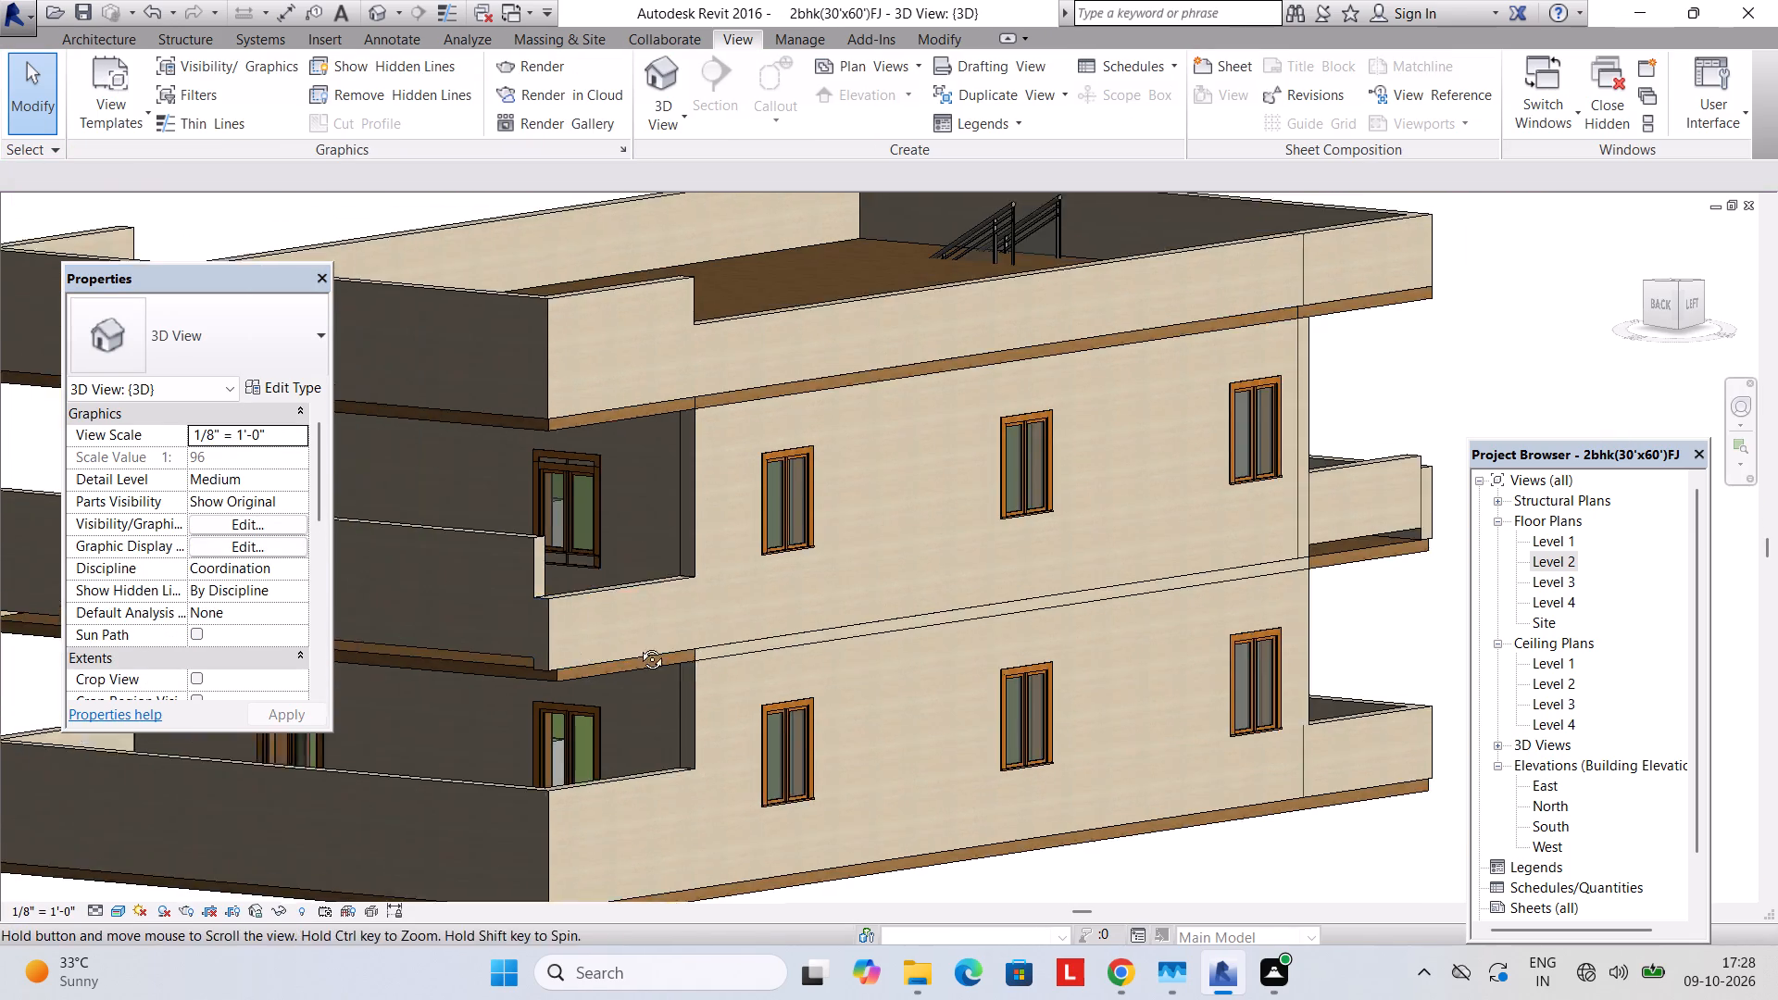
middle_click_drag(638, 645, 746, 663)
middle_click_drag(938, 657, 944, 810, "shift")
scroll(946, 724, "down", 1, "shift")
middle_click_drag(928, 756, 363, 456)
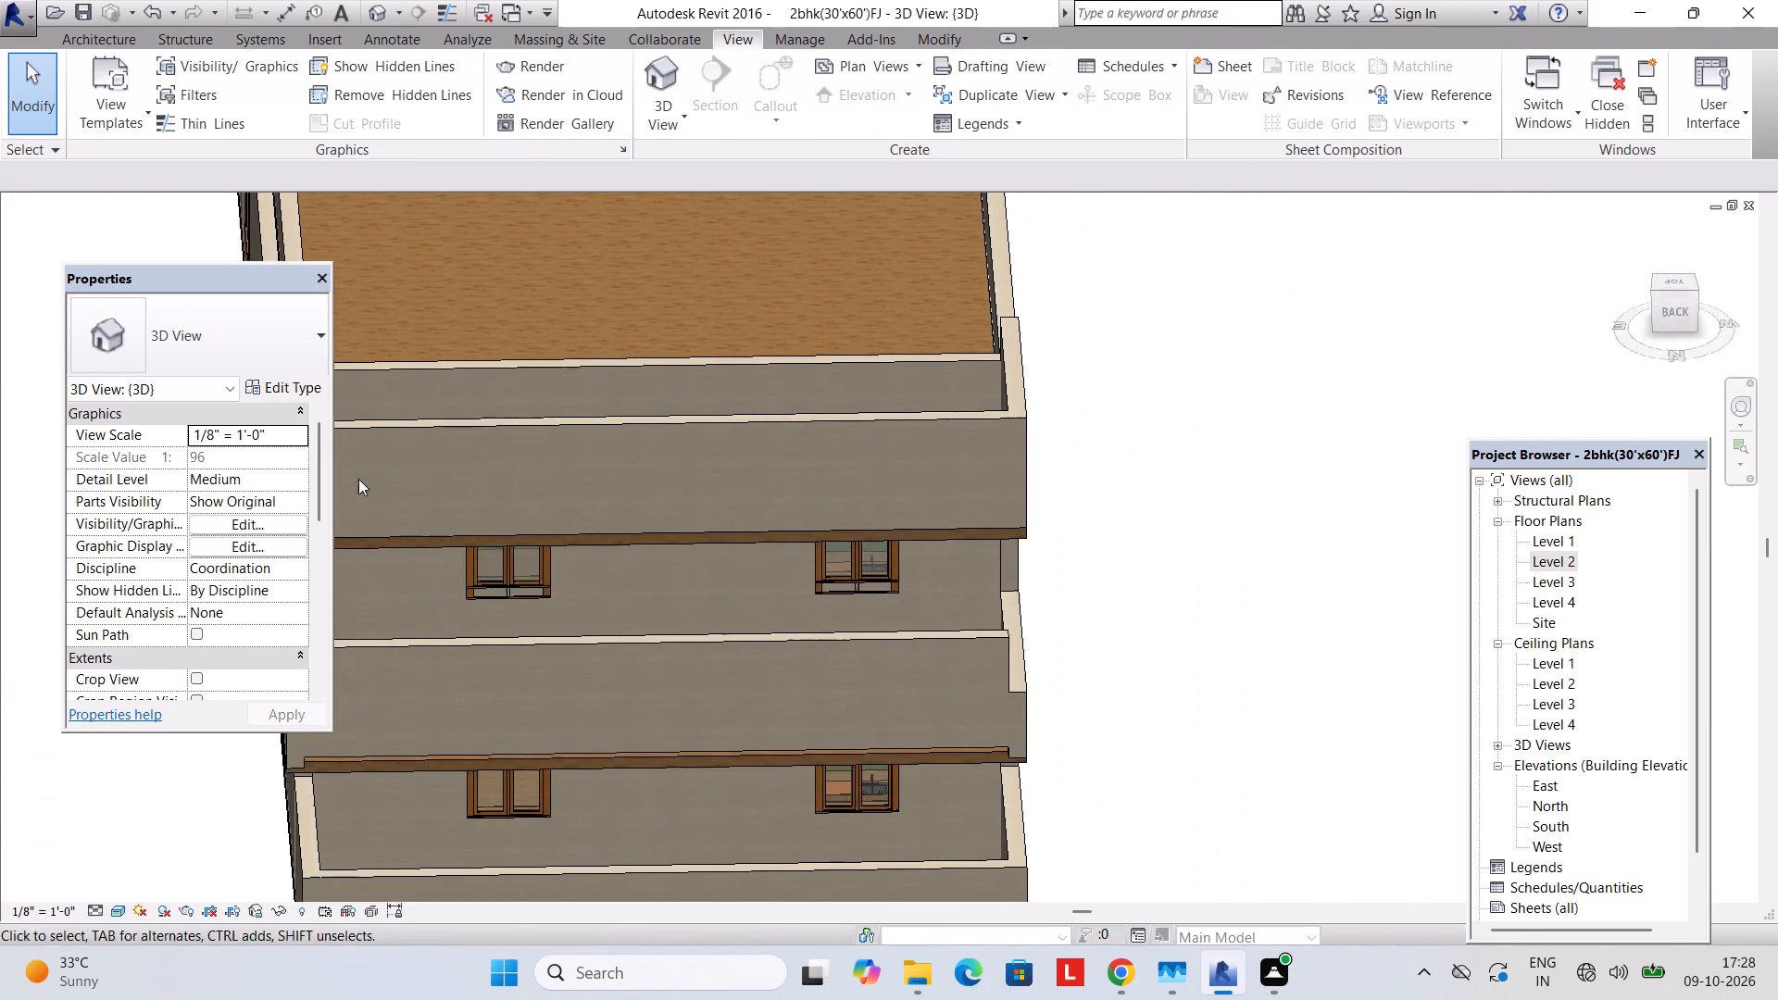
middle_click_drag(596, 658, 778, 695, "shift")
middle_click_drag(796, 623, 280, 699)
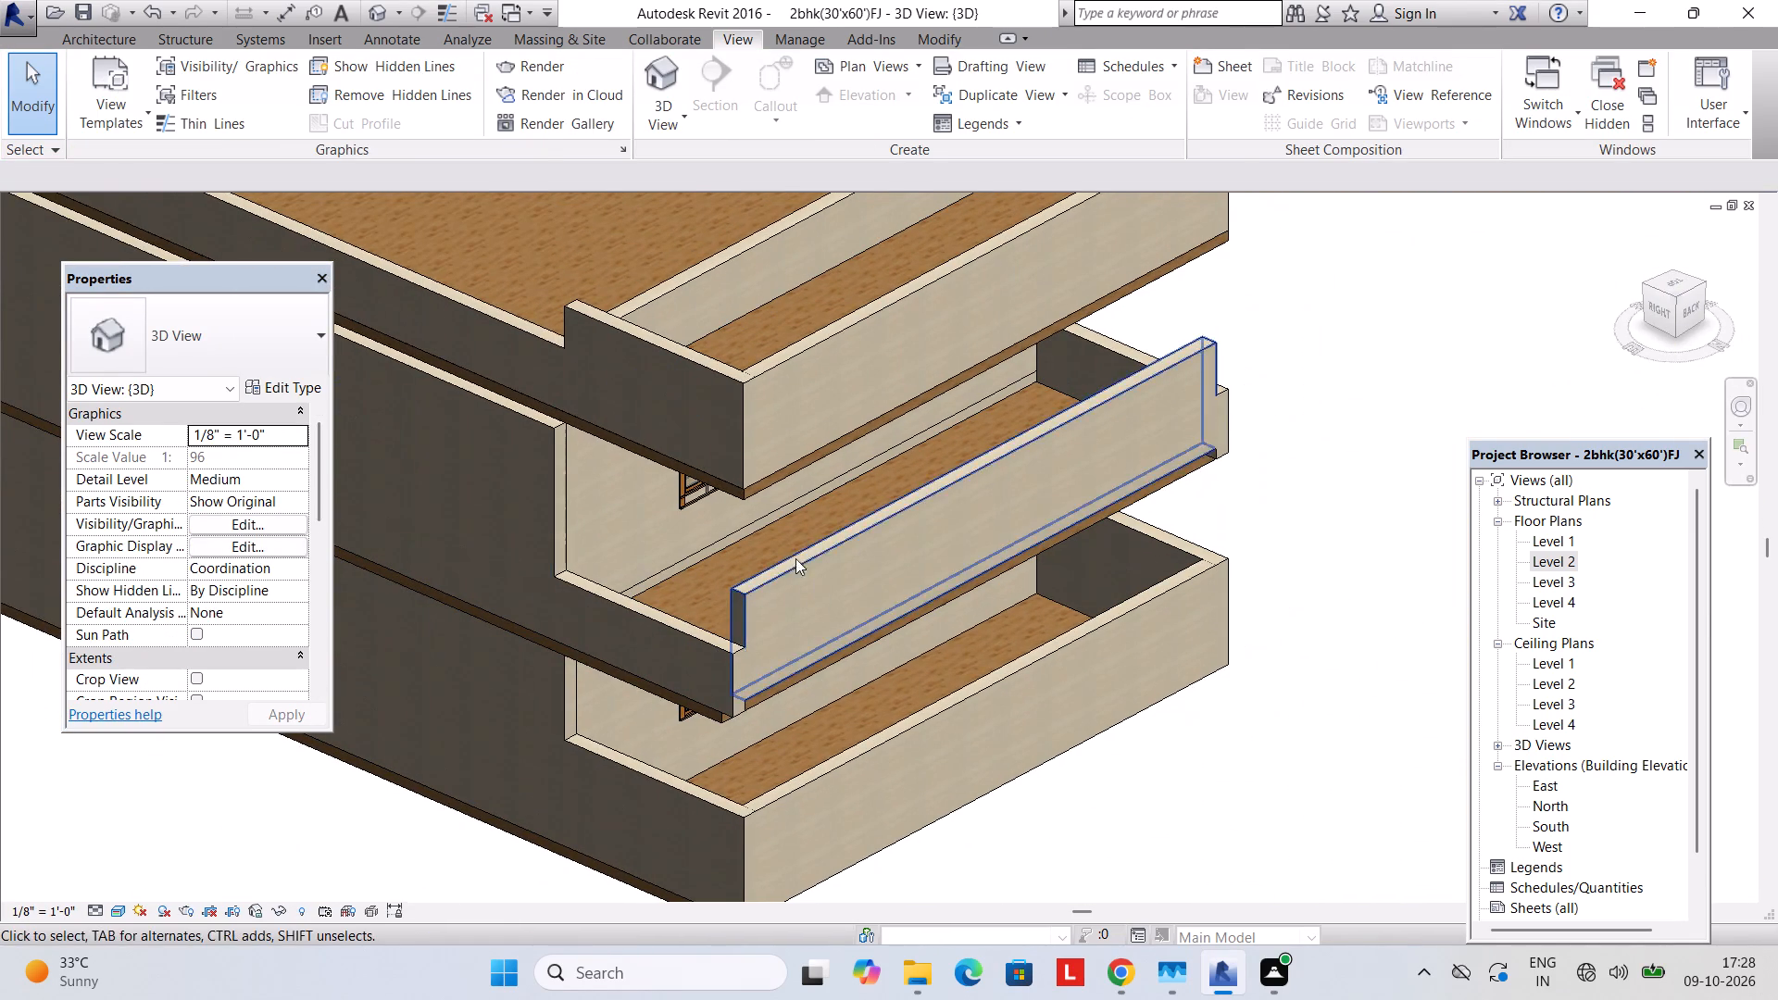
left_click(792, 554)
left_click(251, 565)
type("3'")
key("Return")
key("Return")
key("Escape")
key("Escape")
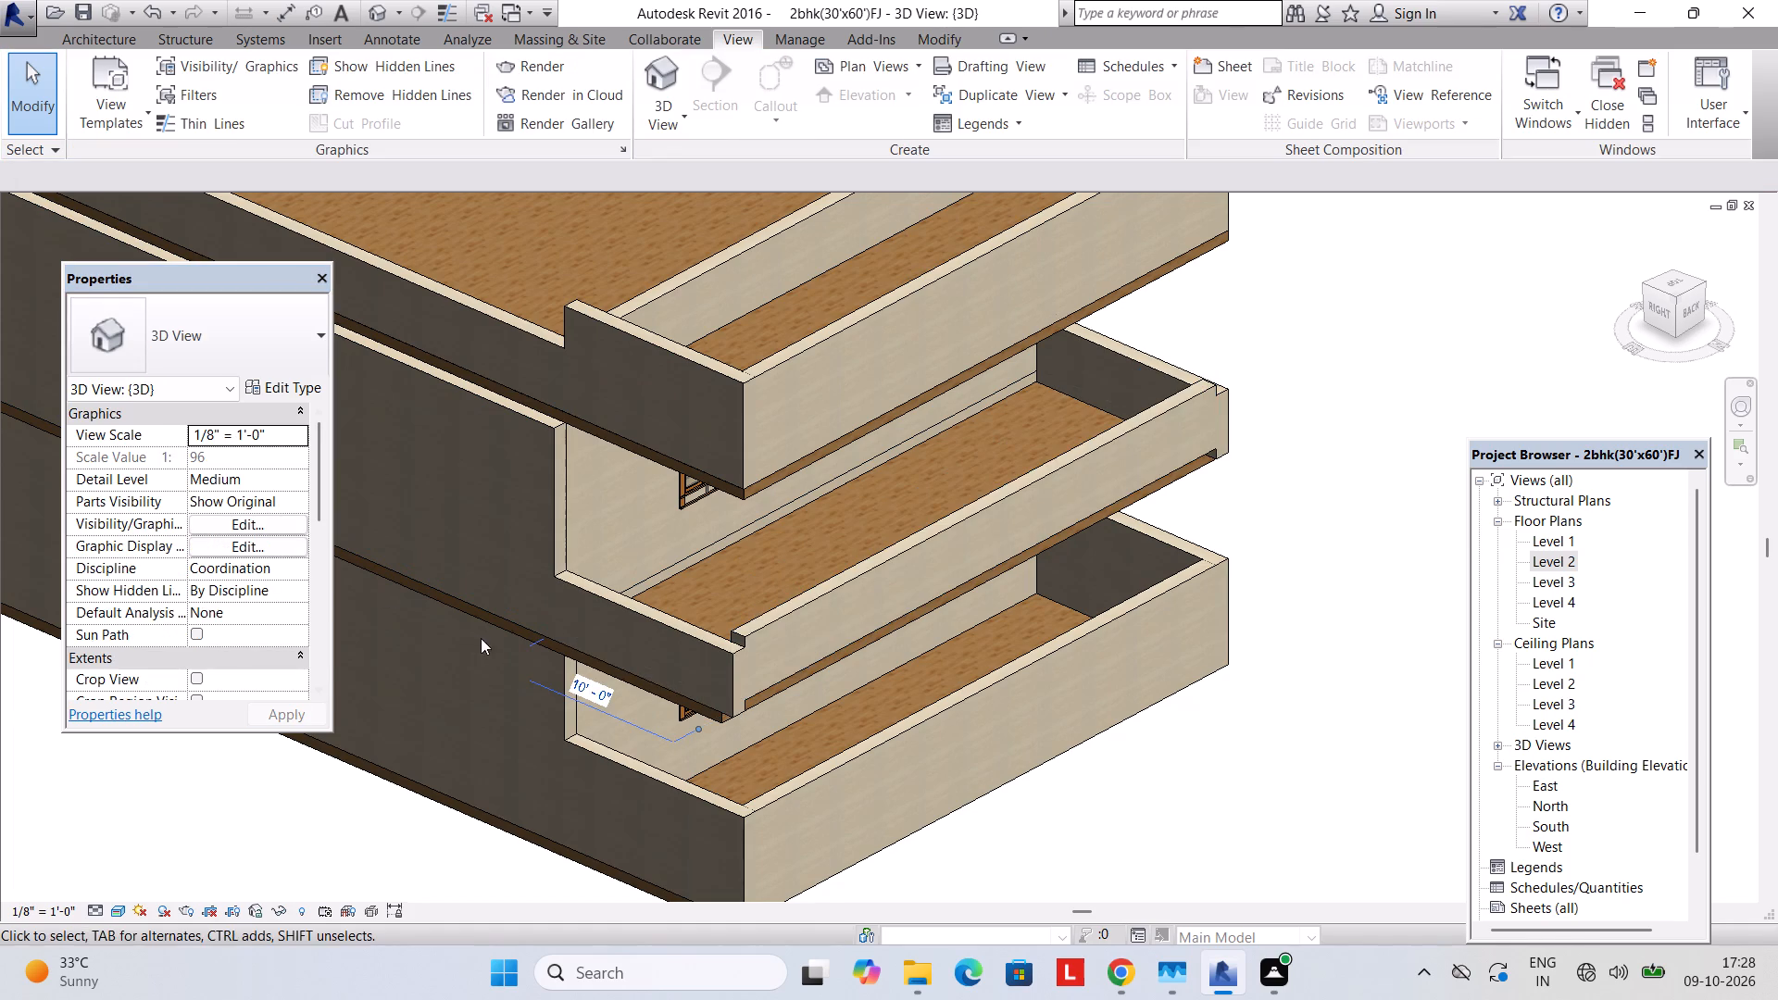
Examine the long Level 2 back balcony parapet, its base offset and its corners with the side walls.
middle_click_drag(481, 638, 386, 526, "shift")
middle_click_drag(483, 562, 630, 553)
left_click(619, 538)
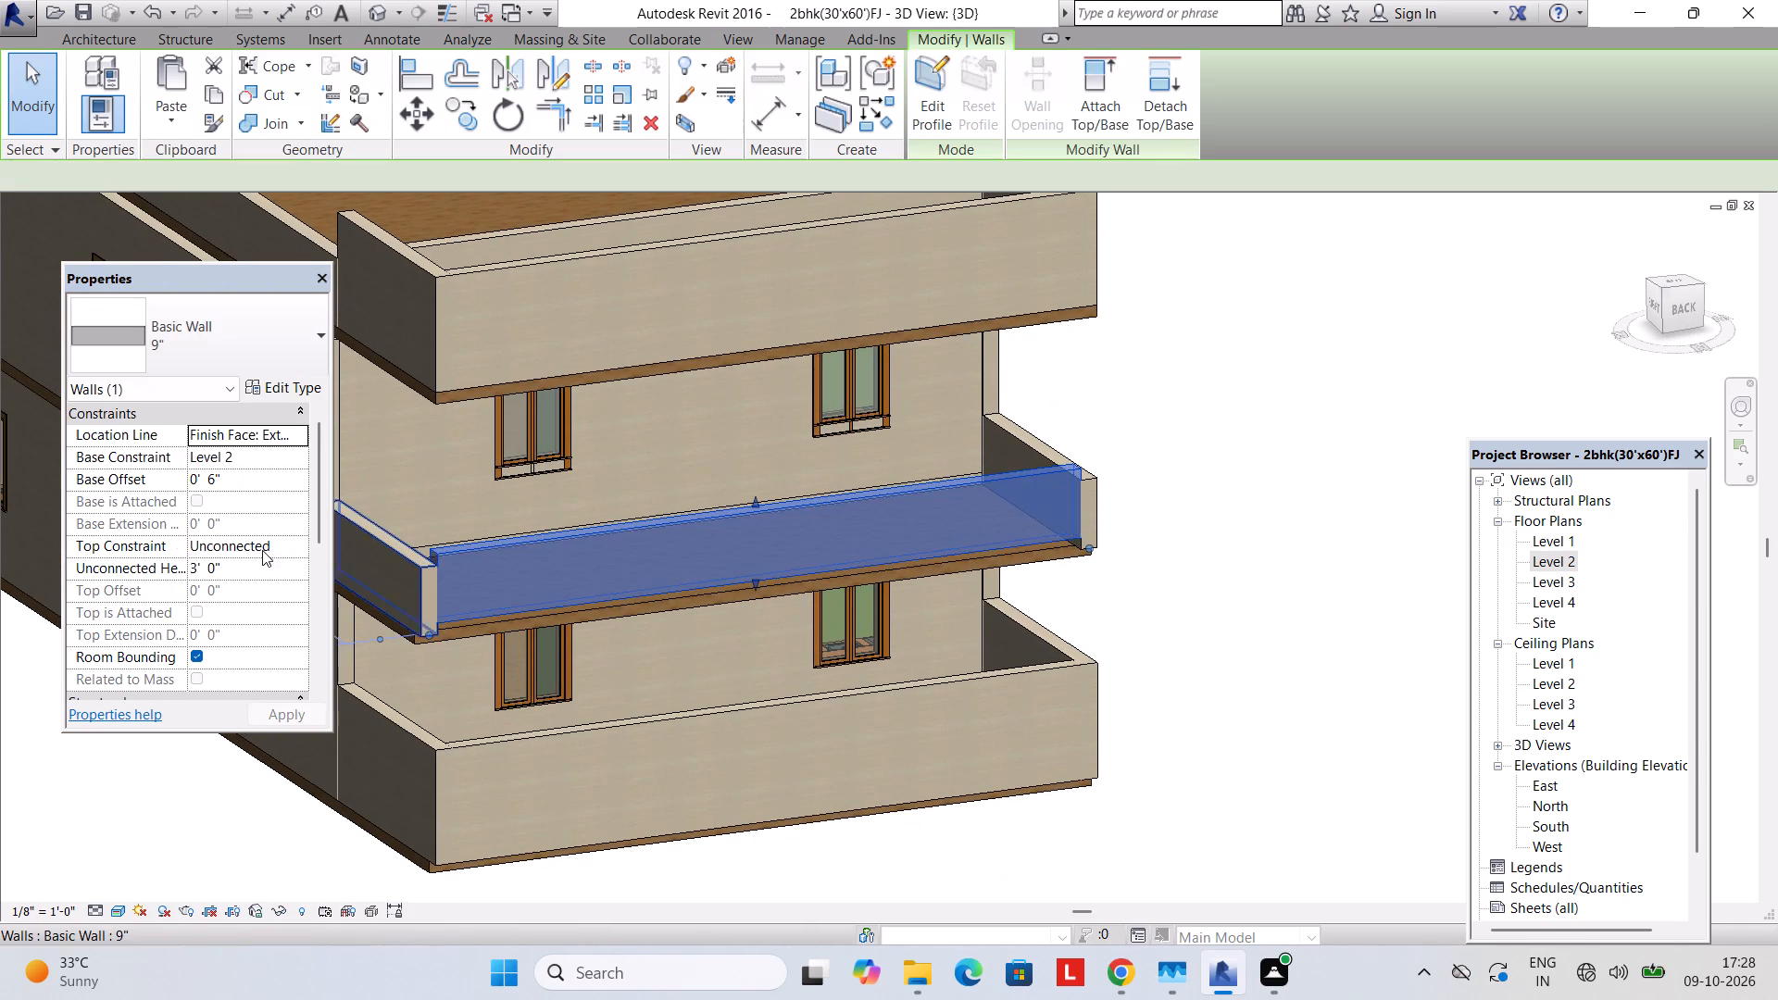
key("Escape")
middle_click_drag(432, 640, 580, 778, "shift")
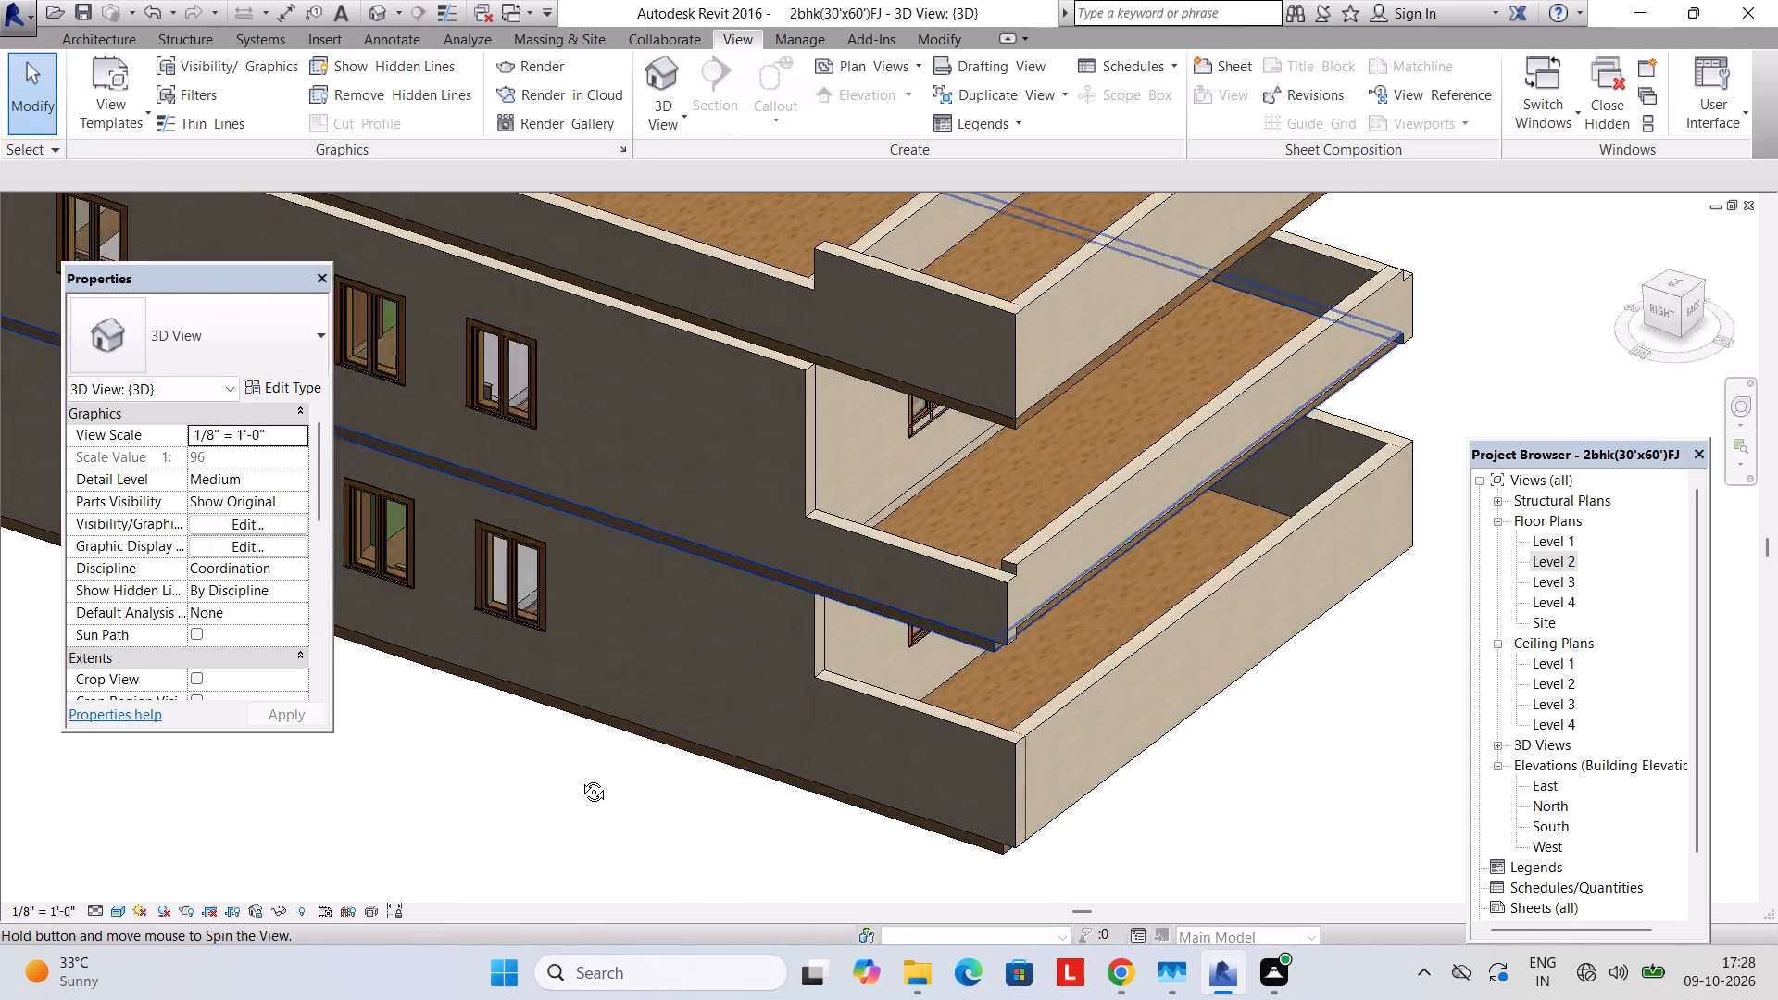
middle_click_drag(580, 778, 582, 779, "shift")
middle_click_drag(705, 481, 487, 620)
middle_click_drag(627, 633, 628, 514)
middle_click_drag(732, 634, 736, 417, "shift")
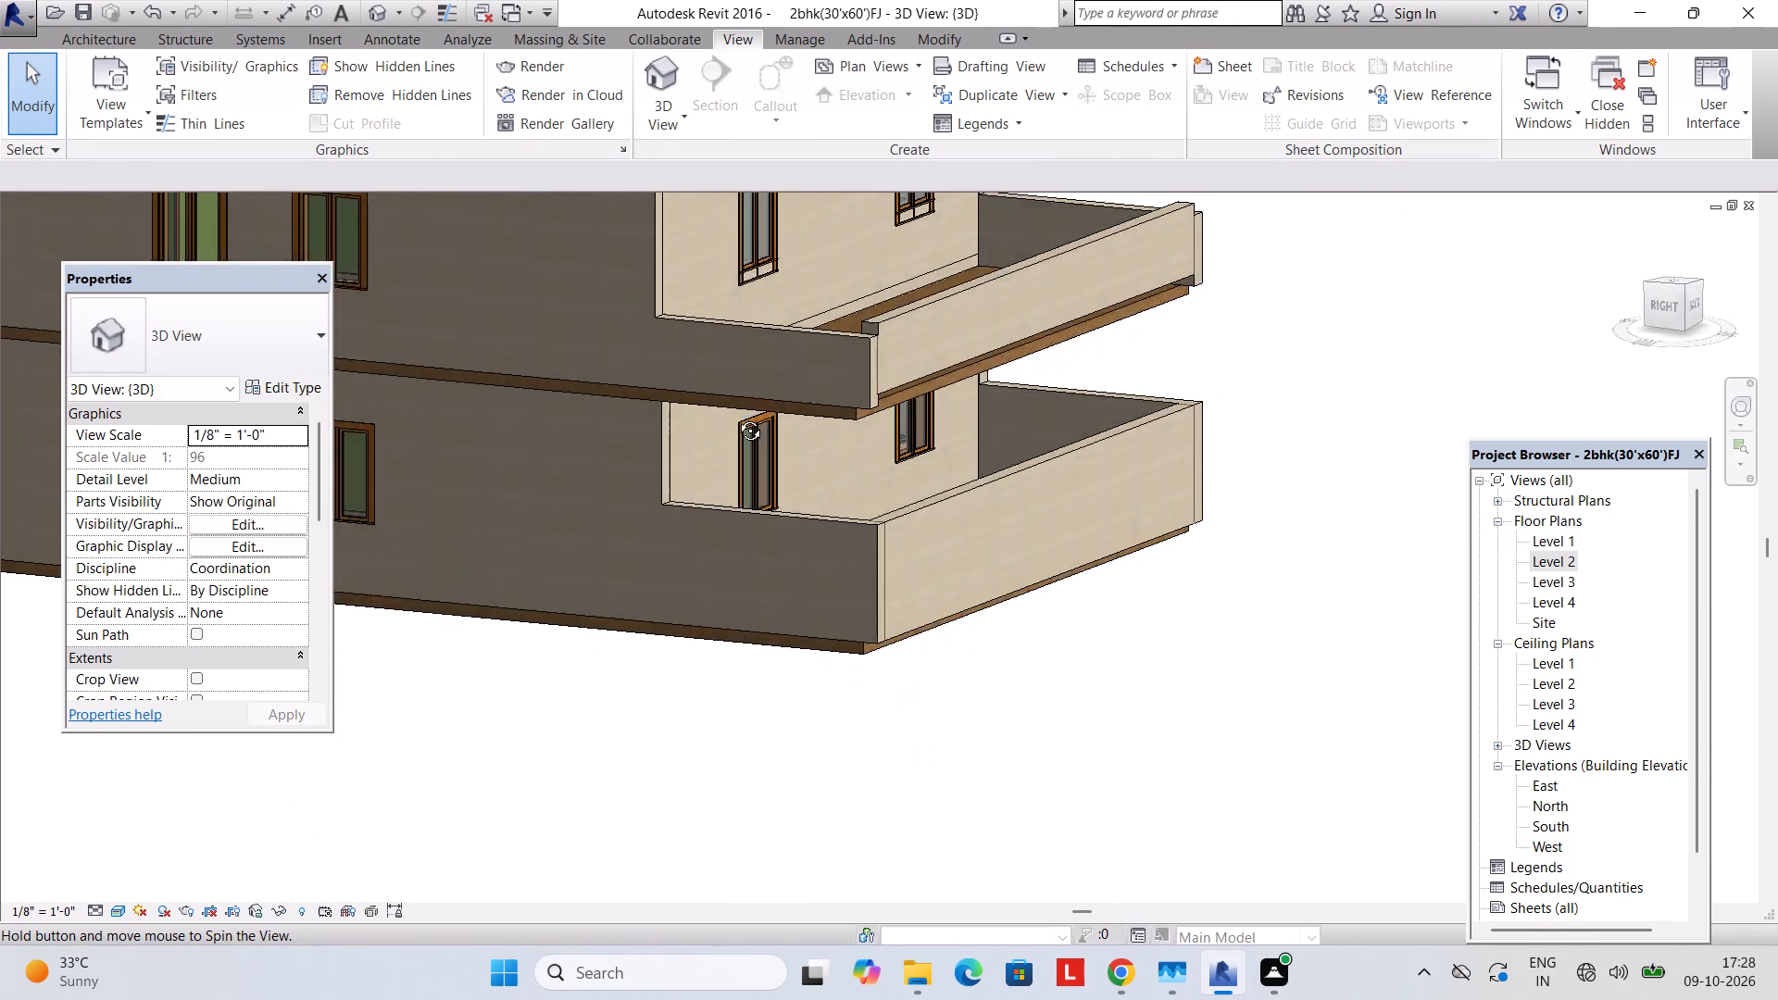
middle_click_drag(736, 417, 737, 390, "shift")
middle_click_drag(738, 400, 700, 472, "shift")
In the Level 2 floor plan, nudge the back balcony's right-side wall inward to line up with the Level 1 walls beneath.
double_click(1557, 562)
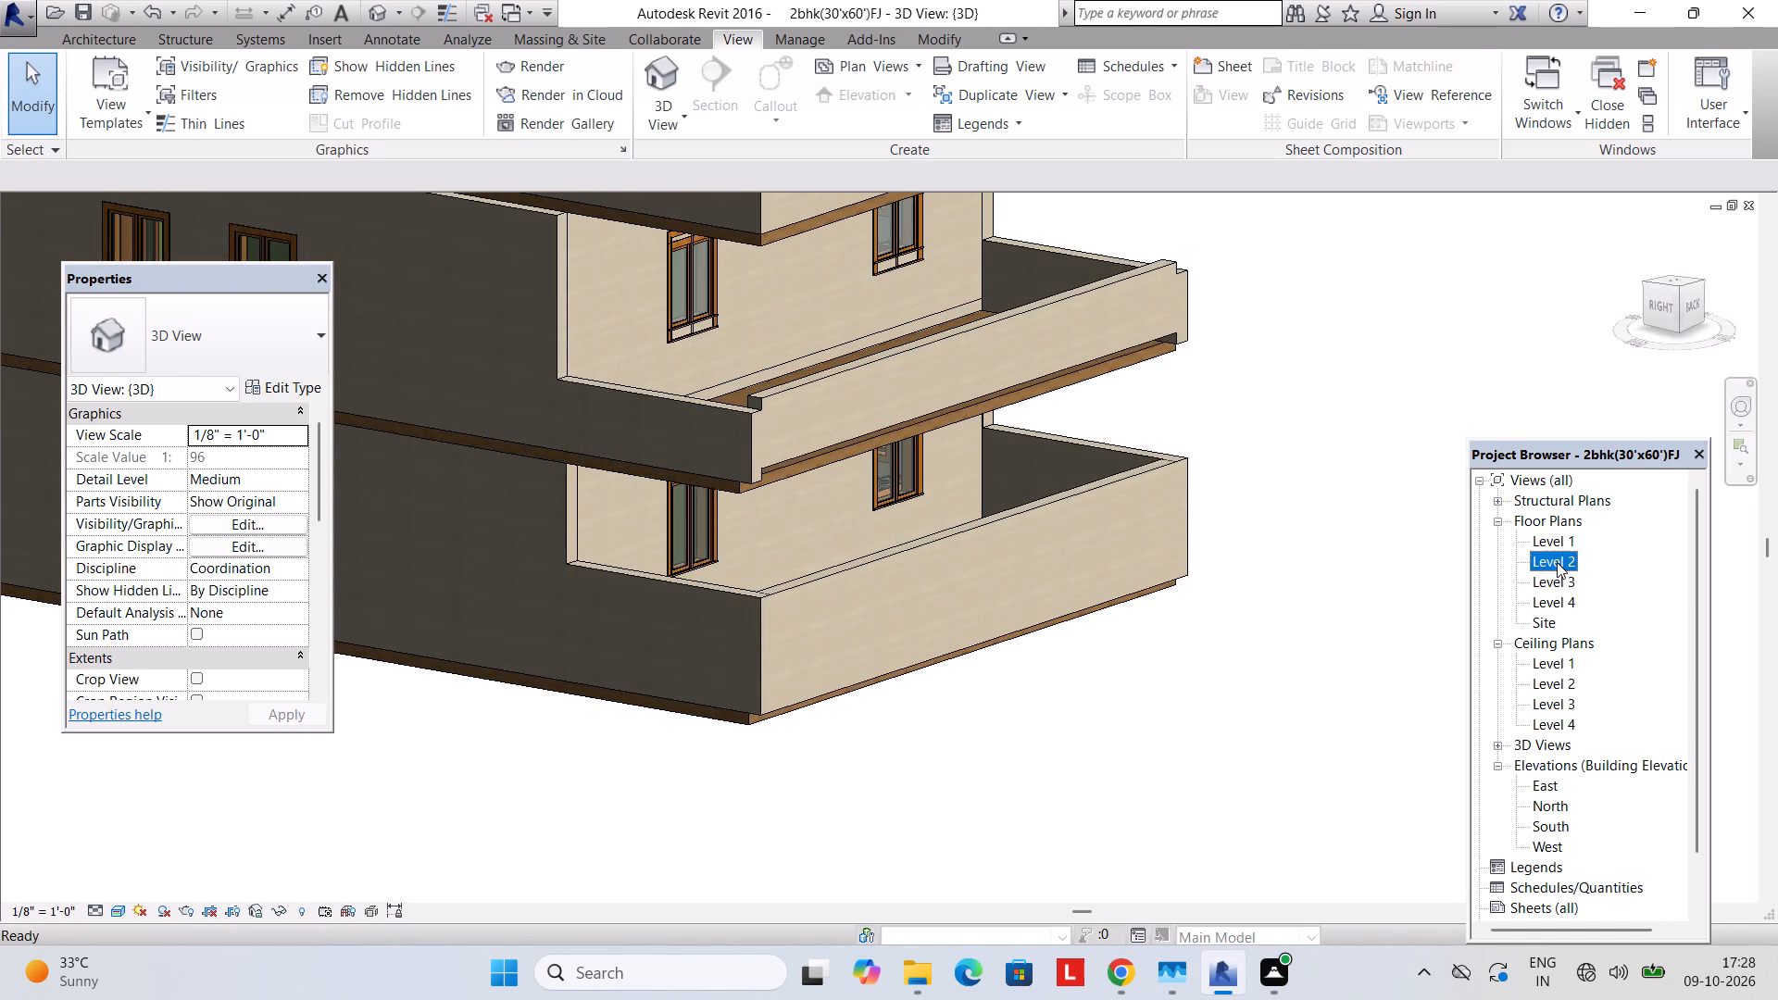
scroll(1028, 482, "down", 1)
middle_click_drag(983, 384, 972, 594)
scroll(941, 531, "up", 2)
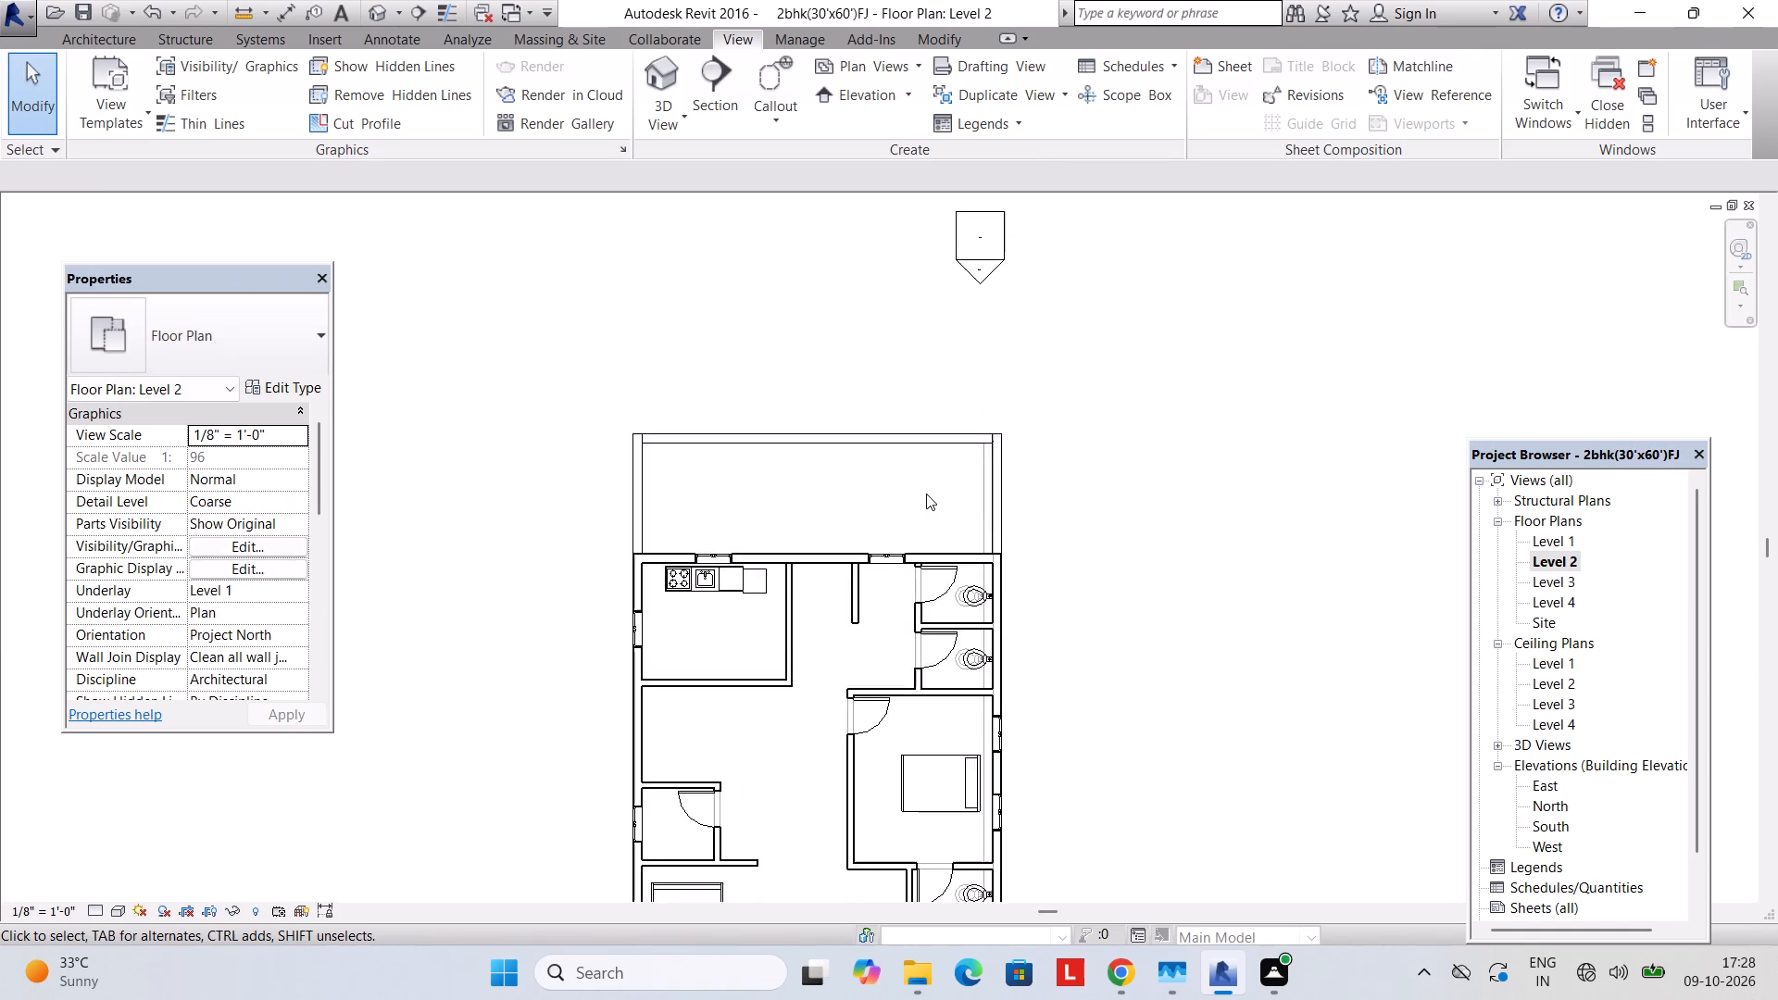
scroll(926, 494, "up", 4)
scroll(1109, 606, "up", 5)
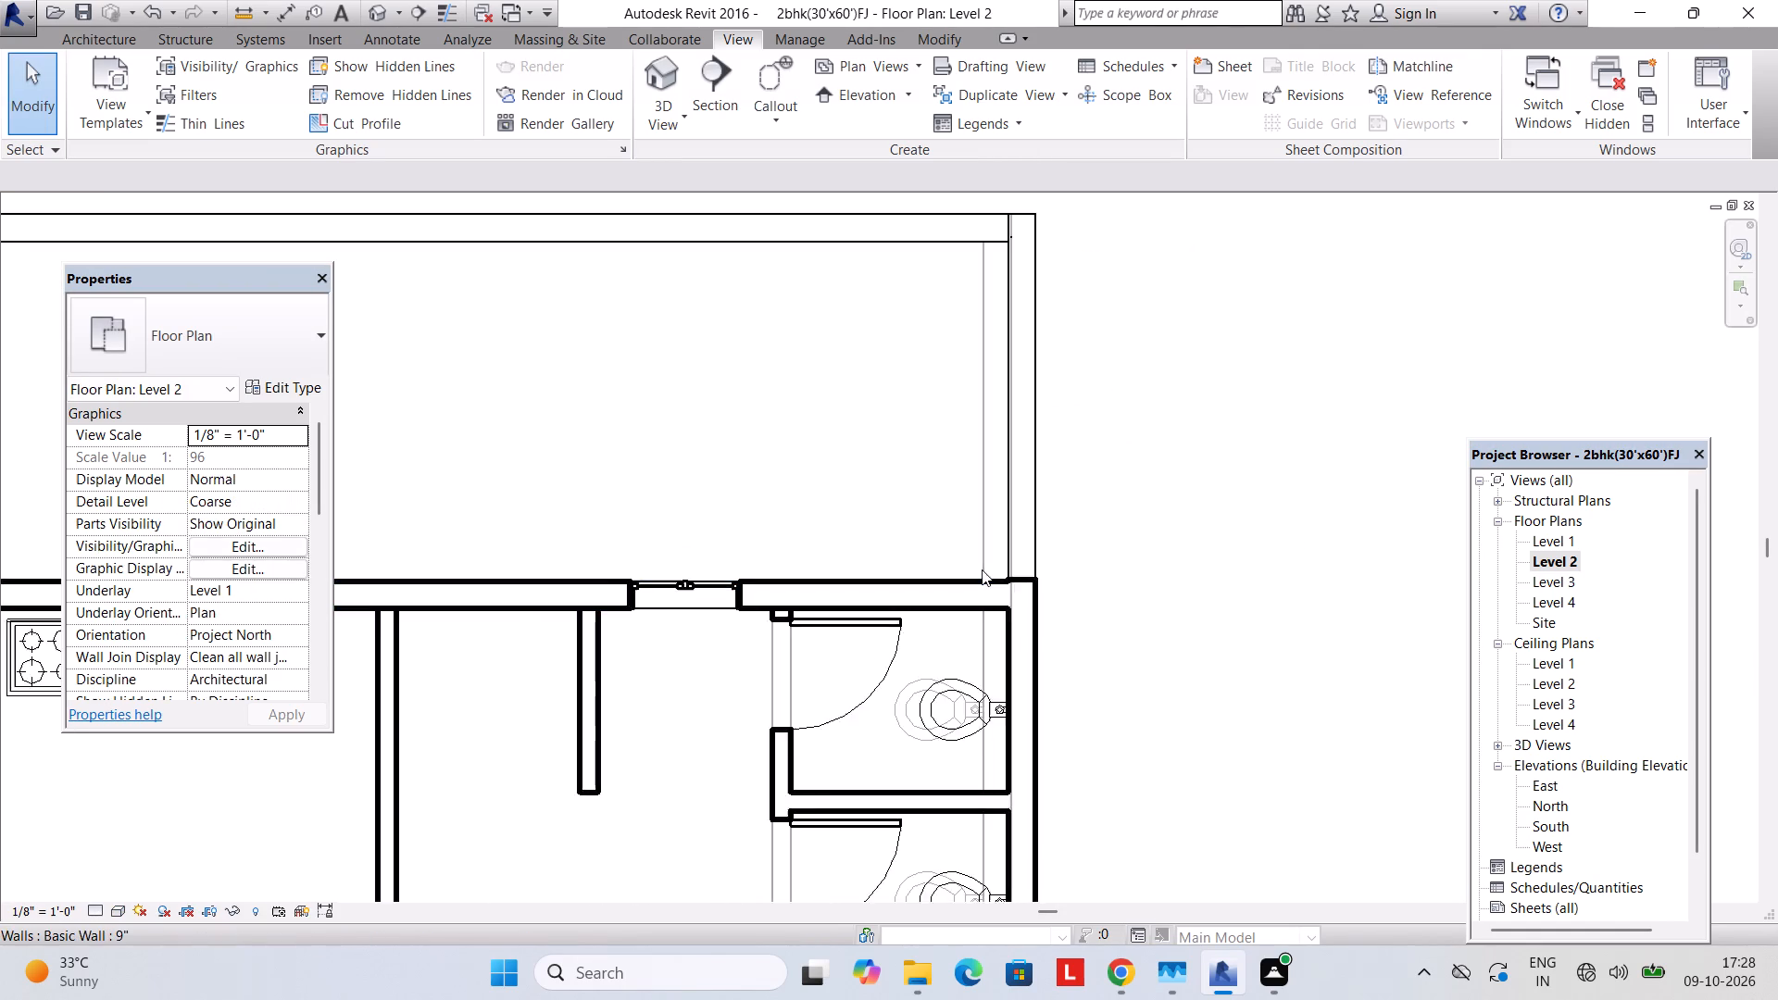
scroll(982, 569, "up", 8)
scroll(1023, 575, "down", 9)
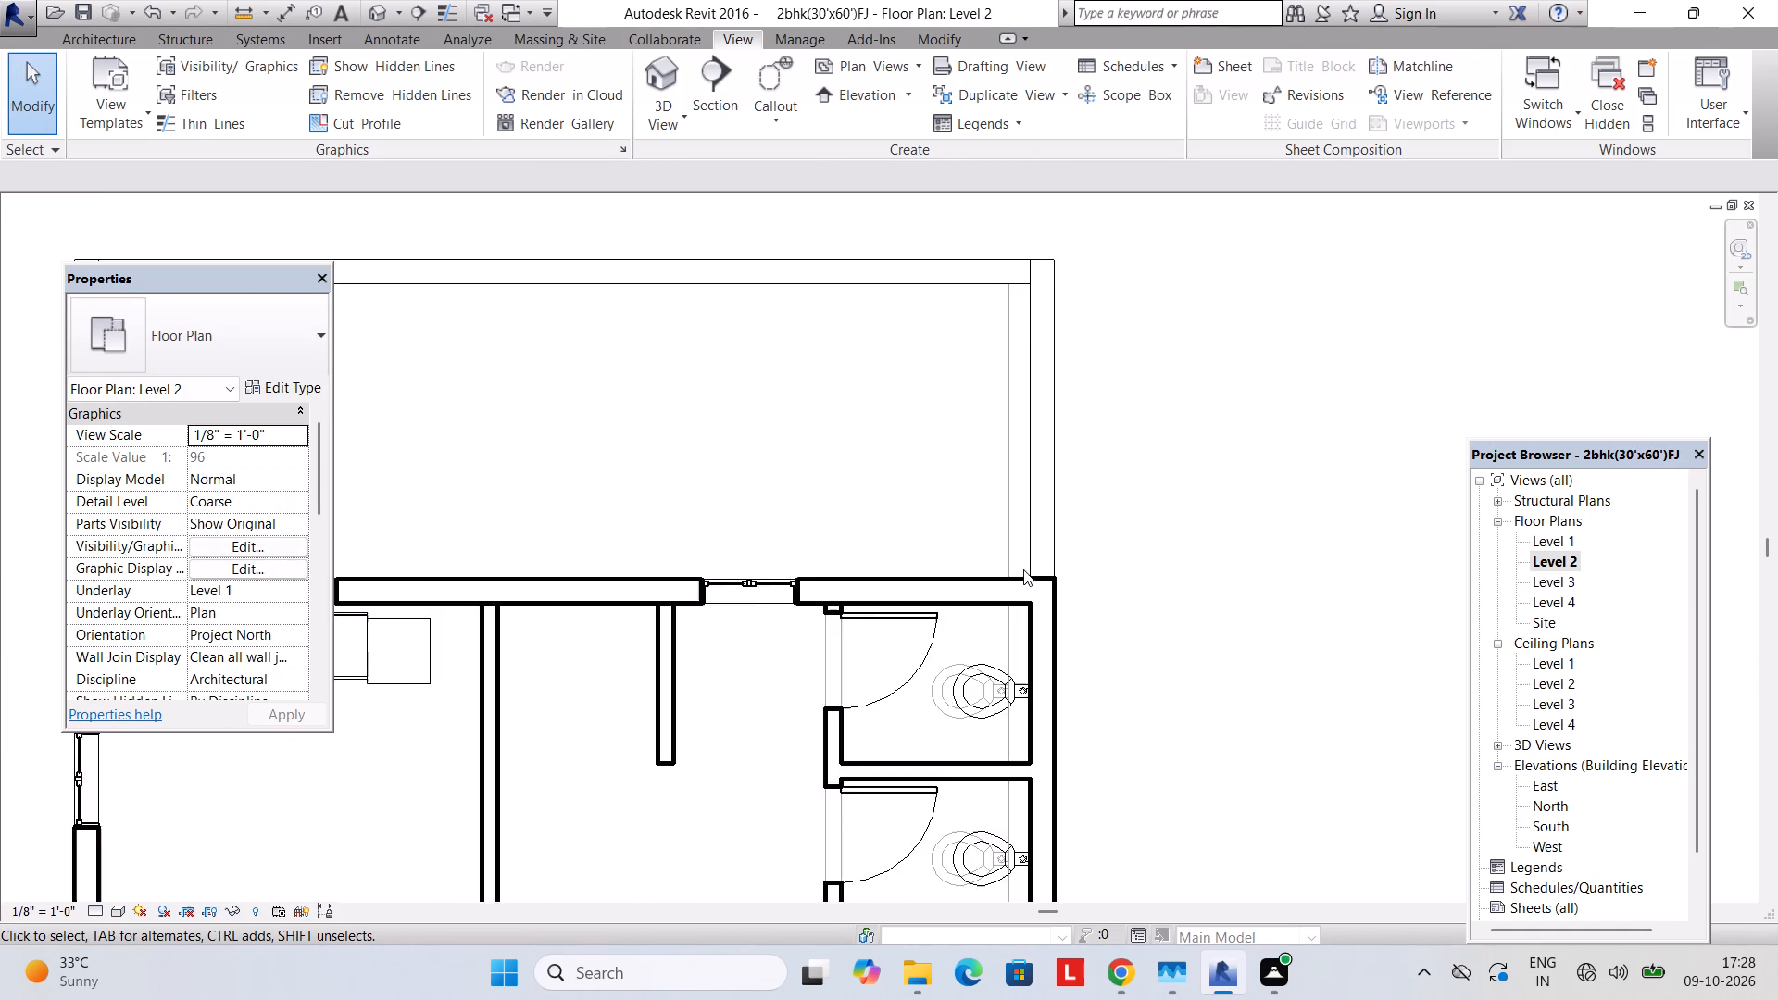
scroll(1023, 569, "down", 4)
left_click(1038, 515)
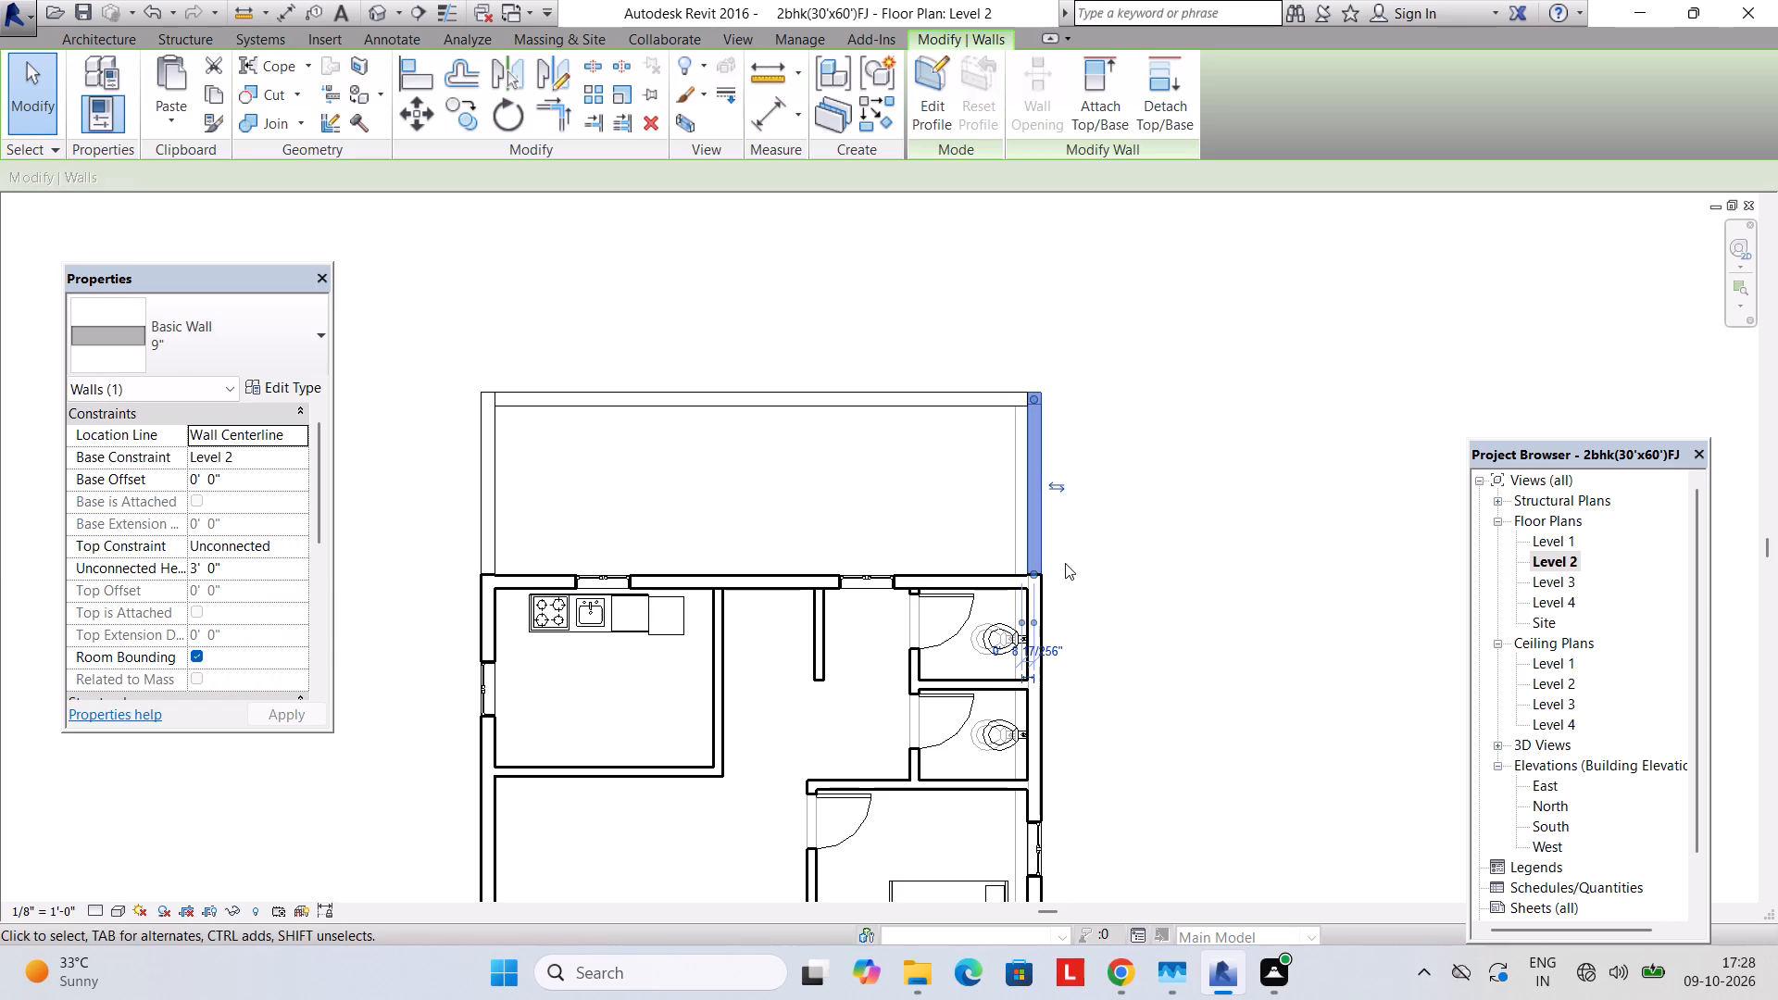
key("Left")
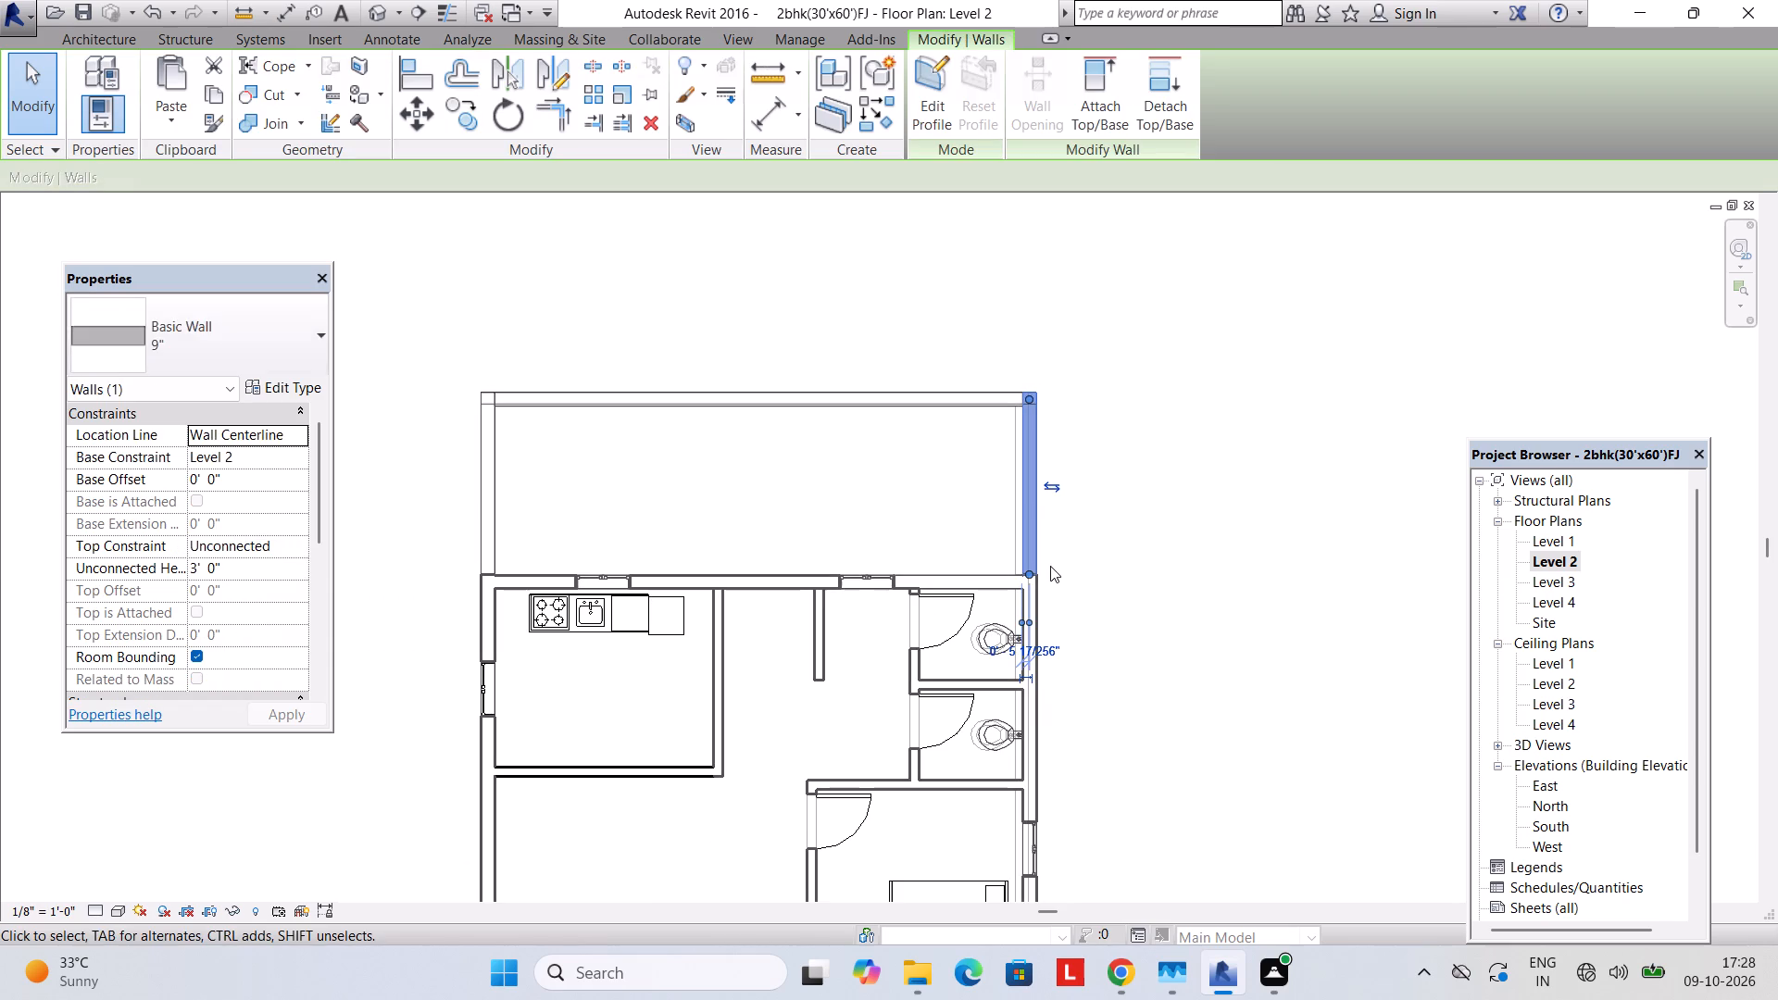
key("Left")
key("Left")
key("Left")
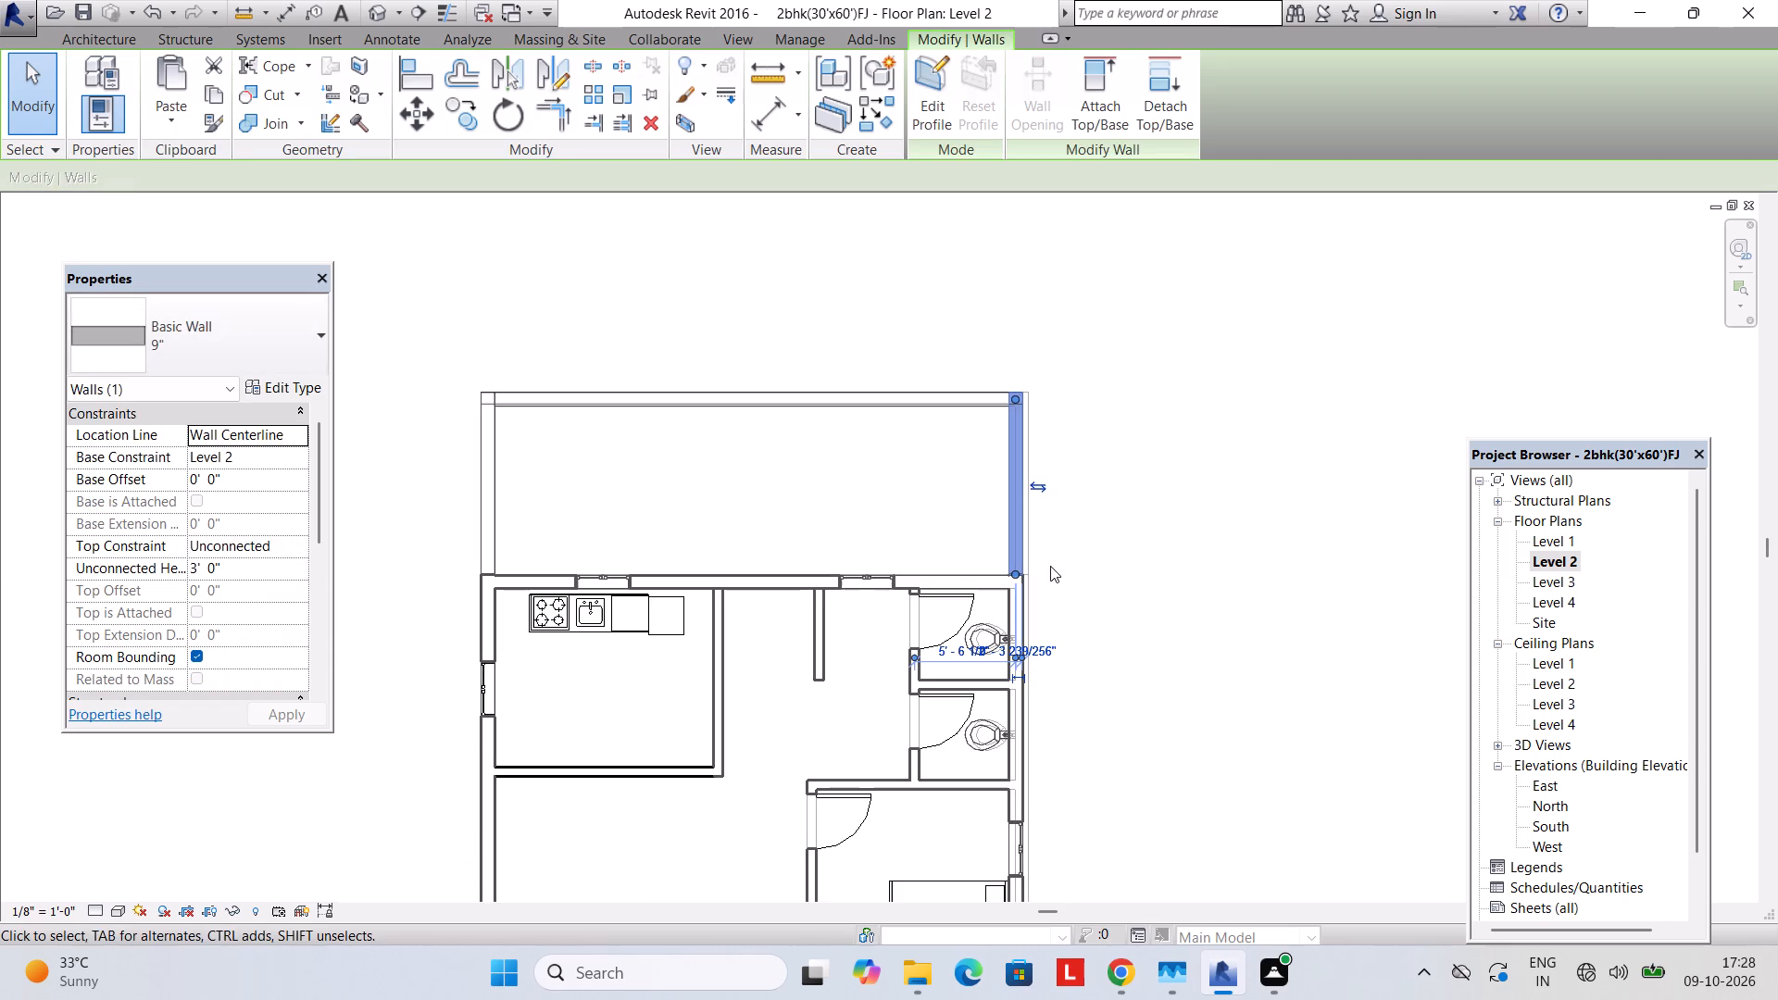
key("Down")
key("Right")
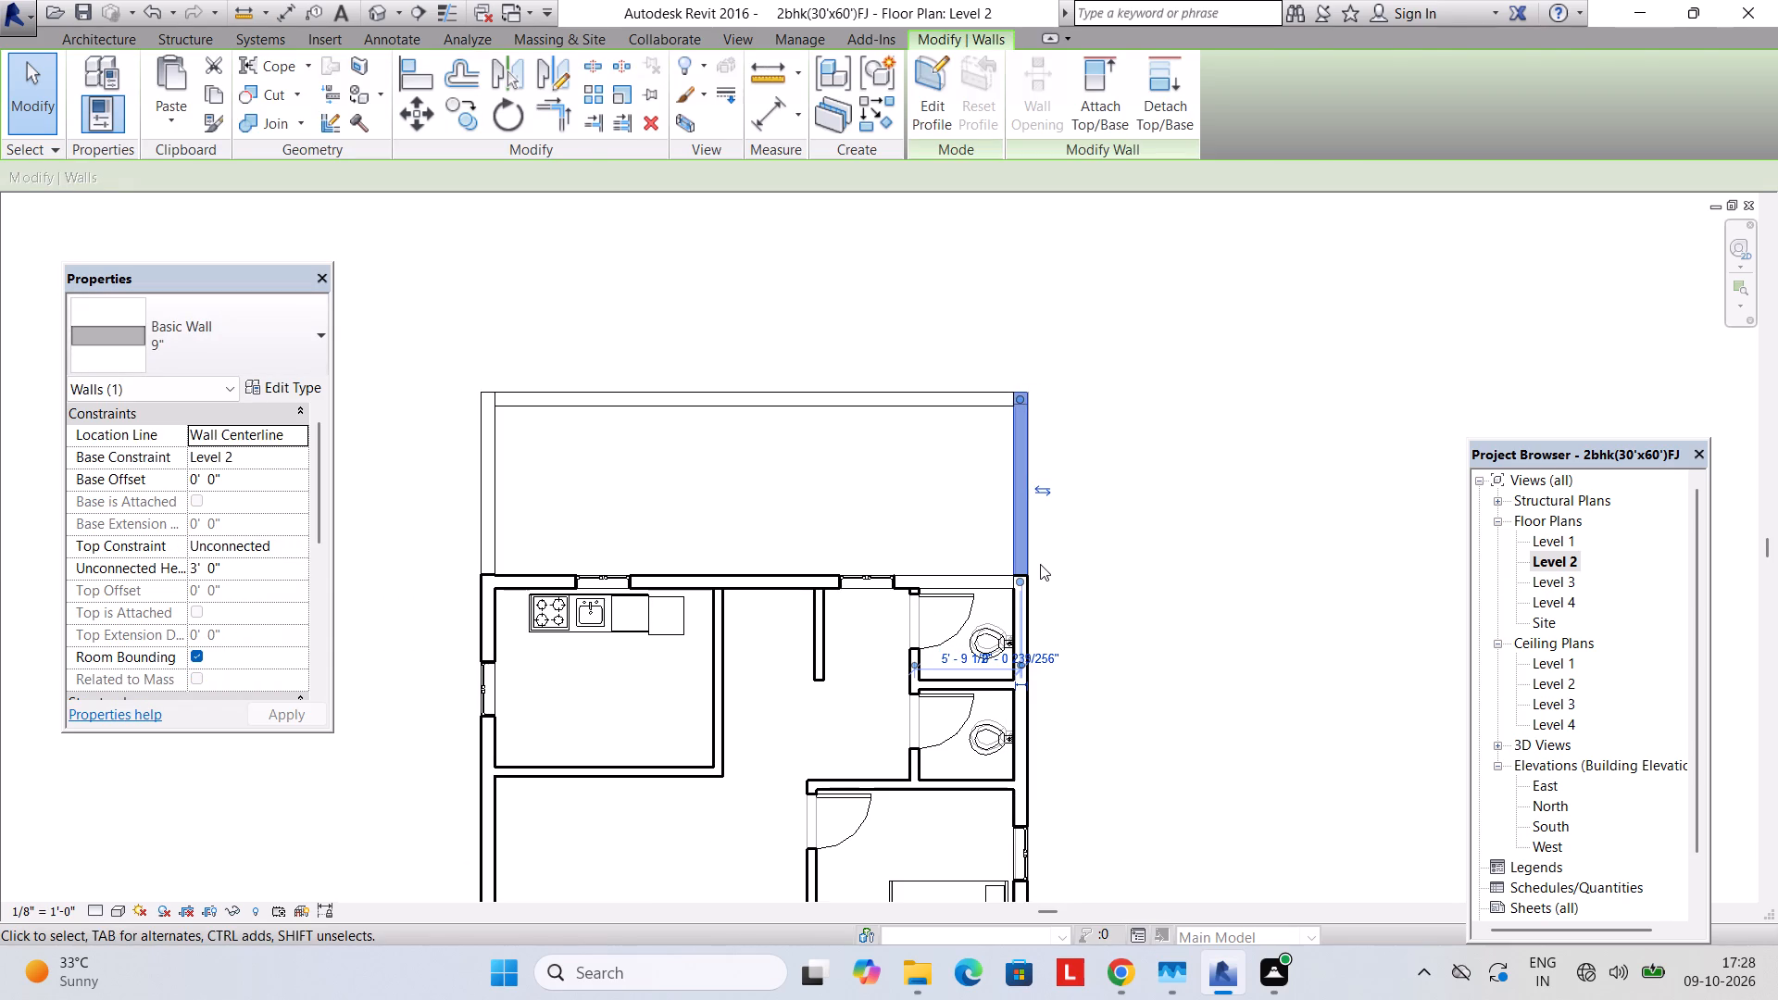
key("Escape")
scroll(1031, 558, "up", 12)
left_click(1028, 543)
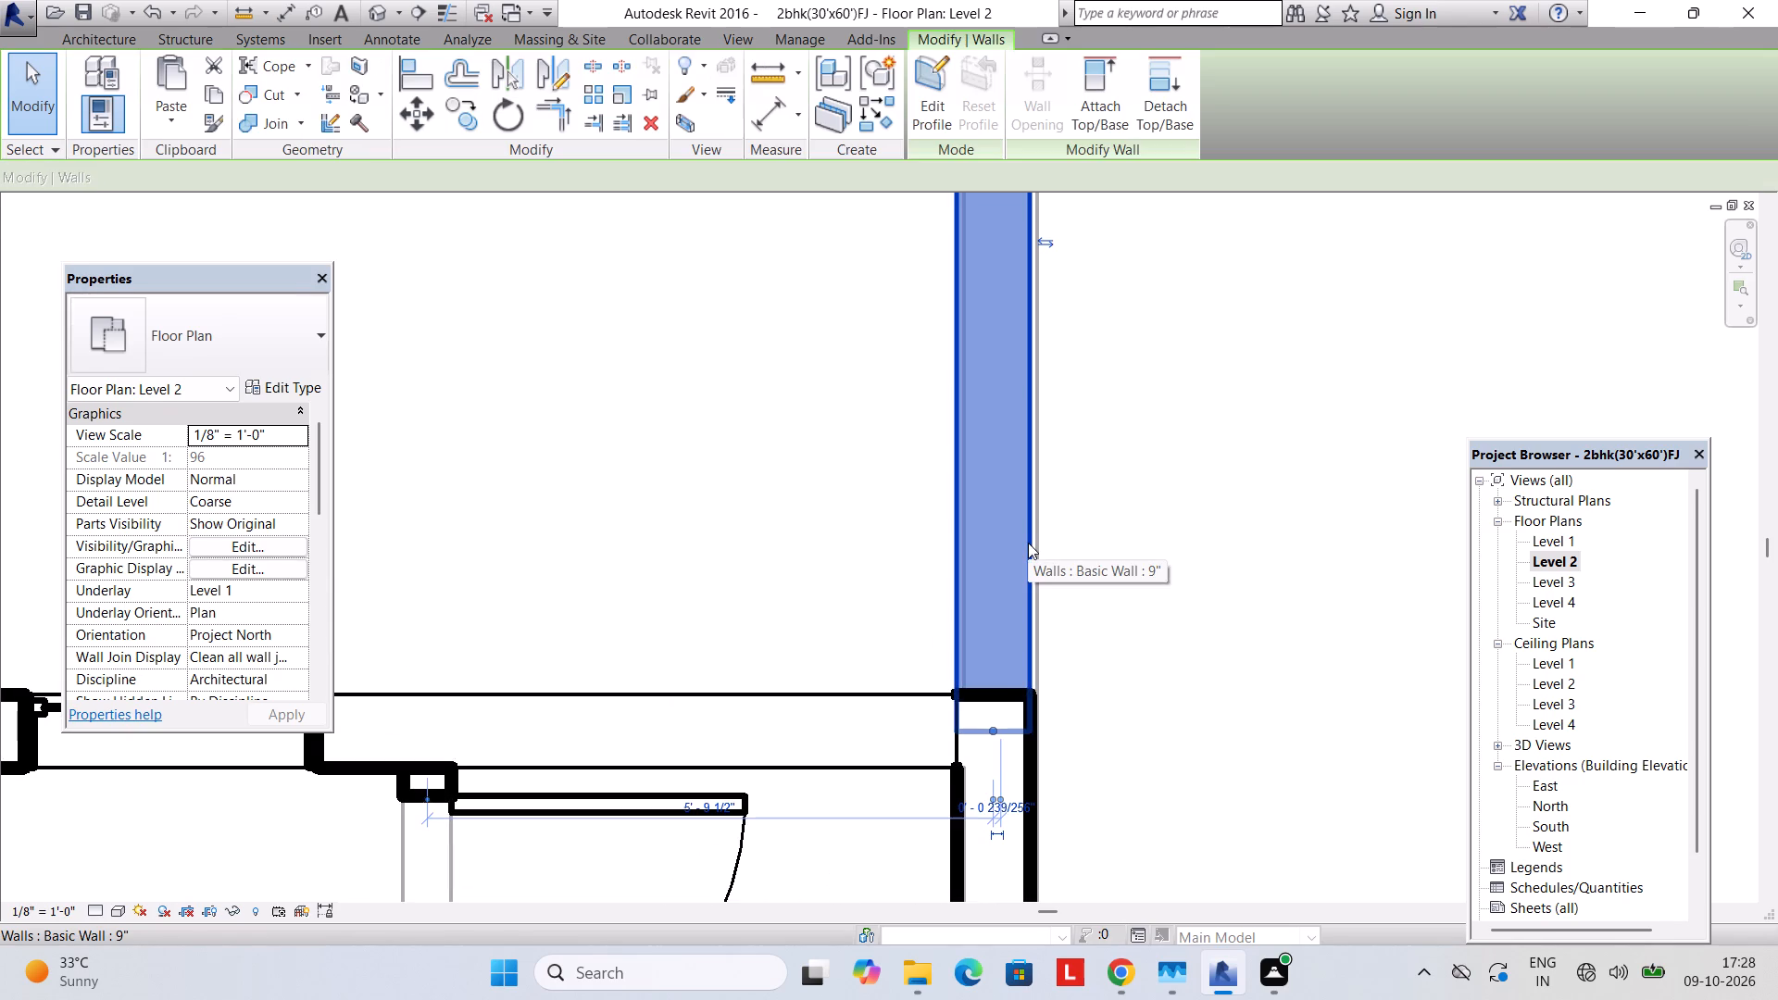
key("Right")
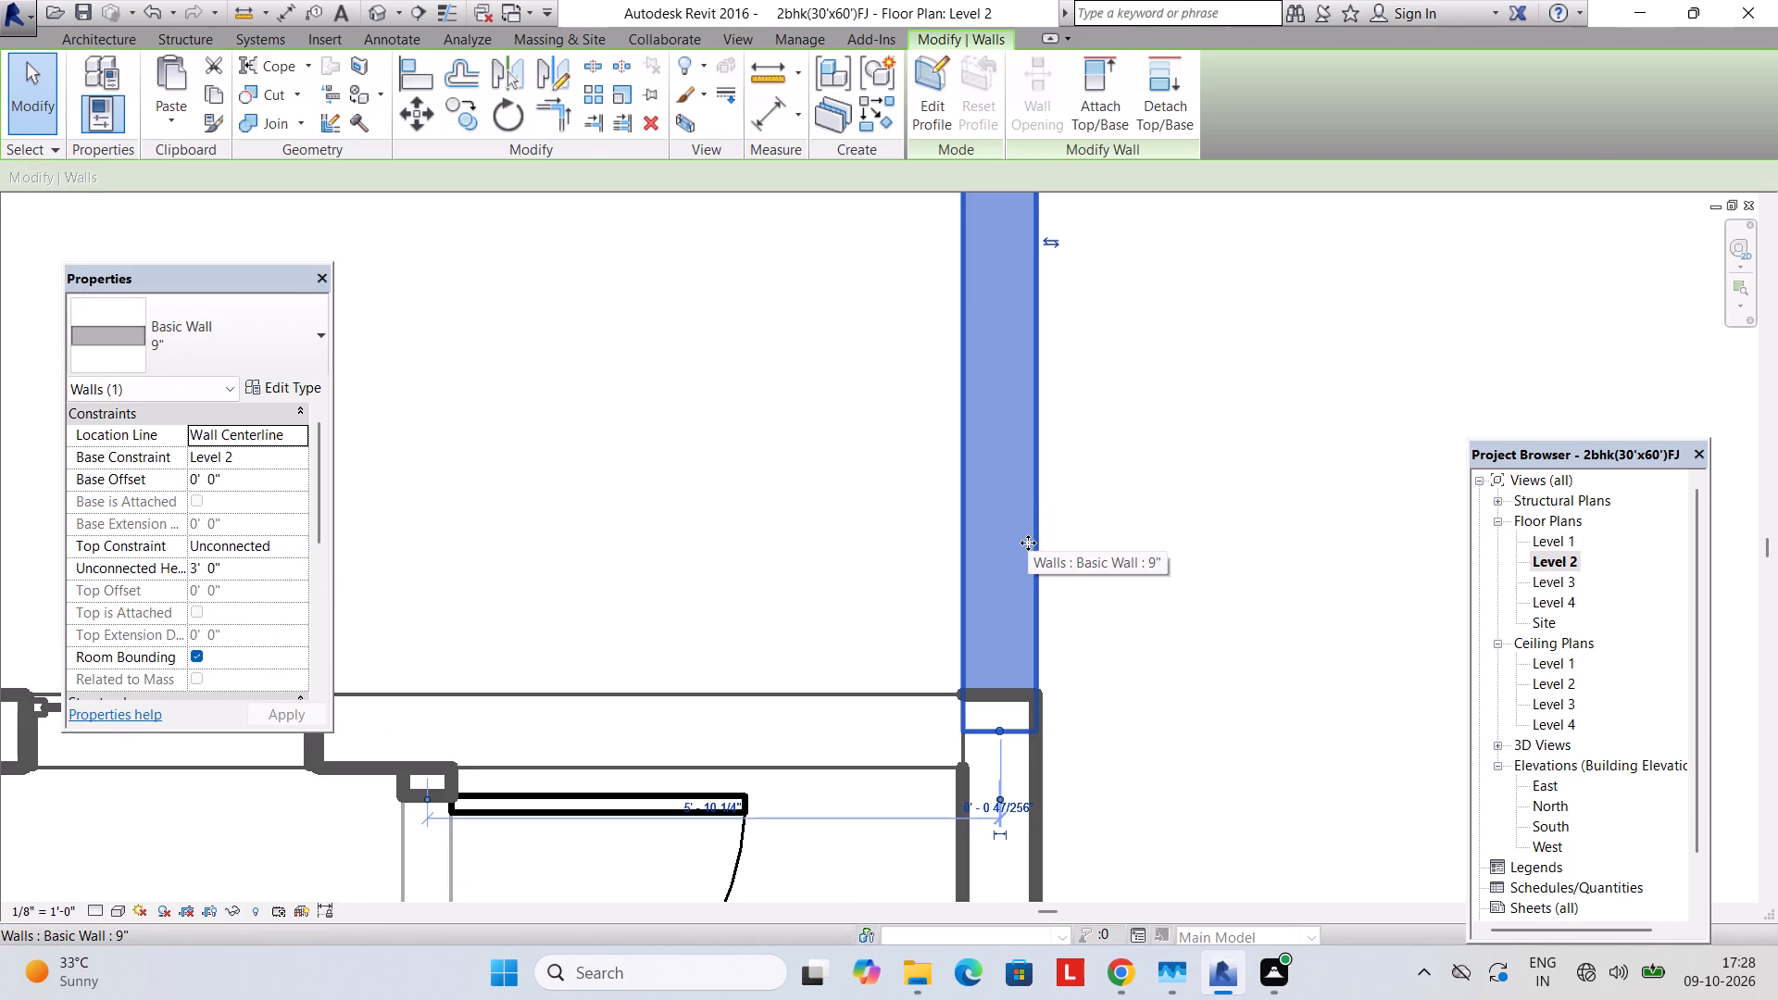
key("Escape")
Examine the Level 2 and Level 3 floor plans, checking how the outer walls line up with the level below.
scroll(1028, 537, "down", 14)
middle_click_drag(1025, 572, 1015, 406)
scroll(1015, 407, "down", 1)
scroll(1017, 581, "up", 1)
middle_click_drag(1015, 581, 979, 402)
scroll(678, 626, "up", 2)
scroll(751, 551, "down", 3)
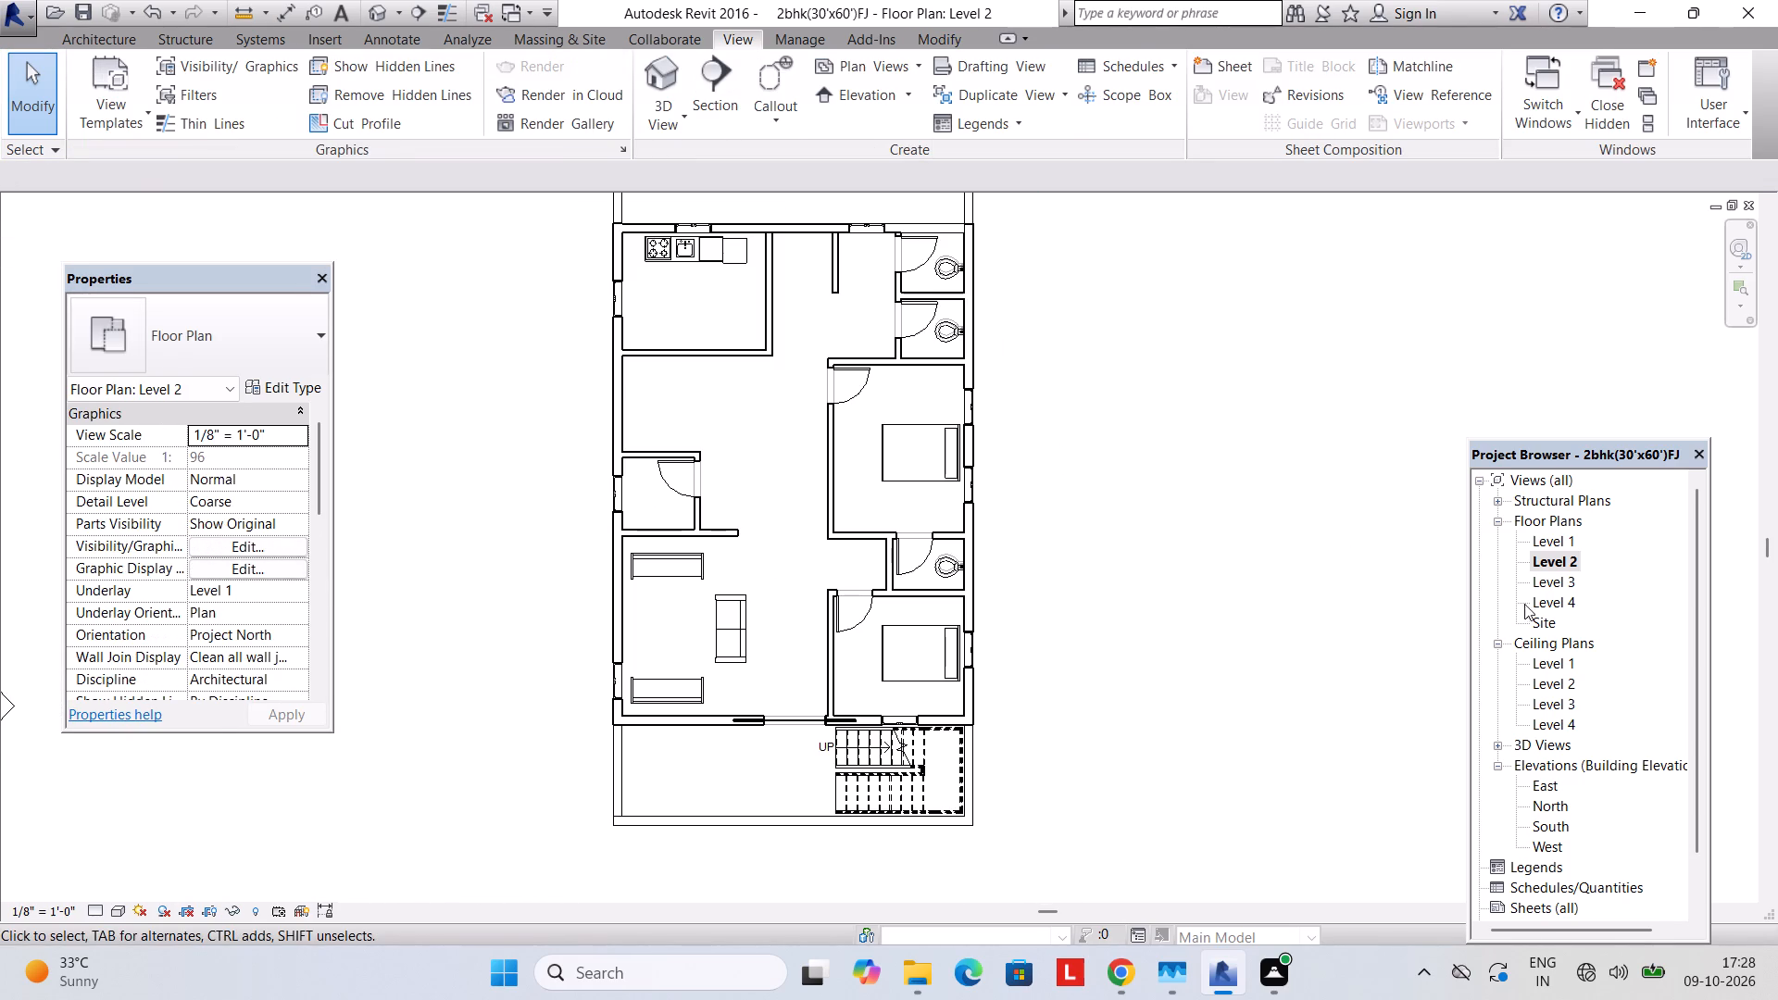
double_click(1529, 587)
middle_click_drag(1110, 532, 1108, 724)
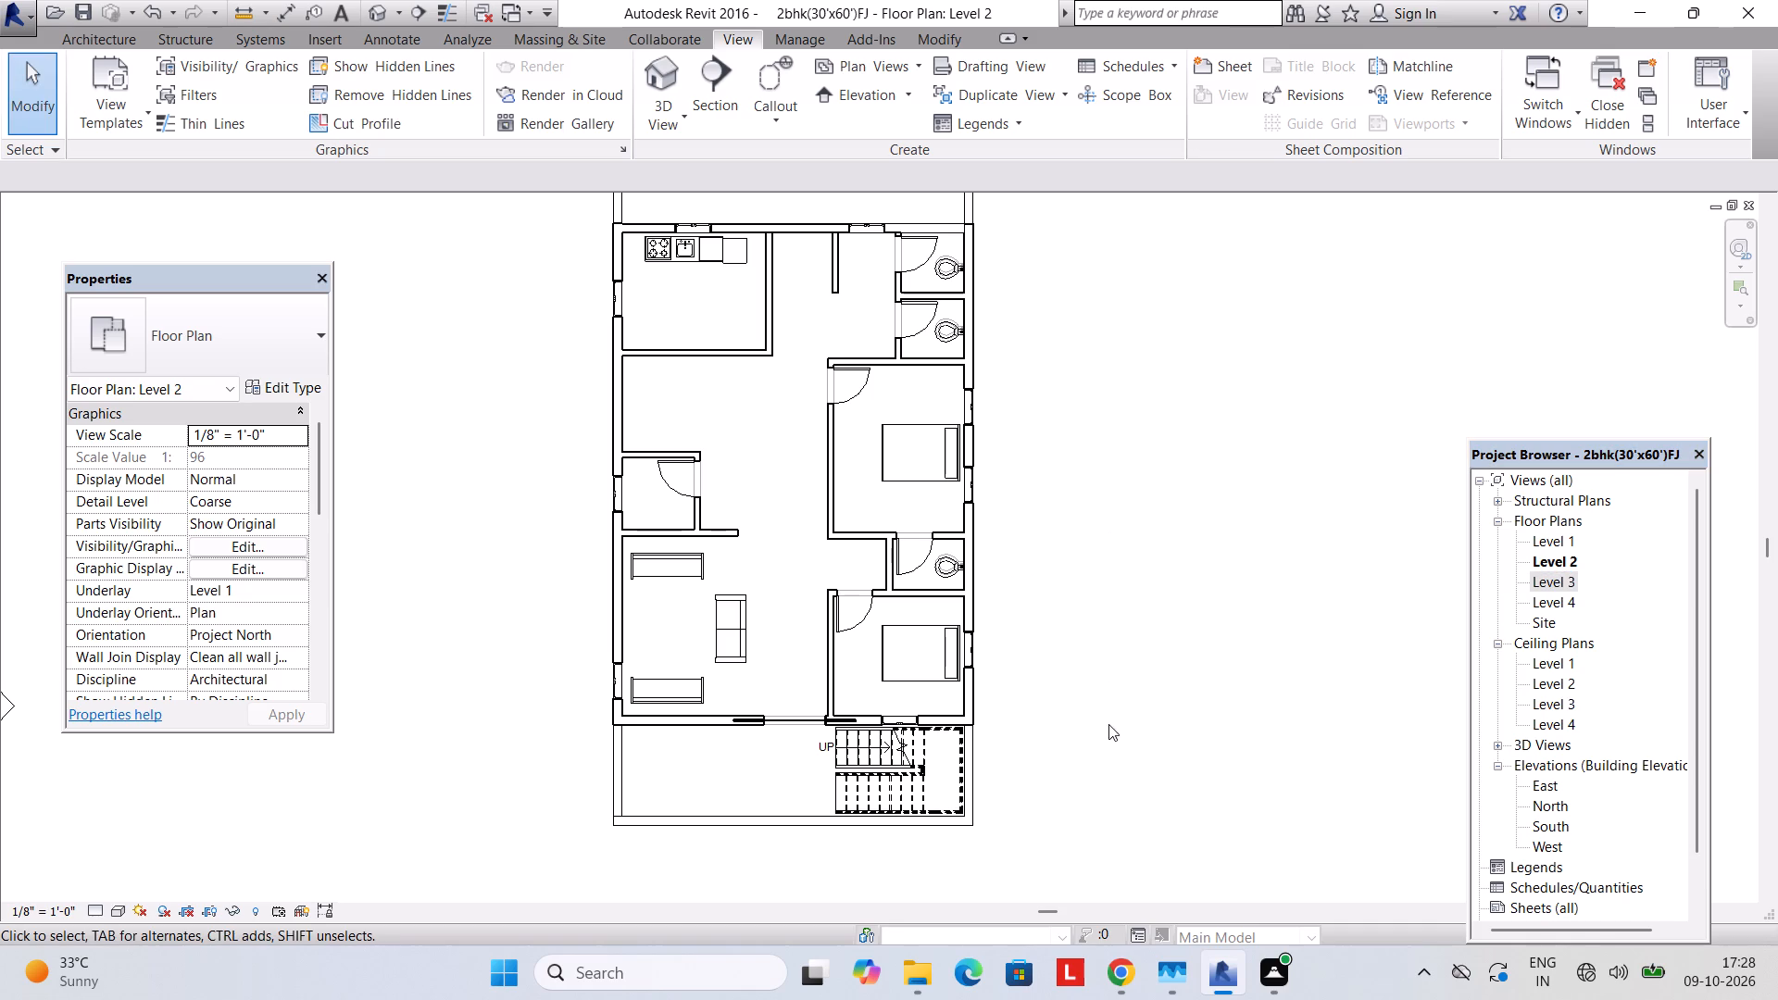
scroll(1071, 603, "up", 1)
double_click(1559, 573)
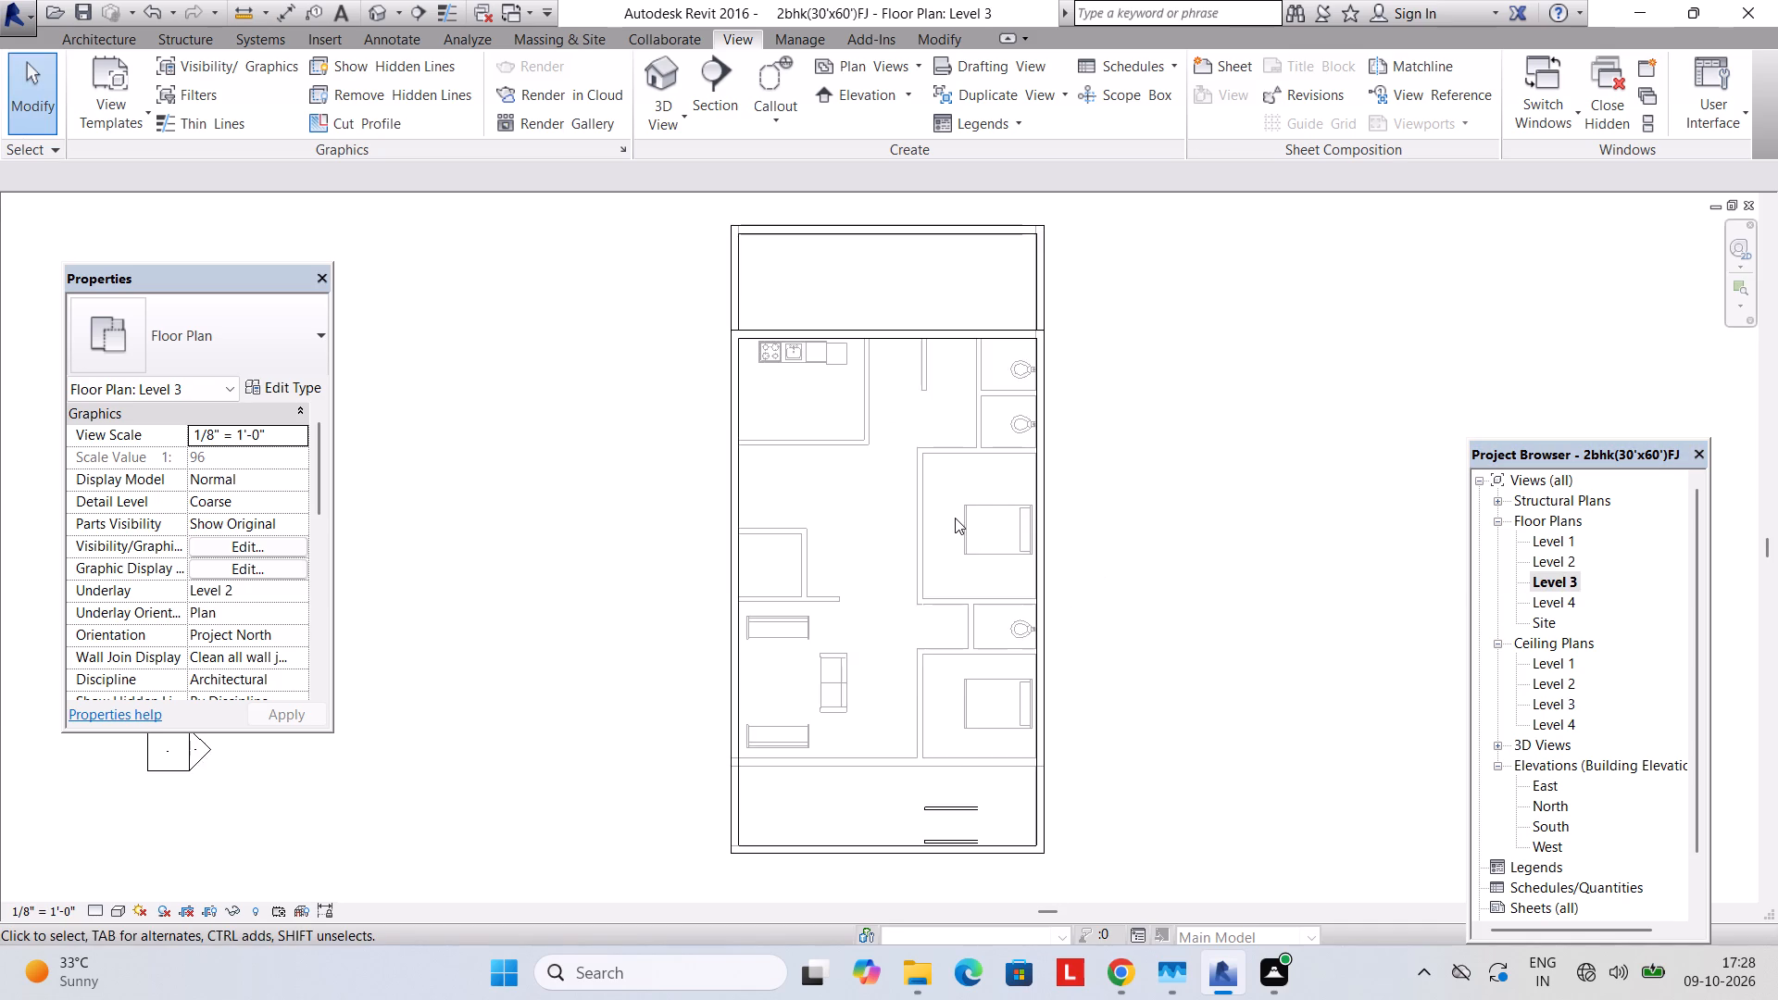
scroll(955, 518, "up", 6)
scroll(955, 518, "down", 7)
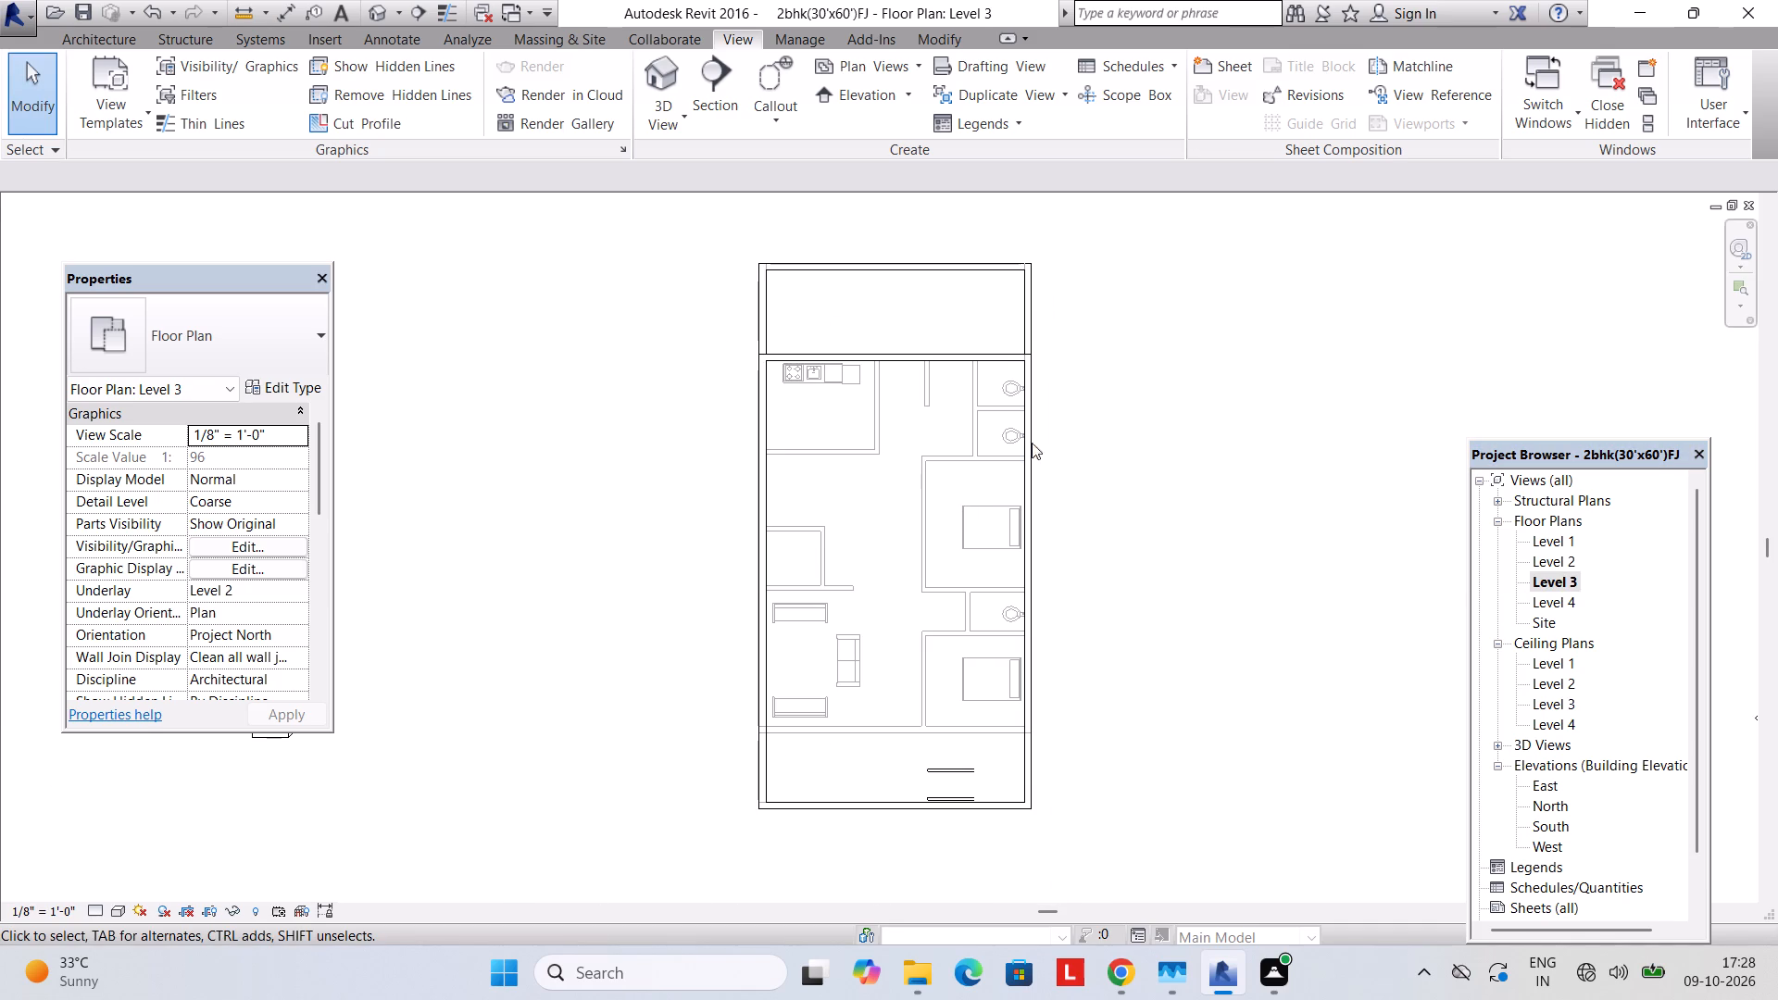
In the 3D view, set the base offset of the long Level 2 back balcony parapet wall to 0.
left_click(683, 115)
left_click(687, 169)
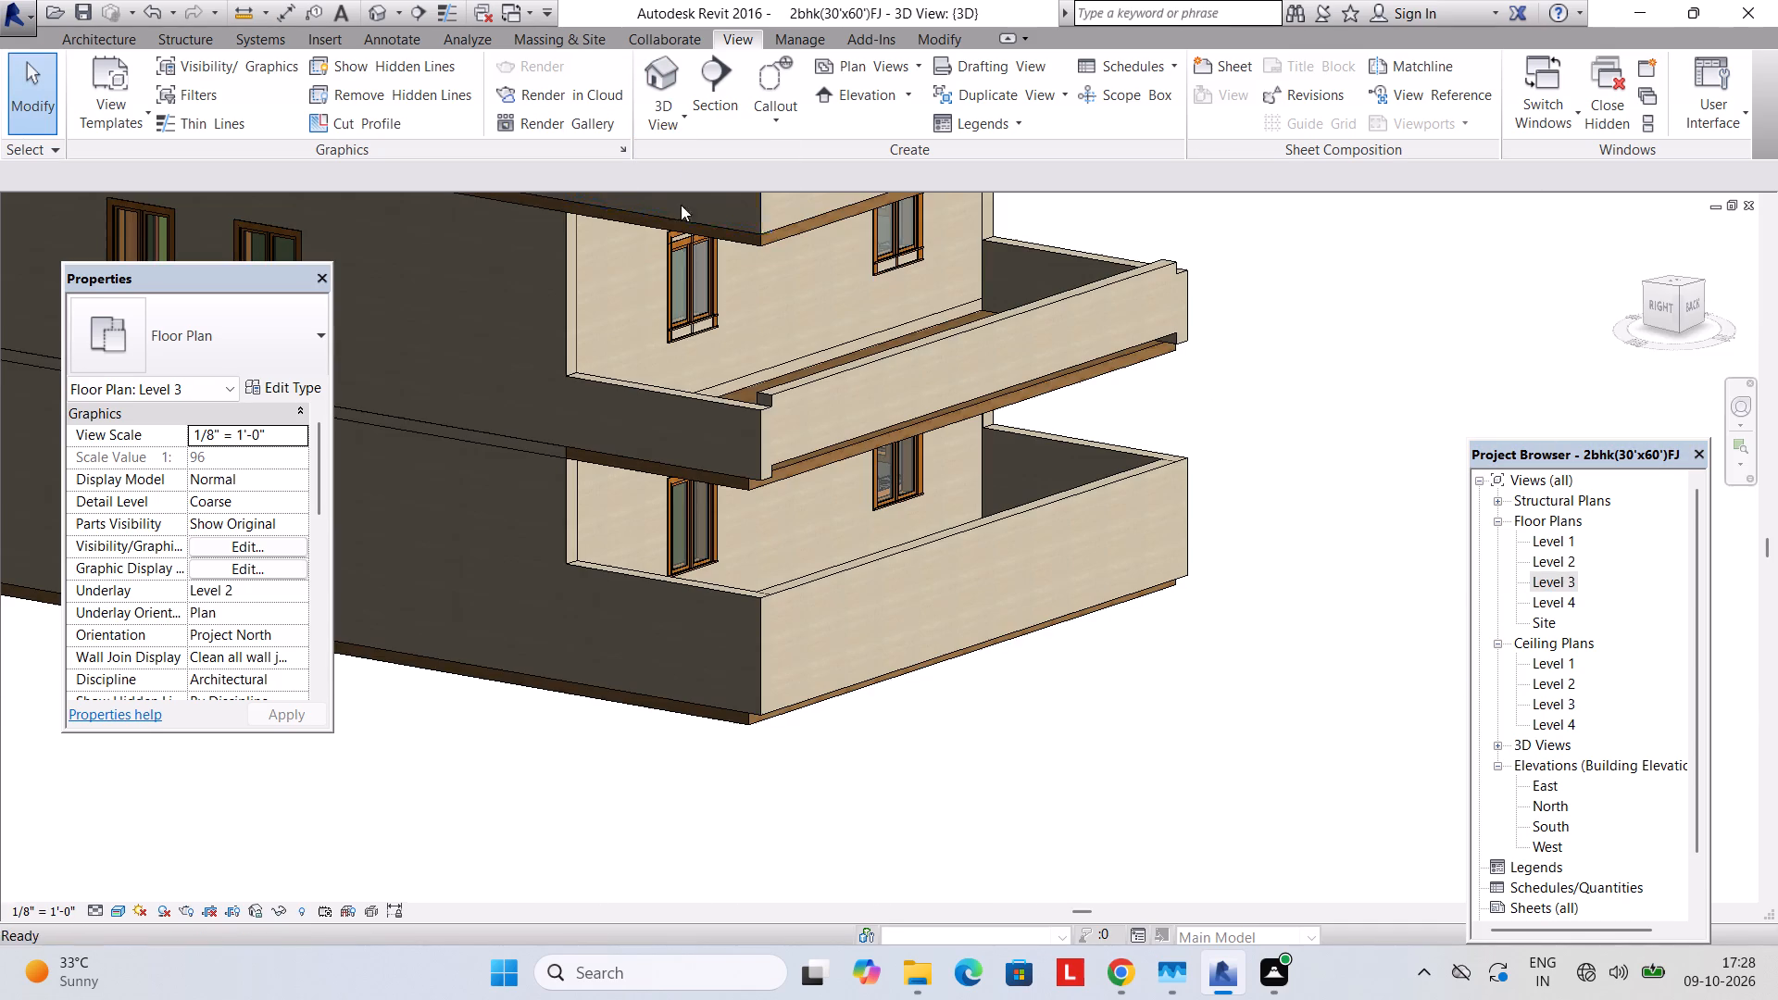
middle_click_drag(744, 419, 601, 399, "shift")
scroll(601, 399, "down", 4)
middle_click_drag(612, 401, 726, 467)
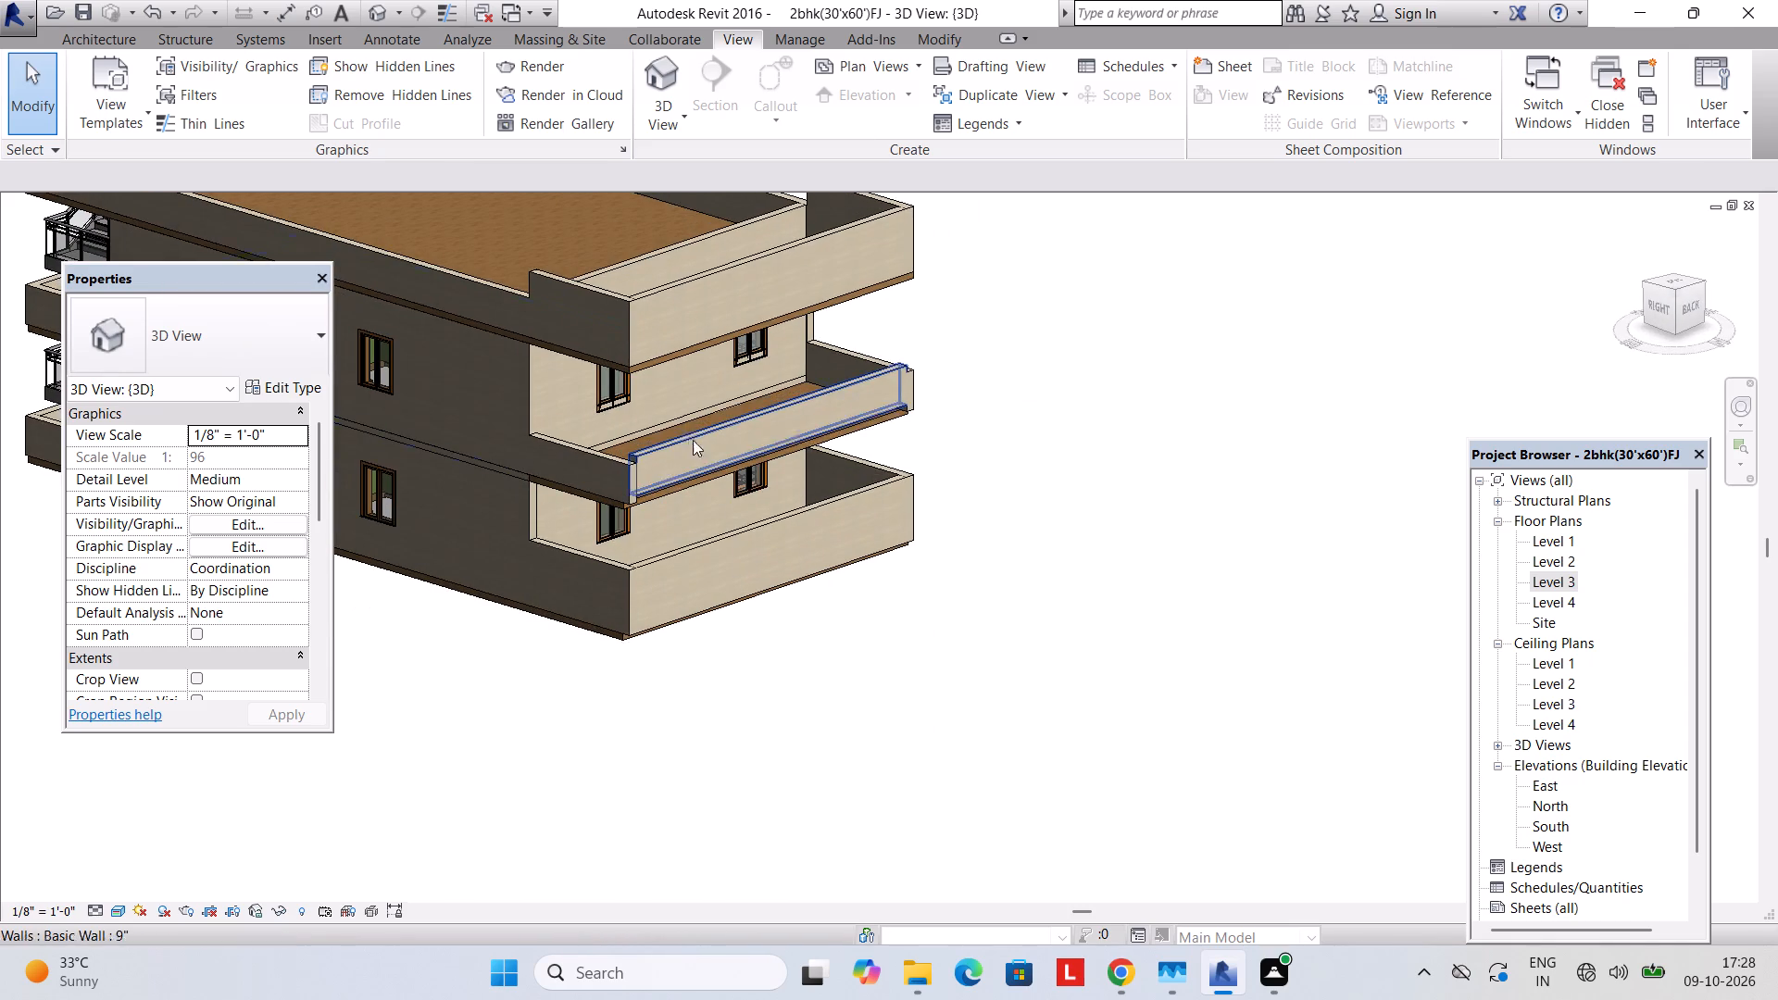
left_click(680, 443)
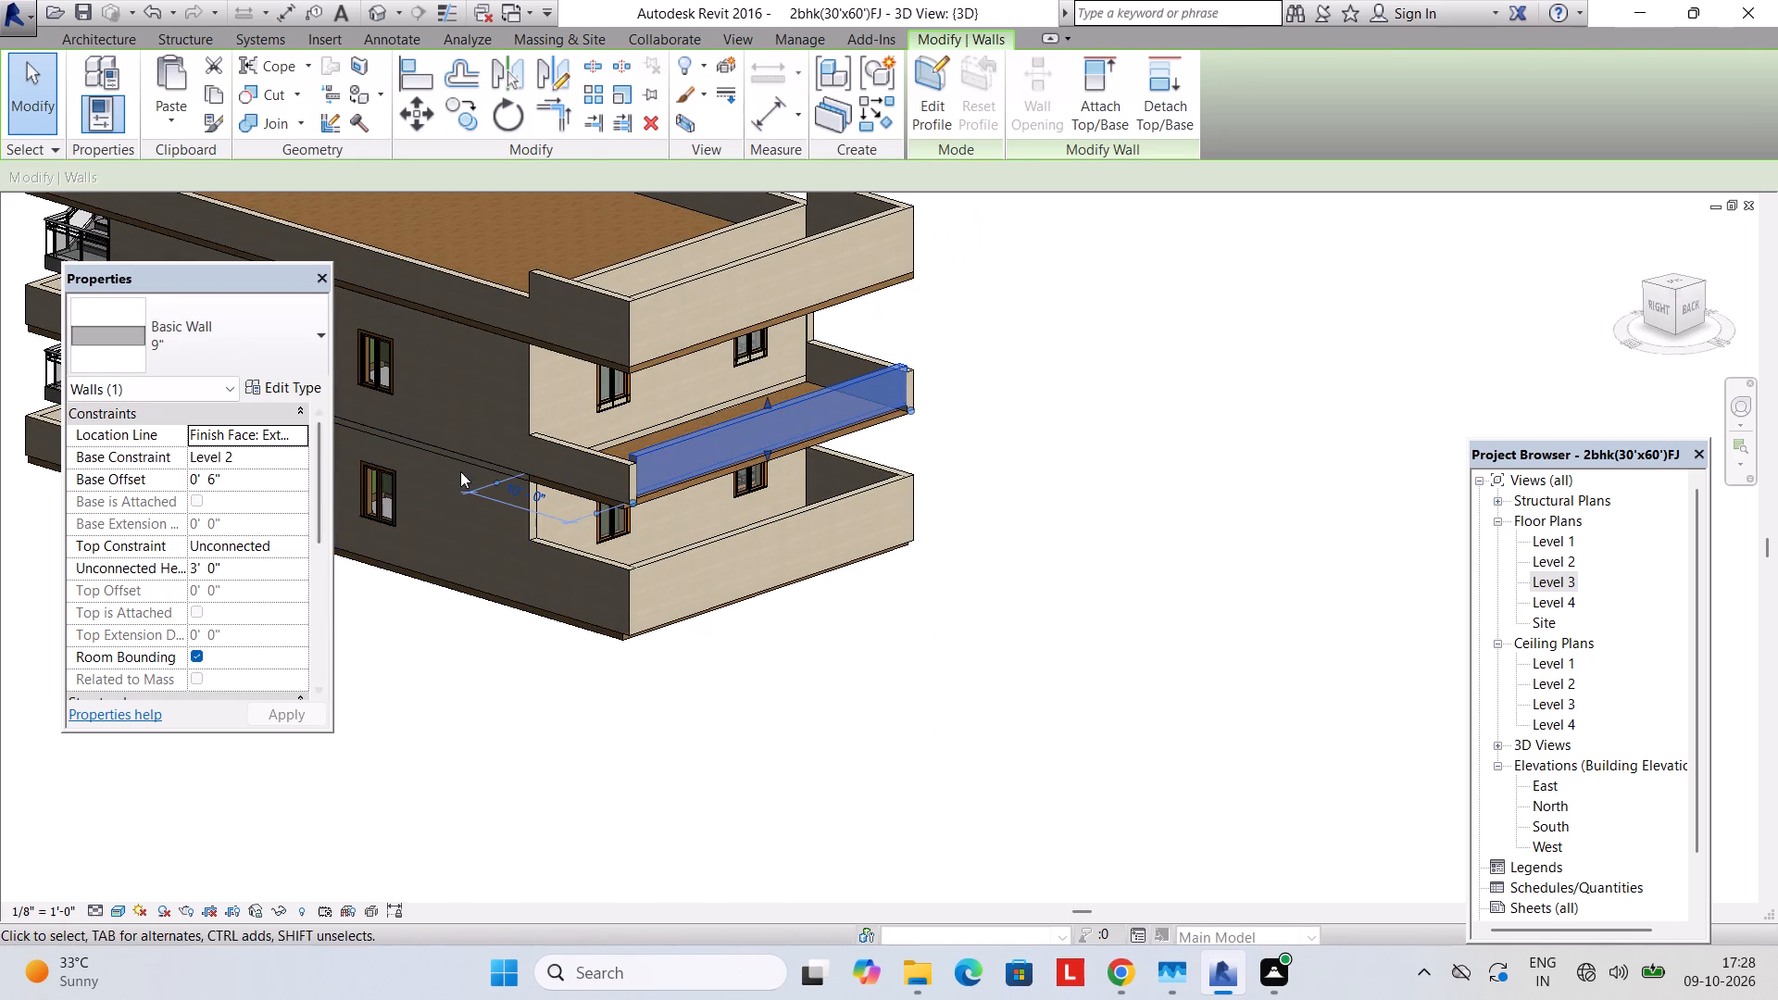
key("Escape")
left_click(576, 449)
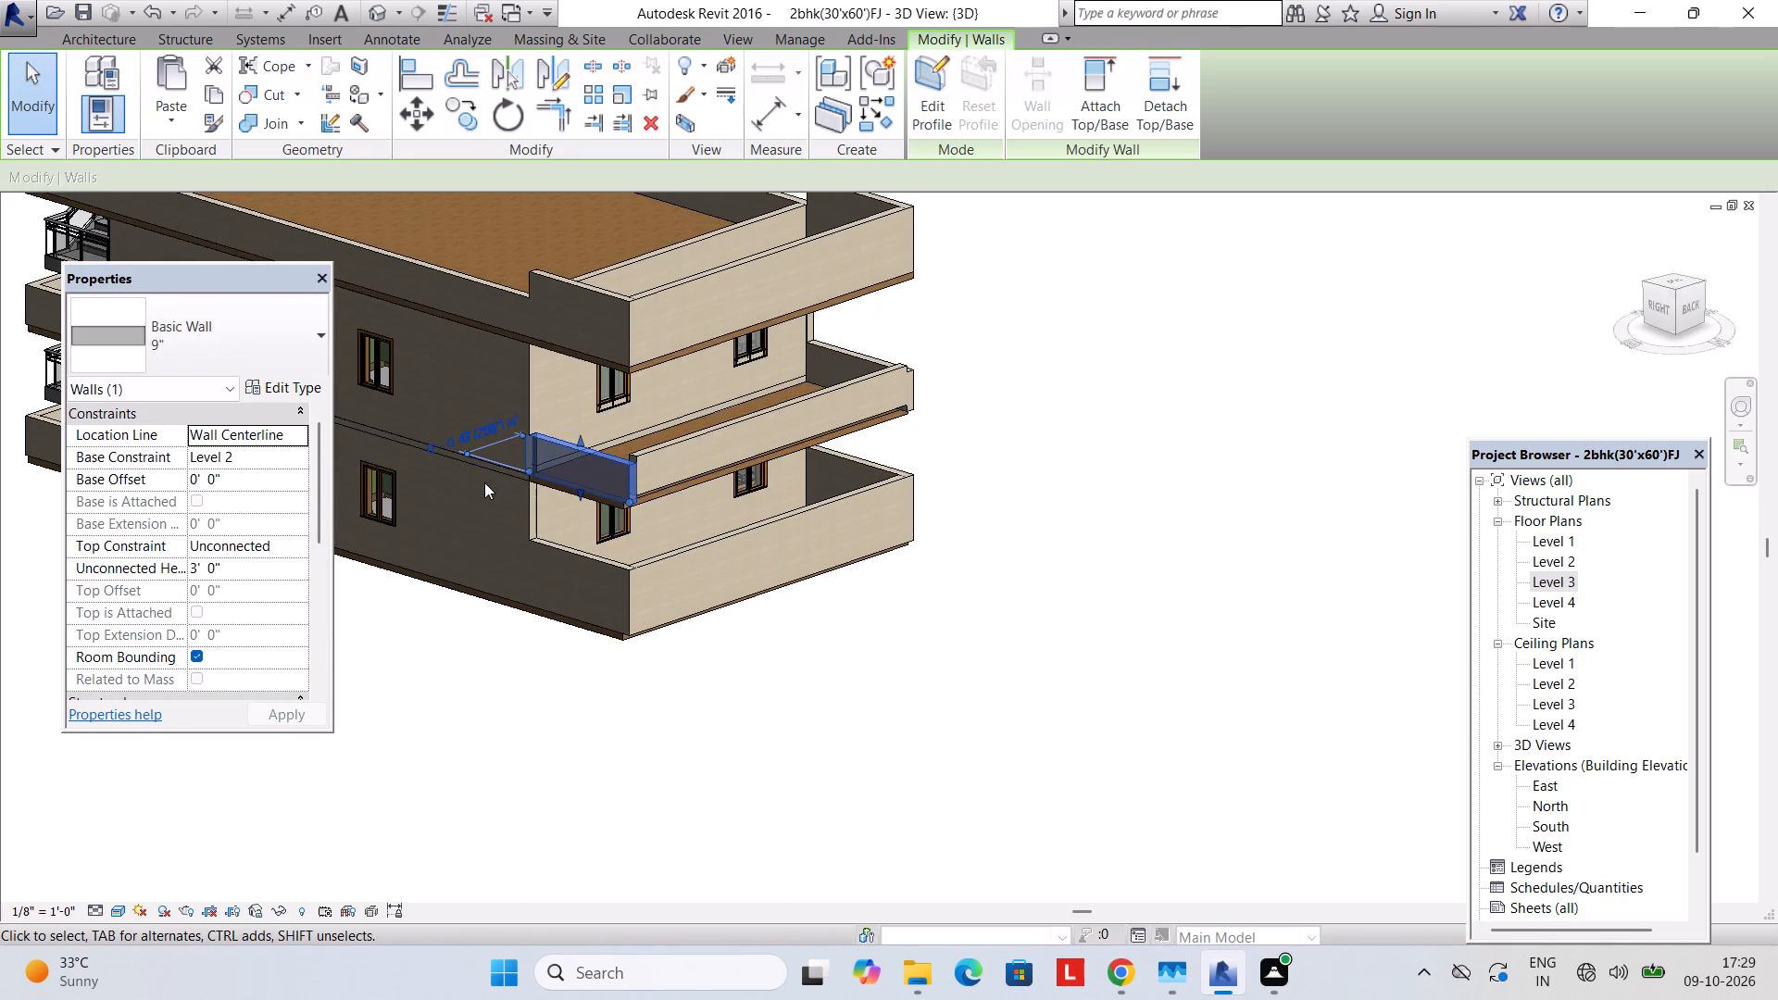
left_click(652, 450)
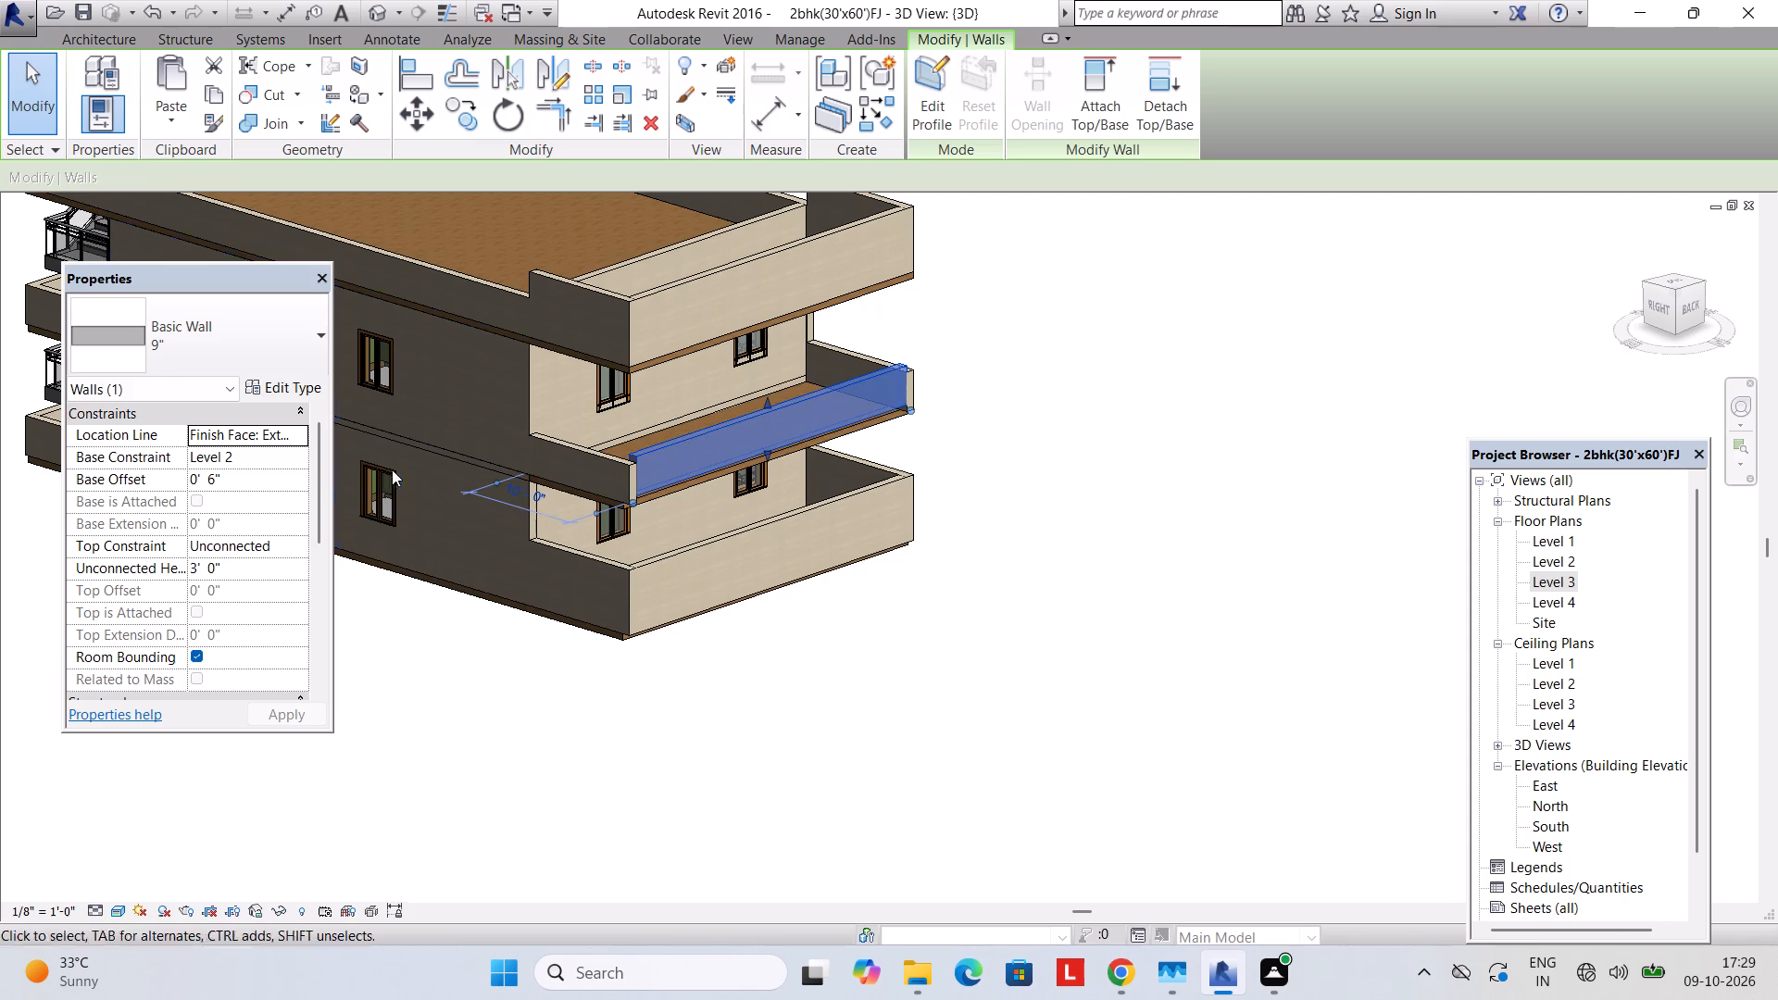
left_click(230, 480)
left_click_drag(230, 480, 128, 481)
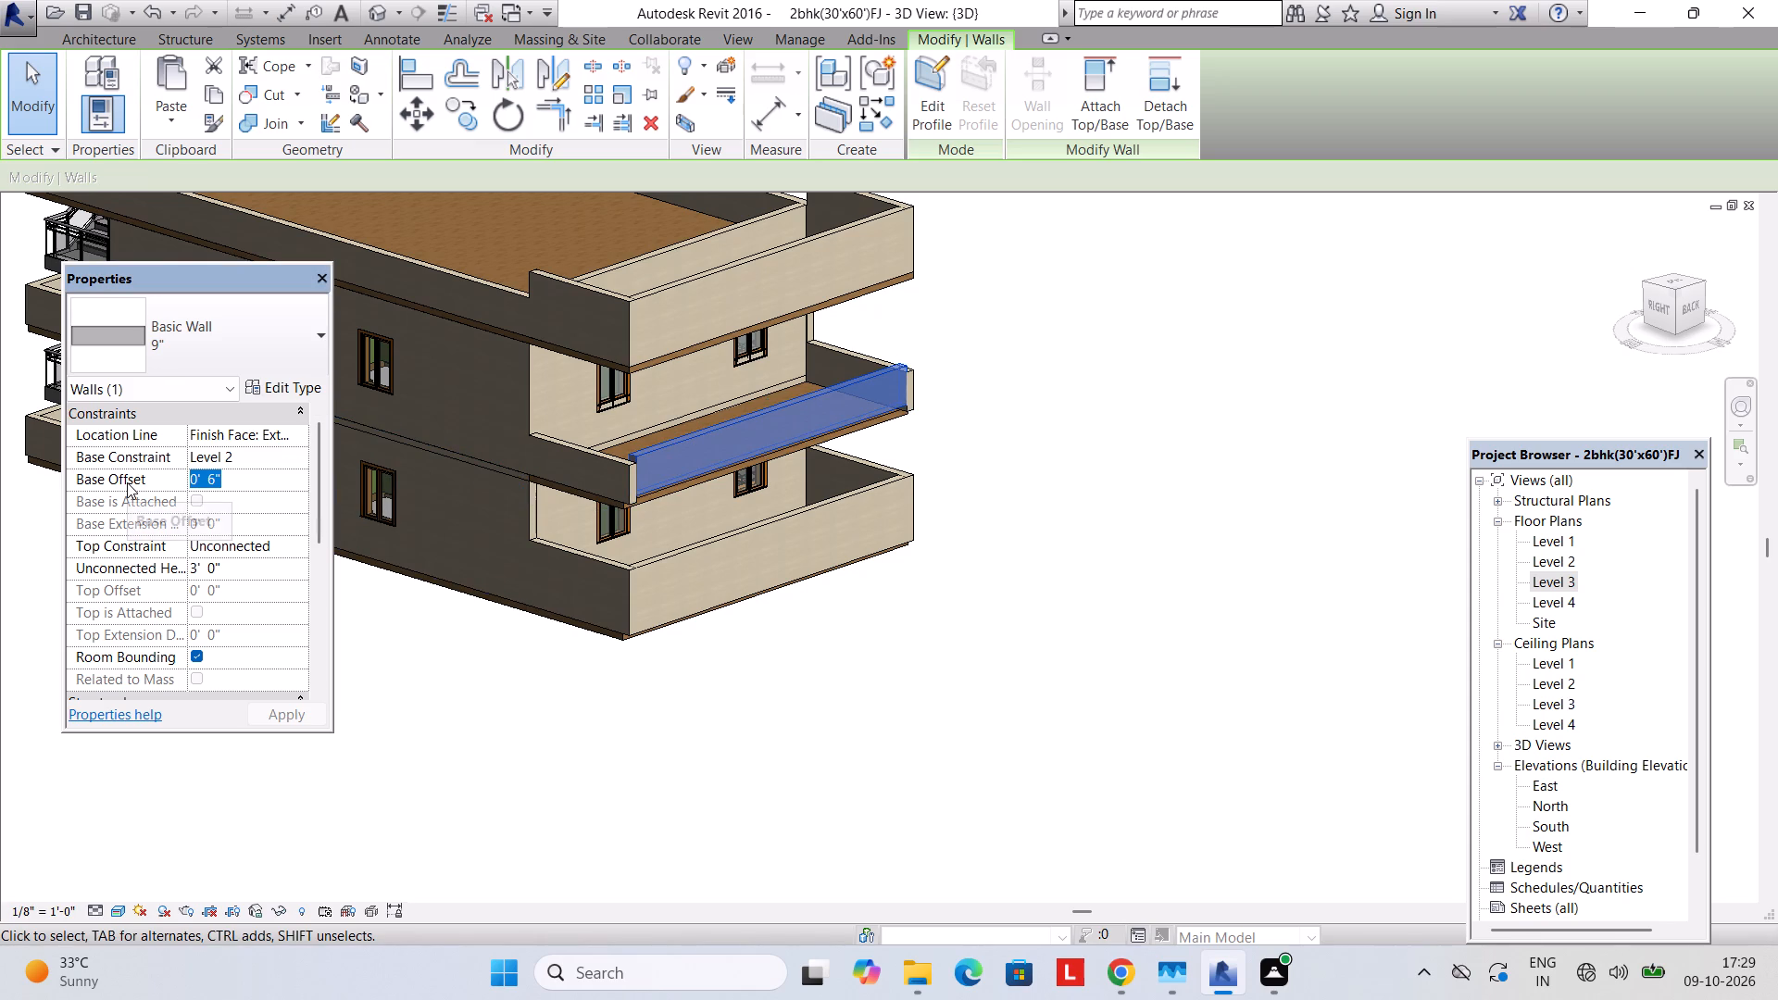
key("0")
key("Return")
key("Return")
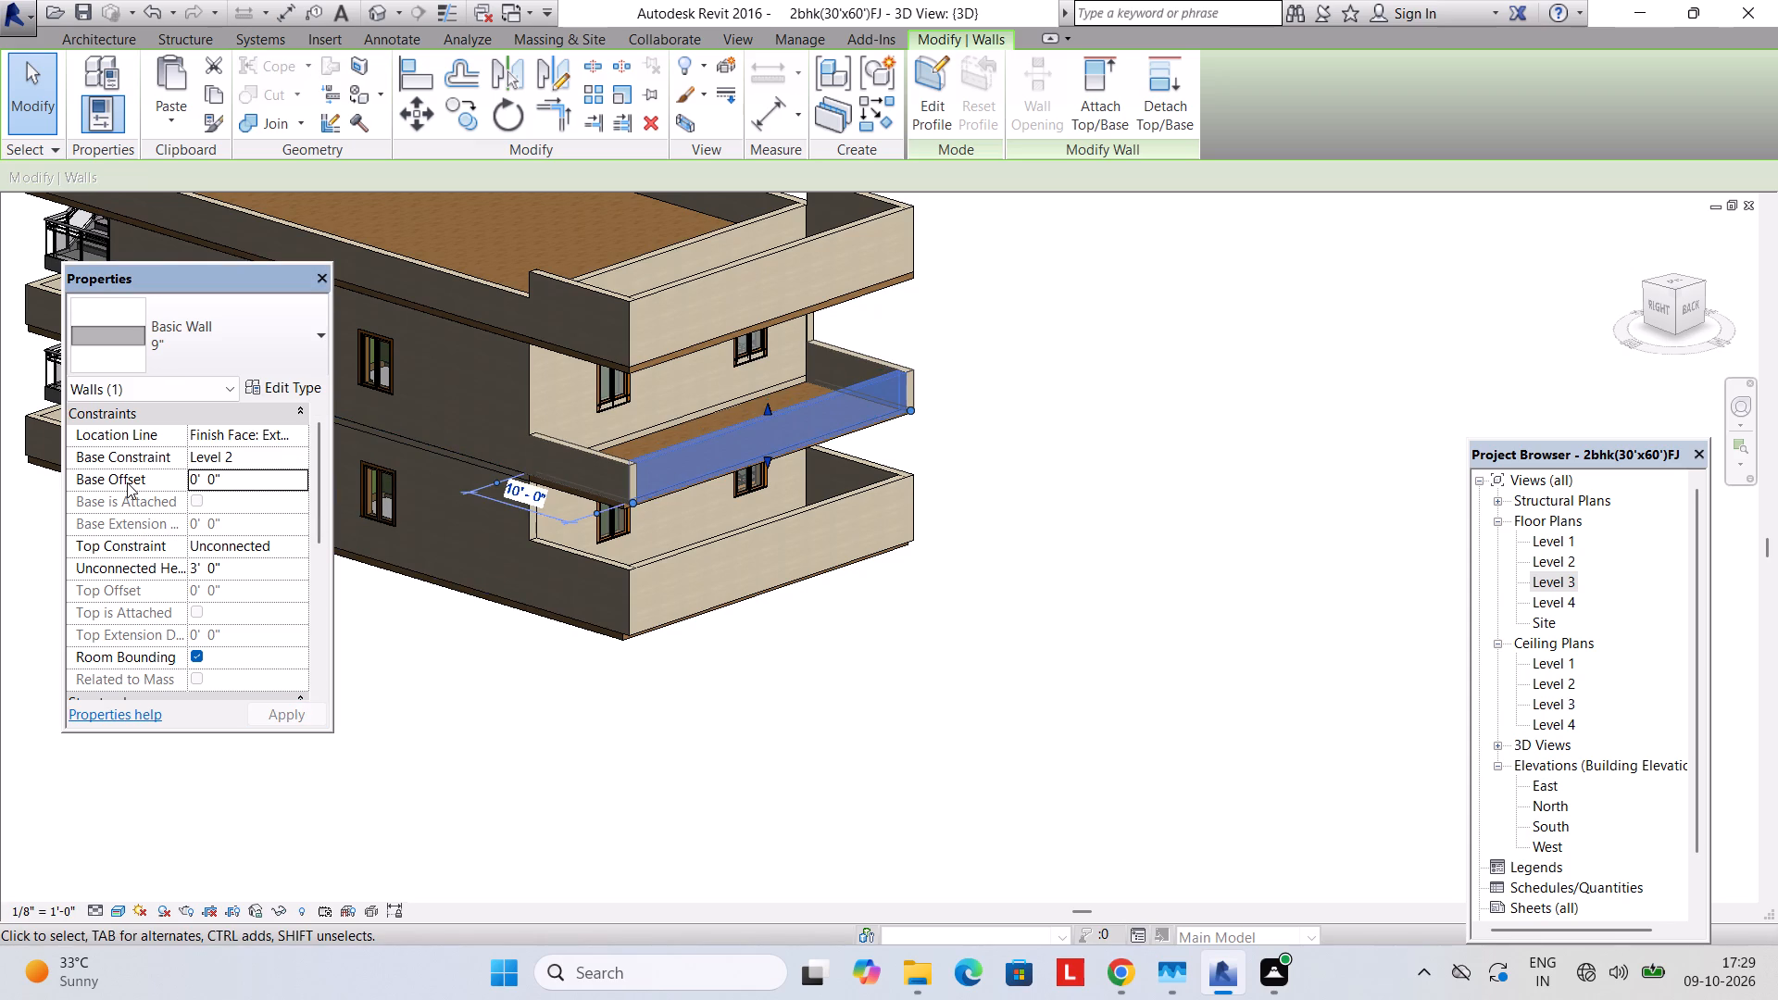
key("Escape")
key("Escape")
Examine the house in 3D from the back, underside, side and front, checking the balcony parapets and slabs.
middle_click_drag(693, 502, 538, 542, "shift")
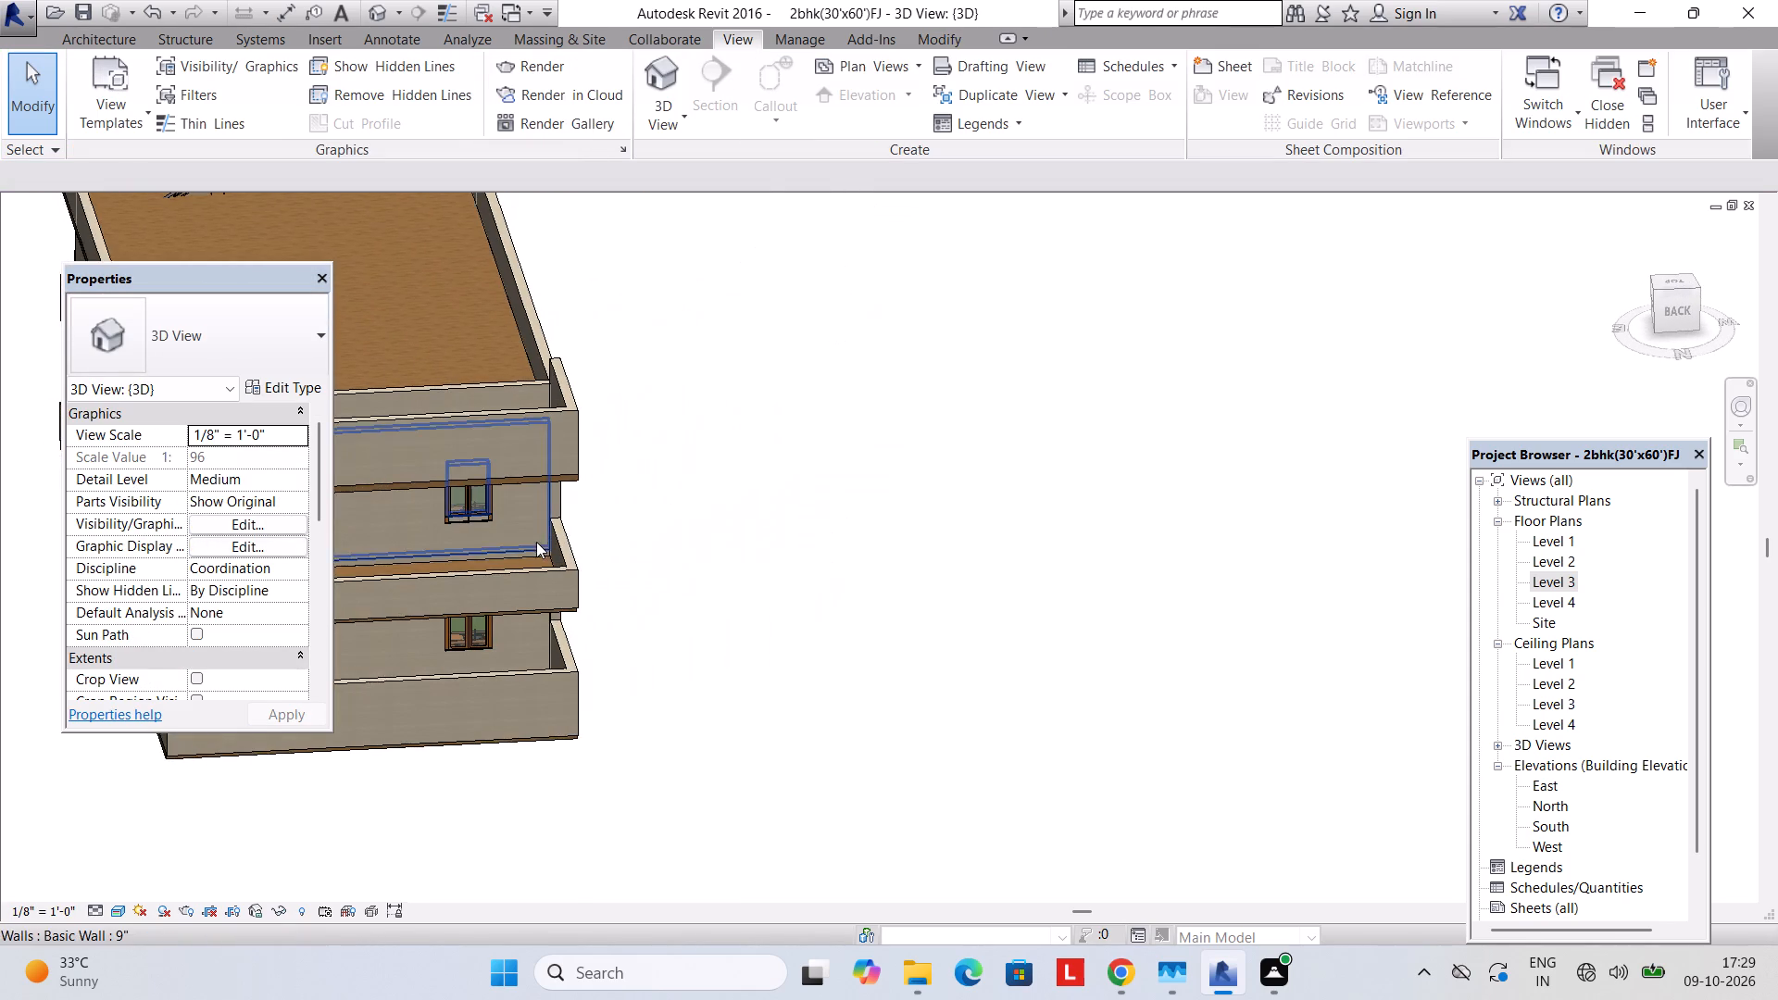
middle_click_drag(553, 528, 738, 432)
scroll(267, 499, "up", 2)
middle_click_drag(486, 553, 685, 519)
middle_click_drag(677, 522, 675, 525, "shift")
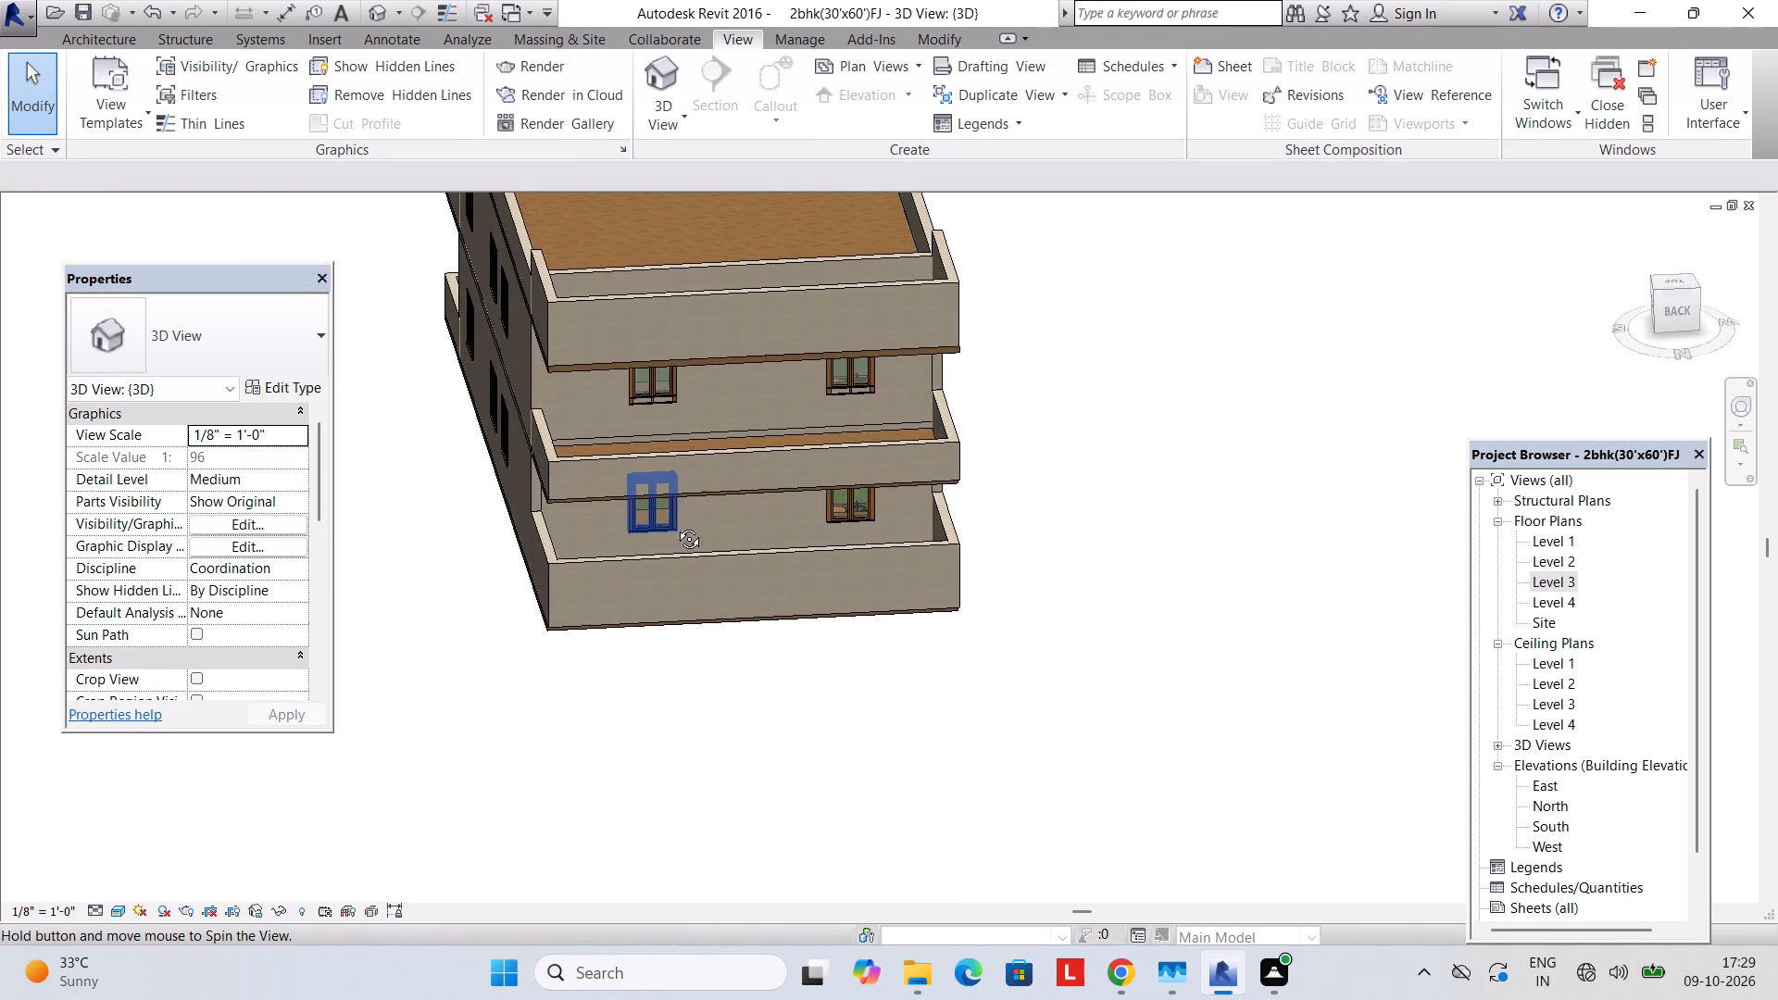
middle_click_drag(675, 525, 669, 533, "shift")
middle_click_drag(594, 530, 794, 412, "shift")
middle_click_drag(892, 372, 767, 456)
middle_click_drag(824, 433, 841, 338, "shift")
middle_click(883, 304)
middle_click_drag(906, 399, 889, 245, "shift")
middle_click_drag(901, 249, 795, 492)
middle_click_drag(811, 455, 818, 415, "shift")
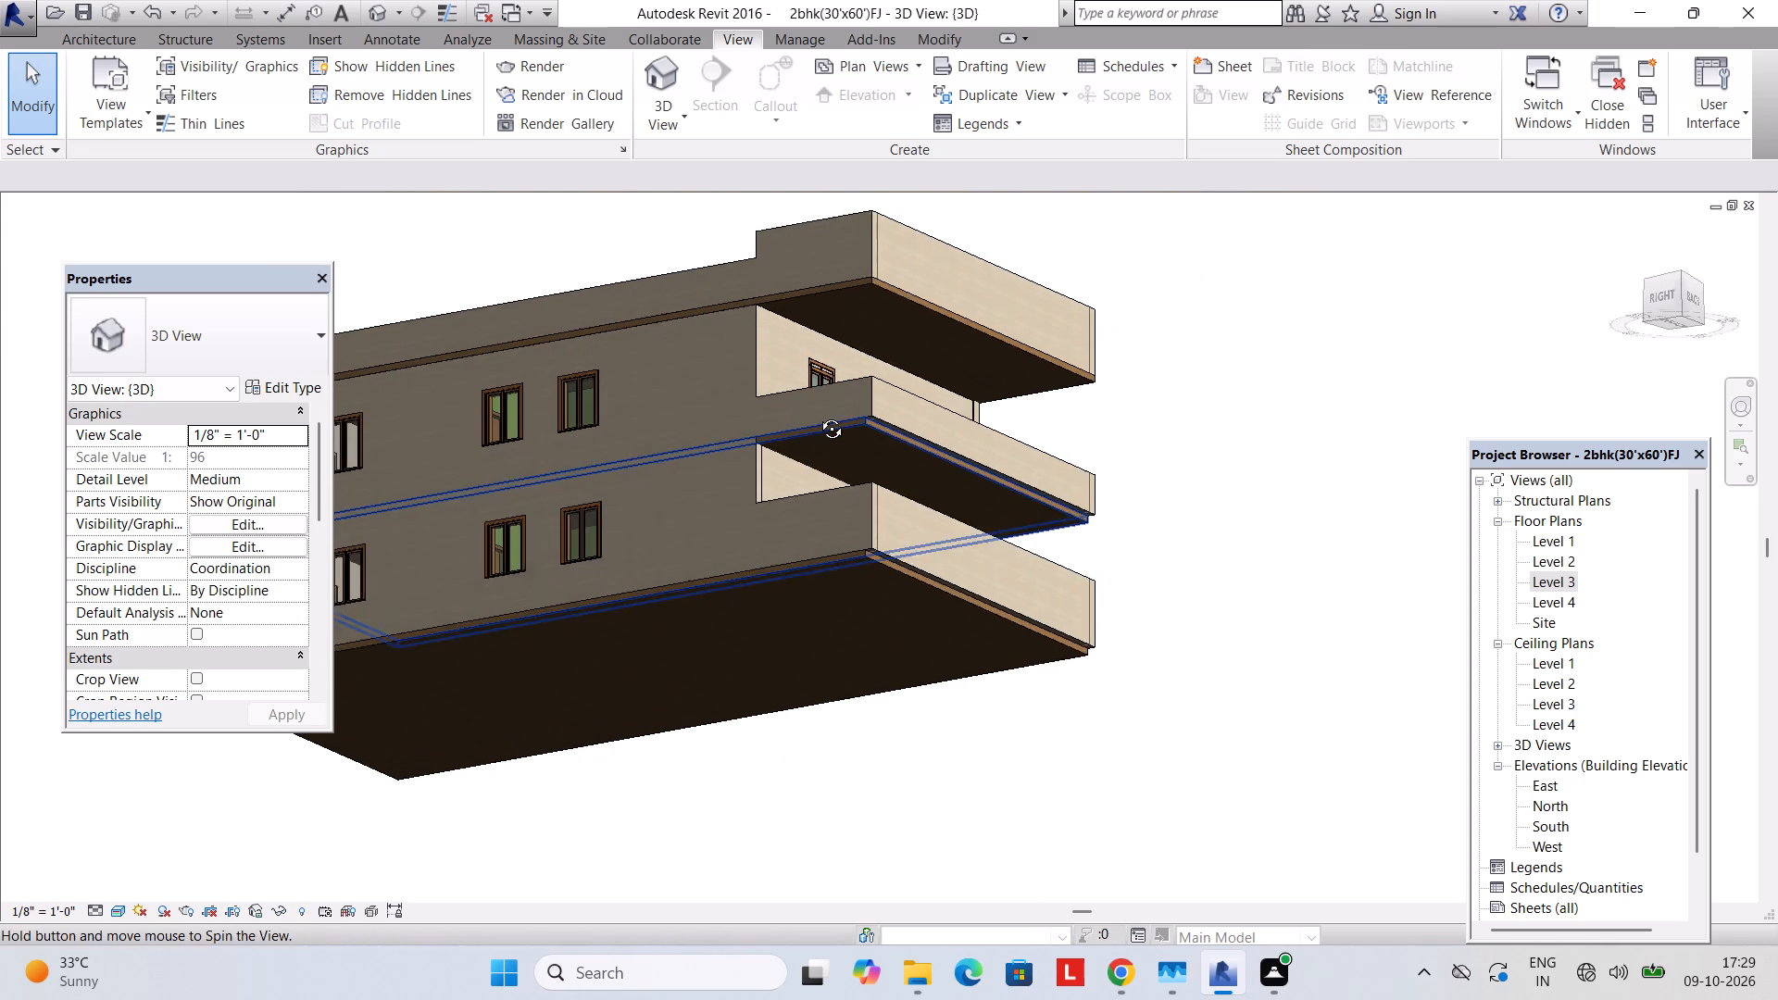
middle_click_drag(818, 415, 818, 413, "shift")
middle_click_drag(939, 460, 745, 502, "shift")
scroll(855, 327, "down", 2)
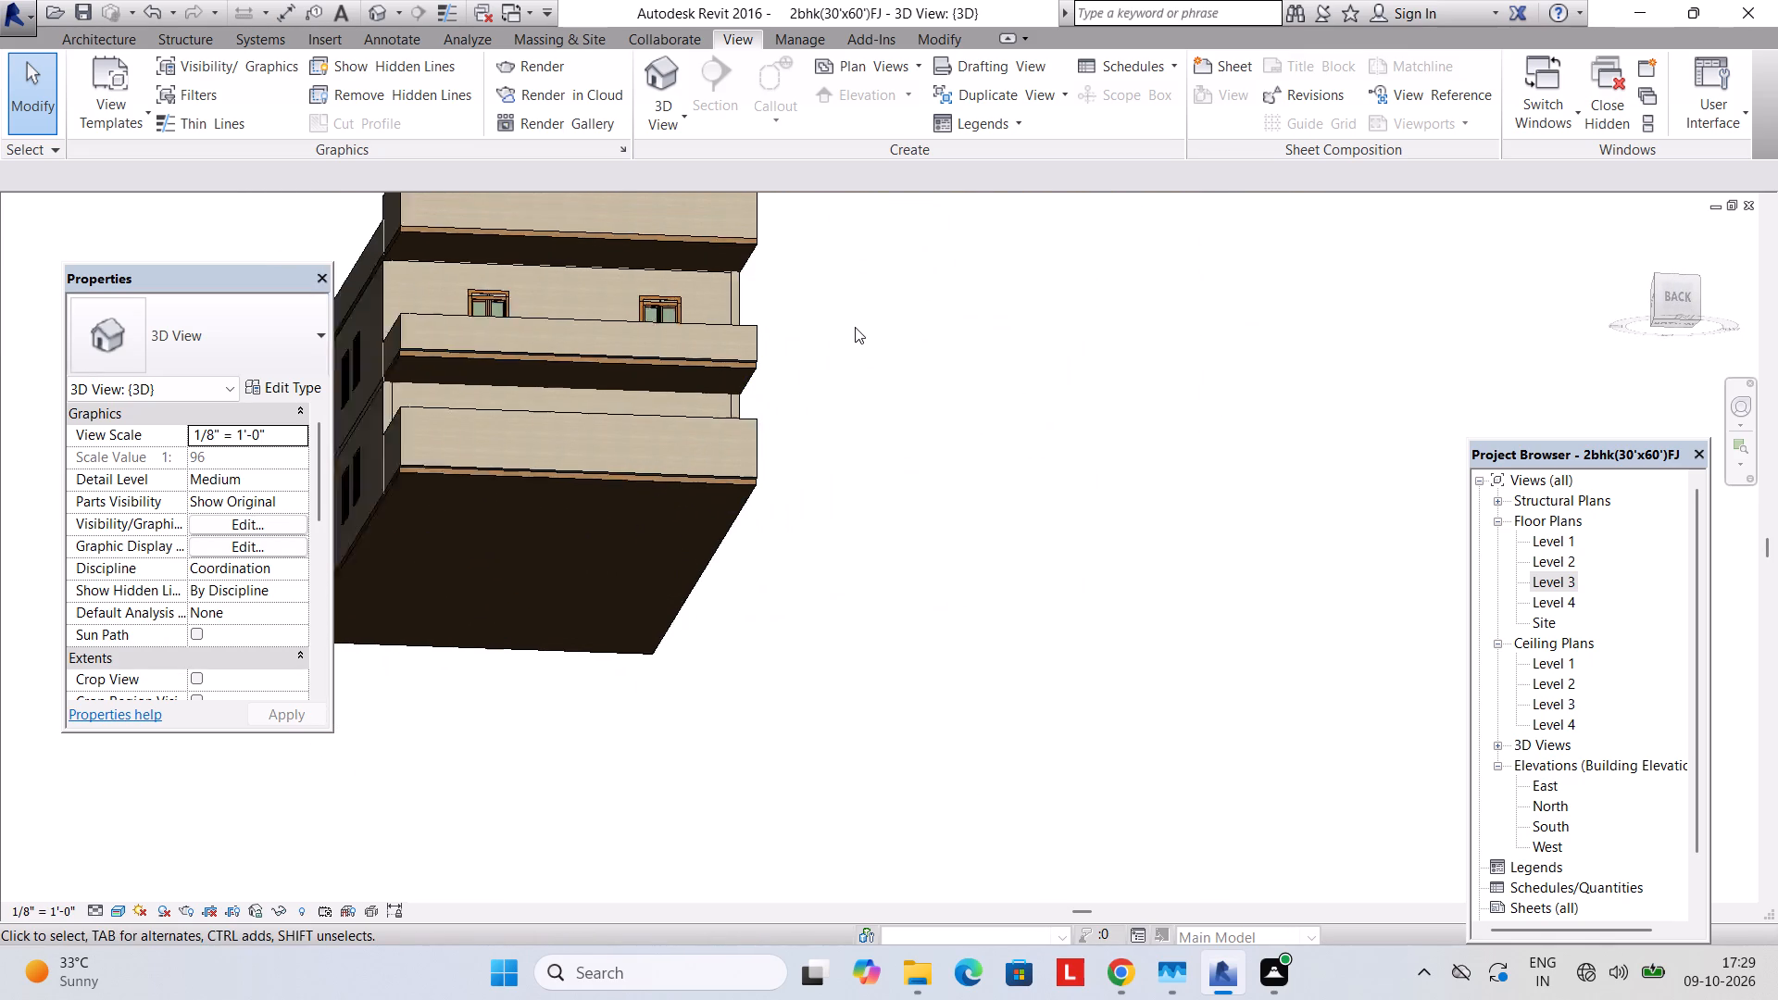
scroll(855, 327, "down", 1)
middle_click_drag(851, 341, 852, 441, "shift")
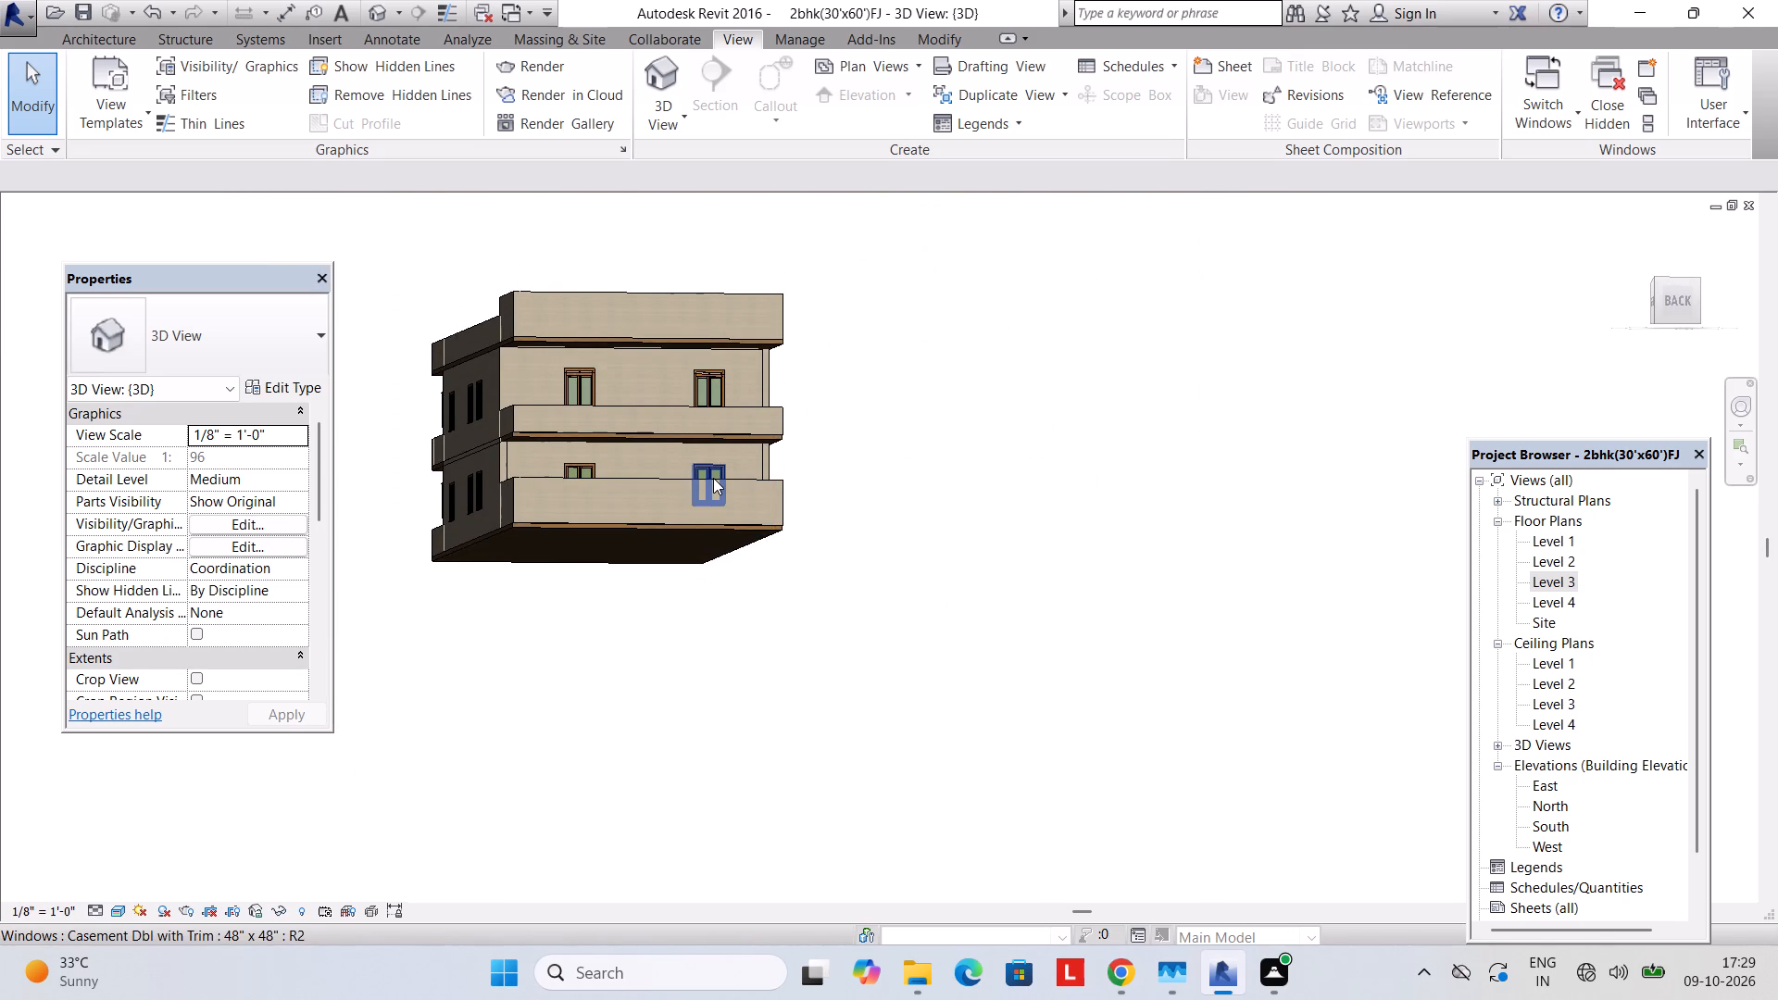
middle_click_drag(707, 476, 702, 333, "shift")
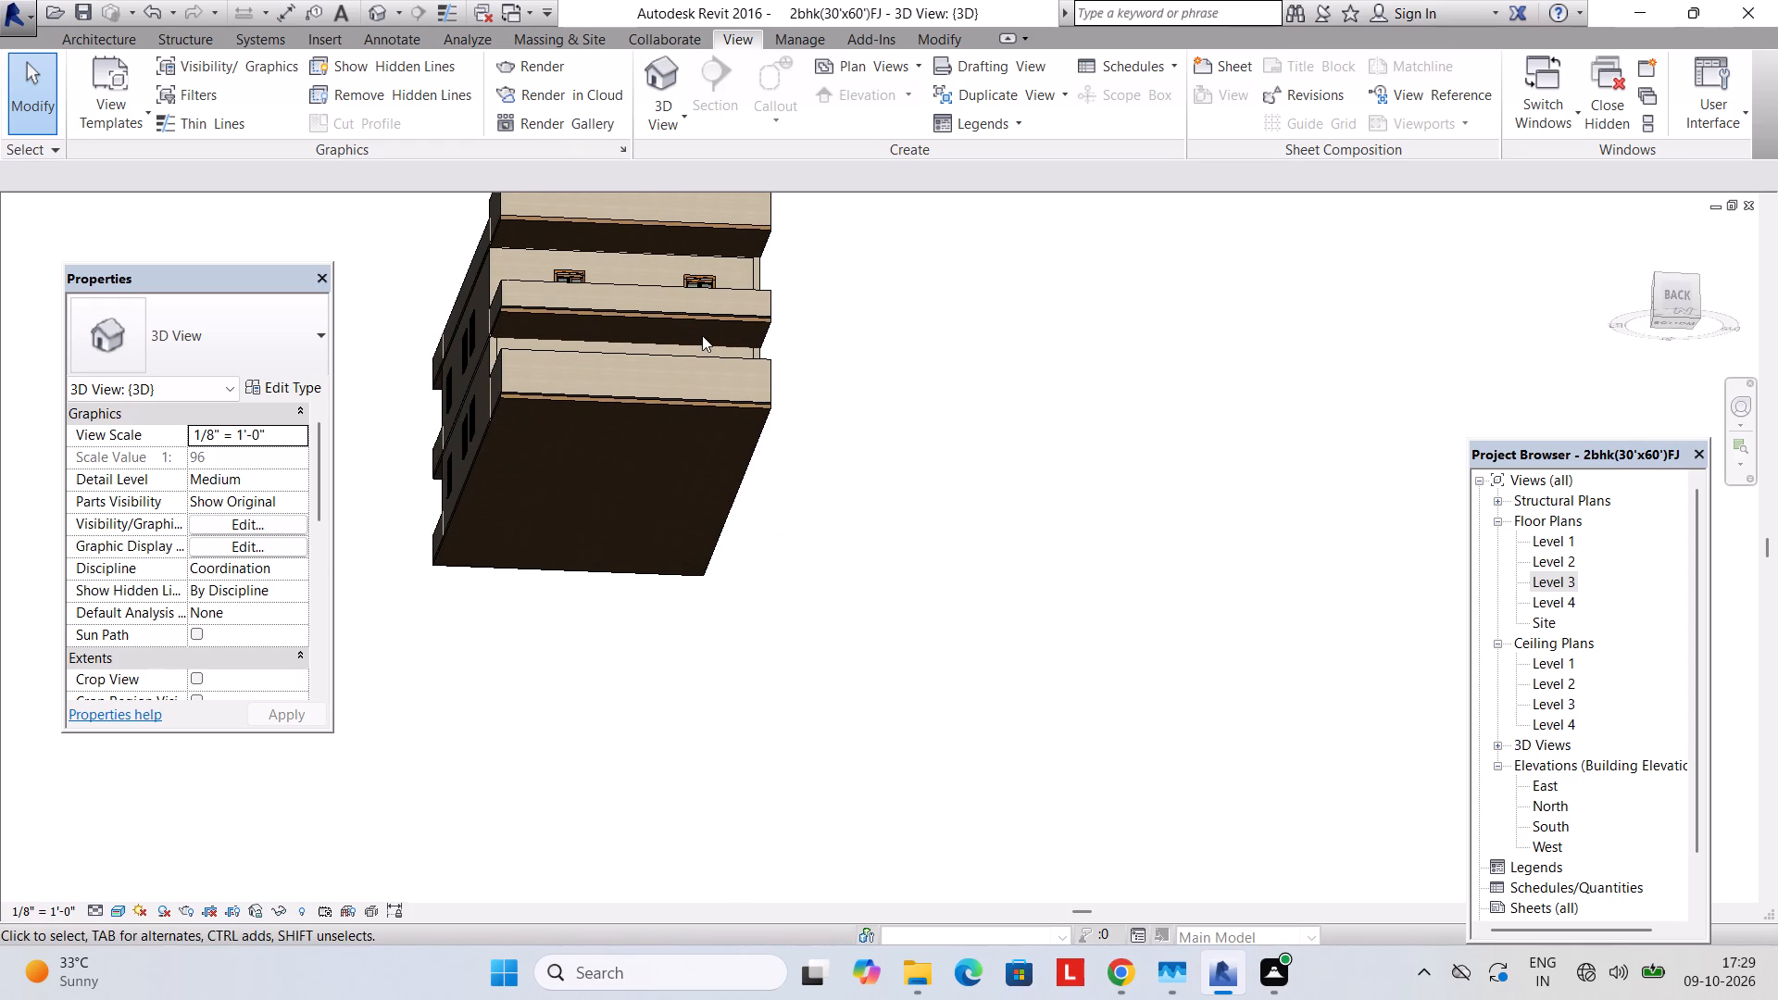
middle_click_drag(699, 337, 728, 452)
middle_click_drag(727, 446, 717, 566, "shift")
scroll(701, 496, "down", 1)
middle_click_drag(701, 500, 692, 621, "shift")
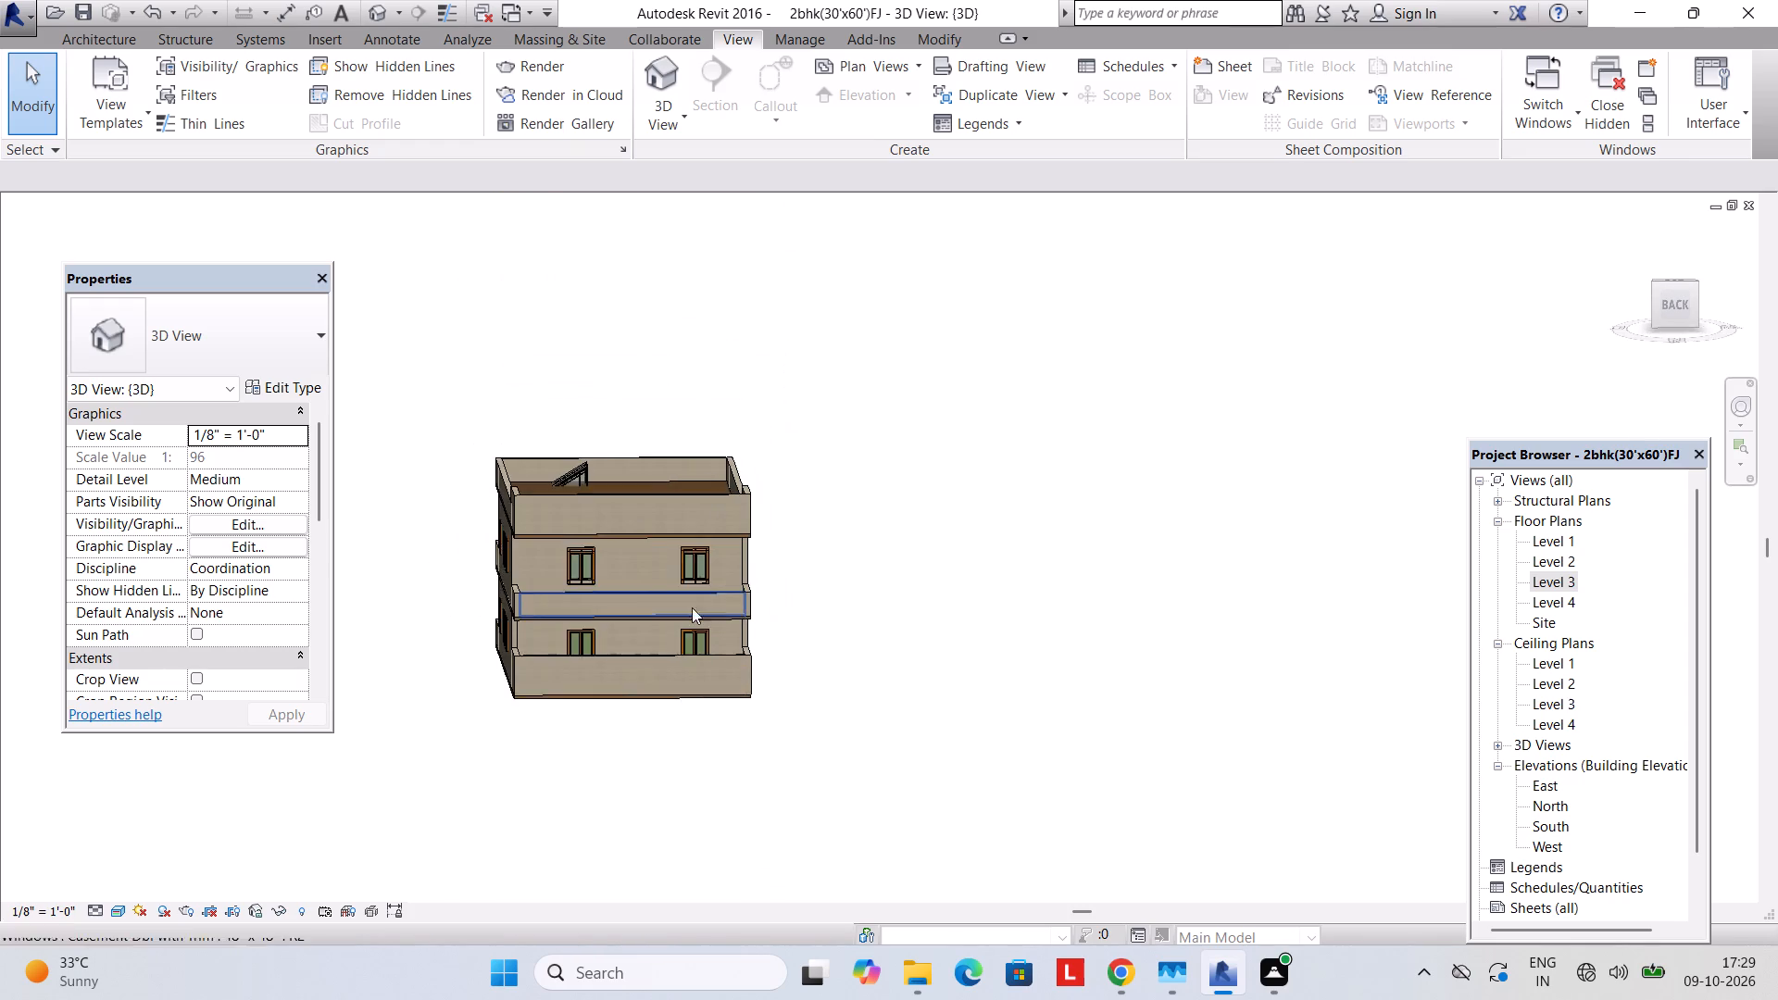
middle_click_drag(692, 554, 688, 619, "shift")
middle_click_drag(656, 600, 690, 596)
middle_click_drag(525, 600, 730, 577, "shift")
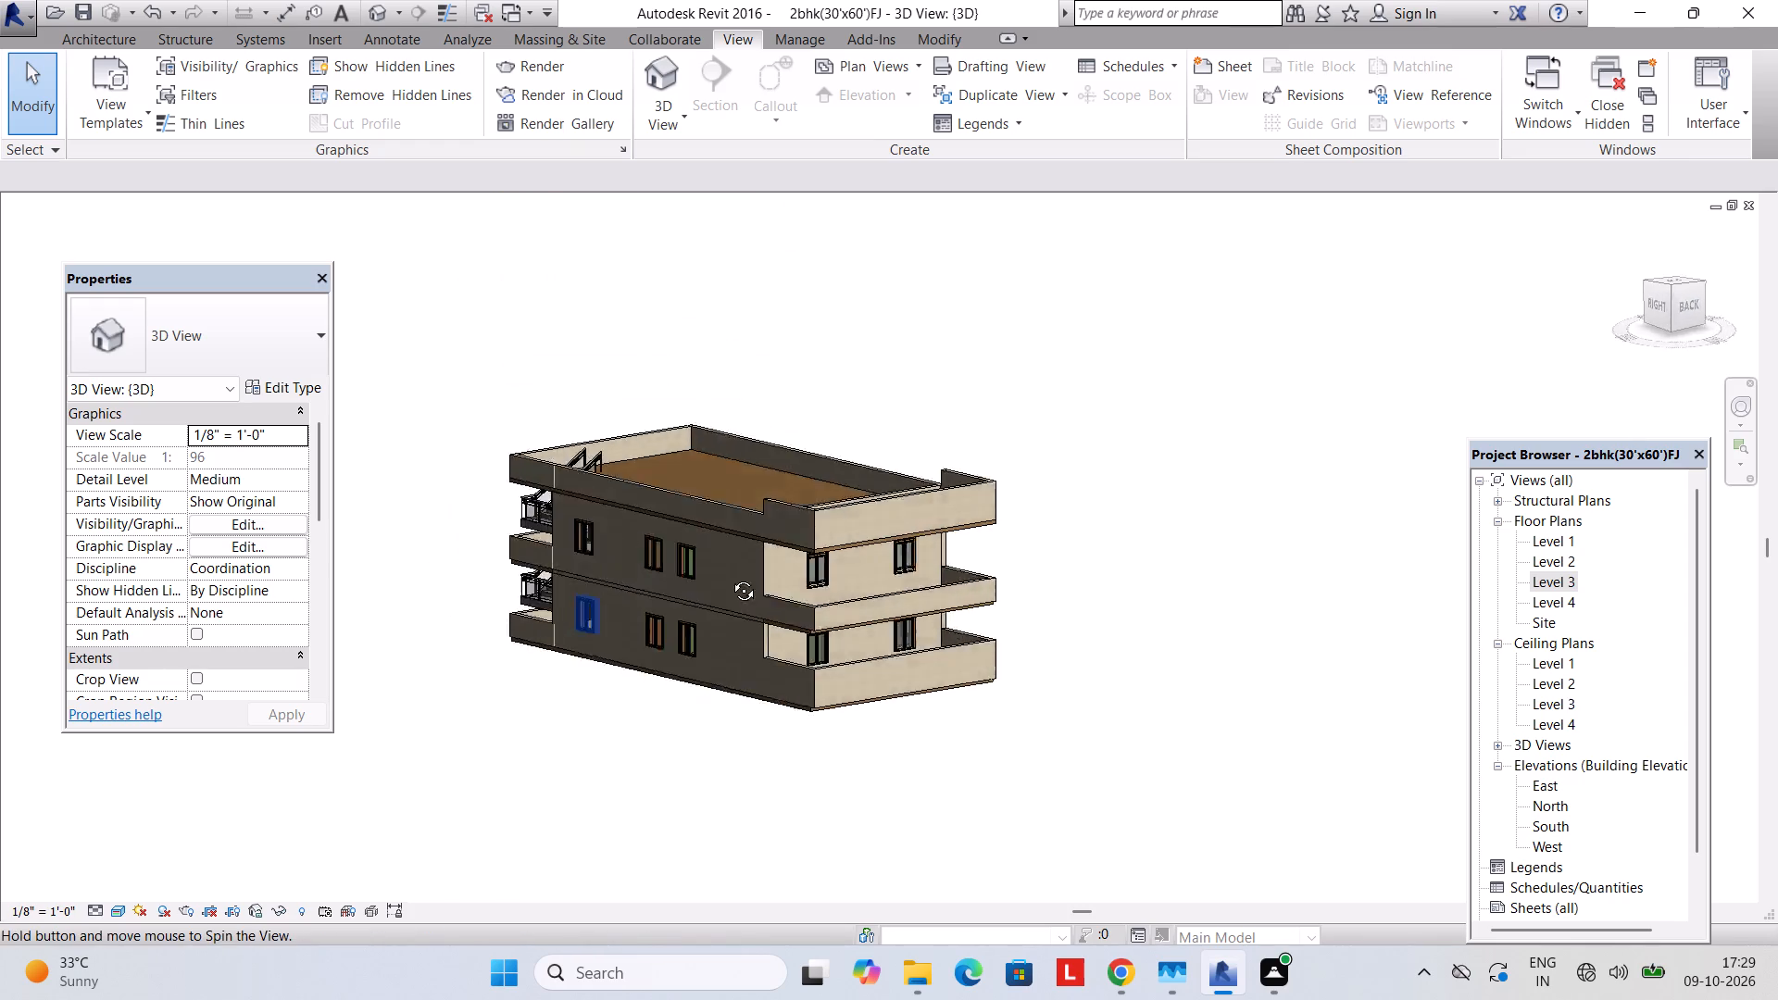
middle_click_drag(730, 577, 828, 552, "shift")
middle_click_drag(565, 567, 916, 526, "shift")
middle_click_drag(689, 550, 832, 554)
middle_click_drag(808, 535, 817, 533, "shift")
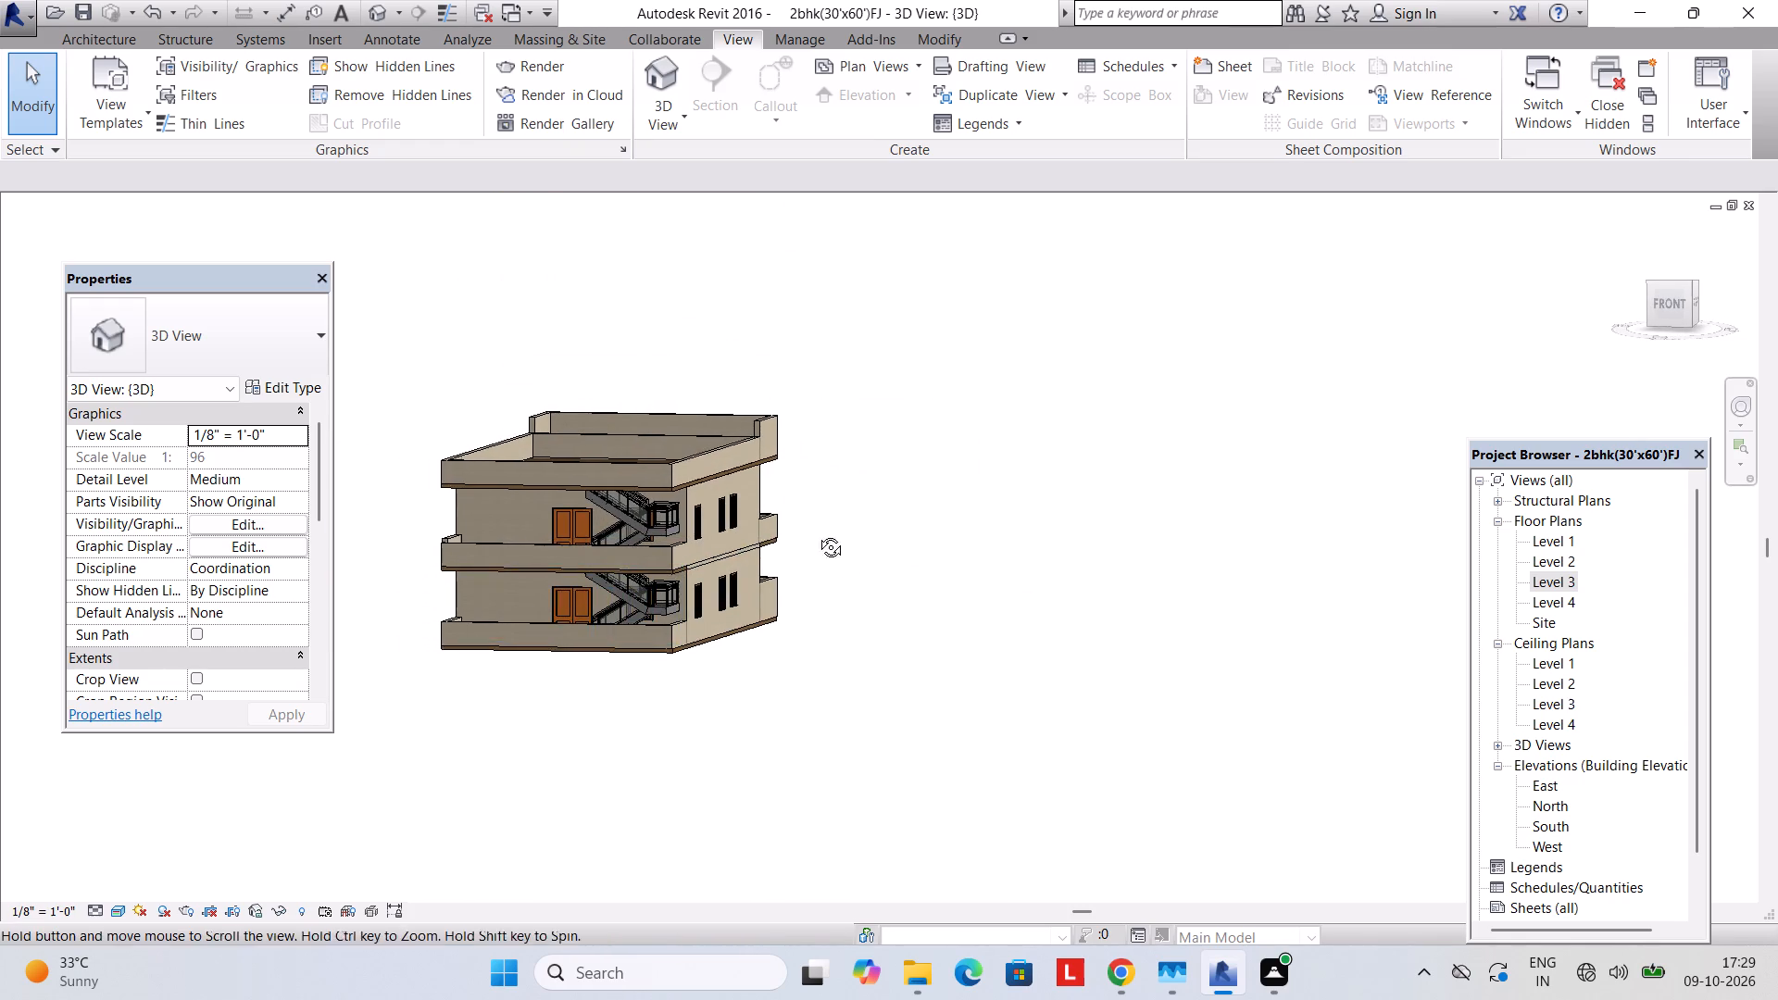
middle_click_drag(817, 533, 905, 519, "shift")
middle_click_drag(720, 536, 903, 625)
middle_click_drag(908, 622, 864, 657, "shift")
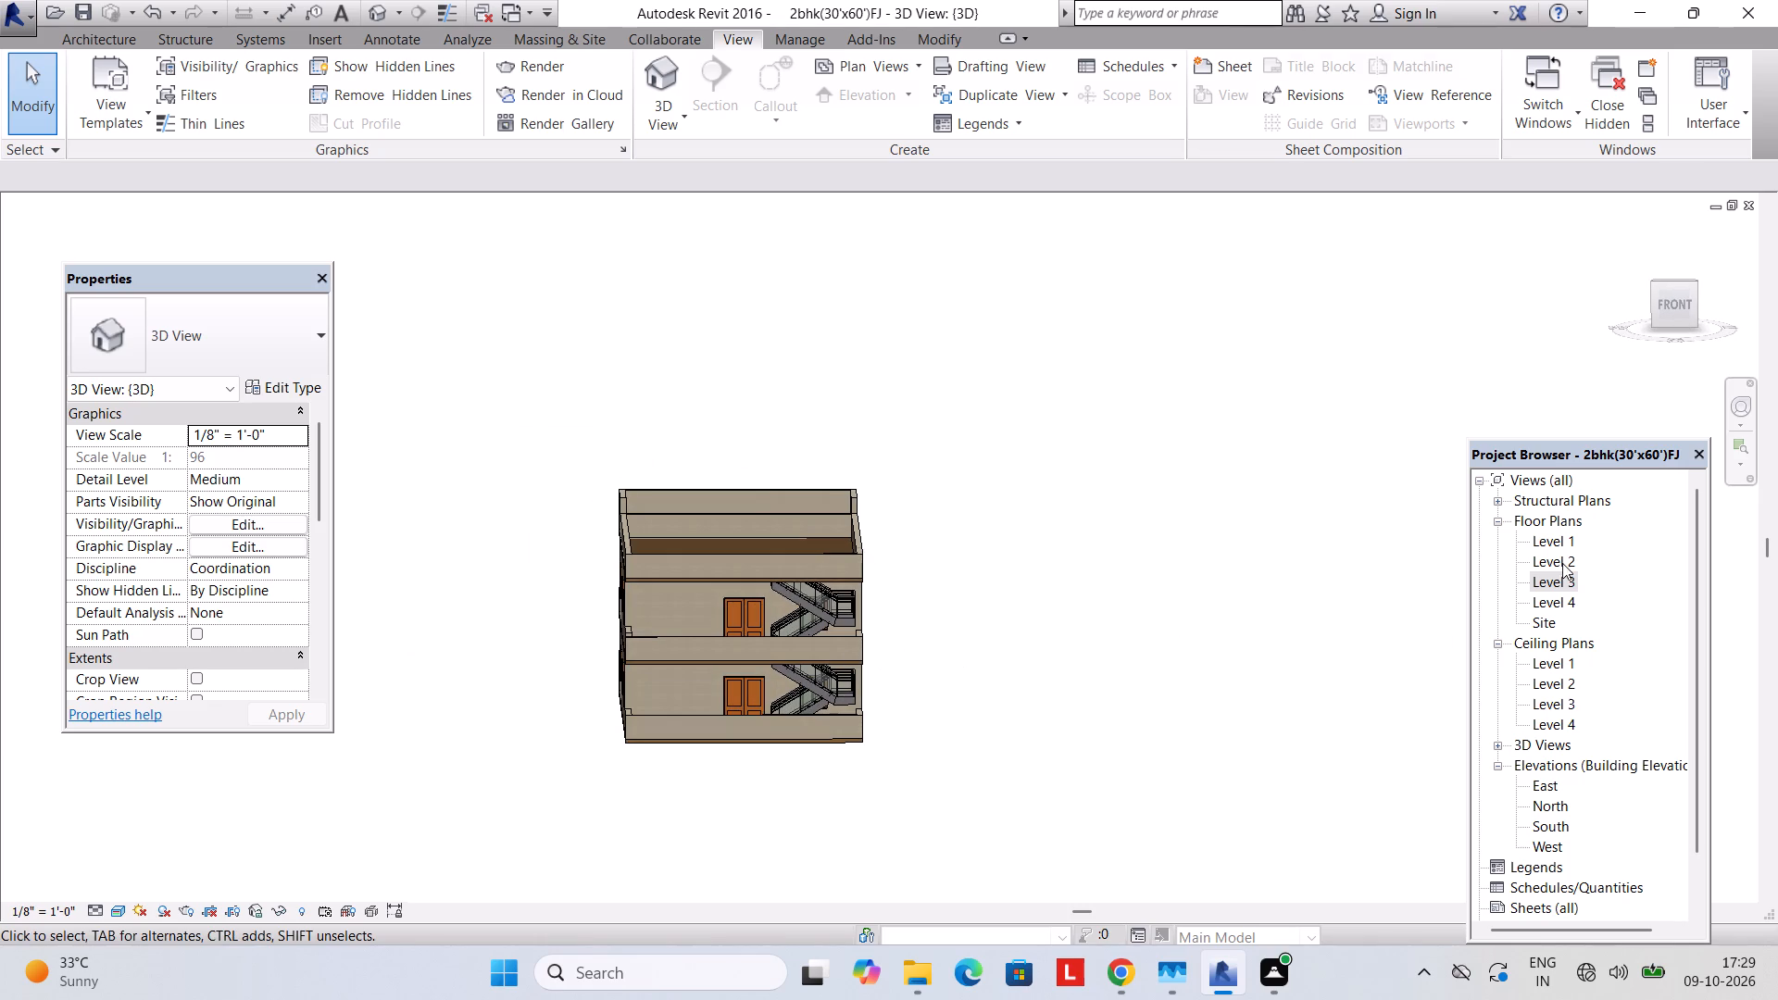
In the Level 1 floor plan, start placing a window and open the US Imperial library's Windows folder for family loading.
double_click(1556, 535)
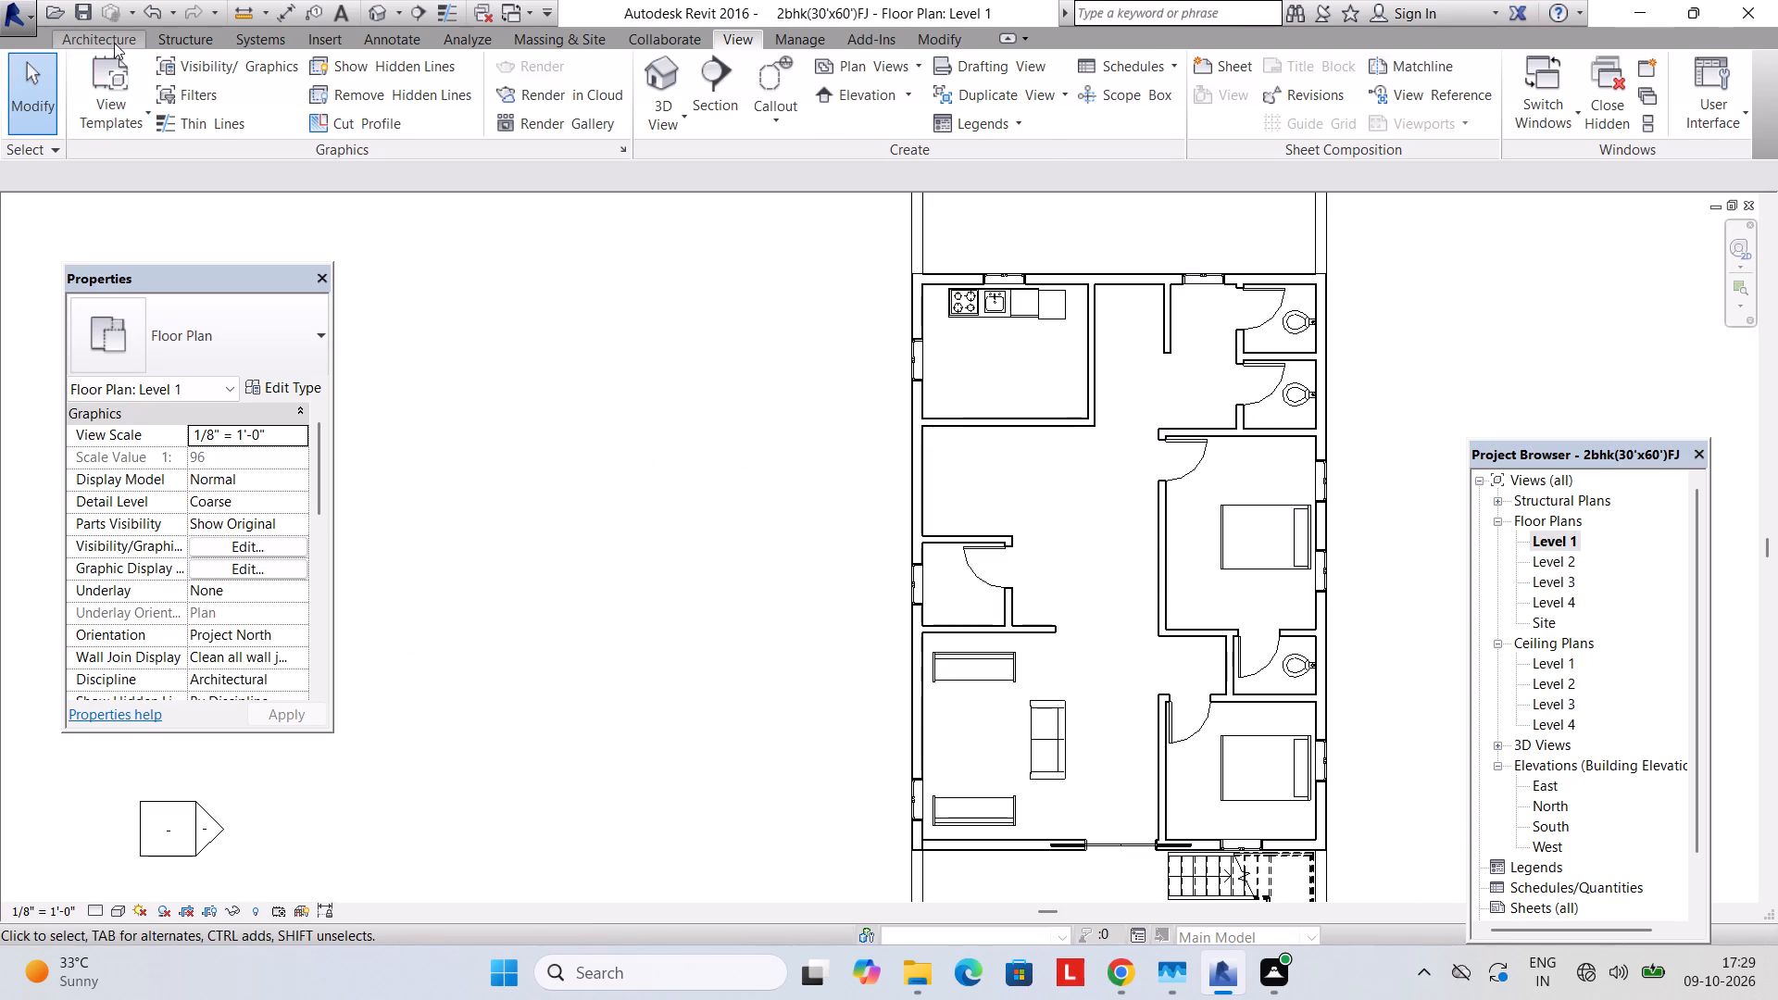
left_click(114, 43)
left_click(172, 100)
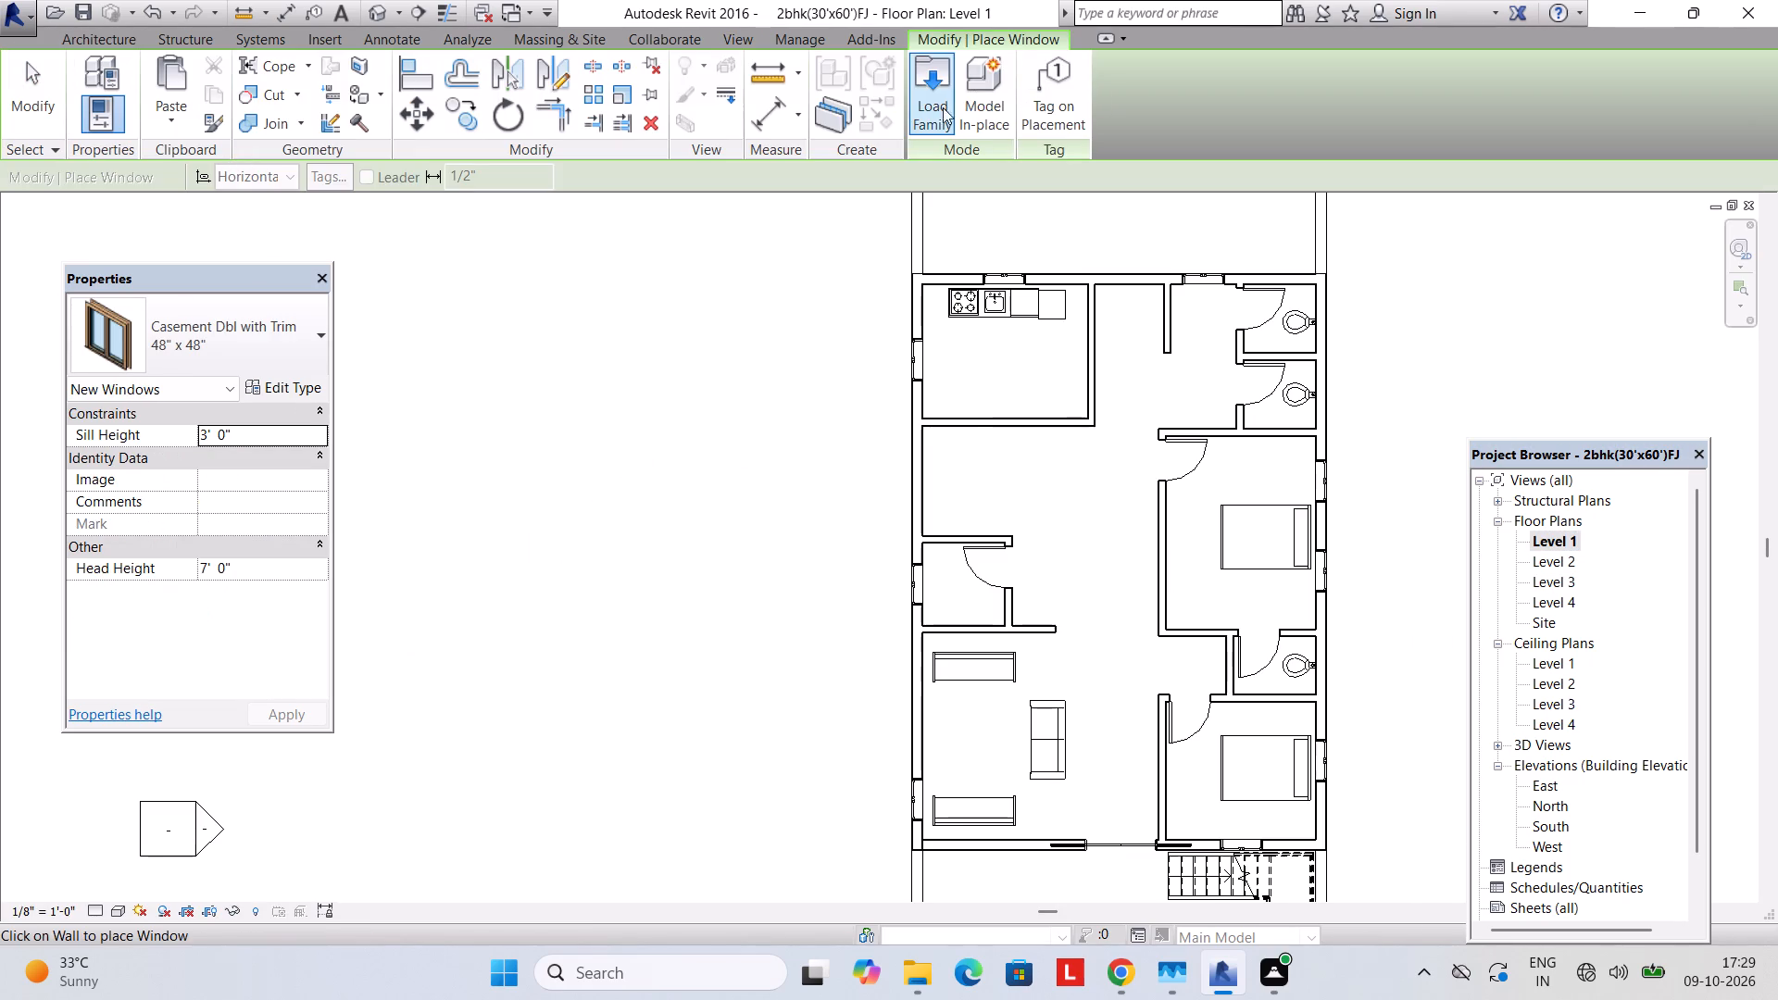
left_click(933, 106)
left_click(694, 255)
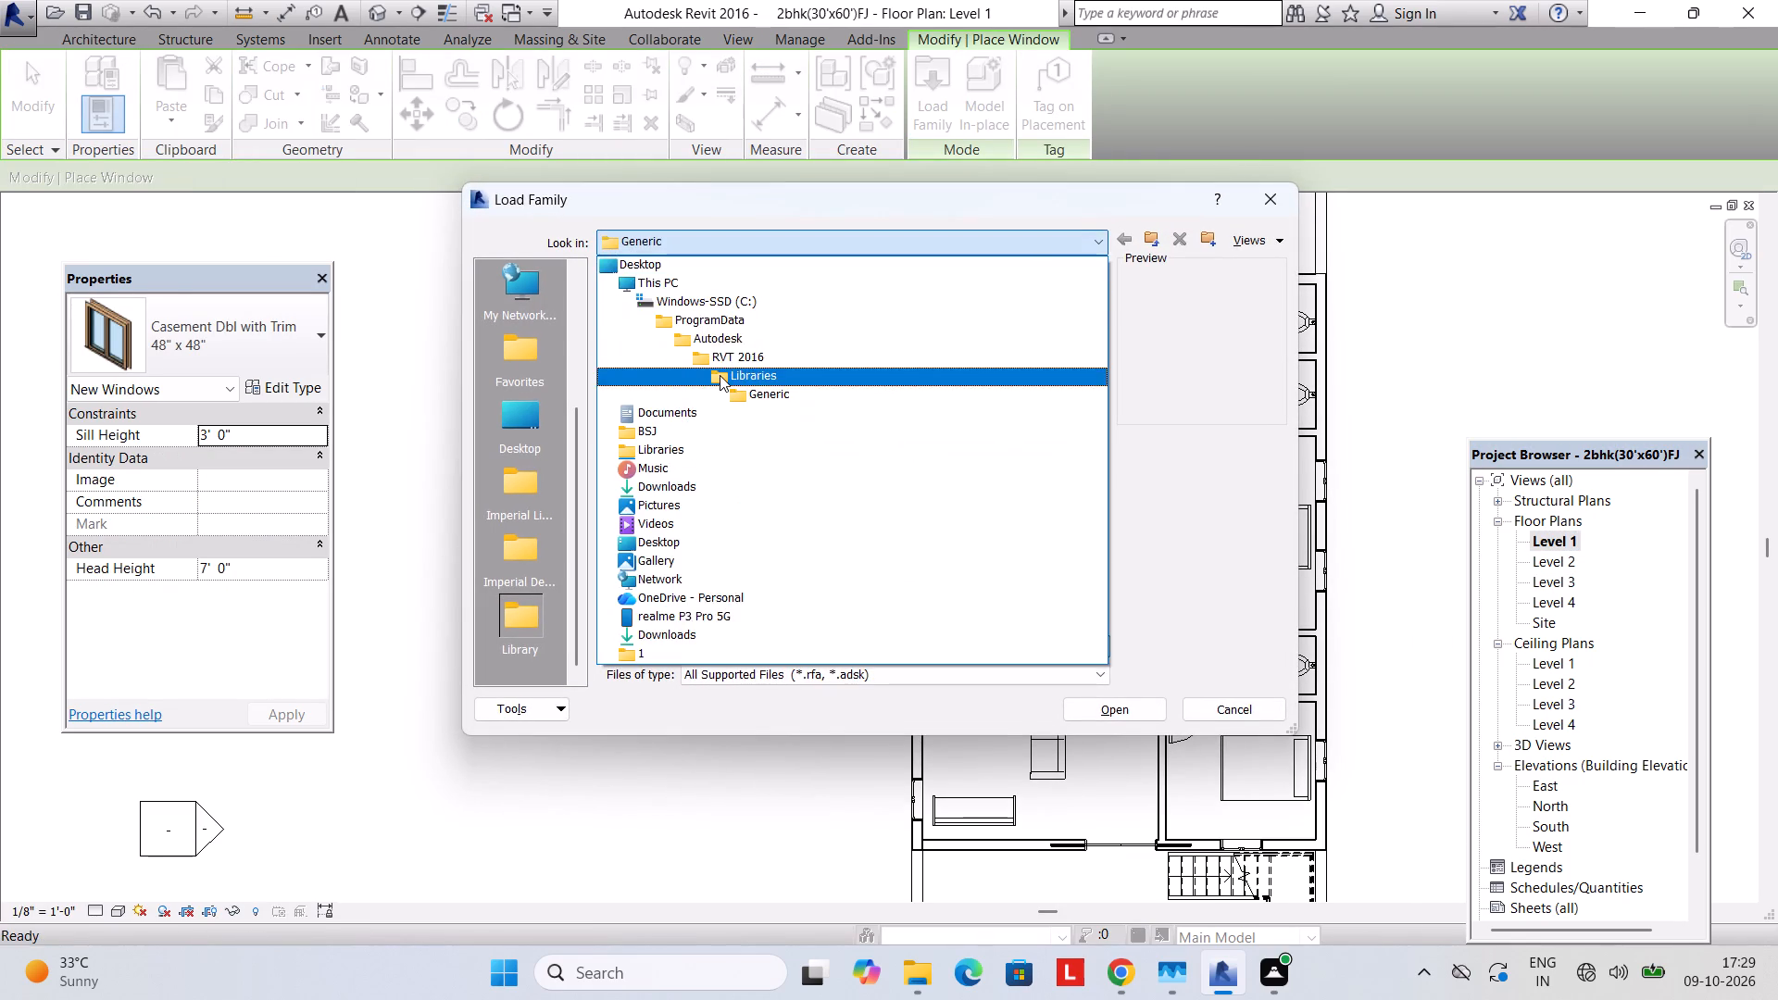
left_click(720, 375)
double_click(696, 347)
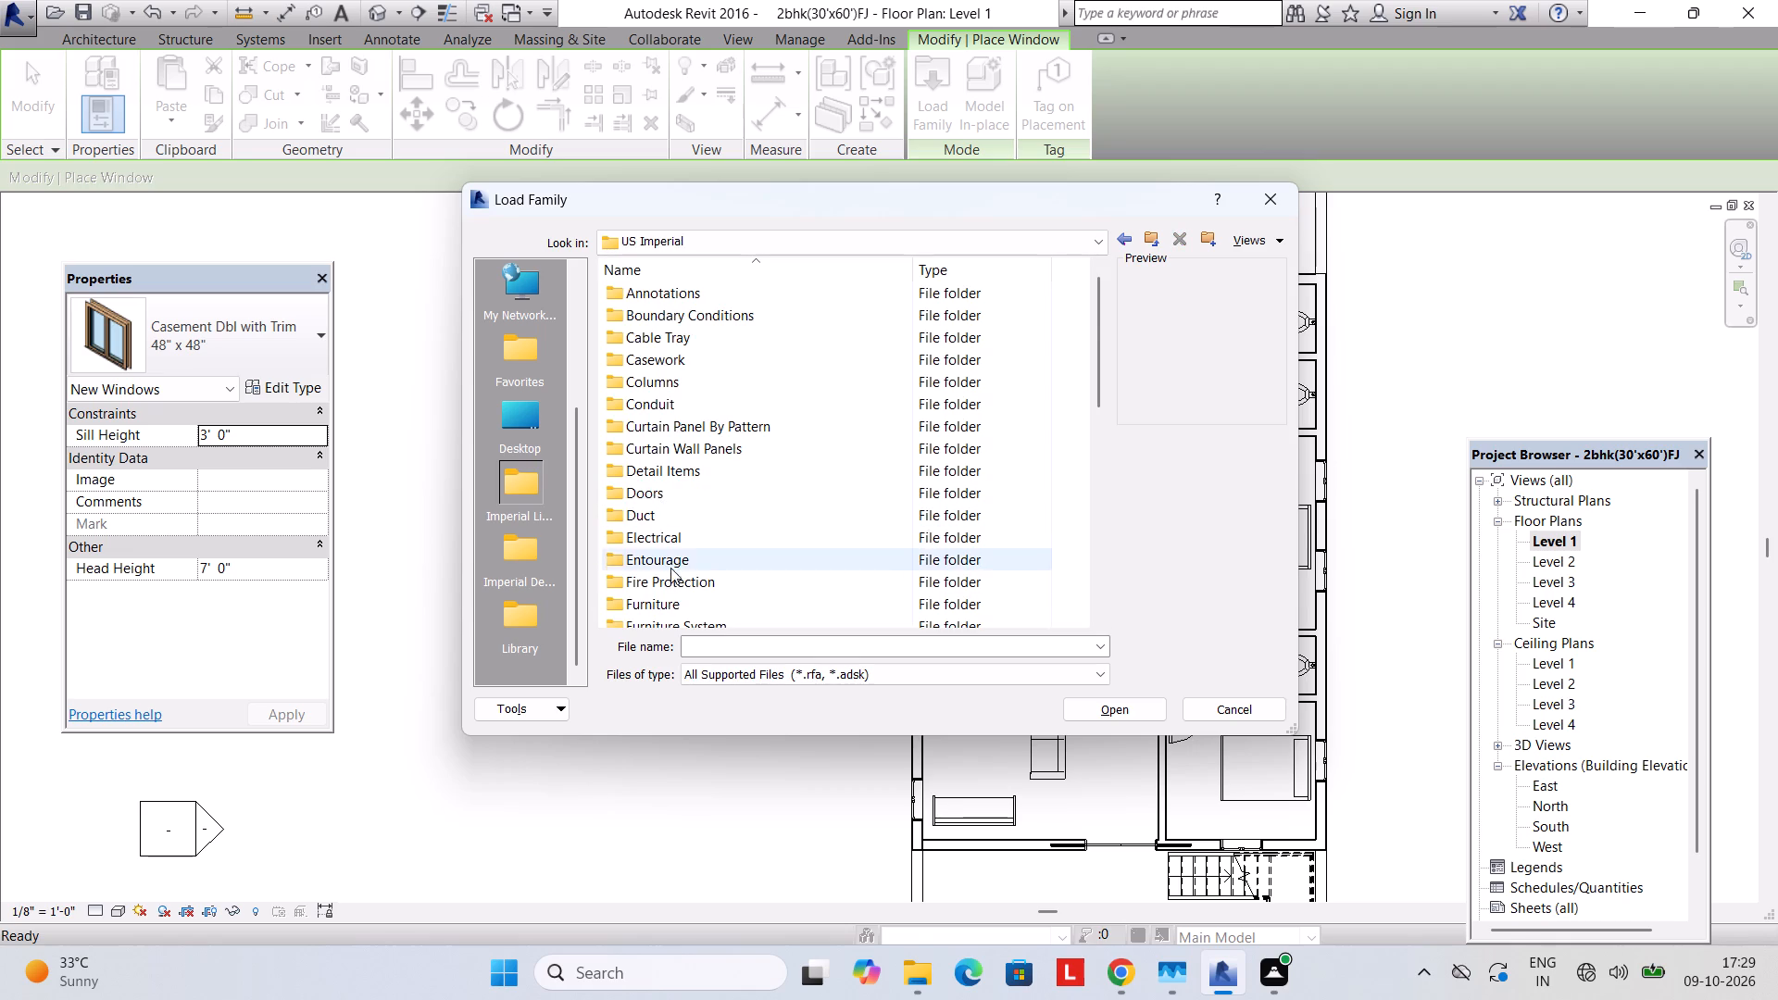
scroll(670, 544, "down", 17)
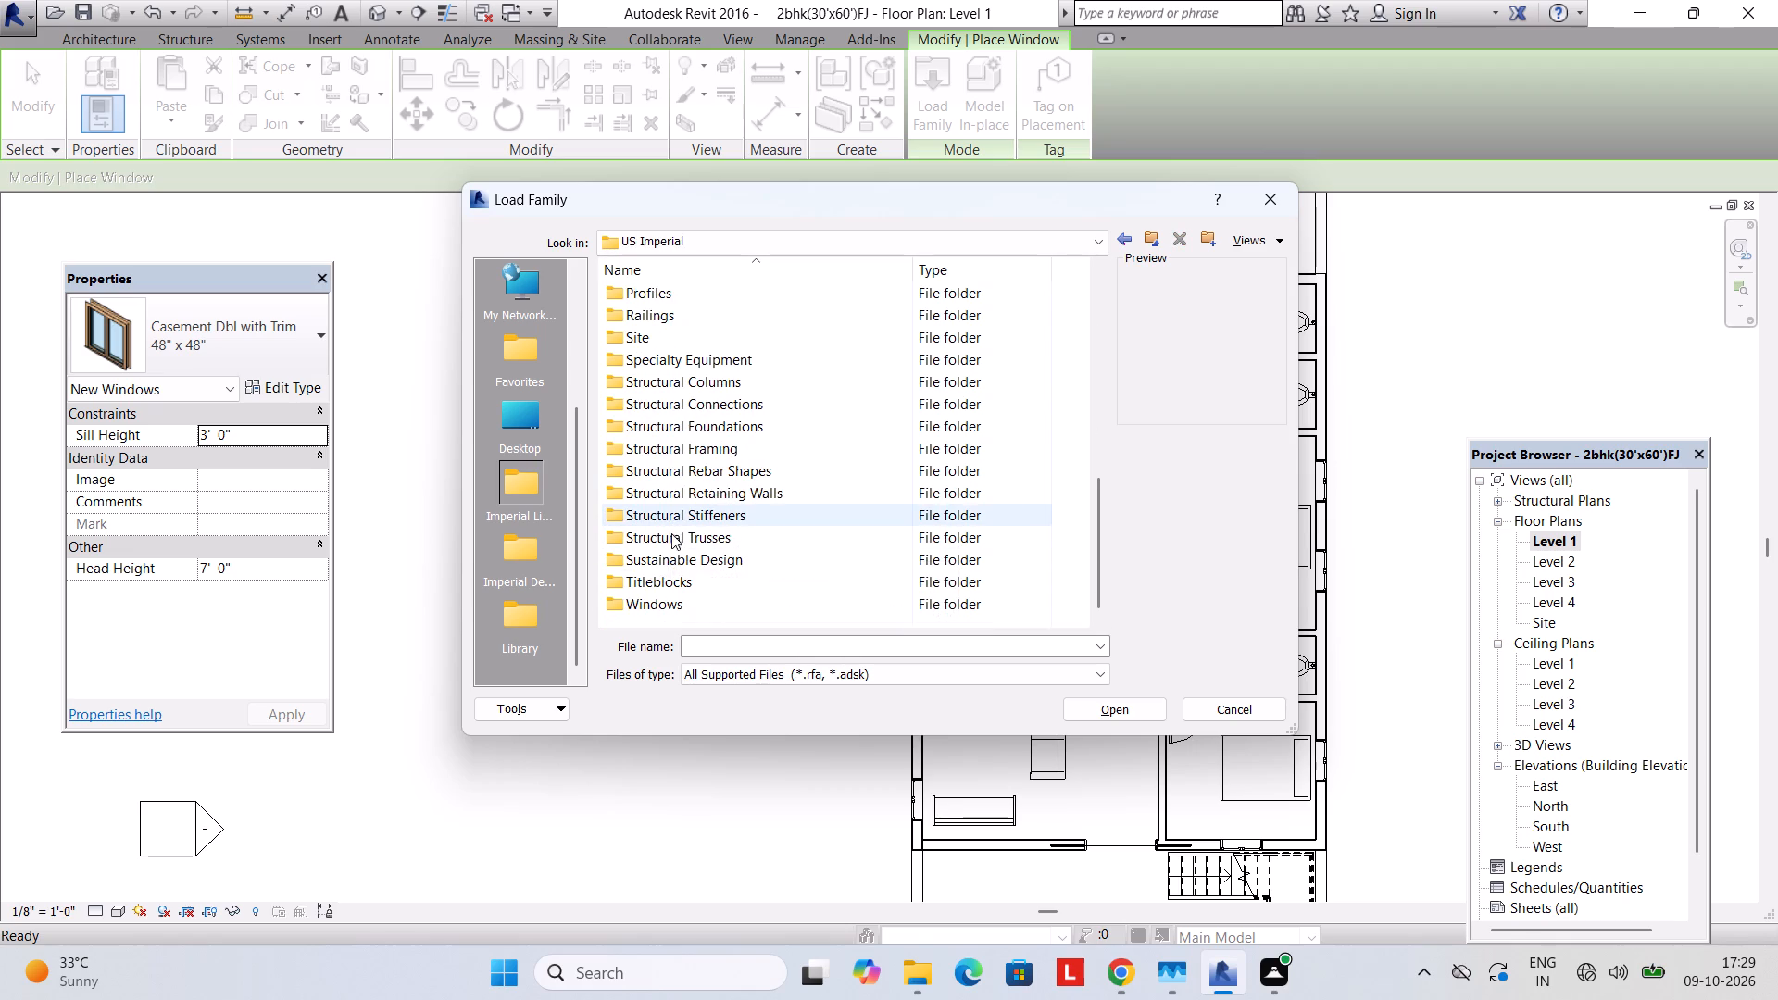
double_click(659, 610)
Preview the available window families, including the casement, double hung, fixed and instance opening types.
left_click(706, 291)
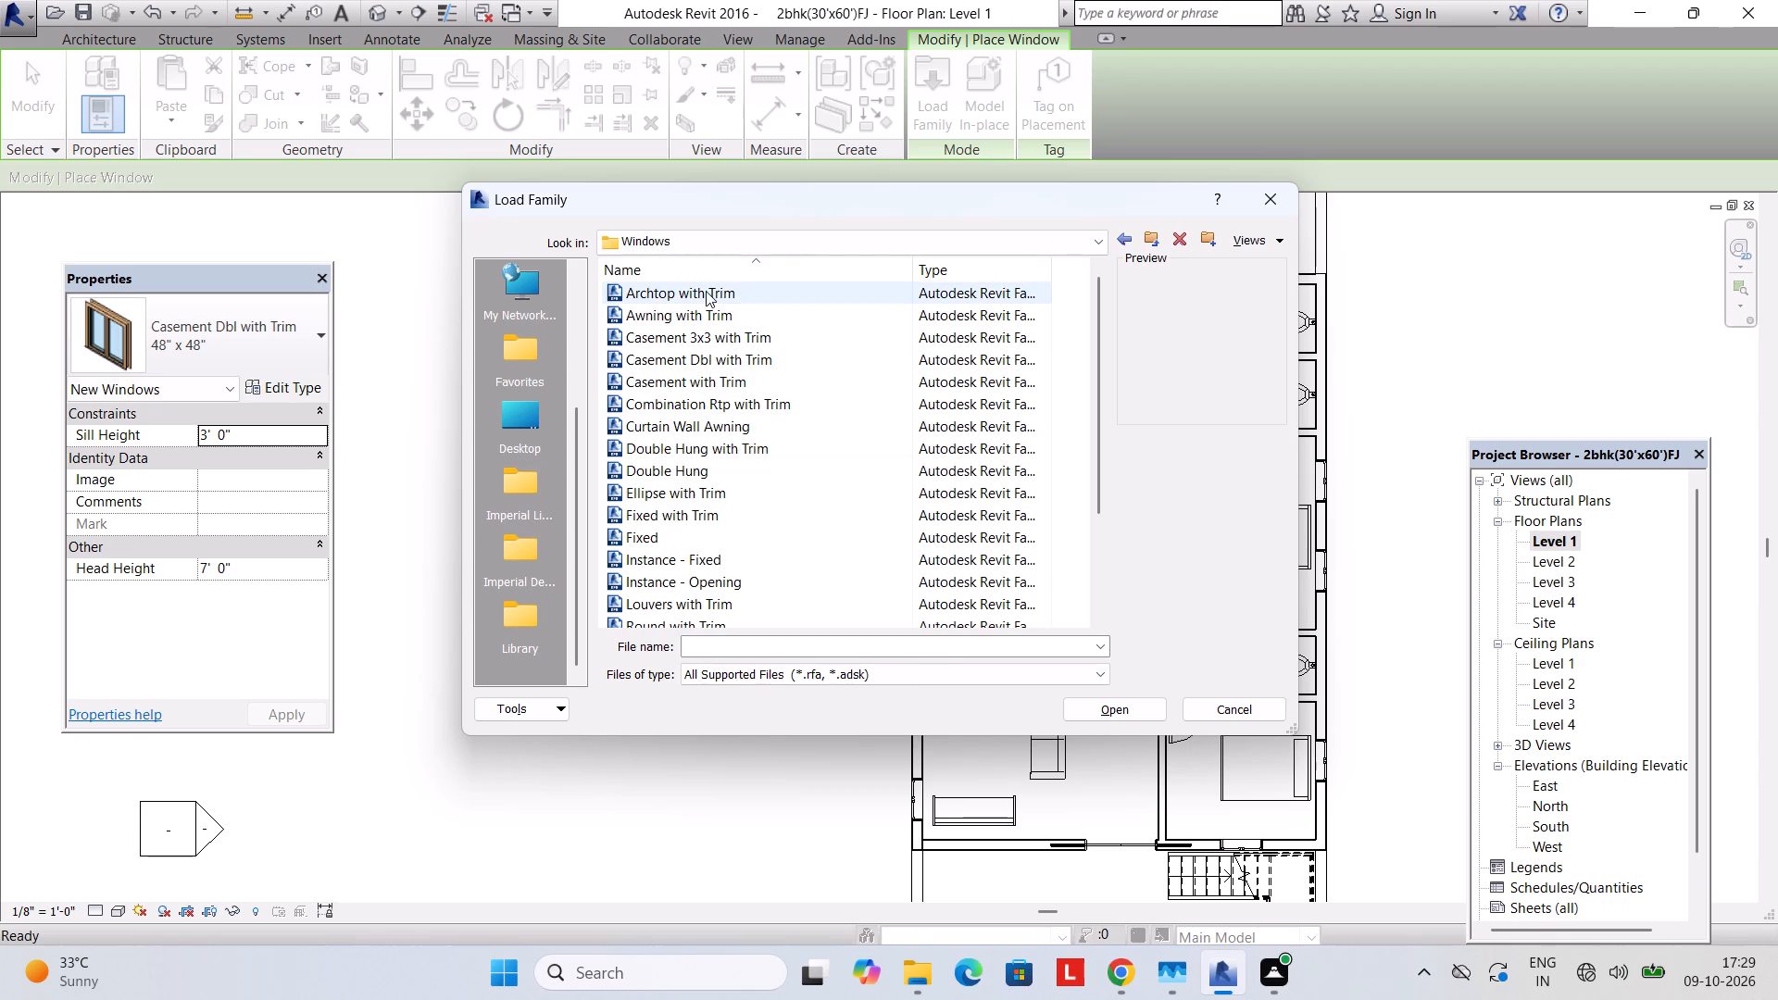
left_click(707, 331)
left_click(702, 382)
left_click(715, 454)
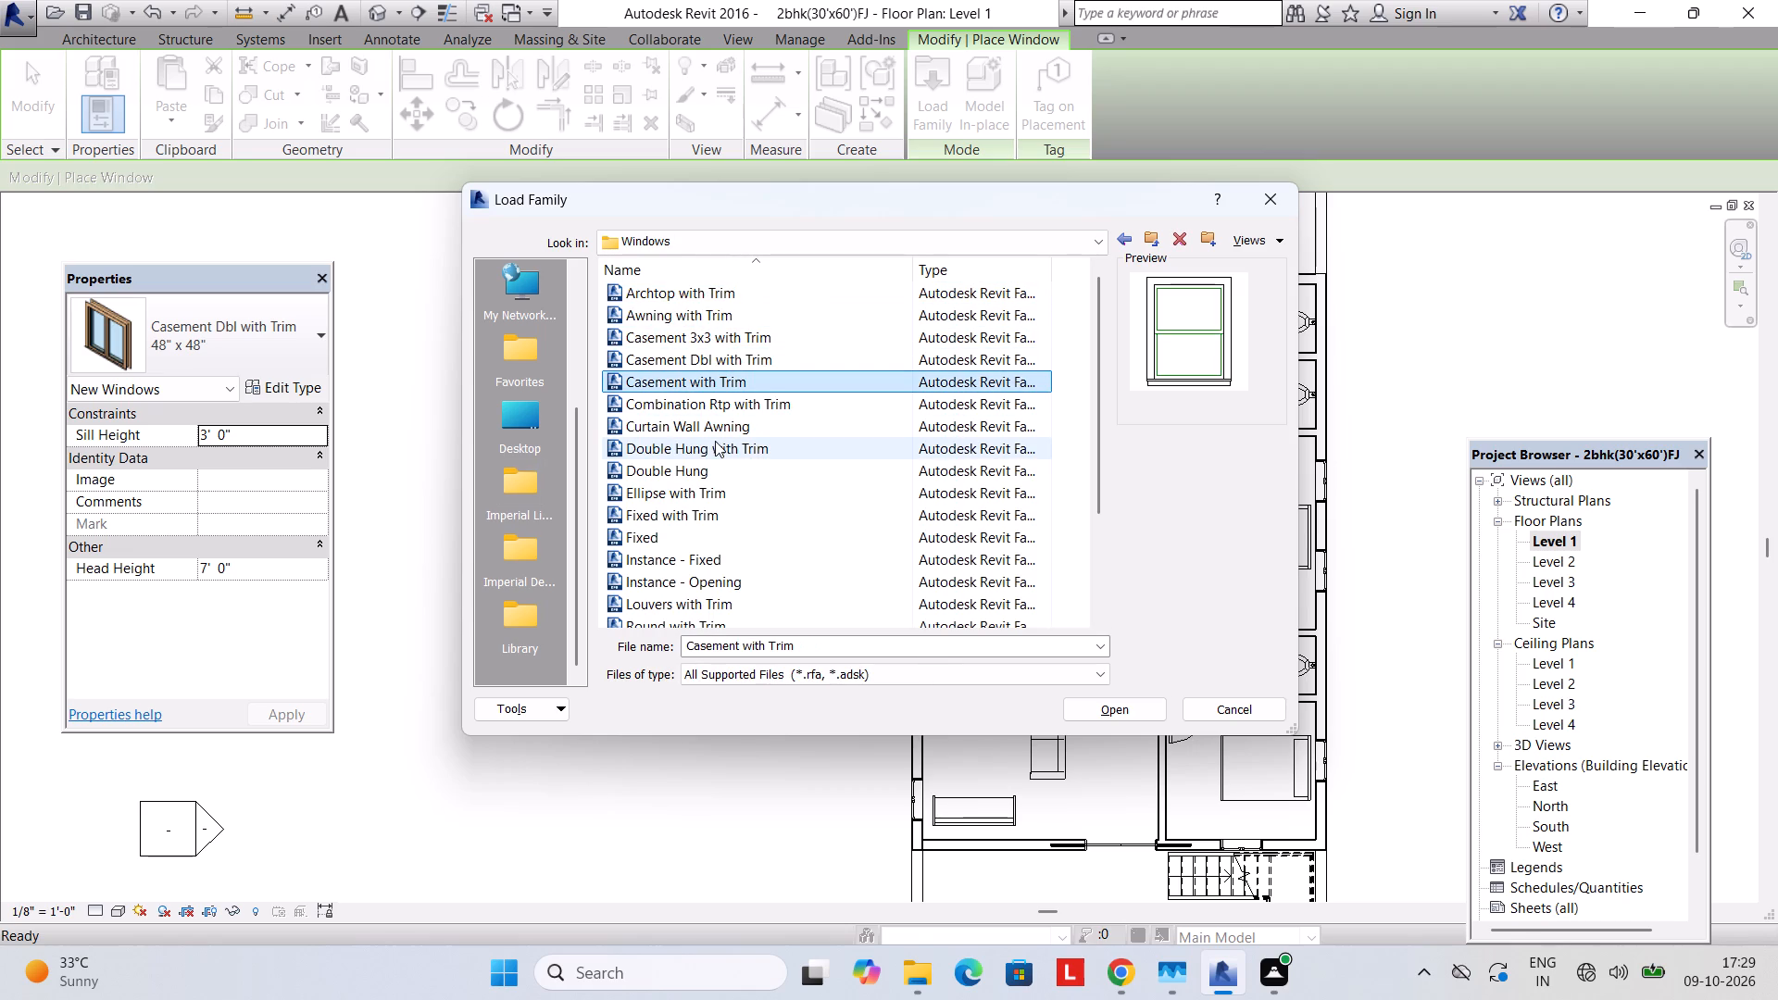
left_click(715, 441)
left_click(712, 506)
left_click(705, 559)
left_click(681, 535)
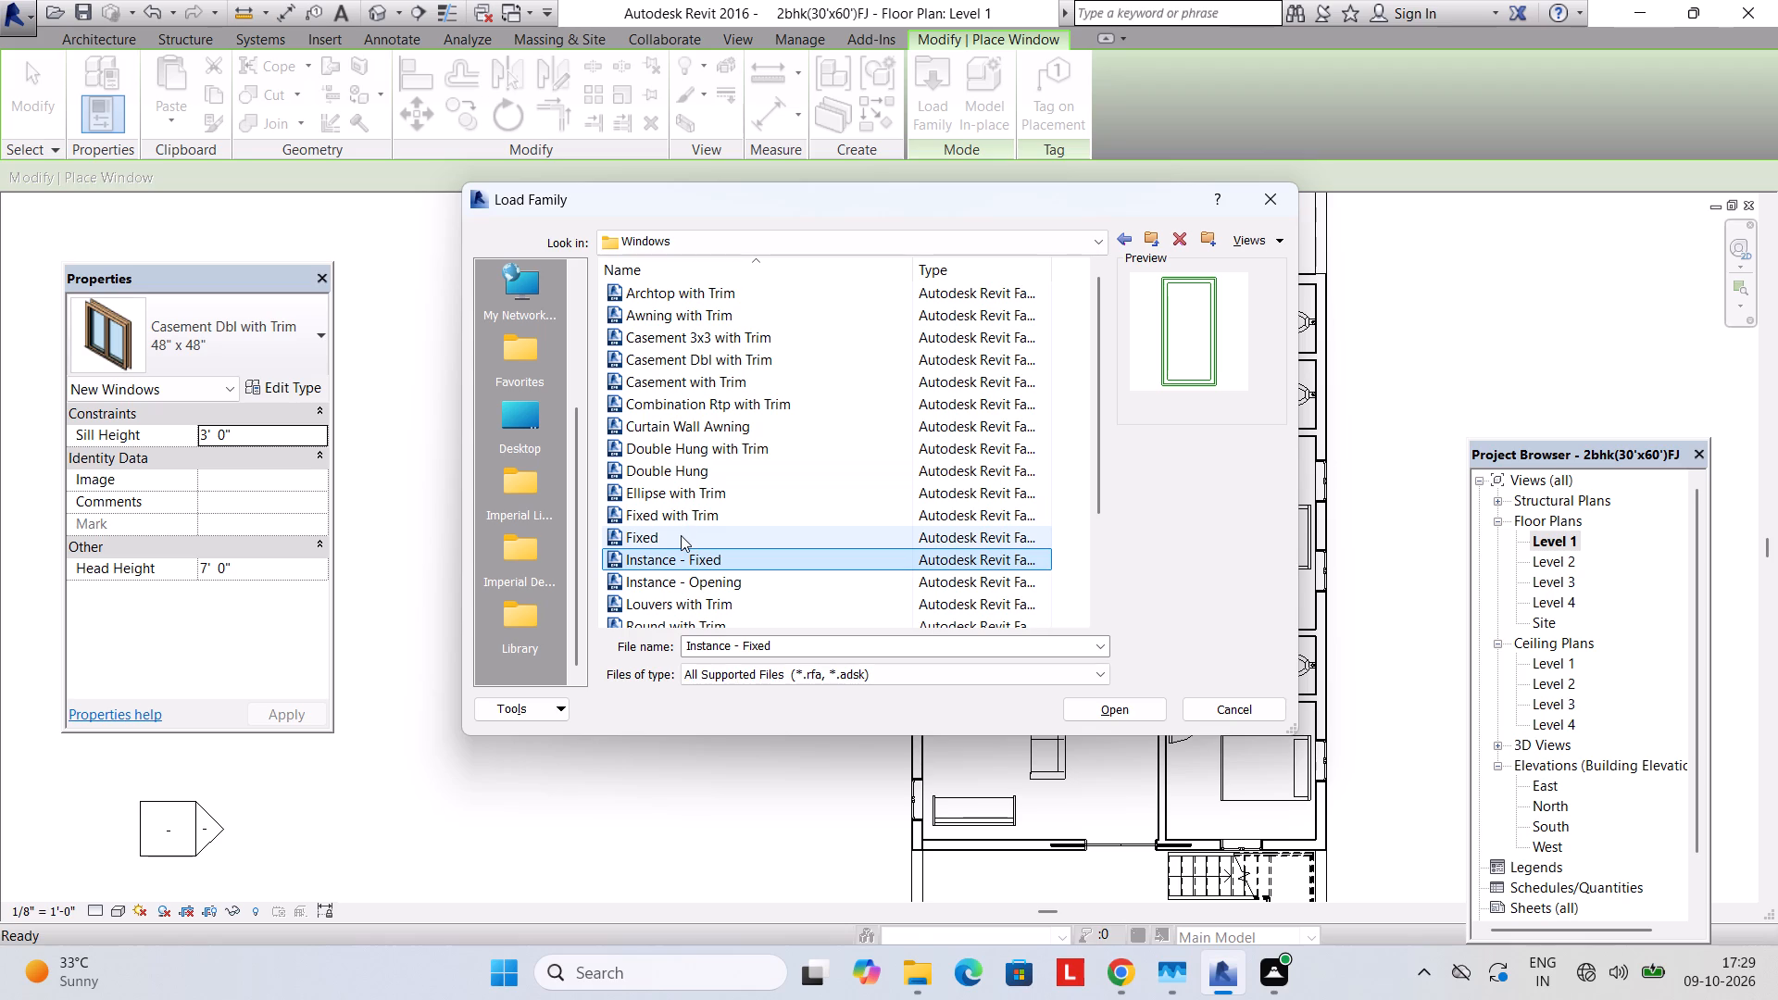
left_click(680, 555)
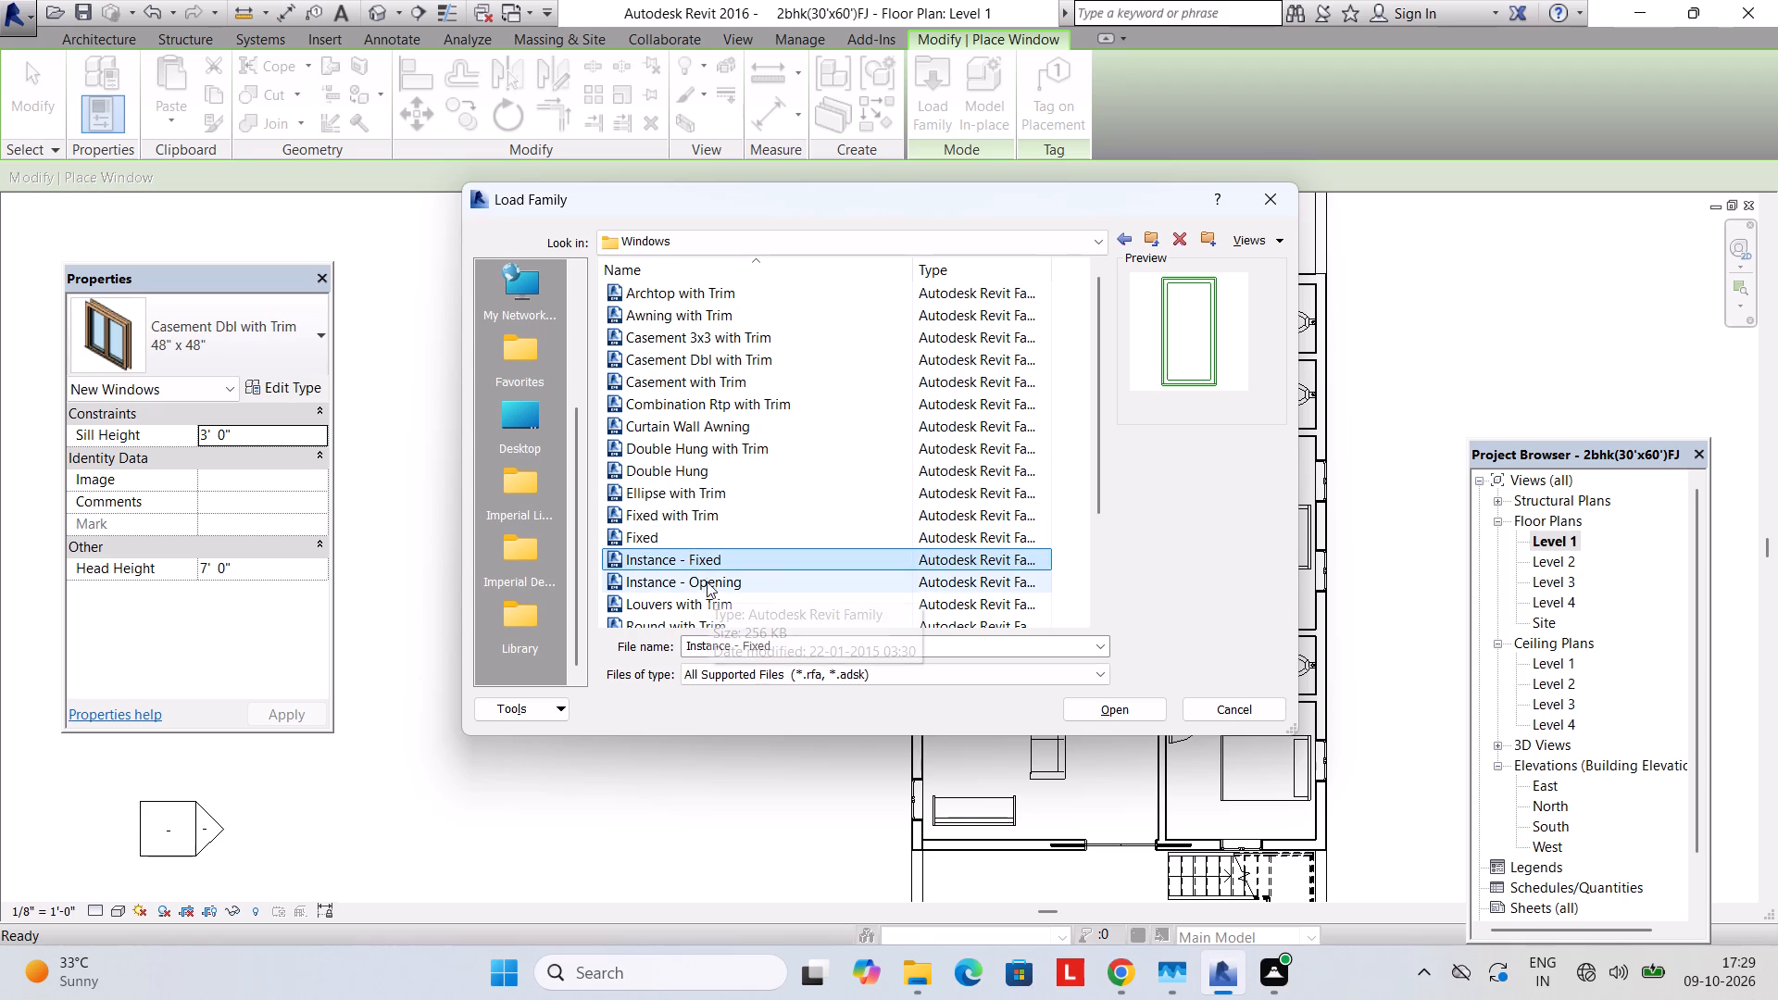
left_click(707, 581)
scroll(699, 531, "down", 2)
left_click(688, 430)
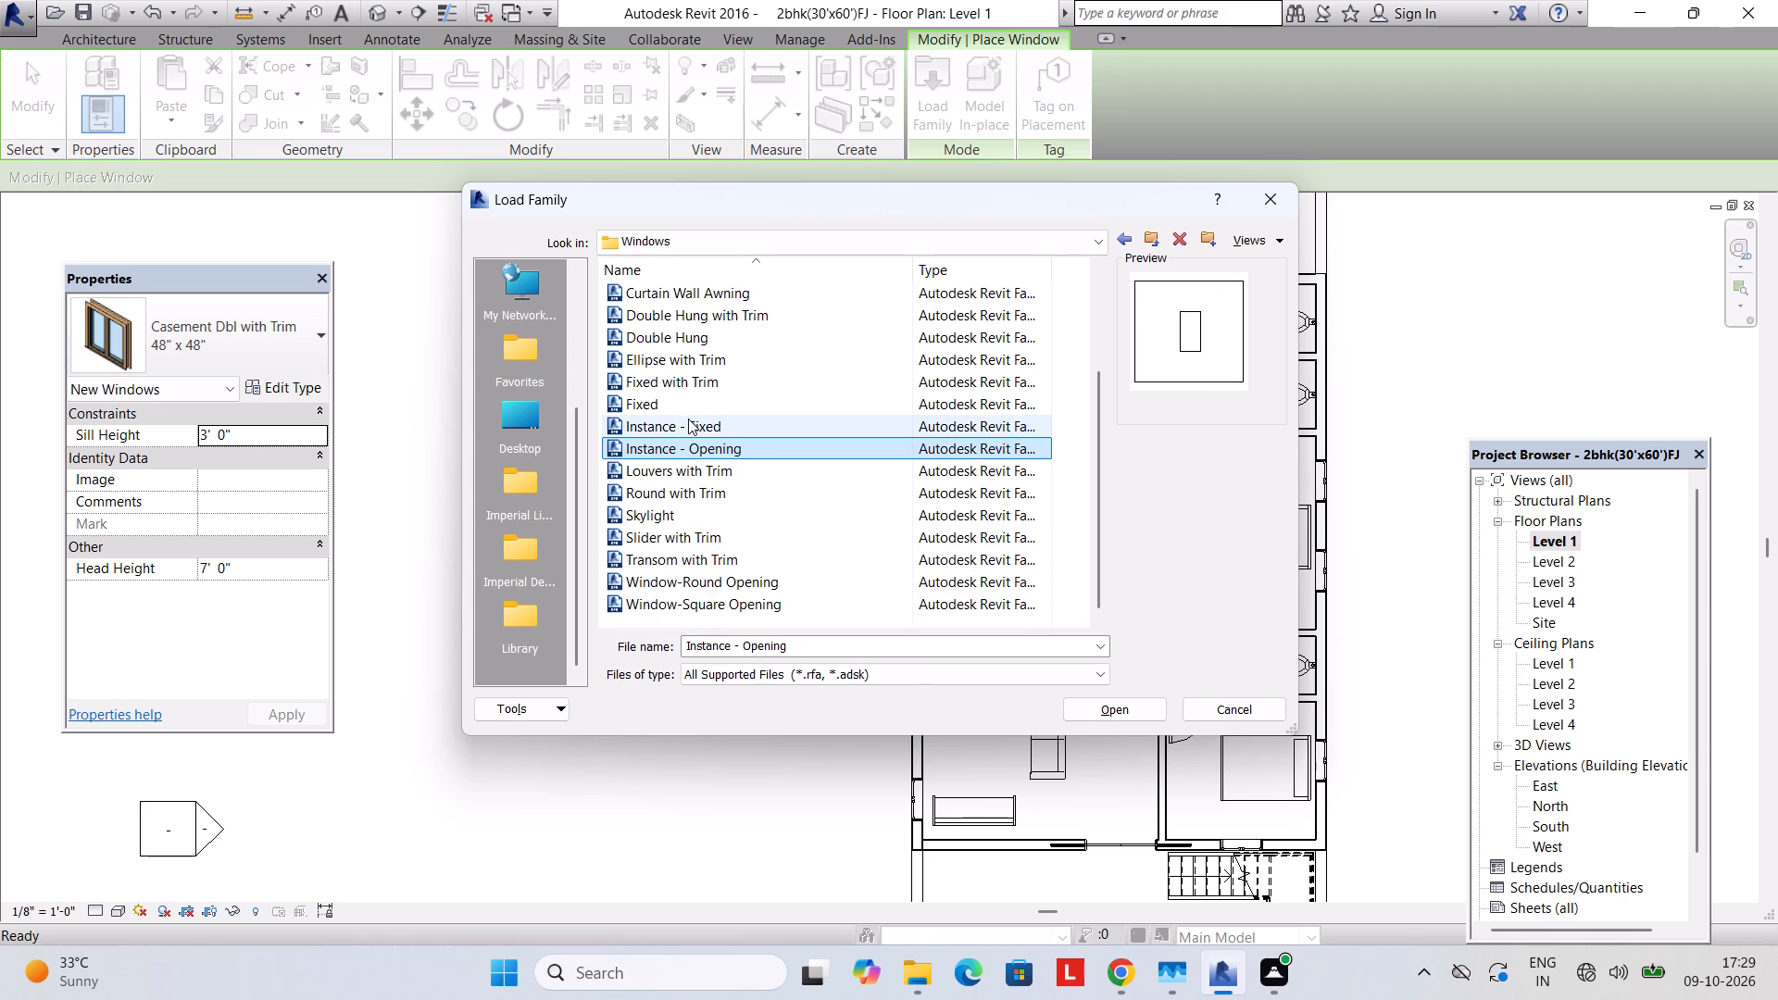
Load the Fixed window family, overwriting the existing version and its parameter values.
left_click(687, 418)
left_click(687, 414)
left_click(687, 414)
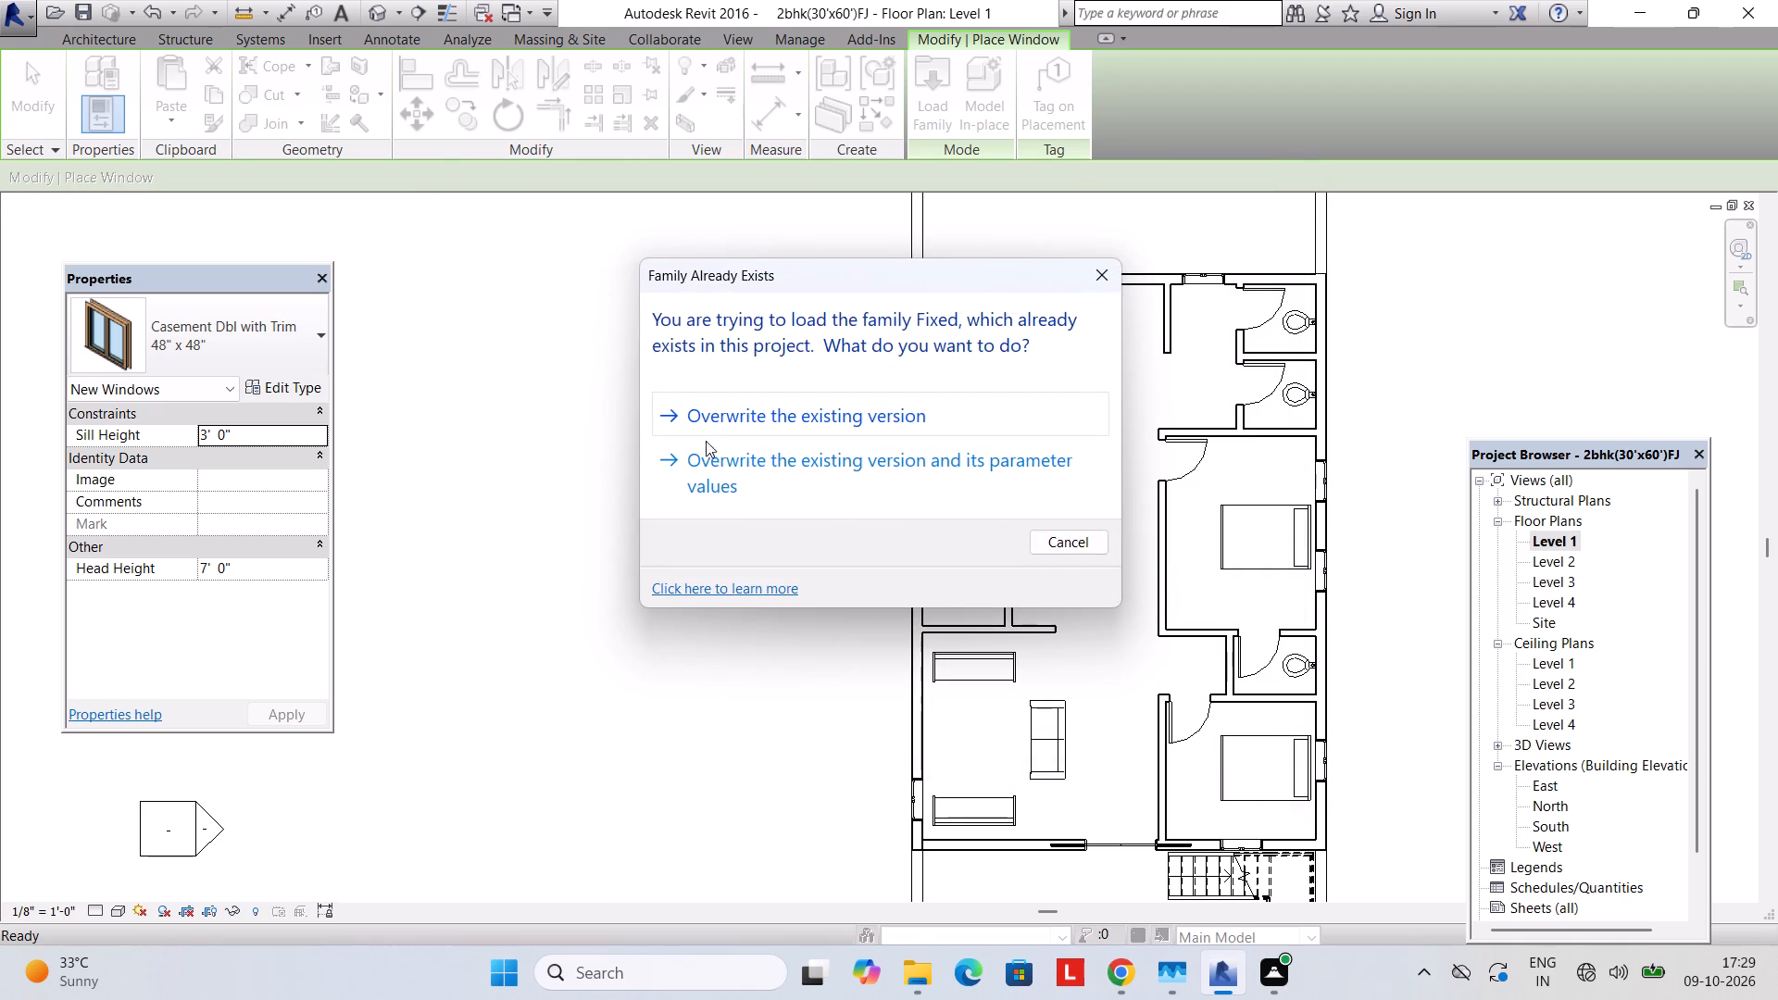
left_click(952, 458)
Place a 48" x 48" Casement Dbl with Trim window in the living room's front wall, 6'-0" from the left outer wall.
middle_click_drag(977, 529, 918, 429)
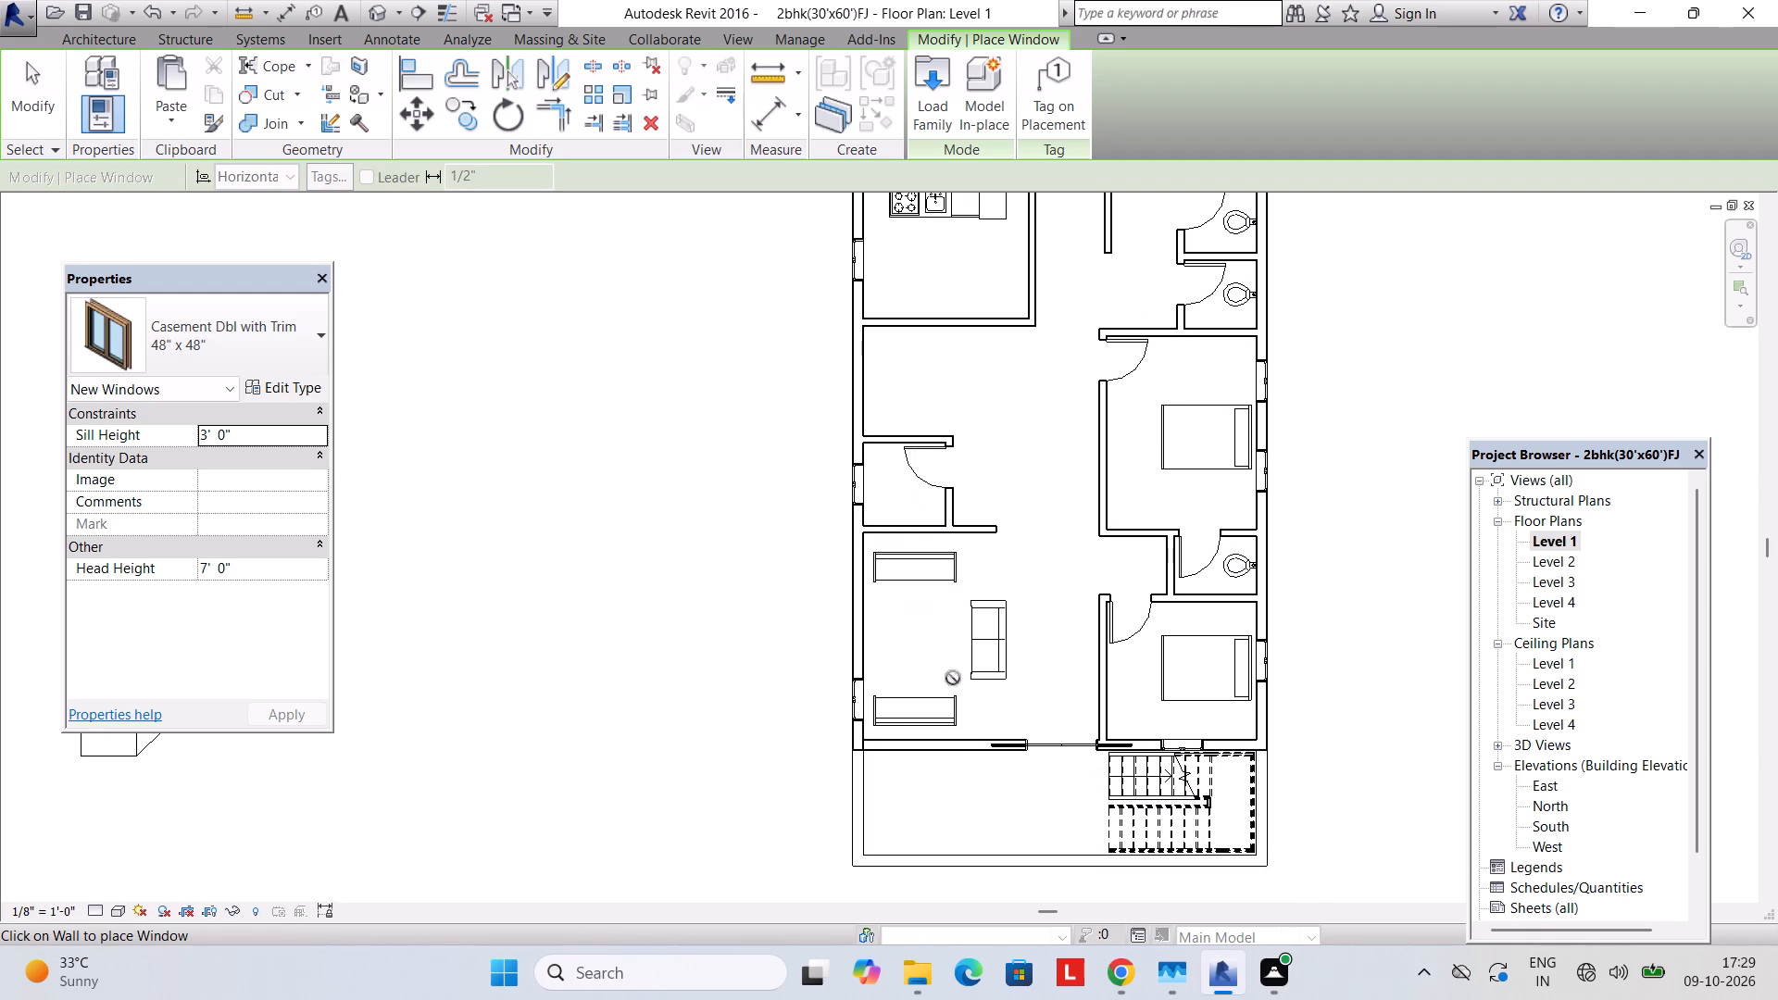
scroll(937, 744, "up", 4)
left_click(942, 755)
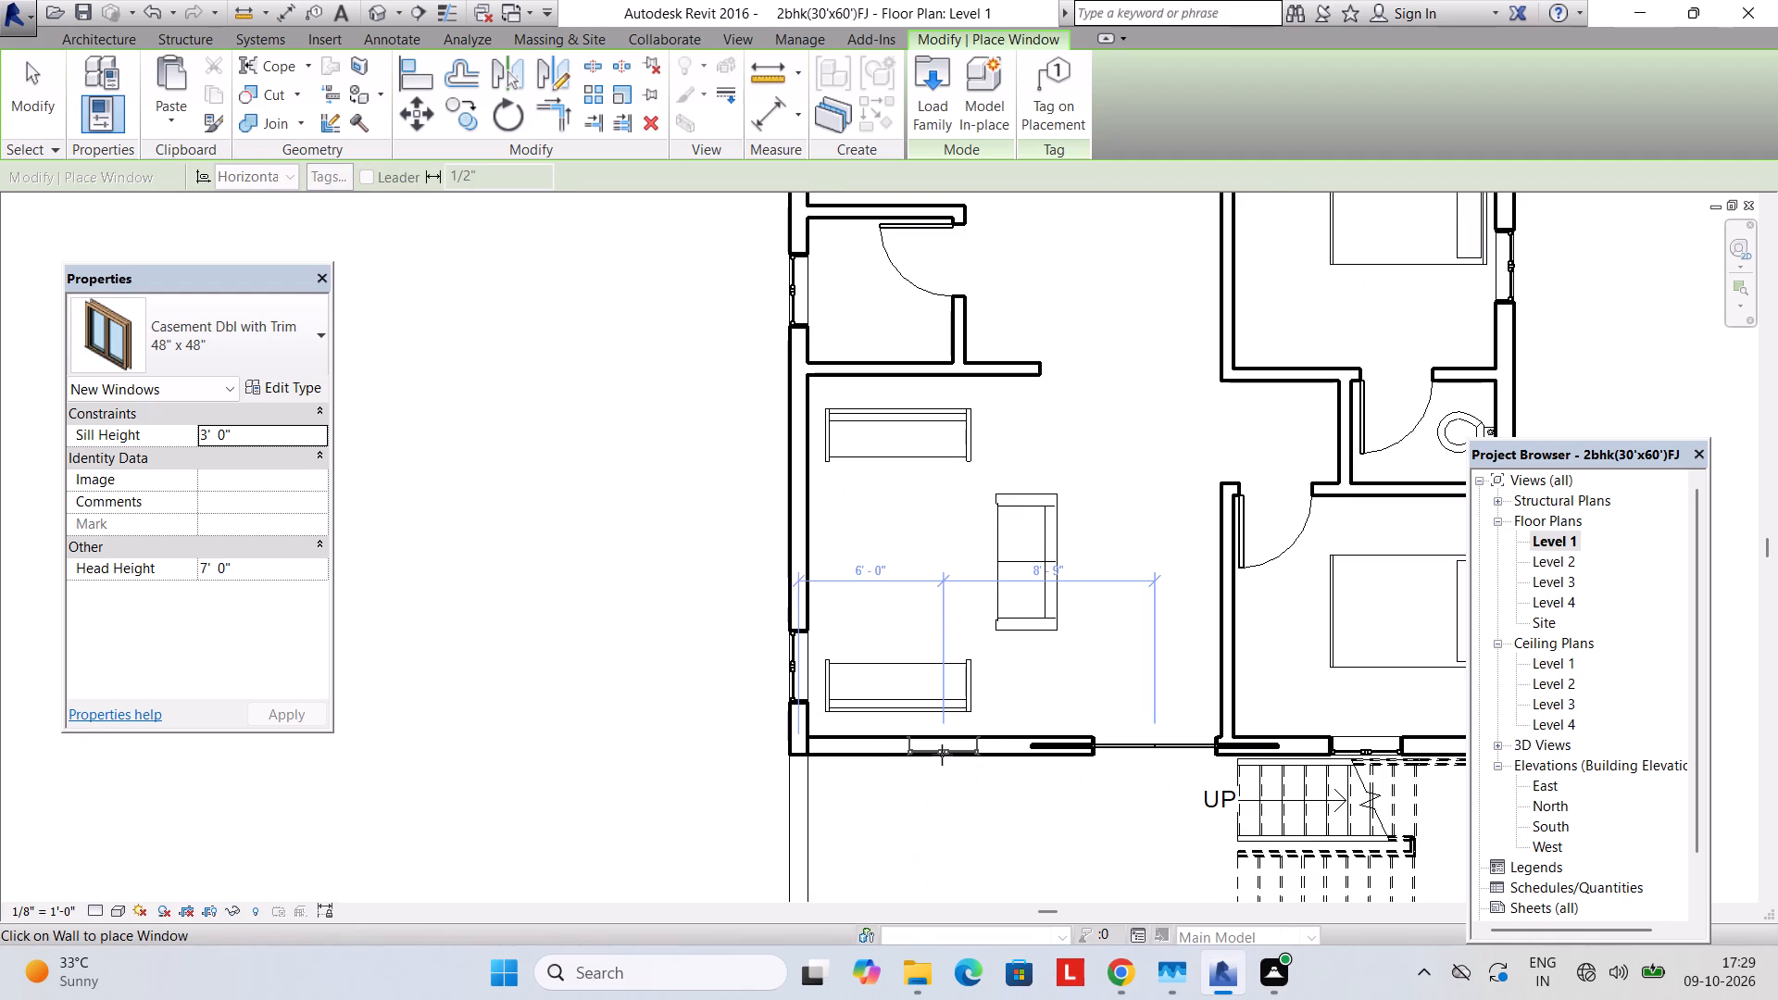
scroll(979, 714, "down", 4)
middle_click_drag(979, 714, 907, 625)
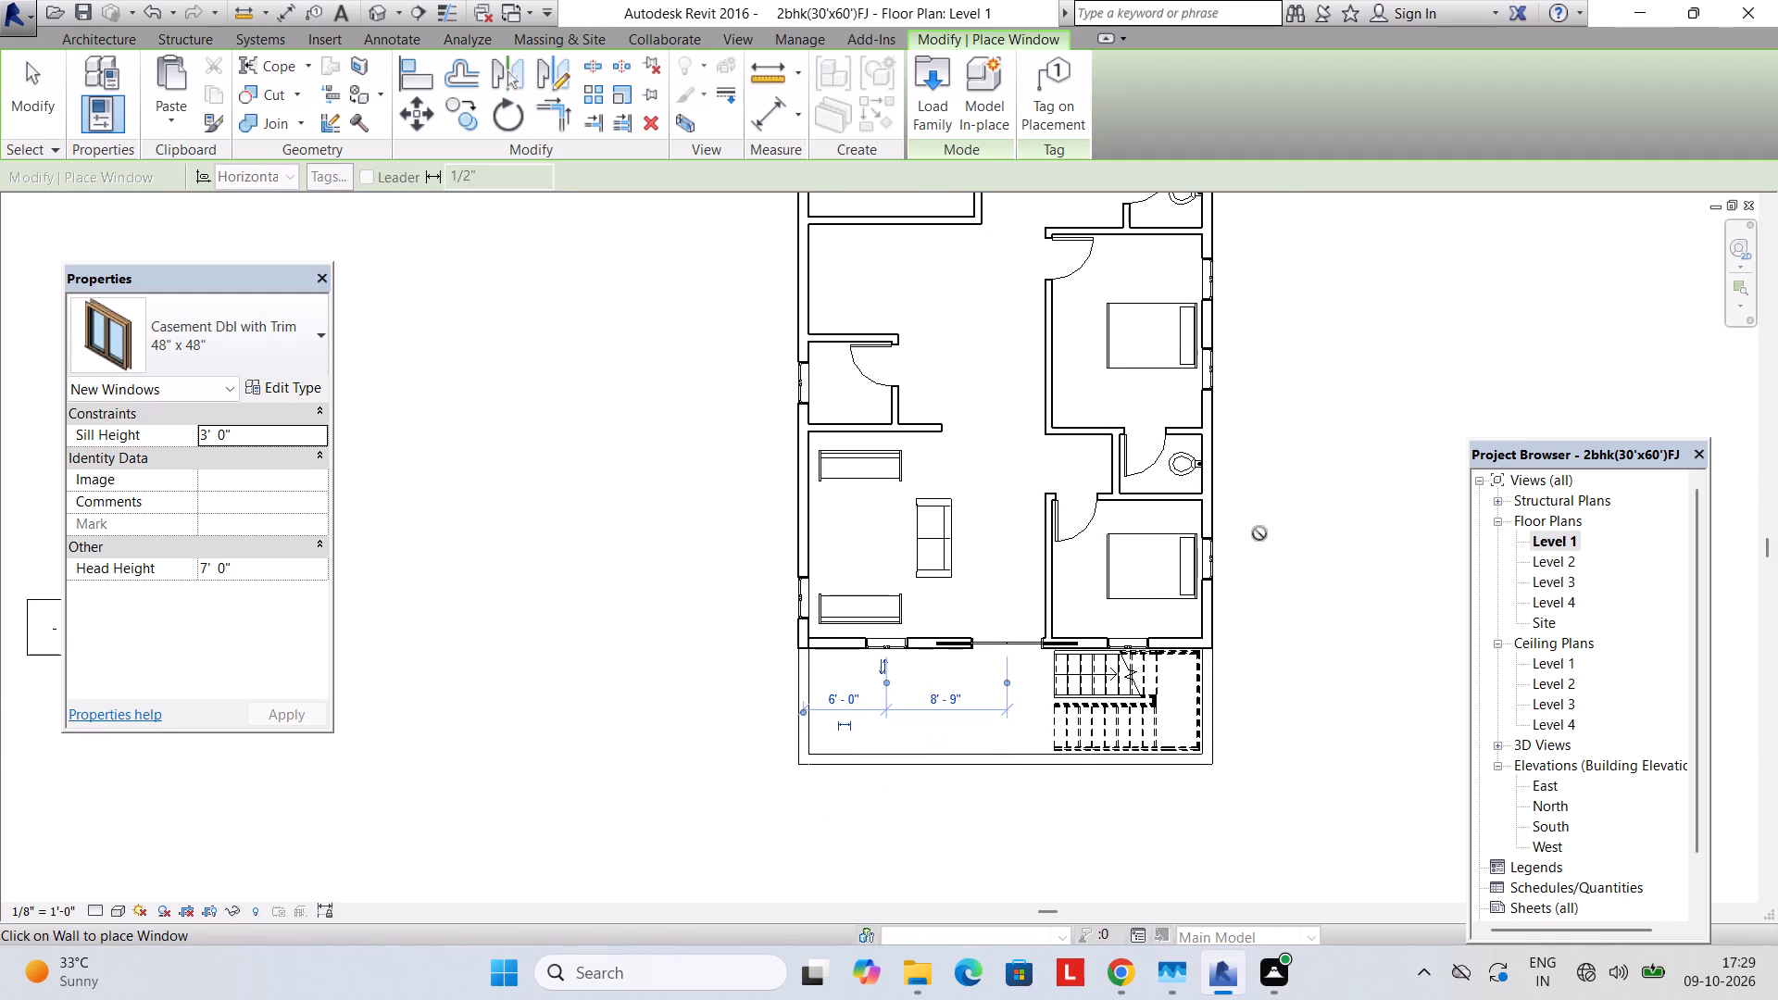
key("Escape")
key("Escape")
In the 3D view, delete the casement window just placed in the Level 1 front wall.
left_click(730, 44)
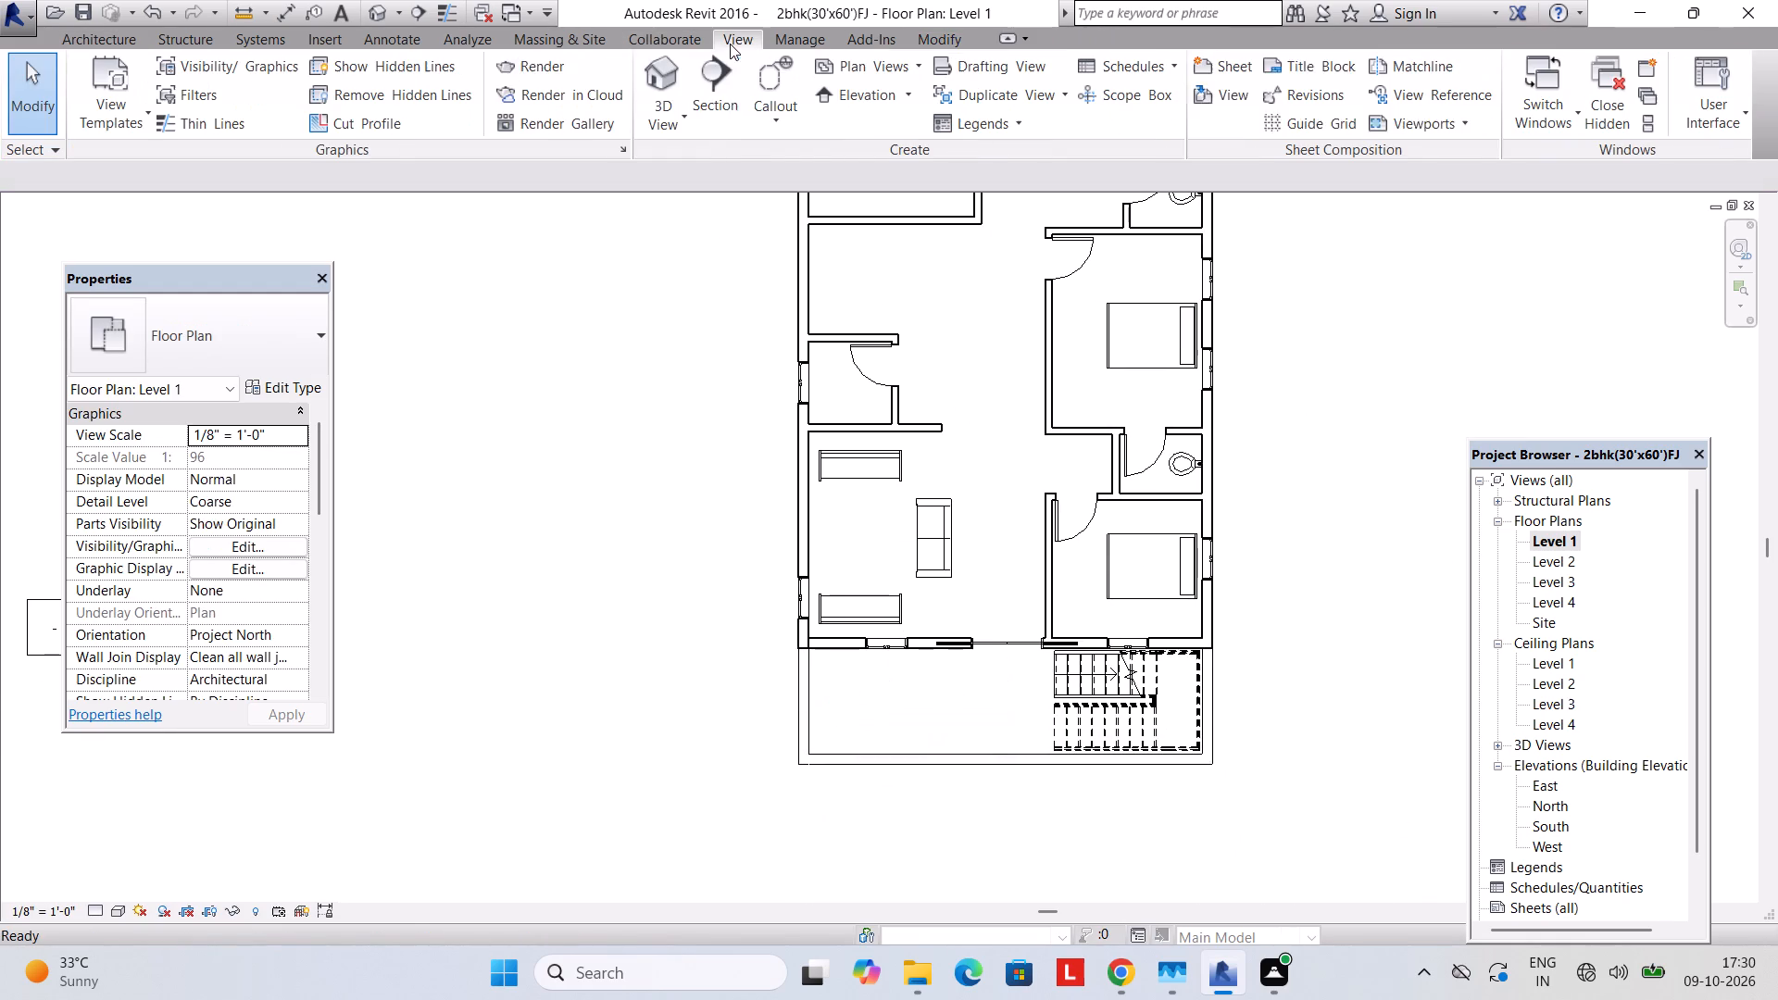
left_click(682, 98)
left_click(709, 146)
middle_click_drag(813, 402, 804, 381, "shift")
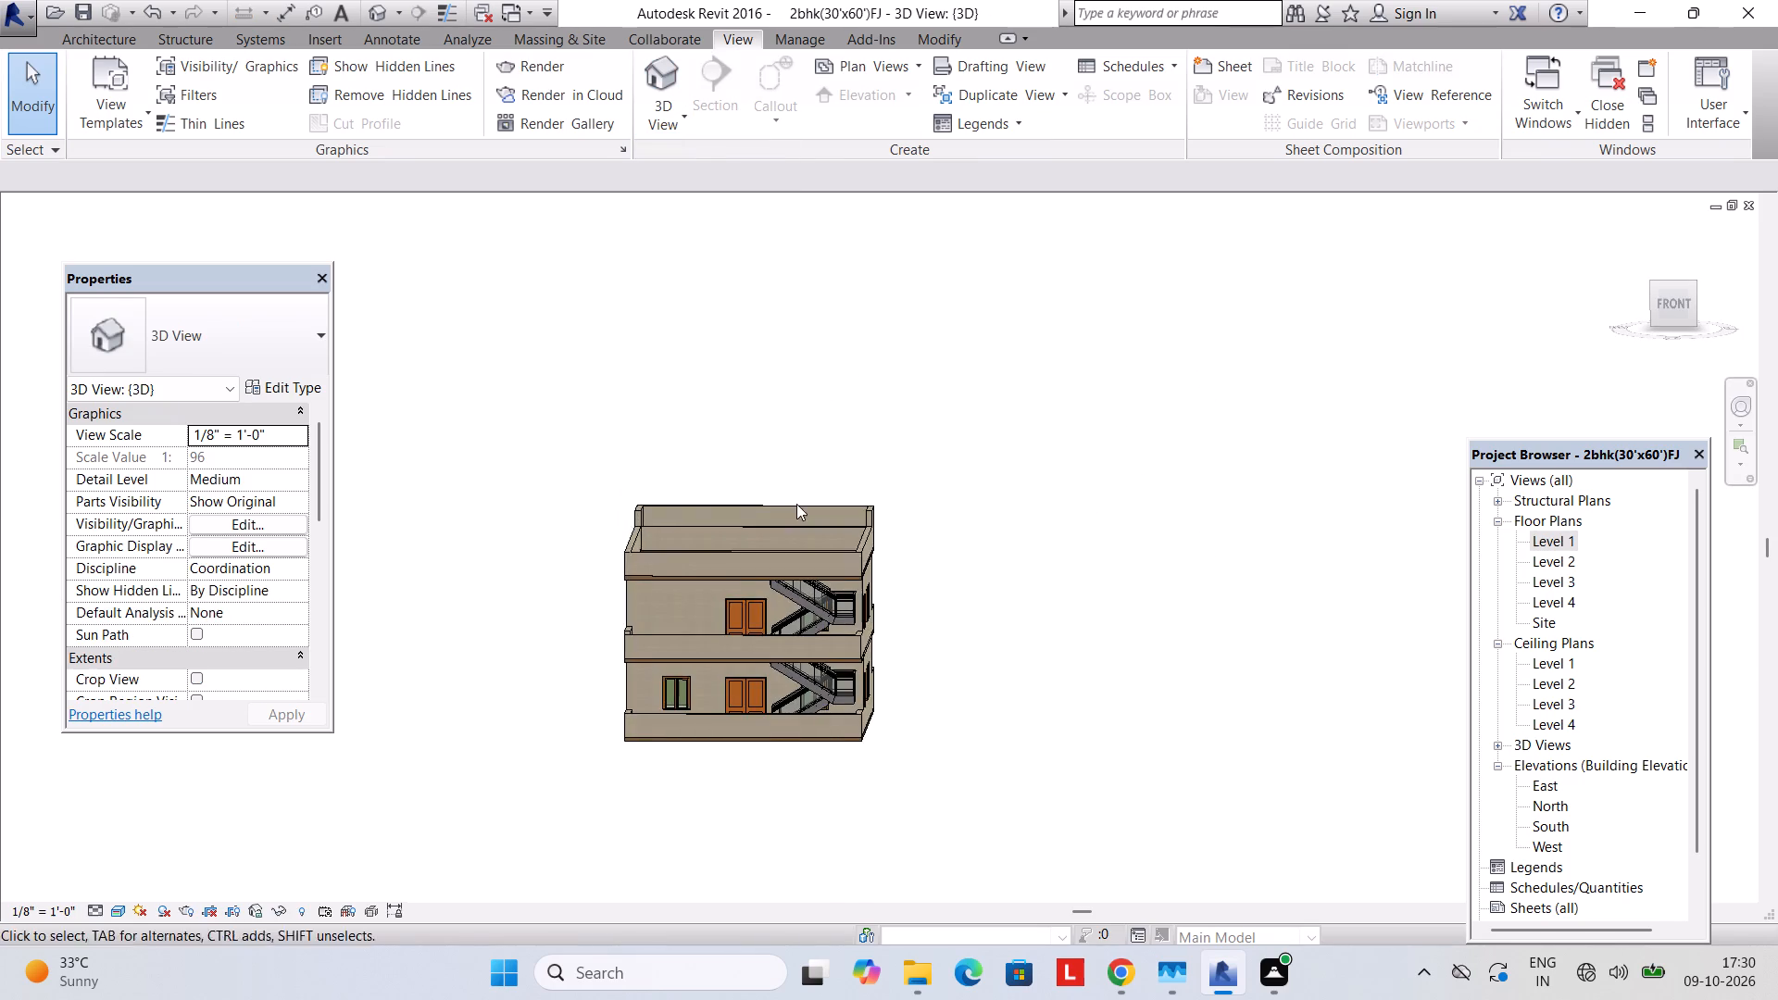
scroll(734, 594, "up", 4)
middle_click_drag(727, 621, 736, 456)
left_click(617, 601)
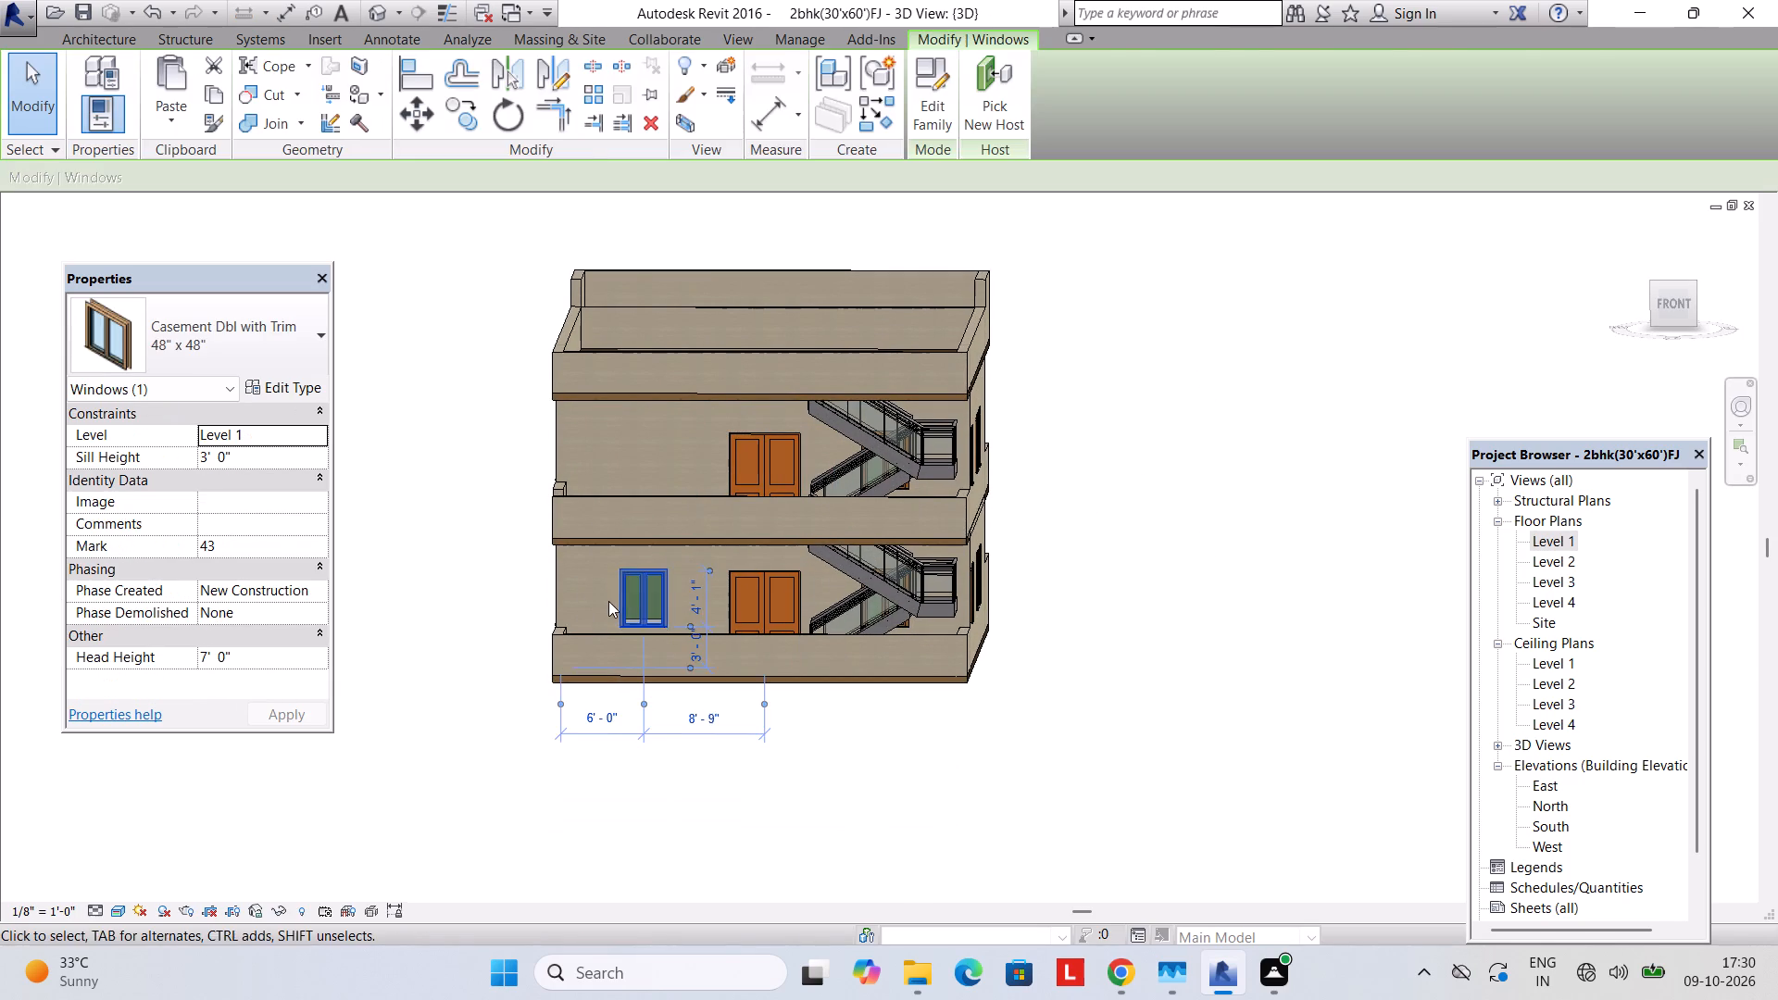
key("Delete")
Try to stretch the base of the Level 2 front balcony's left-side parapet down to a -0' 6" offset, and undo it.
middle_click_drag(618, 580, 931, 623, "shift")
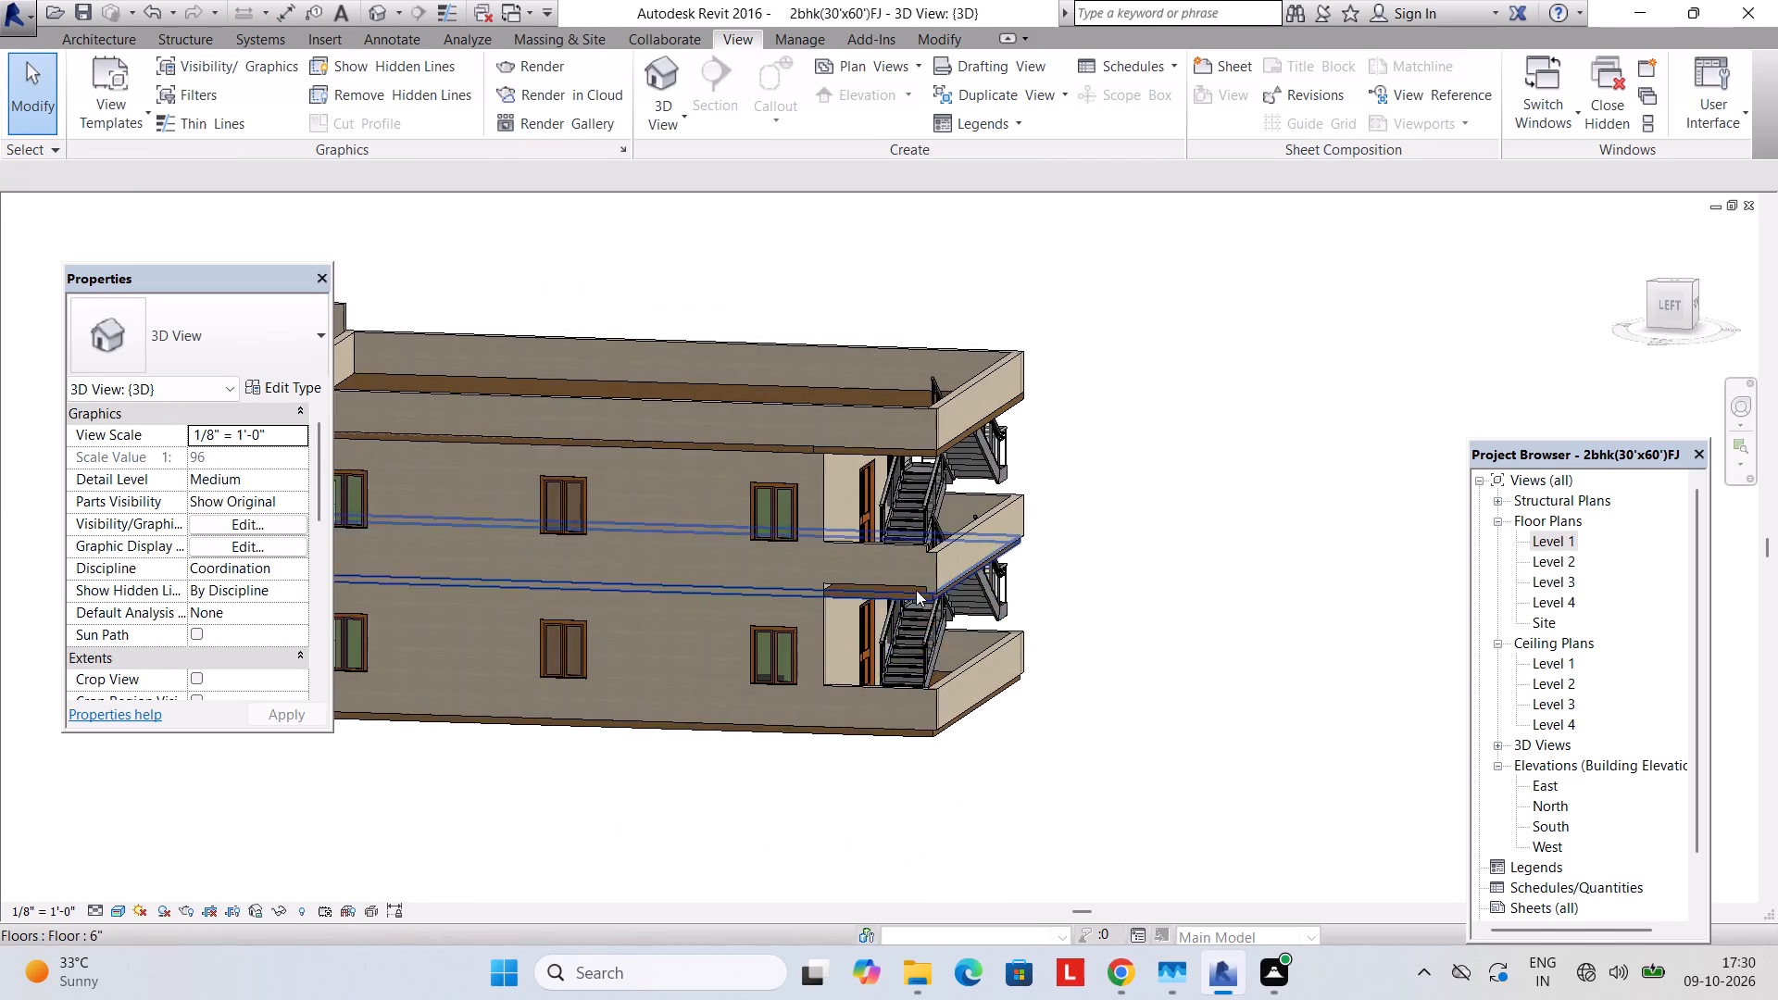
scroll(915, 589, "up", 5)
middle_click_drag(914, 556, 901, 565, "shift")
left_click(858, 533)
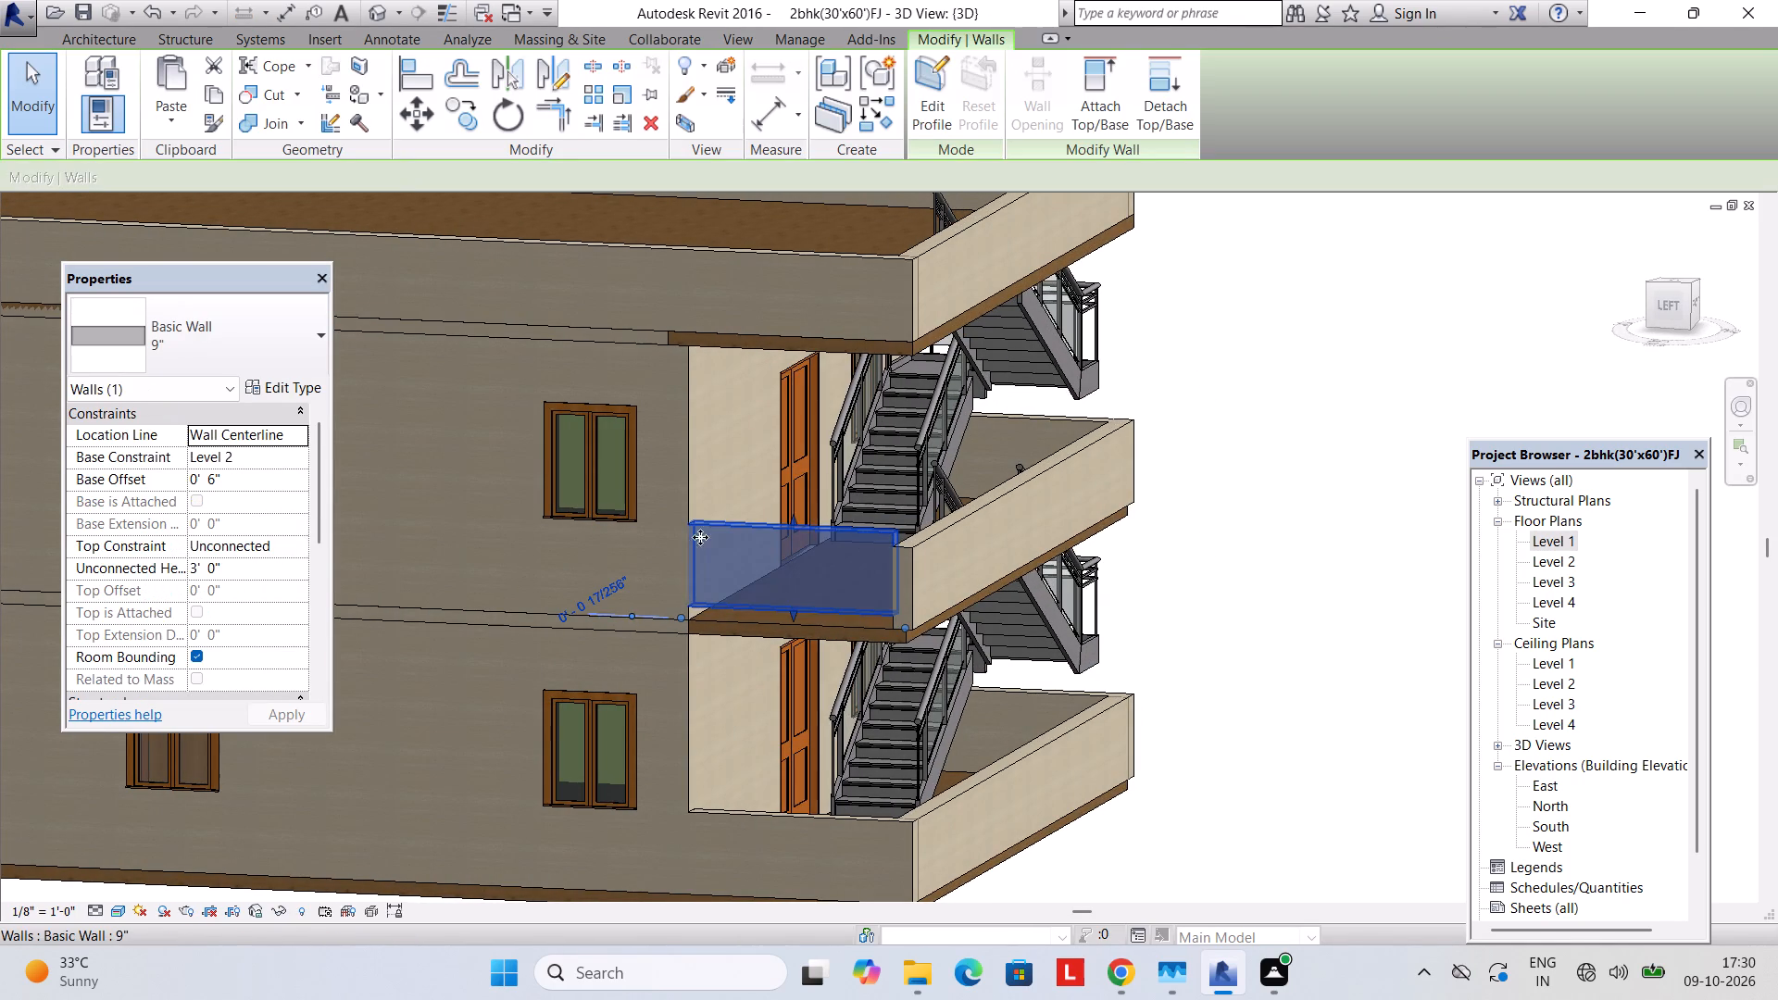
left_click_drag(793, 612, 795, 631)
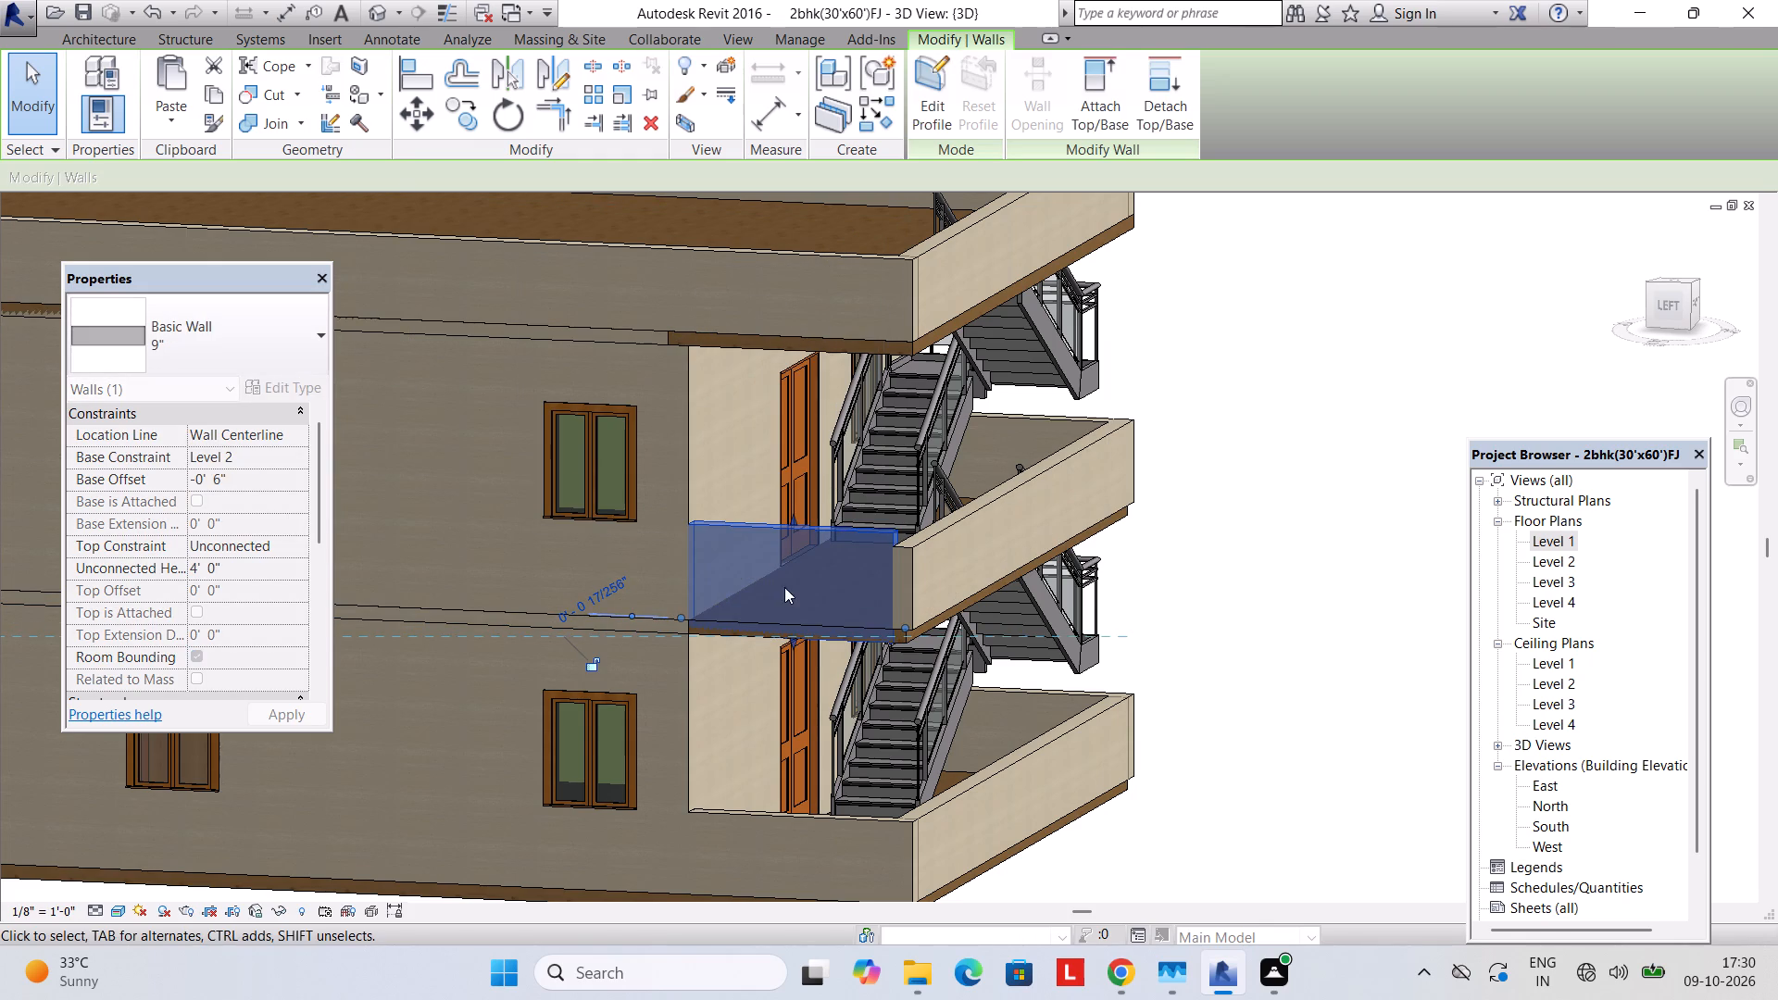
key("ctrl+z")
Stretch the base of the Level 2 front balcony's left-side parapet down to a 0' 0" offset and set its unconnected height to 3'.
left_click(791, 611)
left_click_drag(795, 608, 797, 620)
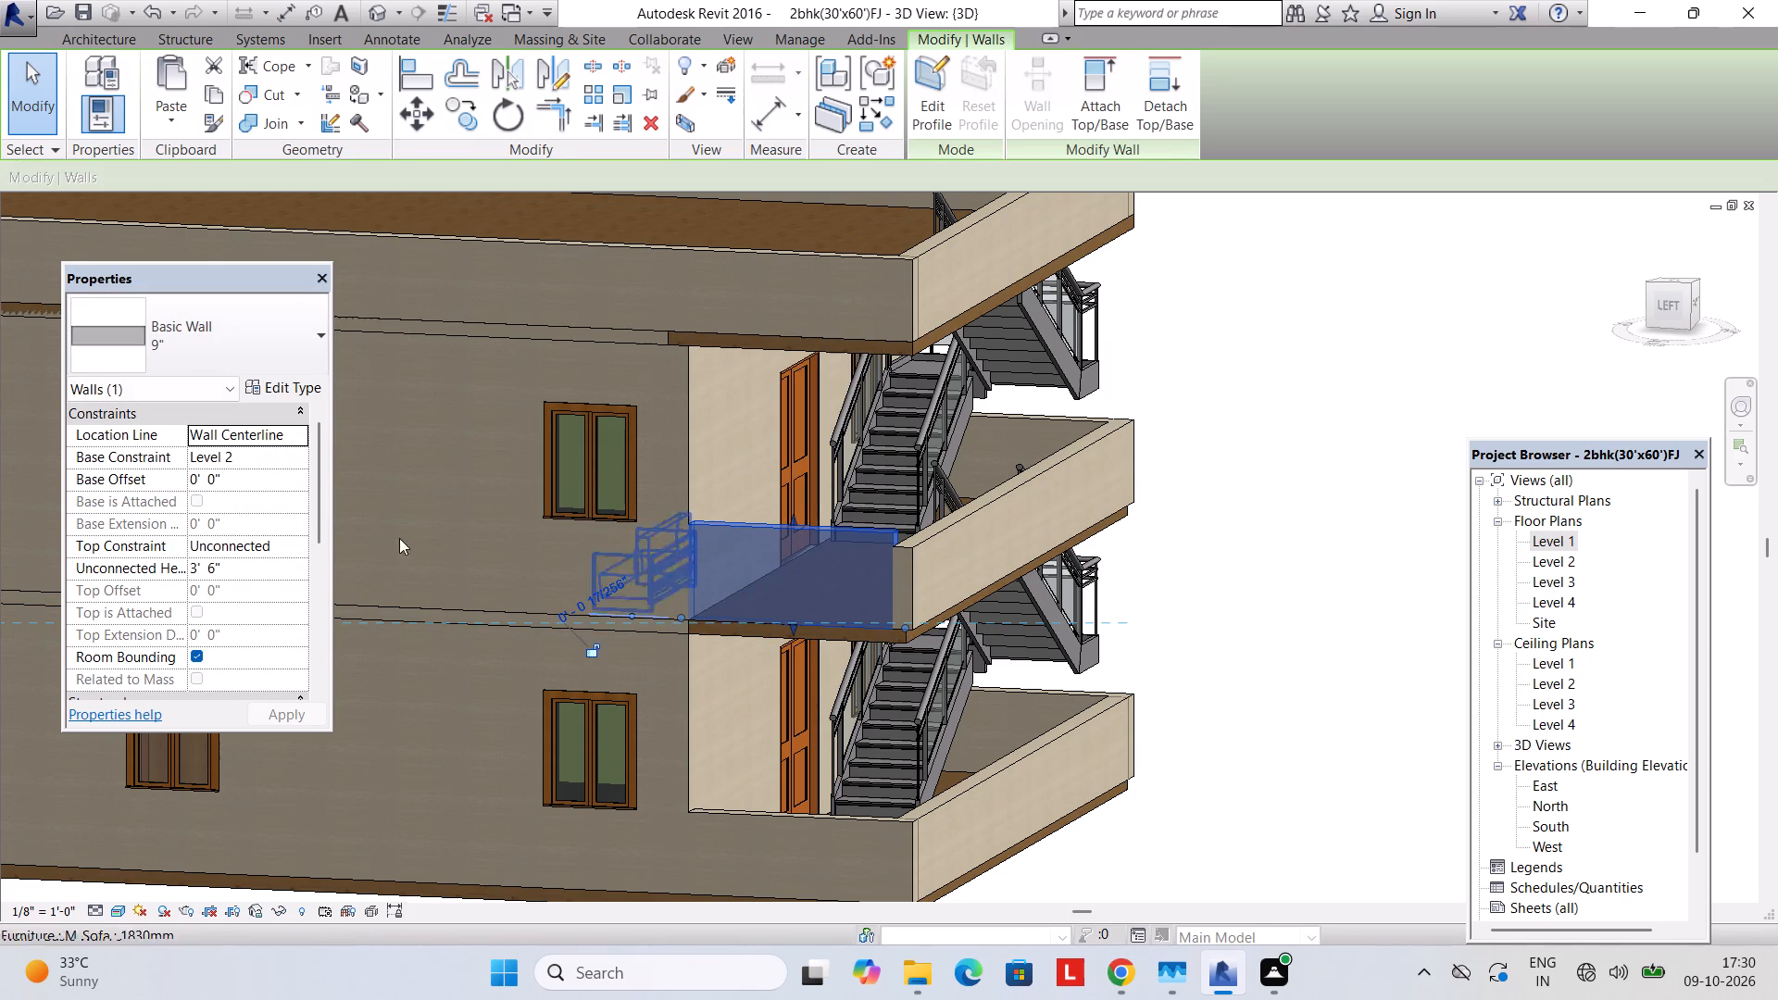
left_click(244, 558)
type("3'")
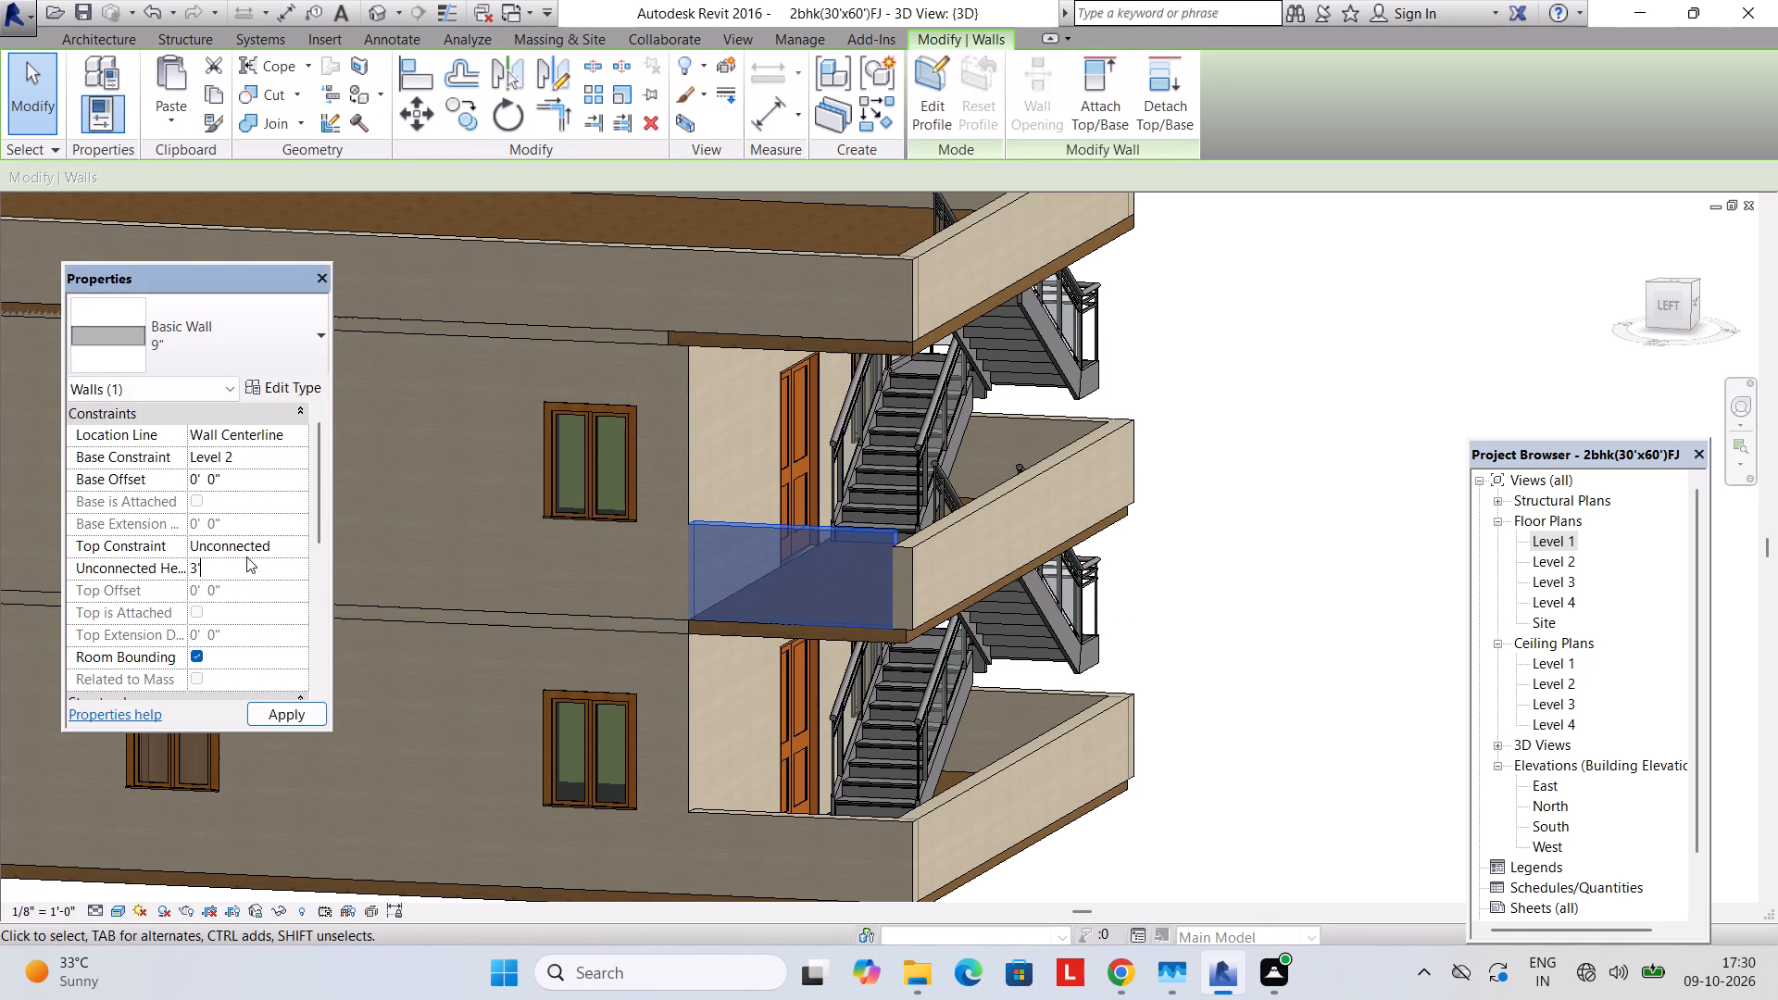
key("Return")
key("Return")
key("Escape")
key("Escape")
Examine the house in 3D from the left side, above and front, checking the front balconies, parapets and entrance walls.
scroll(496, 486, "down", 2)
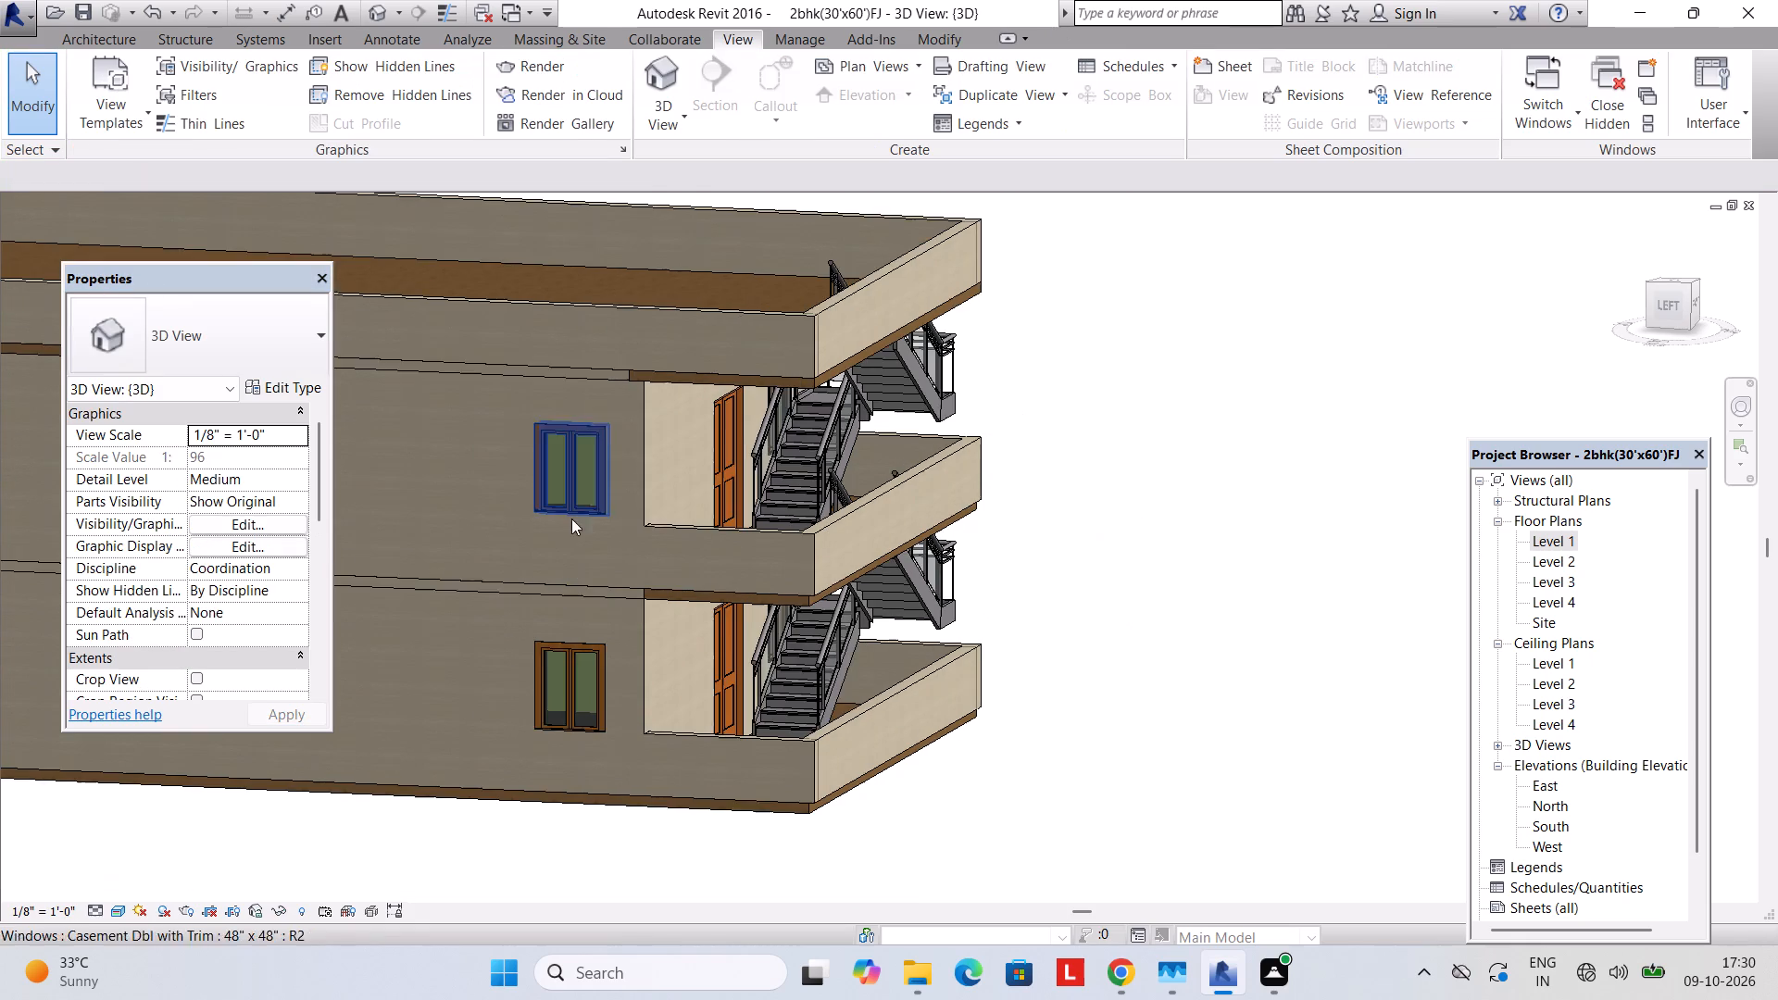
middle_click_drag(647, 530, 539, 622, "shift")
middle_click_drag(657, 459, 647, 601)
middle_click_drag(644, 611, 634, 456)
scroll(642, 602, "down", 1)
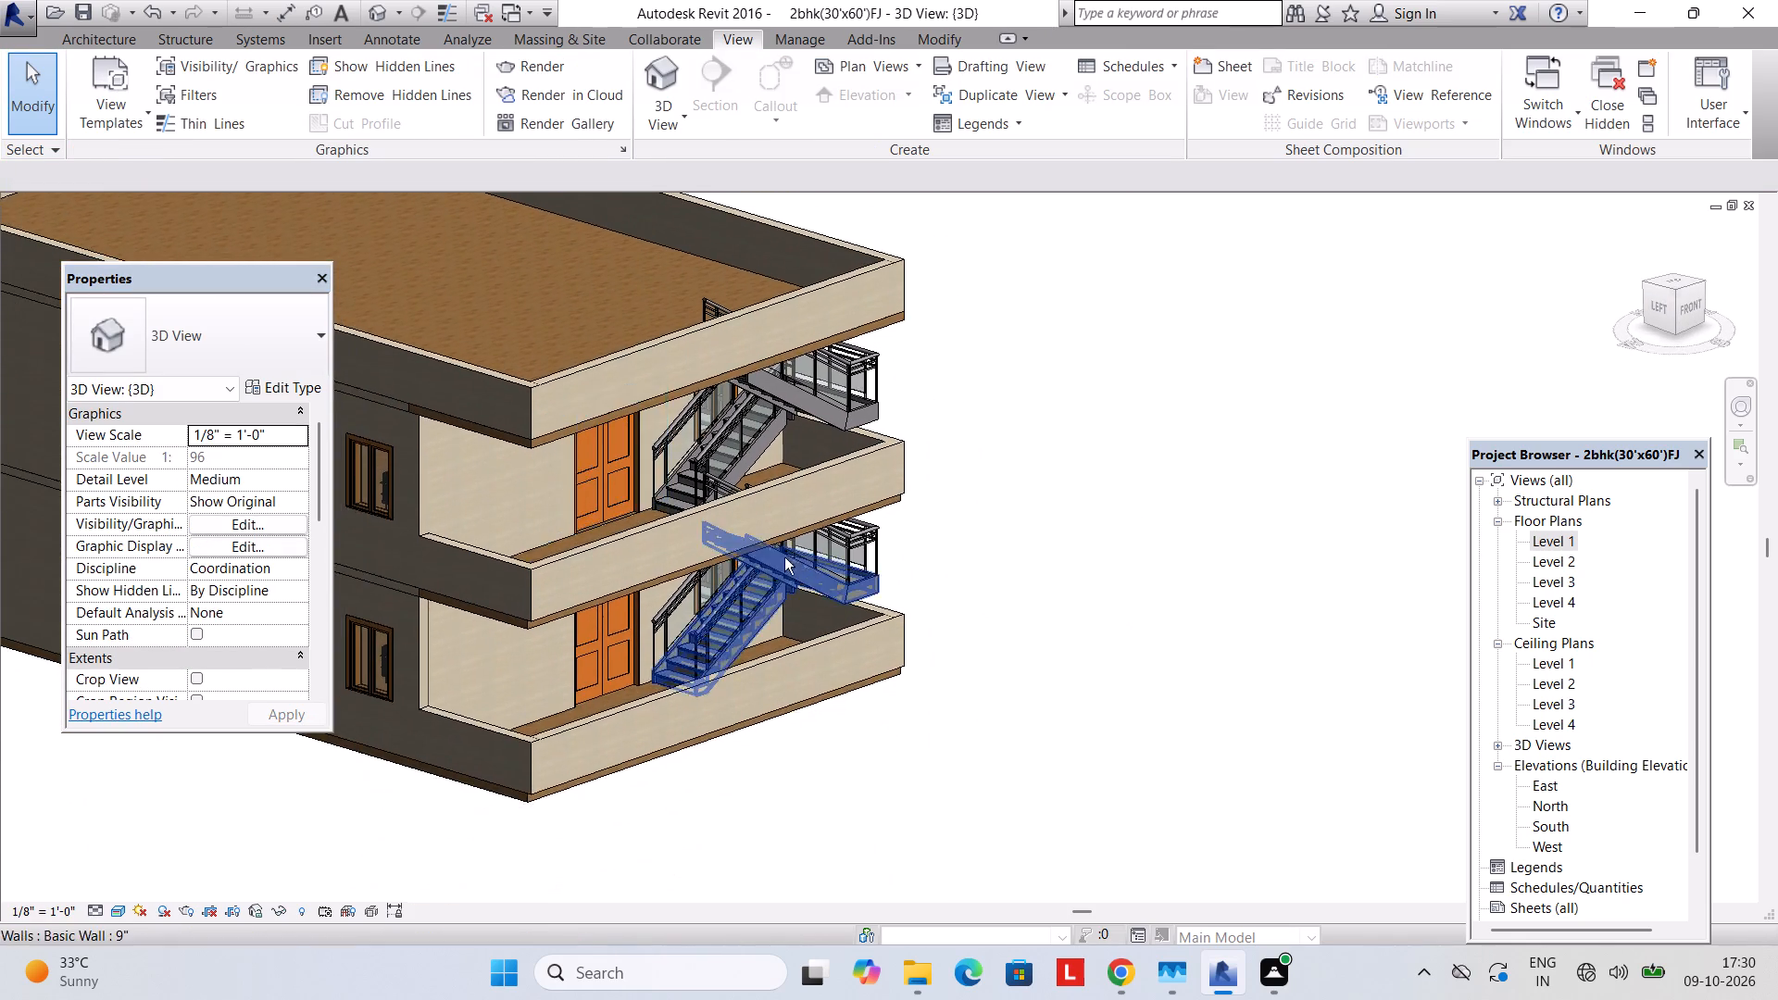
middle_click_drag(784, 557, 651, 529, "shift")
middle_click_drag(615, 529, 823, 460)
middle_click_drag(858, 512, 799, 708, "shift")
middle_click_drag(728, 559, 741, 664)
middle_click_drag(722, 583, 730, 442, "shift")
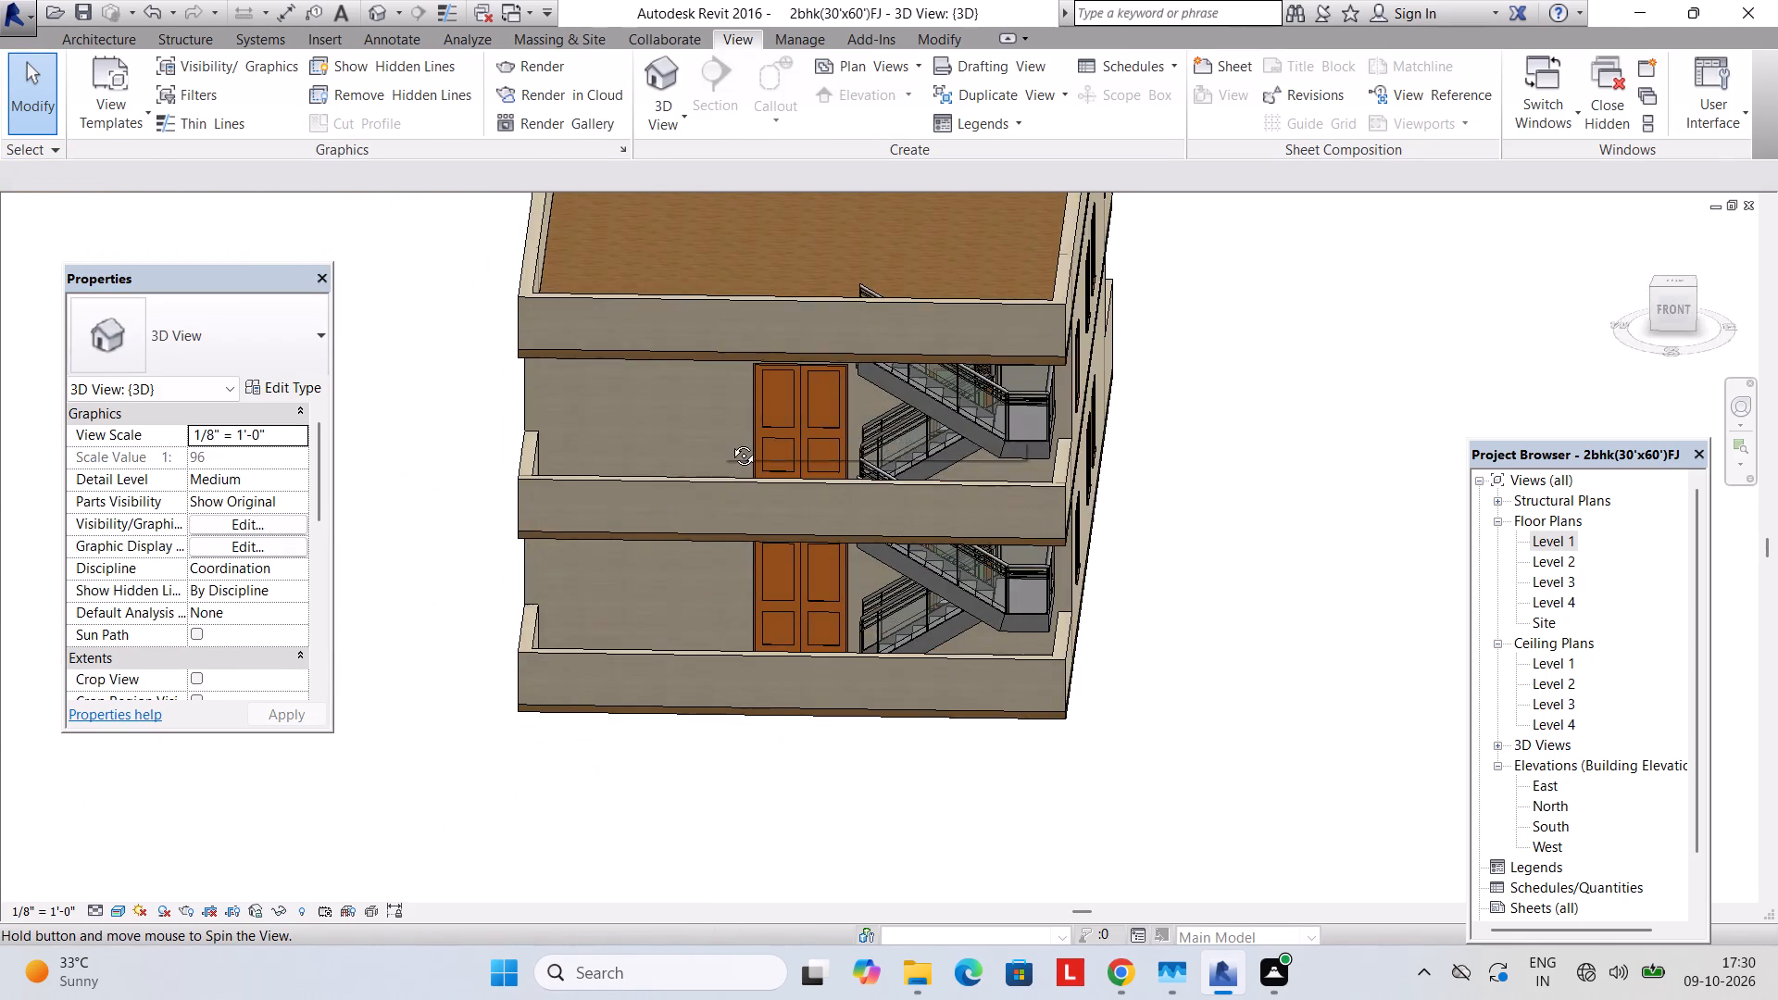
middle_click_drag(730, 442, 1032, 404, "shift")
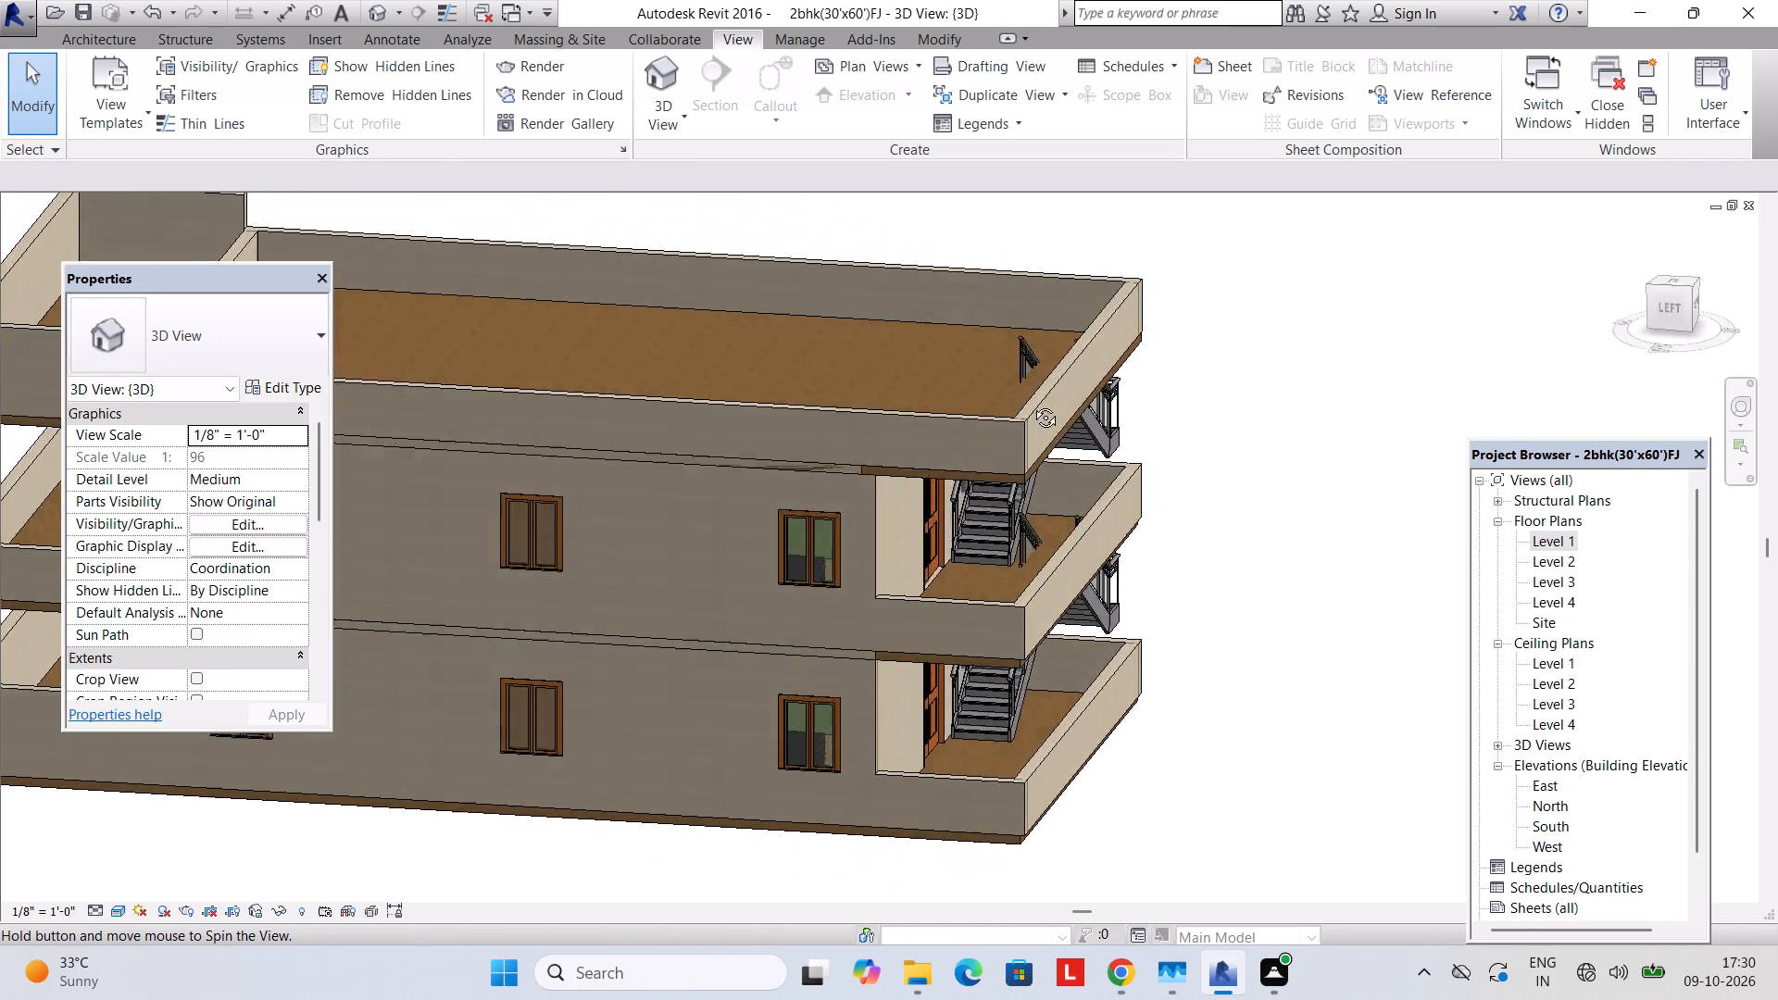
middle_click_drag(1032, 404, 706, 544, "shift")
middle_click_drag(739, 532, 770, 663)
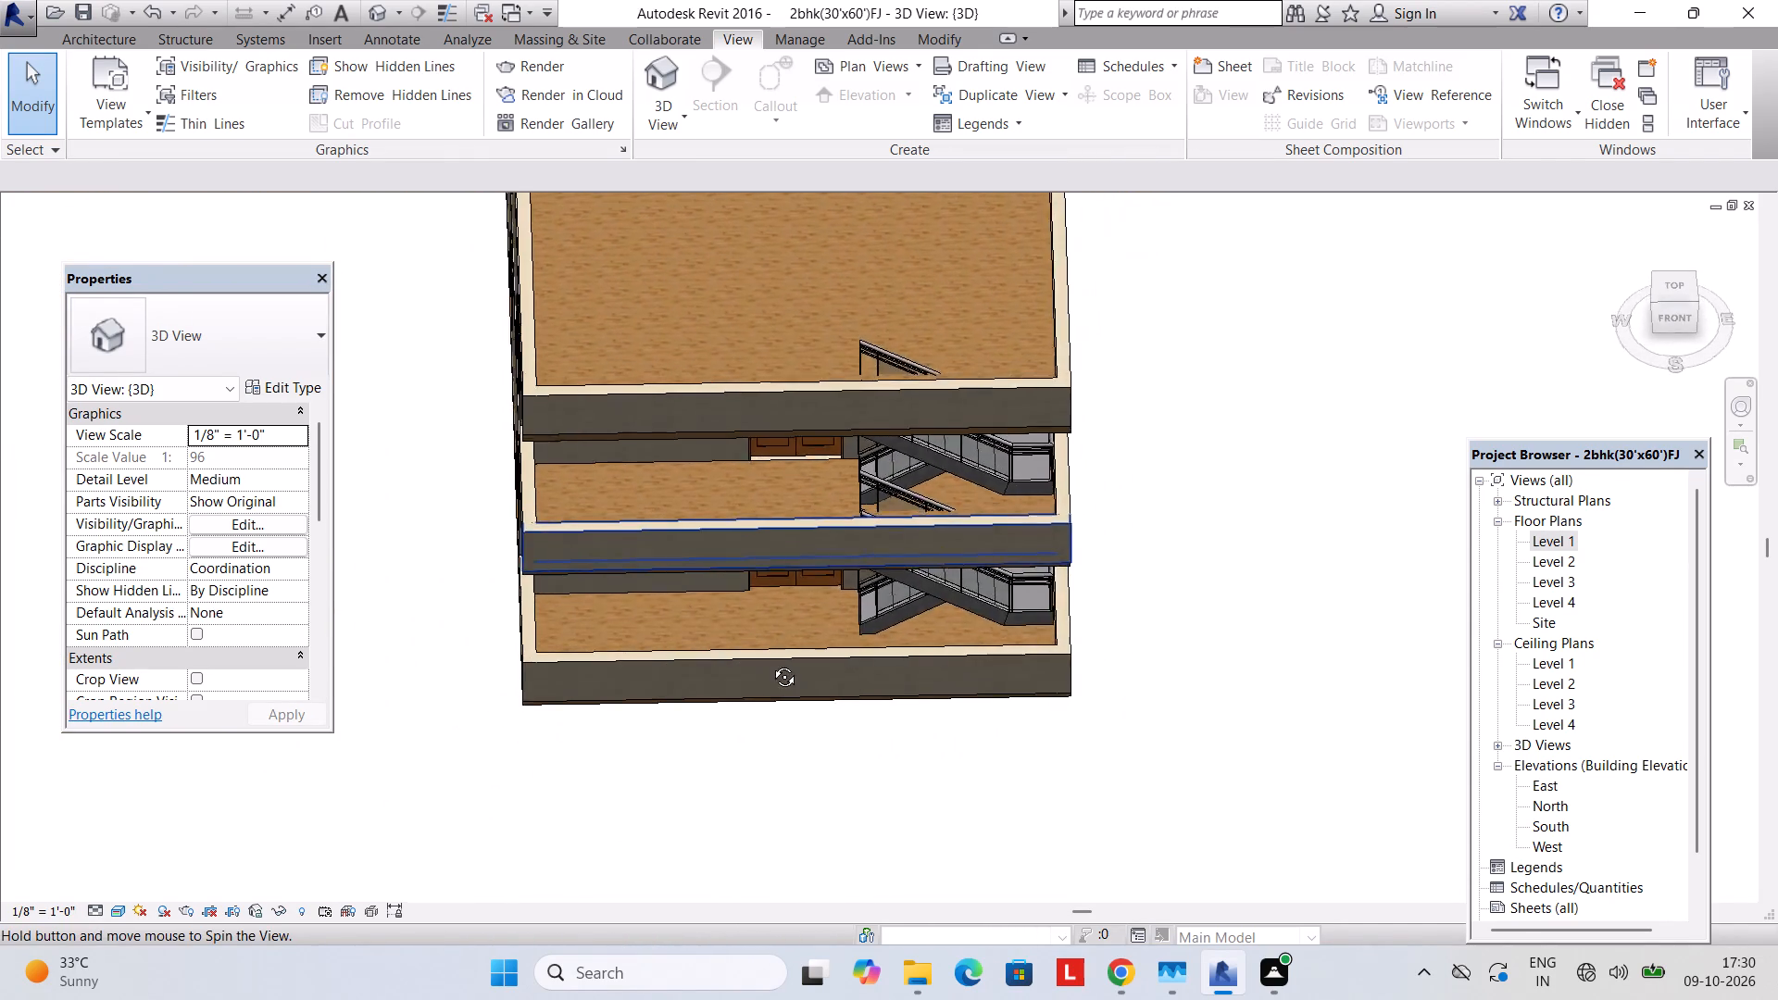
middle_click_drag(770, 663, 748, 319)
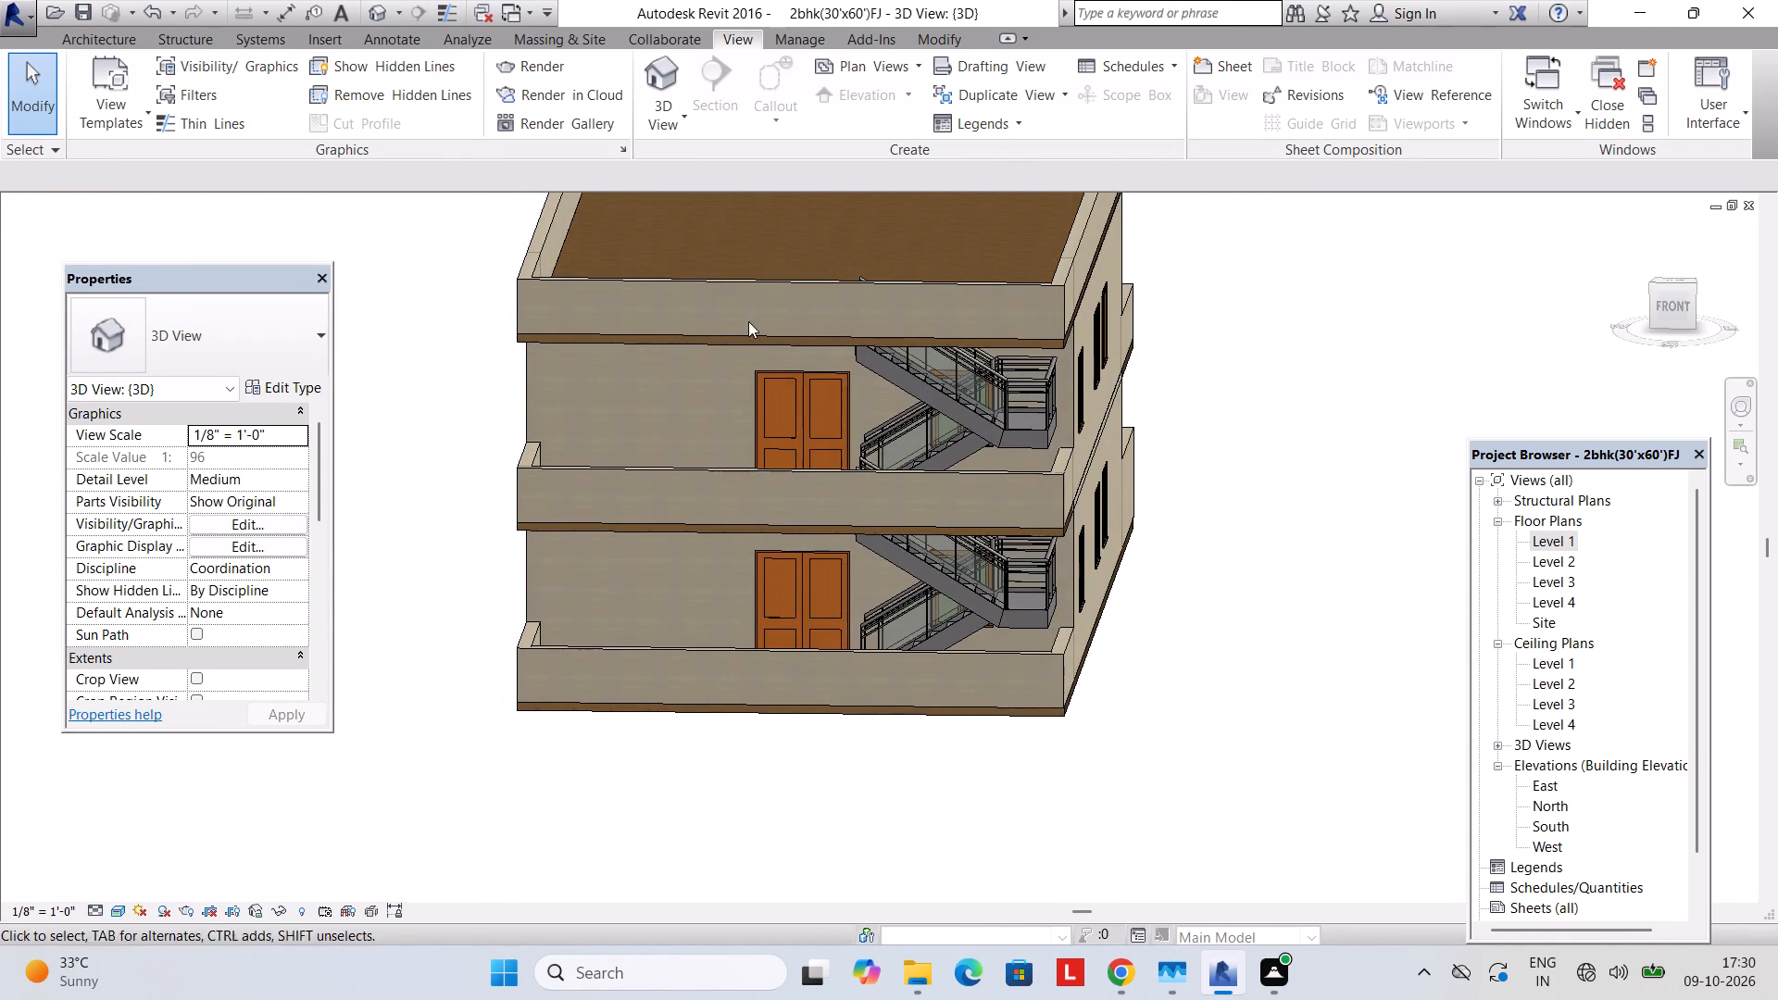
middle_click_drag(772, 463, 783, 331)
middle_click_drag(778, 367, 778, 383)
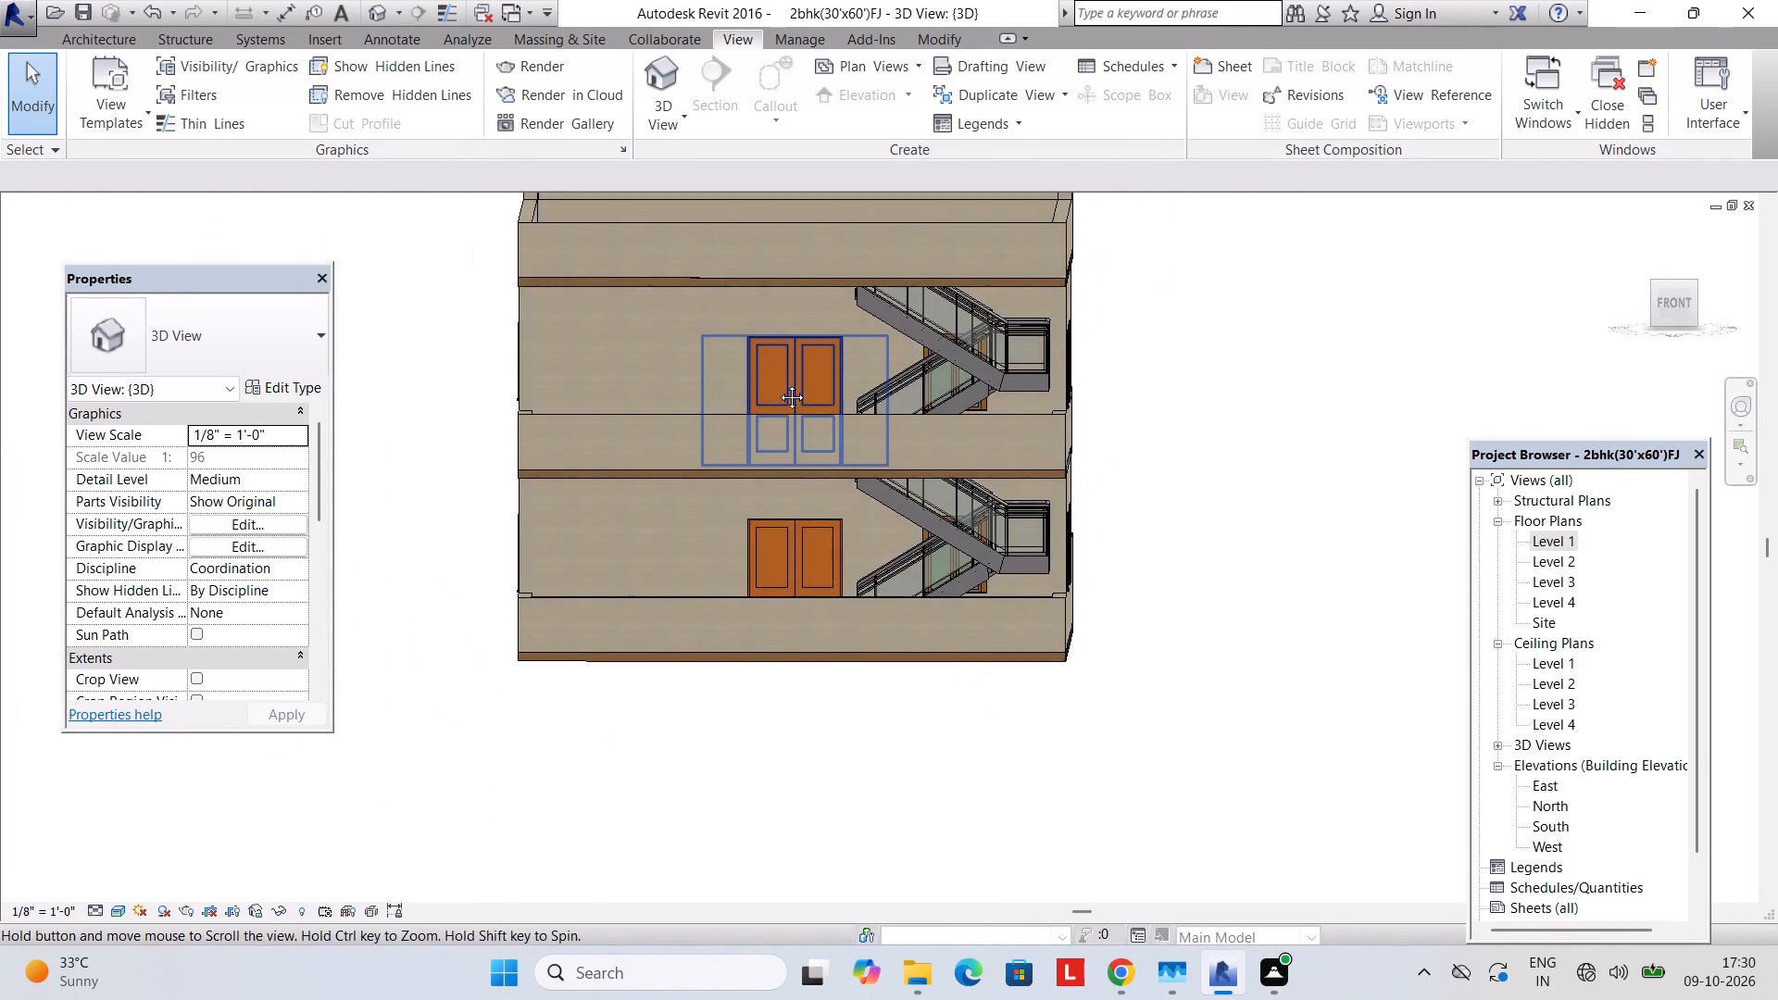
middle_click_drag(778, 383, 770, 490)
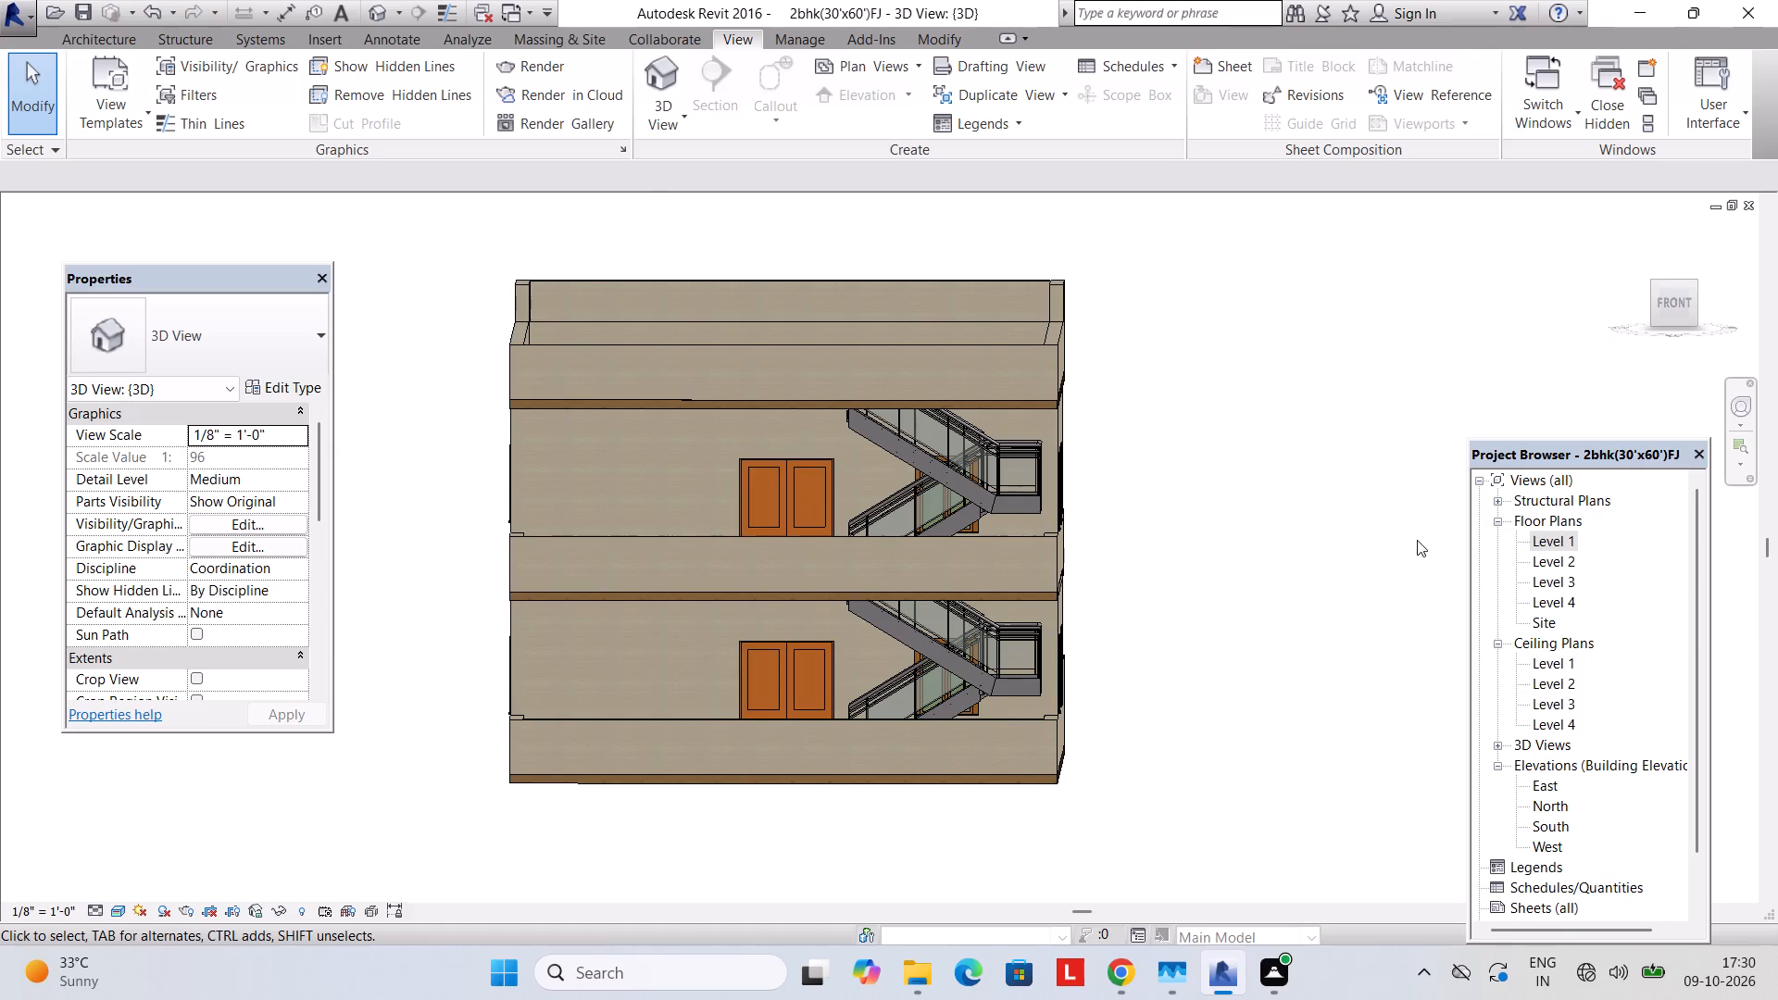
From the Level 1 floor plan, load the M_Awning with Trim window family from the US Metric Windows library.
double_click(1546, 538)
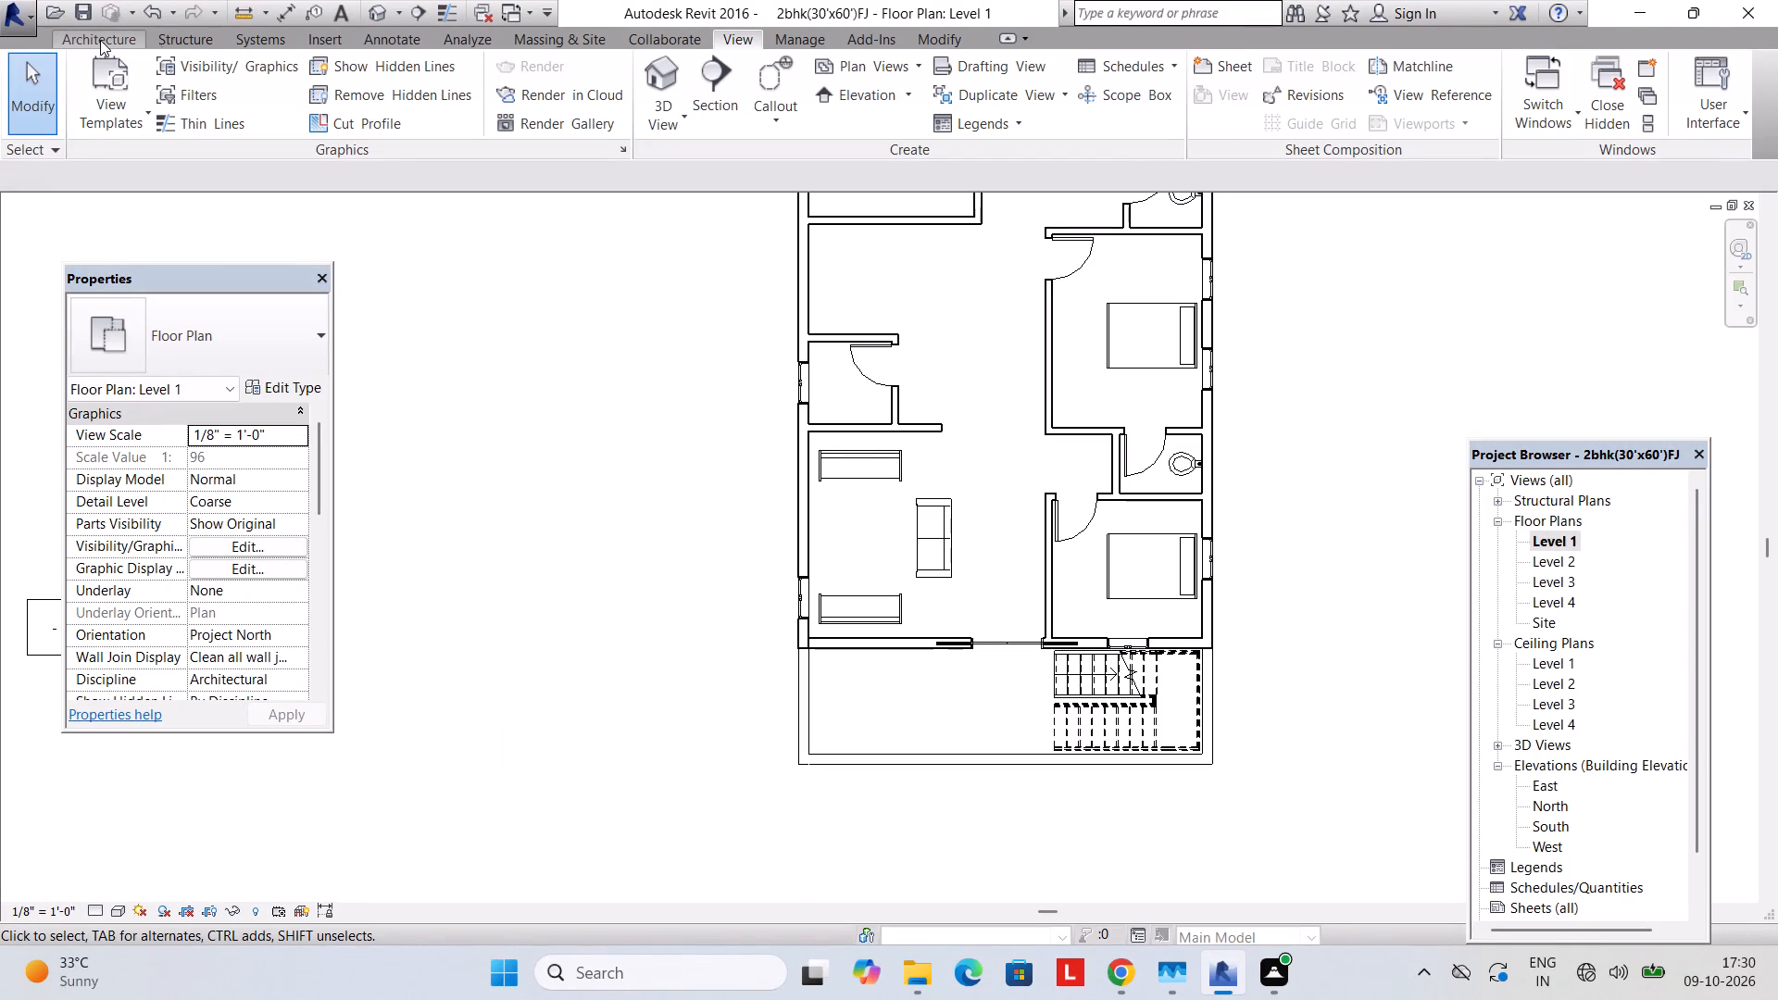
left_click(104, 43)
left_click(192, 98)
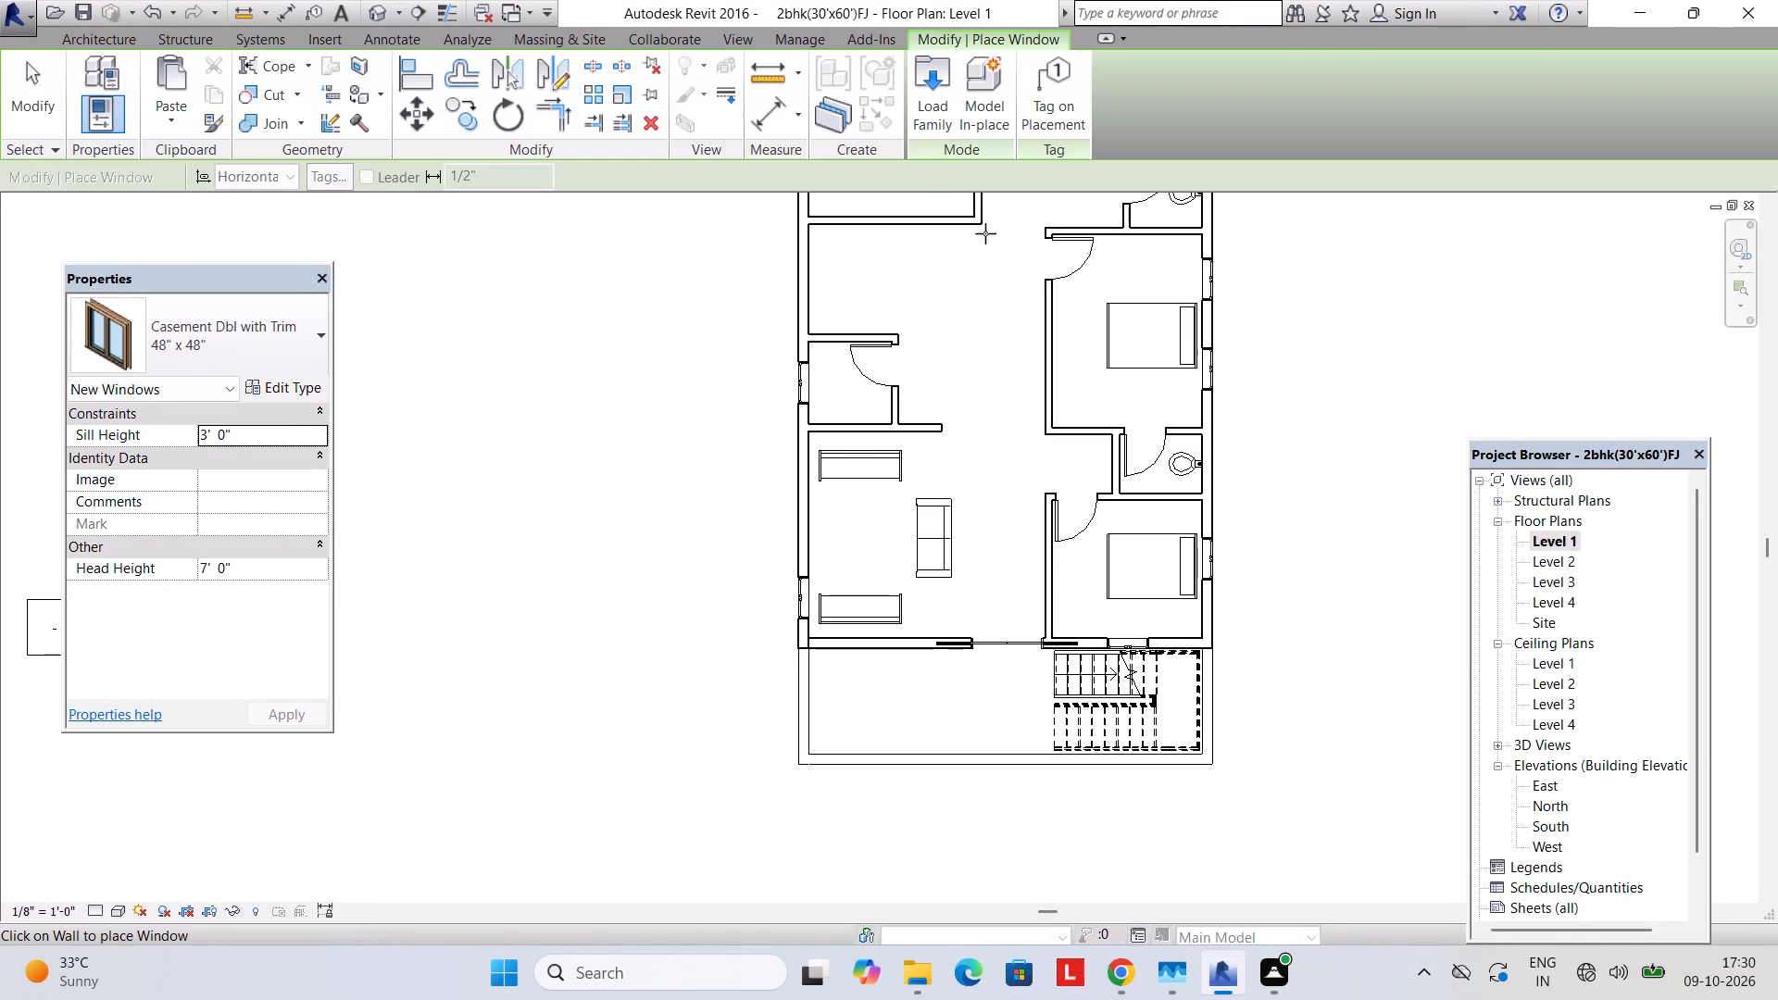
left_click(940, 111)
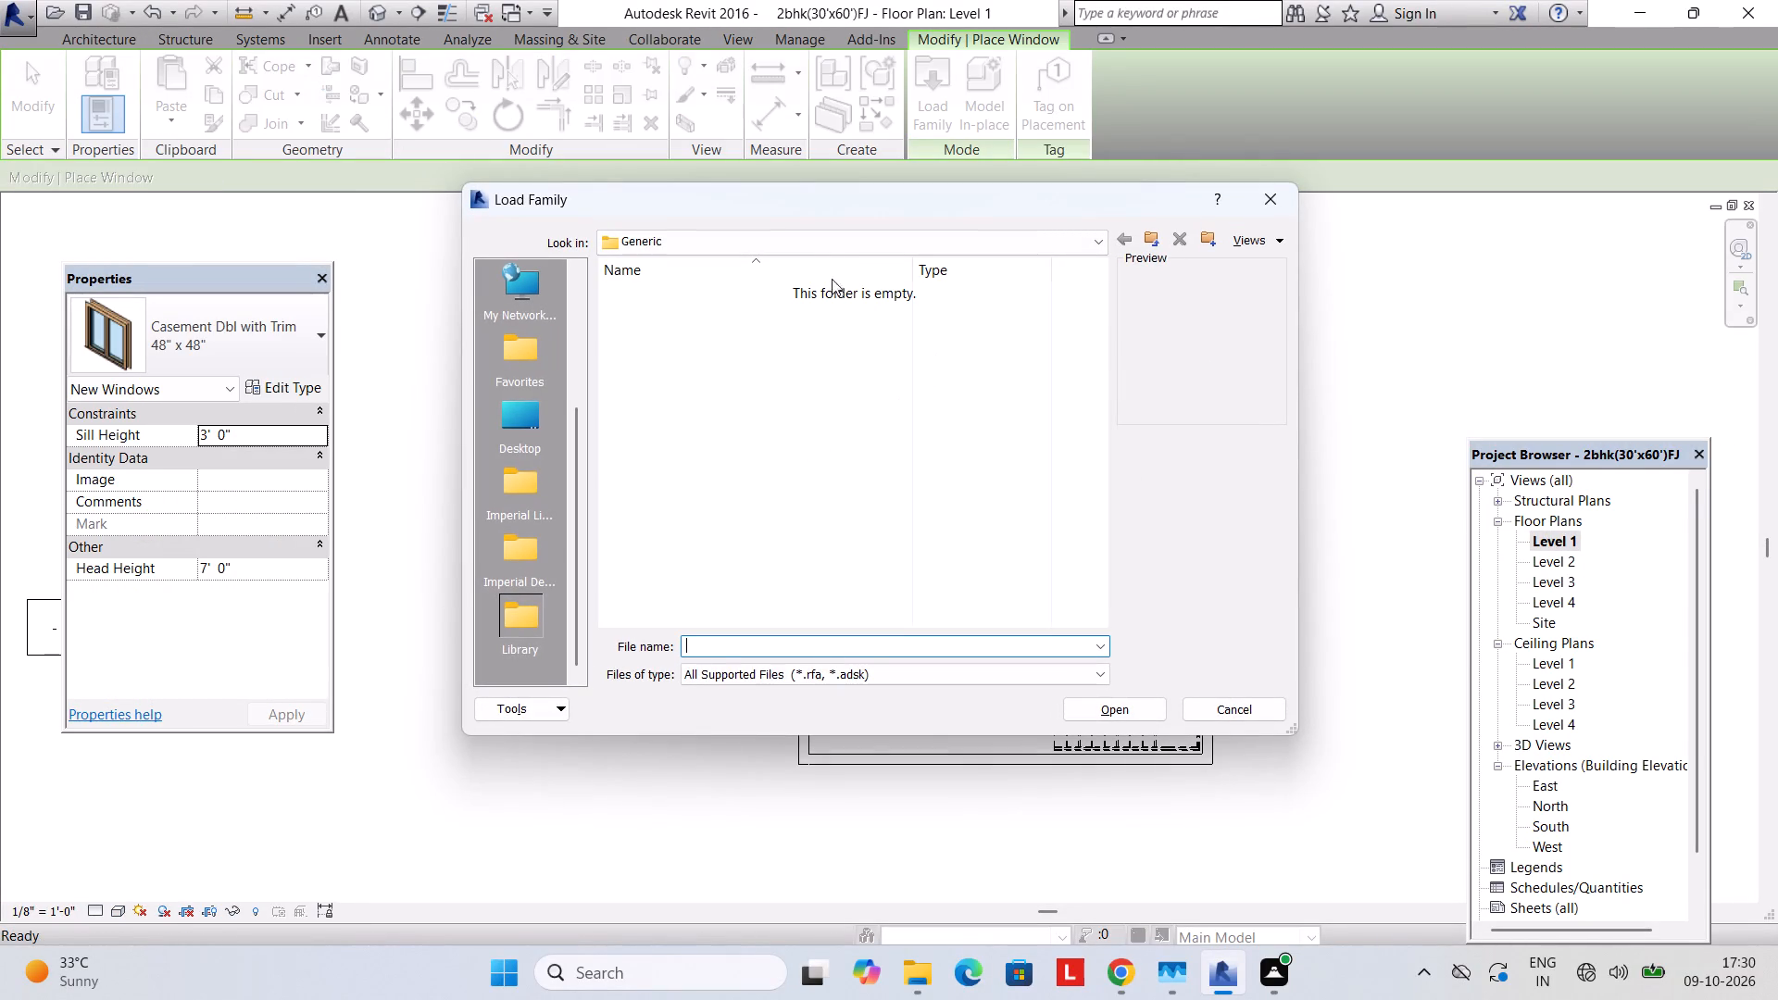
left_click(833, 256)
left_click(833, 247)
left_click(760, 380)
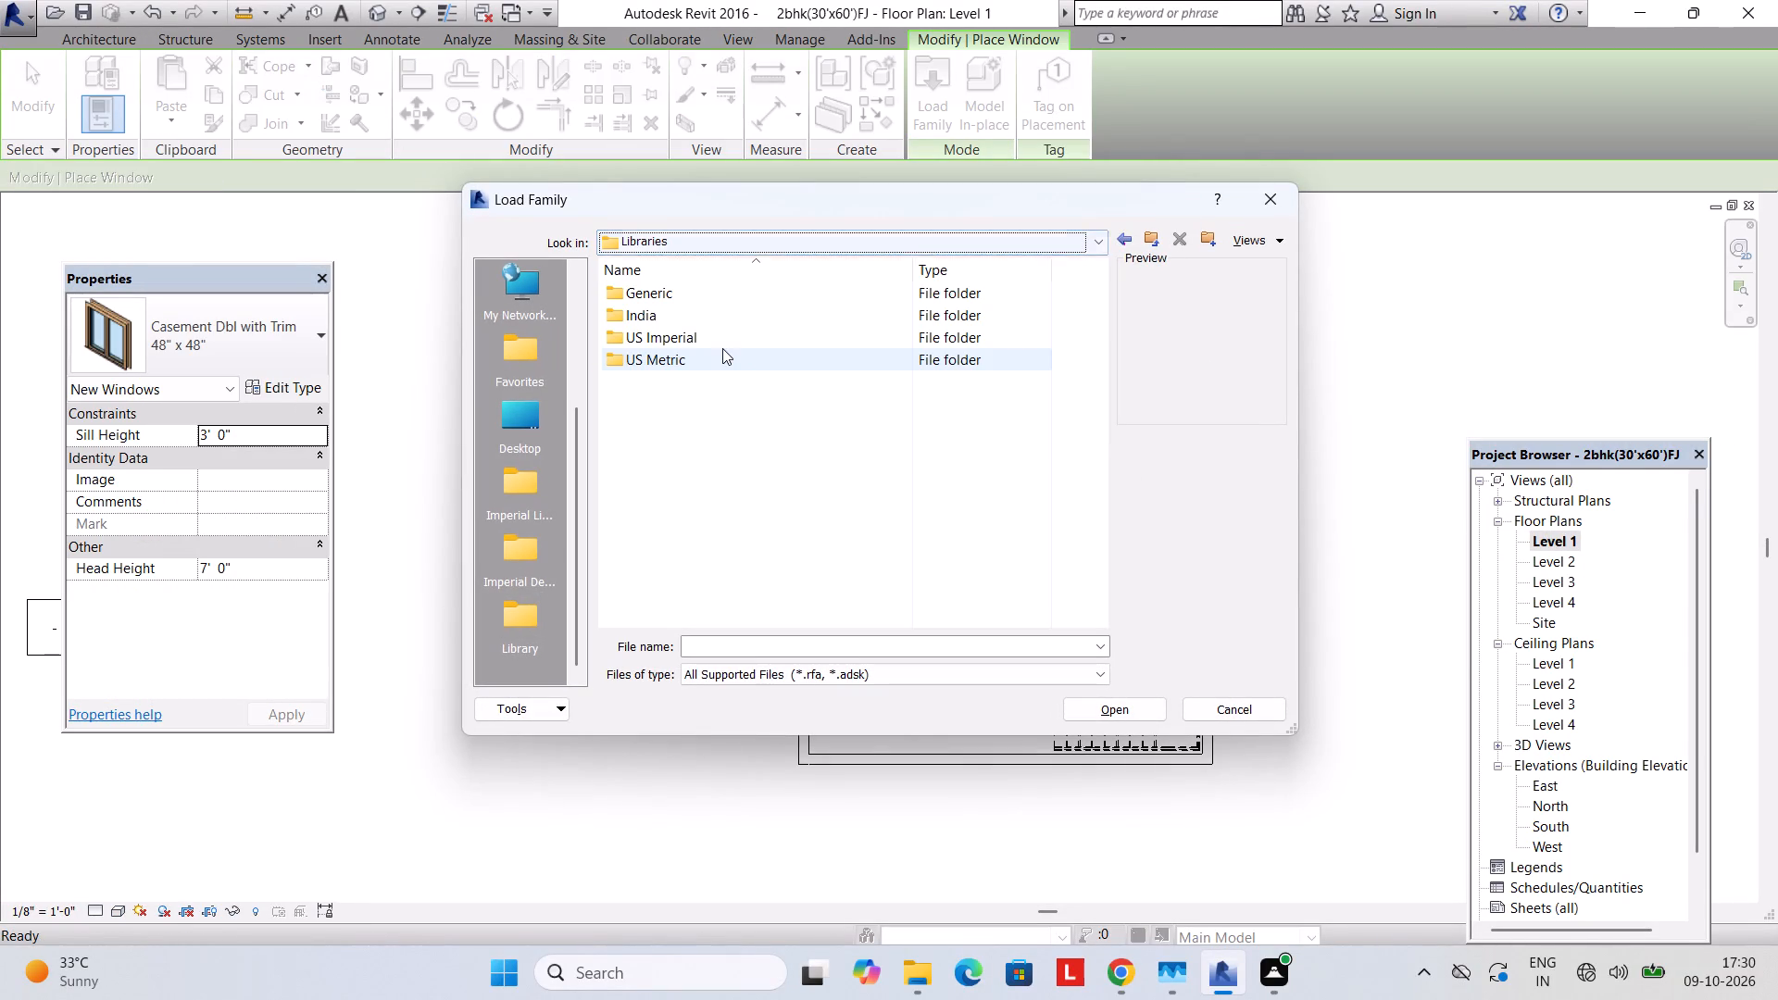
double_click(721, 369)
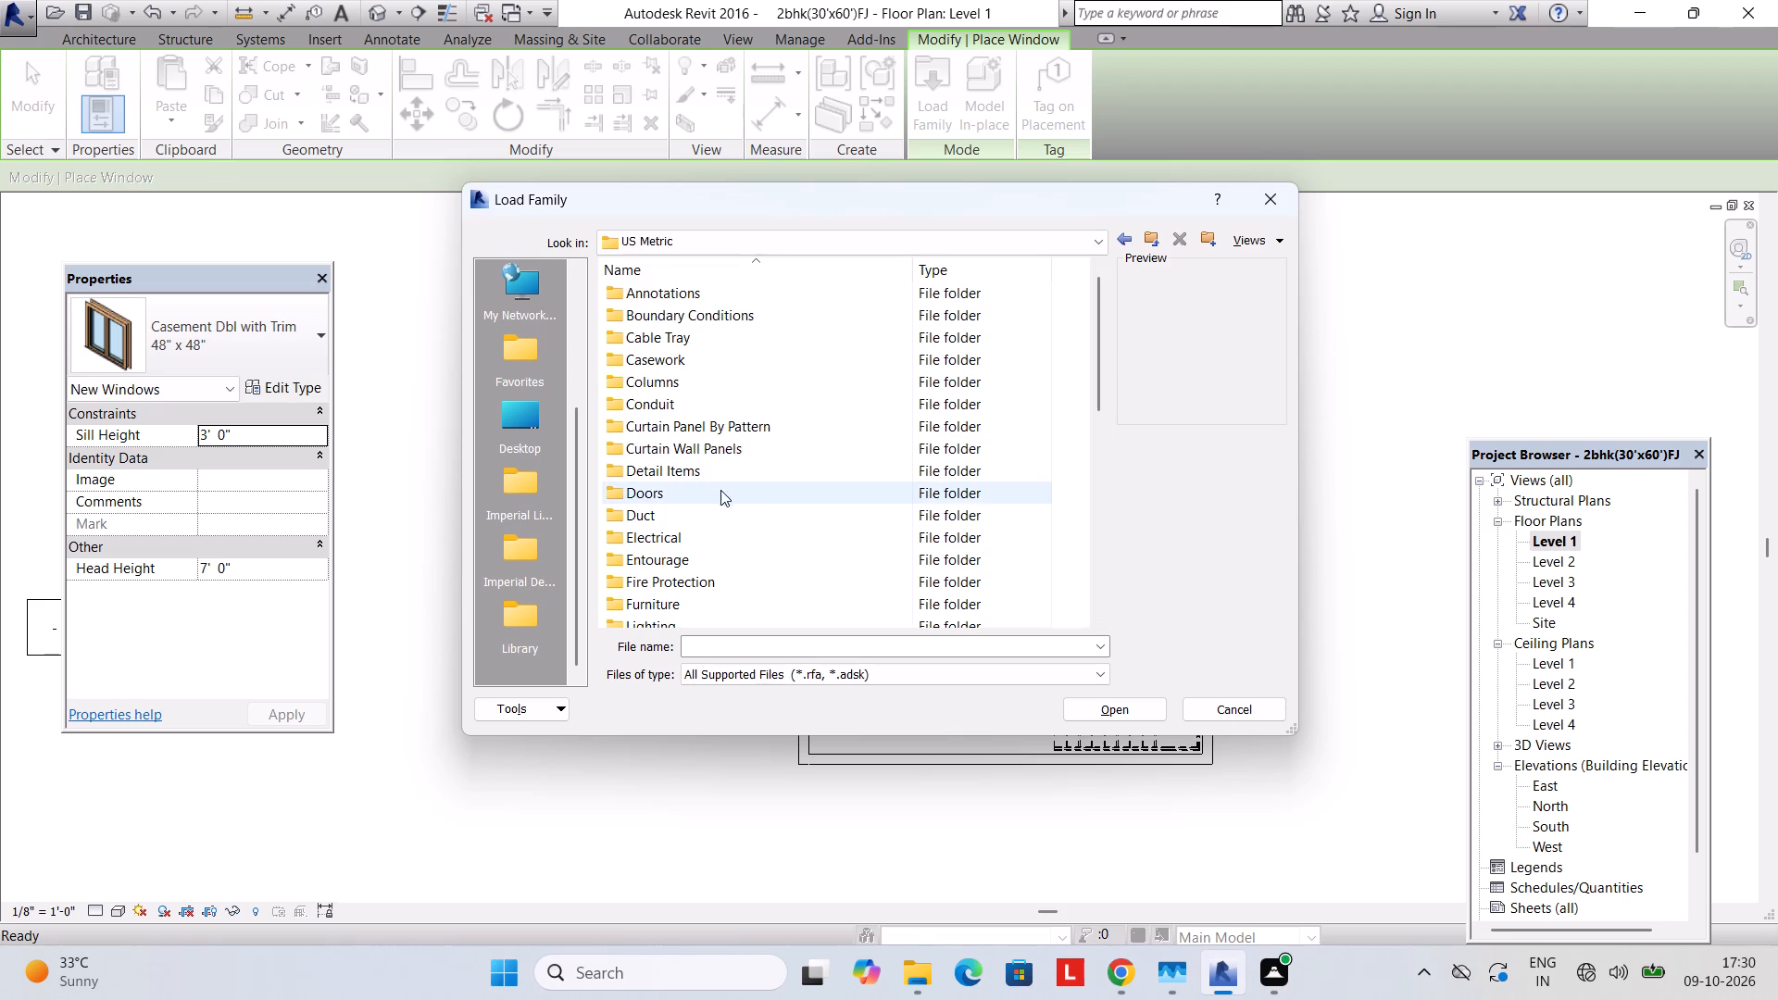
scroll(682, 534, "down", 15)
double_click(672, 608)
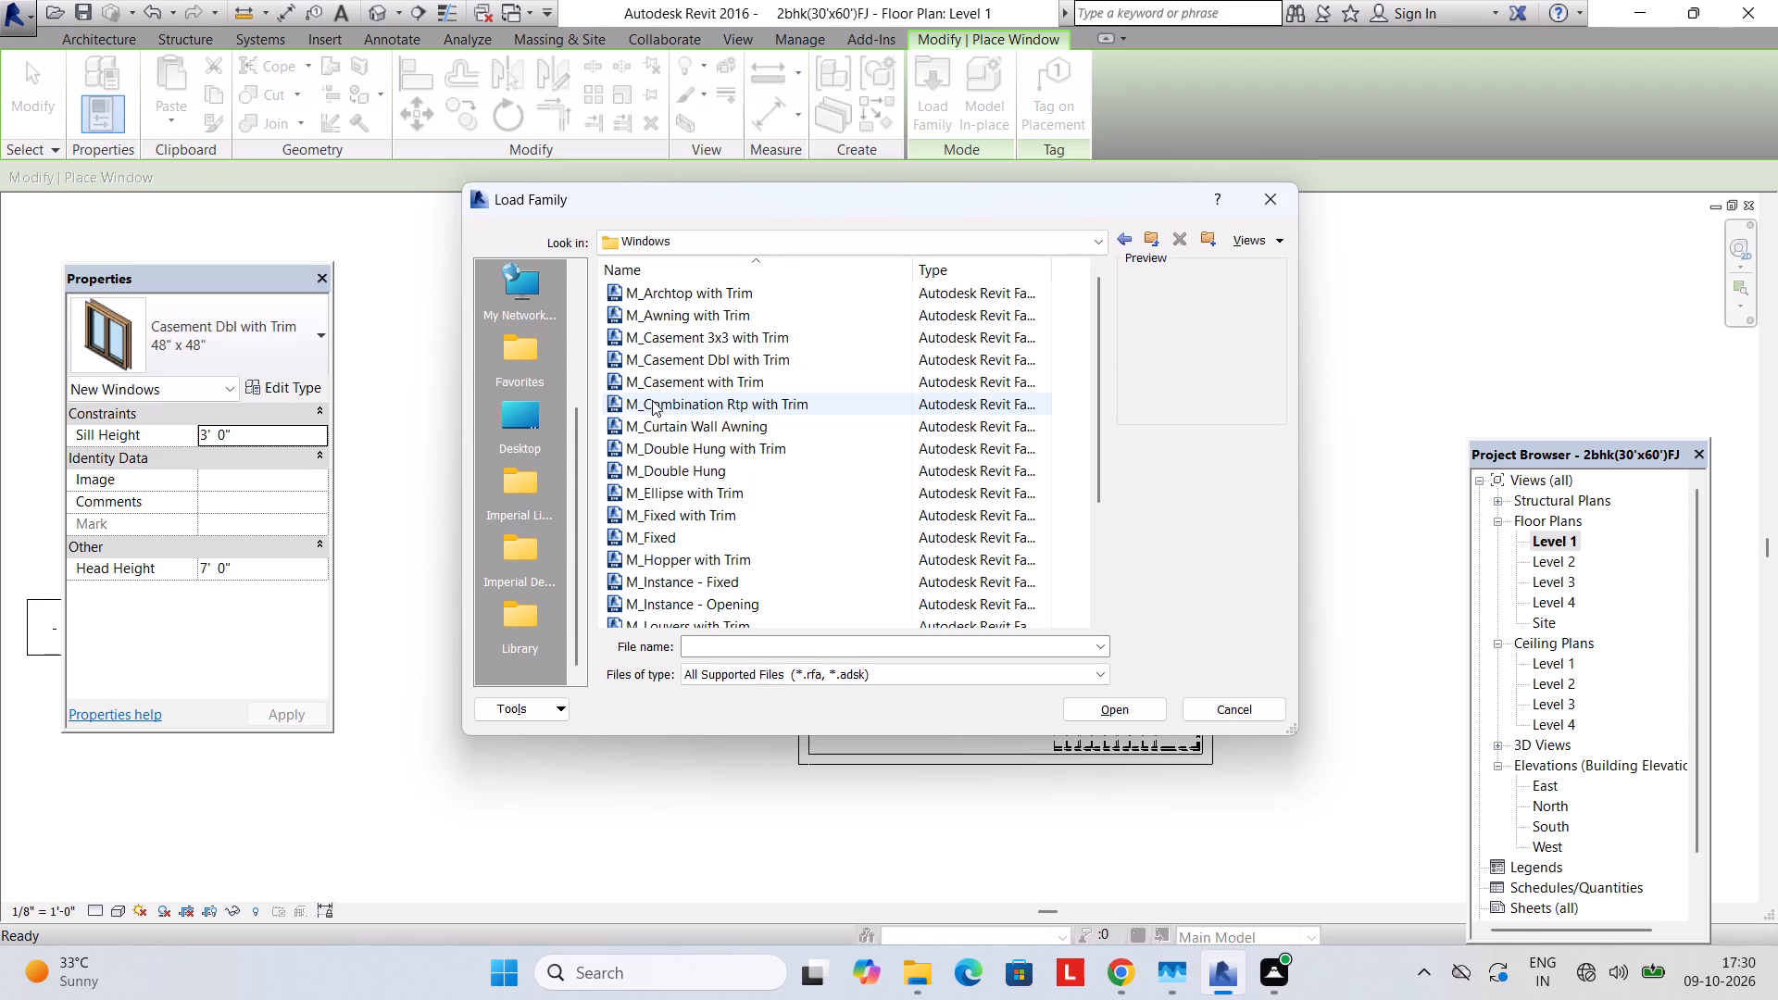
left_click(666, 358)
left_click(679, 314)
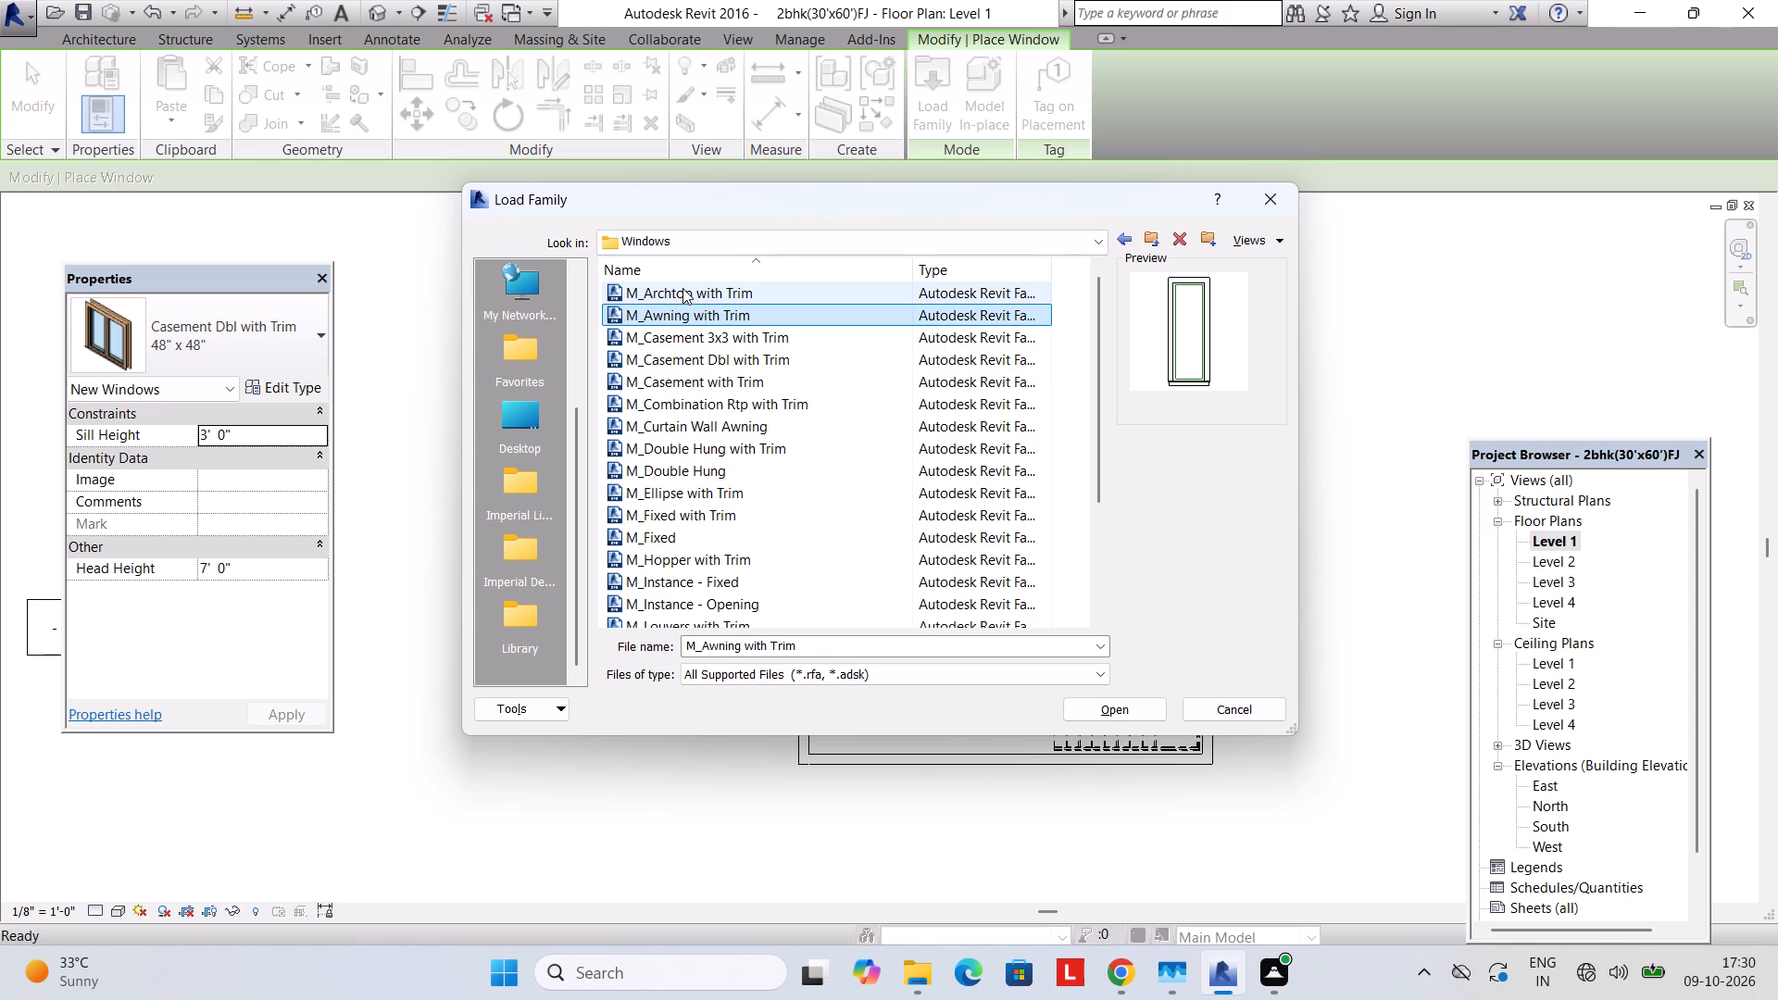
left_click(682, 288)
left_click(684, 317)
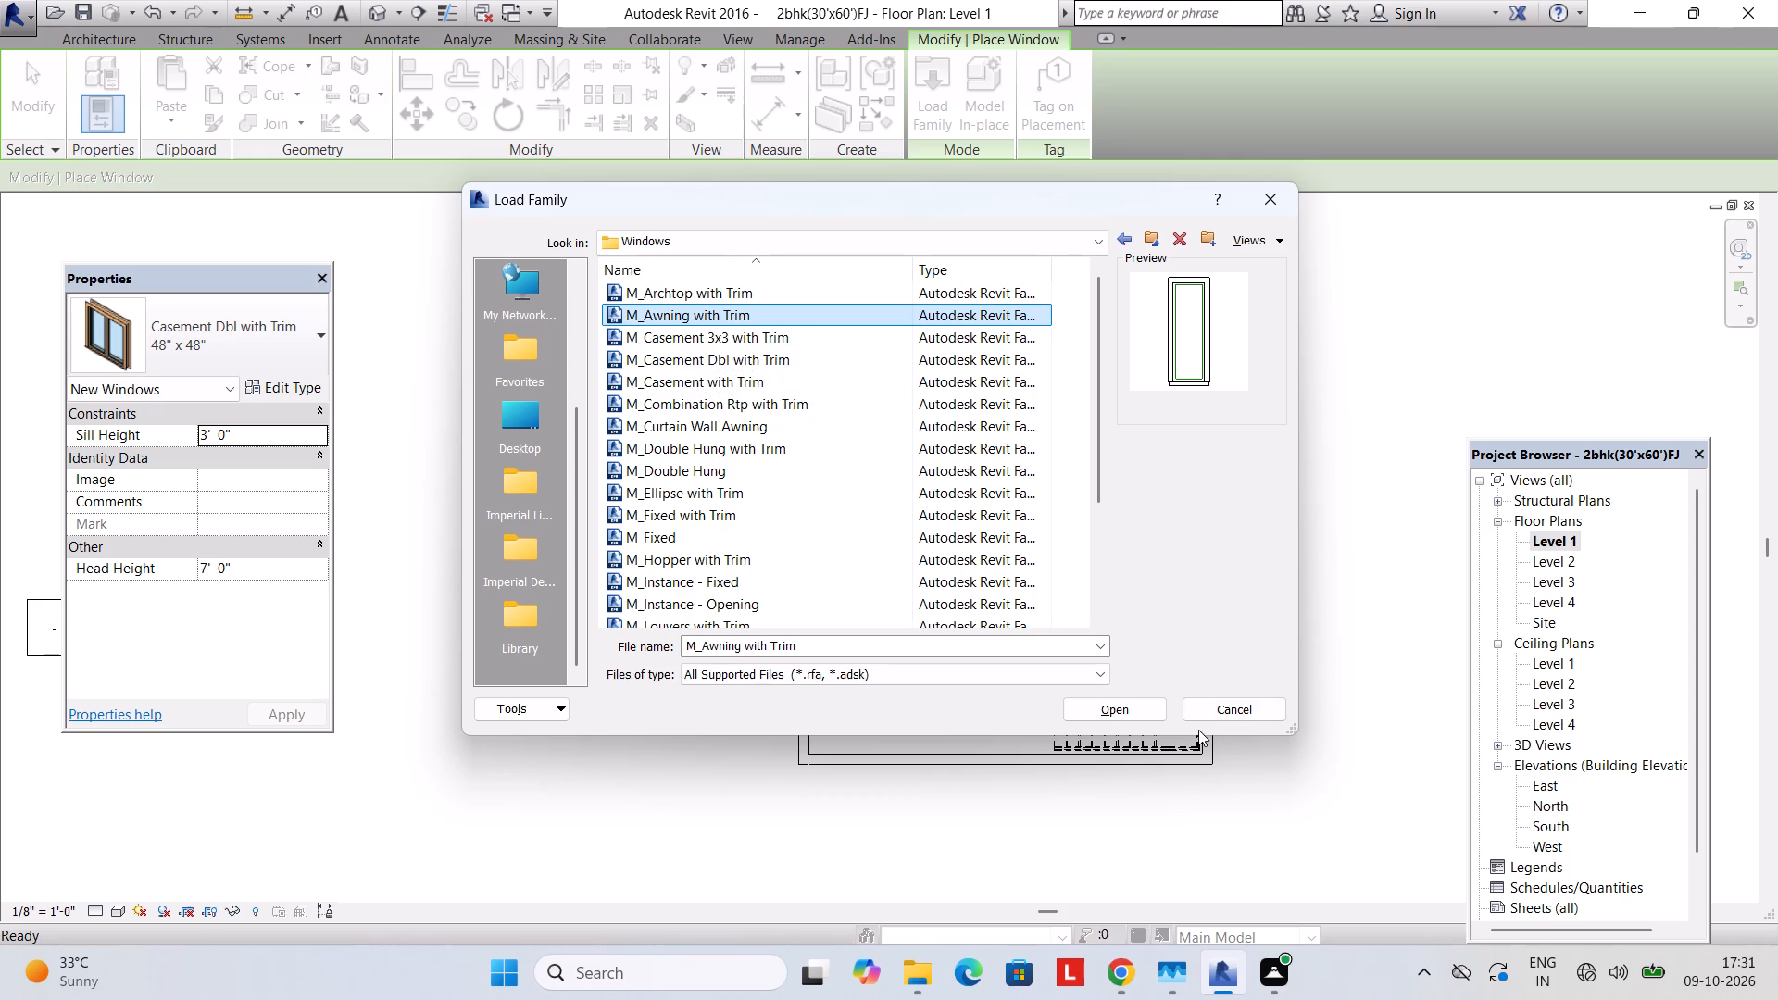
left_click(1122, 704)
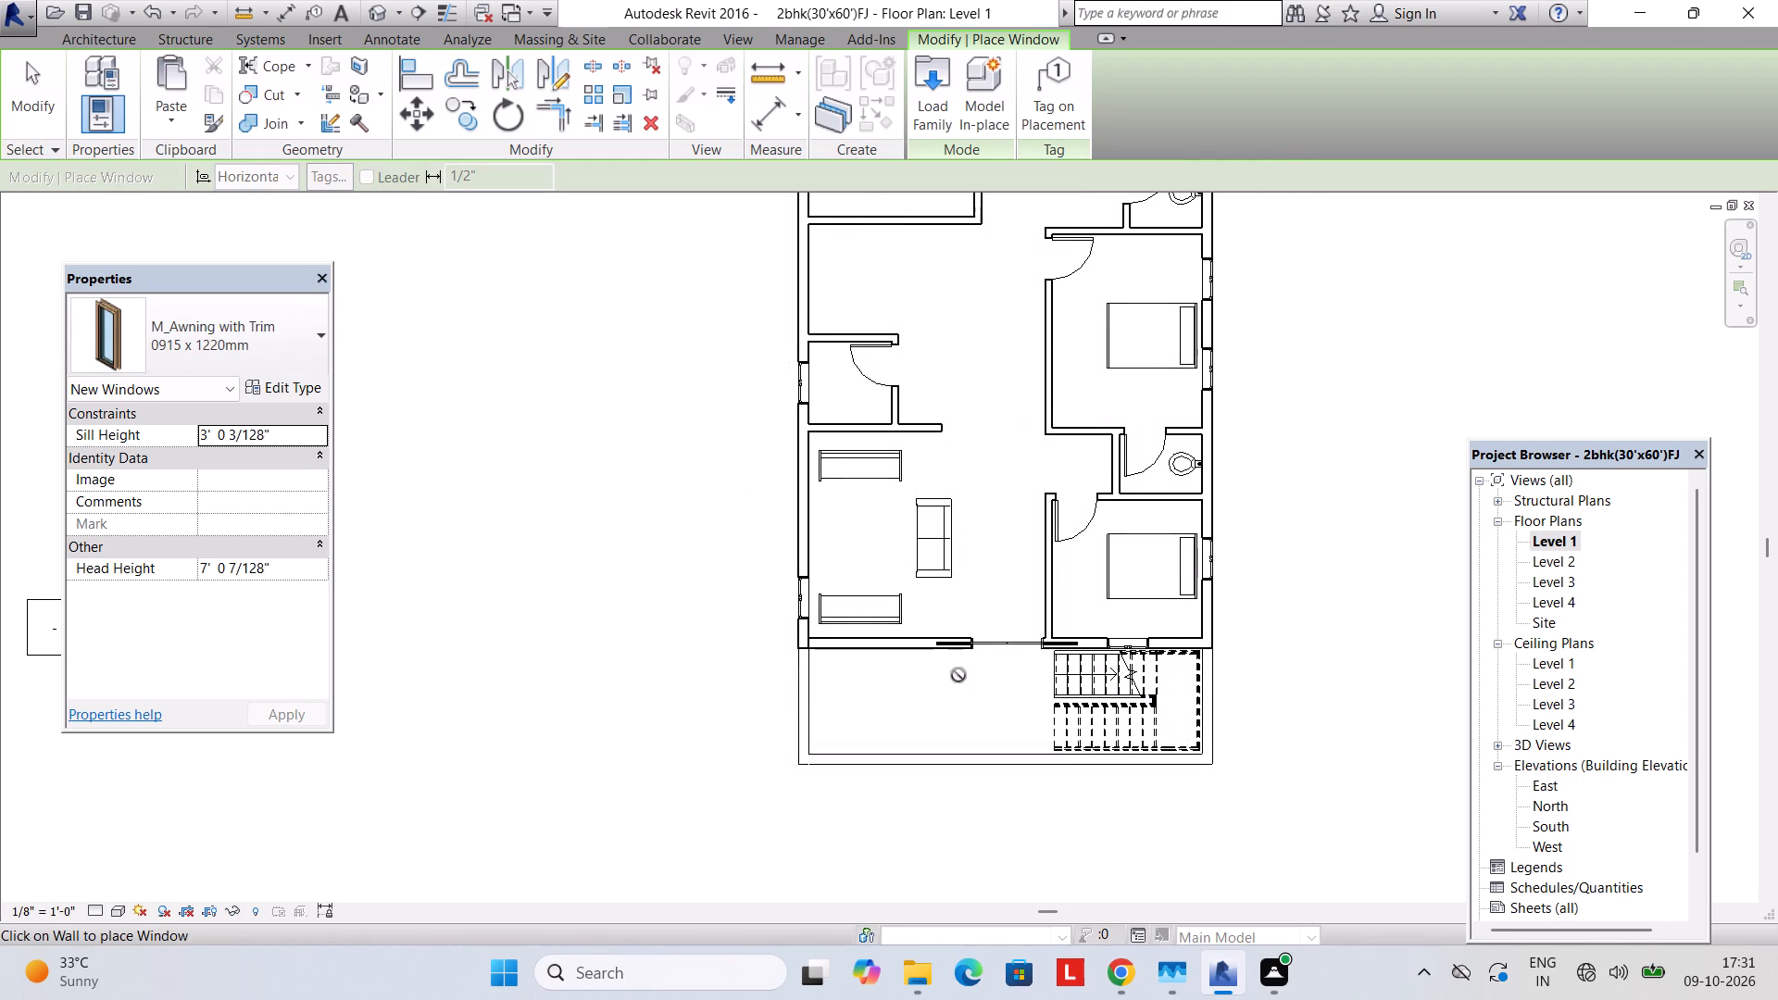
Place an M_Awning with Trim 0915 x 1220mm window in the Level 1 front wall, about 6' 6" from the living room's outer side wall.
scroll(896, 657, "up", 1)
left_click(895, 653)
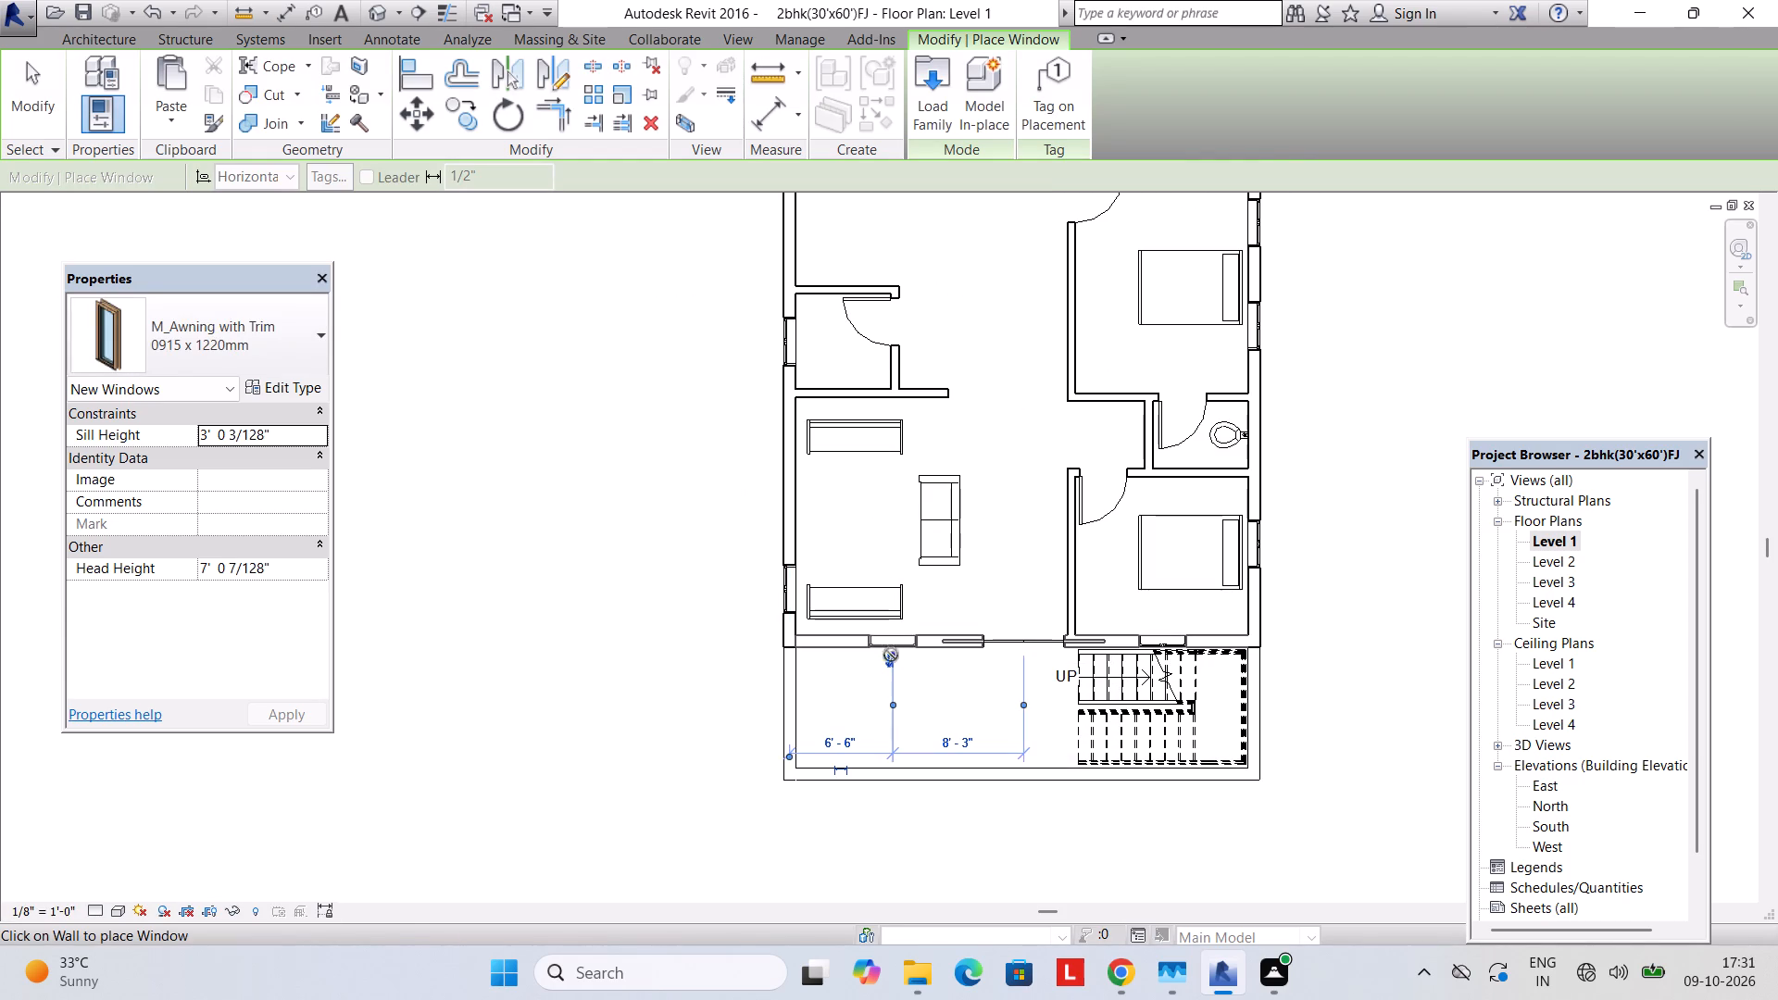
key("Escape")
key("Escape")
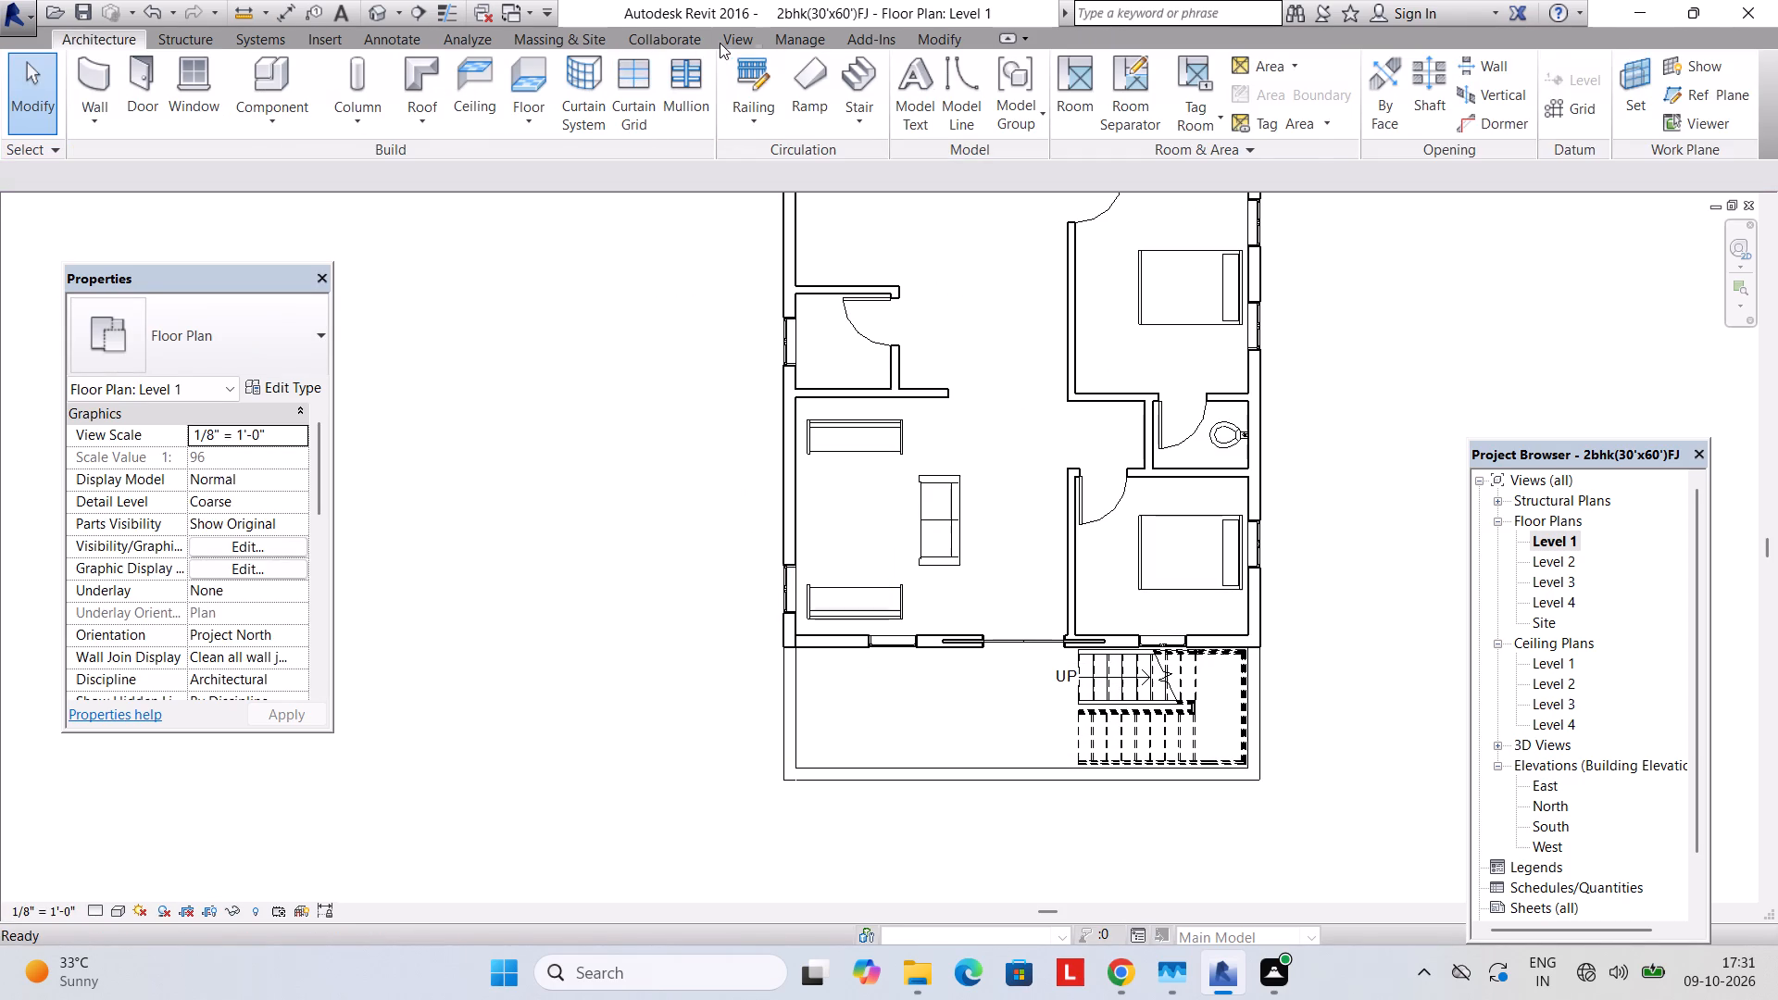
In the 3D view, set the type height of the new Level 1 front awning window to 5'.
left_click(726, 42)
left_click(673, 111)
left_click(673, 159)
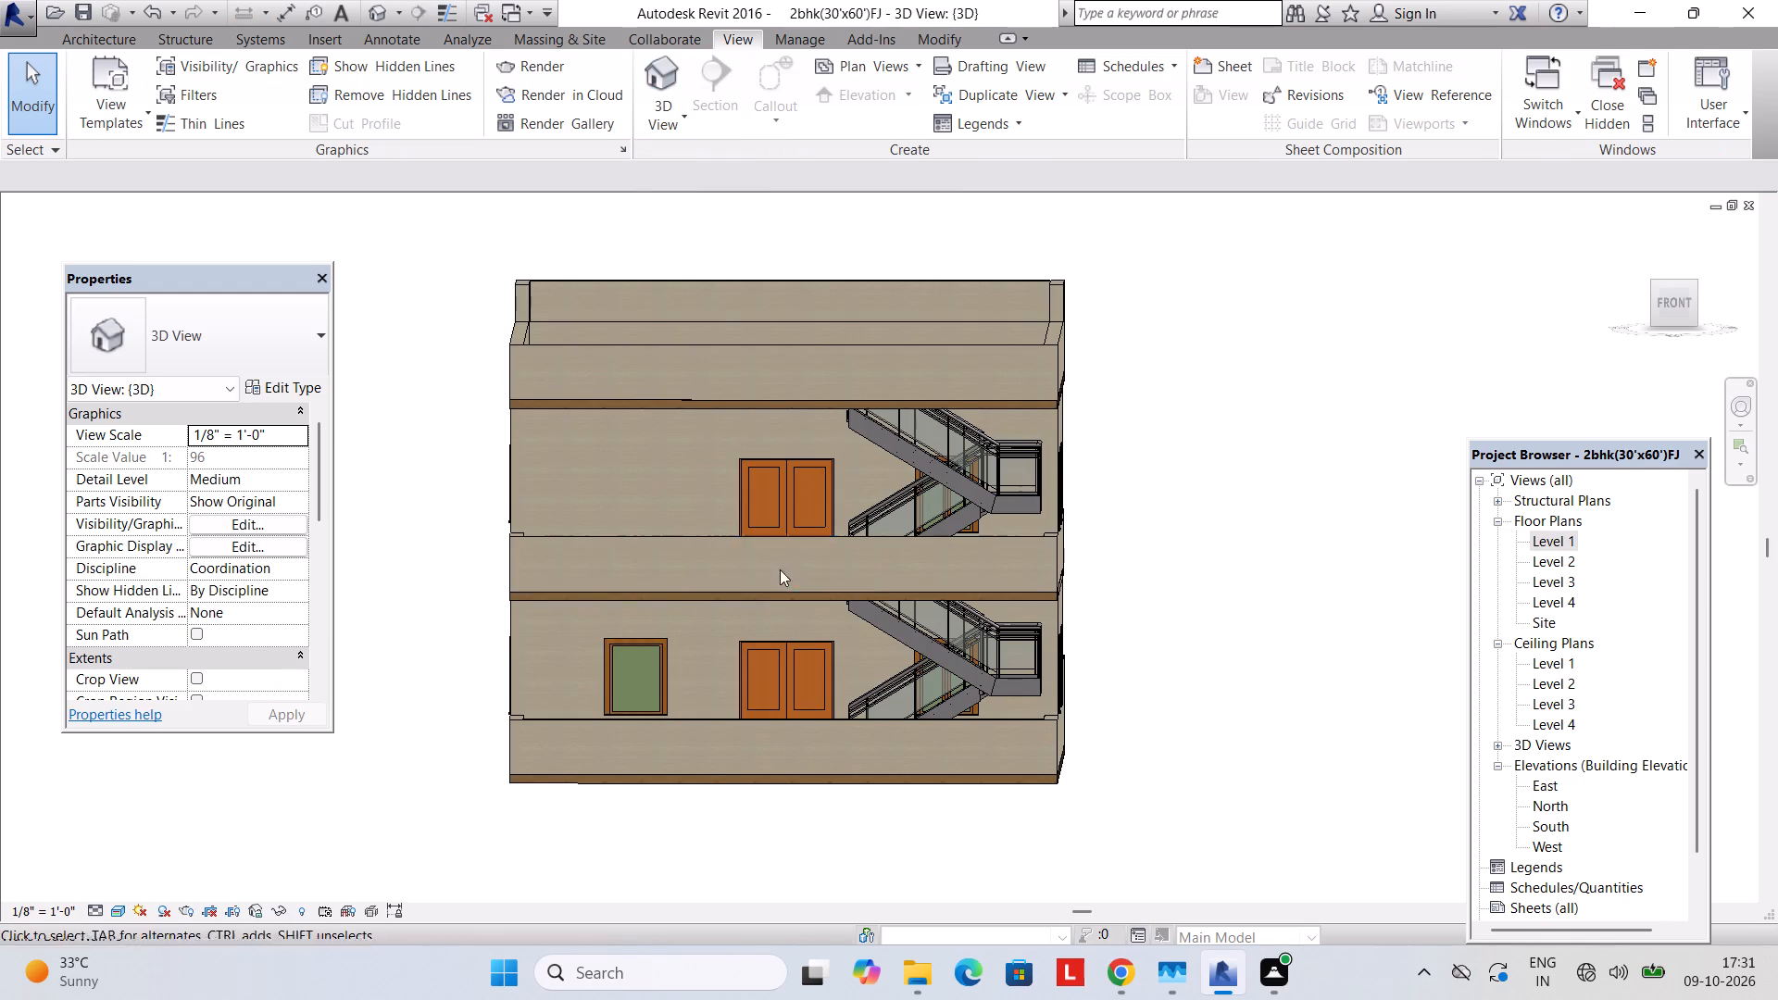
middle_click_drag(776, 582, 778, 564)
left_click(653, 617)
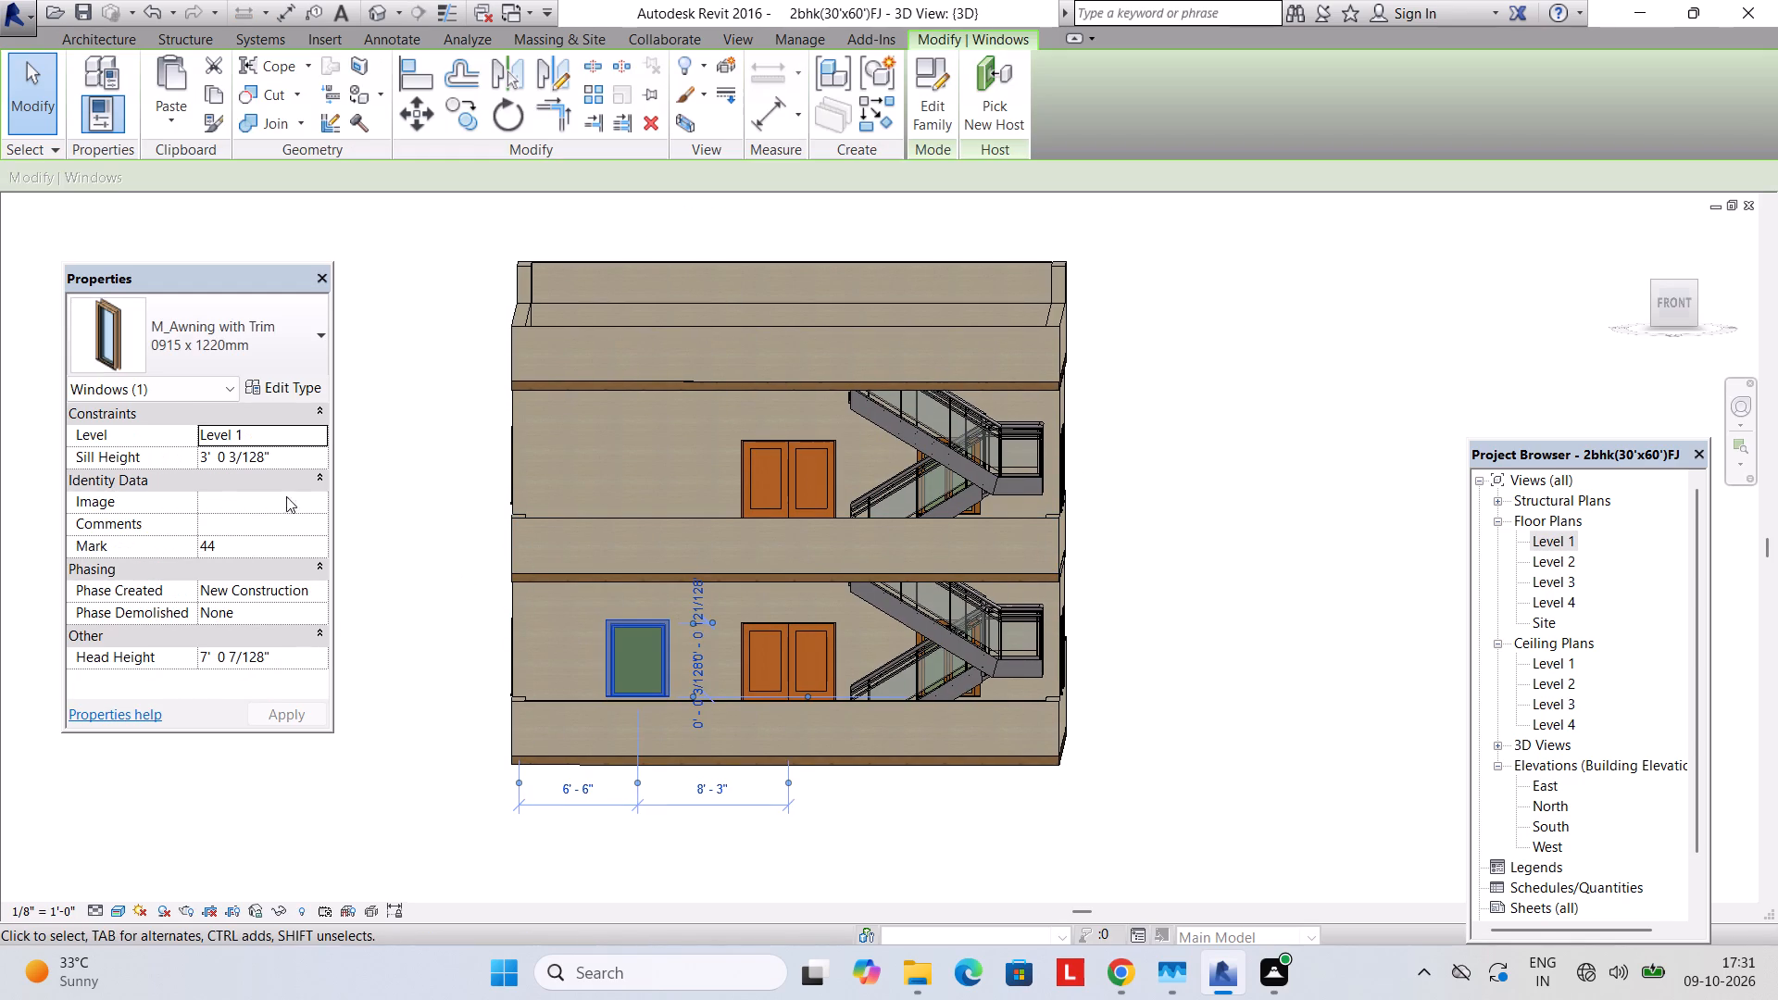
left_click(303, 377)
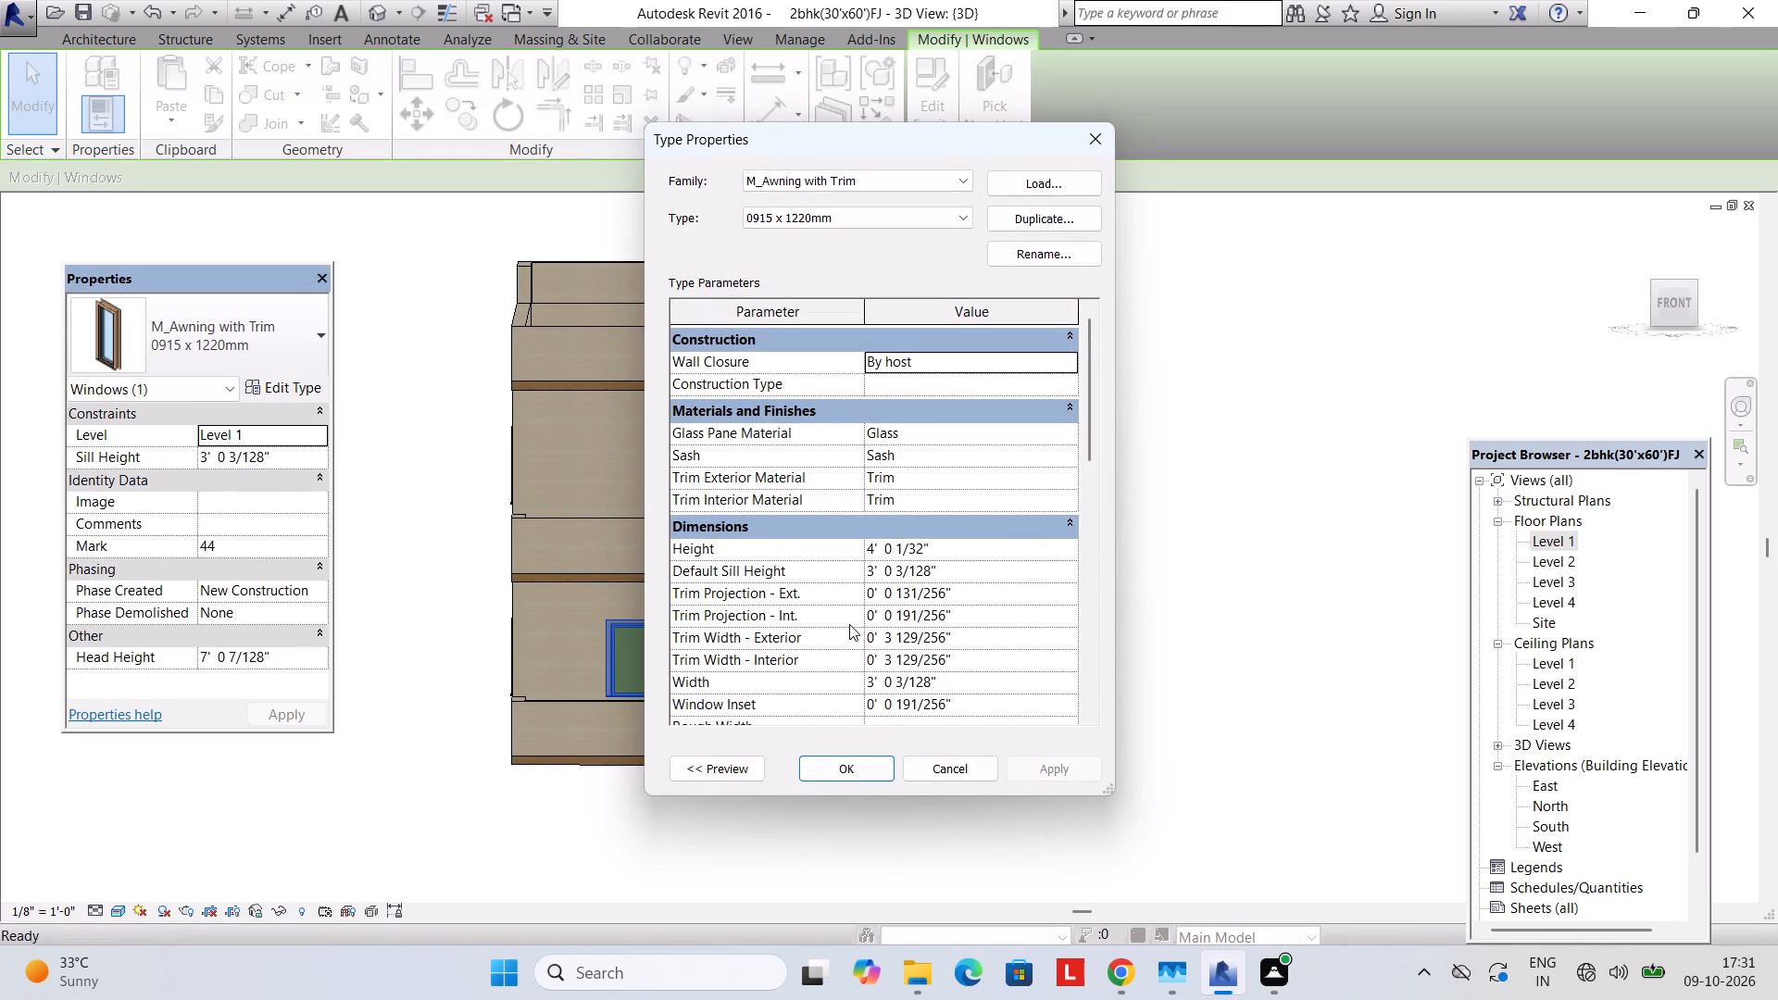
scroll(847, 620, "down", 1)
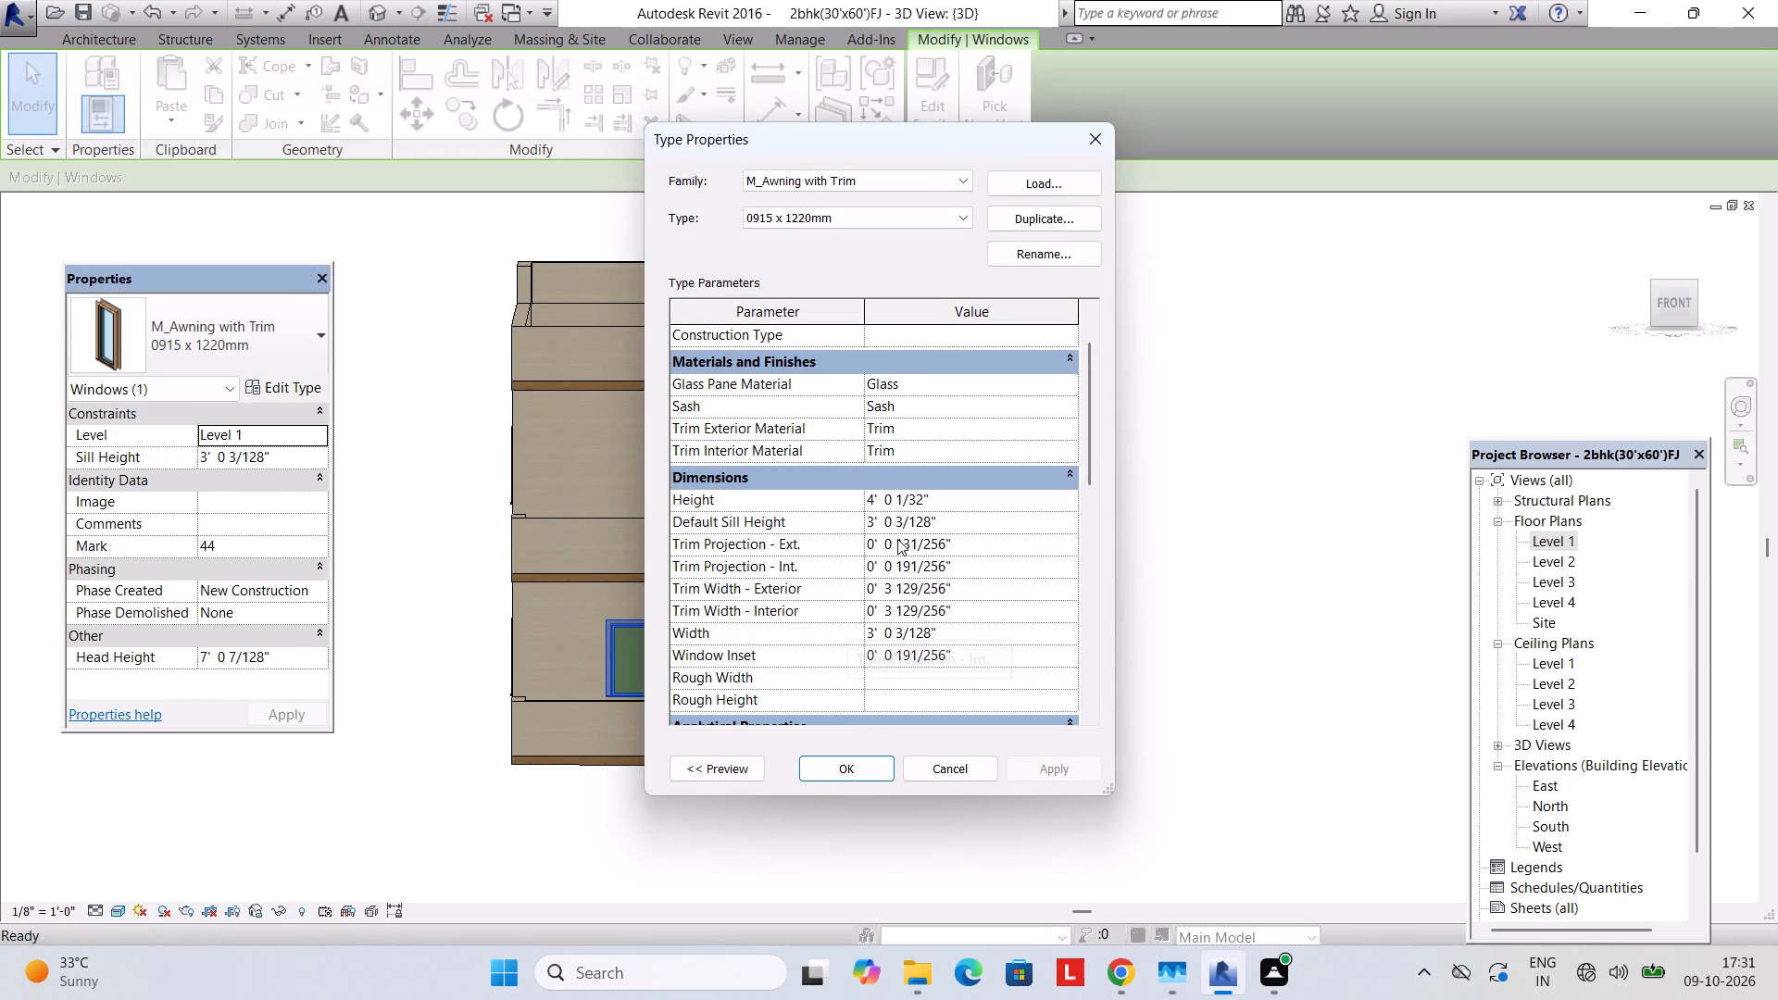
left_click(944, 631)
left_click_drag(944, 631, 825, 625)
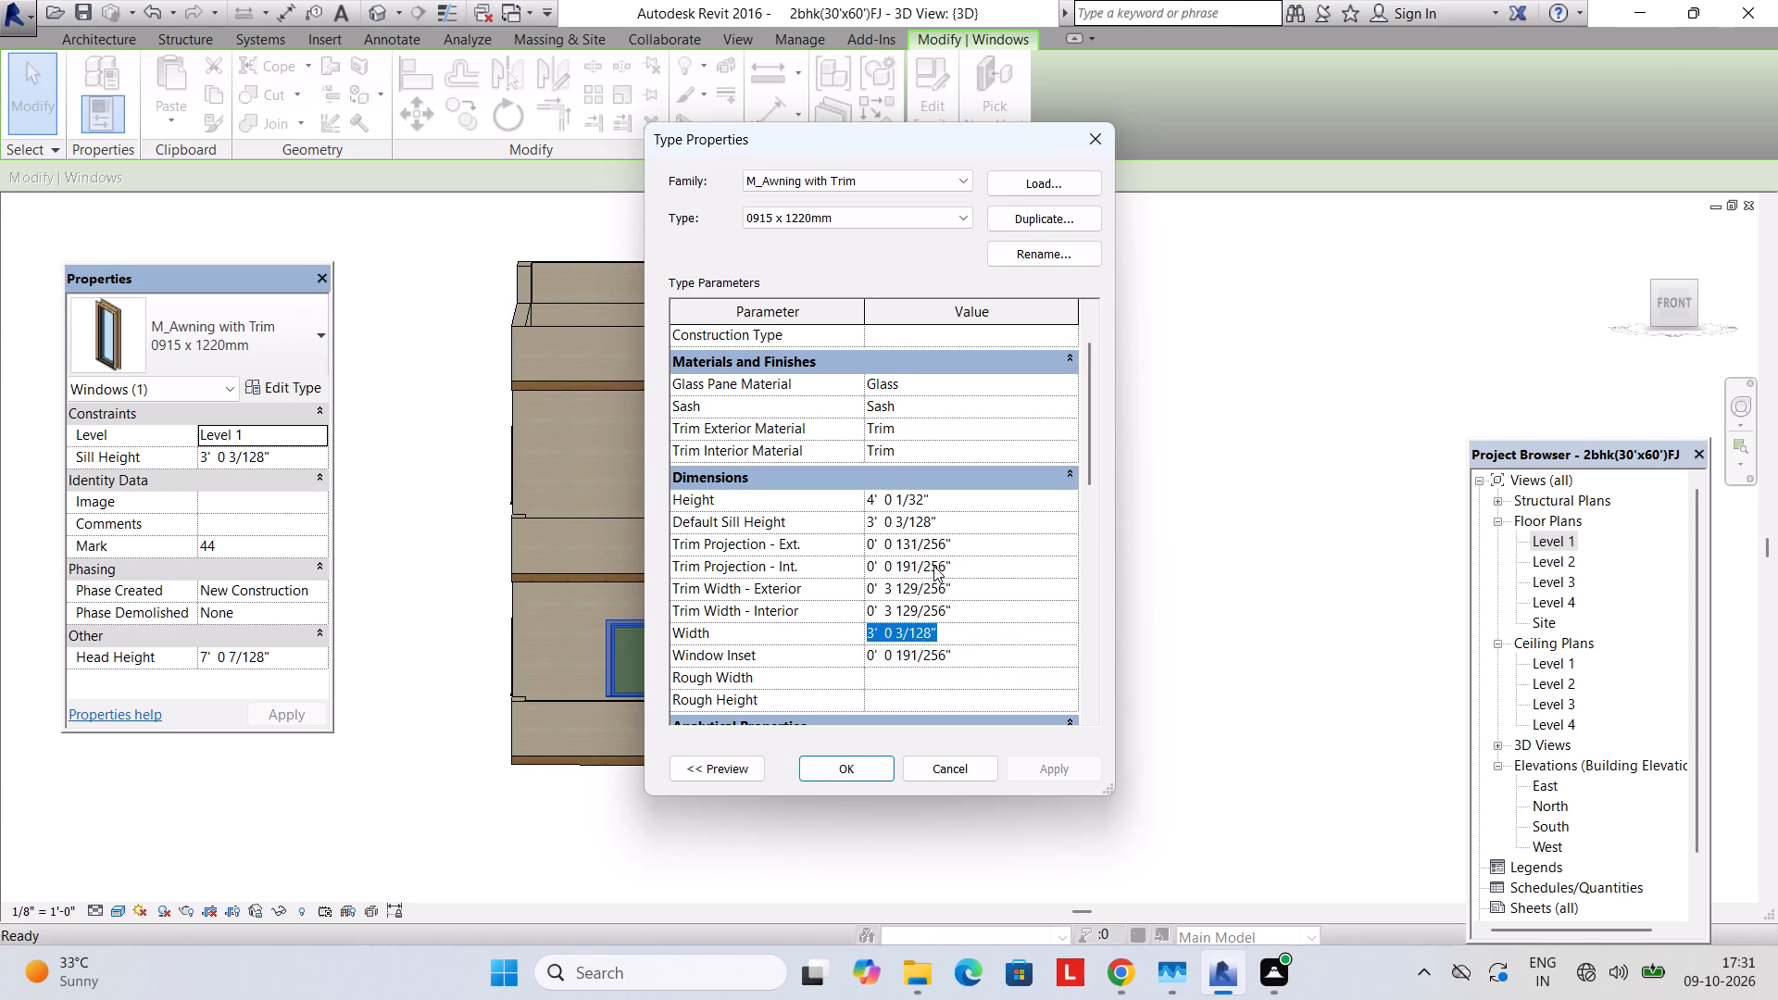
key("Escape")
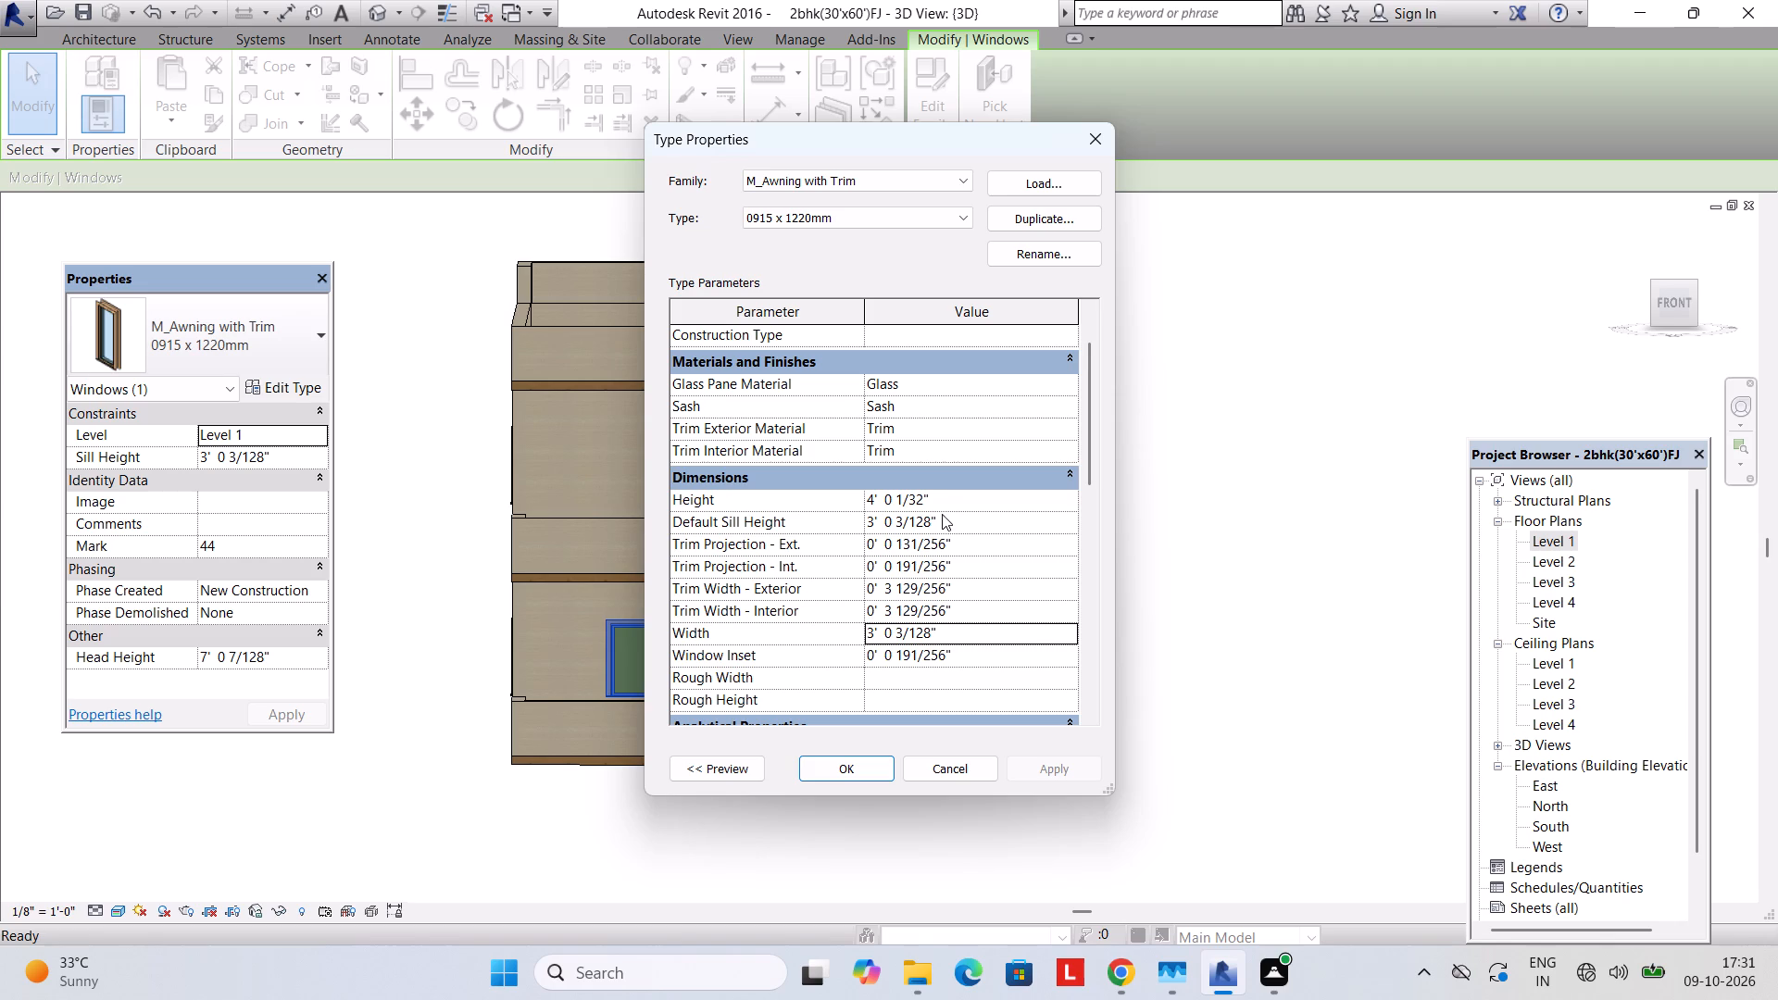
left_click(942, 494)
left_click_drag(942, 494, 806, 494)
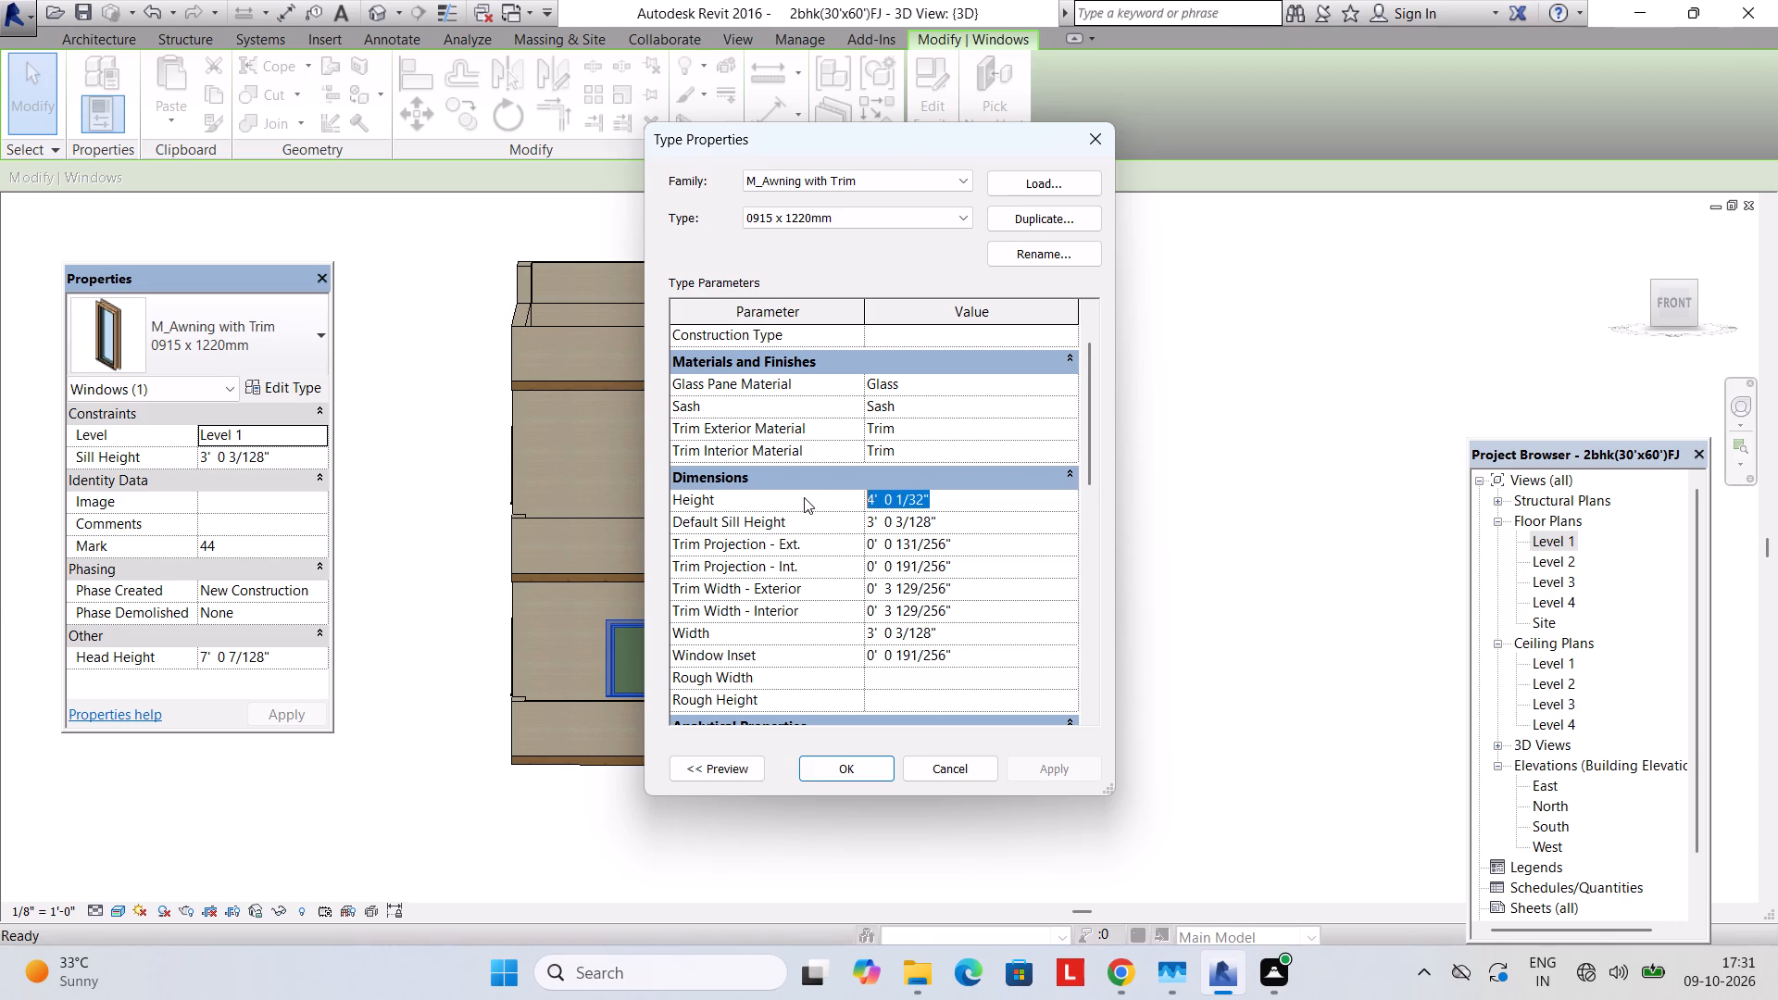
type("5'")
key("Return")
key("Return")
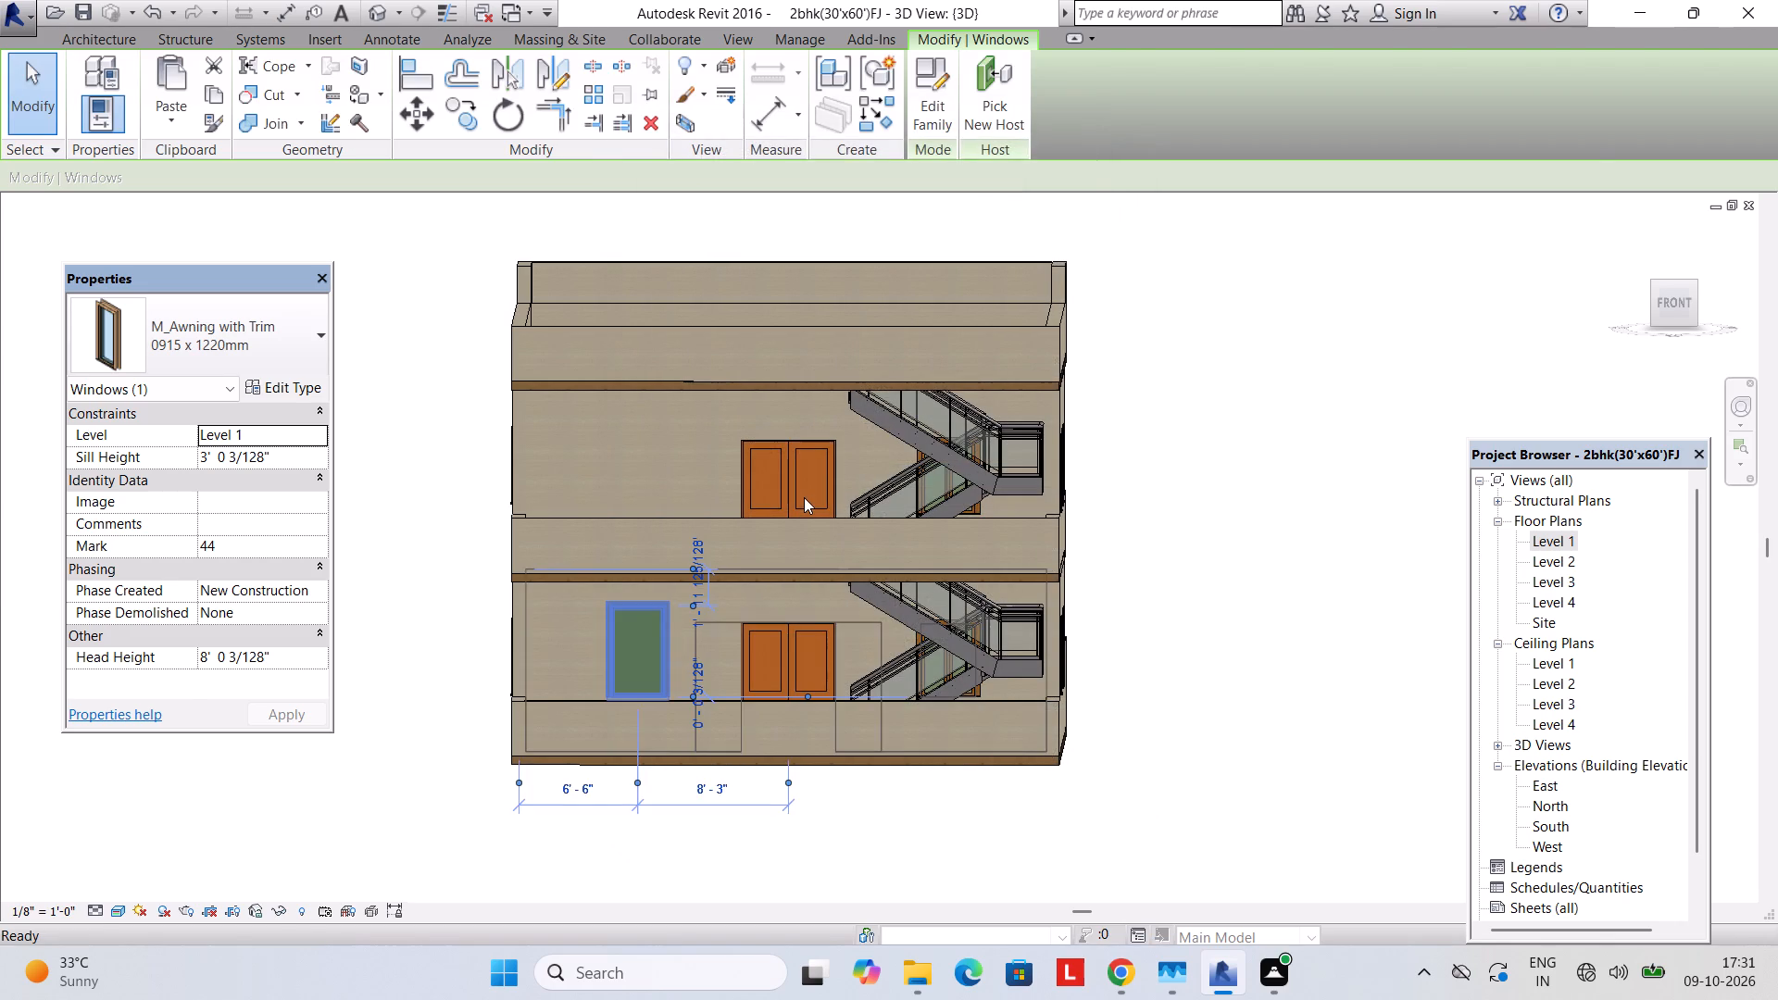
Set the front awning window type's exterior trim width to 1".
key("Escape")
middle_click_drag(737, 681, 793, 660, "shift")
scroll(640, 643, "up", 4)
middle_click_drag(704, 650, 611, 690)
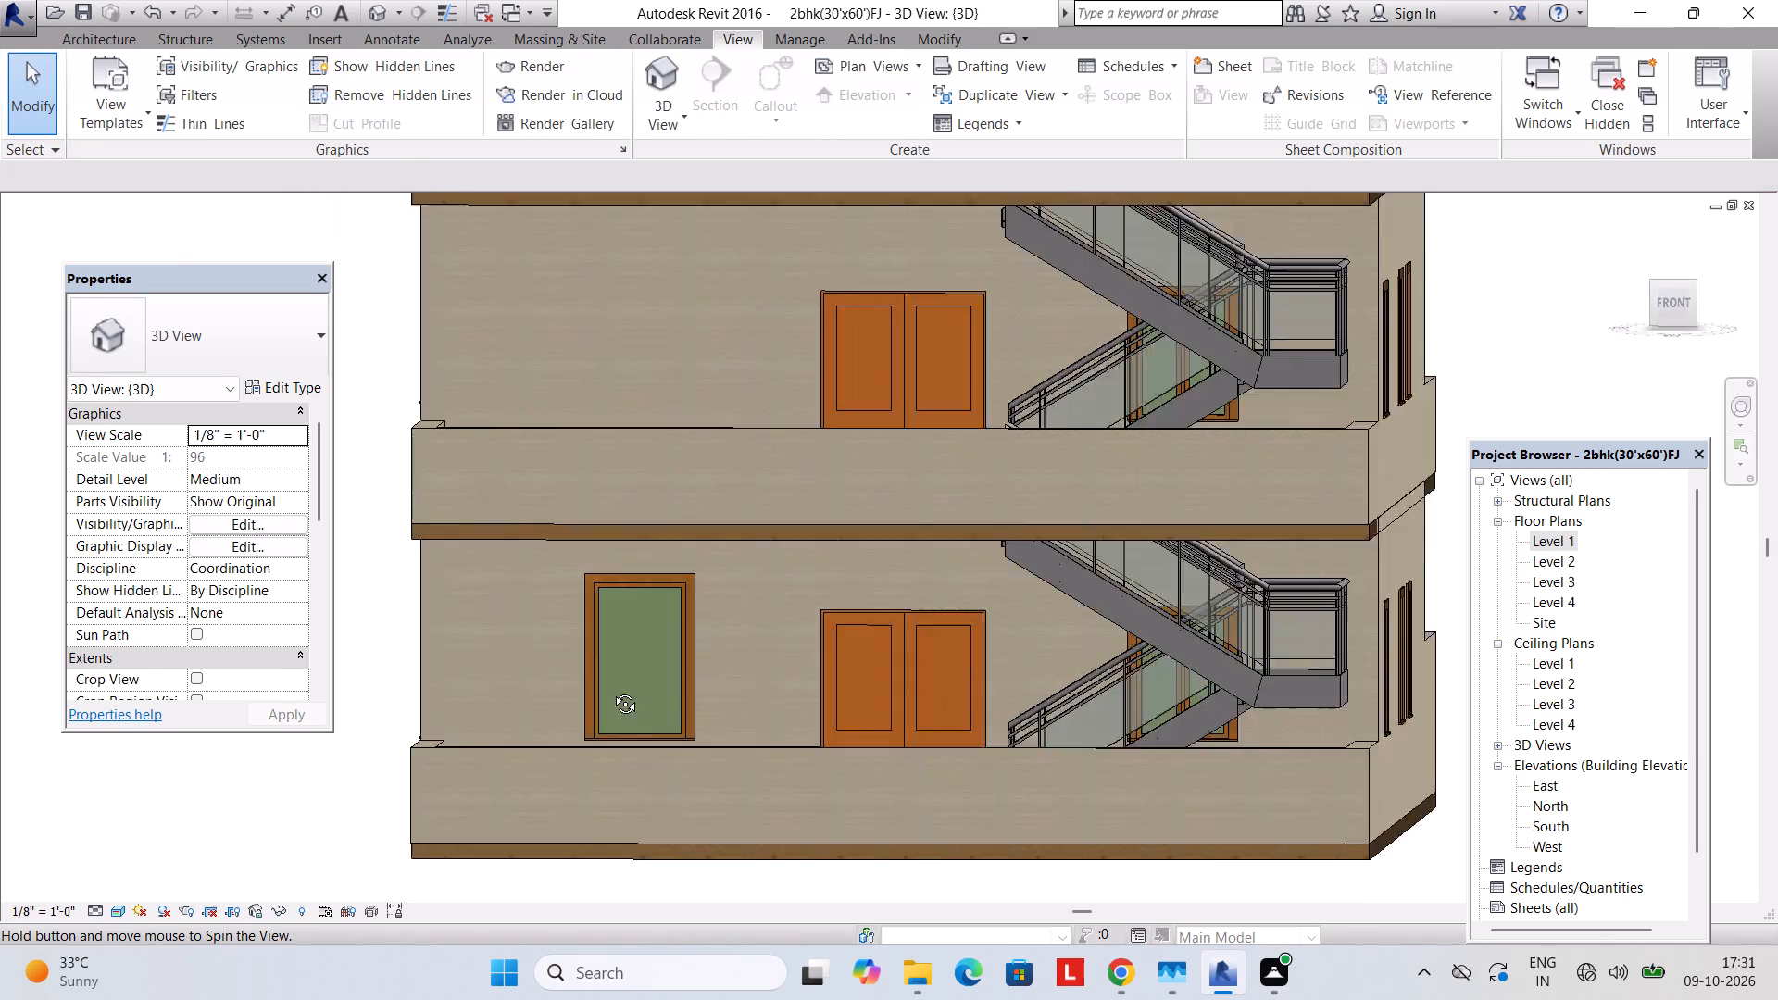
middle_click_drag(611, 690, 616, 728)
left_click(702, 632)
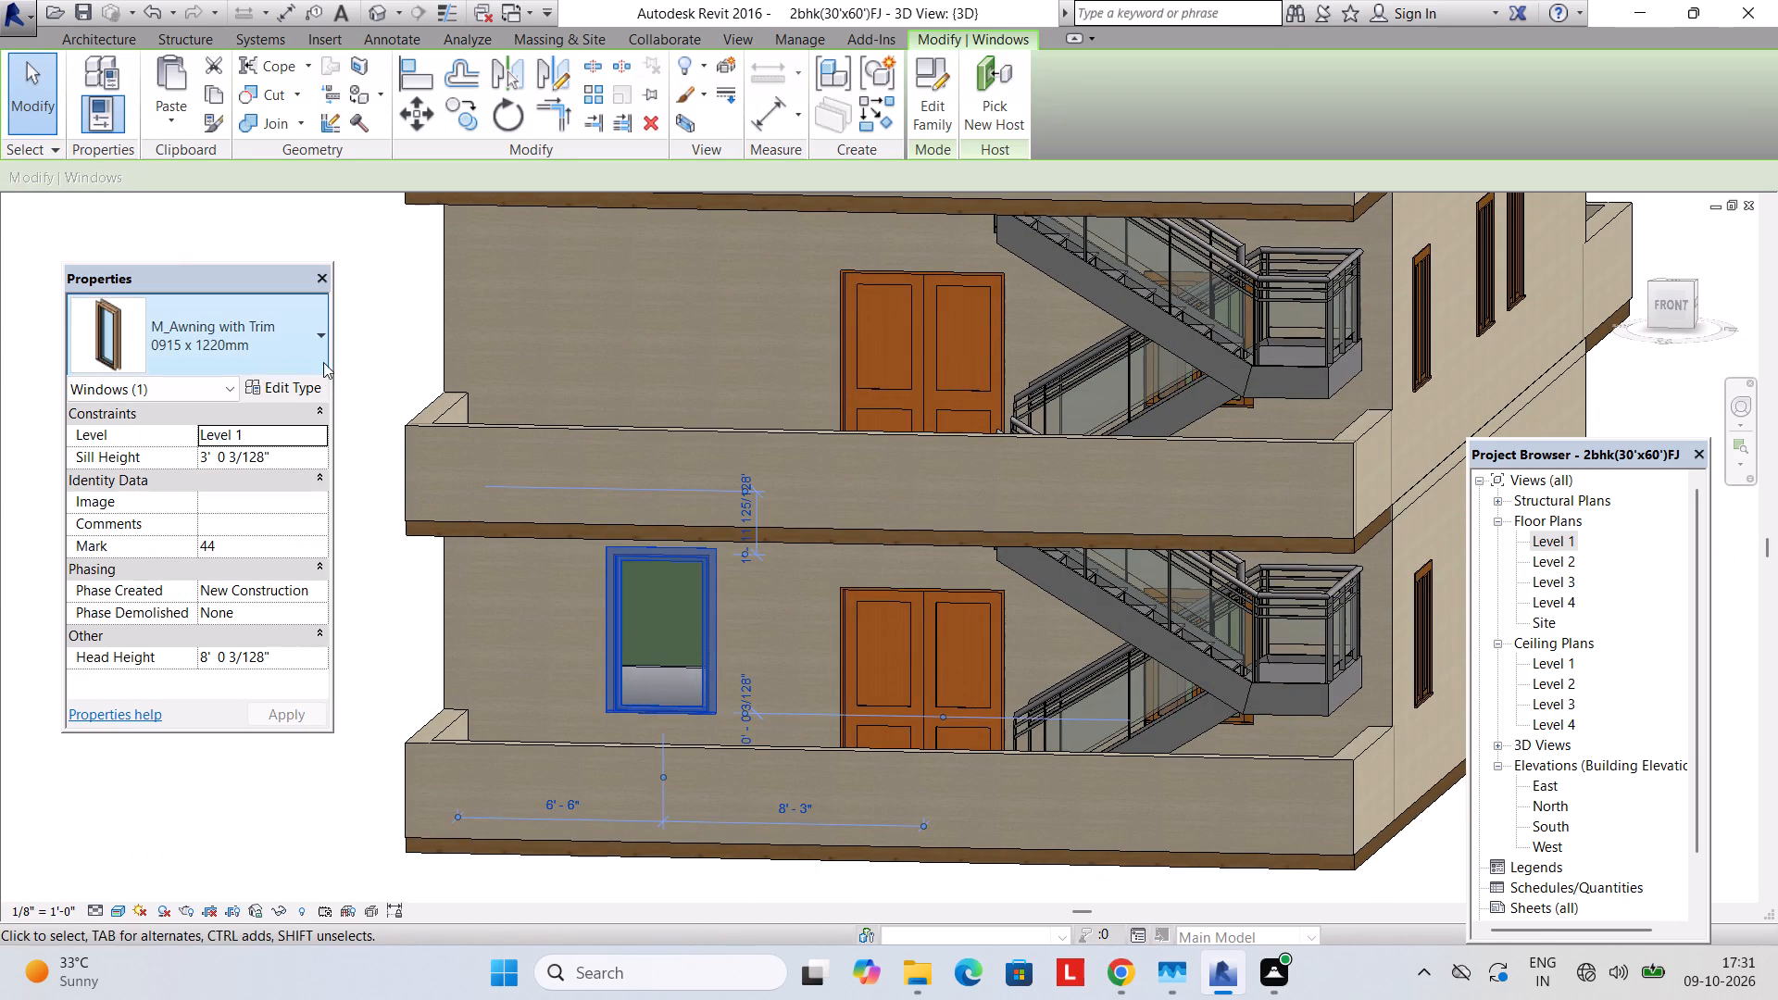
left_click(280, 380)
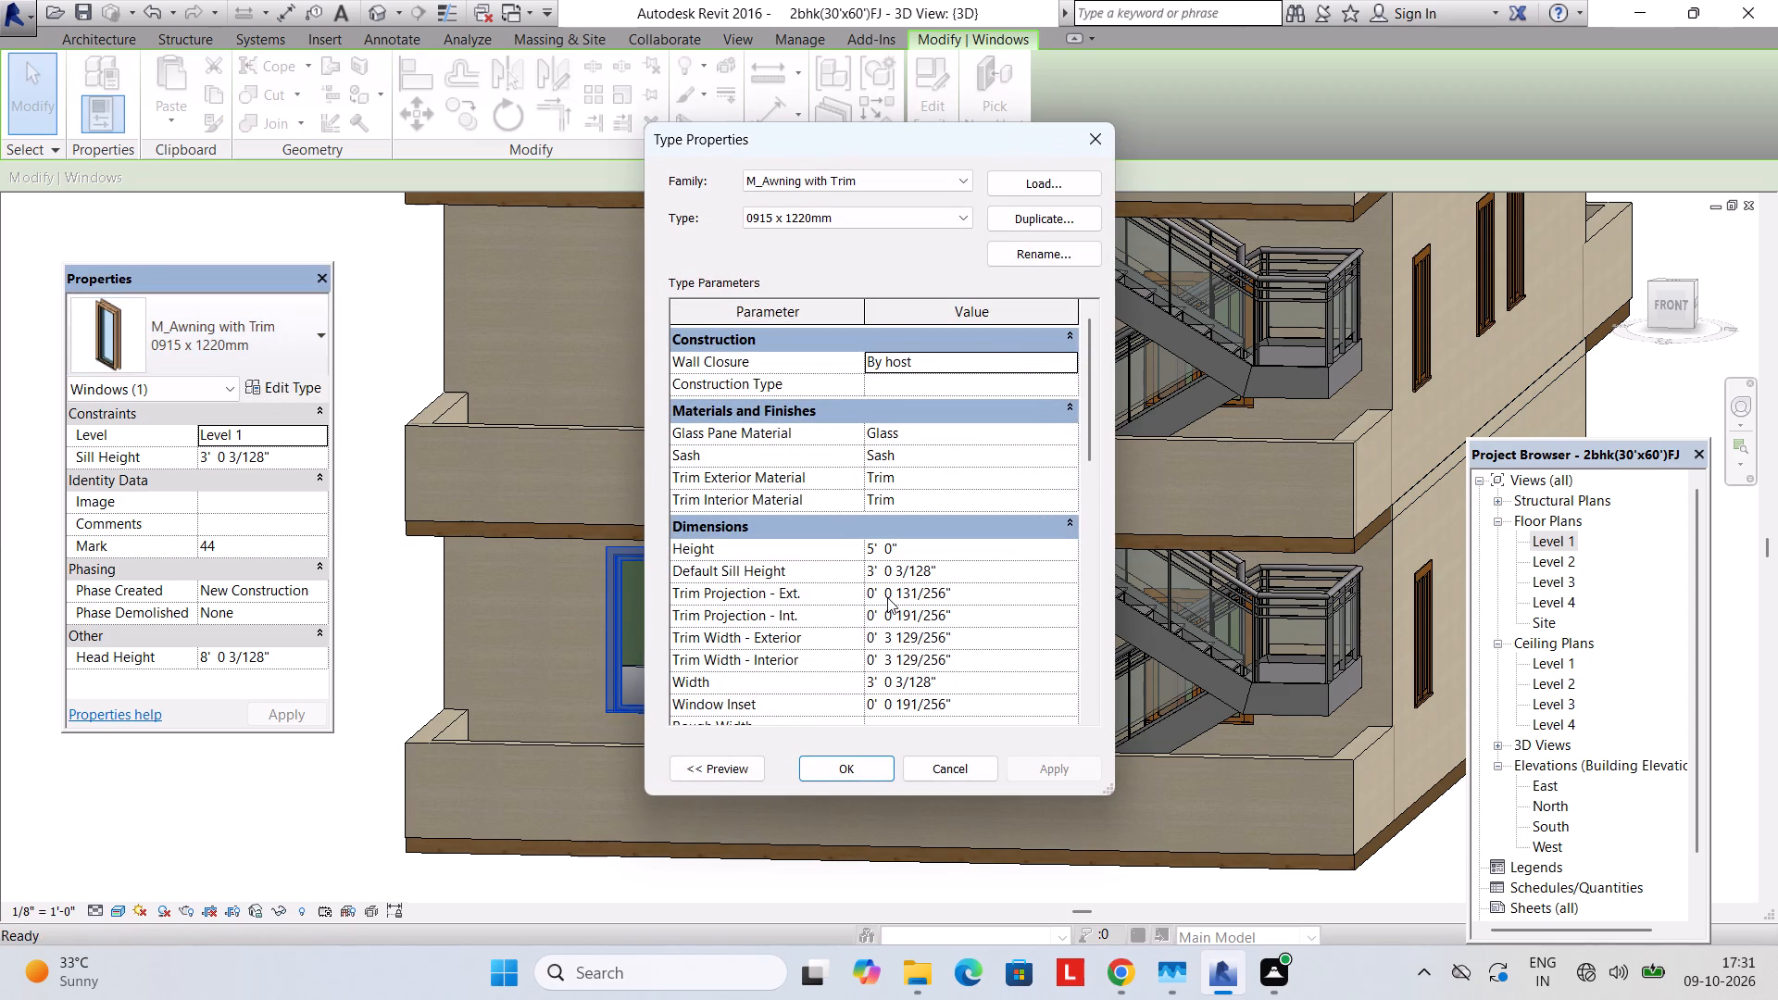
left_click(959, 591)
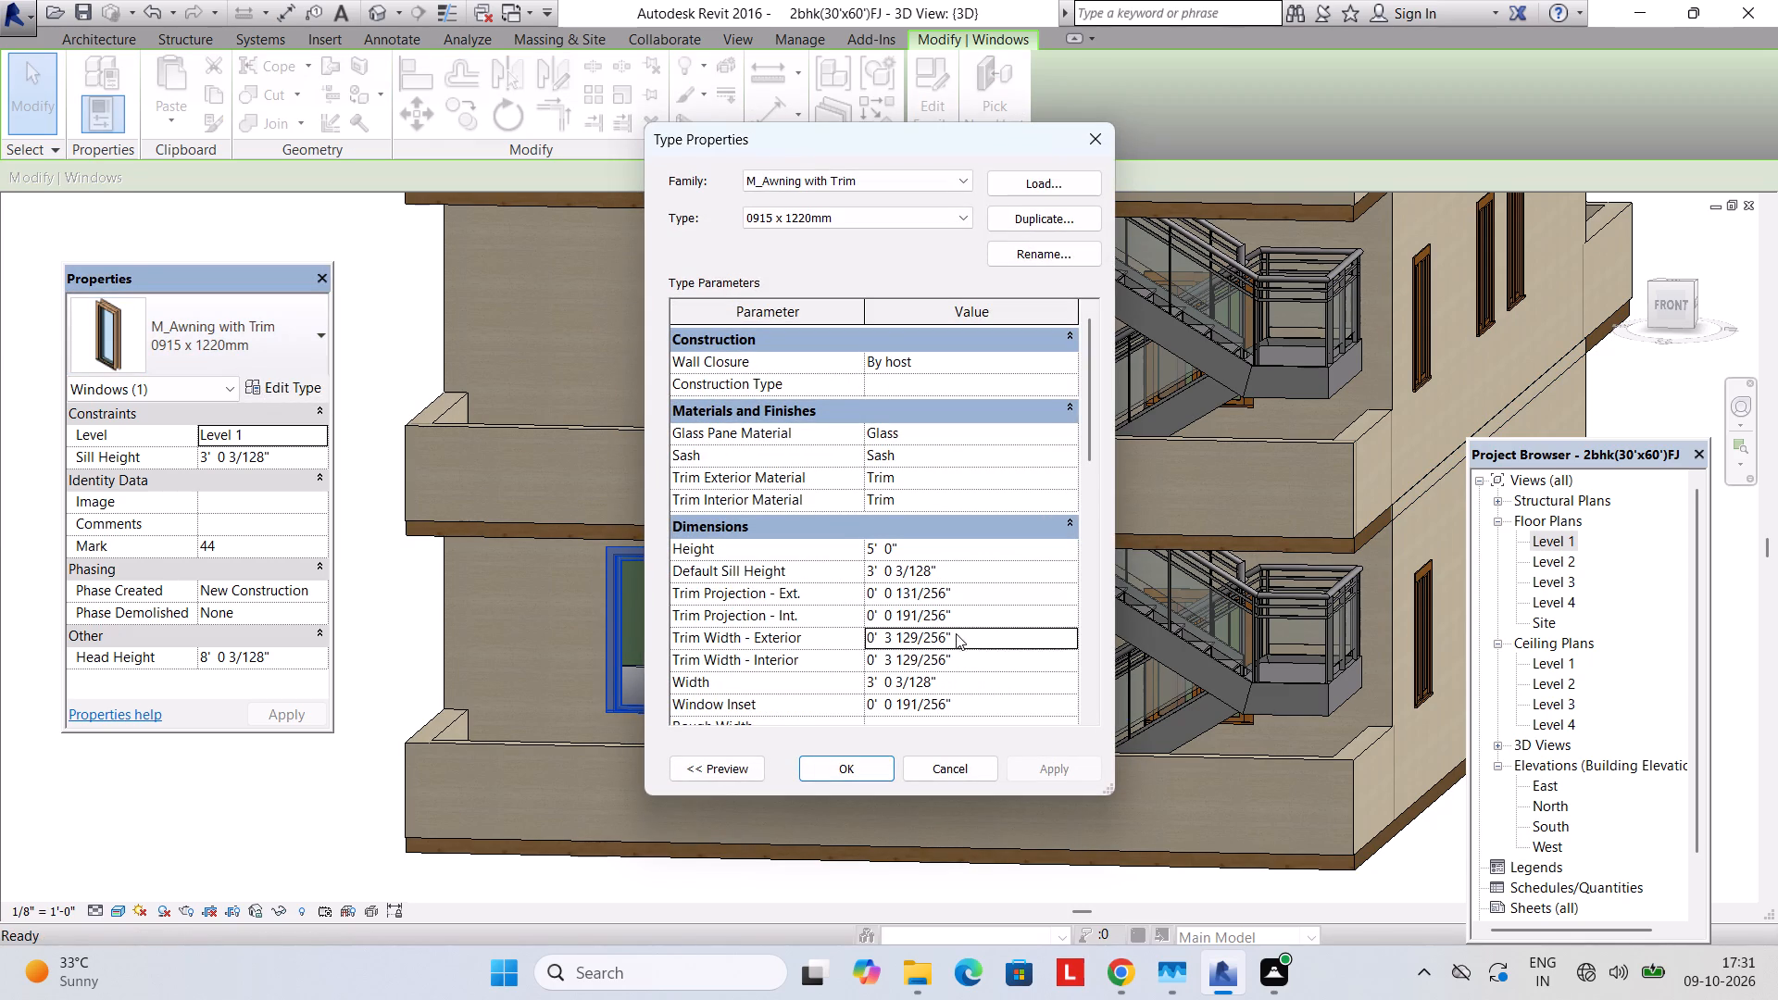
left_click(956, 633)
left_click_drag(956, 633, 813, 632)
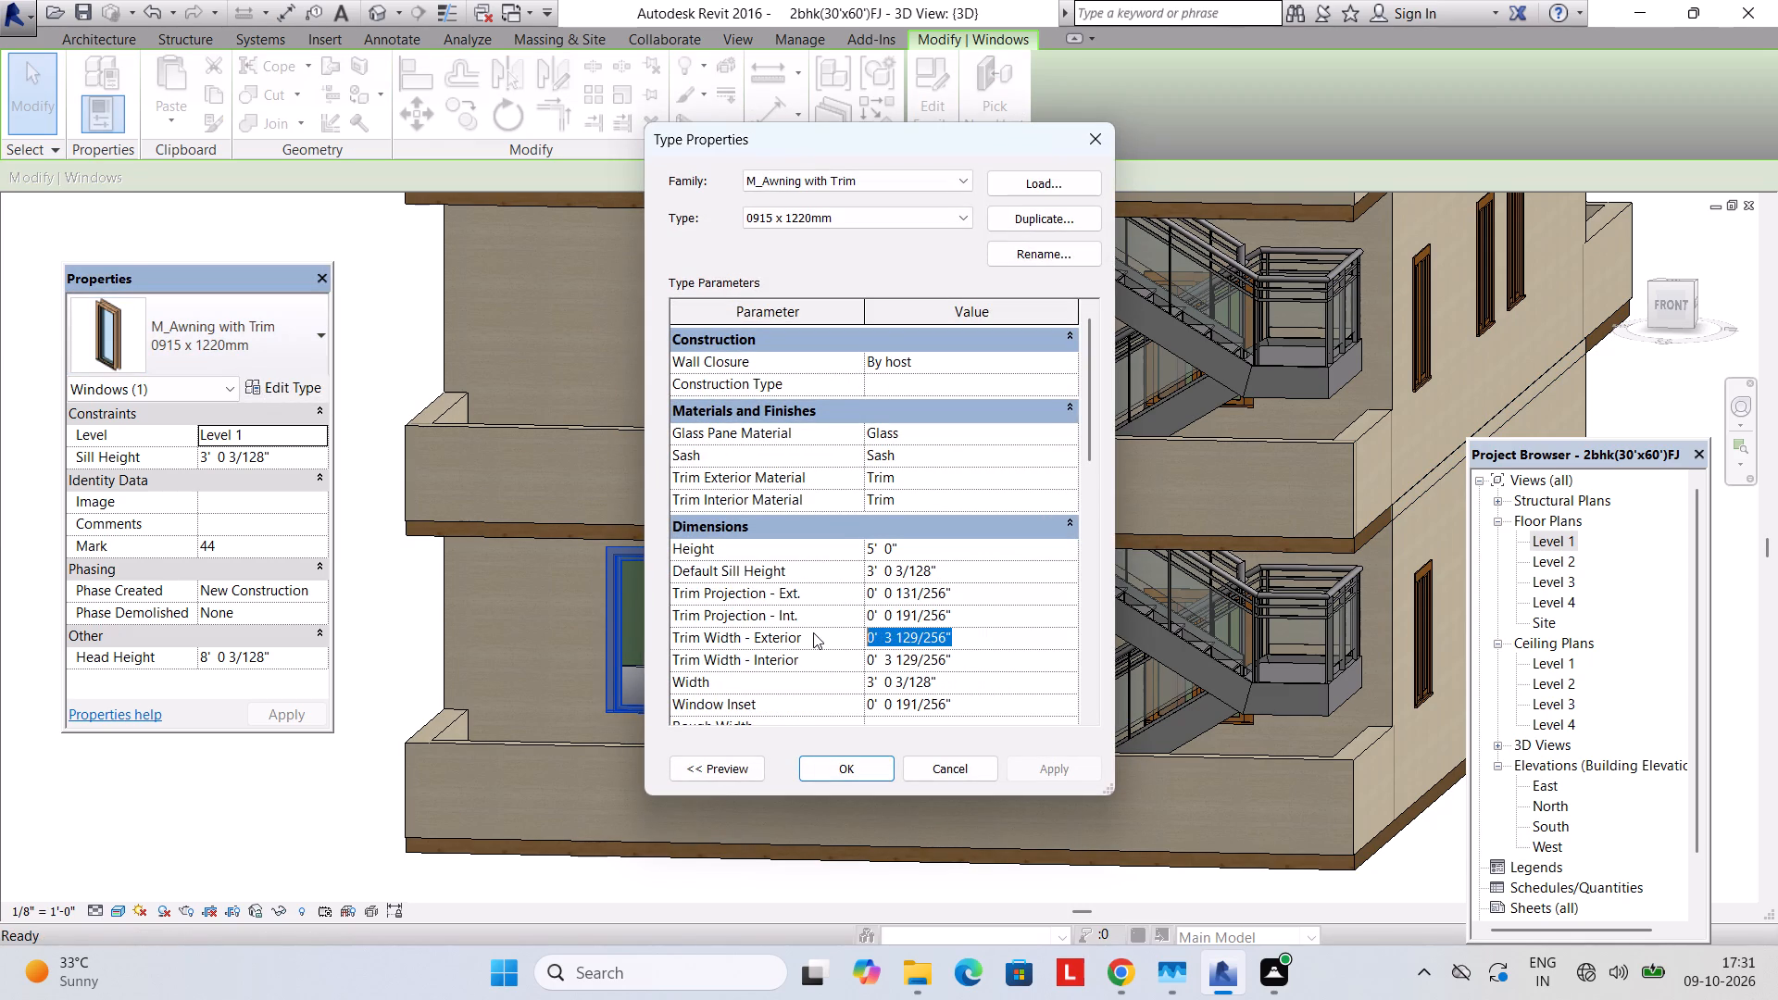
type("1\"")
key("Return")
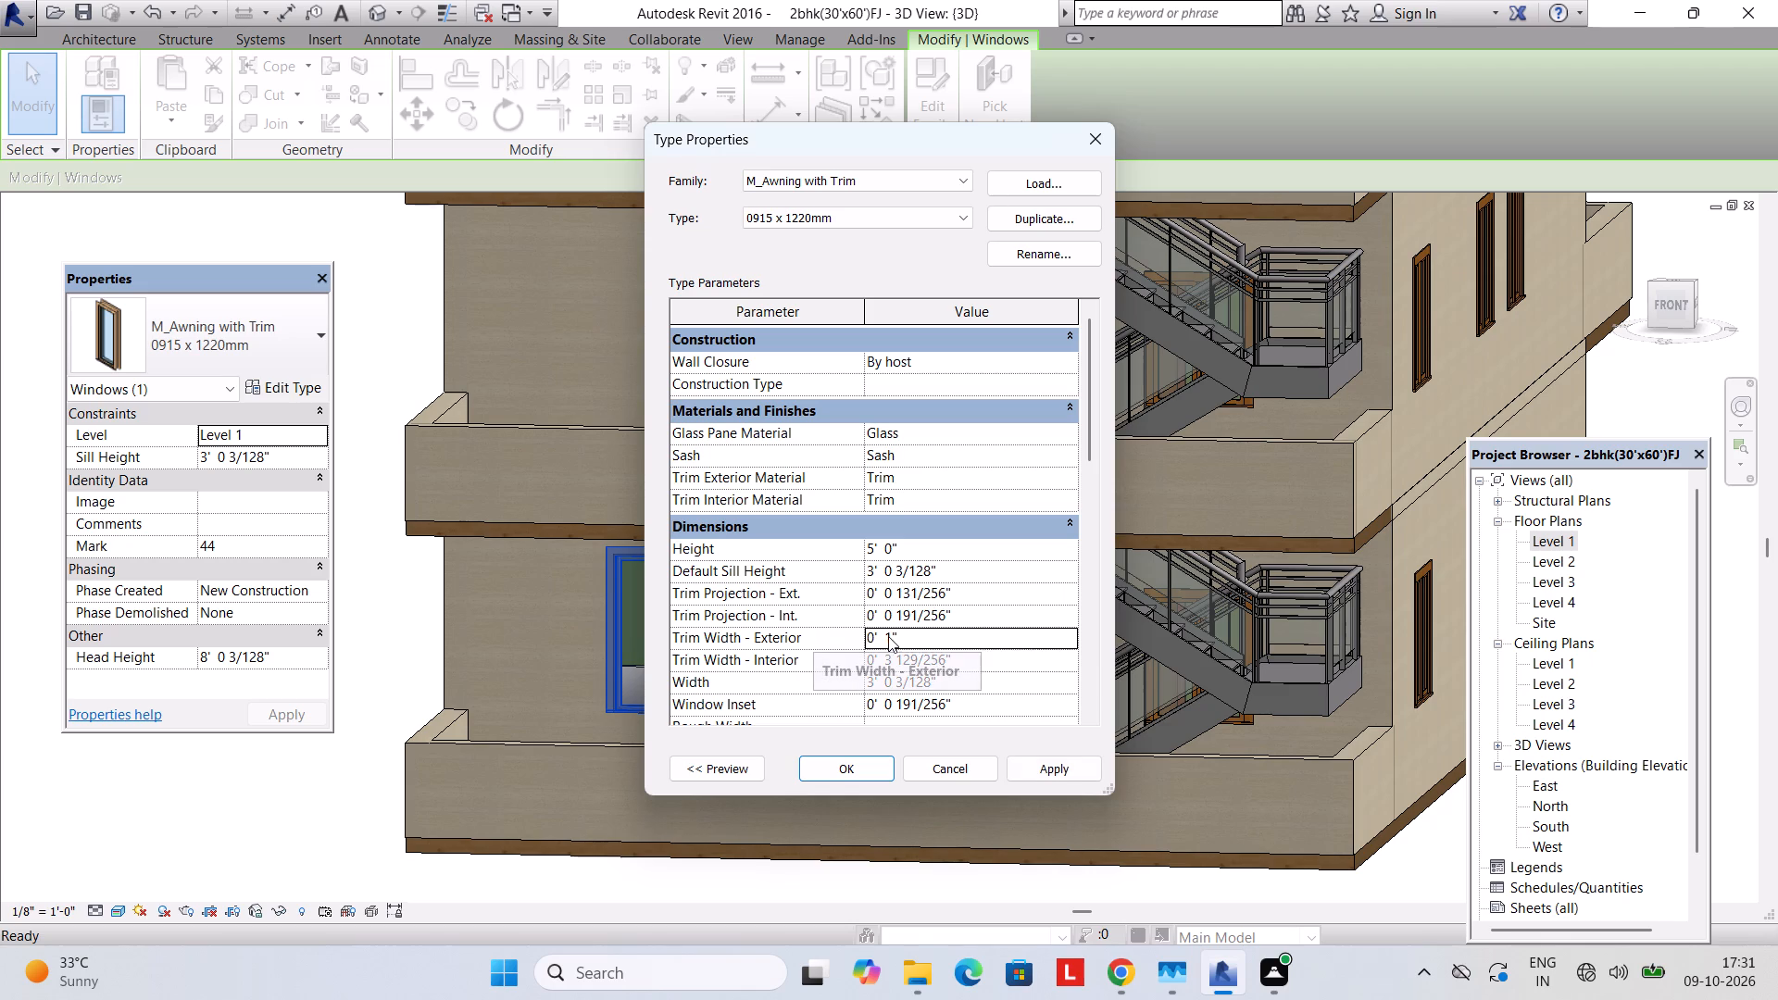
Set the front awning window type's interior trim width to 1" and apply the type changes.
left_click(945, 657)
left_click(956, 657)
left_click_drag(956, 657, 781, 668)
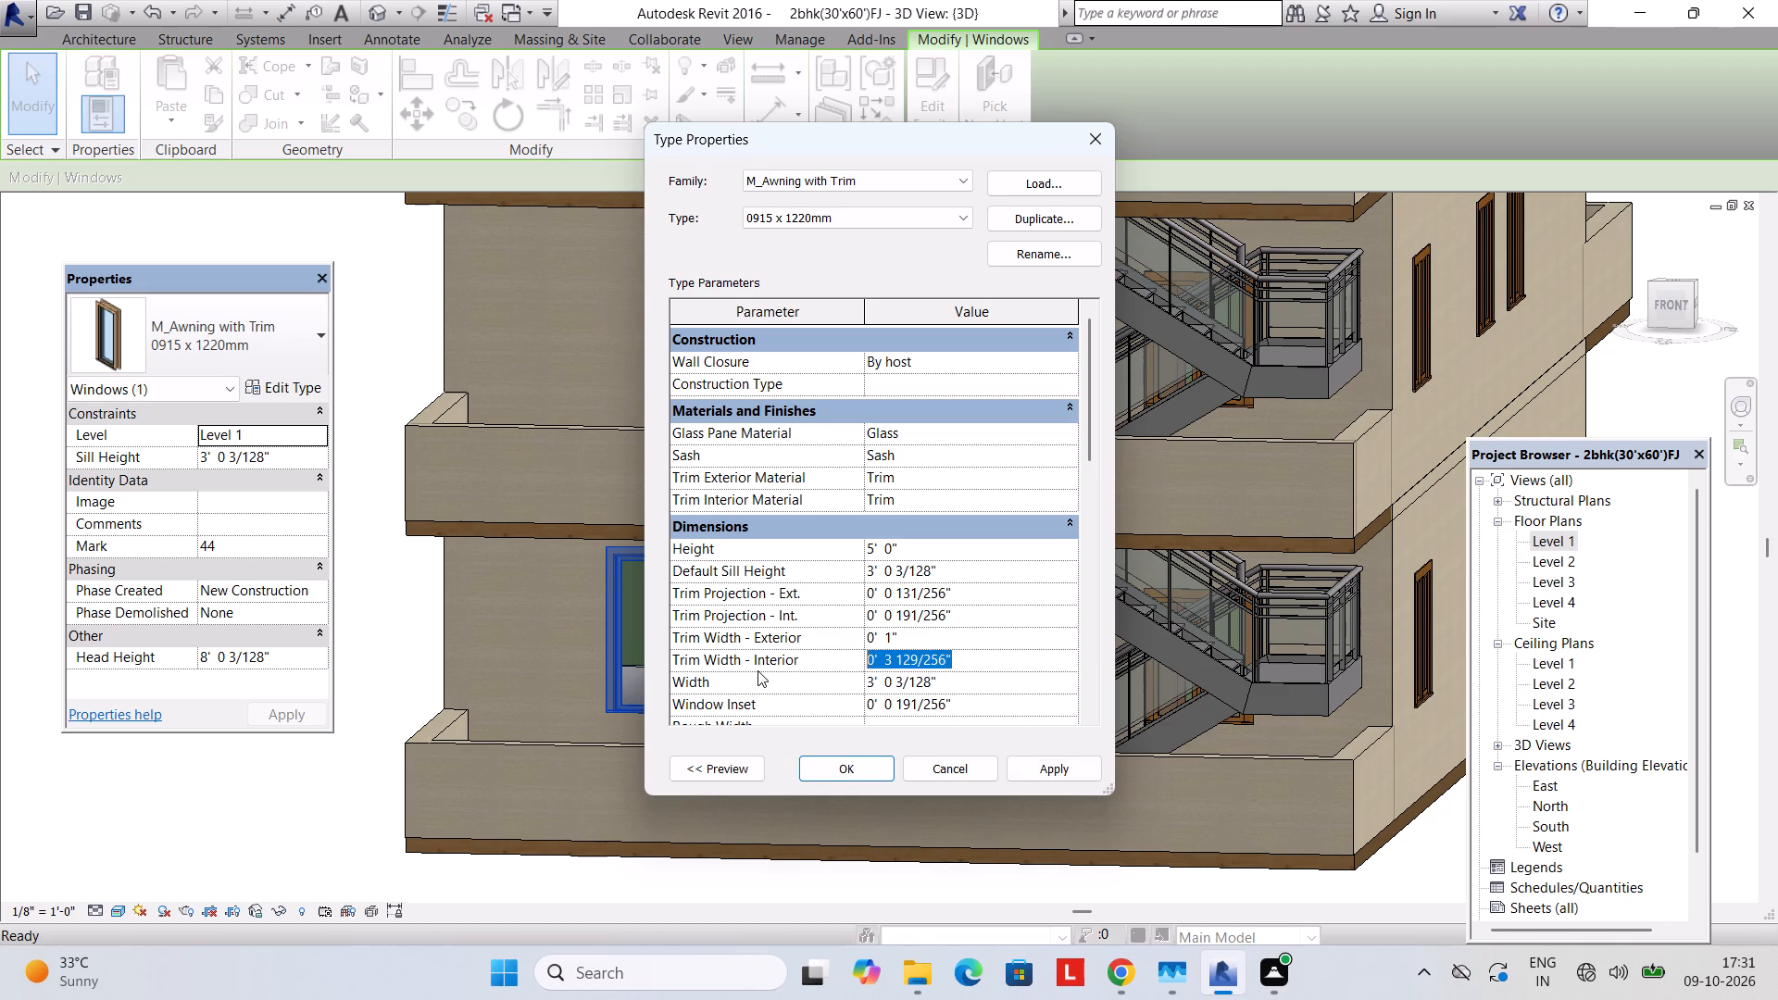
type("1\"")
key("Return")
key("Return")
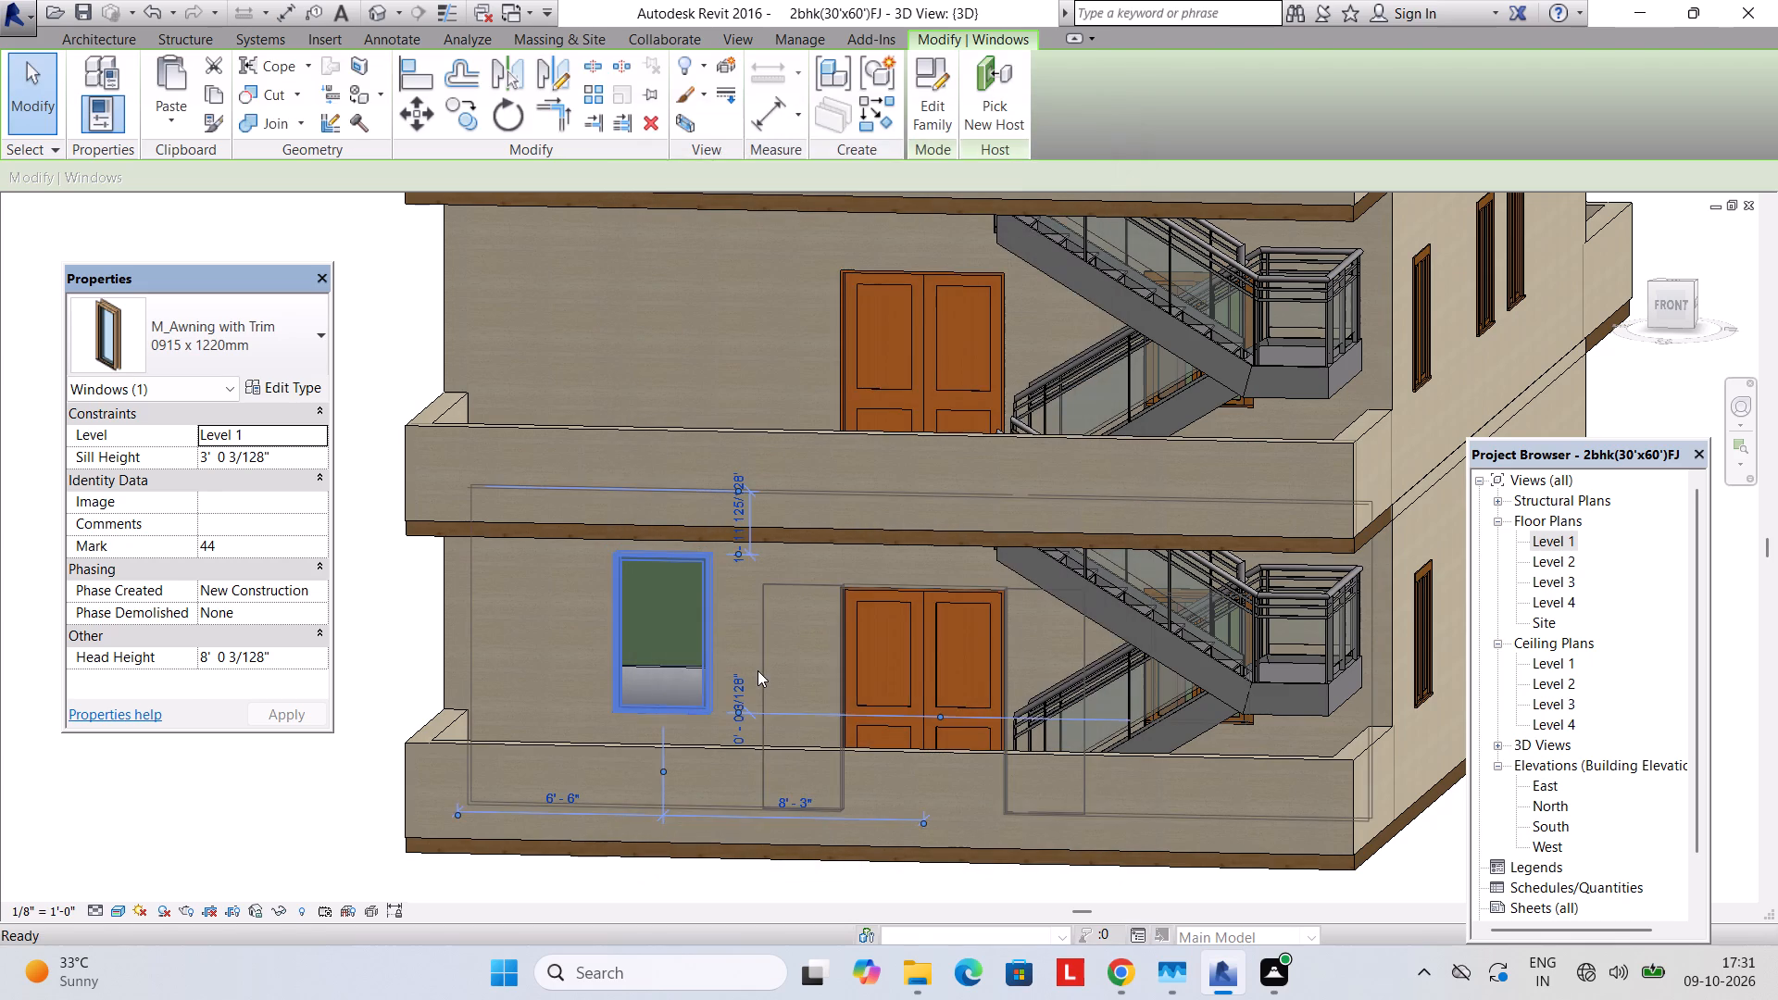
key("Escape")
Examine the front facade in 3D, checking the new window against the entrance doors and balcony parapets.
middle_click_drag(758, 670, 797, 629)
scroll(797, 637, "down", 3)
middle_click_drag(791, 662, 754, 770, "shift")
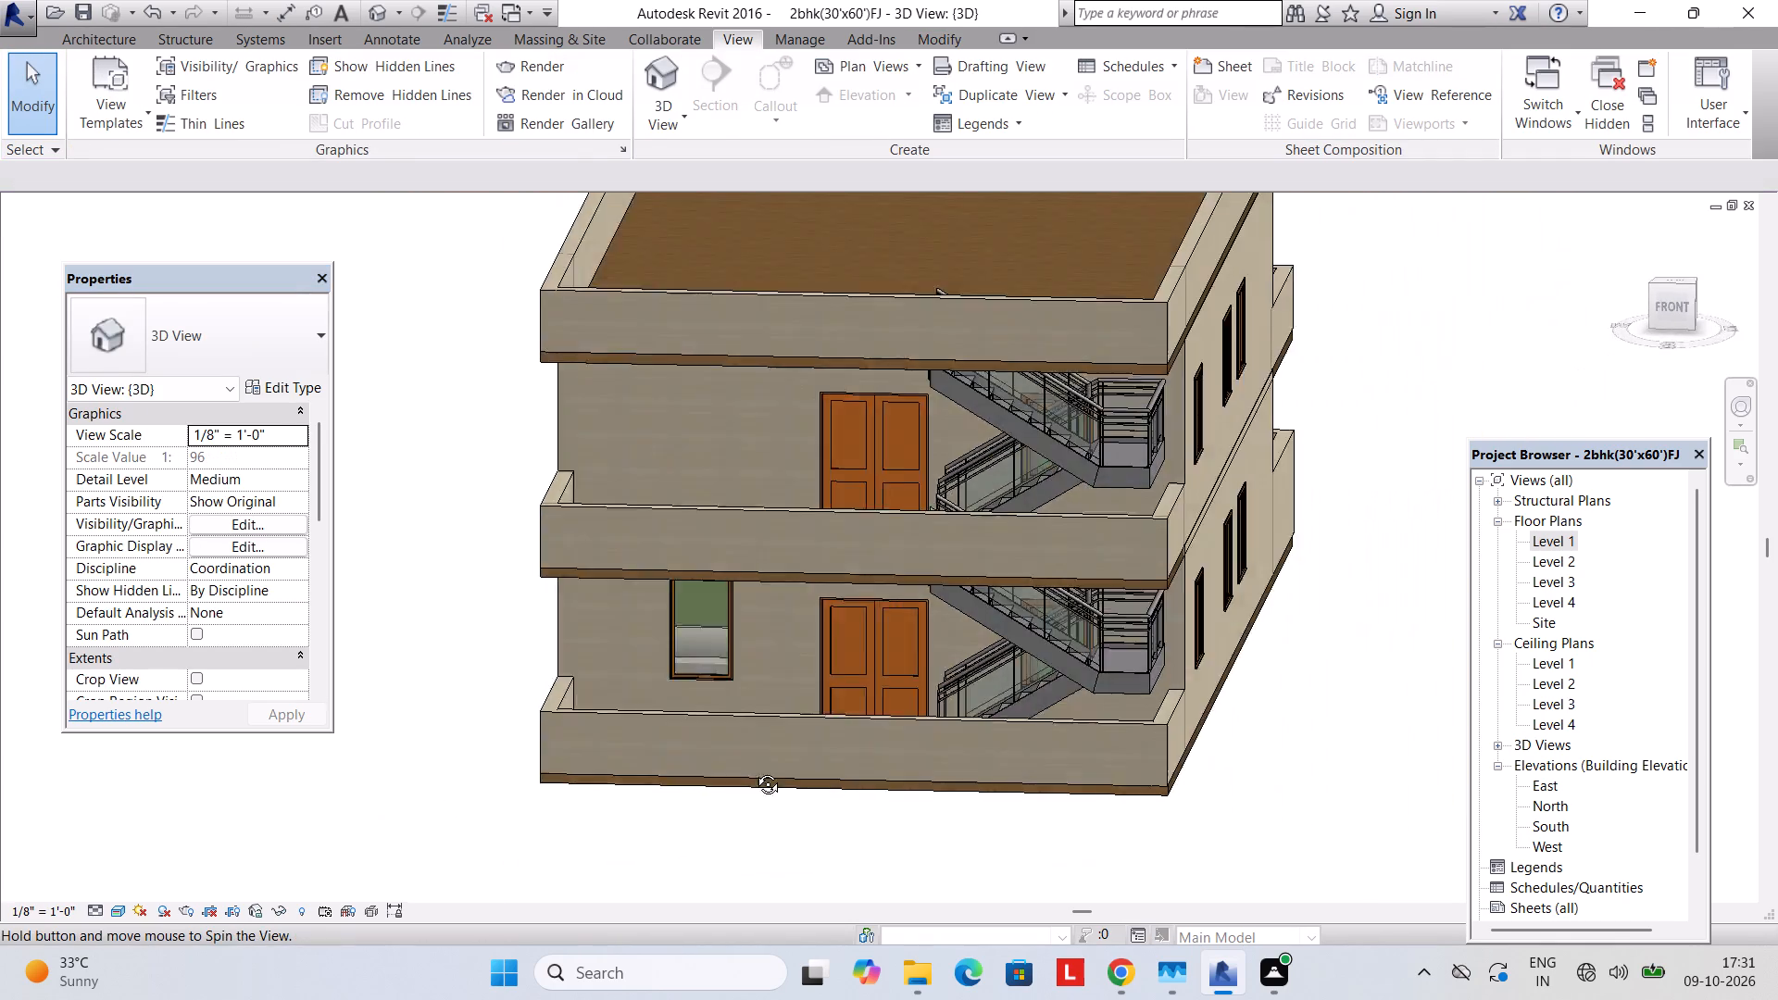
middle_click_drag(754, 770, 768, 740, "shift")
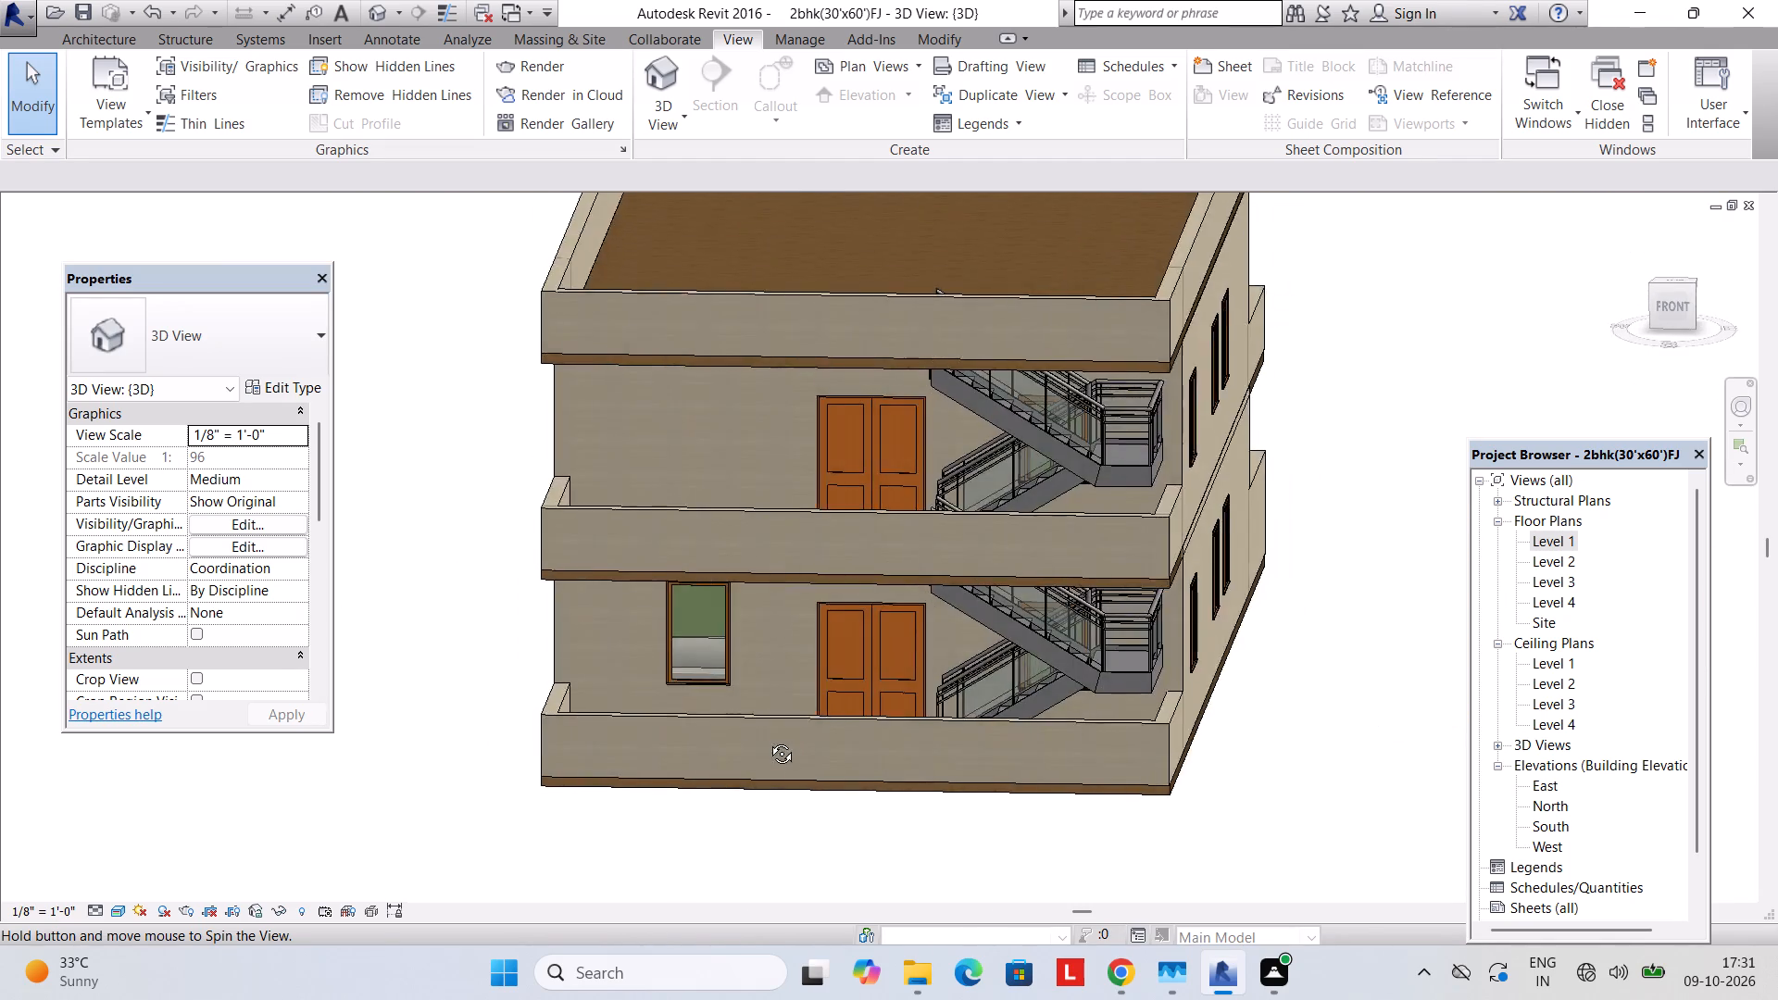
middle_click_drag(768, 740, 773, 694, "shift")
scroll(883, 612, "down", 1, "shift")
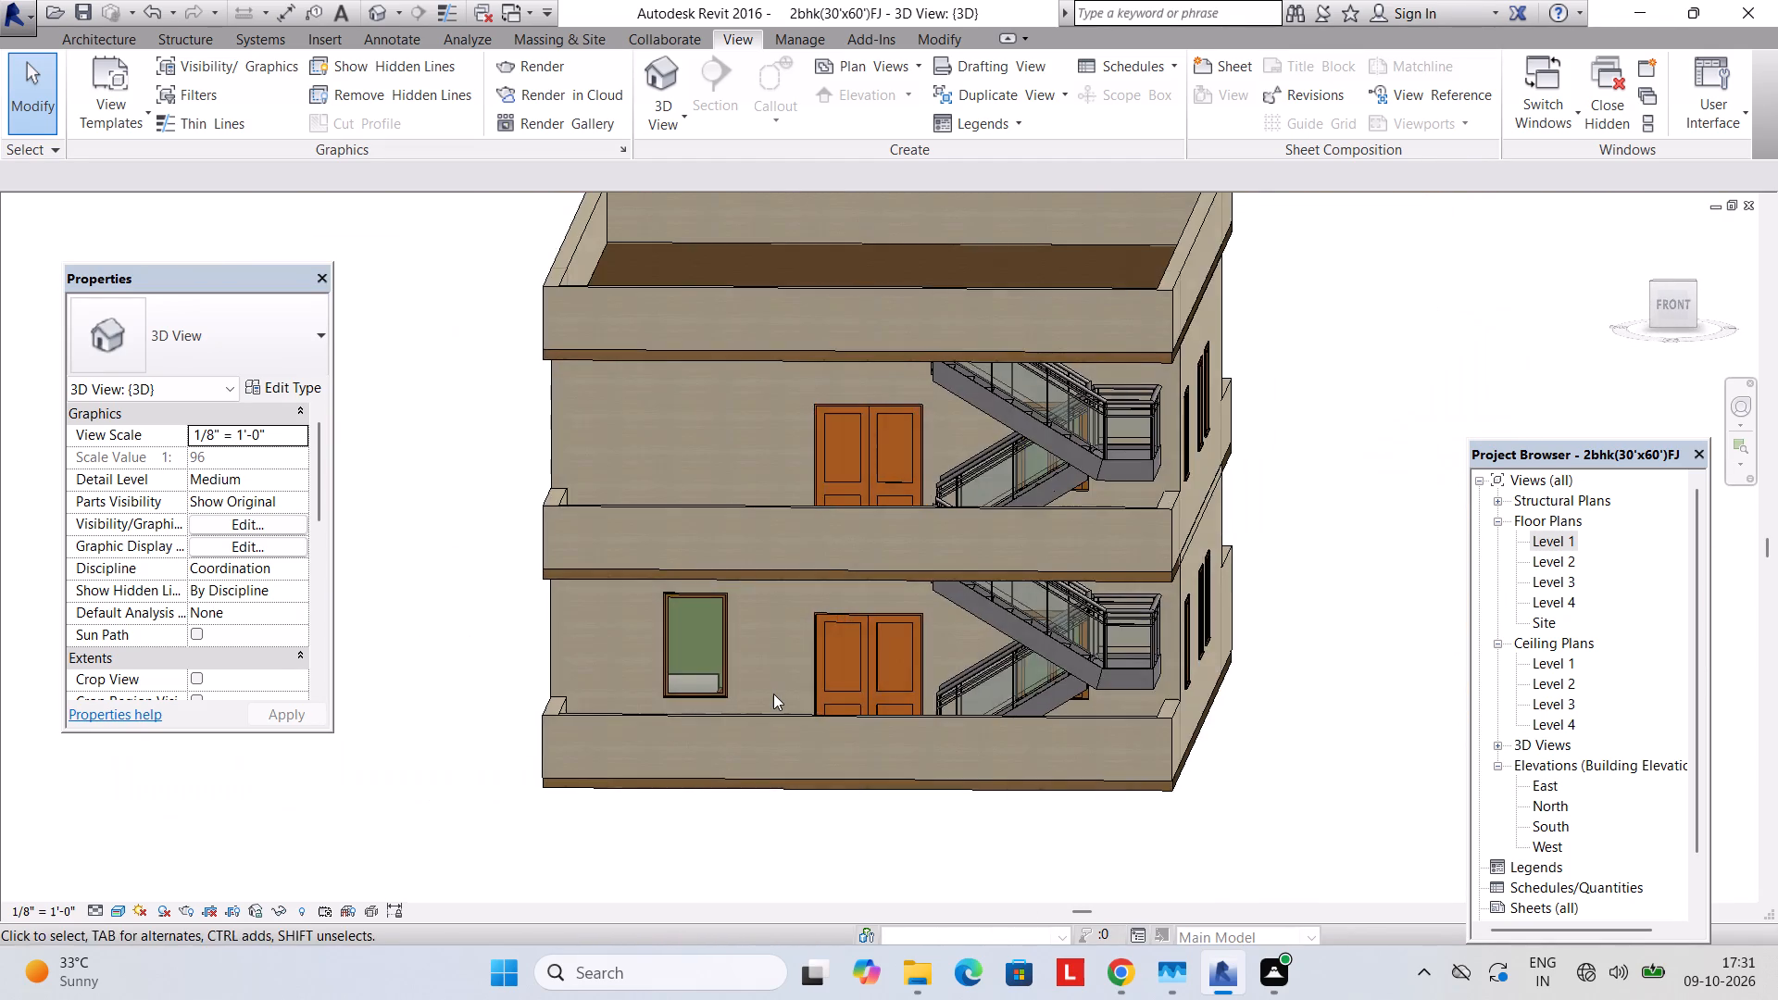
scroll(773, 694, "down", 3)
middle_click_drag(773, 706, 782, 683)
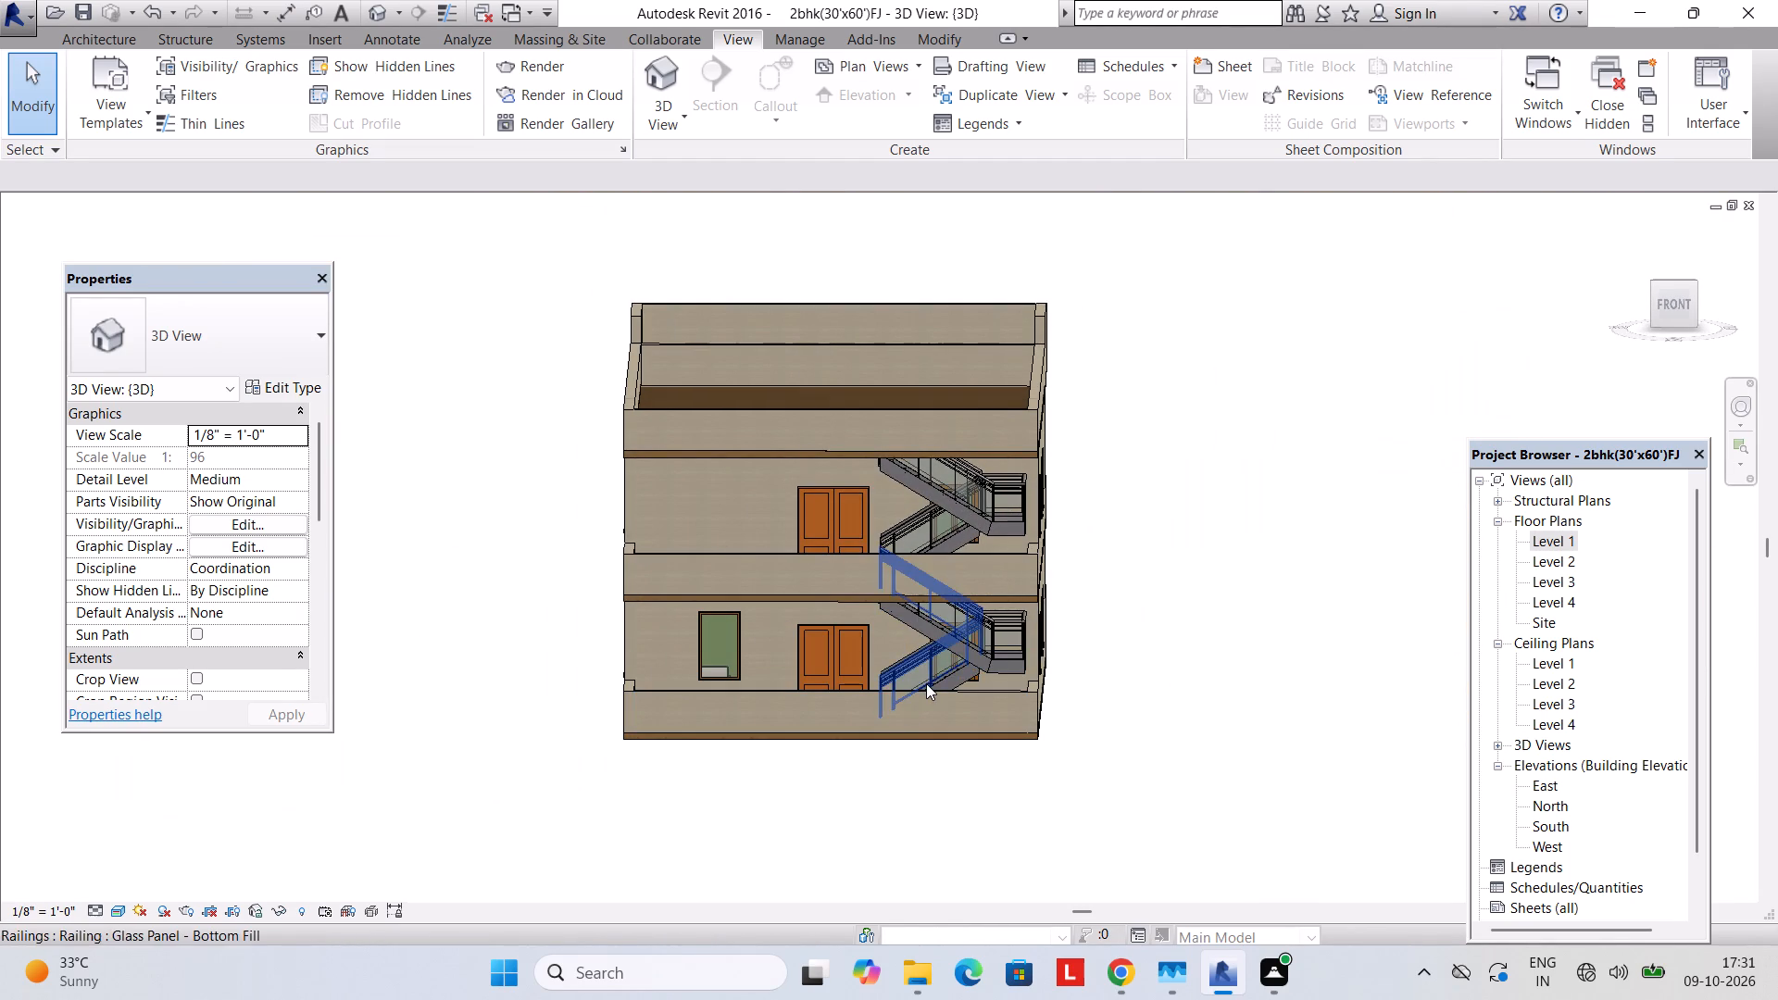
Set the unconnected height of the Level 1 front parapet and its two side parapets to 5'.
middle_click_drag(908, 744, 1062, 761, "shift")
left_click(731, 739, "ctrl")
left_click(736, 727, "ctrl")
left_click(791, 726, "ctrl")
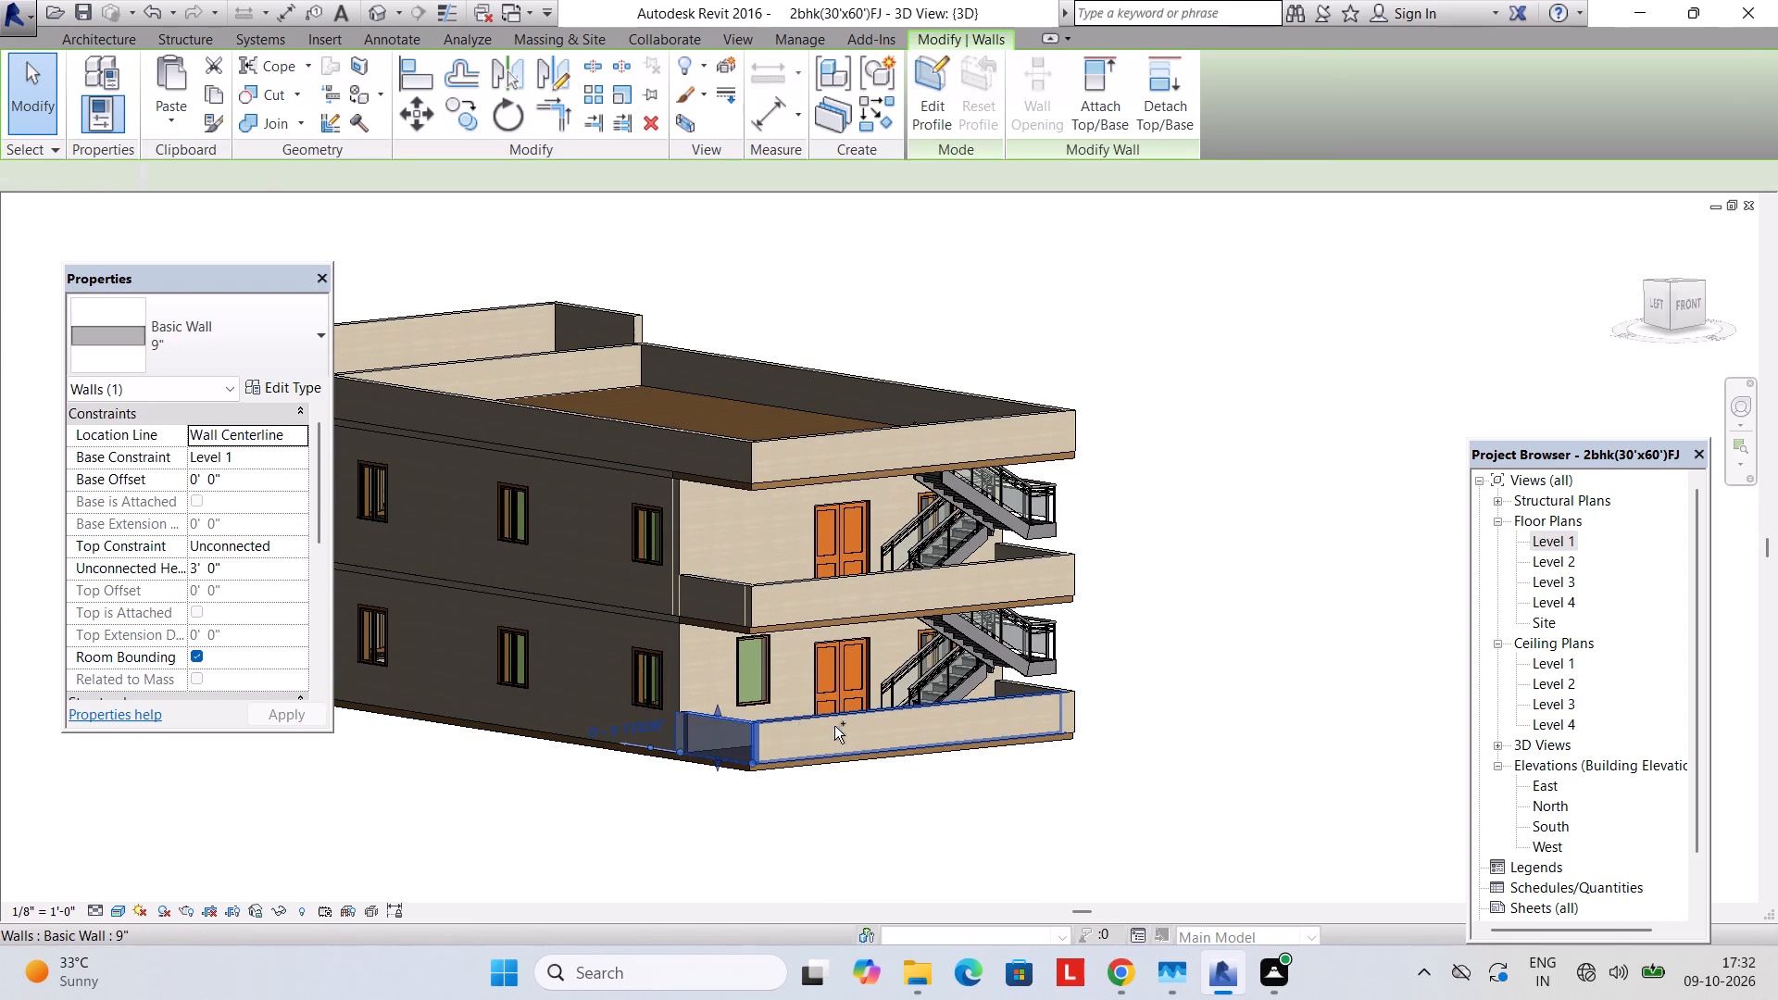
middle_click_drag(983, 706, 672, 727, "shift")
left_click(1039, 731, "ctrl")
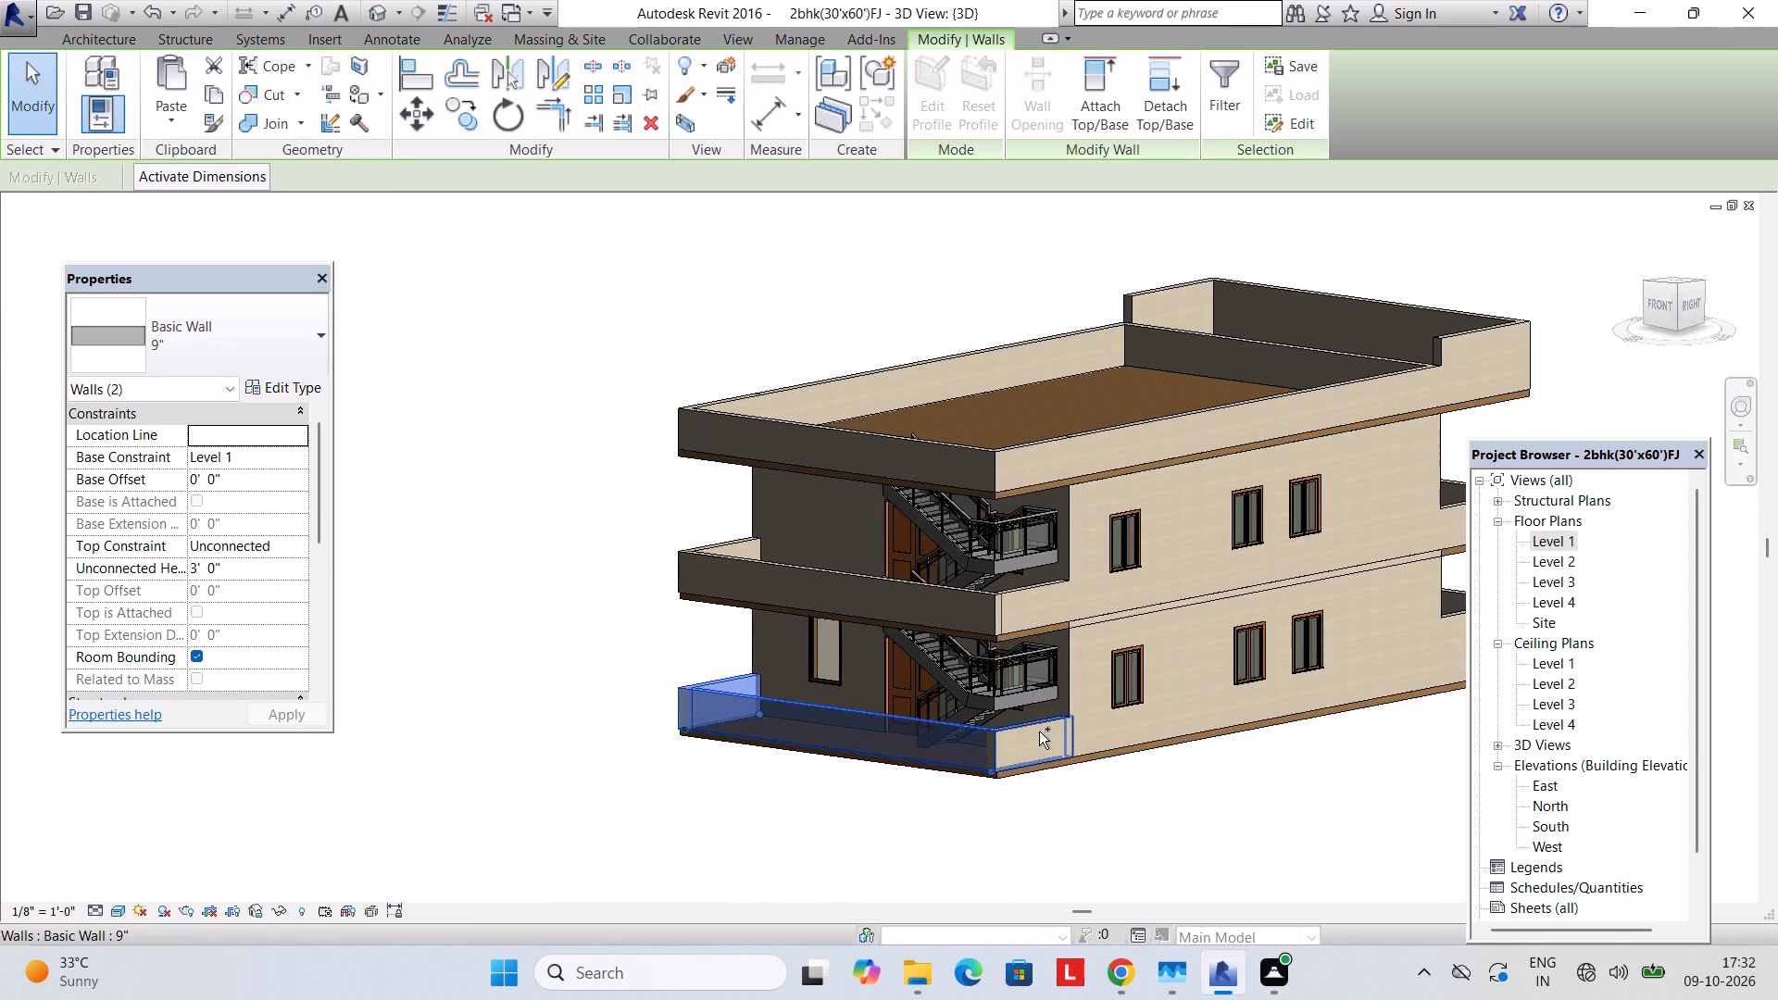
left_click(240, 564)
type("5'")
key("Return")
key("Return")
key("Escape")
key("Escape")
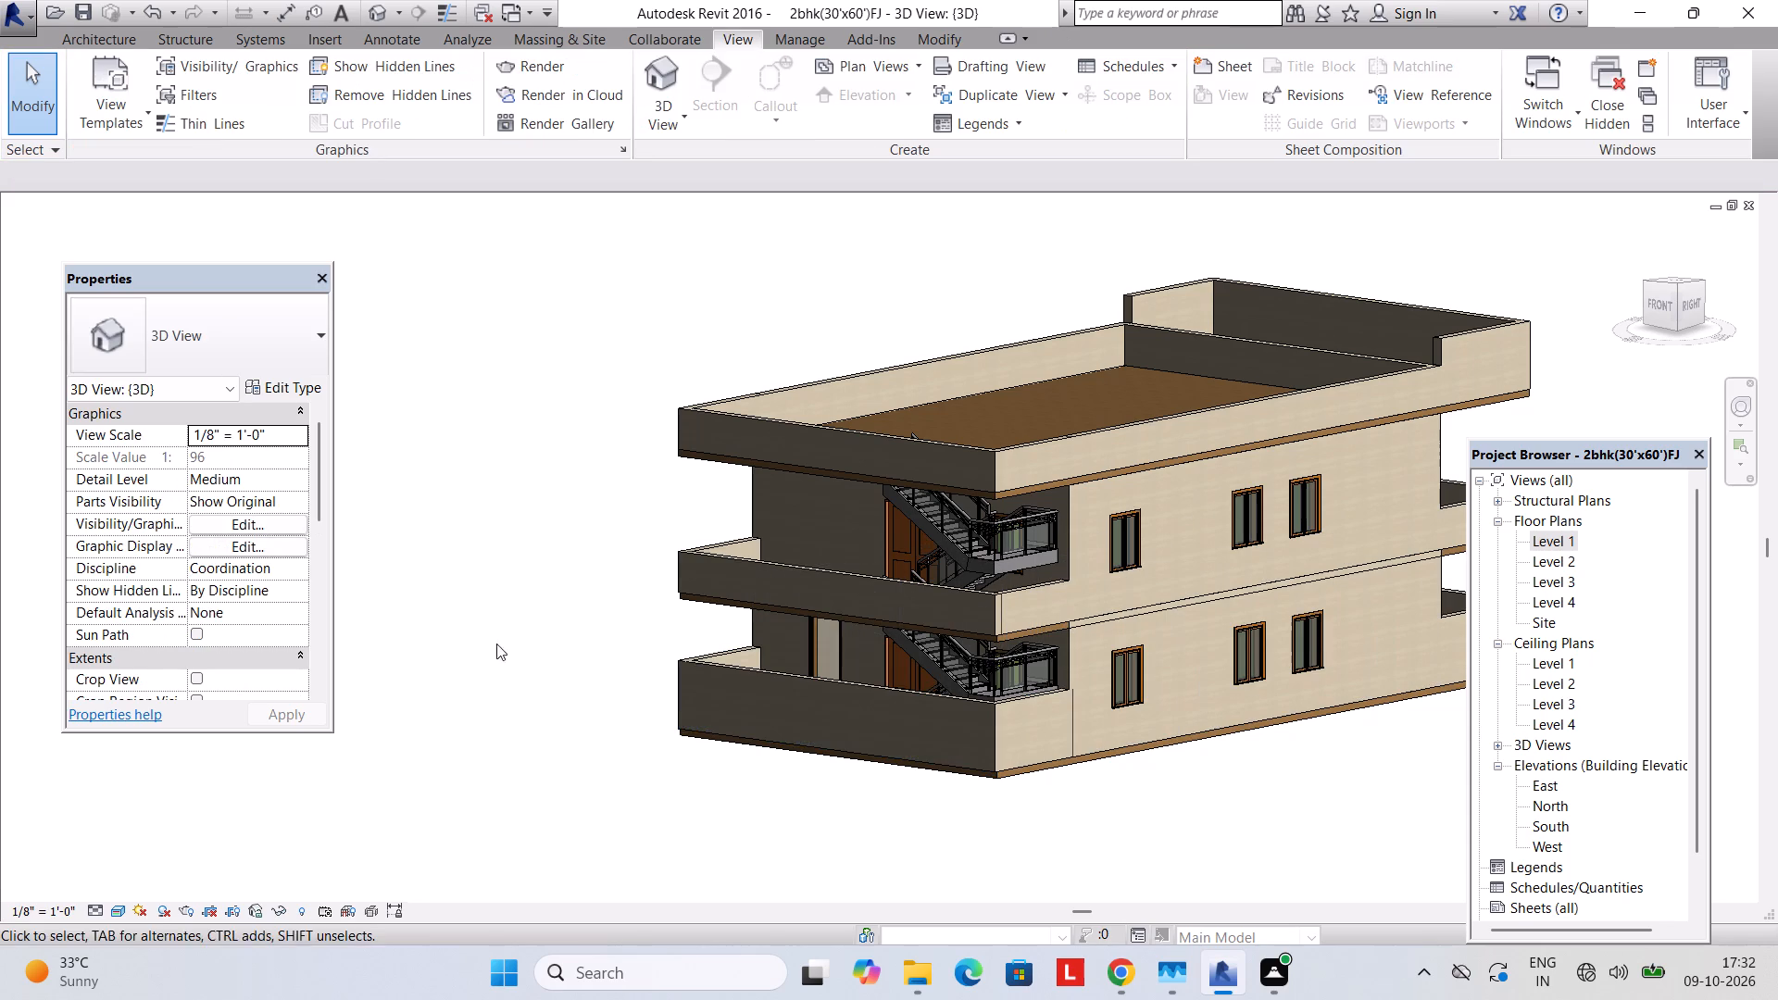
middle_click_drag(682, 706, 802, 725, "shift")
scroll(823, 700, "down", 1, "shift")
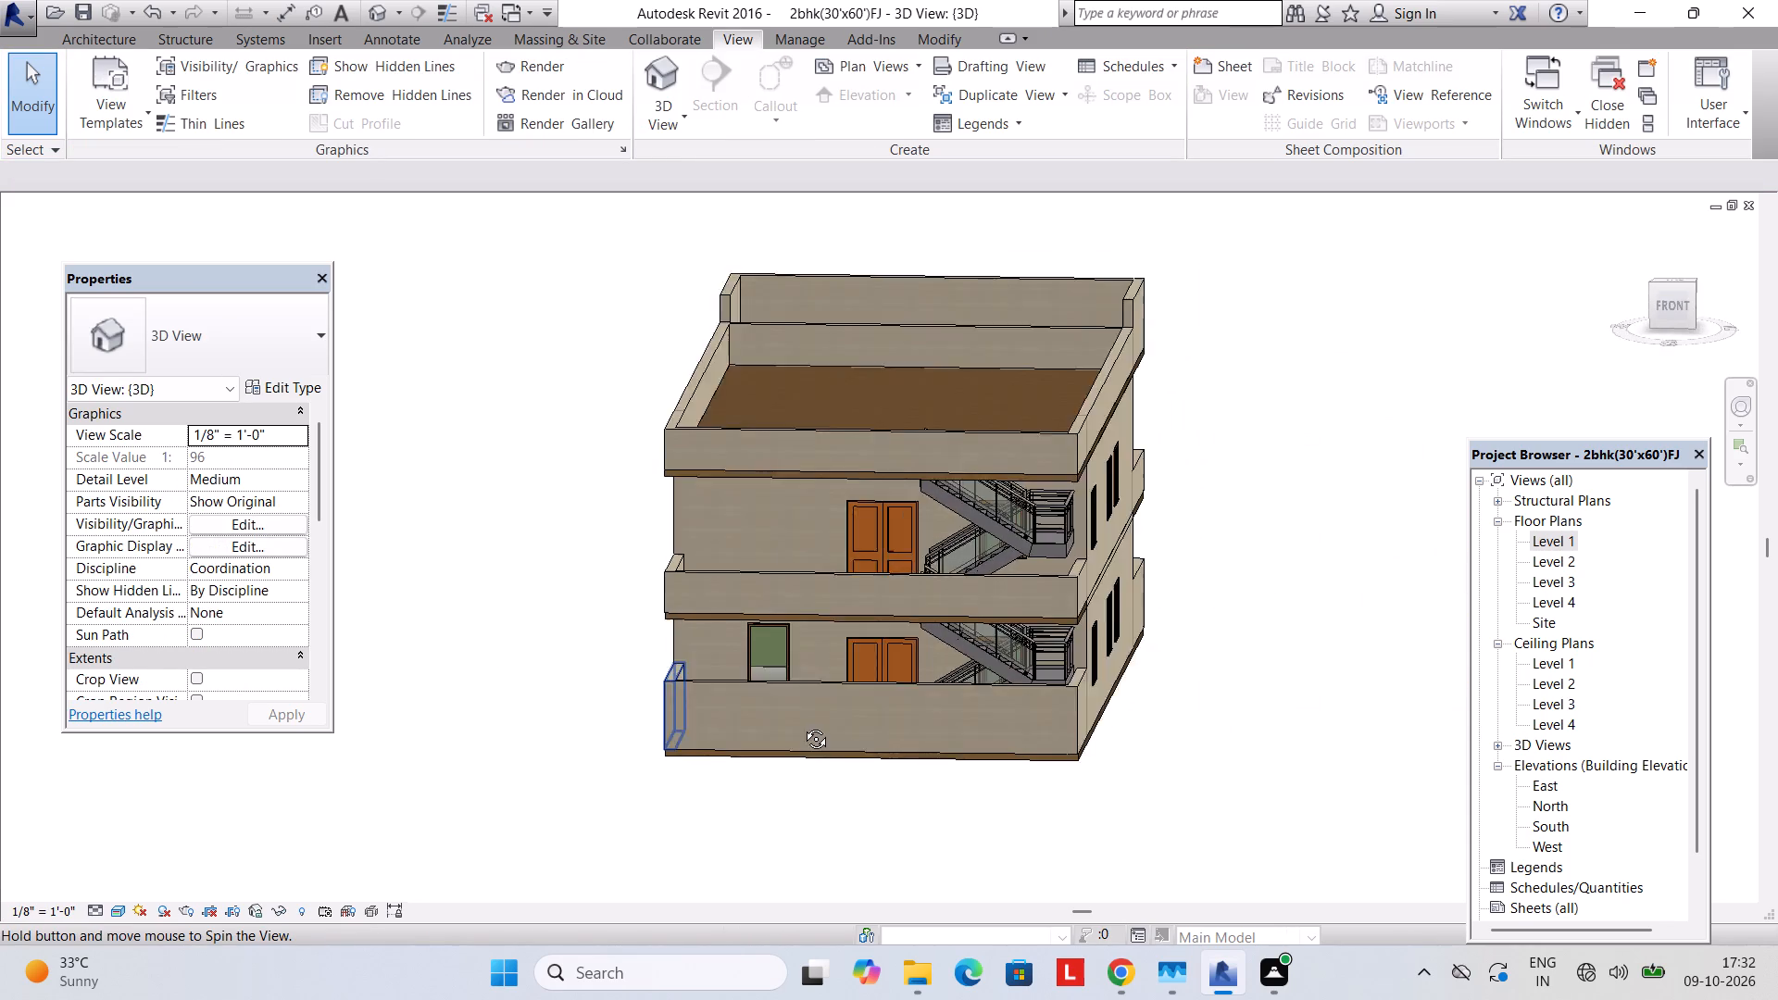
Examine the top-level parapets in 3D from the front and side, including the rear overhang's side parapet.
middle_click_drag(802, 725, 801, 725, "shift")
middle_click_drag(812, 568, 868, 696, "shift")
middle_click_drag(719, 374, 832, 731)
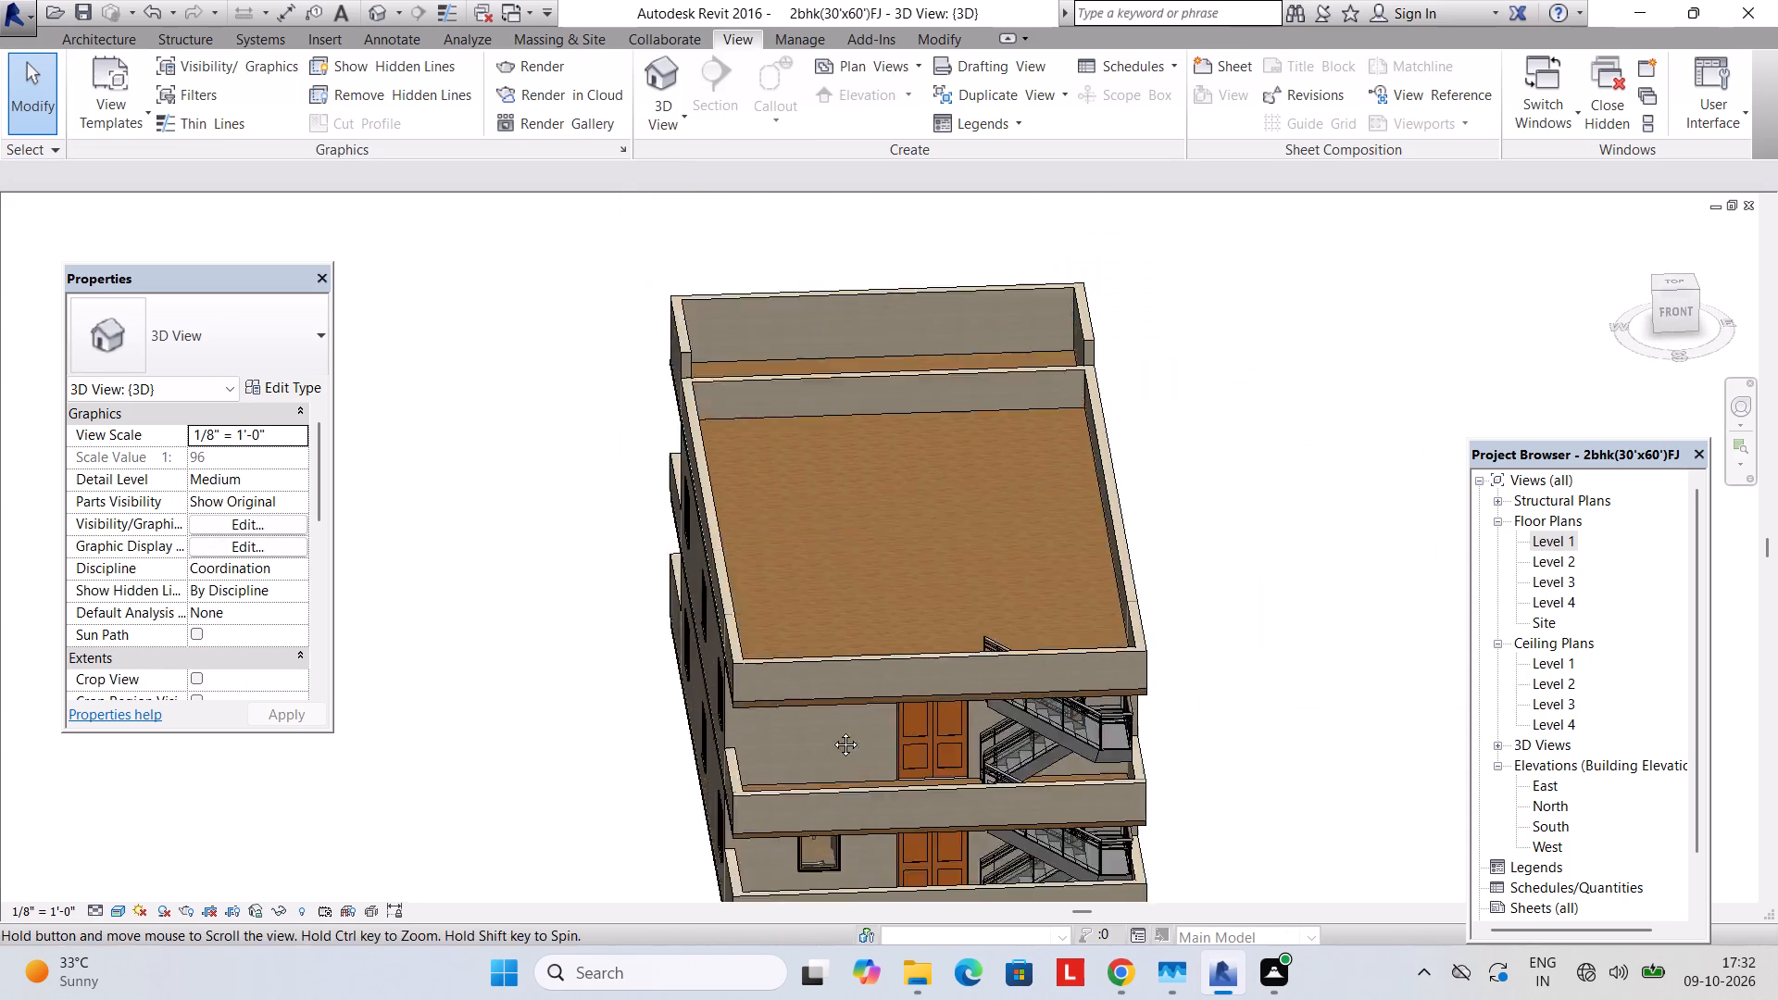
middle_click_drag(832, 731, 839, 765)
middle_click_drag(773, 689, 1007, 614, "shift")
middle_click_drag(620, 715, 892, 619)
middle_click_drag(710, 714, 841, 669, "shift")
middle_click_drag(747, 720, 816, 624)
left_click(632, 662)
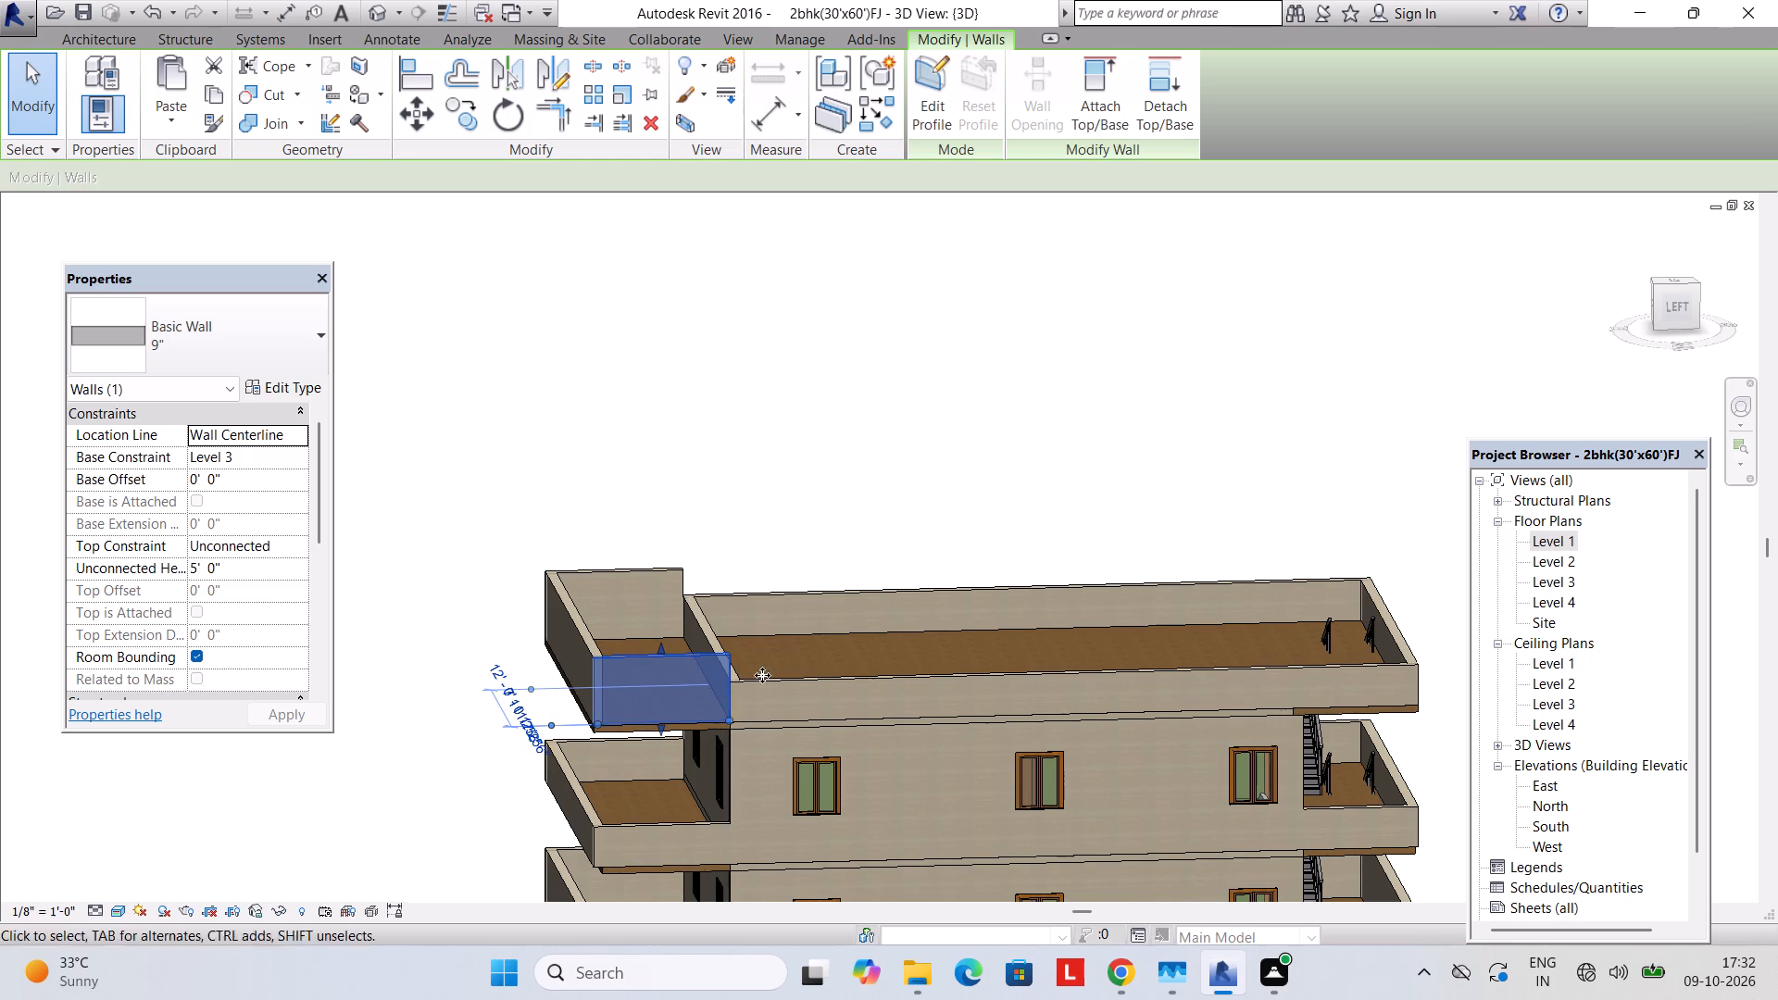
middle_click_drag(844, 677, 735, 815, "shift")
key("Escape")
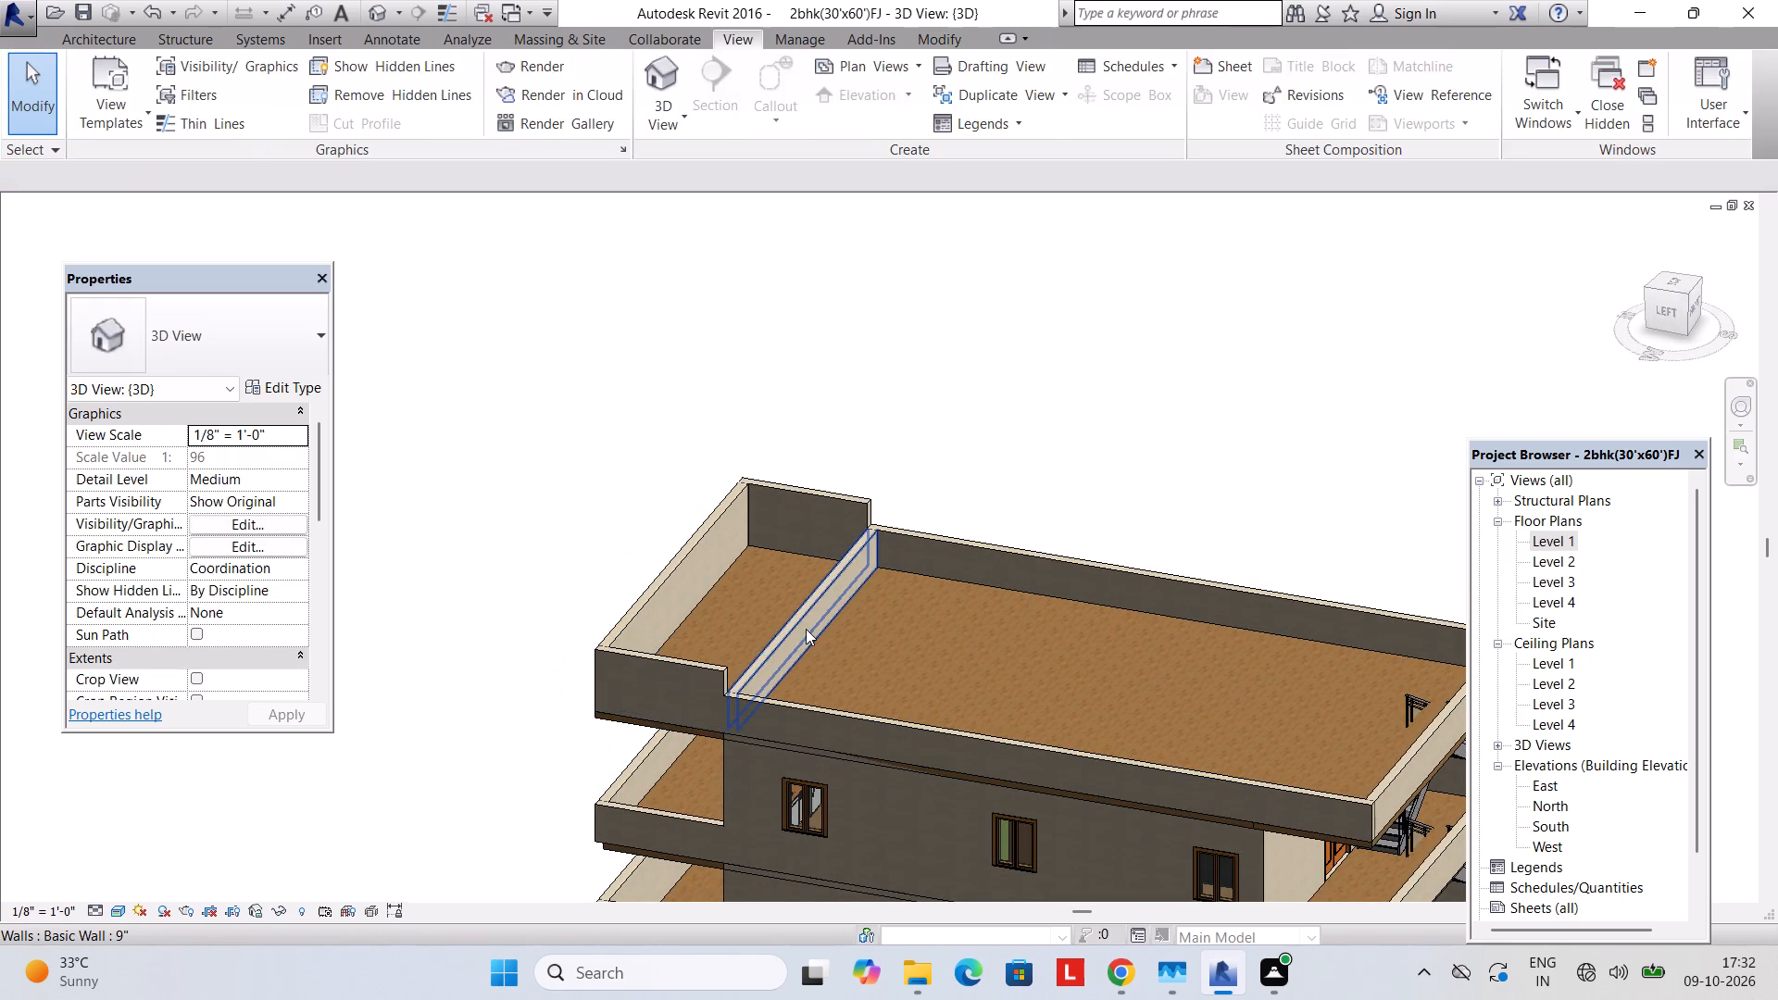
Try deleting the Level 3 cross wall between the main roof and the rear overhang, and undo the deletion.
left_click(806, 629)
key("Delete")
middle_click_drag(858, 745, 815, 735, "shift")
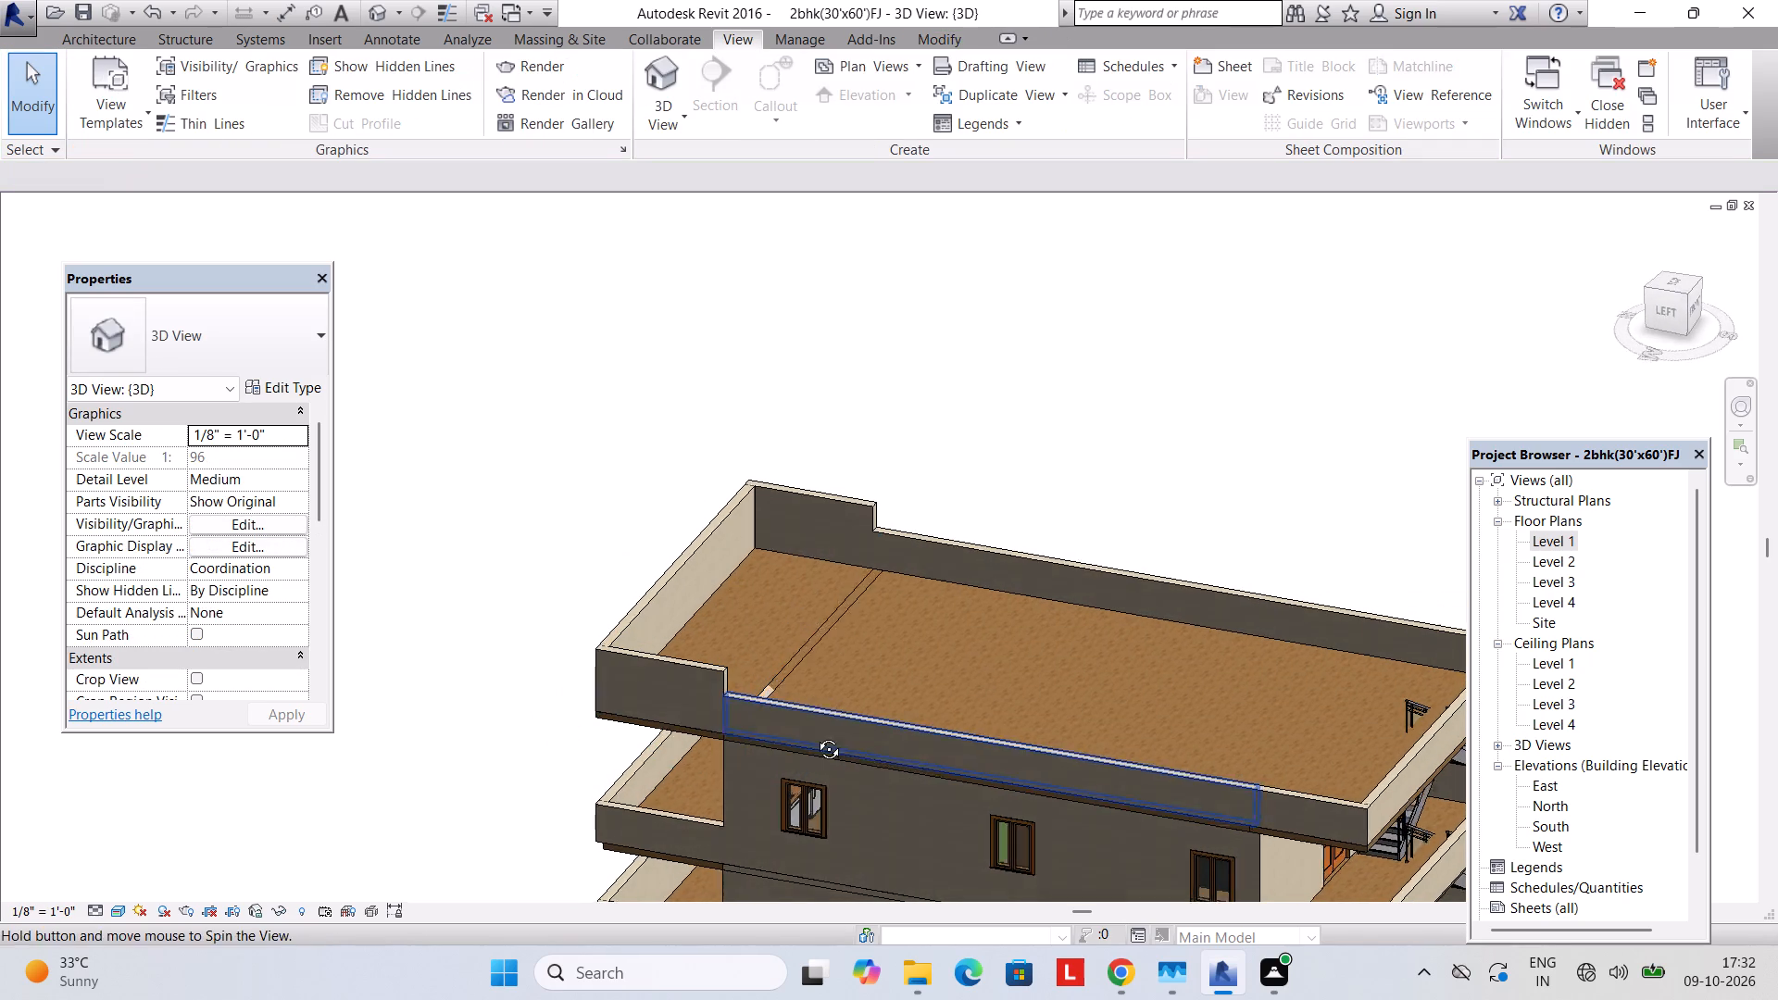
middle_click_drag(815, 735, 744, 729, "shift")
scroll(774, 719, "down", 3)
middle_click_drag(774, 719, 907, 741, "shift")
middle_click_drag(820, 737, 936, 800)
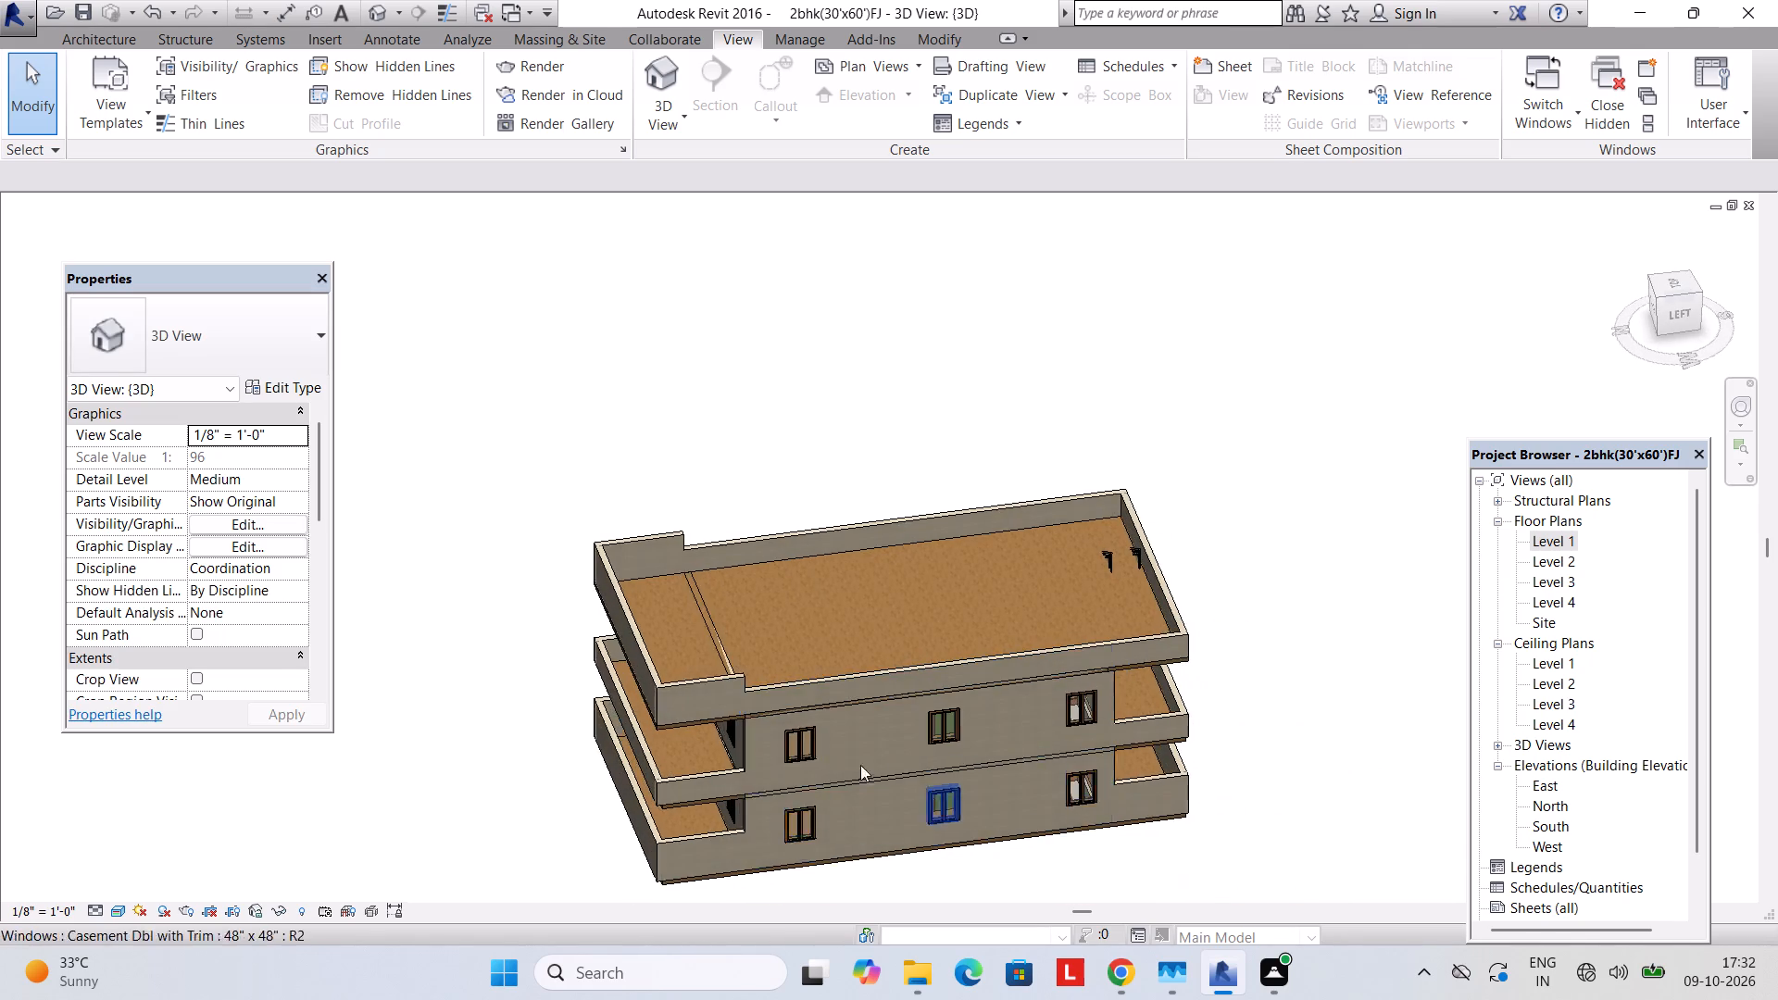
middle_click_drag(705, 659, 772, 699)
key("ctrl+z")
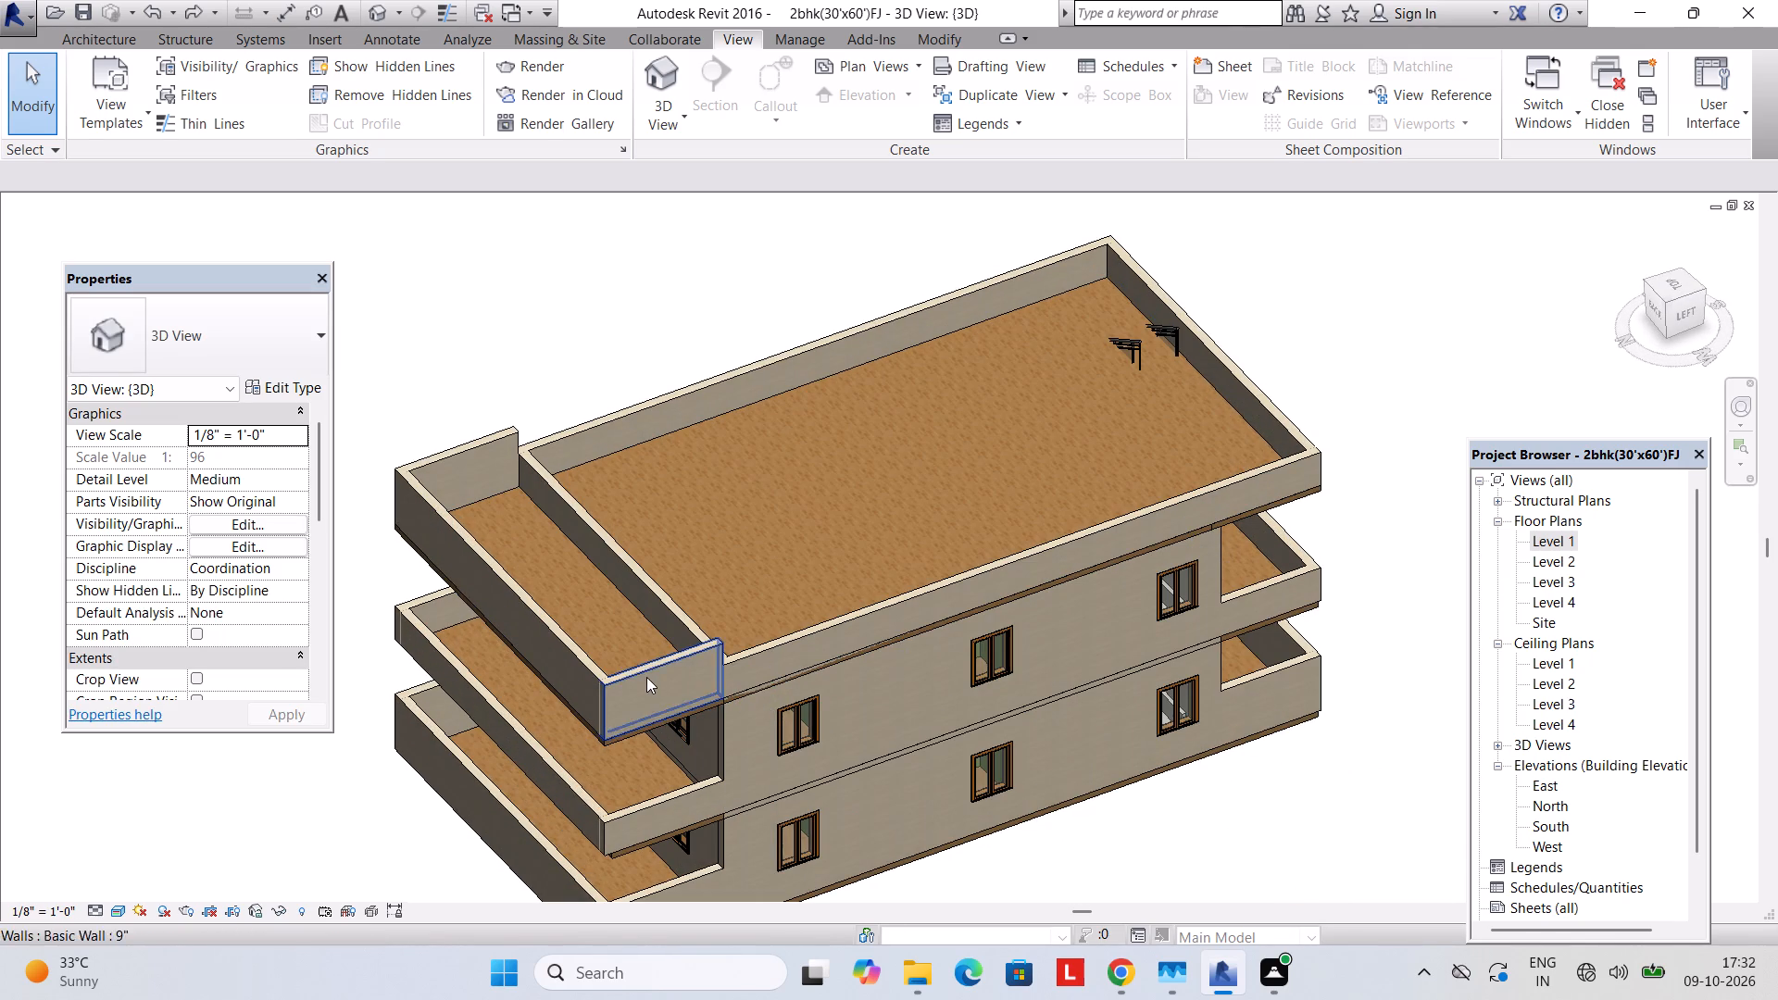
Delete the three Level 3 parapet walls enclosing the rear roof overhang.
key("Escape")
left_click(645, 678)
key("Delete")
left_click(537, 646)
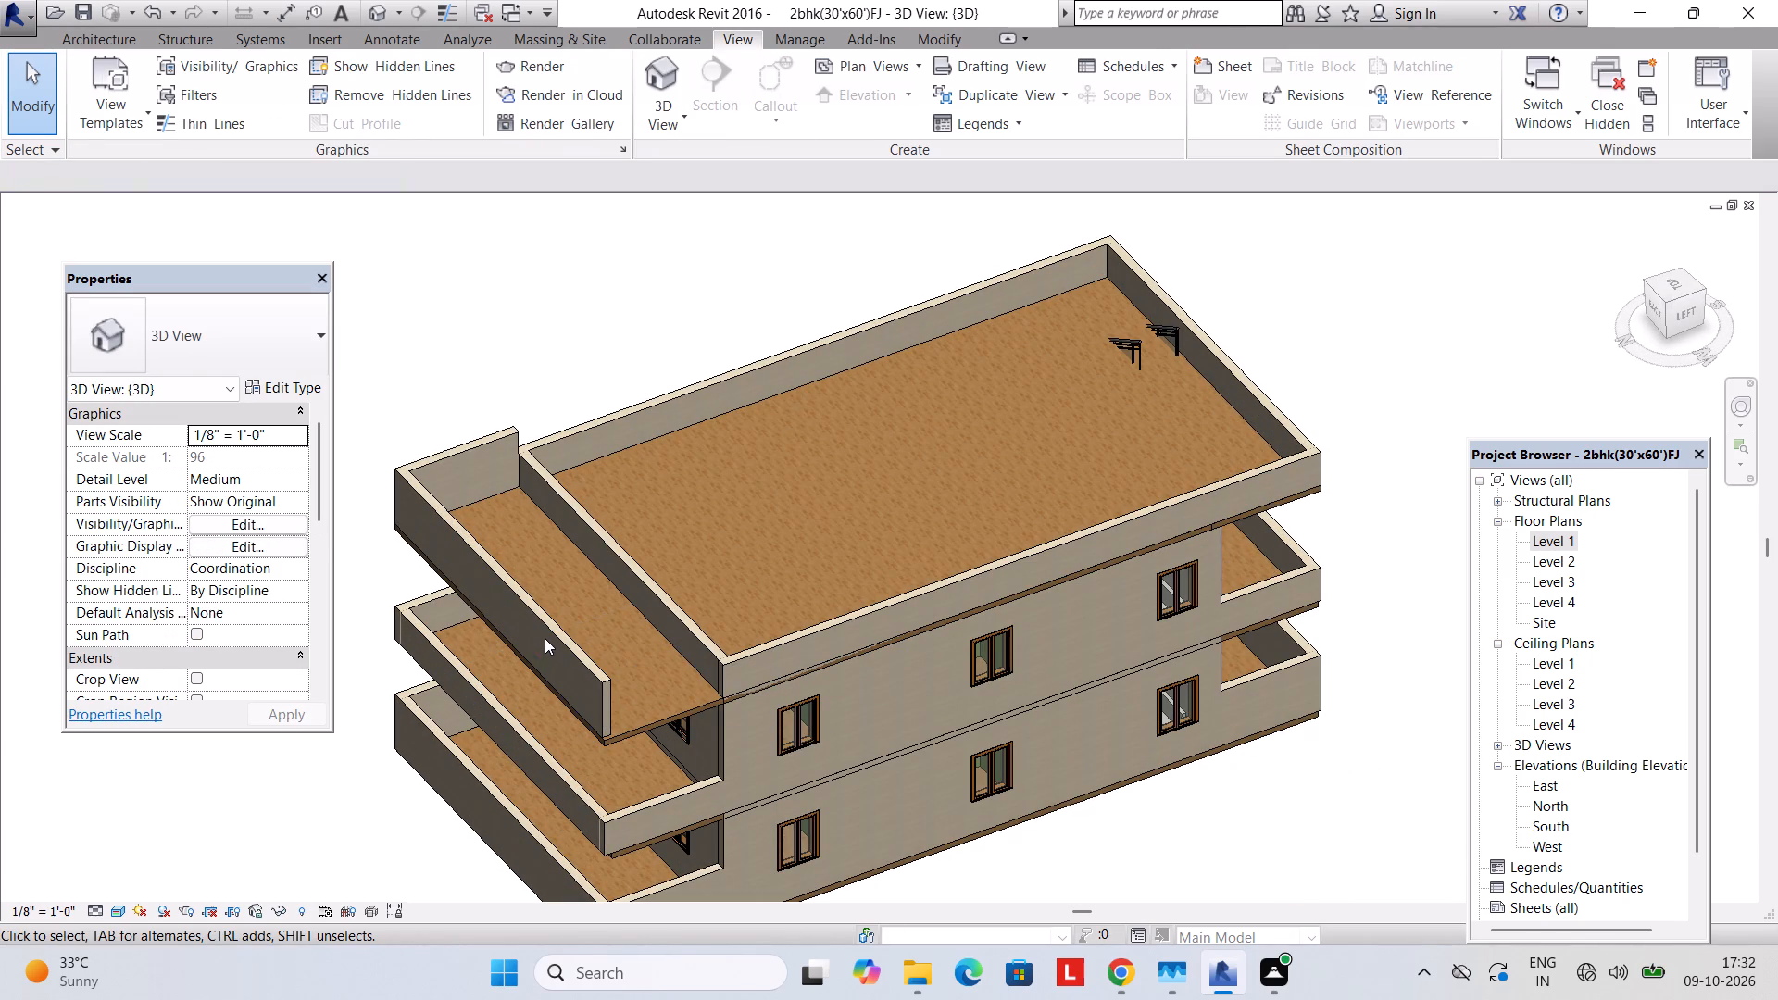
left_click(545, 637)
key("Delete")
left_click(425, 460)
key("Delete")
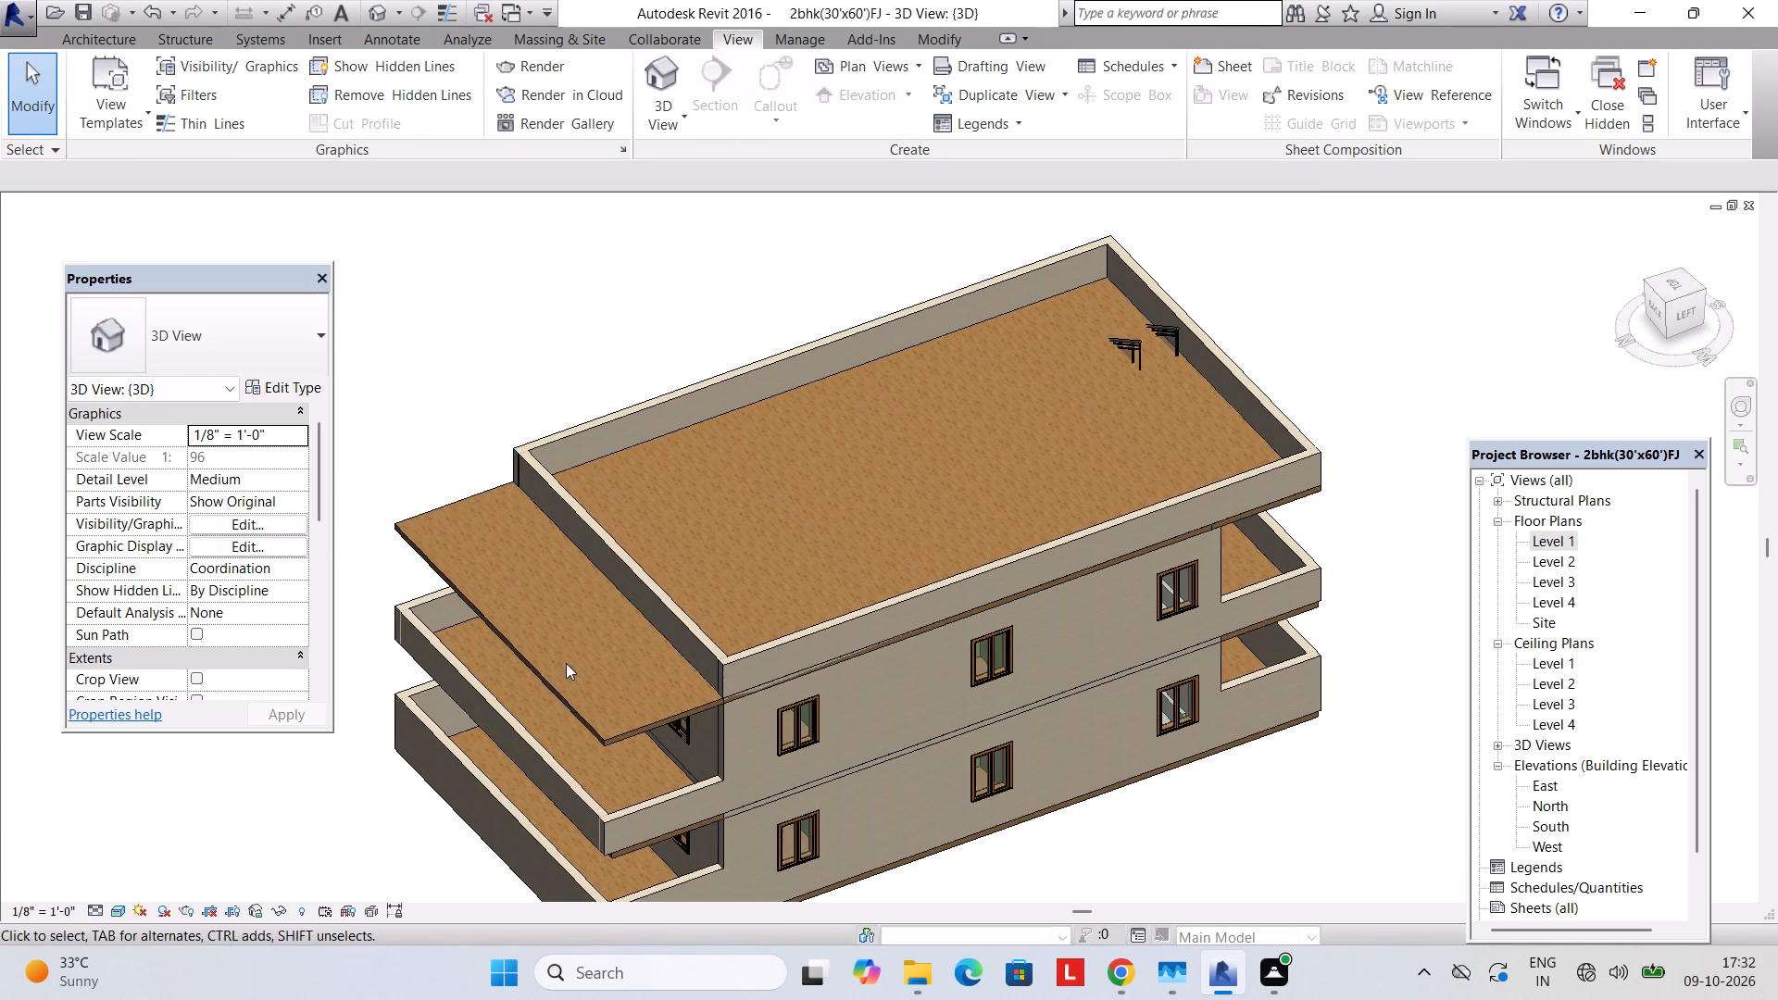
Edit the Level 3 roof floor boundary in plan, moving its rear edge inward to the rear cross wall's outer face, and finish the sketch.
left_click(553, 676)
left_click(915, 121)
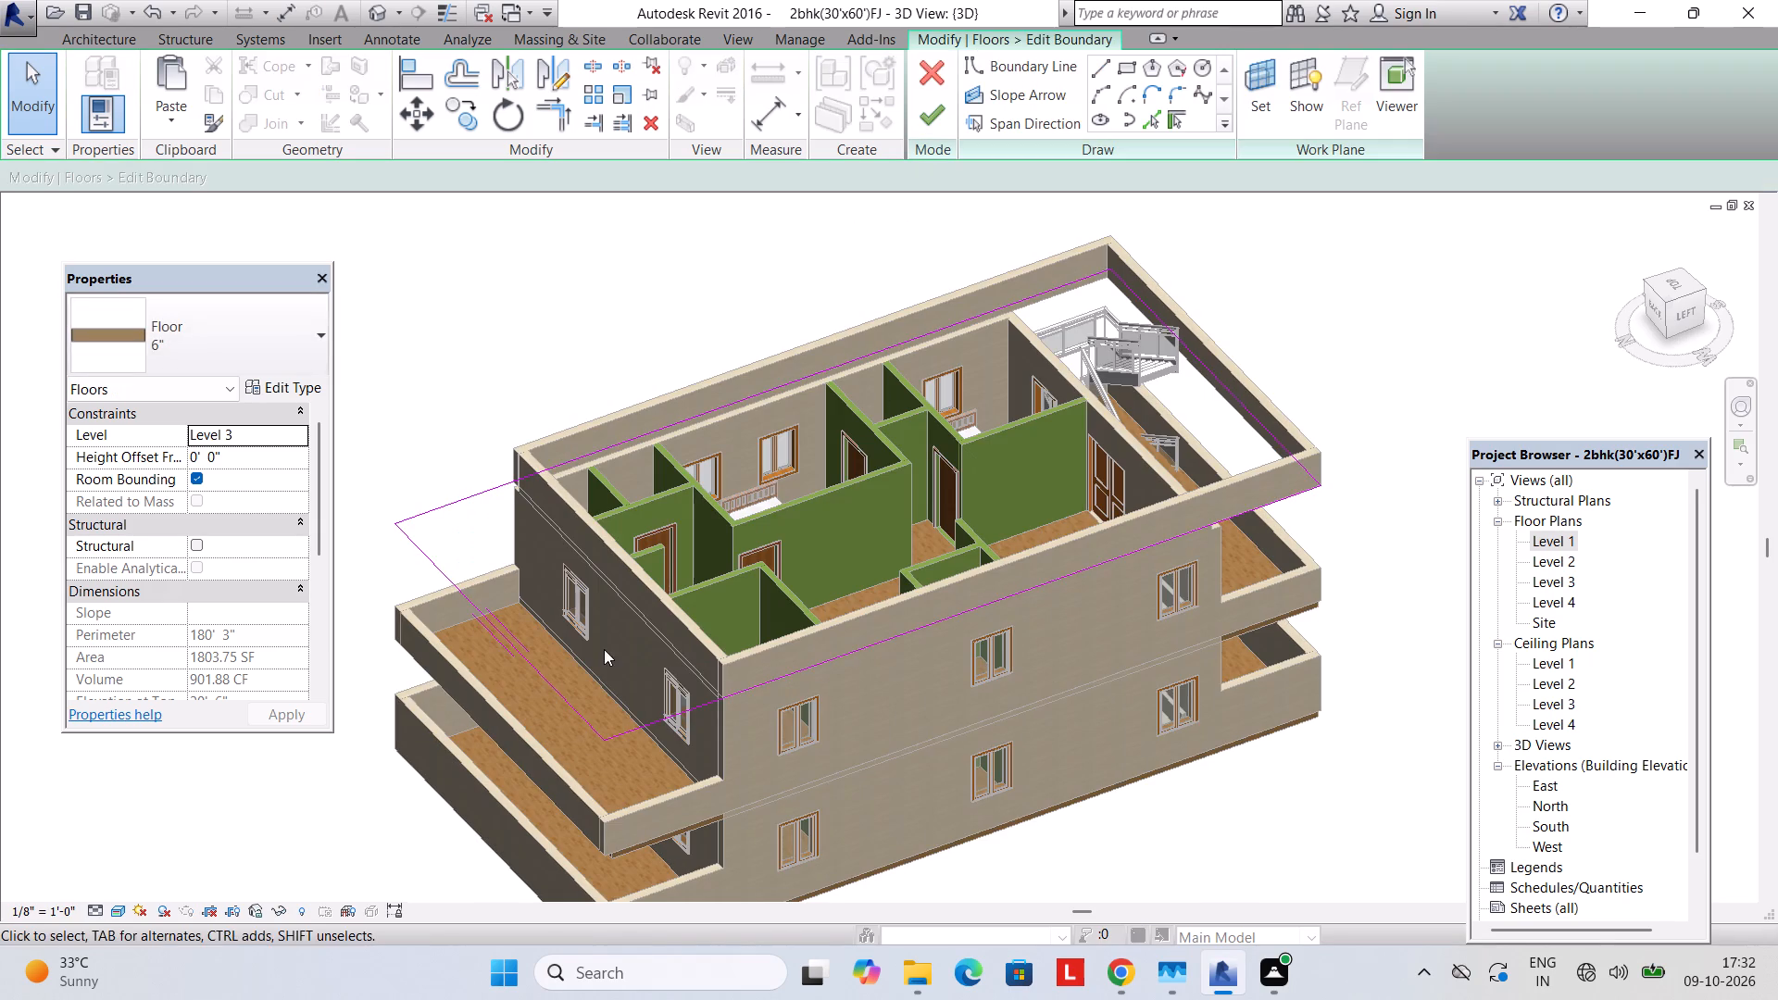
double_click(1554, 575)
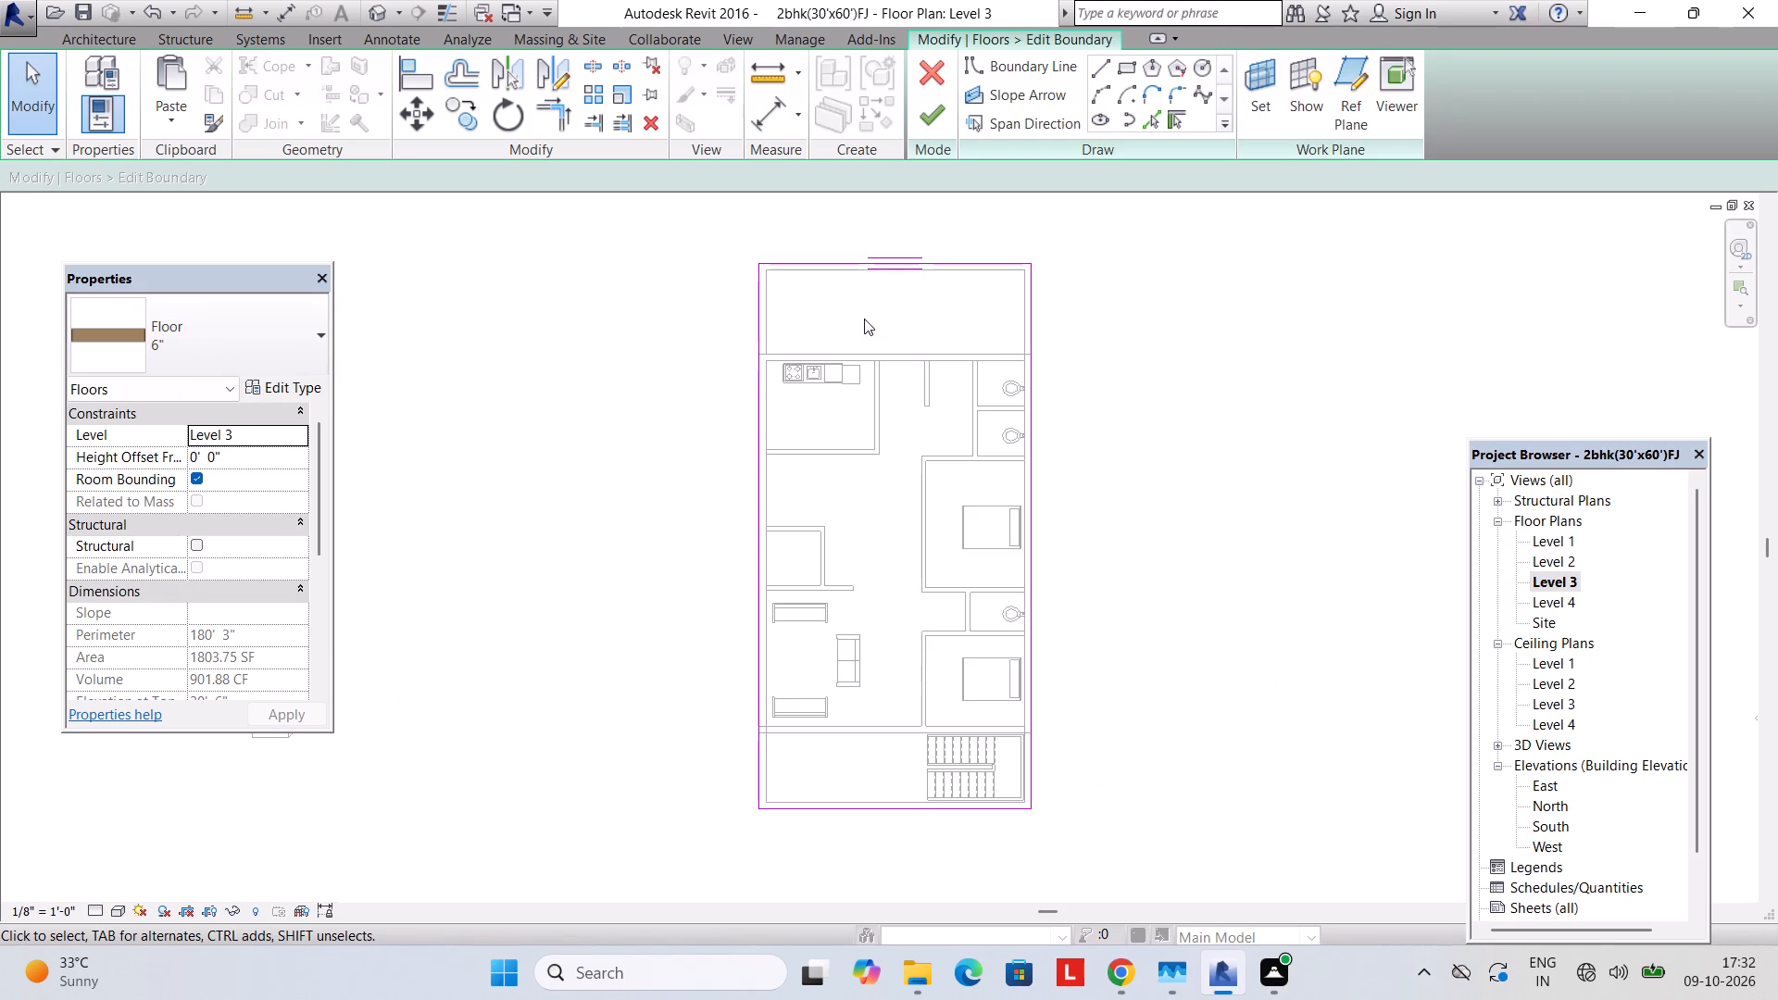
left_click(890, 261)
key("Down")
key("Down")
key("Down")
key("Down")
key("Down")
key("Down")
key("Down")
key("Down")
key("Down")
key("Down")
key("Down")
key("Down")
key("Down")
key("Down")
key("Down")
key("Down")
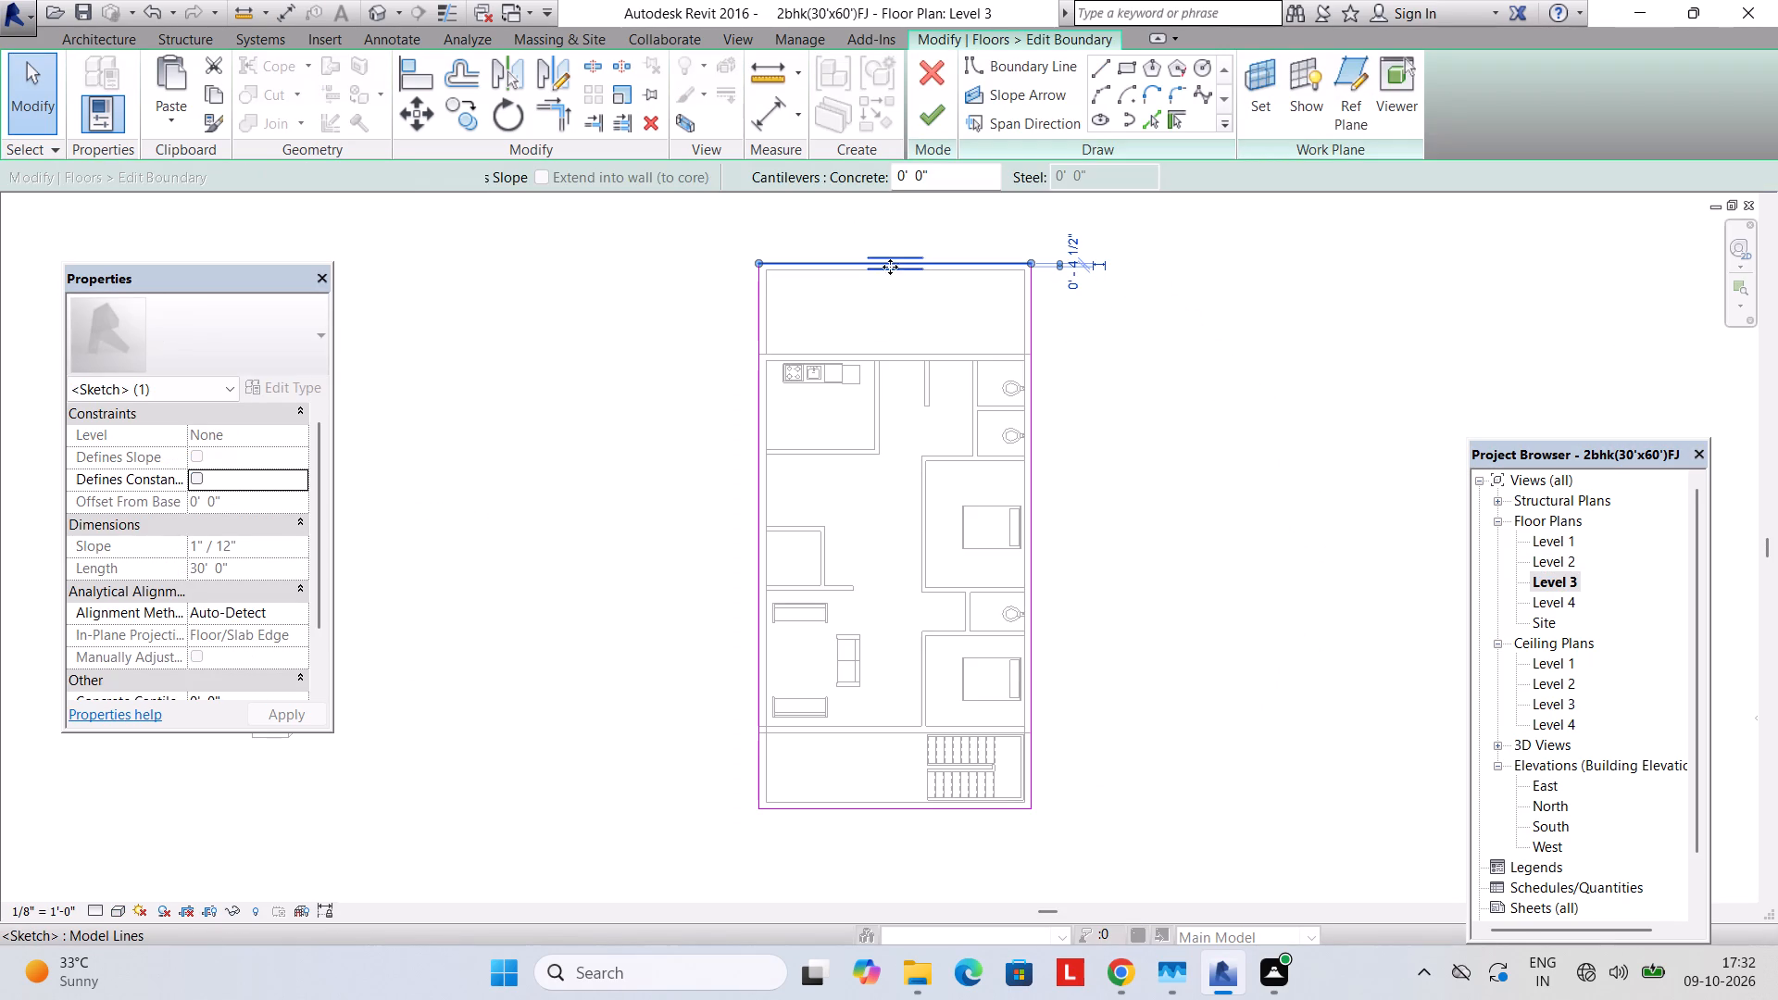
key("Down")
key("Down")
key("Down")
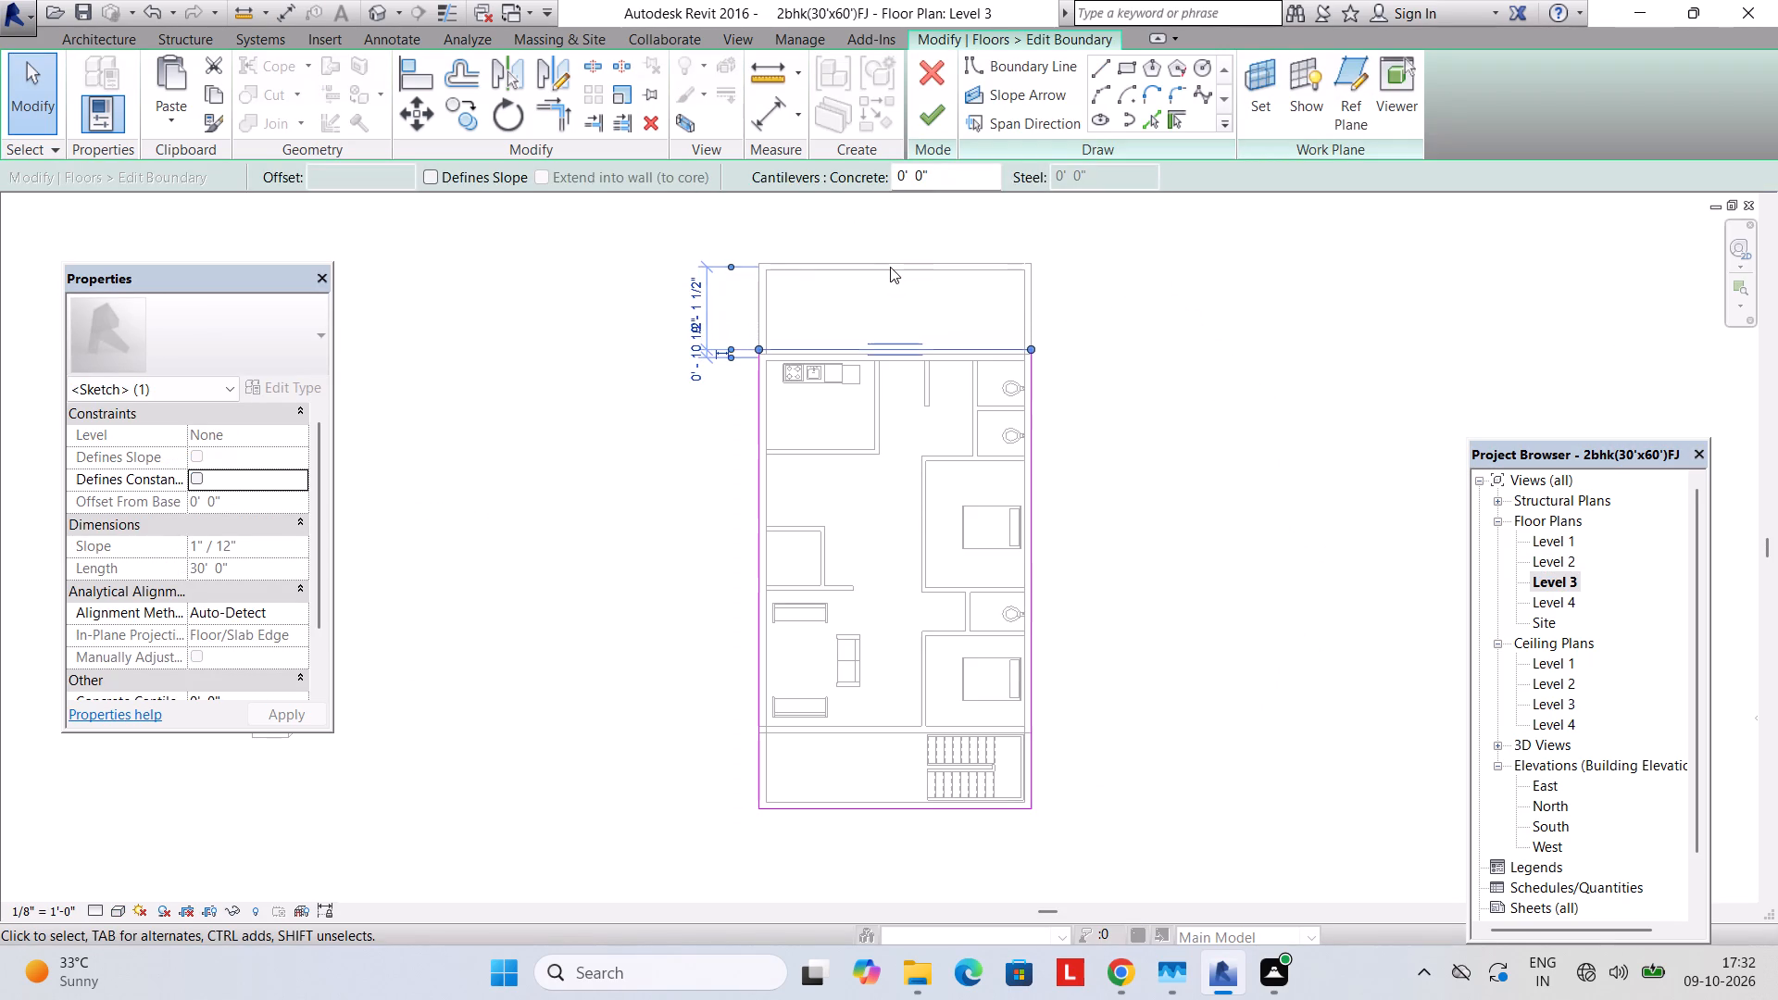
scroll(890, 269, "up", 10)
key("Down")
key("Down")
key("Down")
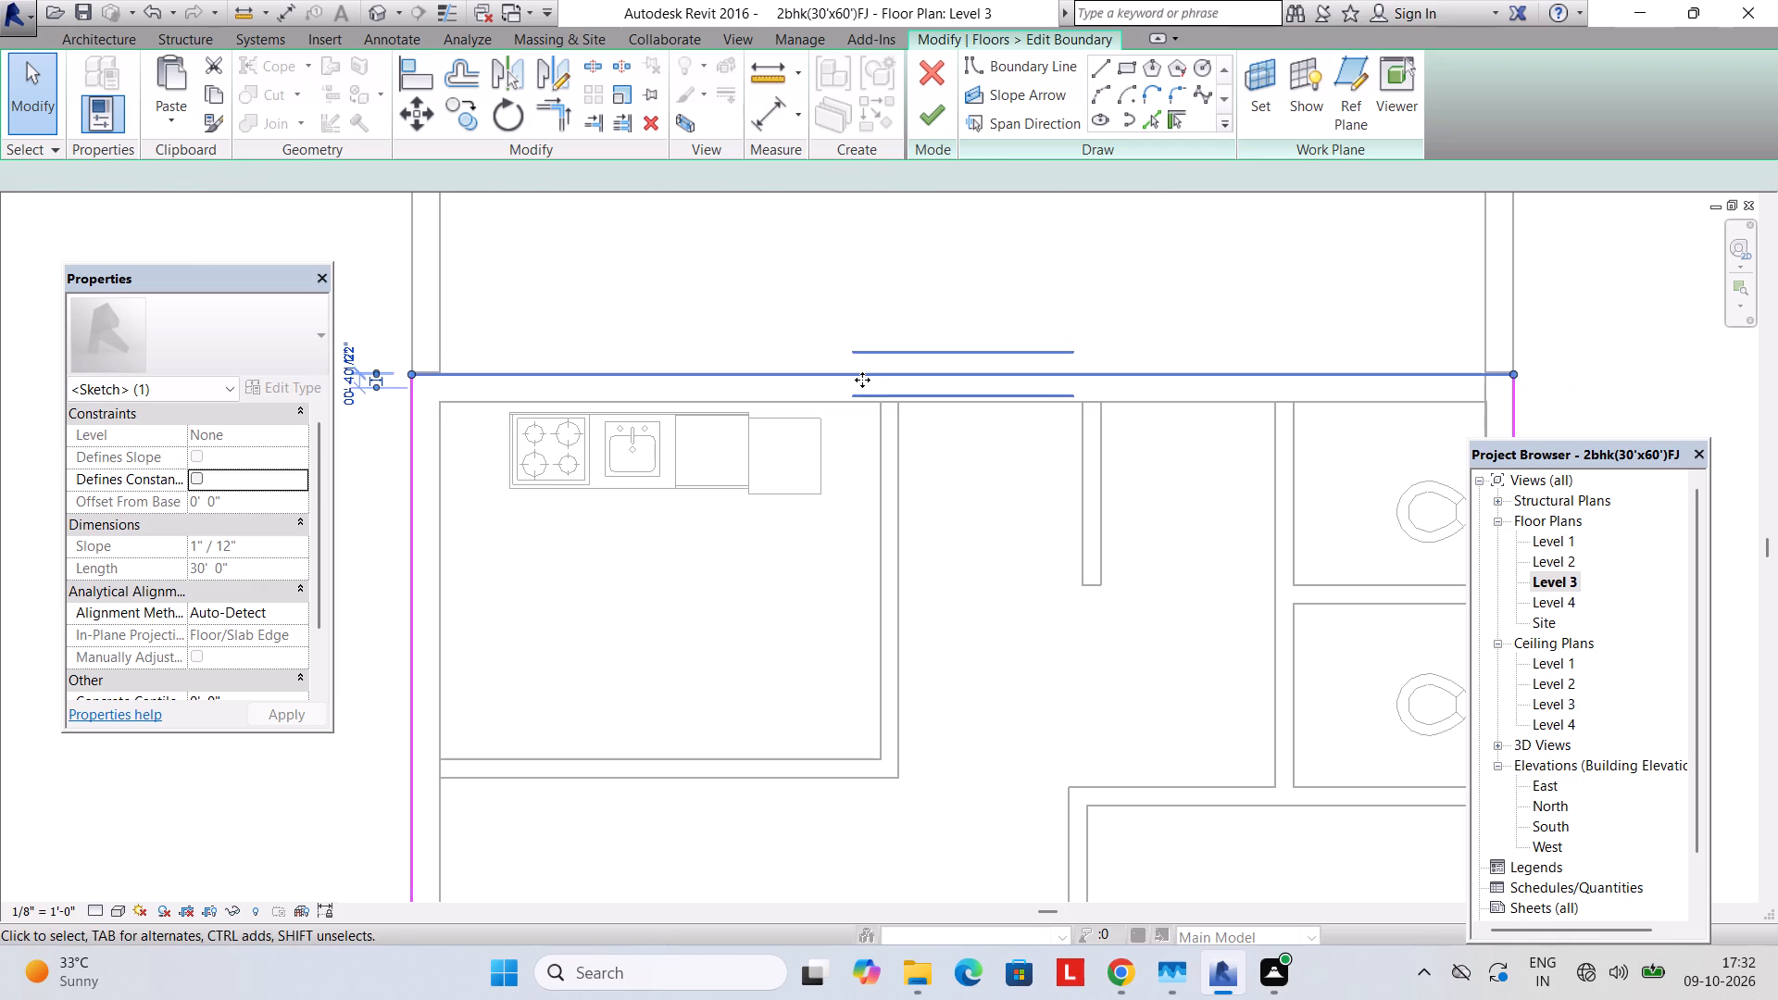
left_click(947, 117)
key("Escape")
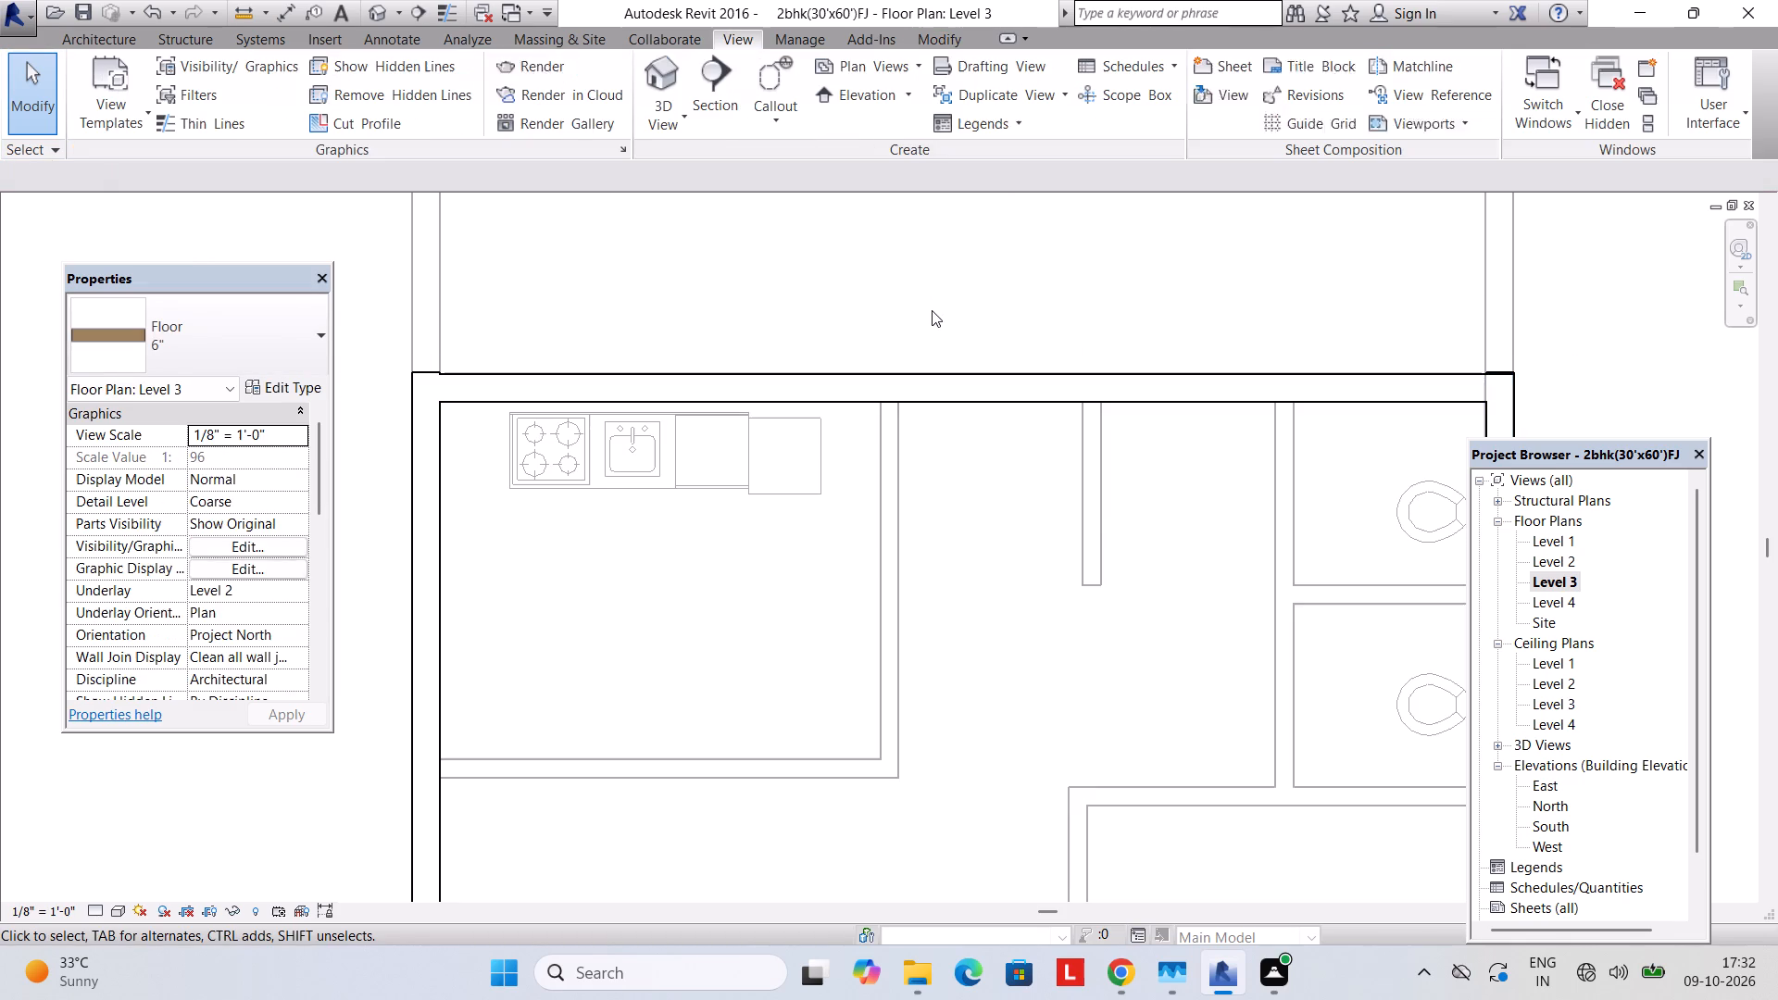
Examine the shortened roof slab and parapets in 3D from the rear, sides and front.
left_click(648, 122)
left_click(681, 168)
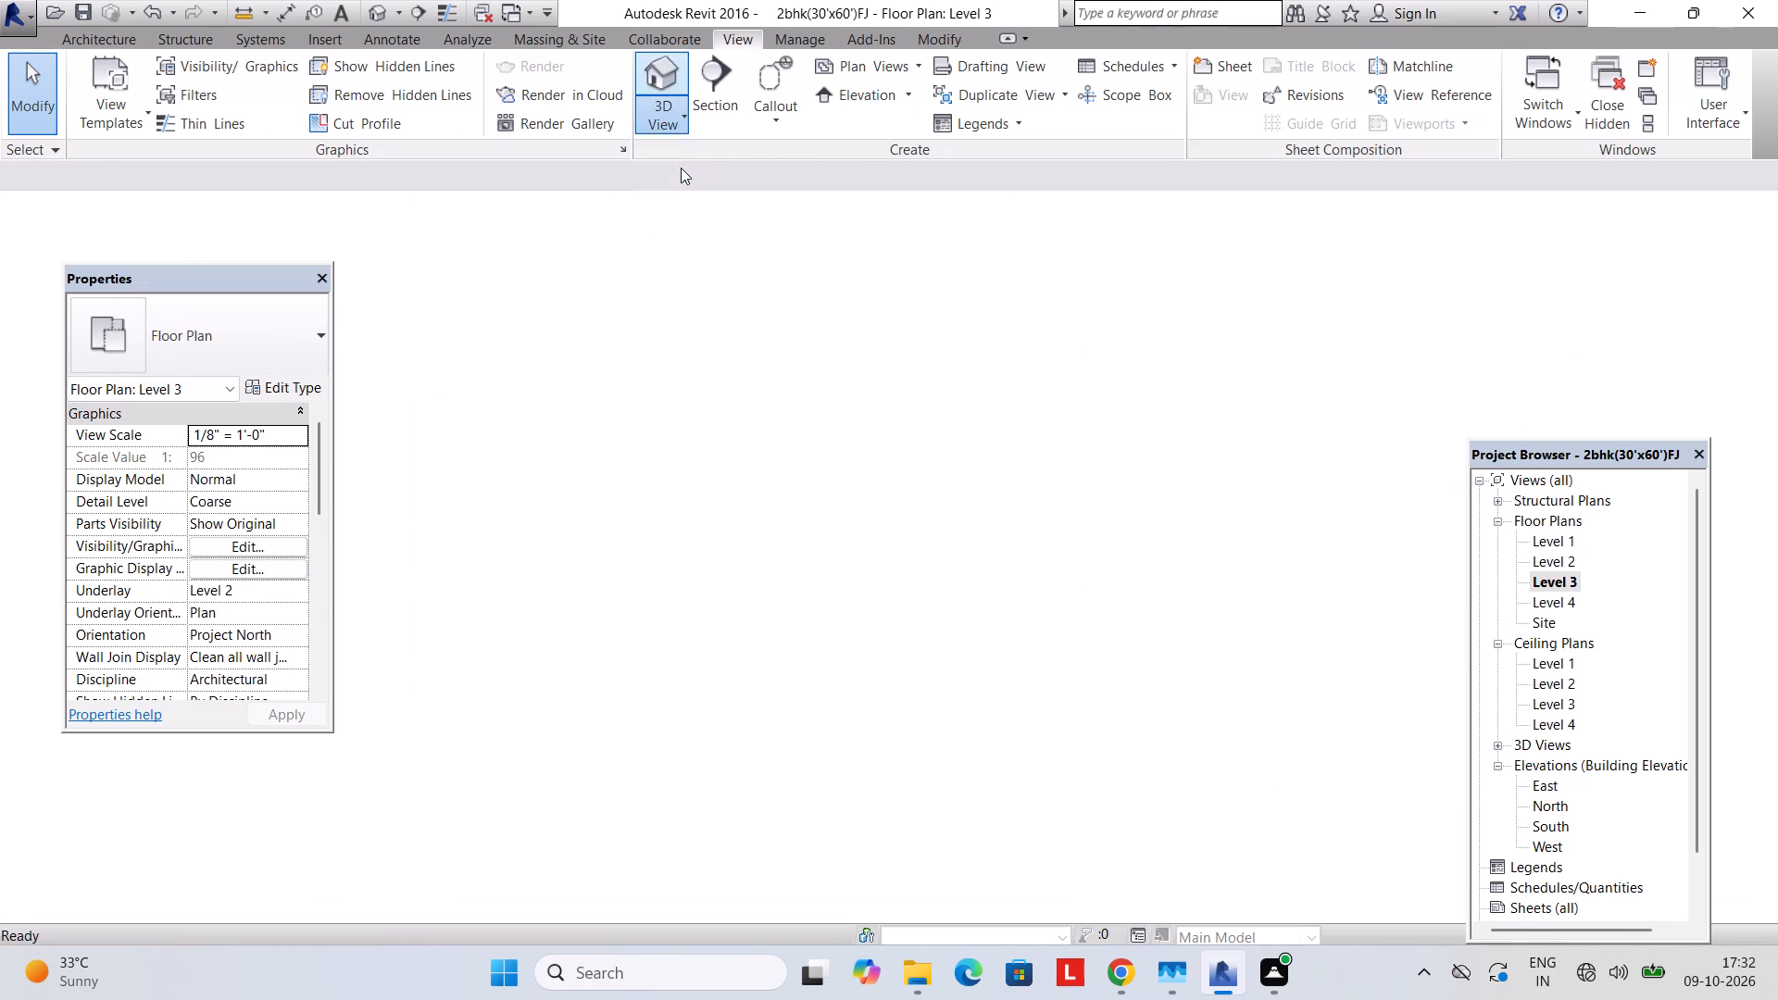
middle_click(754, 387, "shift")
middle_click_drag(771, 528, 885, 439, "shift")
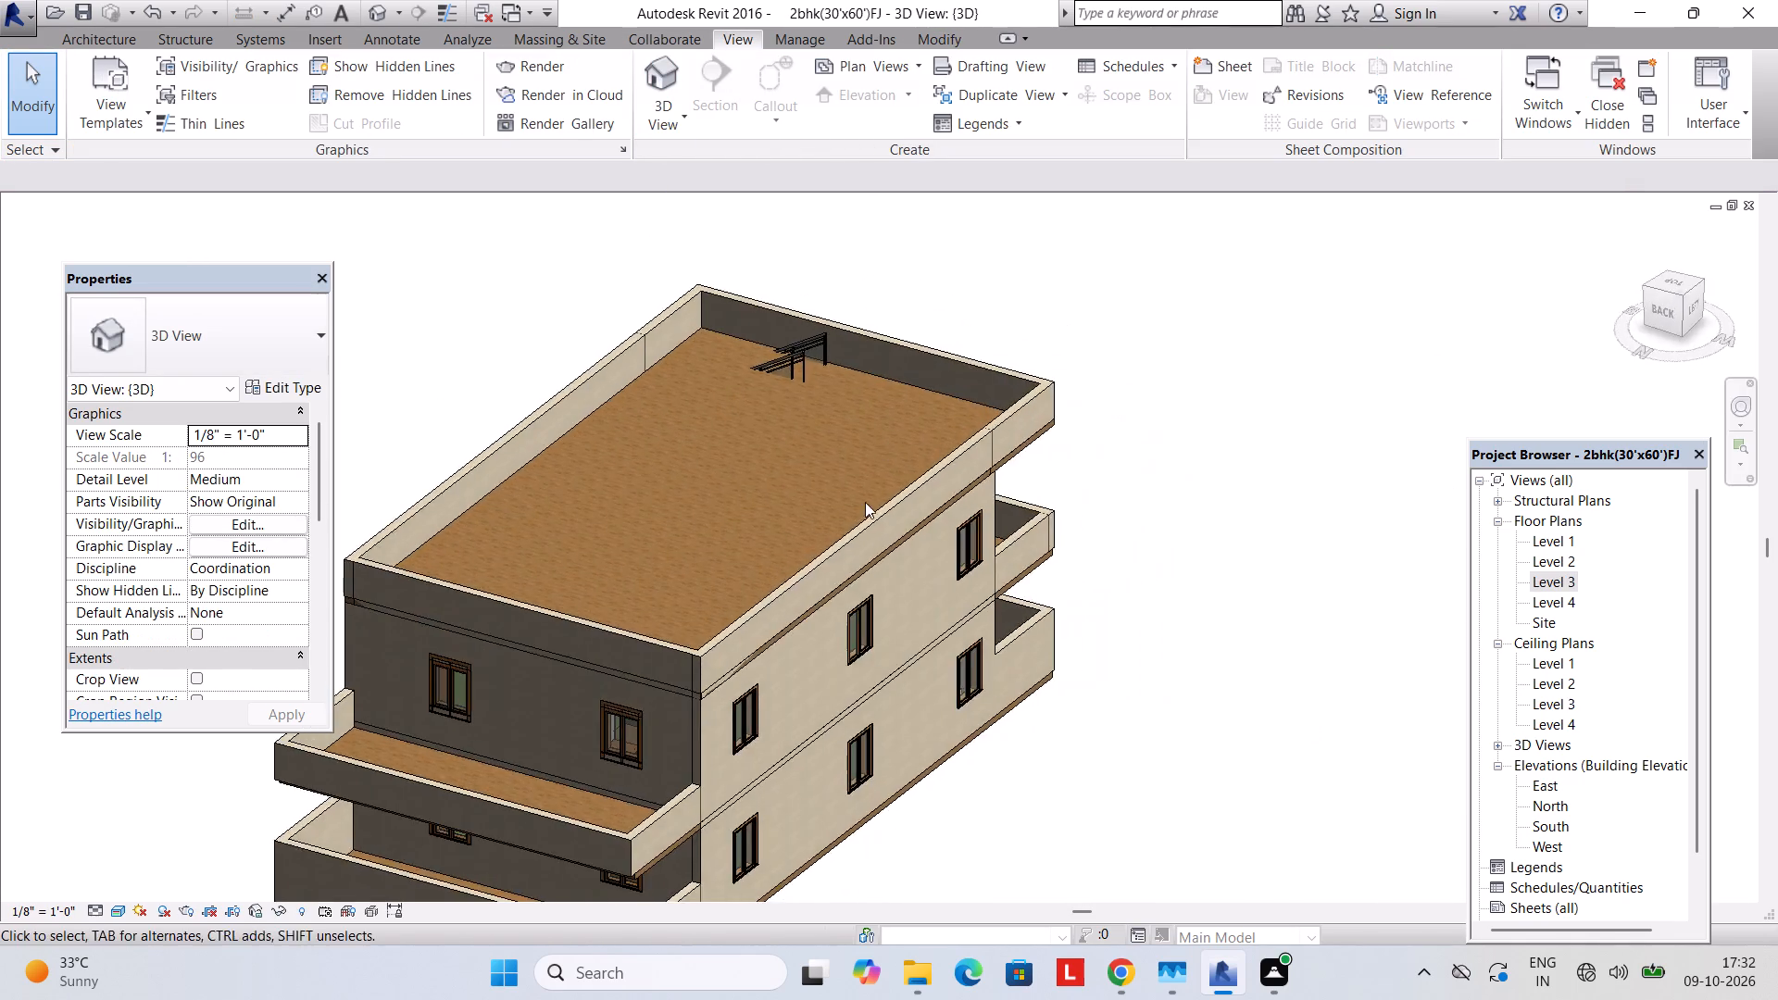
middle_click_drag(864, 503, 982, 394, "shift")
middle_click_drag(874, 544, 1117, 421)
scroll(907, 549, "up", 2)
middle_click_drag(893, 524, 1035, 410)
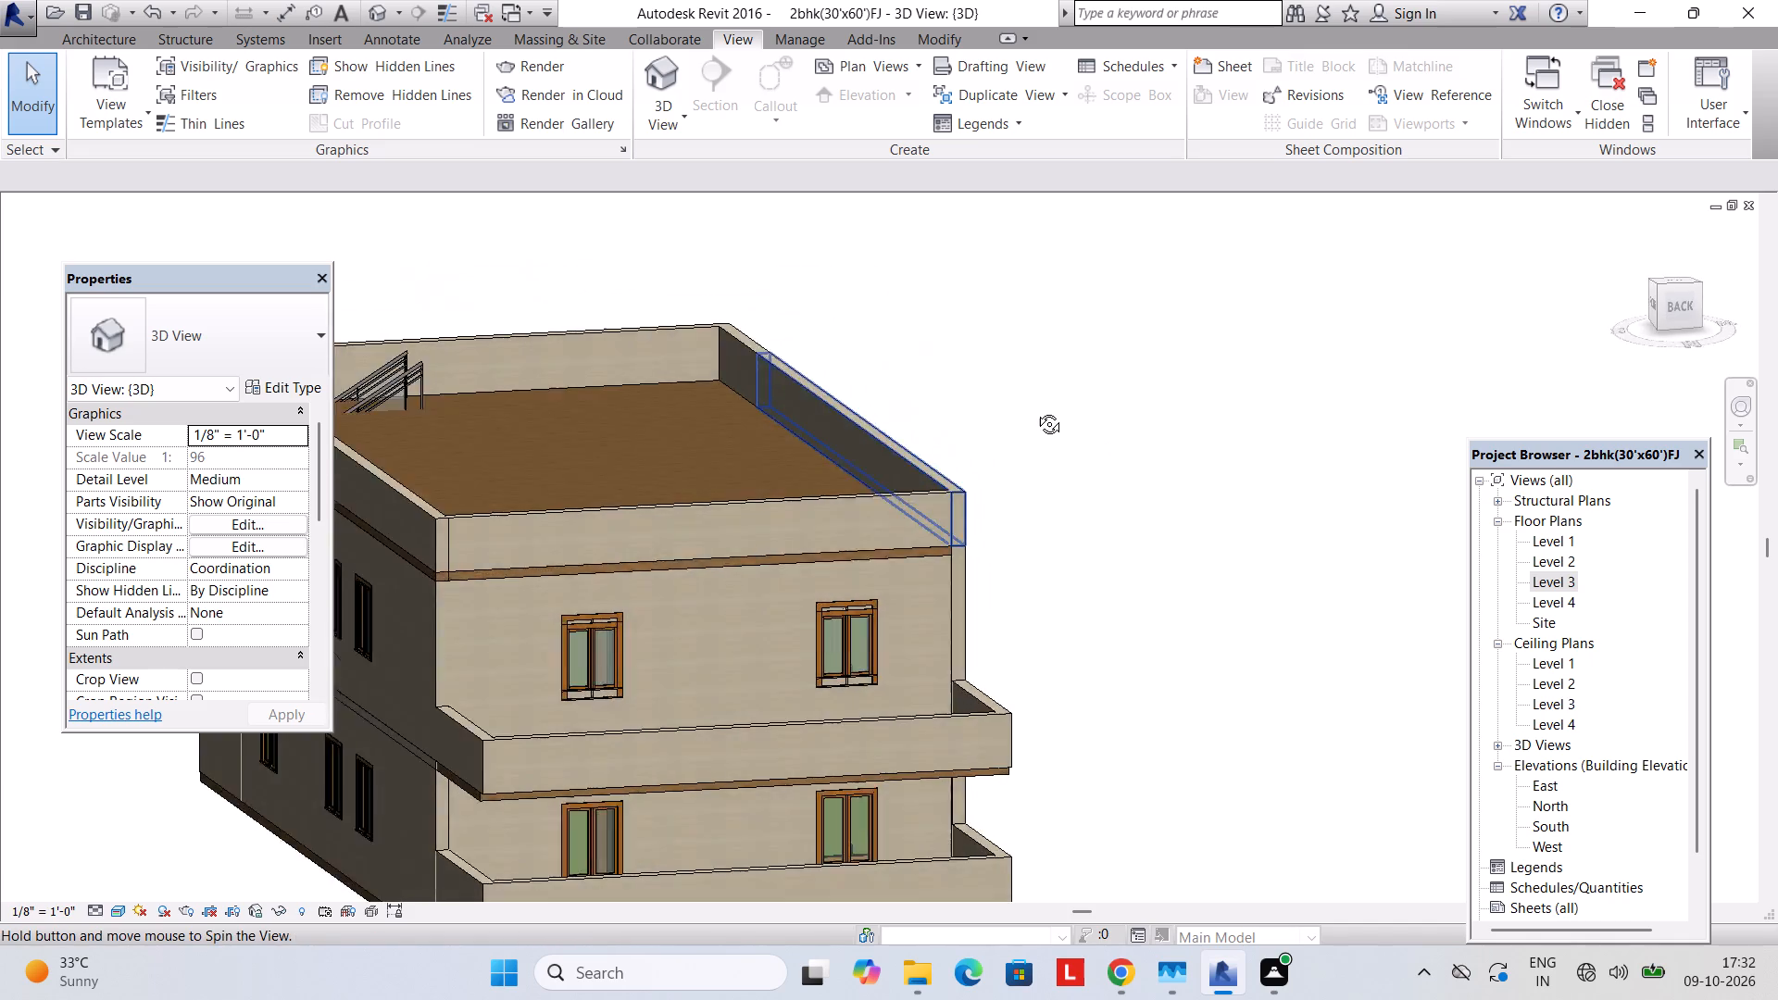
middle_click_drag(1035, 410, 972, 426)
middle_click_drag(858, 565, 1029, 478)
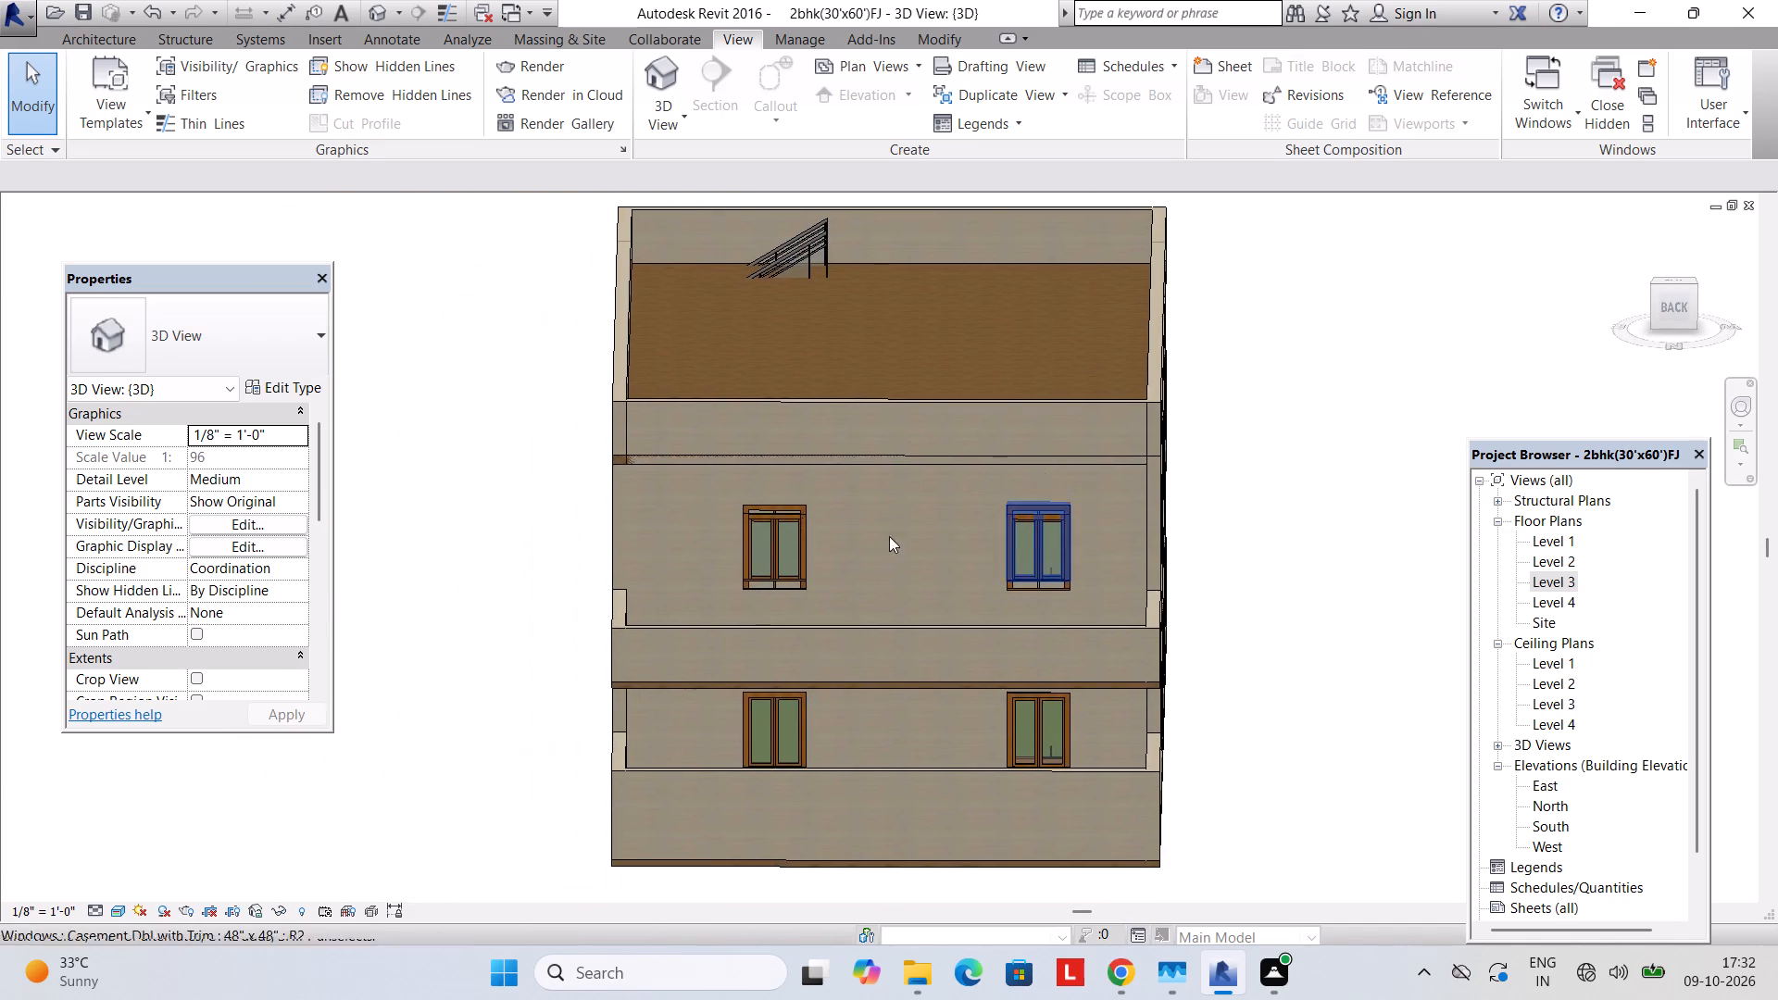
middle_click_drag(866, 541, 1251, 505, "shift")
middle_click_drag(910, 578, 1224, 572, "shift")
middle_click_drag(1173, 595, 878, 458)
middle_click_drag(1089, 593, 989, 578)
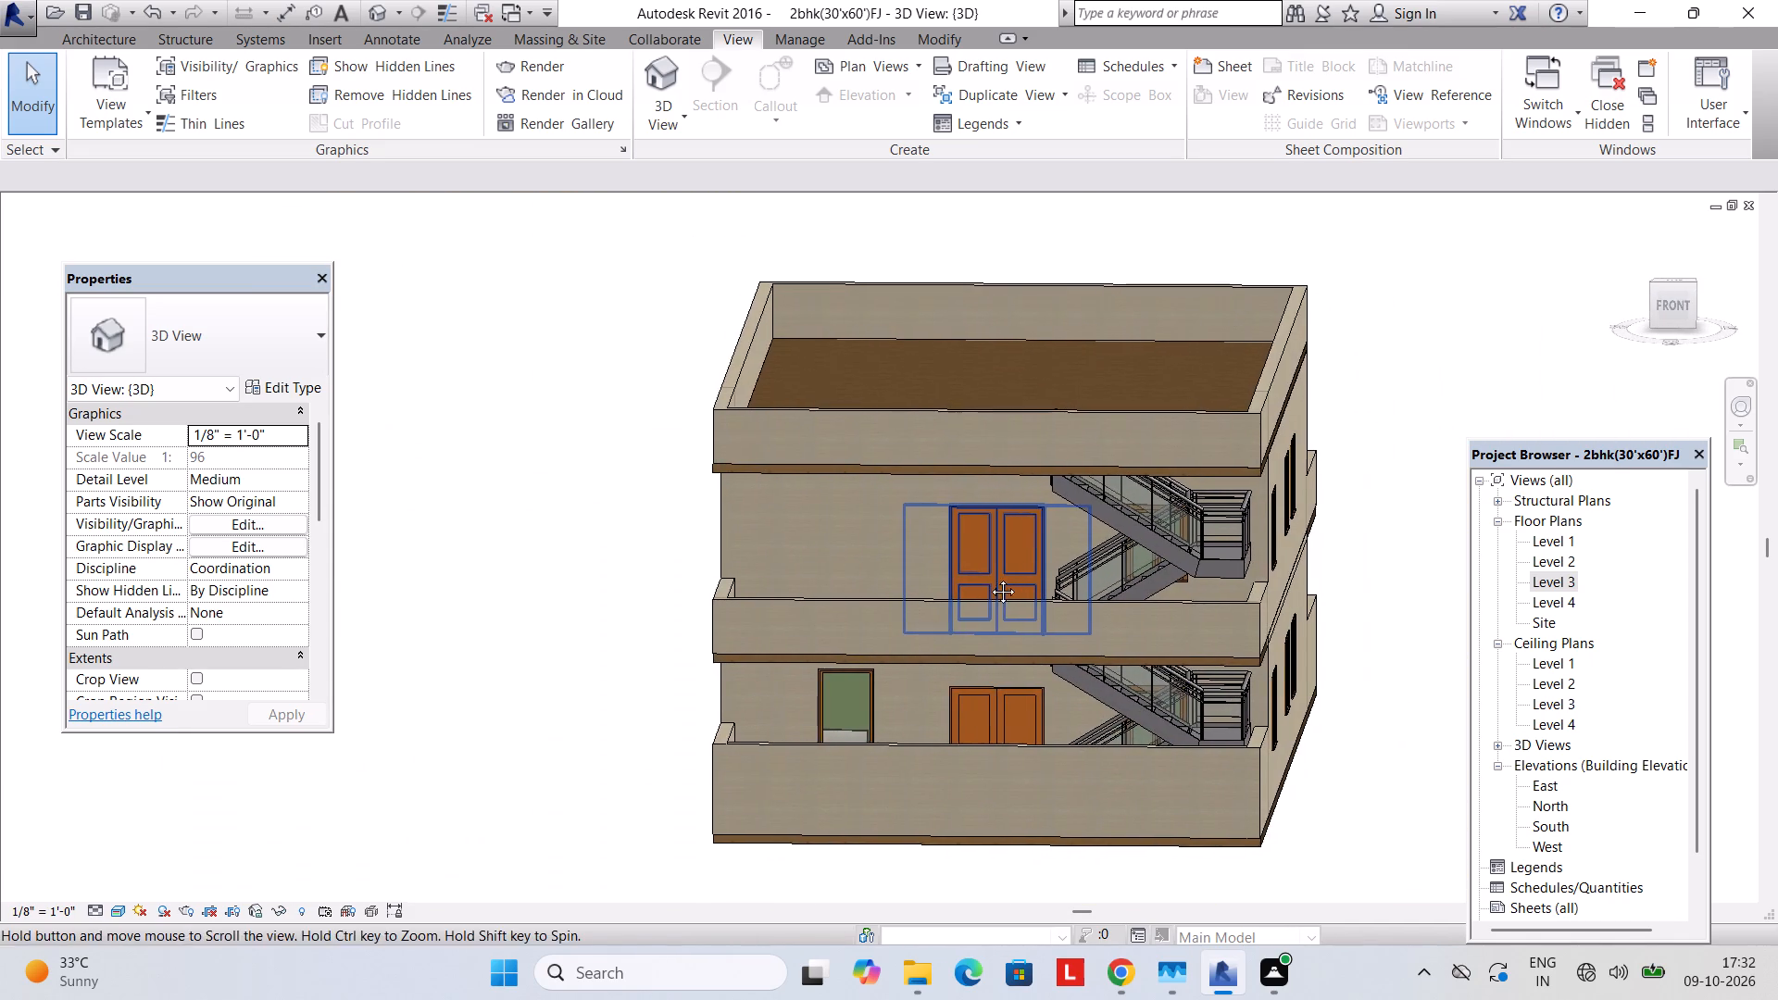
middle_click_drag(989, 578, 988, 578)
middle_click_drag(1095, 581, 1100, 591, "shift")
From the Level 1 plan, start loading a component family and browse the appliances in US Imperial's Specialty Equipment Domestic folder, including Washer and Refrigerator.
double_click(1562, 531)
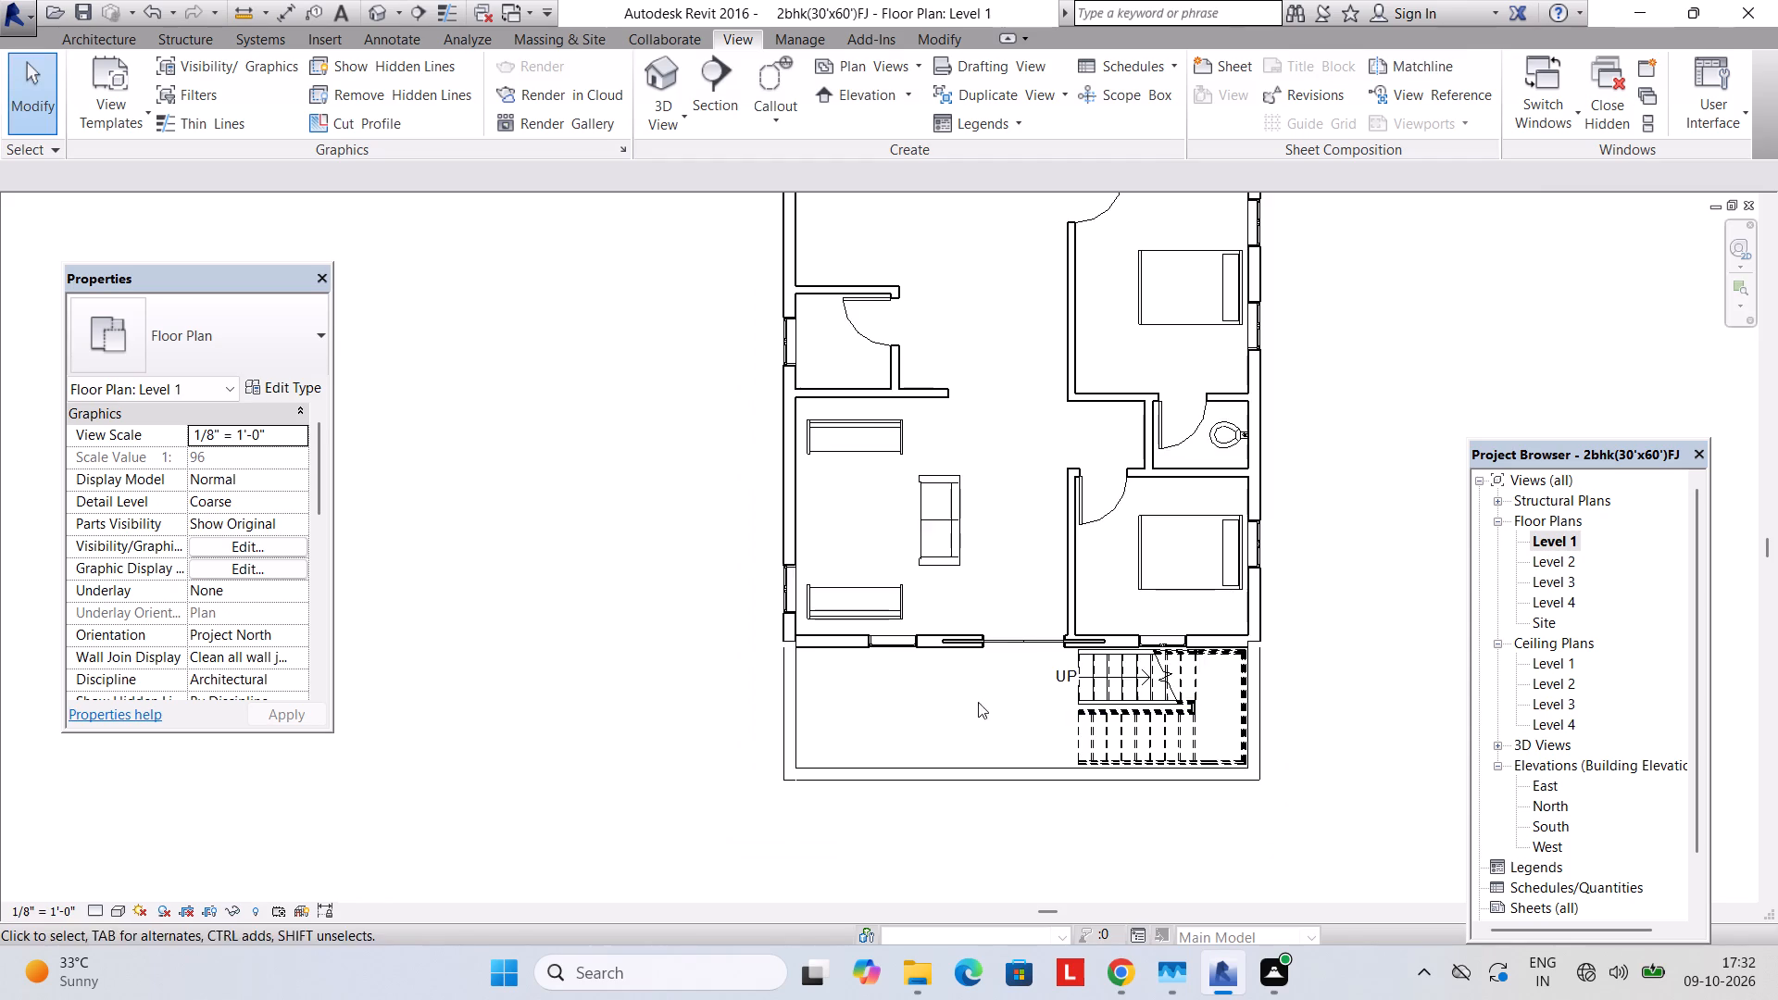
scroll(945, 644, "down", 2)
middle_click_drag(945, 645, 858, 660)
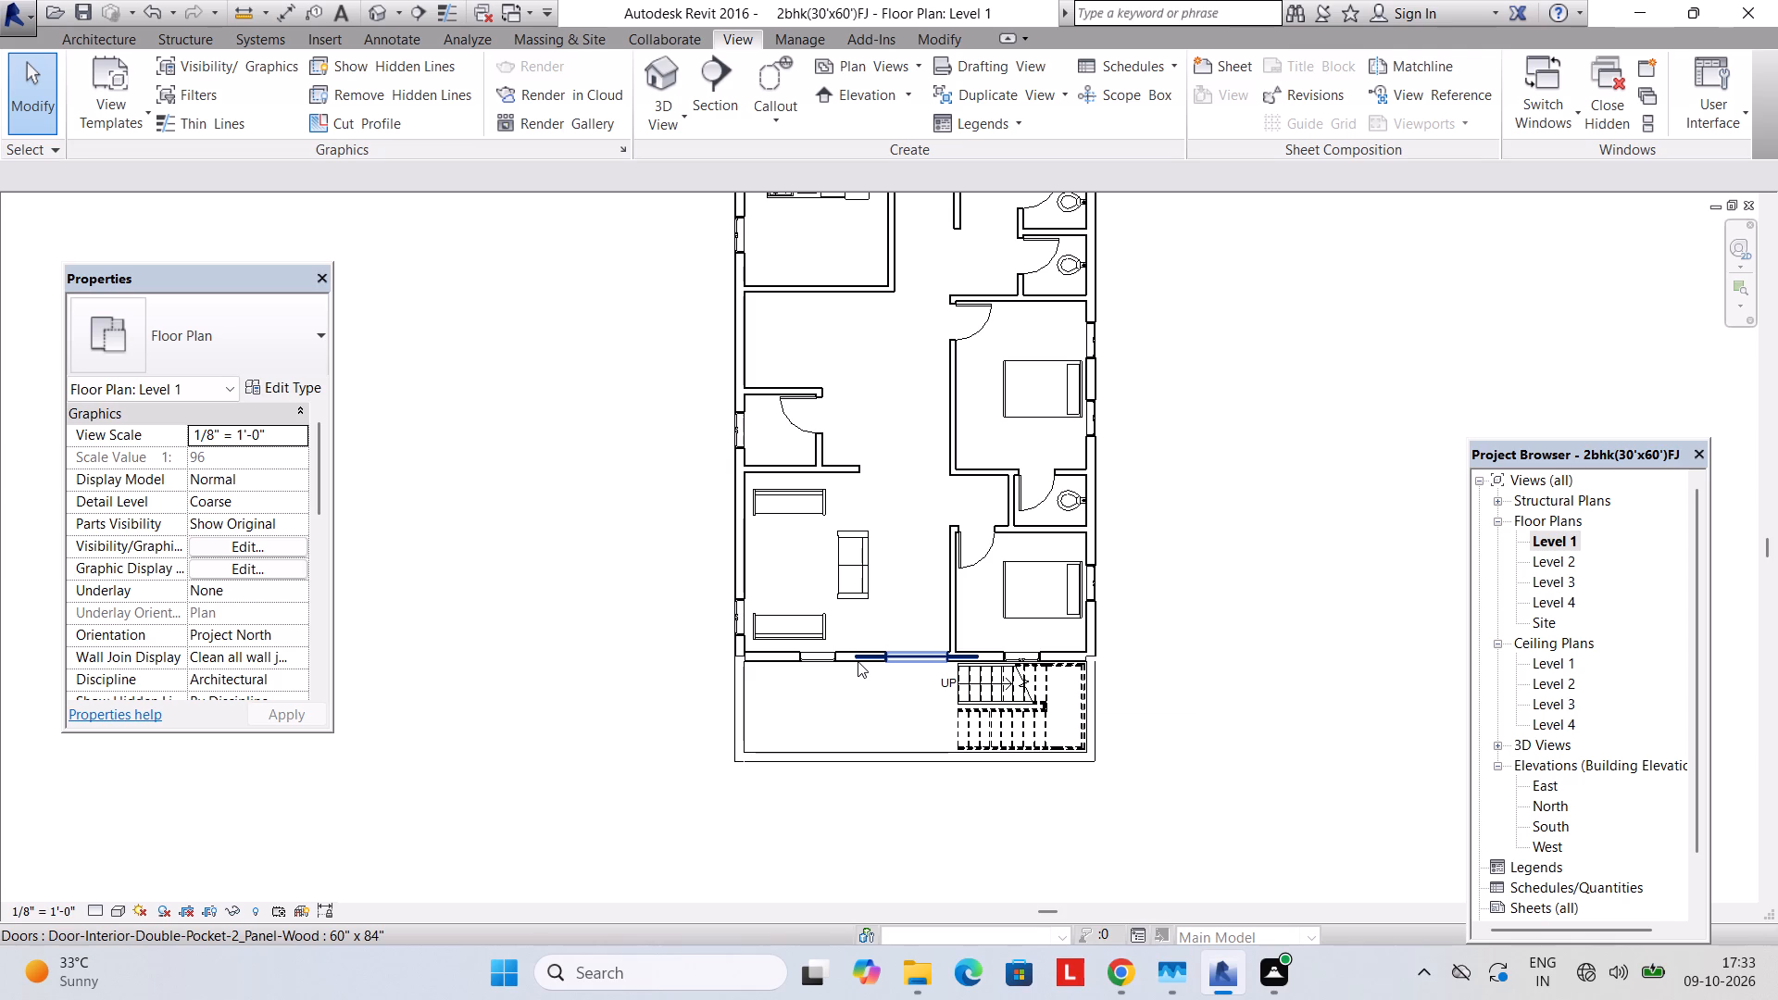
key("Escape")
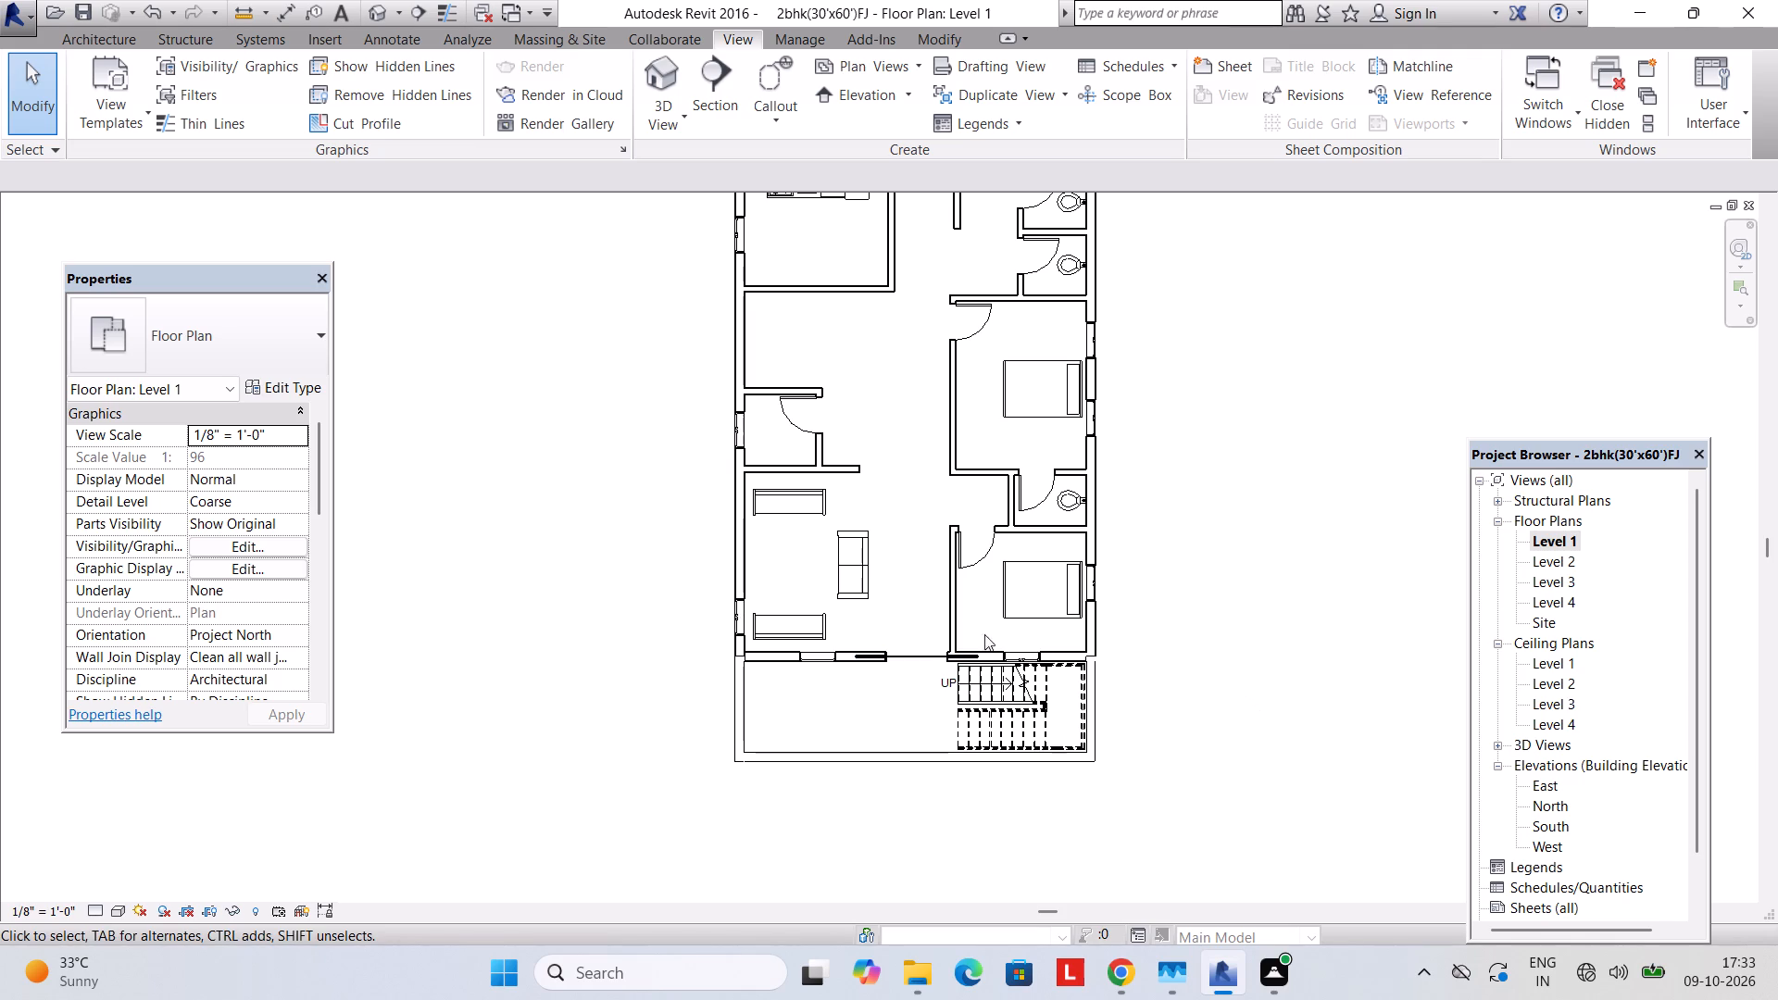
left_click(60, 38)
left_click(292, 110)
left_click(310, 166)
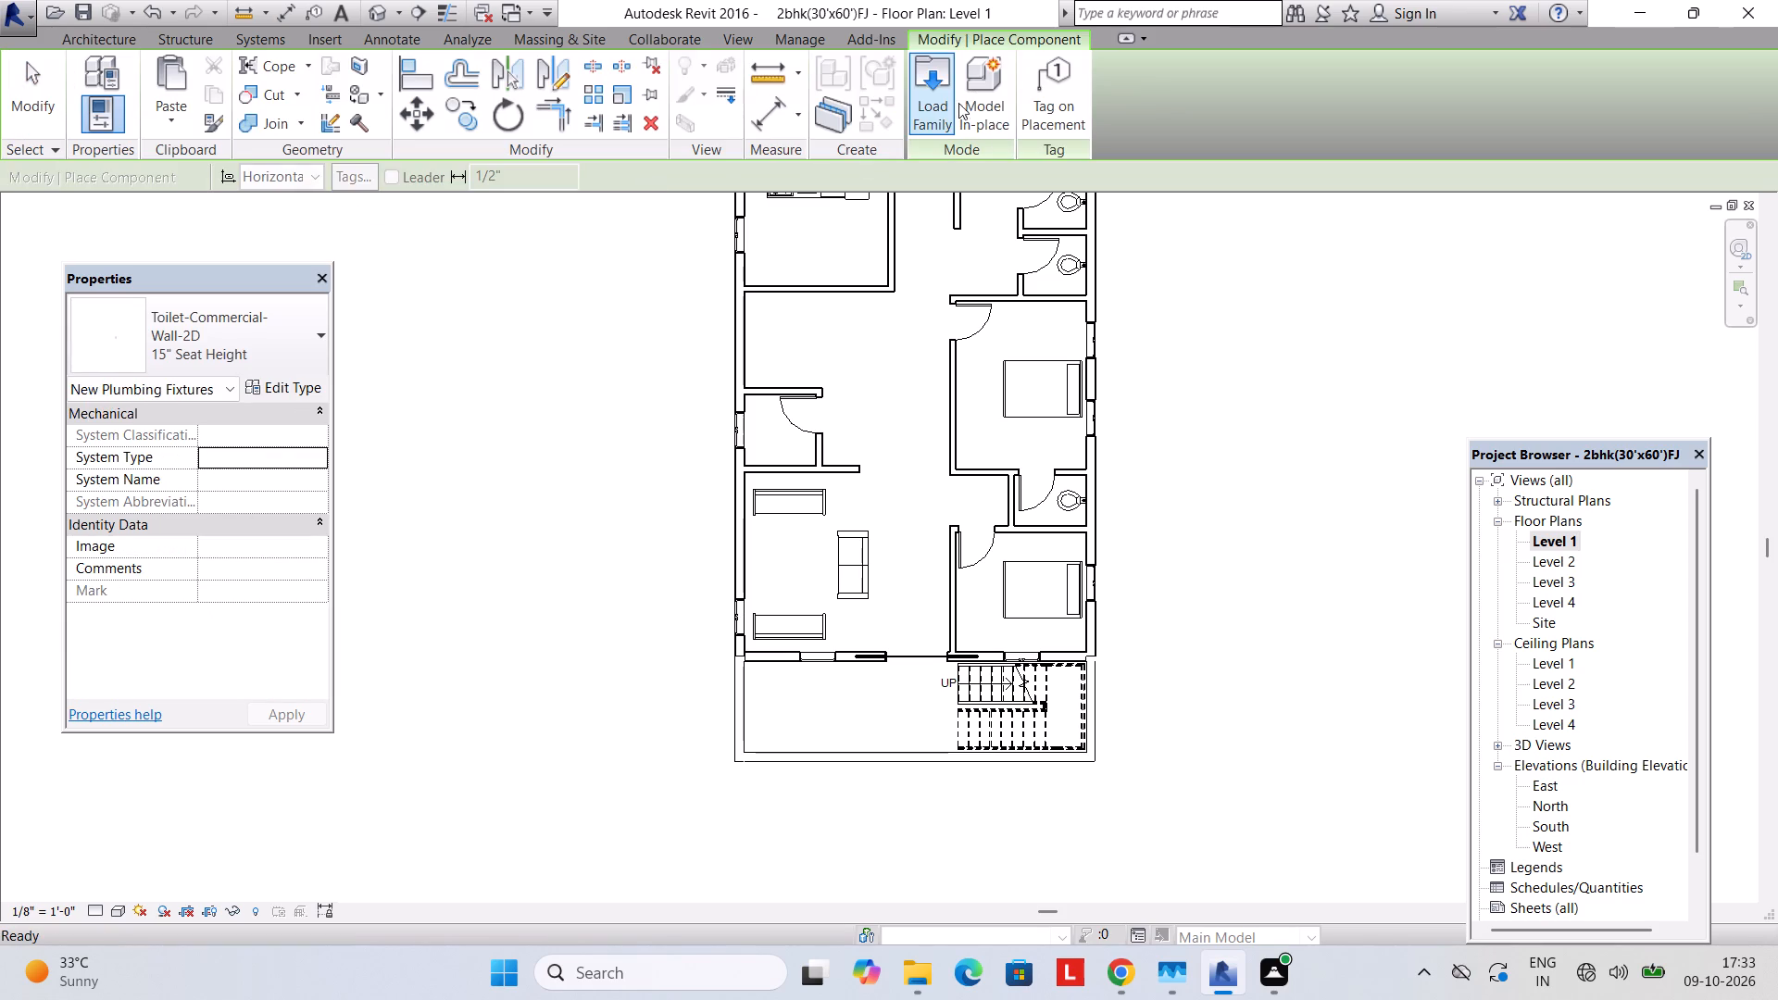
left_click(948, 105)
left_click(763, 252)
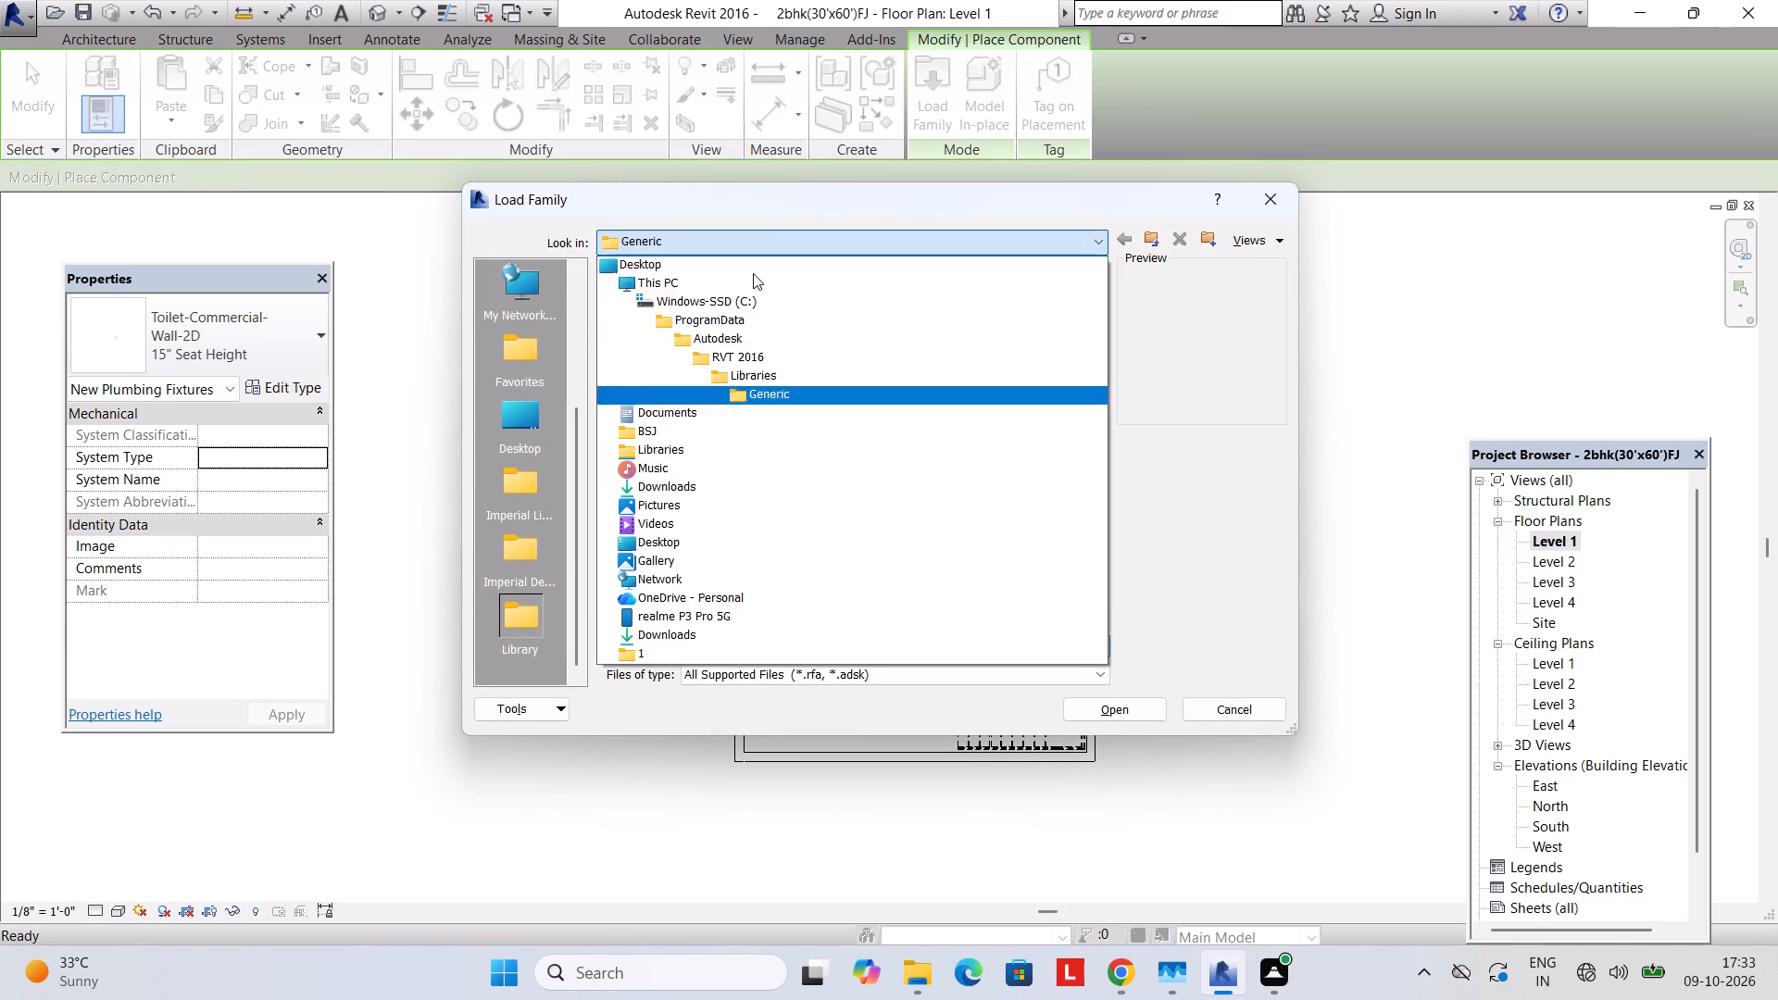
left_click(737, 378)
double_click(719, 335)
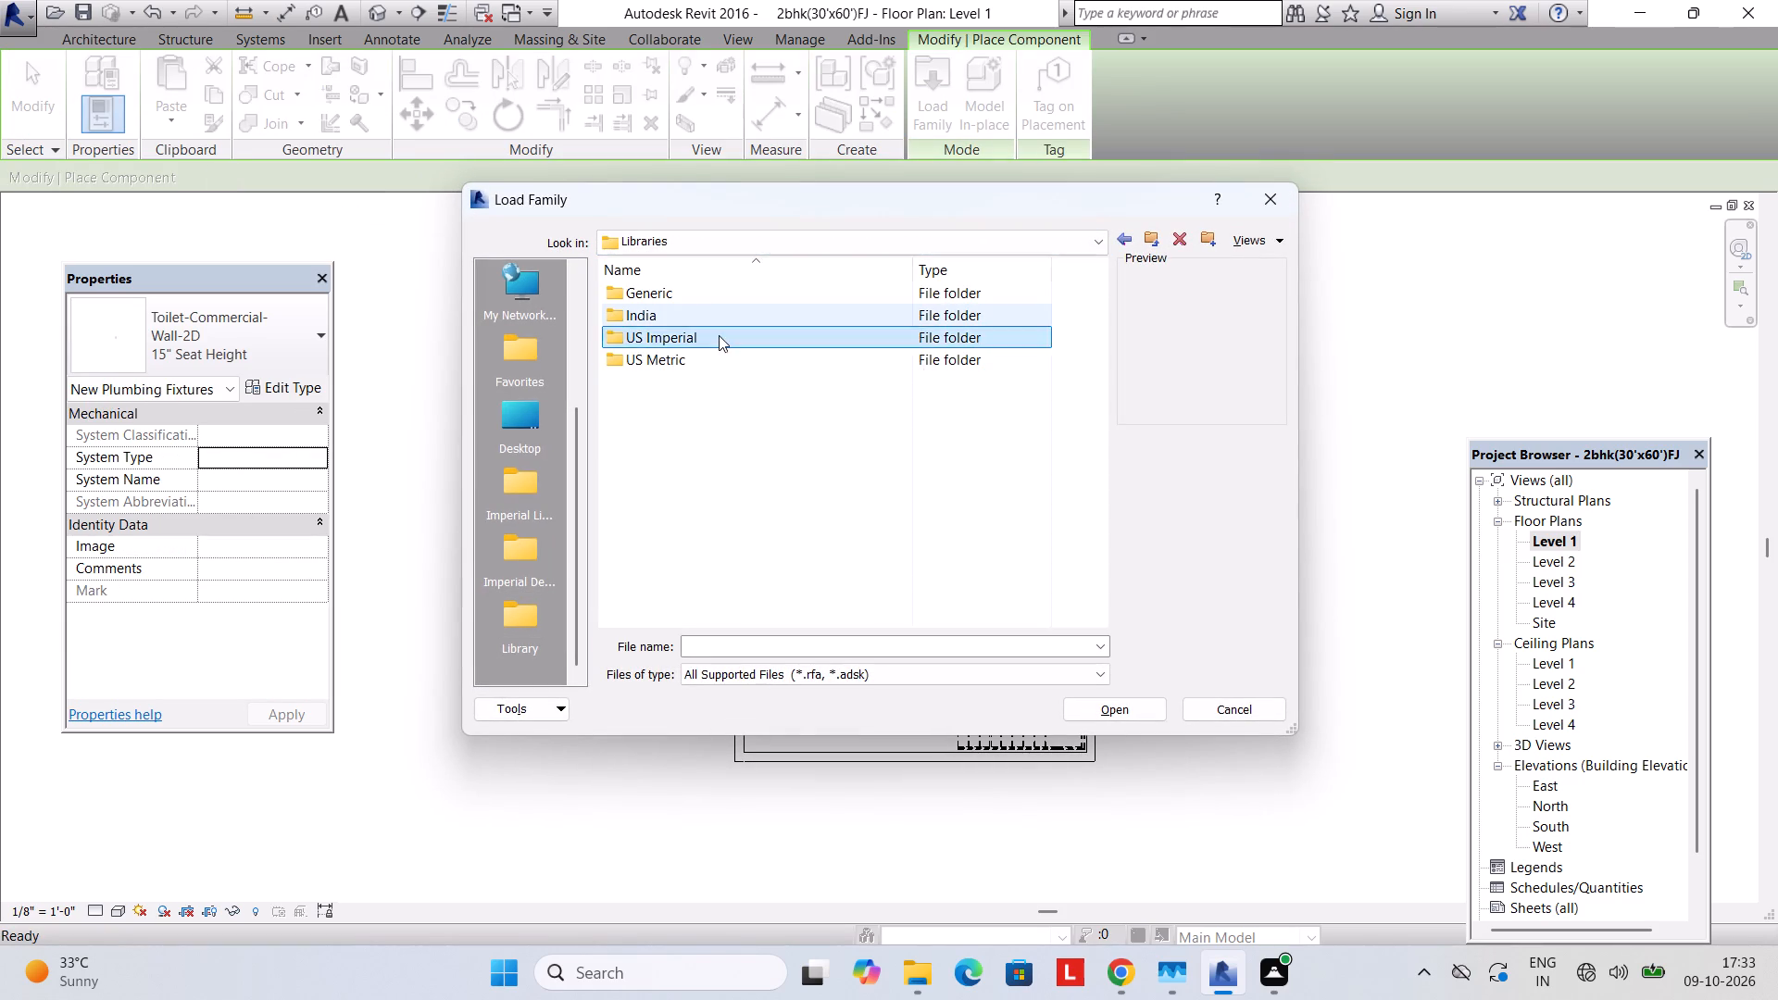
scroll(761, 620, "down", 3)
scroll(690, 487, "down", 3)
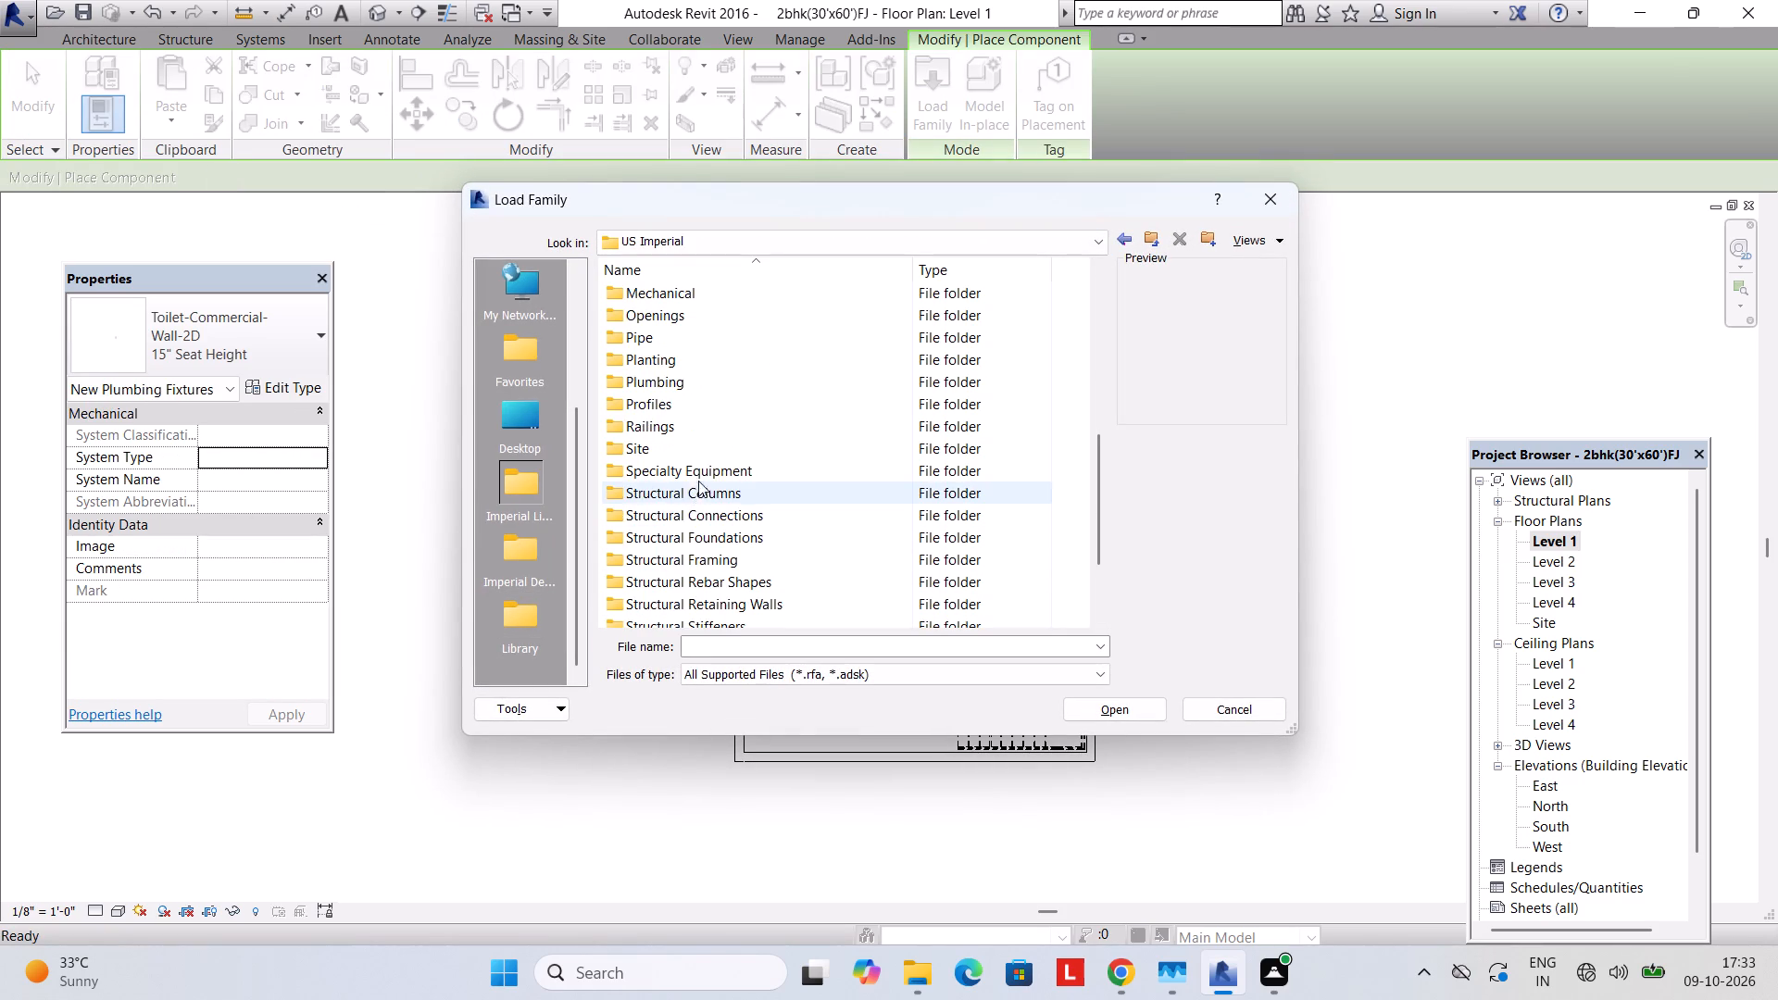
double_click(700, 478)
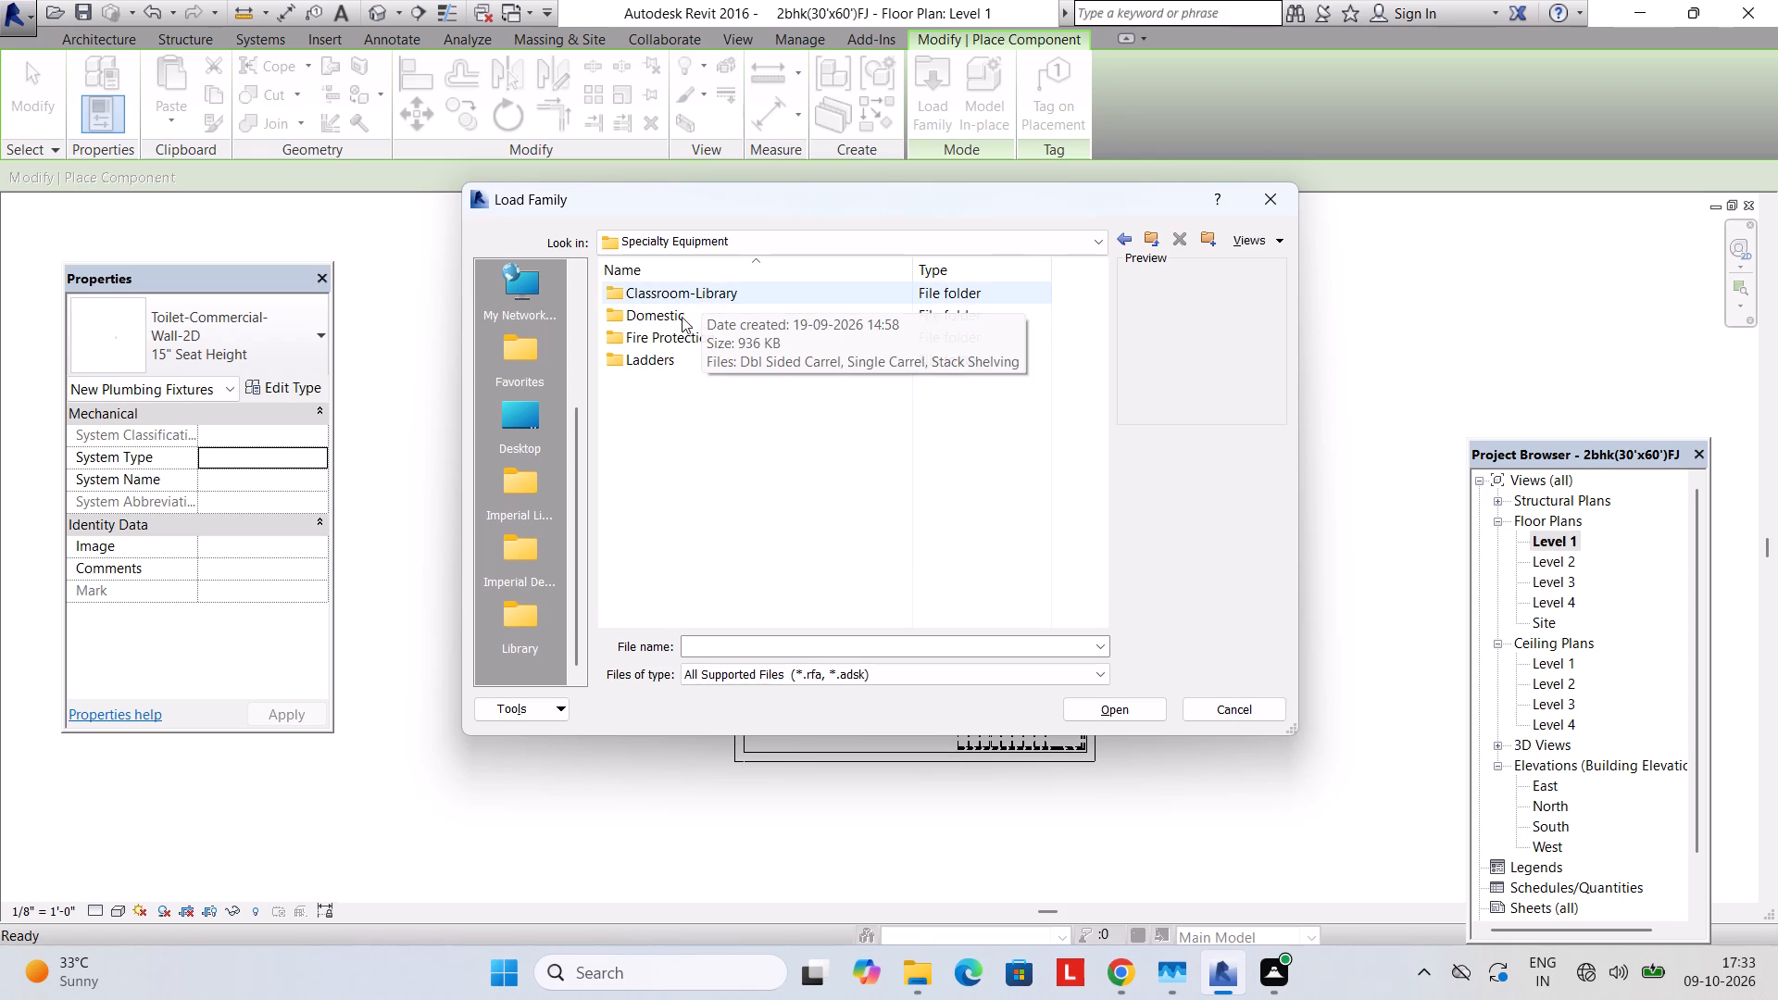
double_click(661, 322)
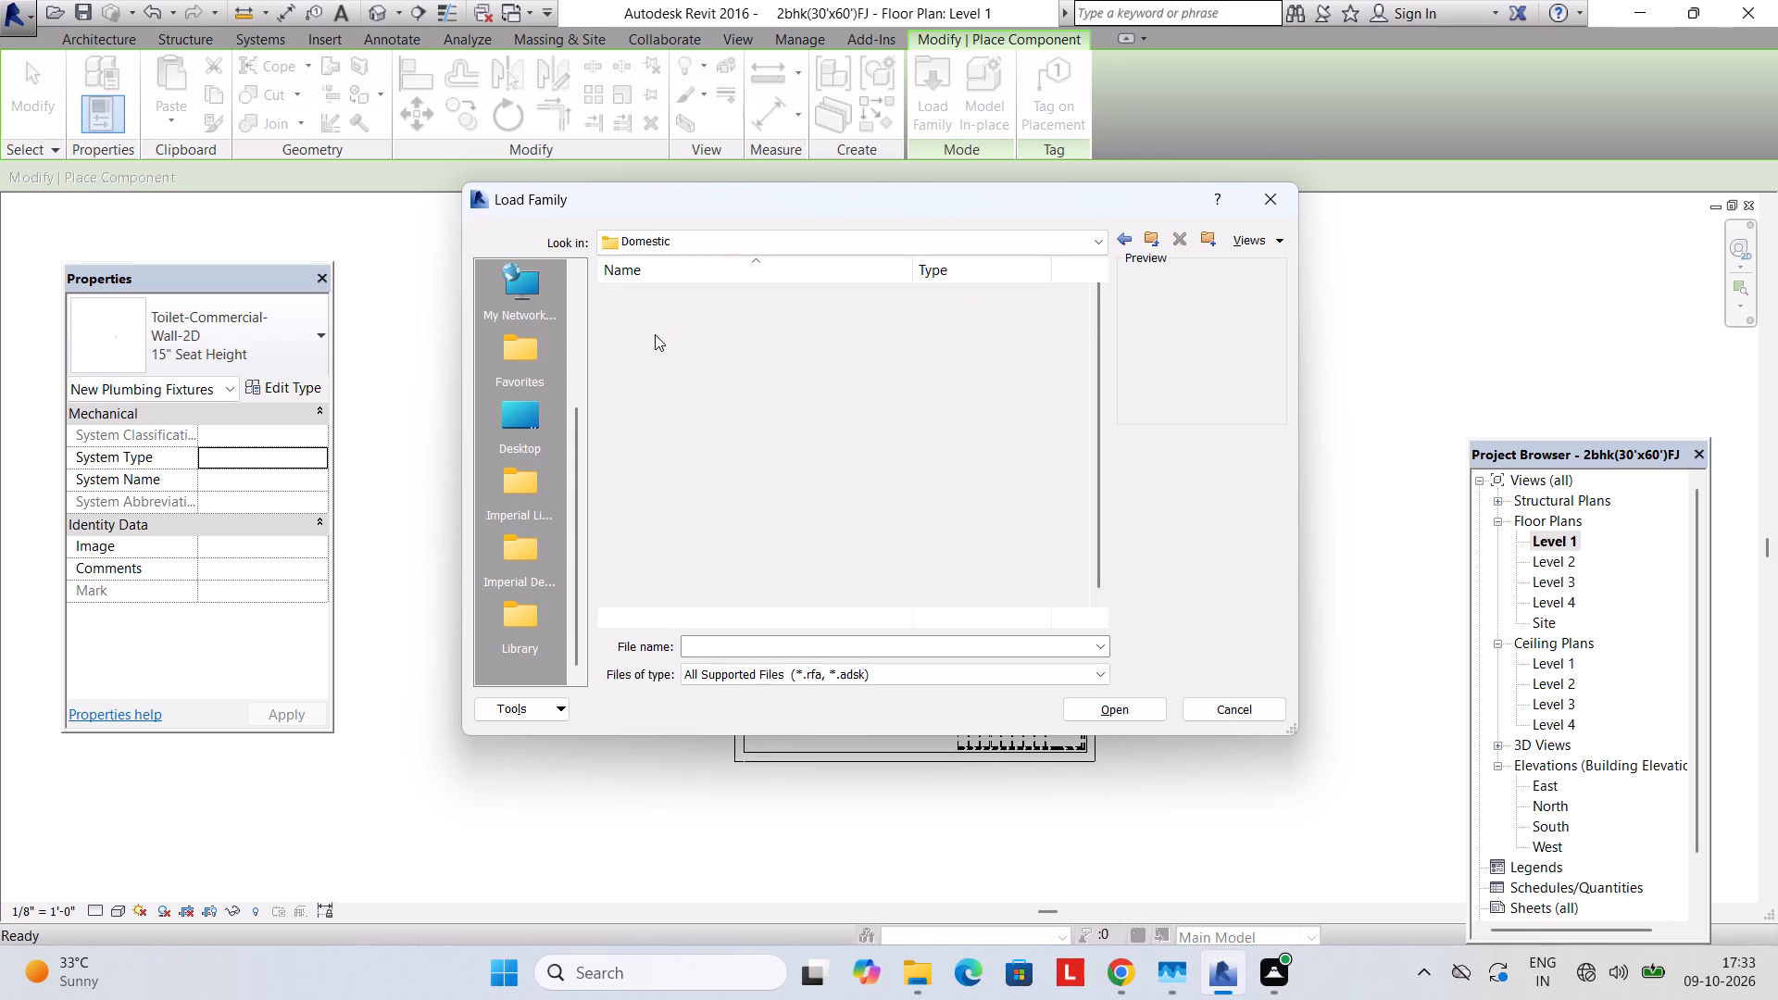
left_click(666, 559)
left_click(666, 533)
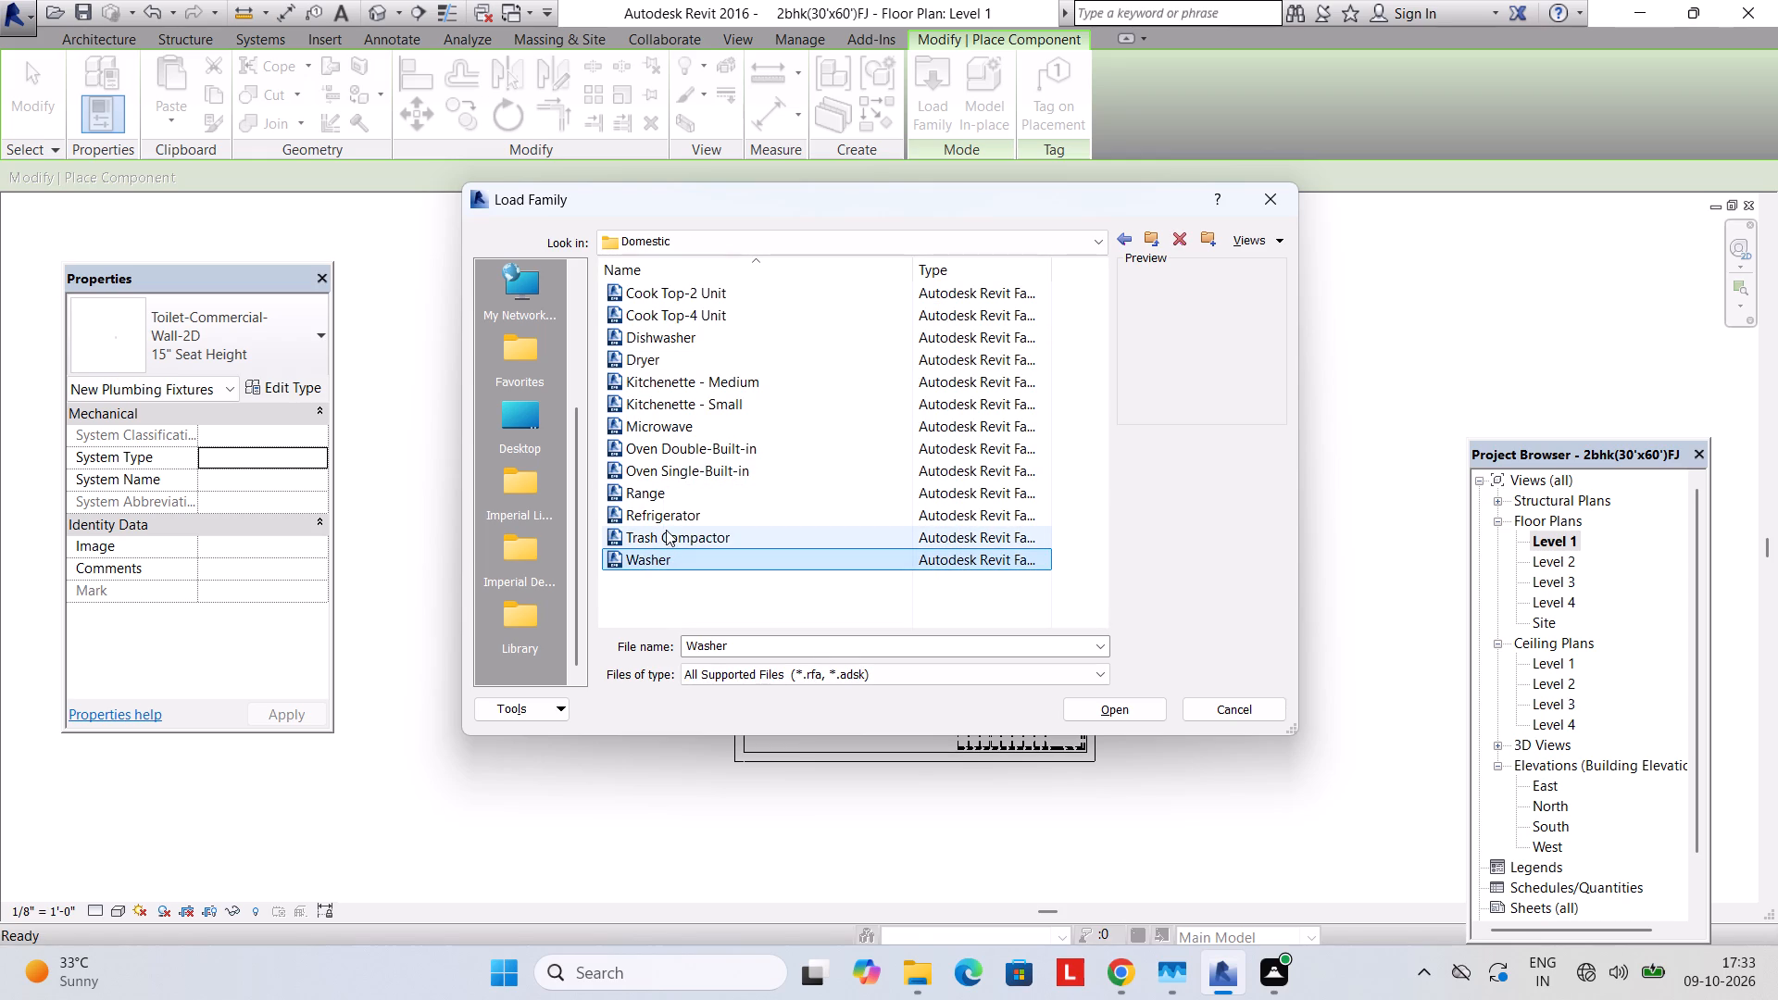
left_click(674, 505)
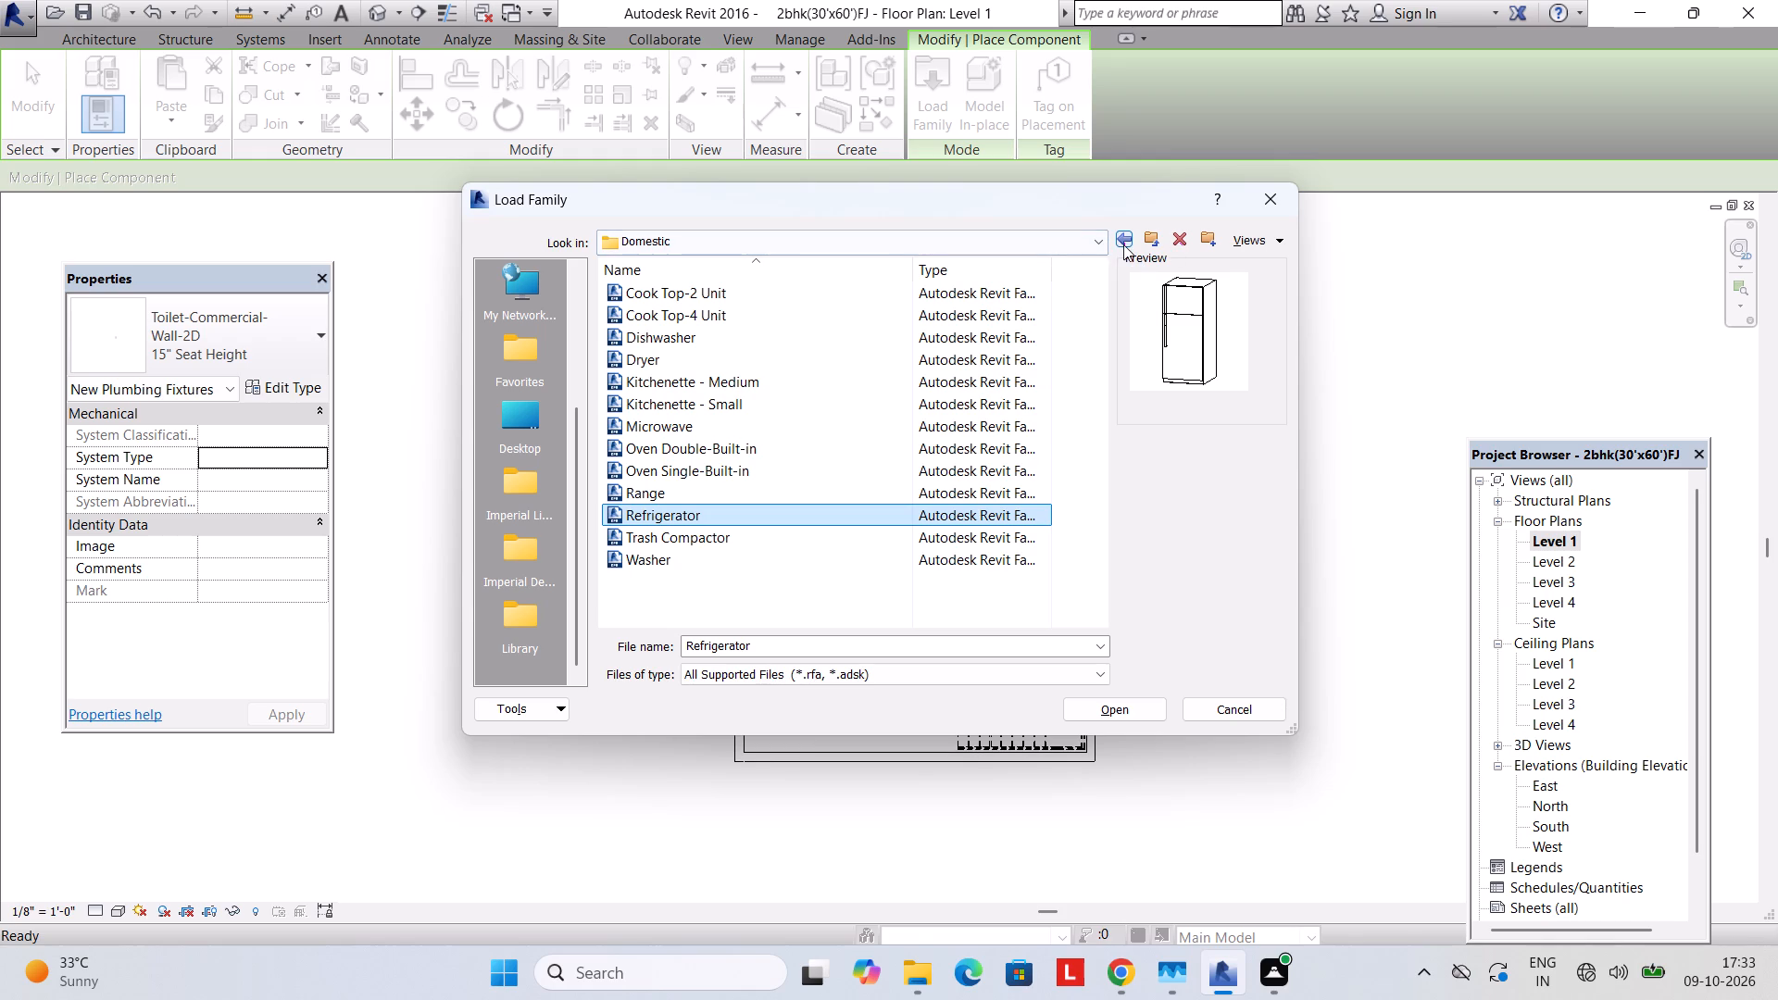
Browse the Ladders, Domestic and Classroom-Library families in US Imperial's Specialty Equipment folder, plus the Detail Items folders, for suitable components.
left_click(1123, 244)
double_click(695, 356)
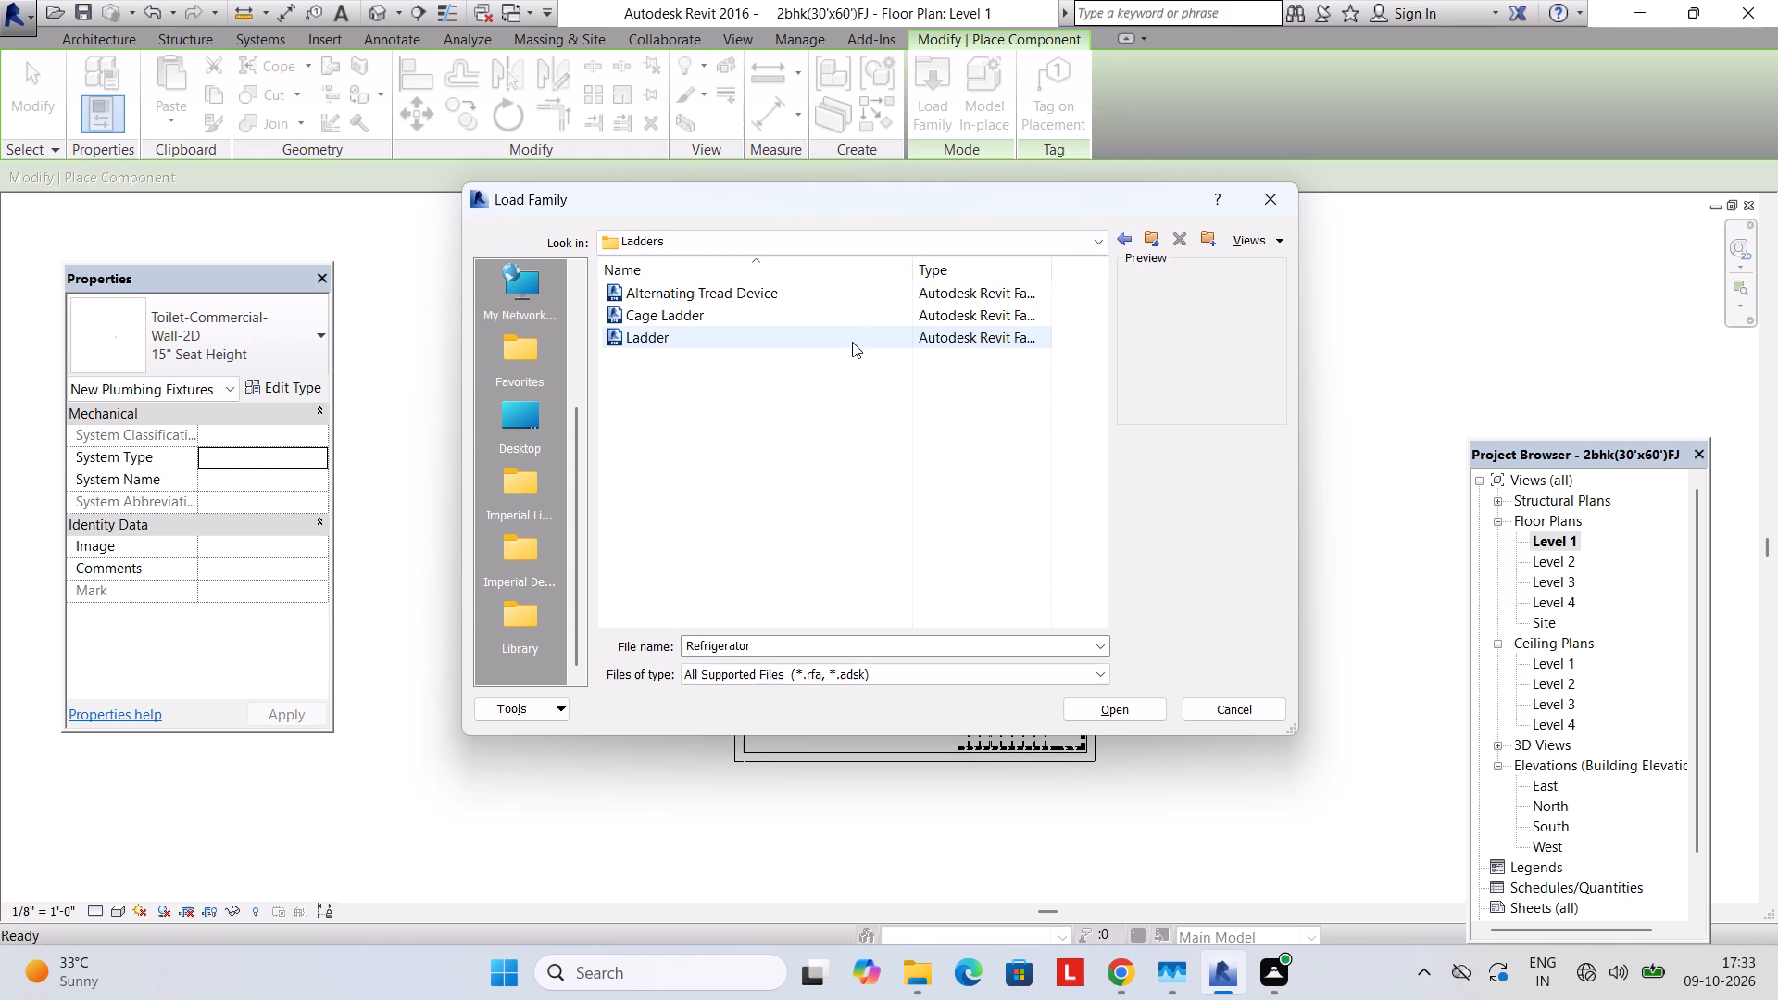
left_click(804, 342)
left_click(806, 317)
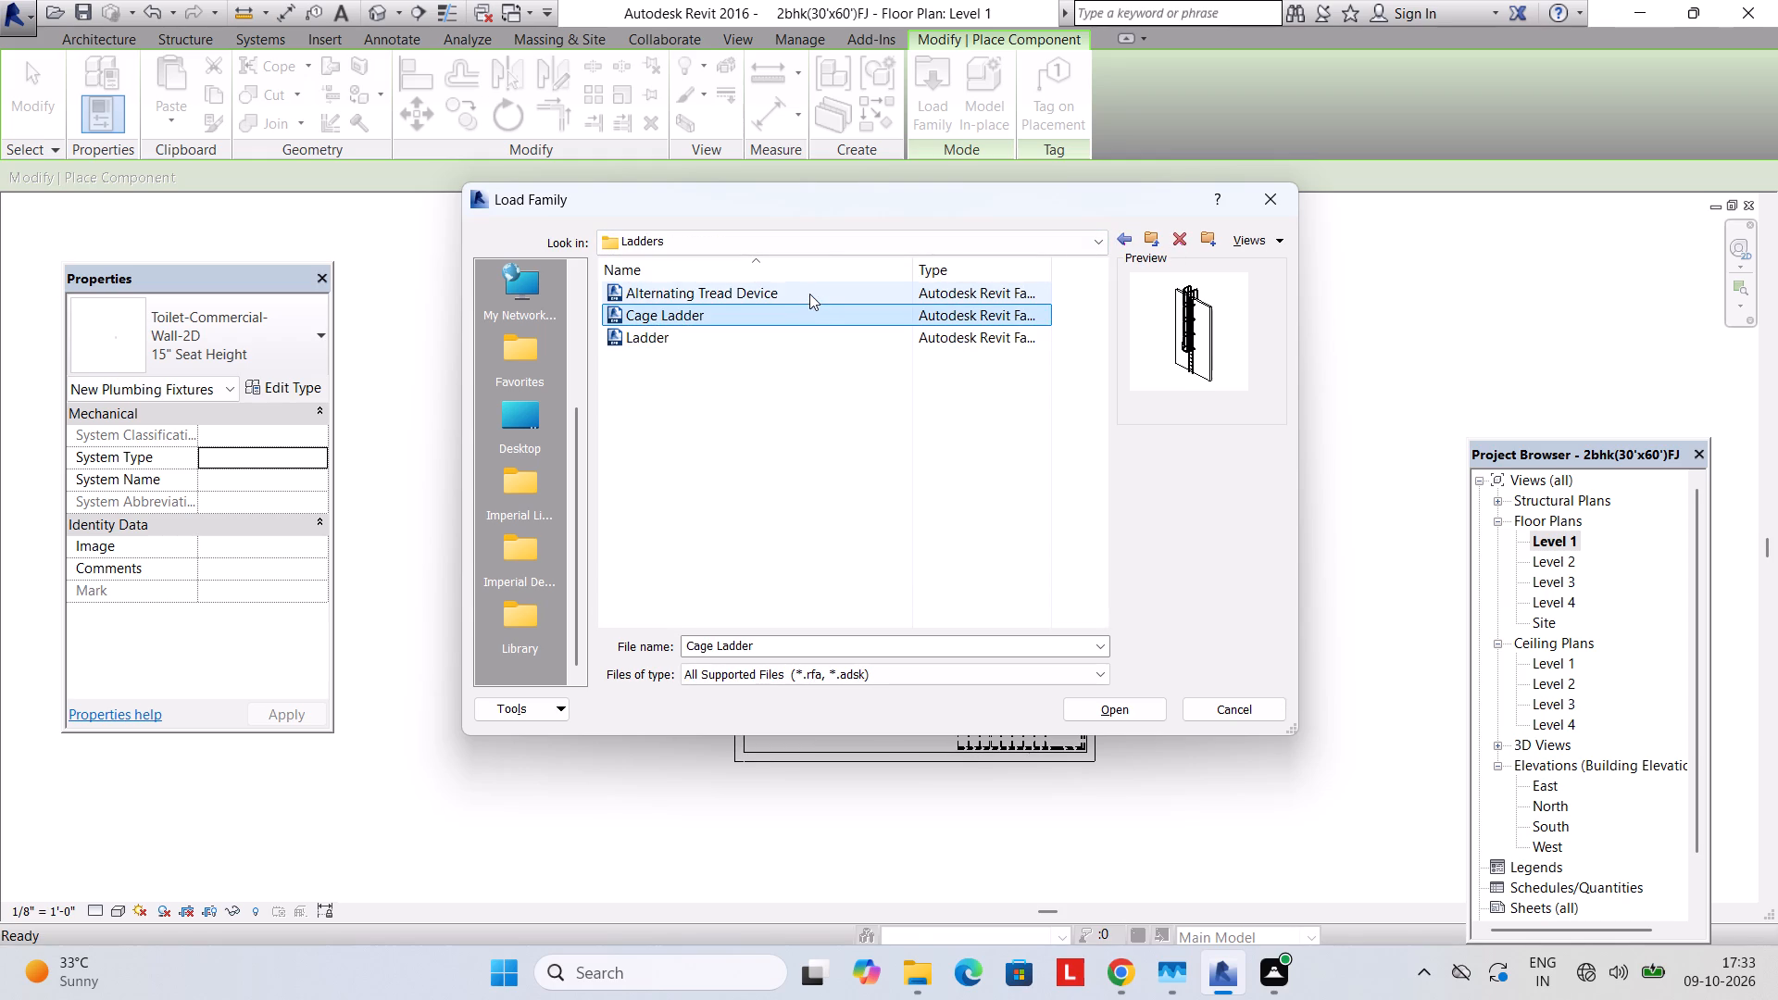
left_click(809, 294)
left_click(1122, 241)
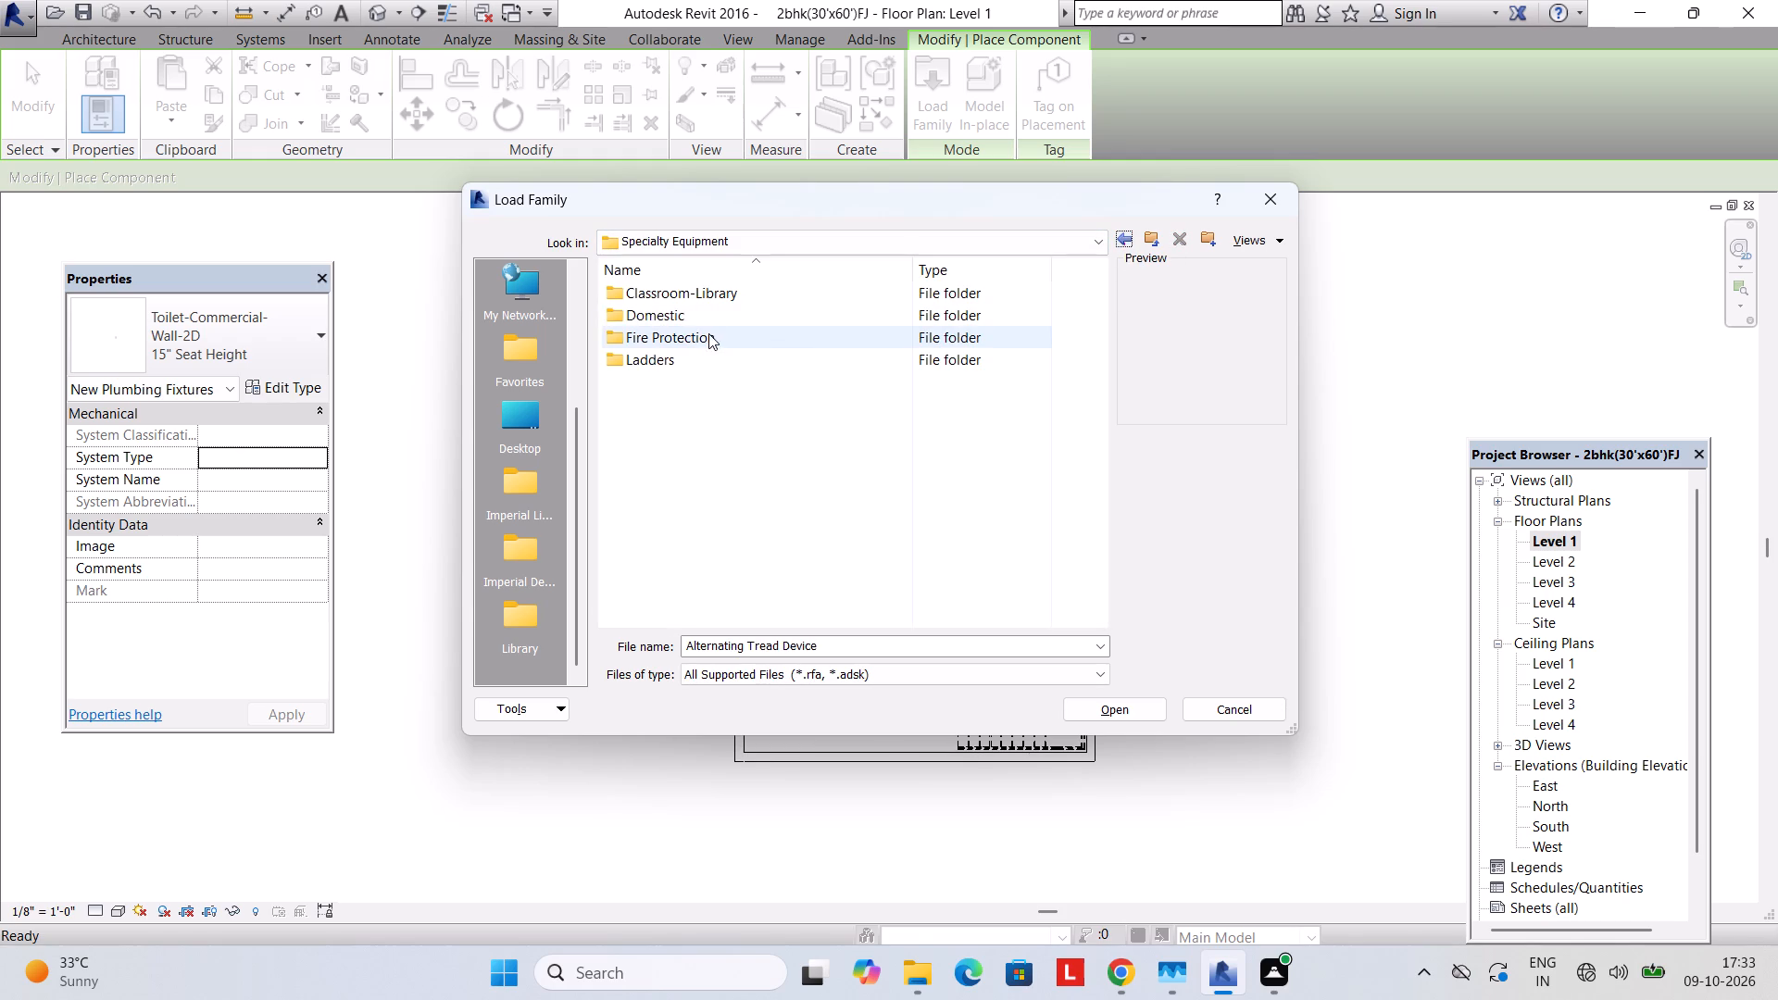
double_click(698, 315)
left_click(1117, 245)
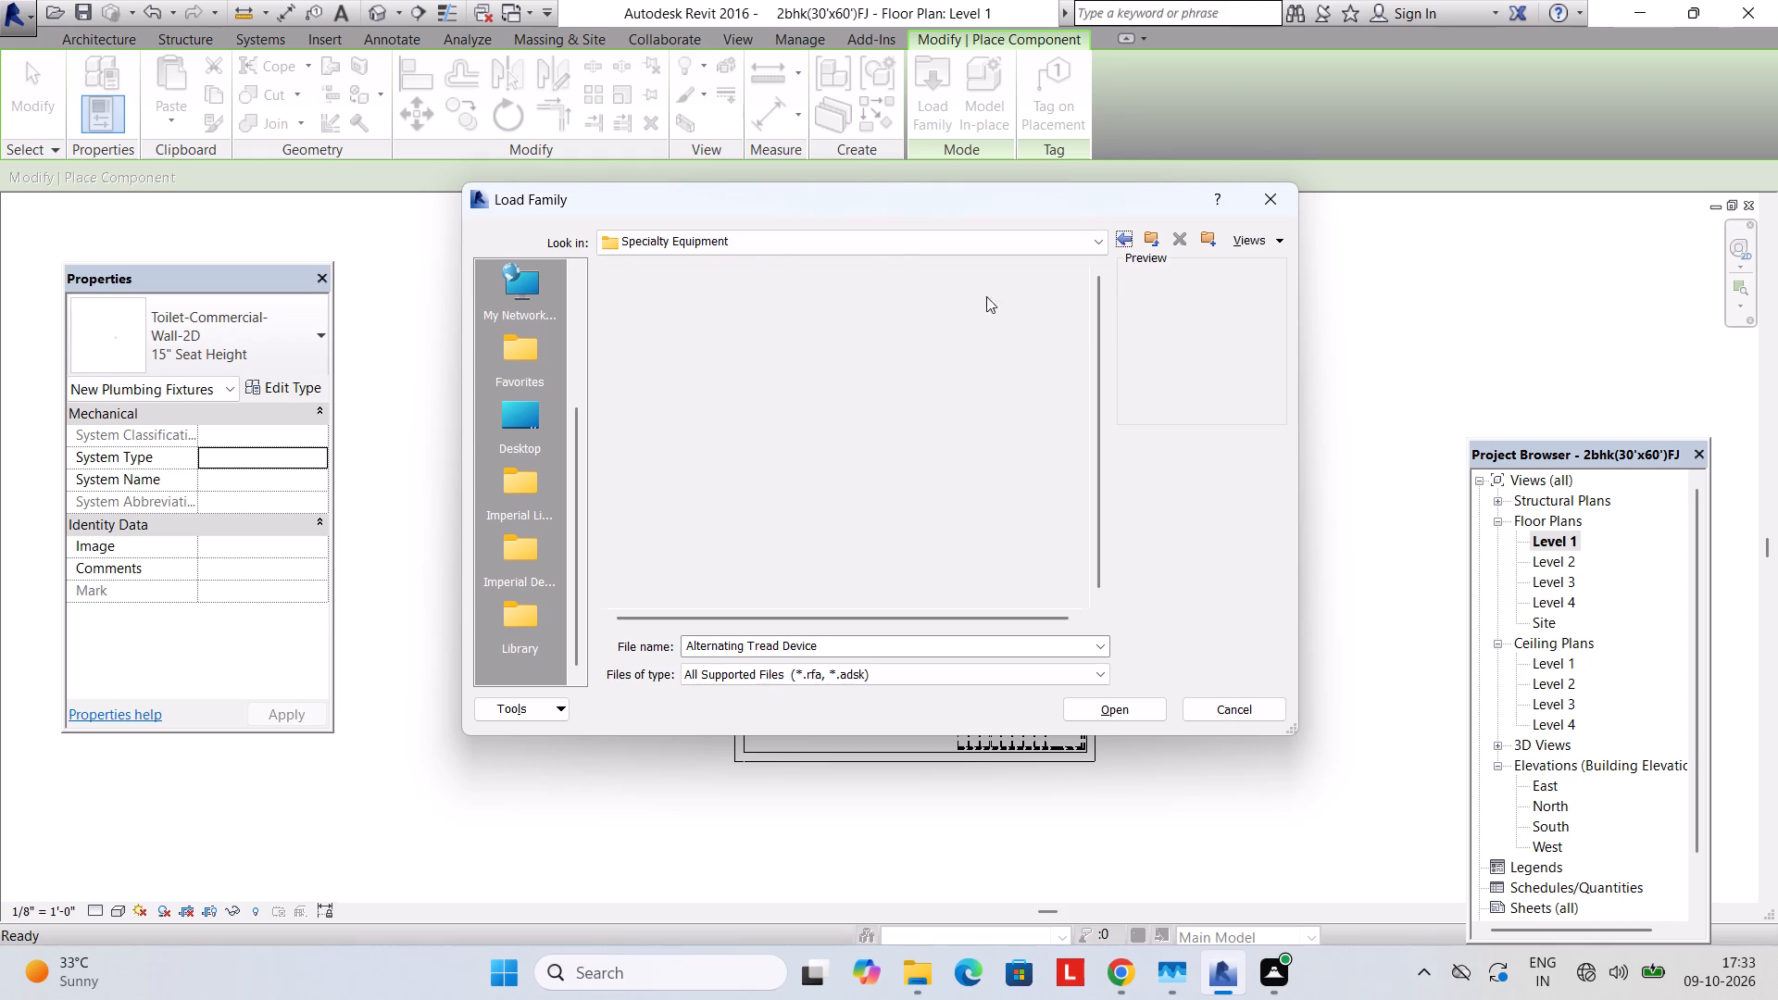
double_click(770, 298)
left_click(753, 306)
left_click(753, 291)
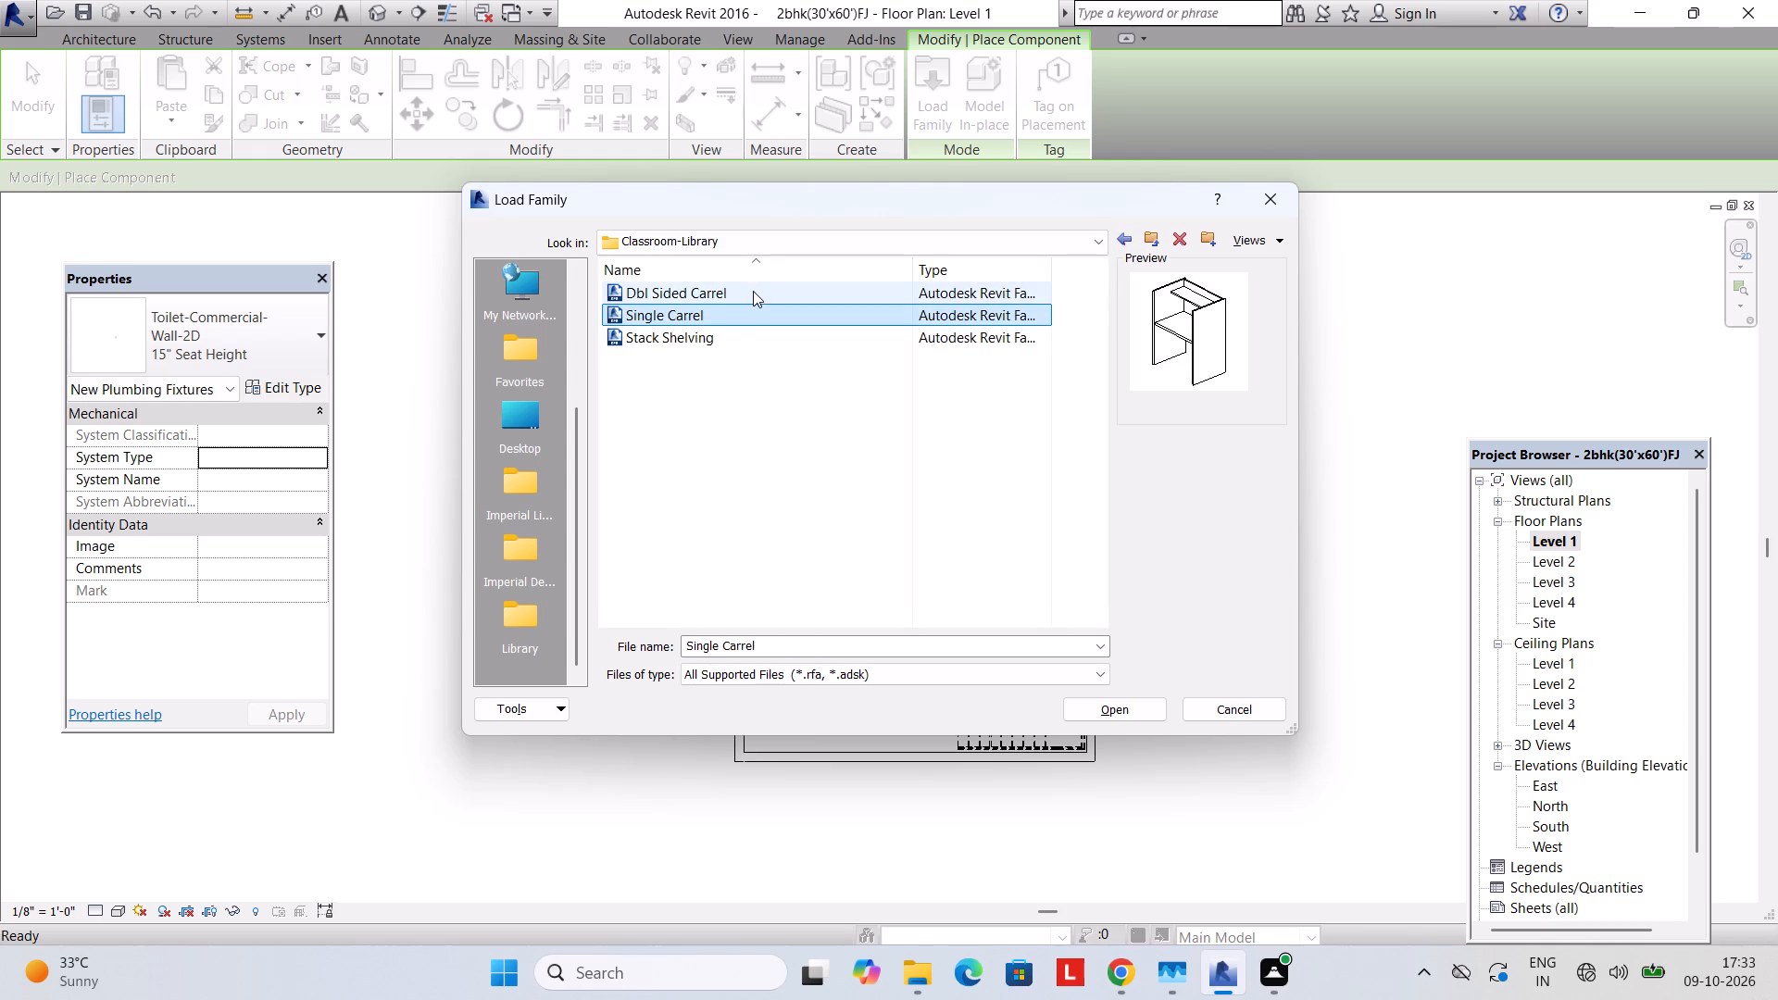
left_click(758, 342)
double_click(1123, 238)
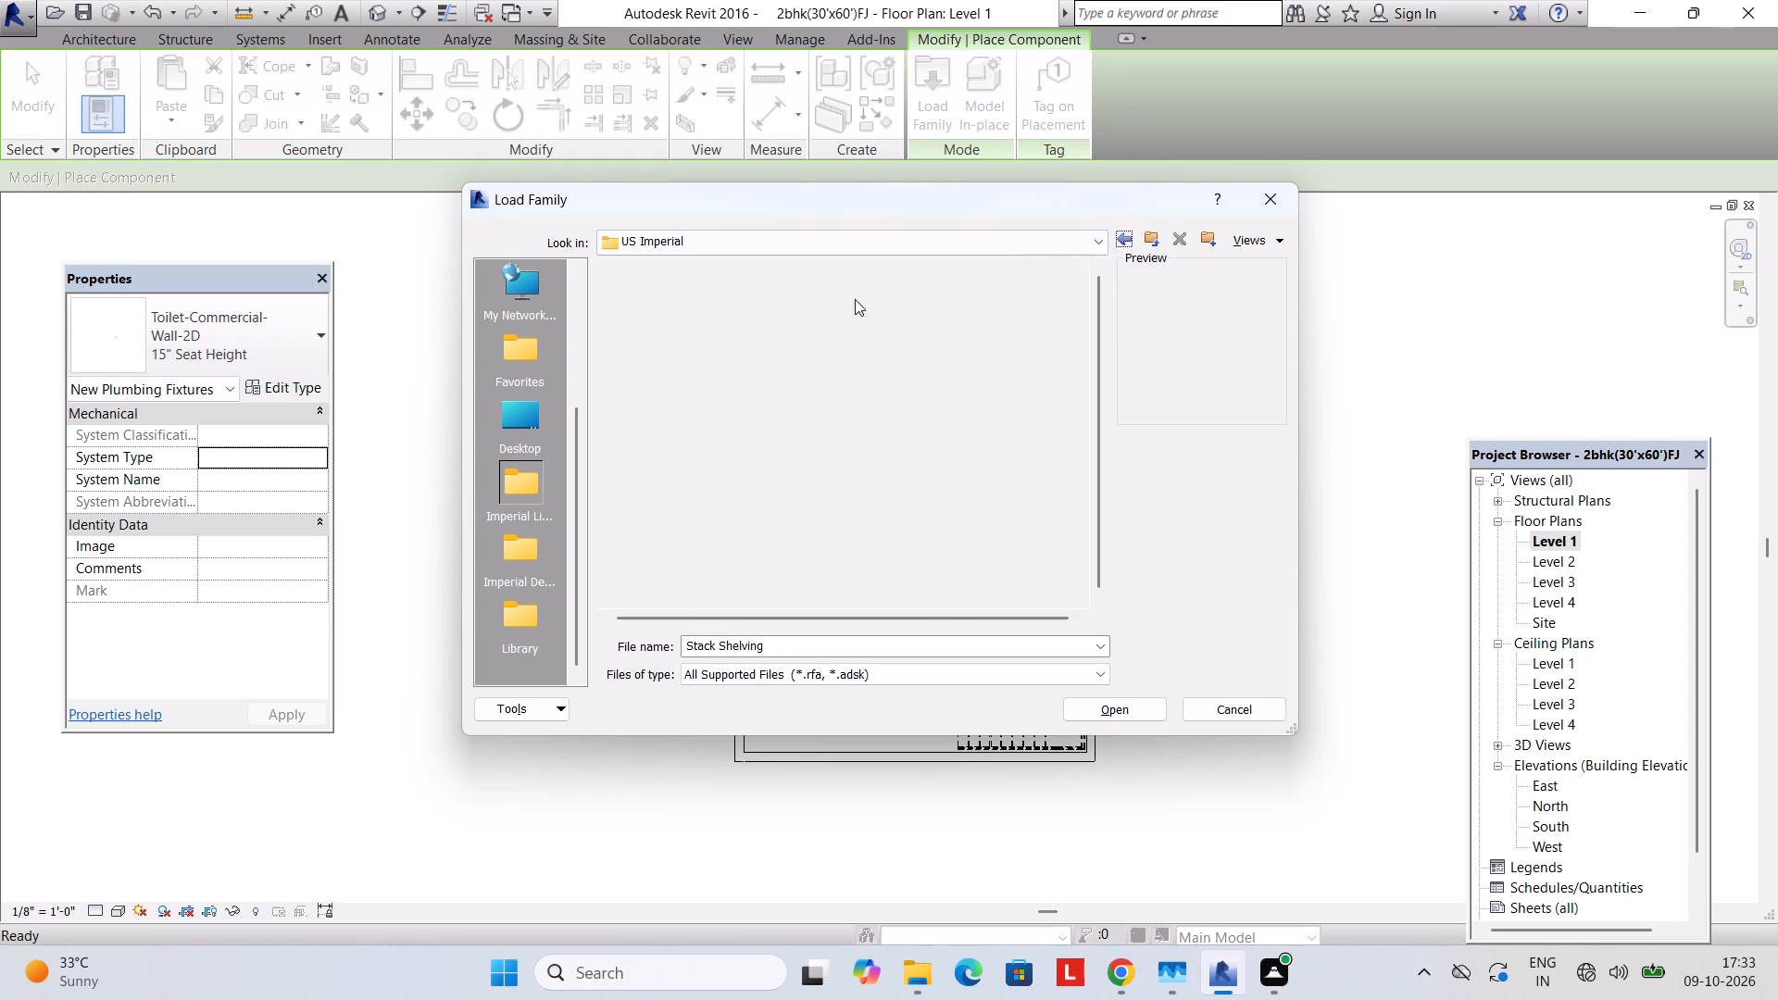
scroll(700, 458, "down", 8)
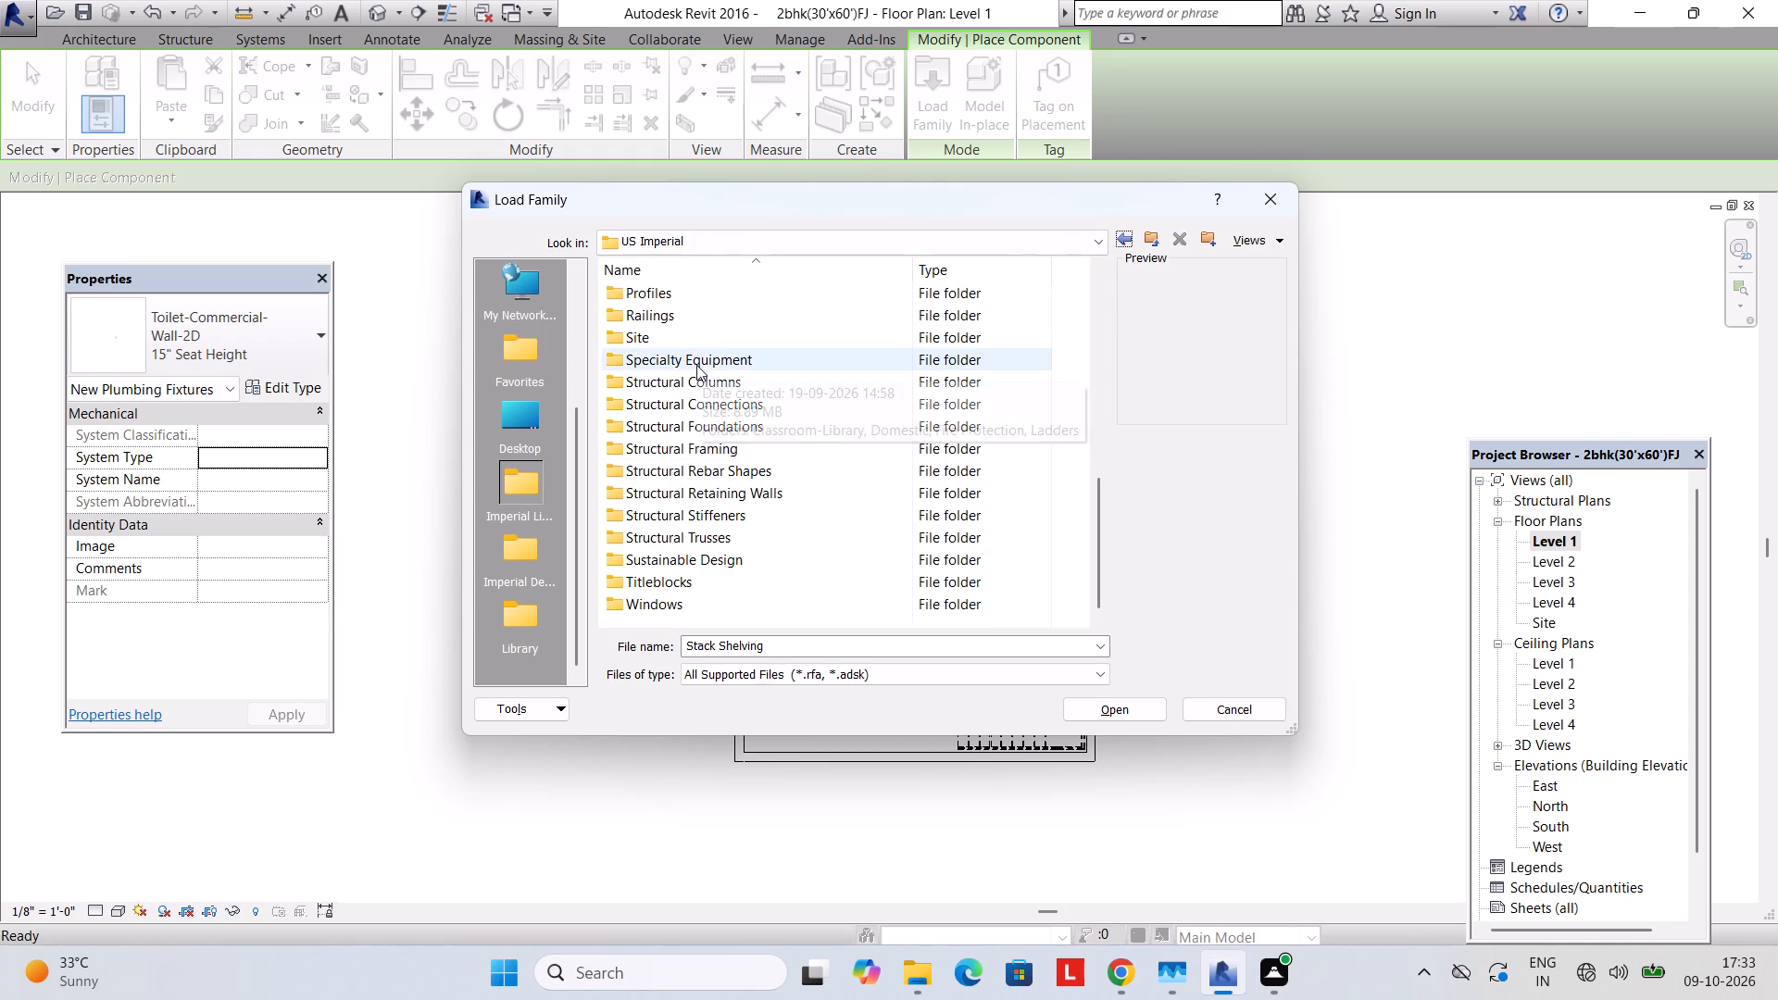
double_click(697, 359)
double_click(716, 316)
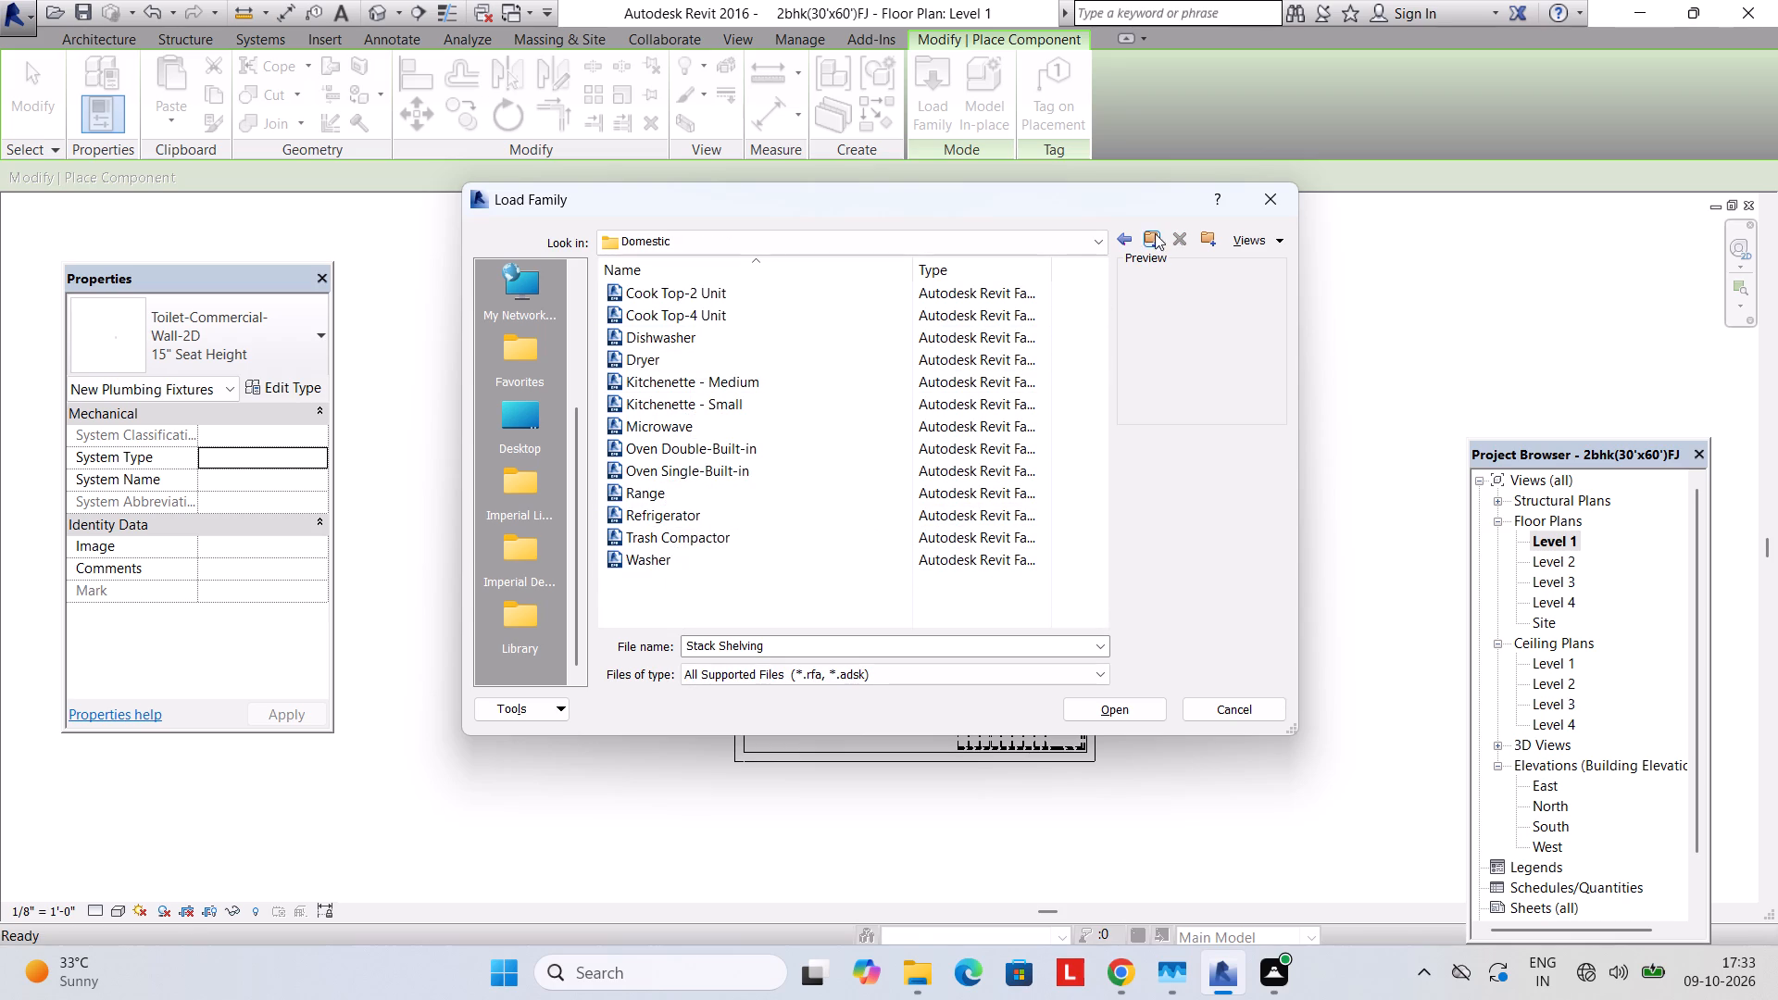
left_click(1117, 237)
left_click(1116, 239)
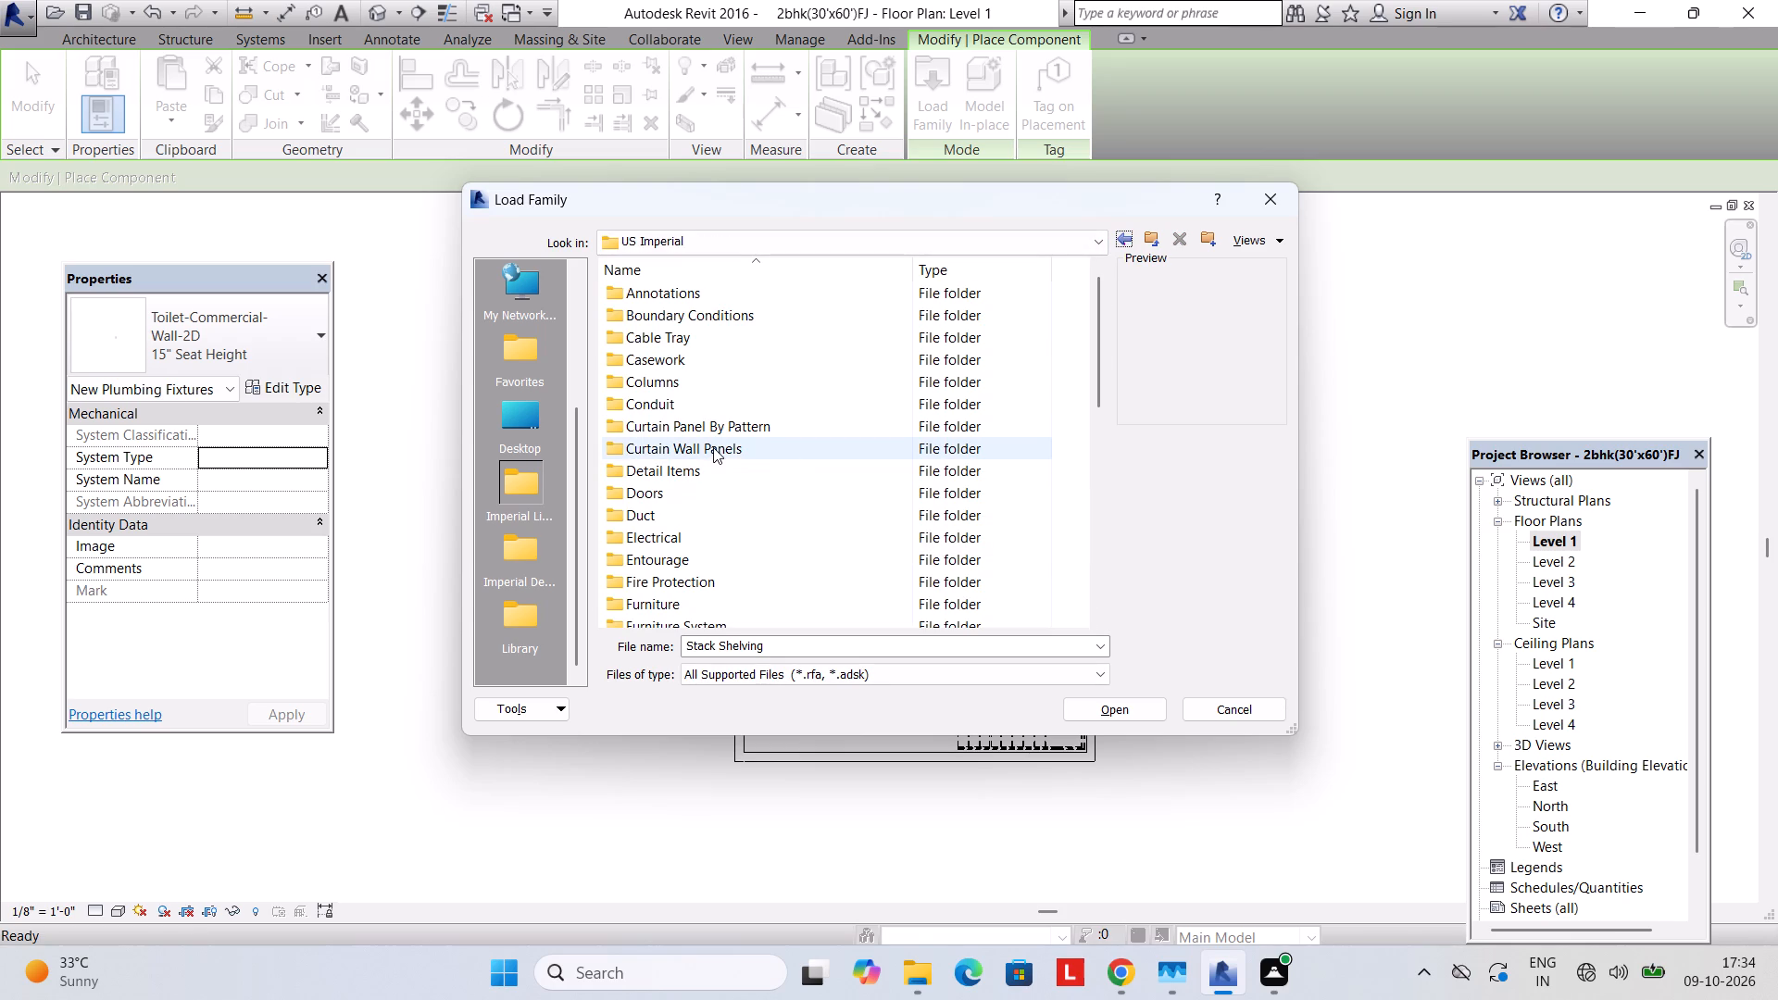
double_click(707, 476)
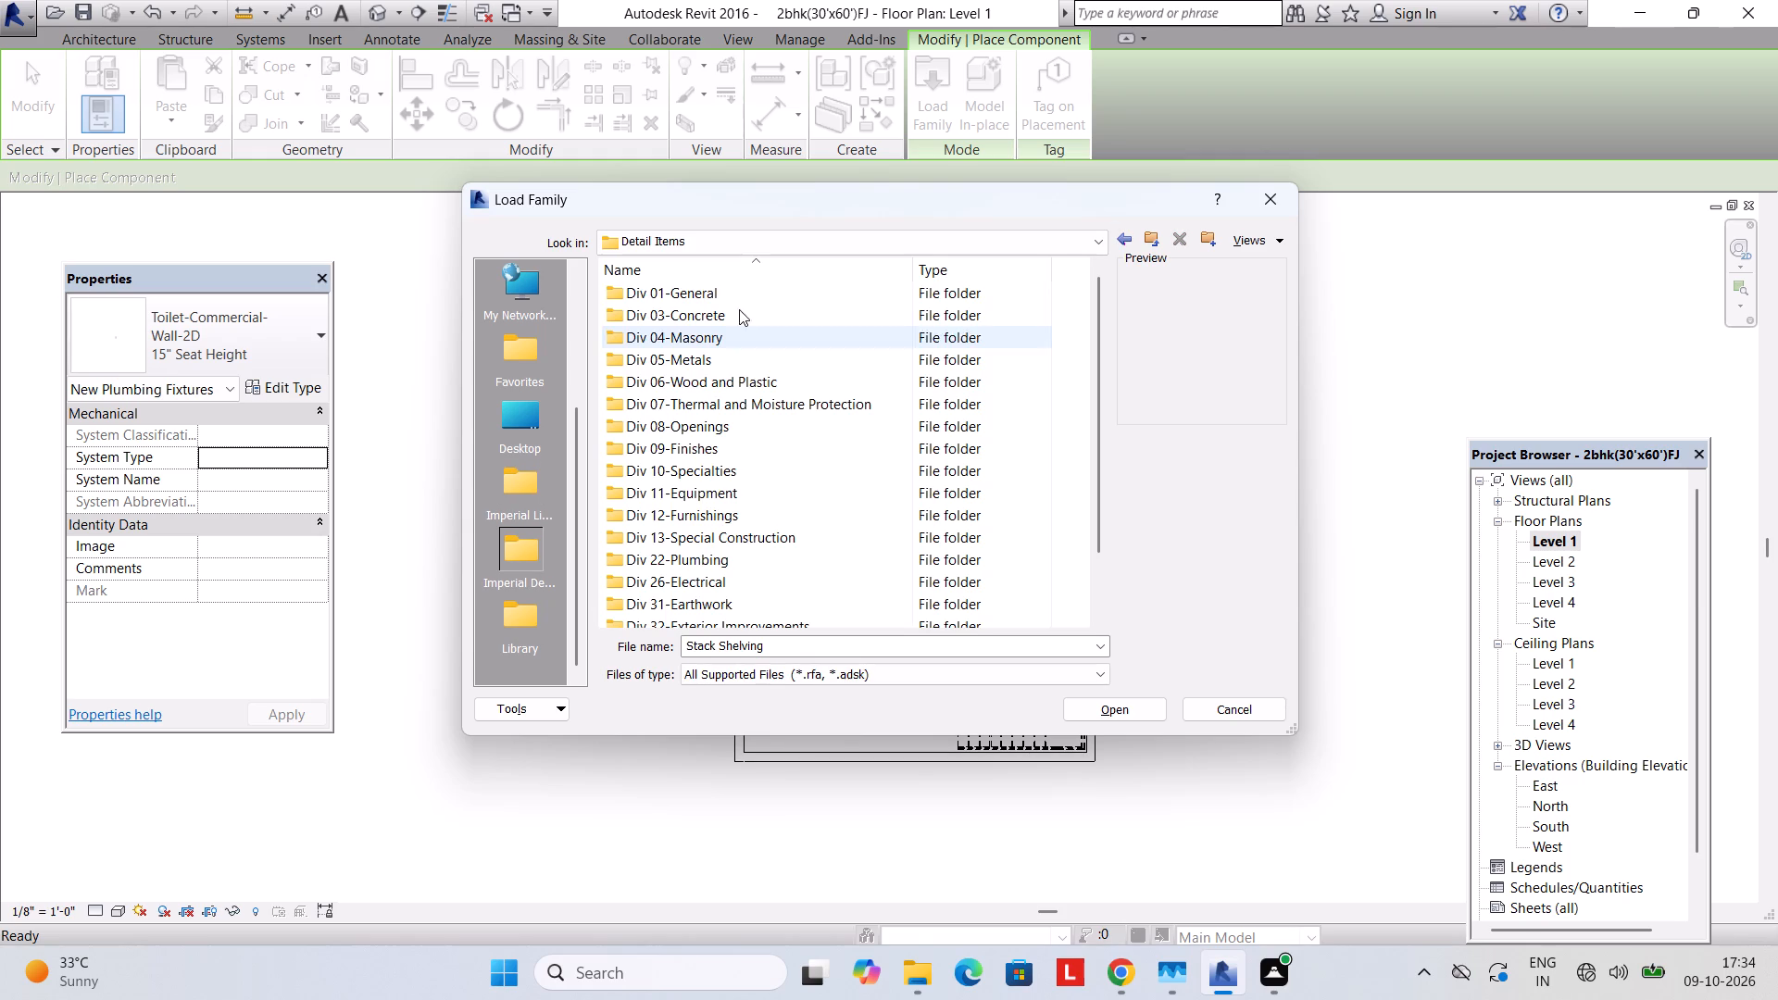
left_click(739, 299)
left_click(1124, 240)
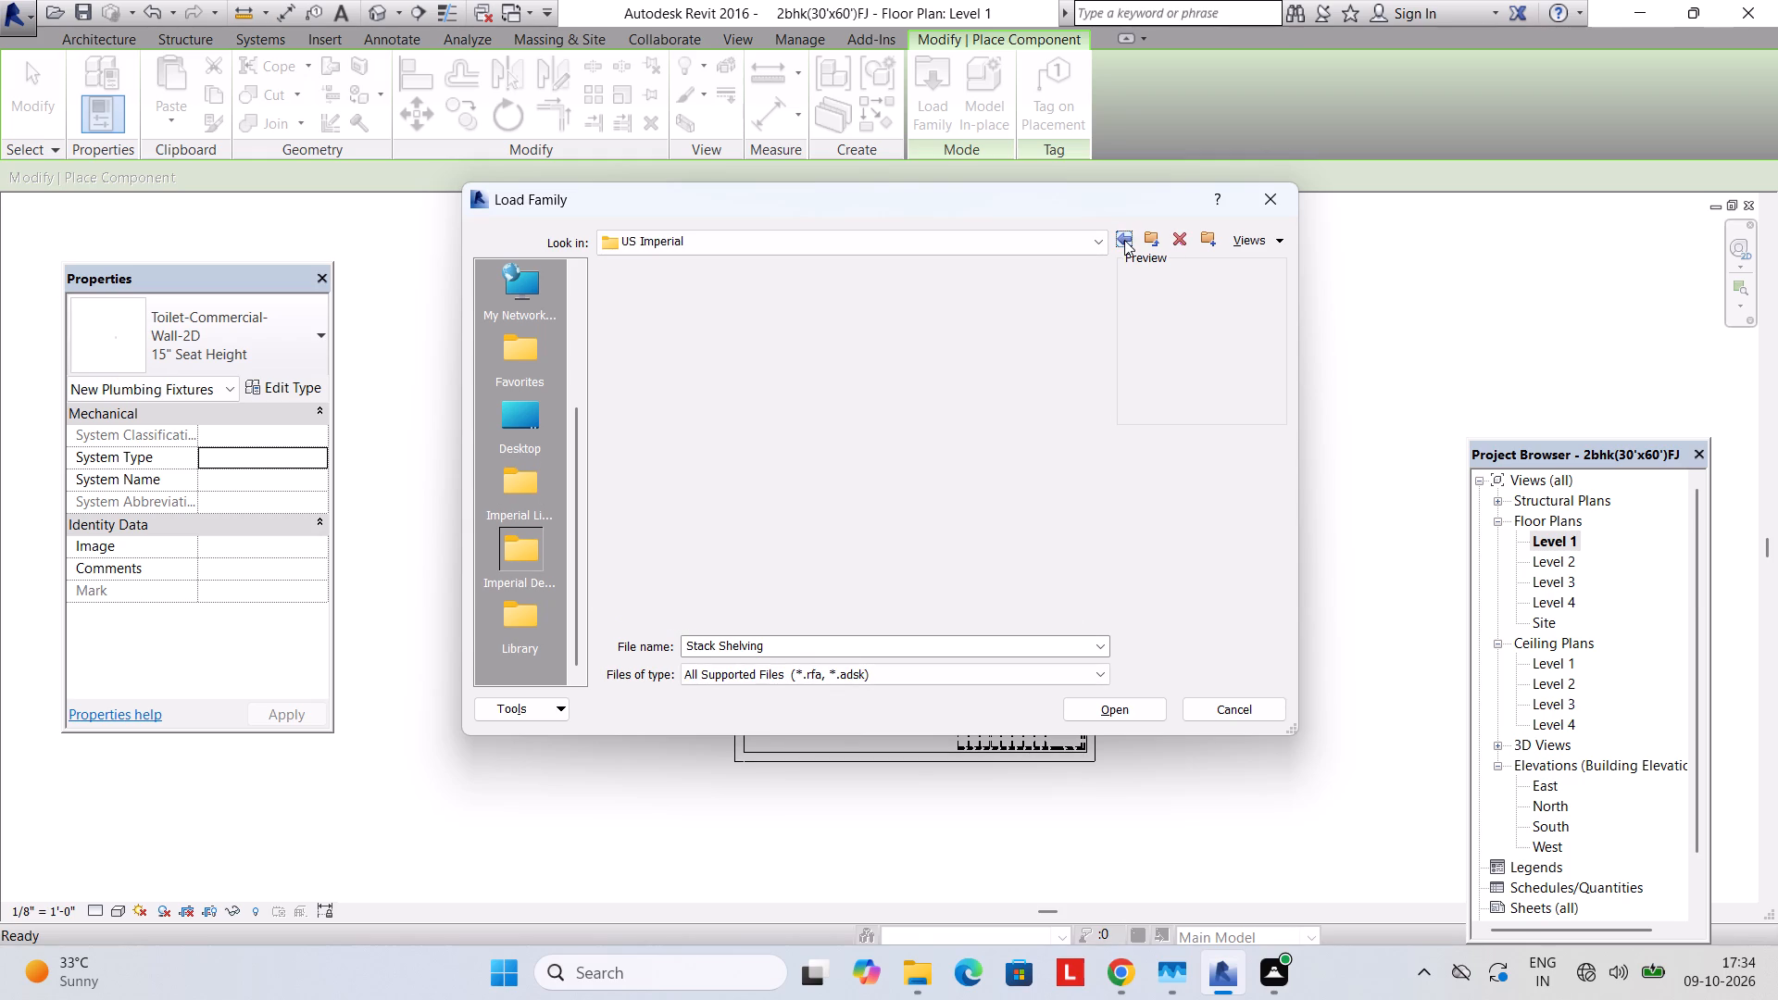
Load the TV - Flat Screen family from US Imperial's Furniture folder after previewing the TV Stand and Mirror-Ellipse families.
scroll(846, 434, "down", 2)
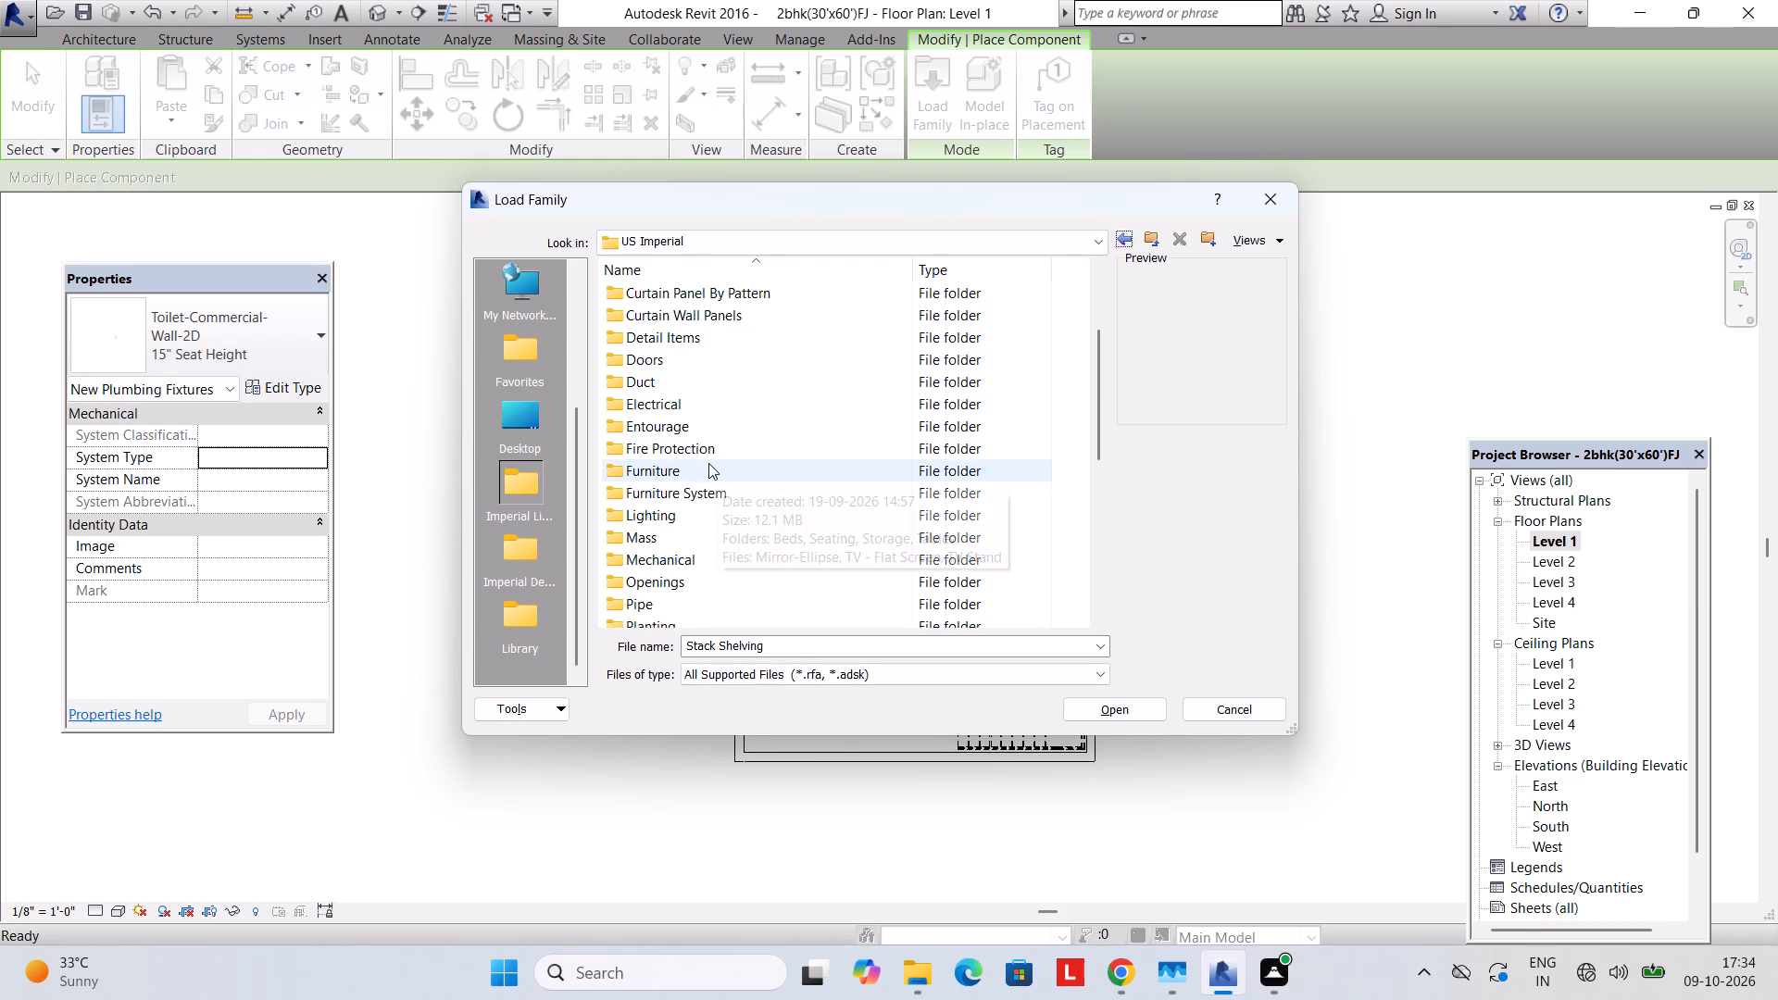
double_click(667, 475)
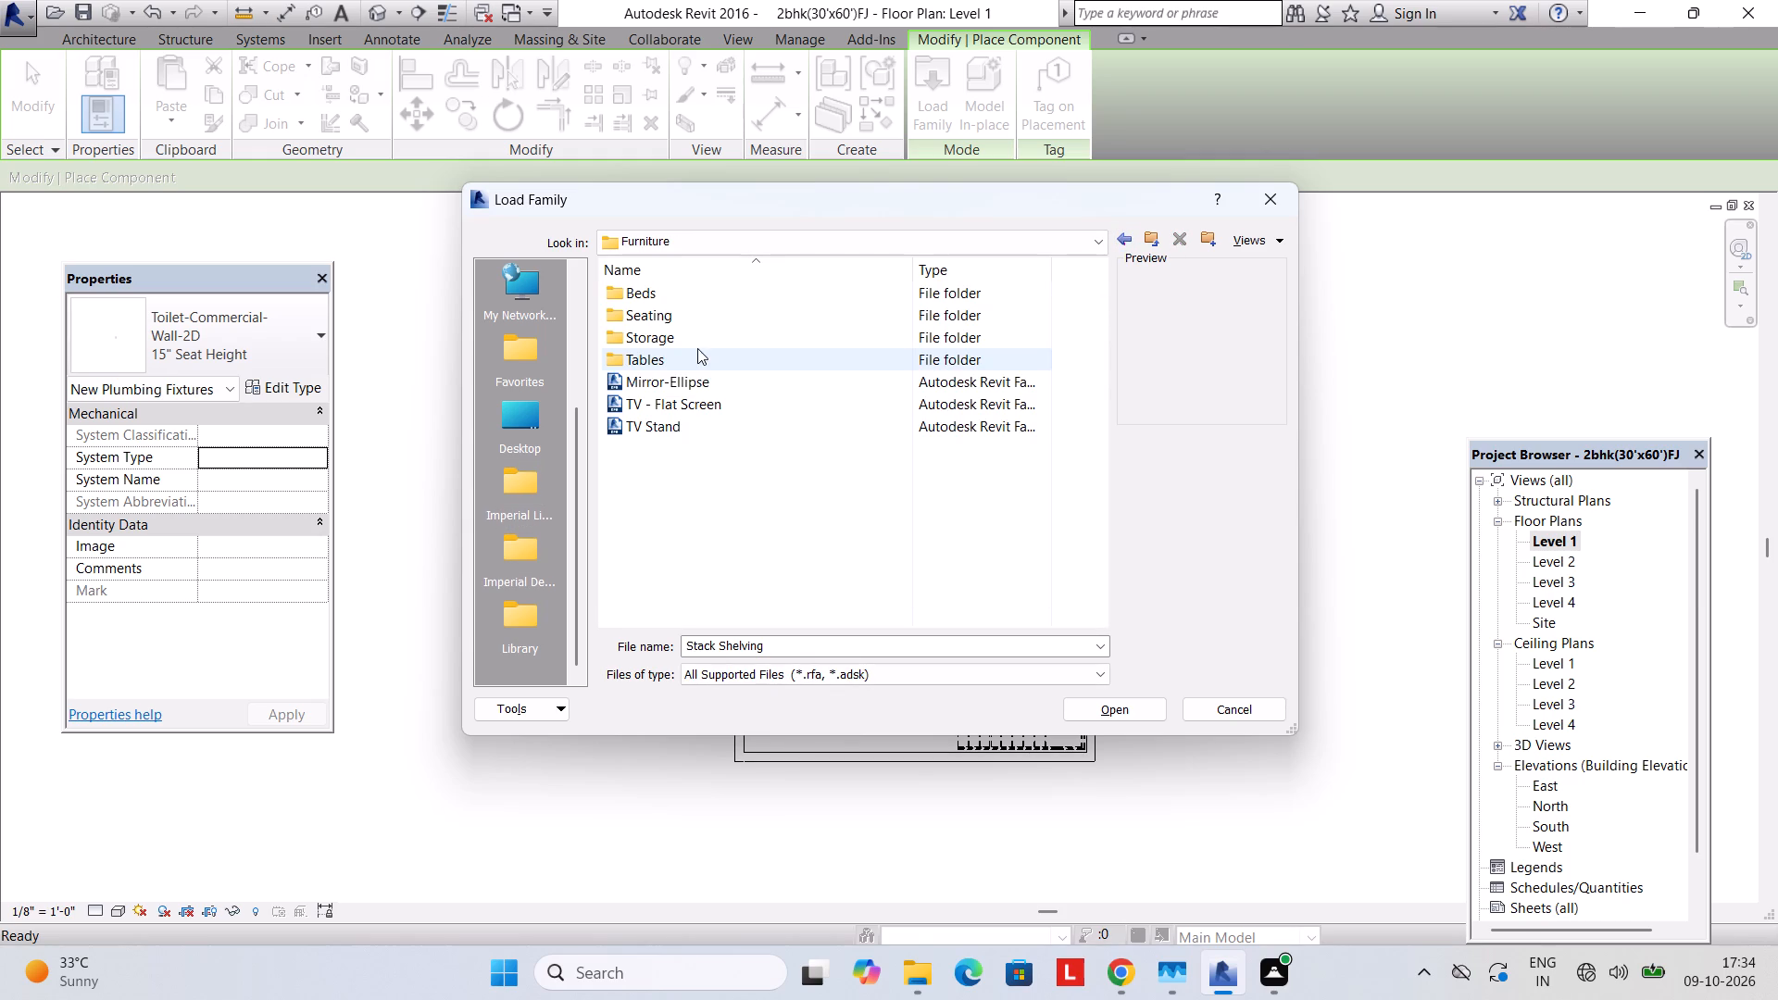
left_click(665, 406)
left_click(676, 437)
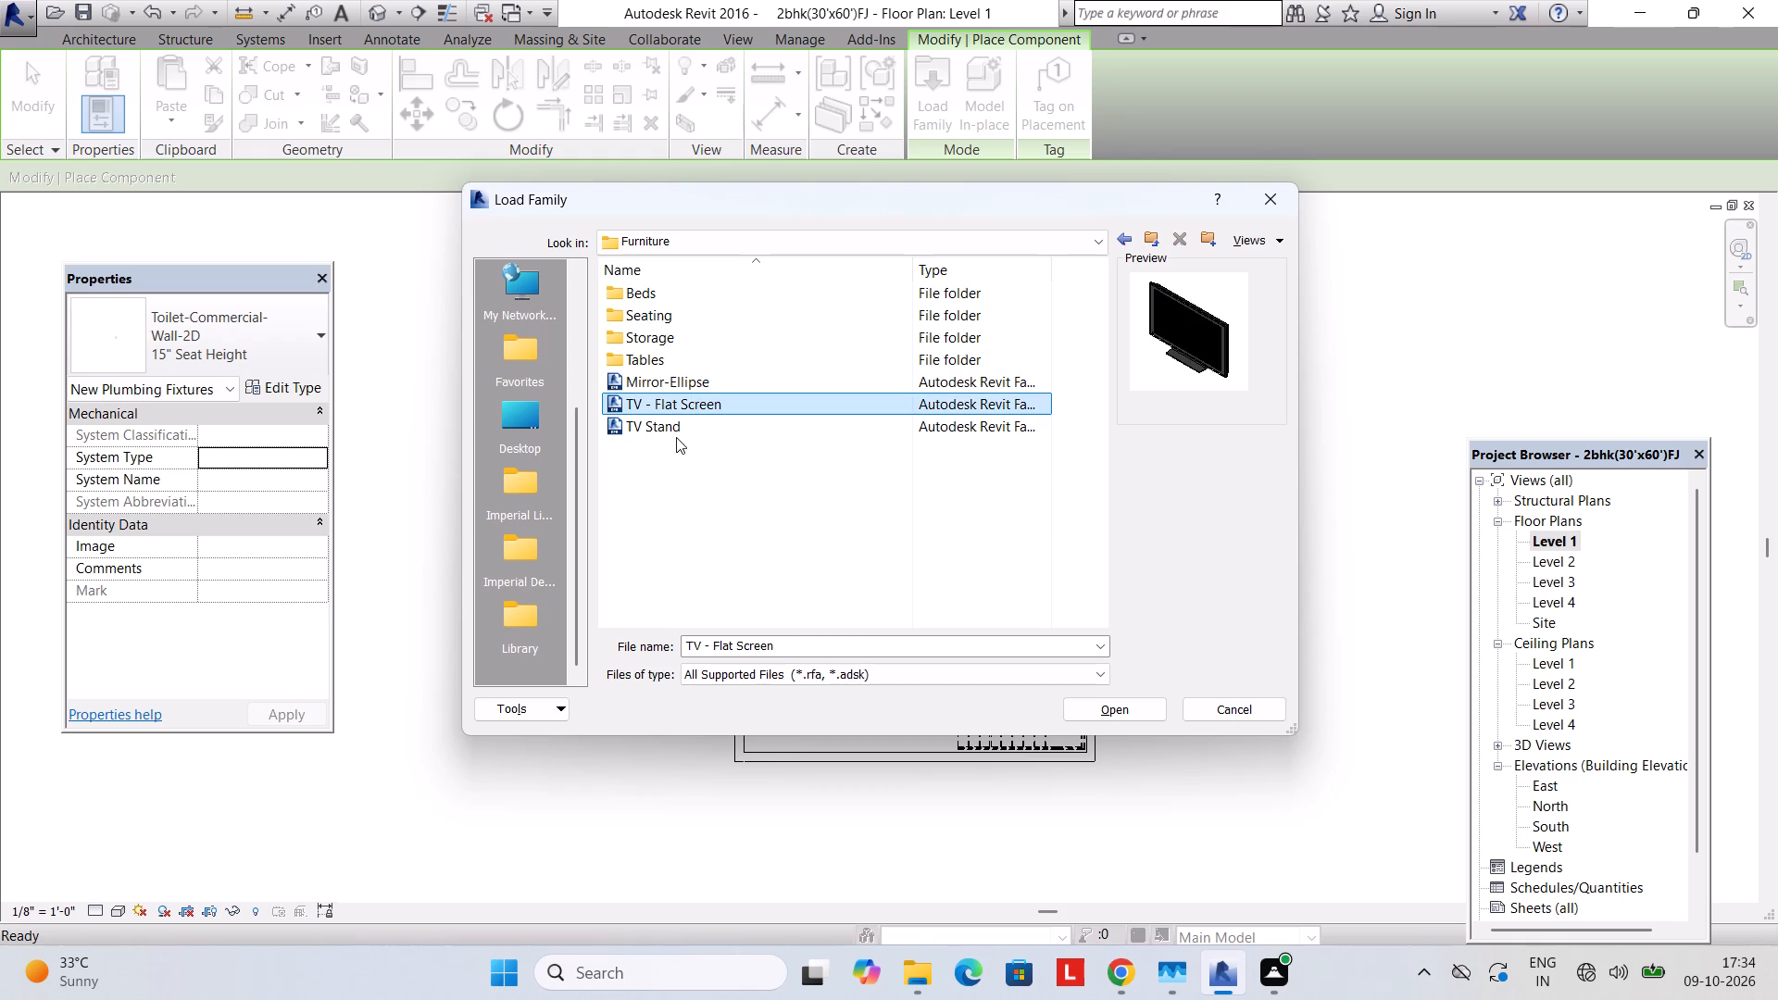
left_click(676, 429)
left_click(679, 408)
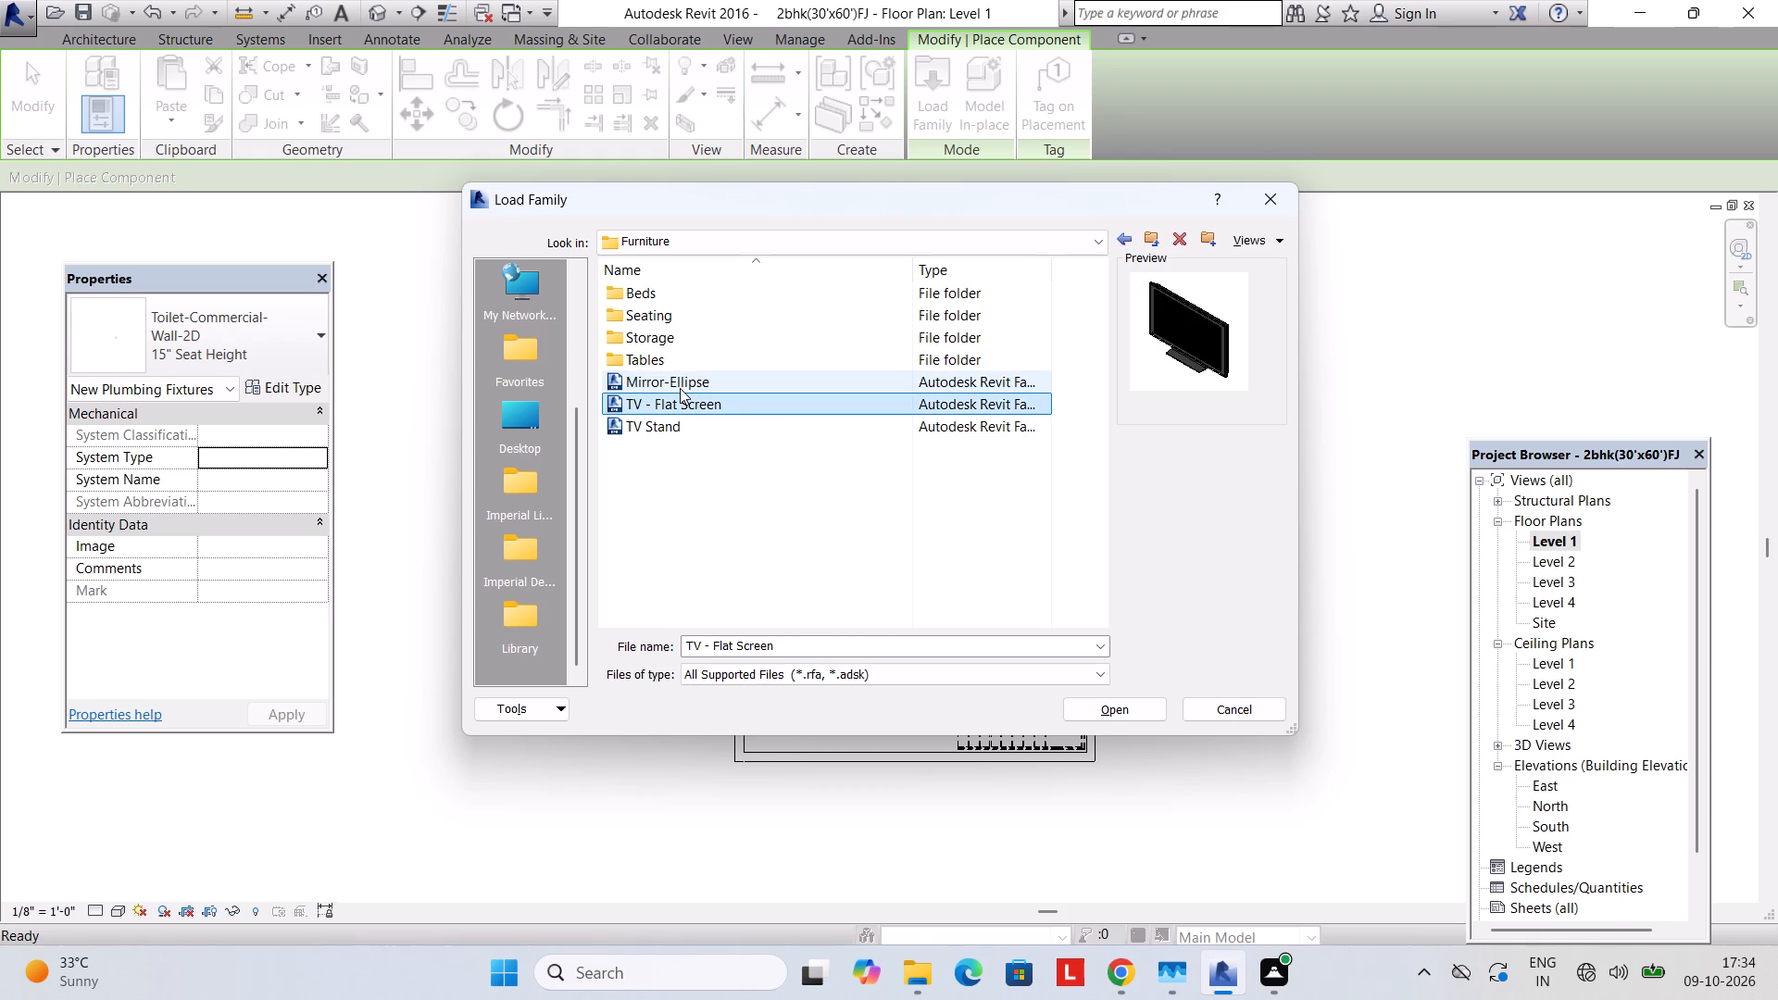
left_click(680, 388)
left_click(682, 410)
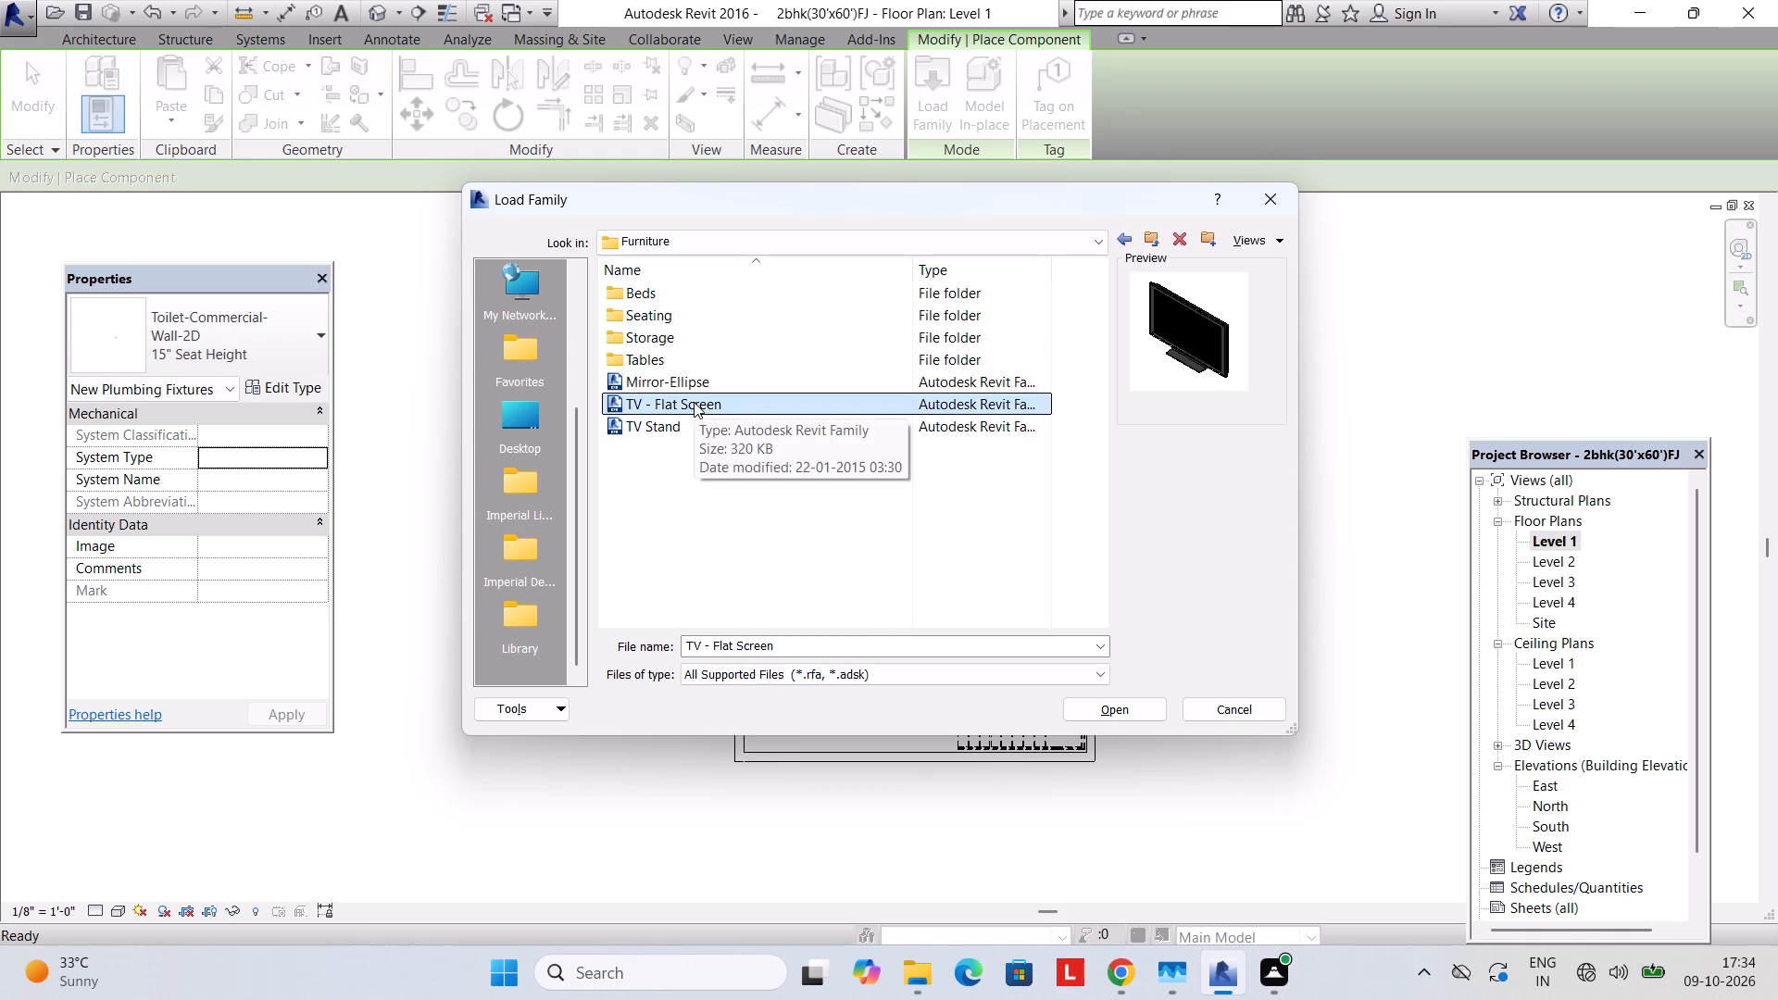
double_click(694, 402)
Place the 32" flat-screen TV beside the living room's outer side wall, rotated to face the middle sofa and aligned with its centreline.
key("space")
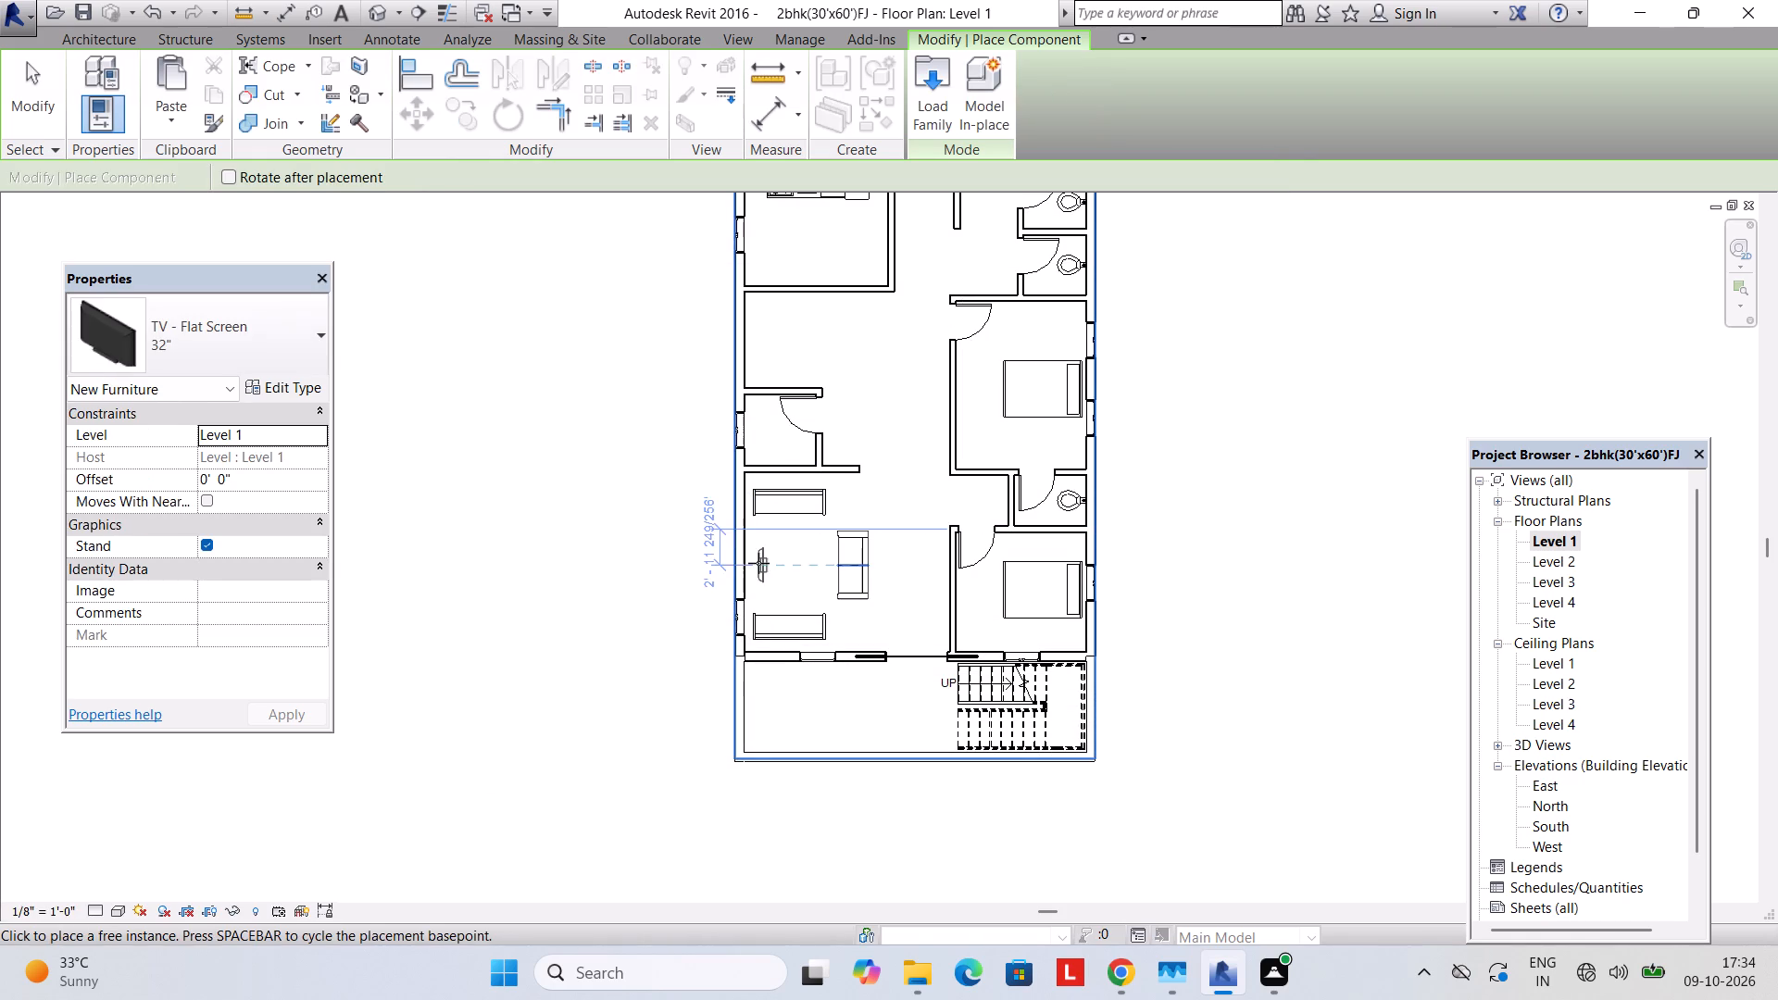
scroll(758, 563, "up", 8)
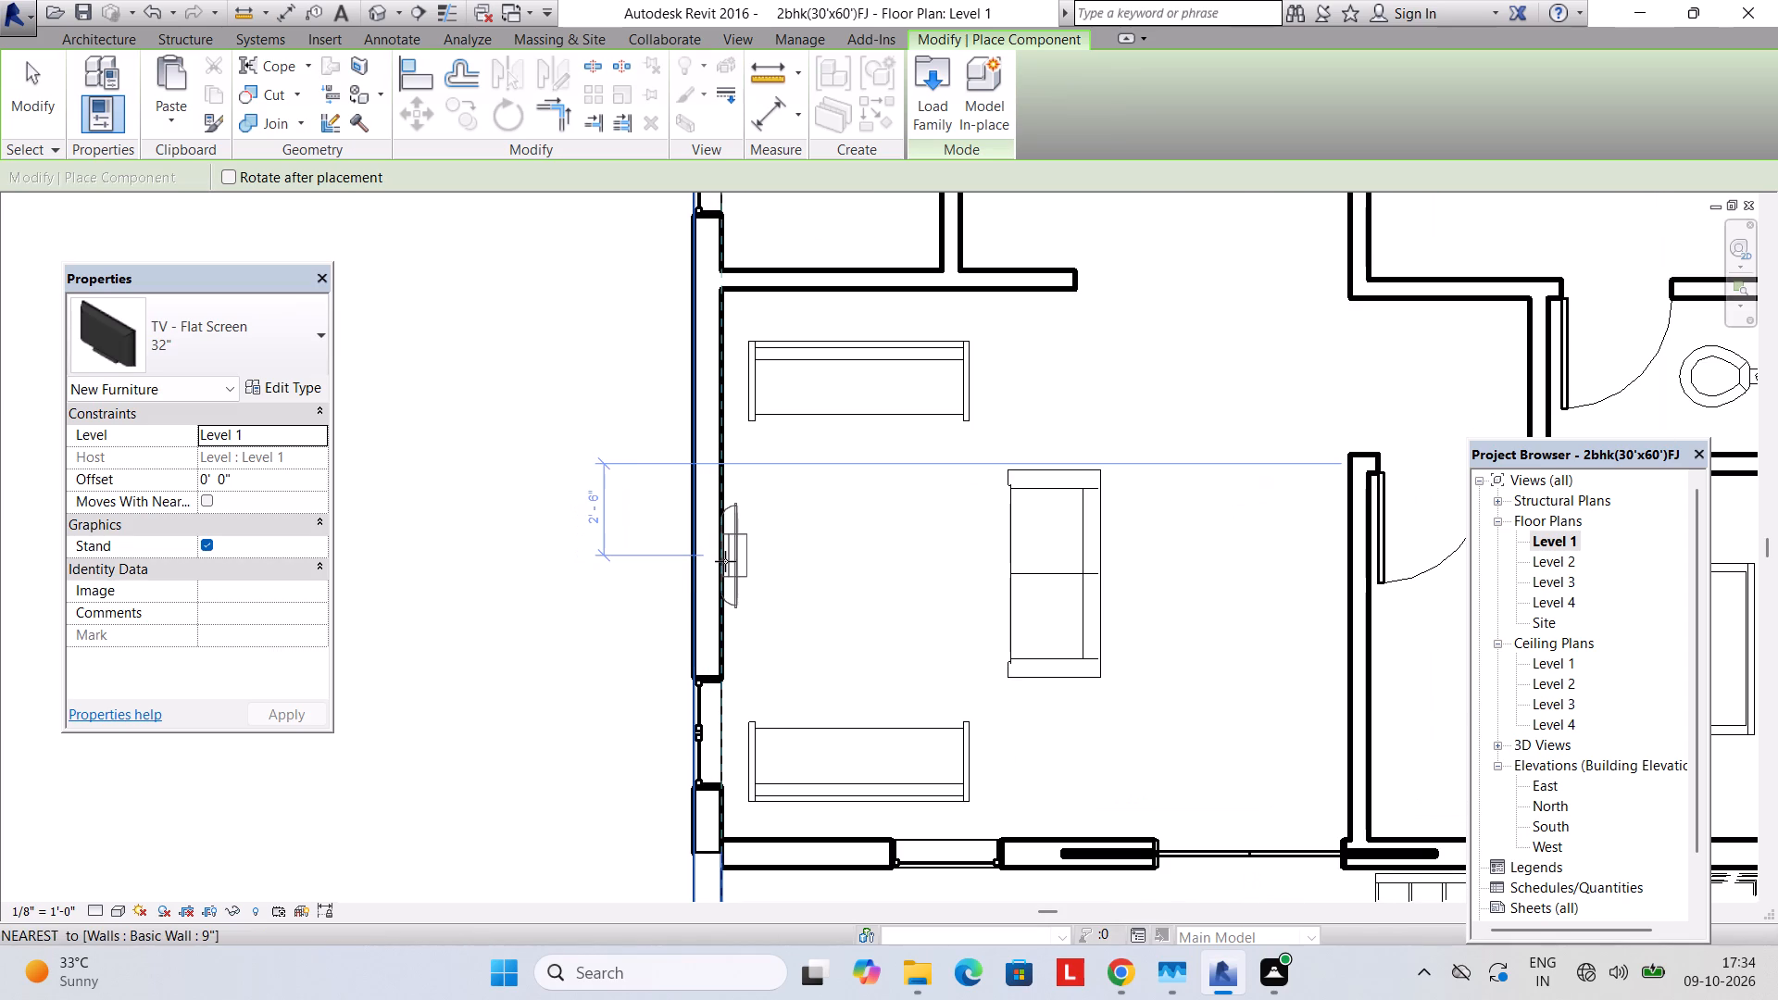
key("space")
key("space")
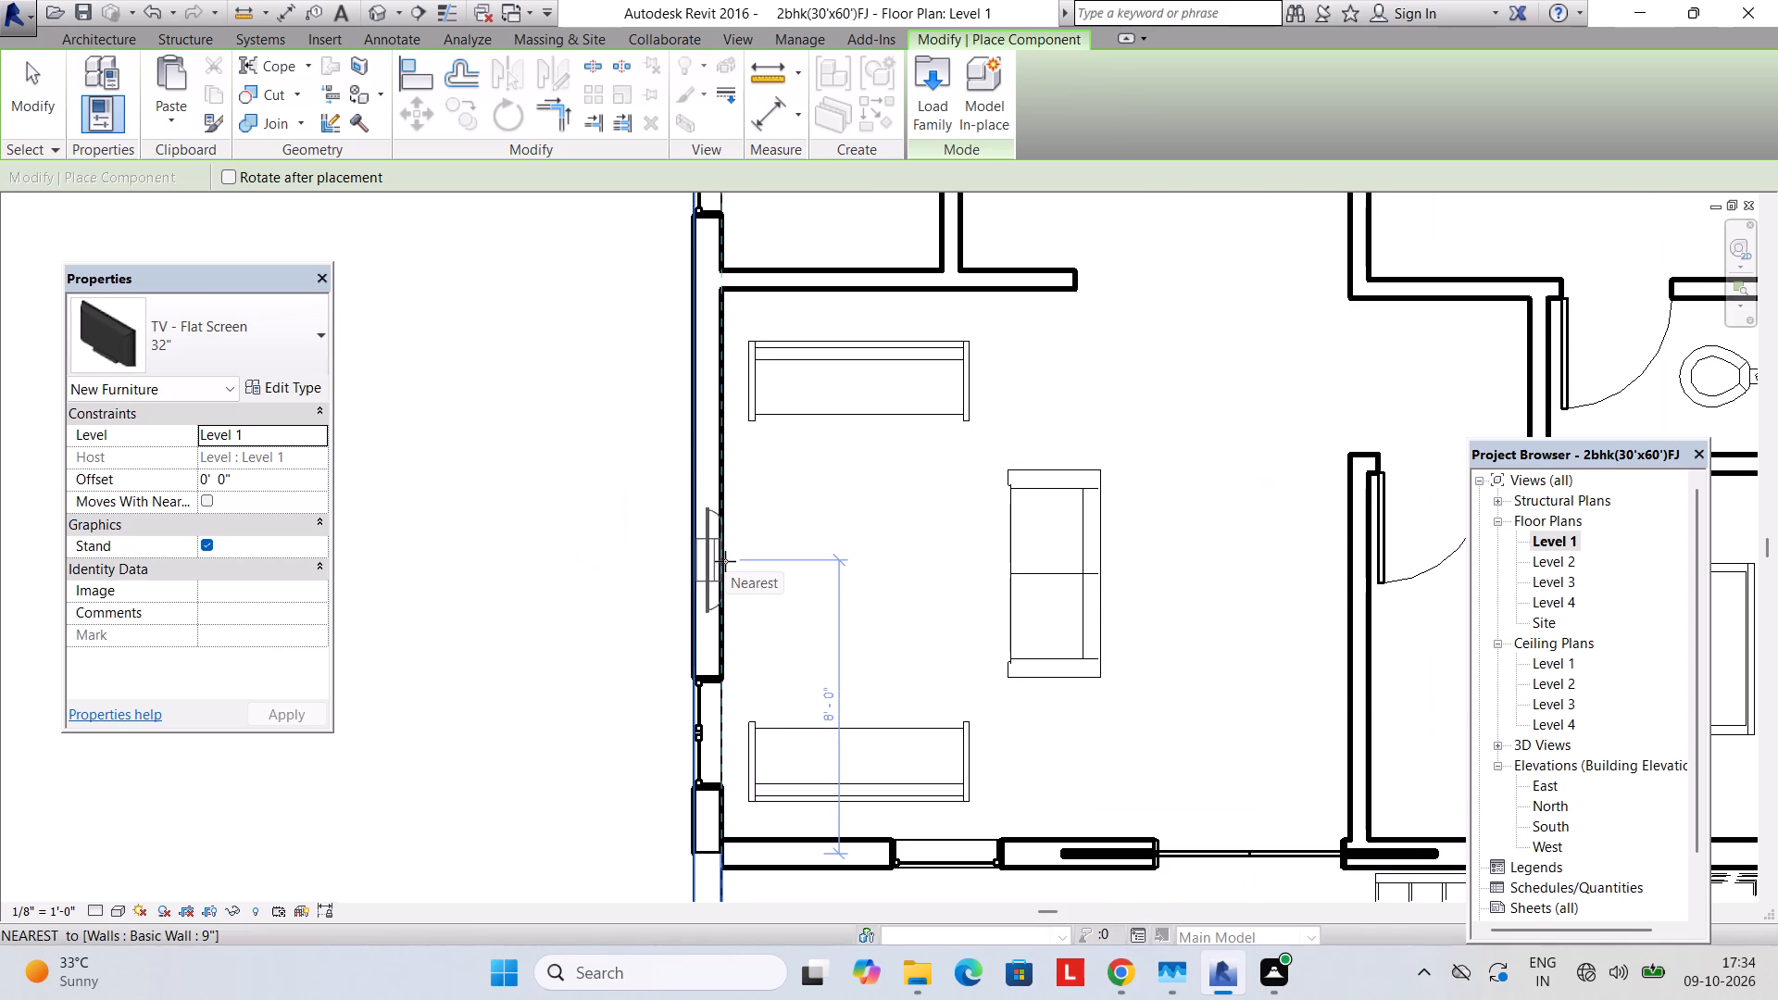
key("space")
key("space")
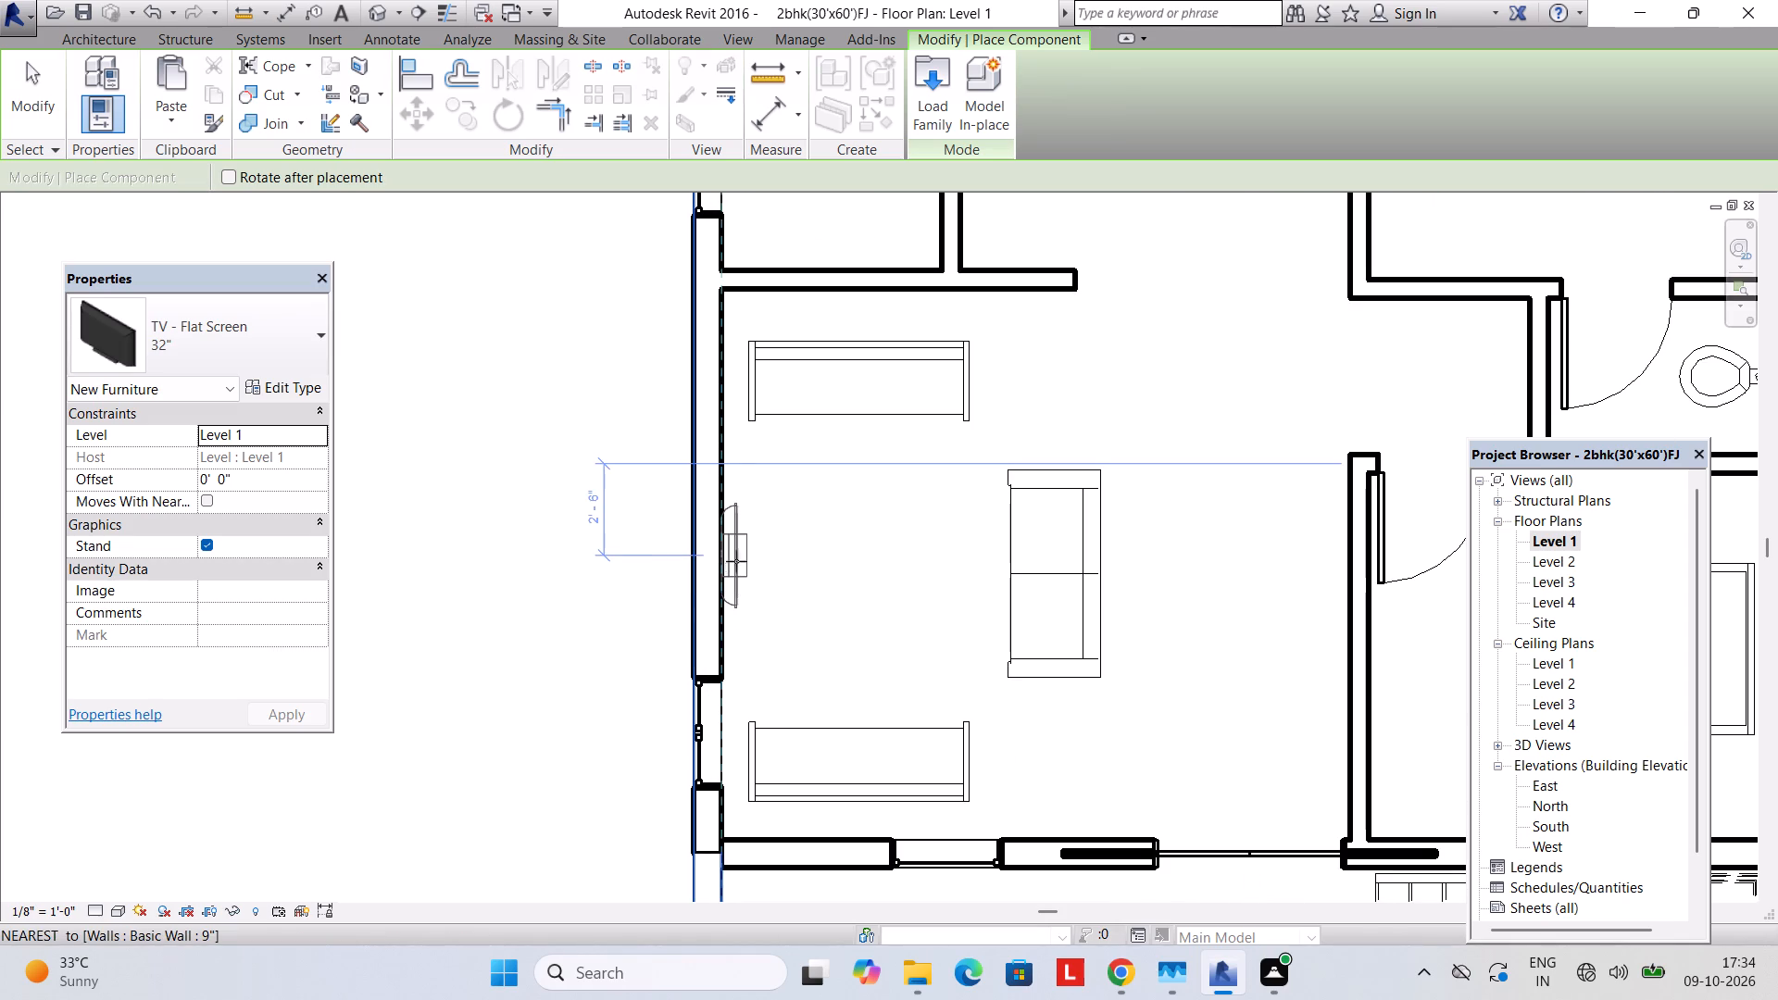
scroll(731, 564, "up", 5)
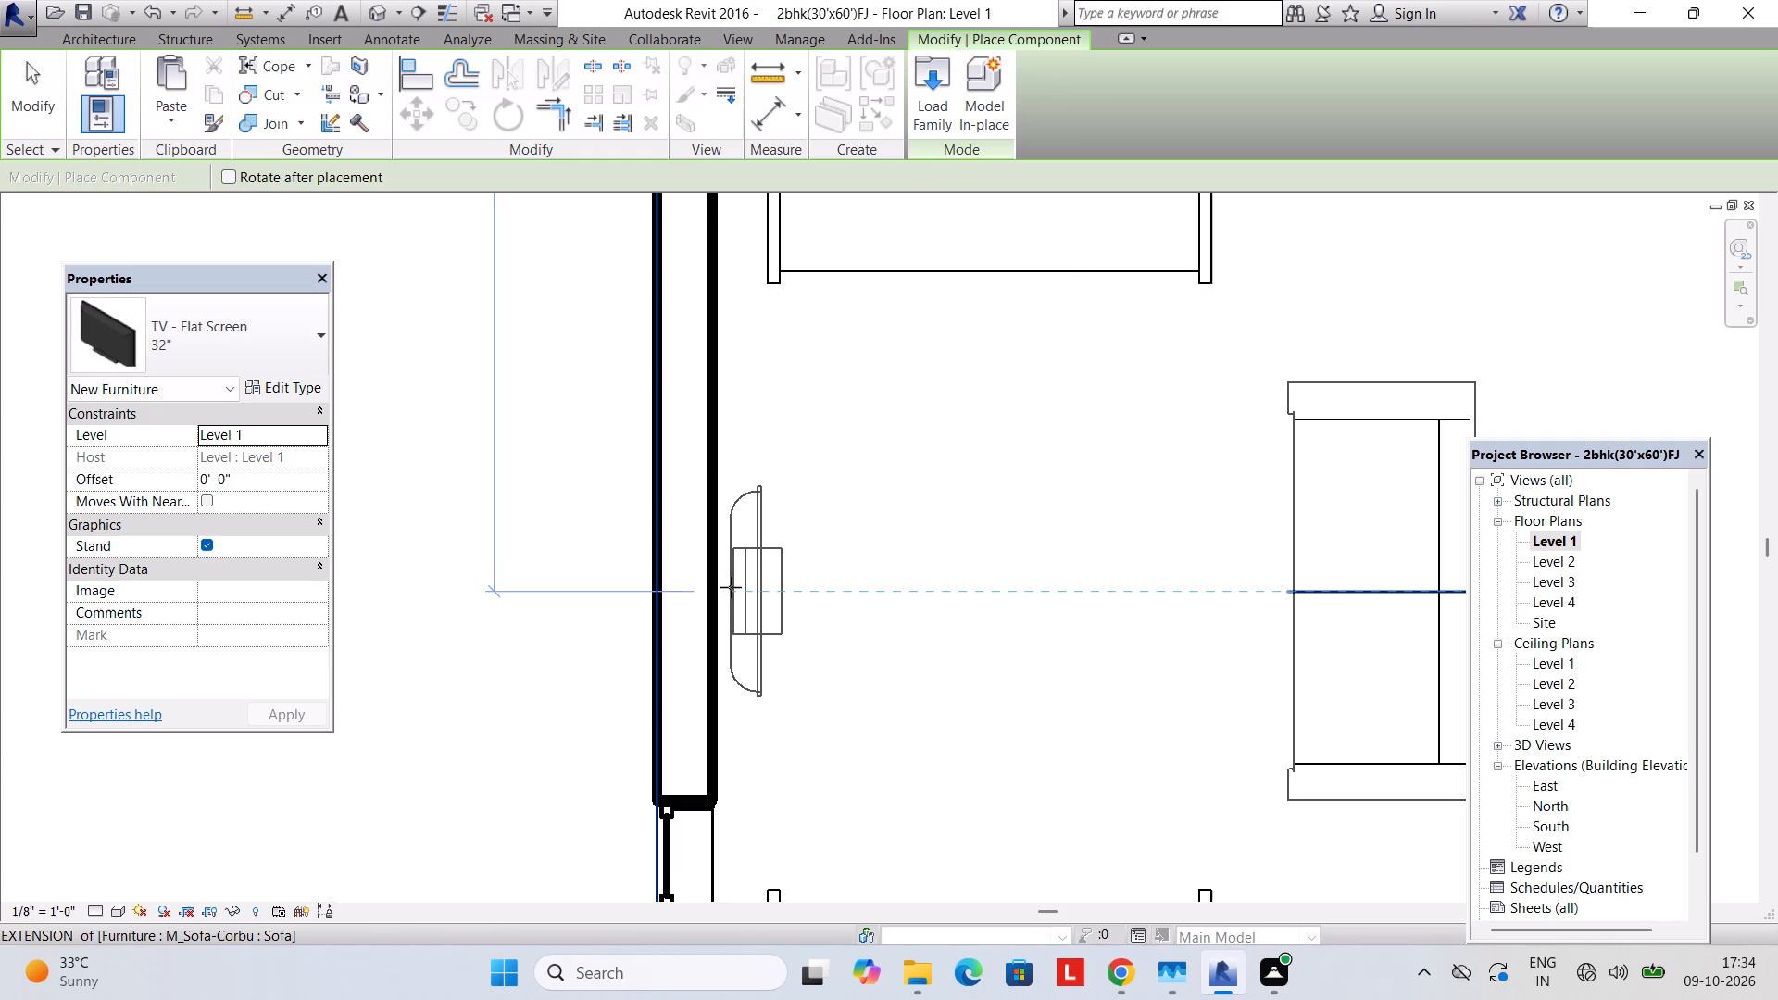
left_click(731, 587)
key("Escape")
key("Escape")
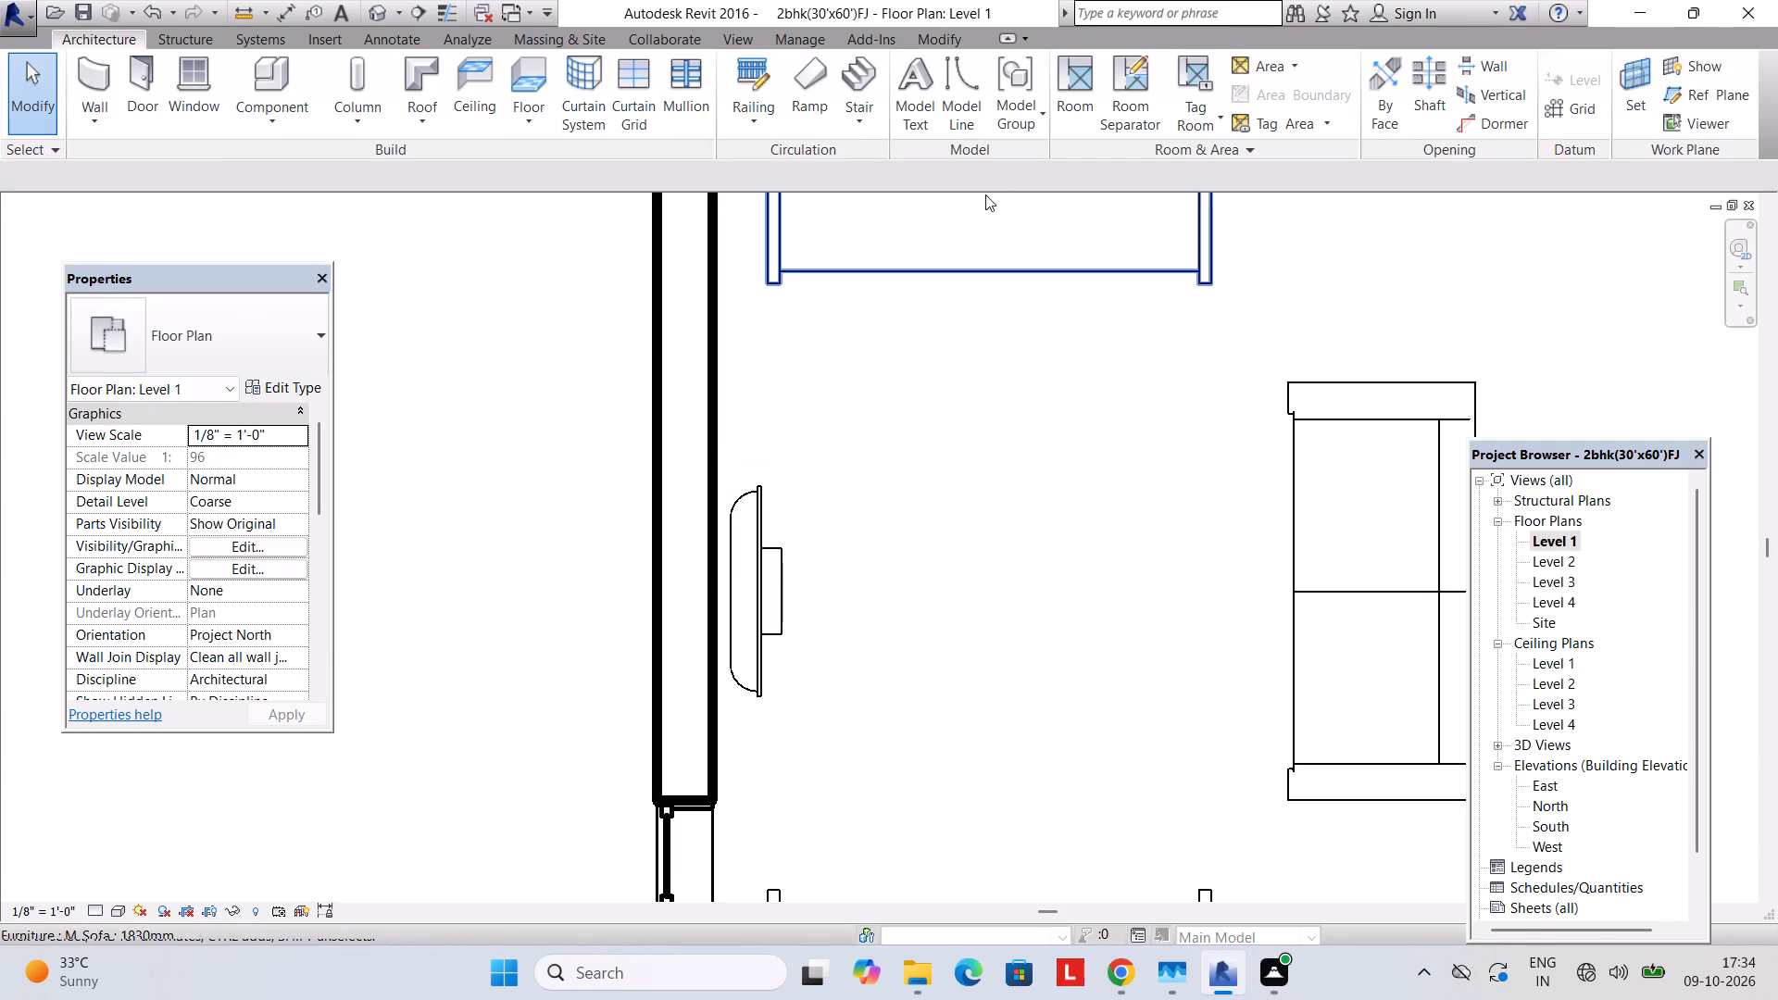
Open the 3D view and orient it to the Level 1 floor plan to expose the ground-floor interior.
scroll(925, 340, "down", 7)
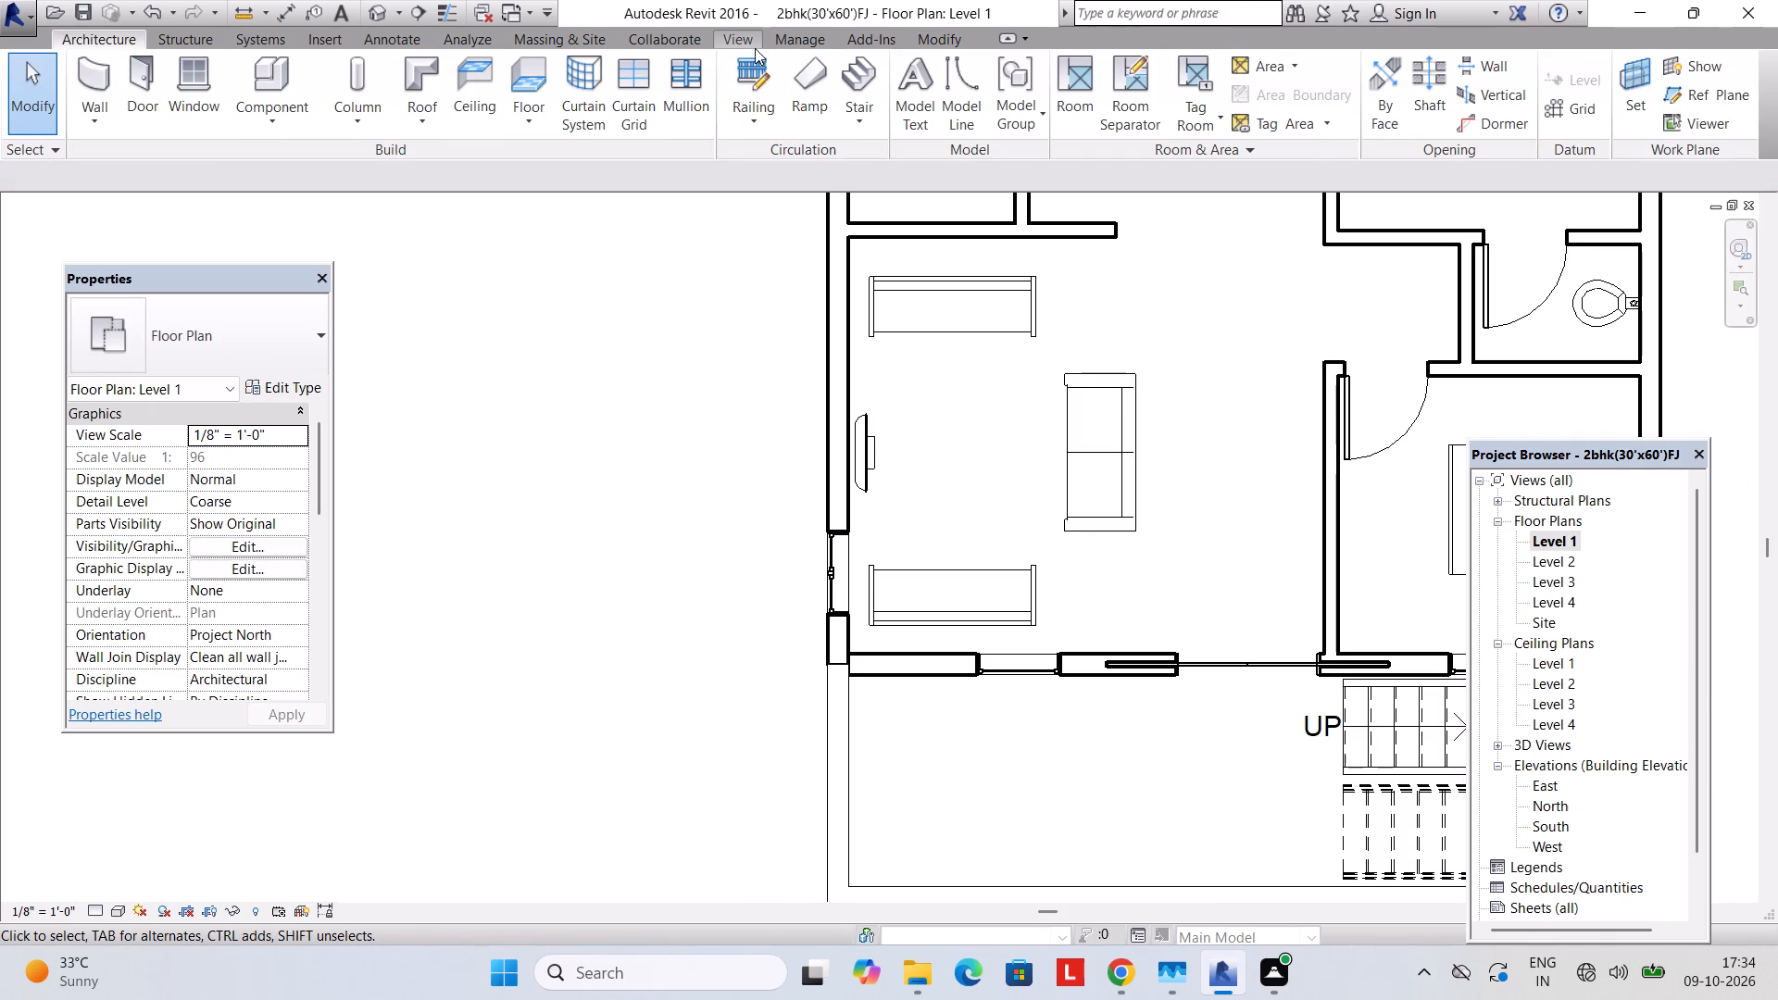
left_click(746, 37)
left_click(688, 106)
left_click(687, 154)
middle_click_drag(828, 473, 788, 472)
right_click(1673, 307)
left_click(1627, 550)
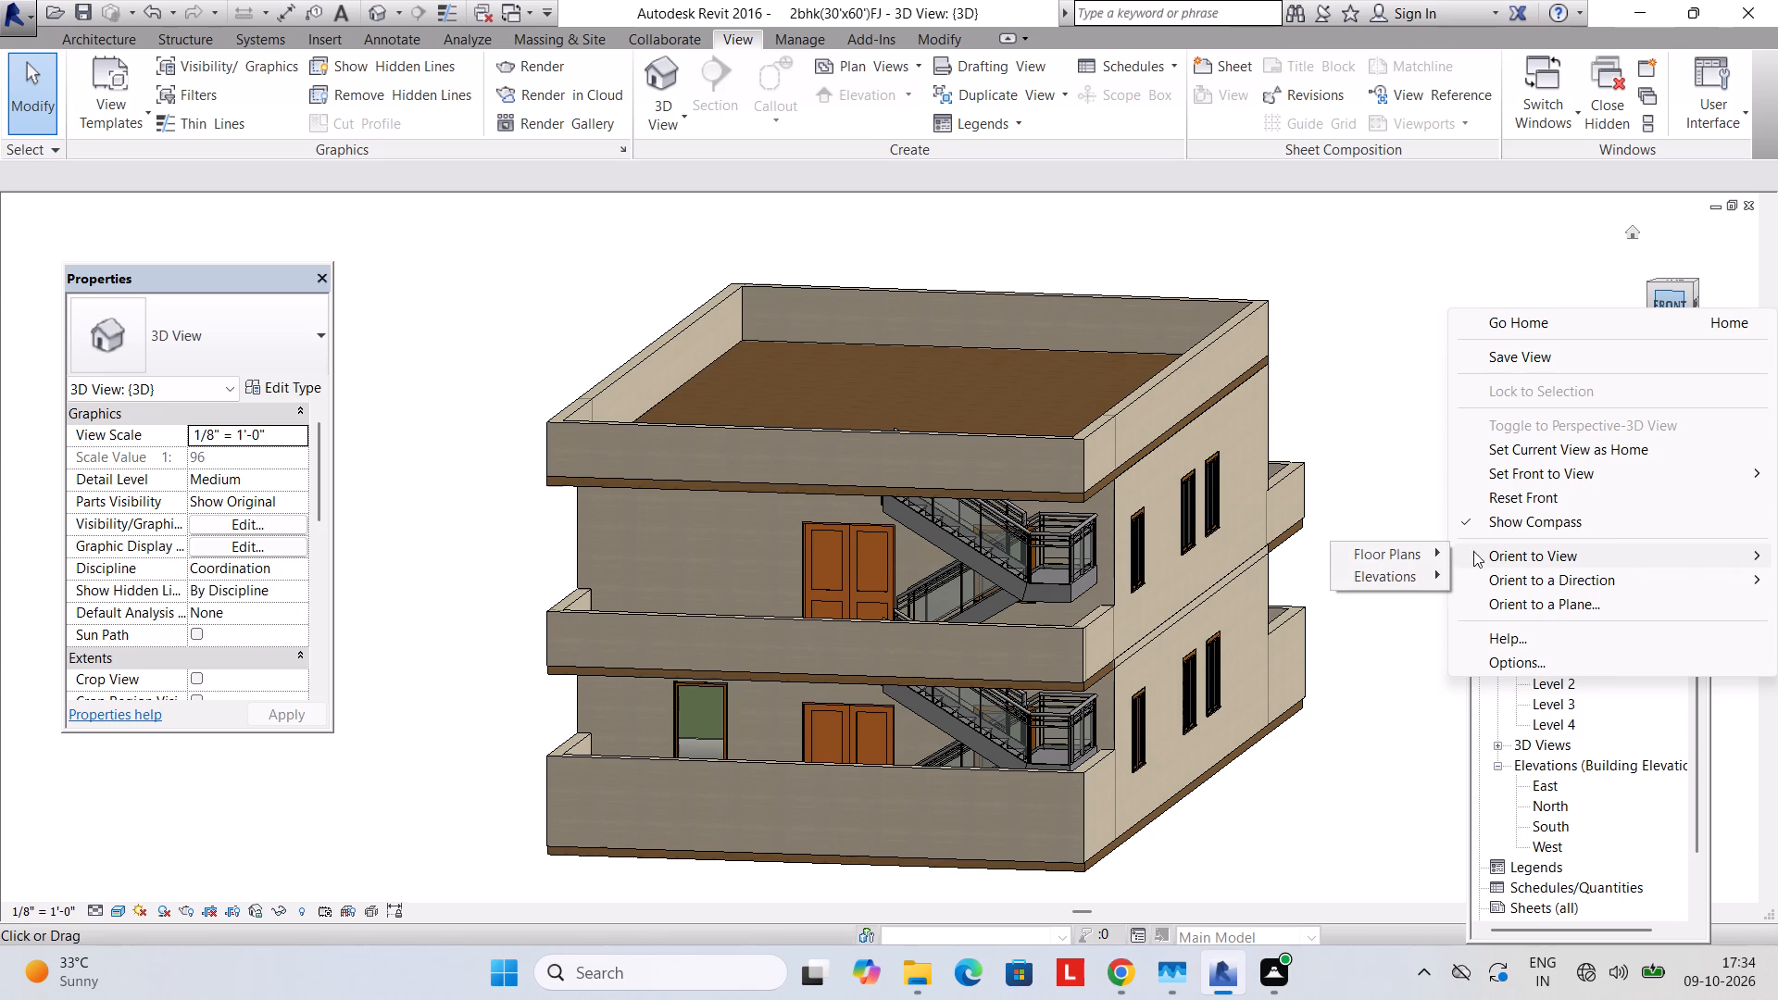
left_click(1388, 552)
left_click(1563, 549)
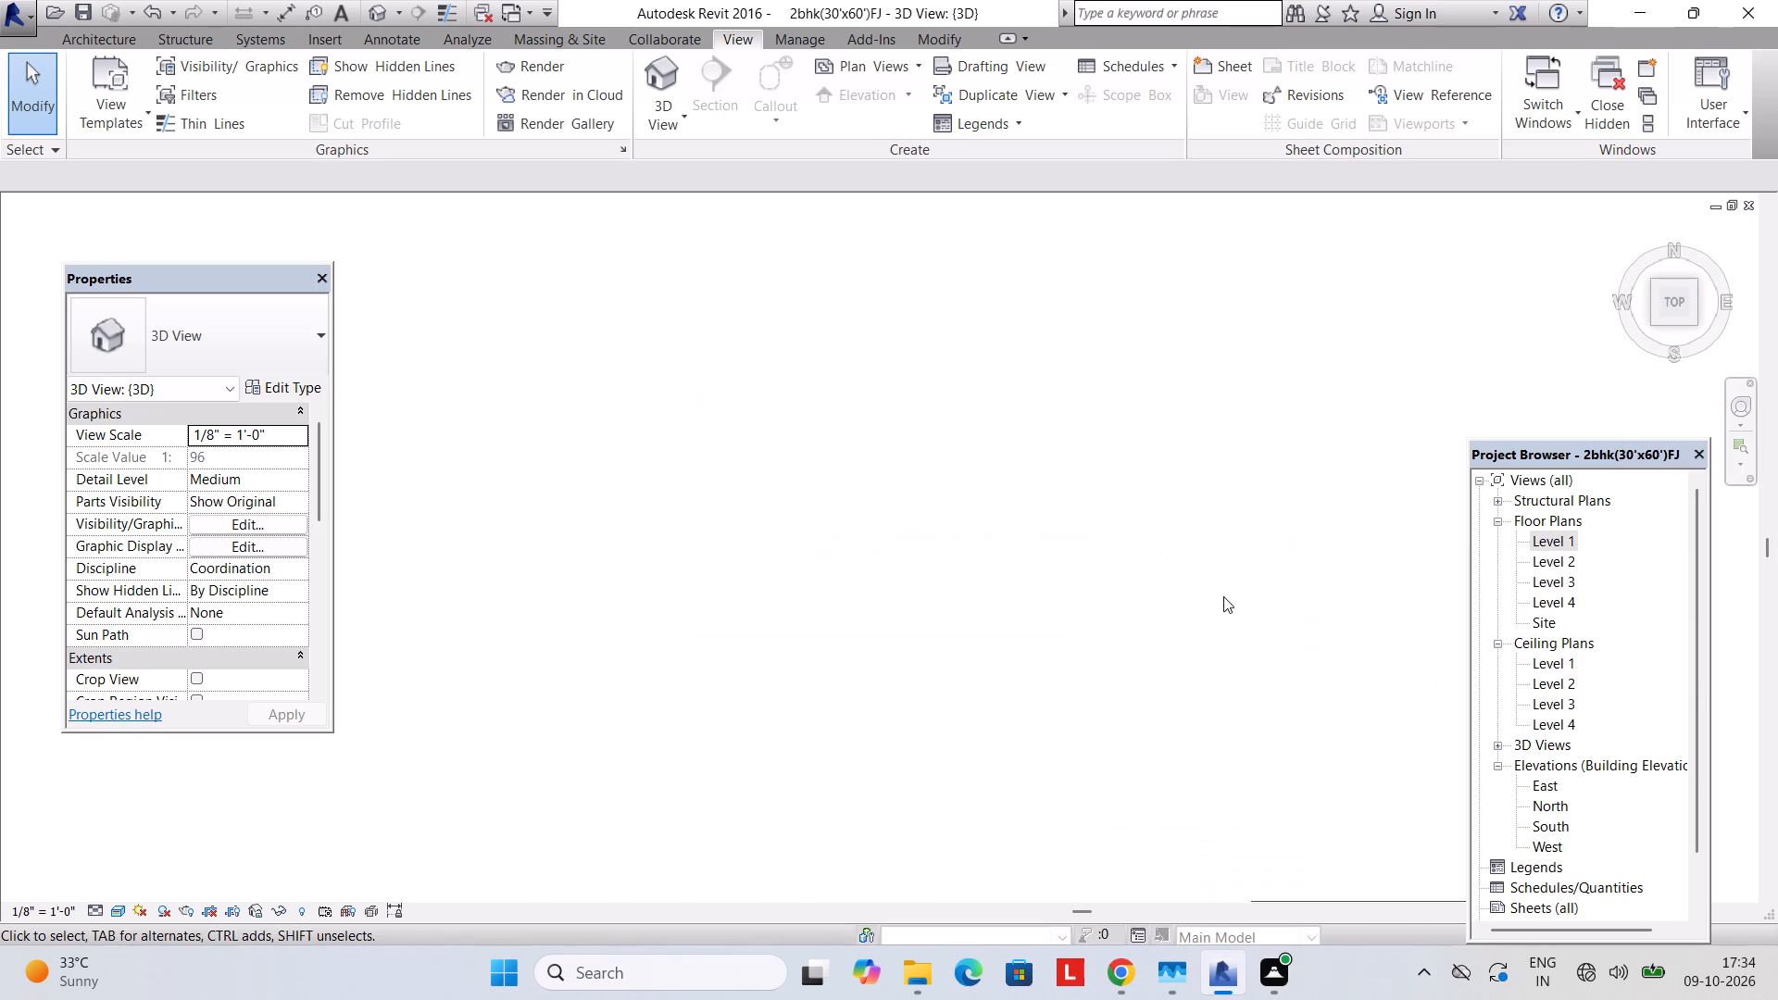
Change the living room's flat-screen TV to the 50" type through its type properties.
middle_click_drag(972, 678, 795, 416)
middle_click_drag(784, 428, 1183, 414)
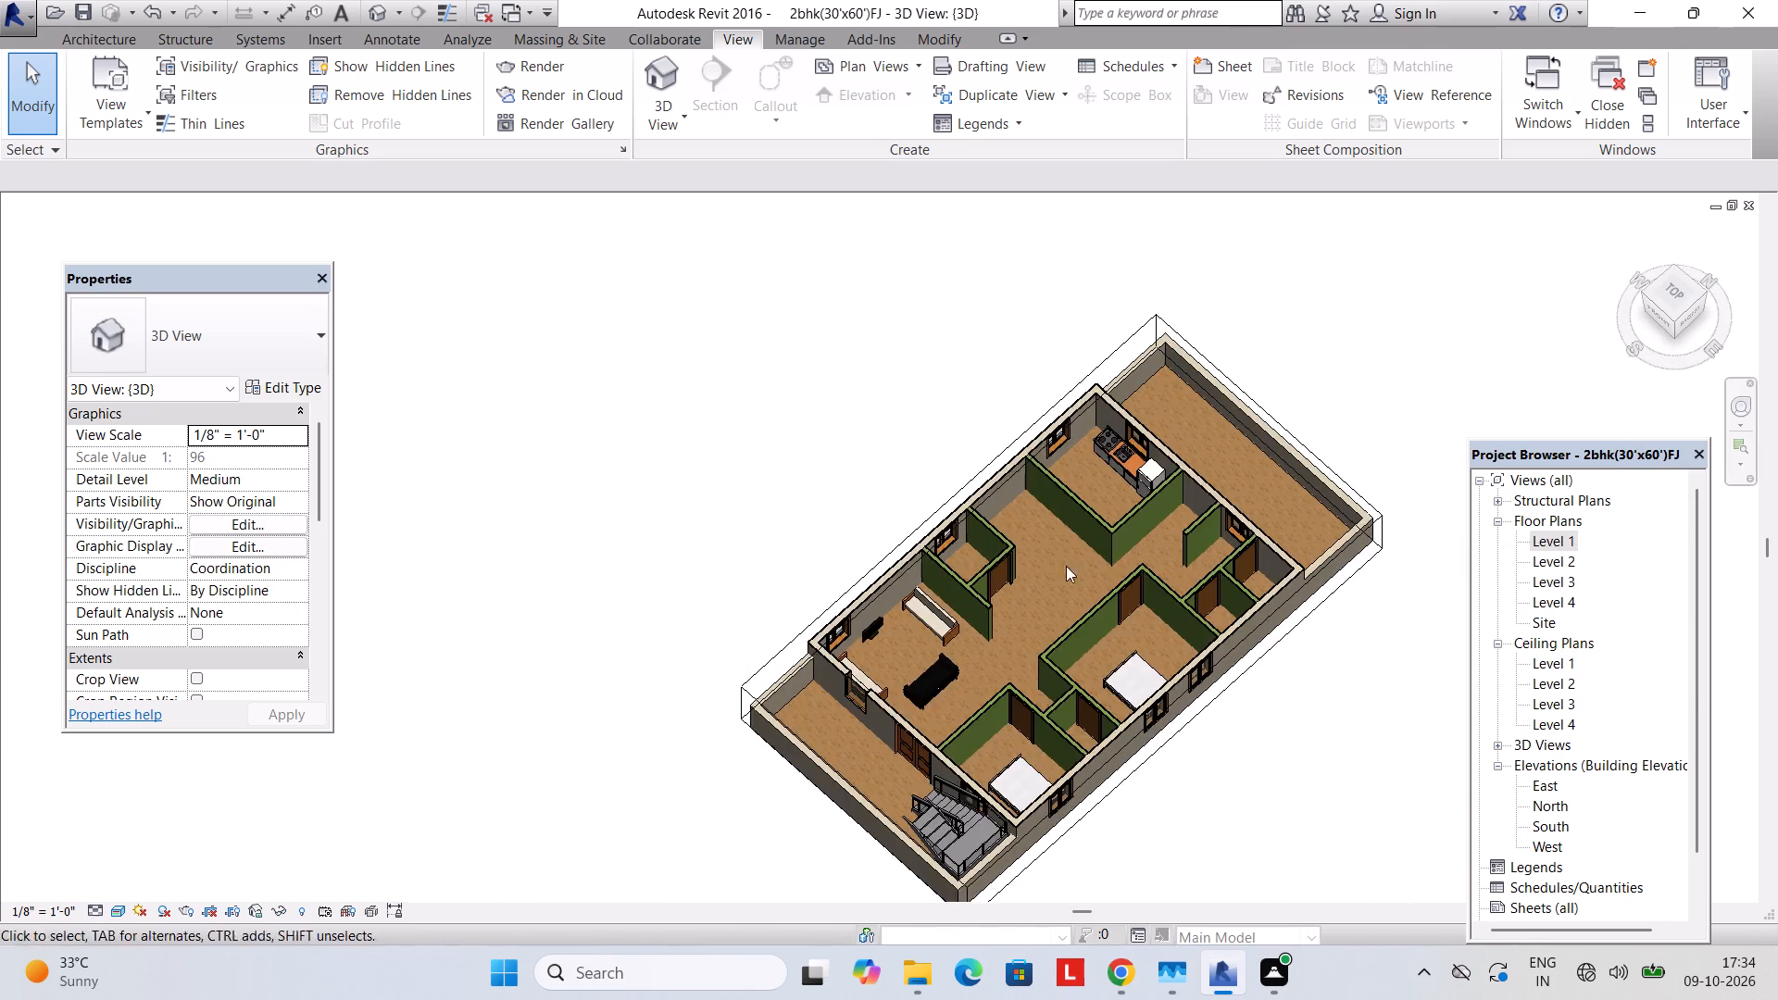
middle_click_drag(932, 691, 811, 496, "shift")
scroll(793, 478, "up", 5)
middle_click_drag(788, 505, 794, 473)
middle_click_drag(787, 538, 797, 451)
middle_click_drag(793, 493, 793, 483)
scroll(793, 493, "up", 7)
middle_click_drag(795, 550, 825, 615)
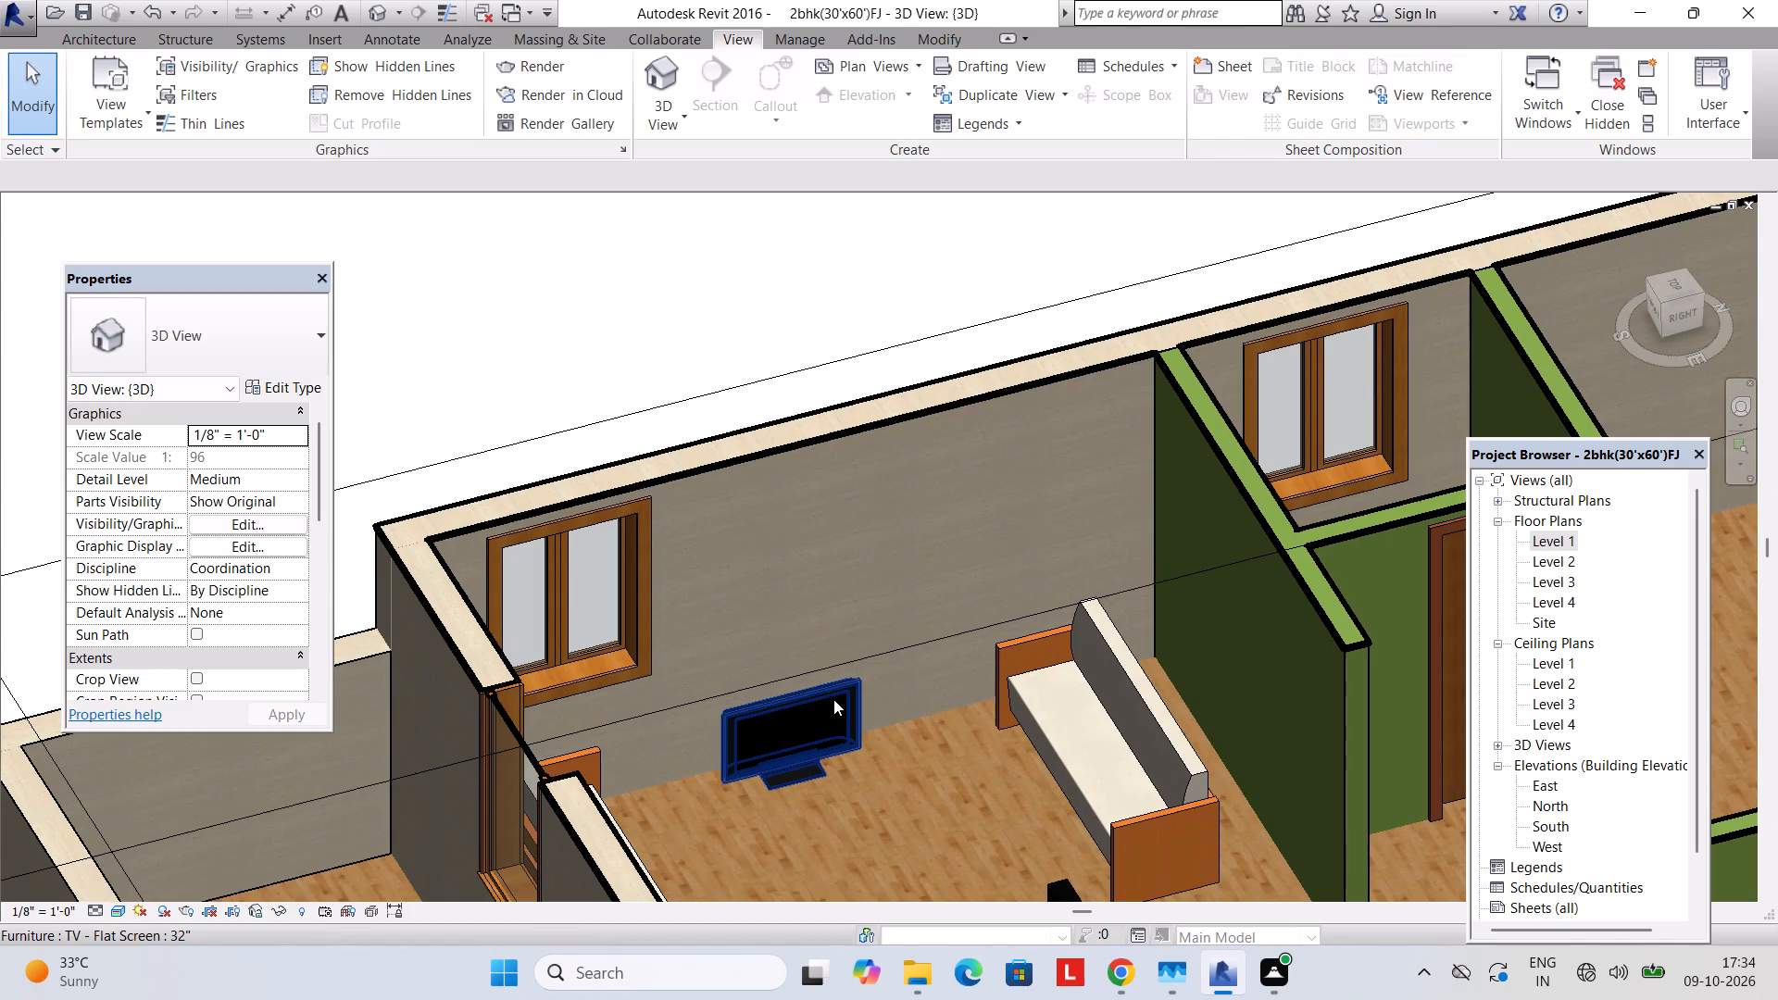
left_click(828, 694)
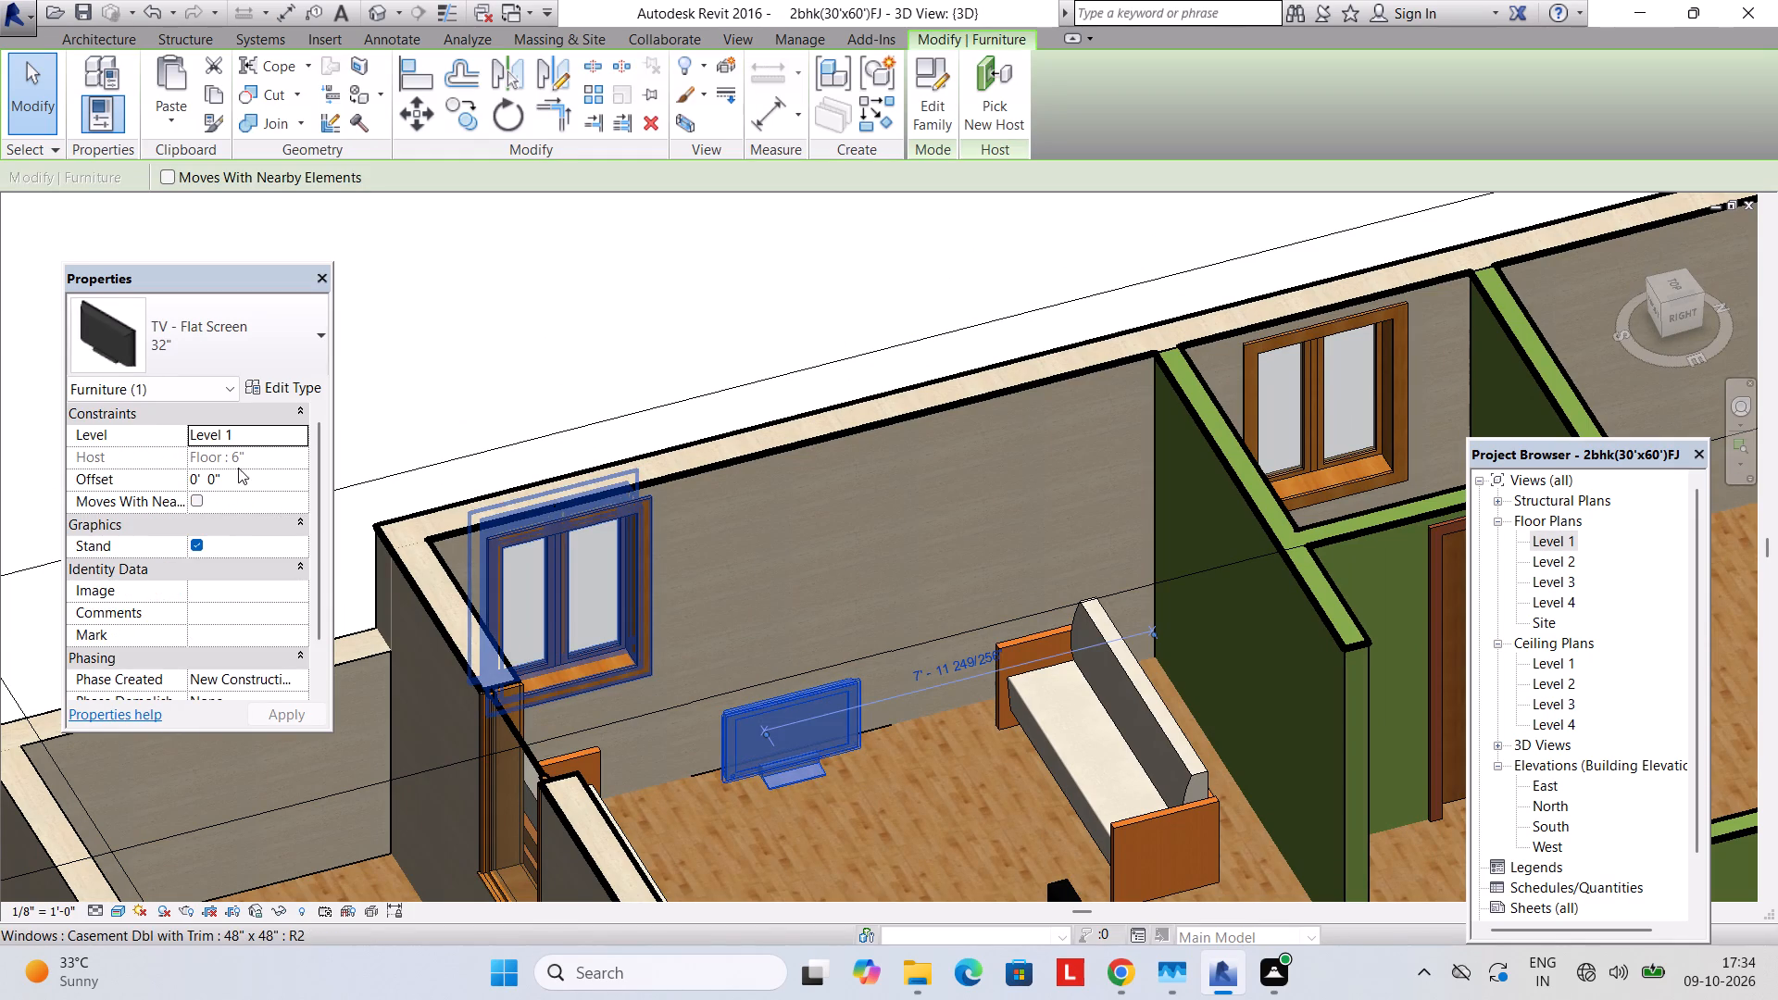
left_click(301, 393)
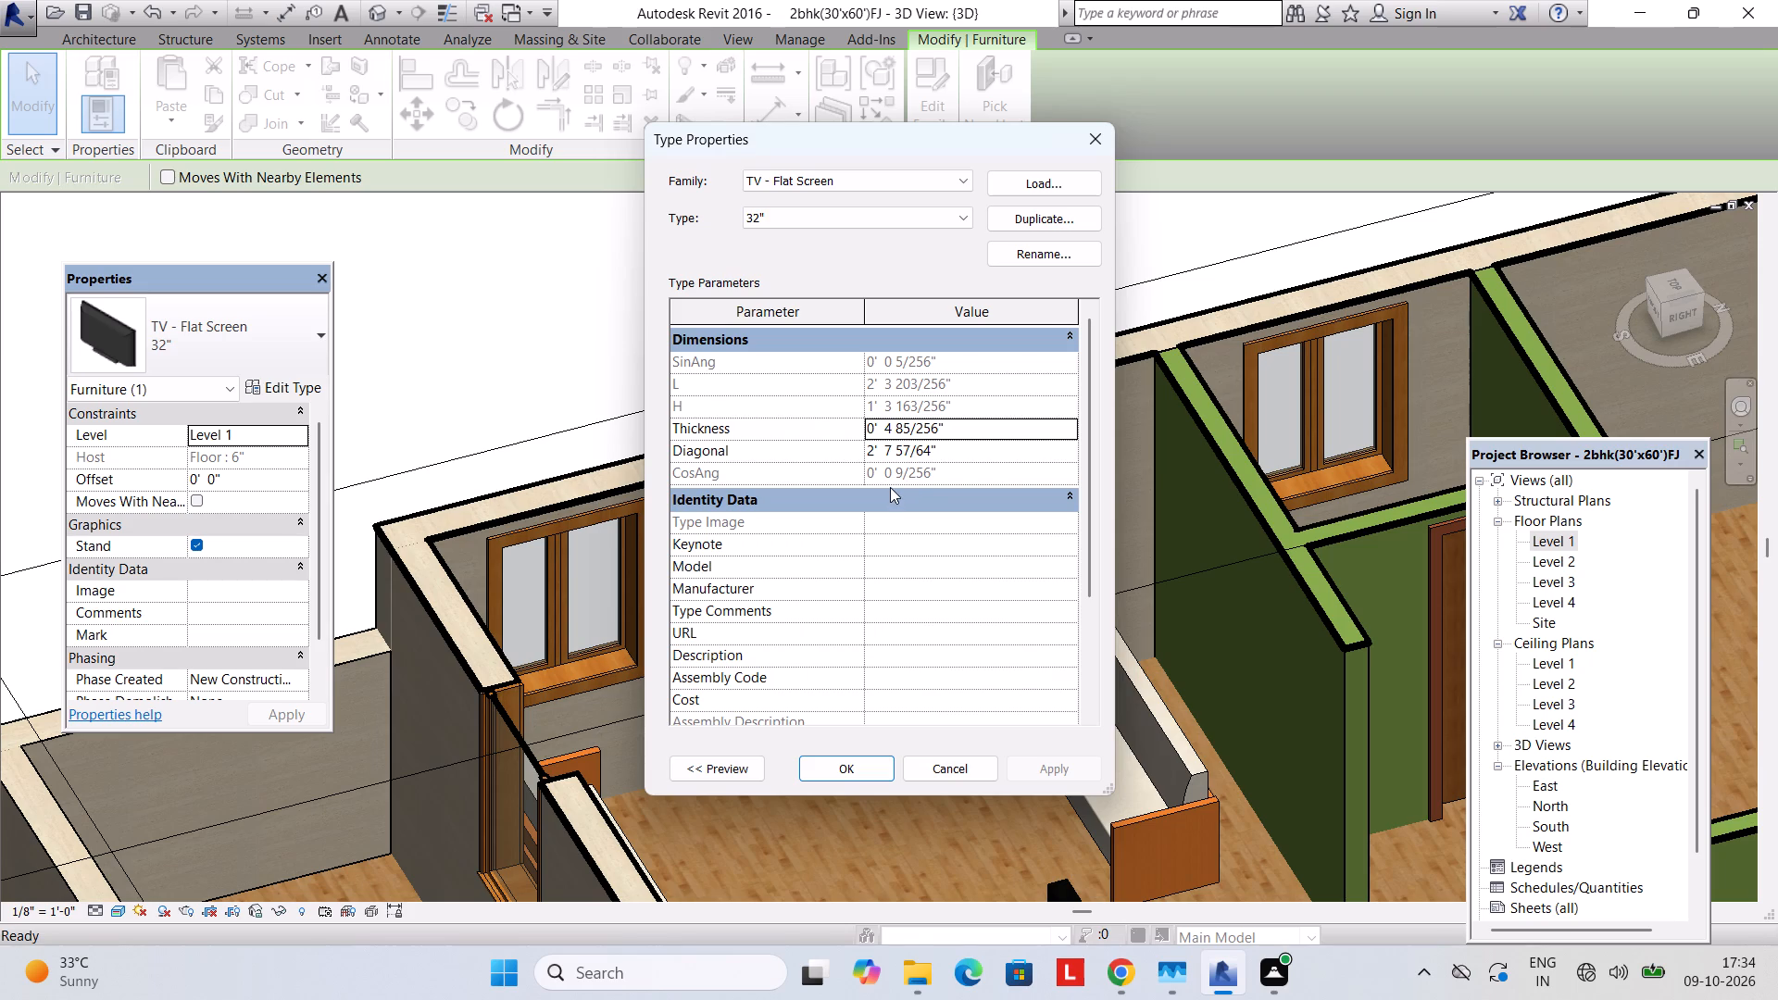
scroll(943, 456, "down", 8)
scroll(940, 452, "up", 2)
left_click(969, 217)
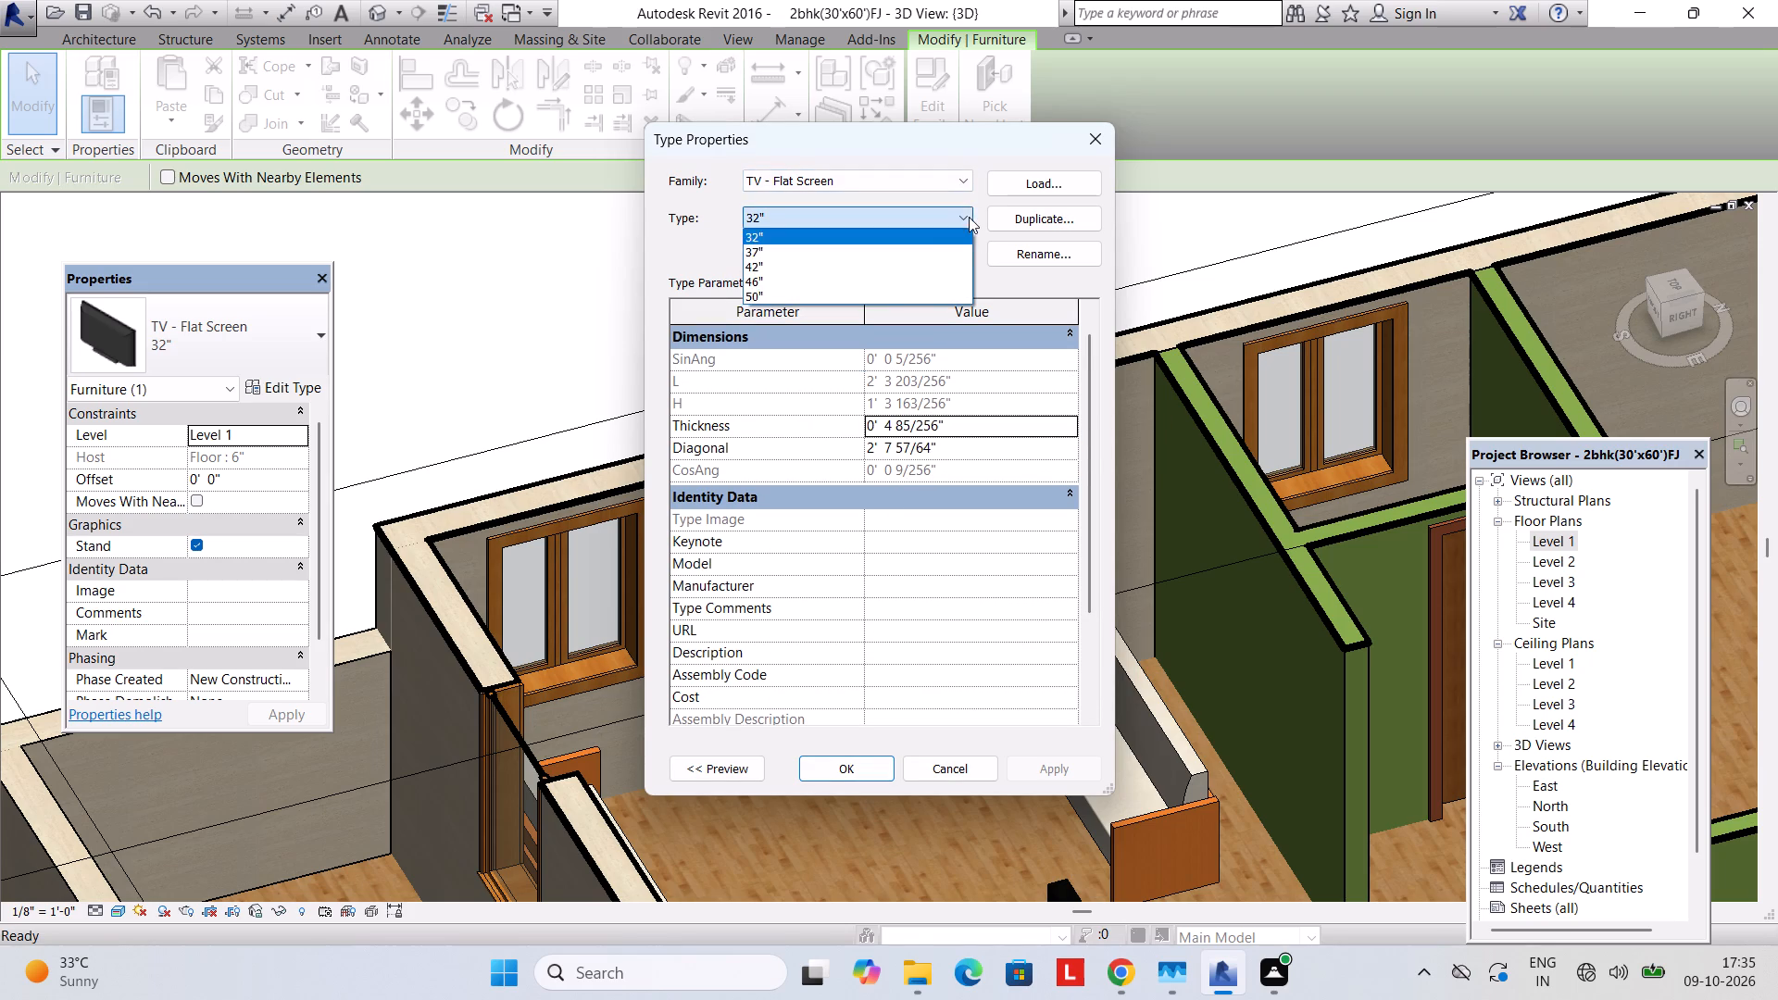
left_click(855, 301)
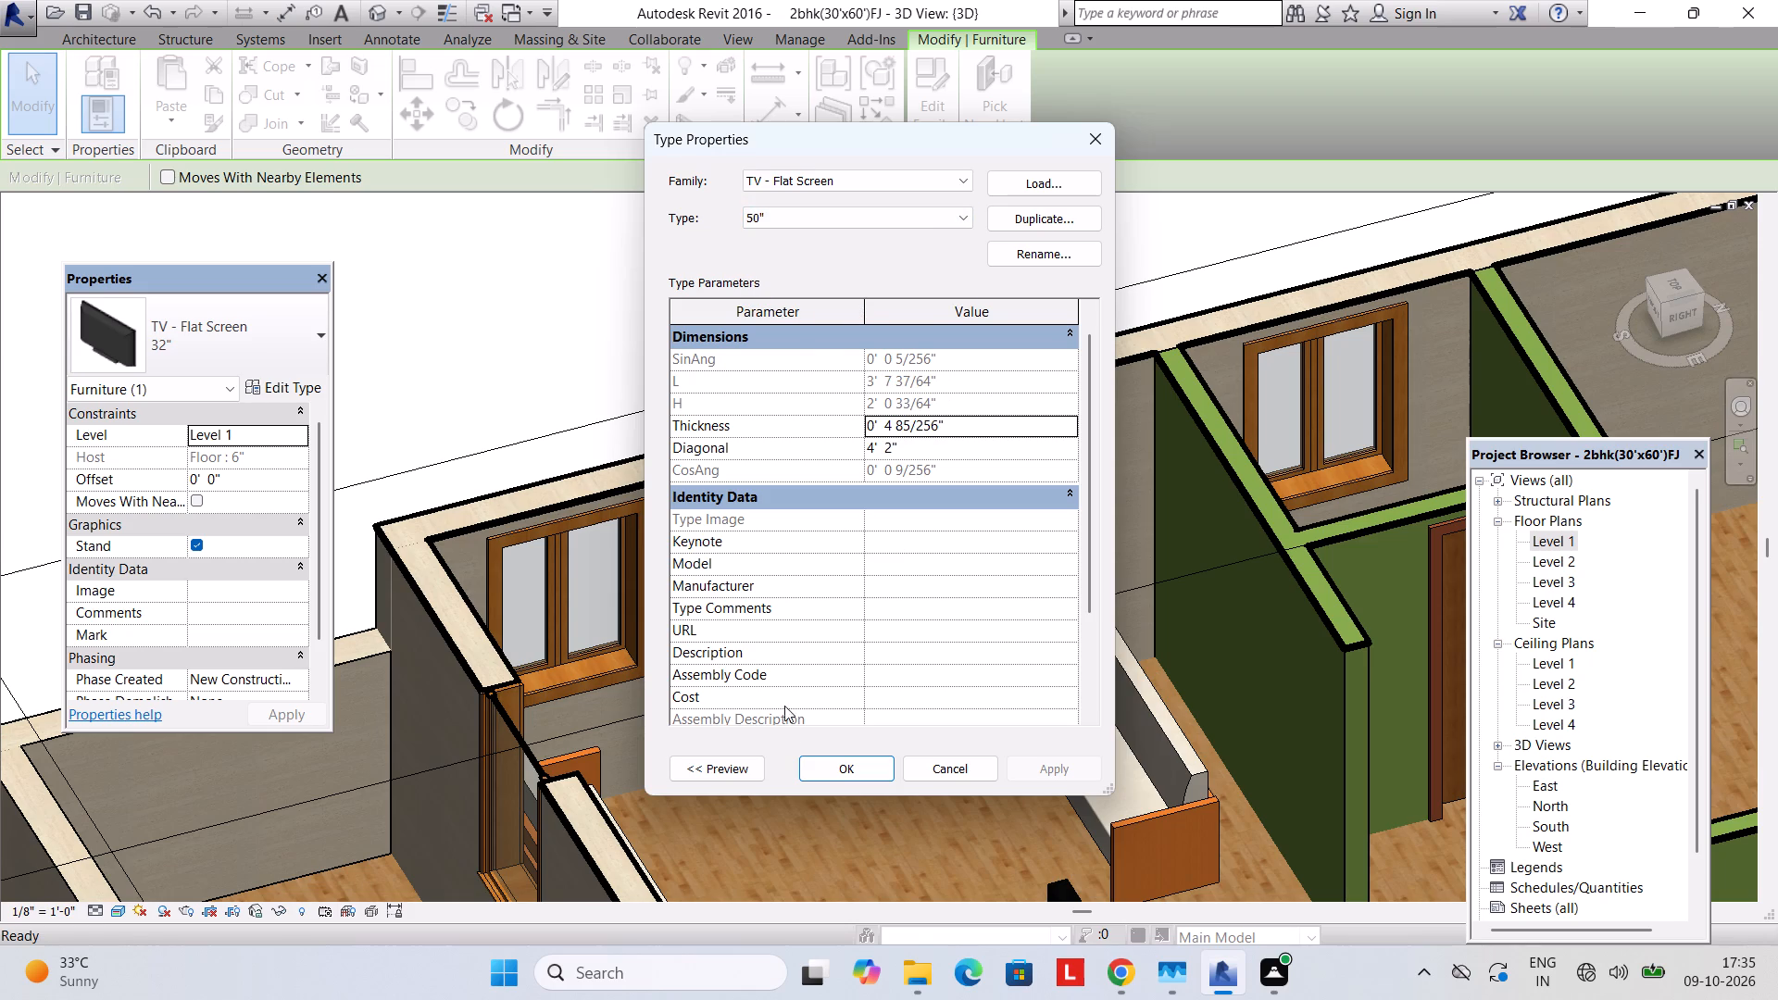
left_click(852, 775)
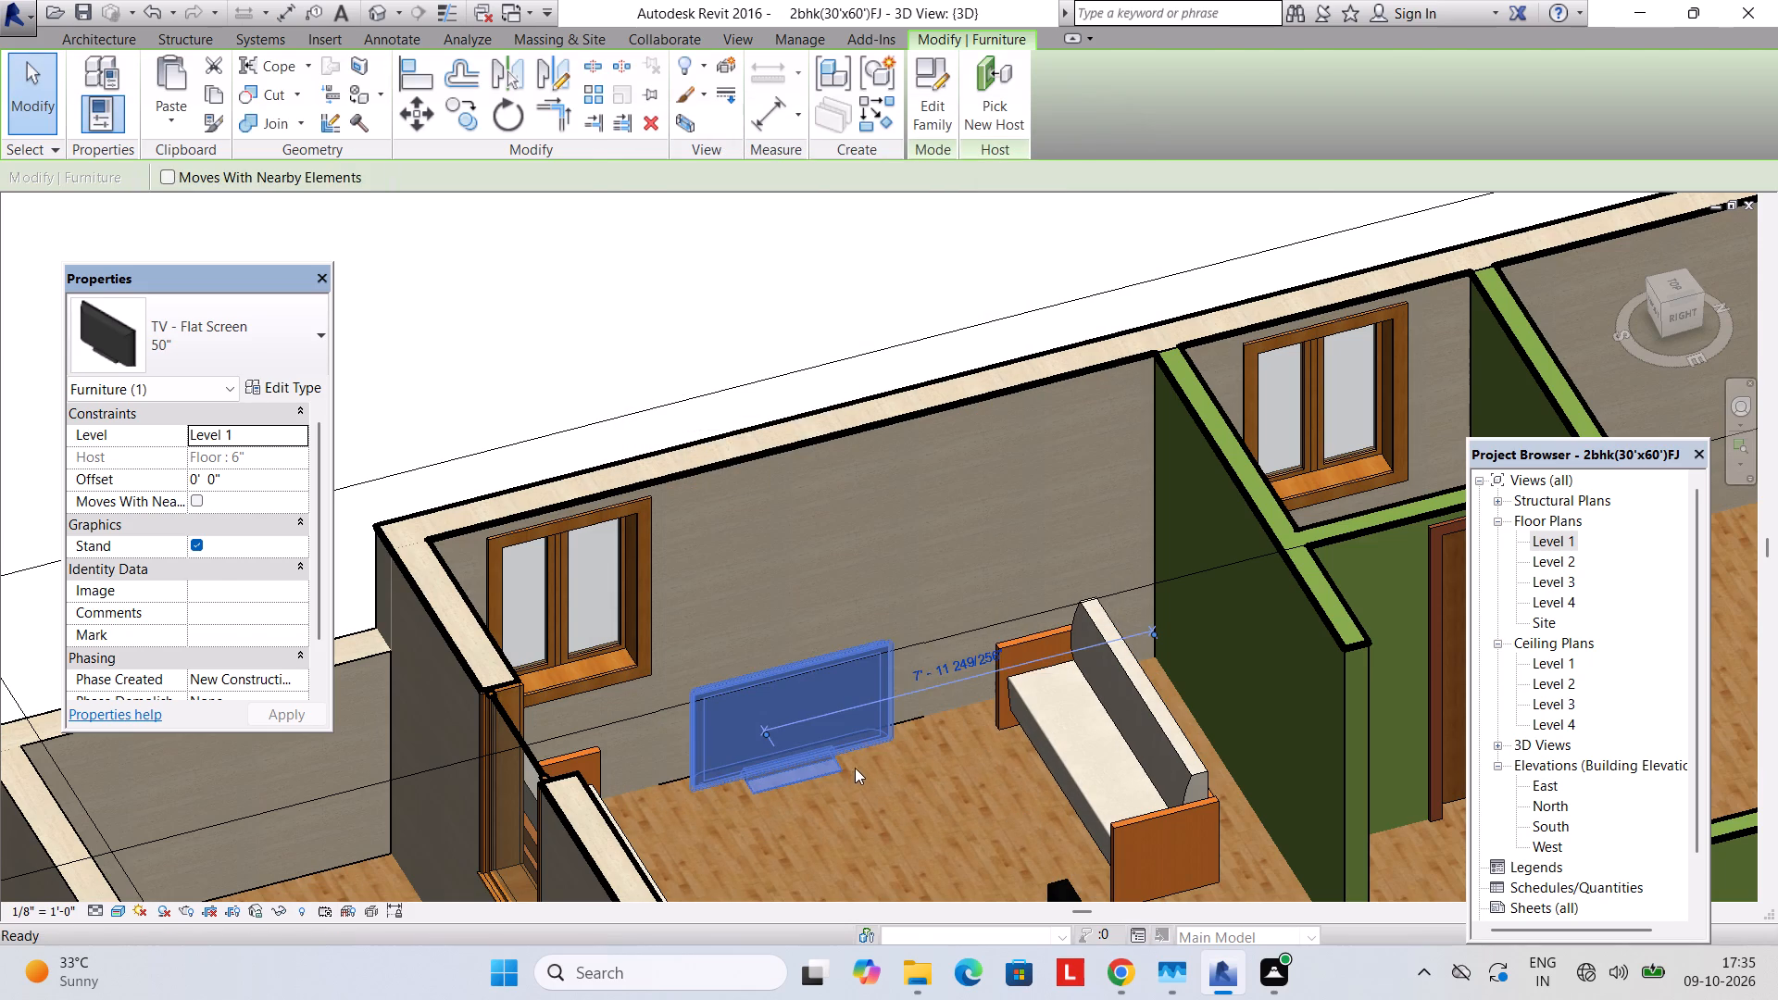
key("Escape")
Examine the 50" TV, the sofas and the rest of the Level 1 interior from several angles in 3D.
middle_click_drag(883, 744, 845, 586)
middle_click_drag(841, 587, 842, 643, "shift")
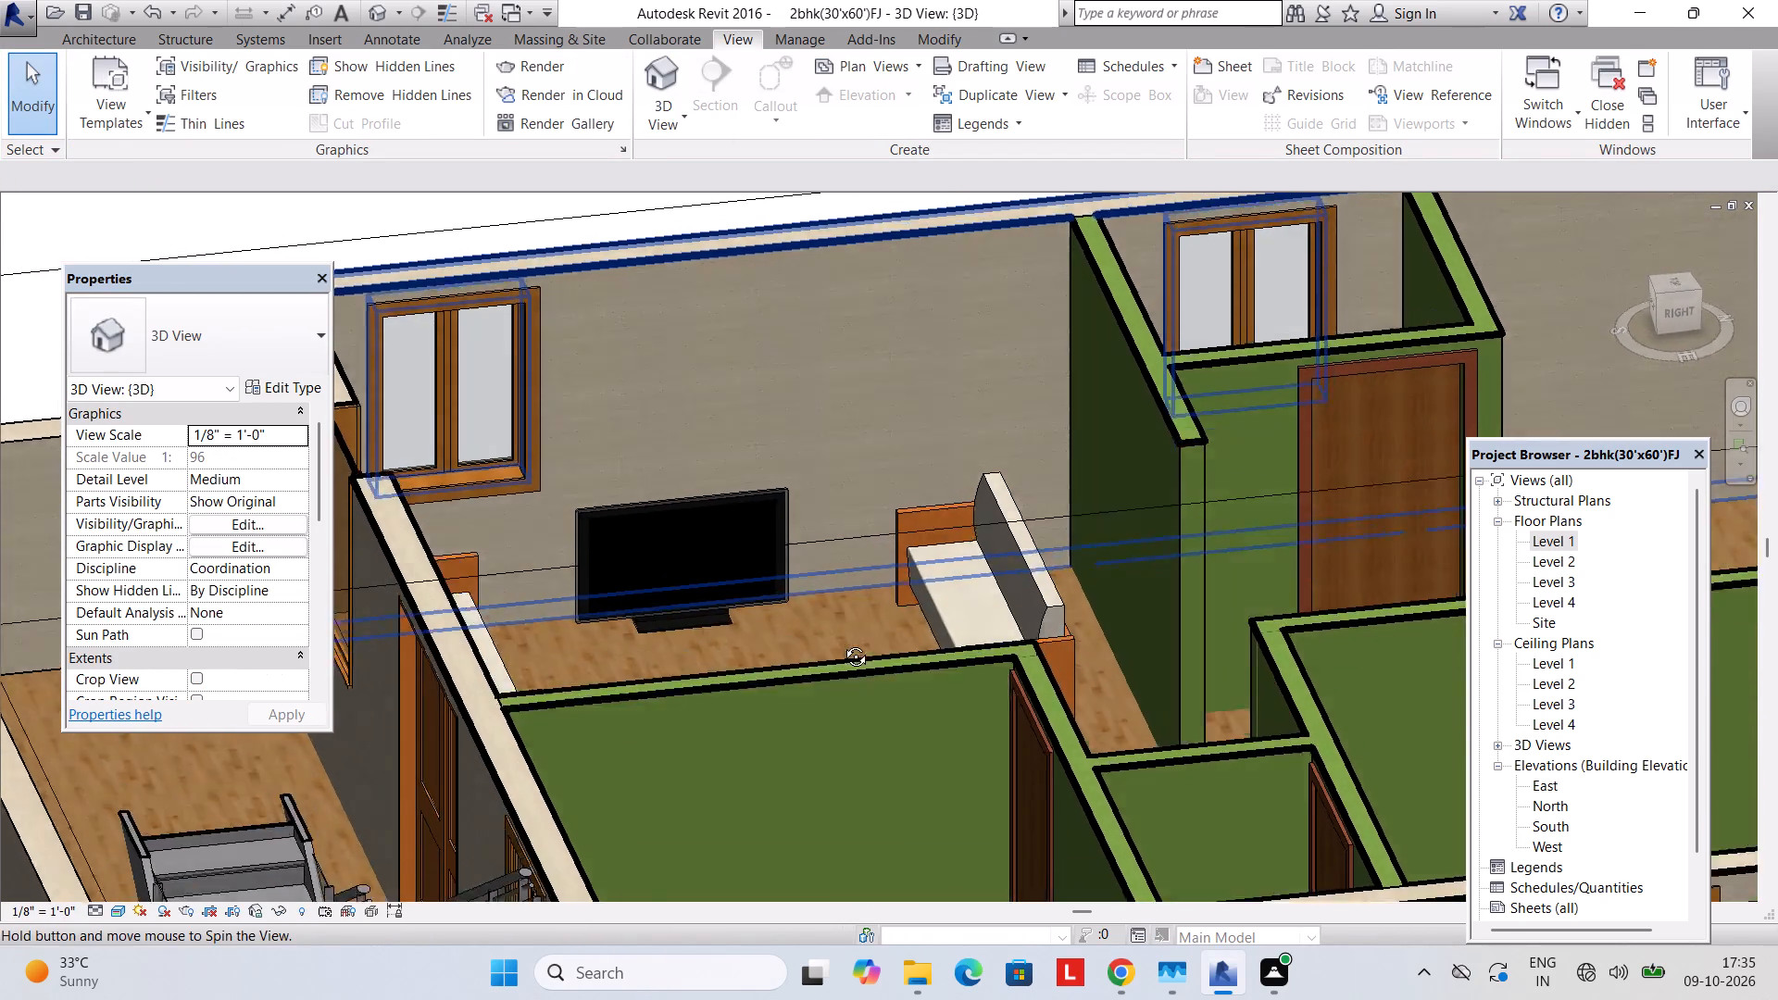
middle_click_drag(842, 643, 861, 825, "shift")
middle_click_drag(853, 764, 858, 761)
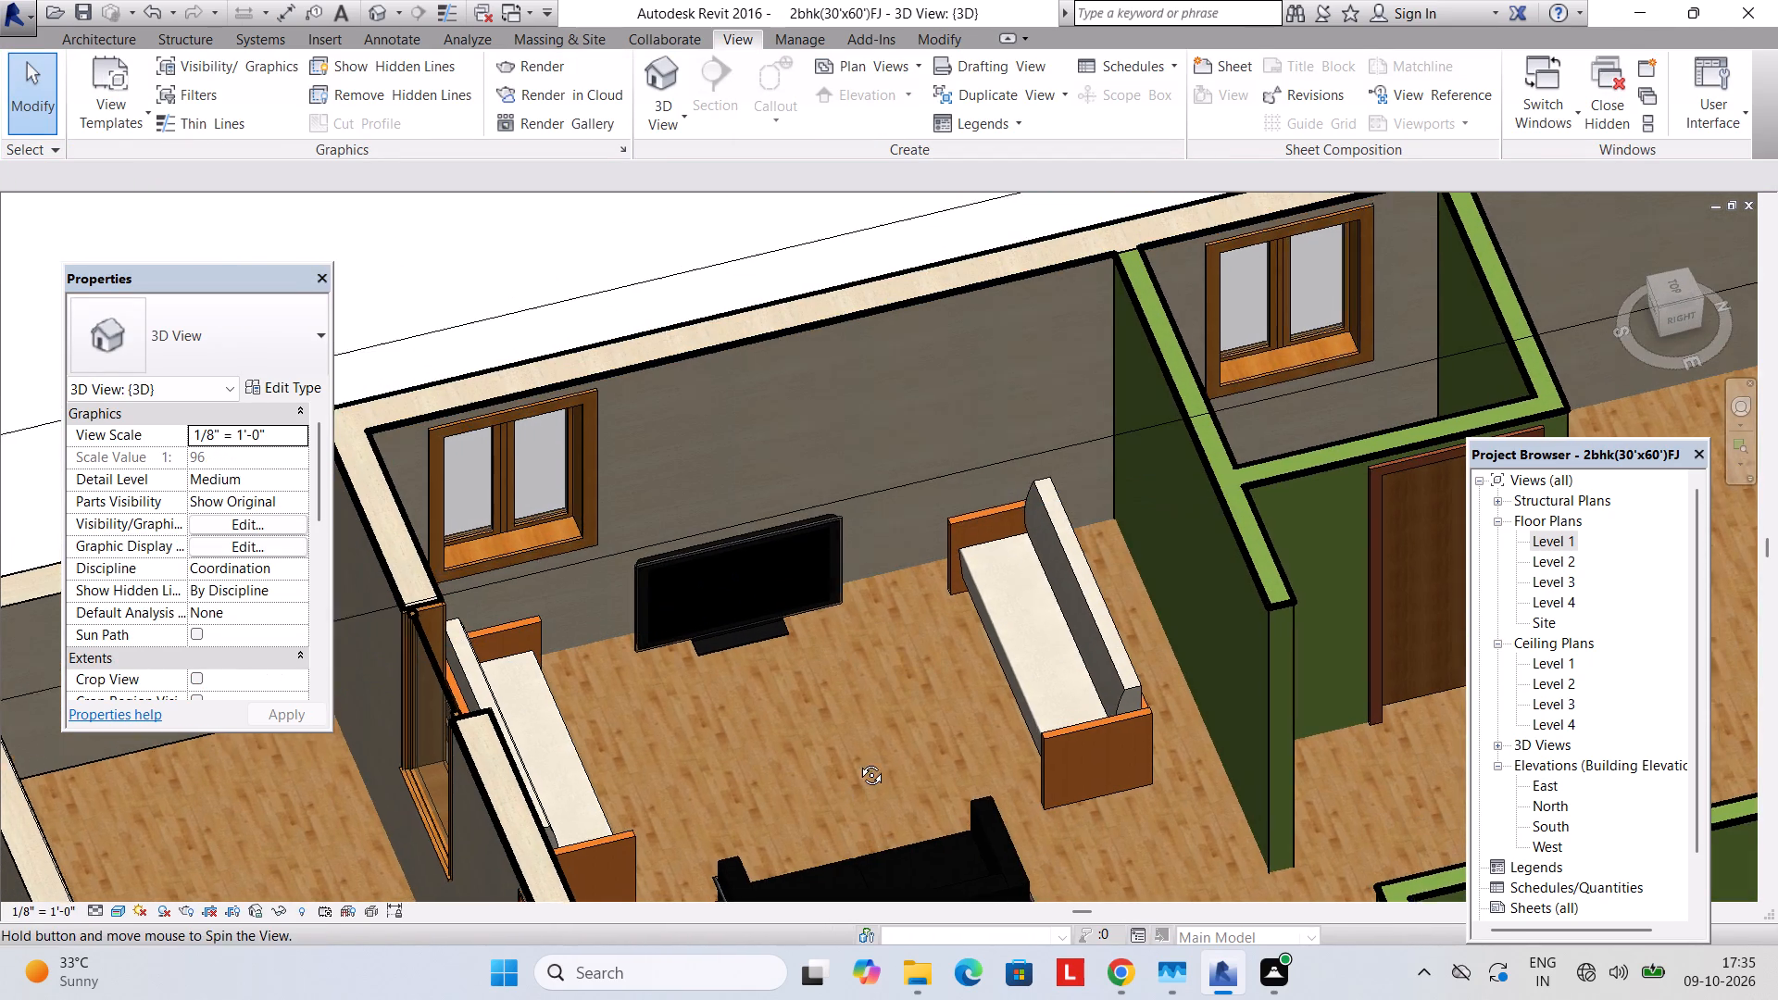
middle_click_drag(858, 761, 842, 699)
scroll(843, 699, "down", 3)
middle_click_drag(843, 699, 975, 760, "shift")
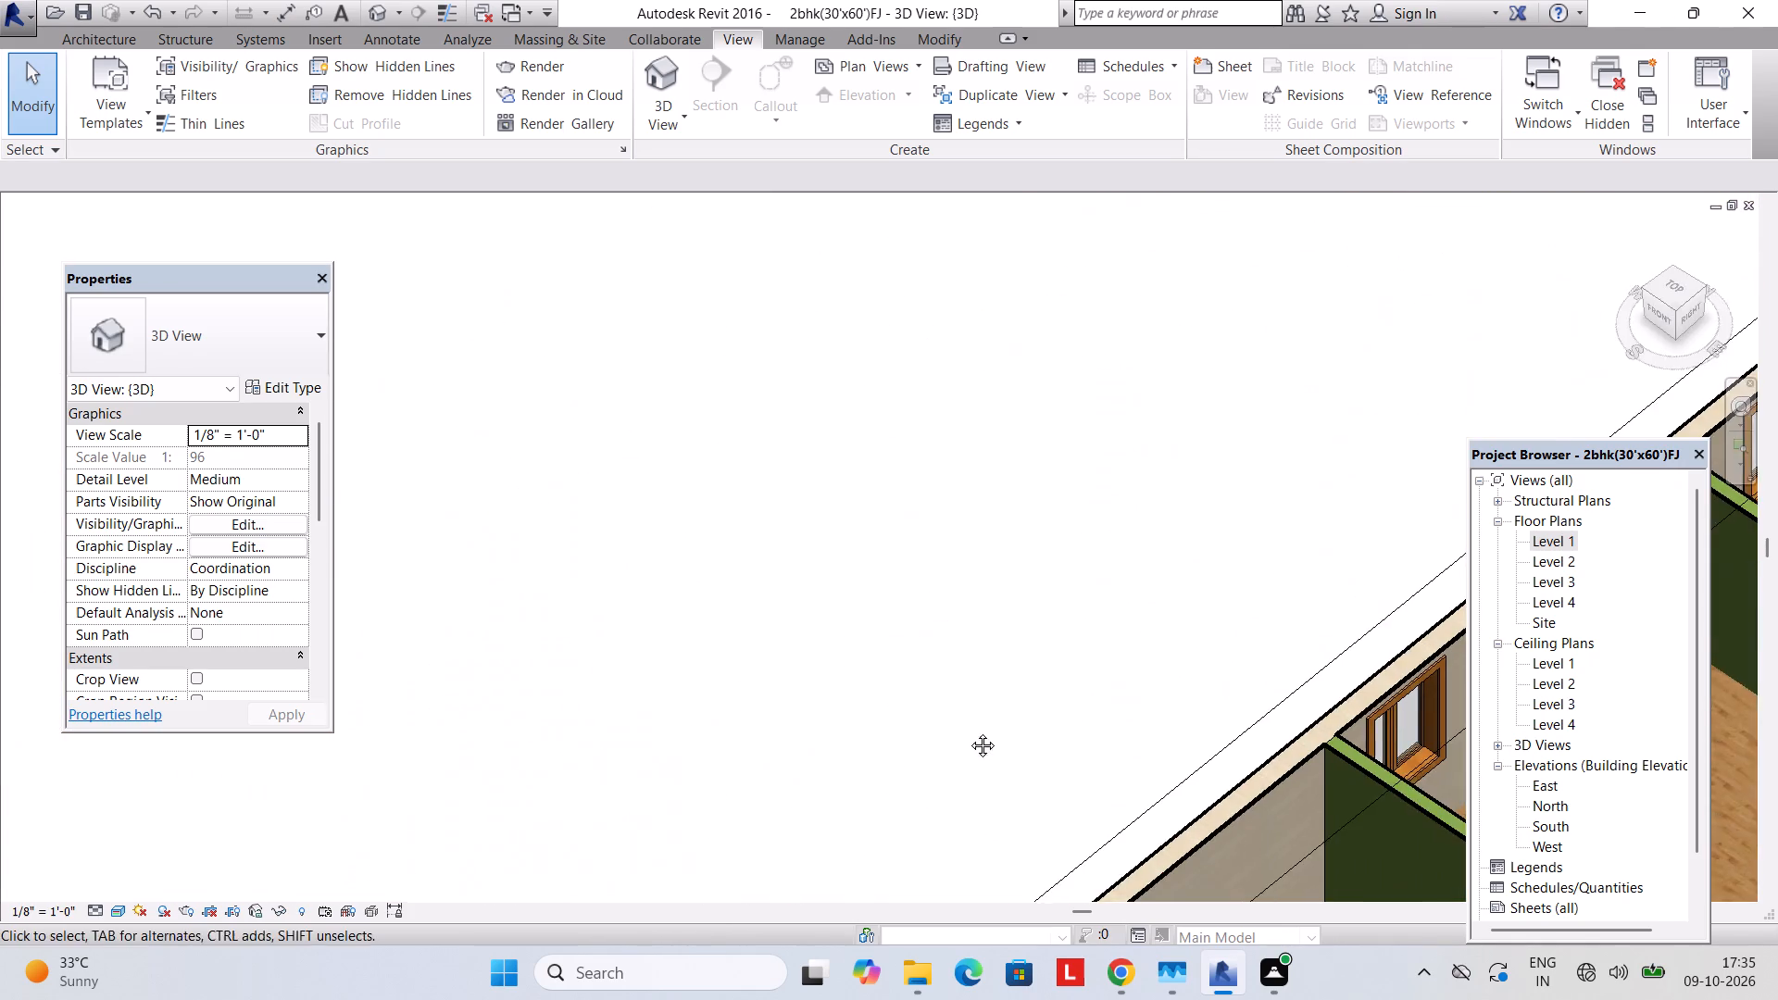
middle_click_drag(976, 742, 773, 586)
middle_click_drag(922, 636, 634, 513)
middle_click_drag(825, 625, 946, 615)
middle_click_drag(1032, 587, 605, 417)
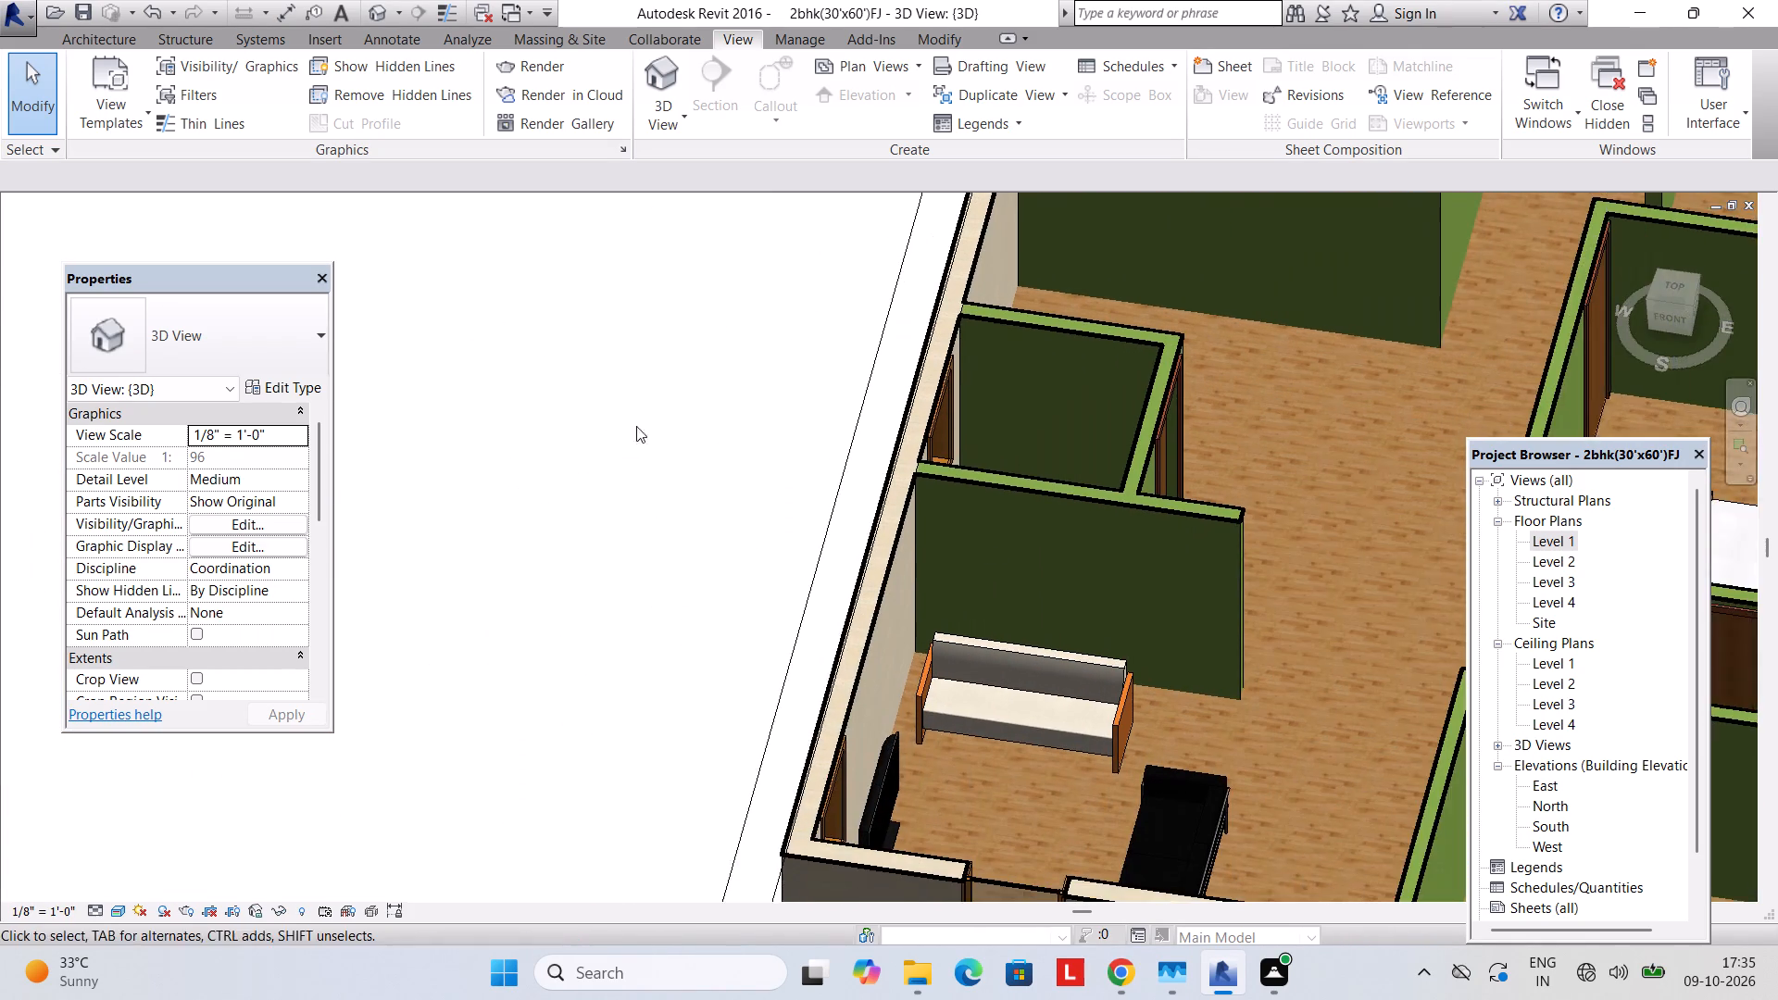
middle_click_drag(1064, 567, 781, 481)
scroll(780, 481, "down", 7)
middle_click_drag(823, 525, 880, 444)
middle_click_drag(896, 437, 791, 592)
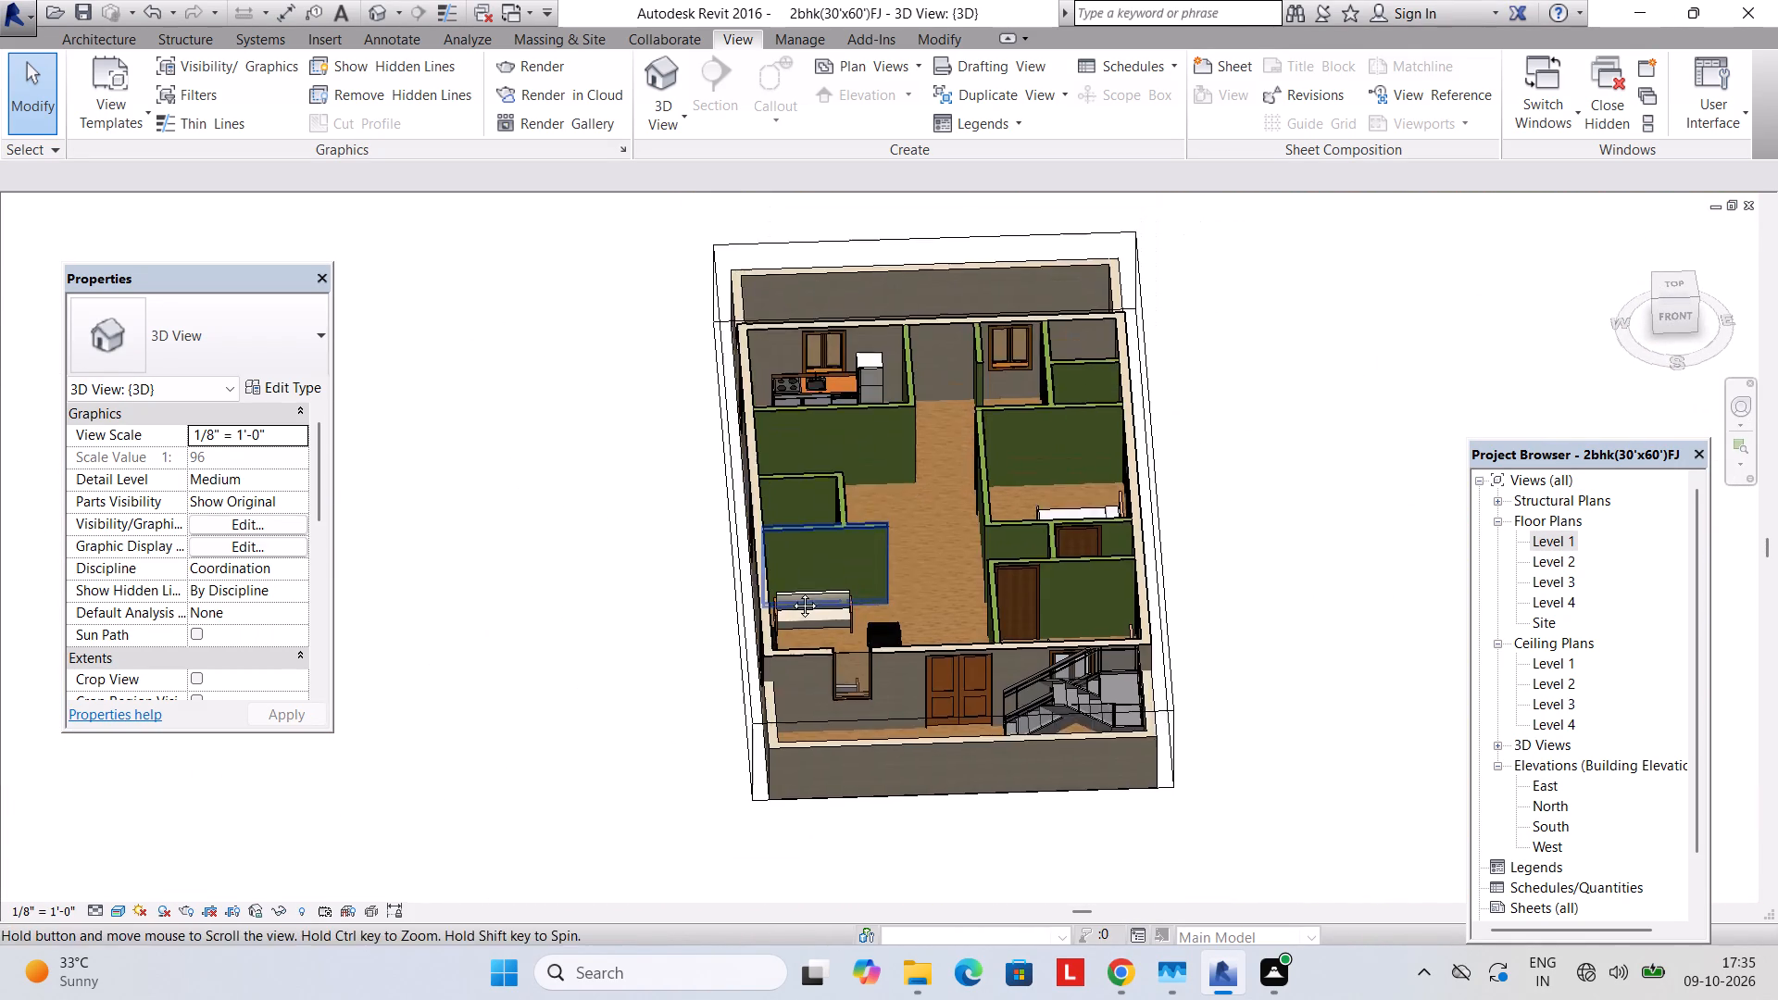
middle_click_drag(791, 592, 754, 622)
middle_click_drag(766, 618, 730, 534, "shift")
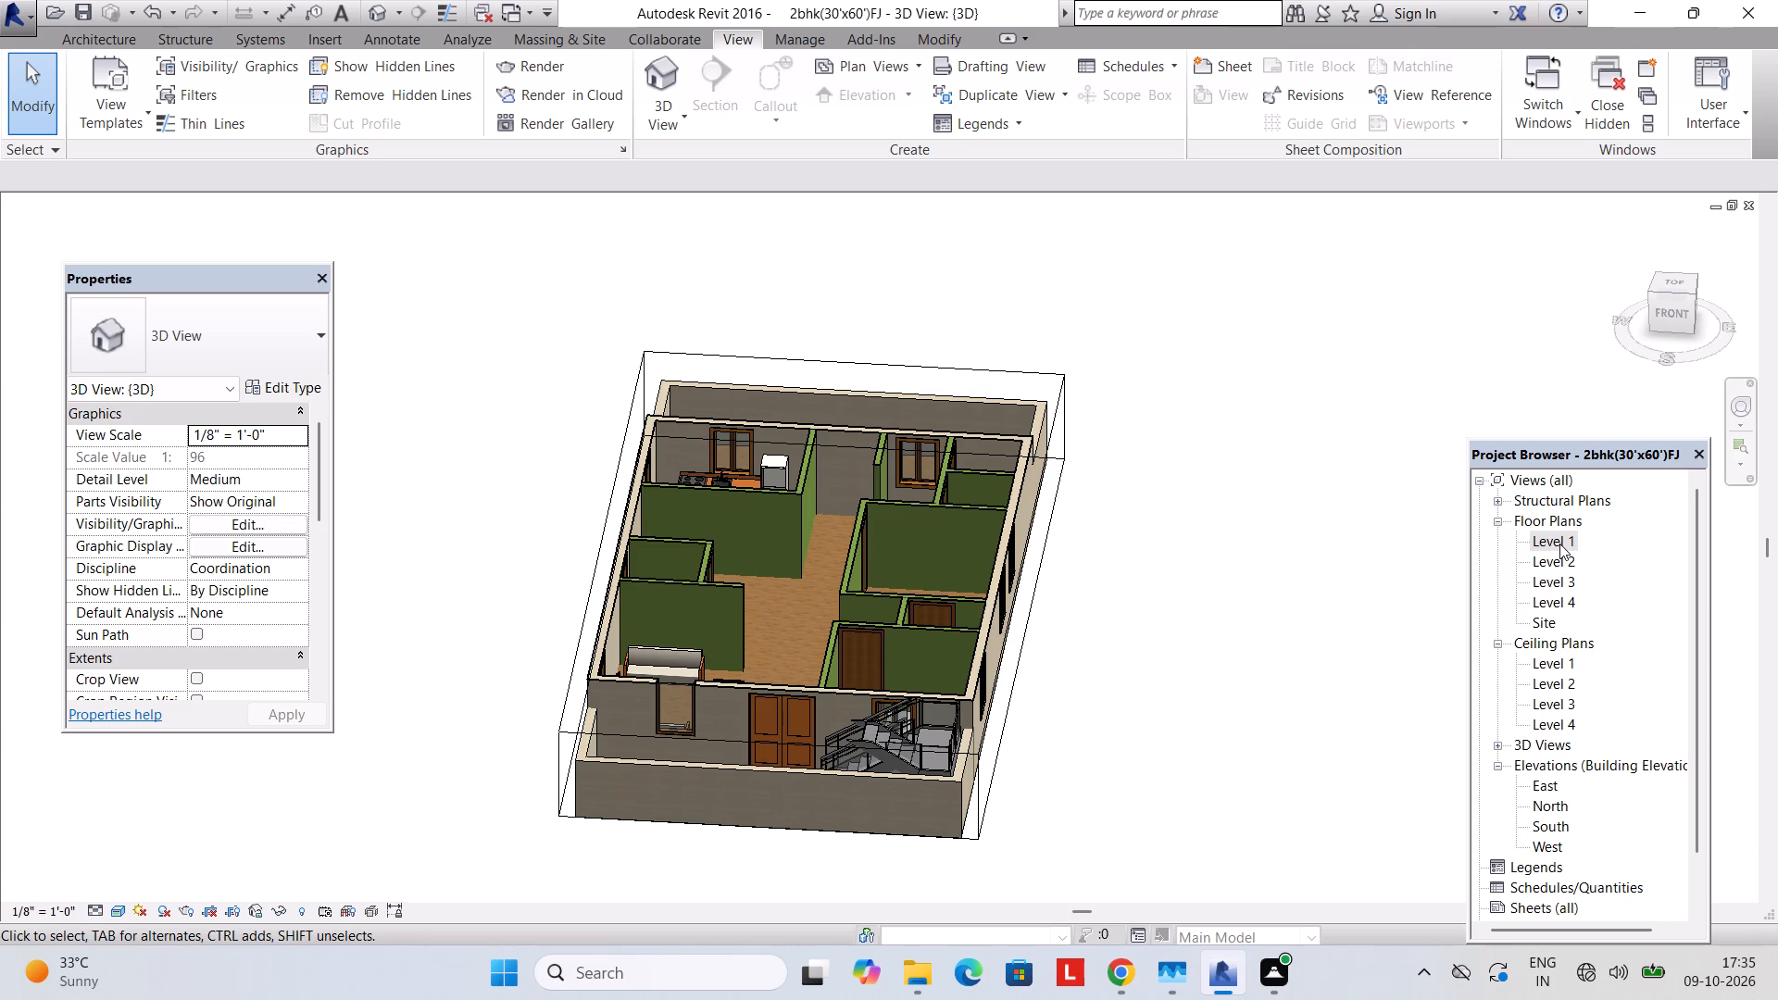
Review the Level 1 floor plan from the living room through to the open yard behind the kitchen.
double_click(1559, 544)
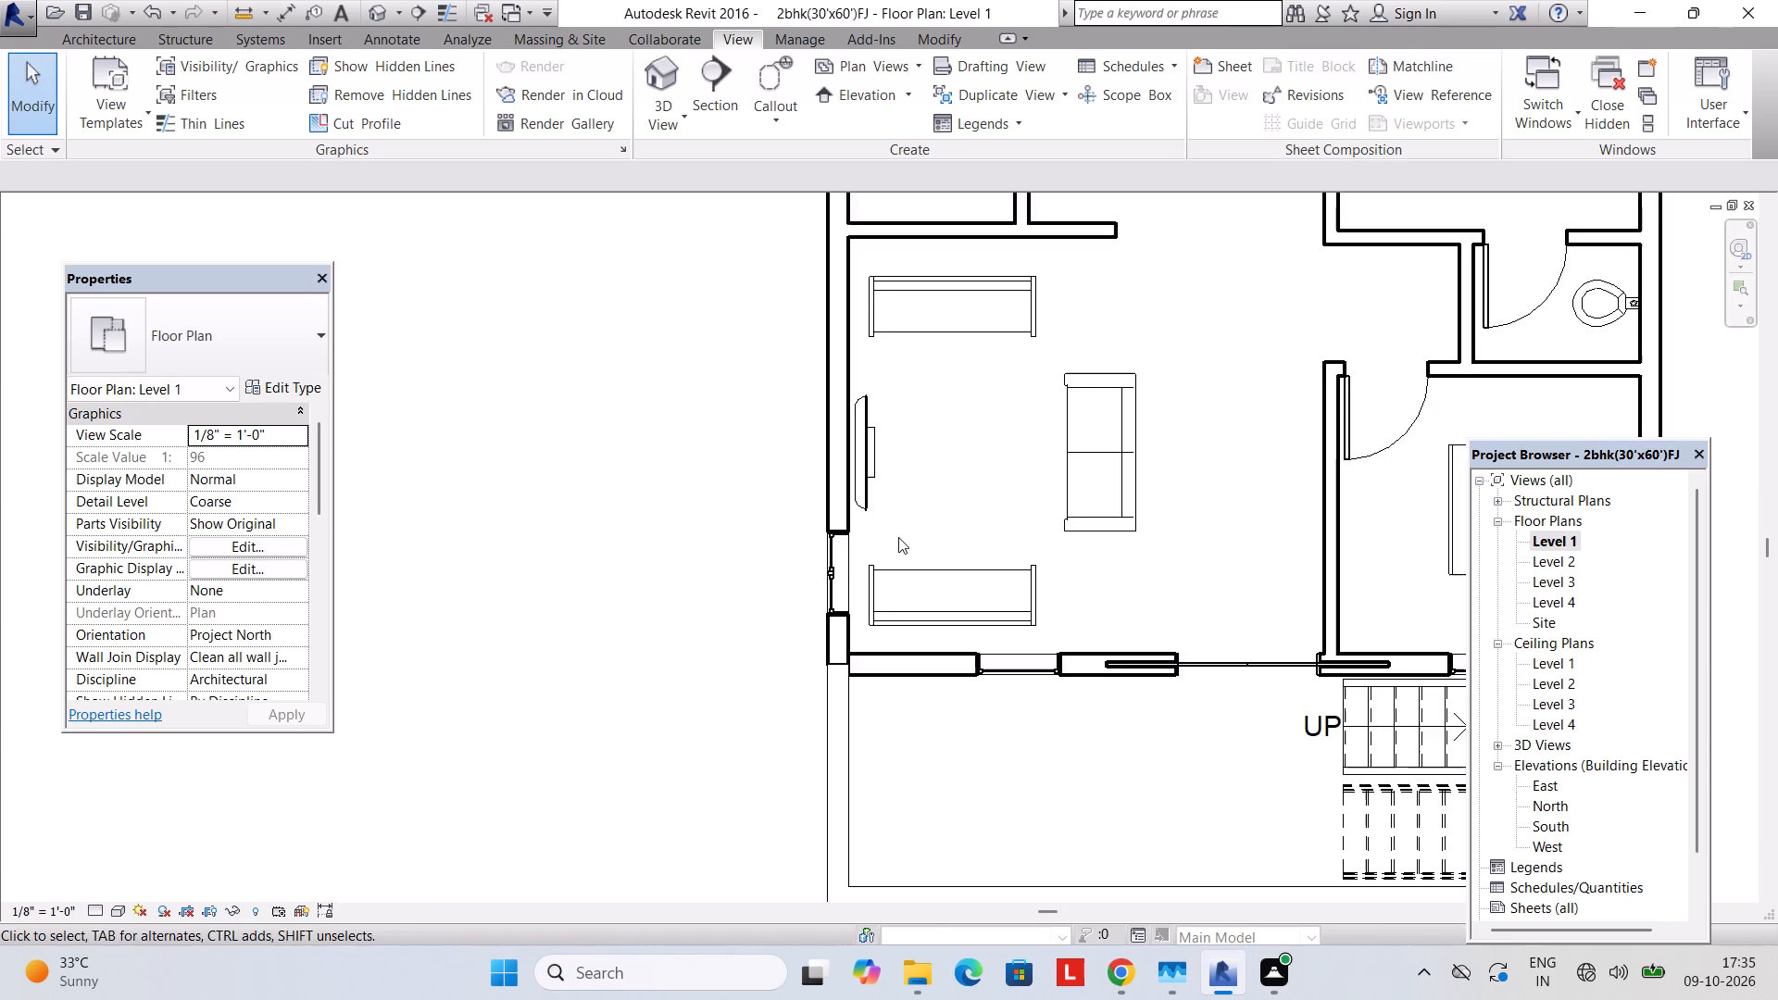
scroll(898, 537, "down", 2)
middle_click_drag(926, 595, 782, 560)
middle_click_drag(984, 545, 902, 629)
scroll(904, 619, "down", 4)
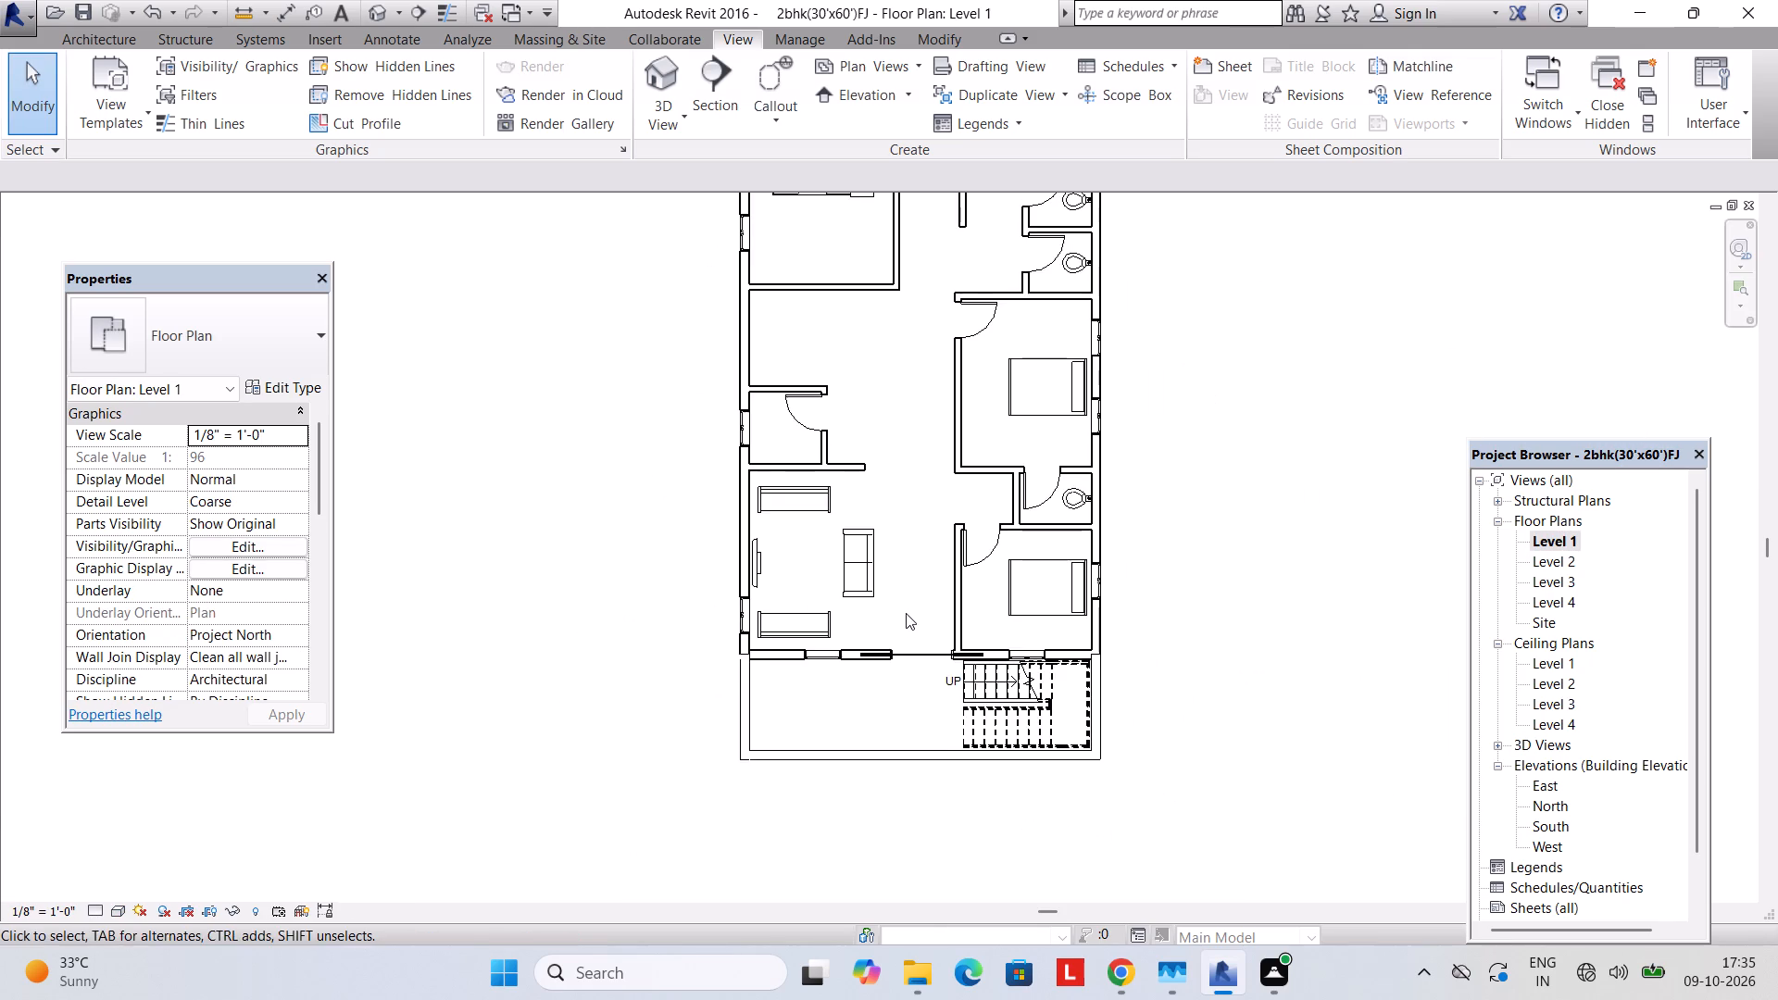
middle_click_drag(894, 659, 827, 808)
scroll(849, 660, "down", 1)
middle_click_drag(849, 660, 850, 767)
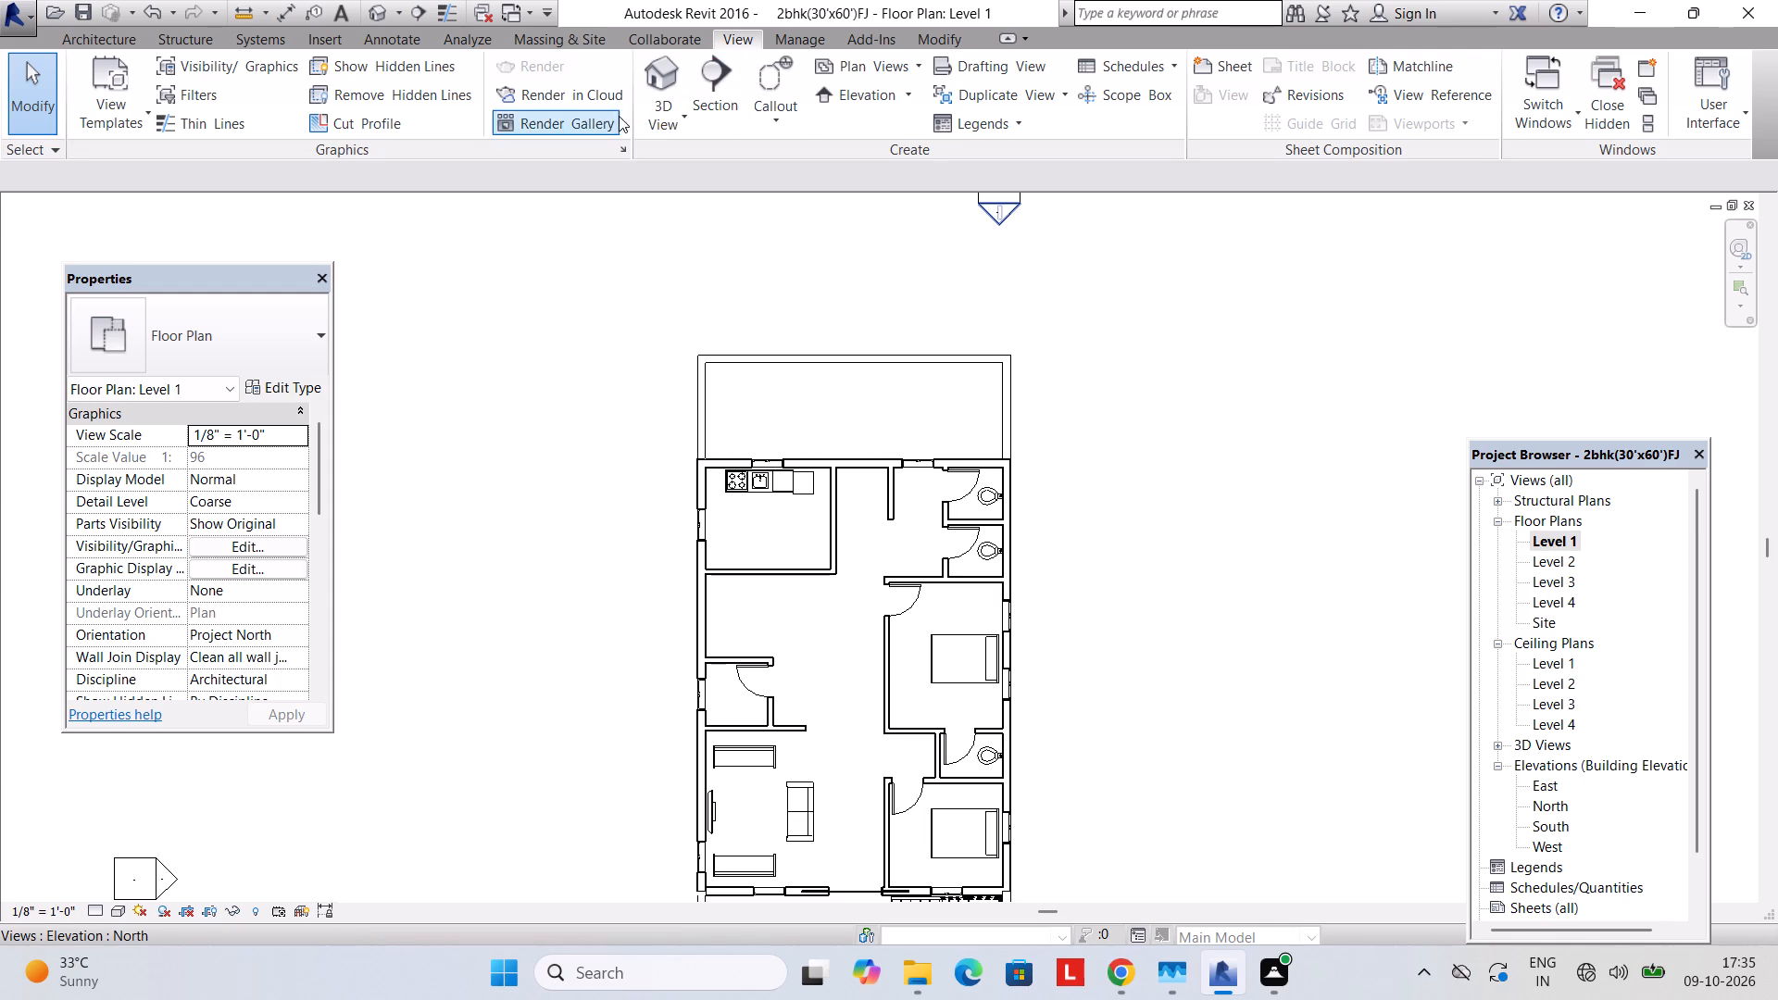
Edit the Level 1 floor's boundary, moving its rear edge inward from the yard's outer wall to the house's rear wall.
left_click(137, 31)
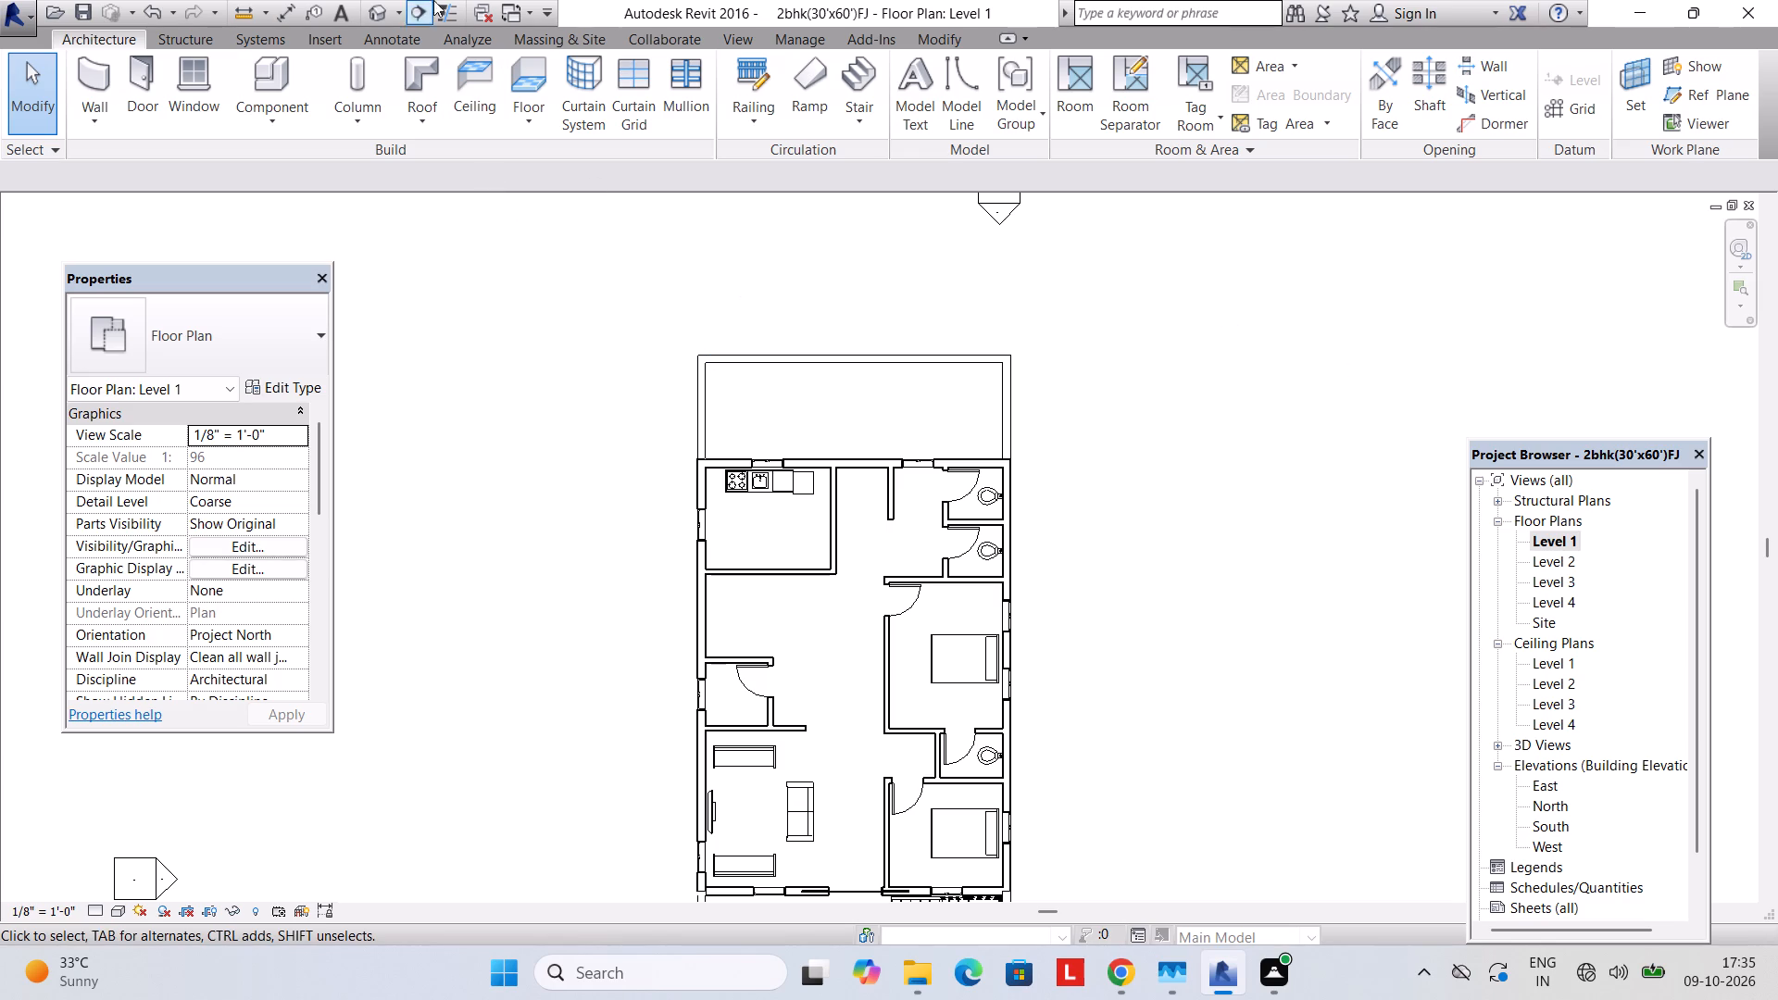
left_click(733, 47)
left_click(647, 120)
left_click(691, 157)
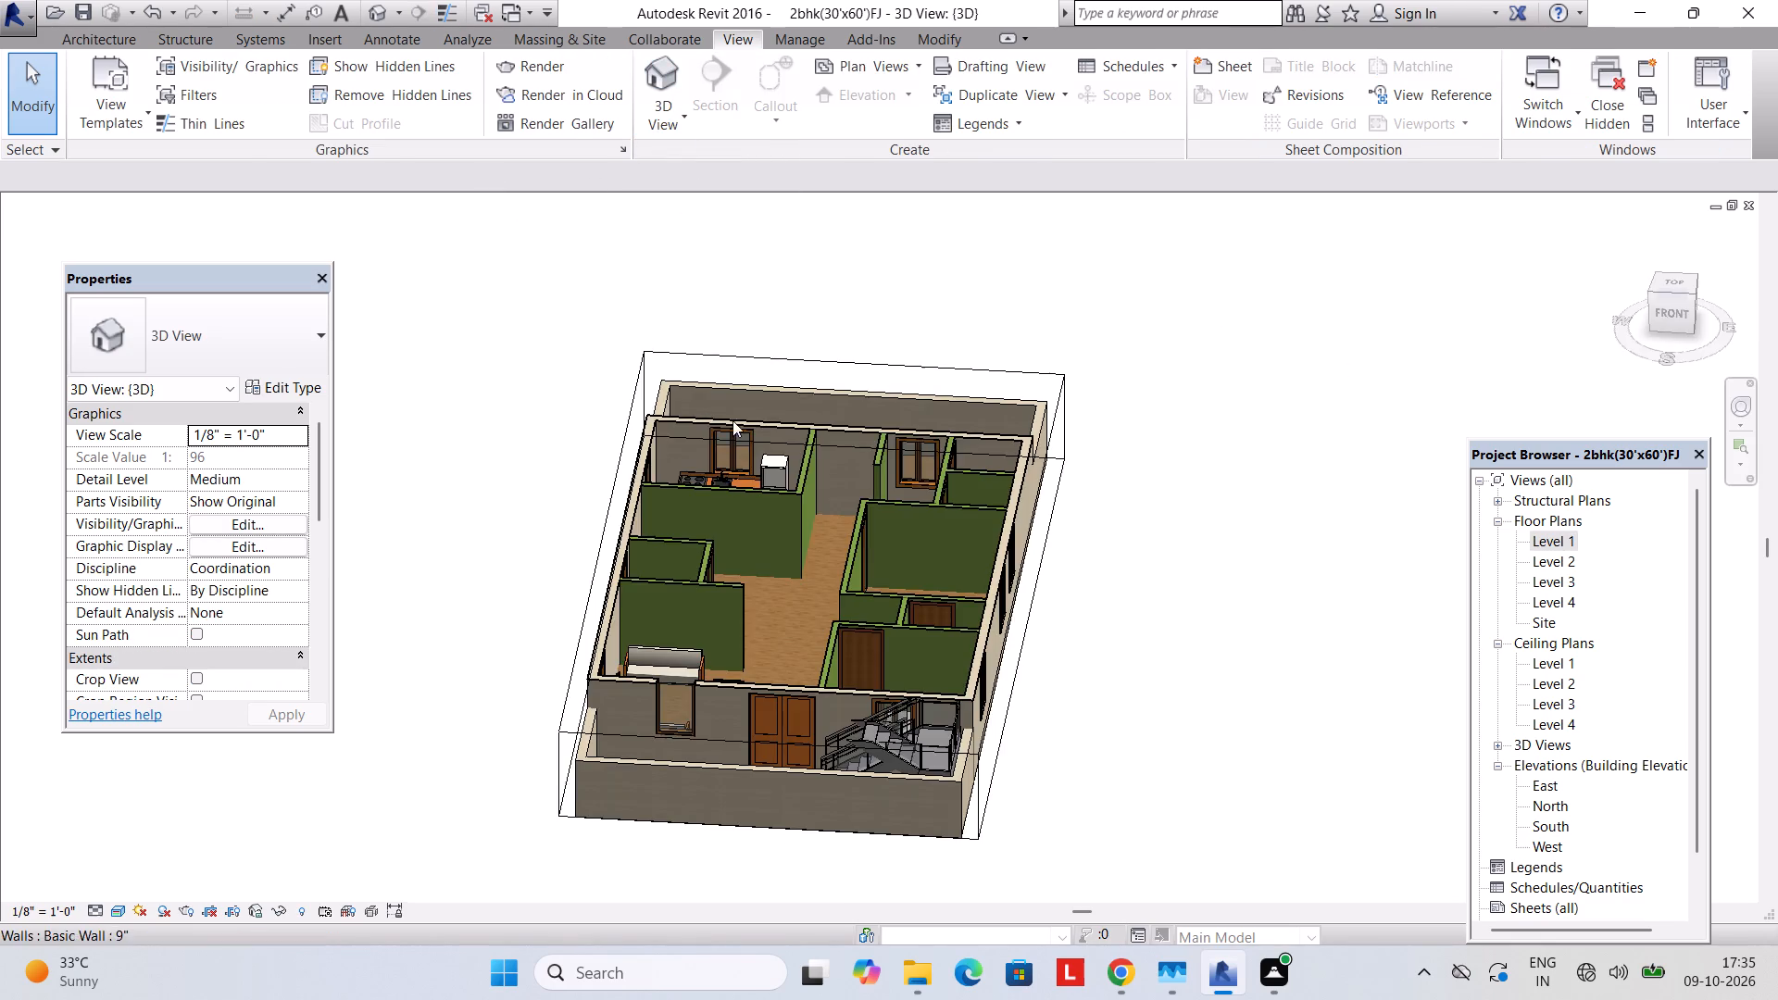
middle_click_drag(734, 422, 826, 557, "shift")
middle_click_drag(831, 552, 918, 643, "shift")
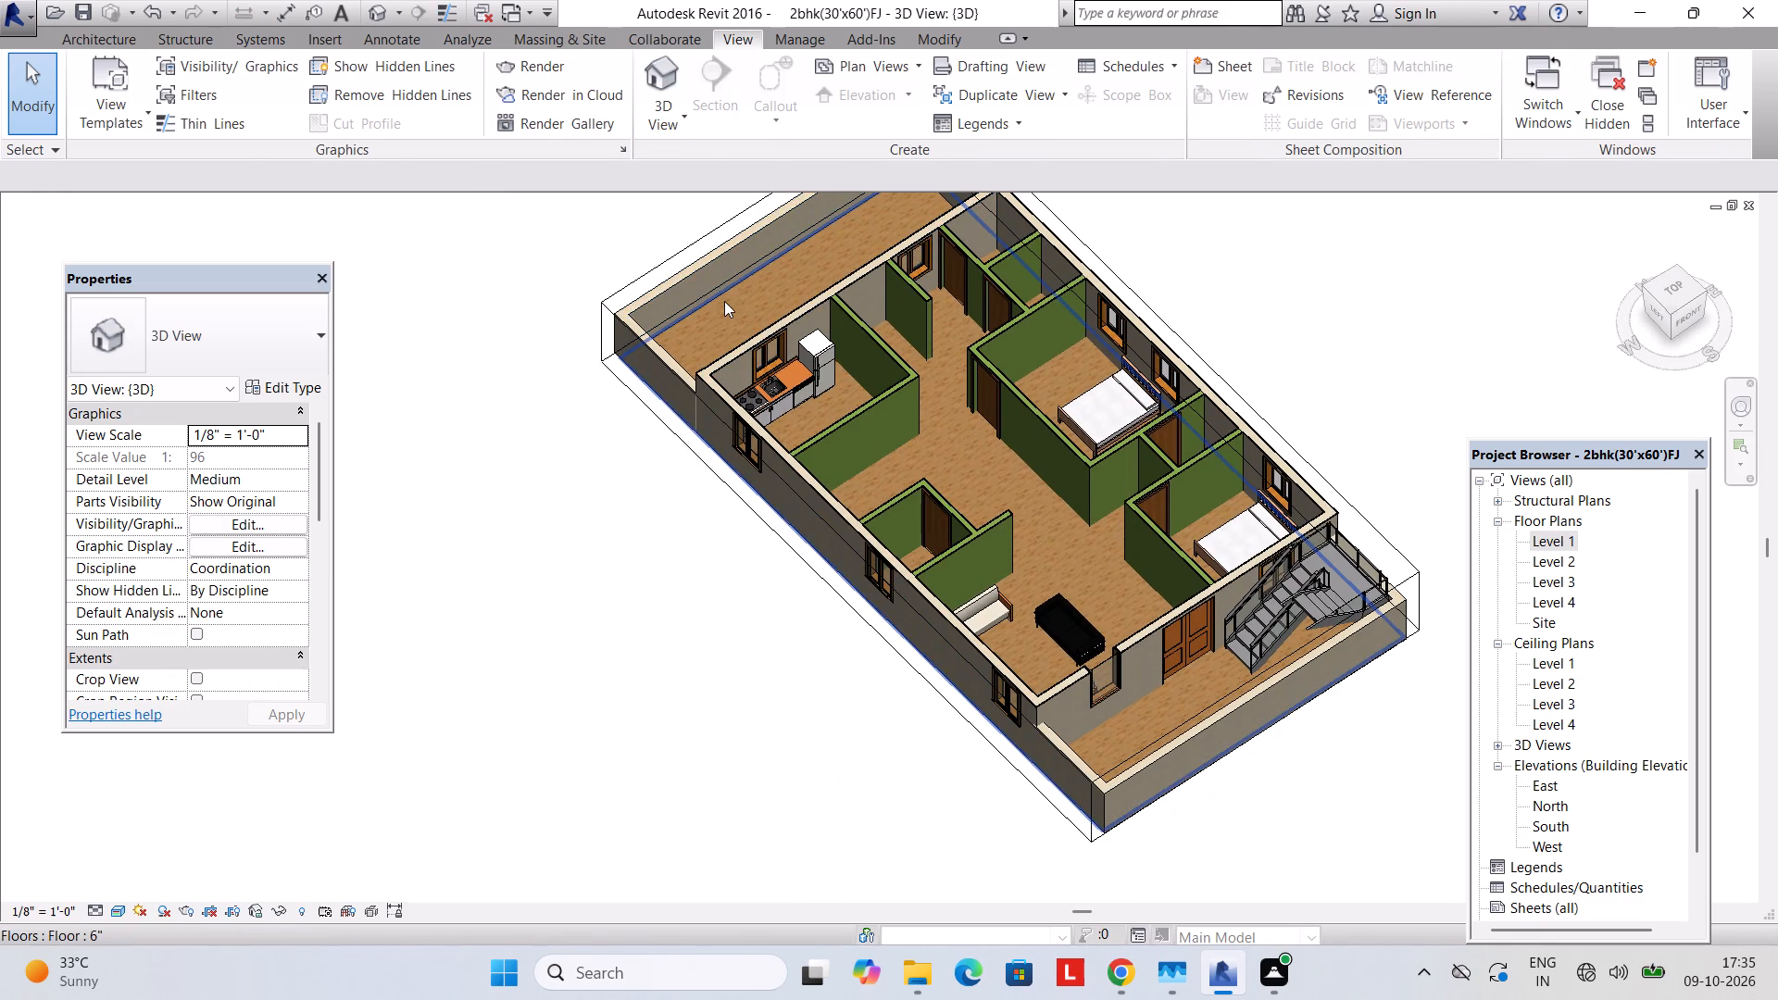
left_click(724, 301)
left_click(949, 103)
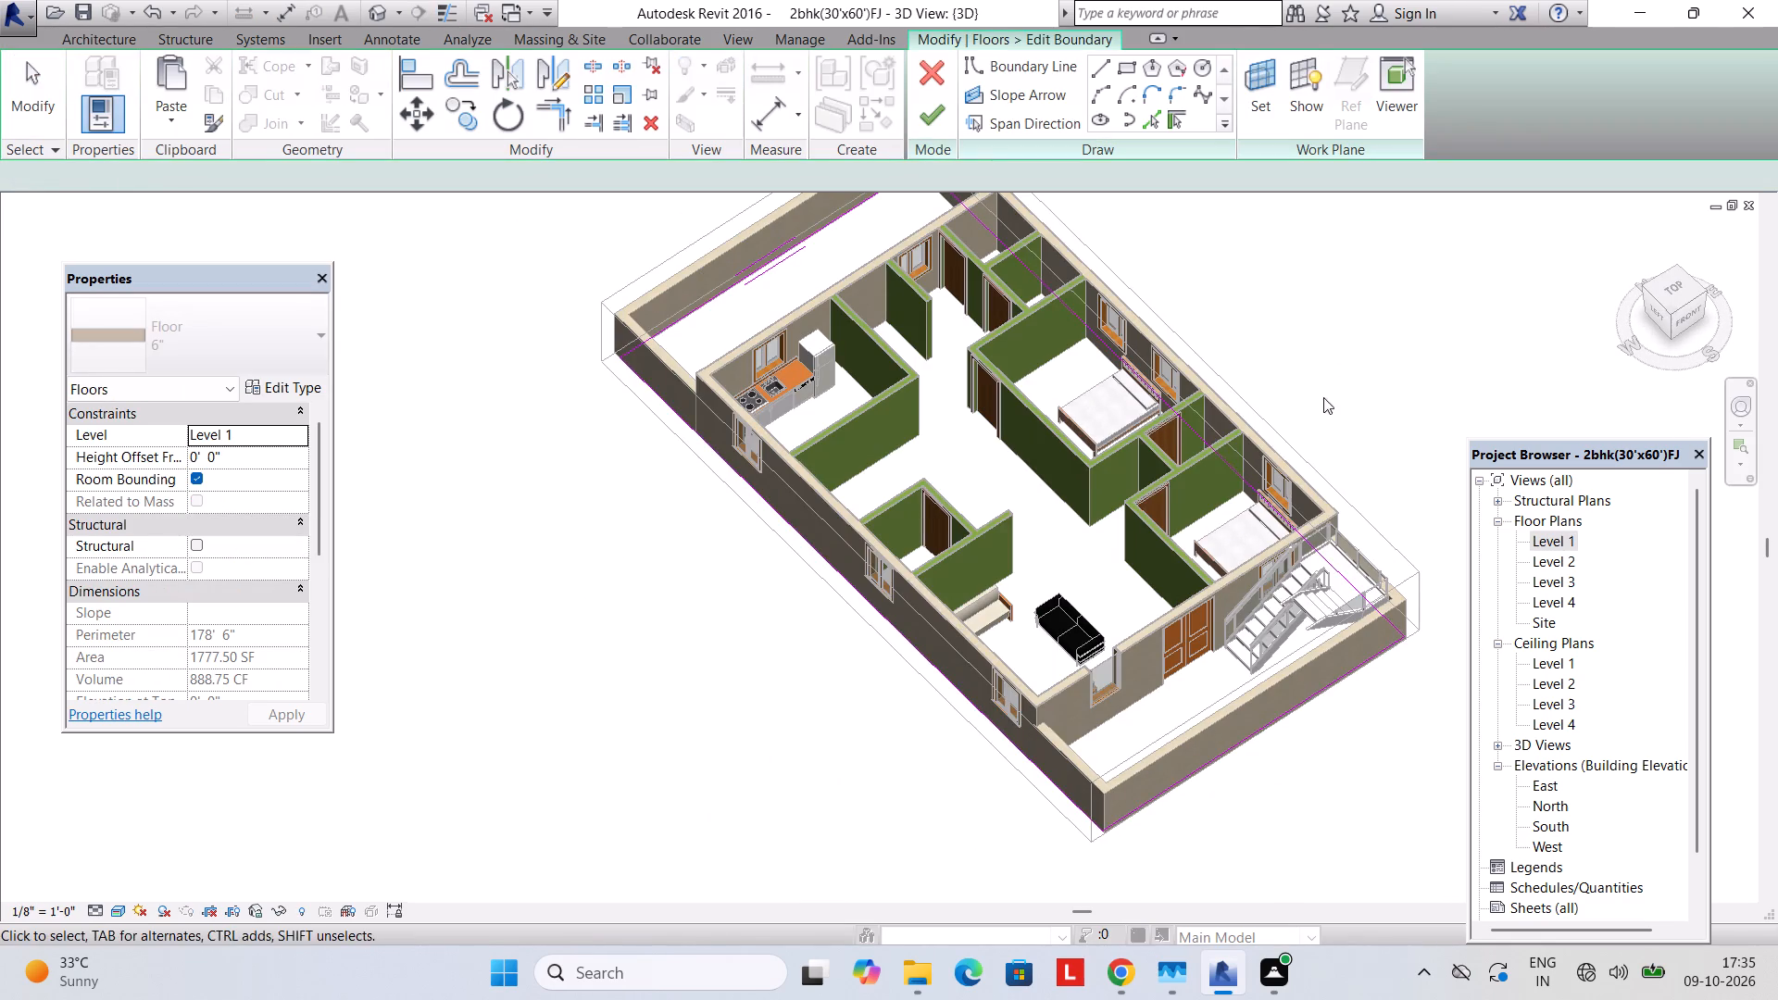
double_click(1559, 544)
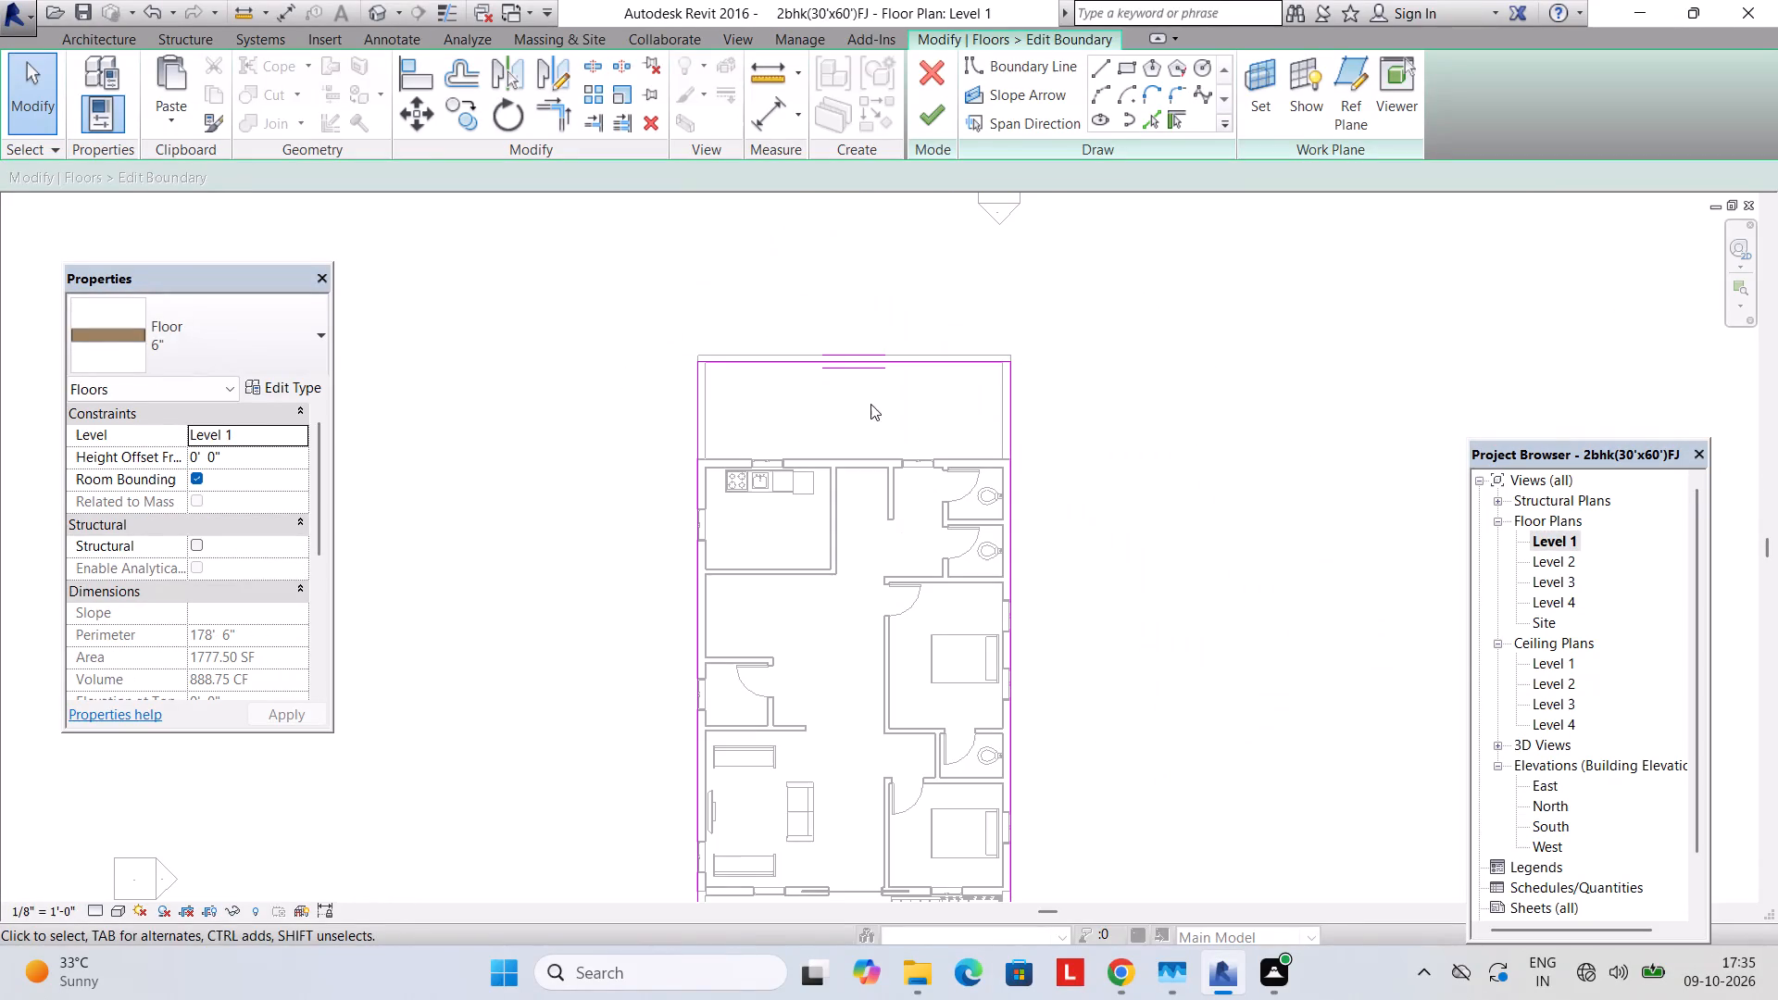
left_click(923, 366)
scroll(910, 438, "up", 4)
key("Down")
key("Down")
key("Down")
key("Down")
key("Down")
key("Down")
key("Down")
key("Down")
key("Down")
key("Down")
key("Down")
key("Down")
key("Down")
key("Down")
key("Down")
key("Down")
key("Down")
key("Down")
key("Down")
key("Down")
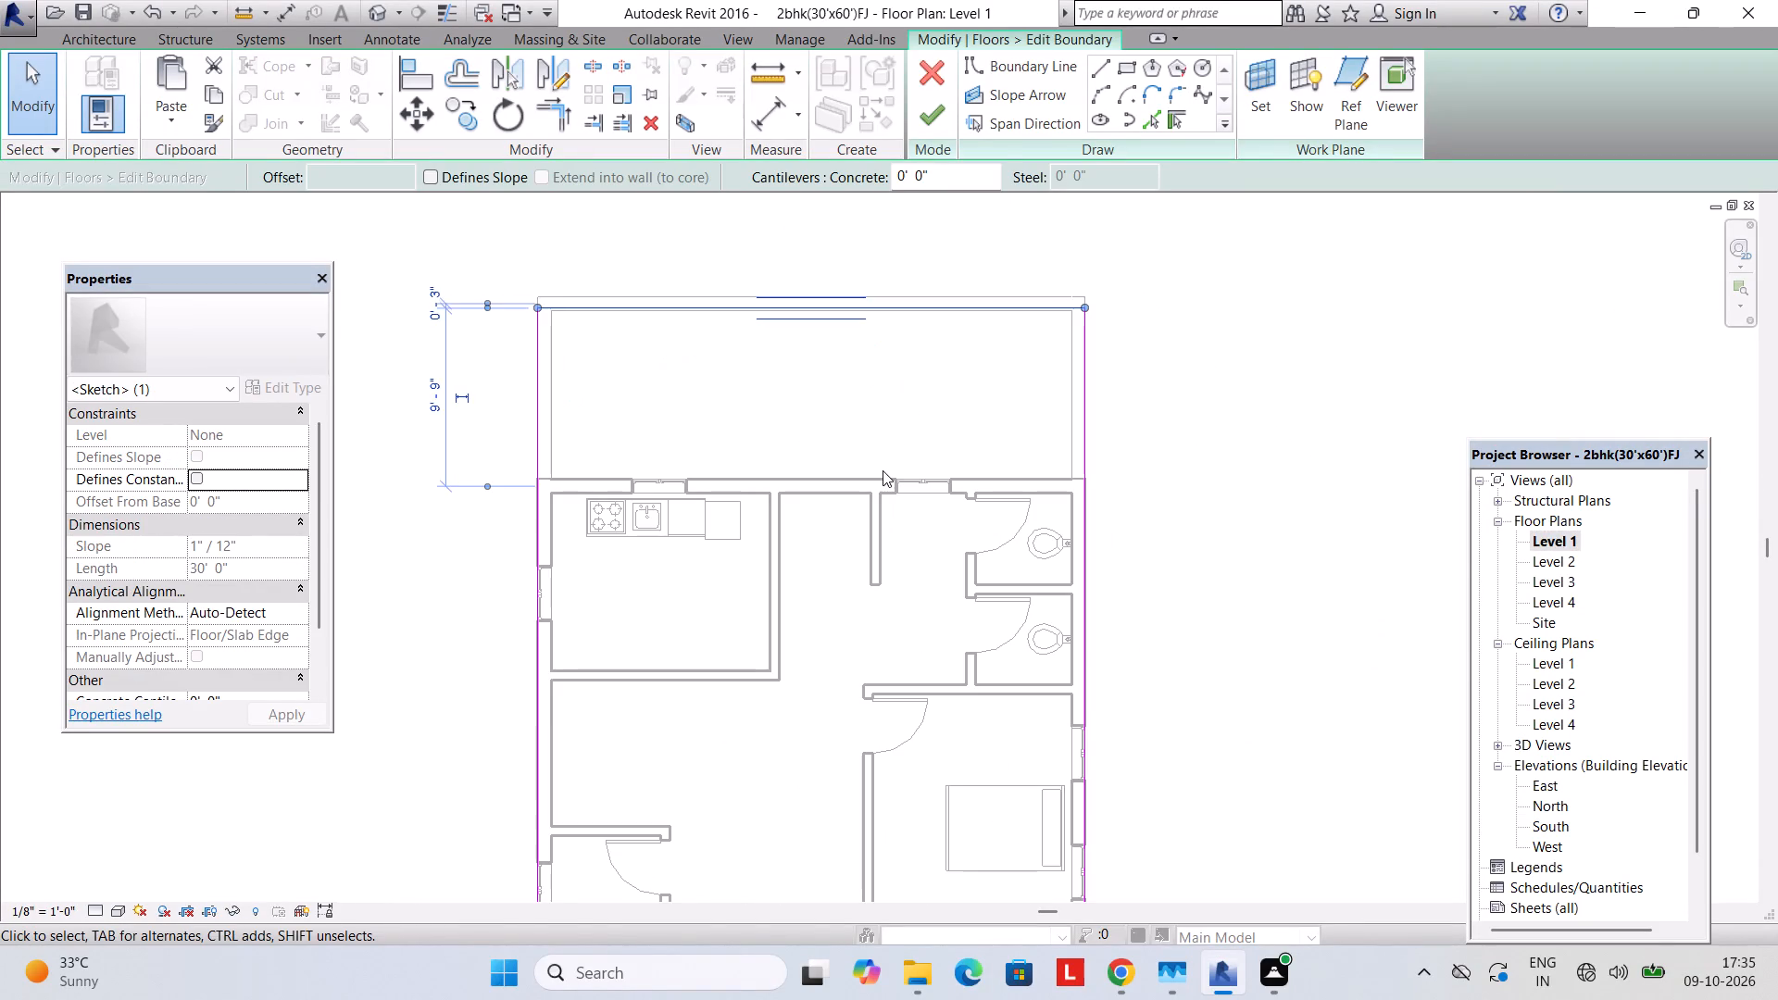
key("Down")
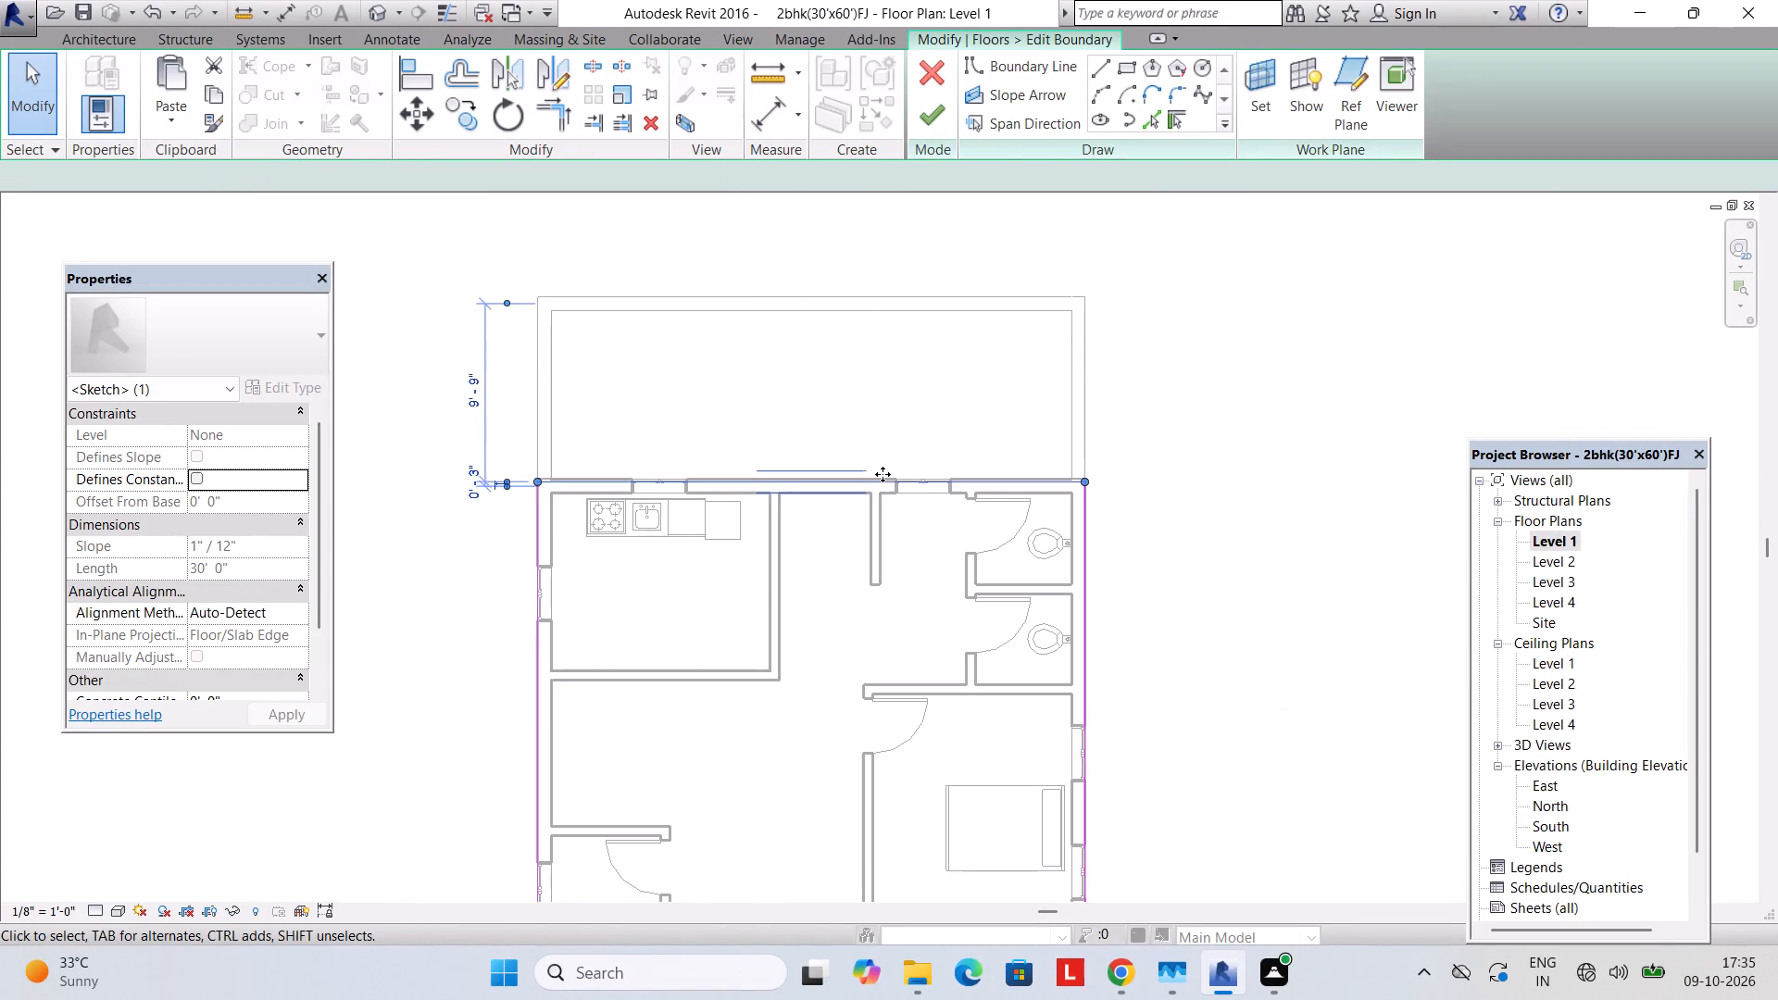
key("Down")
key("Down")
key("Down")
scroll(883, 474, "up", 7)
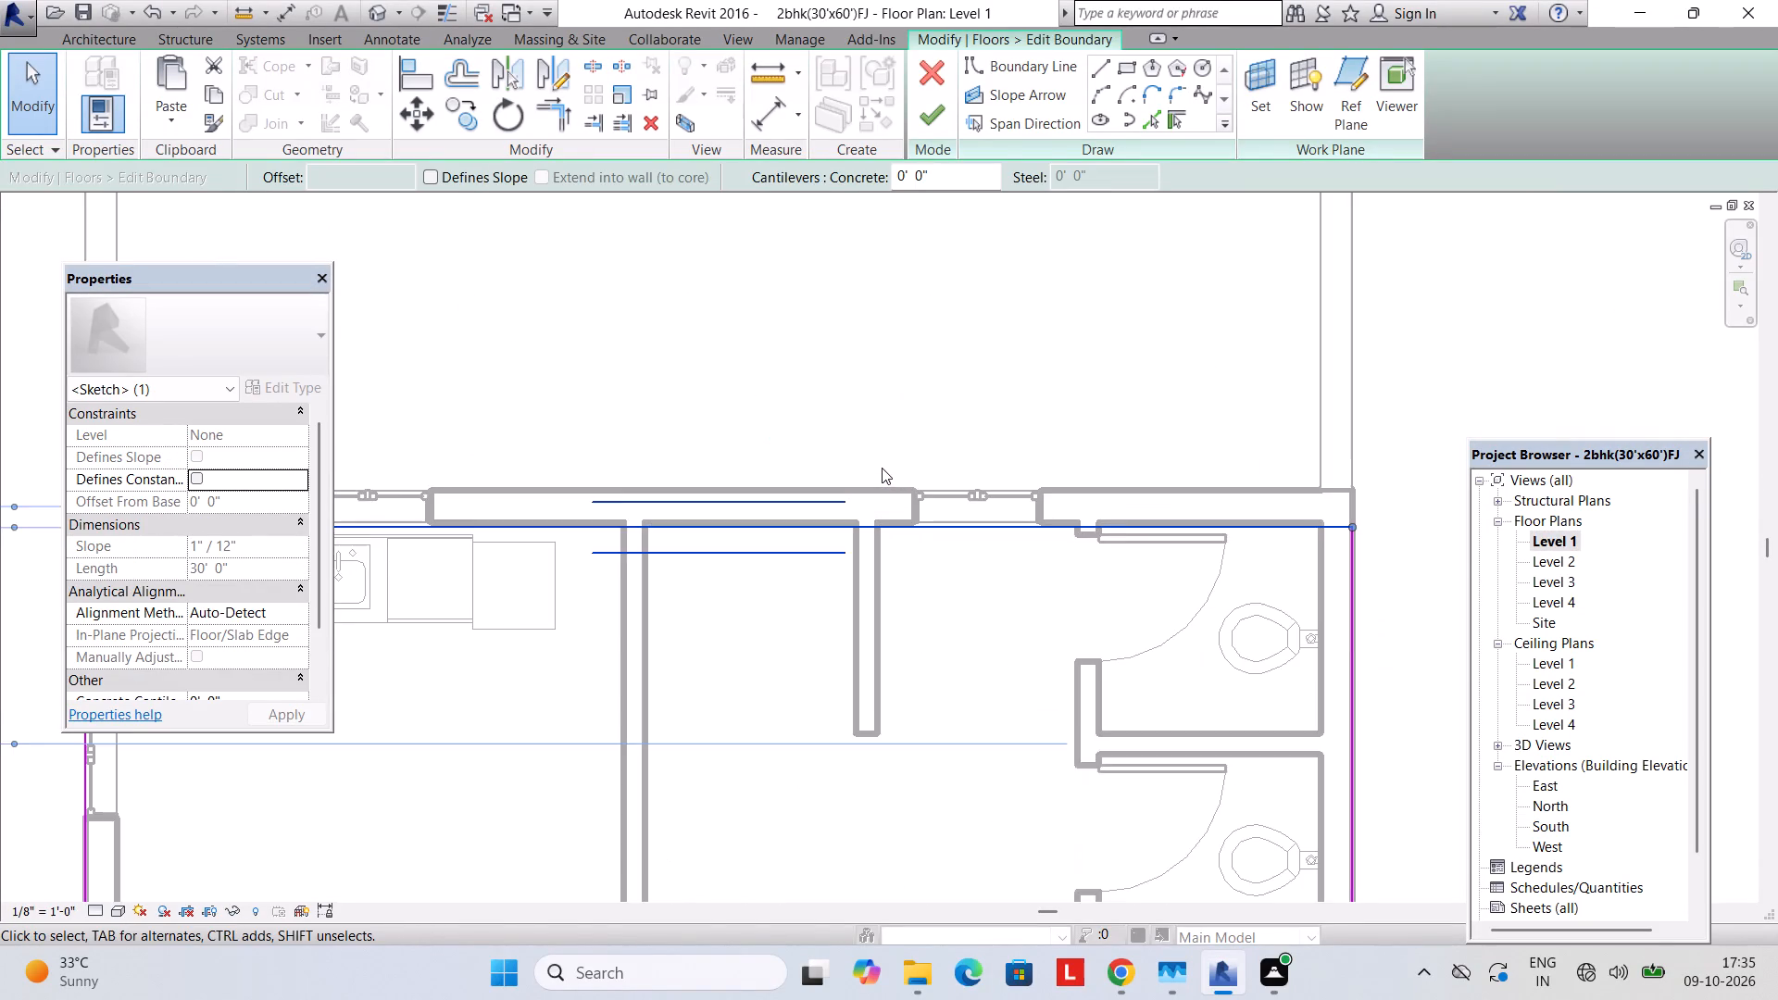
key("Up")
key("Up")
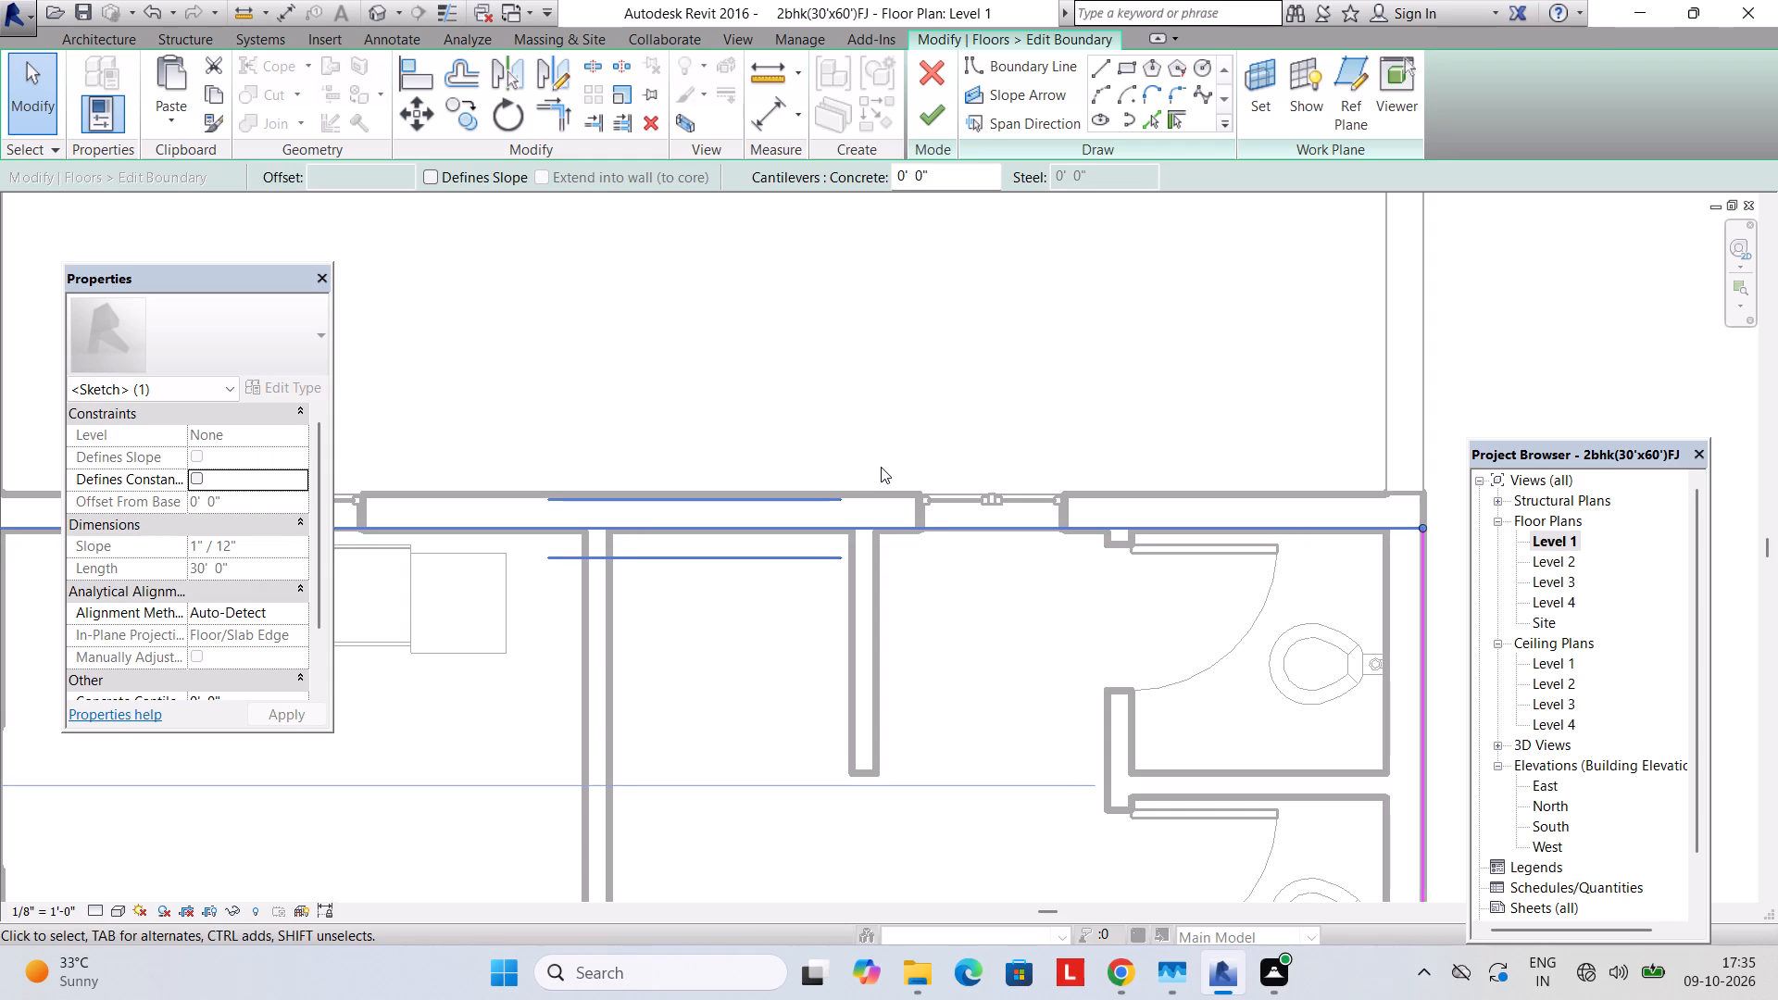
left_click(941, 128)
key("Escape")
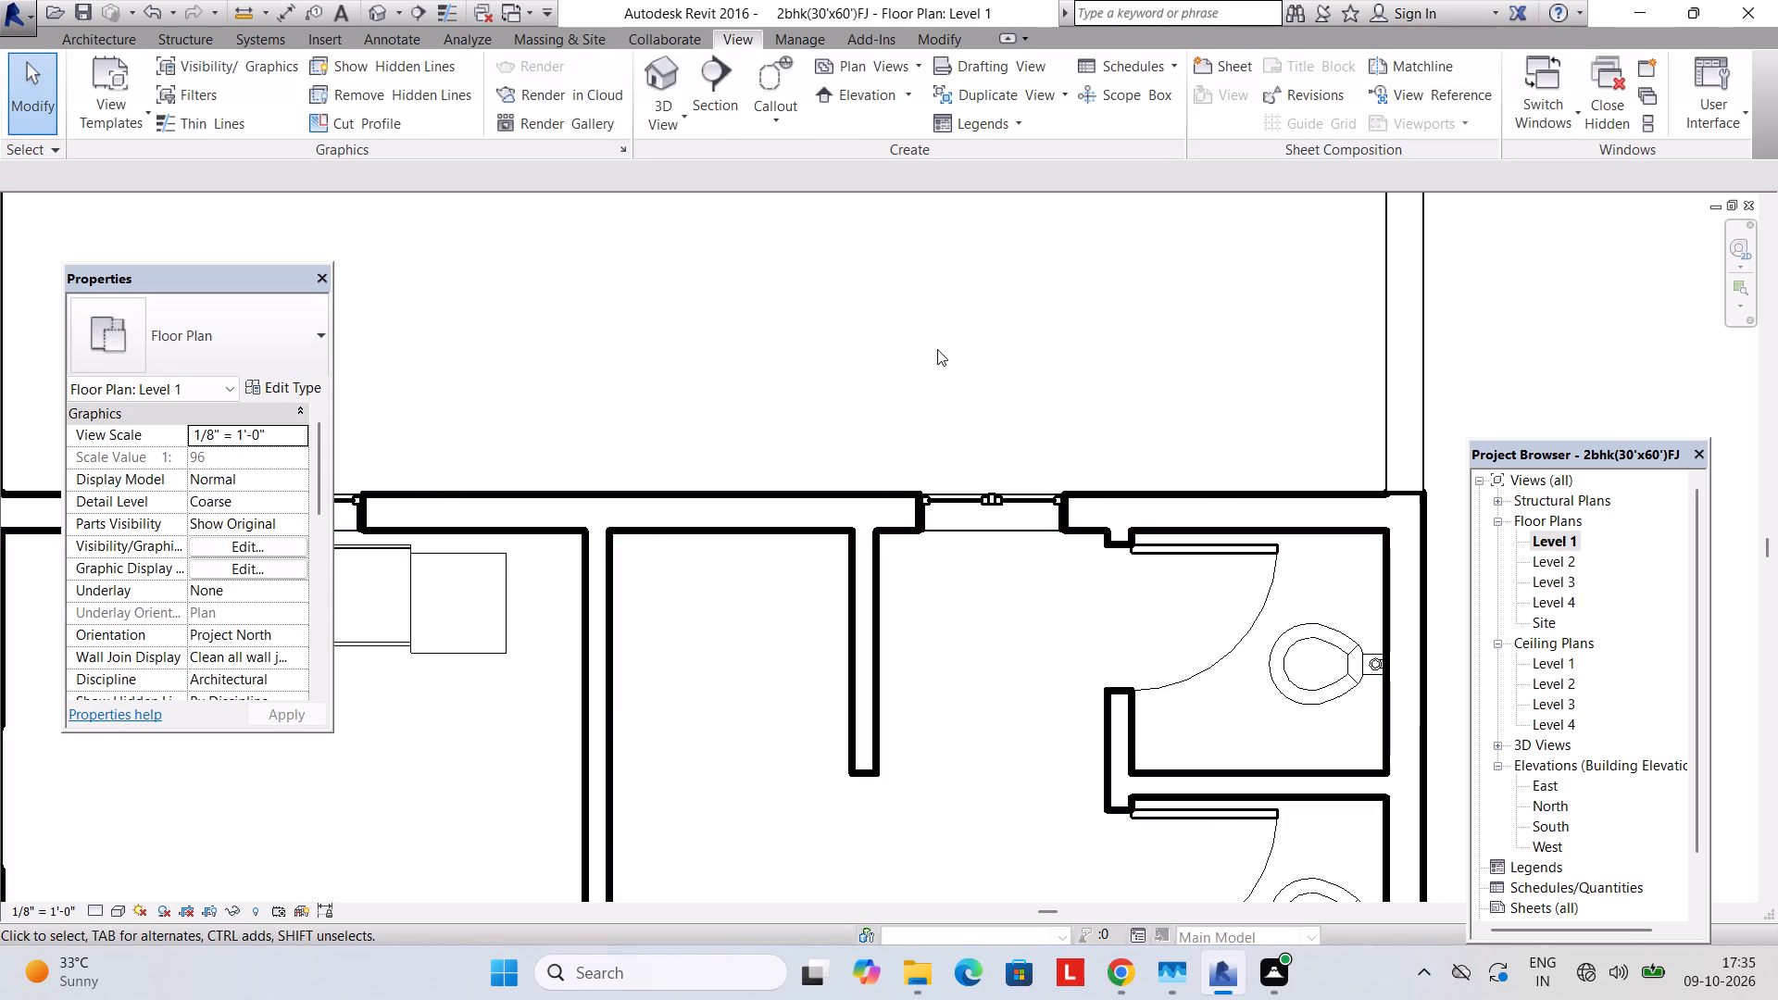
Check the shortened Level 1 floor in the 3D view and return to the Level 1 plan.
scroll(935, 350, "down", 3)
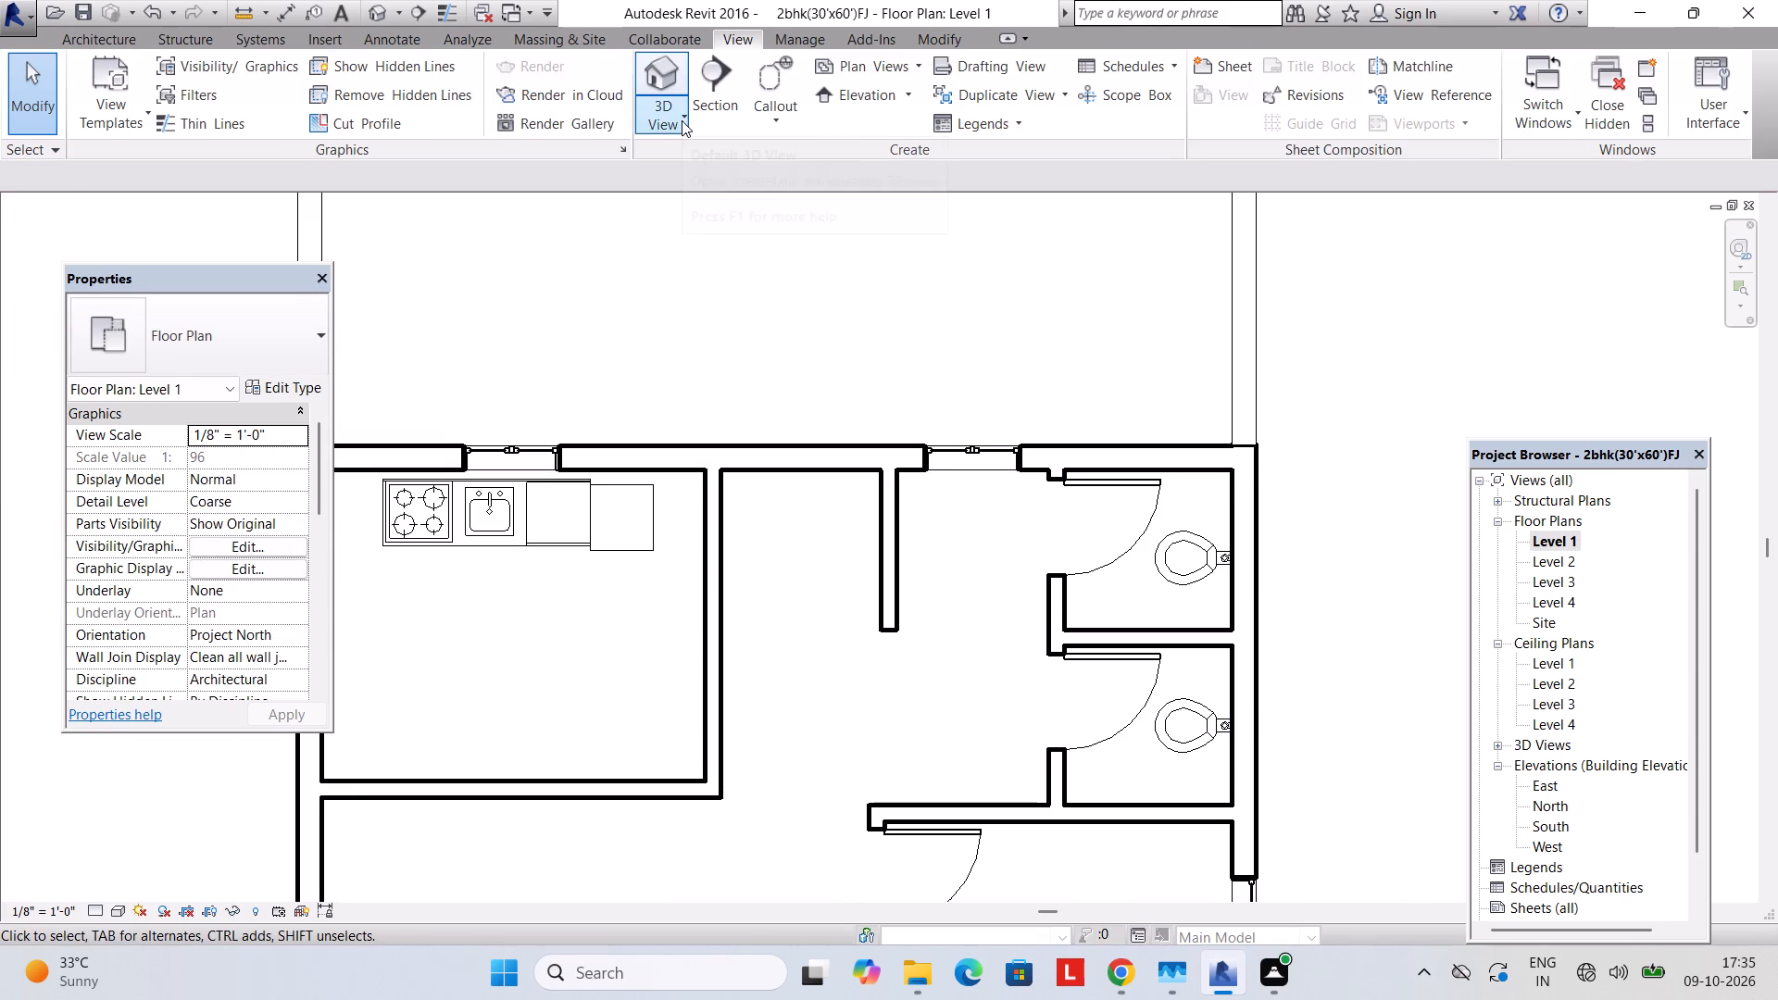
left_click(682, 120)
left_click(689, 169)
scroll(682, 310, "down", 3)
middle_click_drag(688, 311, 851, 266)
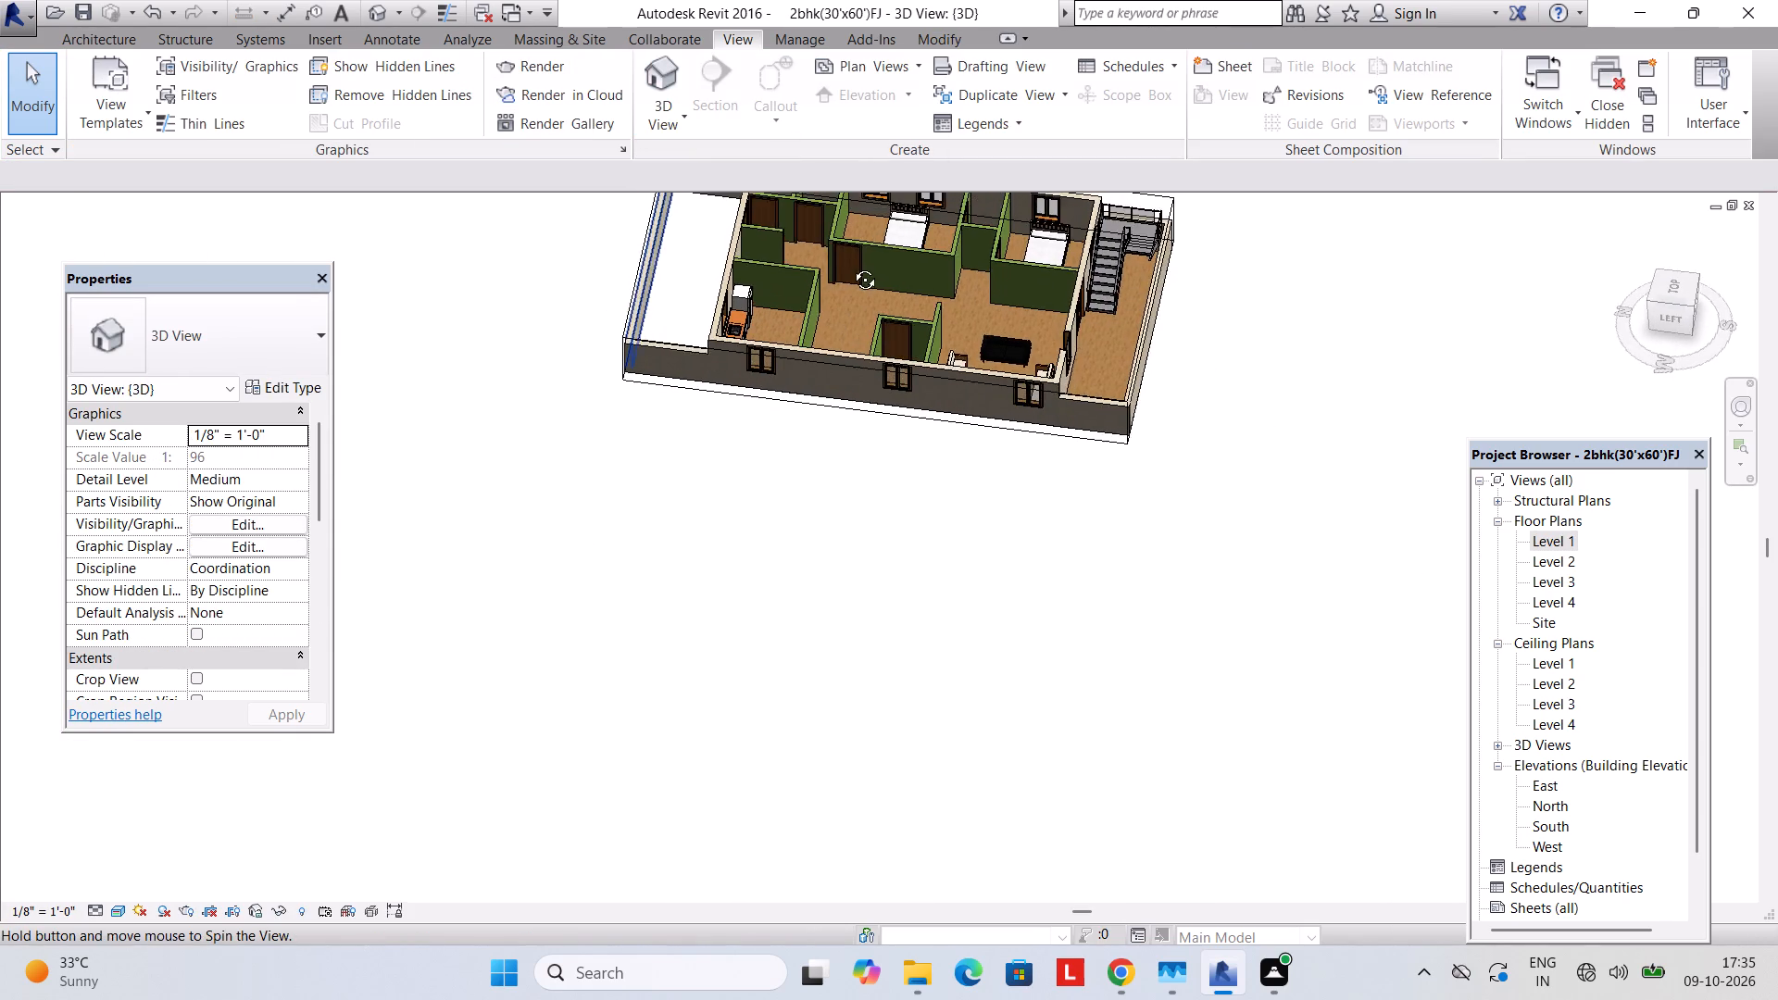
middle_click_drag(851, 266, 844, 331)
double_click(1560, 544)
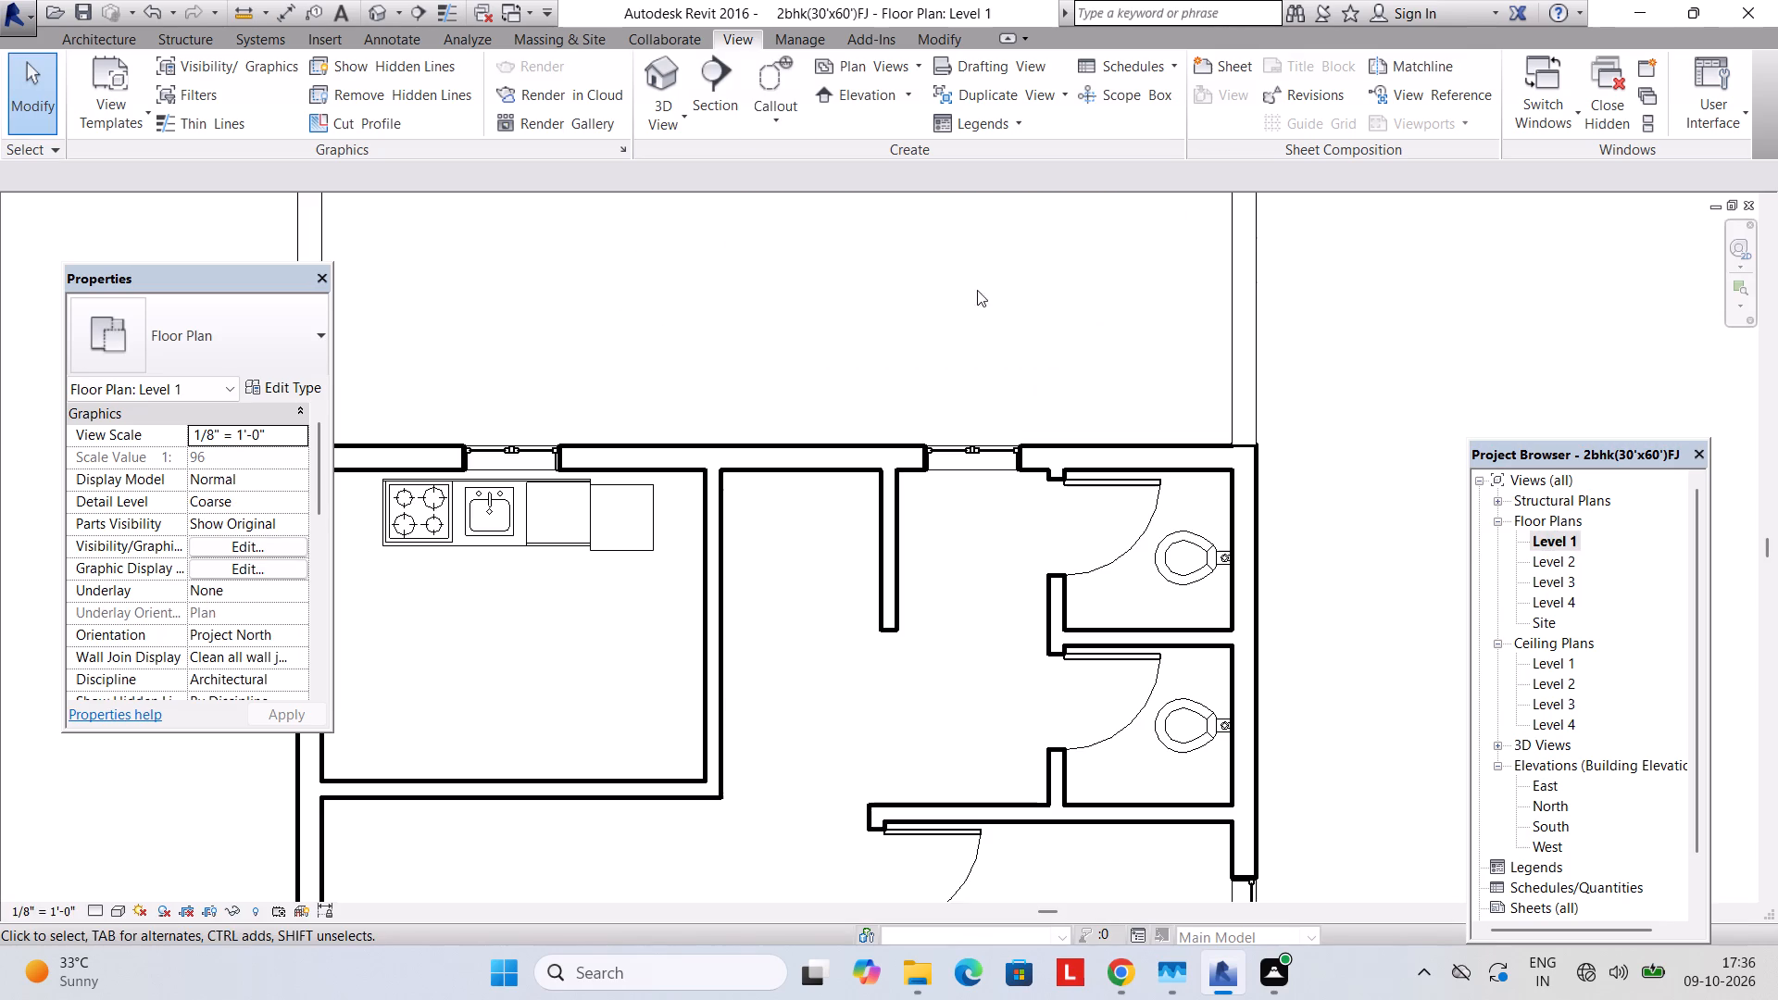
Create a rectangular floor about 9'-2 1/2" deep filling the rear yard between its boundary walls and the house.
left_click(130, 43)
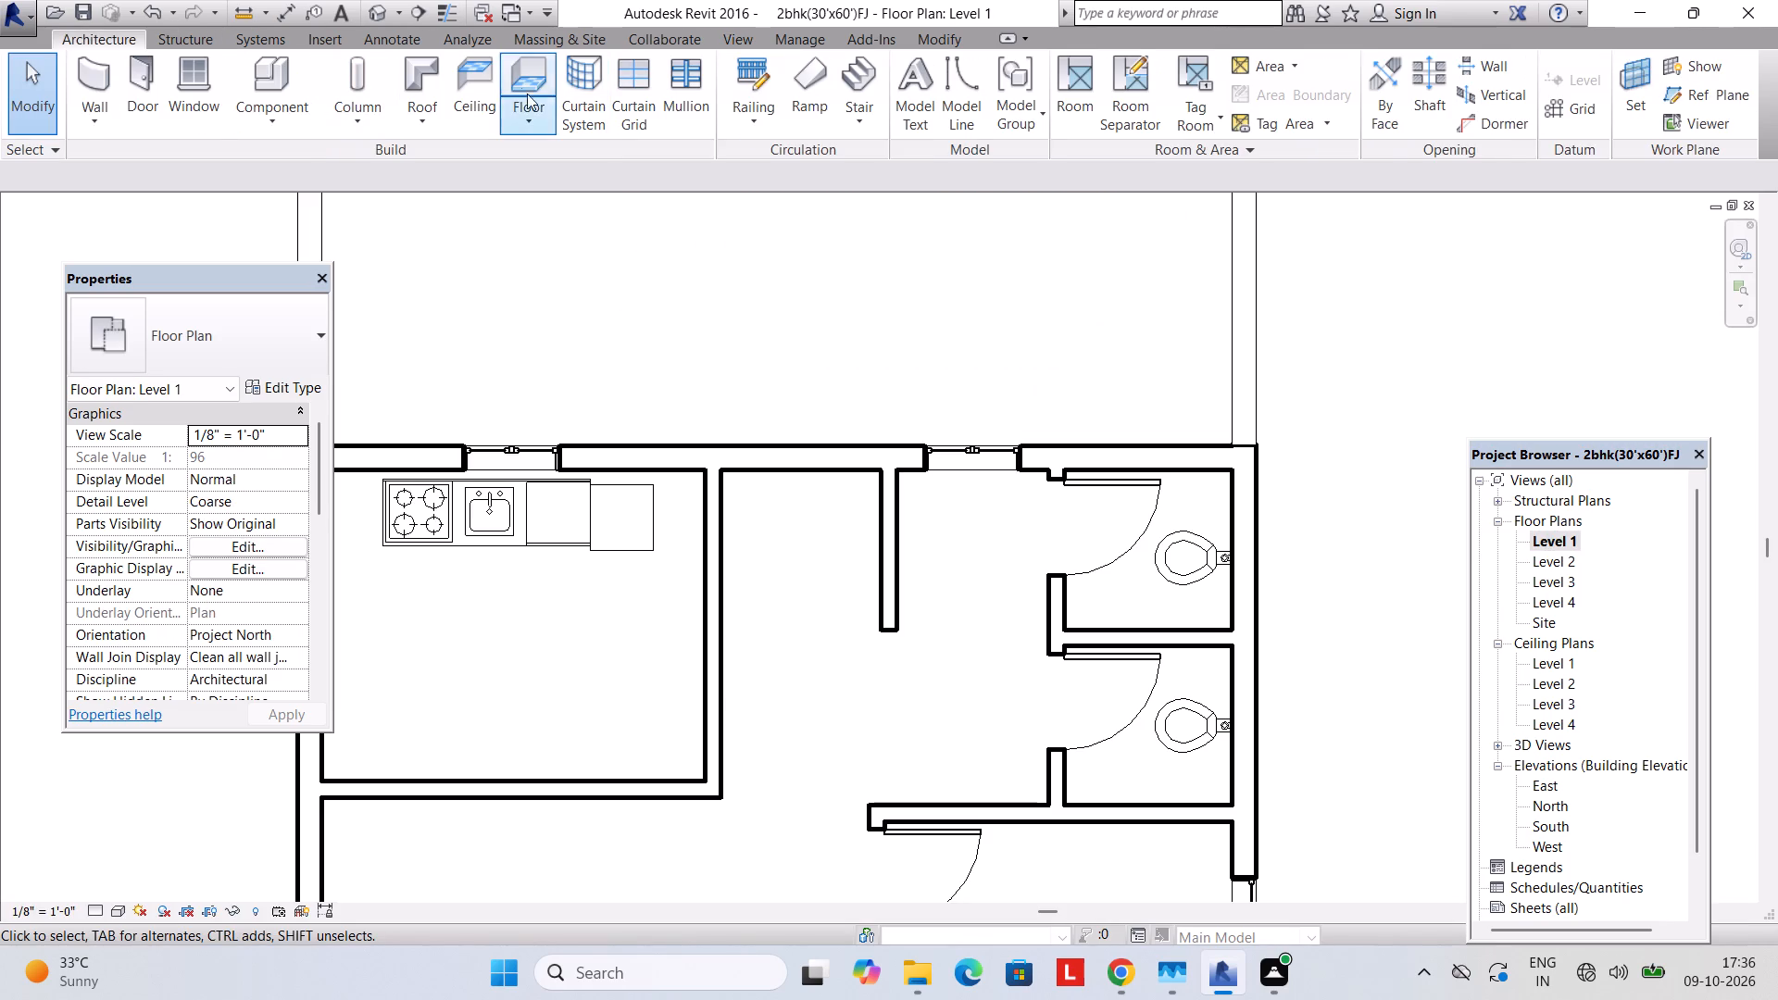
left_click(521, 88)
middle_click_drag(609, 360, 657, 507)
scroll(685, 420, "down", 2)
left_click(1132, 68)
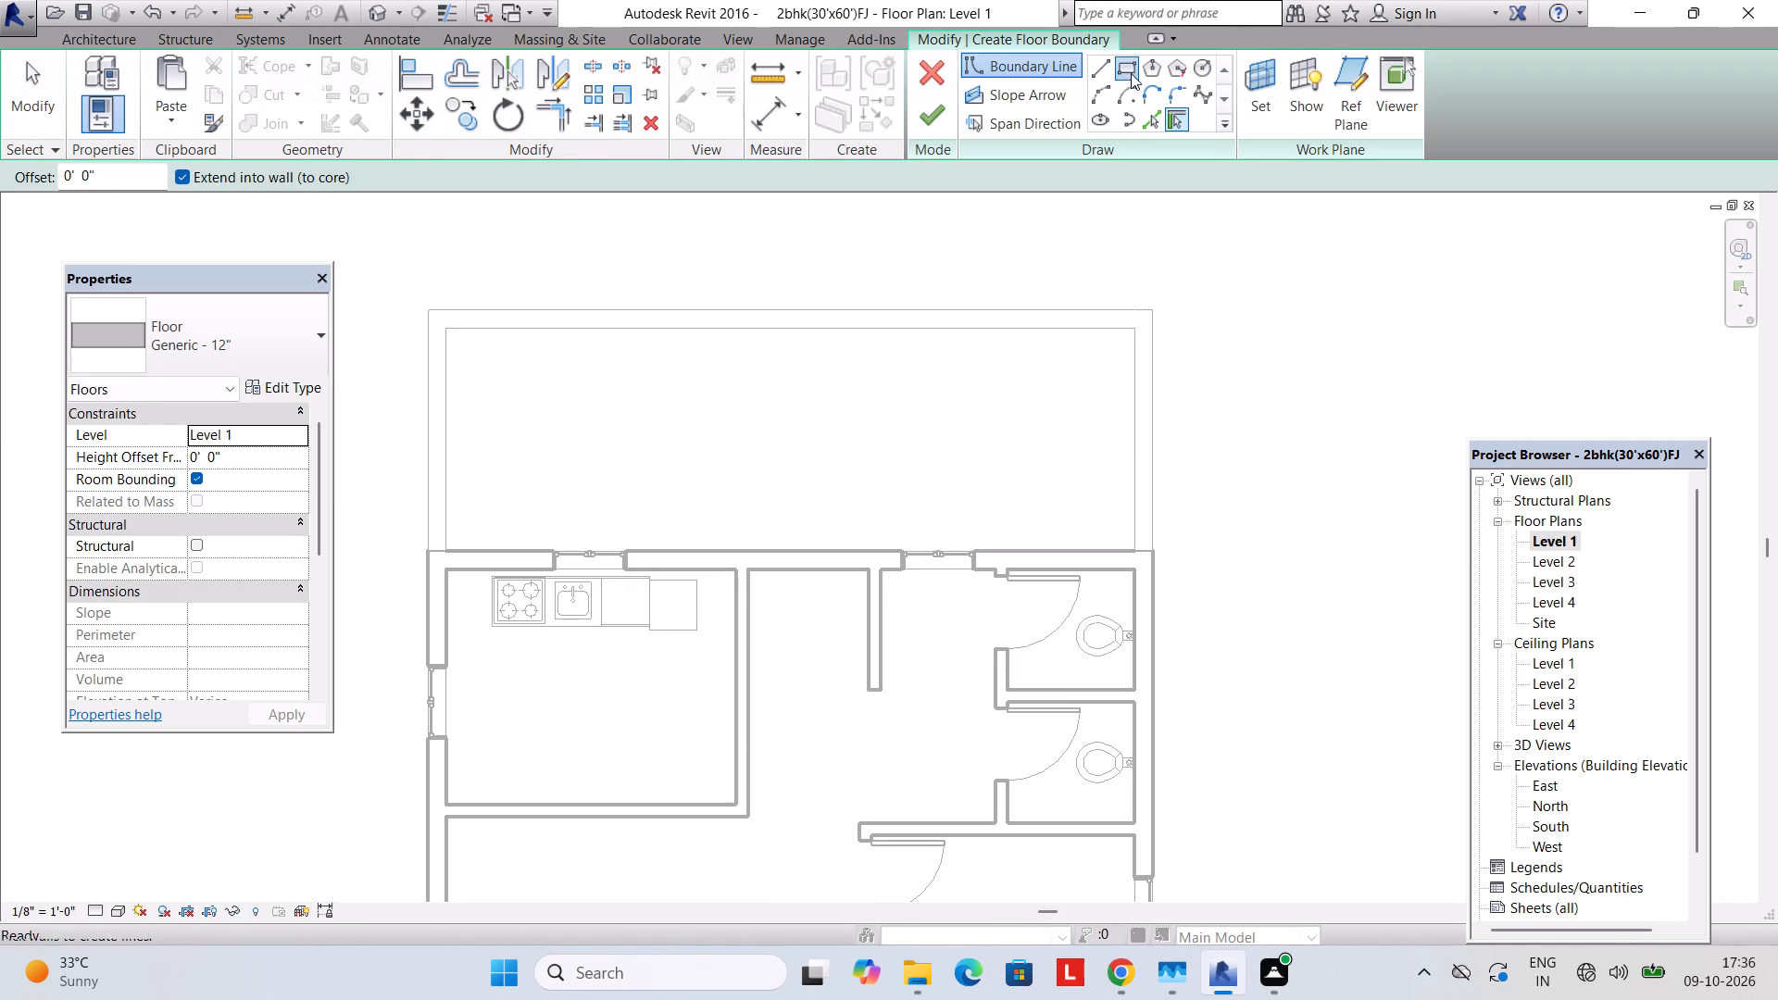
left_click(452, 329)
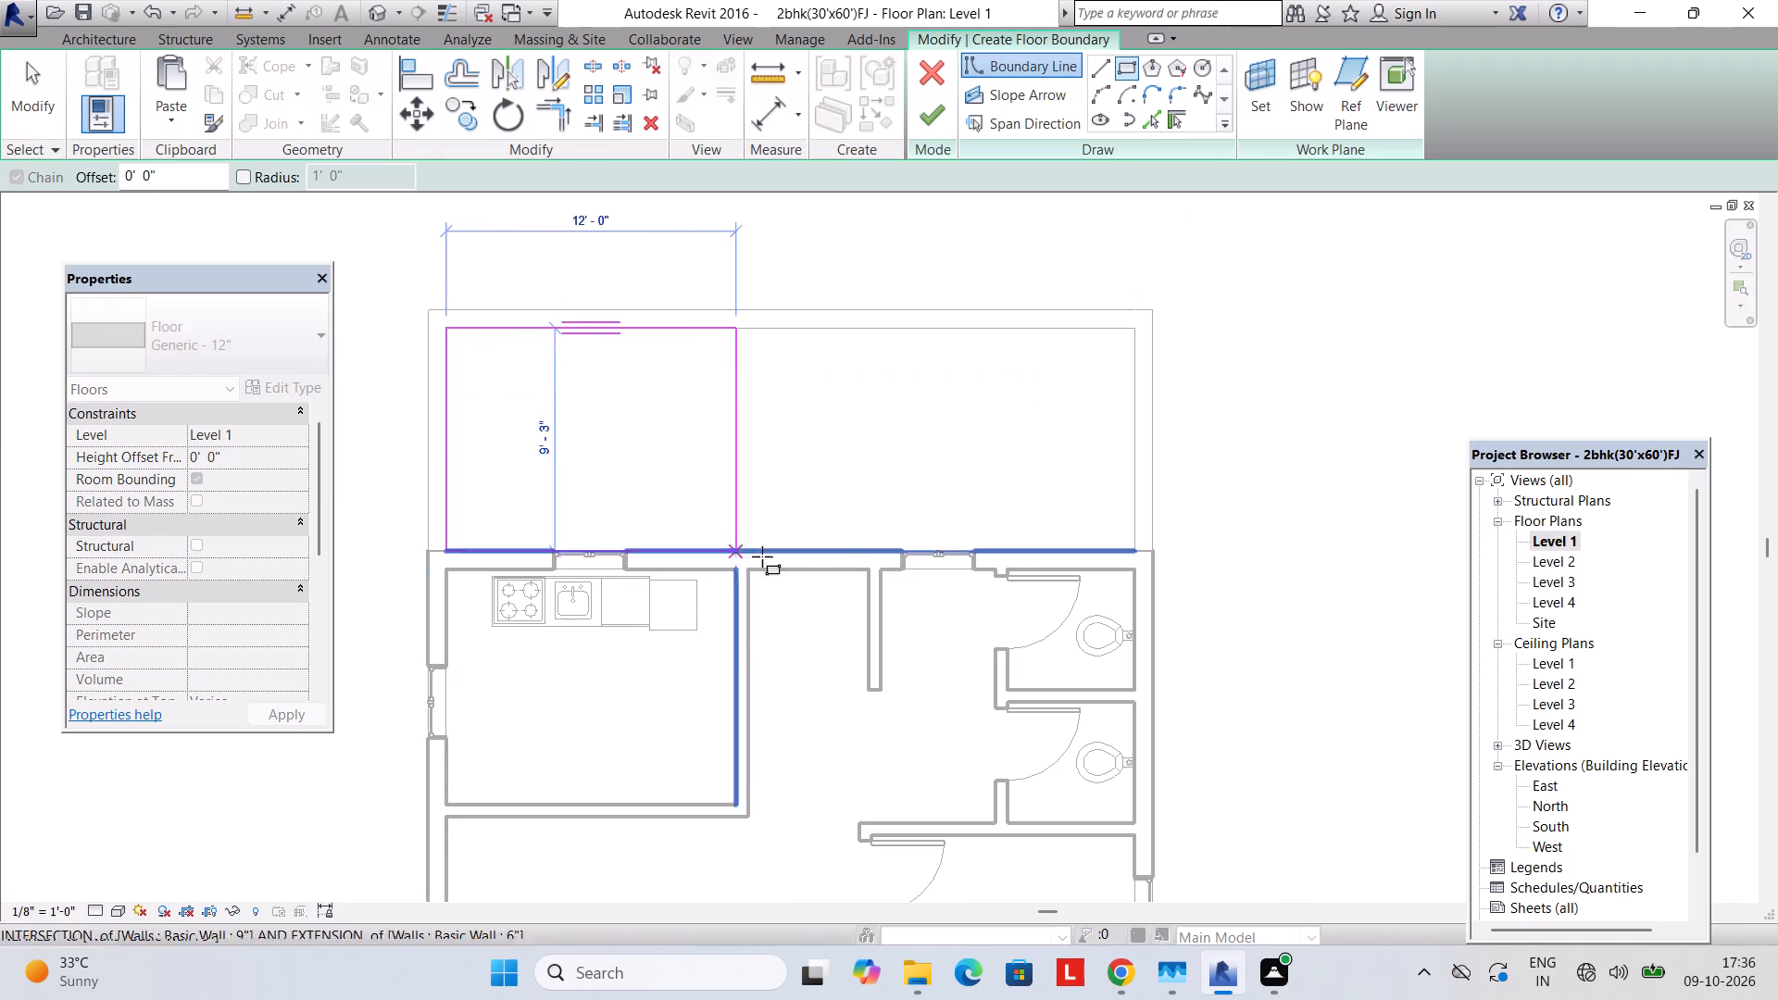
left_click(1133, 548)
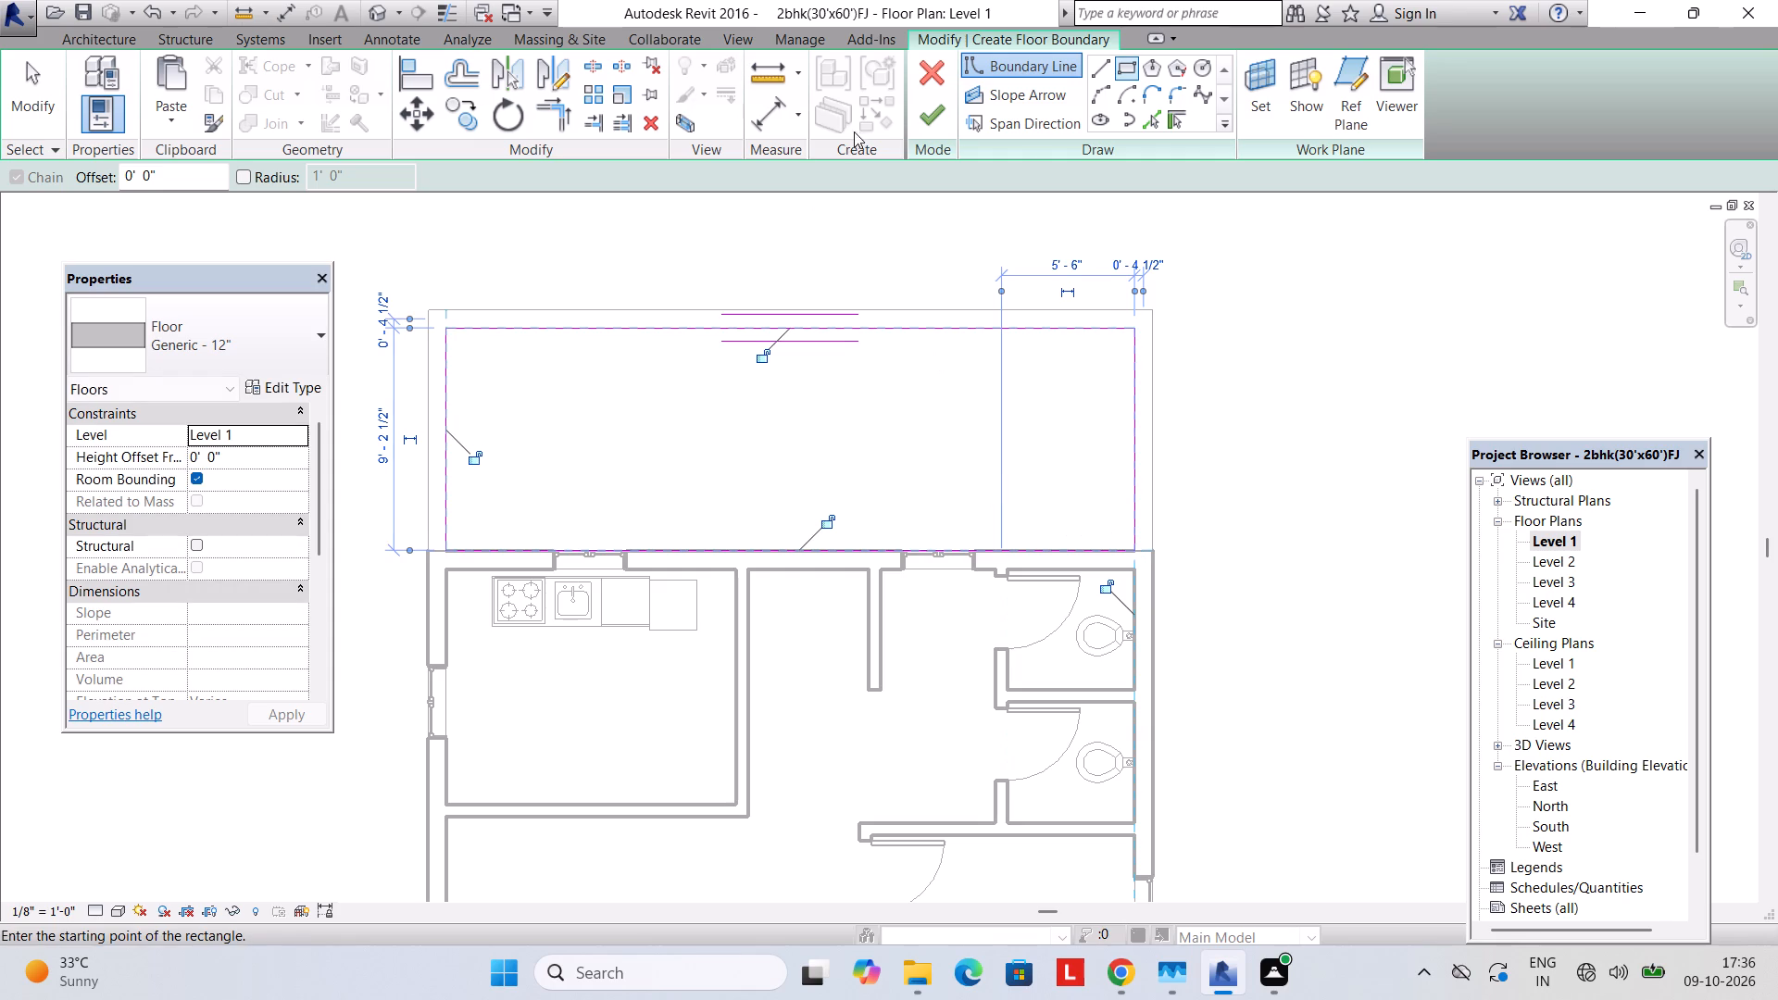
left_click(934, 114)
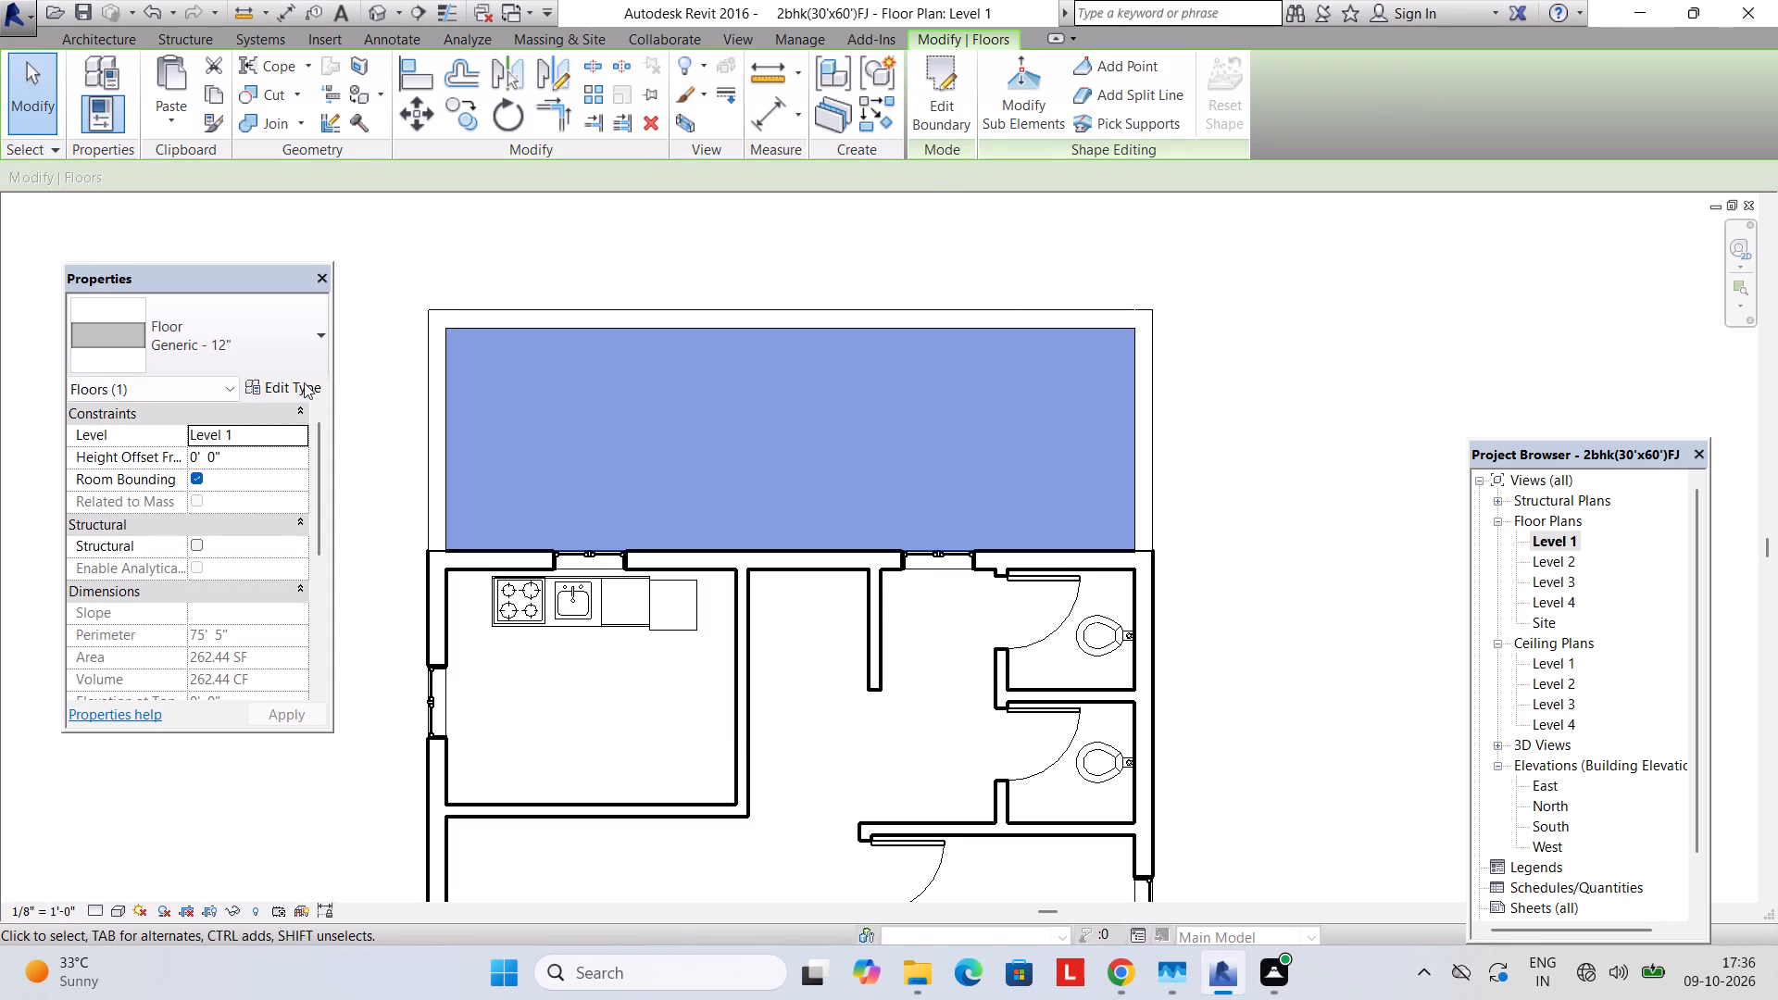
Change the new rear yard floor's type to 6".
left_click(301, 383)
left_click(271, 344)
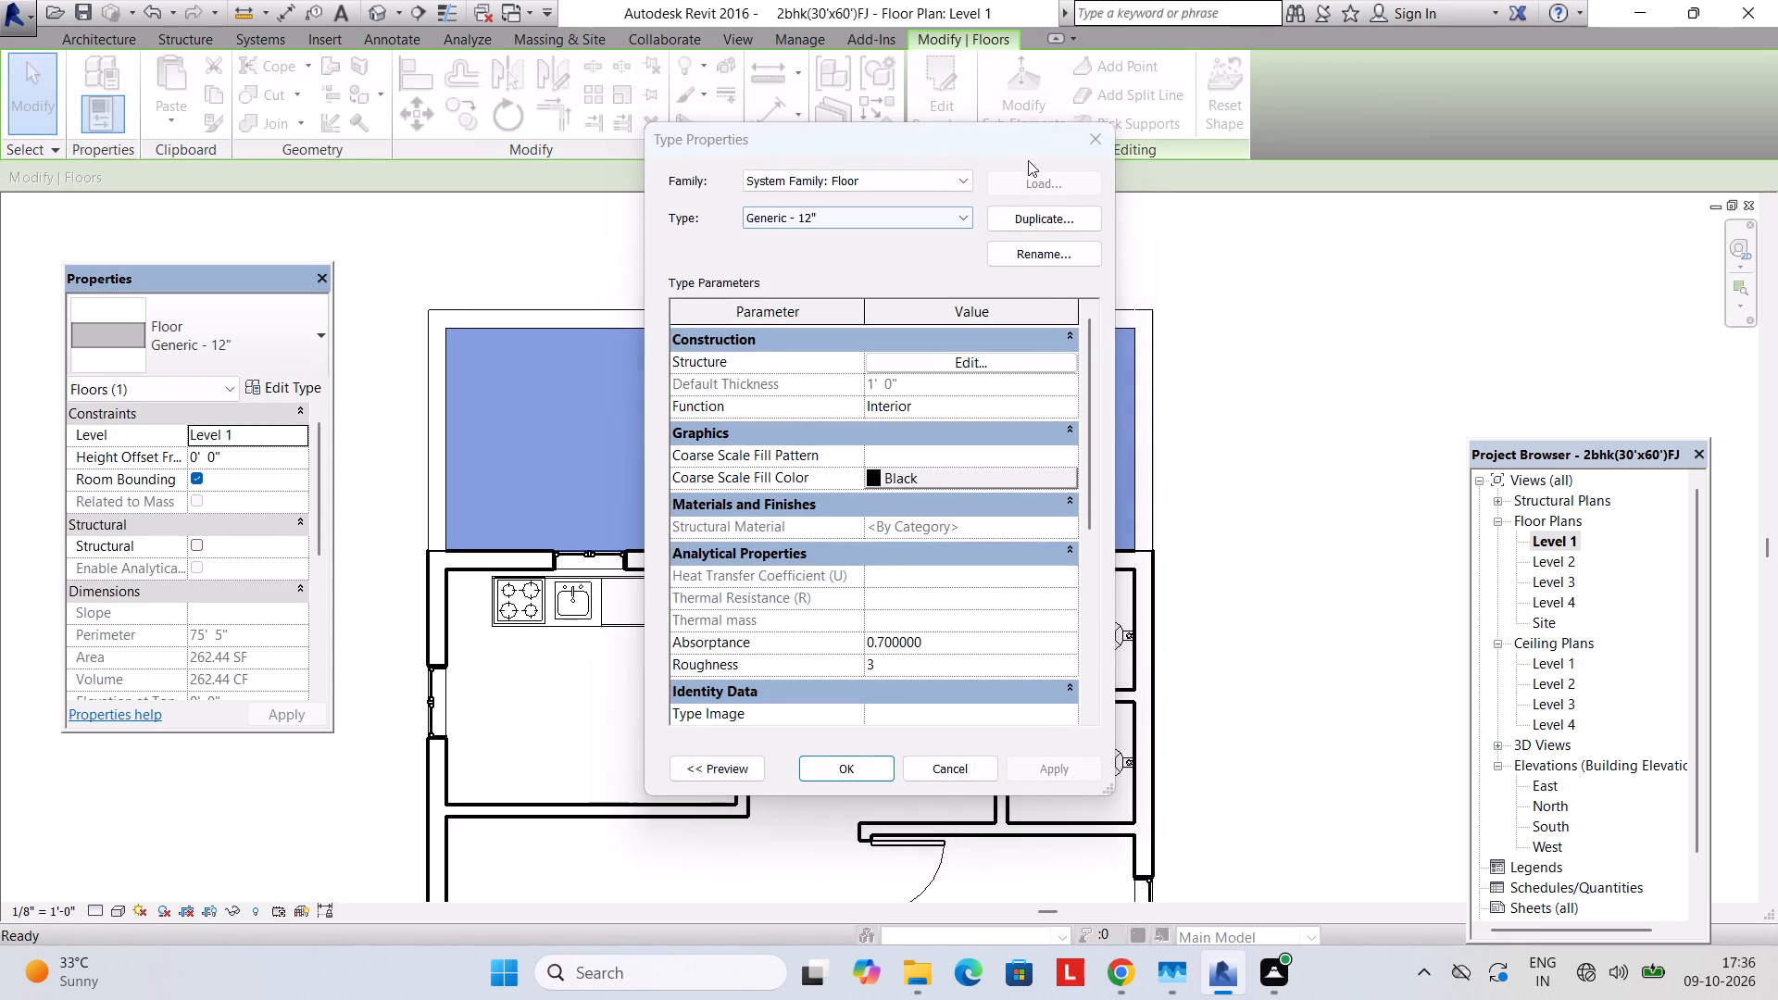
left_click(1101, 151)
left_click(302, 345)
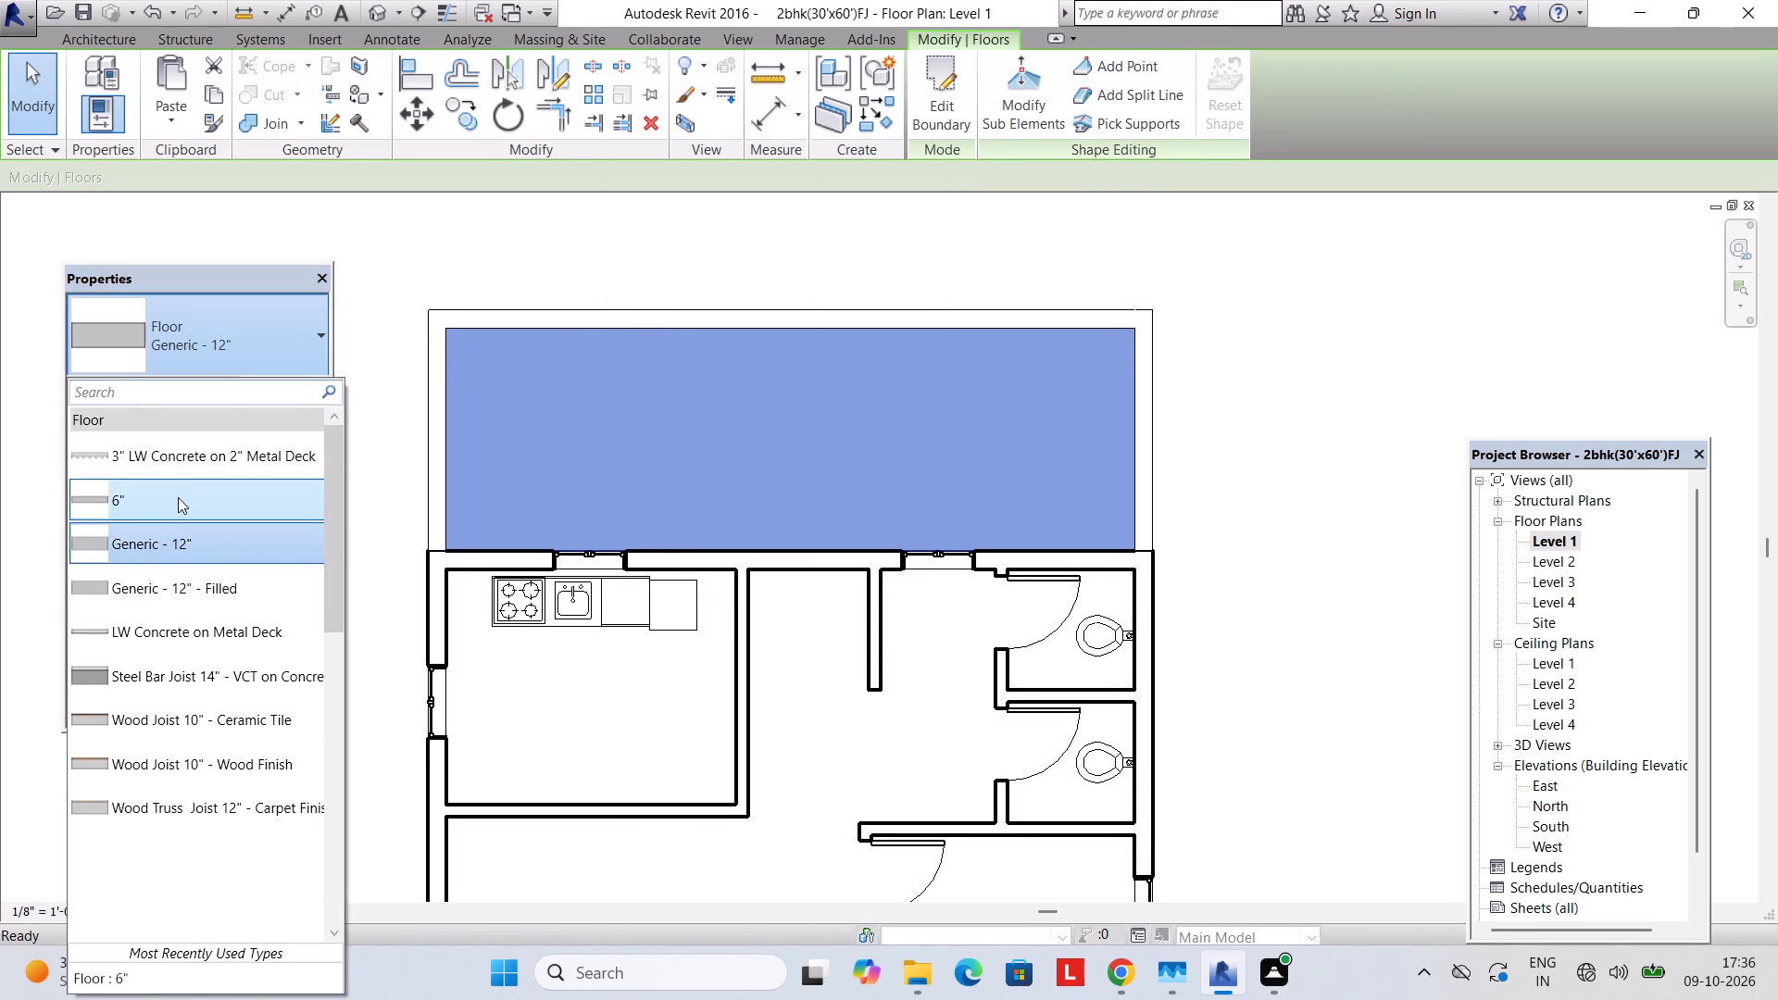
left_click(178, 497)
Create a new material named grass from the structure layer of the rear yard's 6" floor type.
left_click(304, 383)
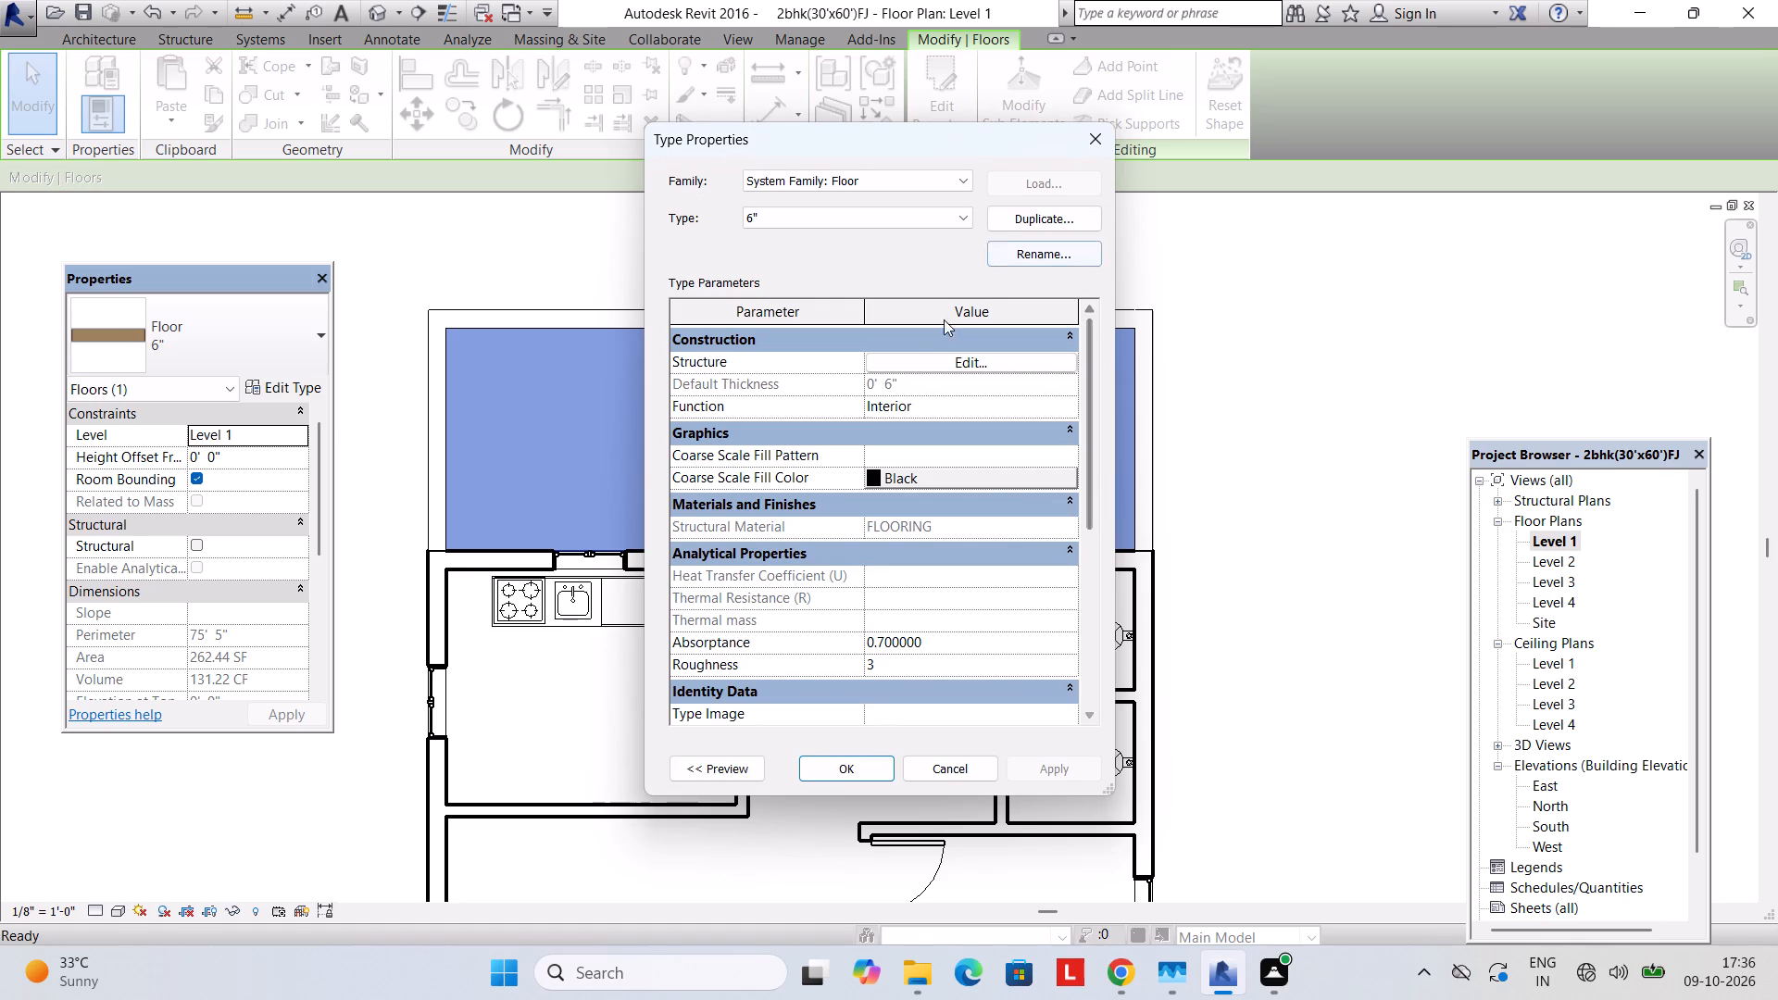
left_click(972, 365)
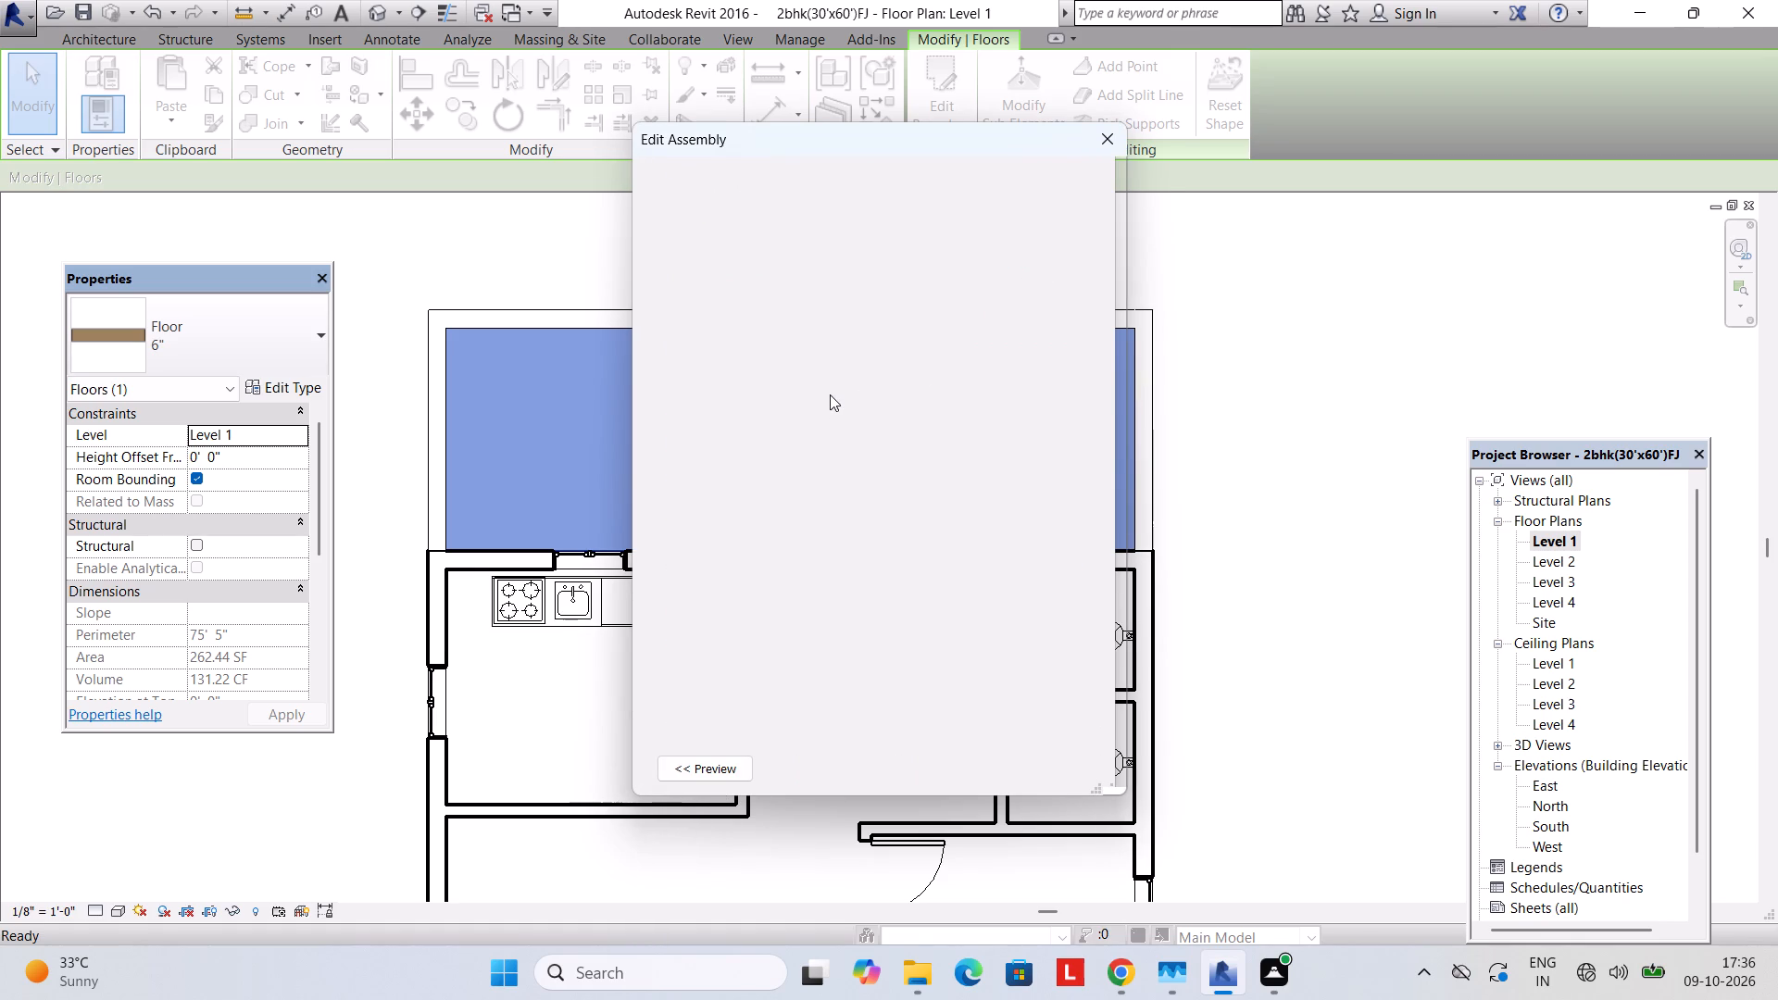
left_click(830, 394)
left_click(832, 372)
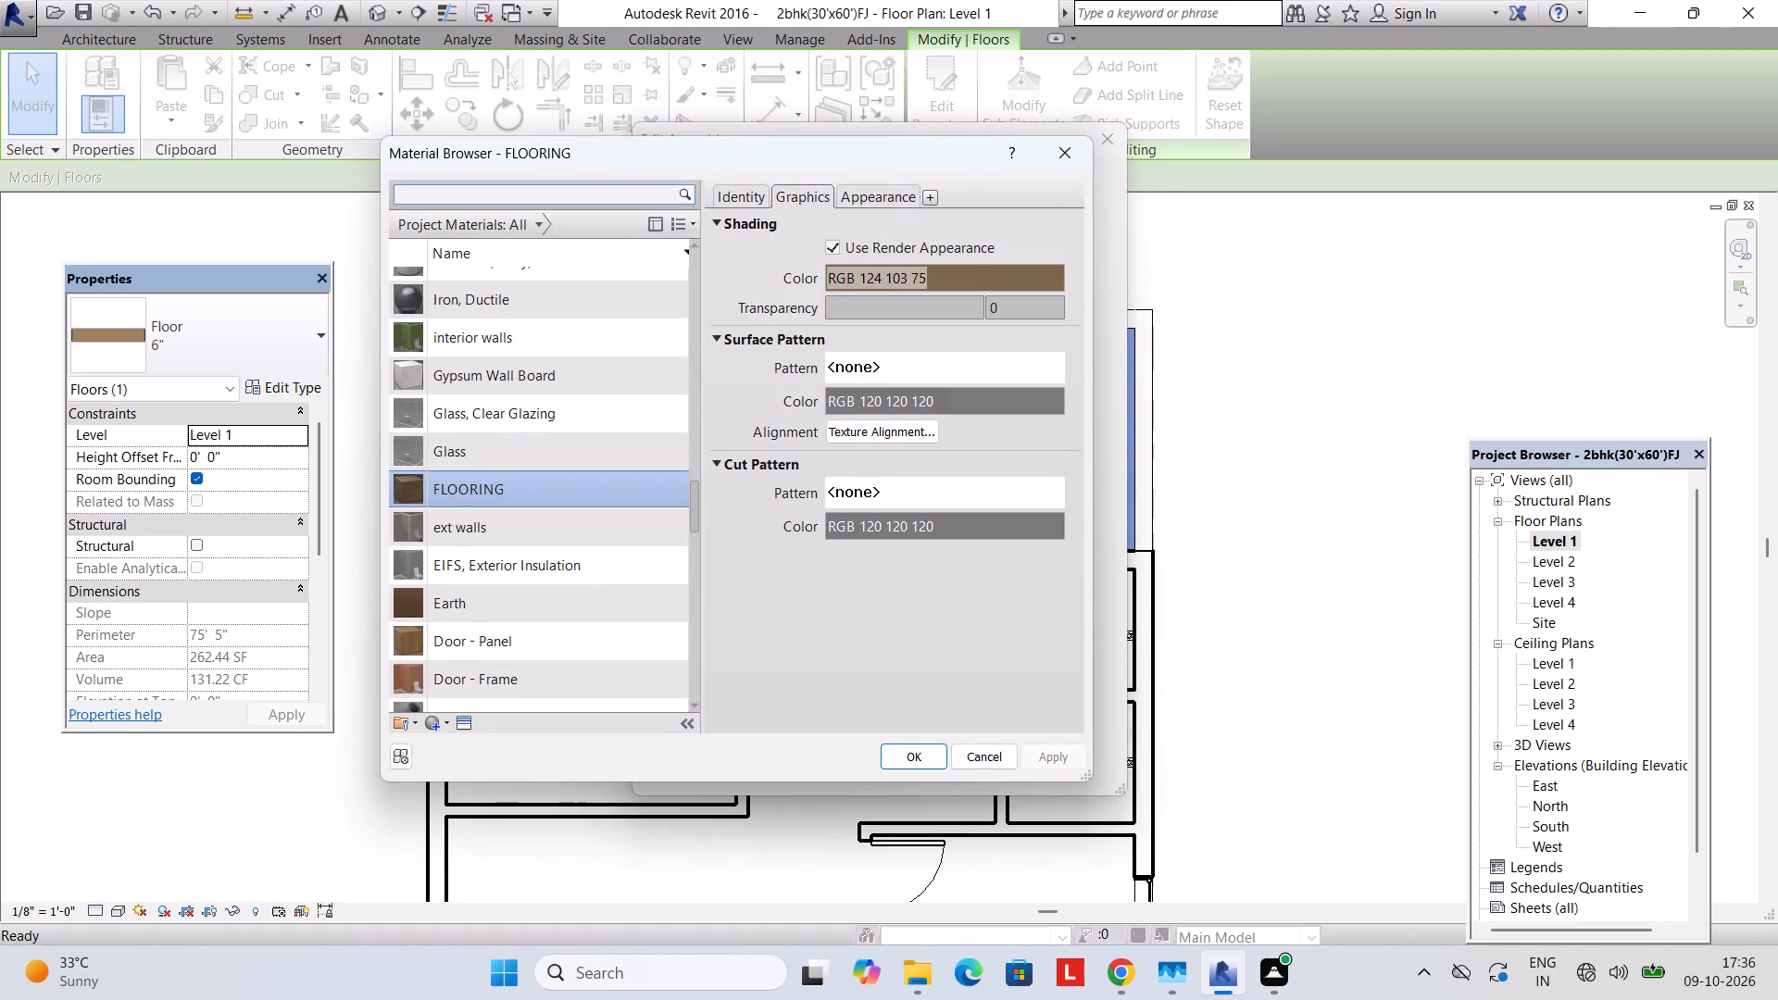
left_click(432, 721)
left_click(481, 740)
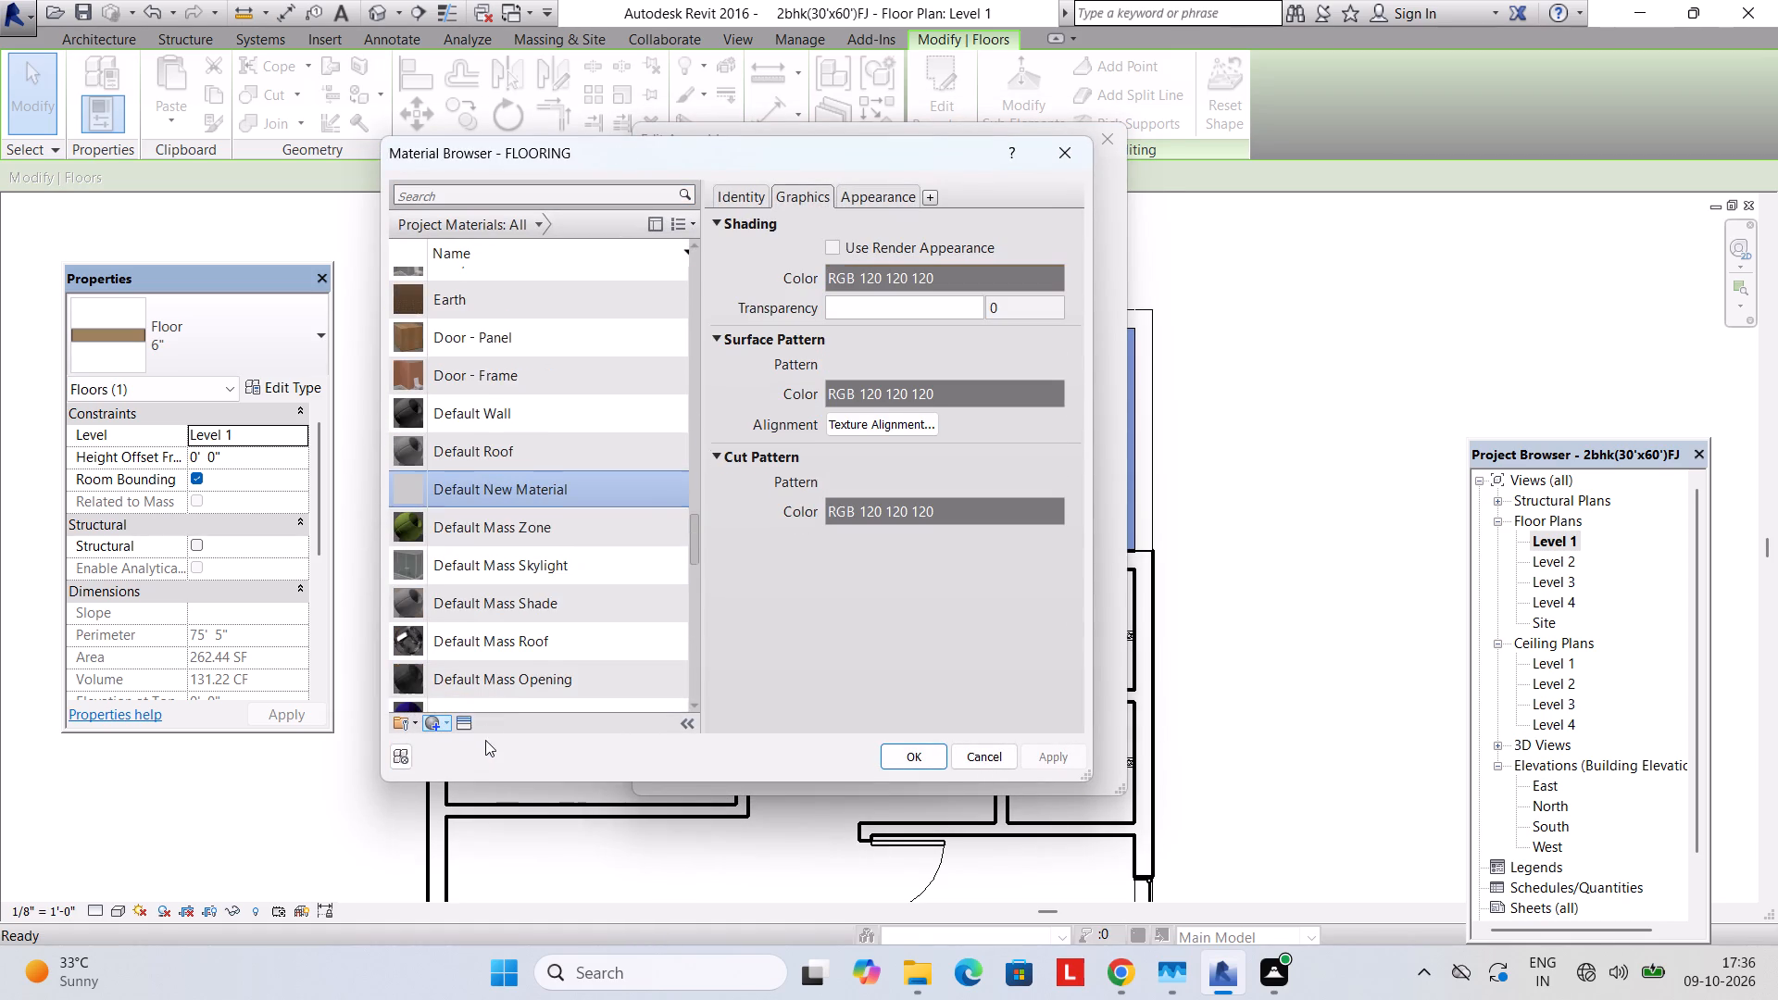
right_click(570, 461)
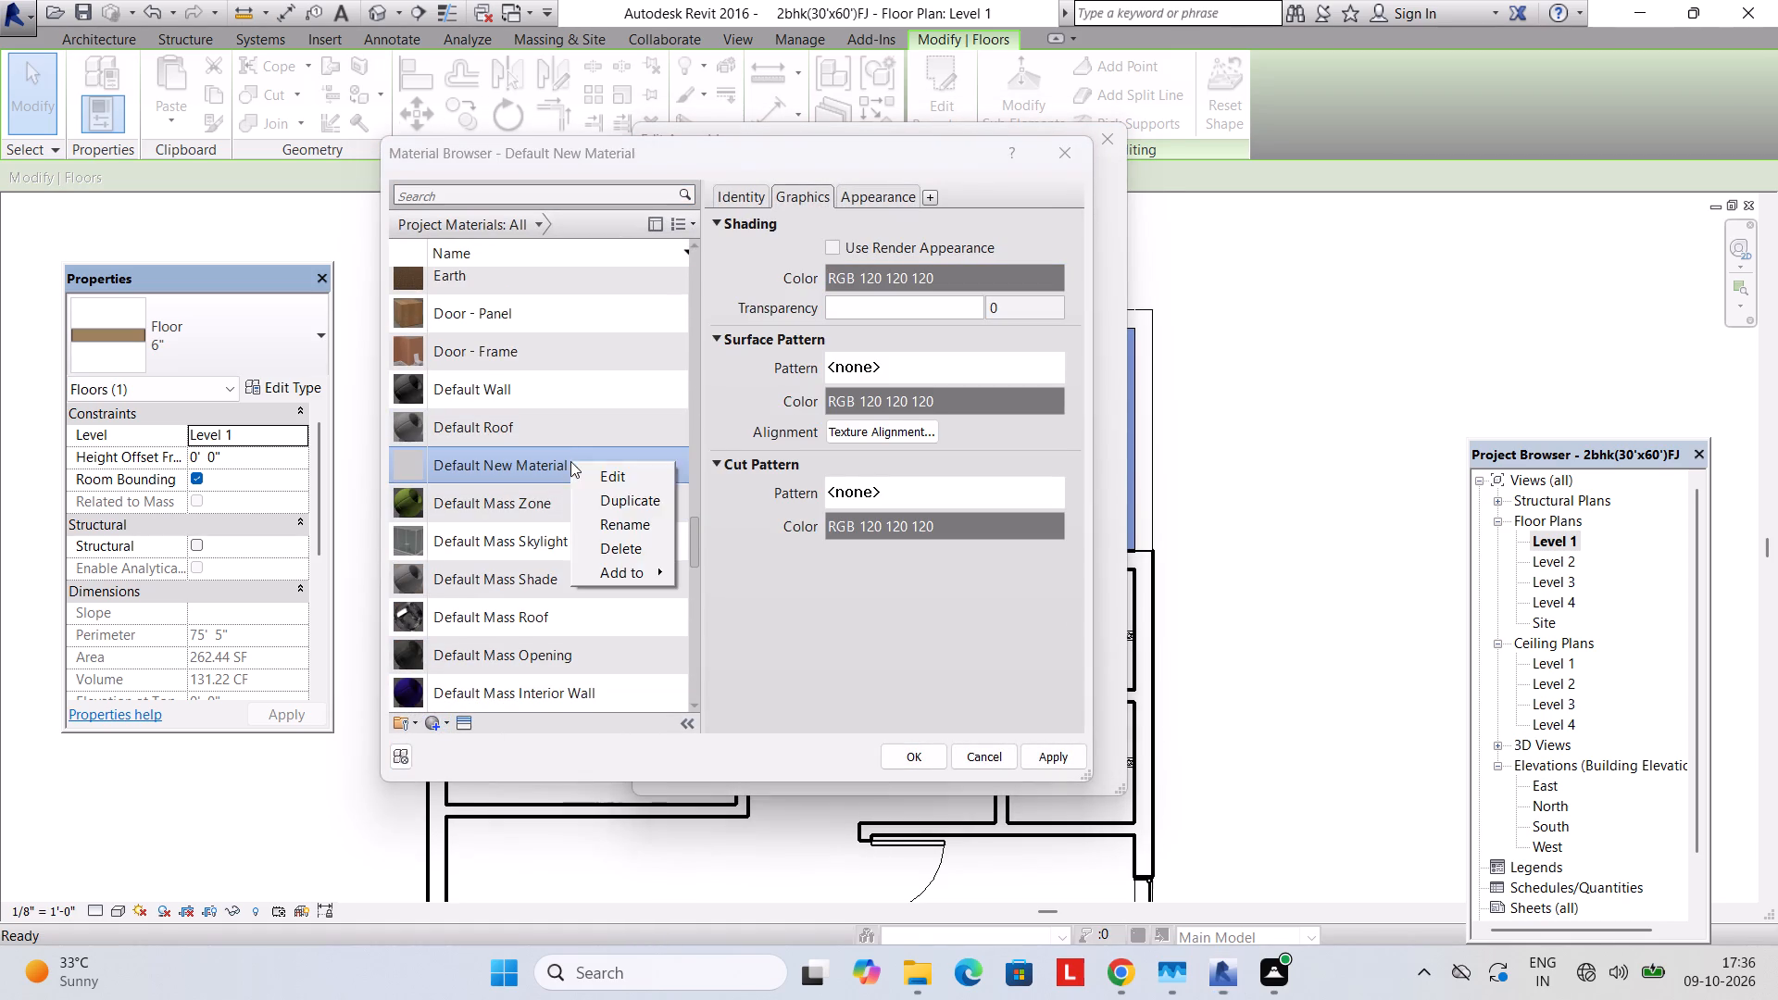
left_click(637, 518)
type("grass")
key("Return")
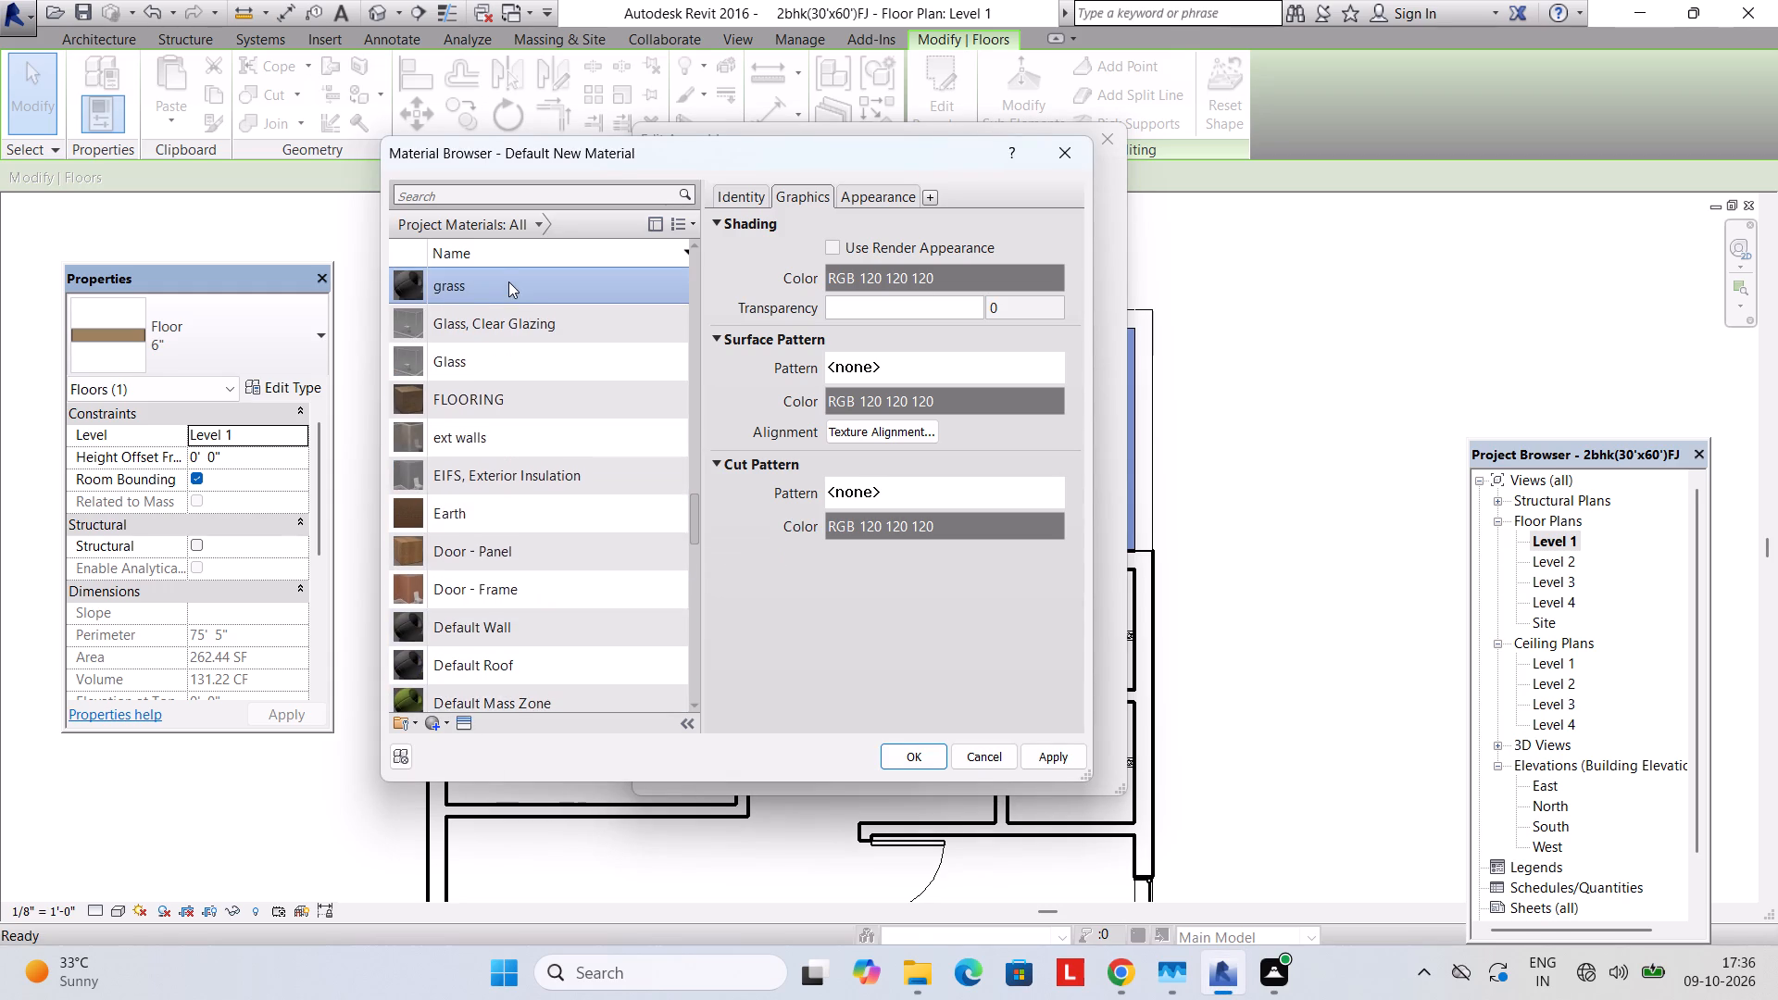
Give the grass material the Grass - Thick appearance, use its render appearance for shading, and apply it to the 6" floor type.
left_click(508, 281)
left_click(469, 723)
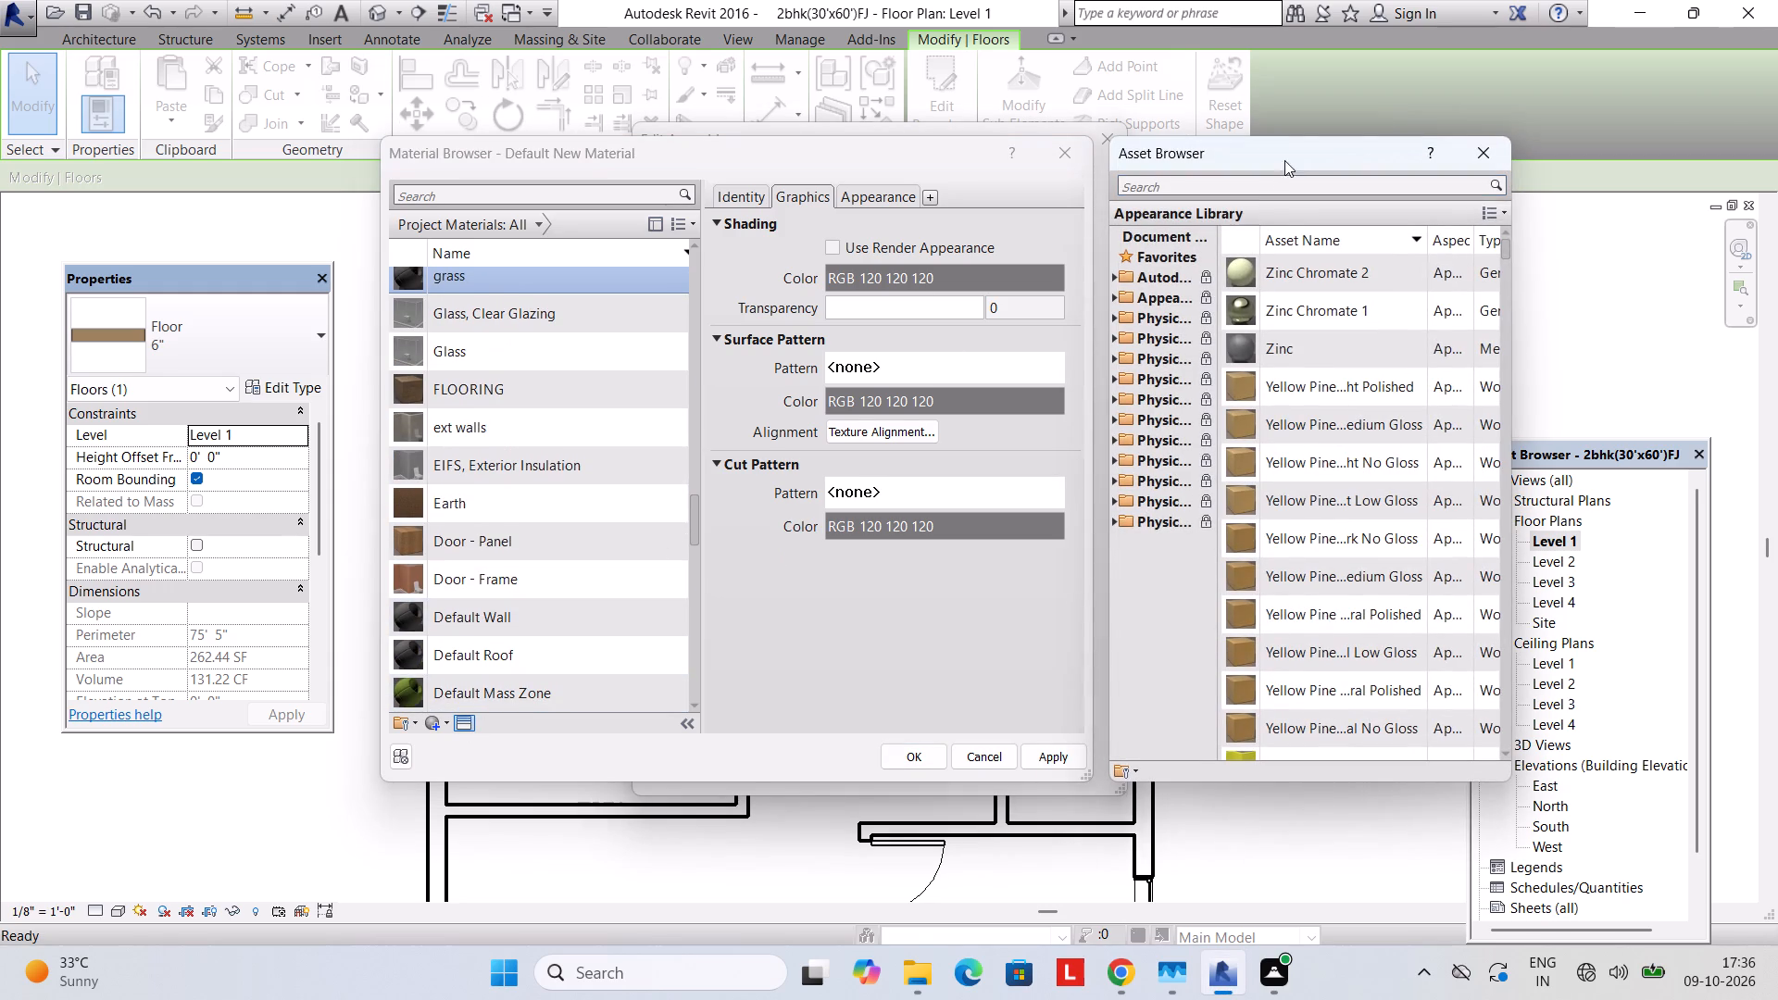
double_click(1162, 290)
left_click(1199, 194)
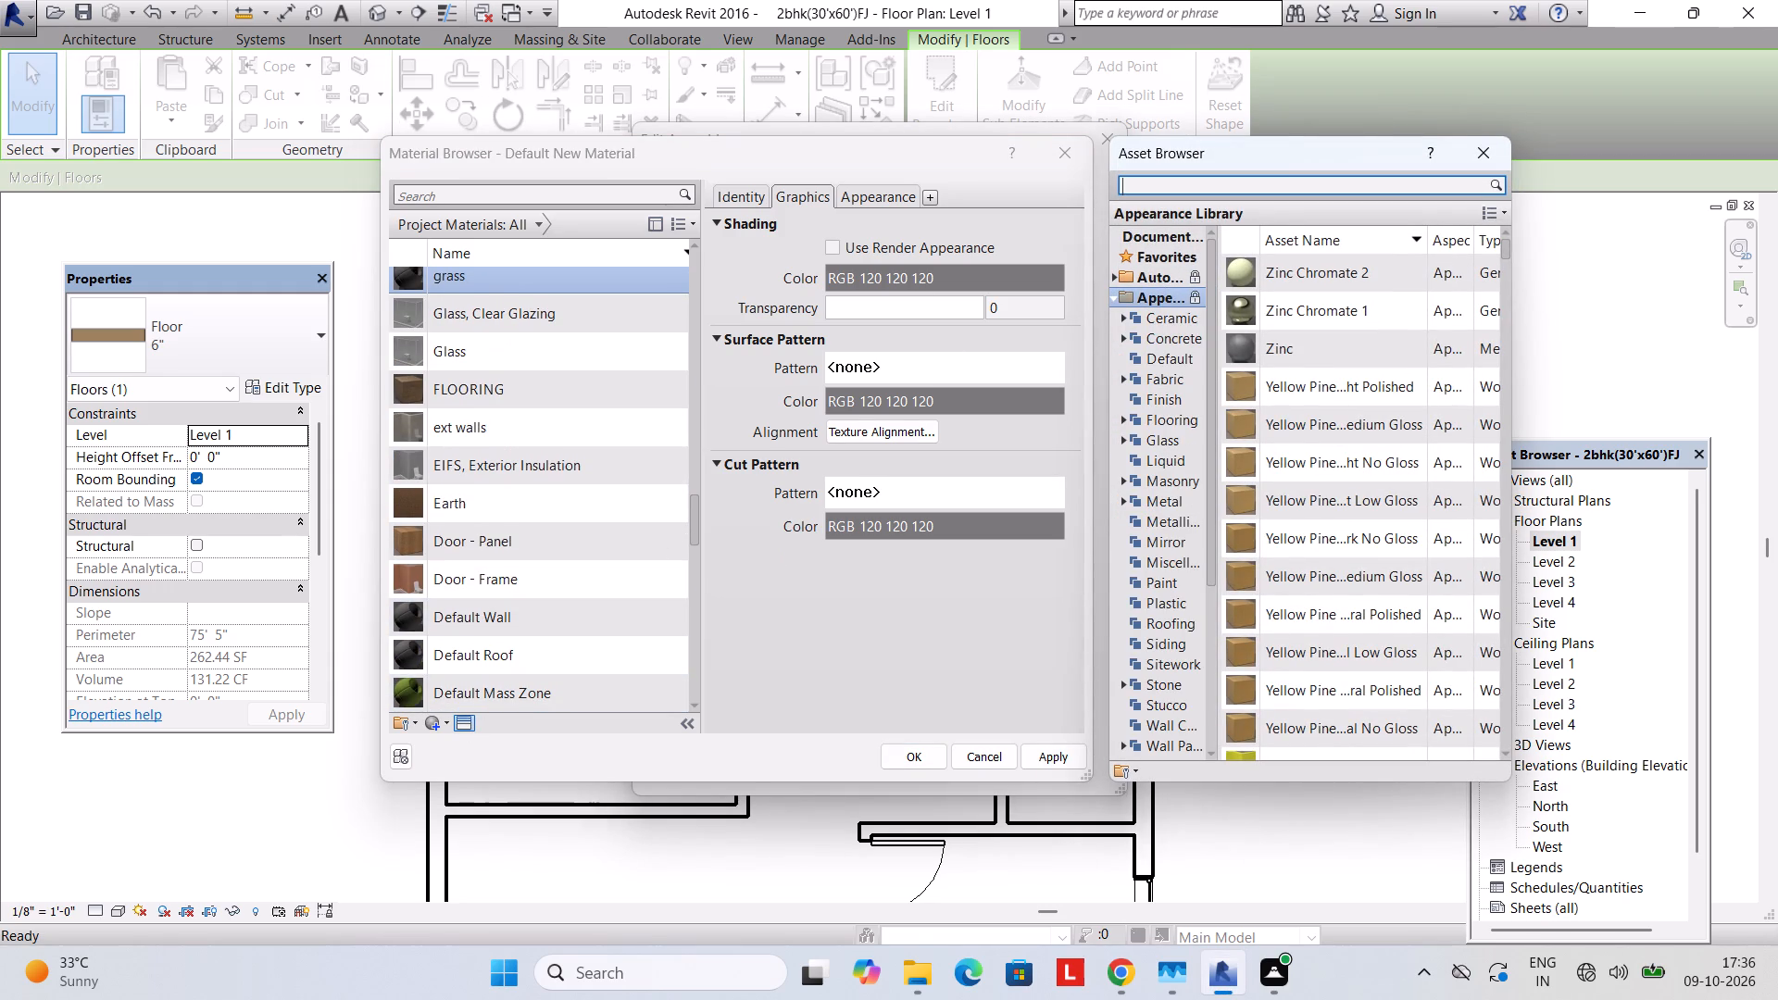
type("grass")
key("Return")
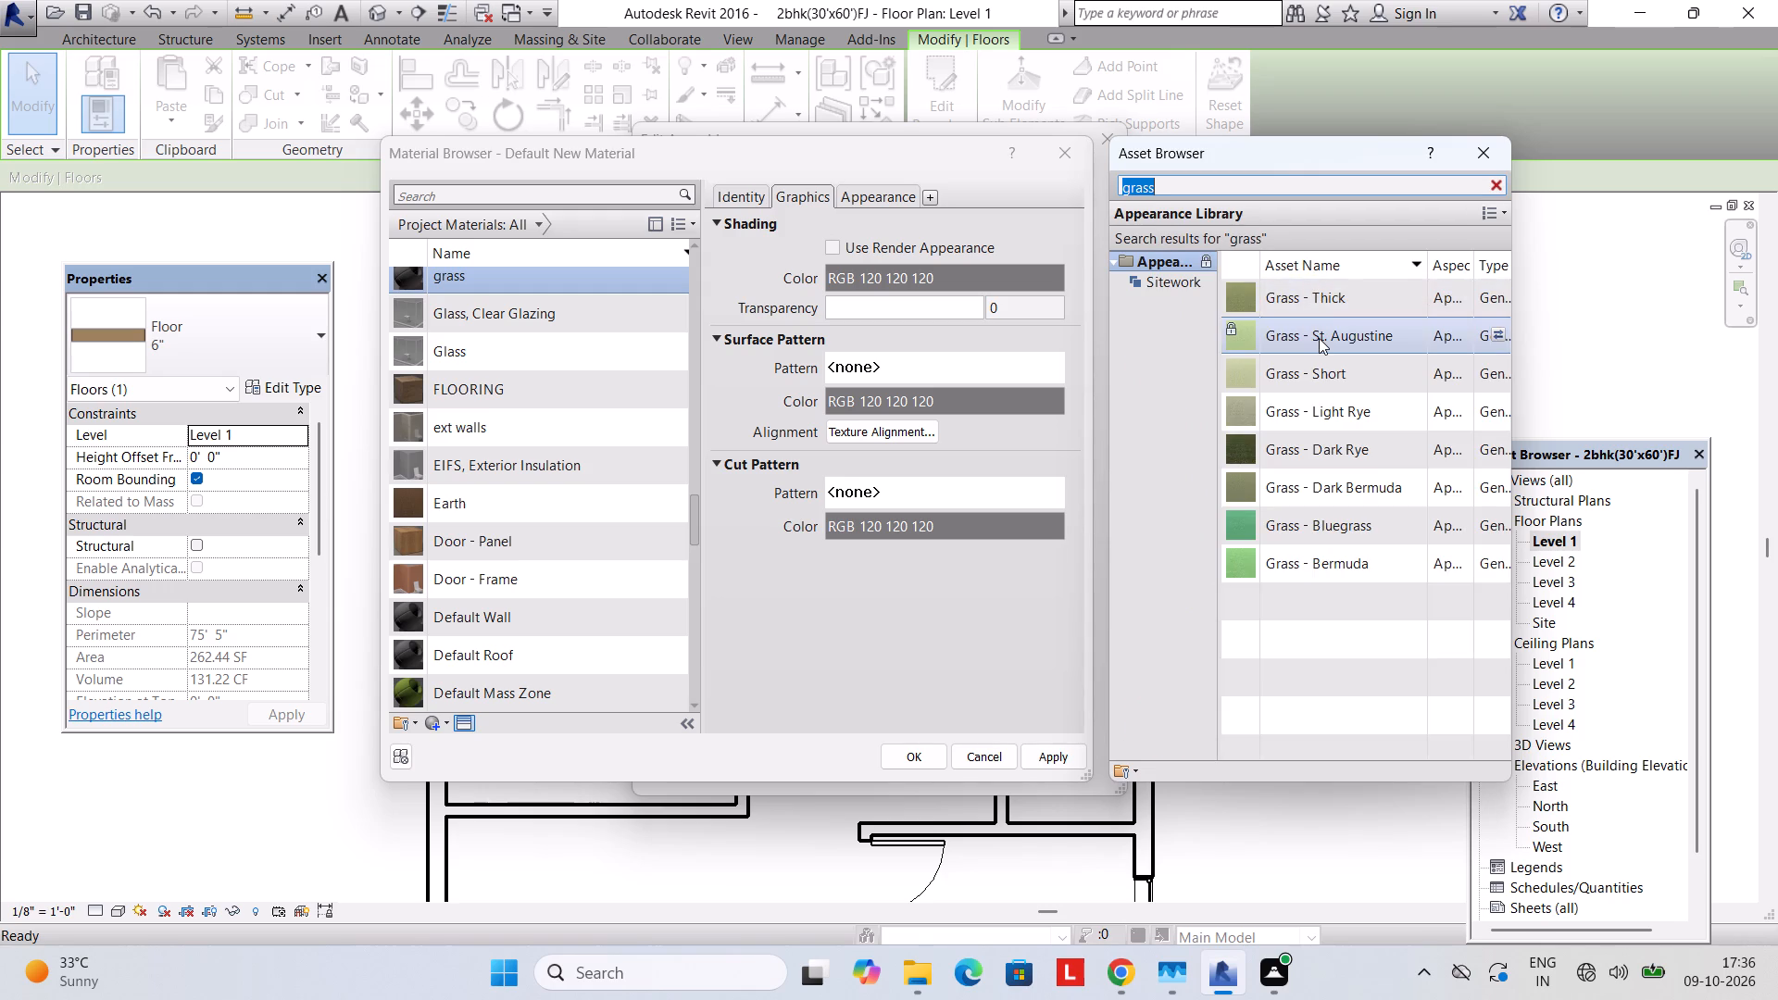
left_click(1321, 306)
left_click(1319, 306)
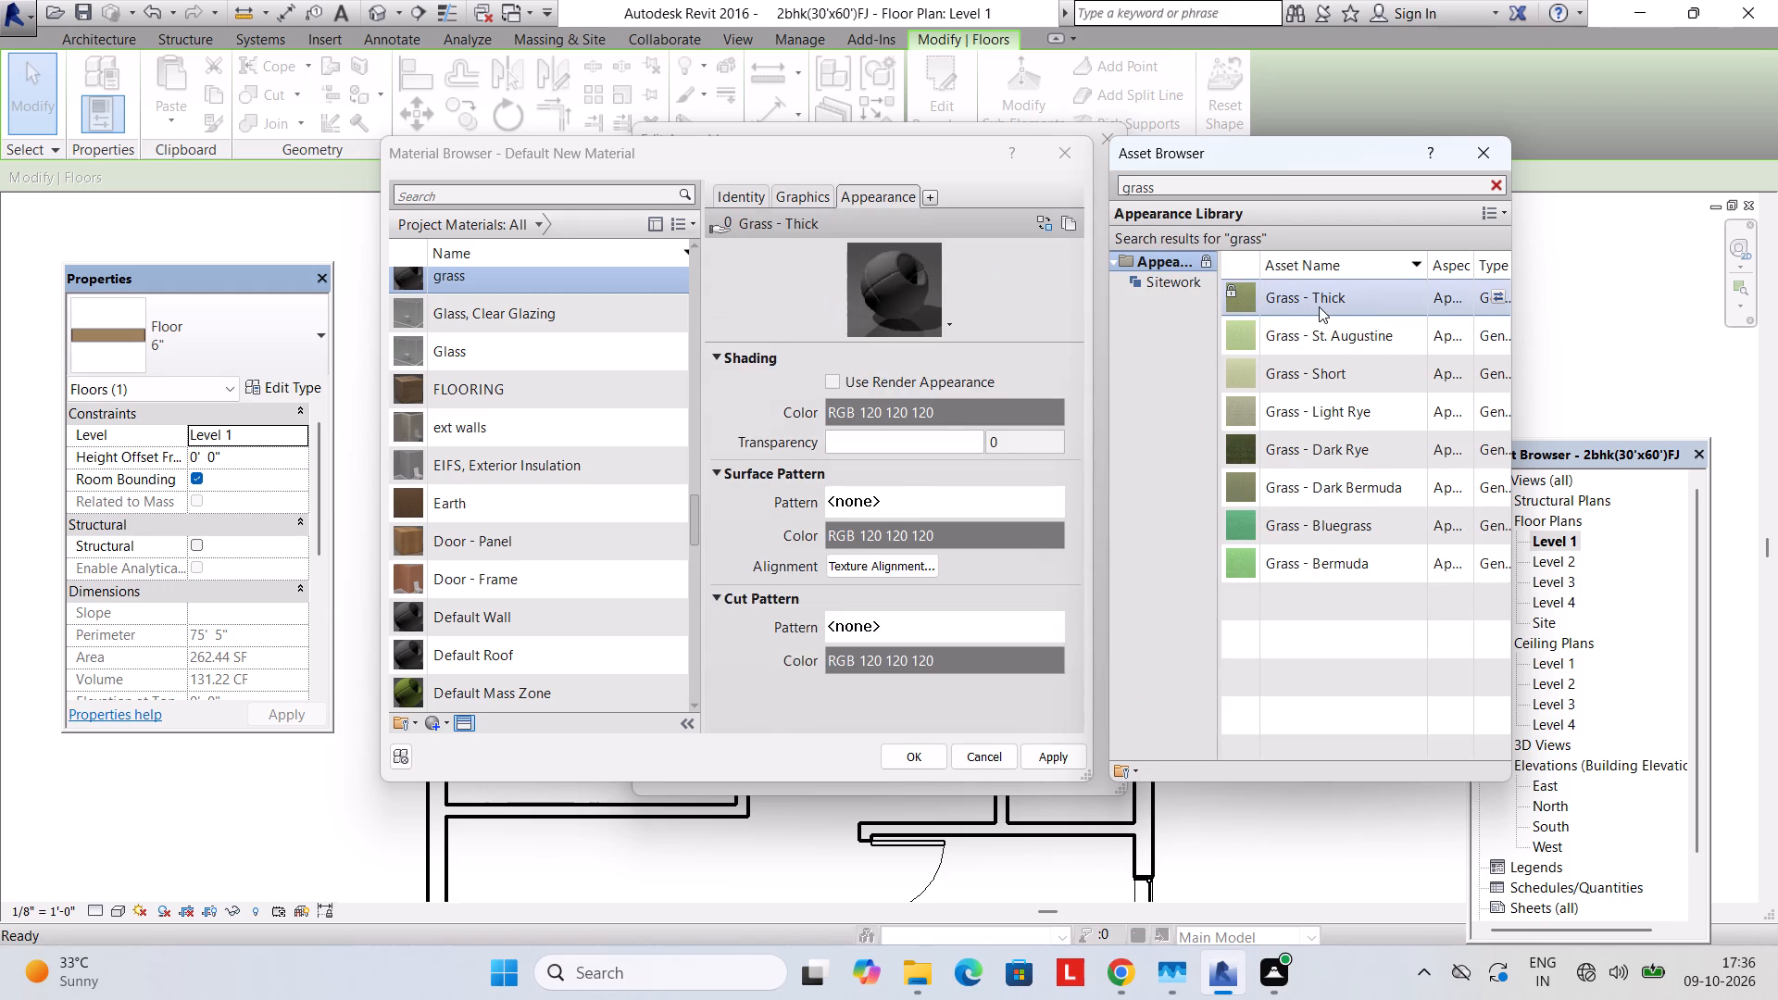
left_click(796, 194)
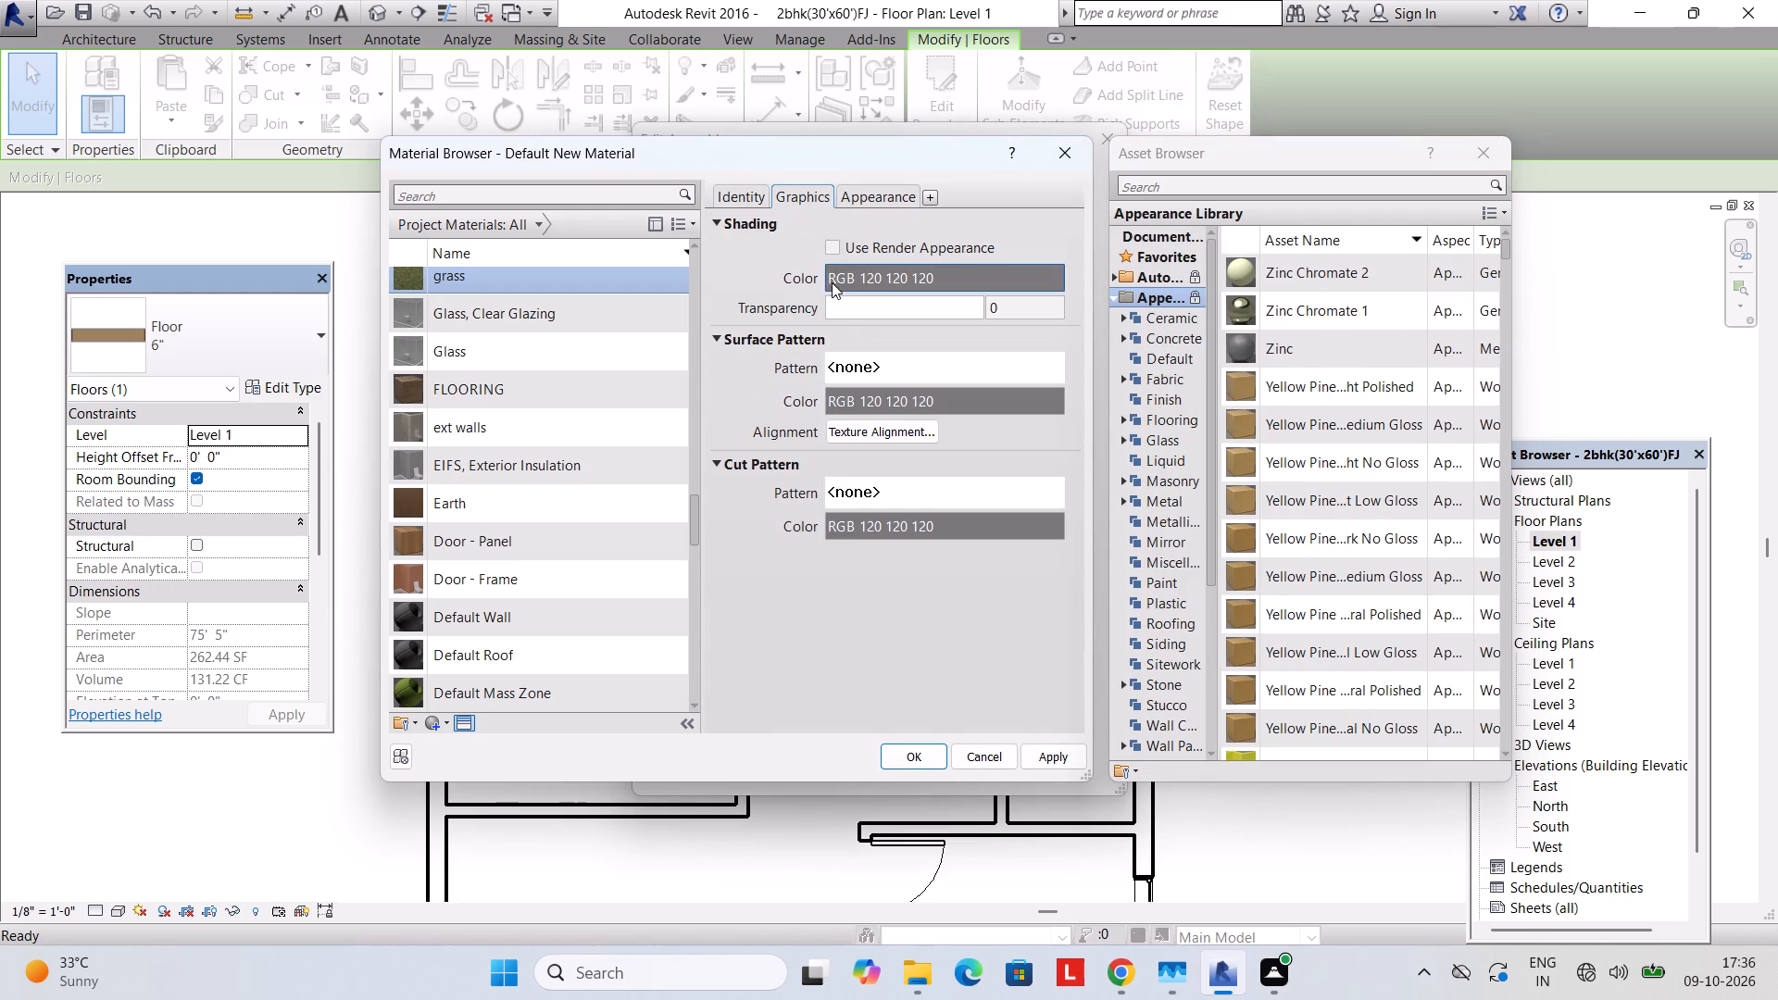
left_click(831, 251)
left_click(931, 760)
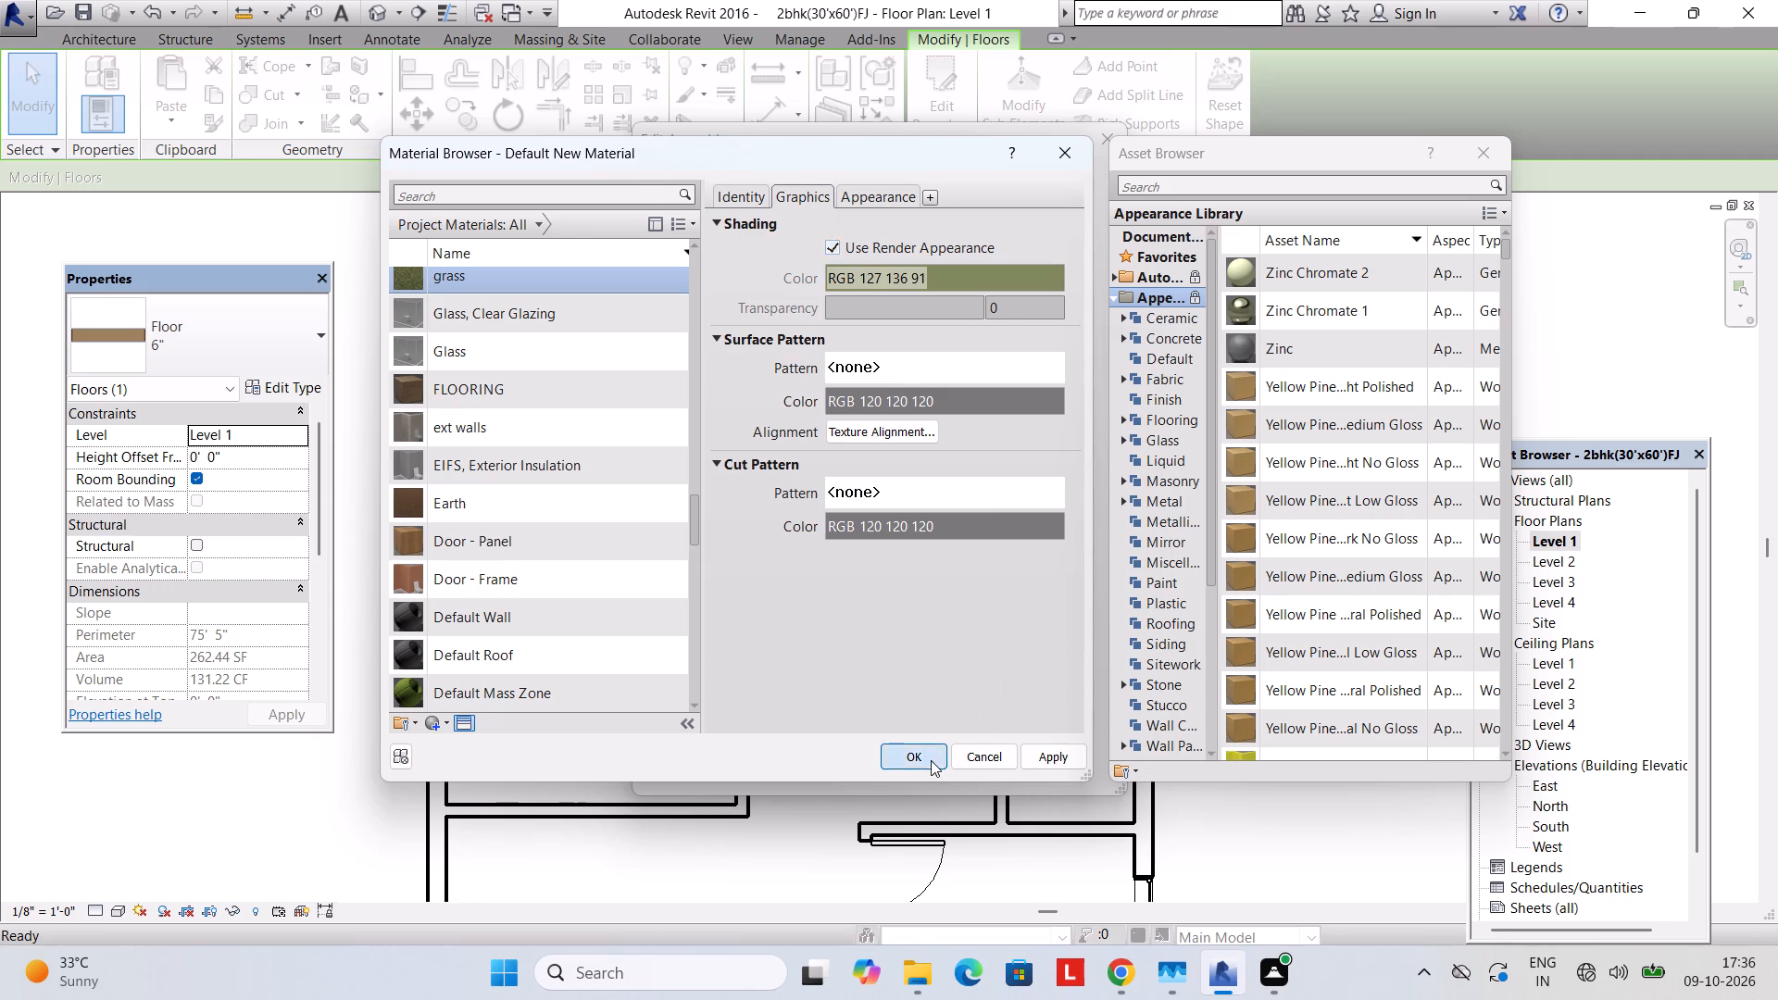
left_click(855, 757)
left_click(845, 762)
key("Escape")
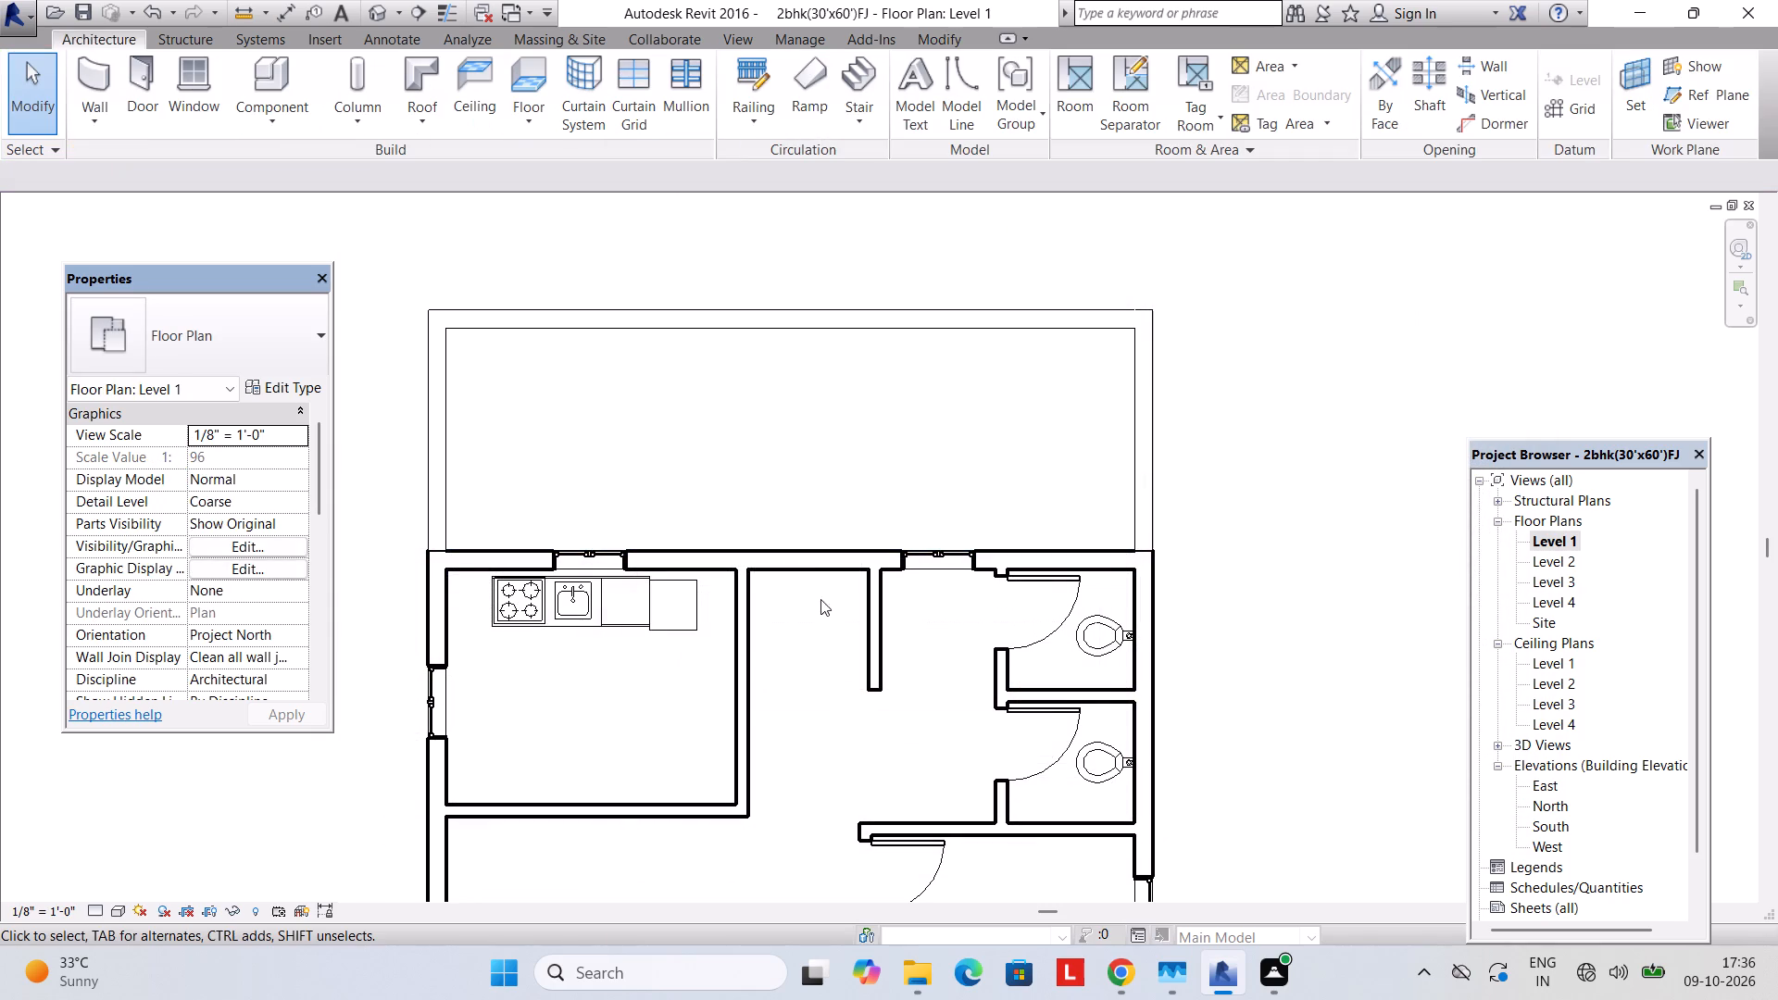
Inspect the grass material on the Level 1 floors in the default 3D view.
left_click(751, 44)
left_click(657, 131)
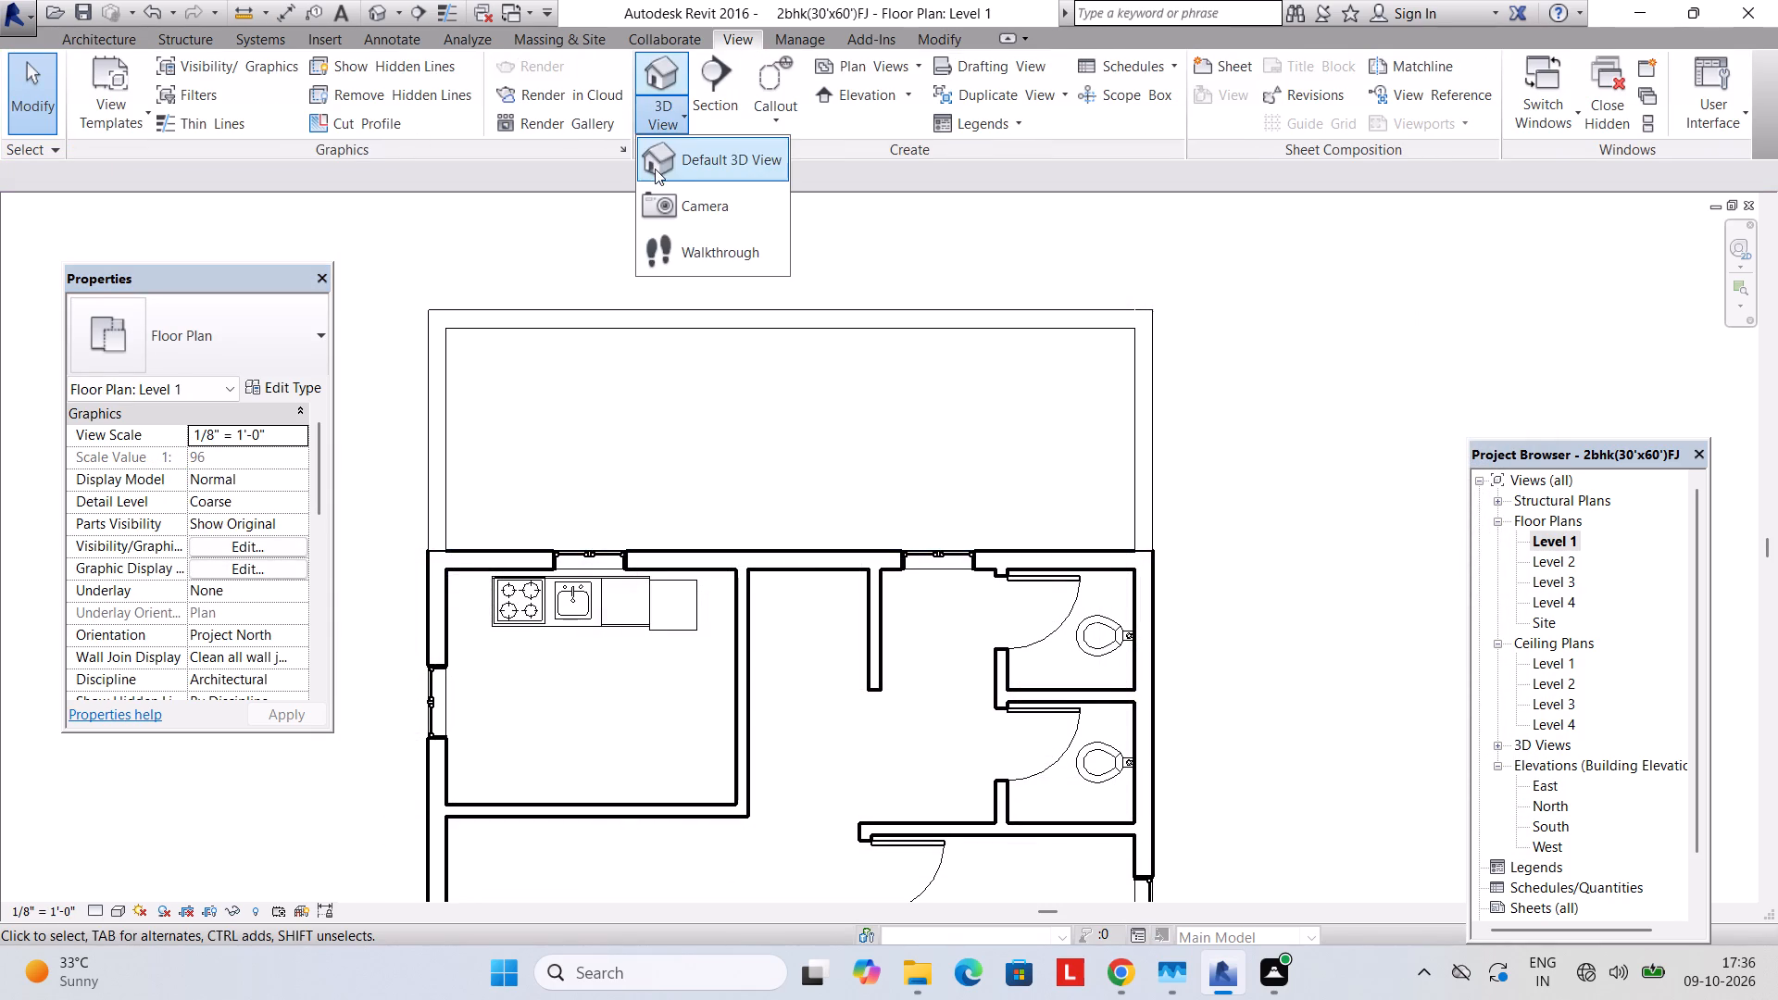
left_click(655, 169)
scroll(754, 384, "down", 3)
middle_click_drag(780, 363, 682, 241, "shift")
scroll(813, 328, "up", 2)
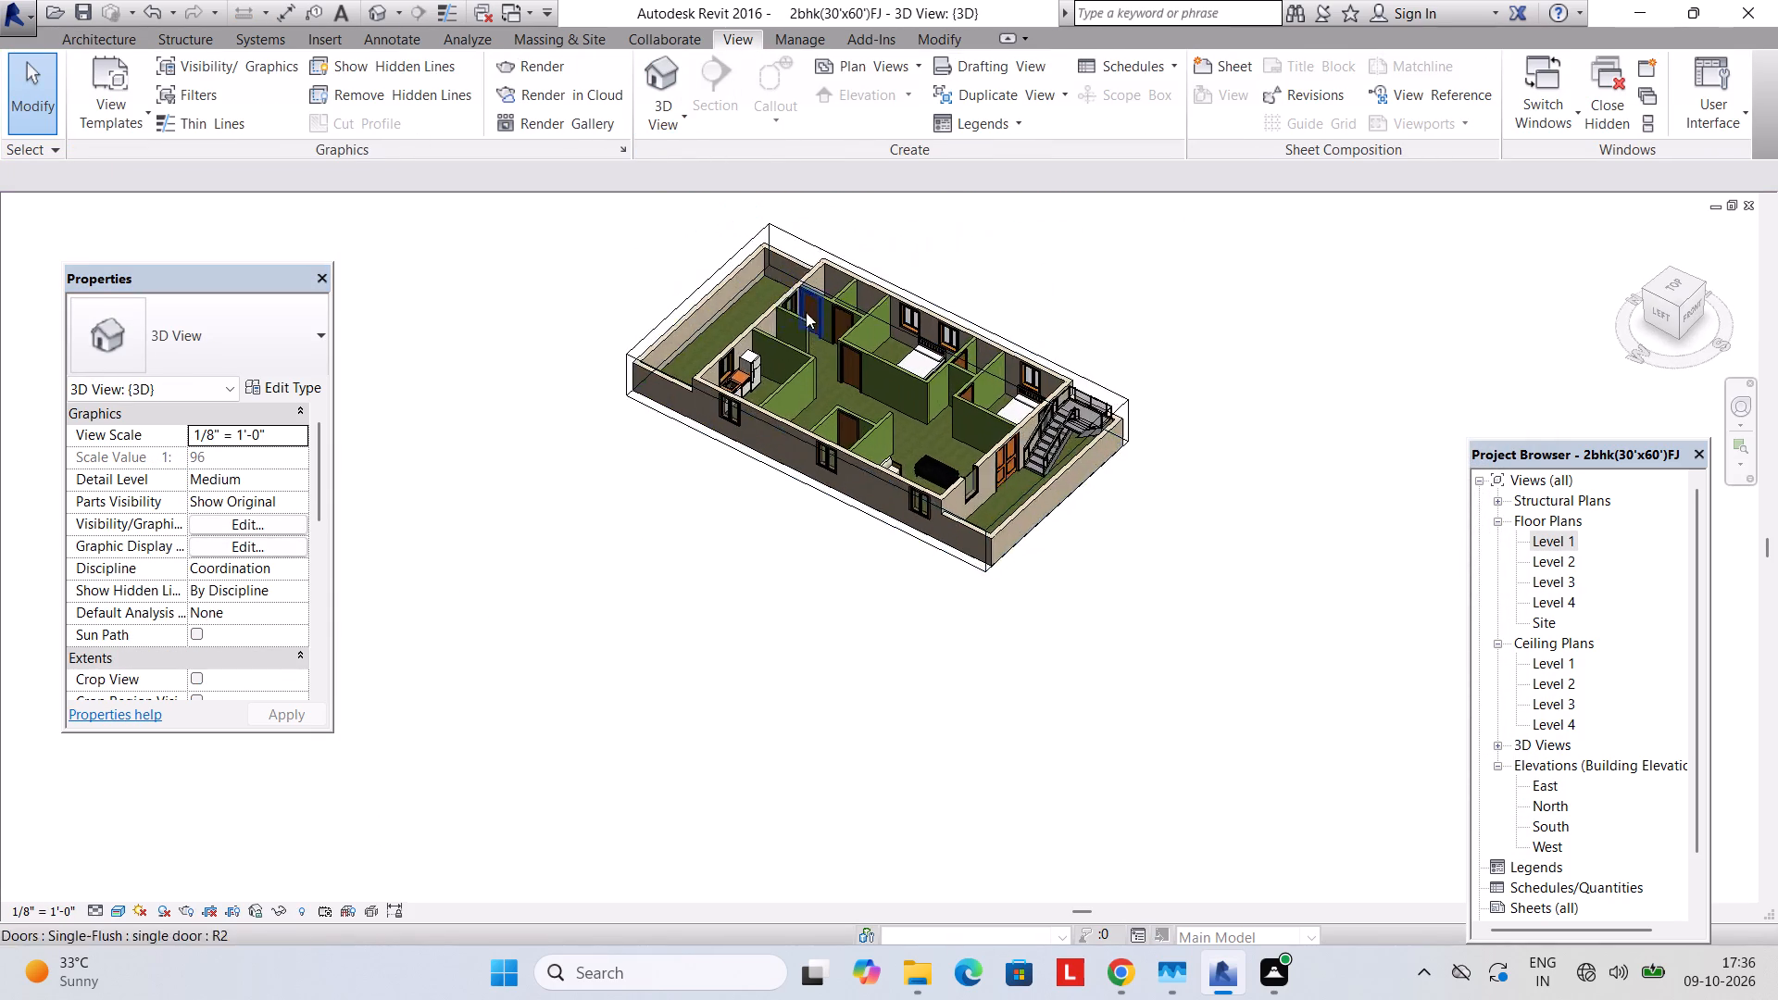
scroll(806, 312, "up", 3)
middle_click_drag(791, 326, 845, 349)
middle_click_drag(803, 344, 906, 426)
middle_click_drag(890, 390, 987, 449, "shift")
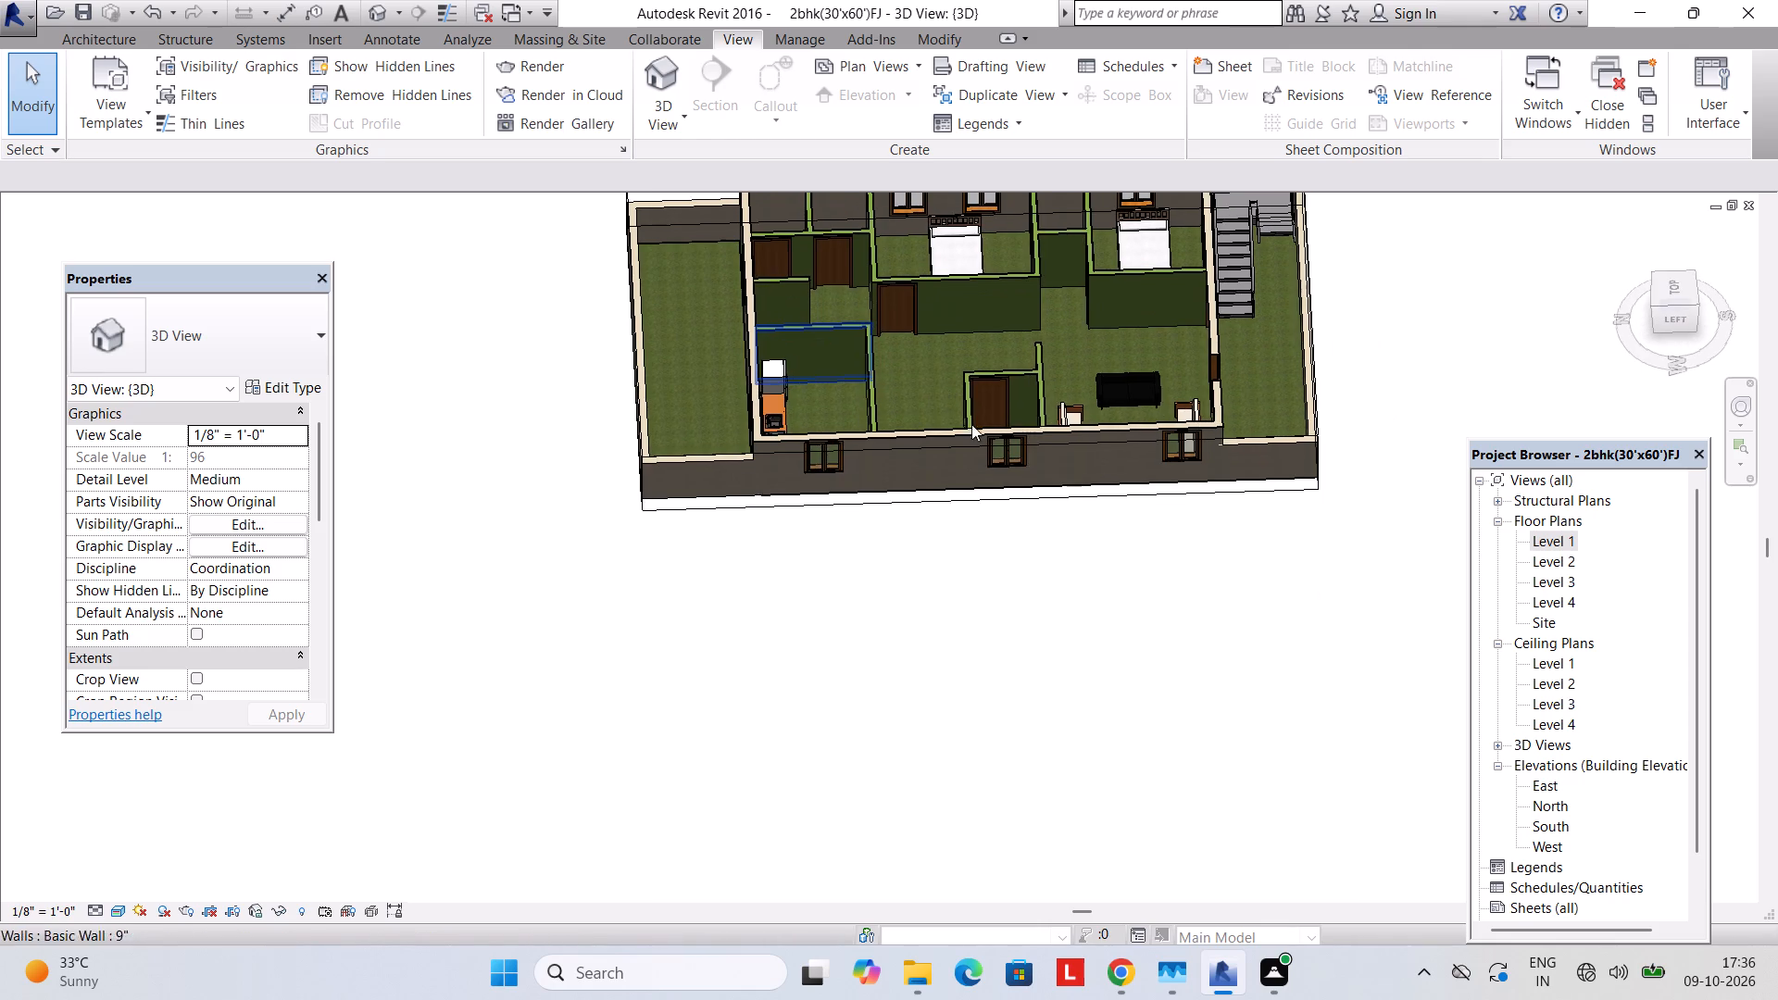
scroll(914, 370, "up", 12, "shift")
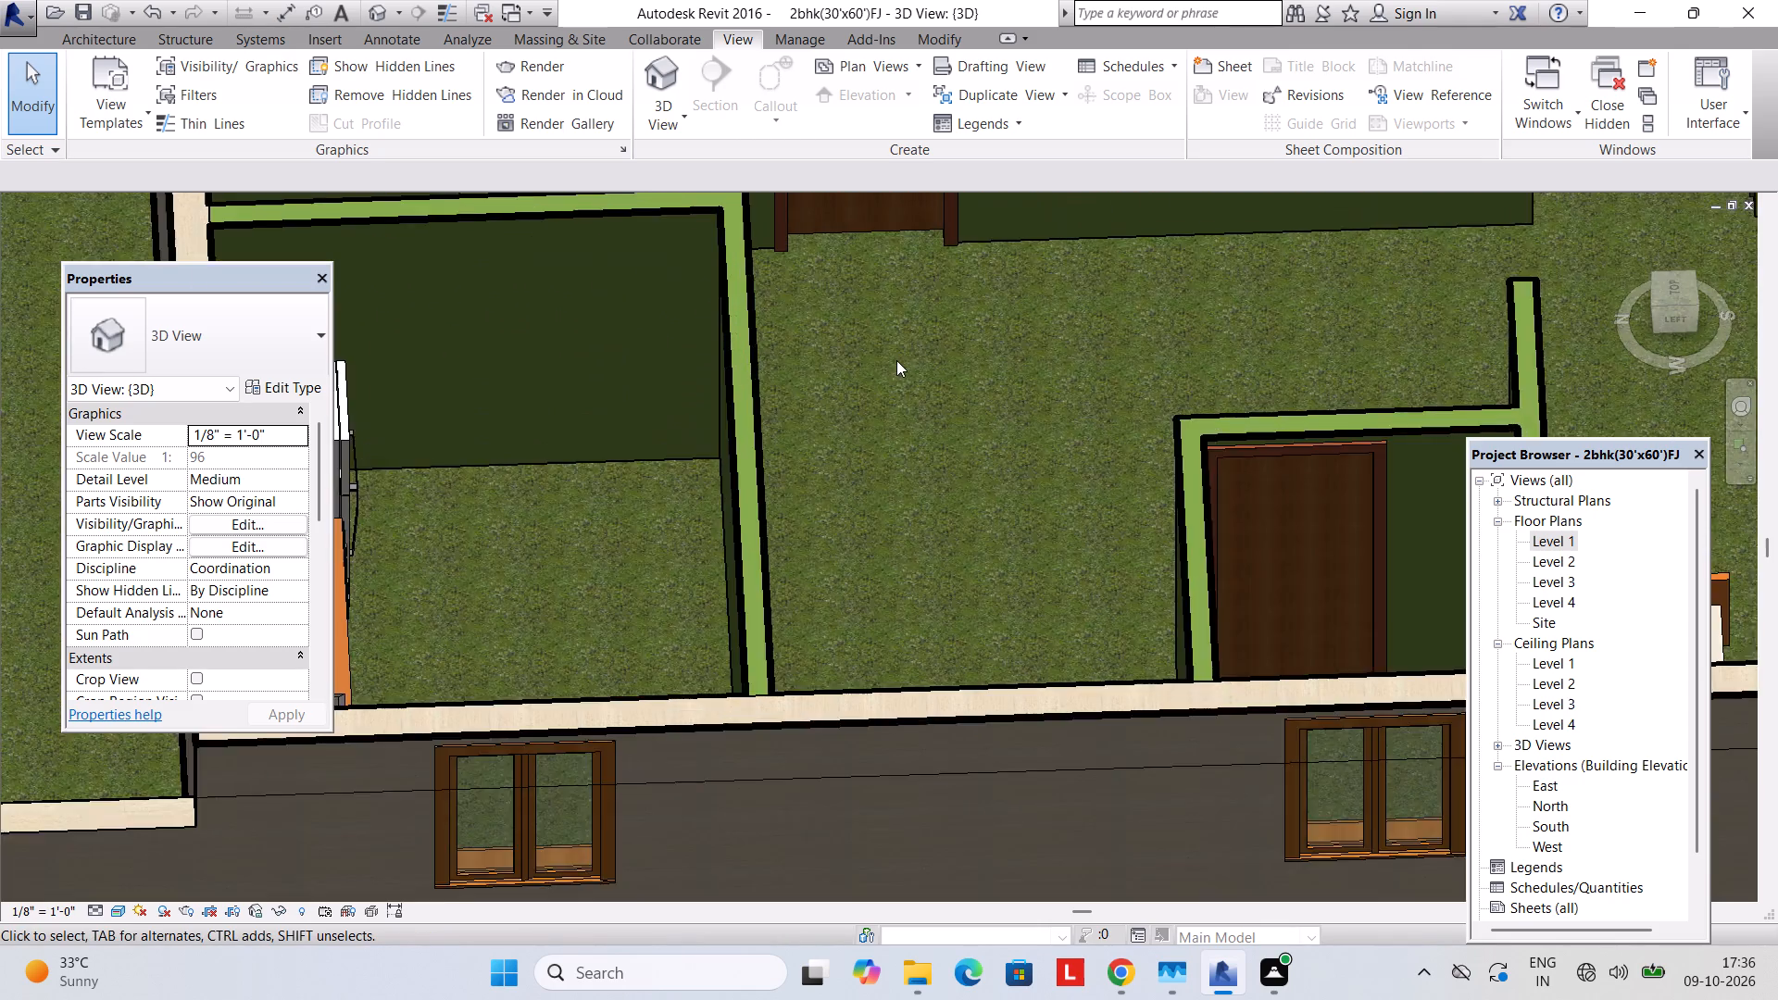
scroll(896, 360, "up", 6, "shift")
scroll(896, 360, "down", 16)
middle_click_drag(896, 360, 836, 424)
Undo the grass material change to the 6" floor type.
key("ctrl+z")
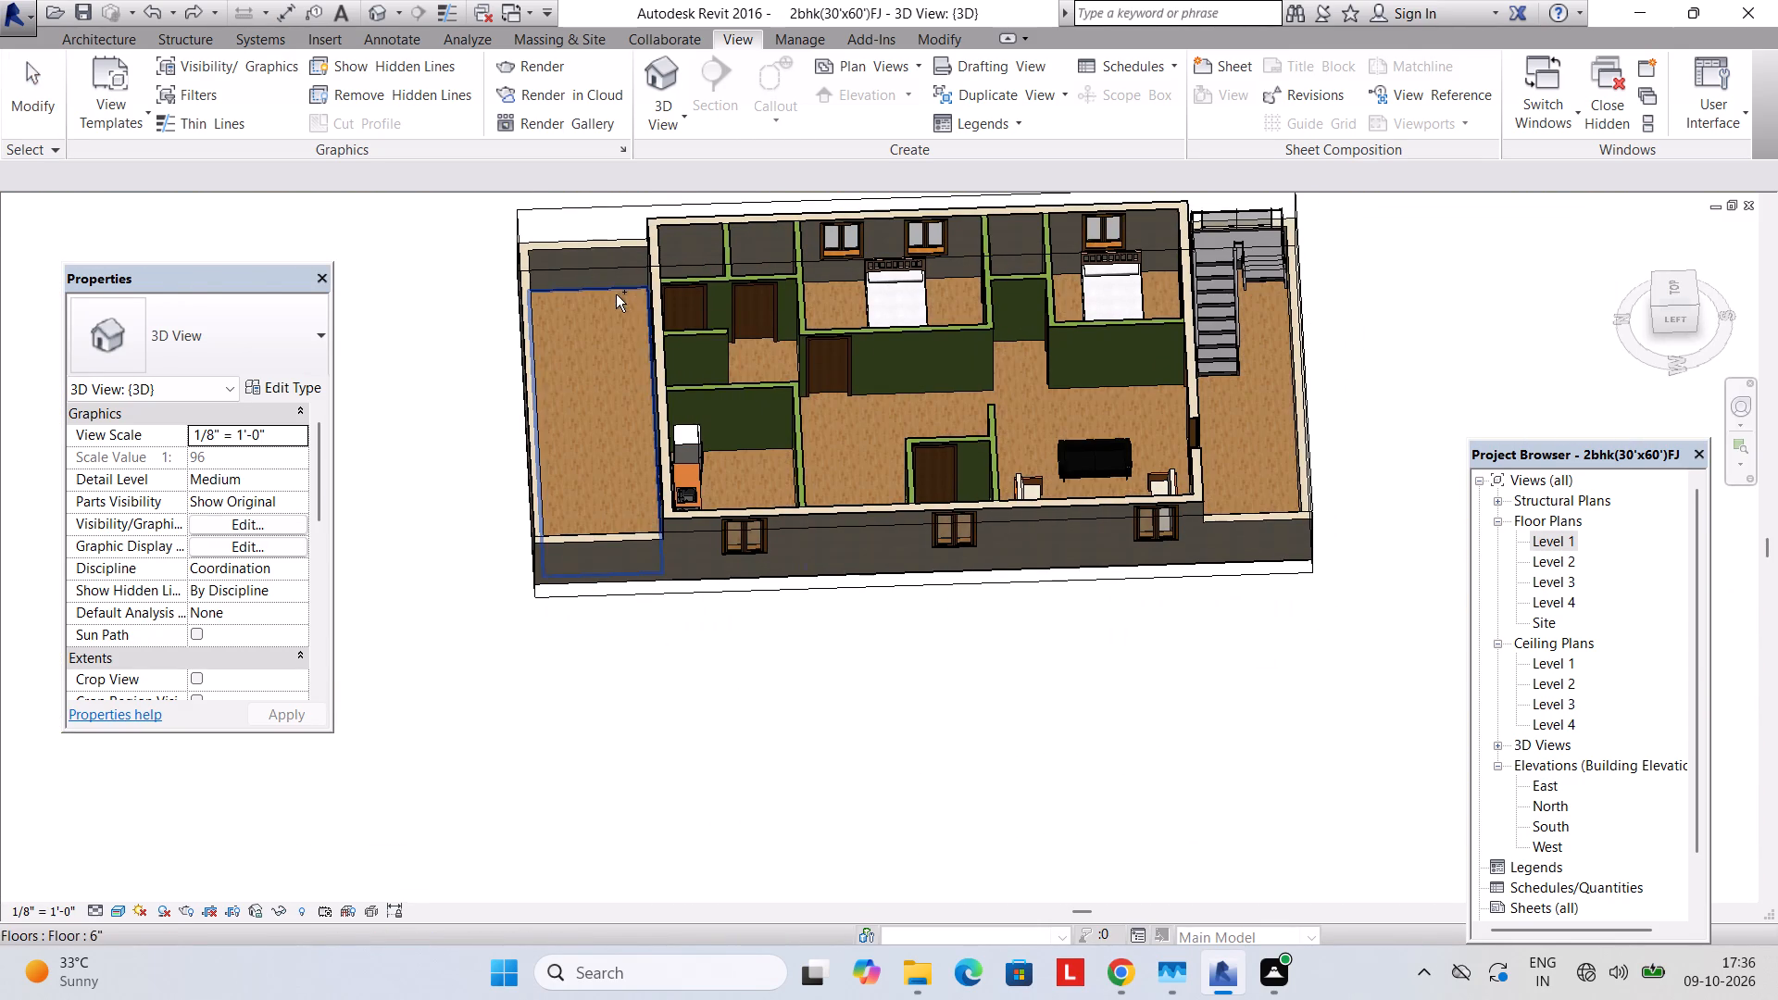
Duplicate the rear yard floor's 6" type as a new floor type named grass.
left_click(607, 294)
left_click(284, 382)
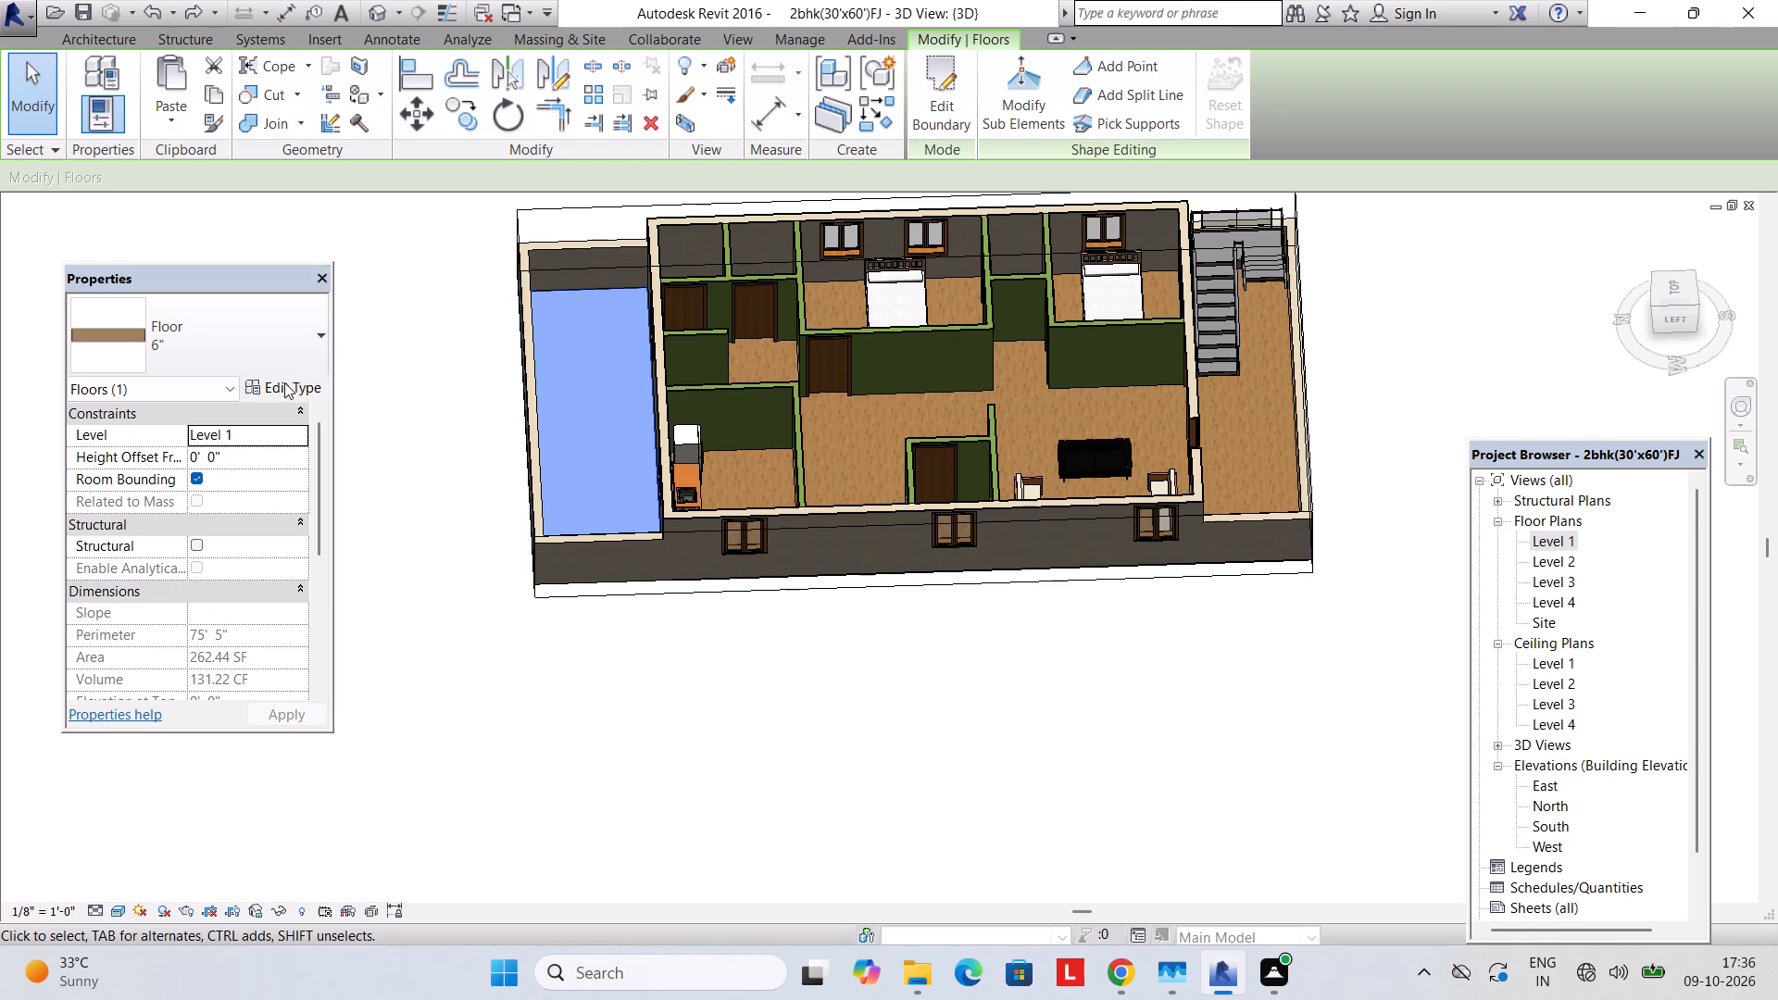
left_click(1019, 223)
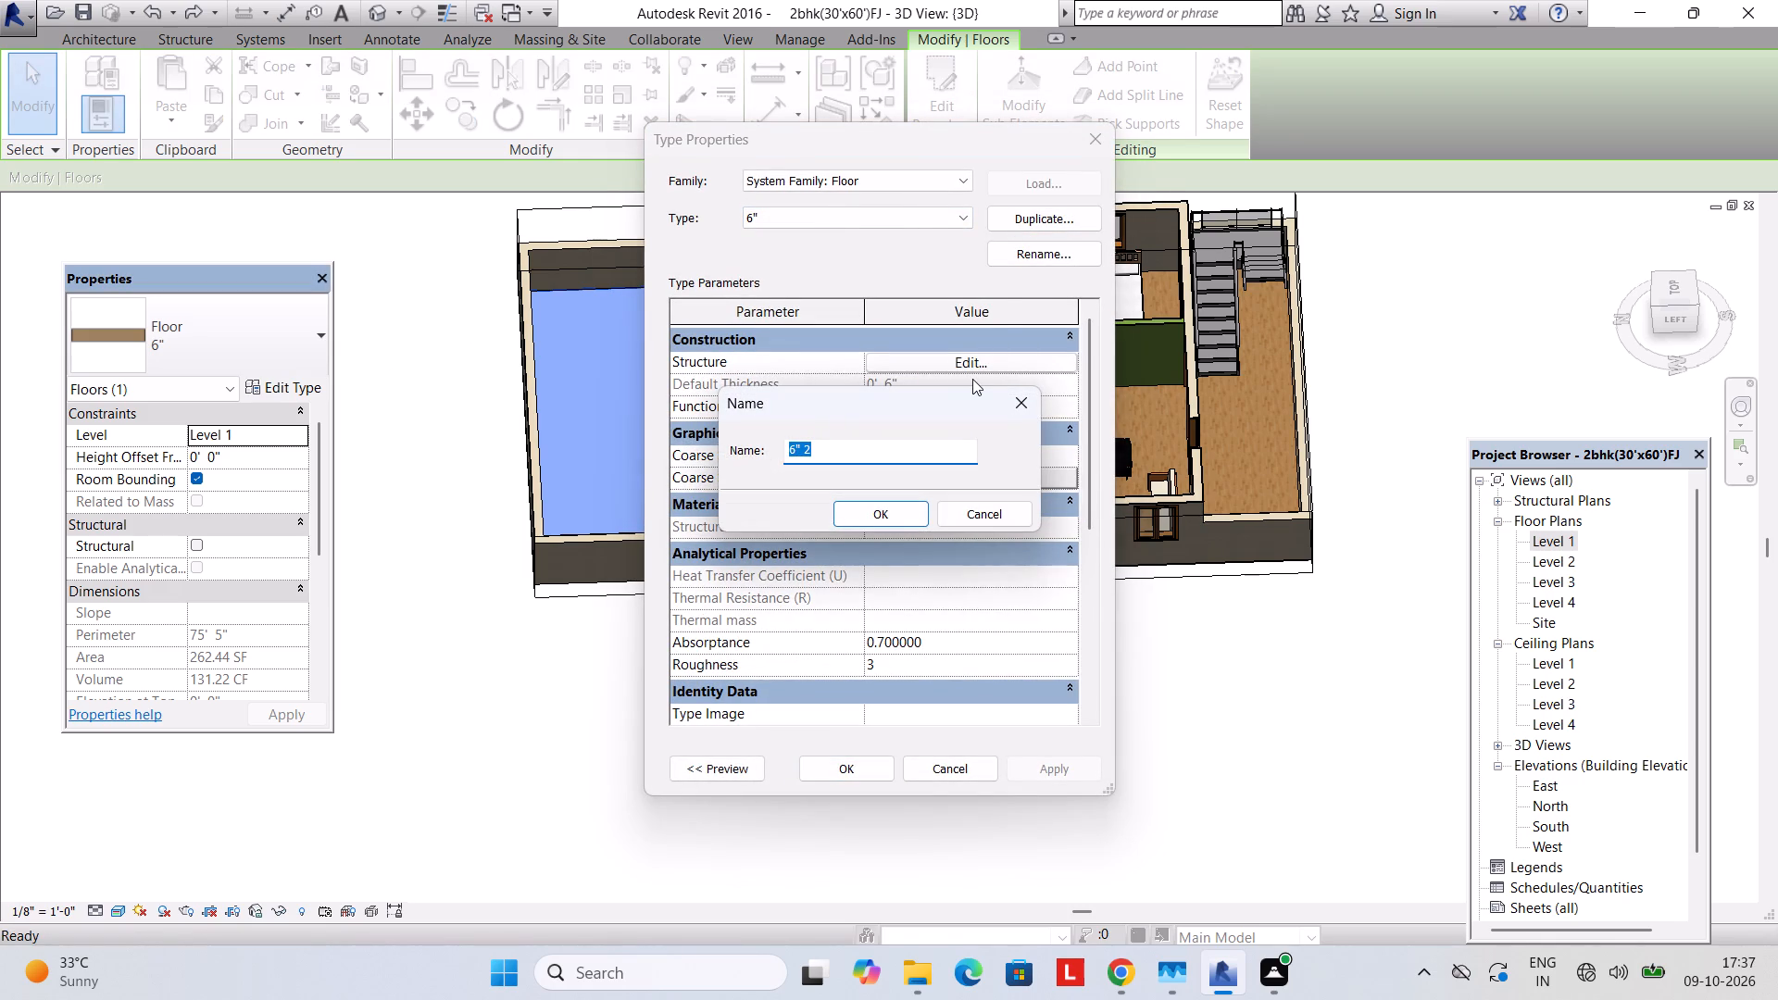
type("grass")
key("Return")
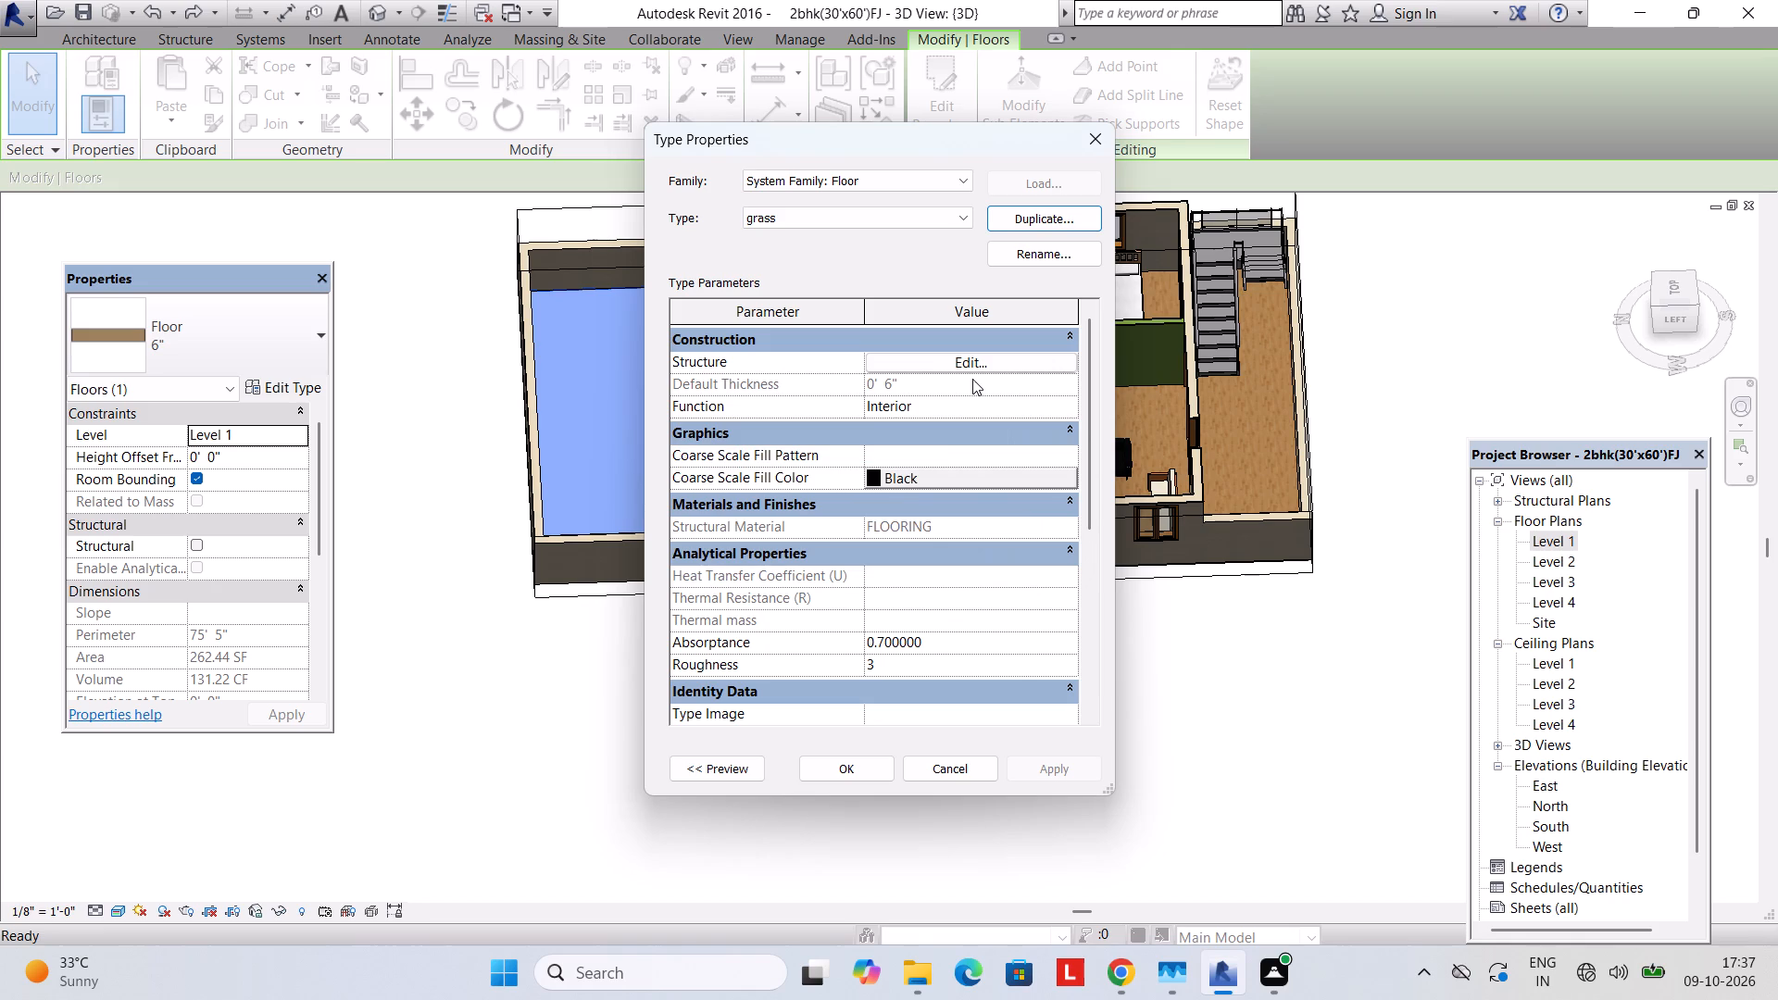
left_click(878, 778)
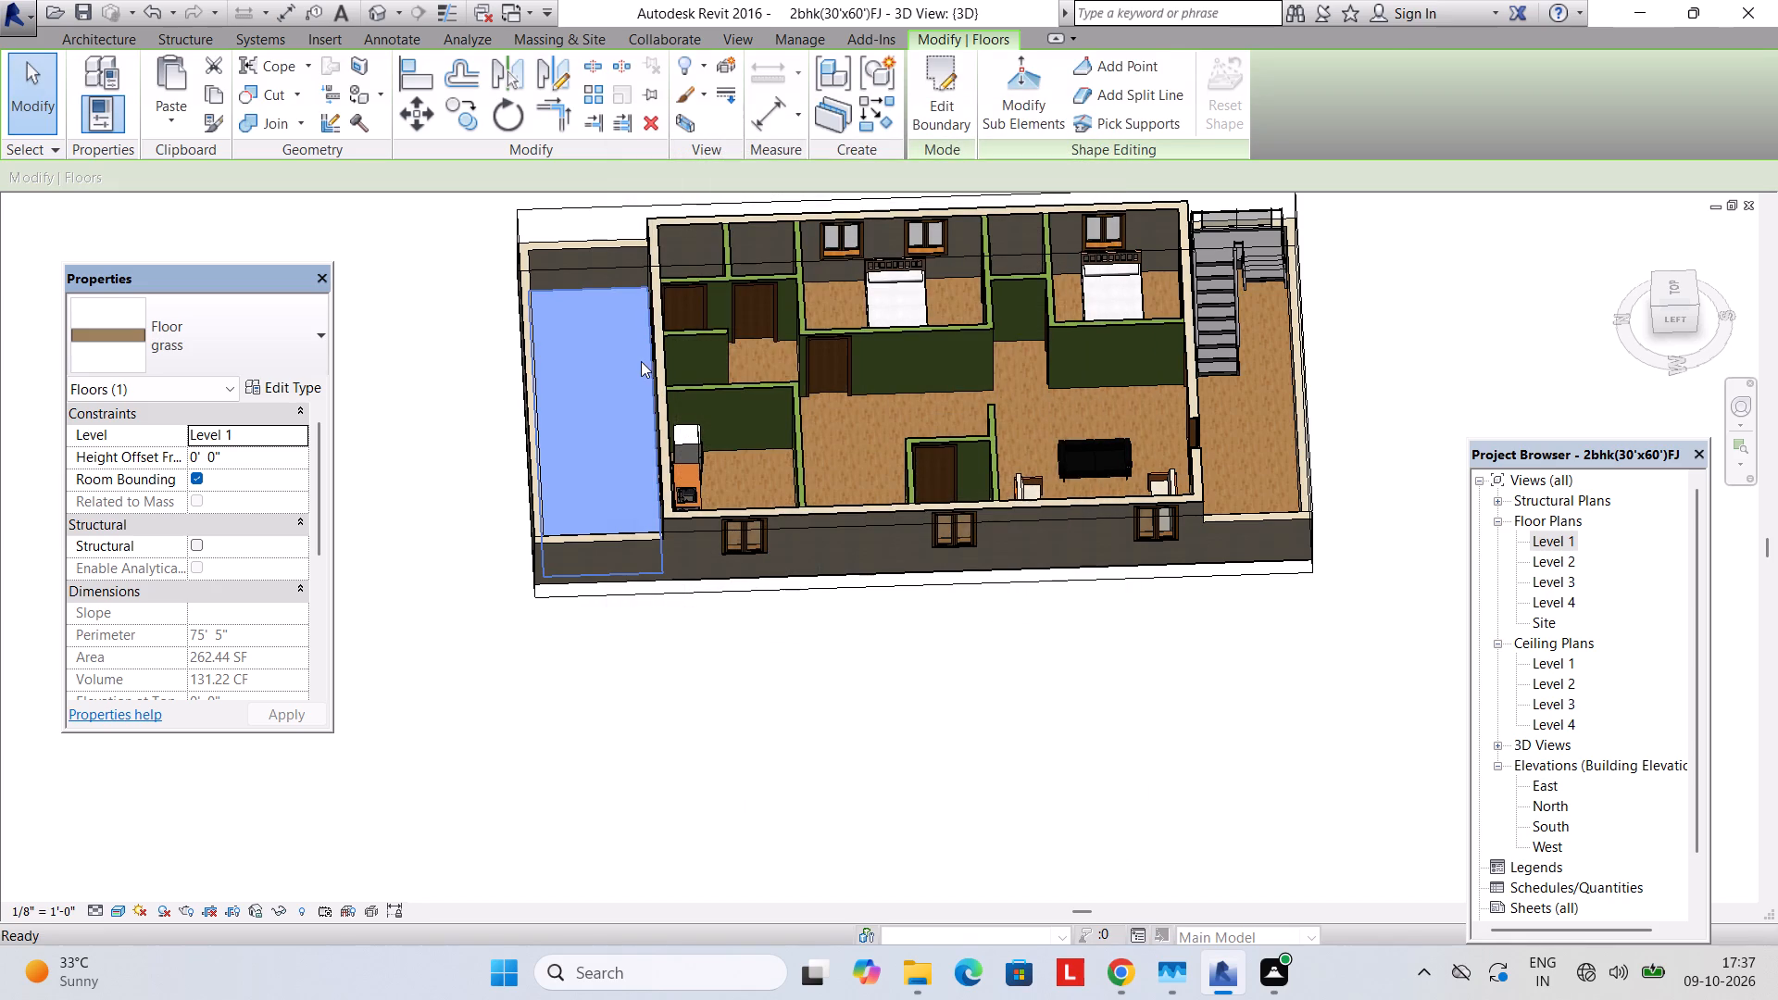
key("Escape")
Search the project materials for grass from the structure layer of the rear yard's grass floor type.
left_click(620, 290)
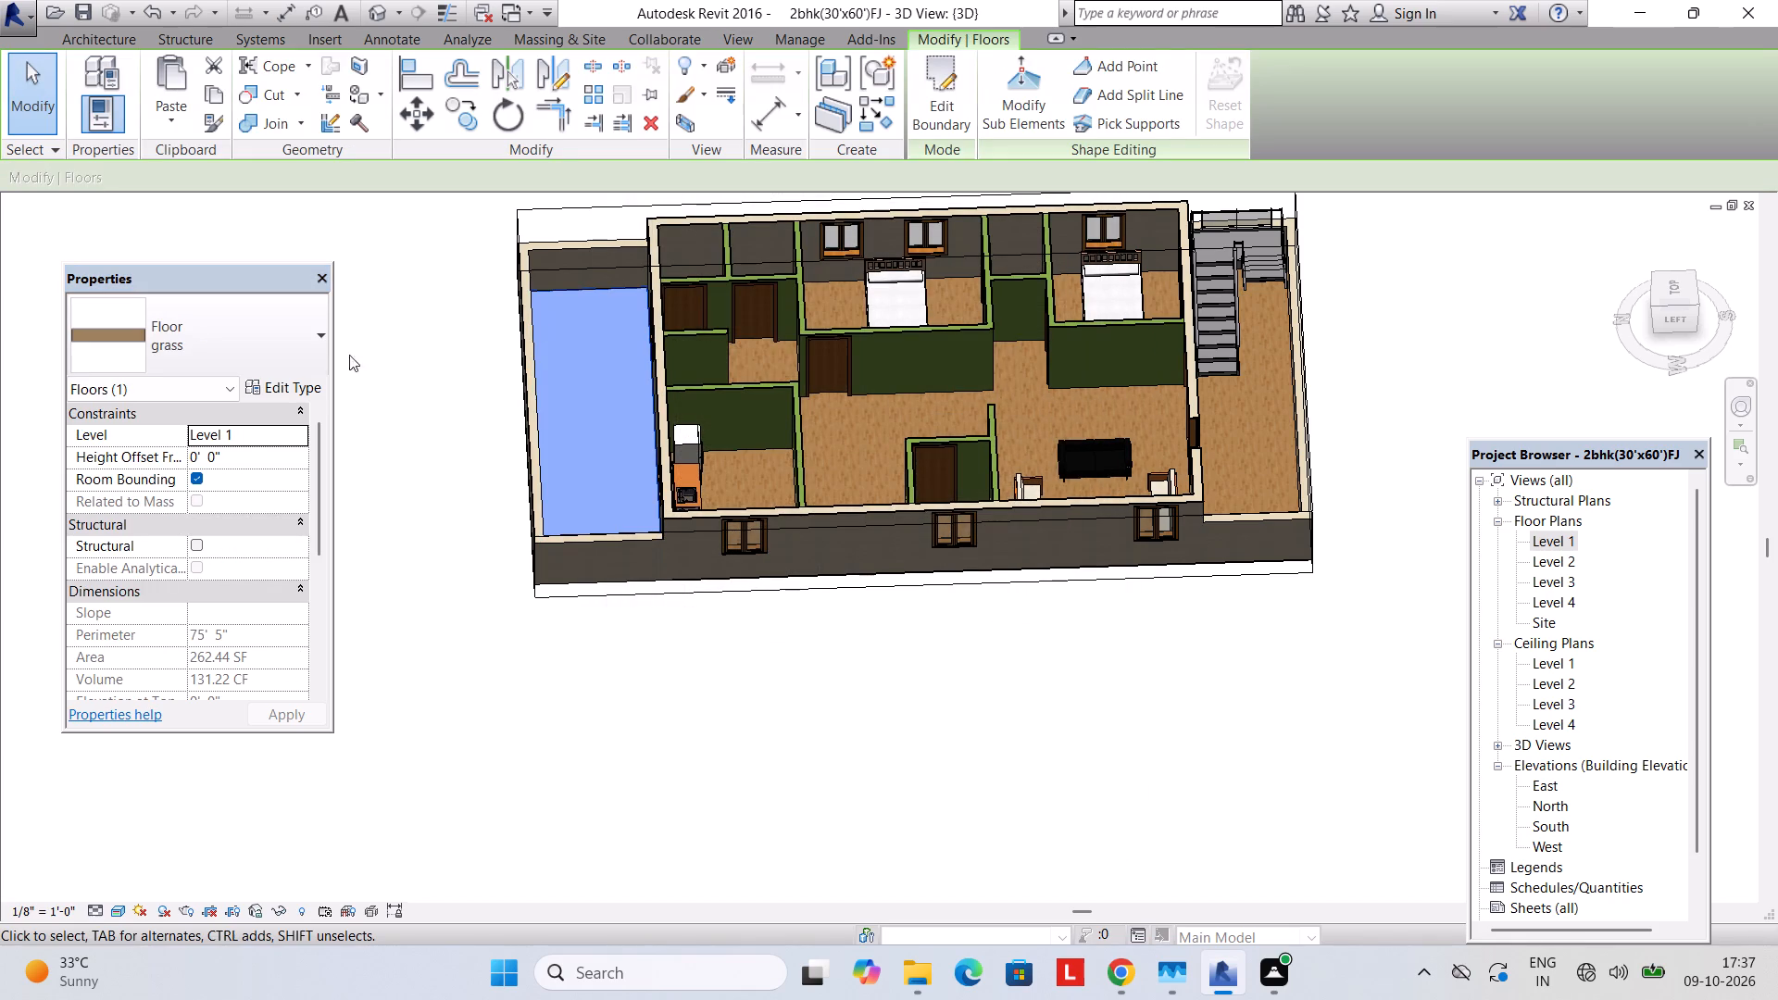
left_click(298, 386)
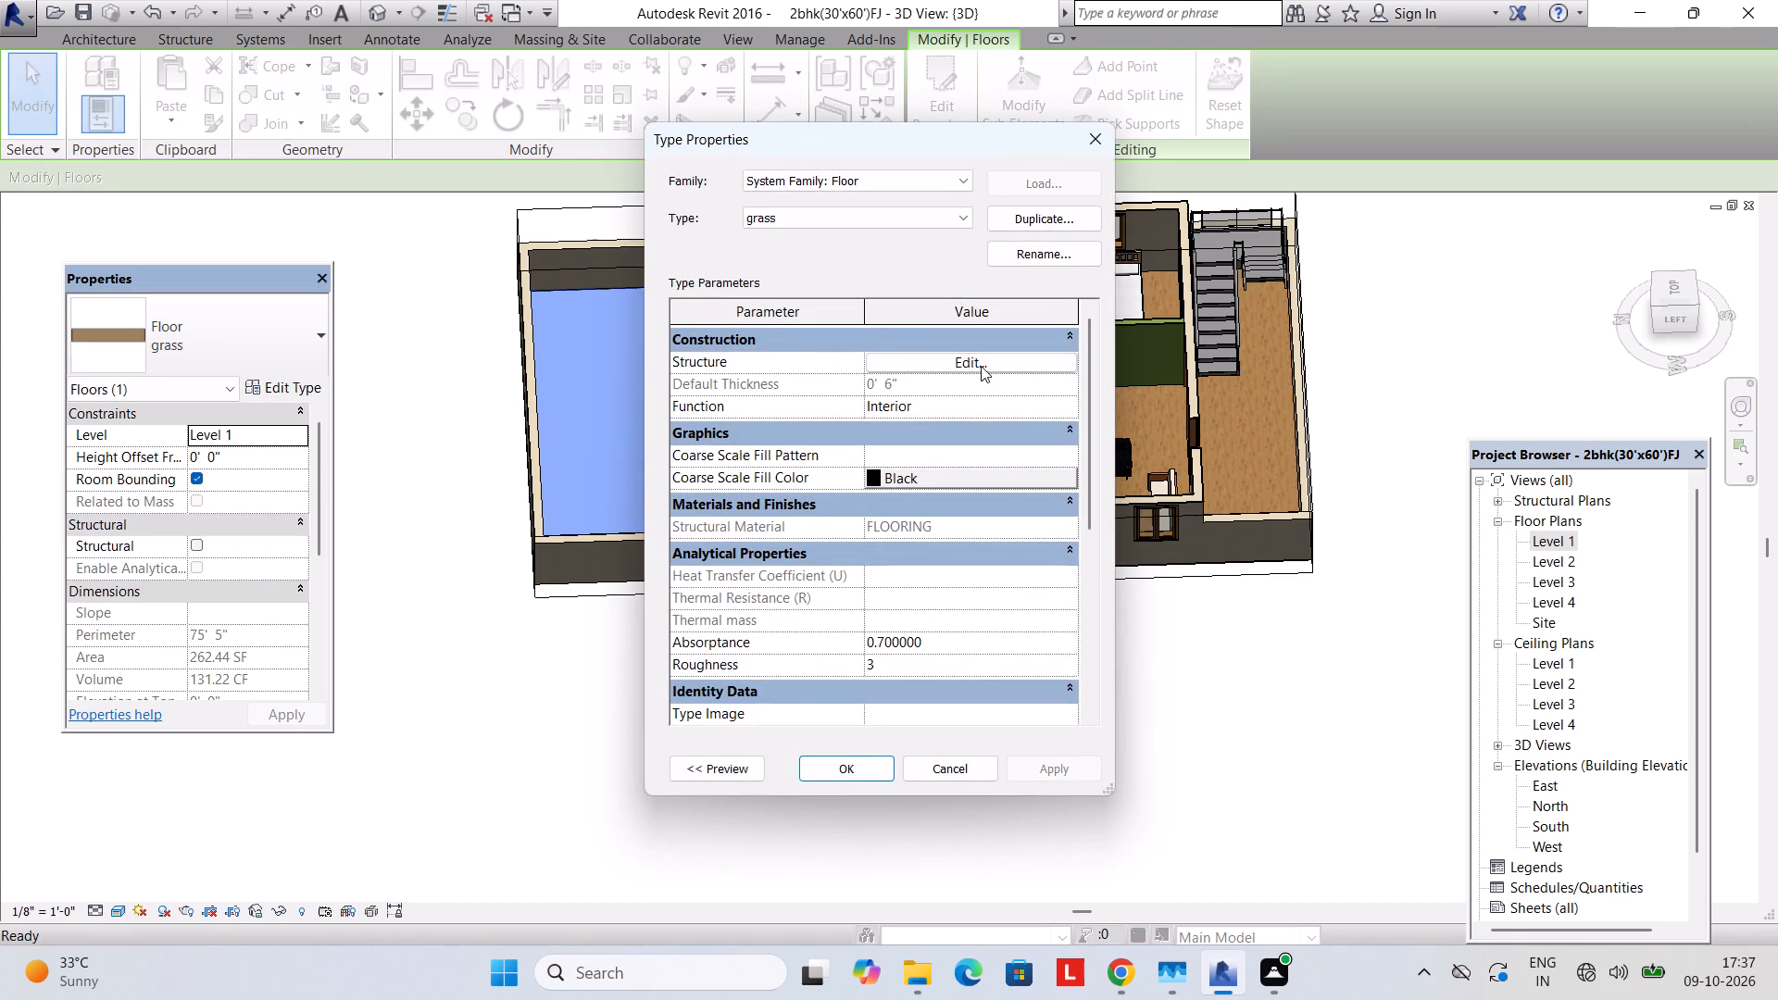
left_click(981, 366)
left_click(834, 373)
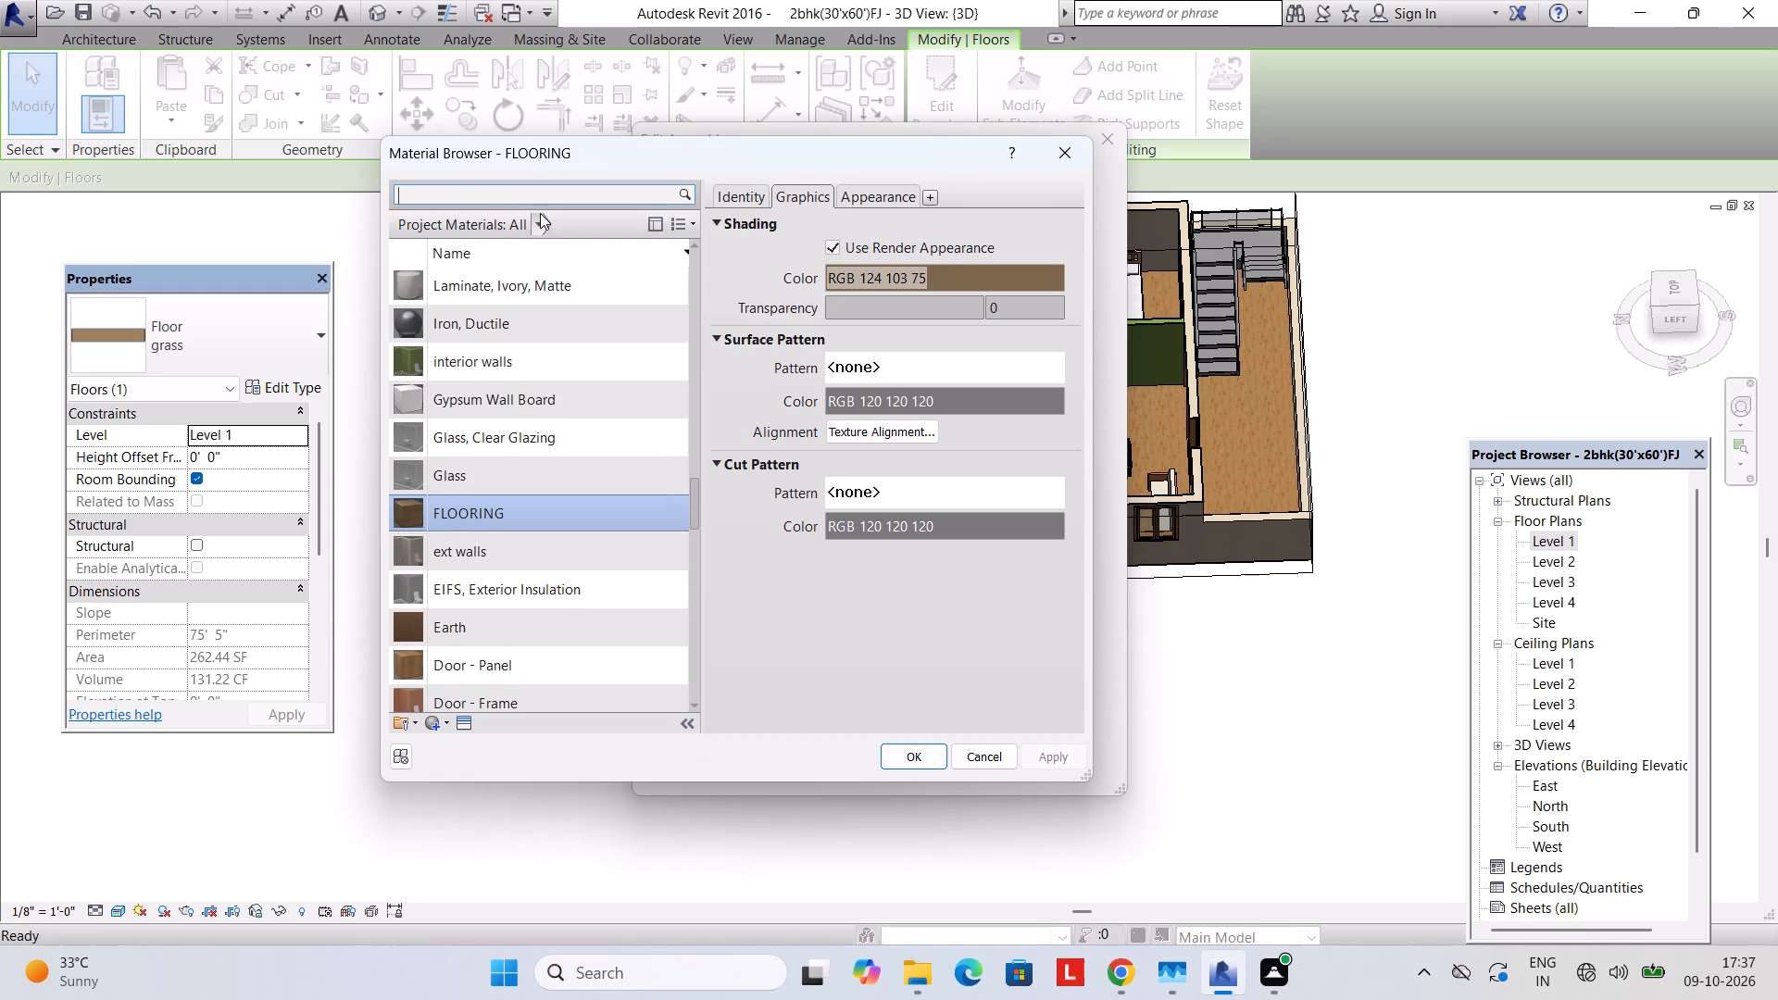
type("grass")
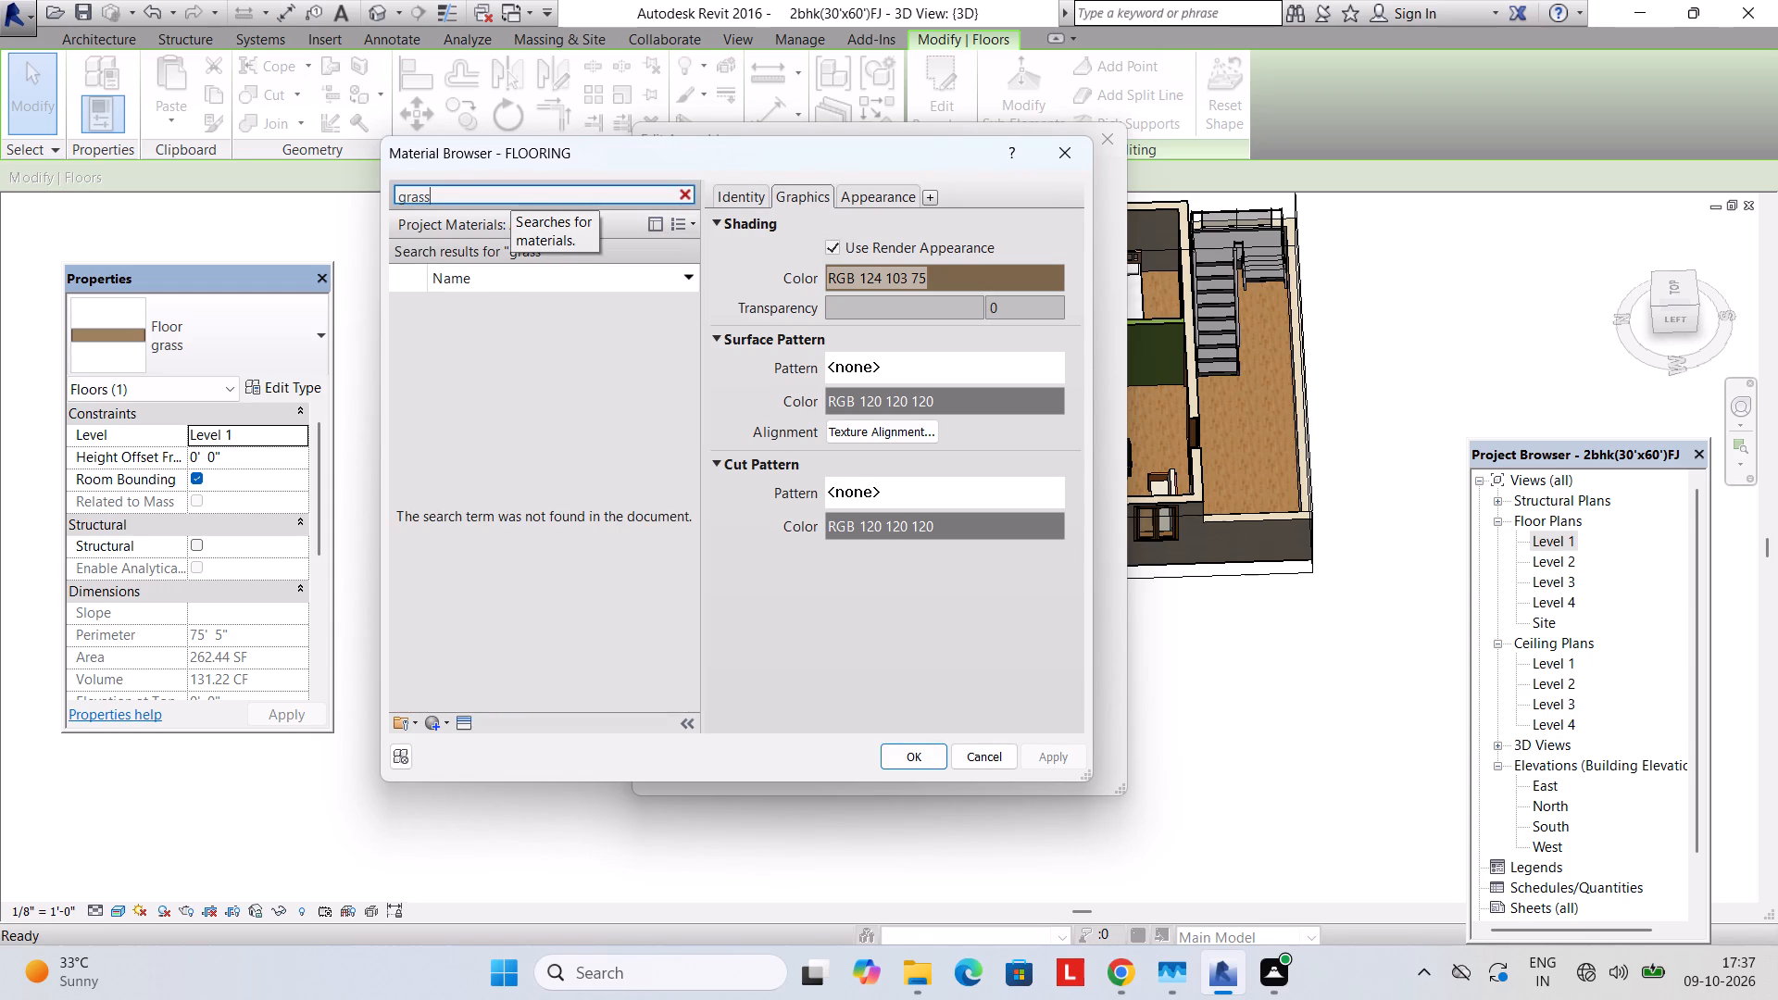
key("BackSpace")
key("BackSpace")
key("BackSpace")
key("BackSpace")
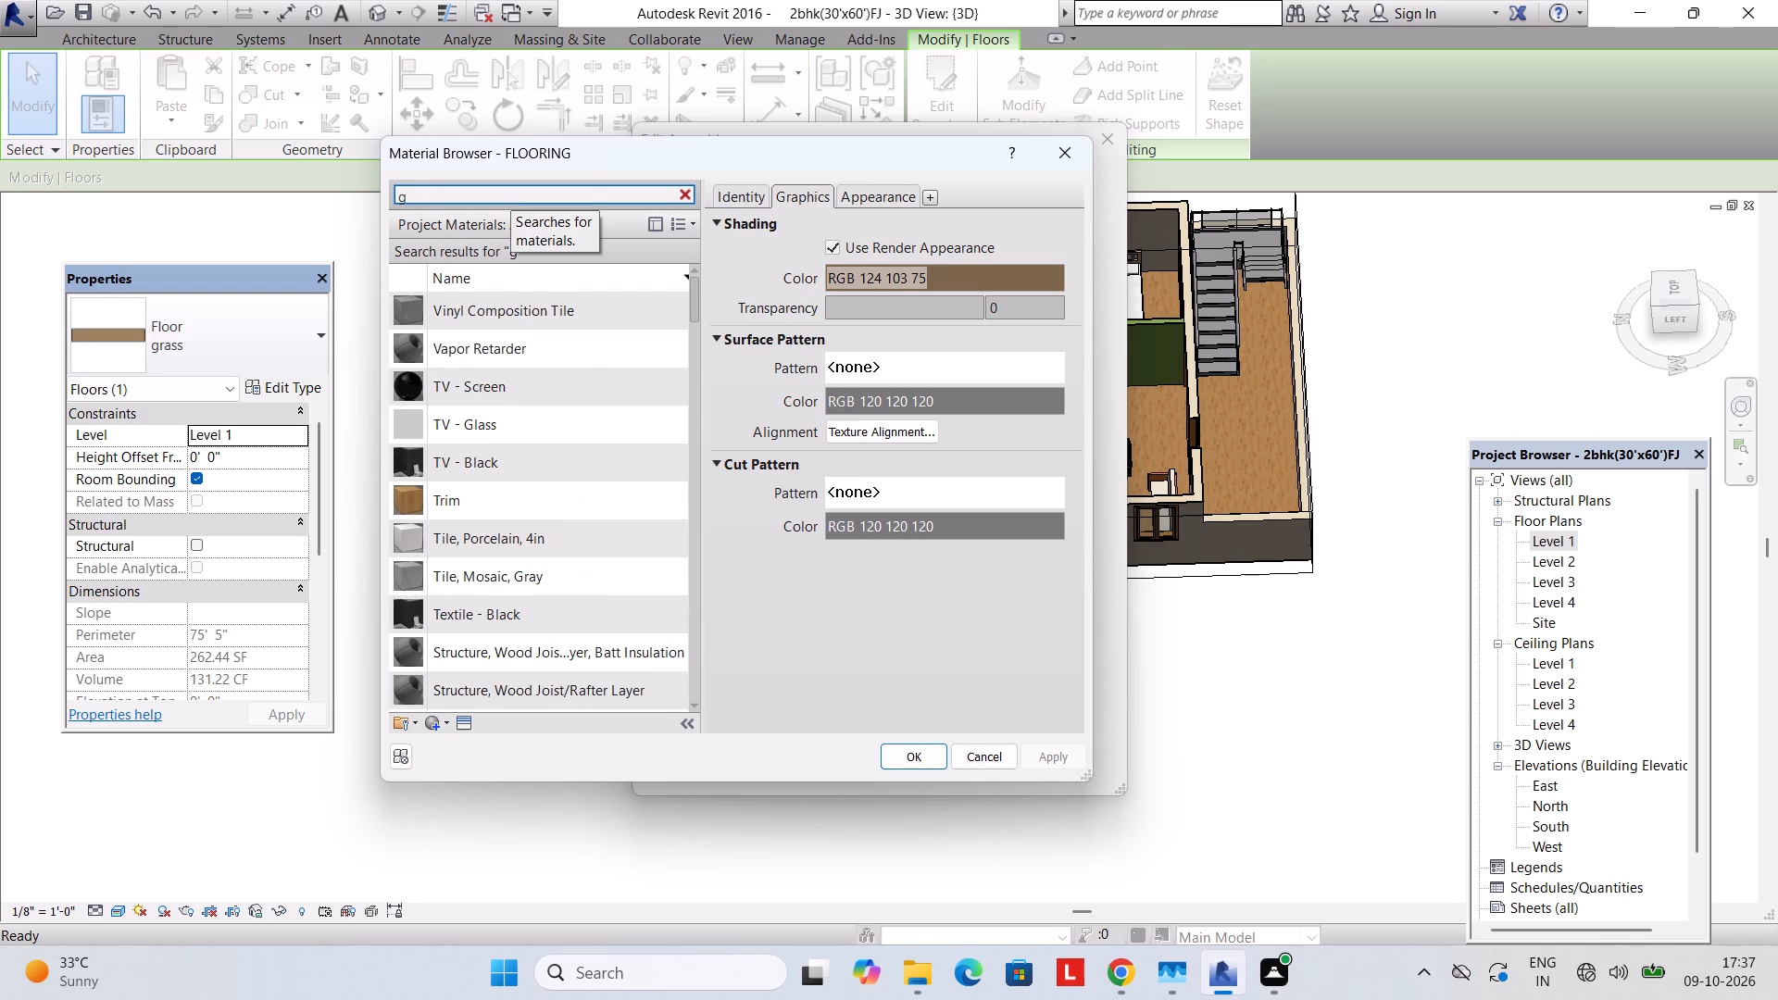
key("BackSpace")
scroll(605, 569, "up", 6)
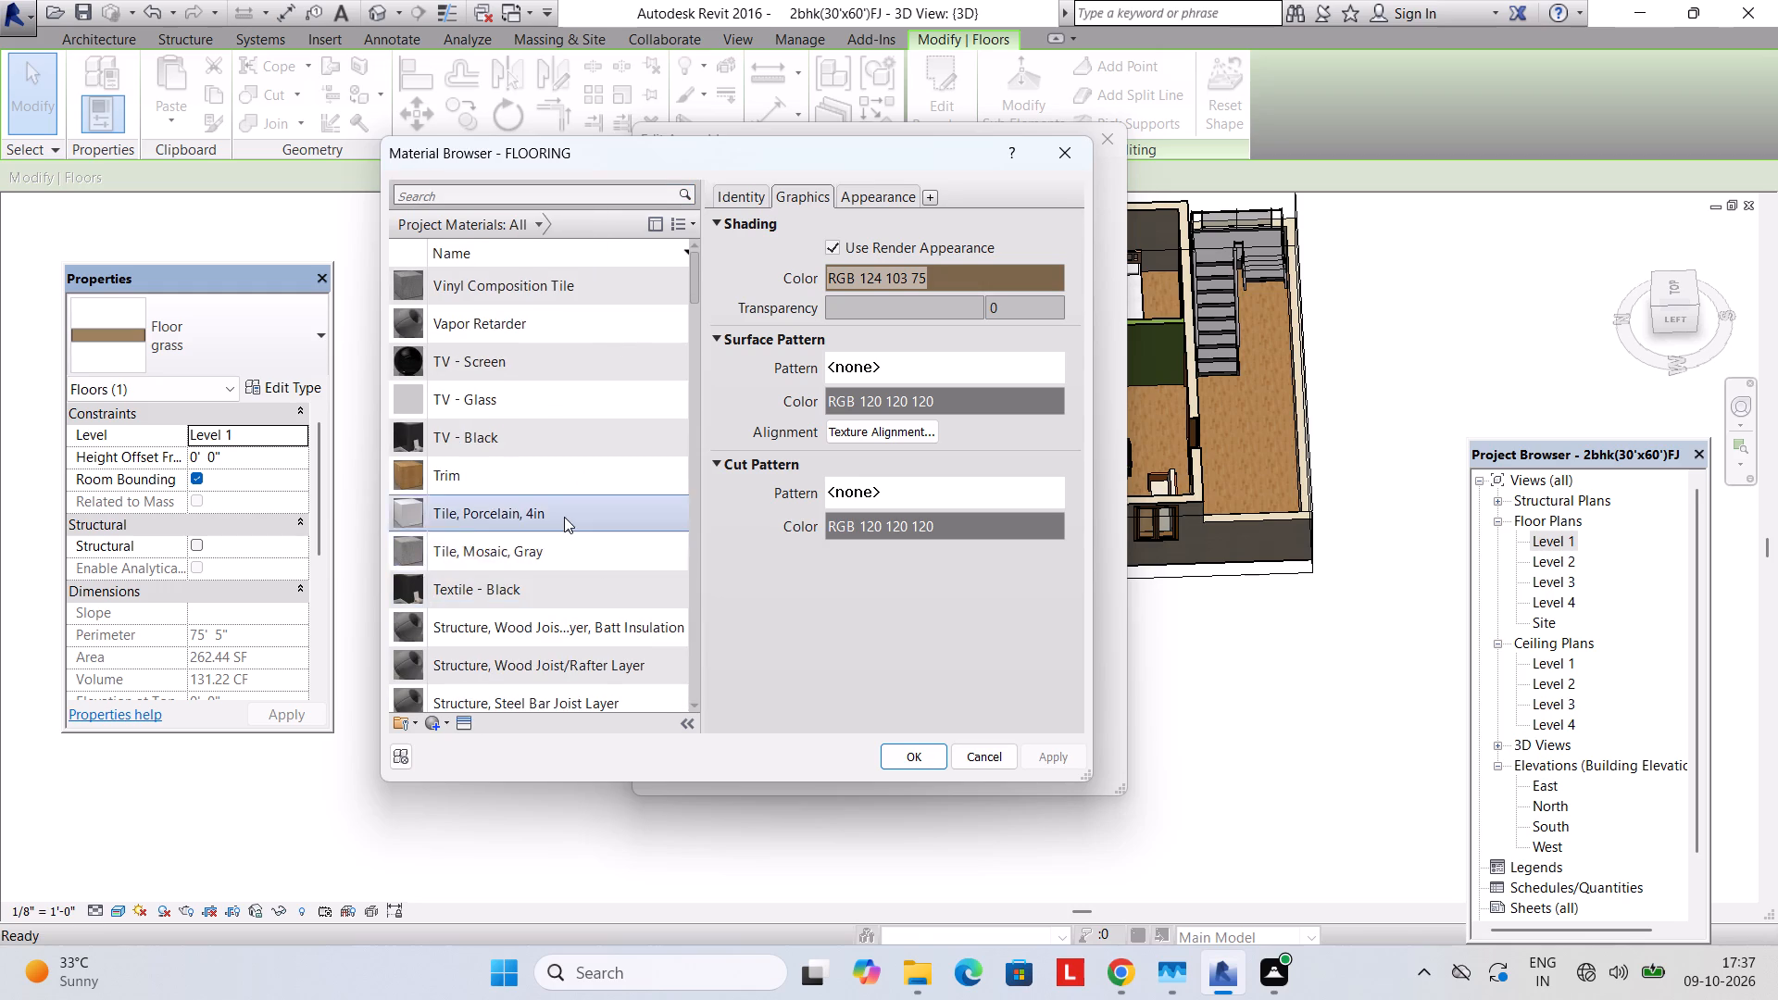
scroll(564, 517, "down", 19)
scroll(564, 517, "up", 3)
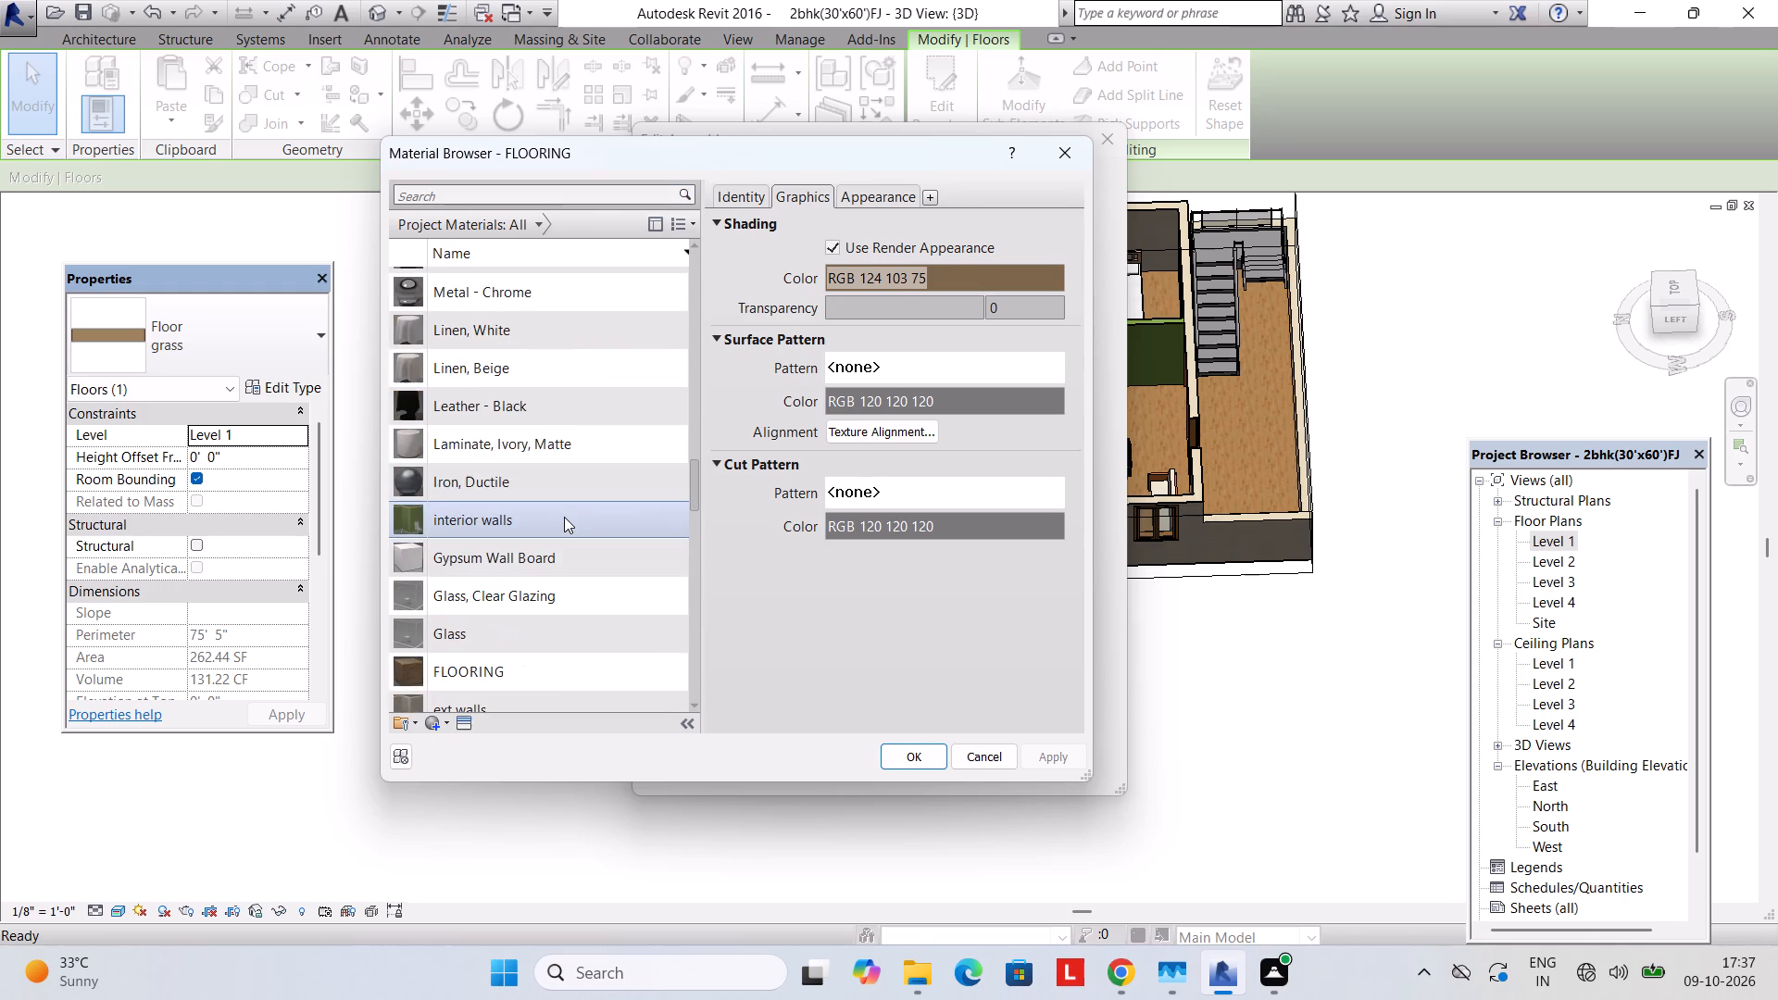
scroll(564, 517, "down", 14)
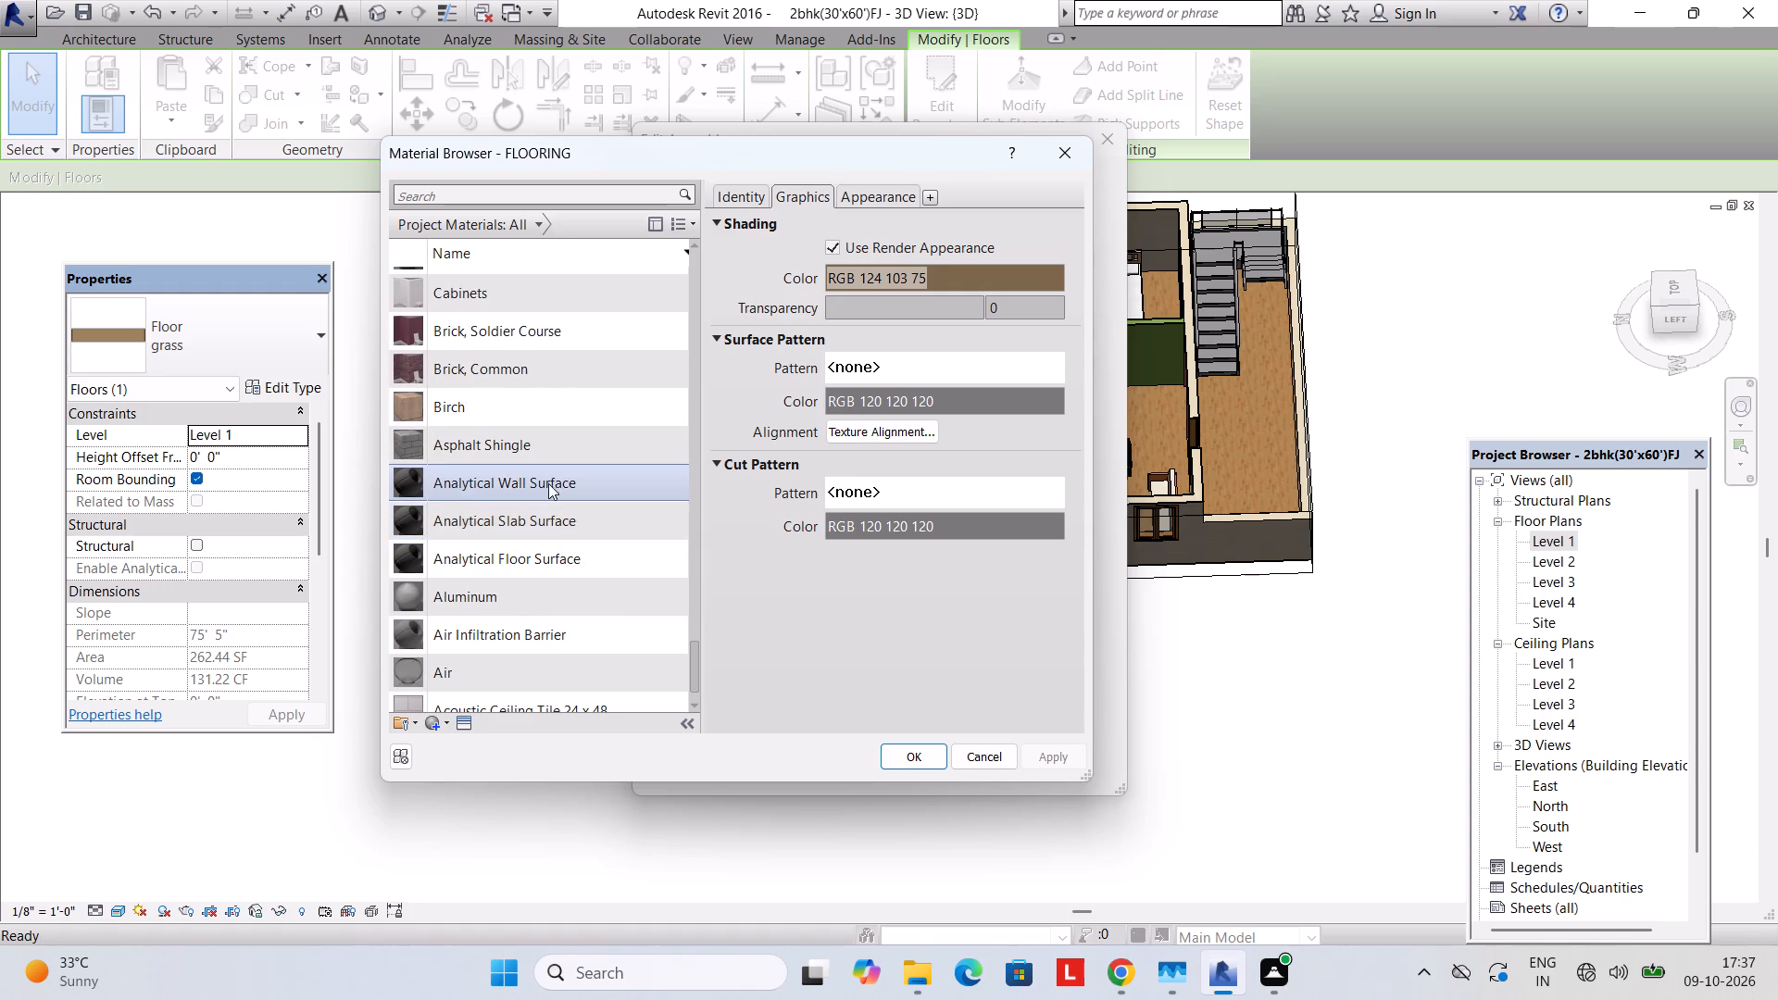
scroll(548, 483, "down", 4)
Create a new material named grass for the grass floor type's structure layer.
left_click(429, 730)
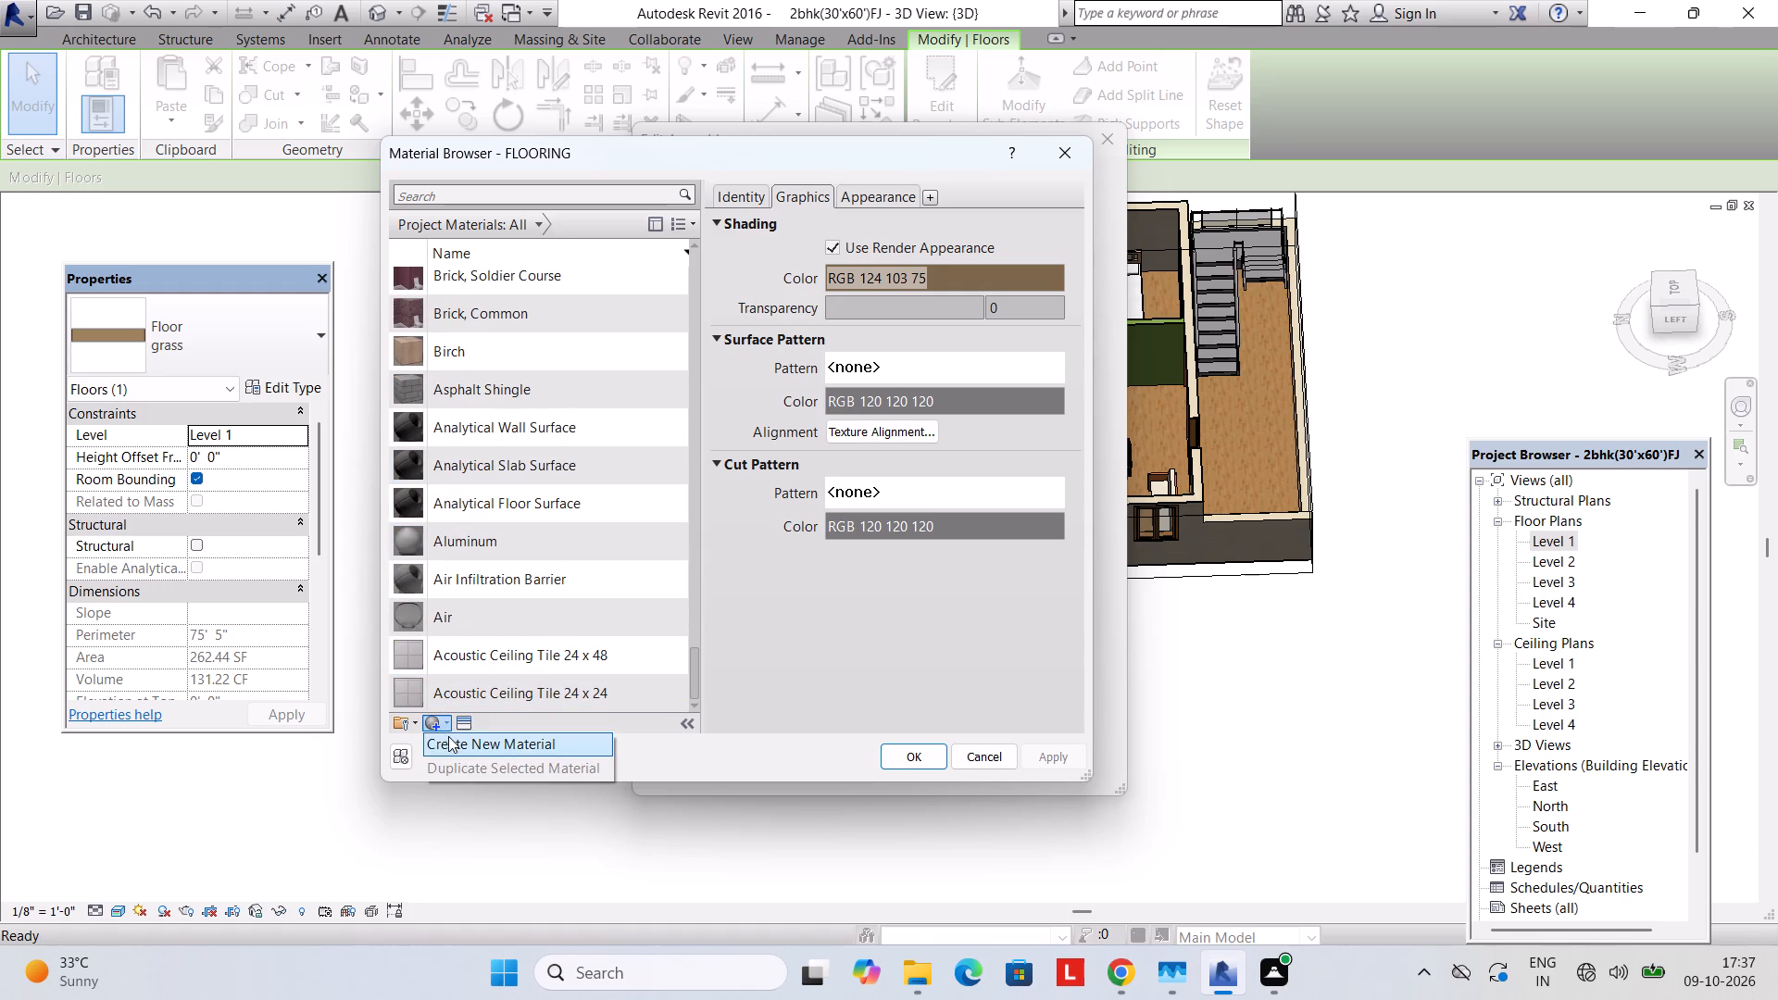
left_click(448, 736)
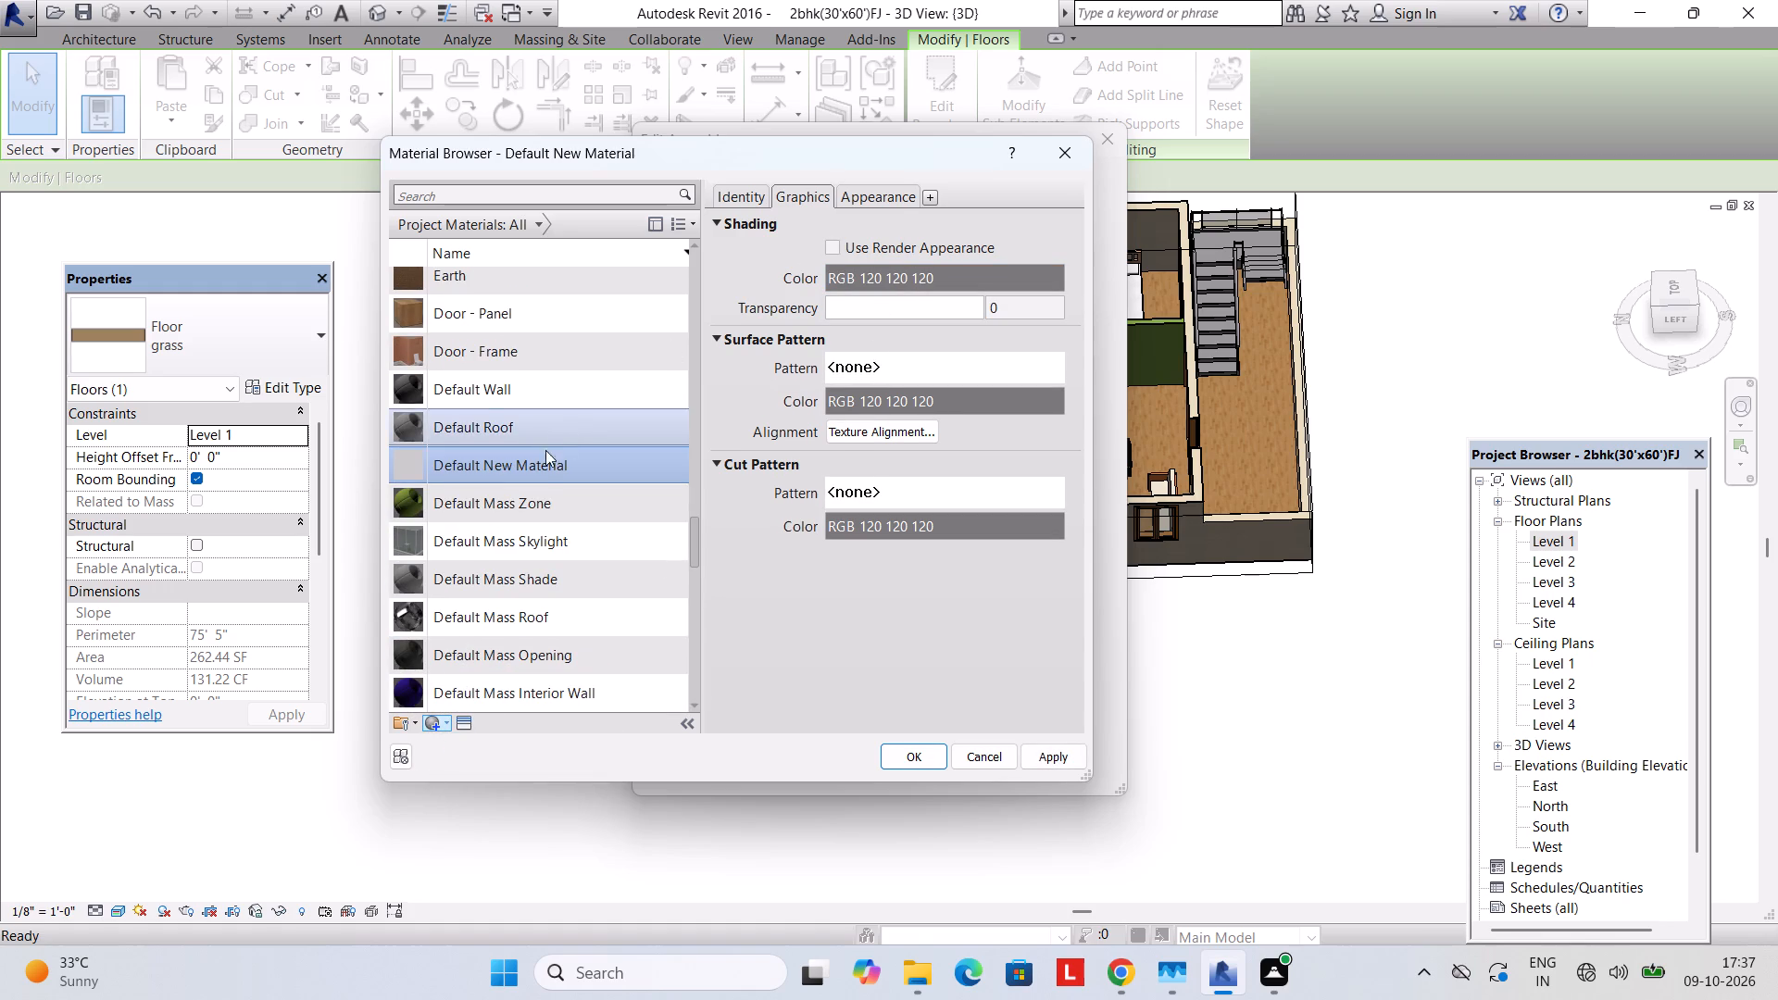
right_click(543, 461)
left_click(608, 526)
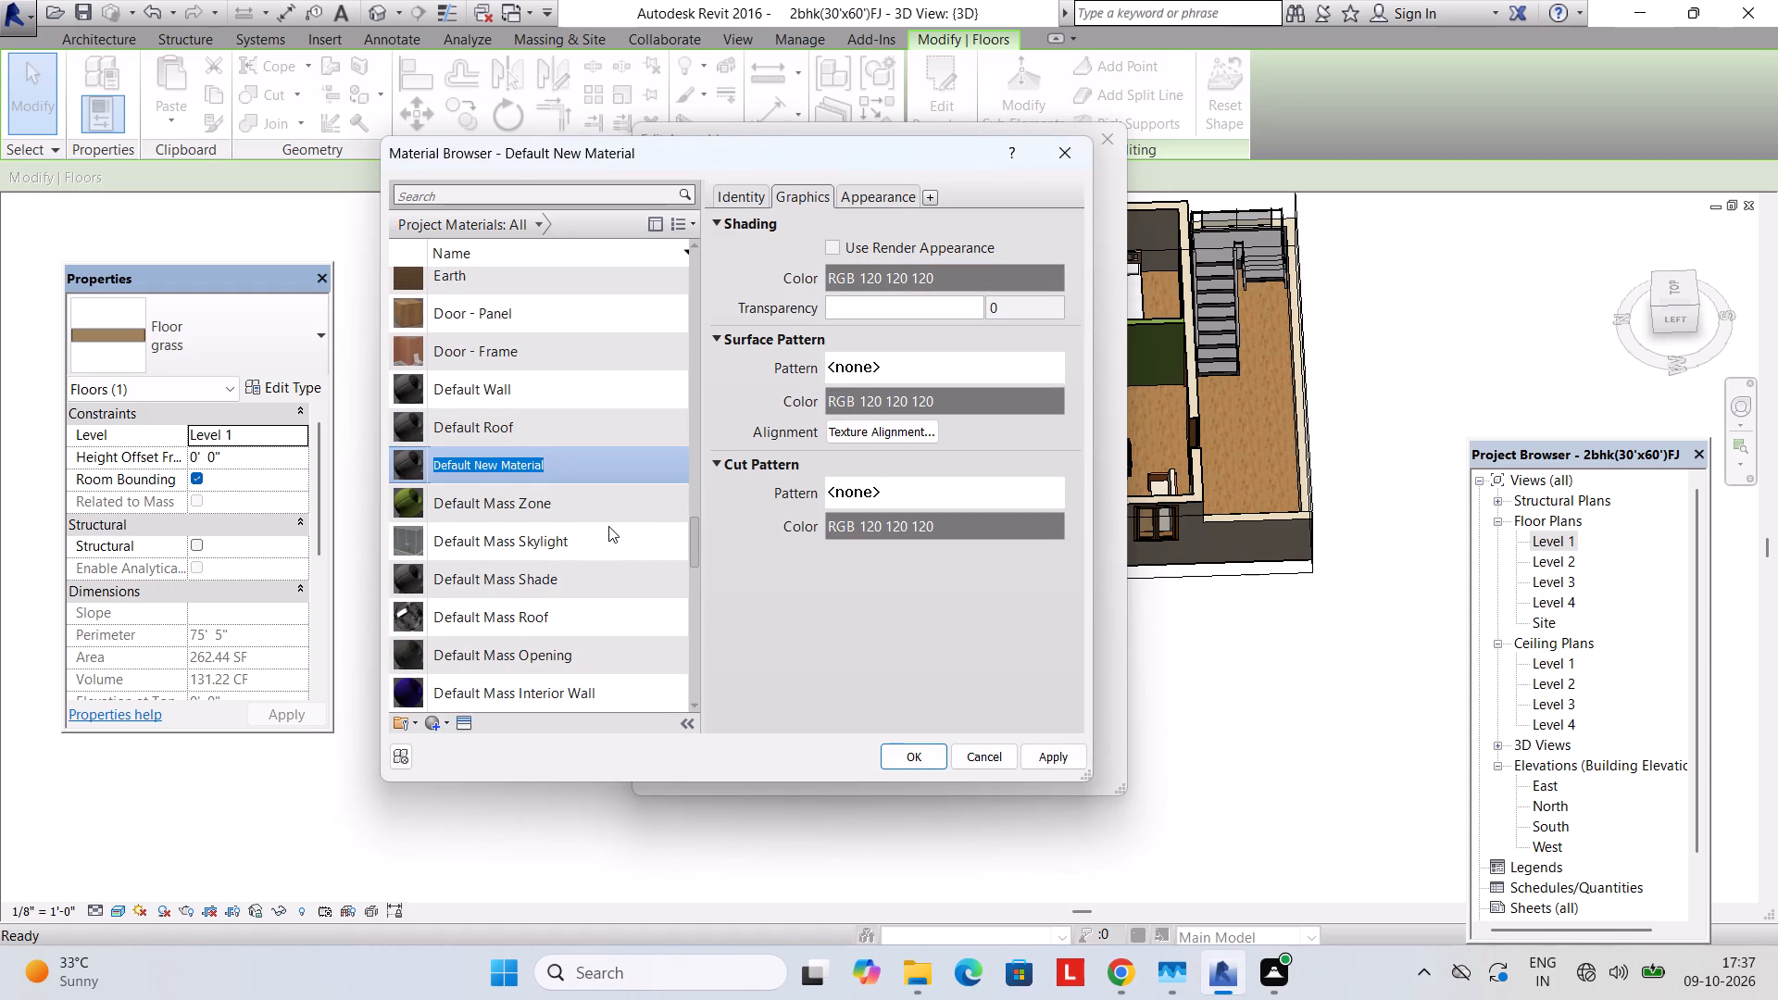
type("grass")
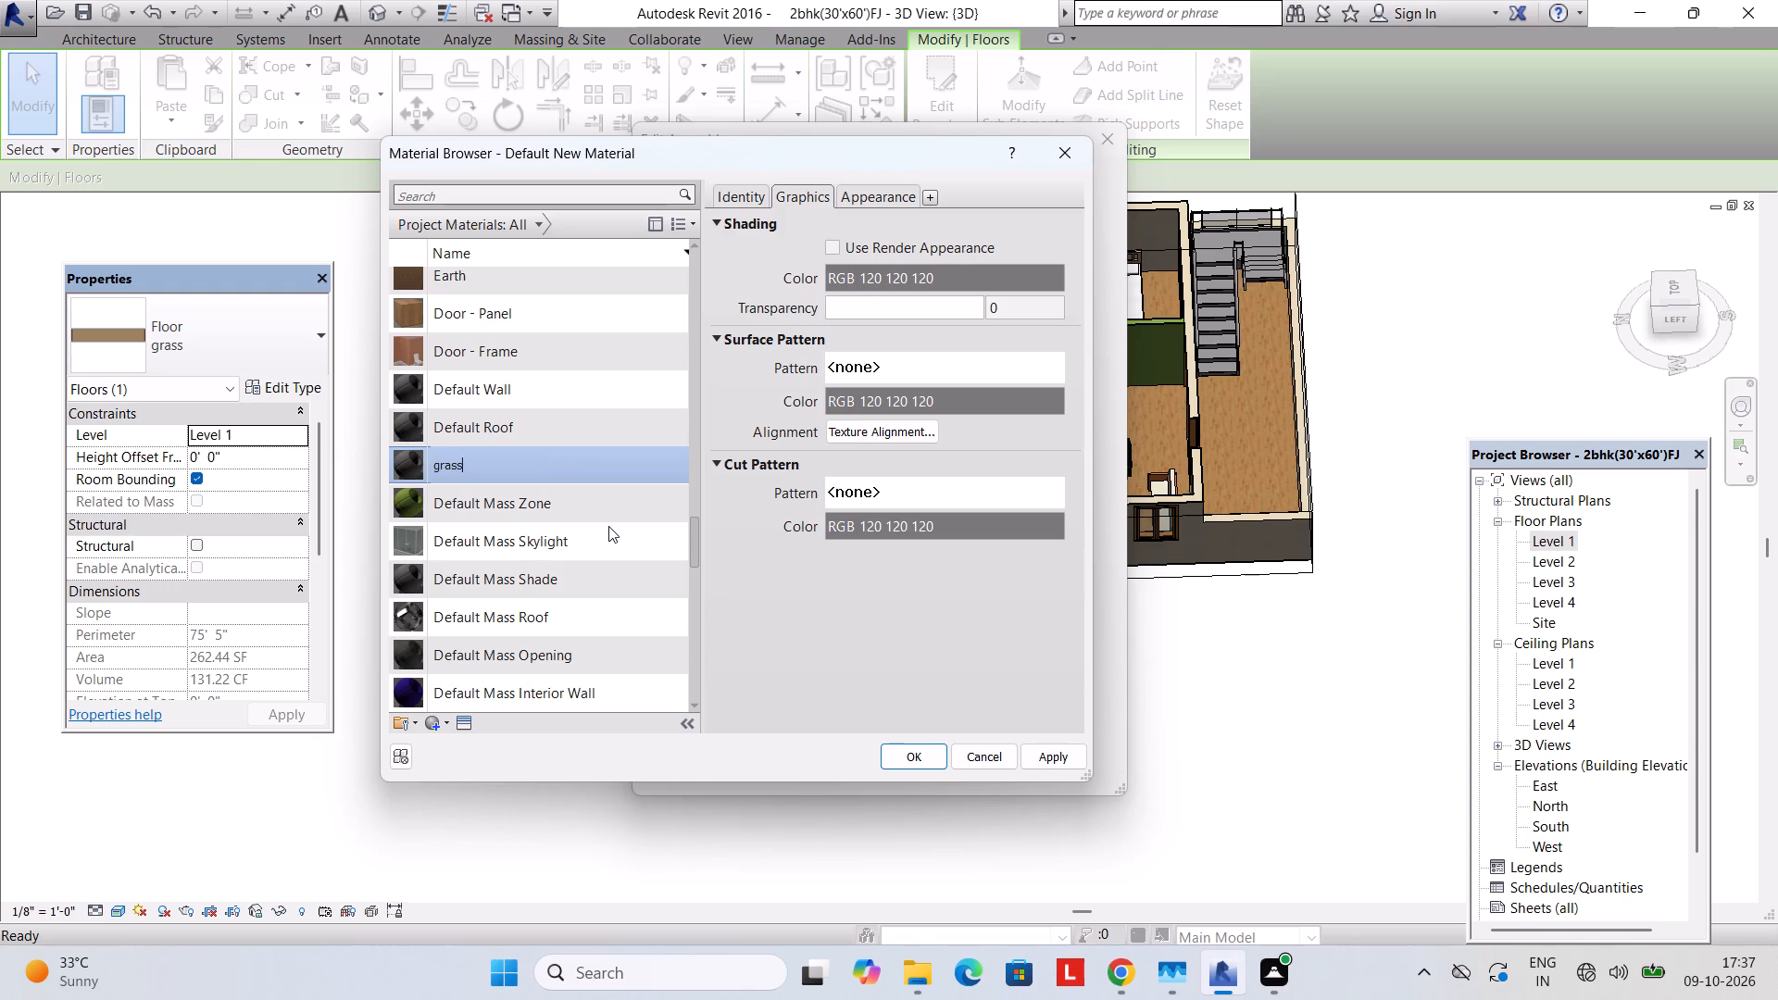
Find the grass appearance assets and assign Grass - Dark Rye to the new grass material.
left_click(456, 727)
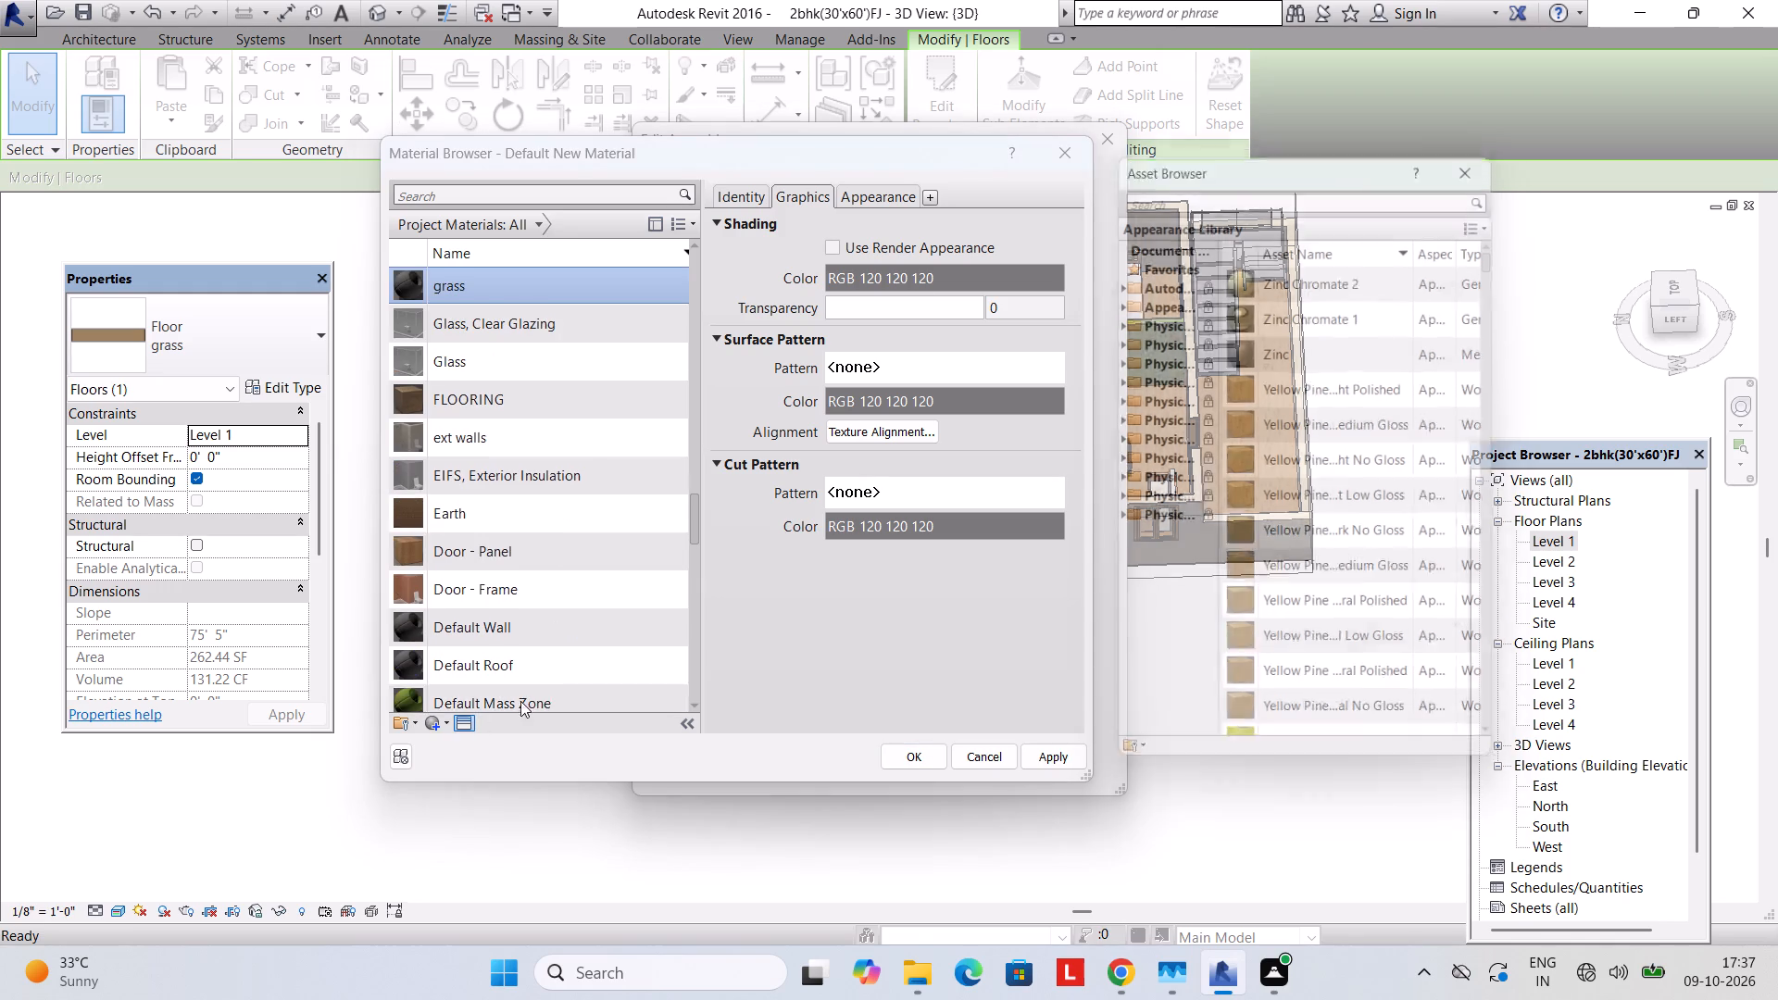
left_click(1315, 180)
type("grass")
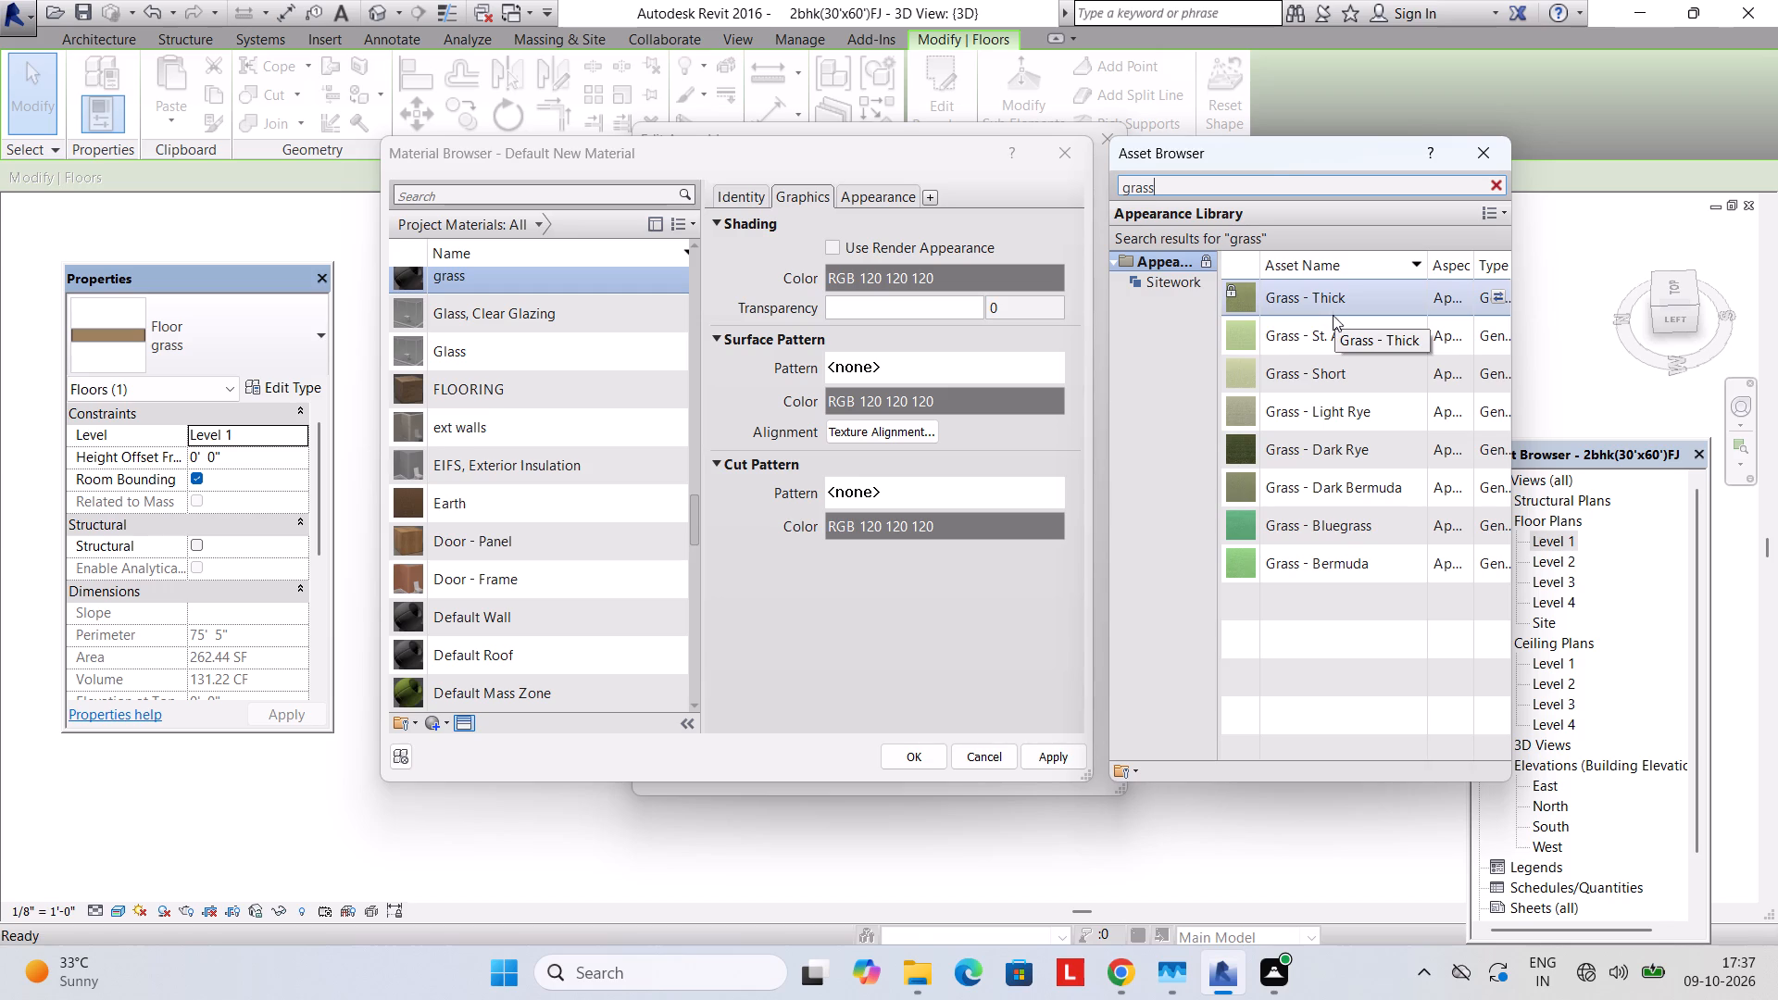
double_click(1329, 460)
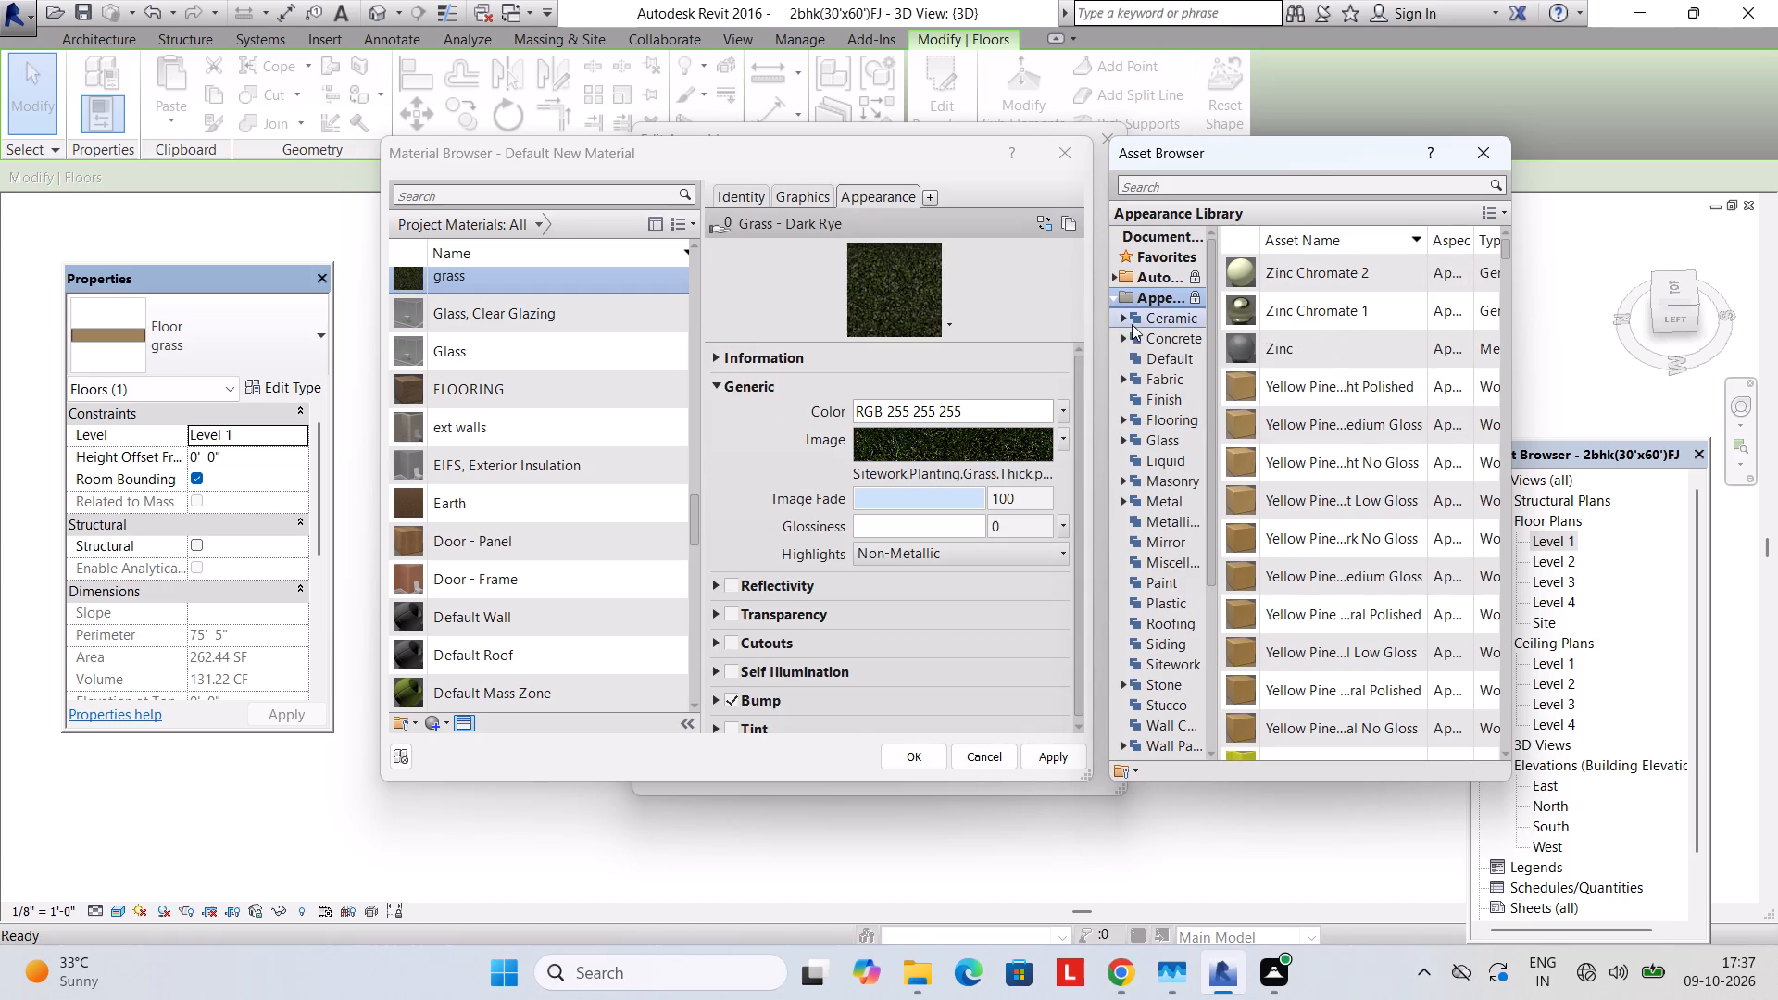
Find the grass appearance assets and assign Grass - Thick to the grass material.
left_click(1278, 185)
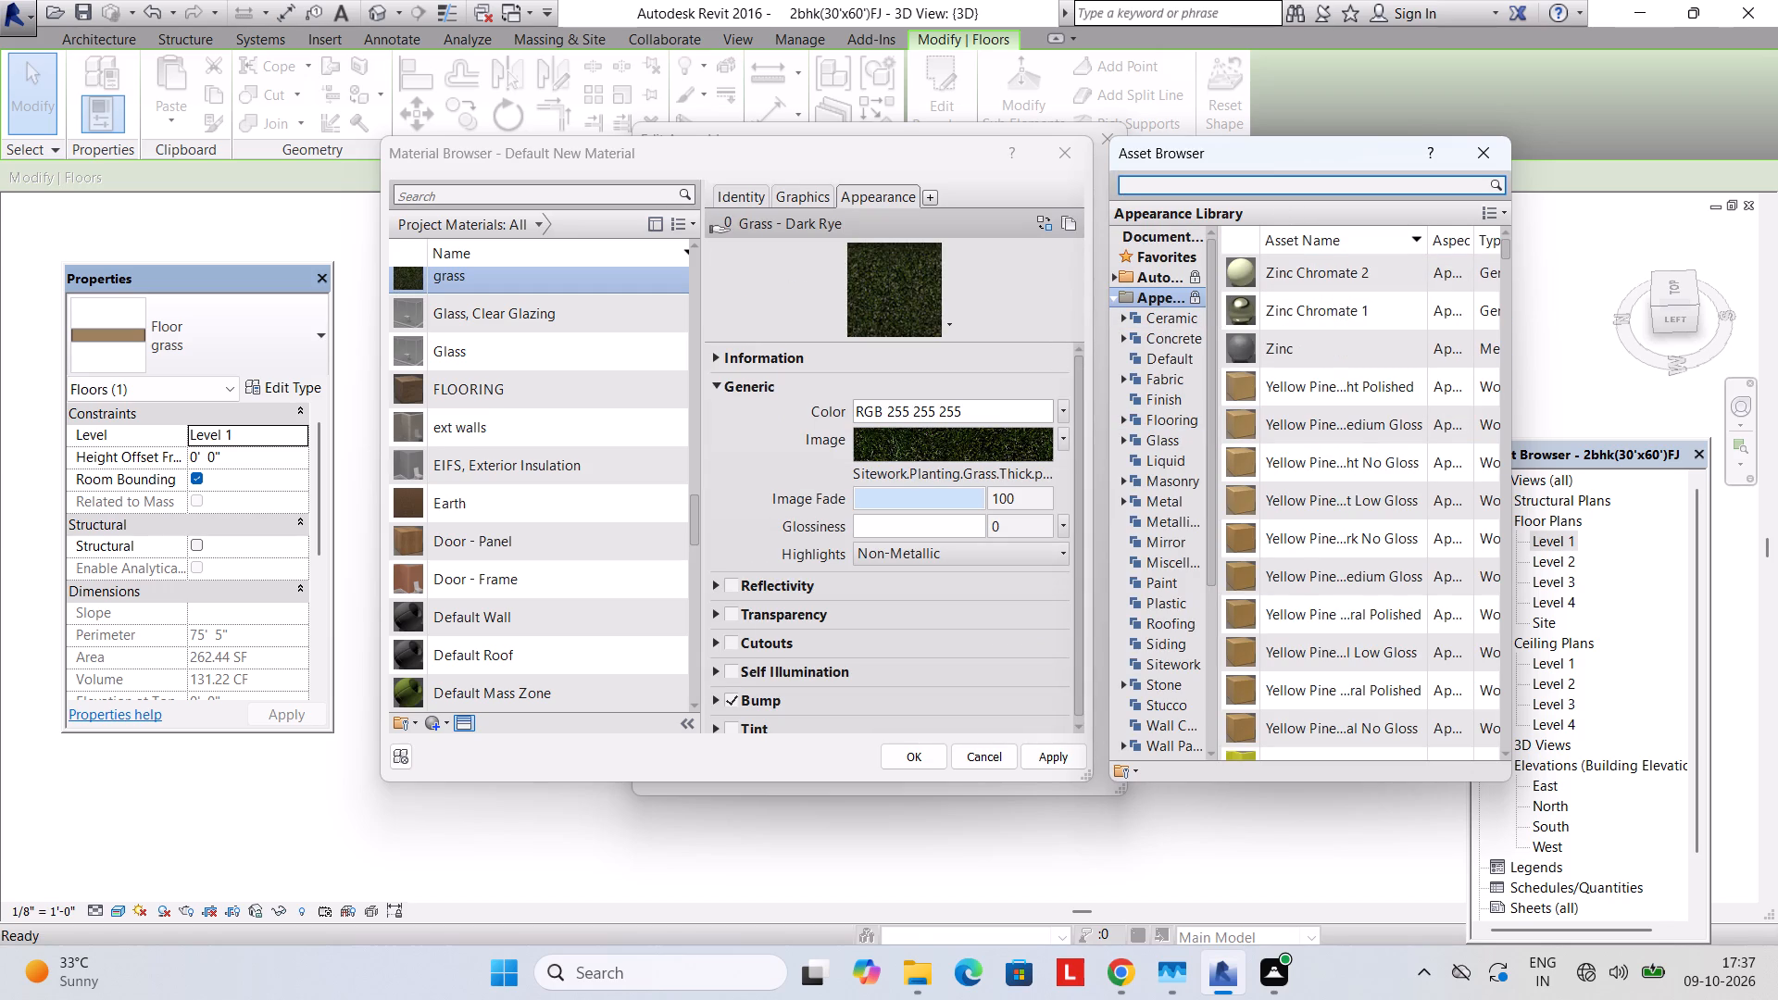
type("grass")
key("Return")
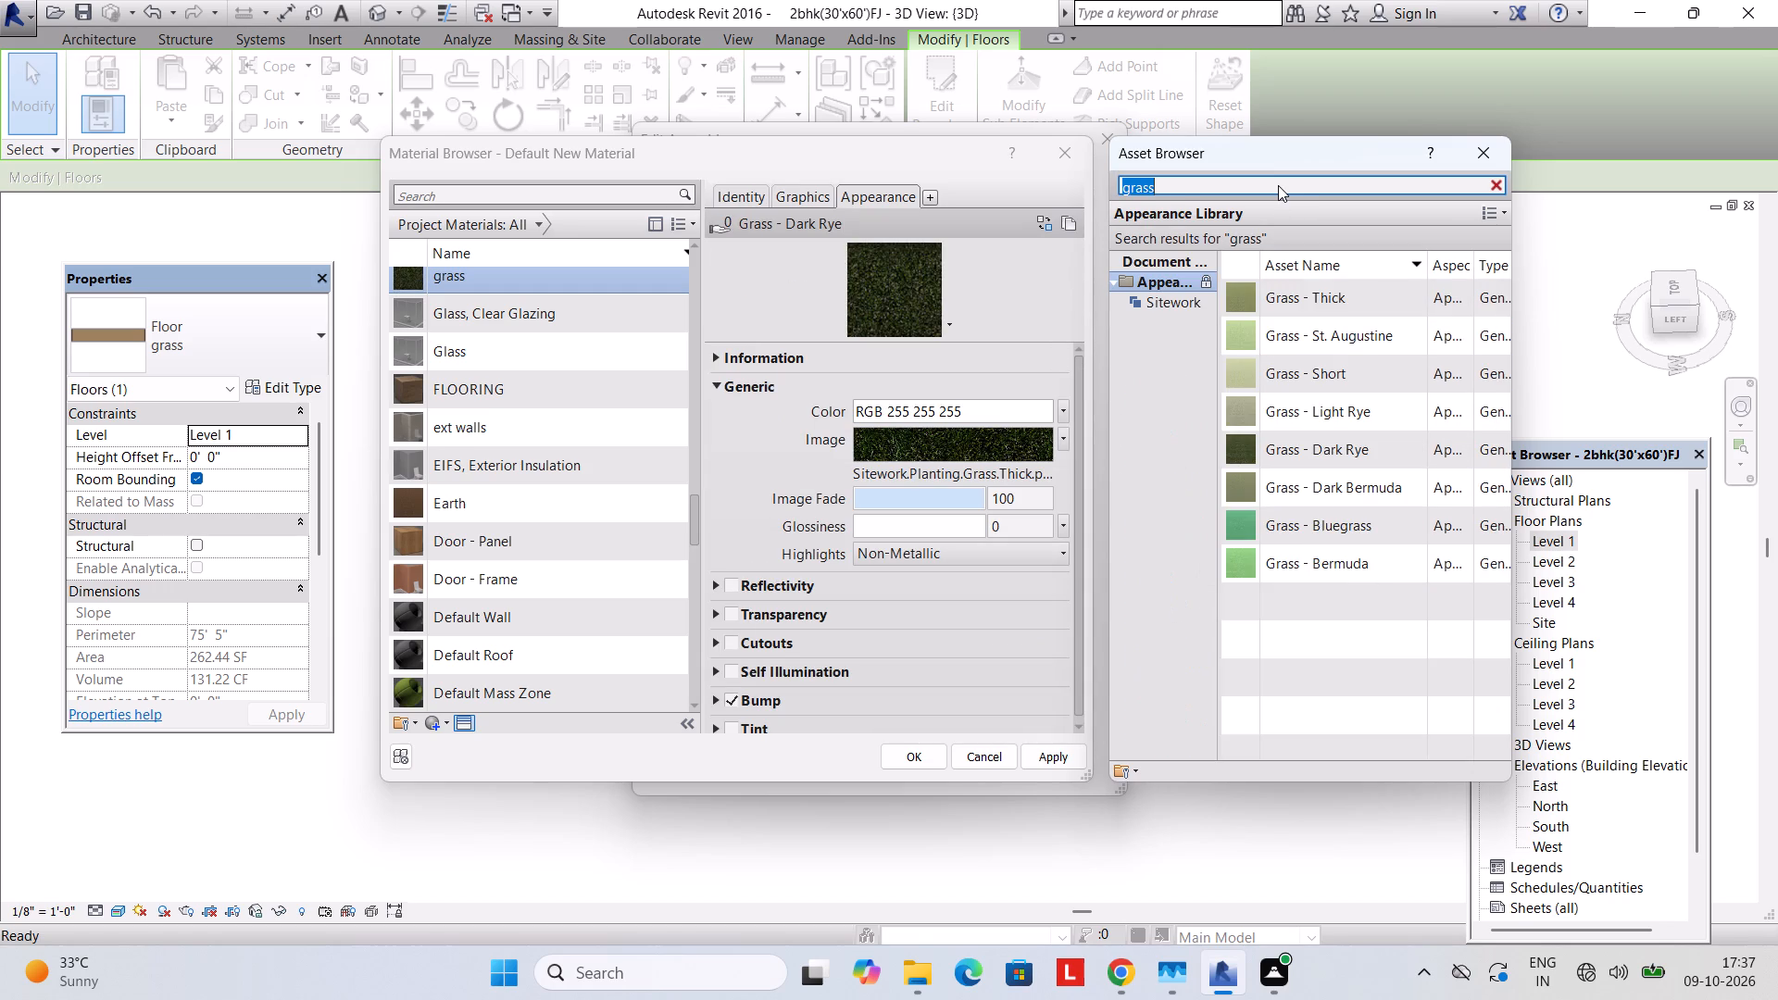
left_click(1356, 301)
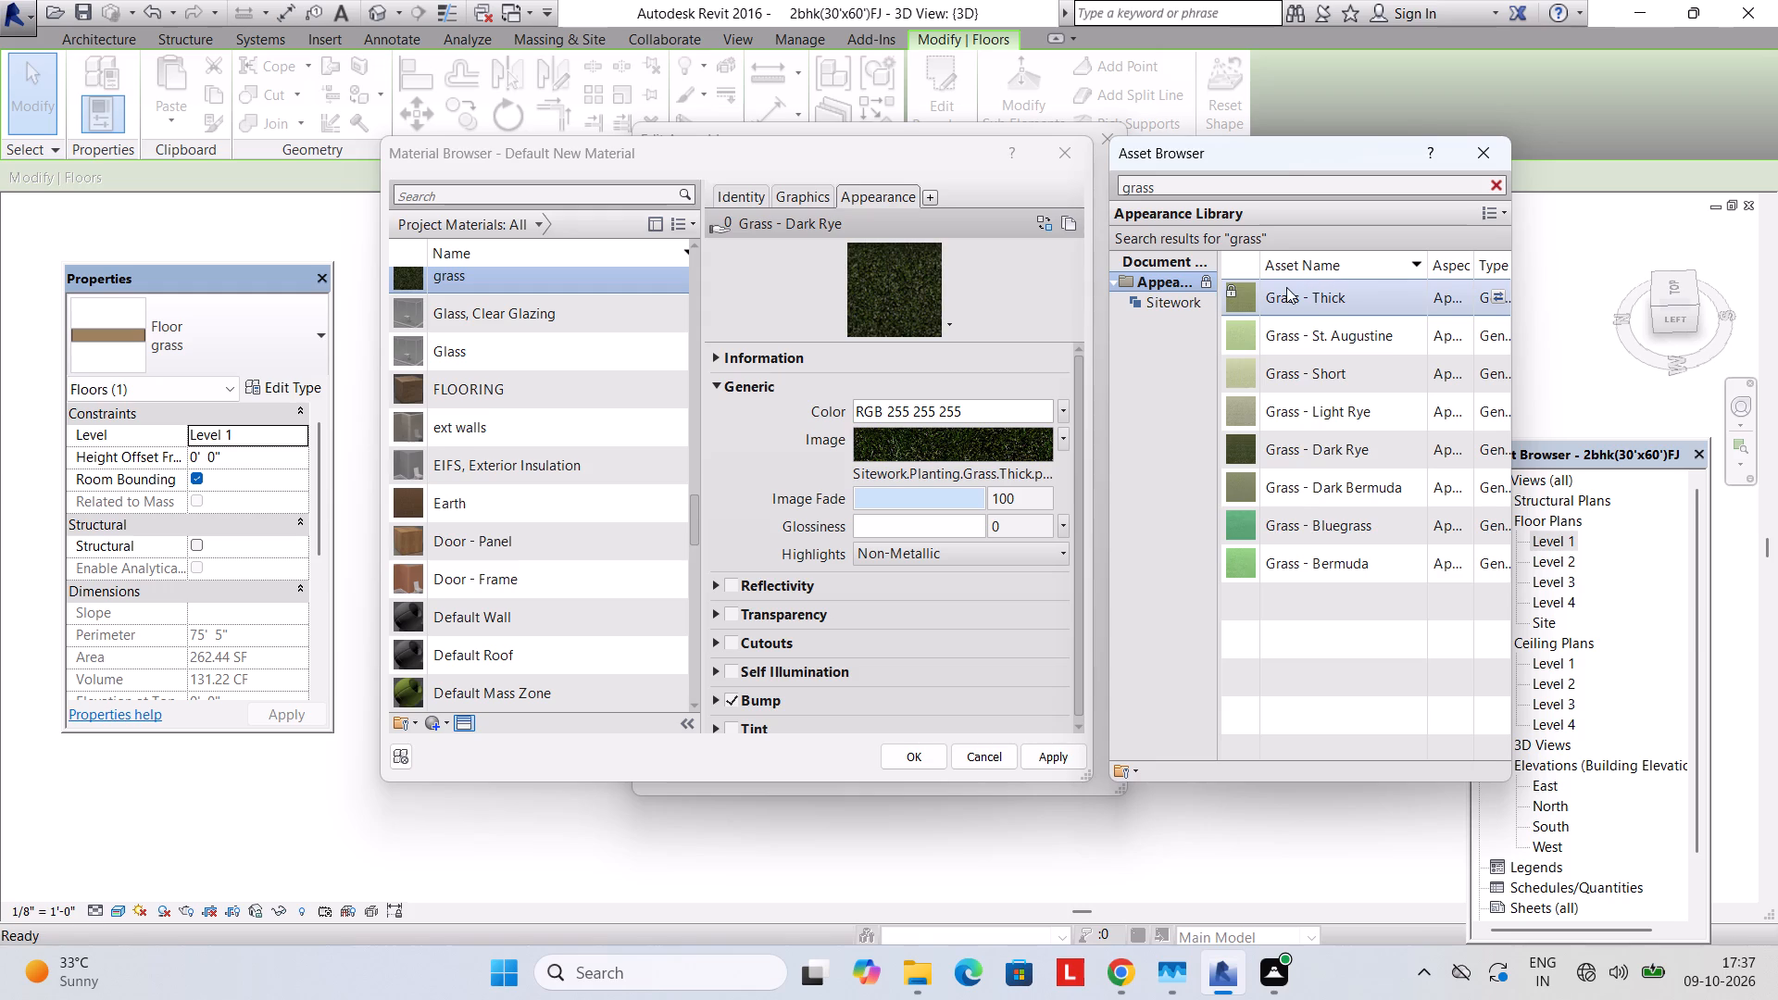
double_click(1286, 287)
Set the grass material's shading to use its render appearance and apply the material to the rear yard's floor type.
left_click(809, 199)
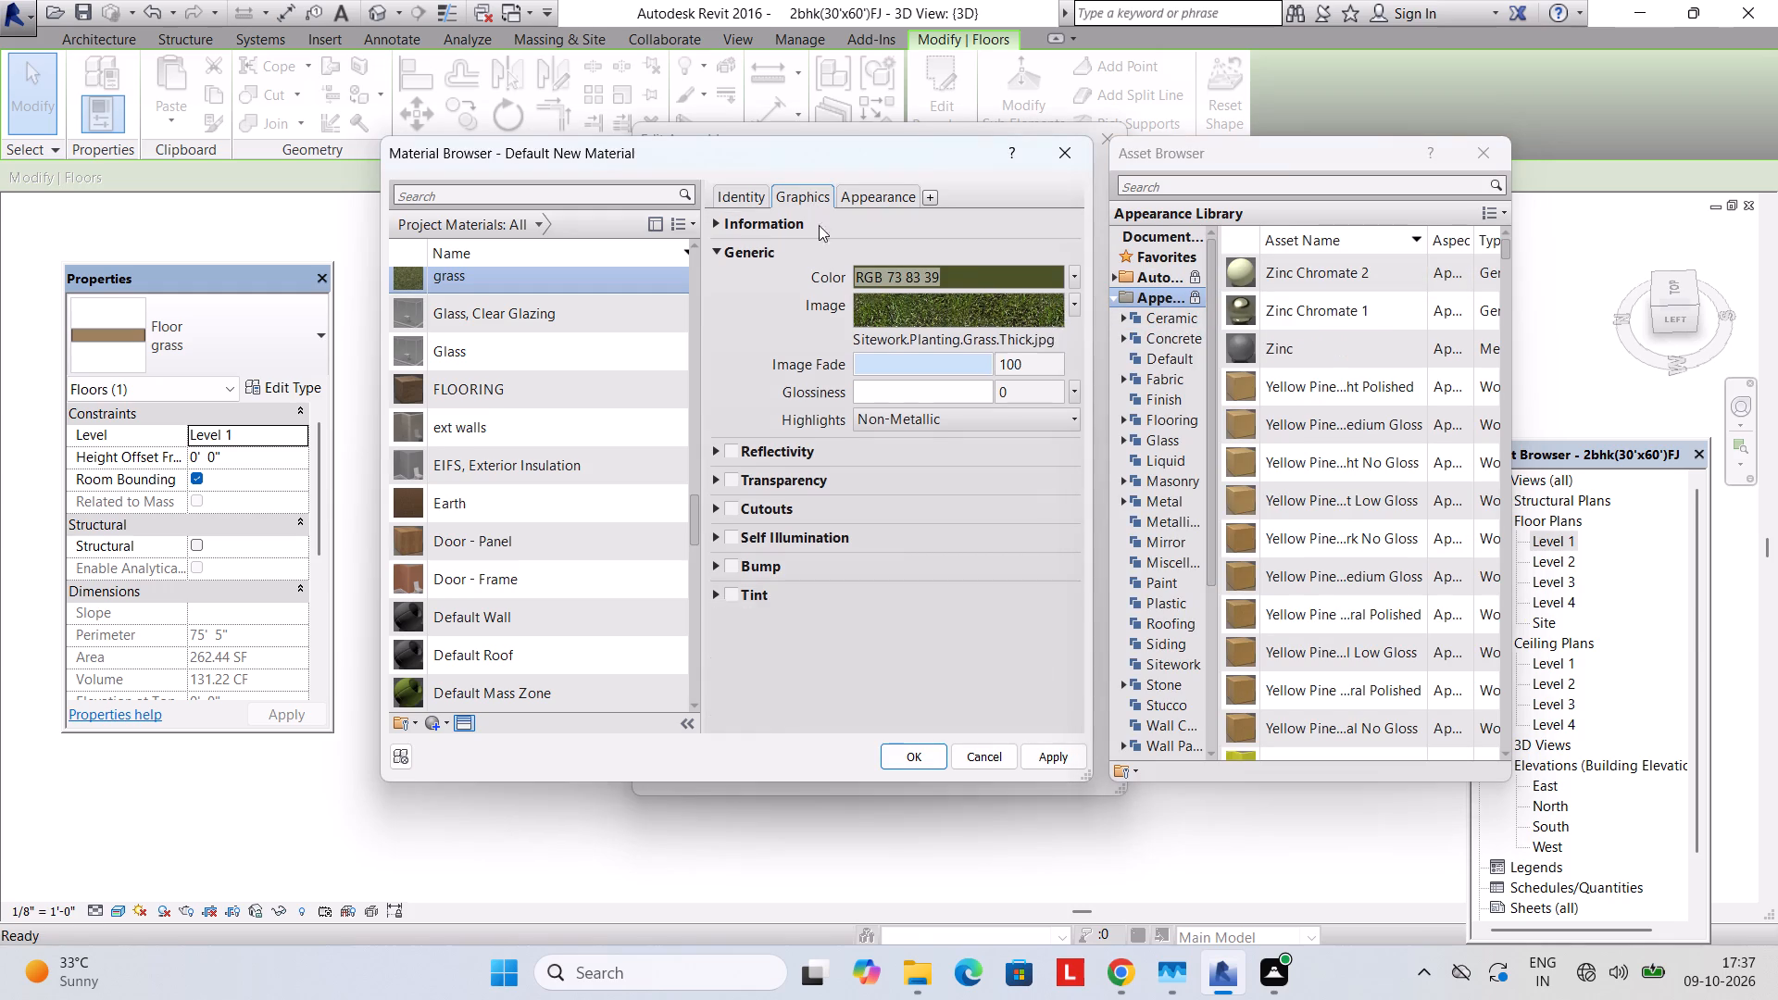
left_click(832, 252)
left_click(935, 760)
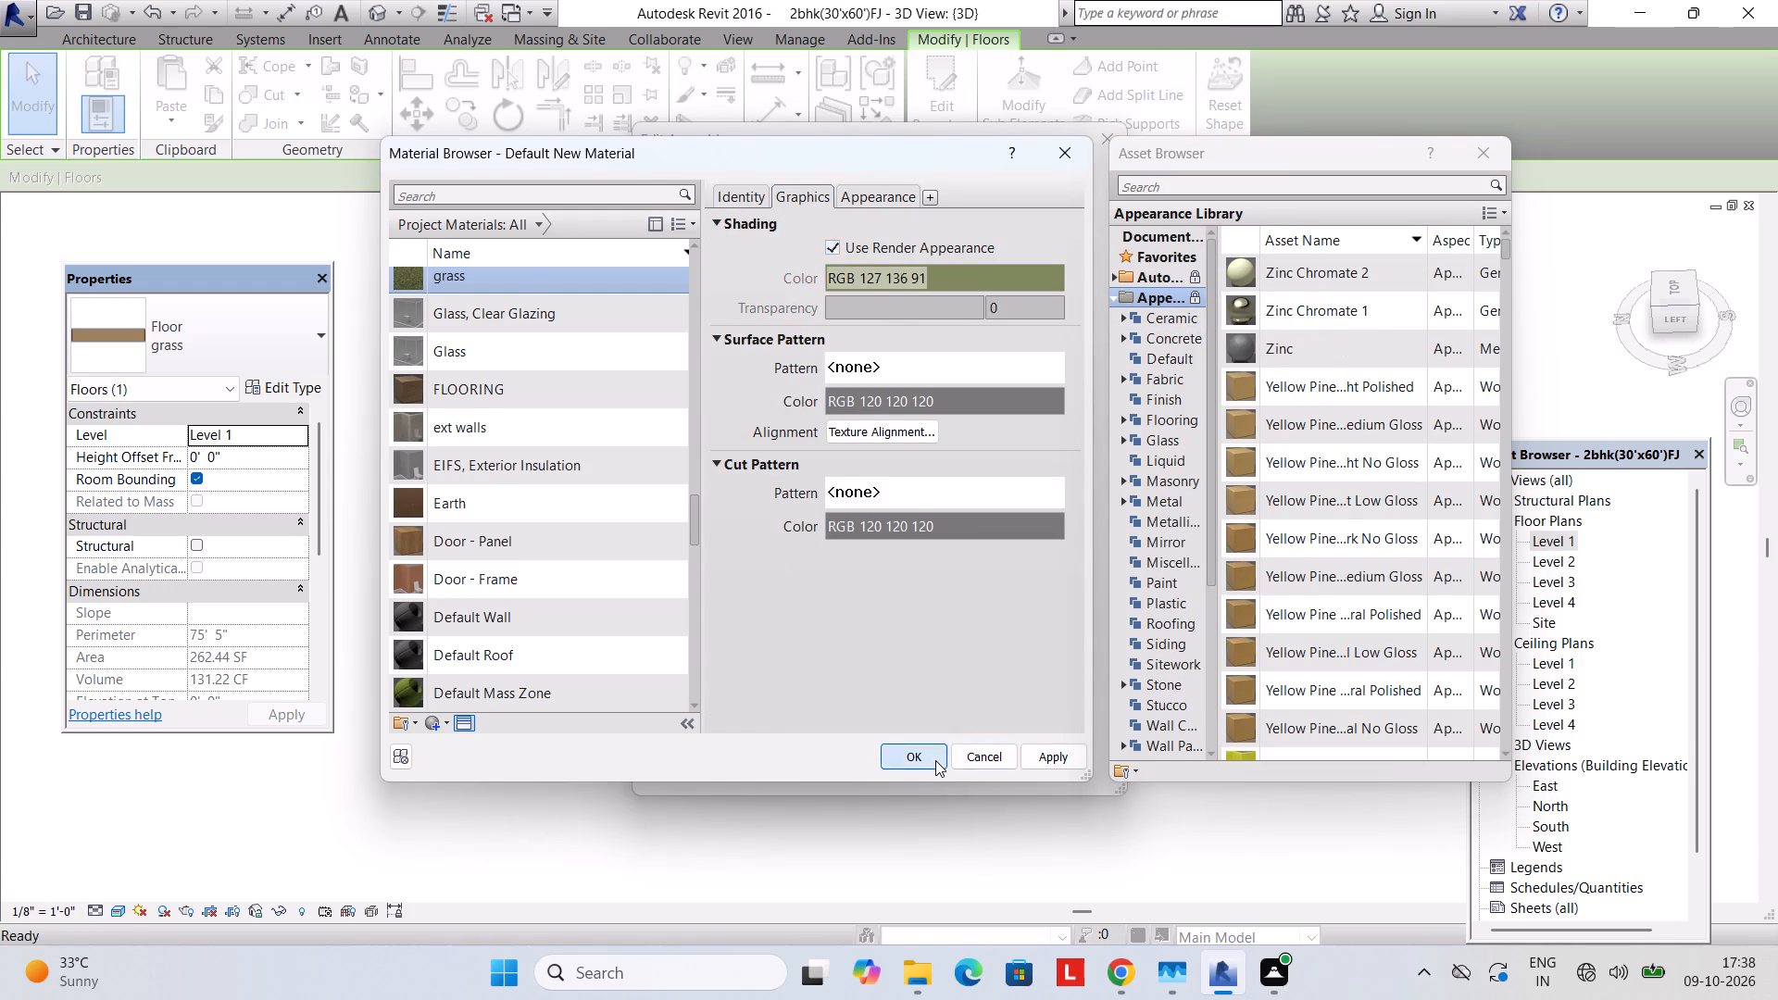
left_click(857, 765)
left_click(857, 765)
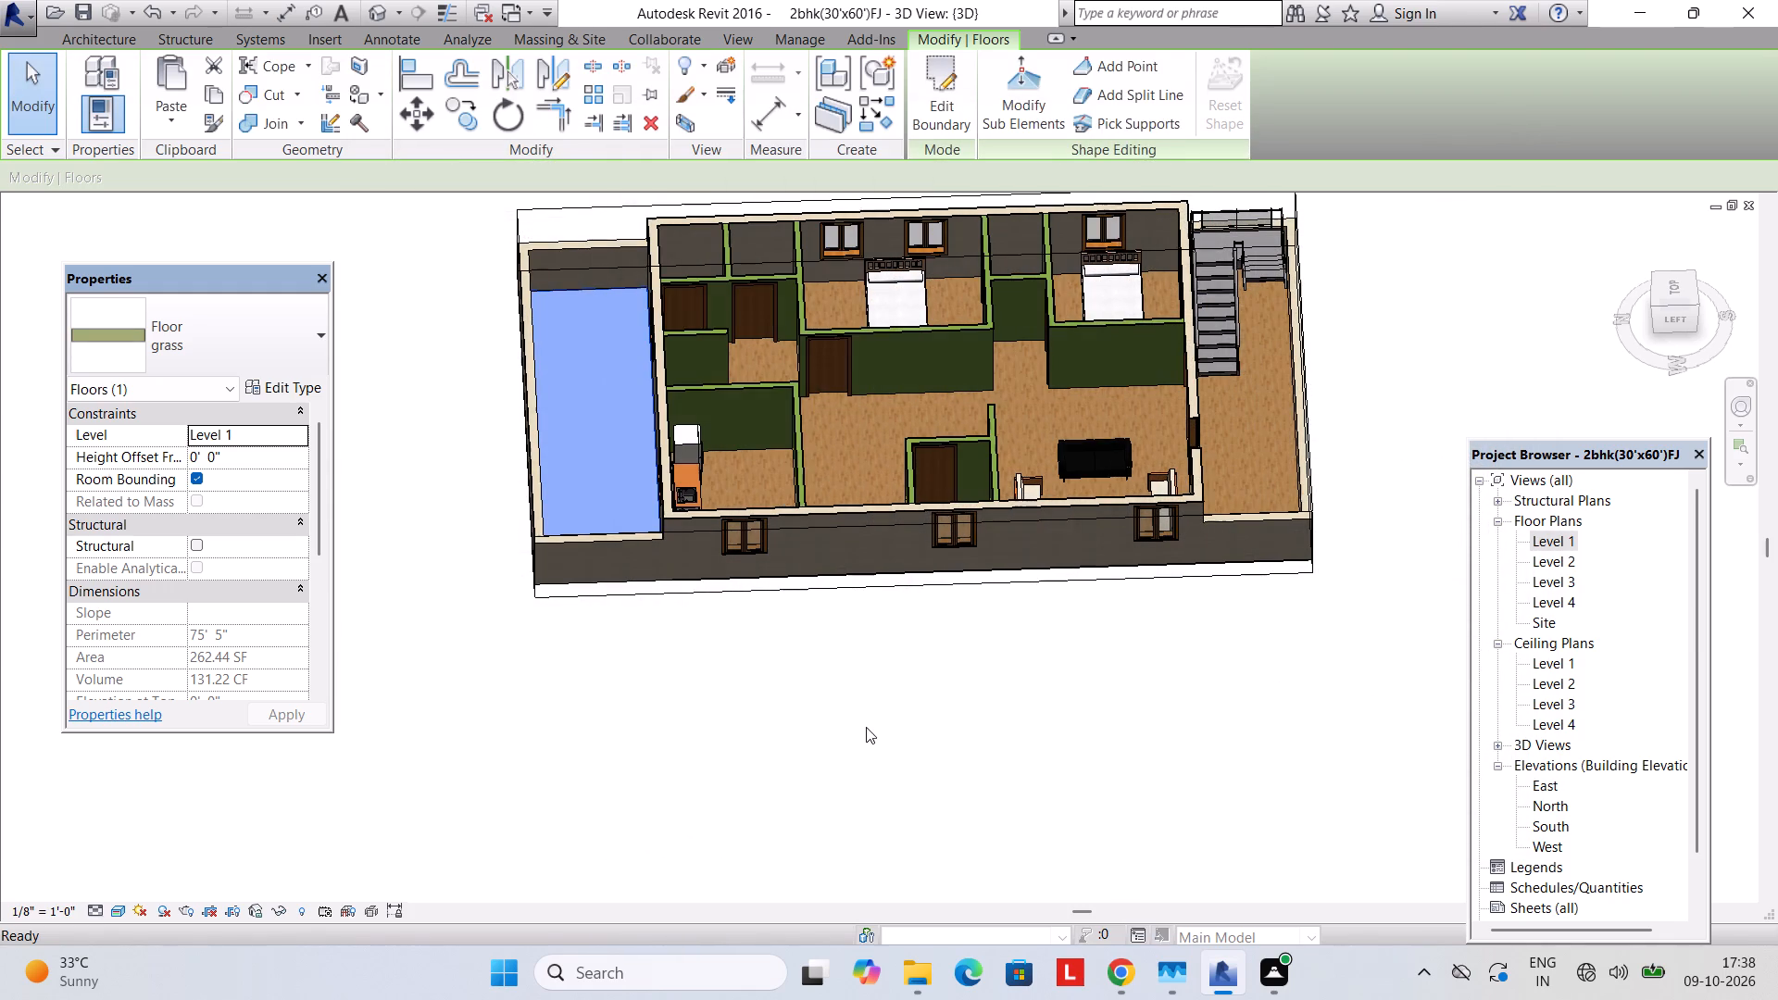
key("1")
key("Escape")
Examine the rear yard's grass floor and the furnished Level 1 rooms from several sides in 3D.
scroll(945, 528, "down", 1, "shift")
middle_click_drag(945, 527, 788, 550, "shift")
scroll(784, 527, "up", 3)
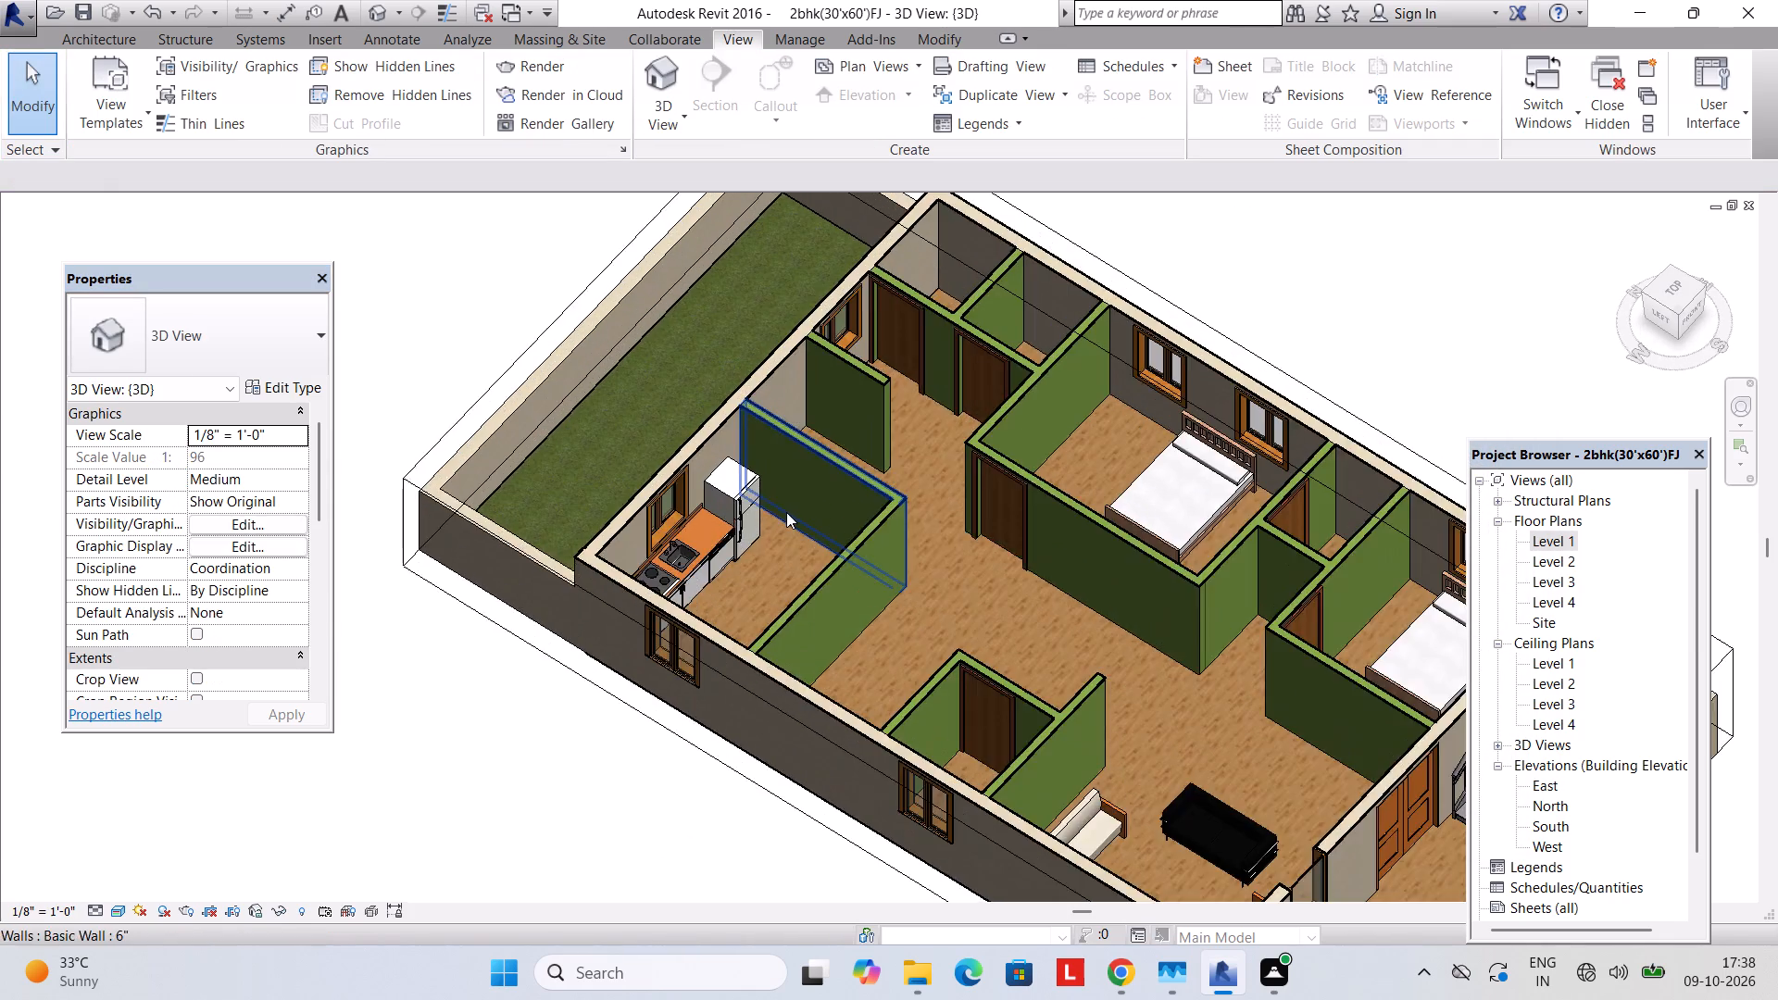
scroll(786, 512, "up", 2)
middle_click_drag(787, 510, 1194, 482)
middle_click_drag(948, 562, 1170, 394, "shift")
middle_click_drag(910, 507, 1108, 411)
middle_click_drag(917, 531, 1060, 537)
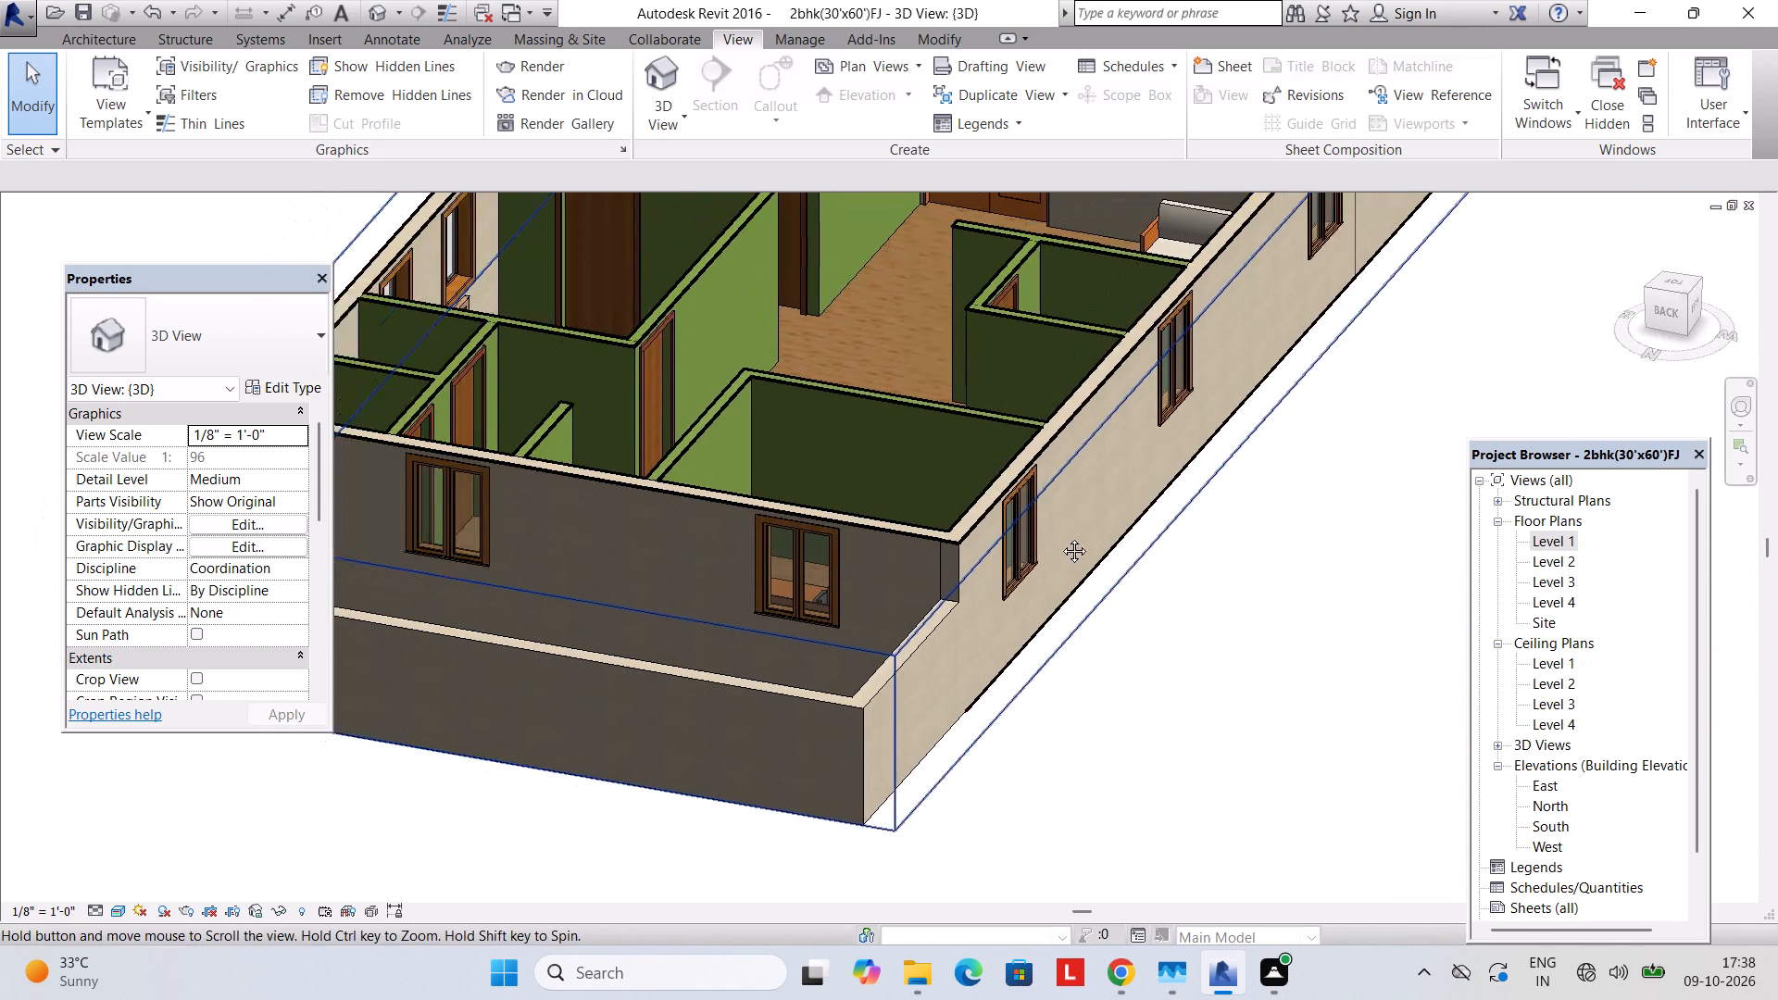
middle_click_drag(1060, 537, 1081, 537)
middle_click_drag(1083, 569, 801, 620, "shift")
middle_click_drag(1172, 480, 1077, 519)
middle_click_drag(1198, 516, 991, 581)
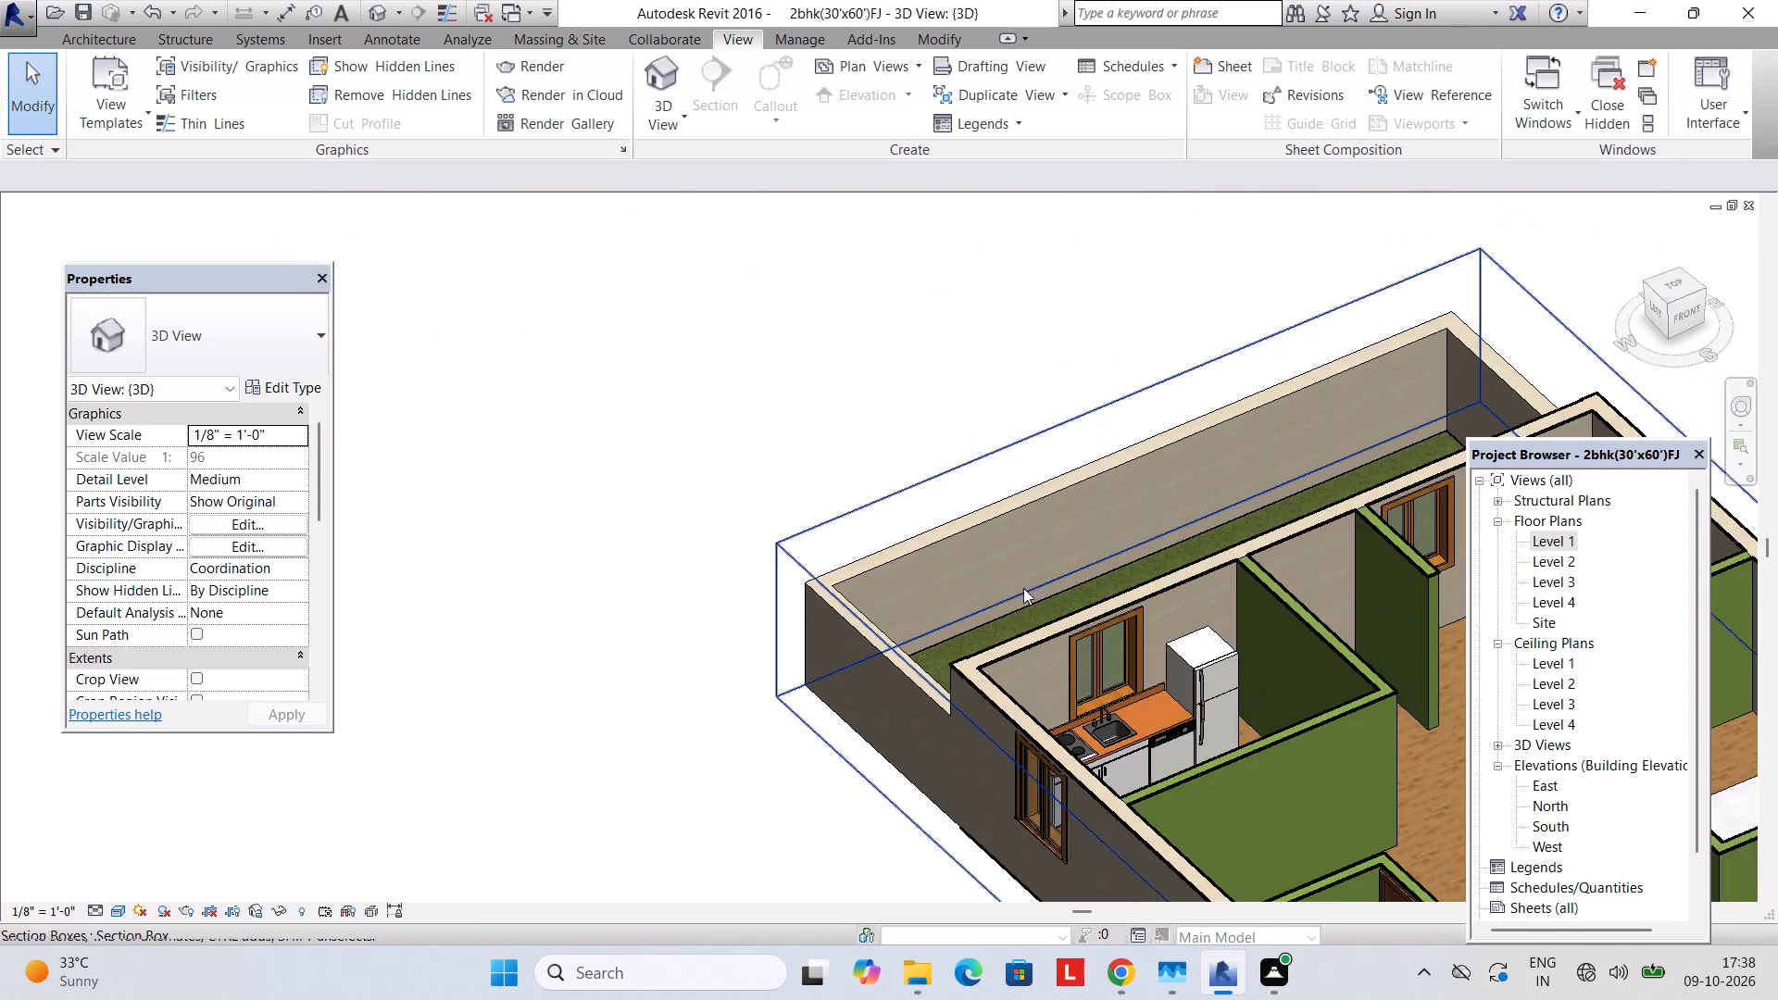
middle_click_drag(1023, 587, 992, 461)
scroll(1039, 492, "up", 1)
middle_click_drag(1029, 468, 1023, 457)
scroll(1024, 461, "down", 2)
middle_click_drag(1101, 523, 964, 374)
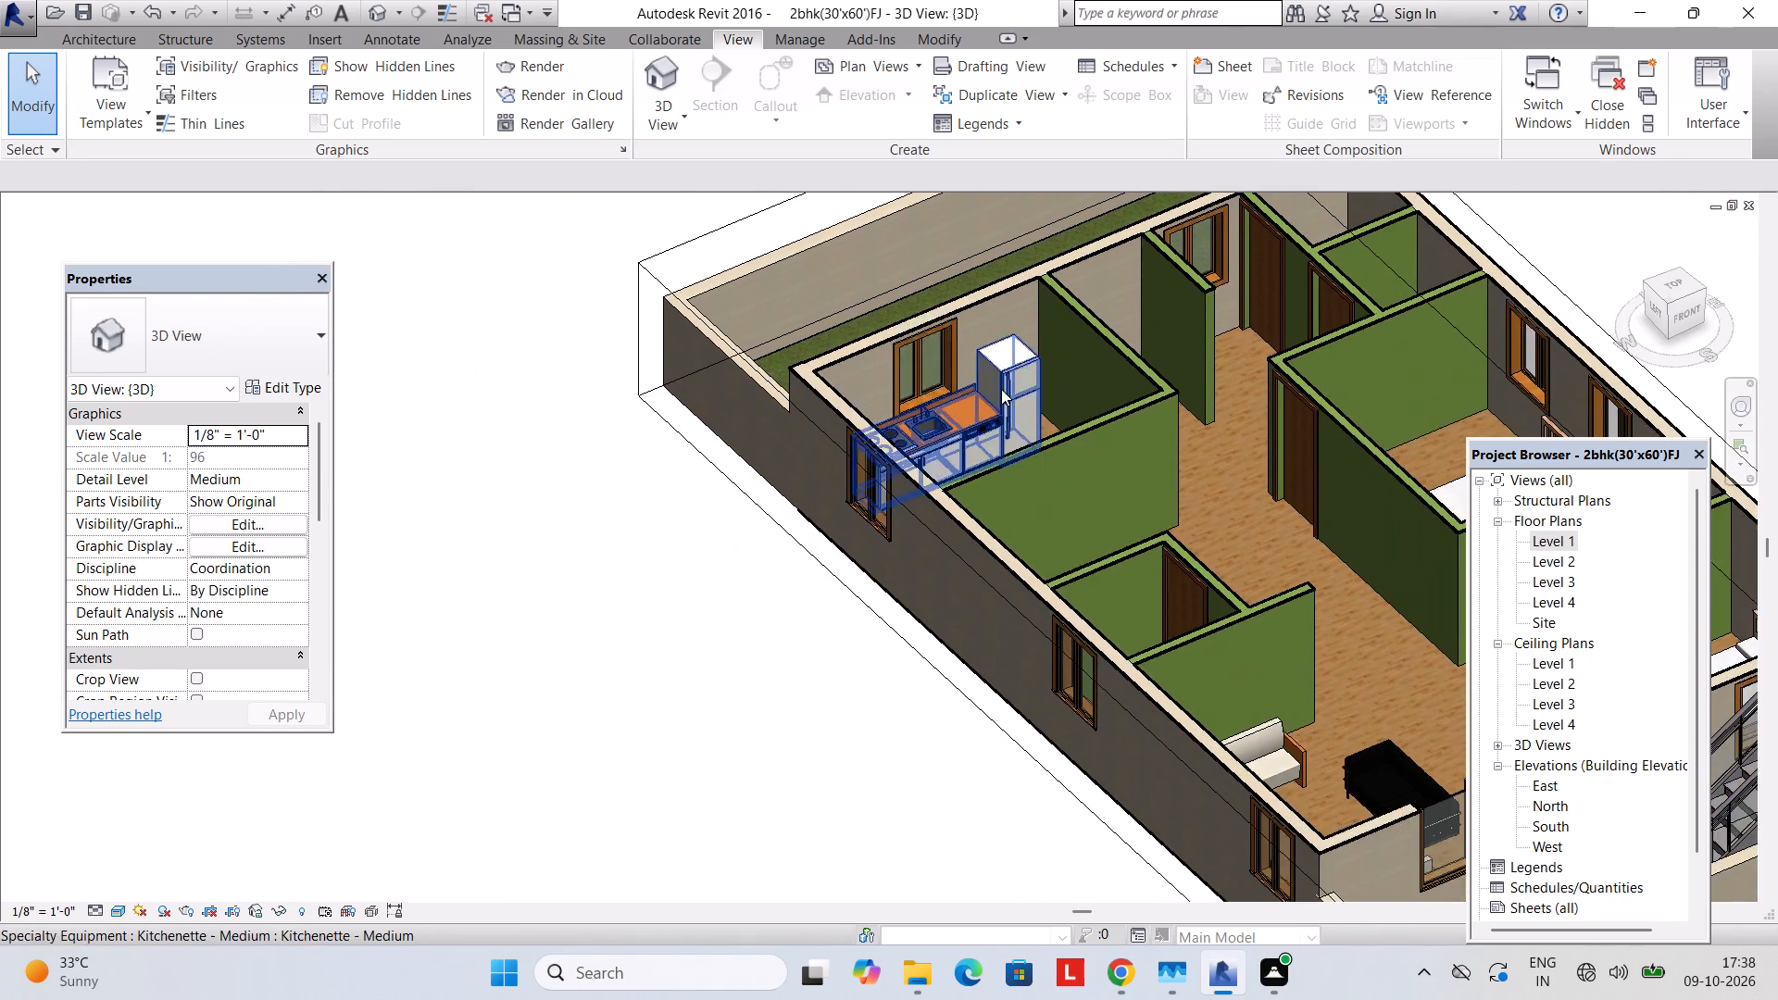
scroll(1001, 389, "down", 3)
middle_click_drag(1032, 440, 913, 379, "shift")
scroll(1025, 482, "down", 1)
middle_click_drag(1025, 482, 993, 333)
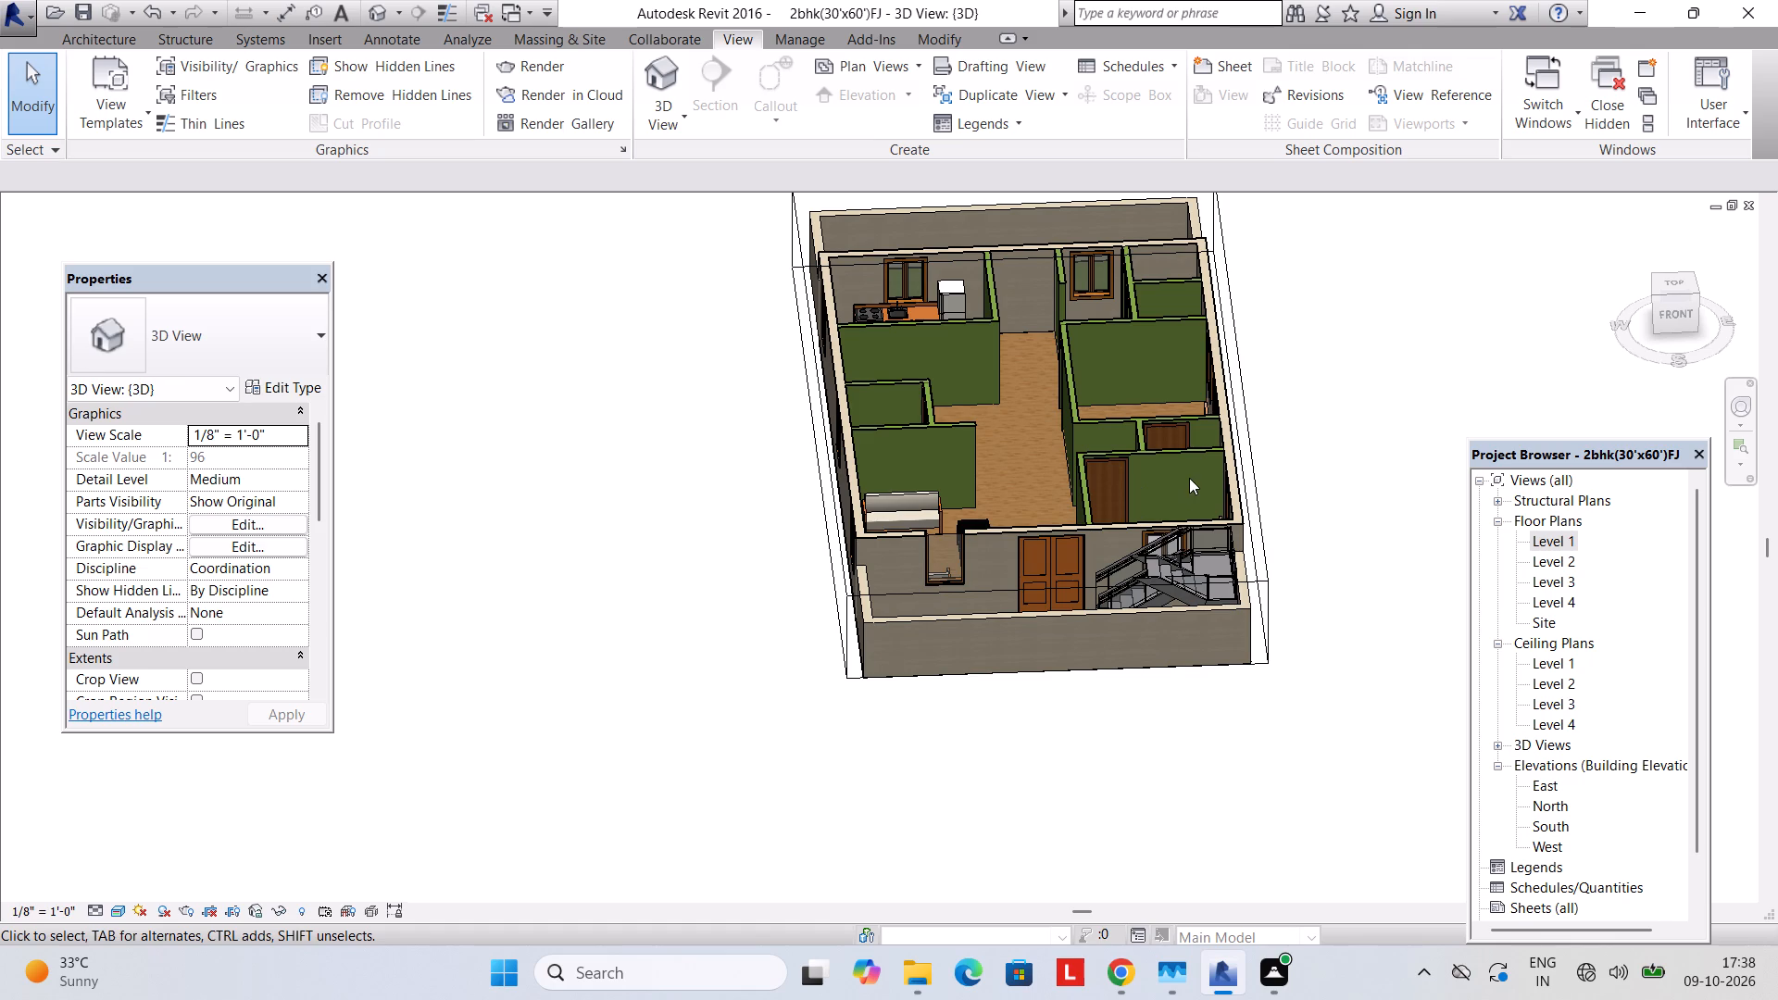
middle_click_drag(1178, 479, 1083, 598, "shift")
middle_click_drag(1083, 525, 1081, 617, "shift")
middle_click_drag(976, 518, 999, 524)
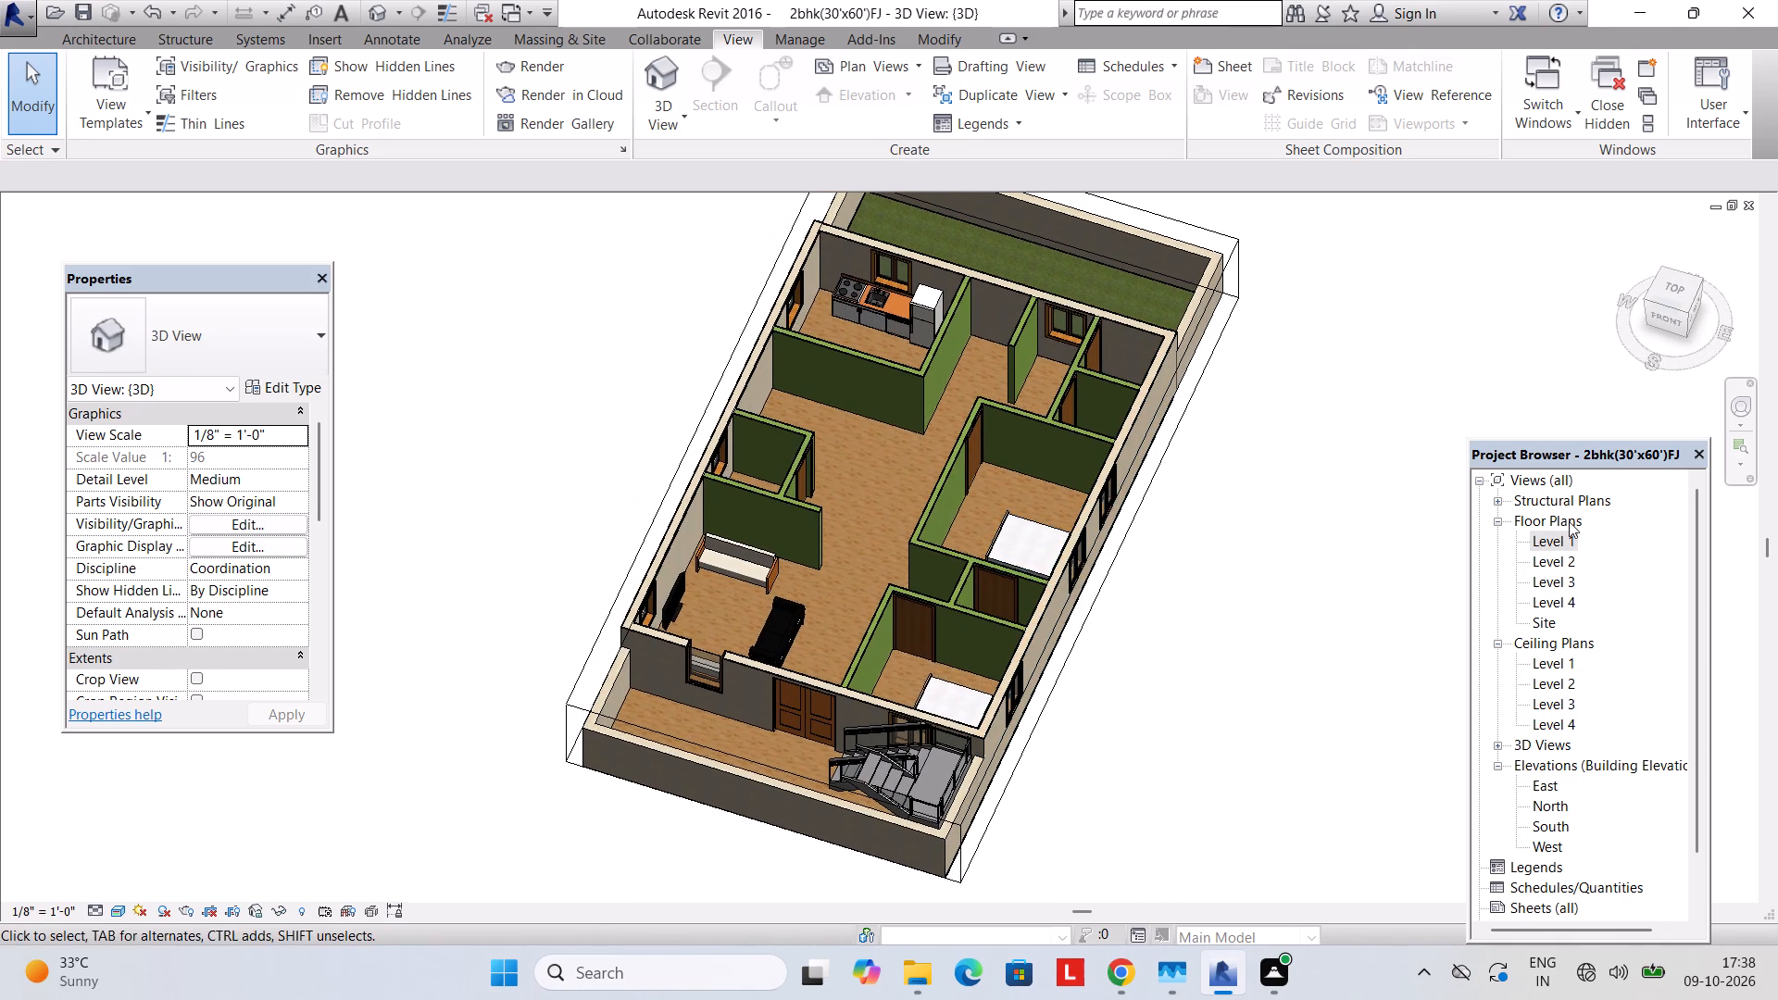
On the Level 1 floor plan, place automatic 2' x 4' ACT System ceilings in both bedrooms, the living hall and the kitchen.
double_click(1540, 535)
scroll(732, 500, "down", 2)
middle_click_drag(748, 602, 807, 393)
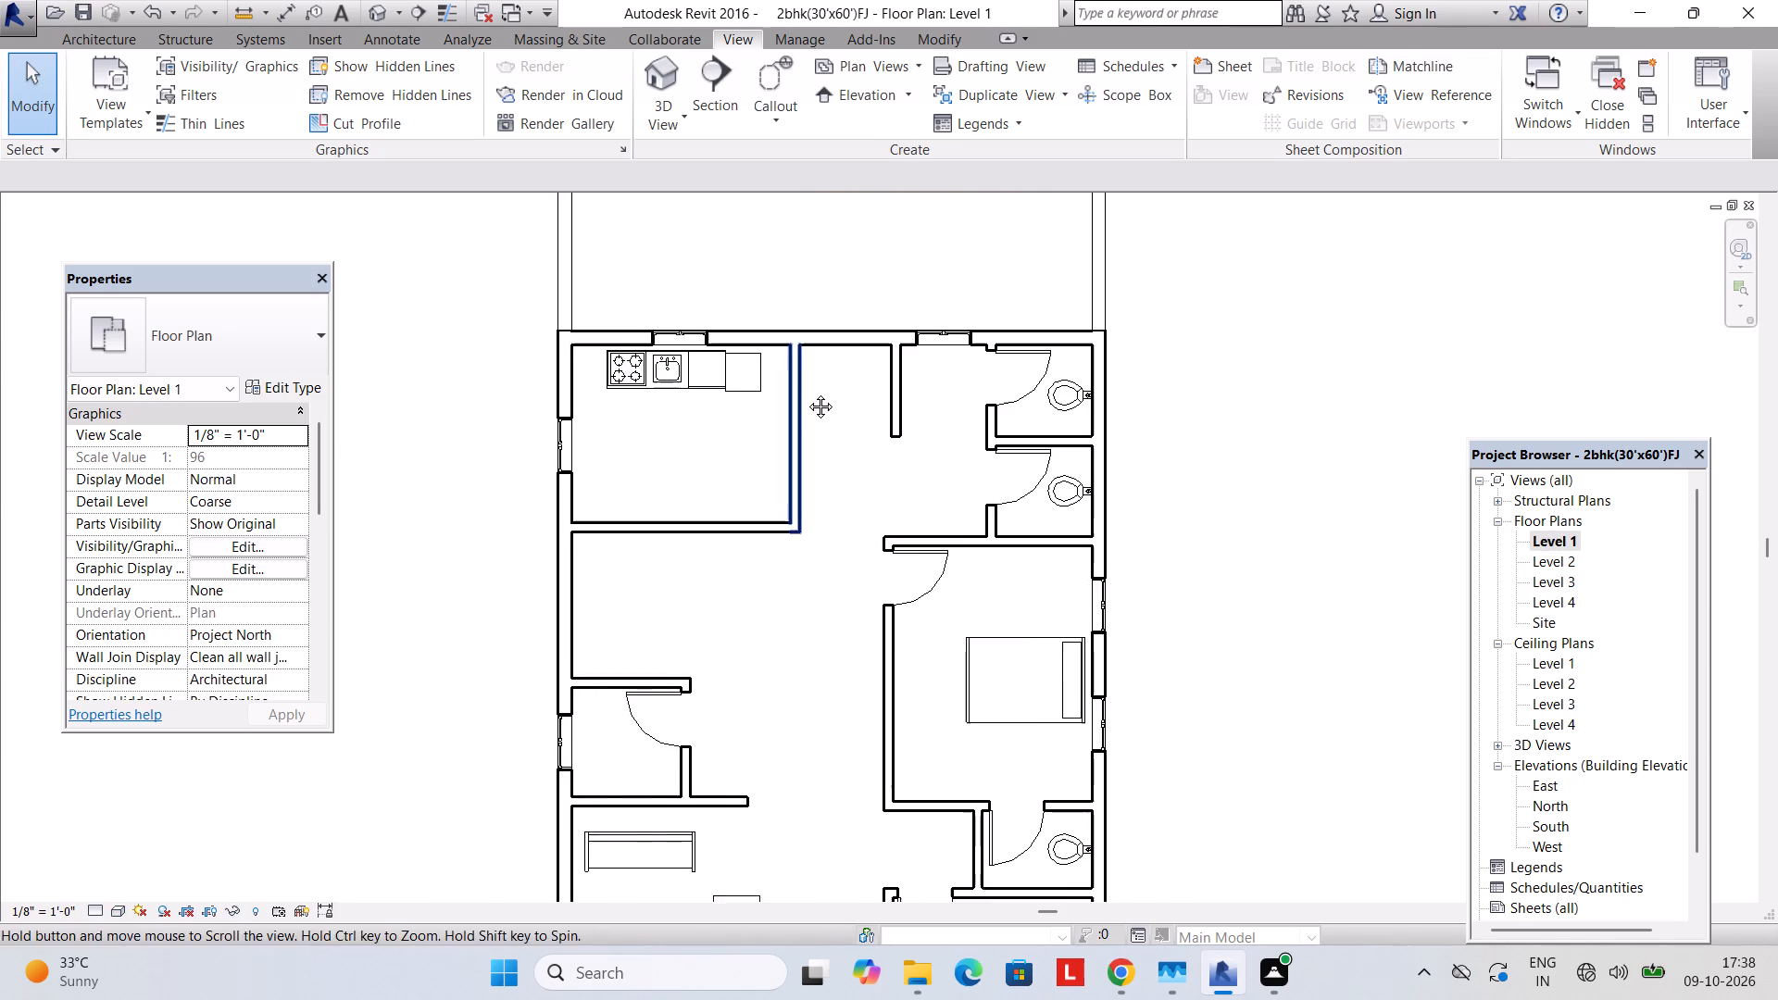
middle_click_drag(807, 393, 806, 394)
middle_click_drag(778, 460, 815, 365)
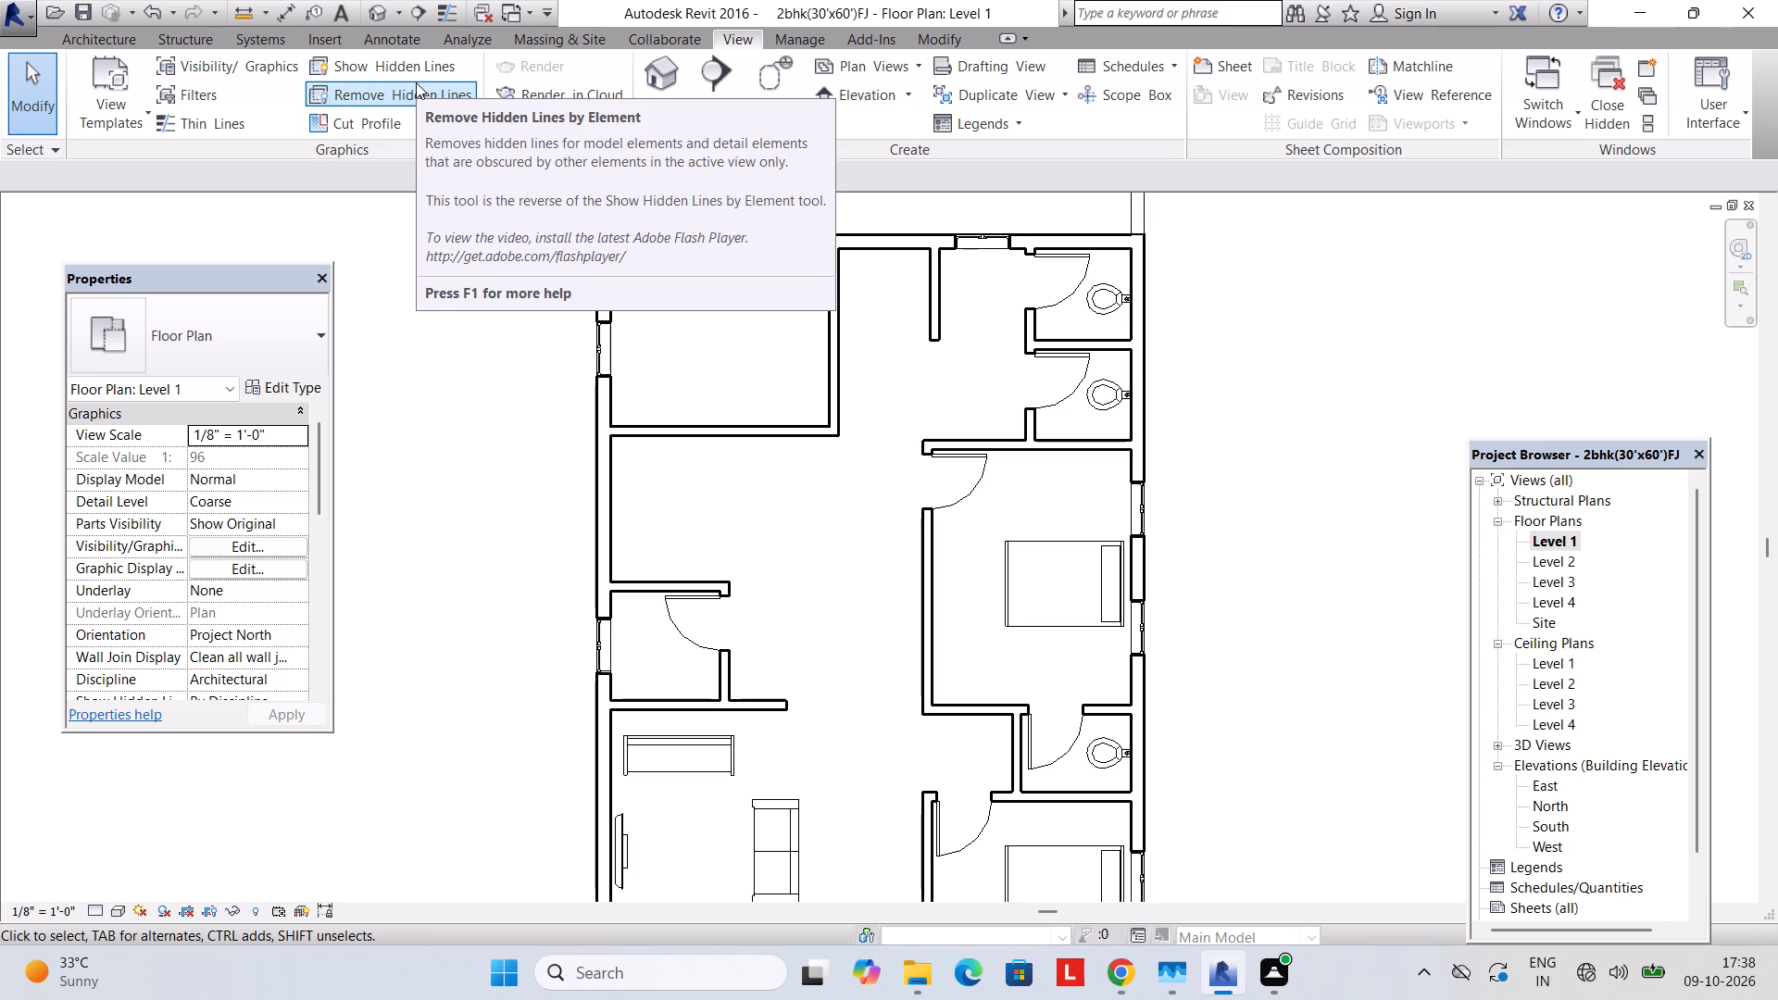
left_click(98, 44)
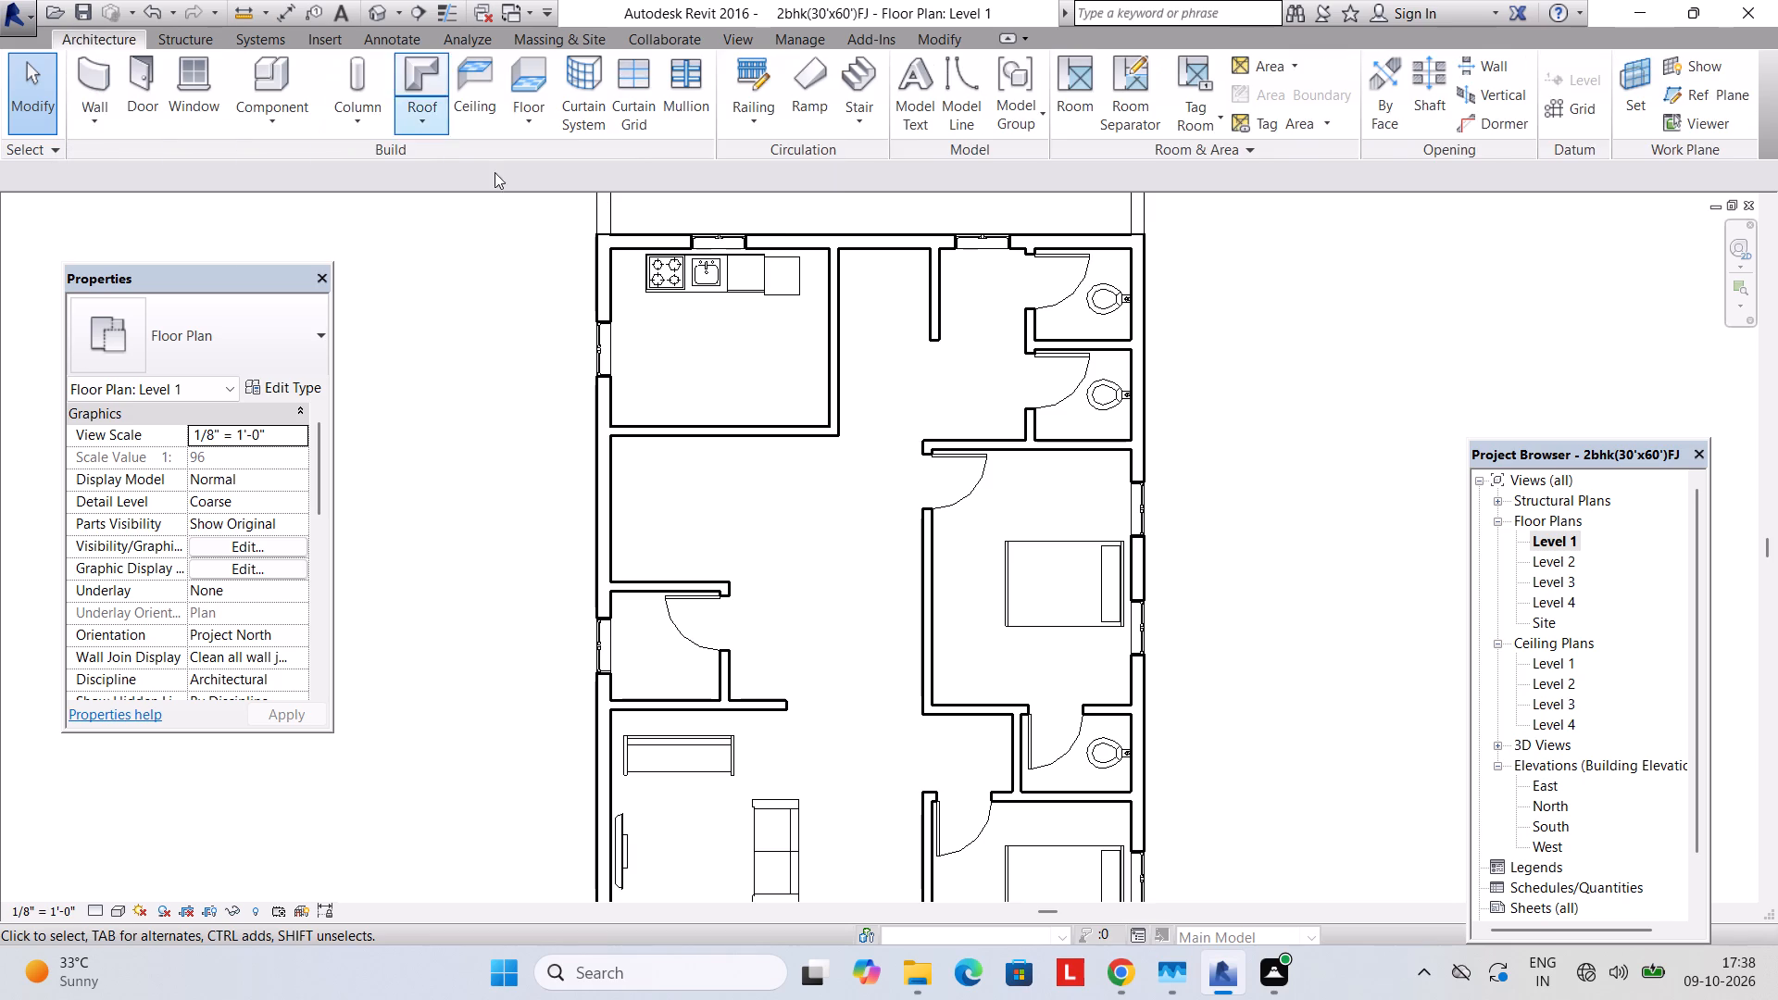
left_click(479, 98)
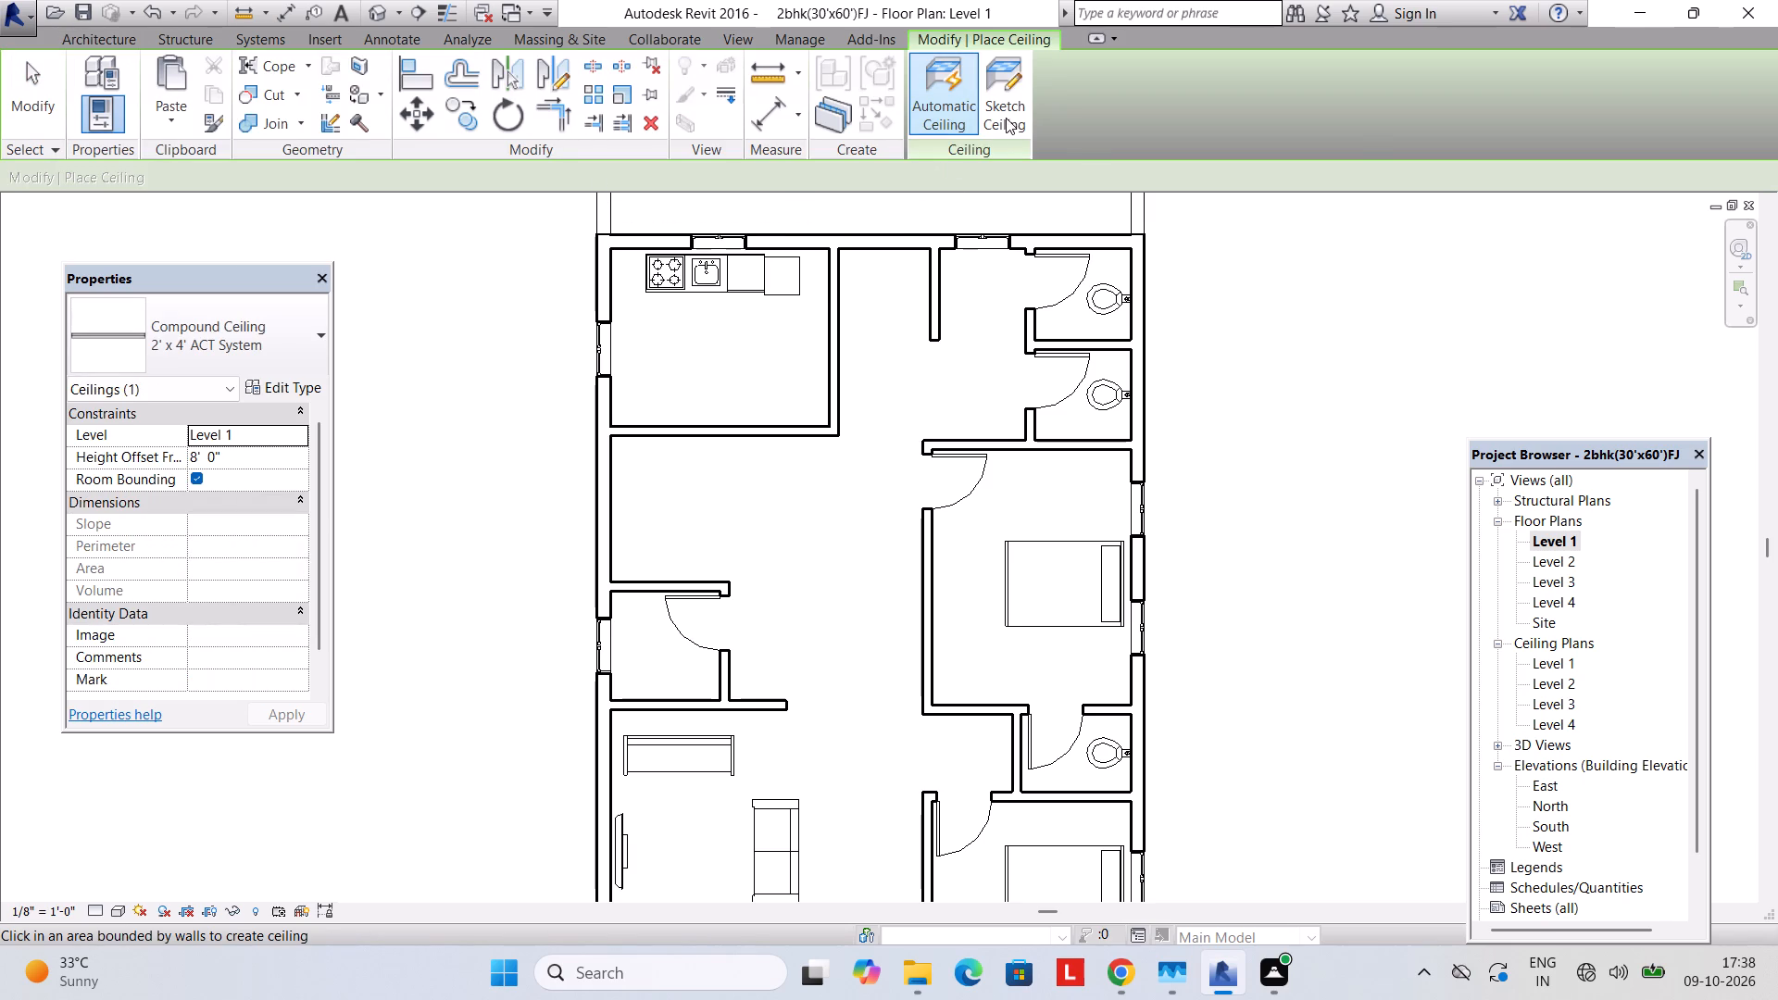
left_click(941, 117)
scroll(843, 486, "down", 2)
left_click(958, 489)
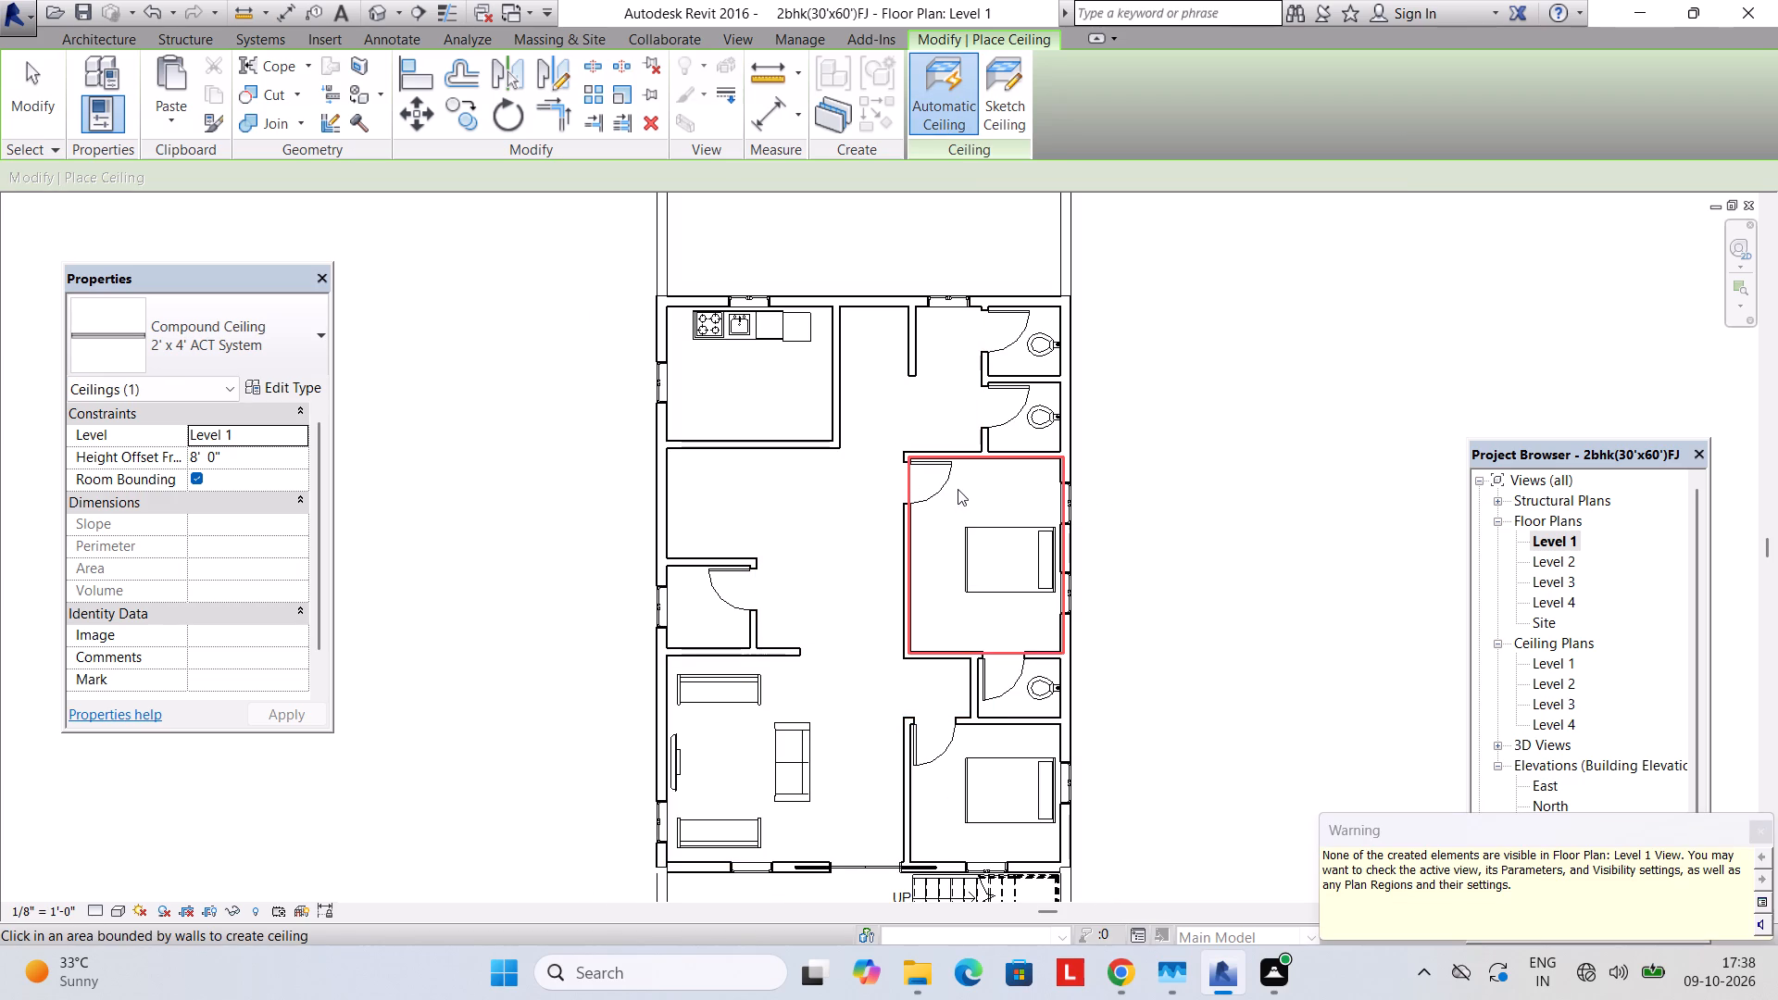
left_click(966, 754)
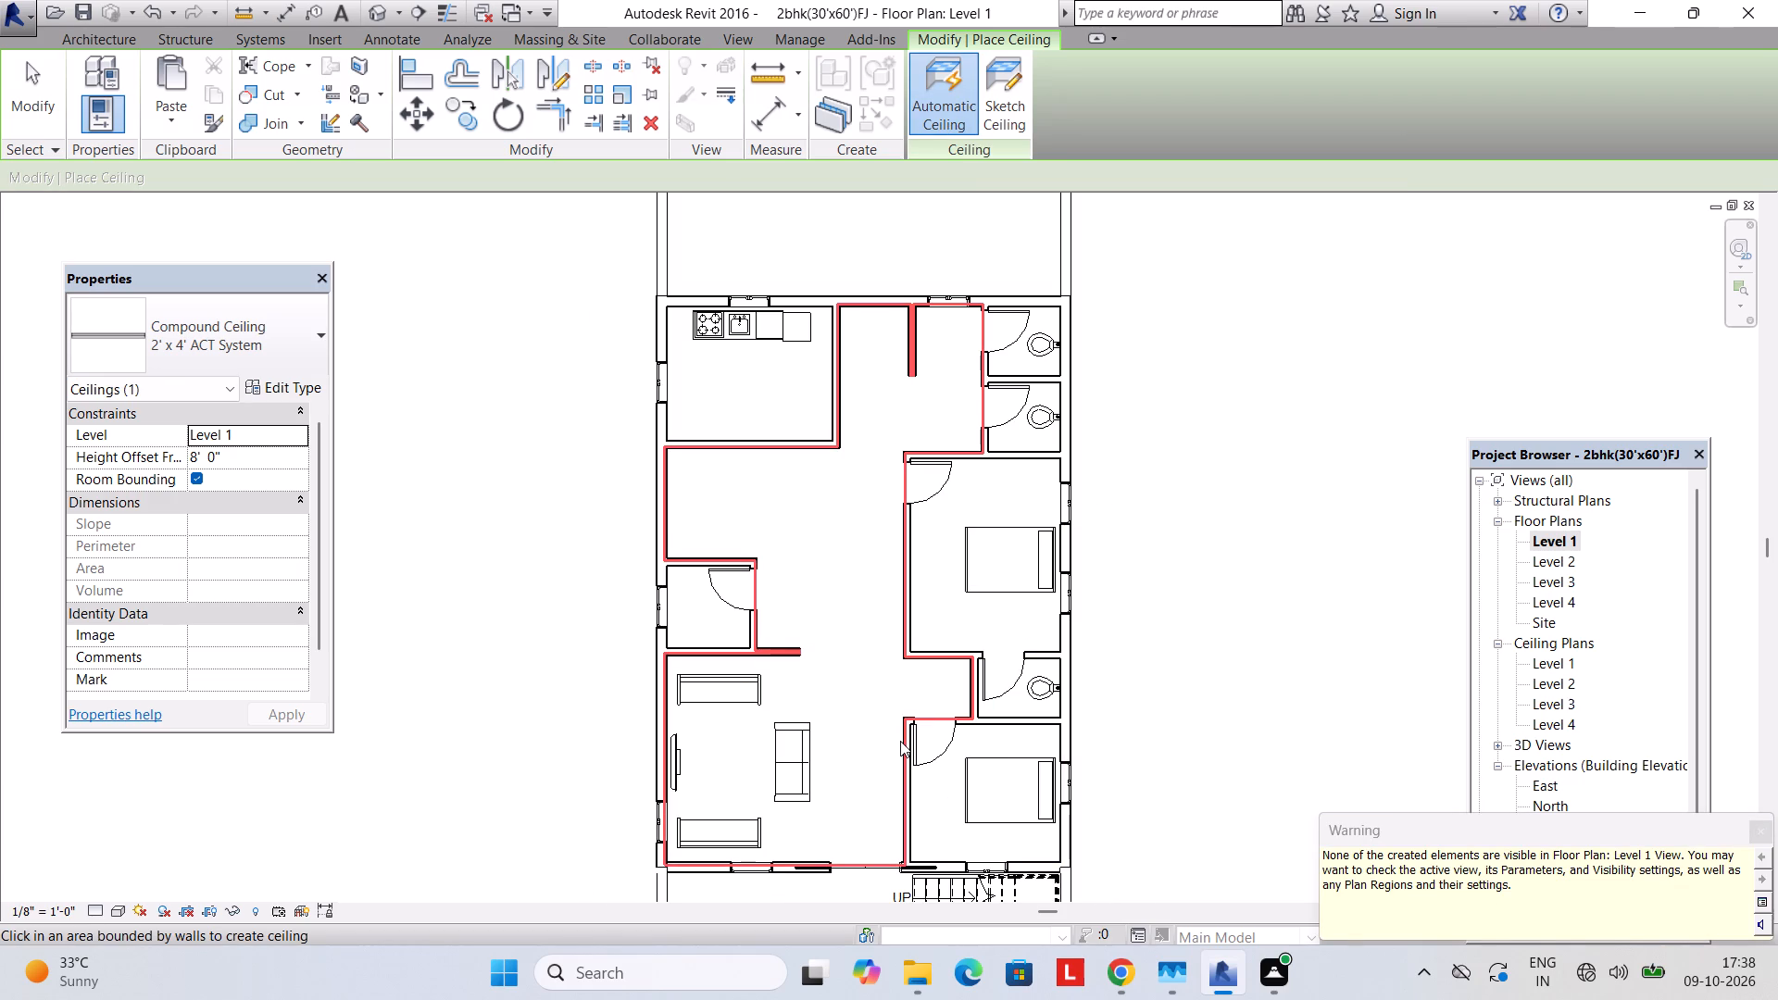
left_click(895, 741)
left_click(721, 381)
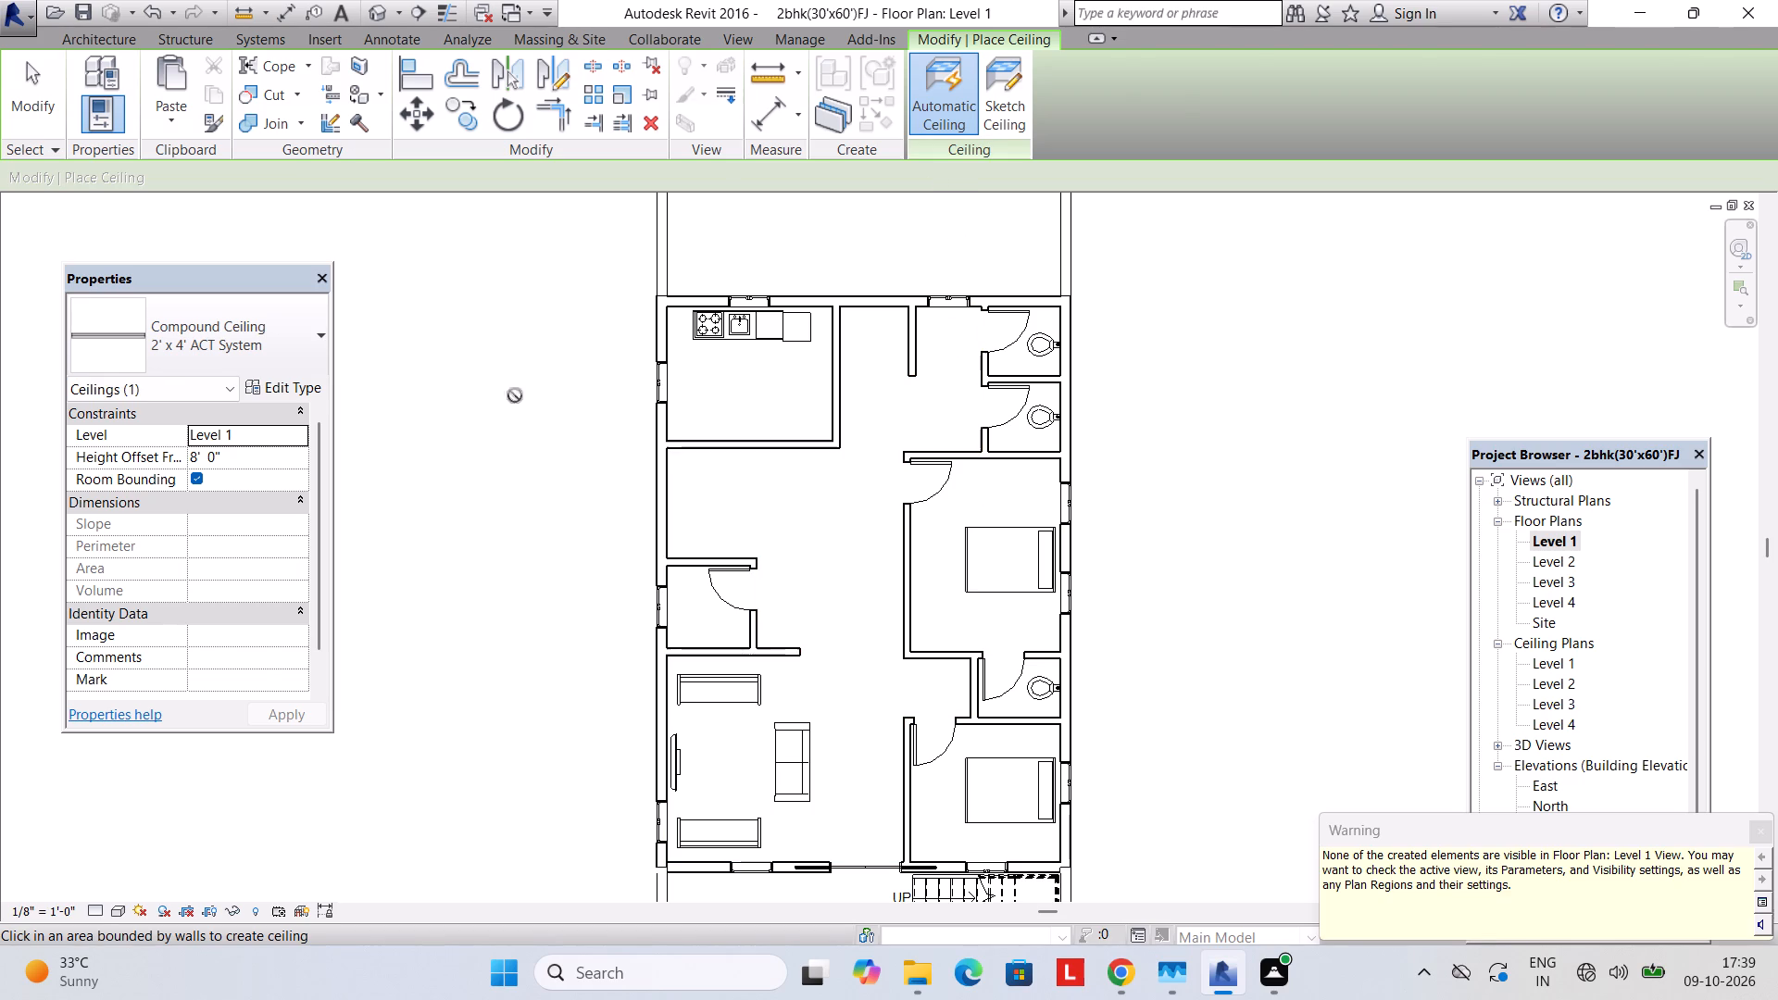
key("Escape")
Return to the 3D view and orient it to a floor plan that takes in the whole two-storey house.
double_click(1549, 541)
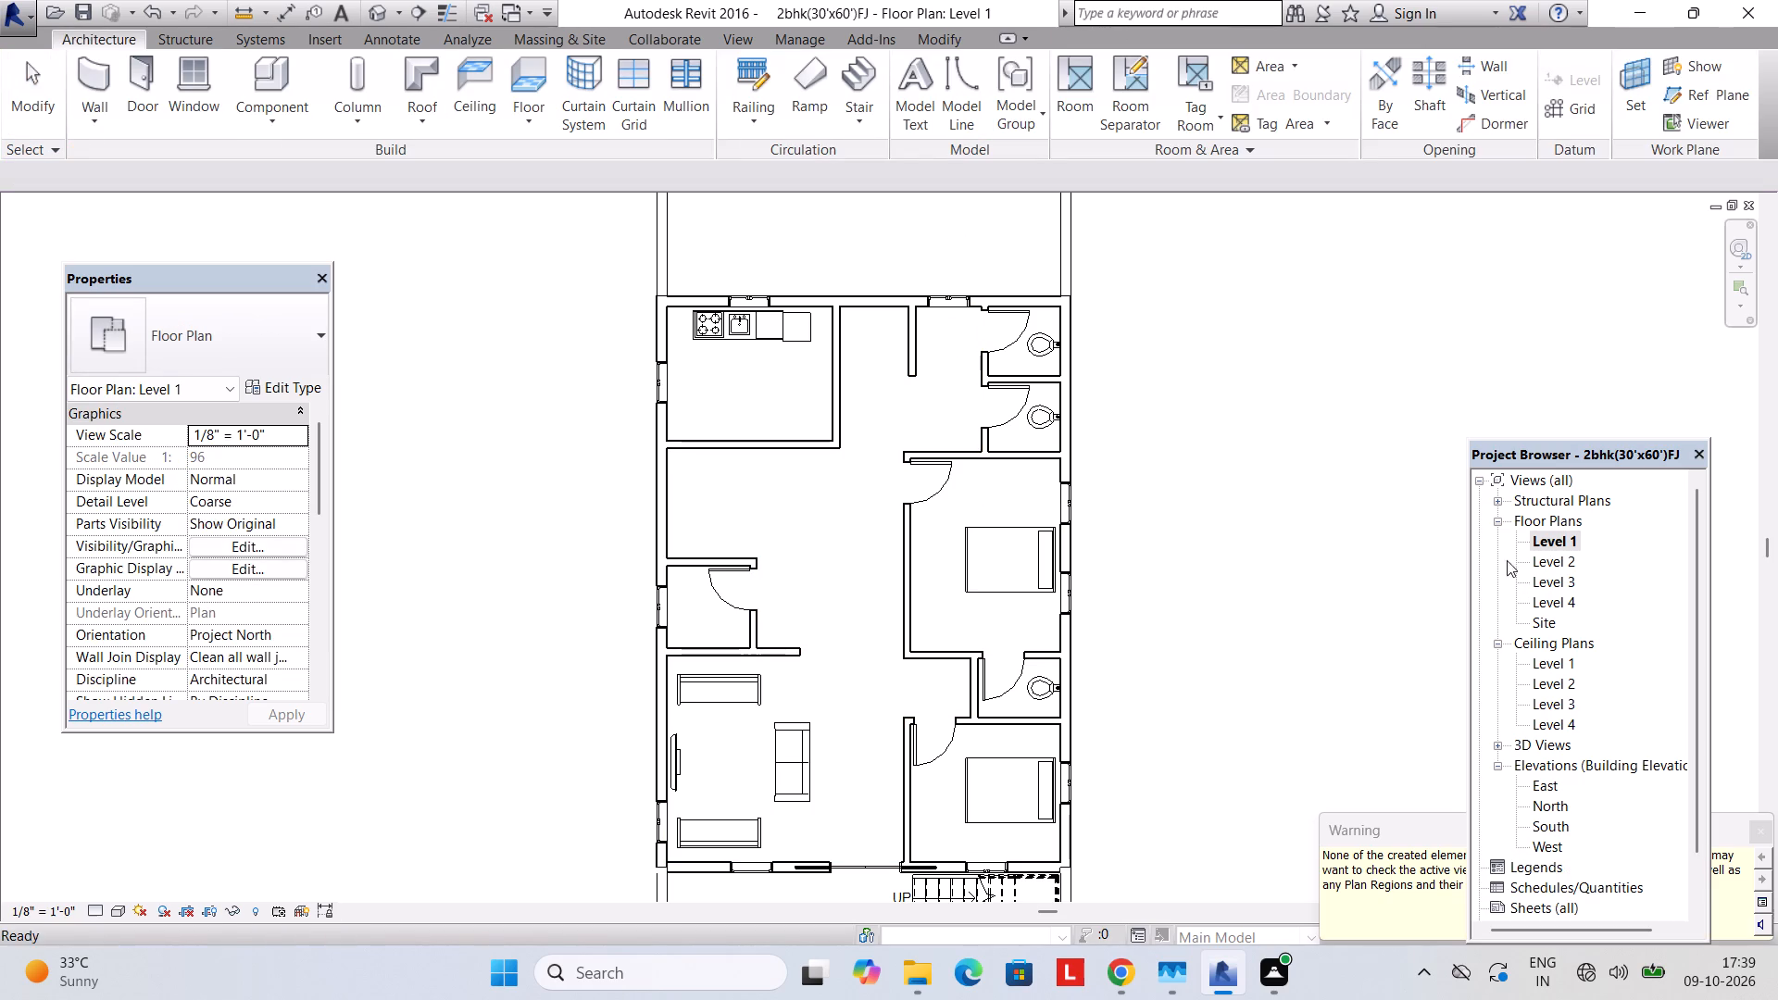
left_click(750, 41)
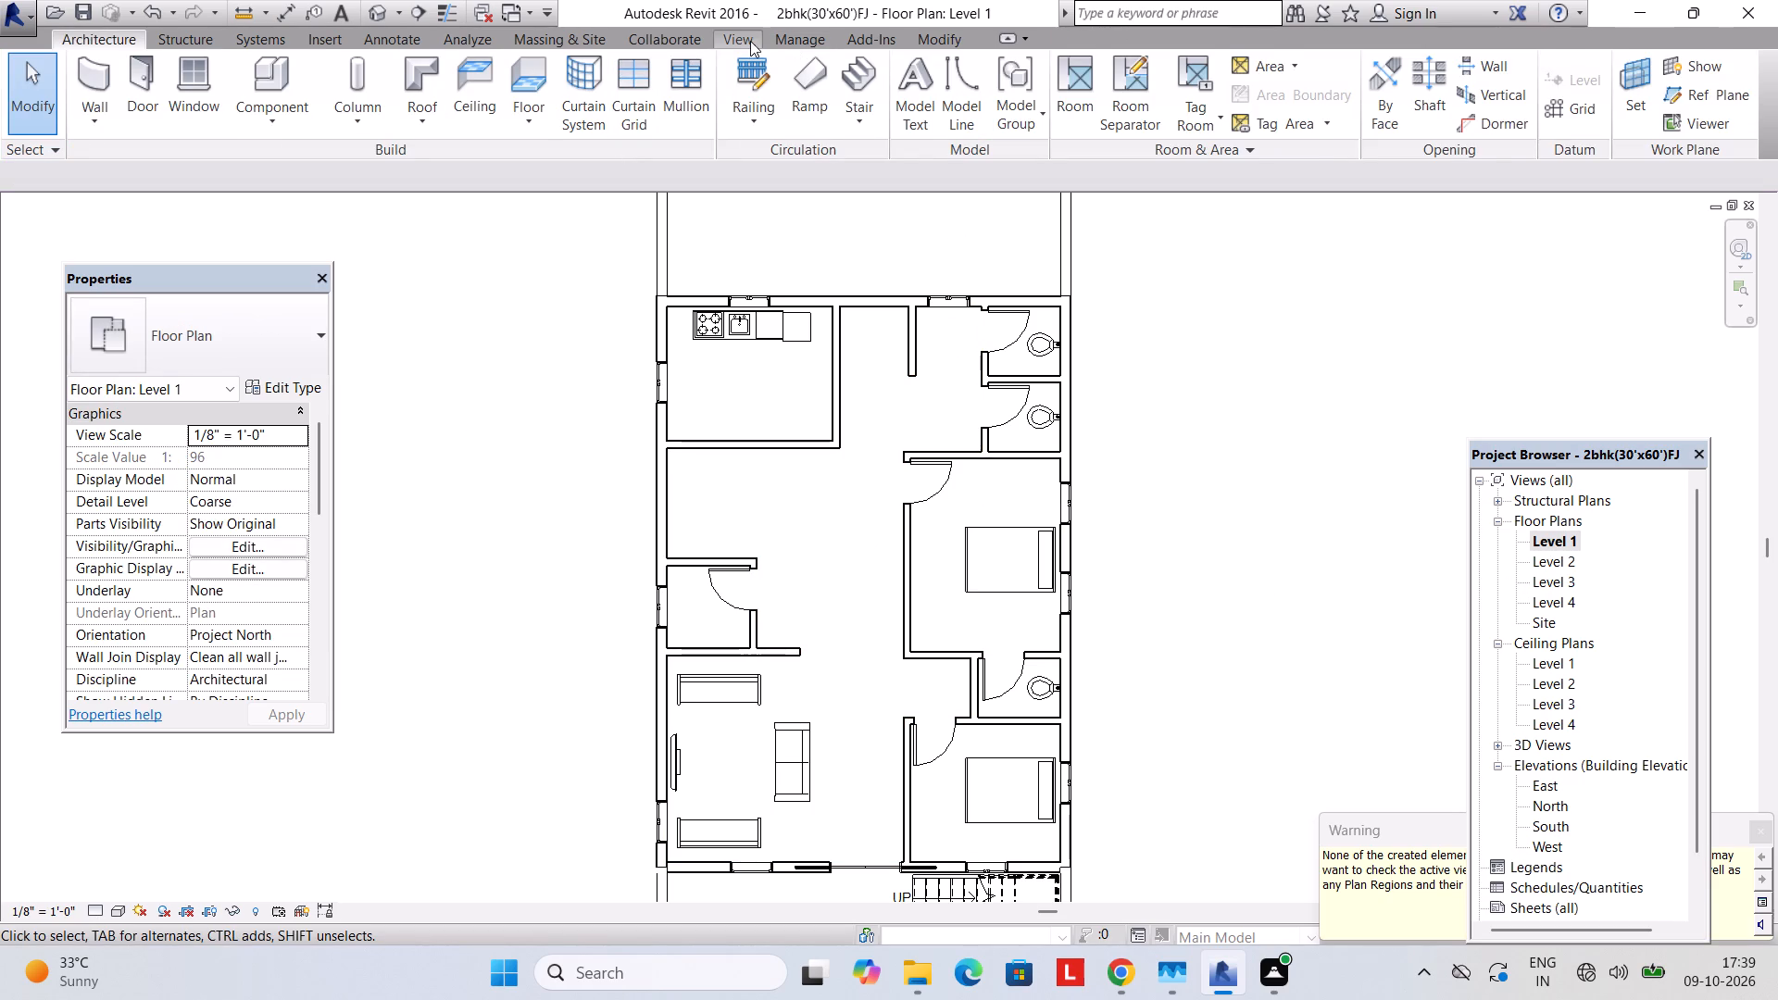
left_click(679, 103)
left_click(684, 151)
middle_click_drag(819, 529, 845, 356)
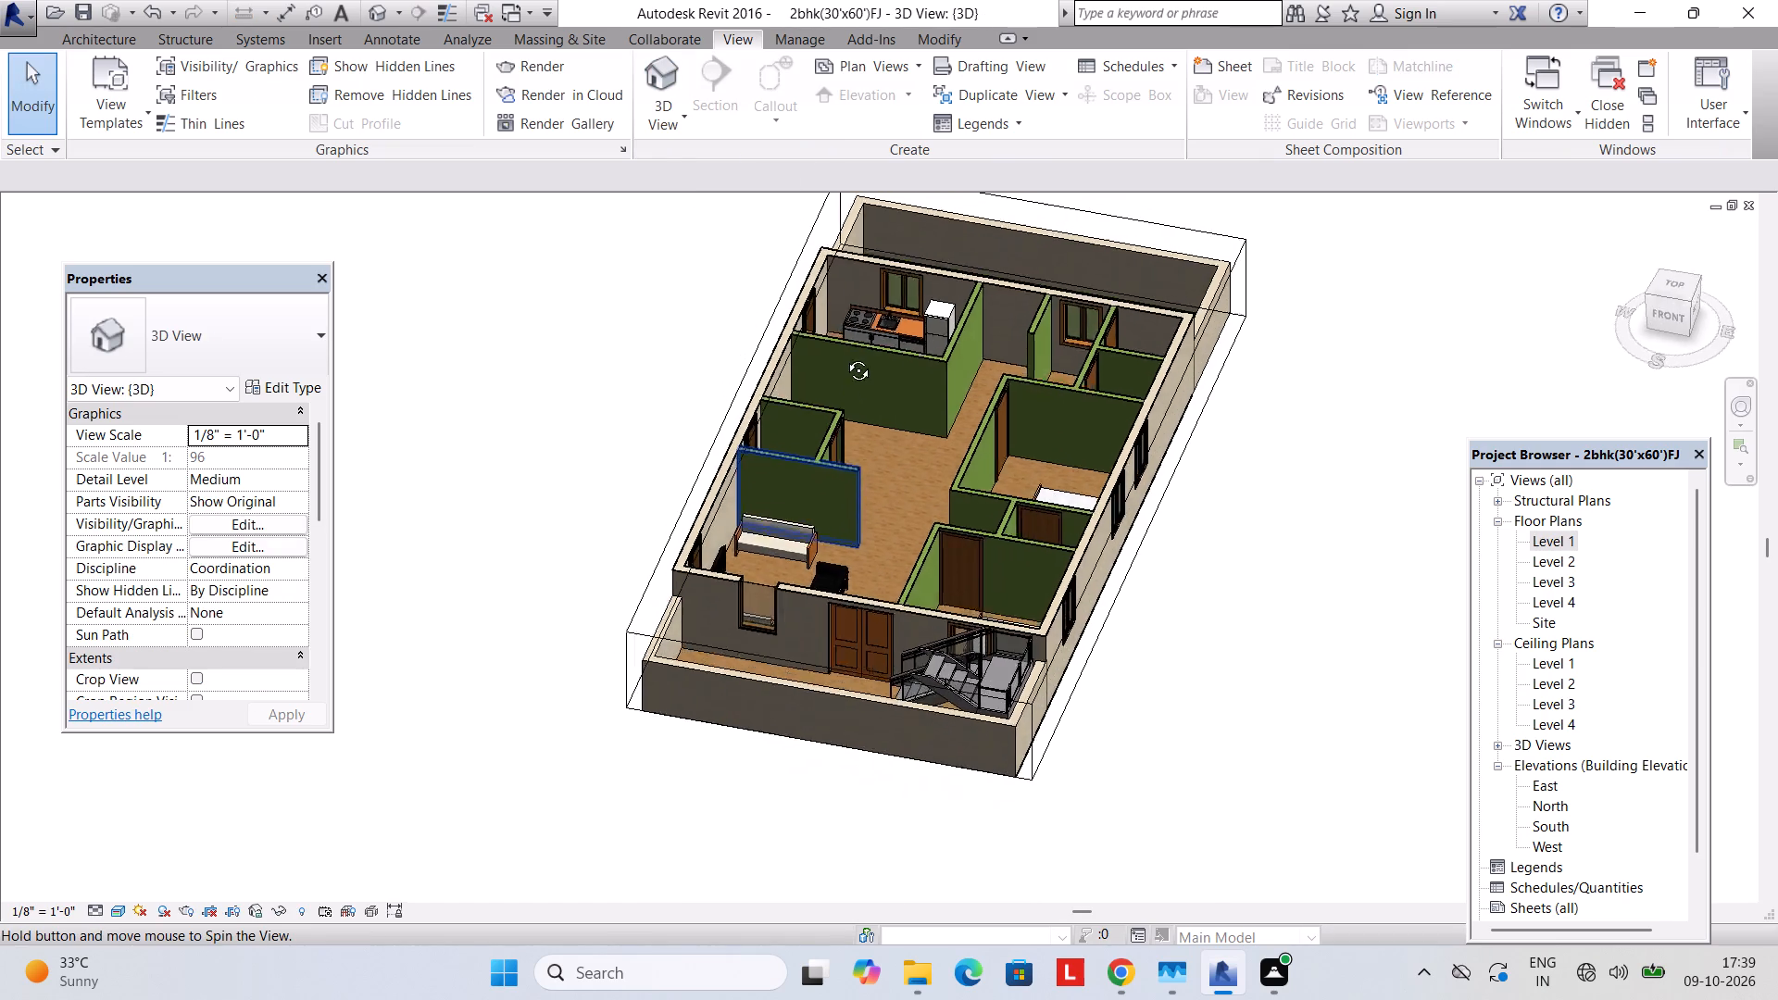
middle_click_drag(845, 356, 862, 488)
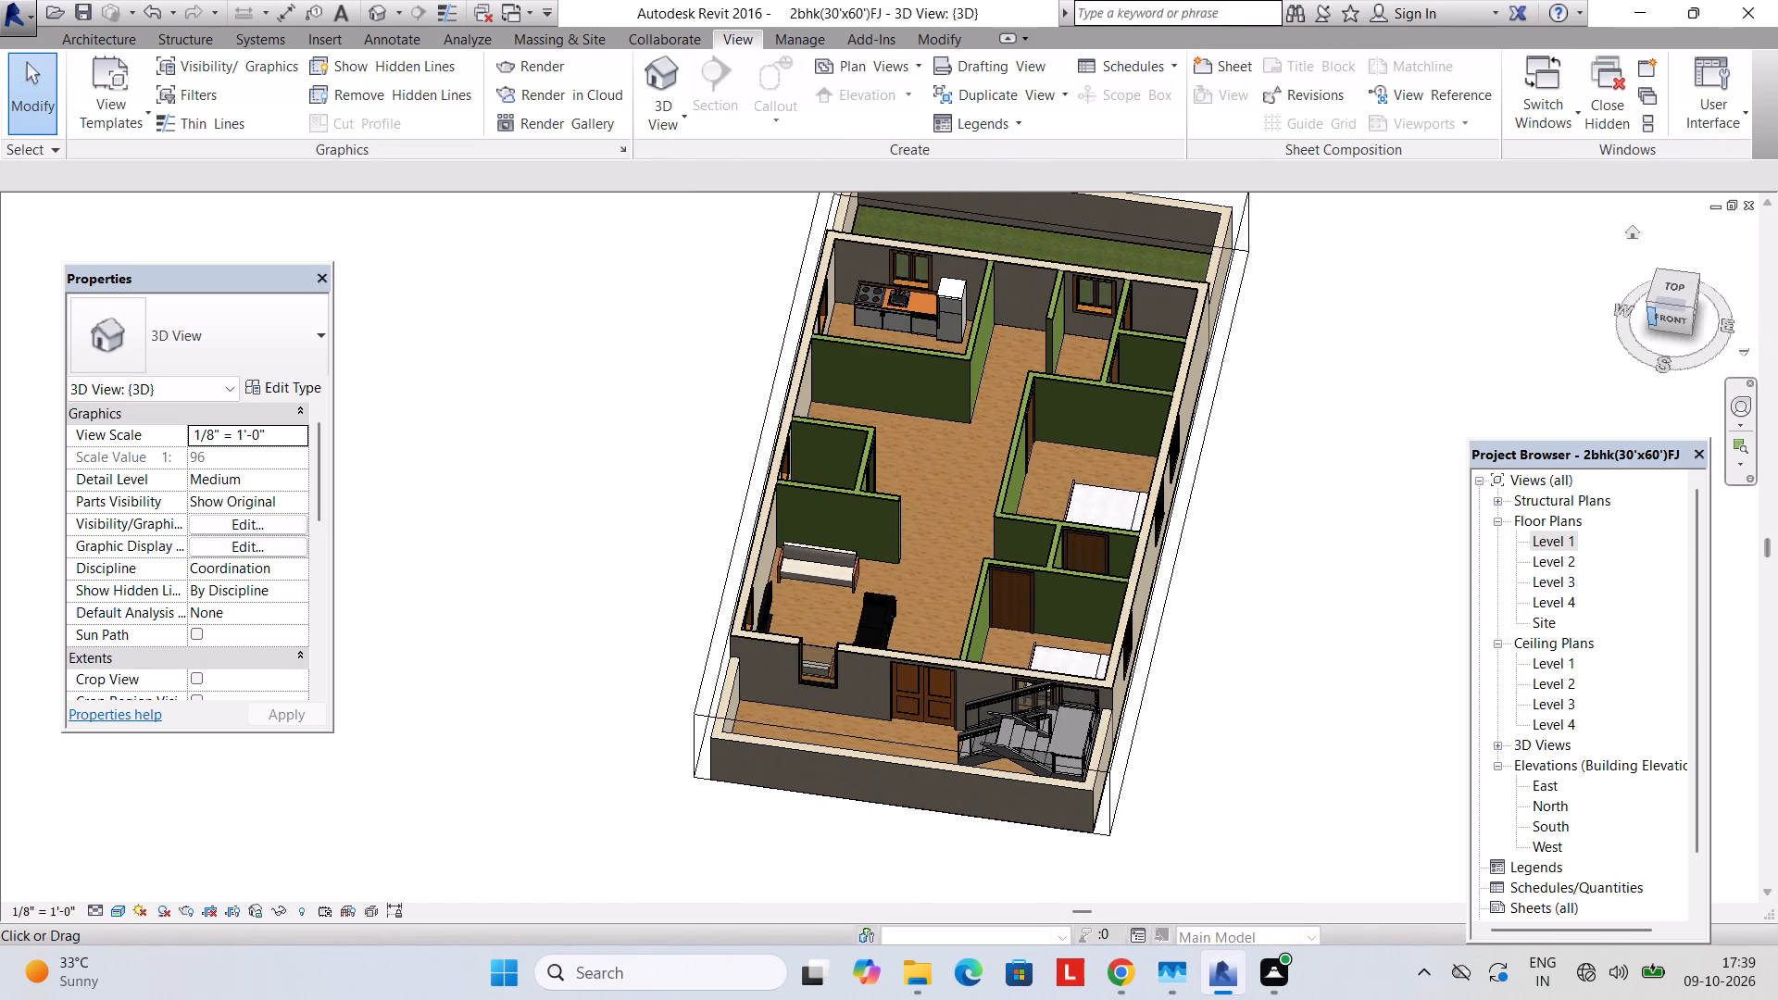
right_click(1657, 319)
left_click(1571, 560)
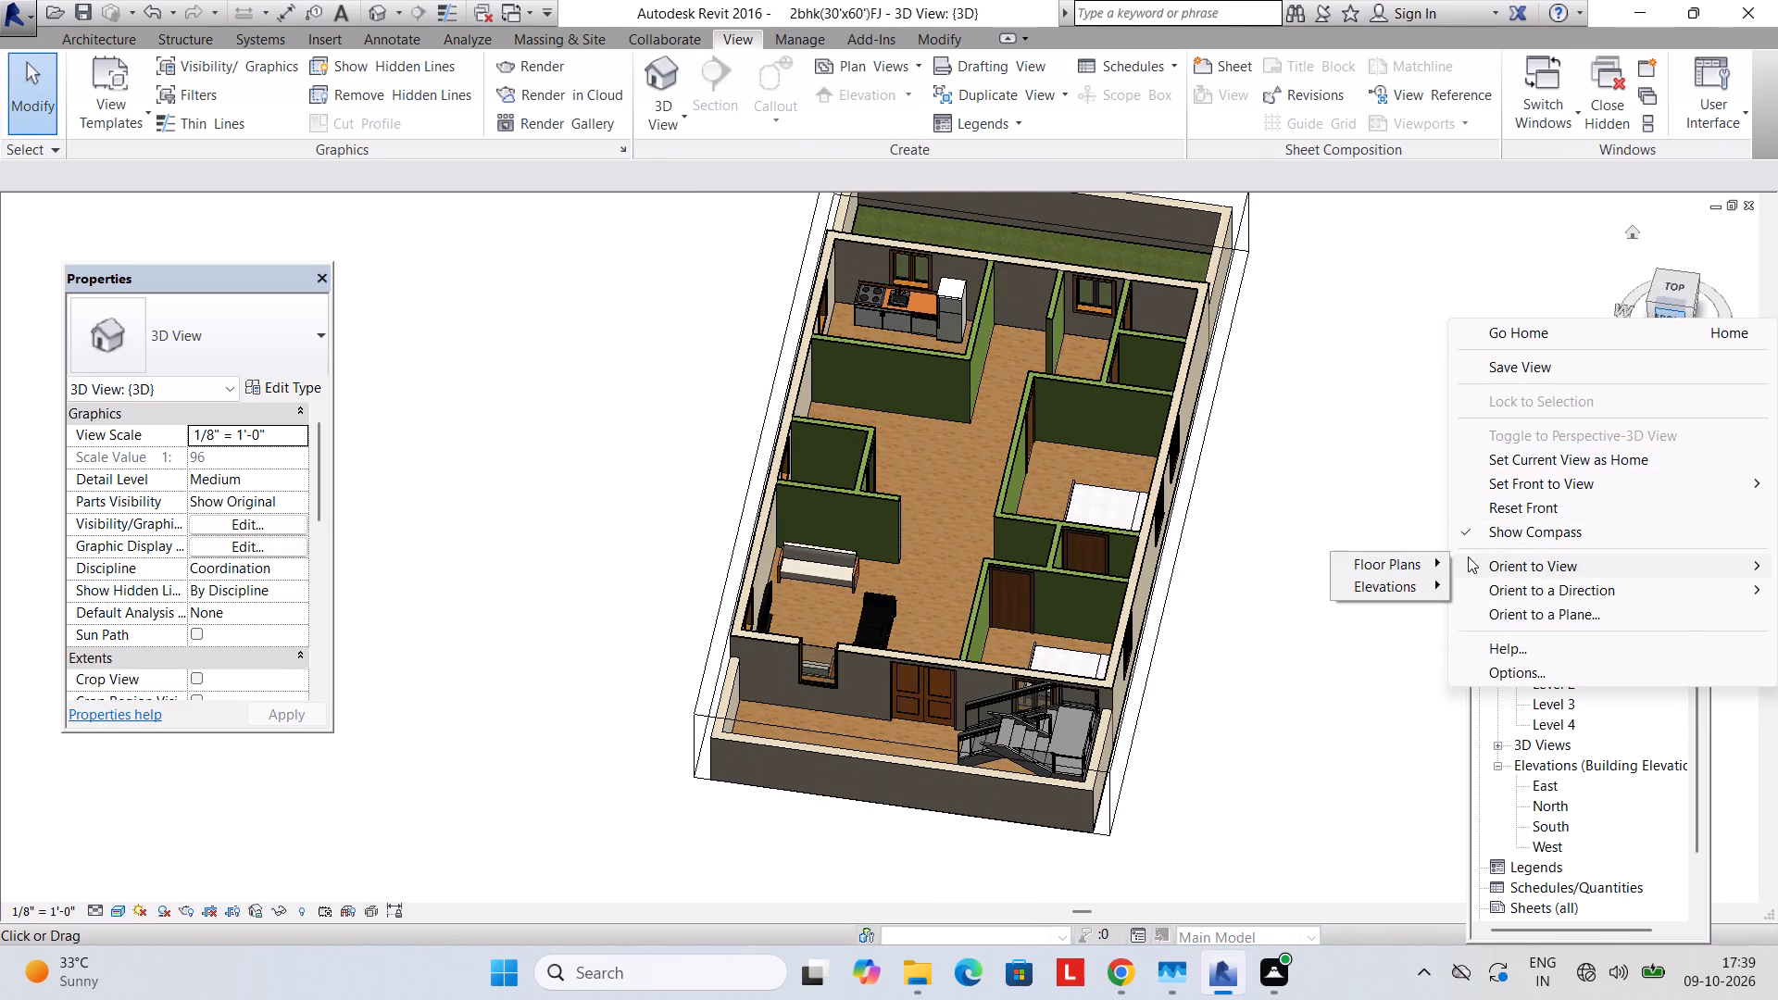
left_click(1432, 560)
left_click(1546, 656)
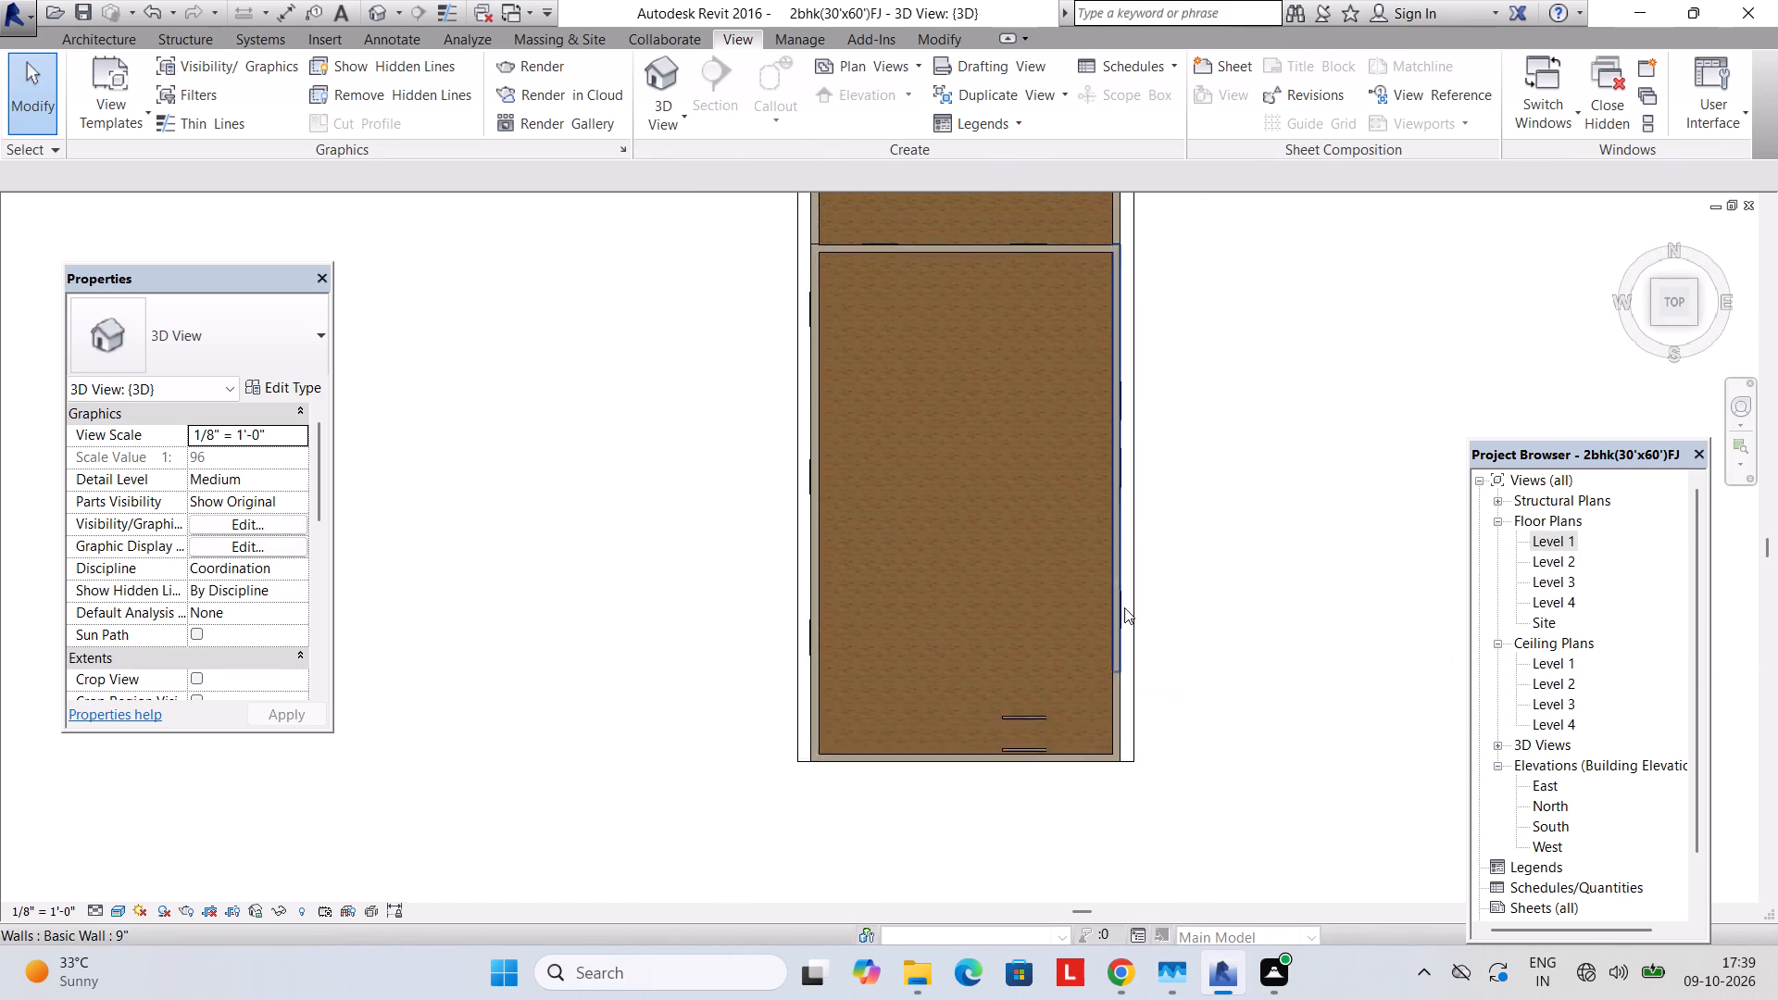
Temporarily hide the Level 1 9" exterior wall on the house's left side to expose the ceilings.
middle_click_drag(964, 622, 1056, 277, "shift")
middle_click_drag(1047, 665, 1121, 285, "shift")
middle_click_drag(1049, 531, 1155, 534)
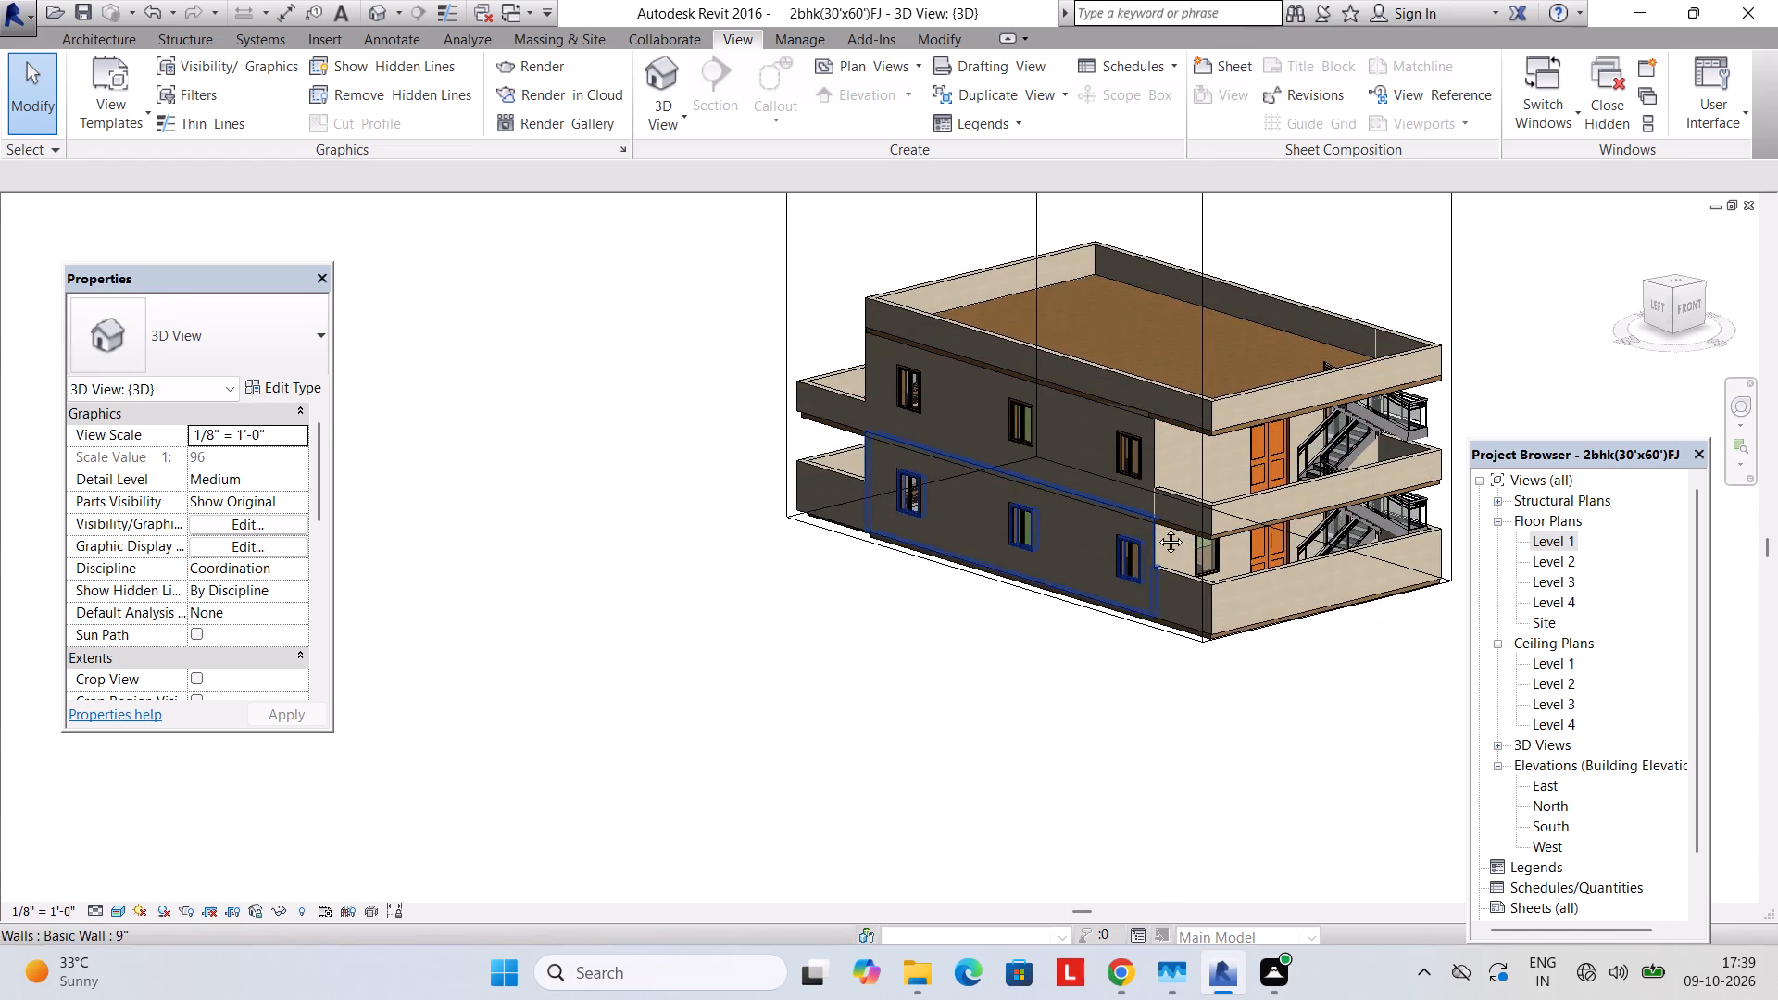
middle_click_drag(1153, 533, 1227, 465, "shift")
scroll(1208, 482, "up", 5)
left_click(1205, 454)
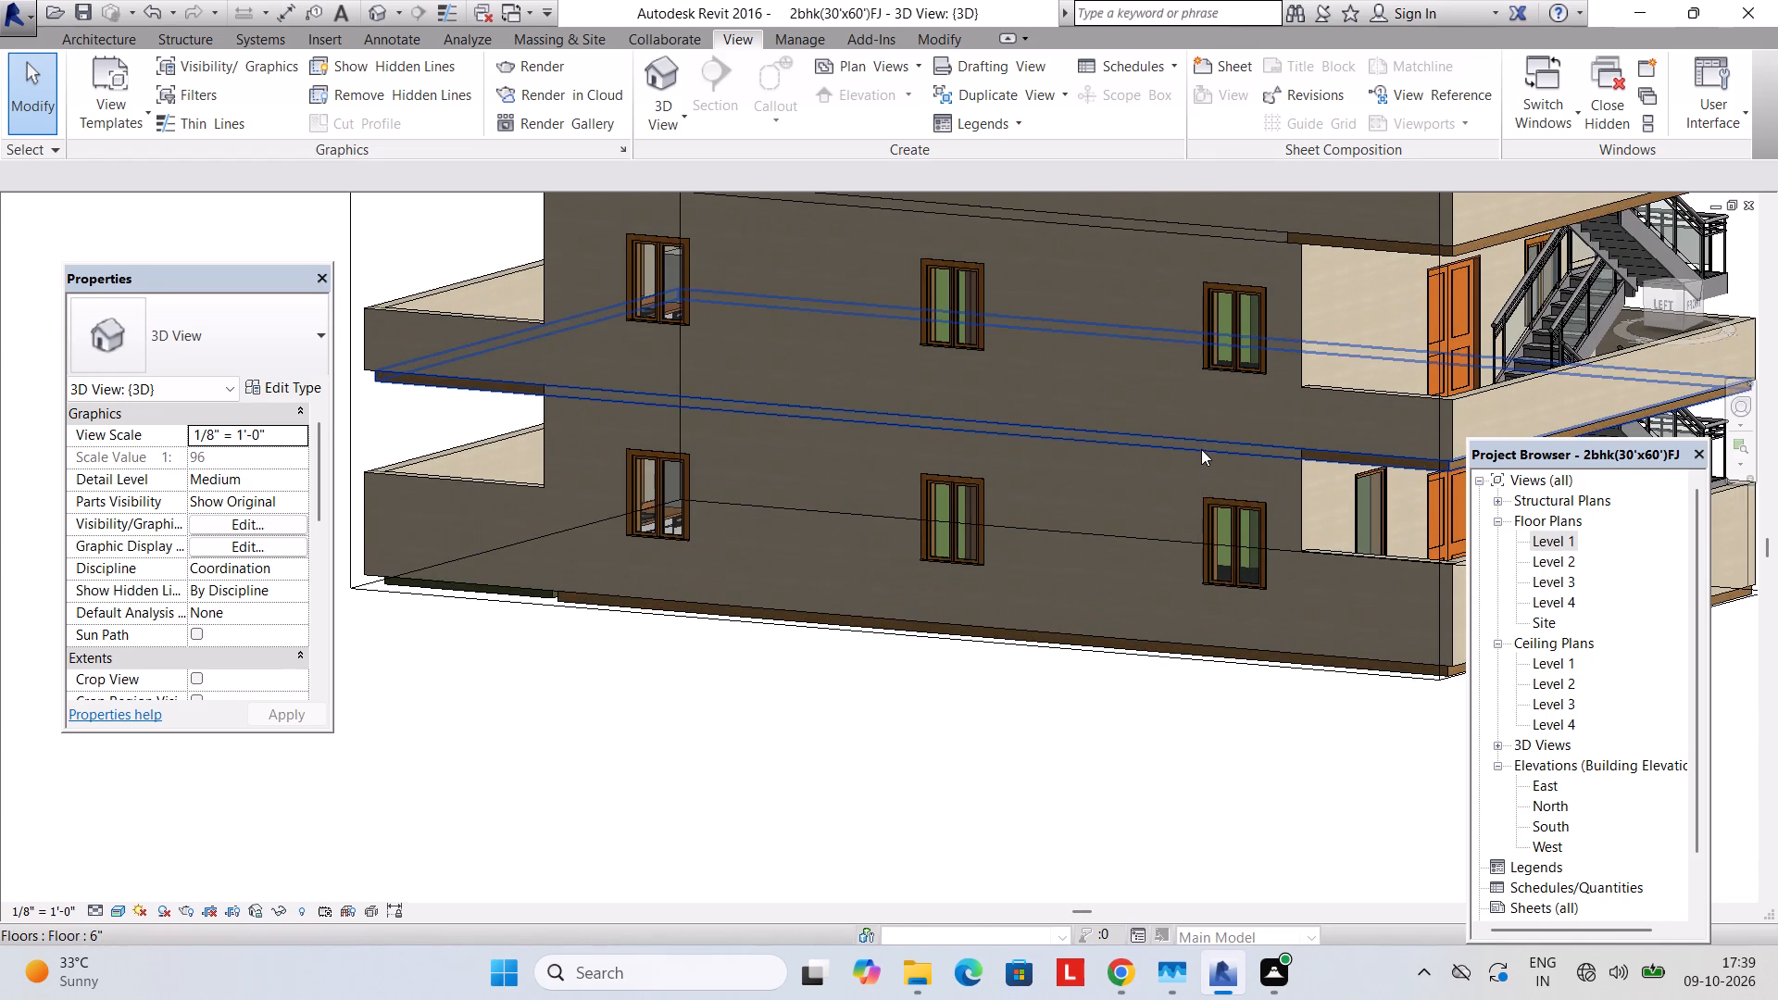
middle_click_drag(1200, 454, 1254, 413, "shift")
scroll(1244, 422, "up", 3)
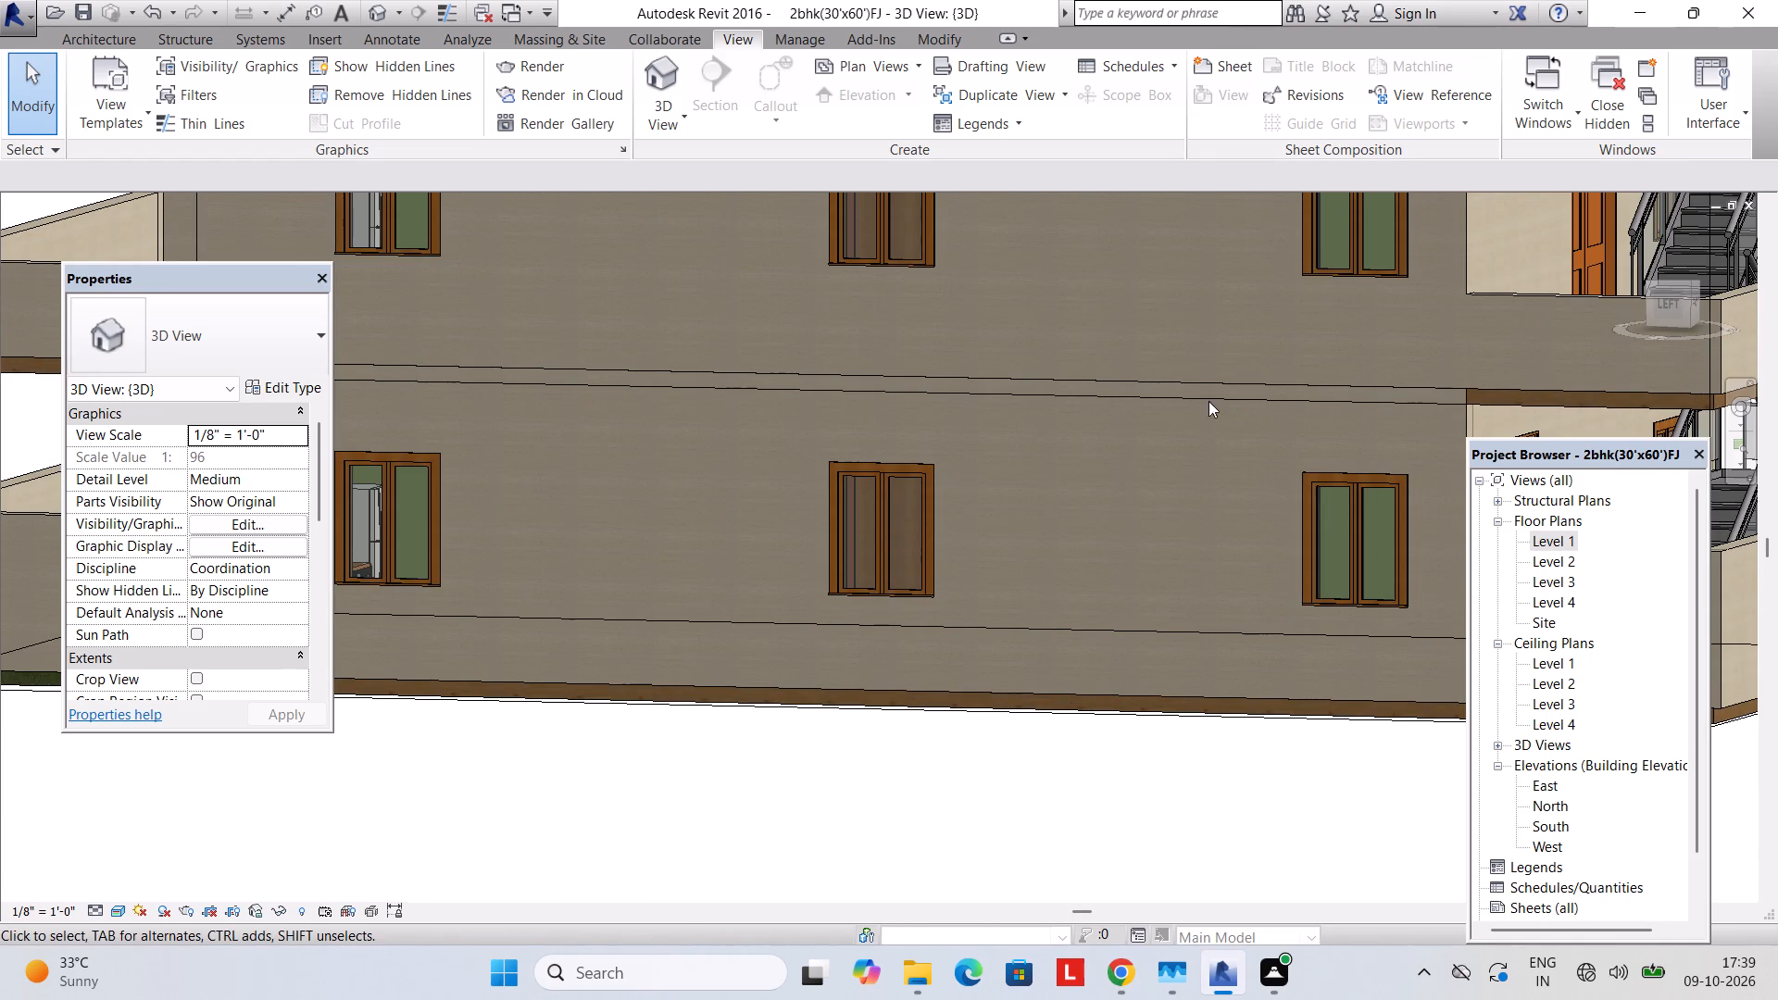
left_click(1067, 691)
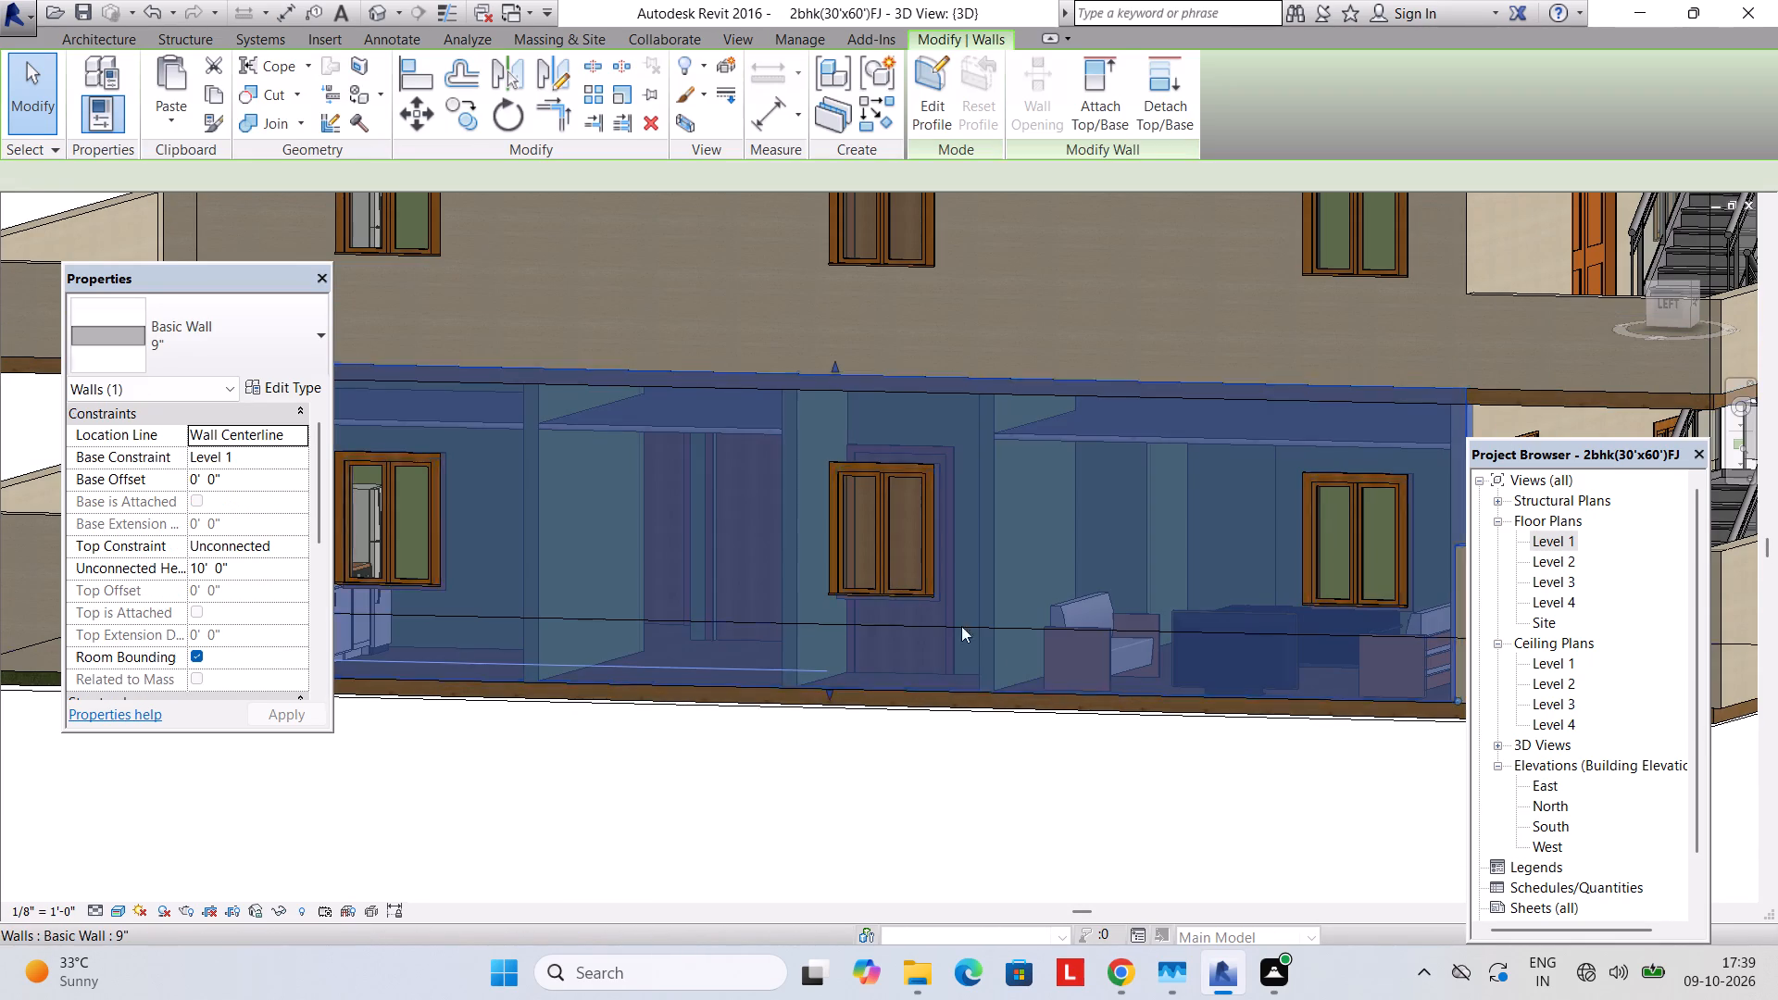
left_click(273, 907)
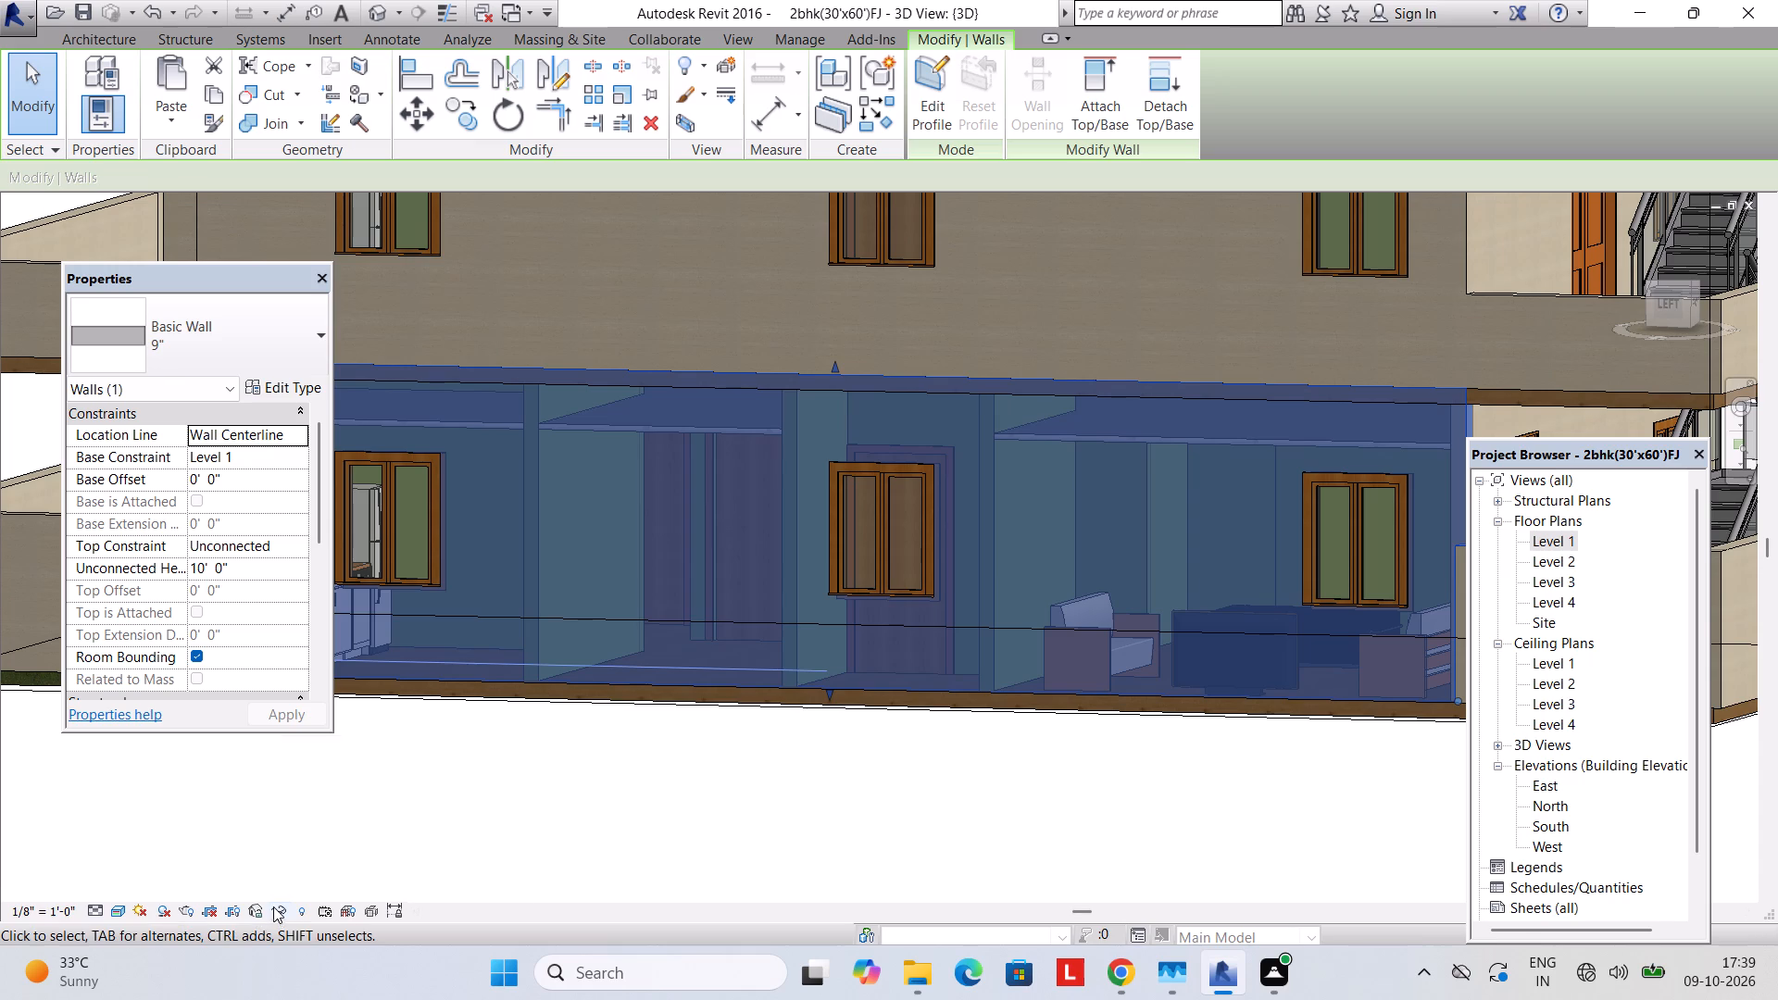
left_click(317, 847)
Select all four 2' x 4' ACT System ceilings and set their height offset from Level 1 to 9'.
middle_click_drag(632, 684, 707, 469)
middle_click_drag(703, 494, 698, 603)
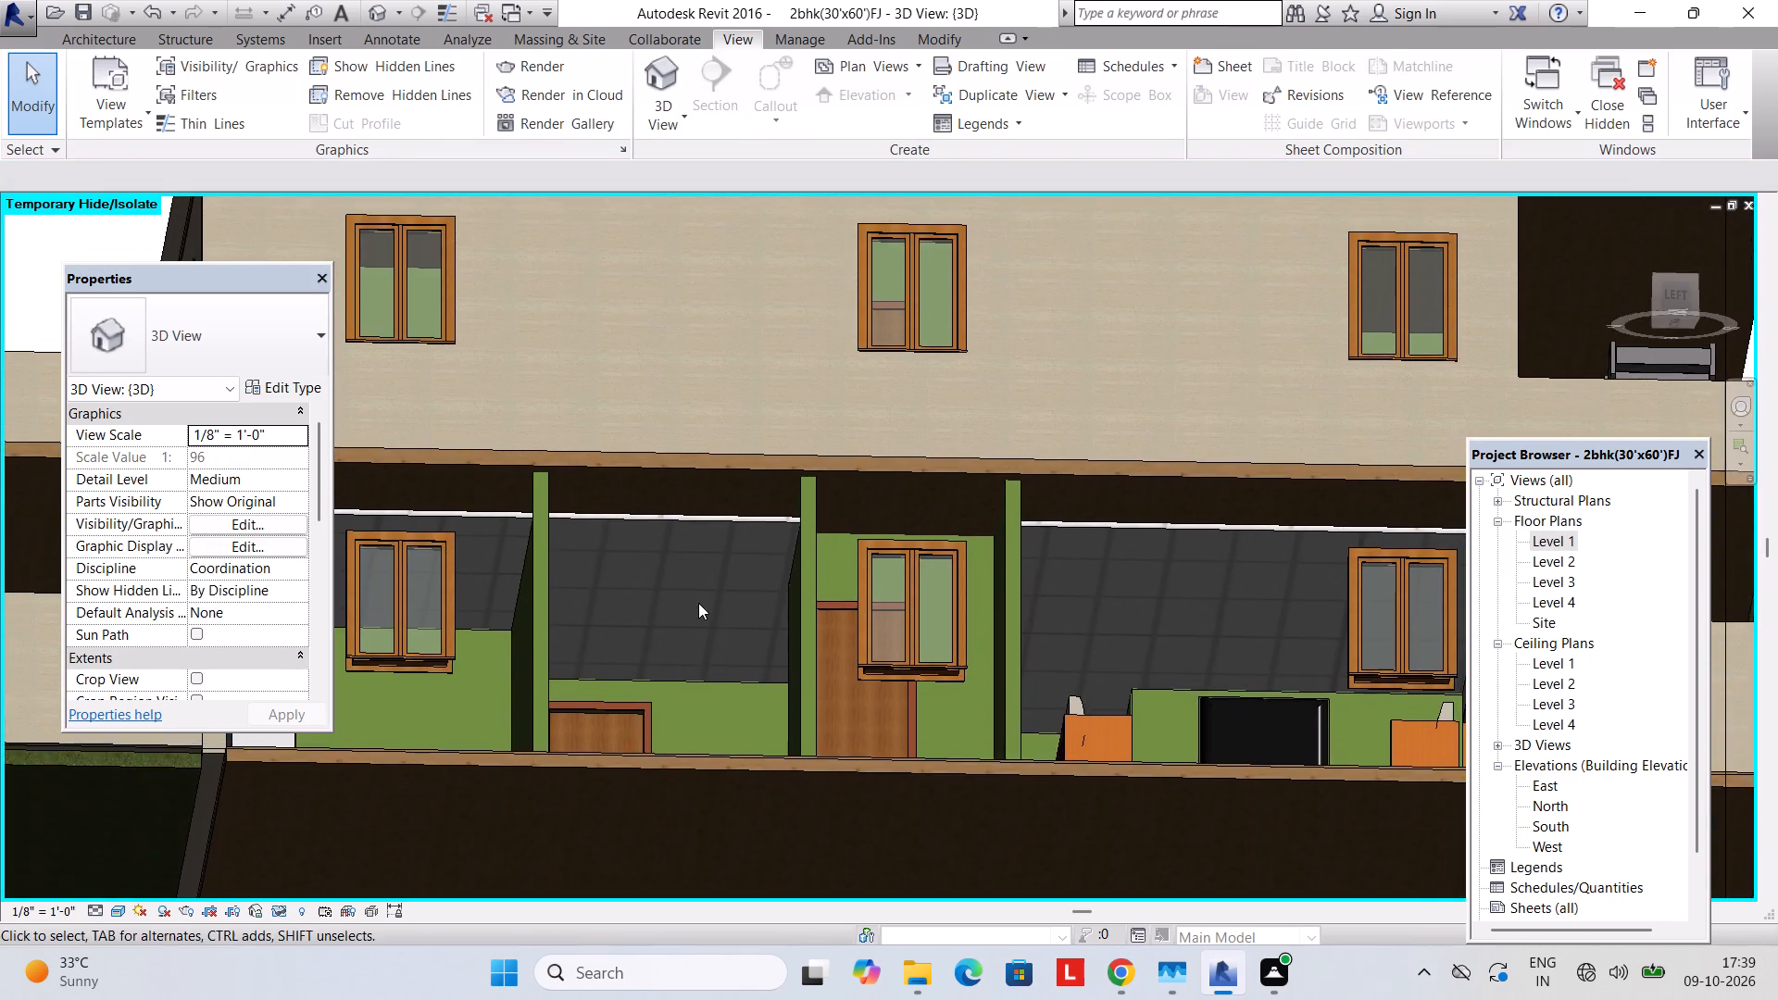
middle_click_drag(697, 628, 687, 689, "shift")
left_click(701, 522)
type("sa")
left_click(228, 450)
left_click_drag(228, 449, 159, 459)
type("9'")
key("Return")
key("Return")
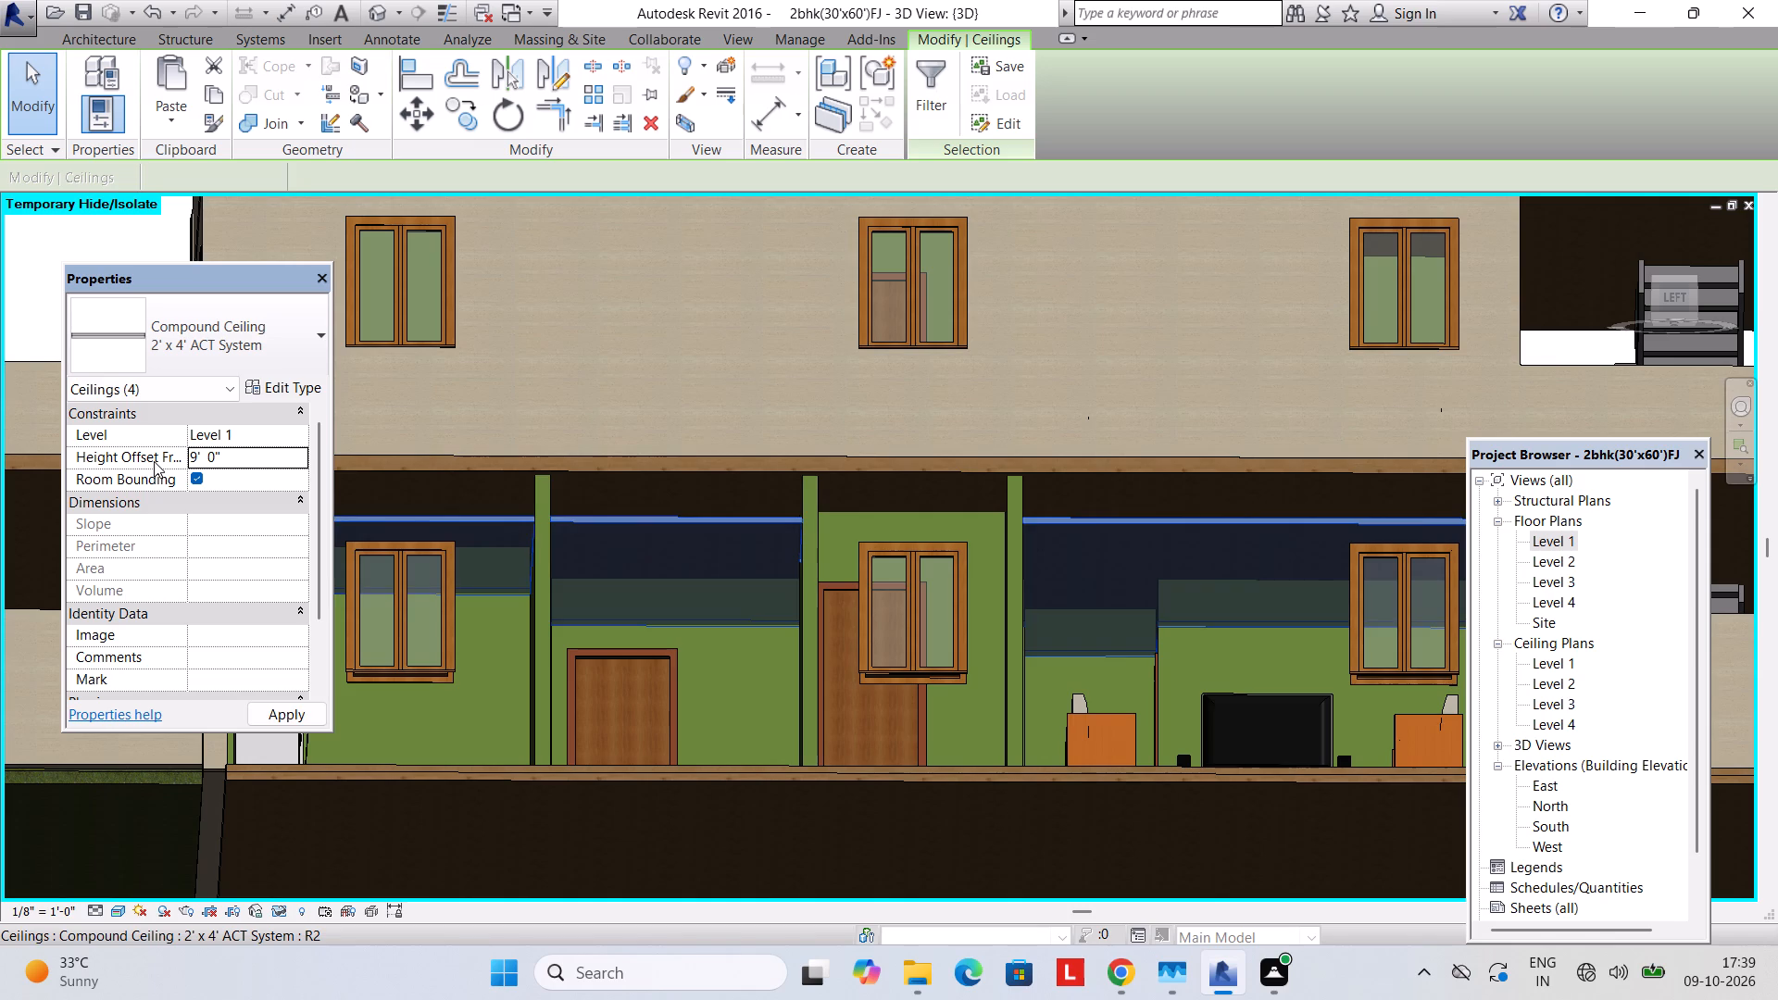
For the Finish 2 [5] layer of the 2' x 4' ACT System ceiling type, create a new material named ceiling white.
left_click(282, 384)
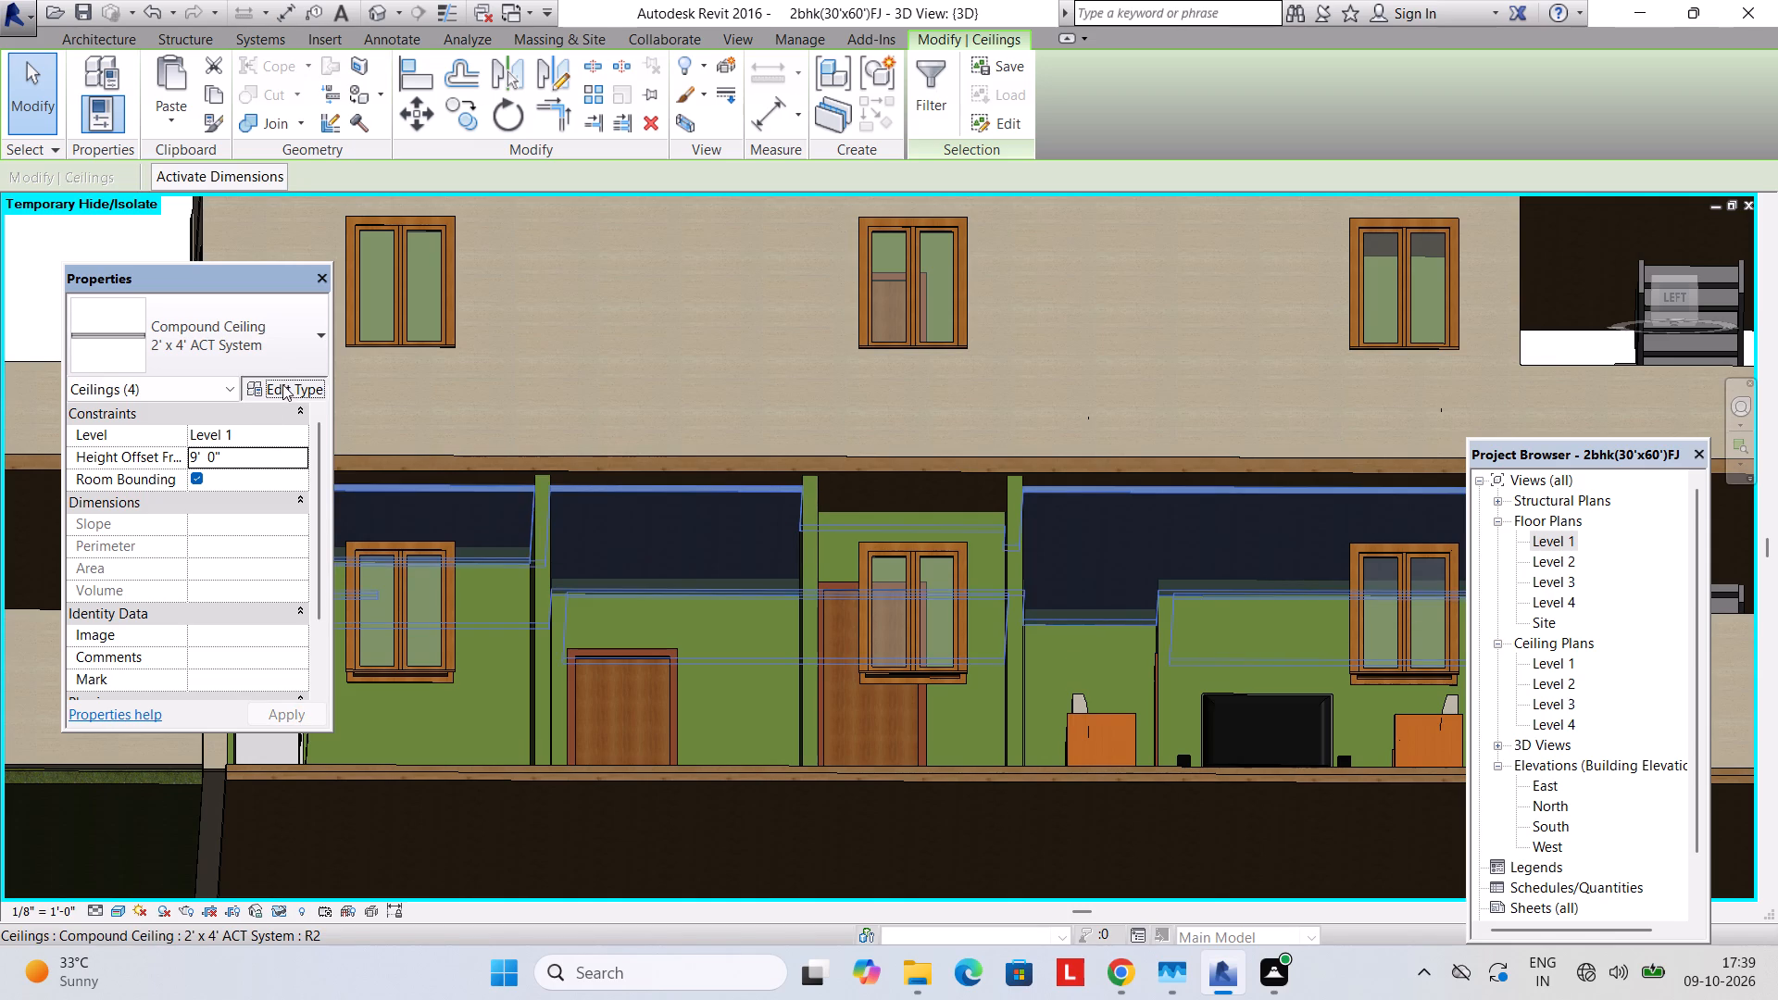
left_click(941, 361)
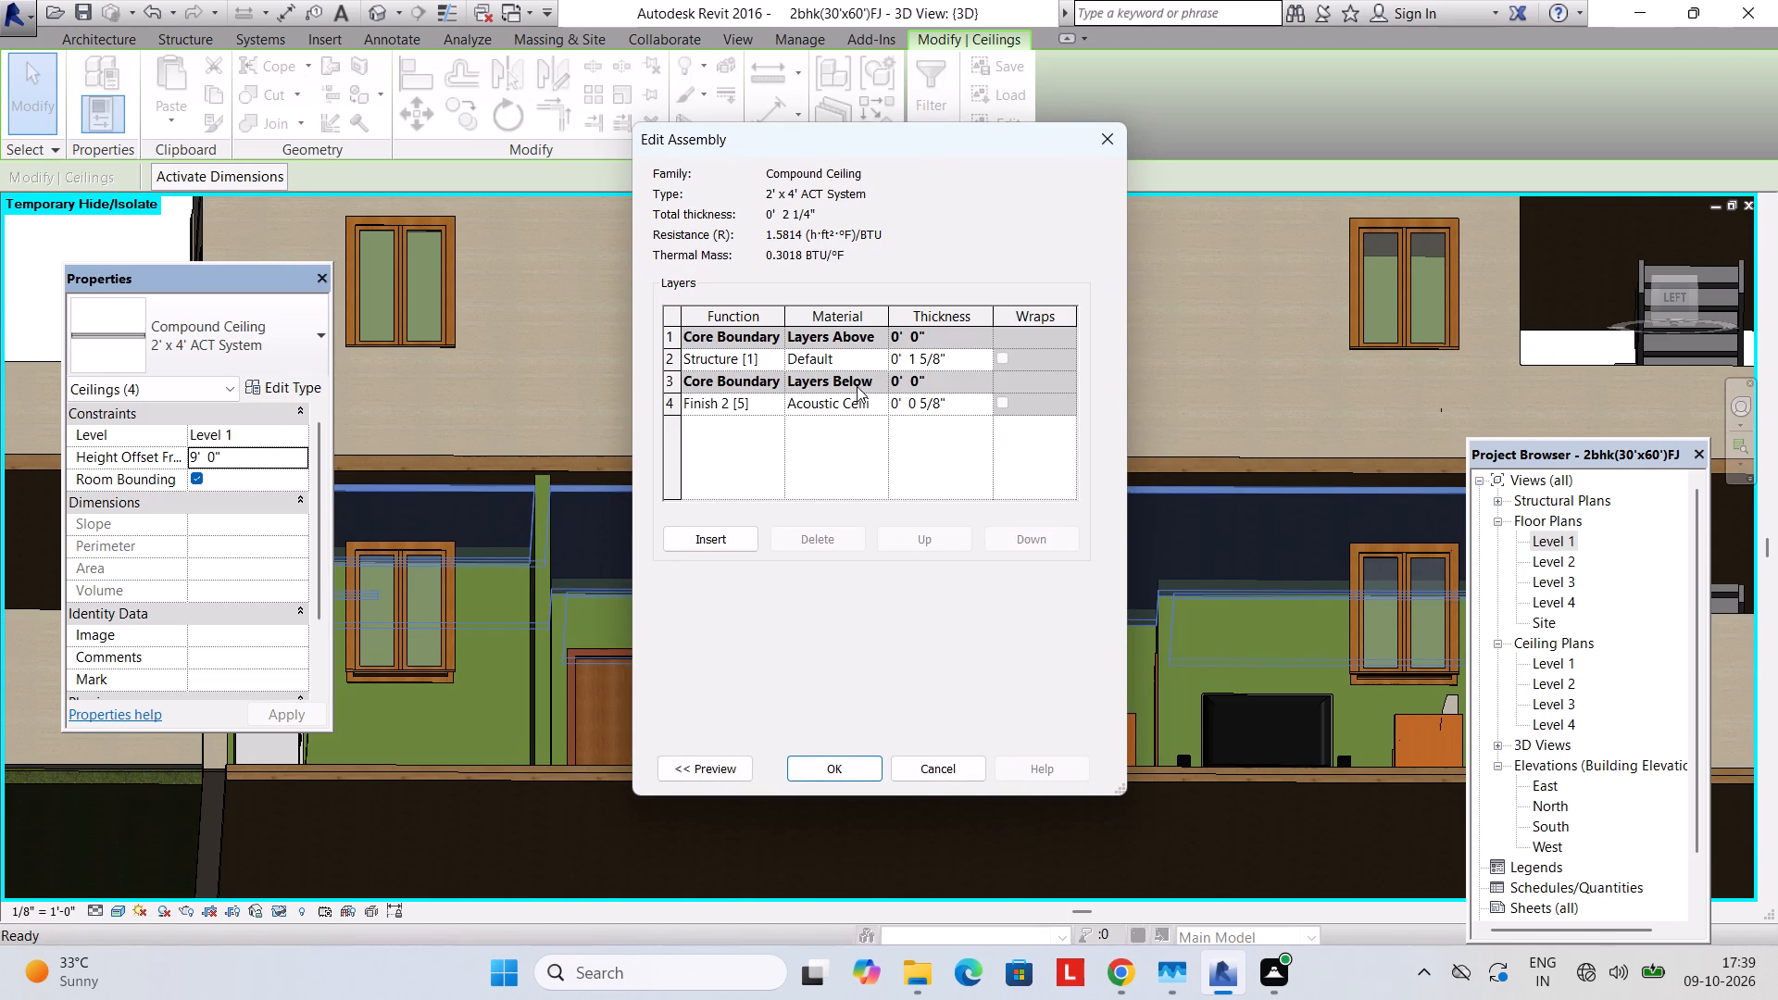
left_click(875, 399)
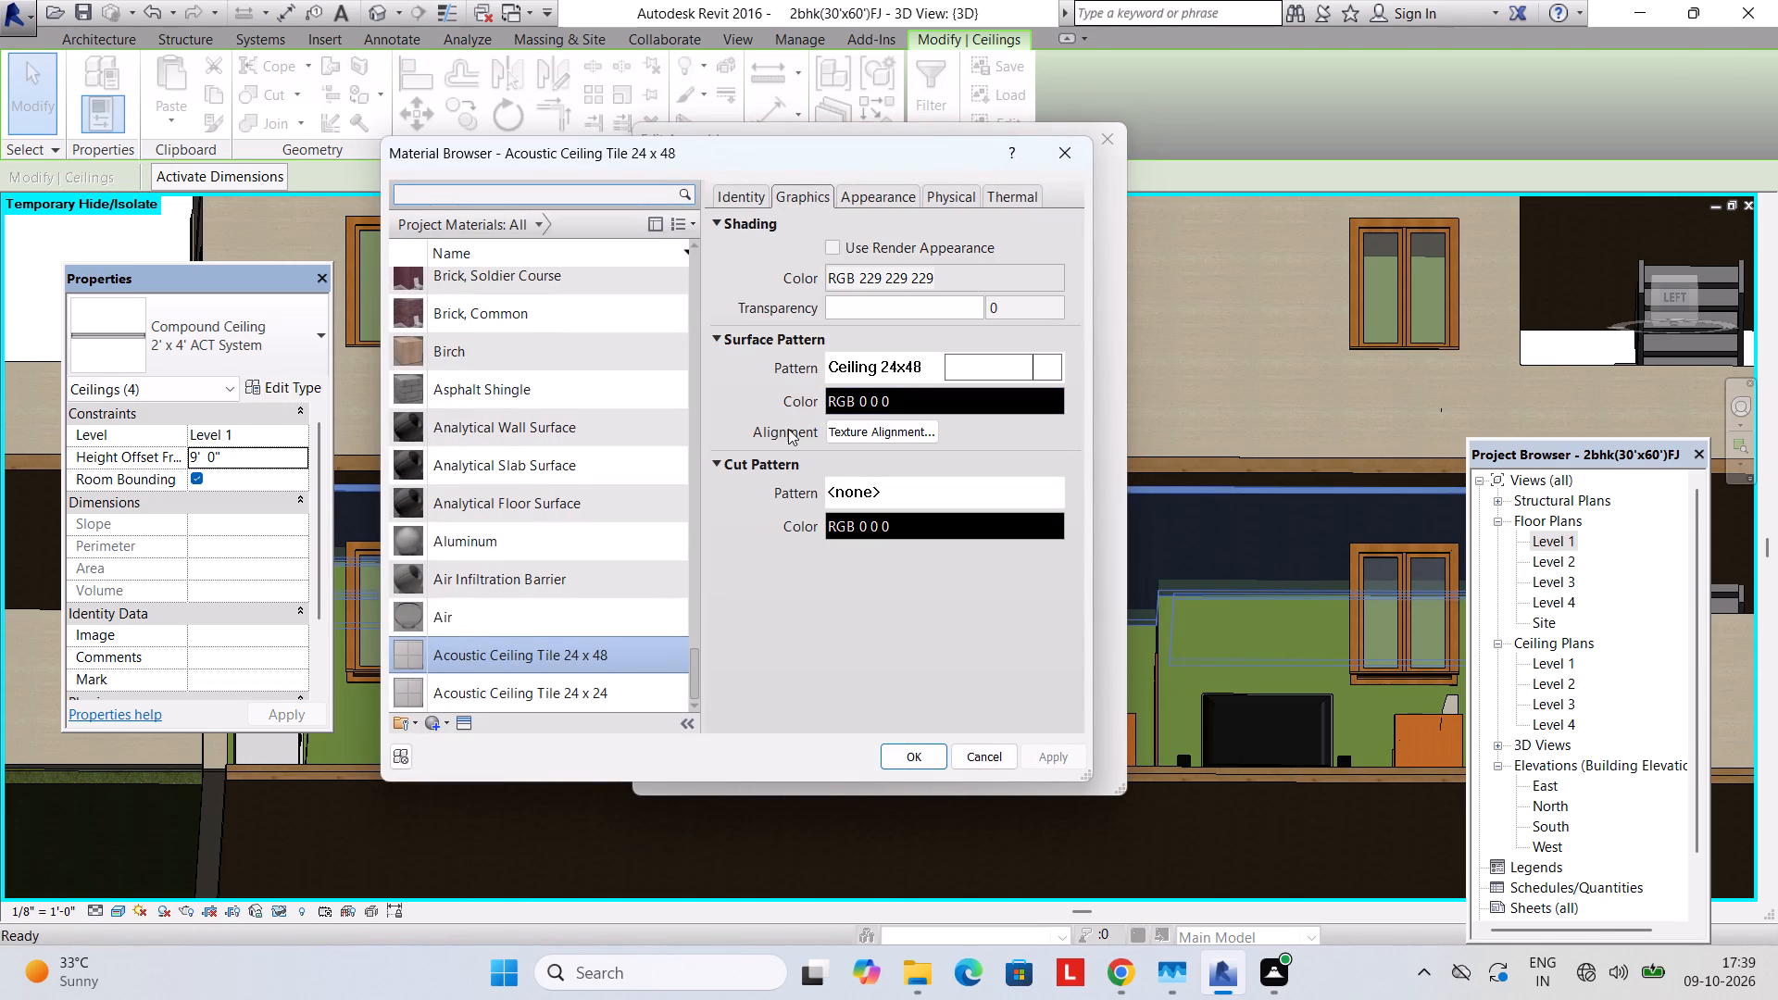
left_click(442, 727)
left_click(507, 744)
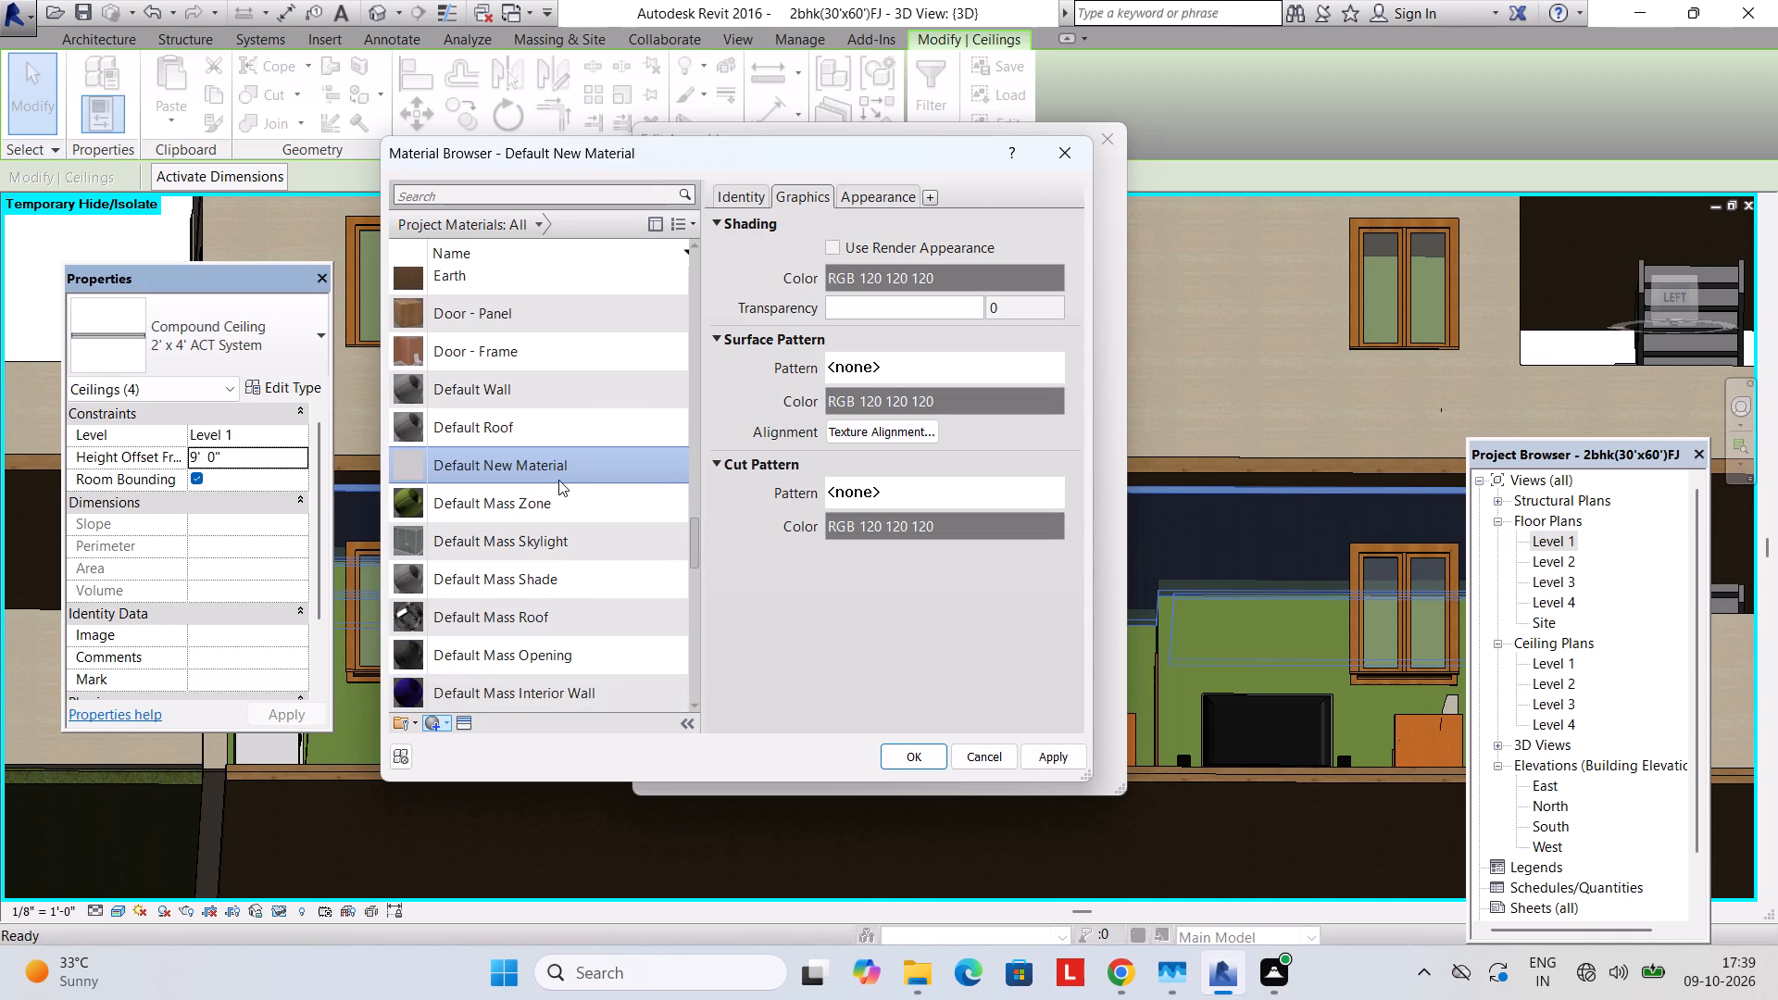
right_click(557, 474)
left_click(615, 538)
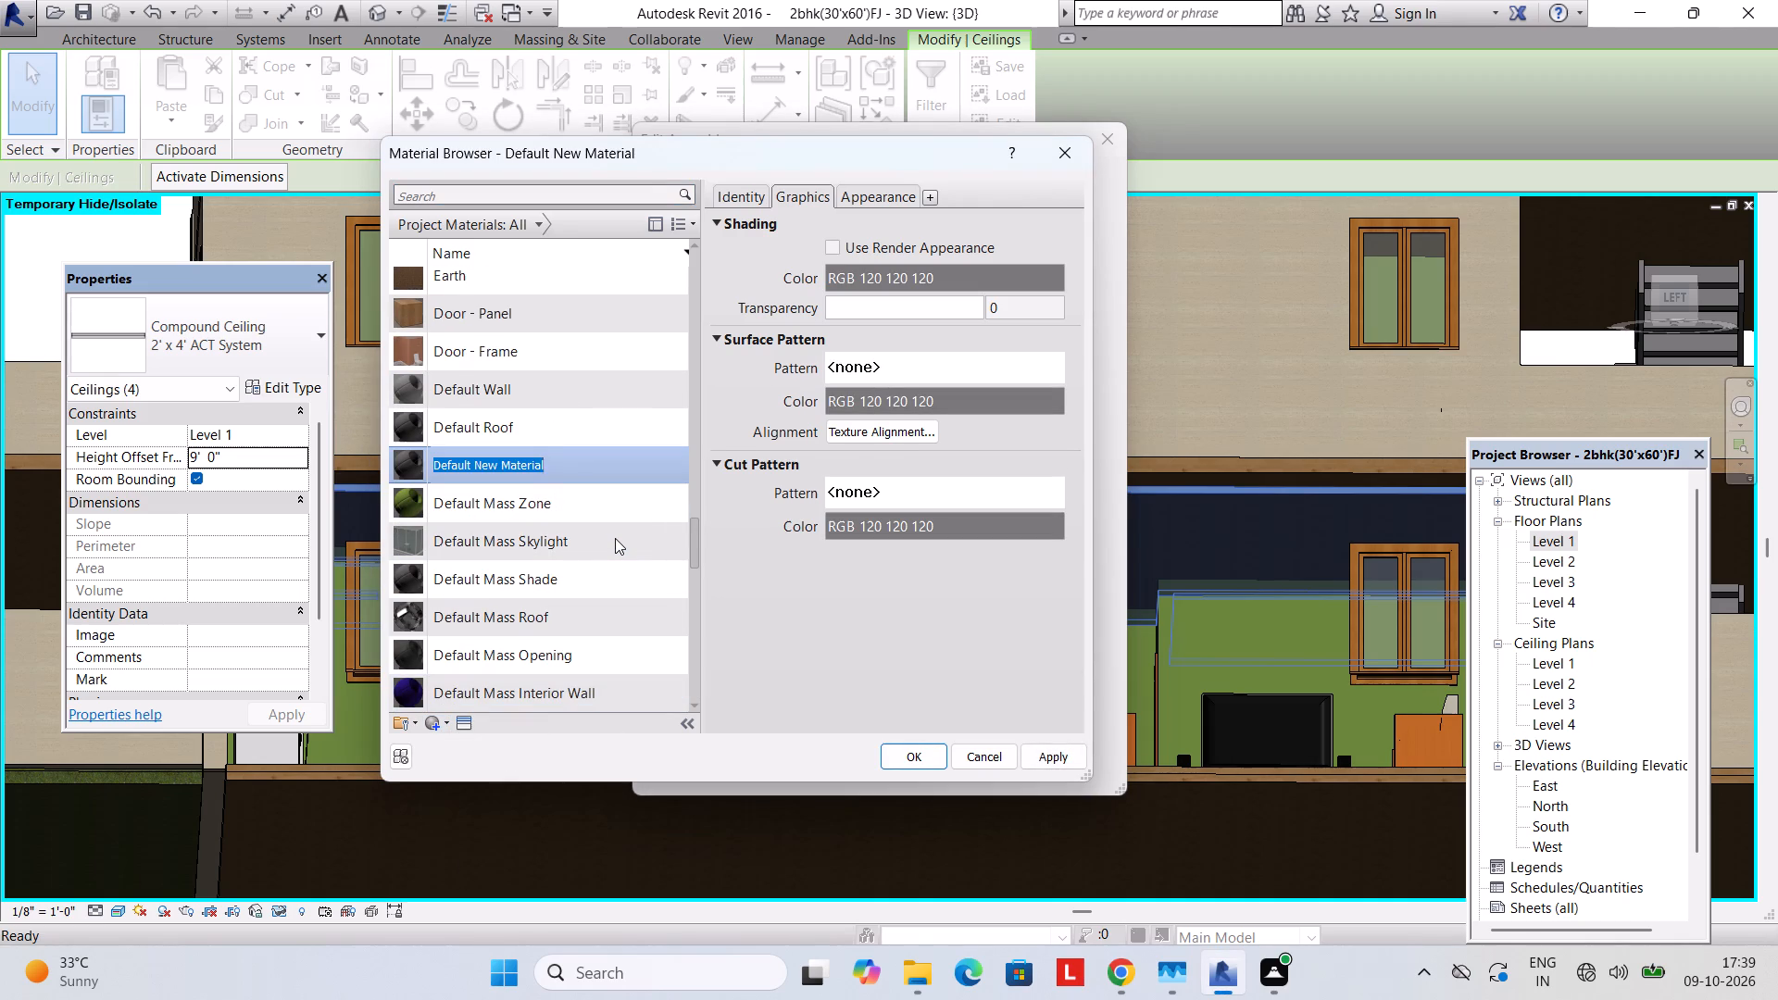
type("ceilin")
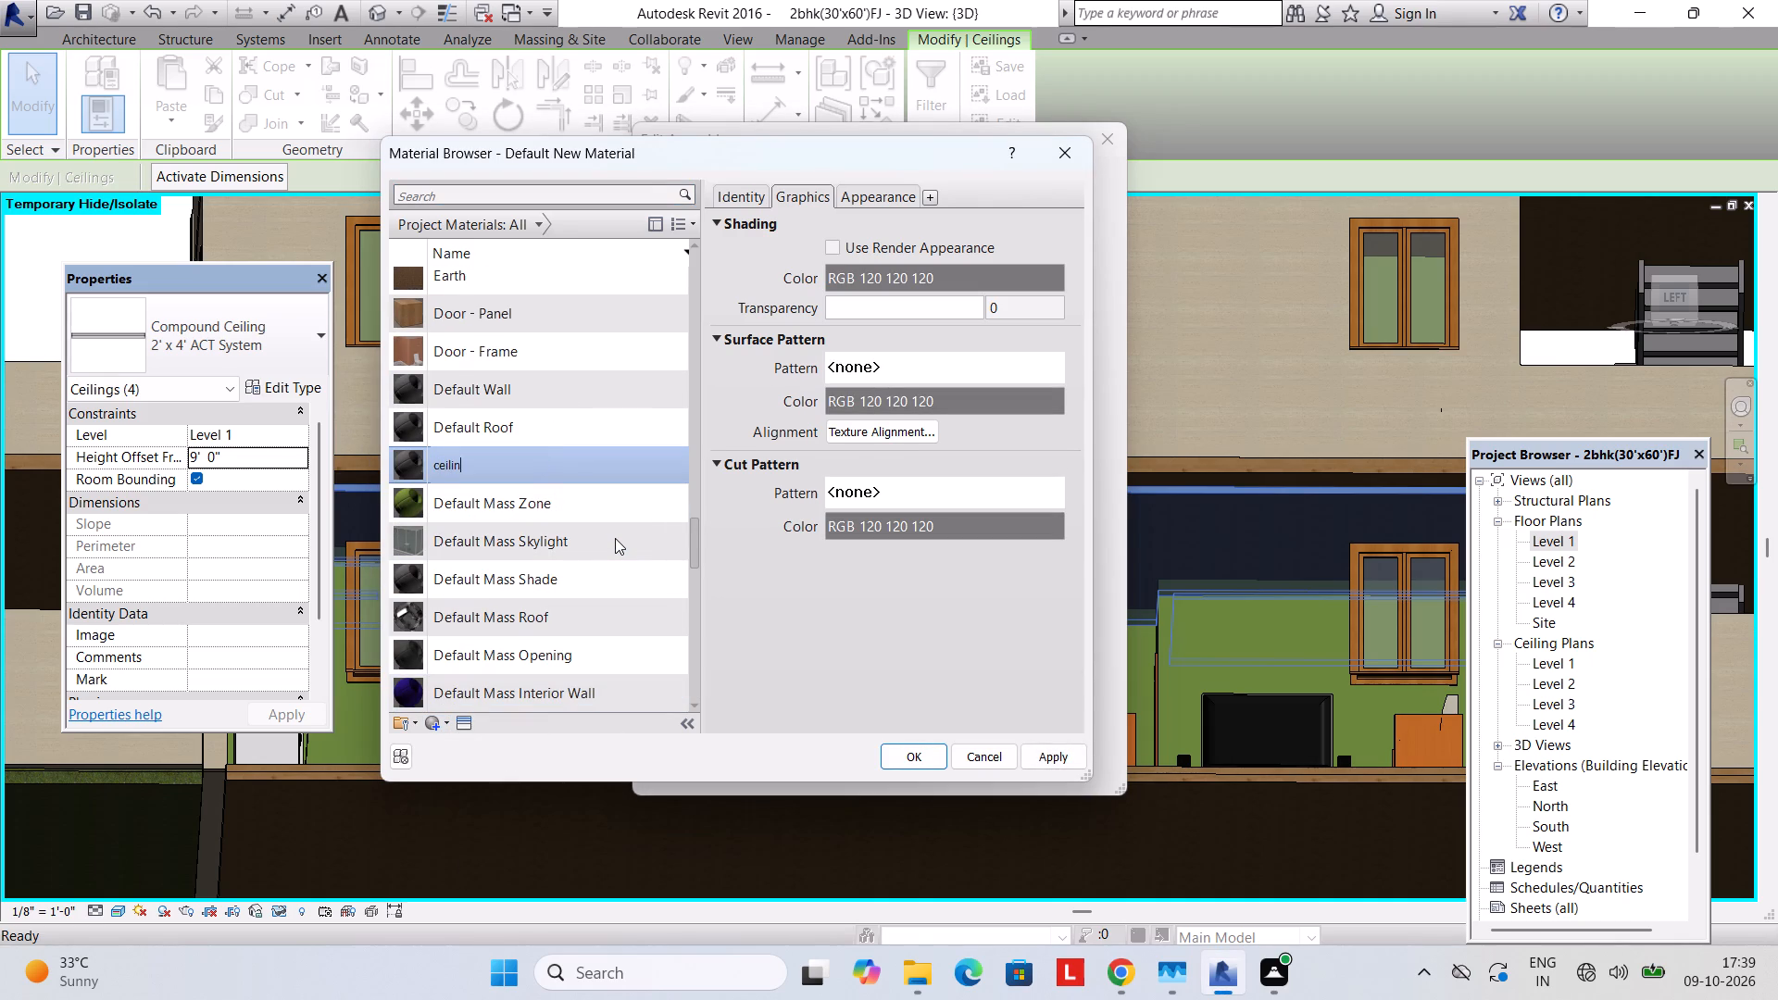
type("g white")
Find the Olive asset with a ceiling search, assign it to ceiling white, and use its render appearance for shading.
left_click(460, 726)
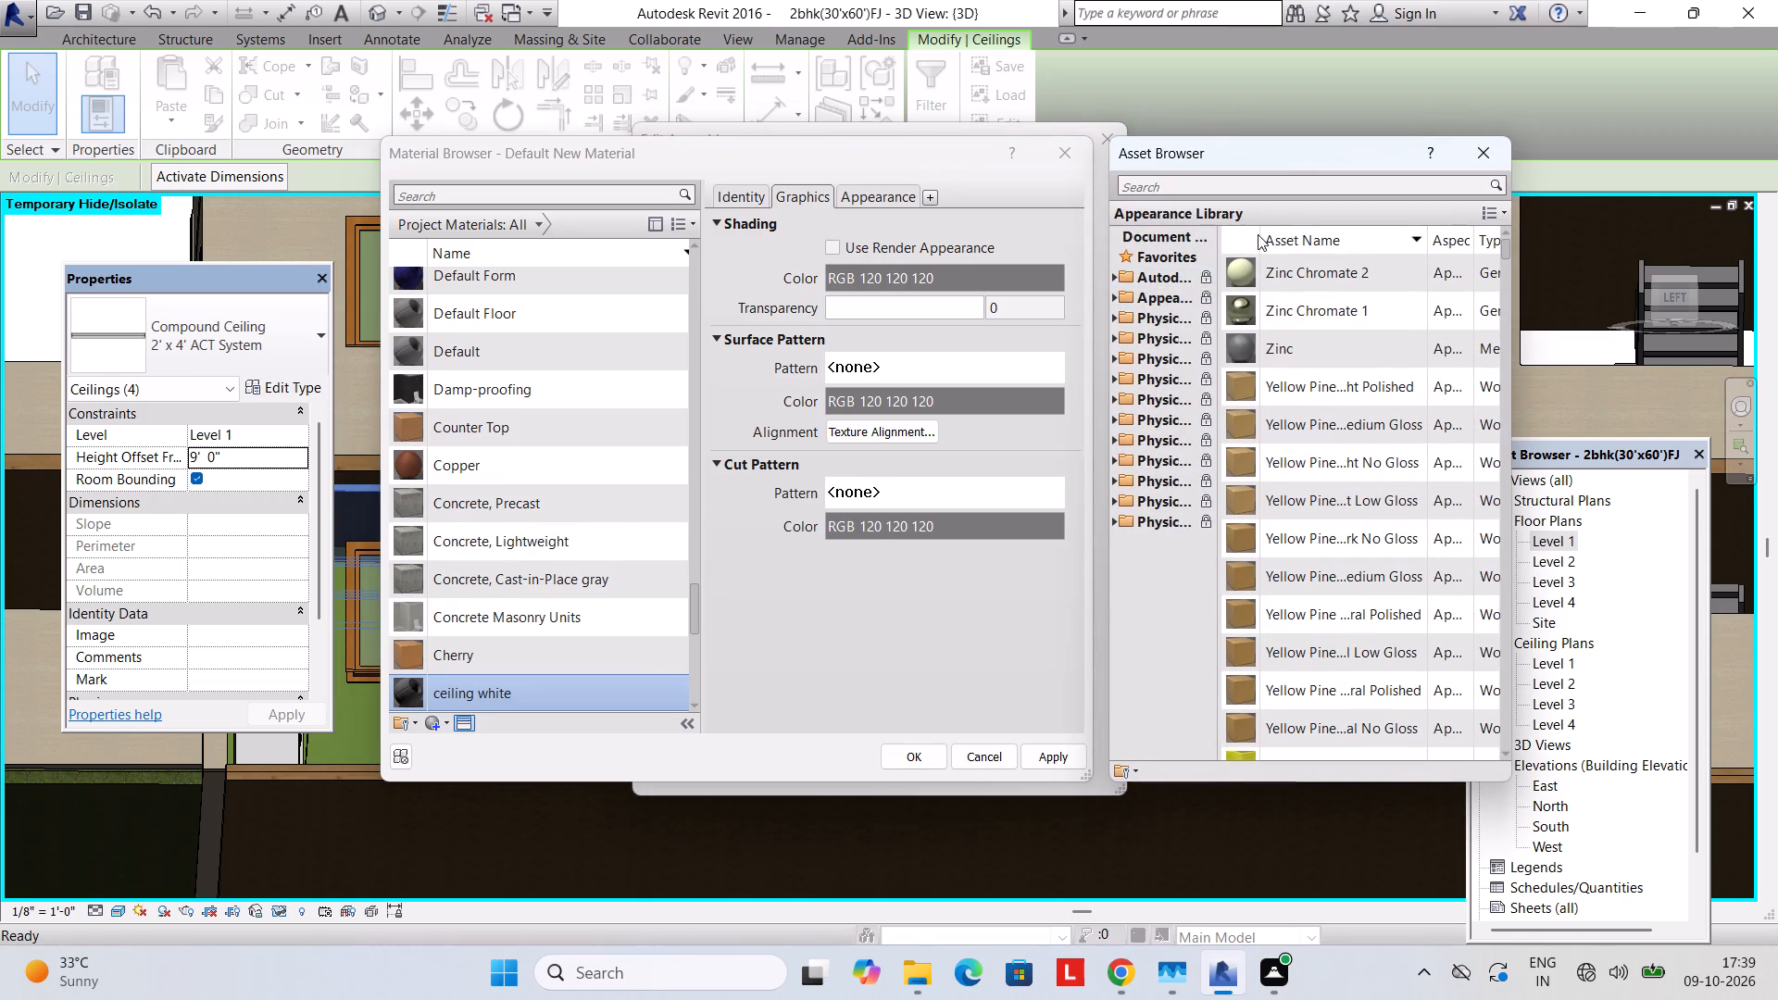
double_click(1165, 301)
scroll(1198, 599, "down", 1)
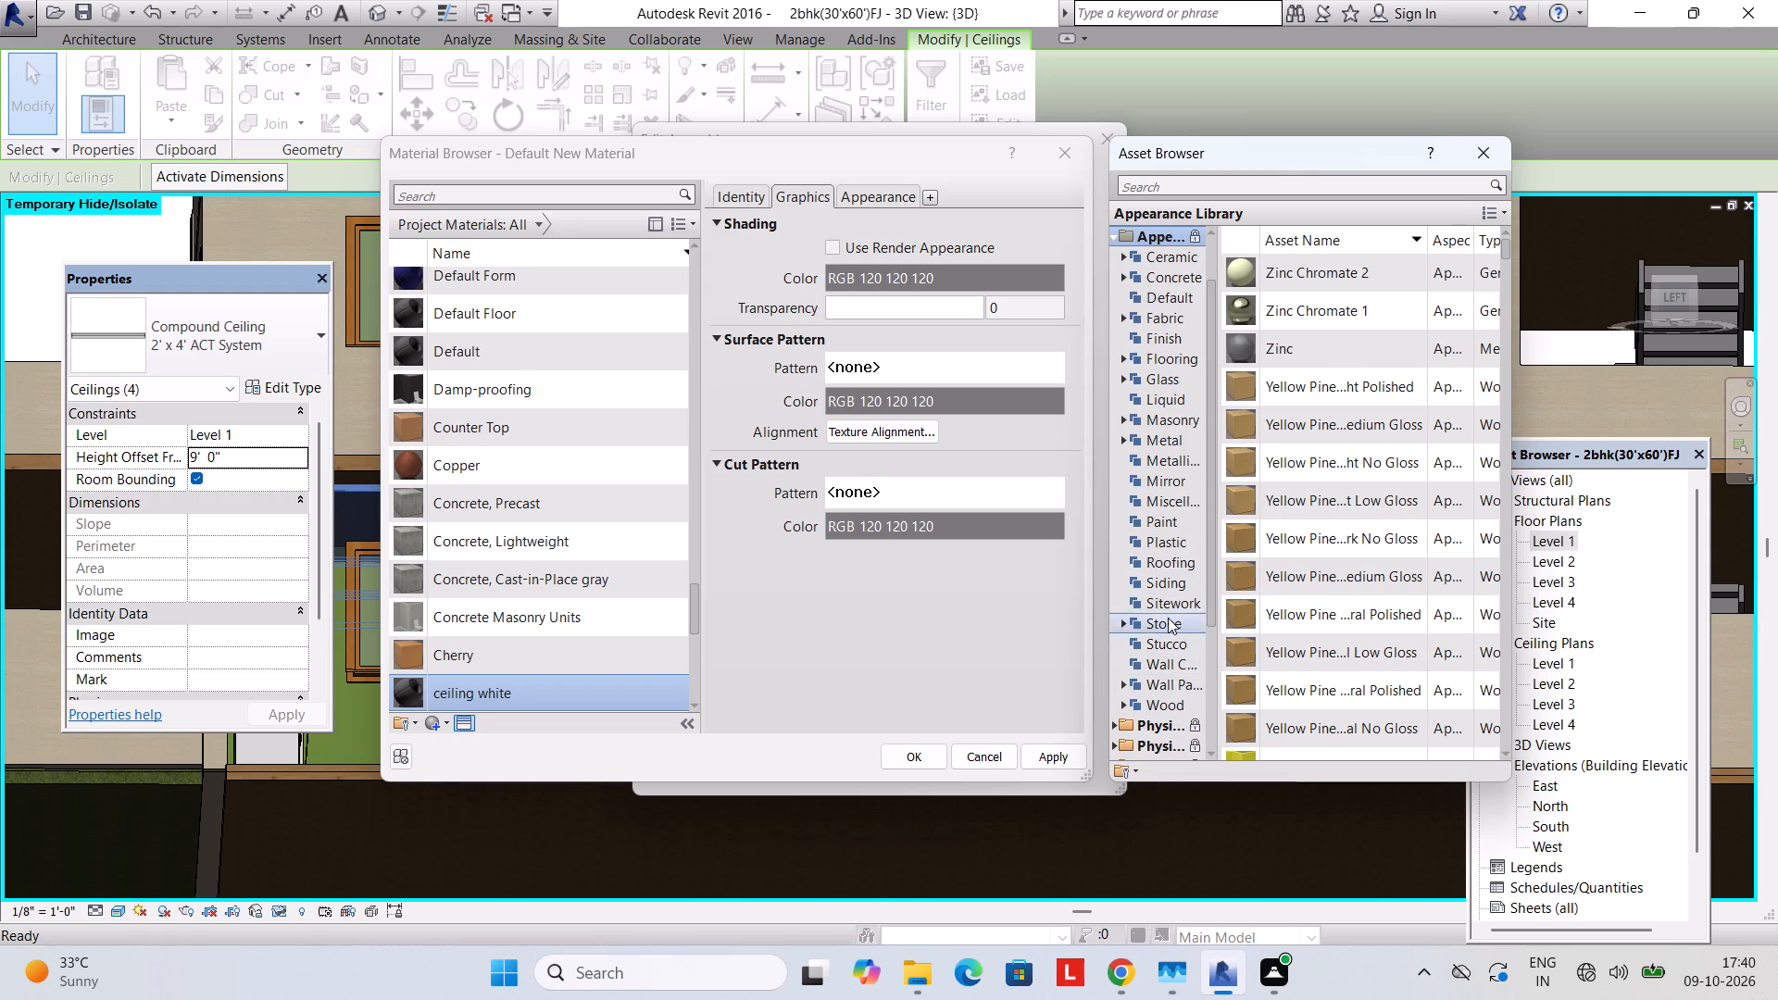
left_click(1214, 182)
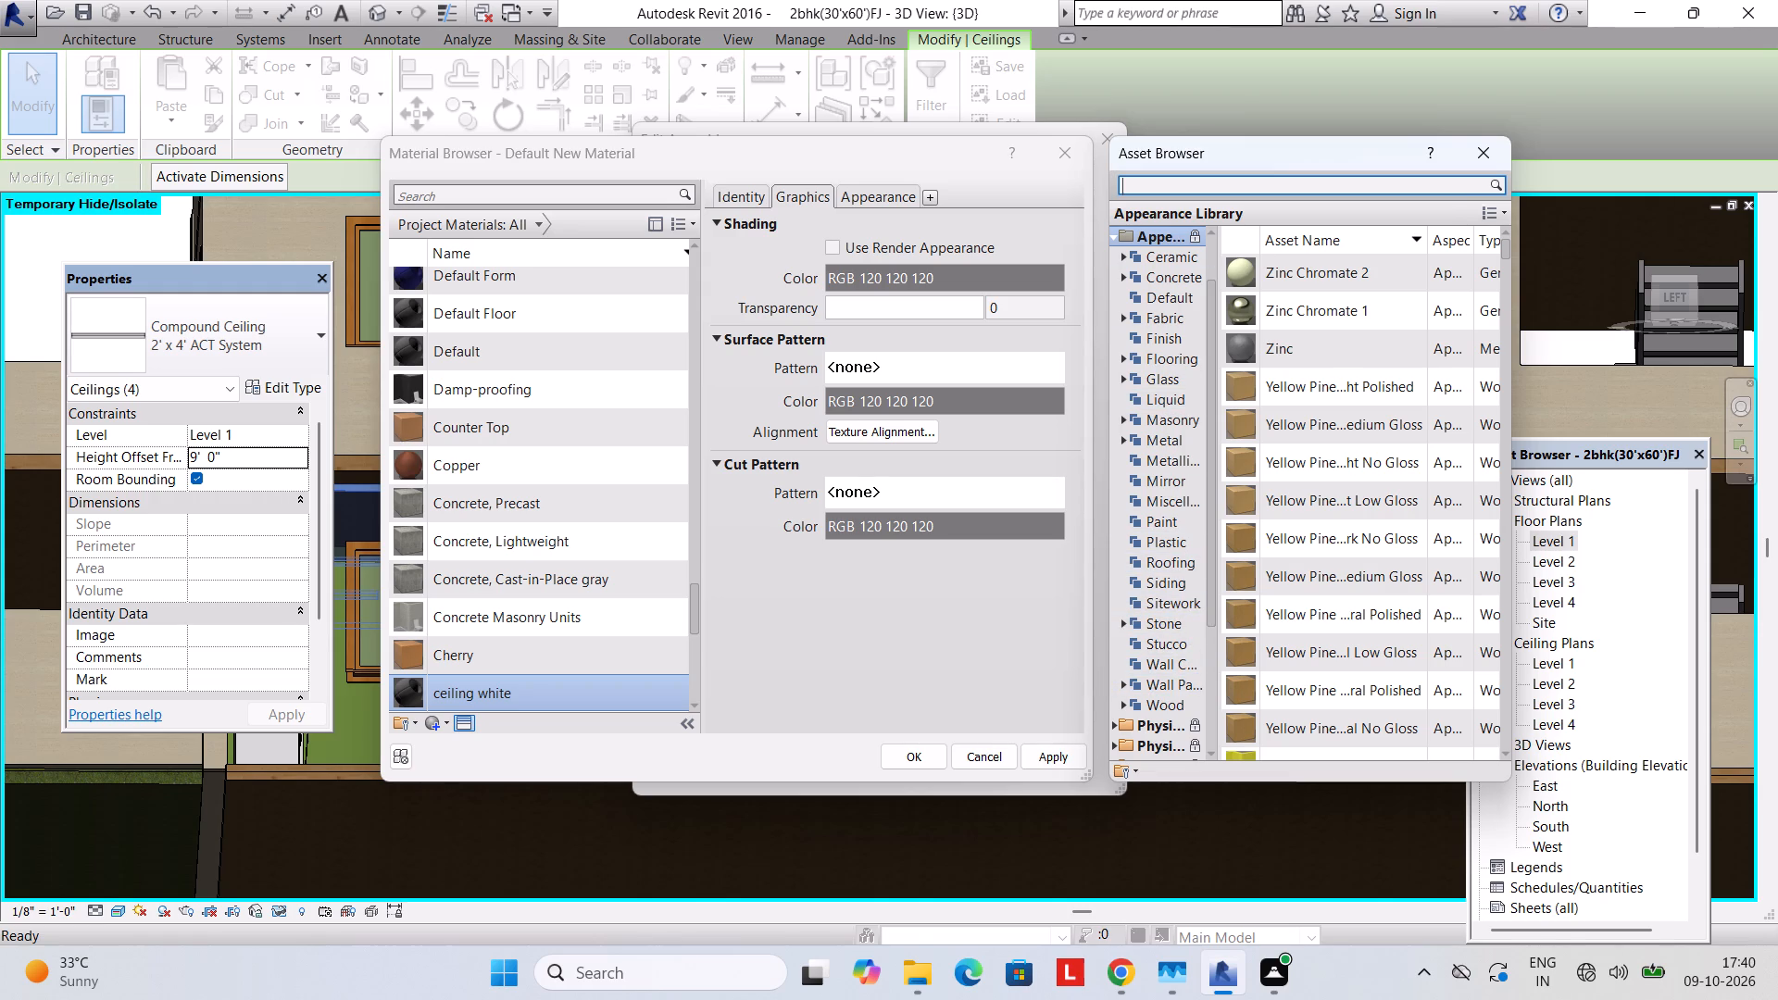
type("ceiling")
key("Return")
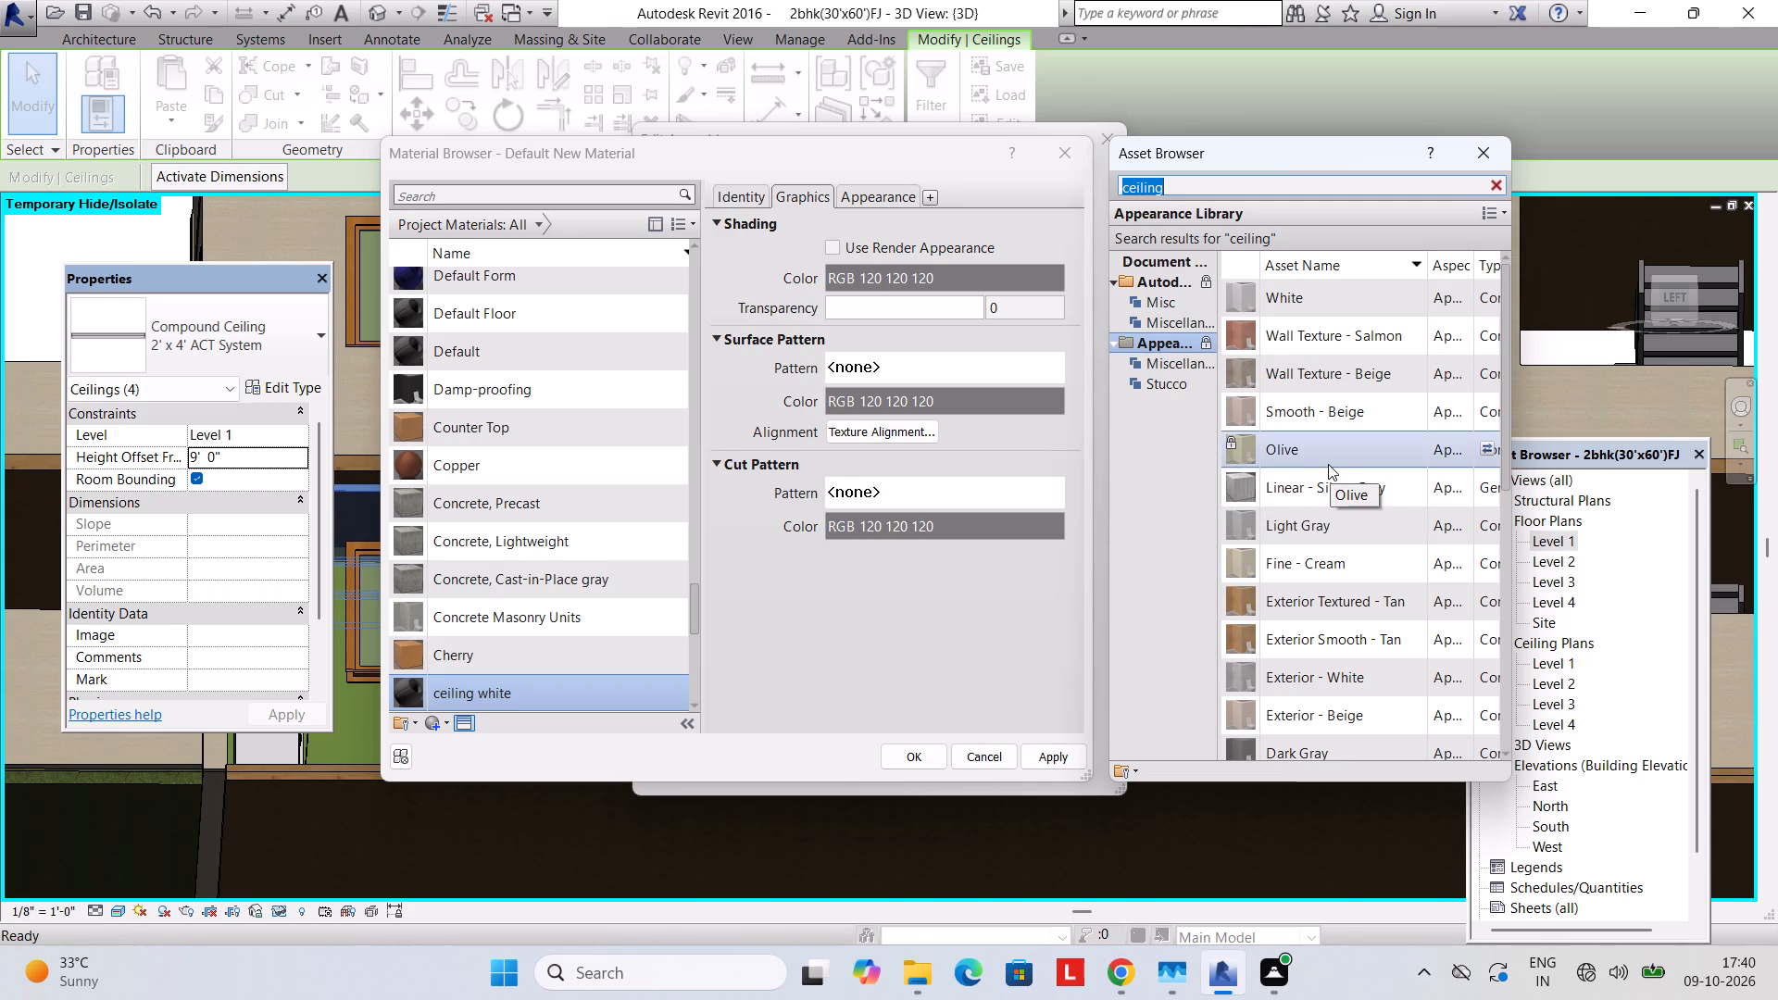
left_click(1328, 464)
left_click(1328, 462)
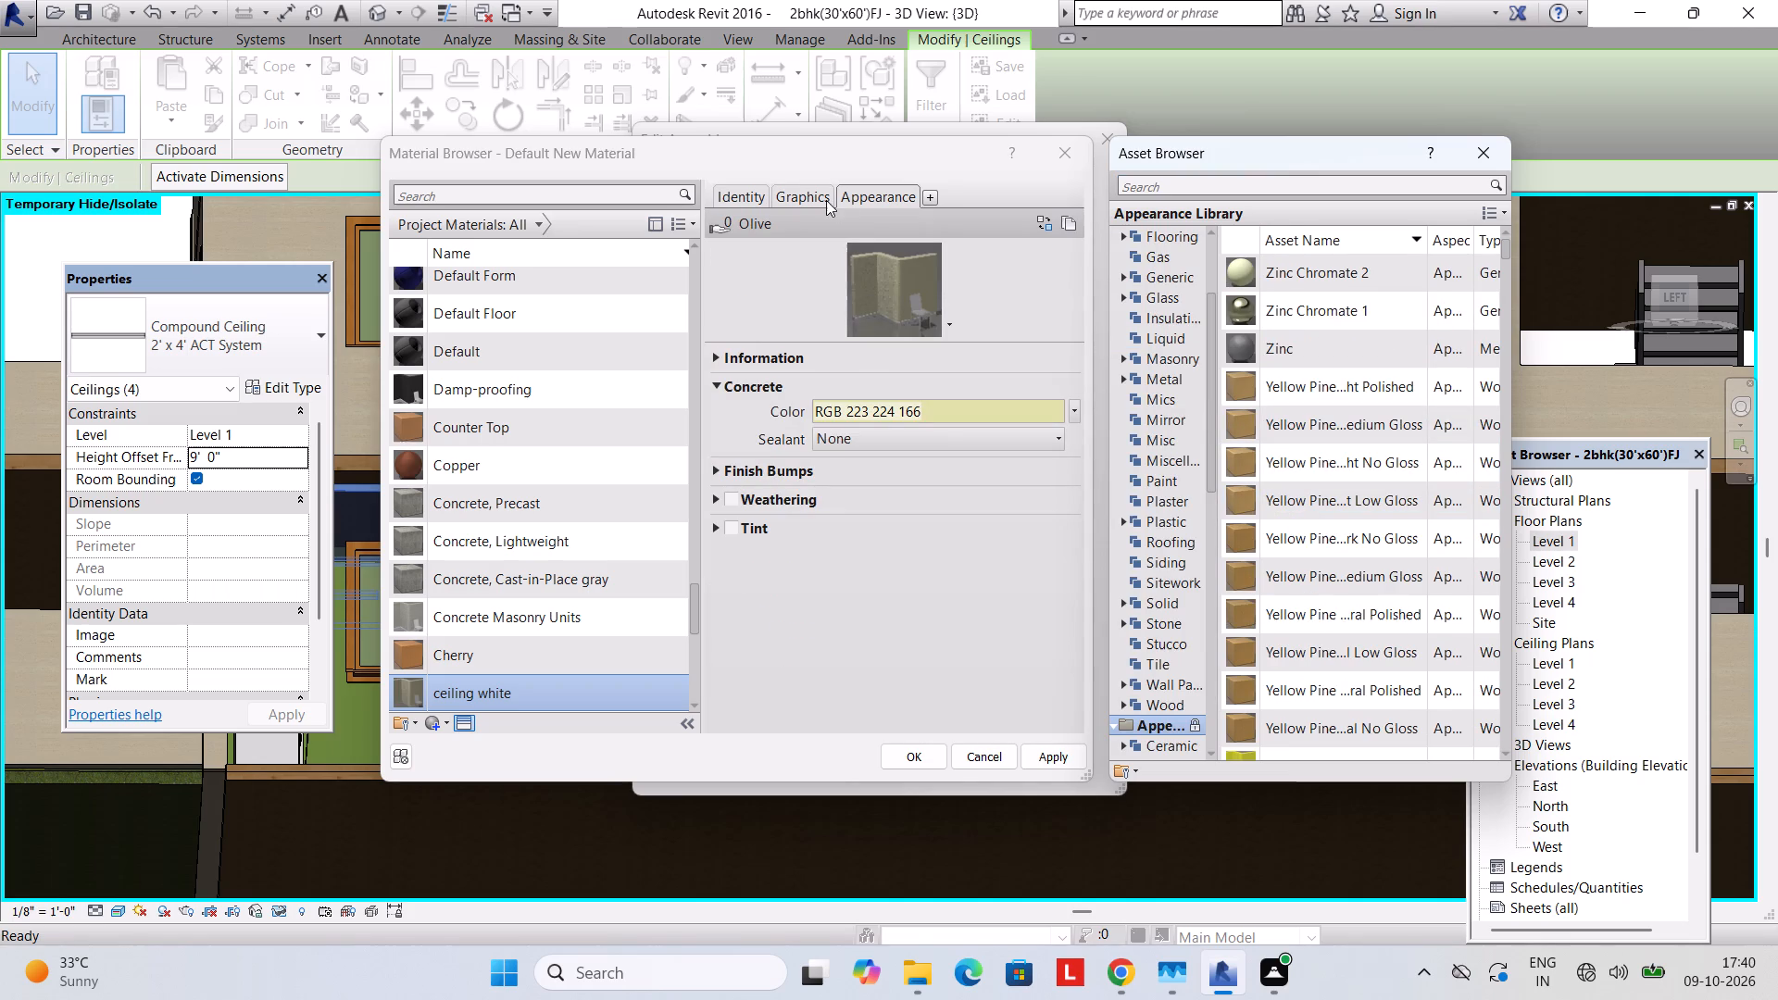
left_click(816, 194)
left_click(832, 243)
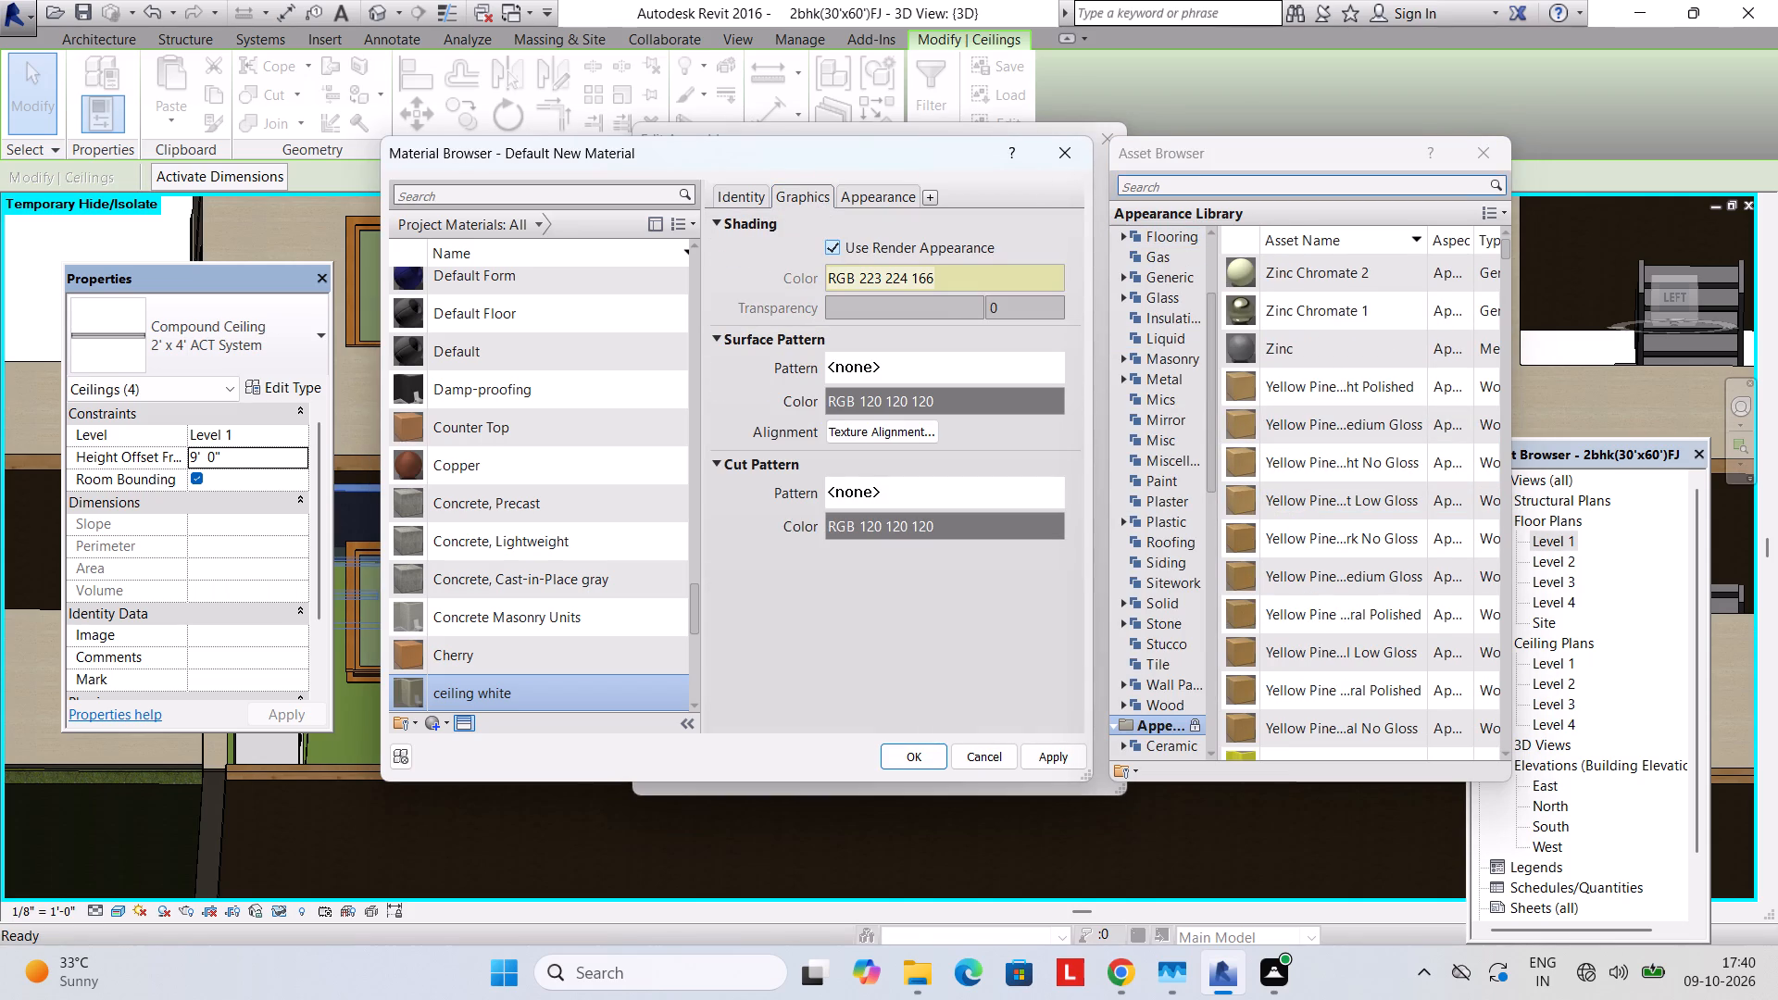
Search the appearance library for ceiling again and look through the alternative finishes.
left_click(1194, 181)
type("ceiling")
key("Return")
scroll(1337, 476, "down", 3)
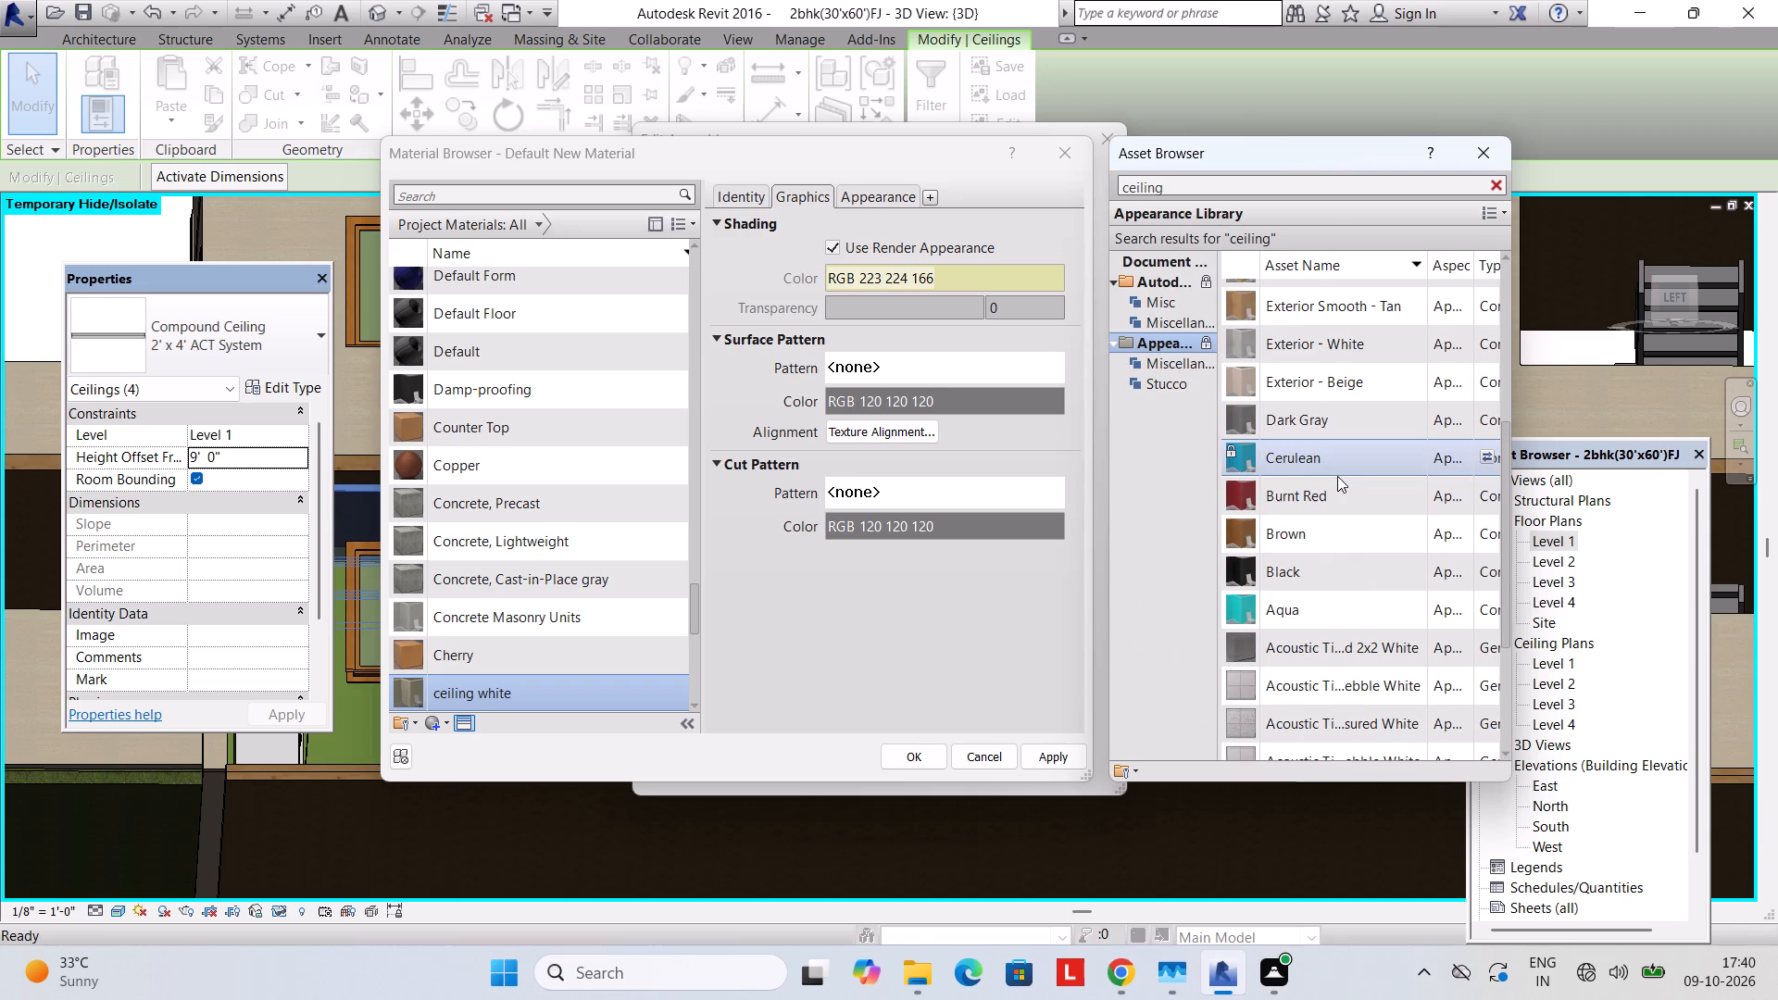
scroll(1337, 476, "down", 7)
scroll(1337, 478, "up", 4)
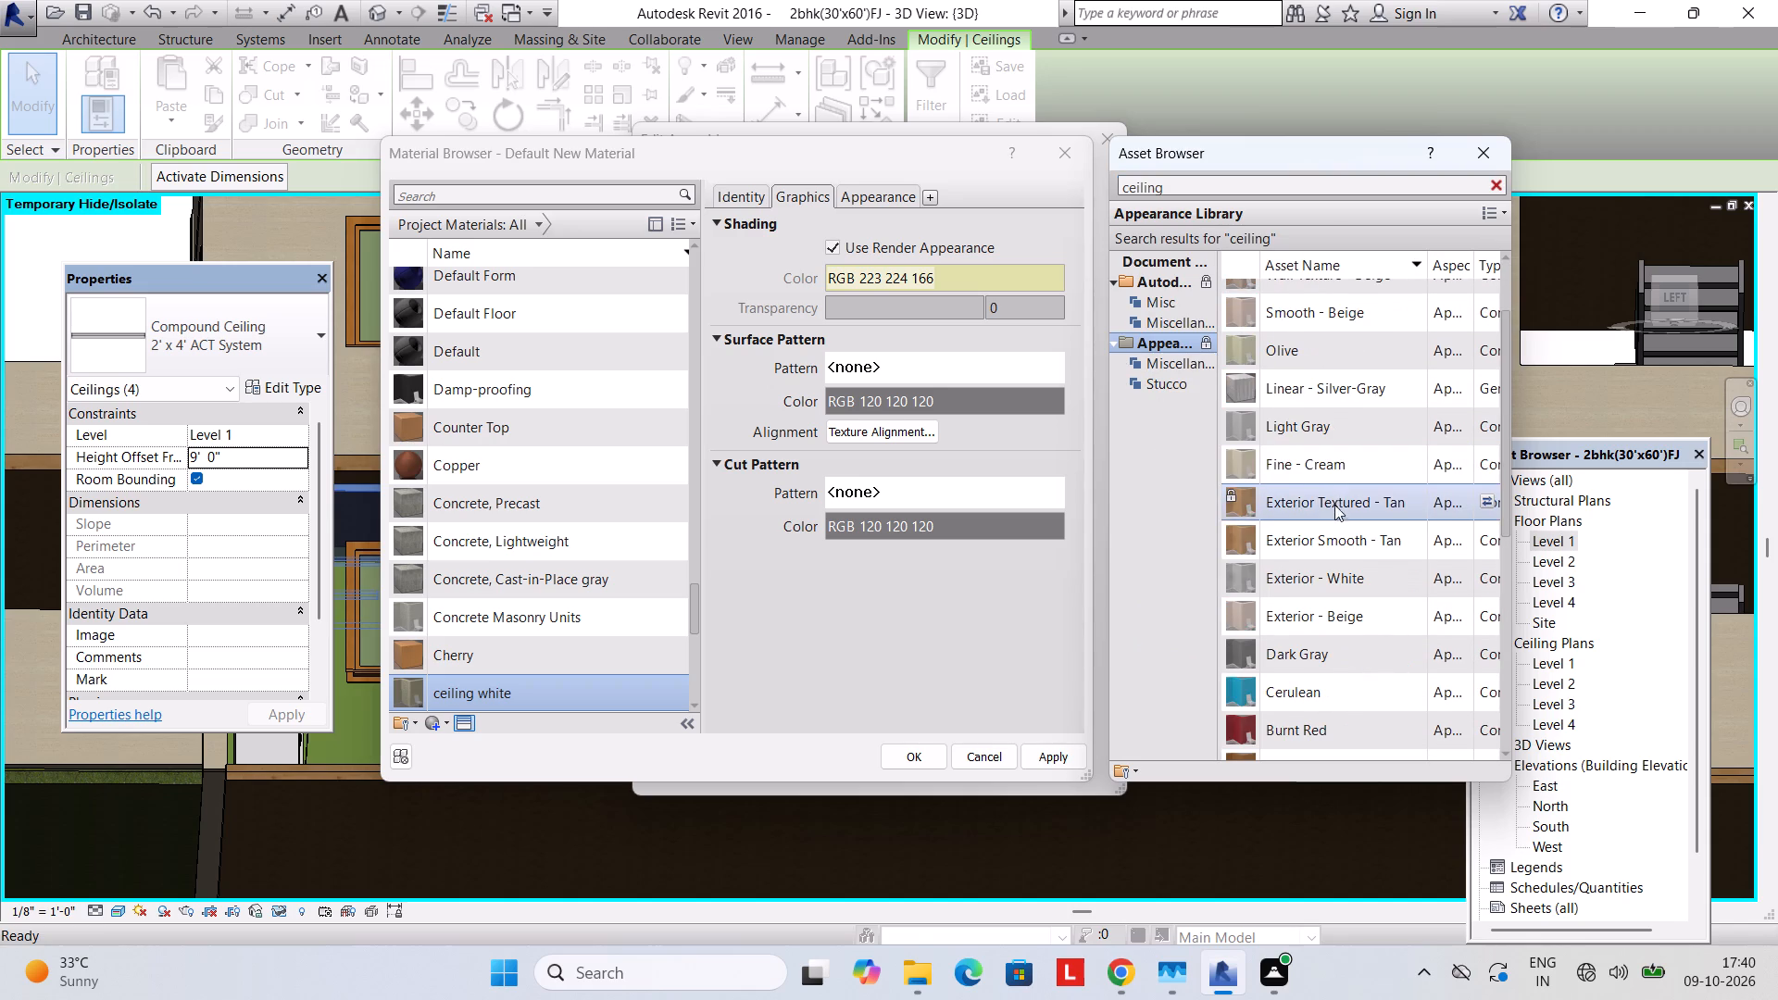
scroll(1334, 501, "up", 2)
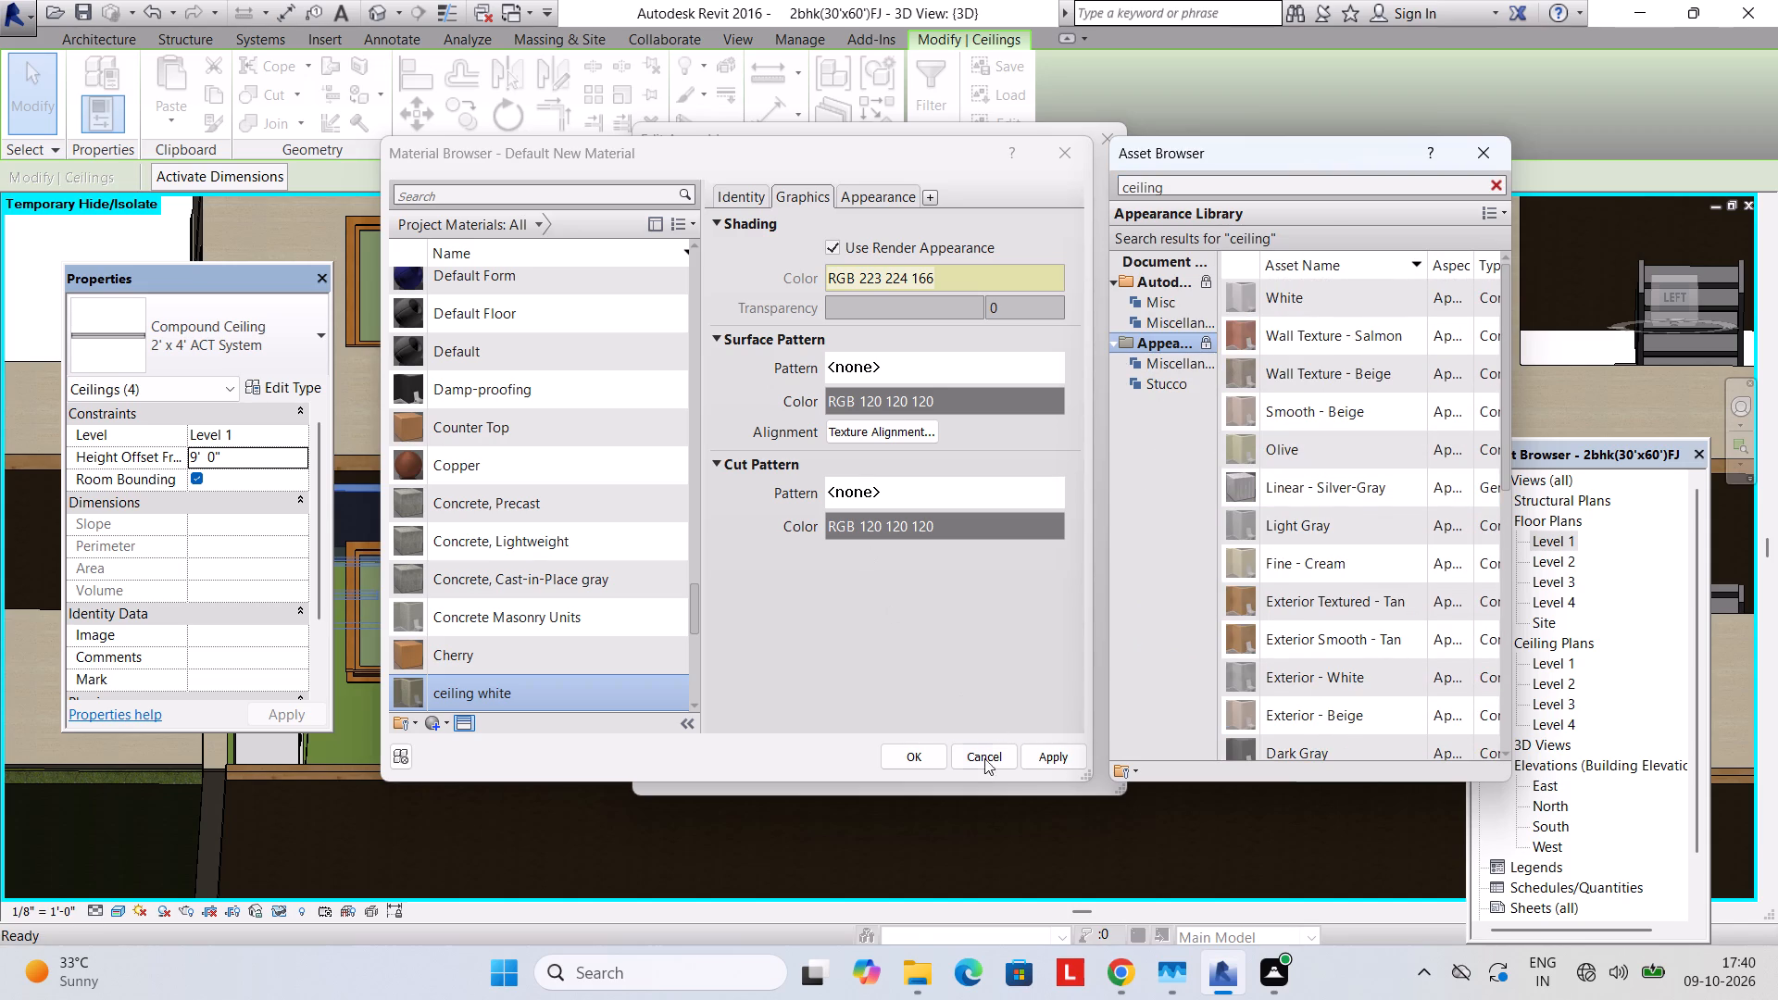
Apply the ceiling white material to the ceiling type's Finish 2 layer and close the type settings.
left_click(930, 762)
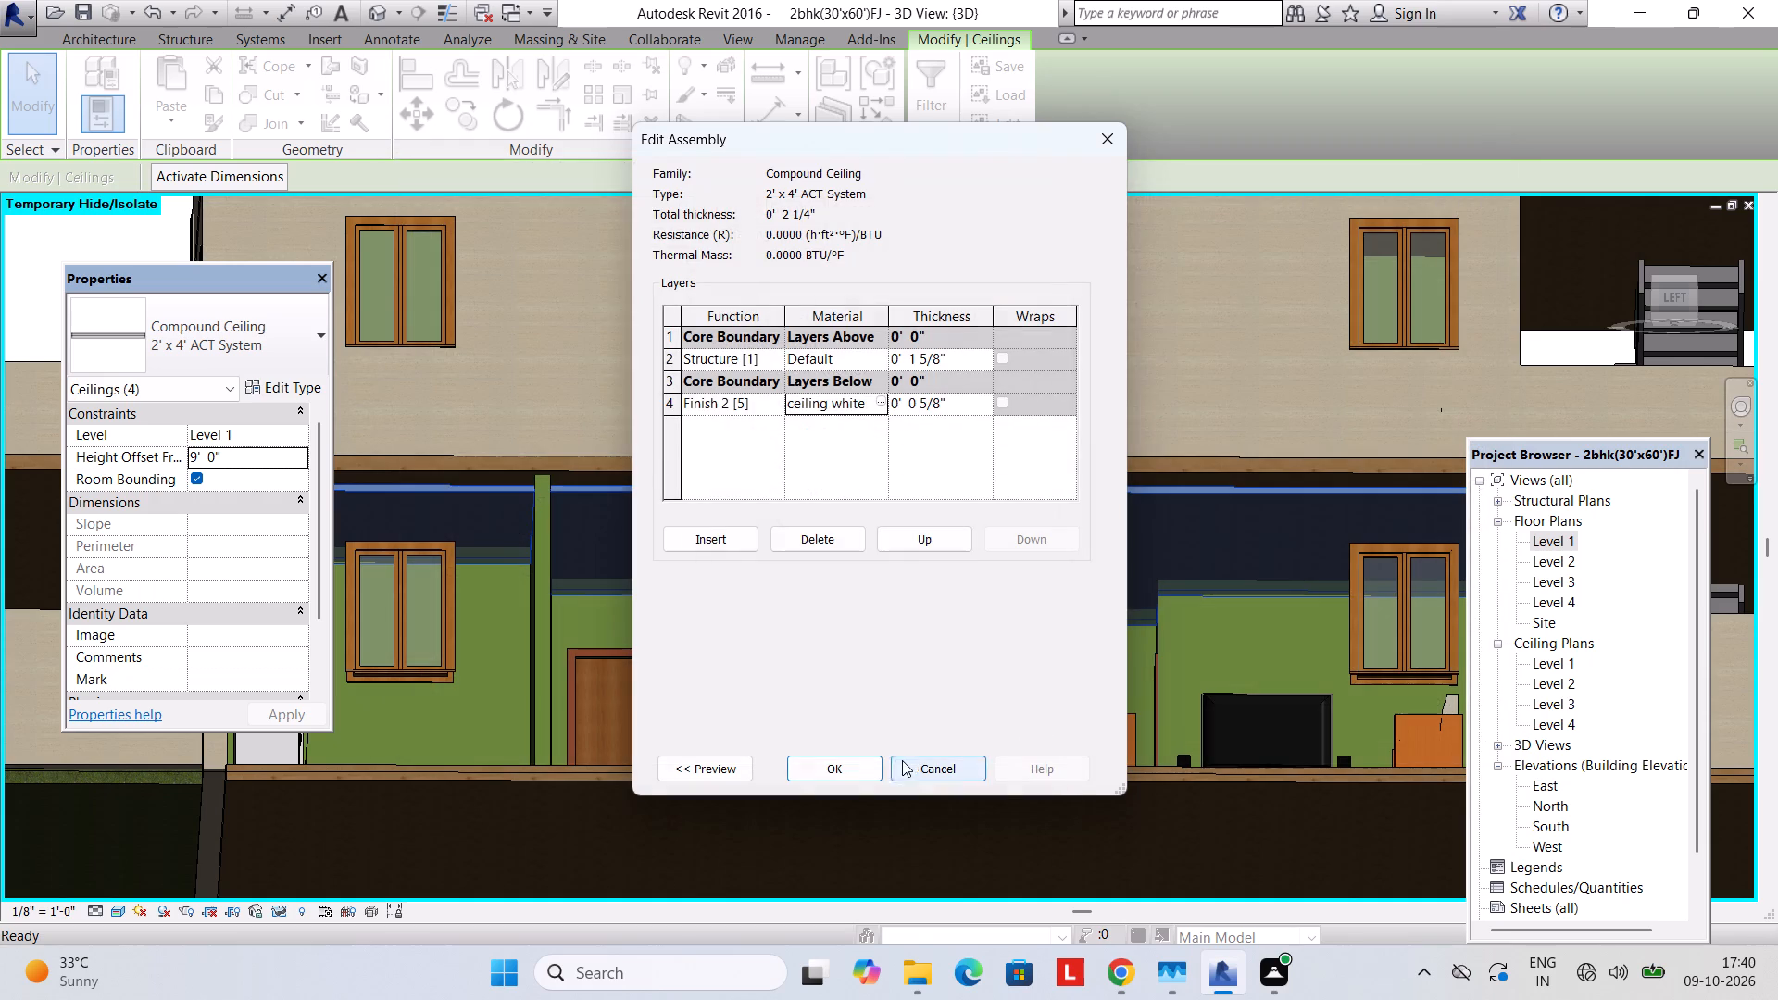
left_click(852, 760)
left_click(832, 762)
key("Escape")
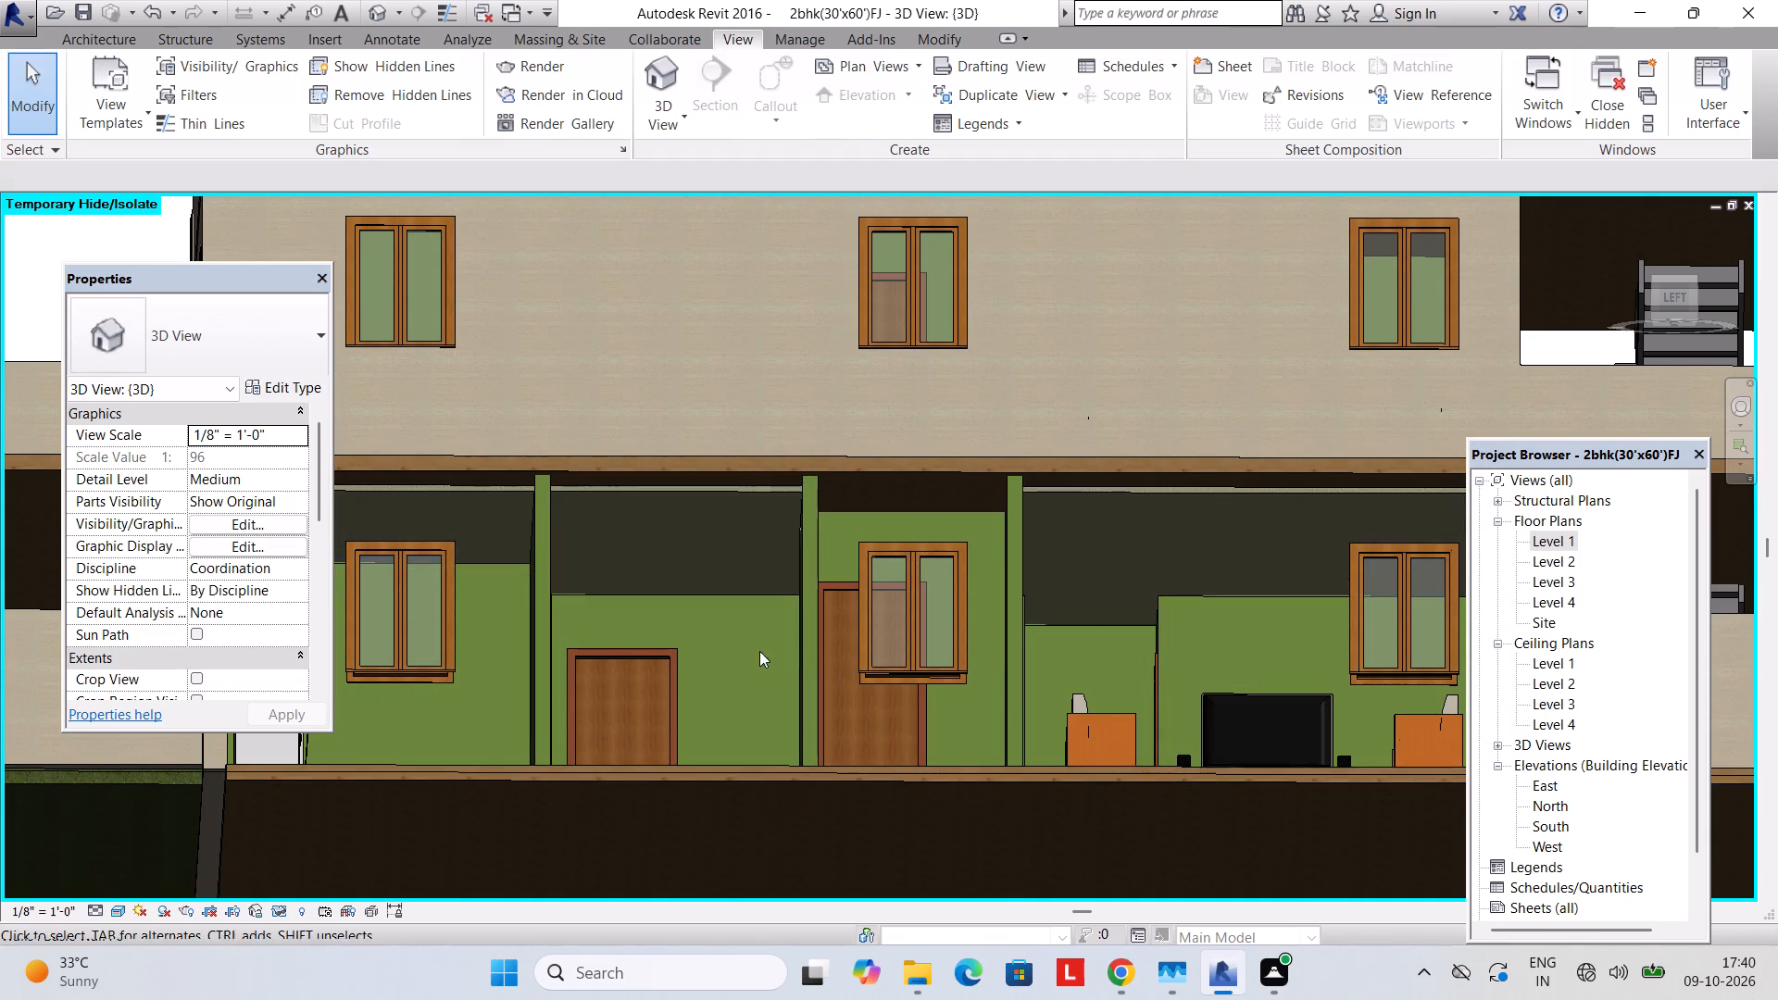
Select all the 2' x 4' ACT System ceilings and review the appearance and sealant settings of their ceiling white finish.
middle_click_drag(832, 546, 838, 677, "shift")
scroll(758, 540, "up", 2)
left_click(729, 483)
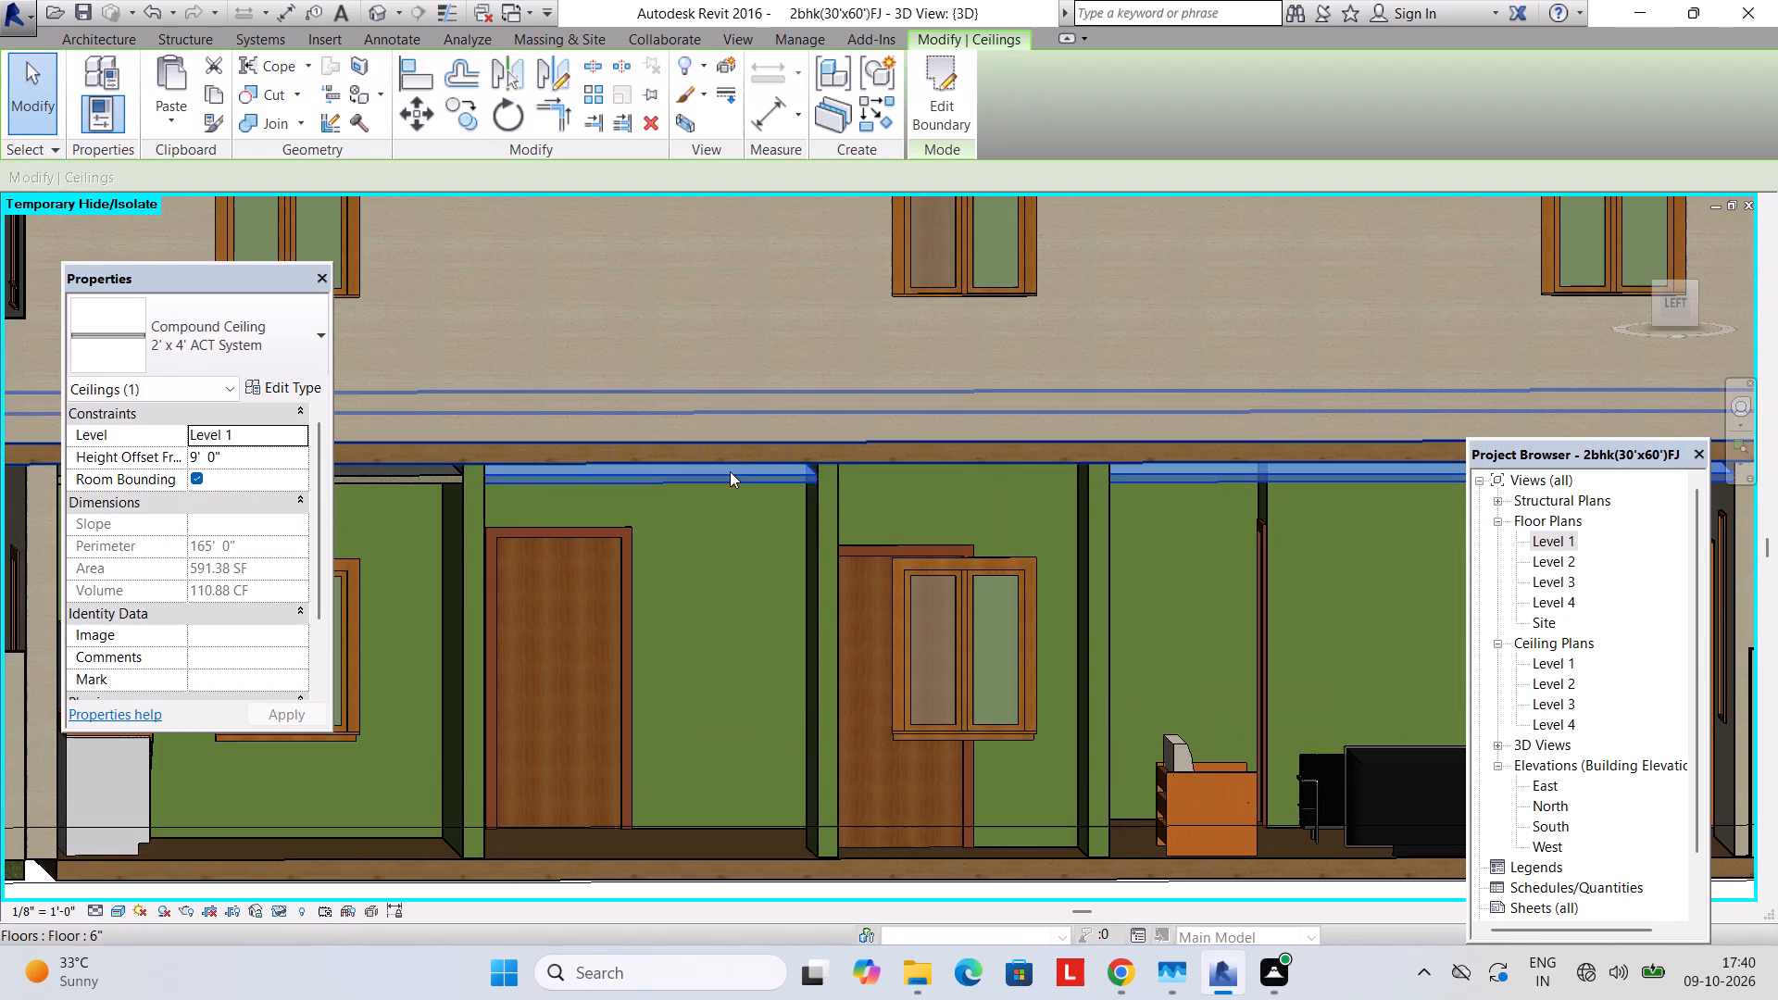
key("s")
key("a")
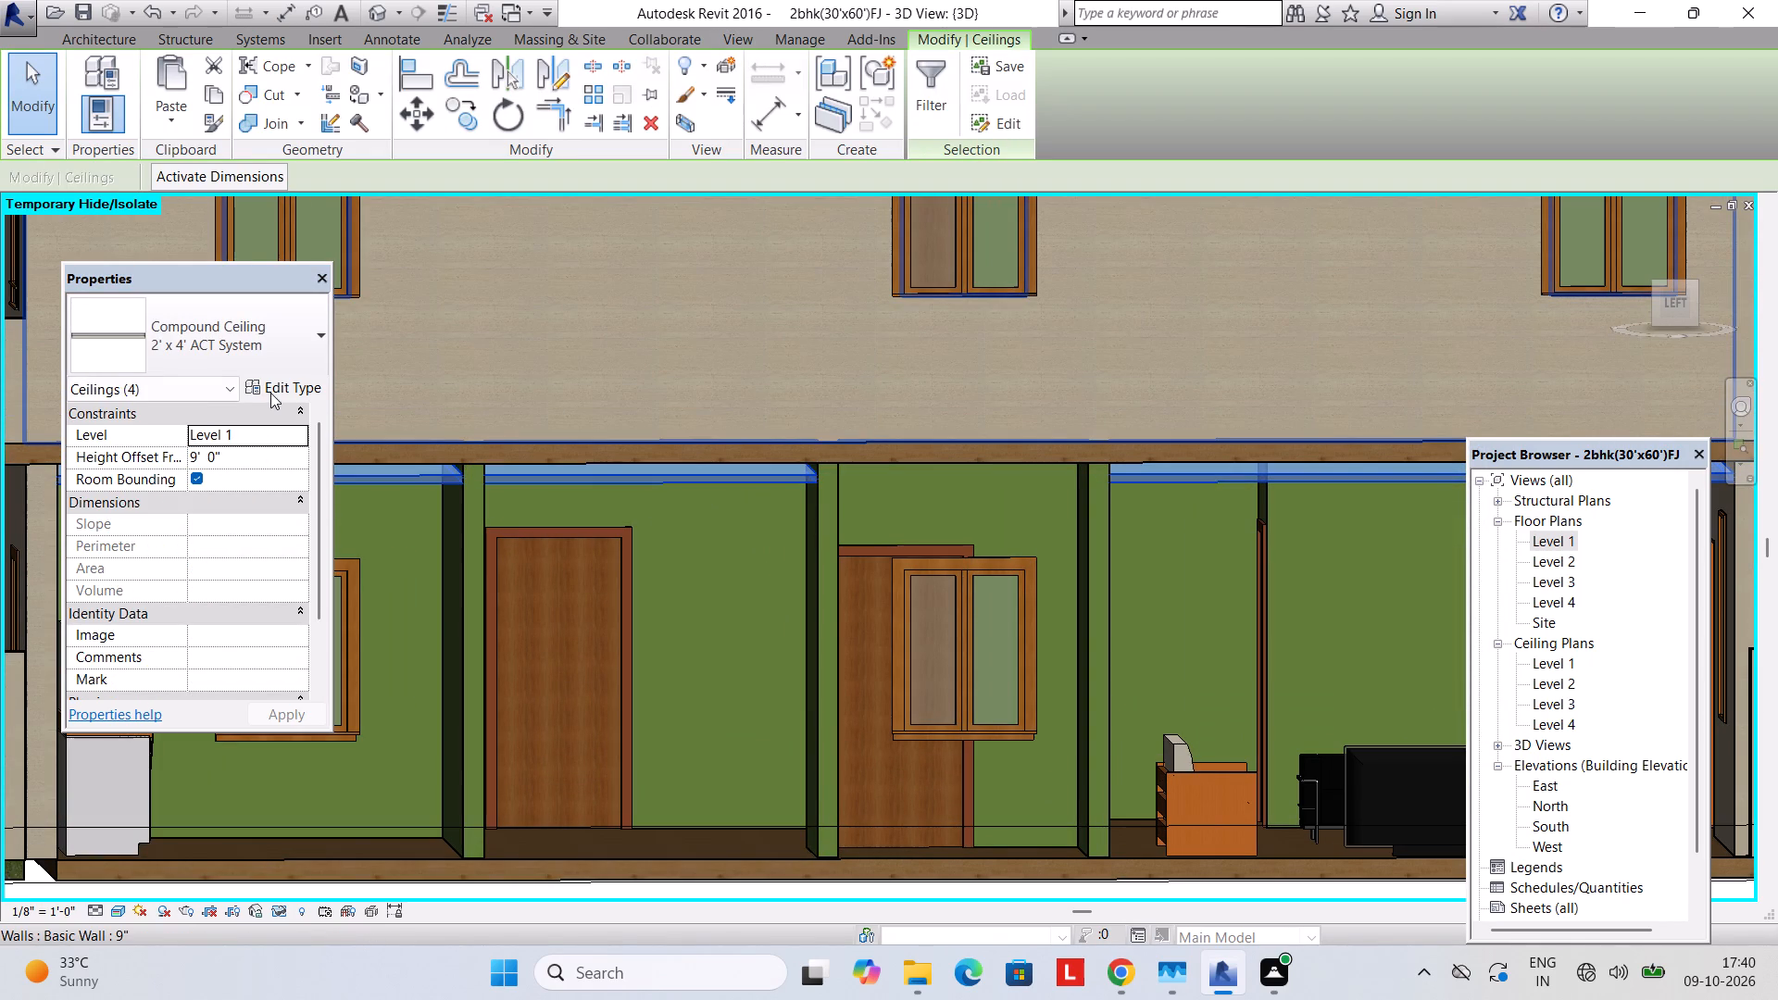
left_click(270, 393)
left_click(999, 362)
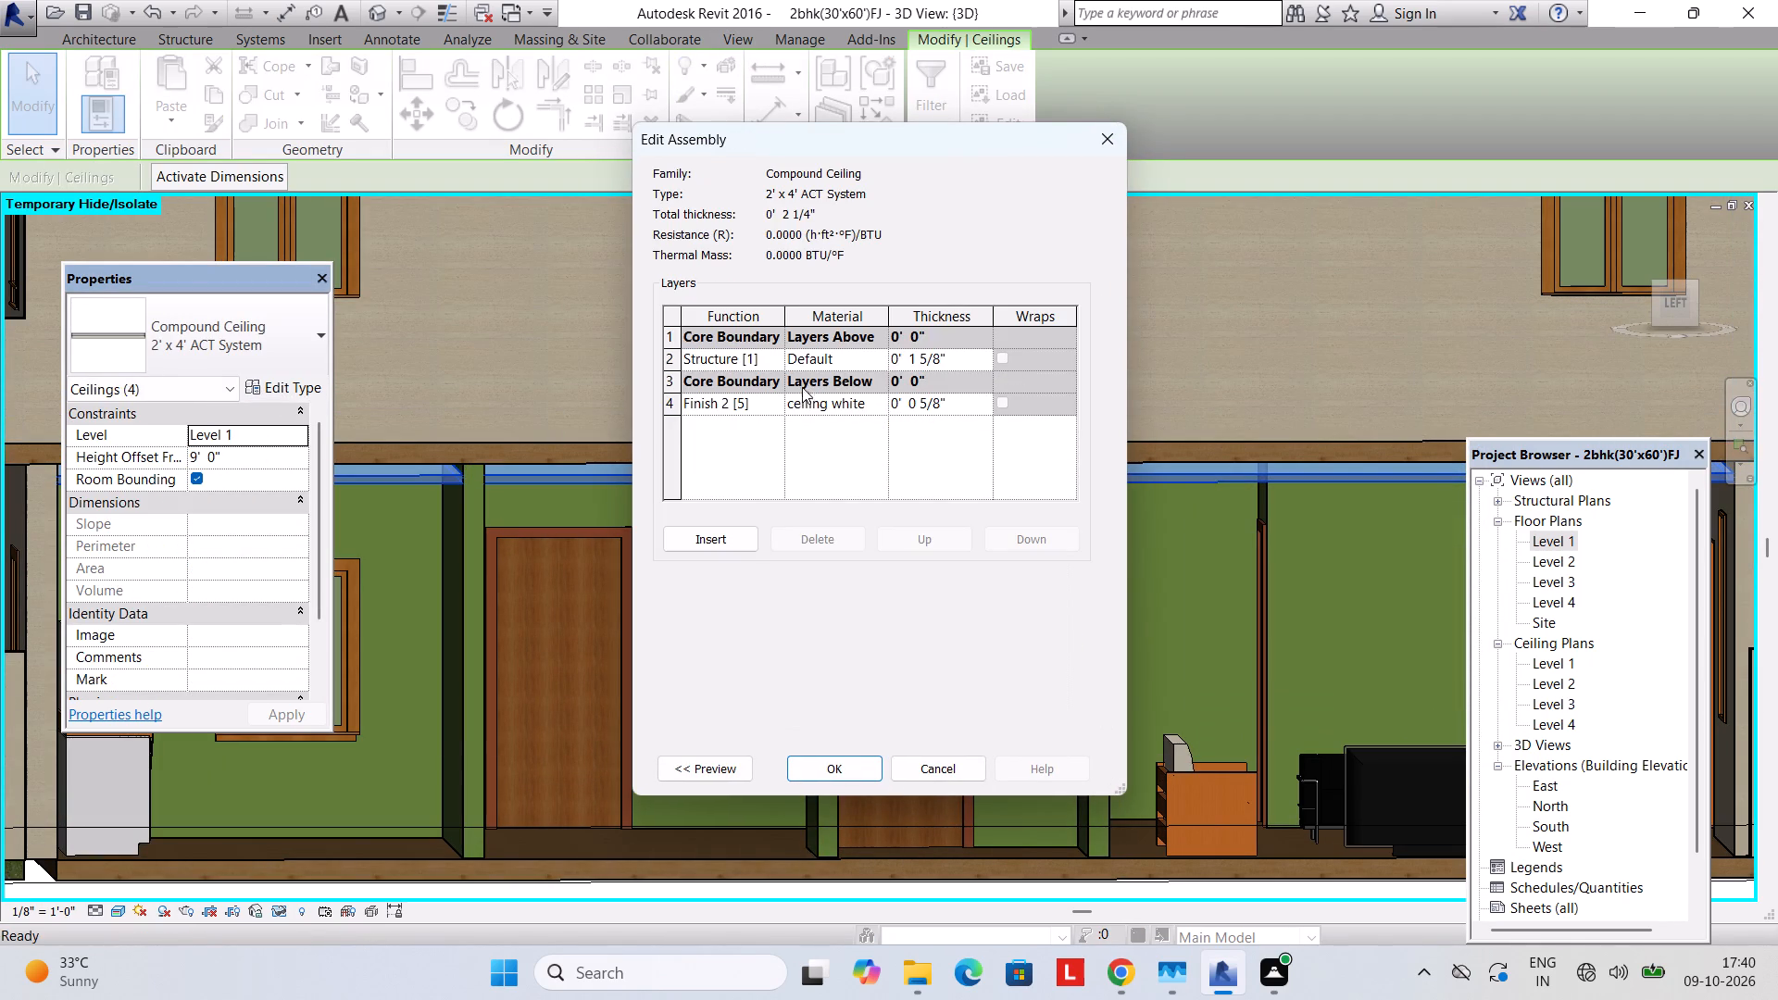
left_click(890, 400)
left_click(886, 400)
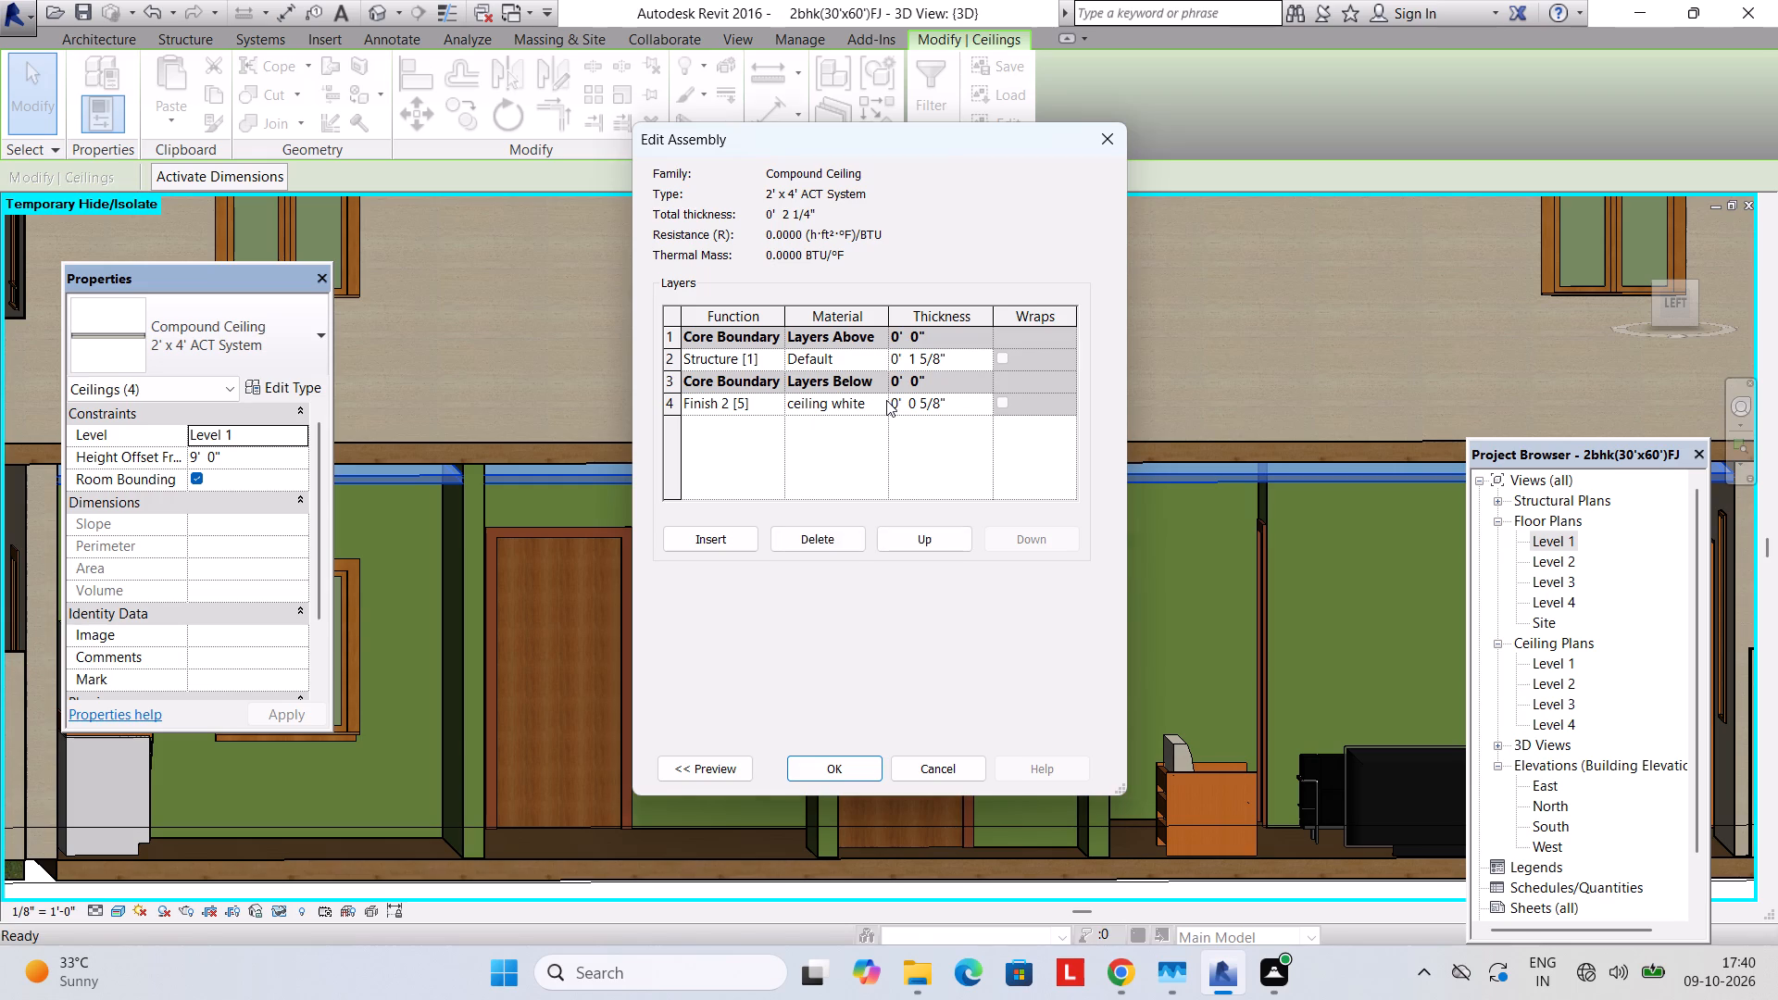
left_click(864, 194)
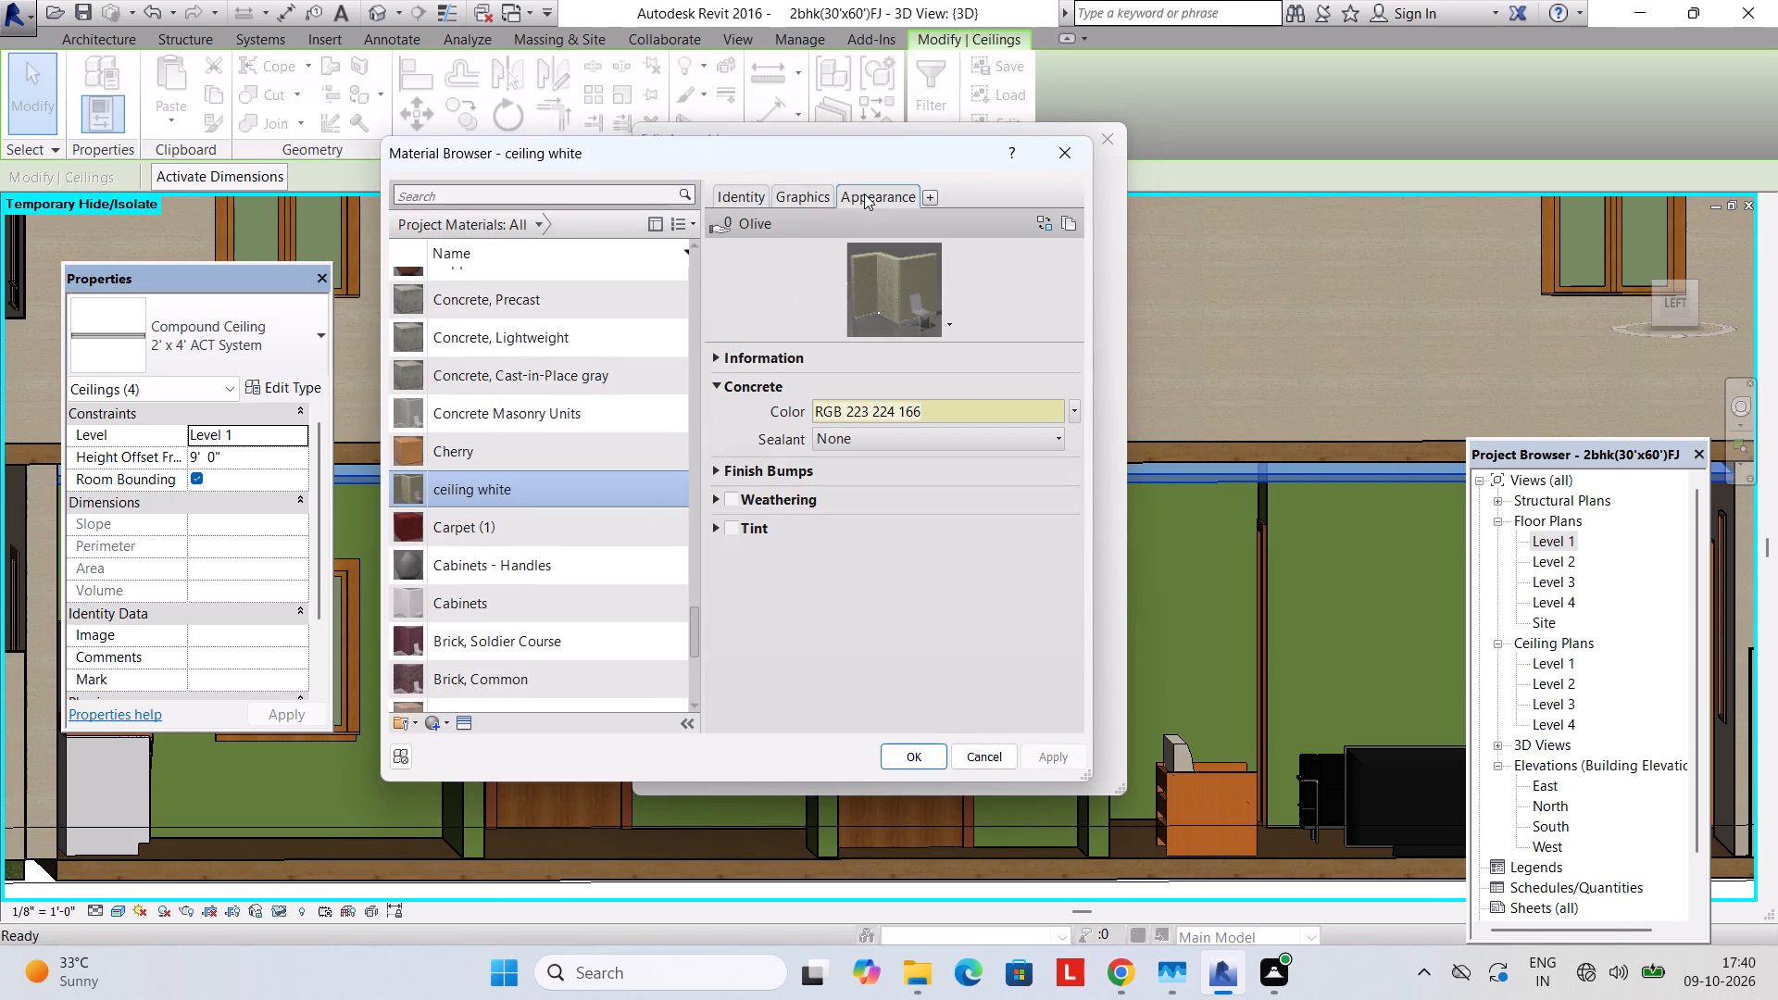
left_click(945, 440)
left_click(945, 440)
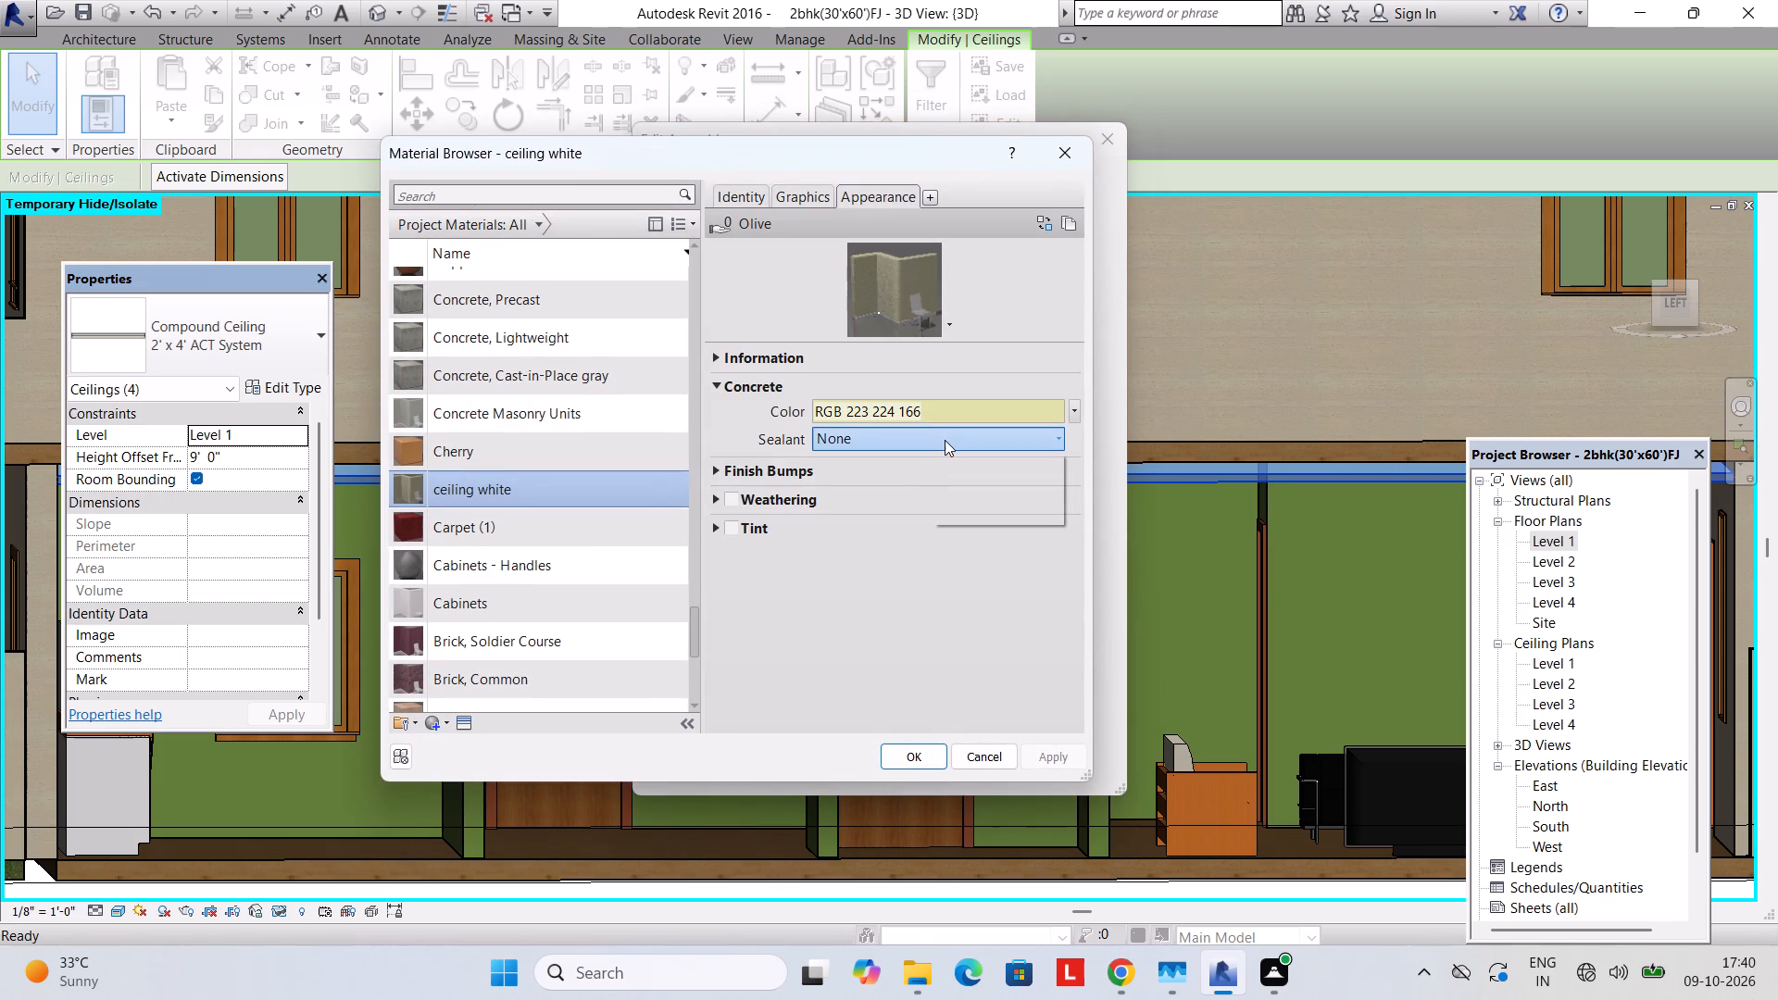
left_click(906, 740)
left_click(897, 764)
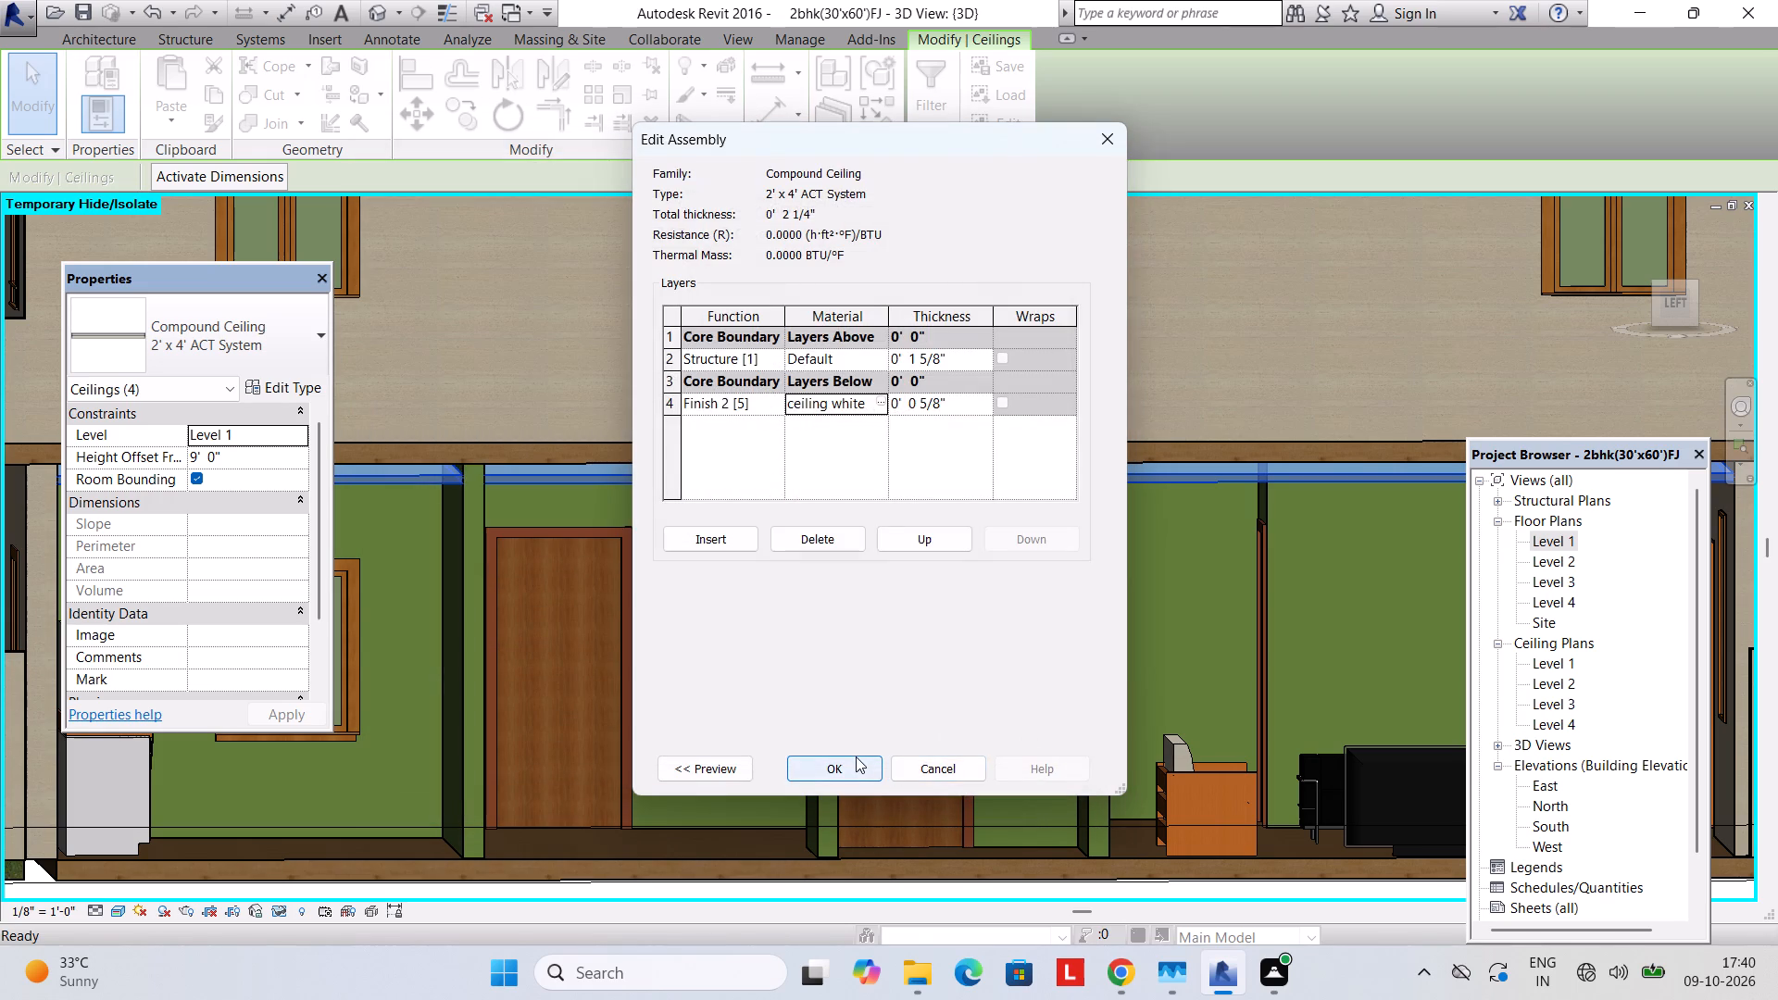
left_click(854, 756)
left_click(848, 762)
key("Escape")
Examine the finish on the underside of the Level 1 ceilings through the open left side of the house.
scroll(747, 522, "up", 1)
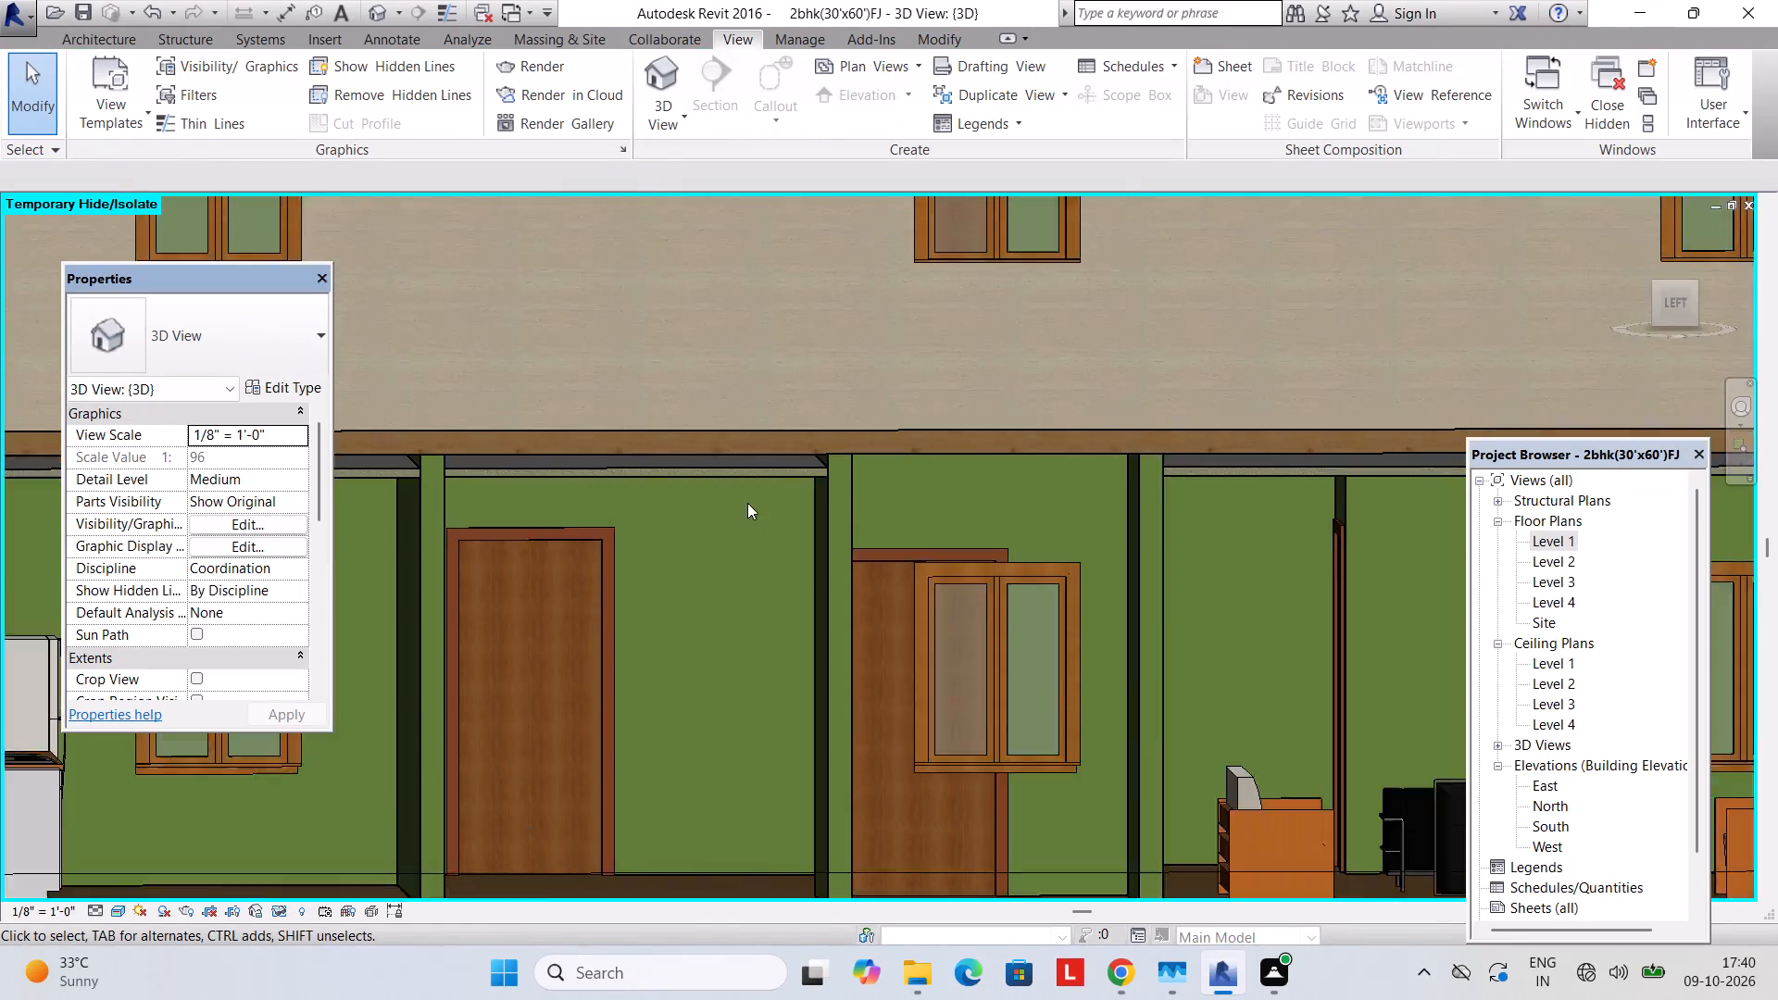
scroll(747, 503, "up", 9)
middle_click_drag(755, 529, 735, 361, "shift")
scroll(758, 455, "up", 3)
middle_click_drag(761, 480, 765, 472)
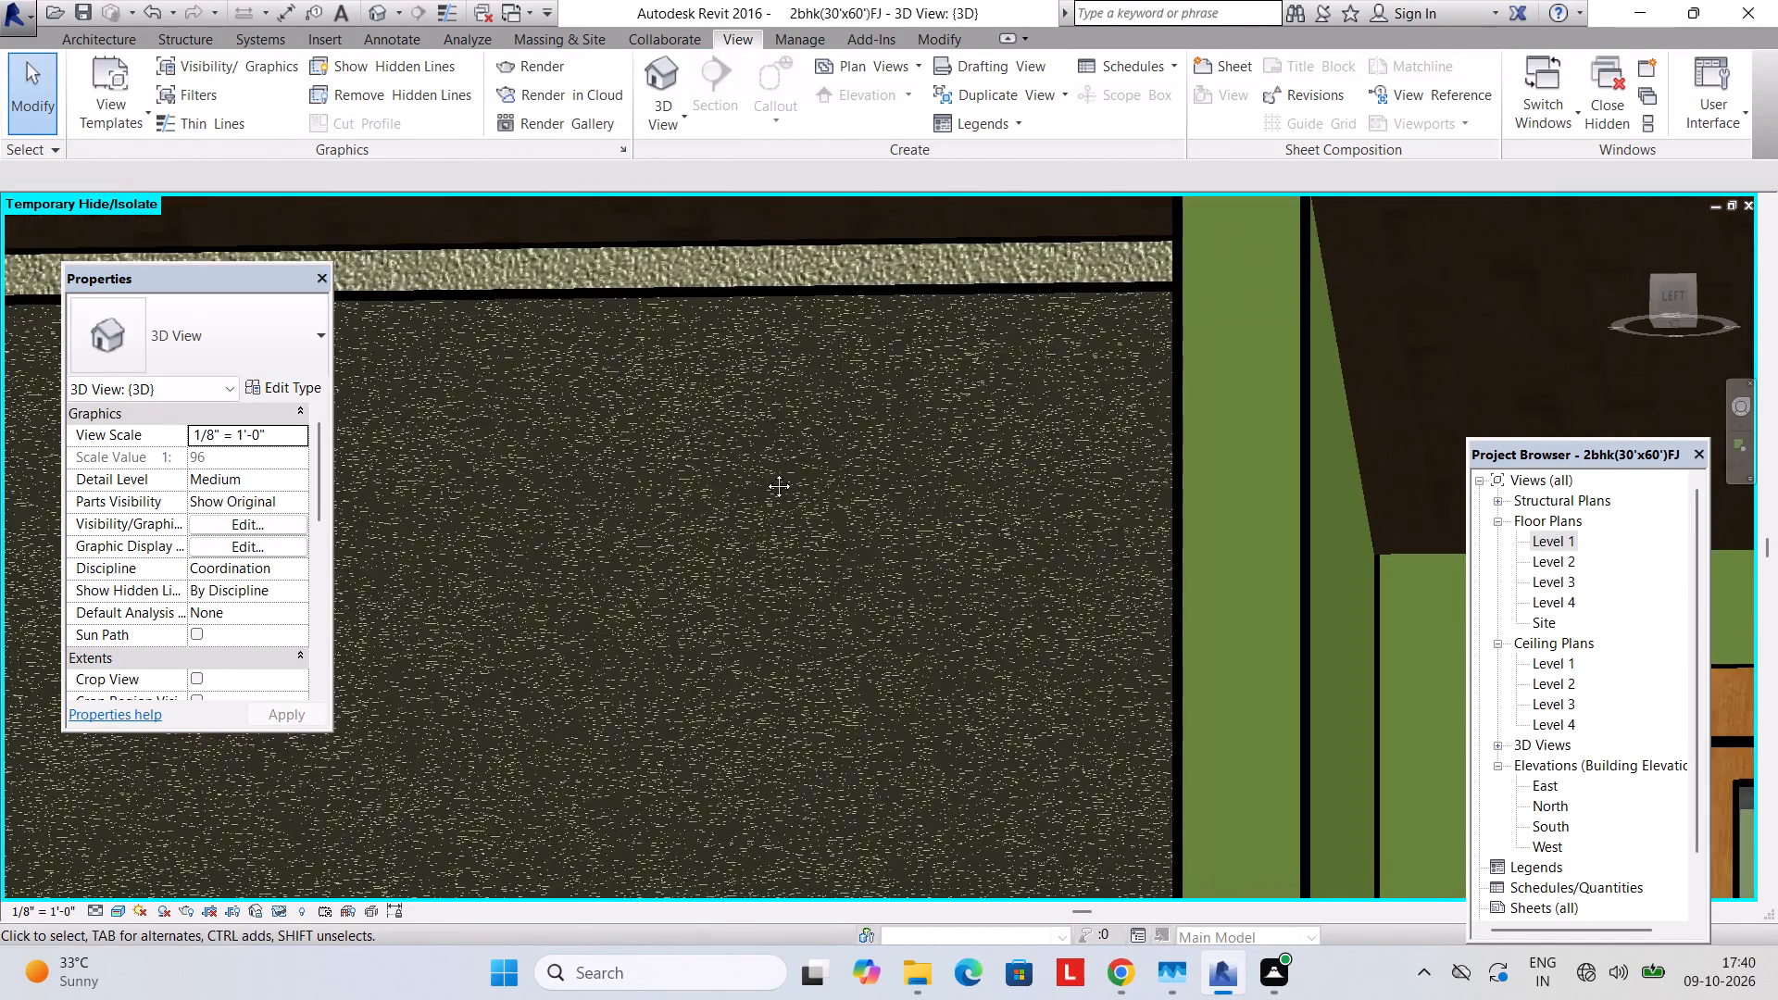
middle_click_drag(765, 472, 823, 366)
middle_click_drag(745, 553, 913, 287)
scroll(912, 325, "down", 5)
scroll(845, 475, "up", 3)
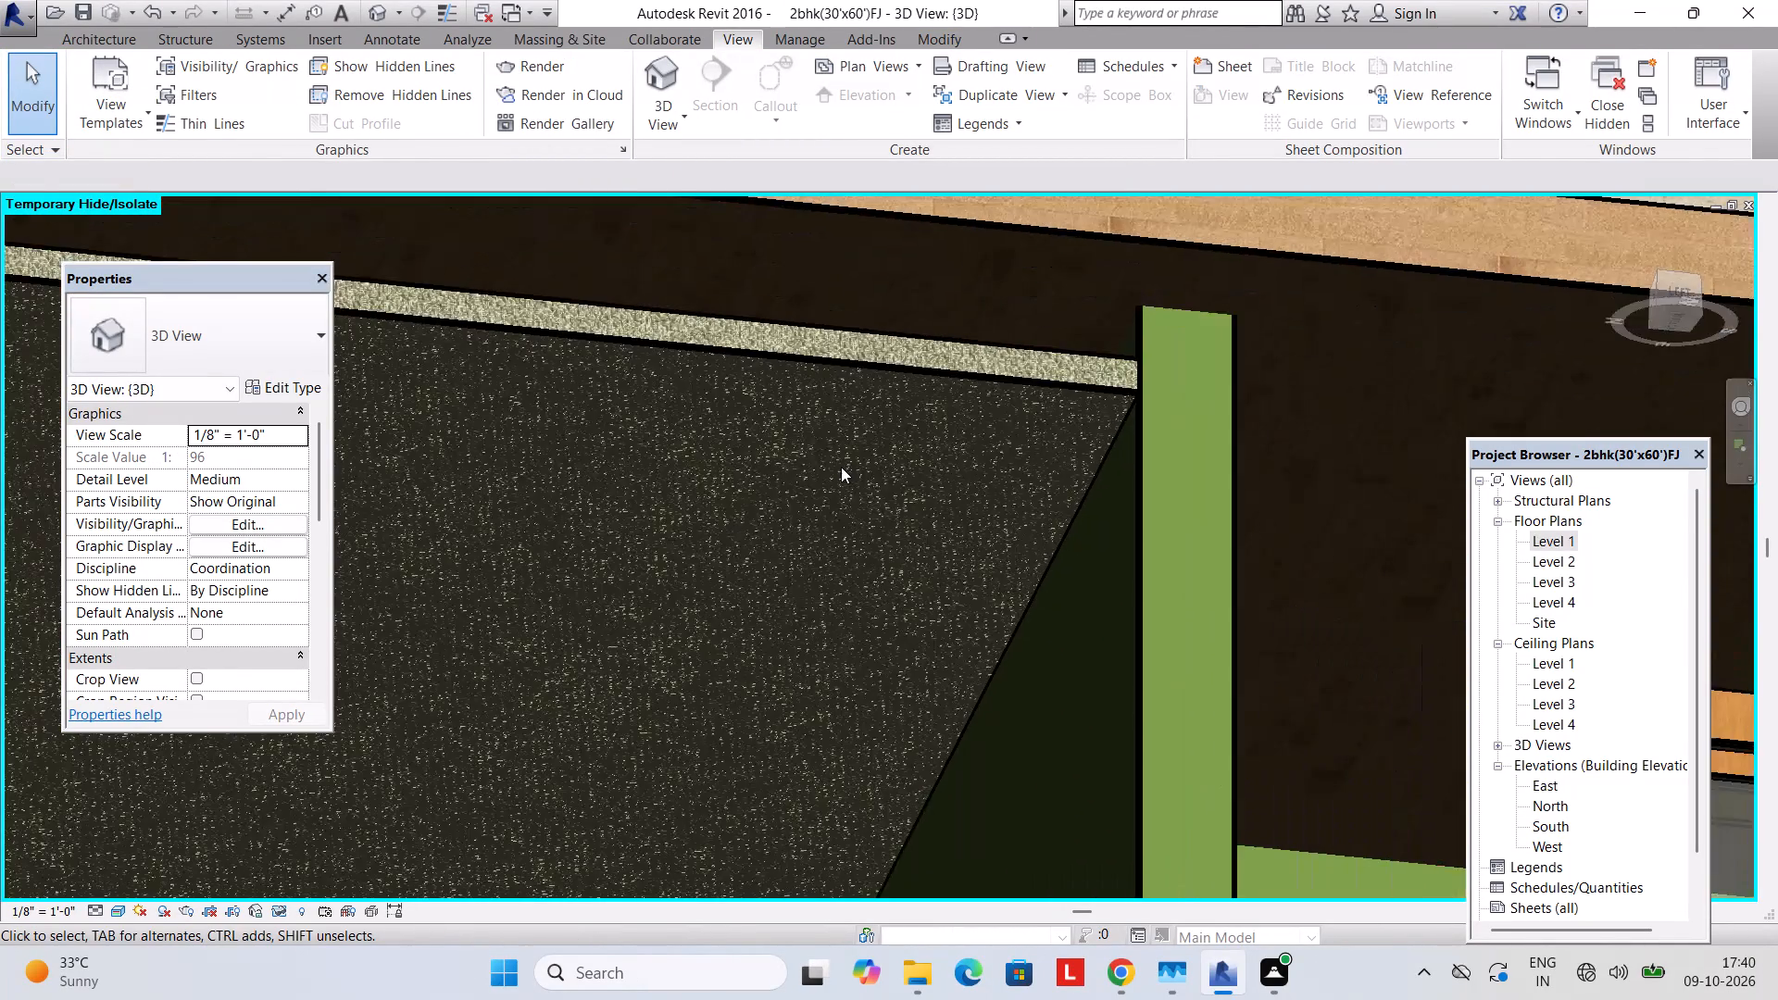
scroll(841, 467, "down", 6)
middle_click_drag(838, 481, 1093, 400)
scroll(1050, 468, "up", 3)
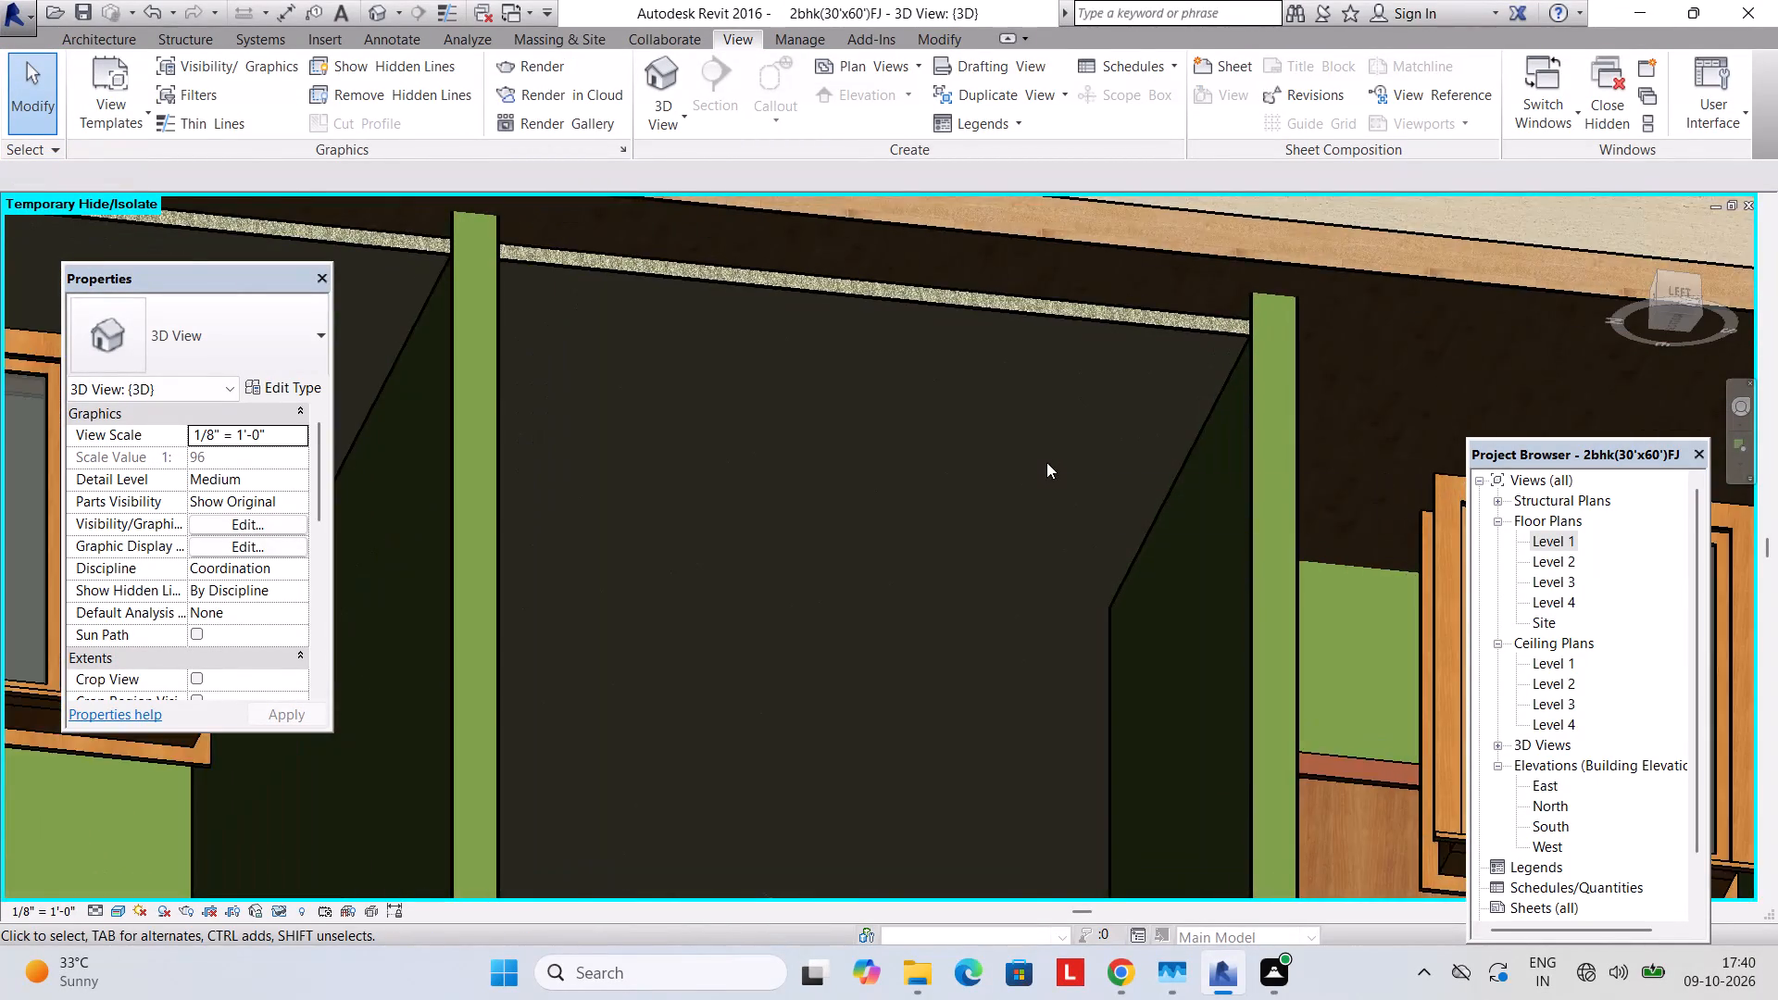
scroll(1046, 462, "up", 20)
scroll(1046, 462, "up", 8)
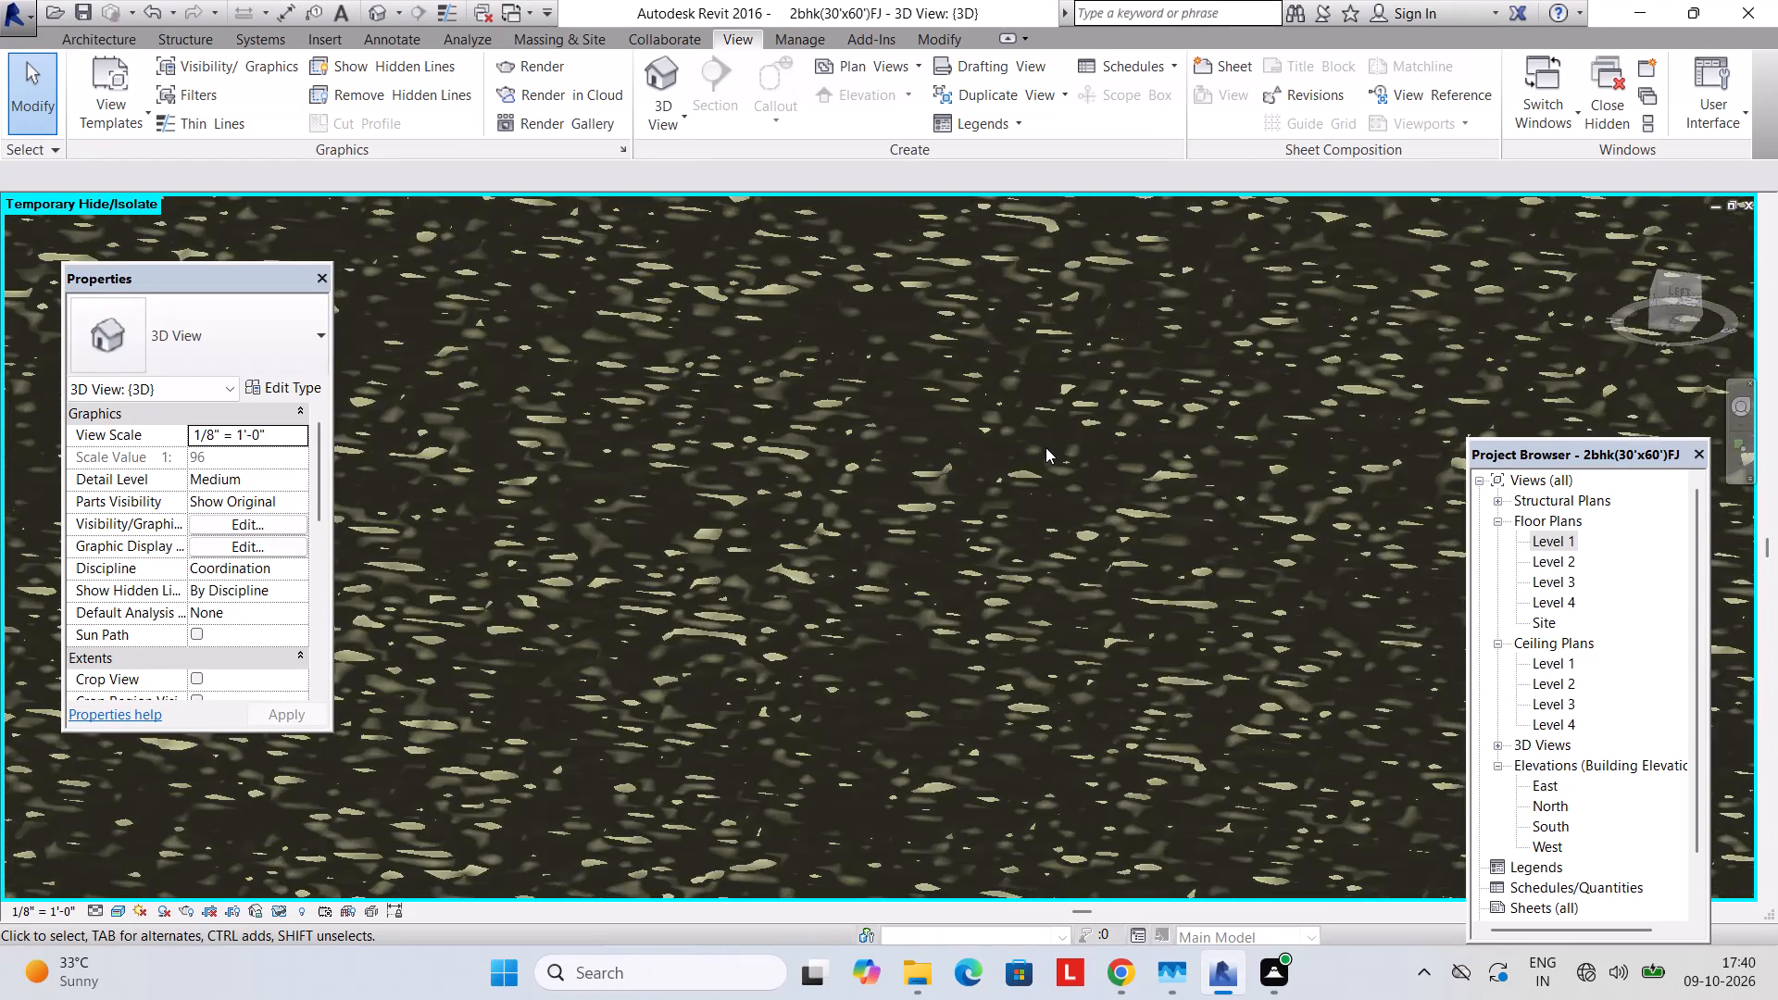
scroll(1046, 447, "up", 20)
scroll(1046, 447, "up", 8)
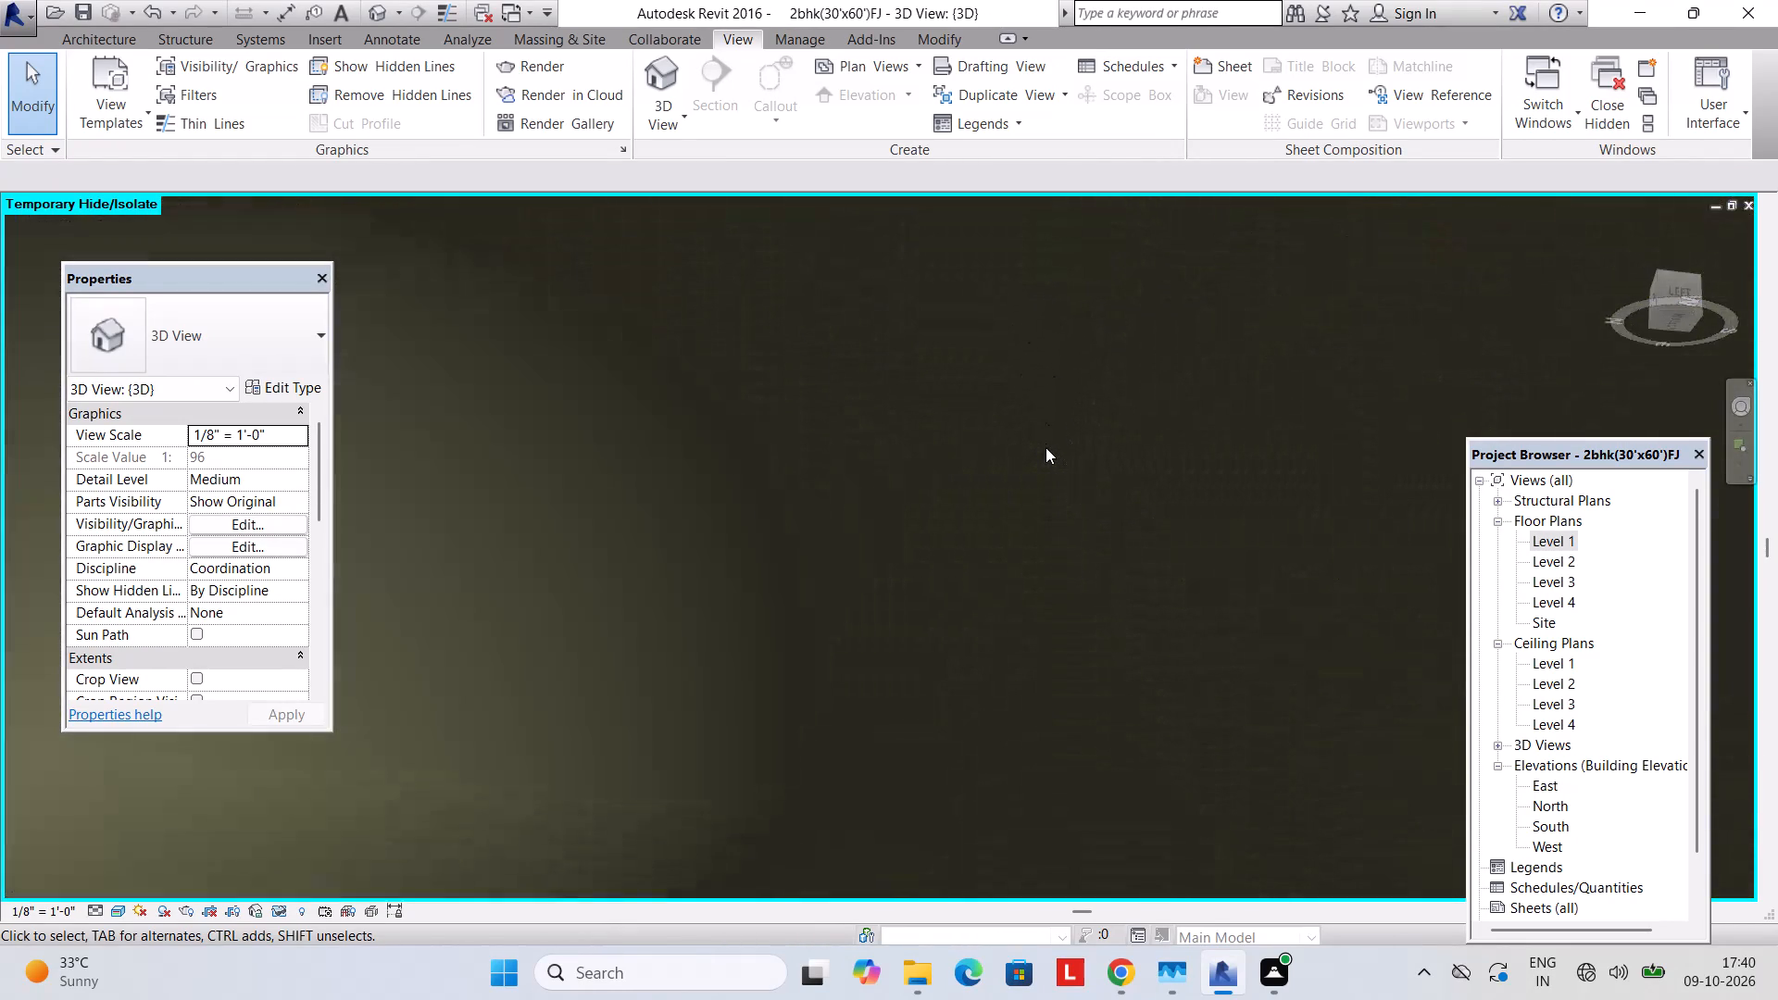
scroll(1046, 447, "up", 12)
scroll(1046, 447, "down", 19)
scroll(1046, 442, "down", 20)
scroll(1046, 442, "down", 20)
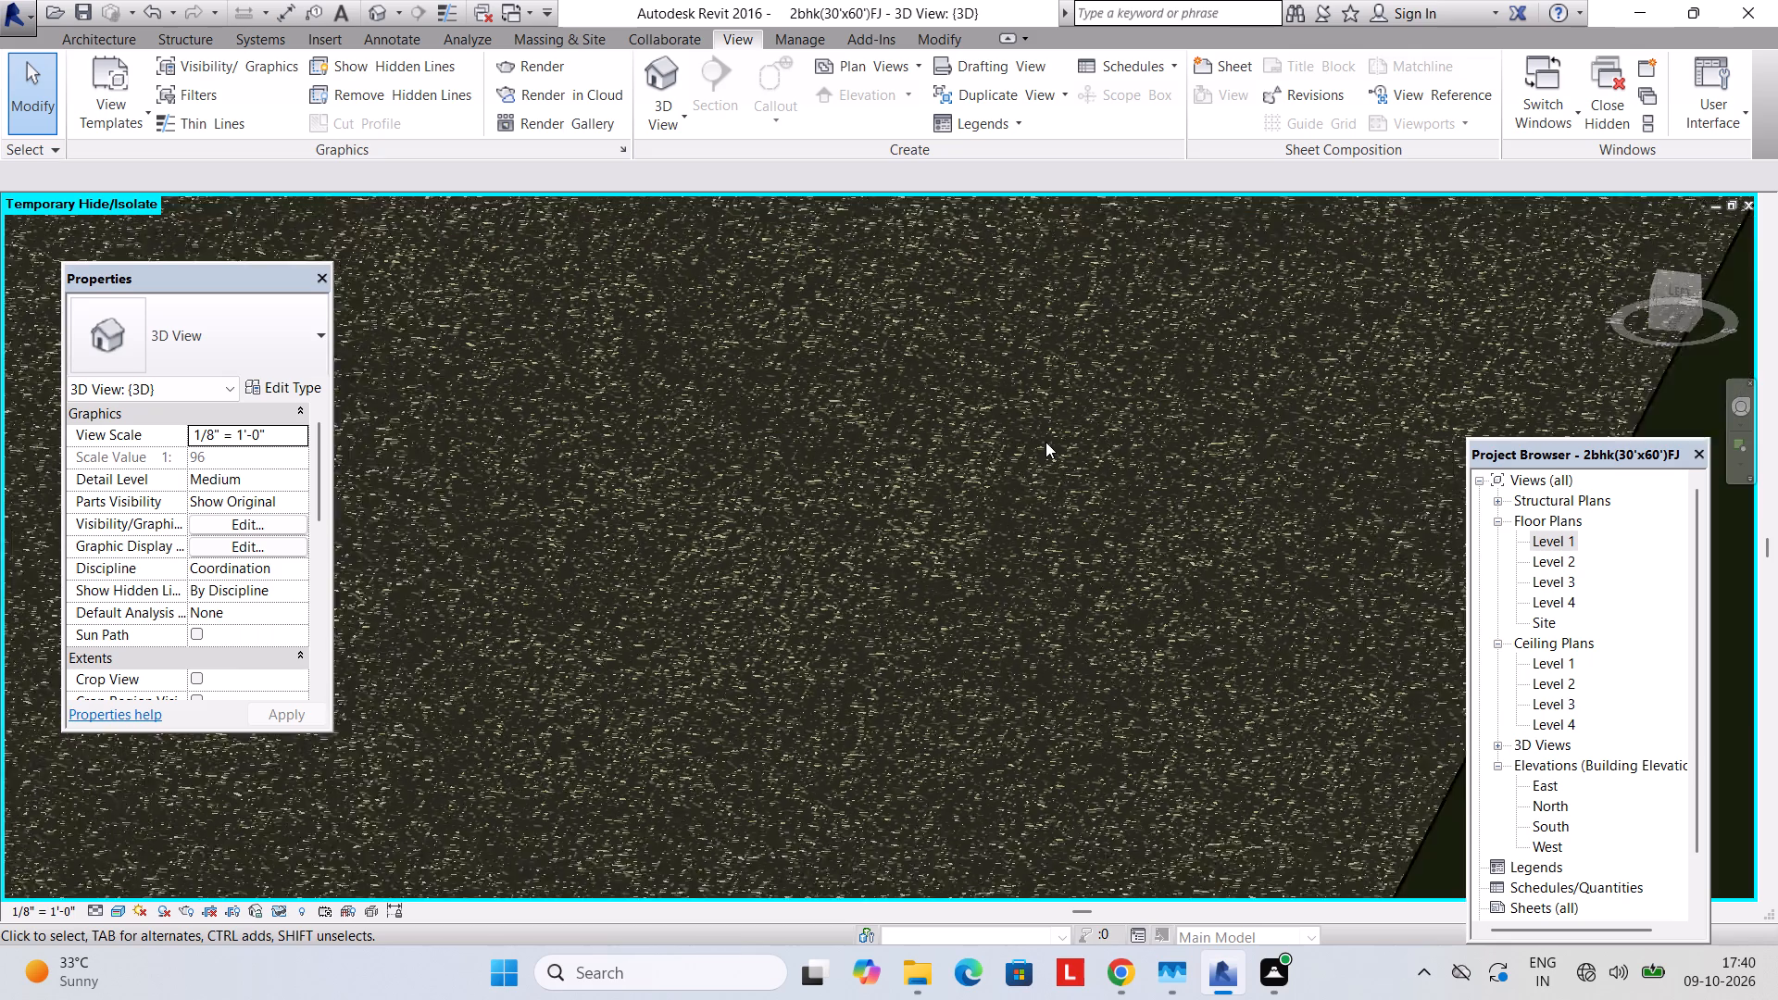
scroll(1046, 442, "down", 20)
scroll(1044, 454, "down", 1, "shift")
middle_click_drag(1042, 459, 1007, 565, "shift")
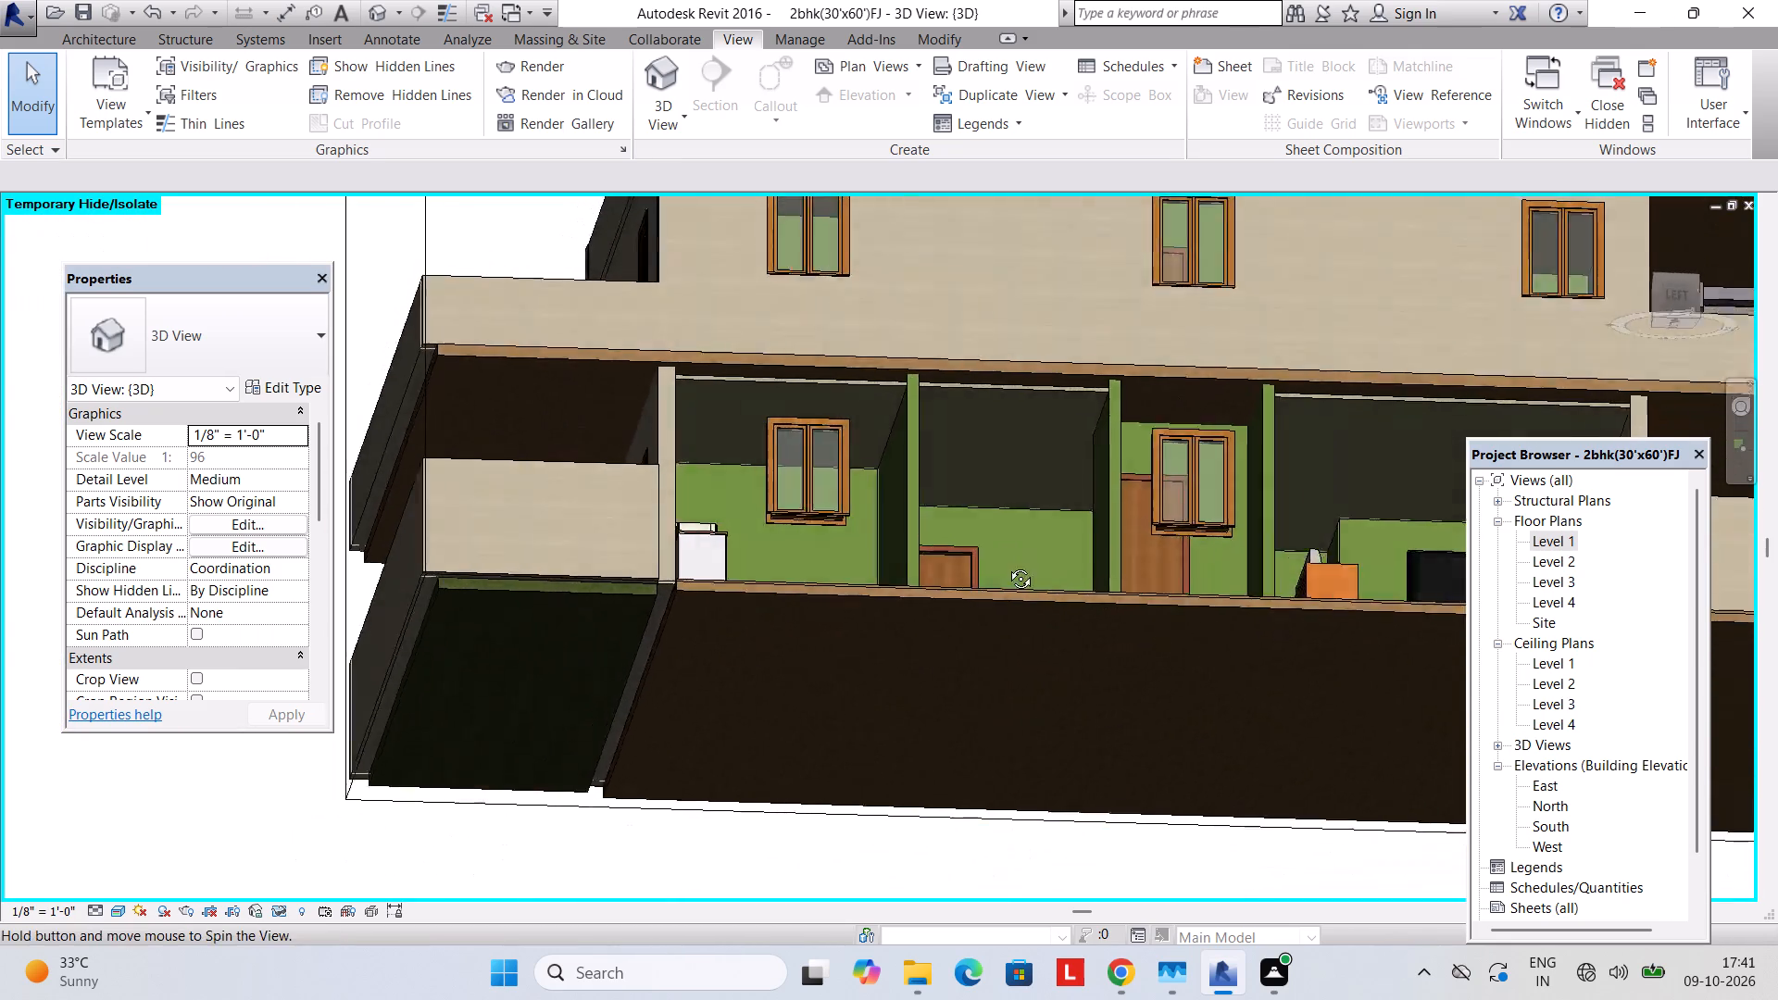
middle_click_drag(1007, 565, 997, 576, "shift")
middle_click_drag(994, 525, 932, 644, "shift")
scroll(936, 594, "up", 1)
middle_click_drag(932, 585, 981, 363, "shift")
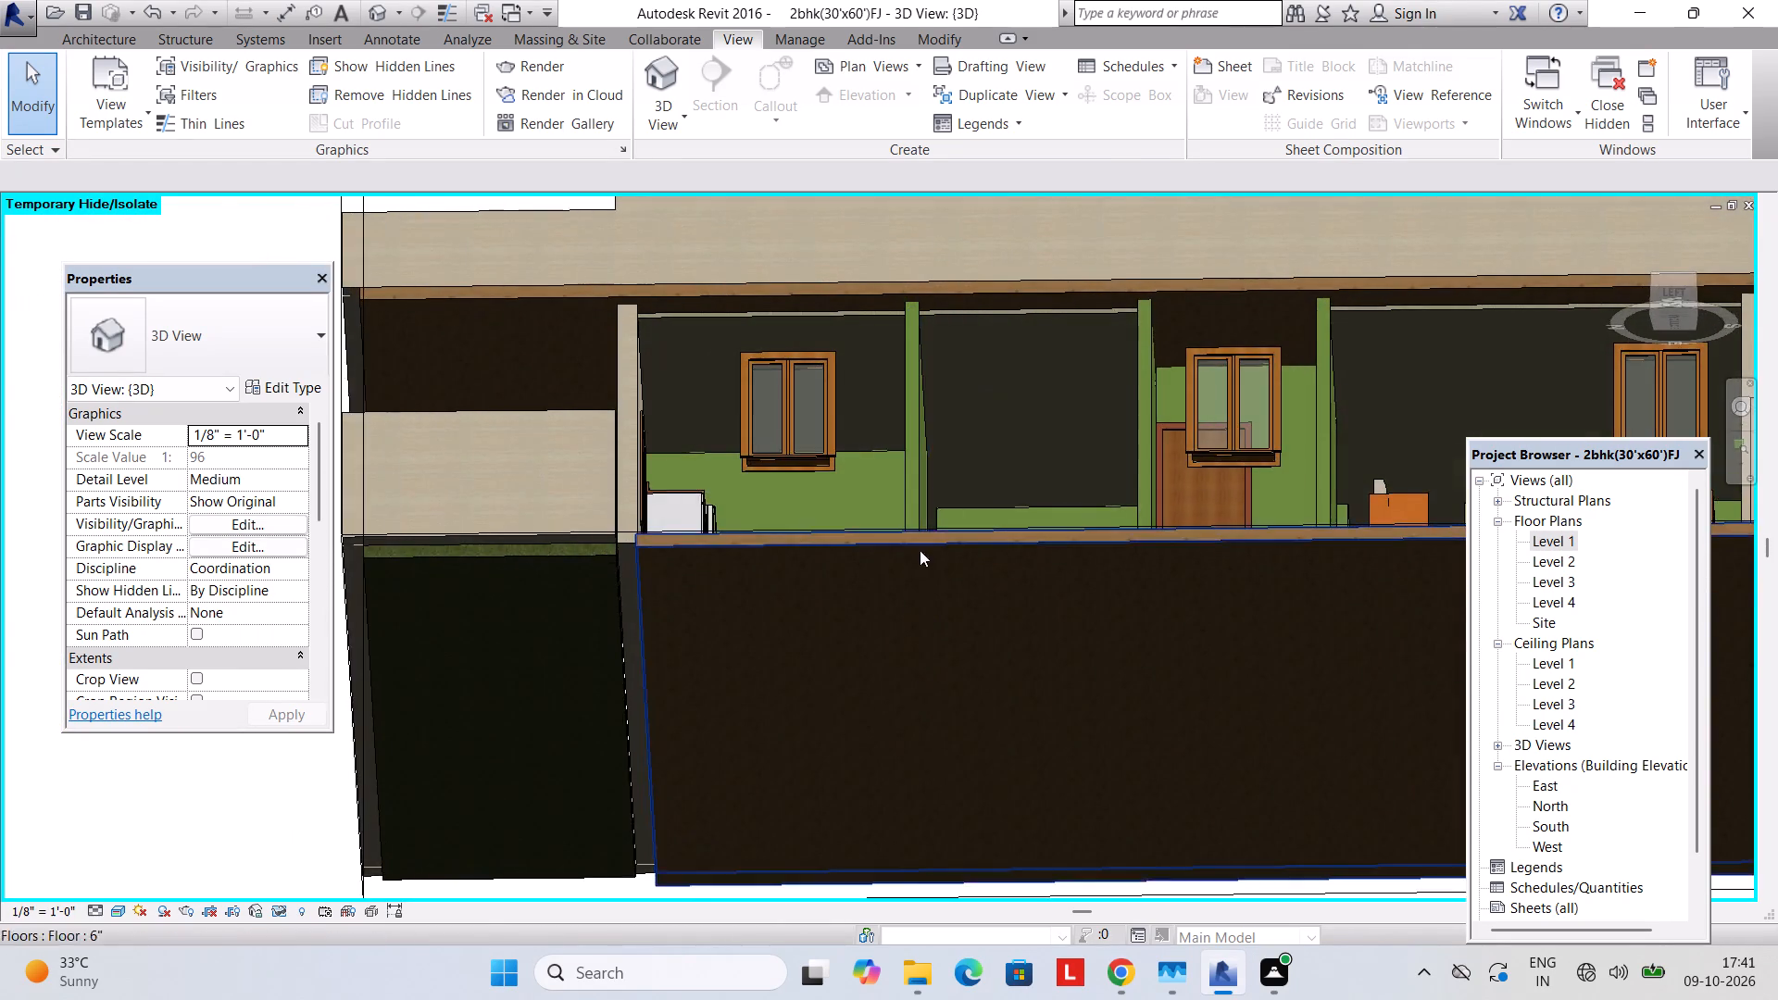
Select the Level 1 6" floor and look through its type properties without changing them.
middle_click_drag(920, 550, 956, 430)
middle_click_drag(605, 596, 595, 753)
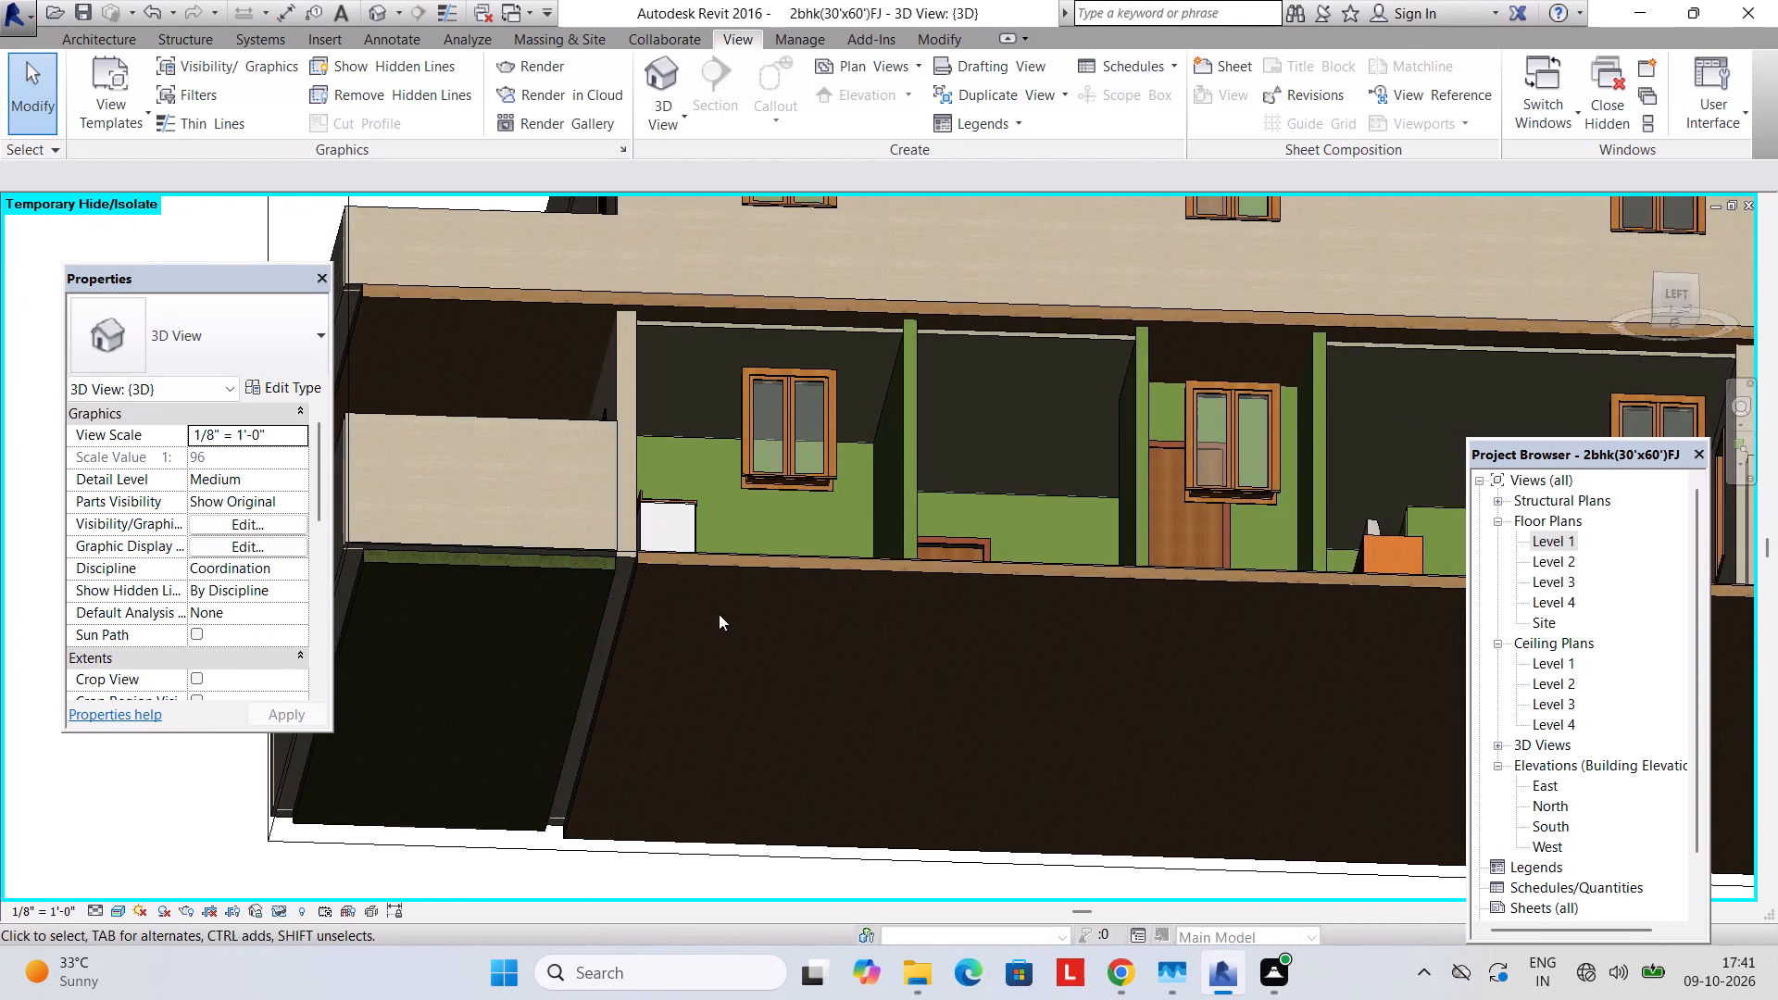
middle_click_drag(719, 619, 642, 761, "shift")
middle_click_drag(667, 694, 740, 843, "shift")
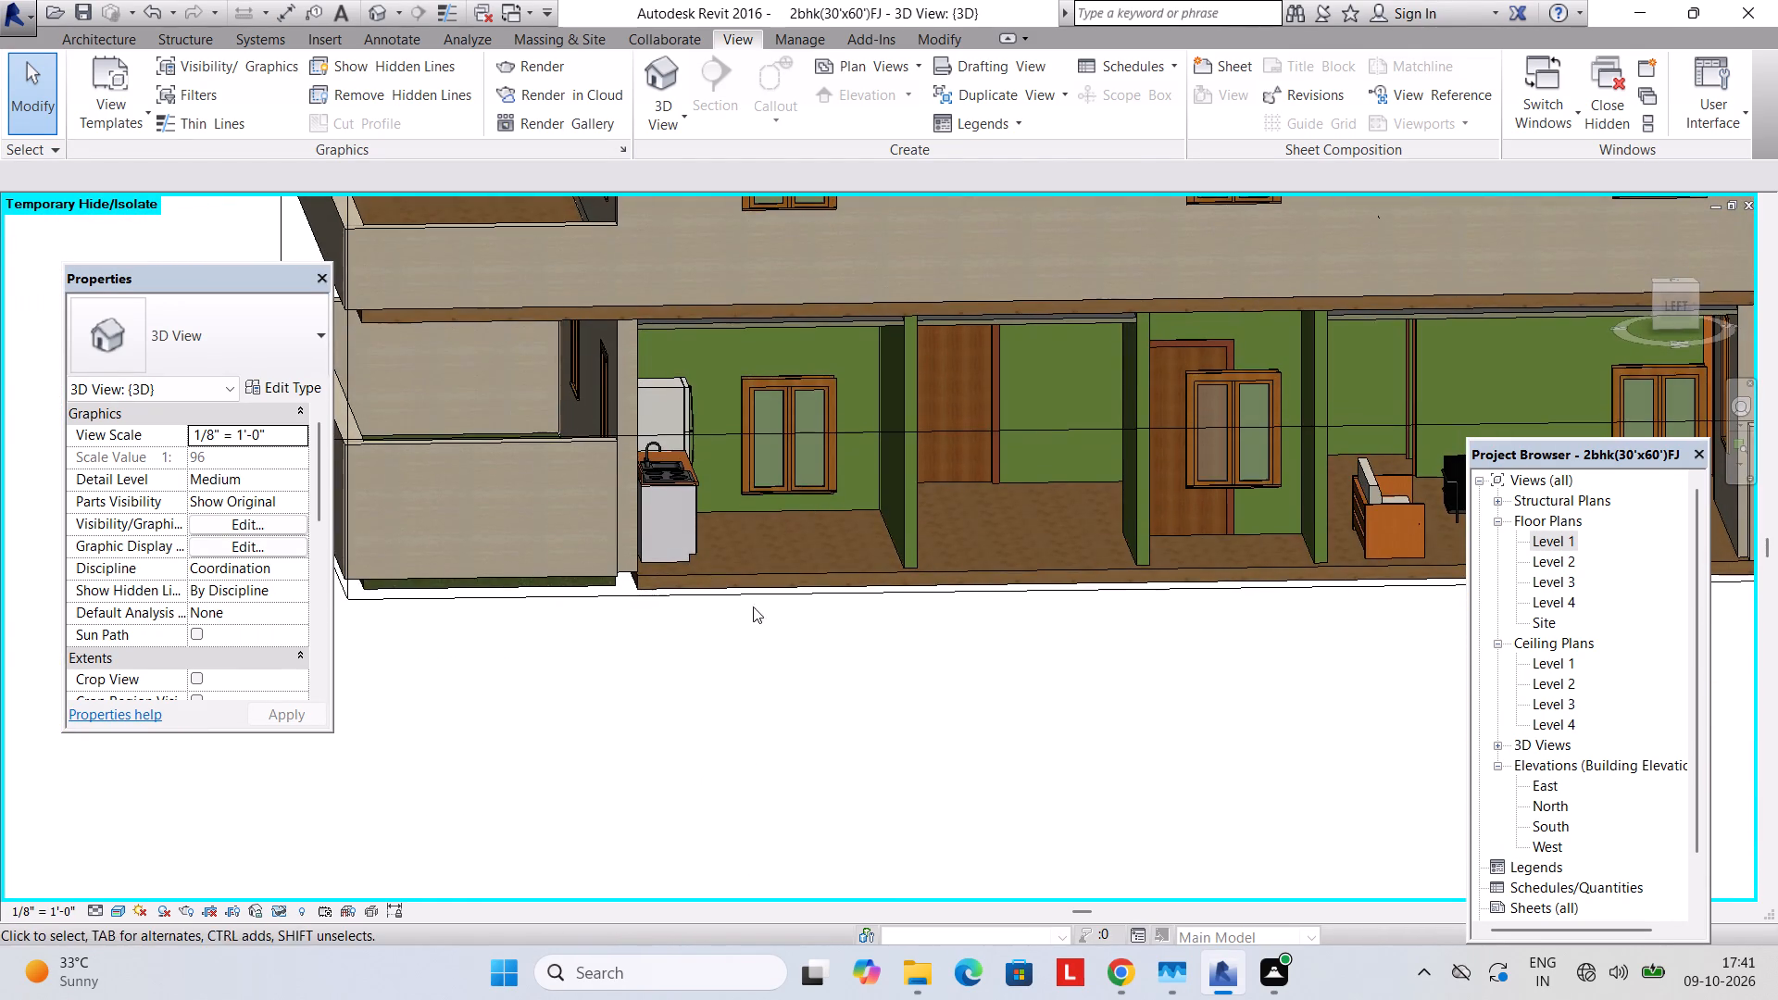
middle_click_drag(712, 616, 697, 496, "shift")
middle_click(680, 524, "shift")
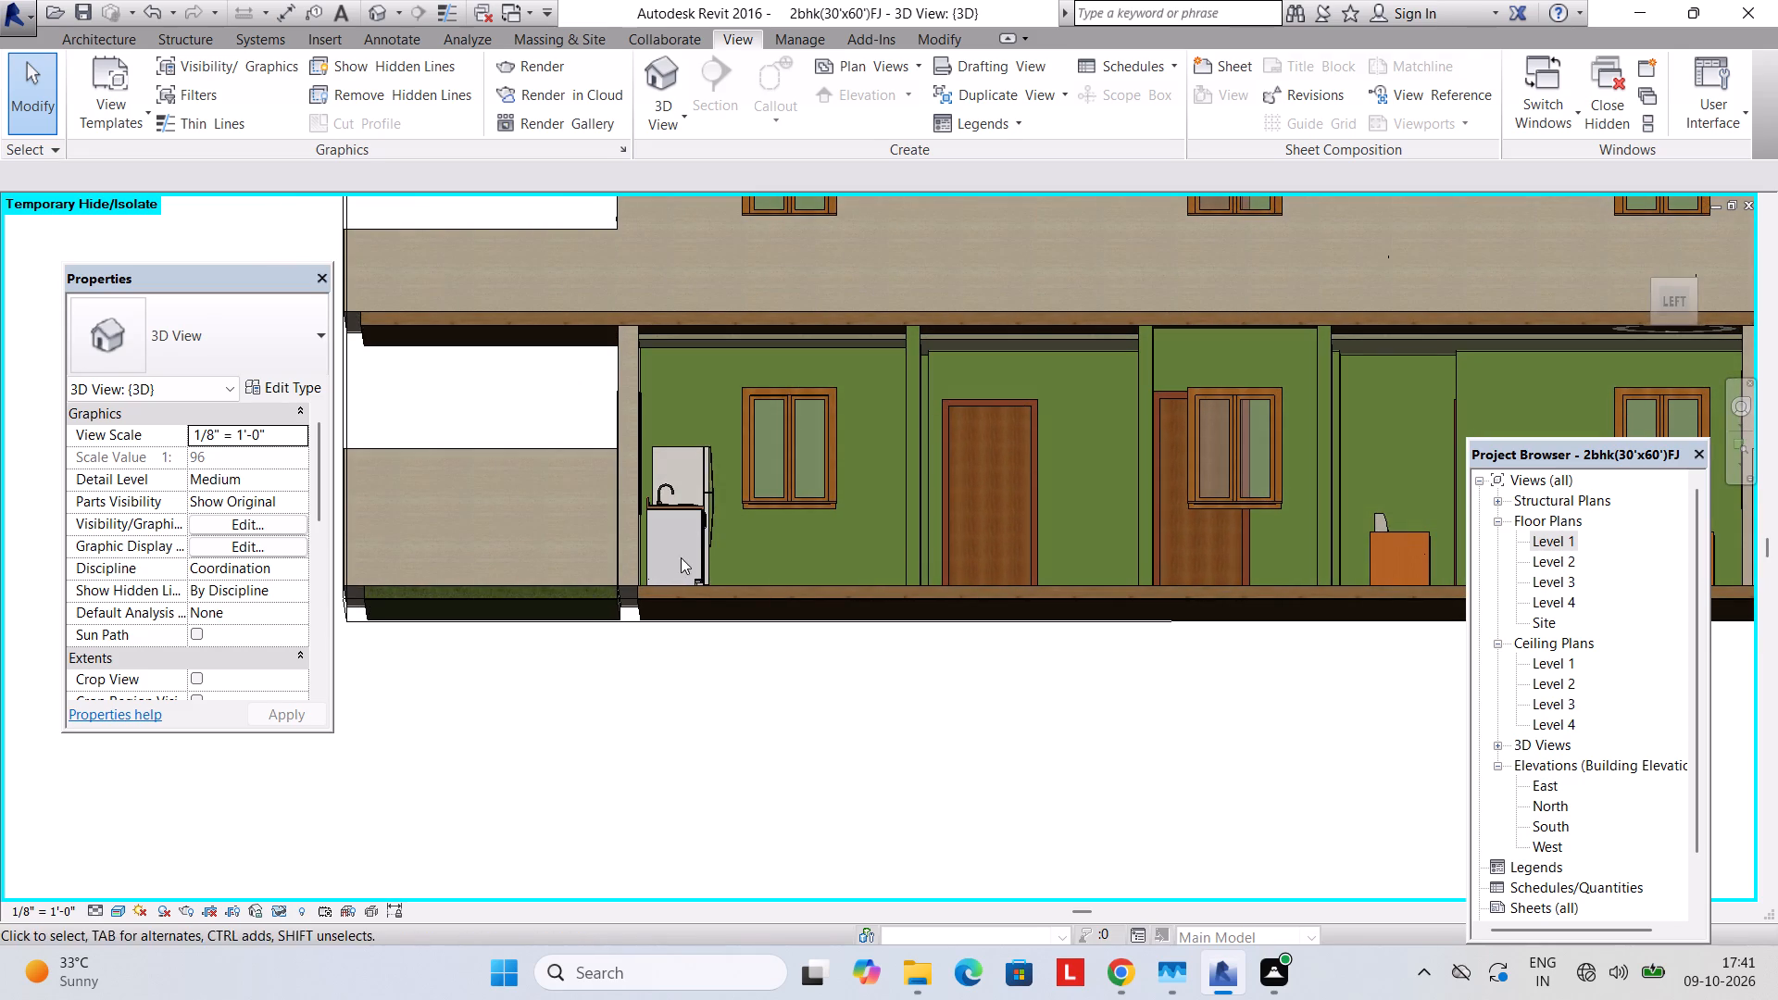
left_click(691, 585)
key("Escape")
left_click(730, 595)
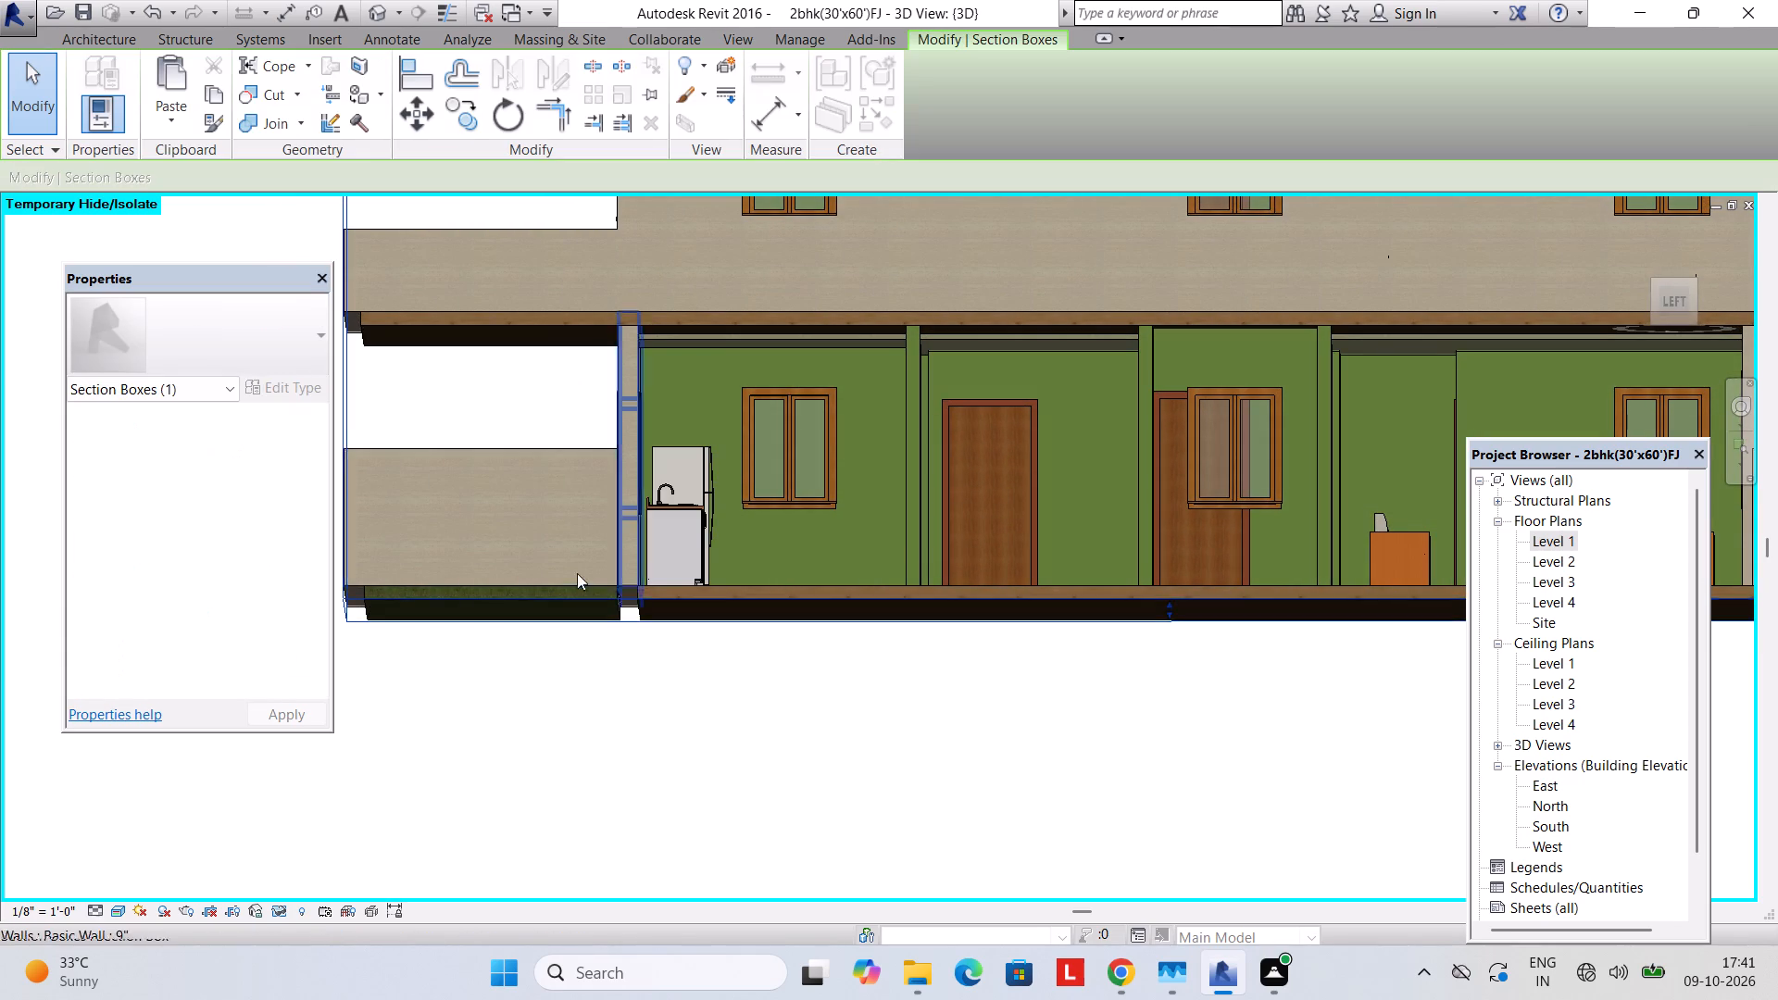
key("Escape")
key("Escape")
key("Escape")
left_click(767, 598)
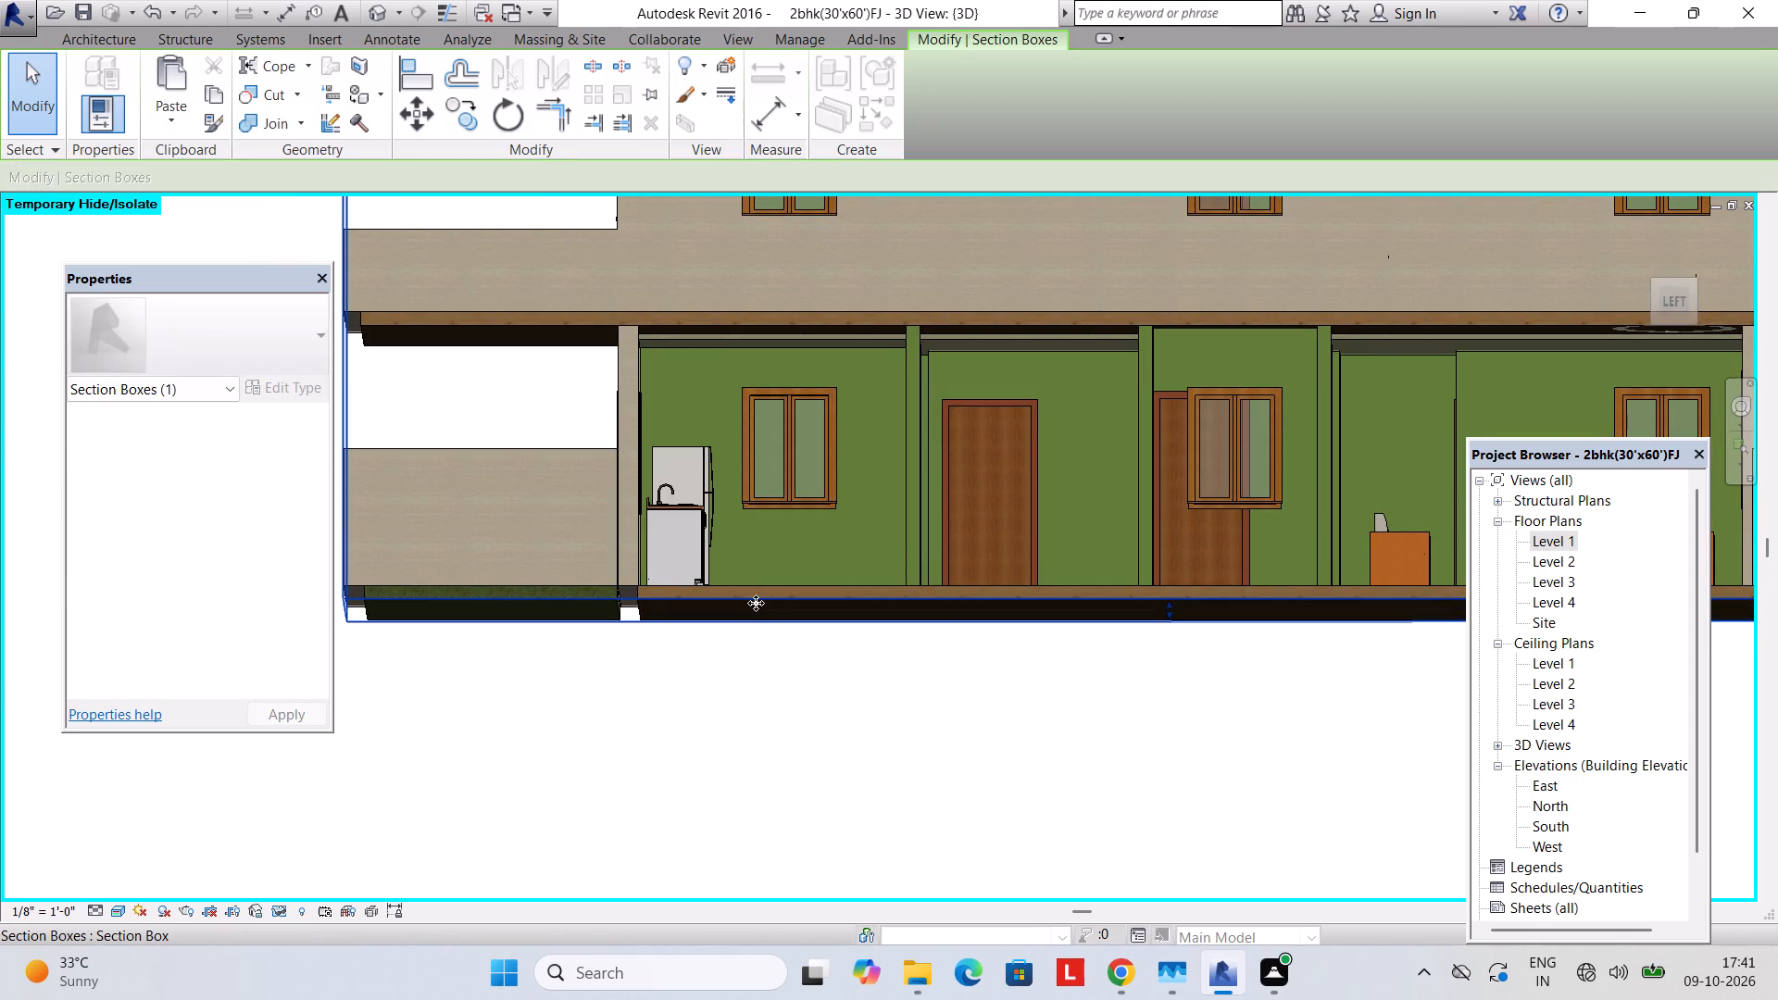
left_click(756, 603)
key("Escape")
left_click(741, 605)
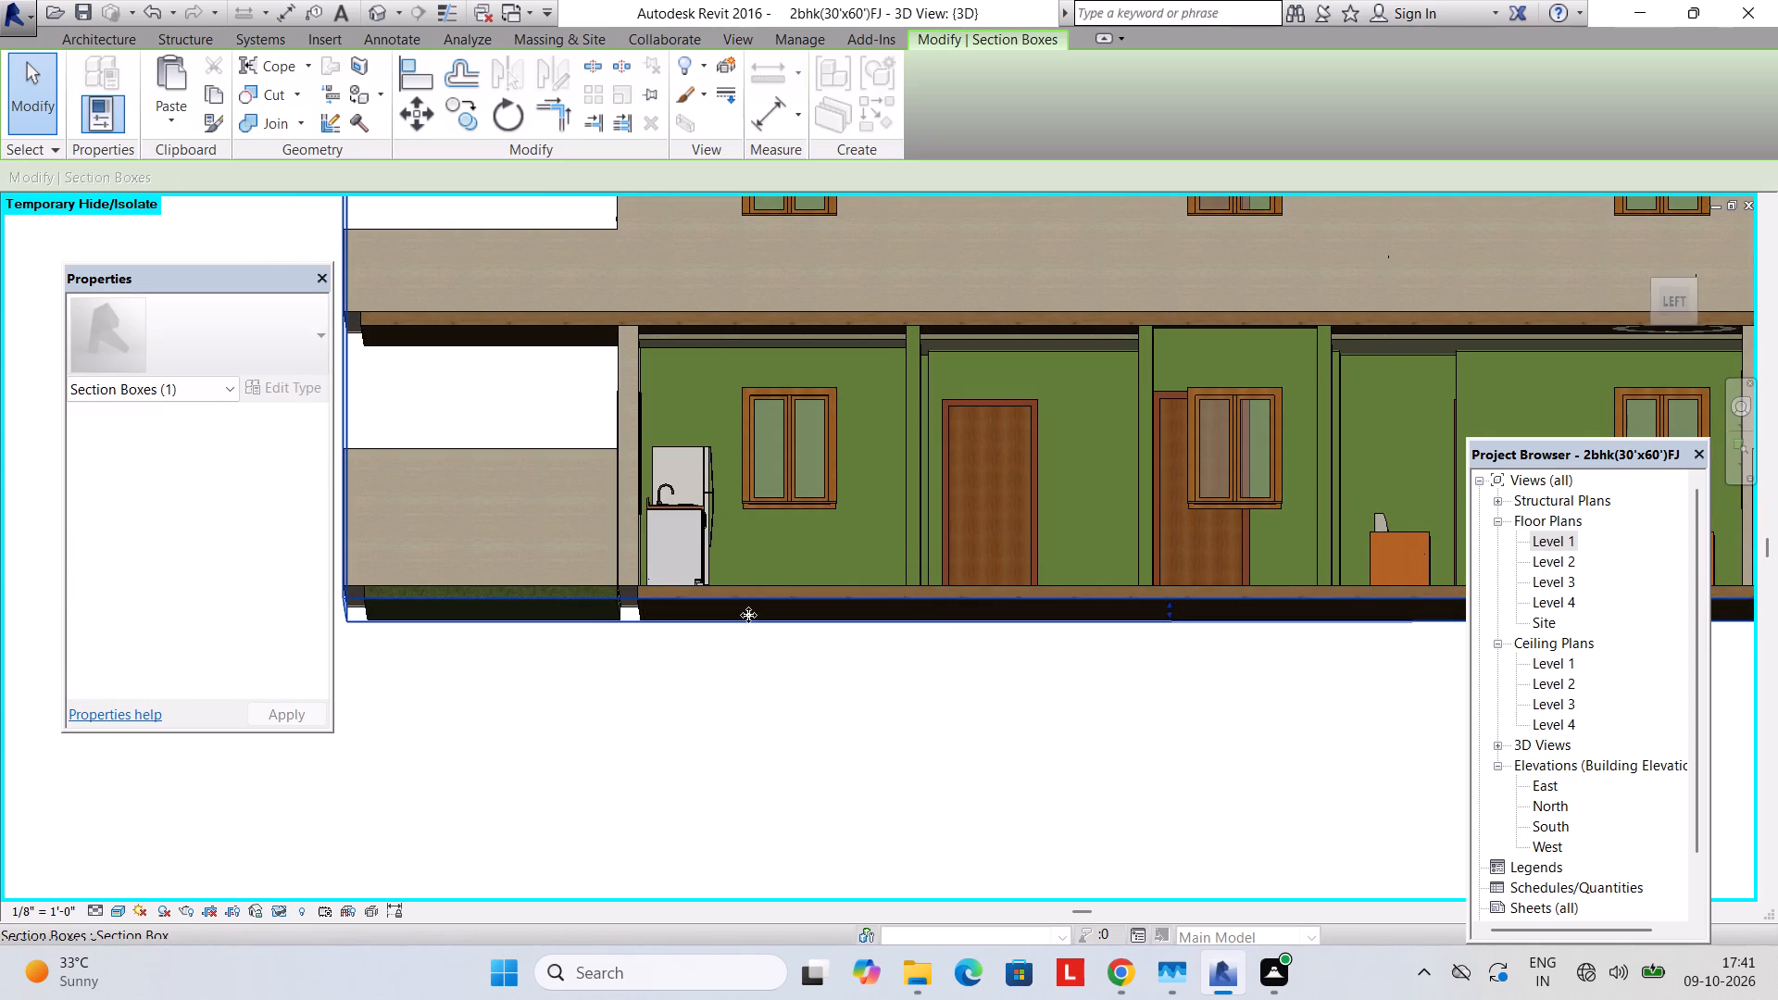
middle_click_drag(749, 620, 751, 714, "shift")
key("Escape")
left_click(757, 631)
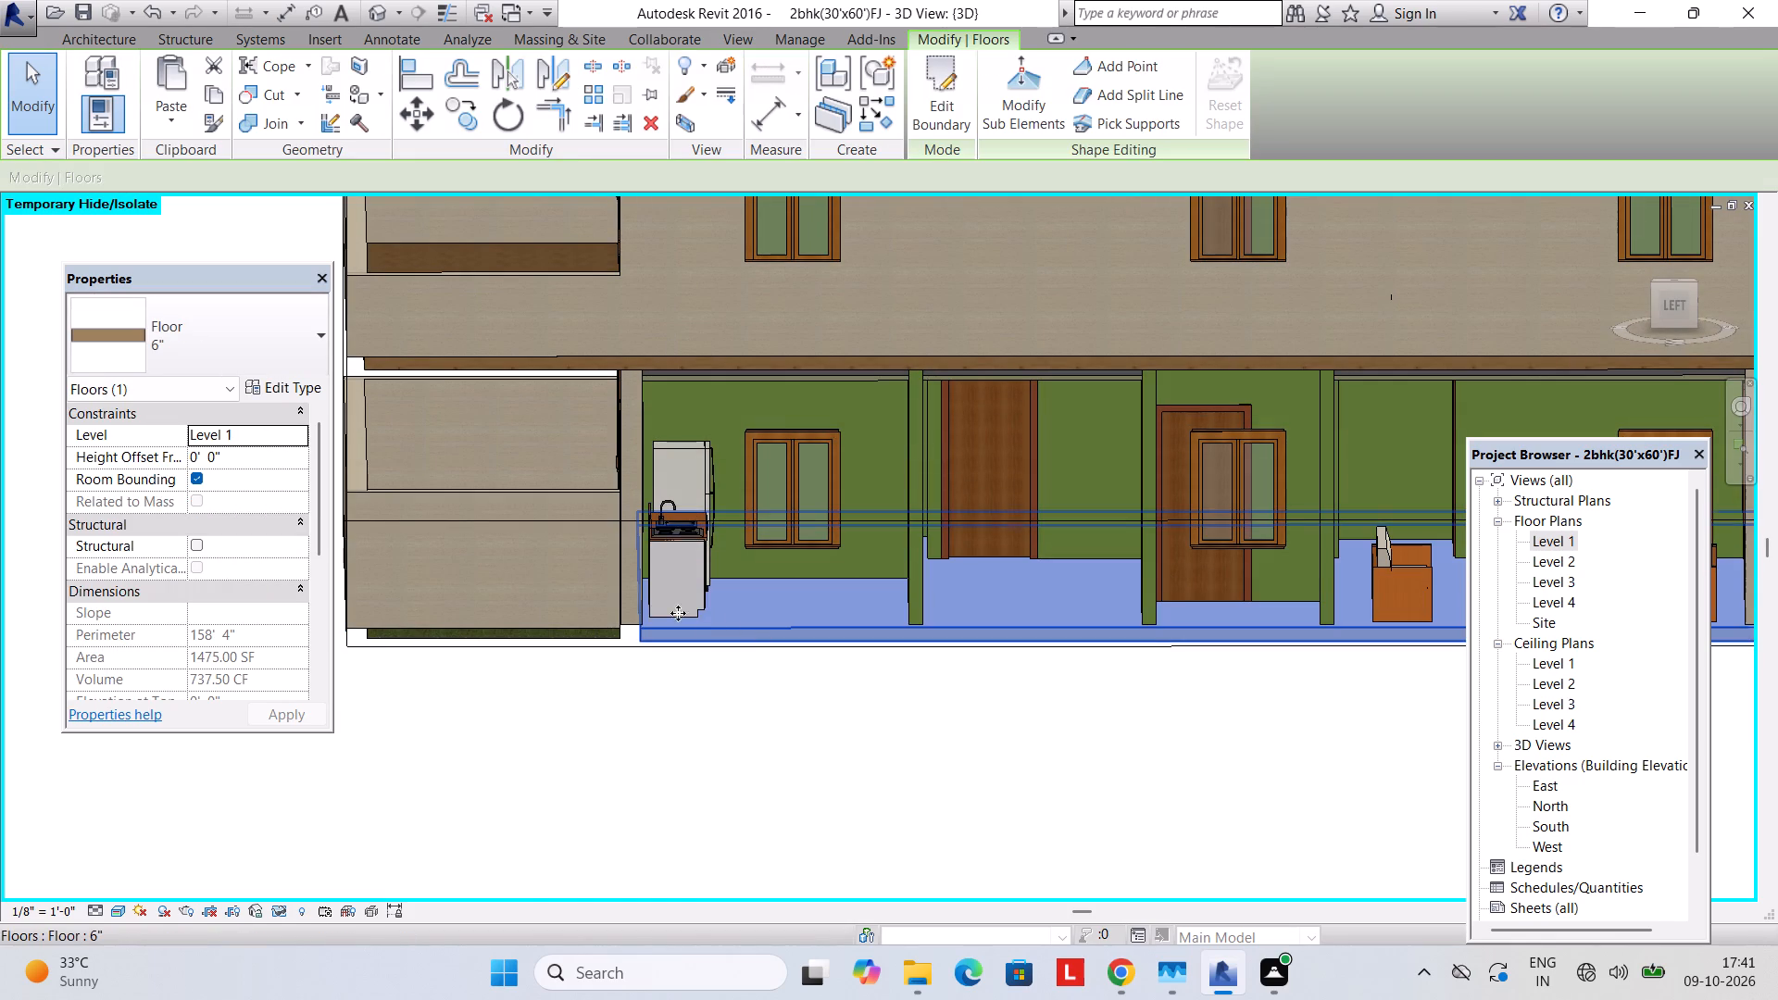
scroll(244, 480, "down", 1)
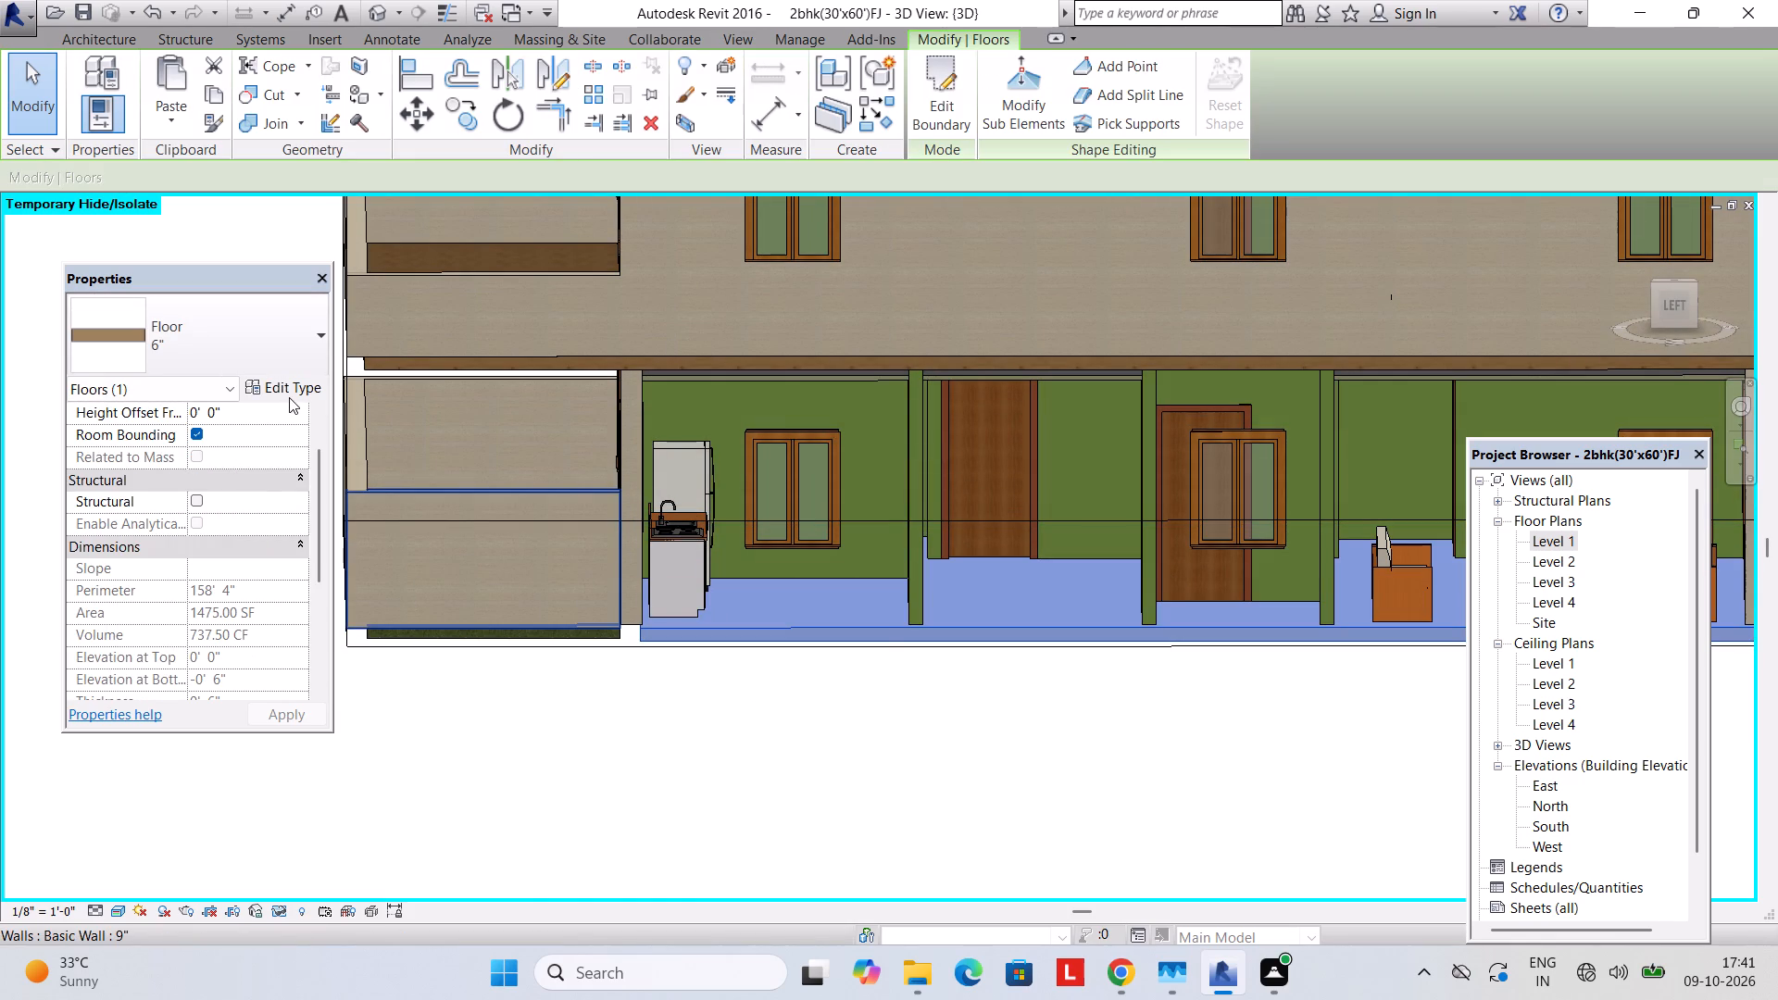
left_click(289, 397)
scroll(781, 431, "down", 4)
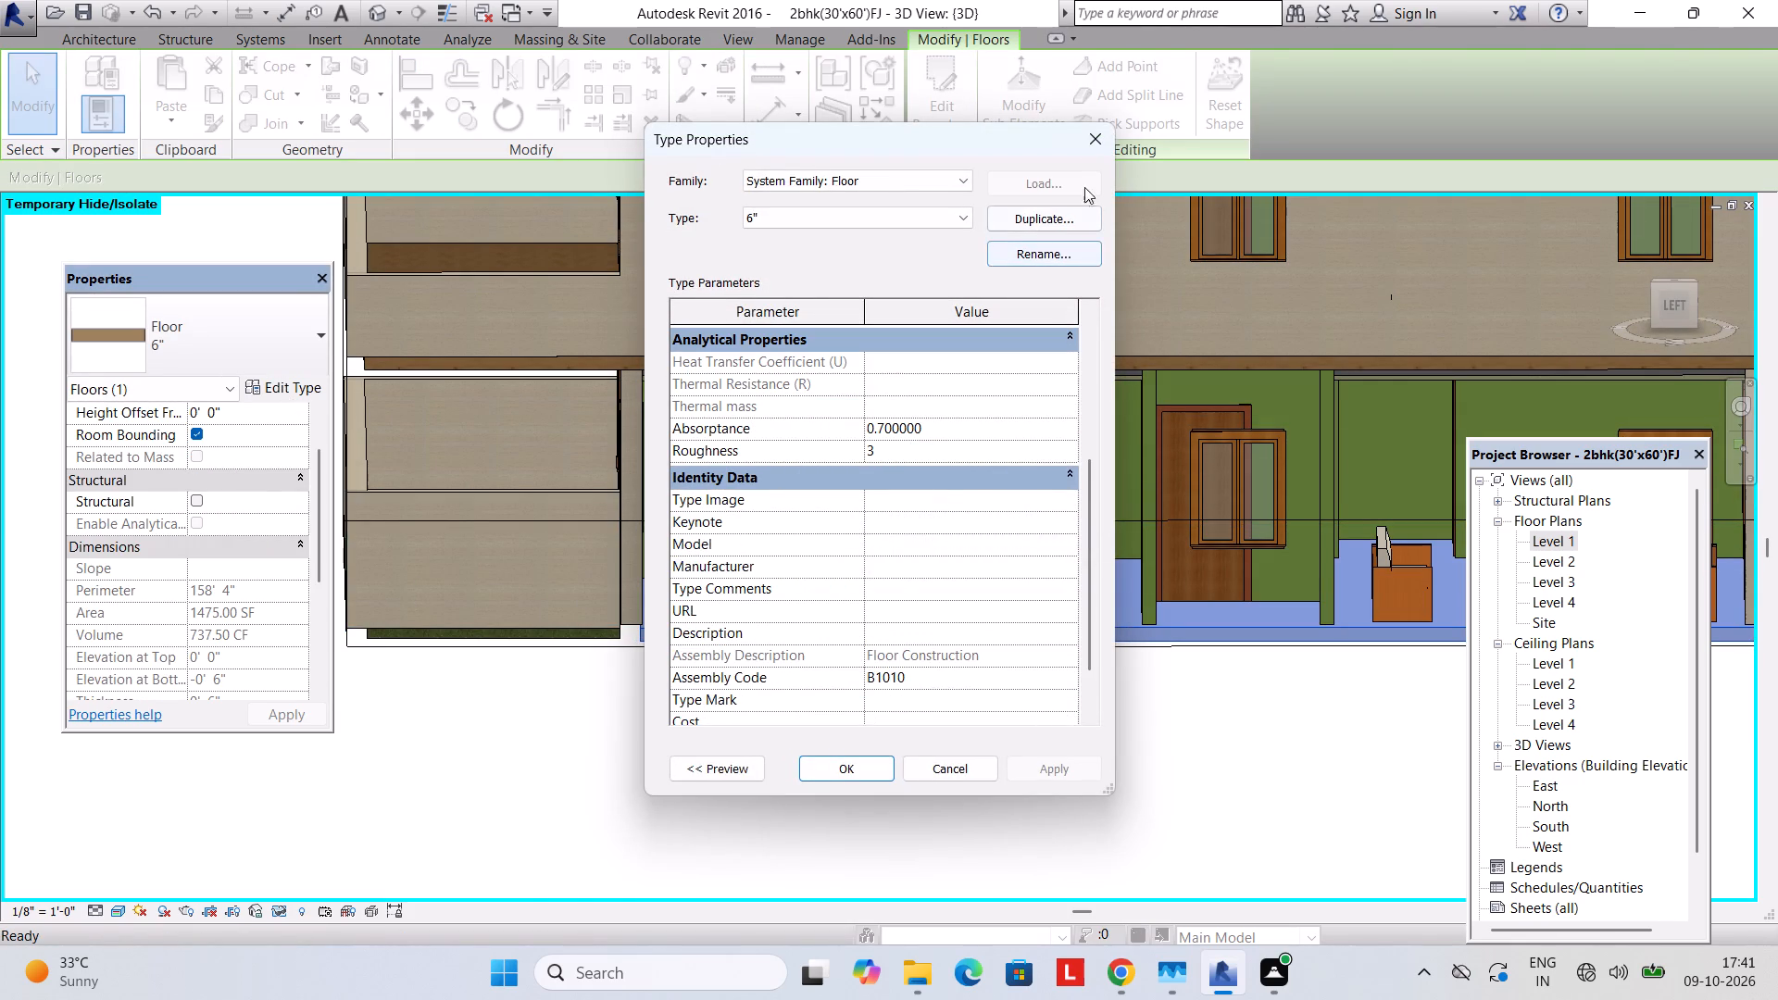
left_click(1096, 145)
key("Escape")
key("Escape")
Open the Level 2 floor plan at the front balcony and staircase.
scroll(1183, 608, "down", 1)
middle_click_drag(1183, 608, 769, 615)
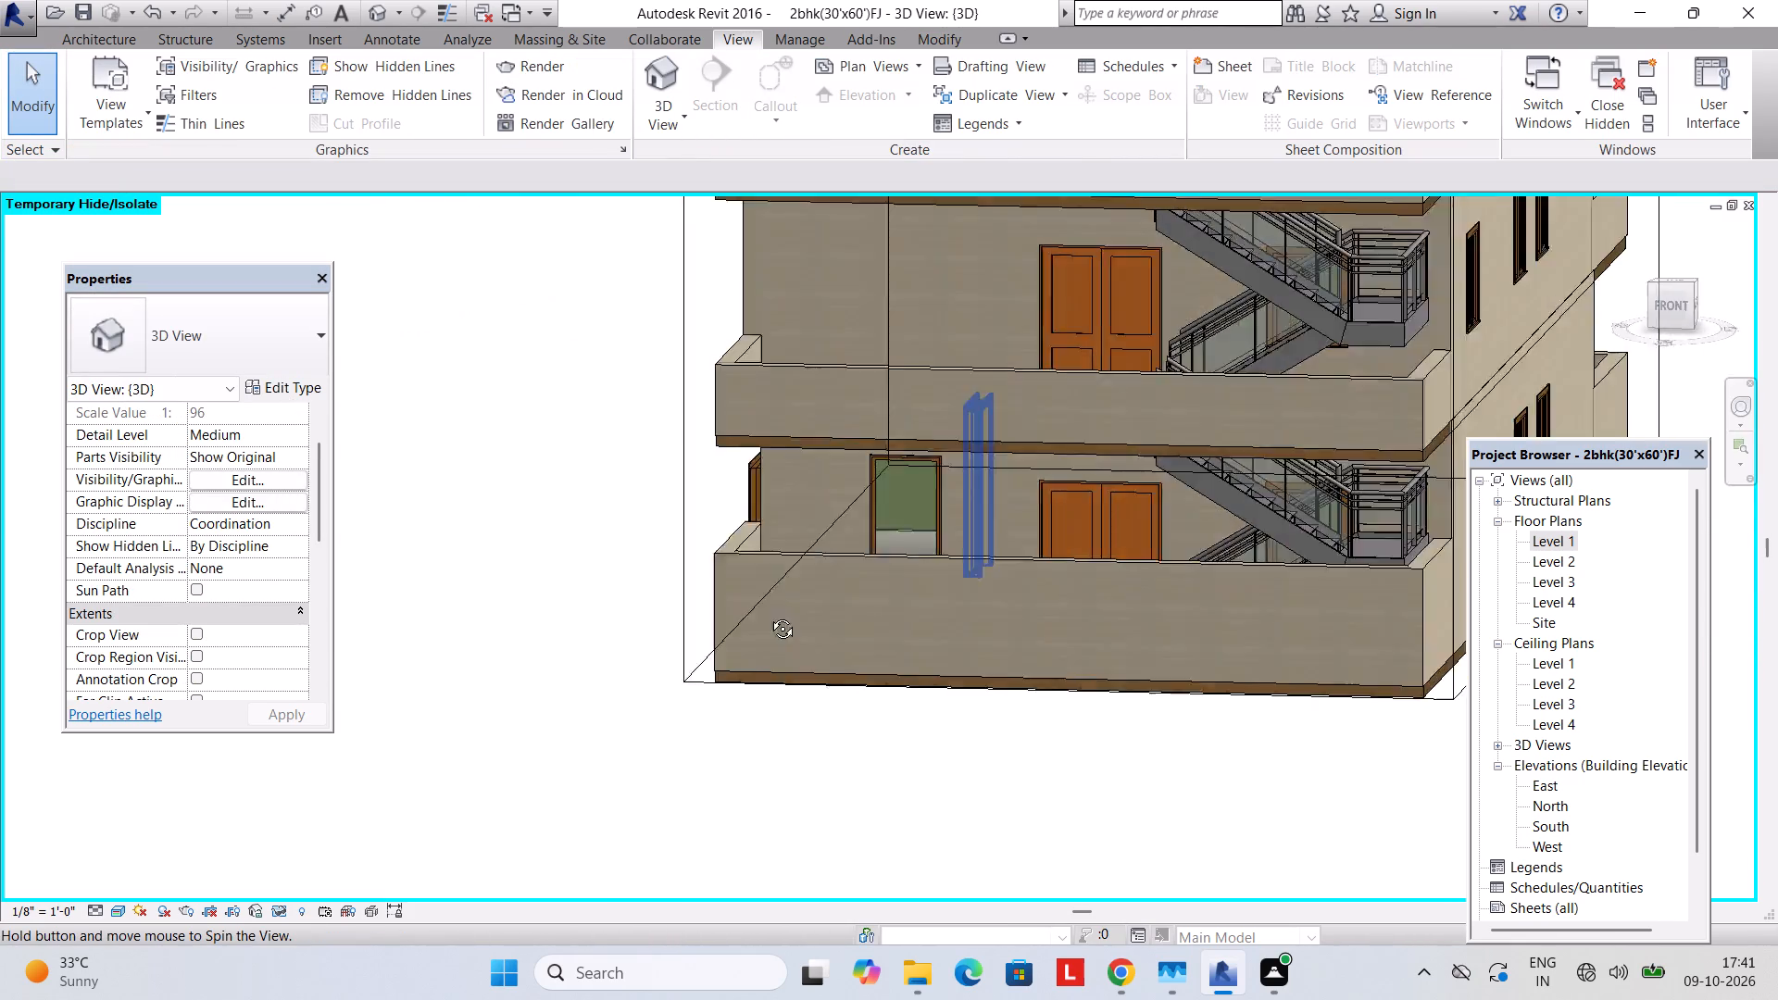
middle_click_drag(769, 615, 759, 615)
middle_click_drag(768, 606, 839, 684, "shift")
middle_click_drag(914, 611, 864, 679, "shift")
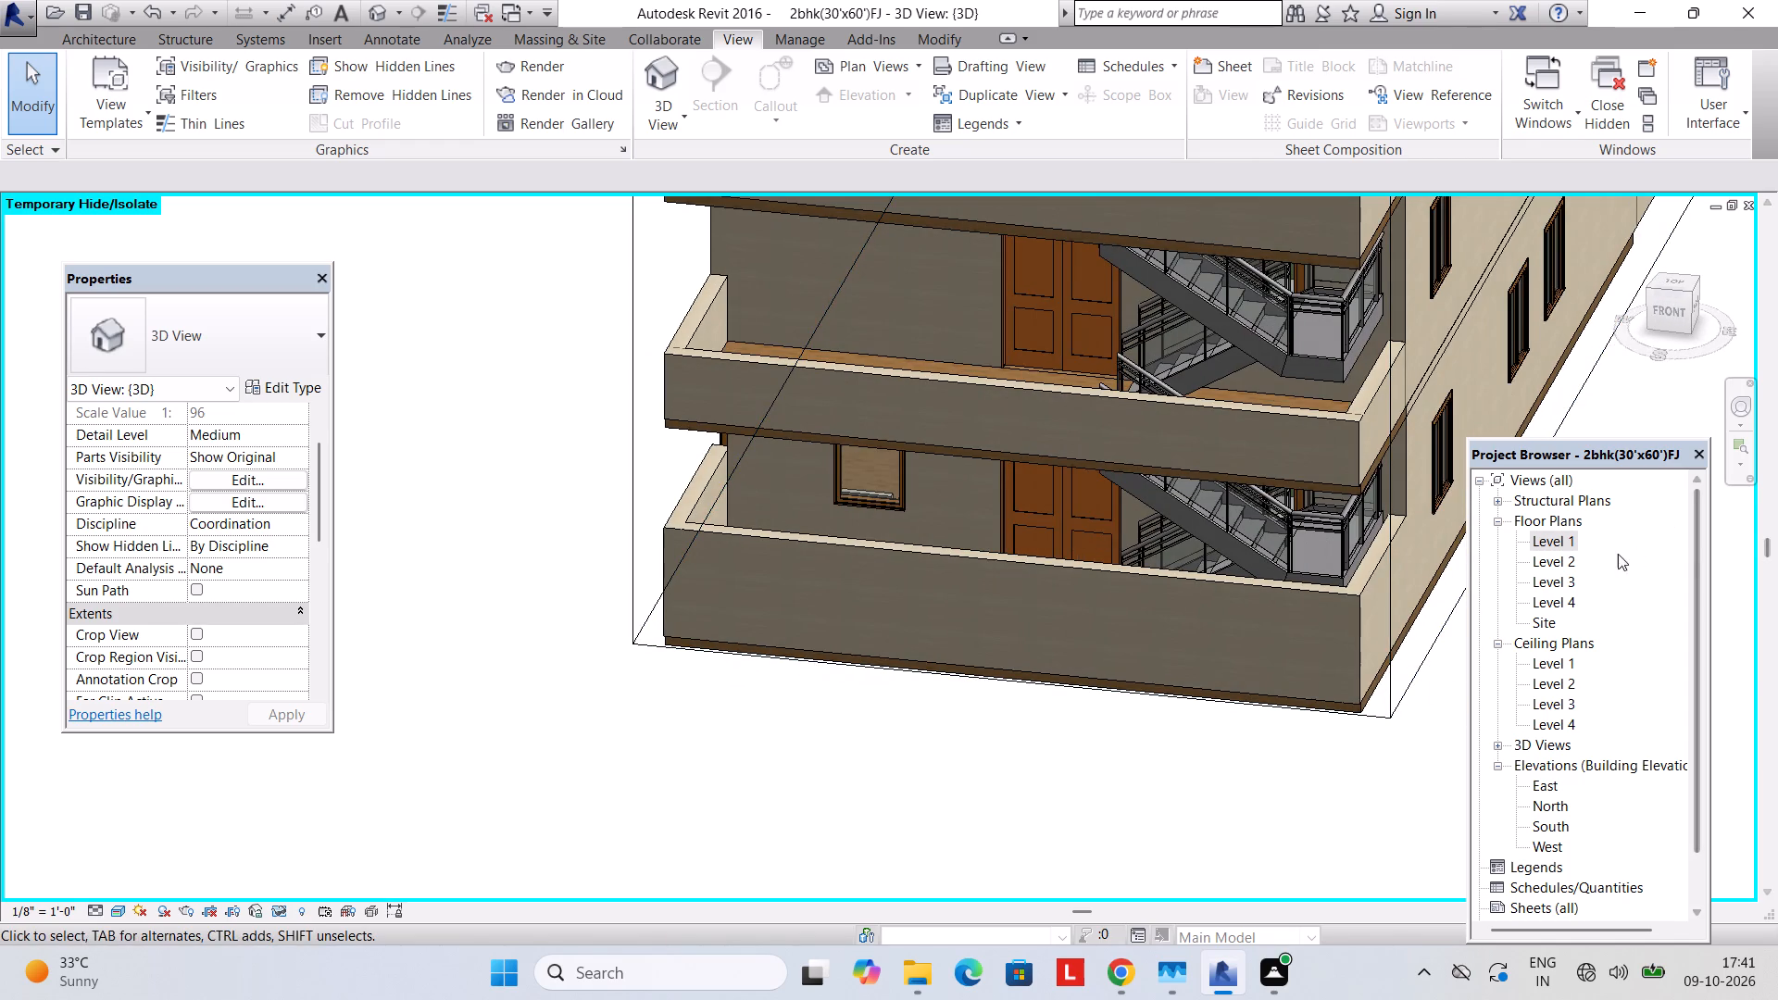
double_click(1533, 560)
middle_click_drag(1419, 586, 1456, 489)
scroll(1171, 609, "down", 1)
middle_click_drag(1173, 606, 1258, 558)
scroll(920, 584, "up", 2)
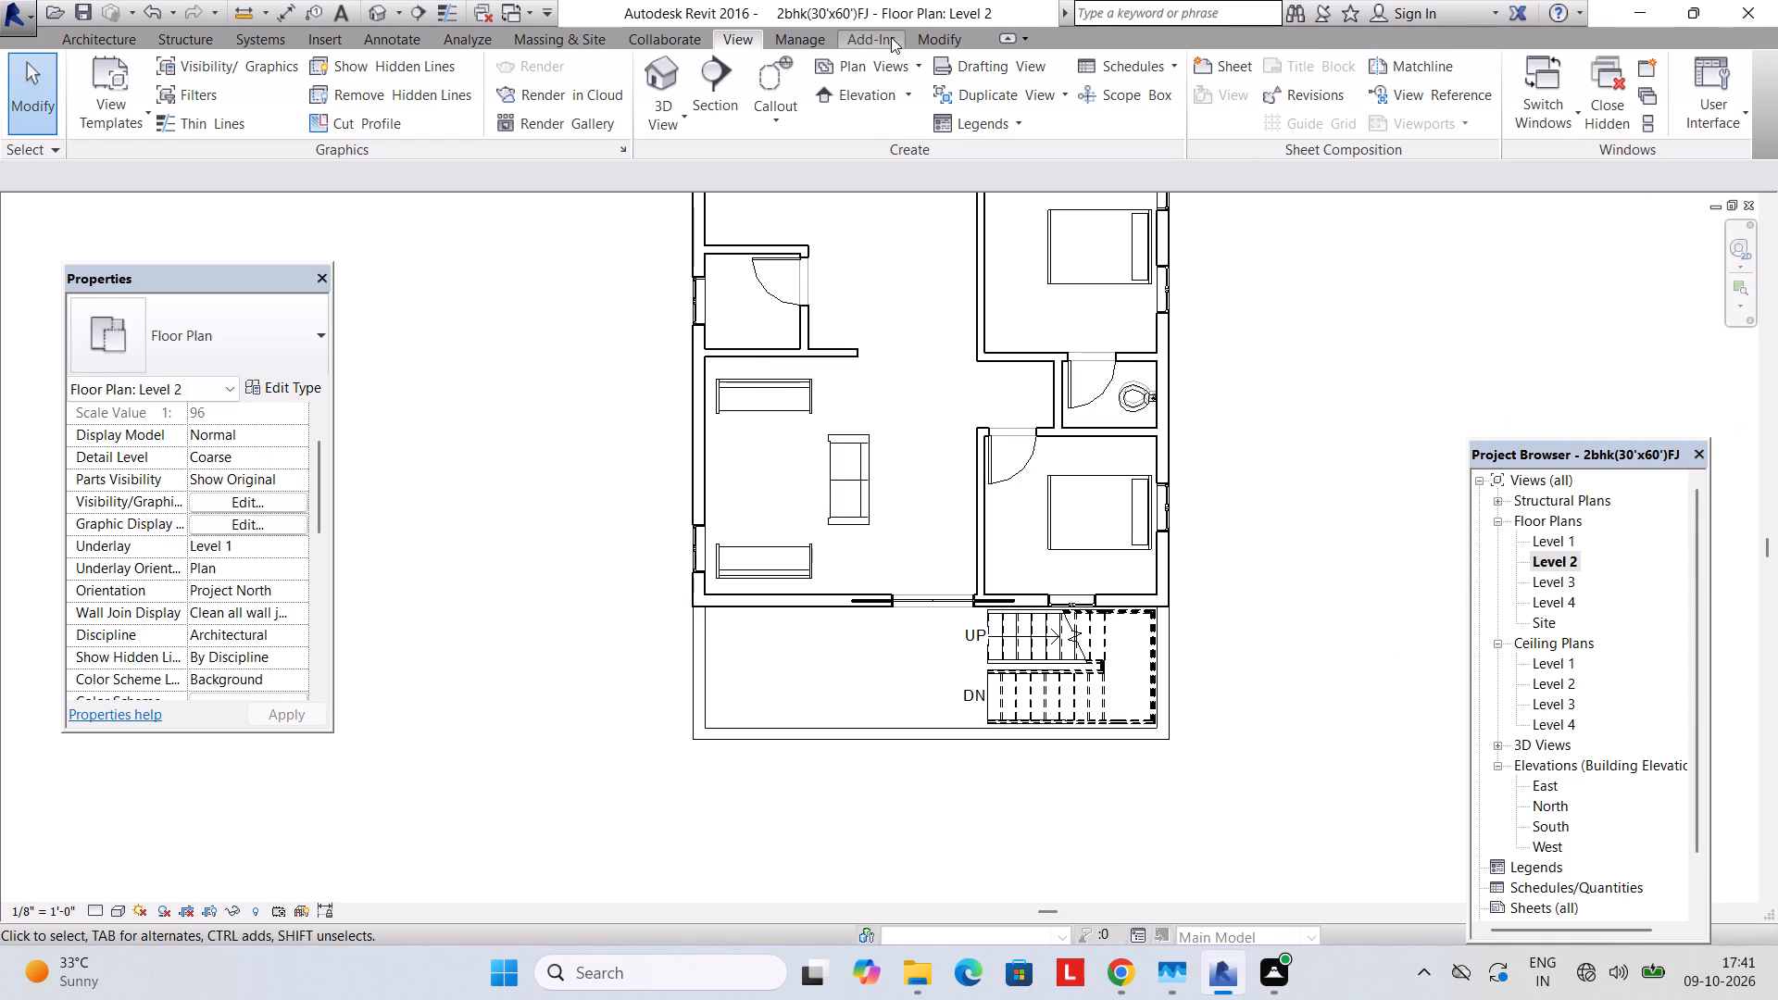
Split the Level 2 balcony's front parapet wall in line with the open end of the stair flights.
left_click(922, 38)
left_click(603, 69)
scroll(931, 657, "up", 3)
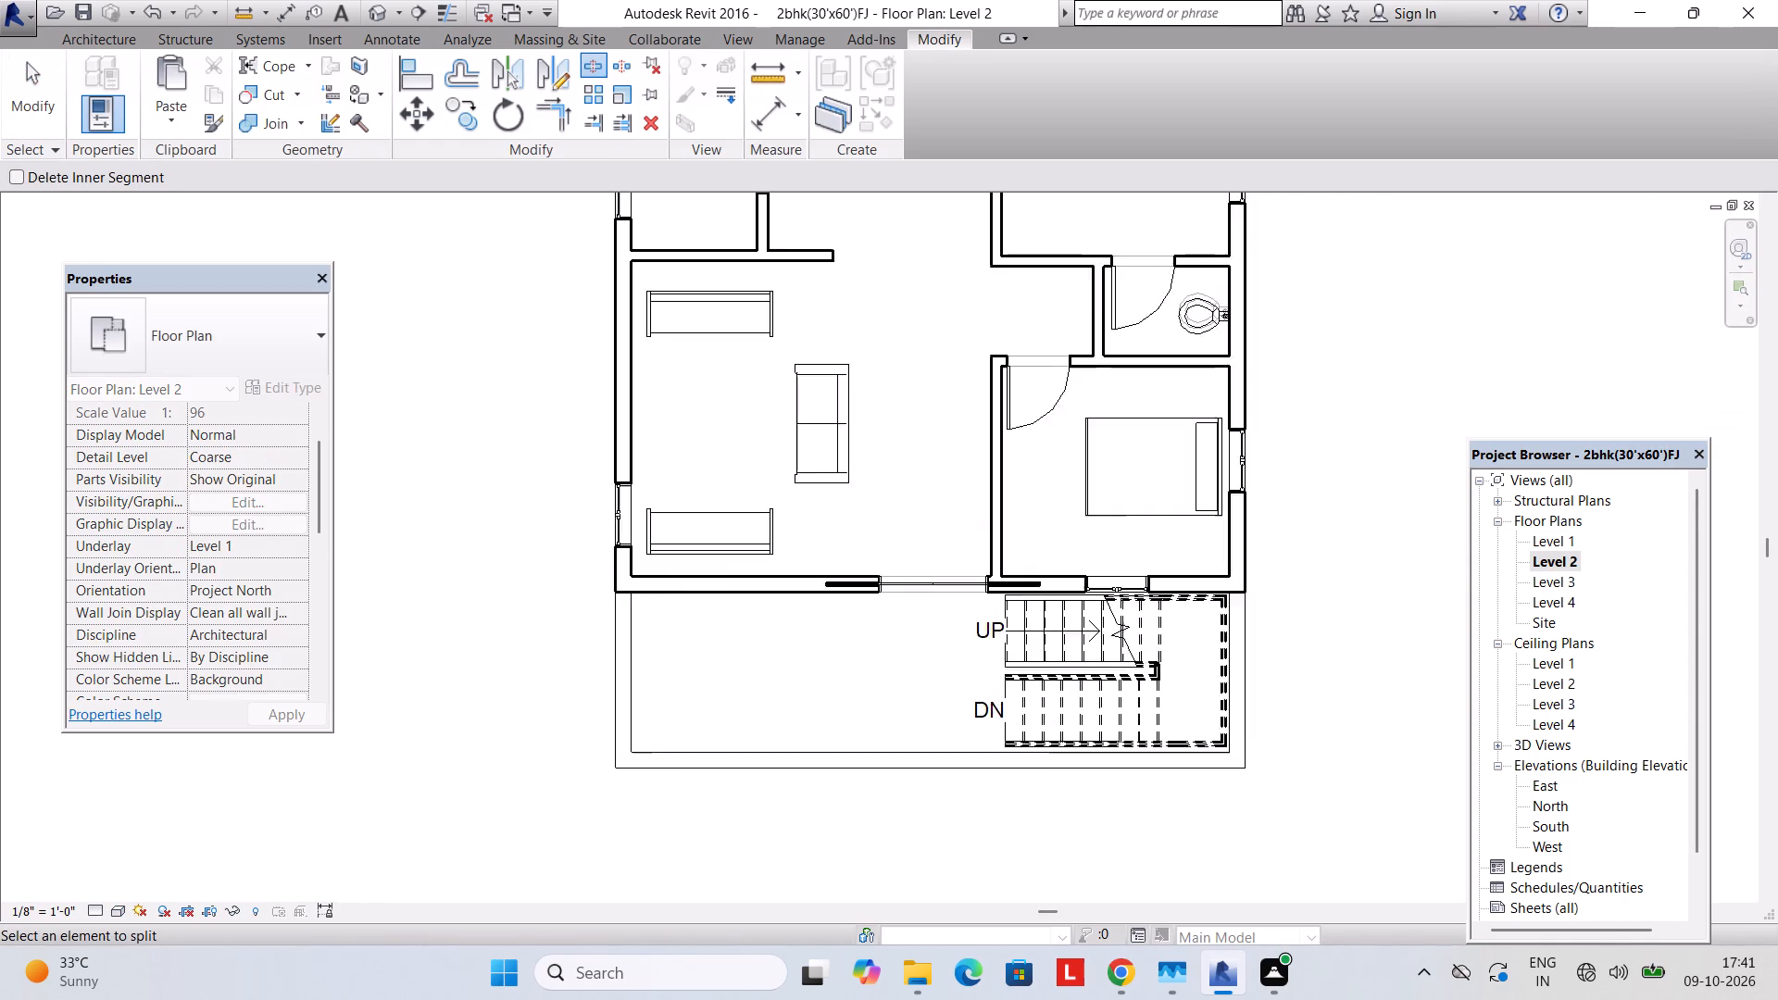
scroll(970, 703, "up", 2)
middle_click_drag(1054, 739, 1047, 697)
scroll(1028, 694, "up", 6)
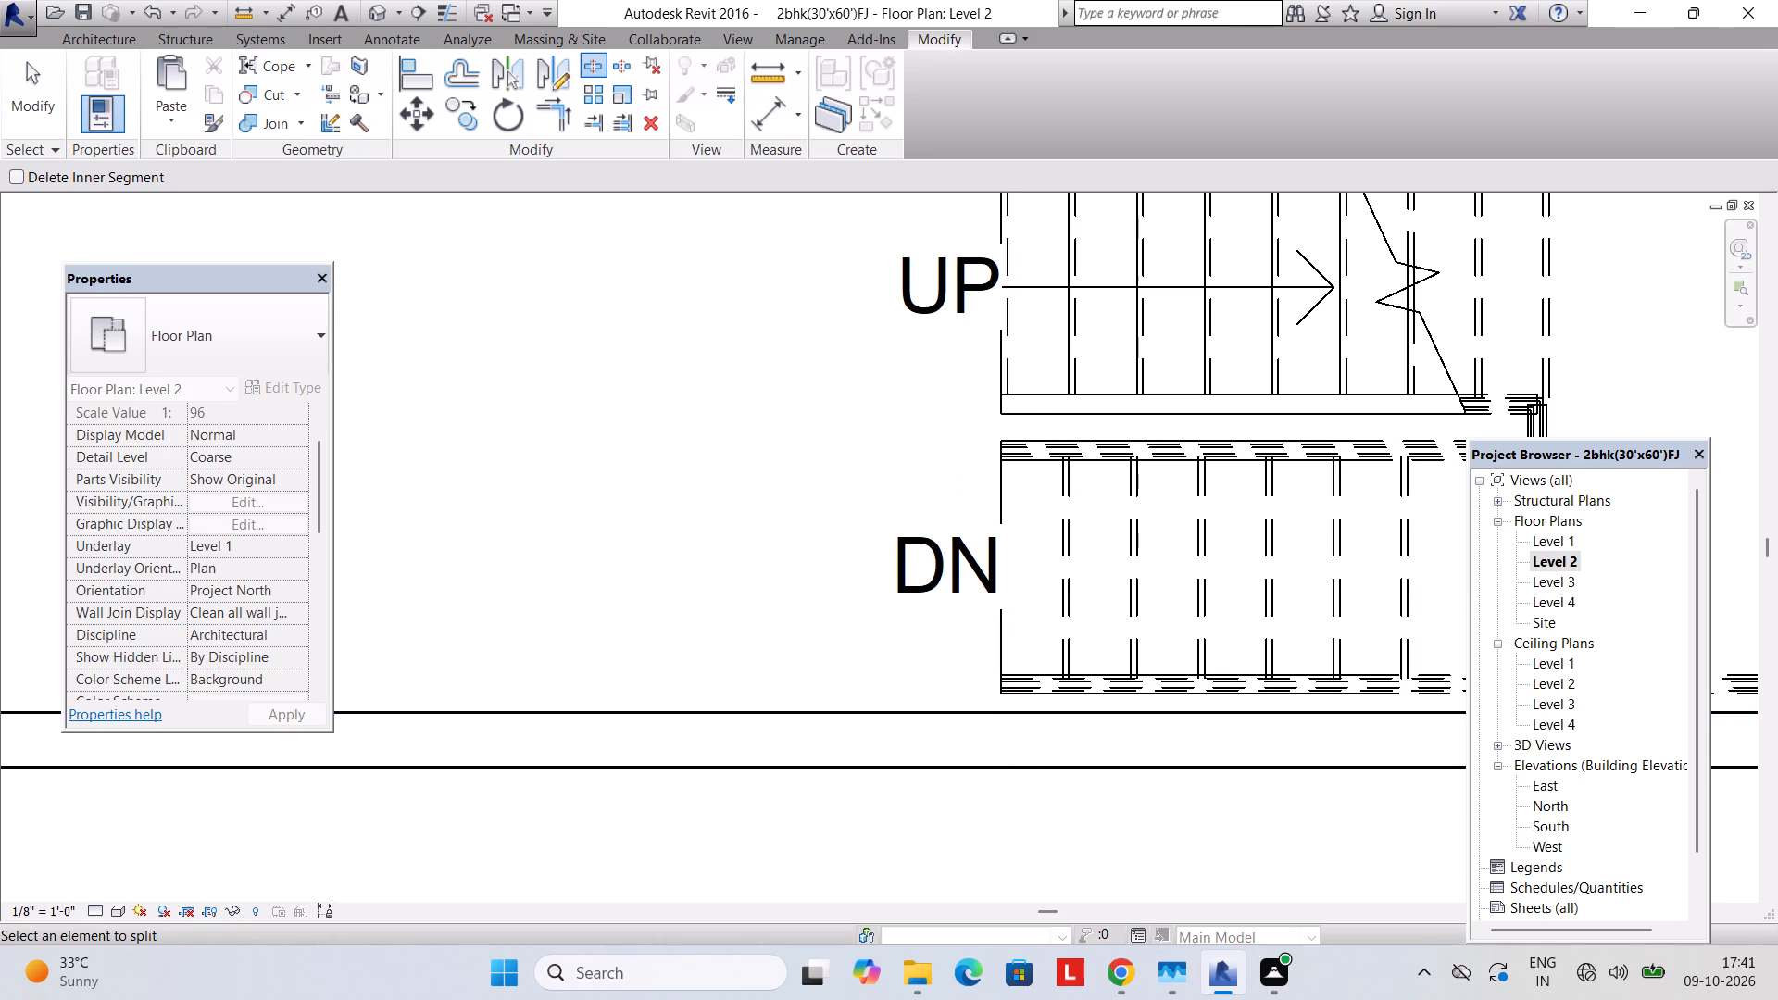
scroll(1002, 724, "up", 4)
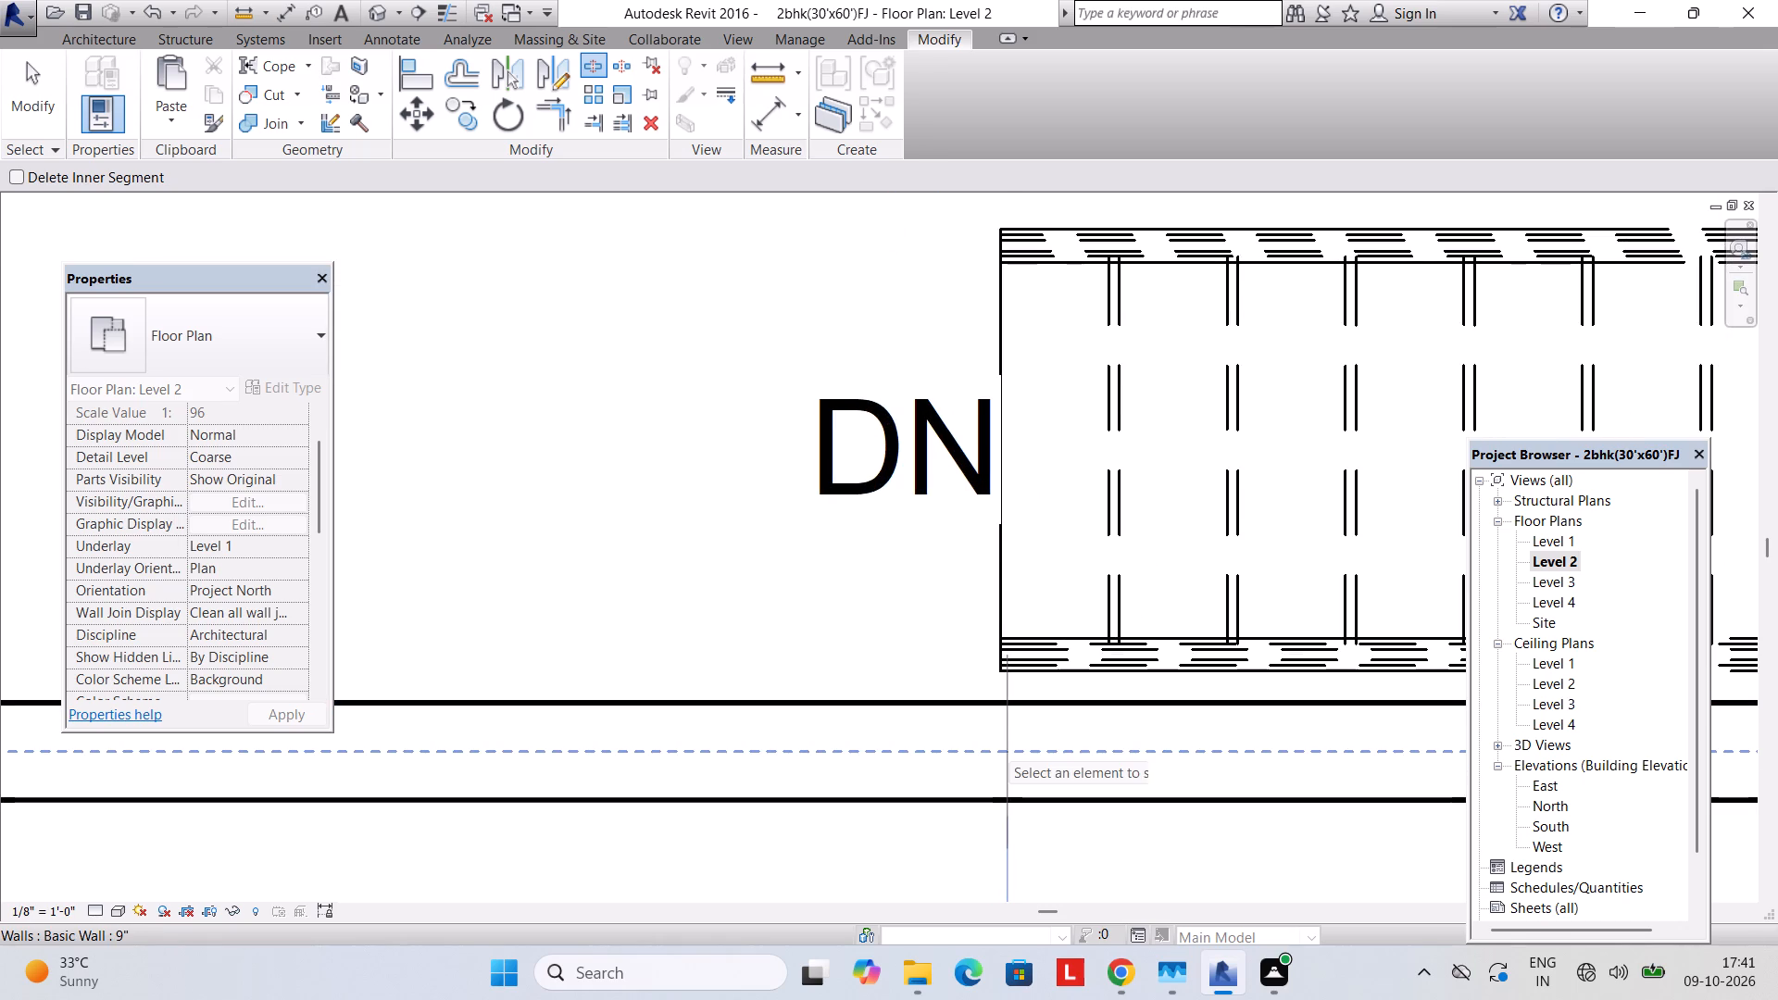
scroll(1008, 749, "up", 6)
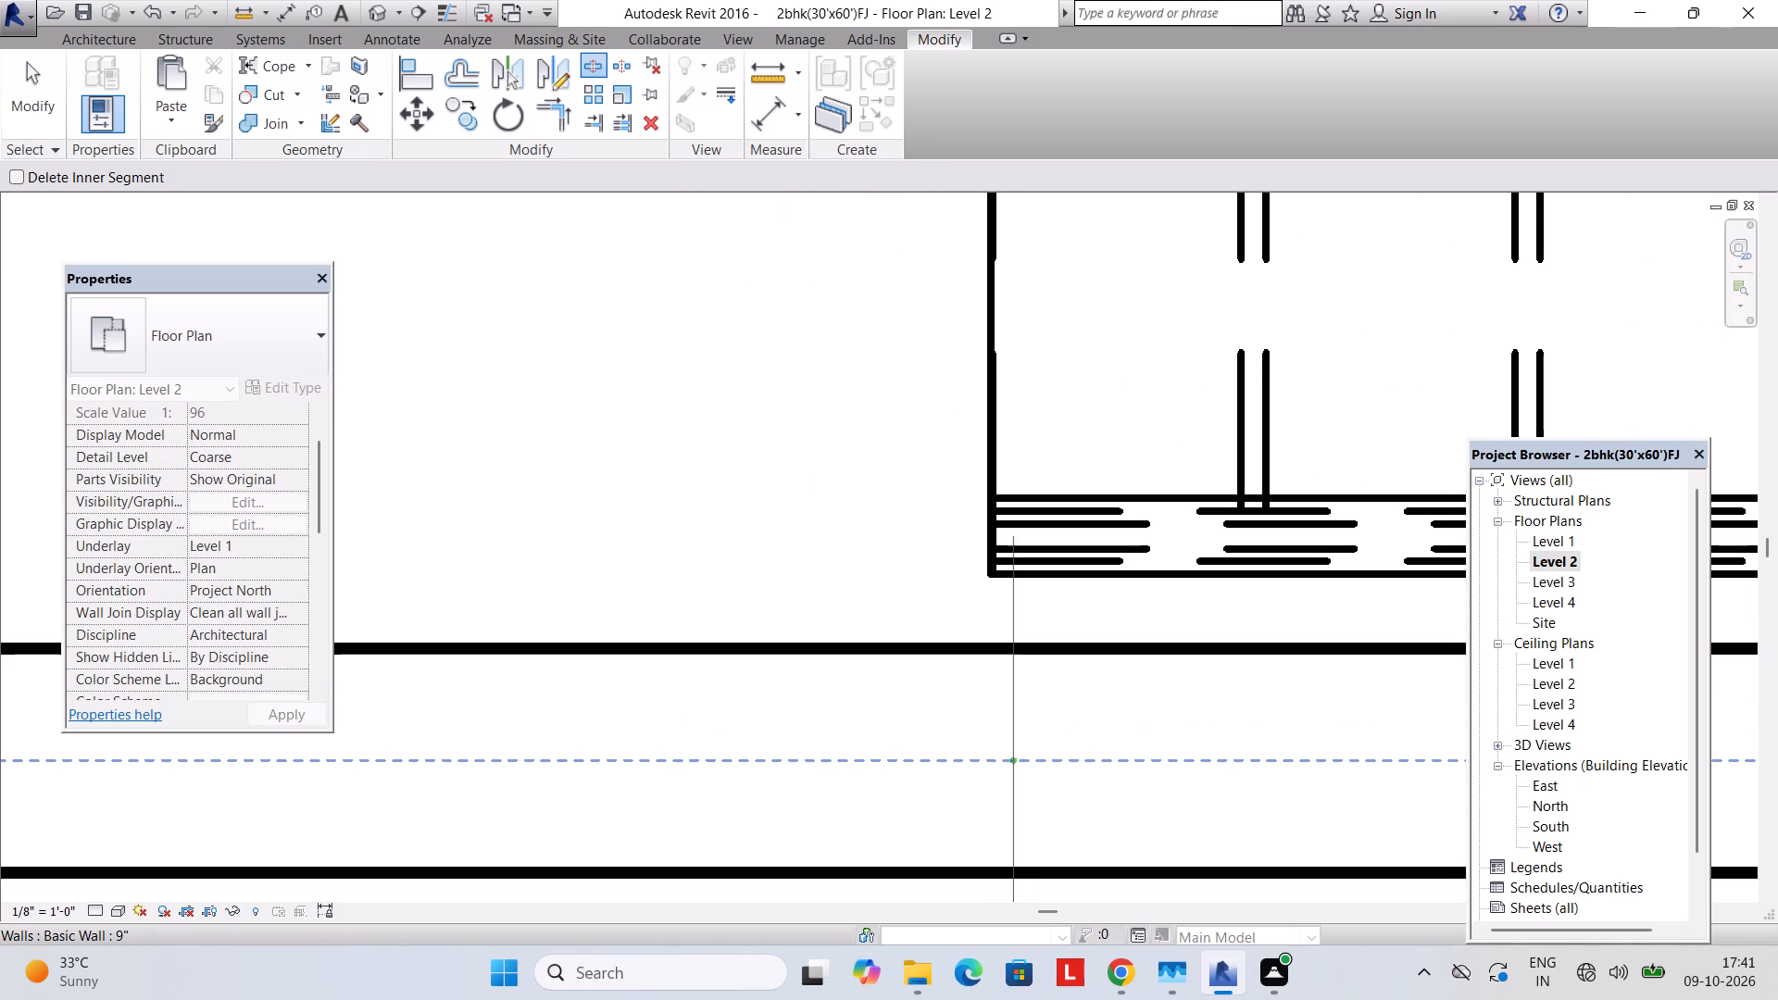
left_click(994, 759)
scroll(1005, 753, "down", 7)
middle_click_drag(1010, 761, 1471, 744)
scroll(935, 730, "down", 5)
middle_click_drag(922, 735, 1236, 731)
middle_click_drag(963, 686, 1156, 822)
middle_click_drag(866, 559, 883, 590)
key("Escape")
key("Escape")
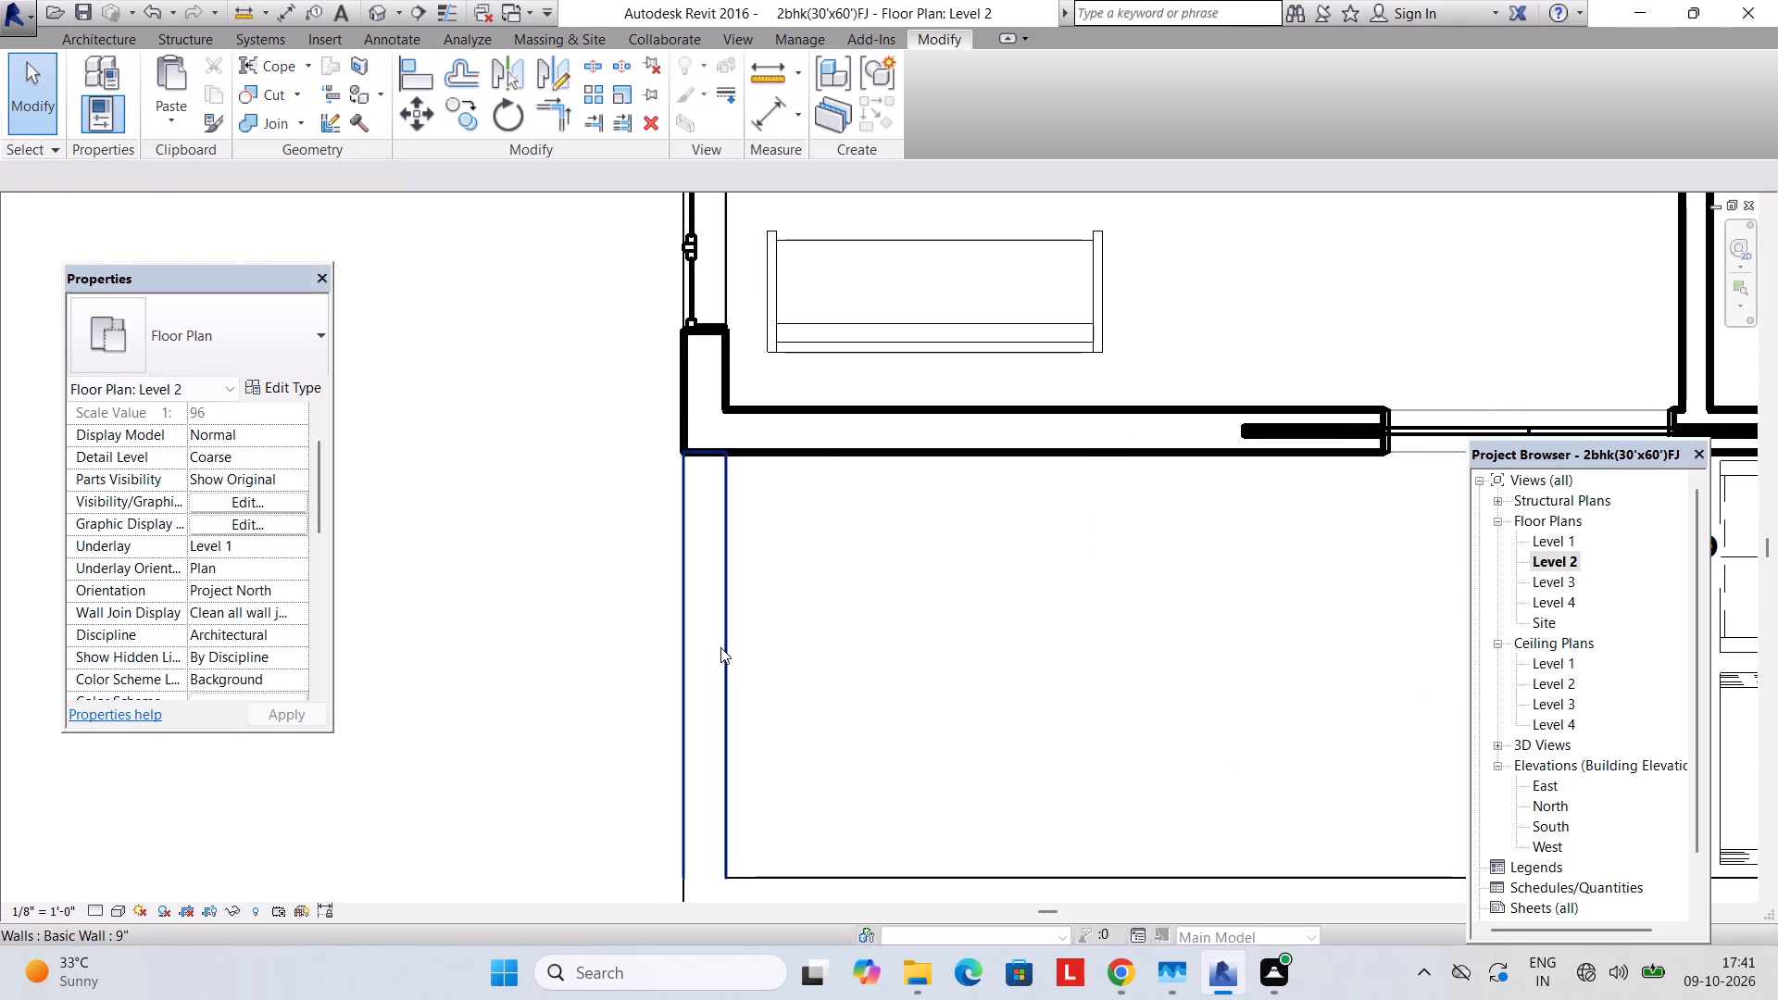
Delete the balcony's side parapet on the living-room side and the front parapet segment up to the stairs.
left_click(720, 647)
scroll(1001, 598, "down", 4)
middle_click_drag(1002, 567, 966, 458)
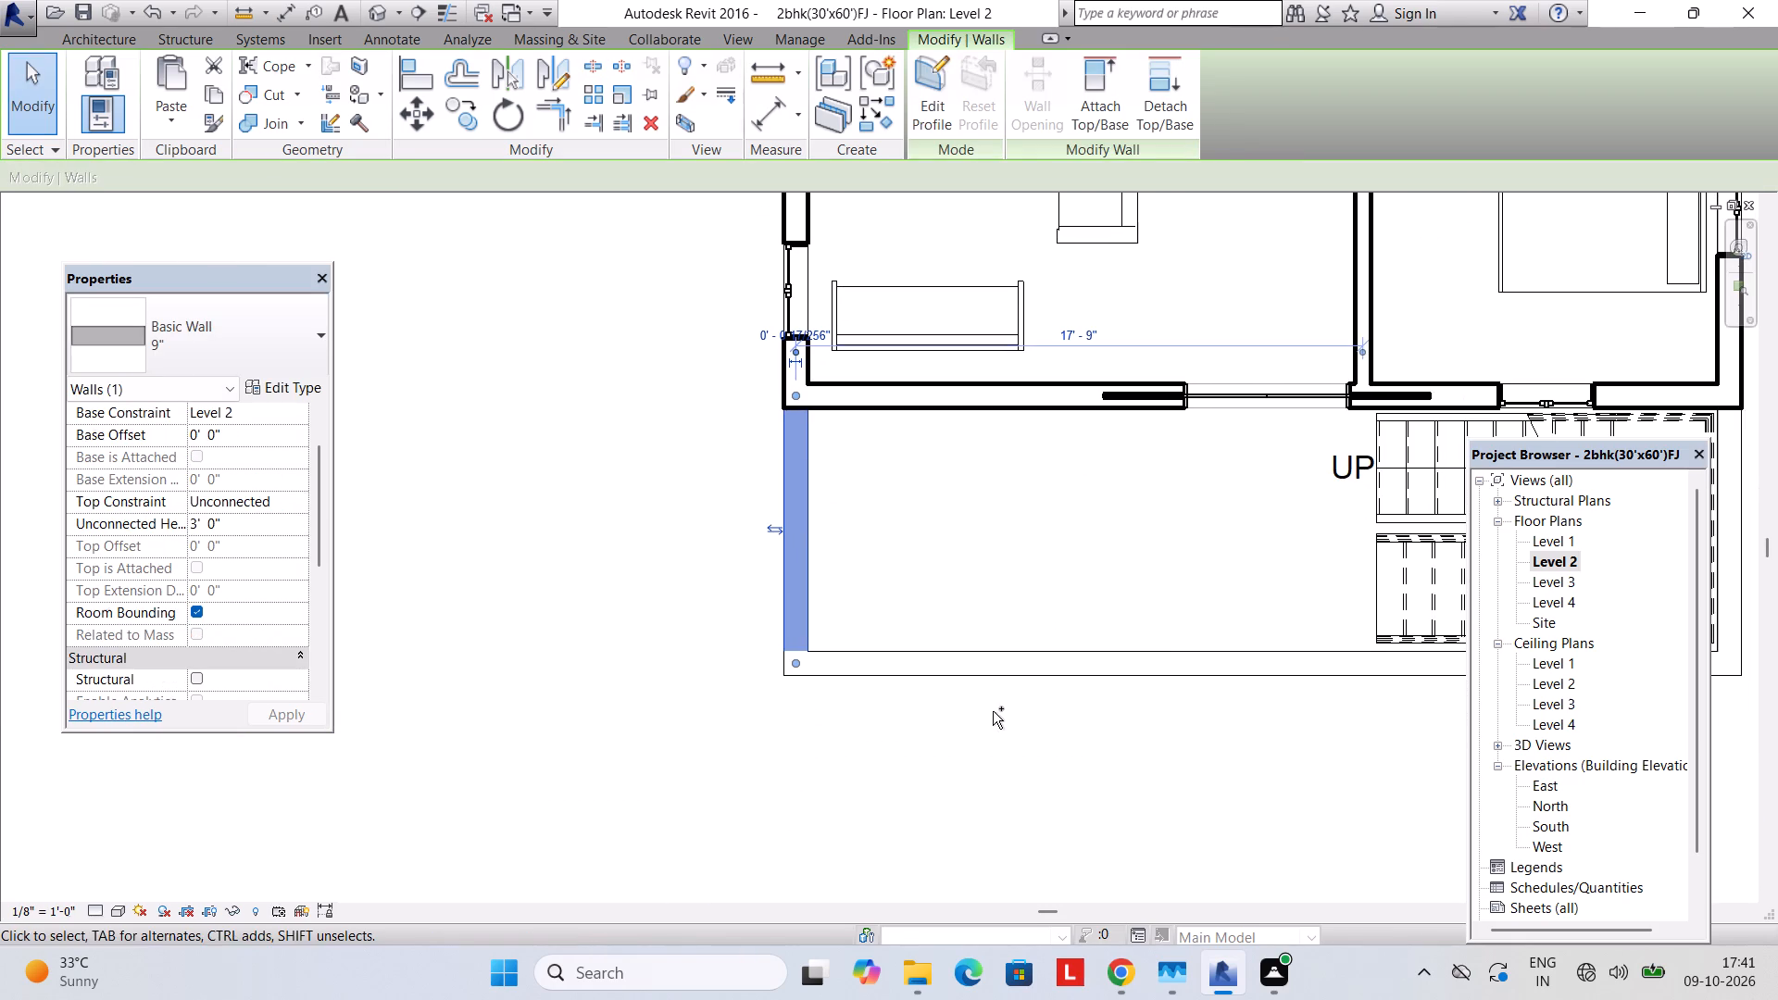
left_click(1012, 676, "ctrl")
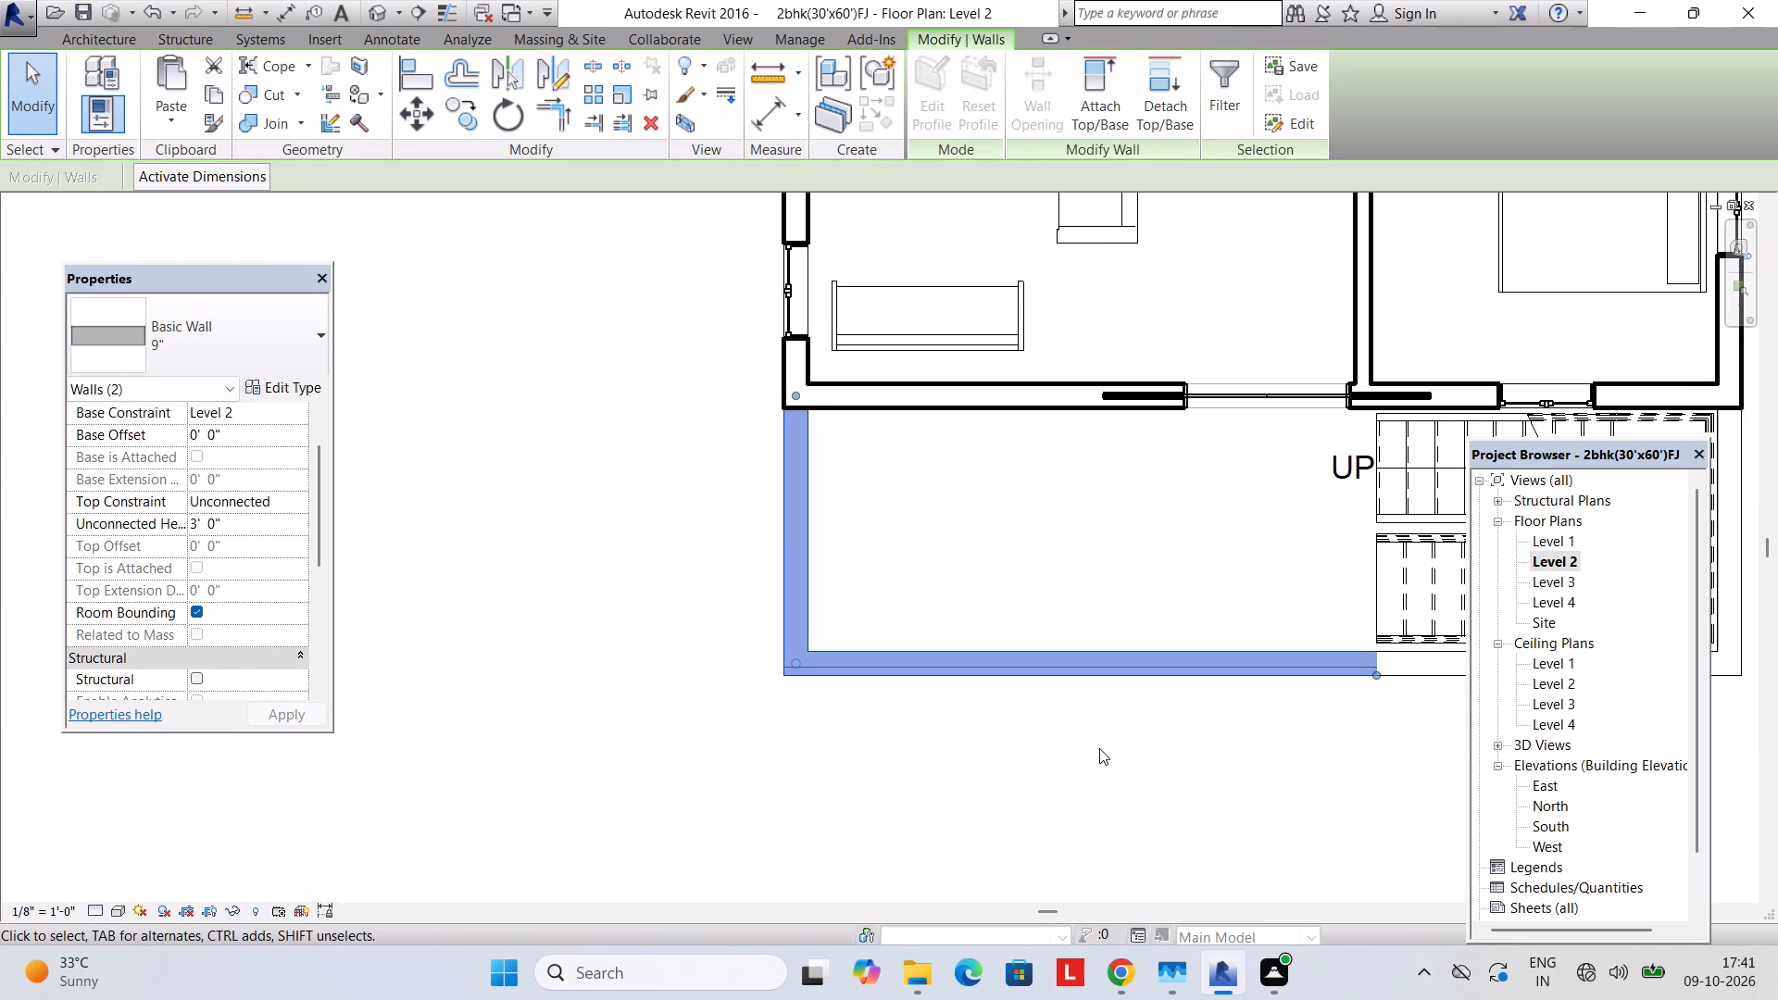
key("Delete")
scroll(1093, 650, "down", 2)
scroll(1001, 656, "up", 1)
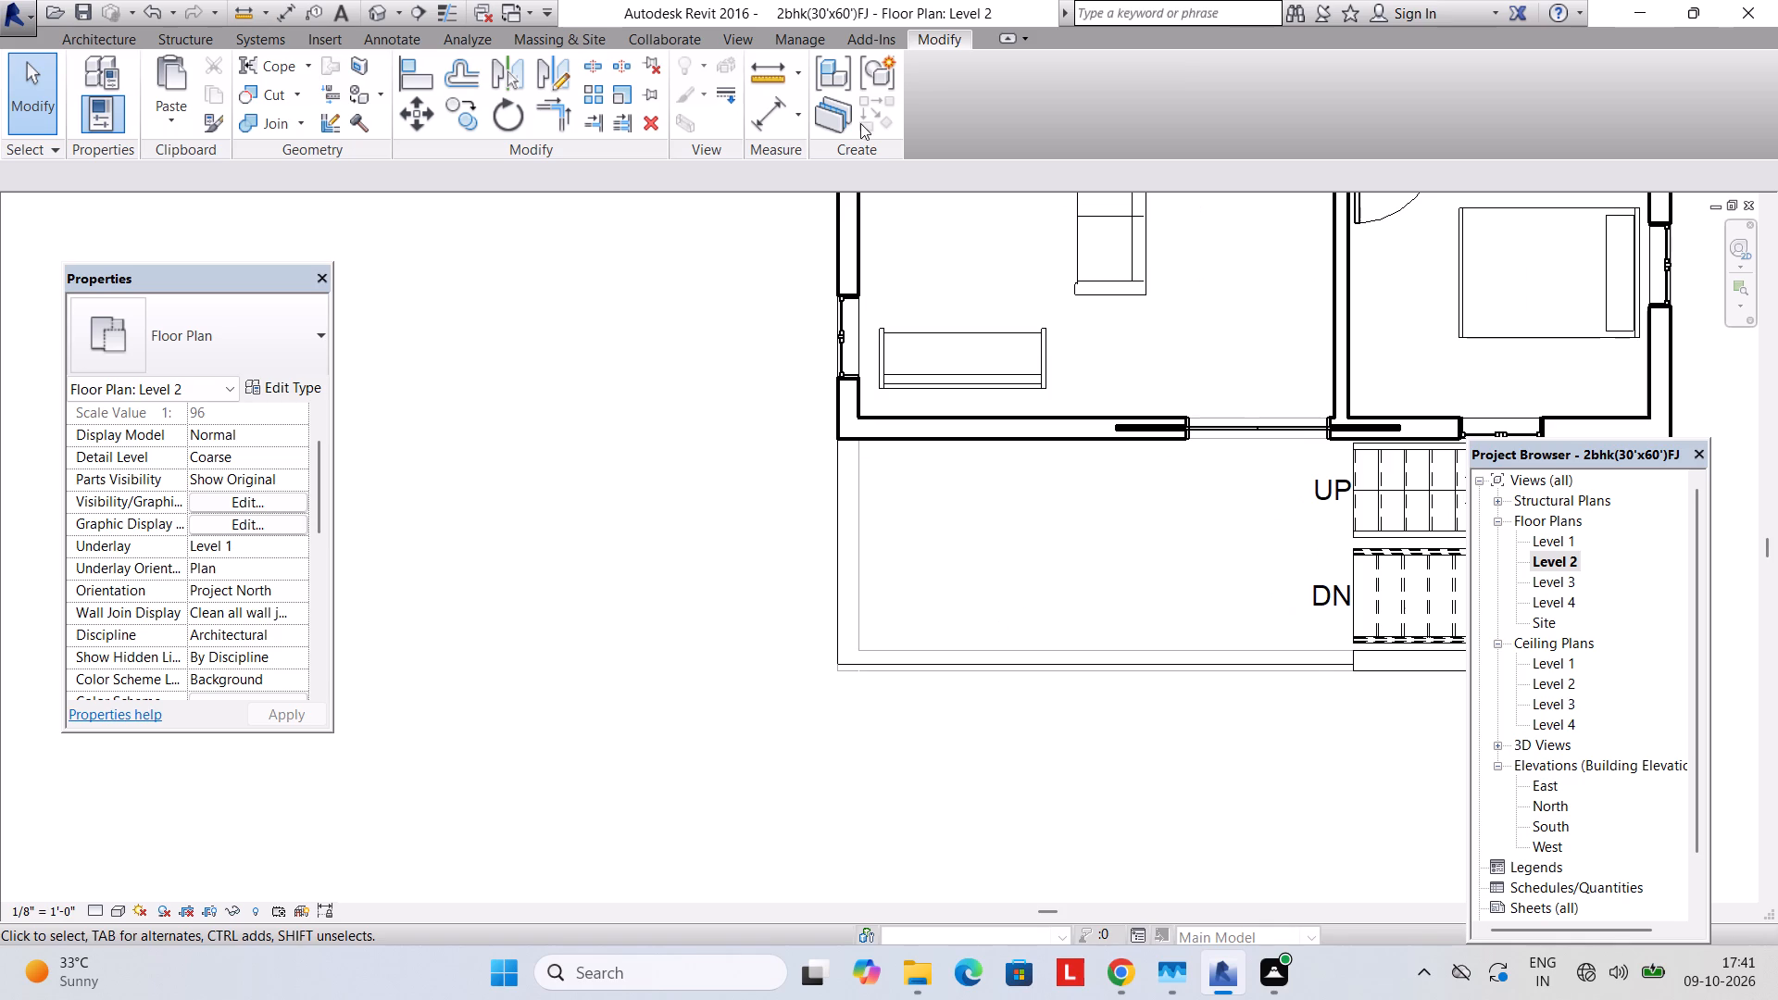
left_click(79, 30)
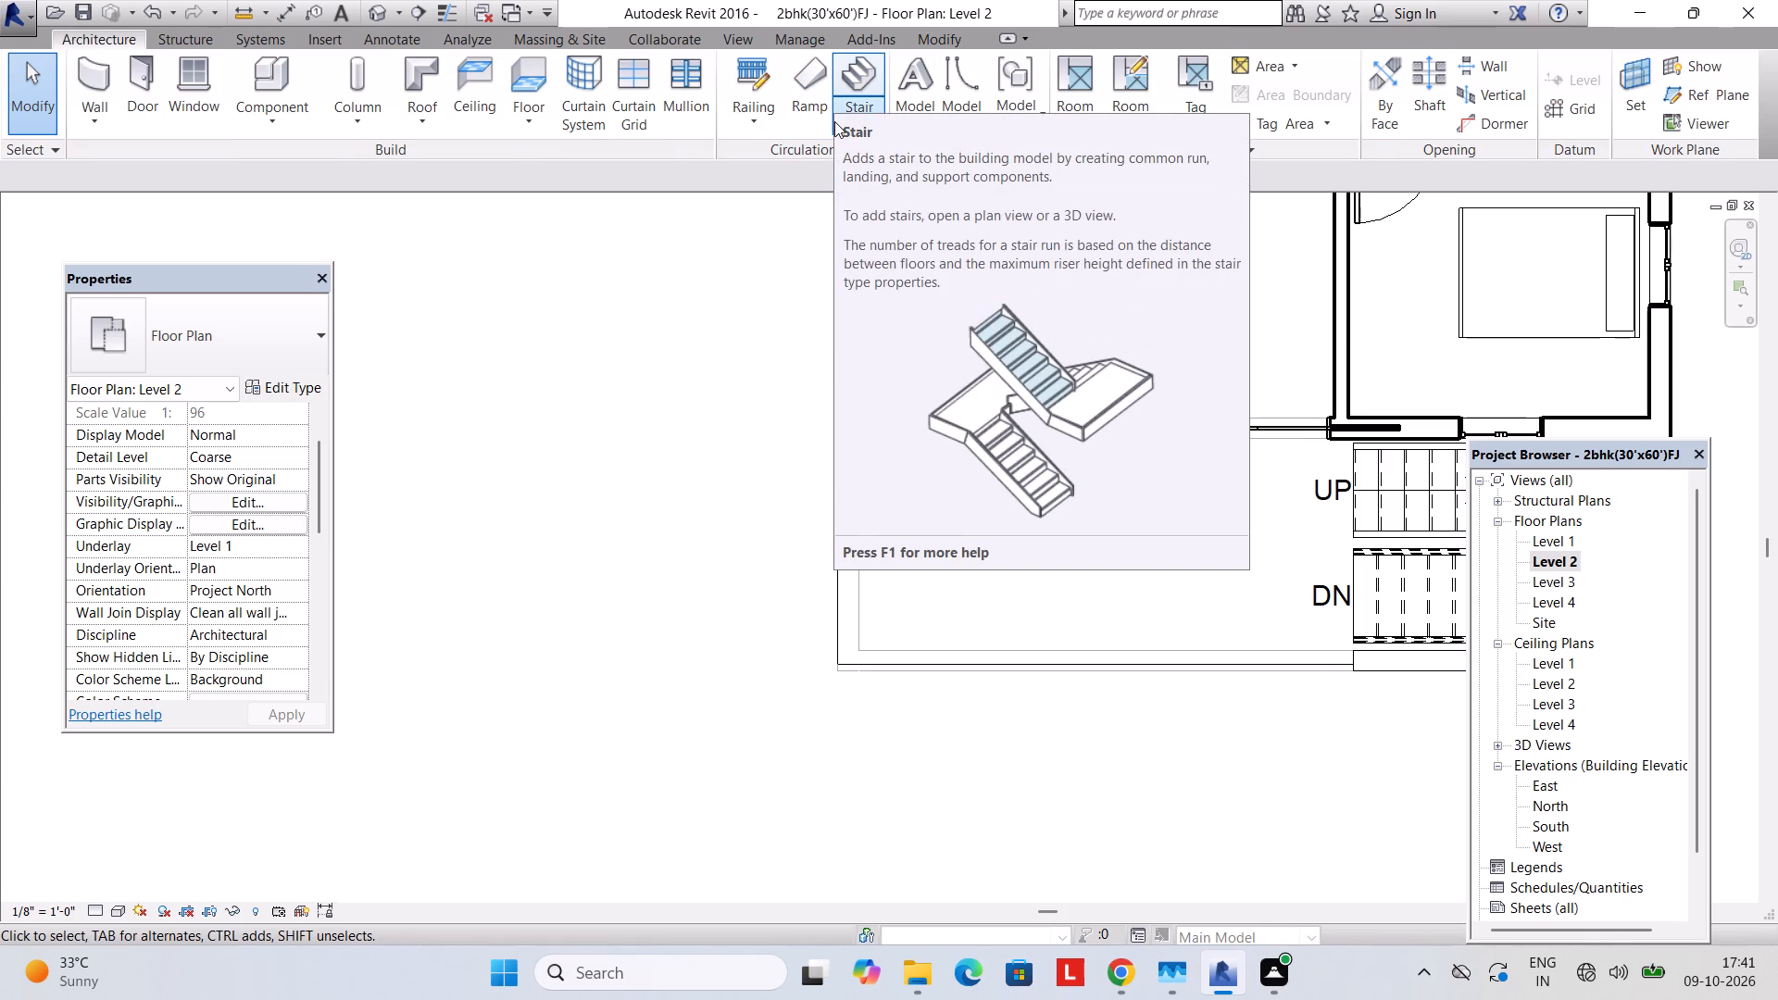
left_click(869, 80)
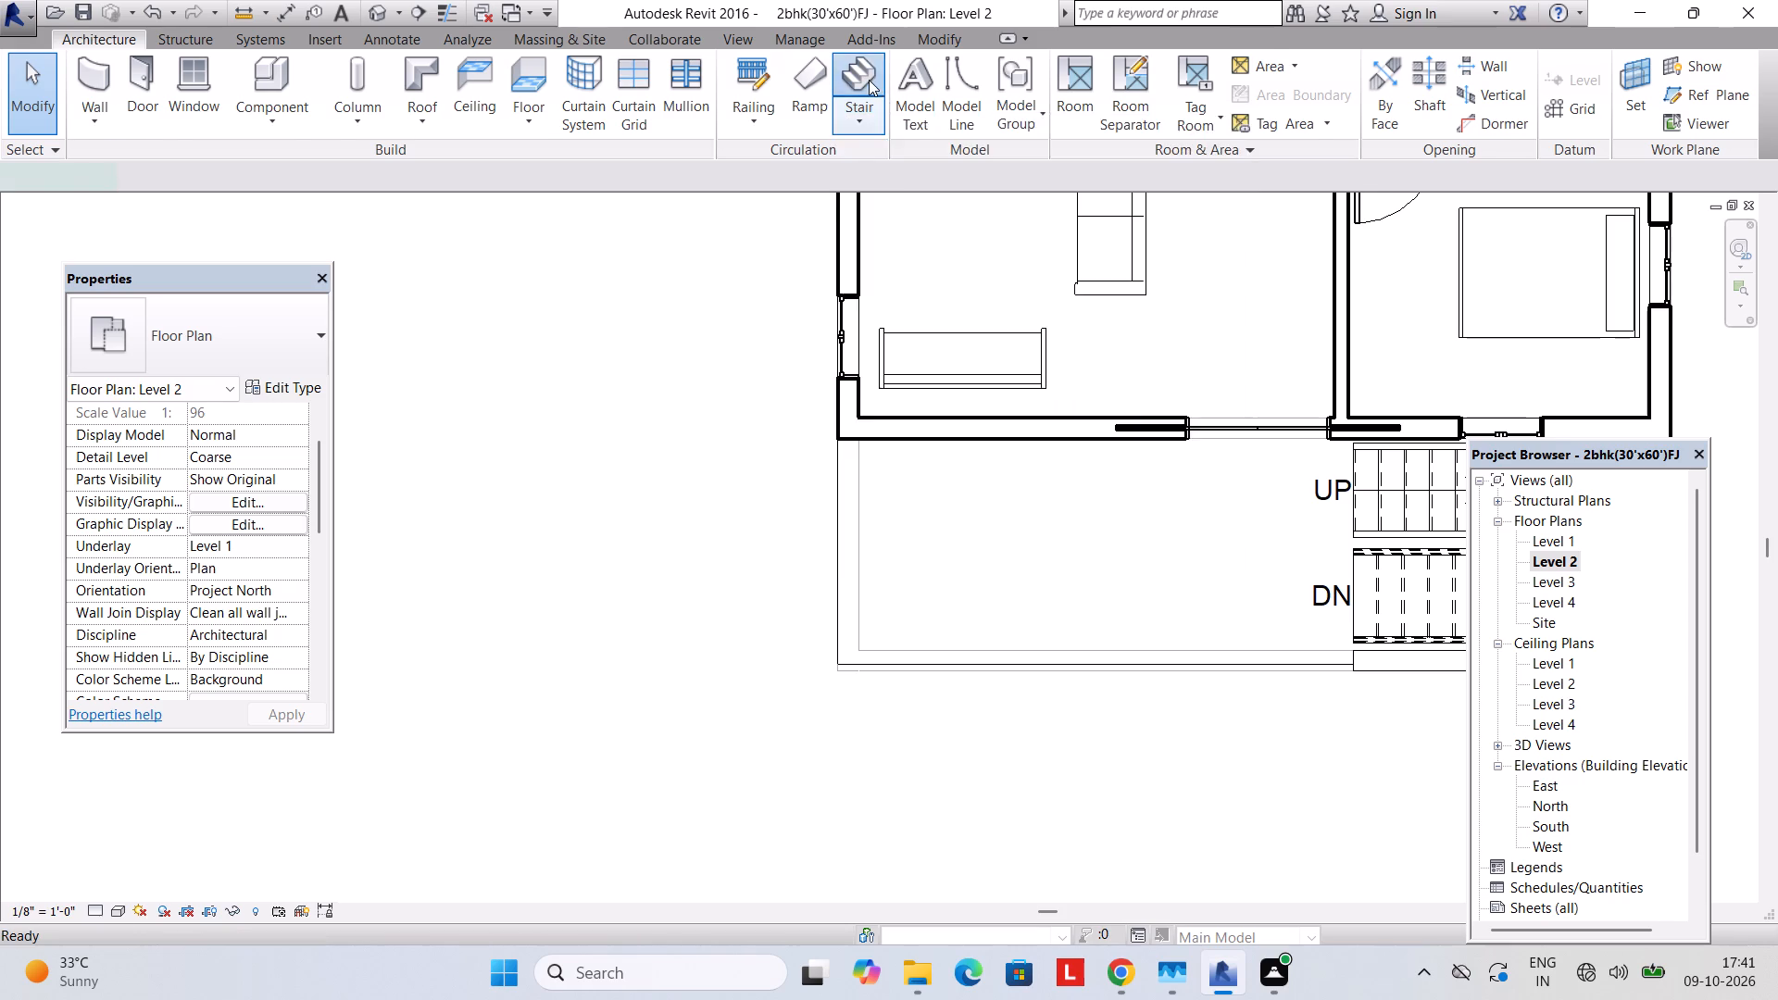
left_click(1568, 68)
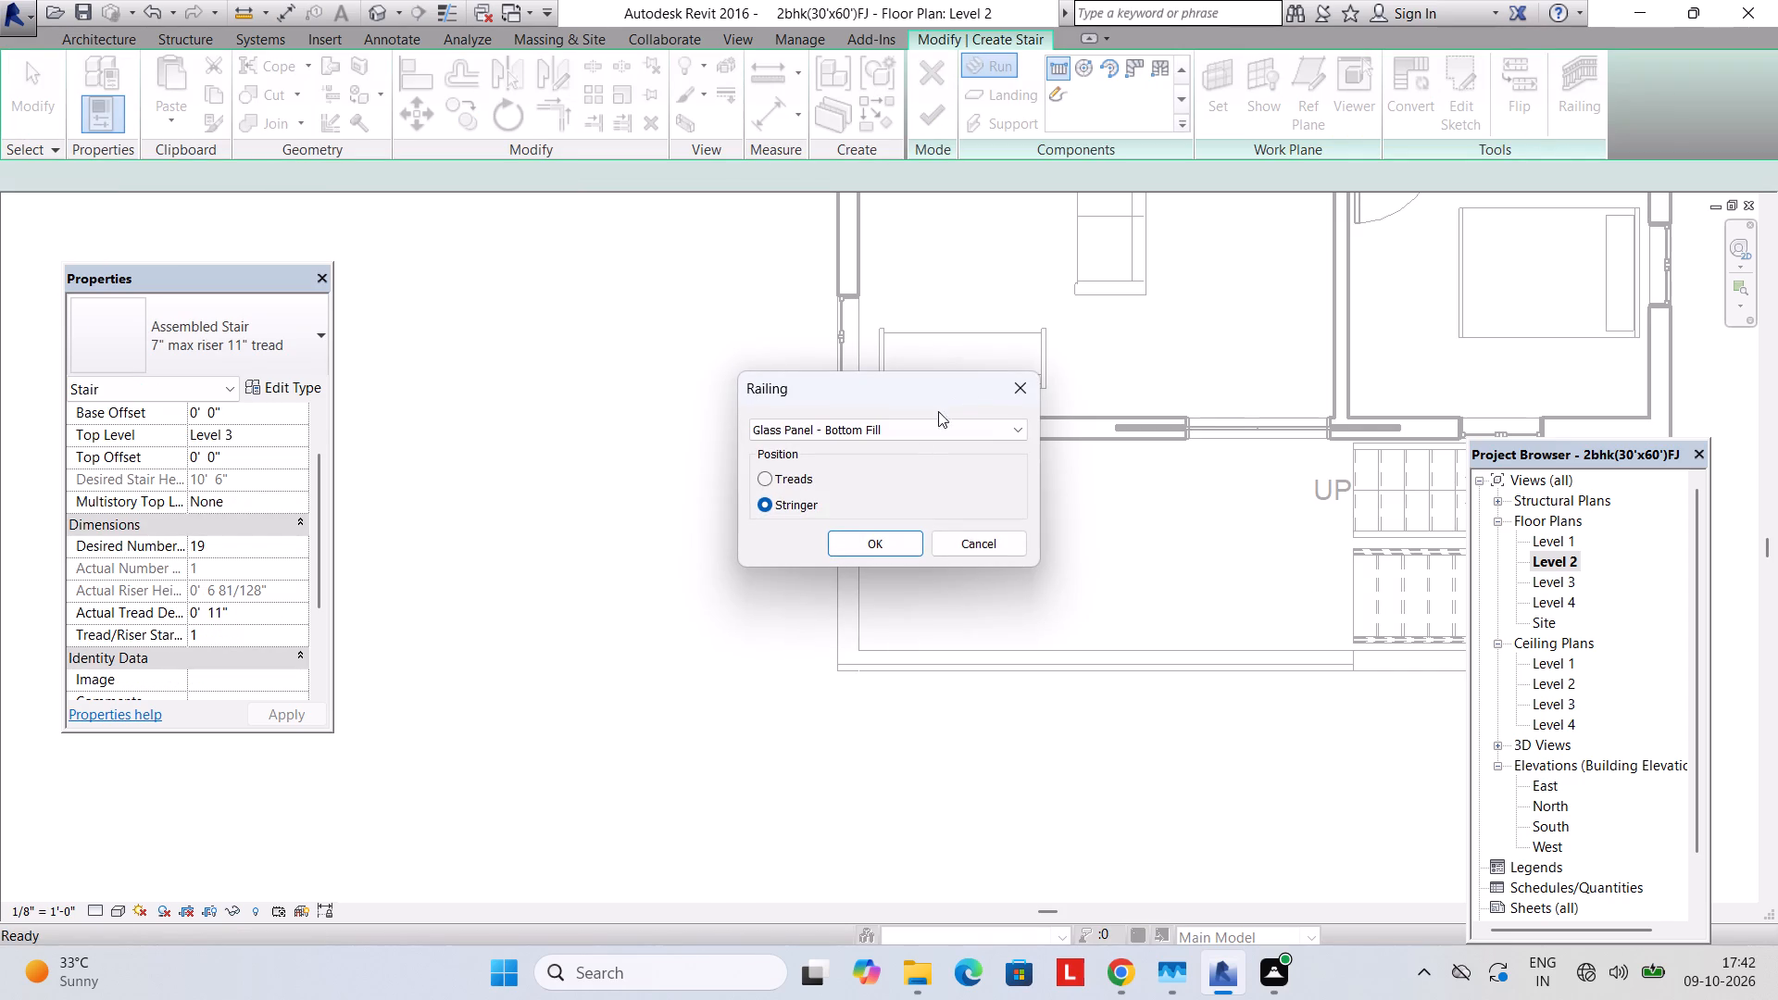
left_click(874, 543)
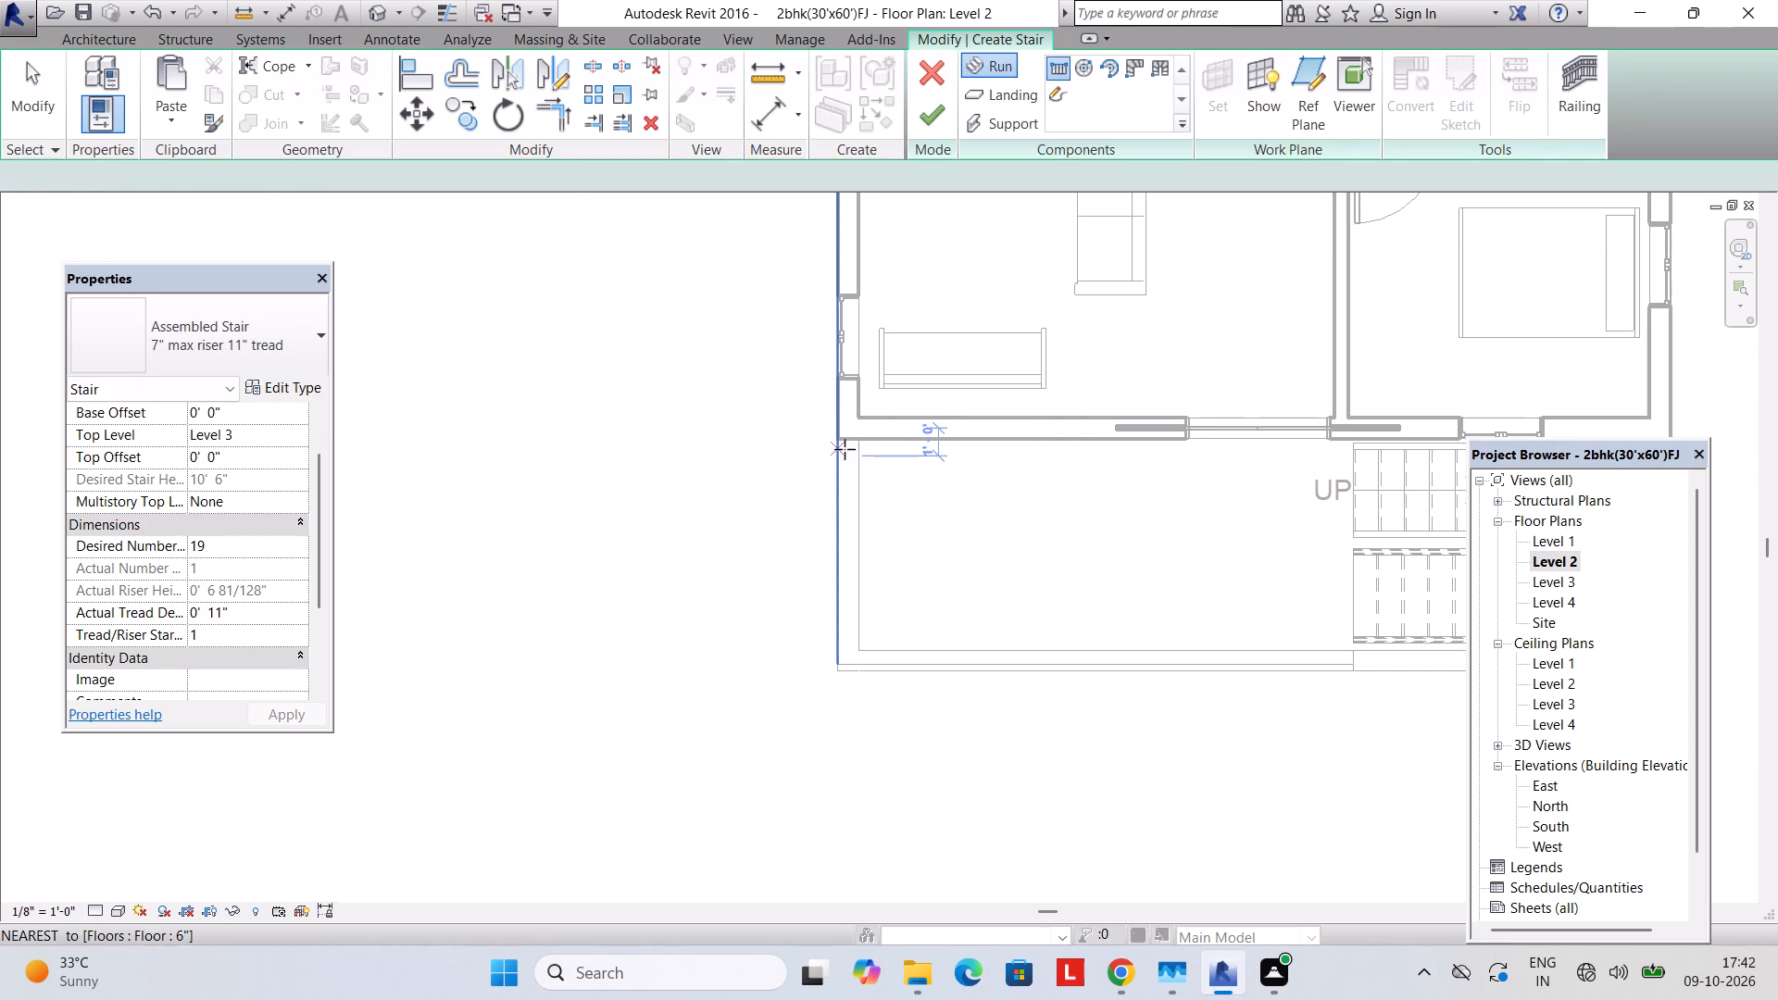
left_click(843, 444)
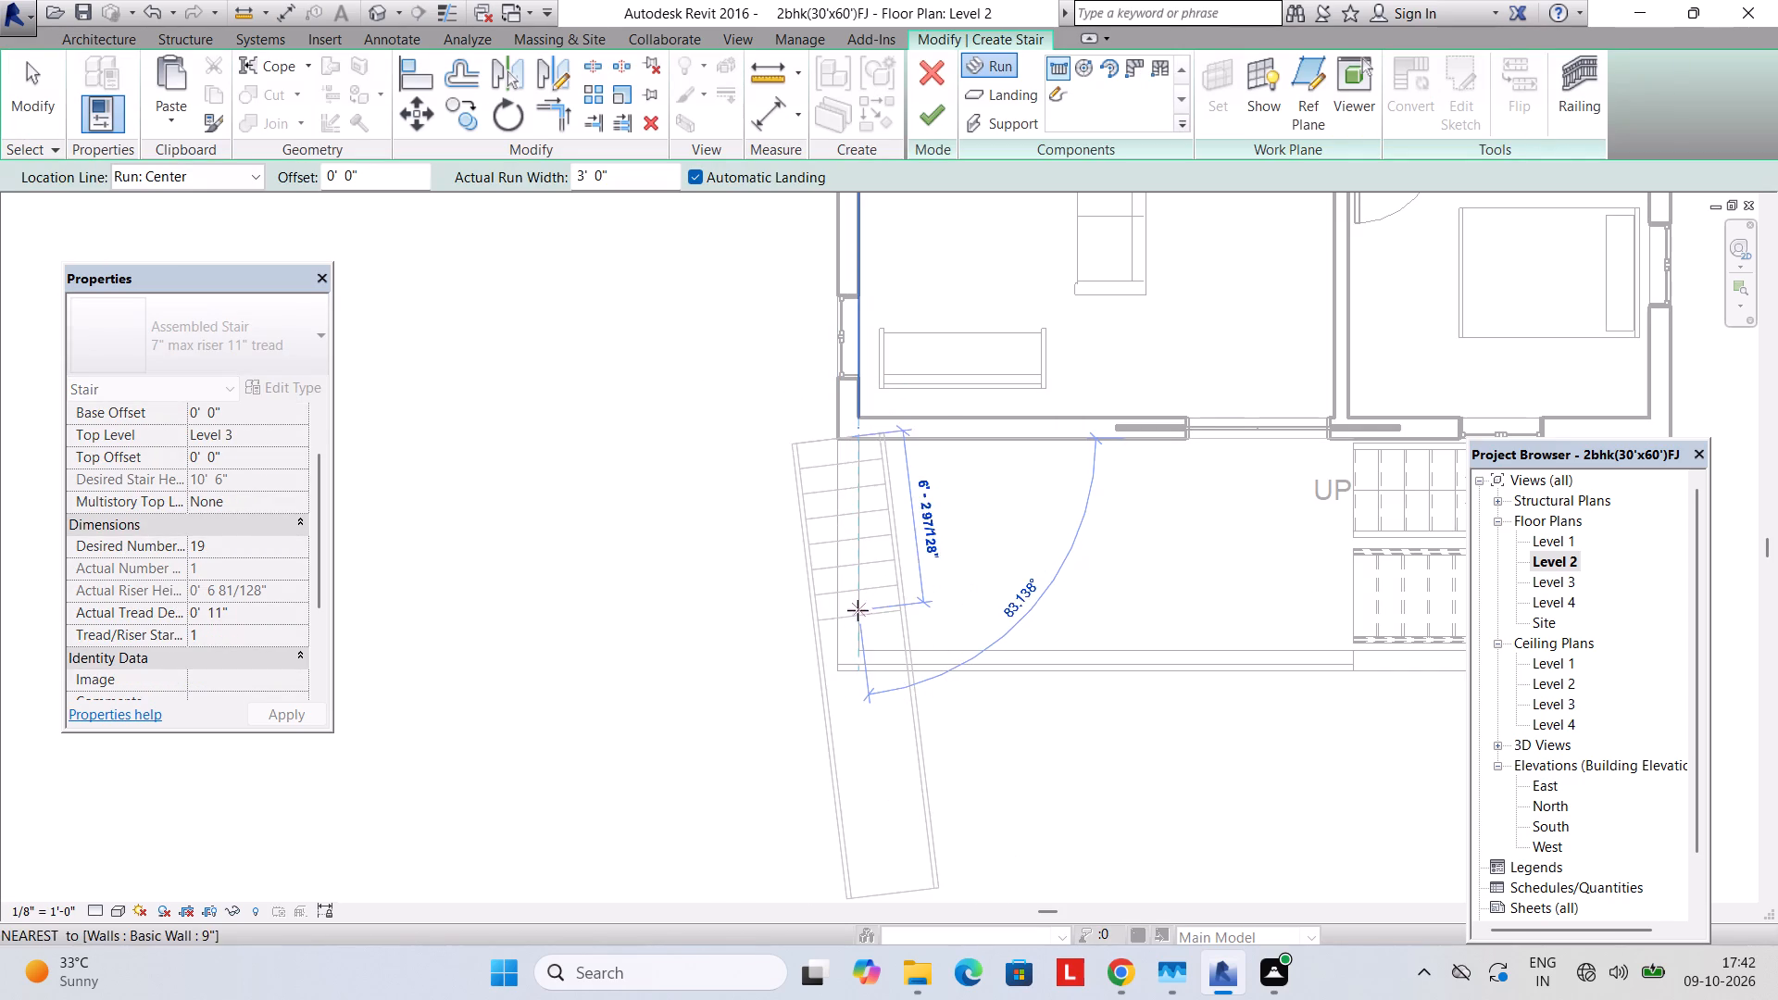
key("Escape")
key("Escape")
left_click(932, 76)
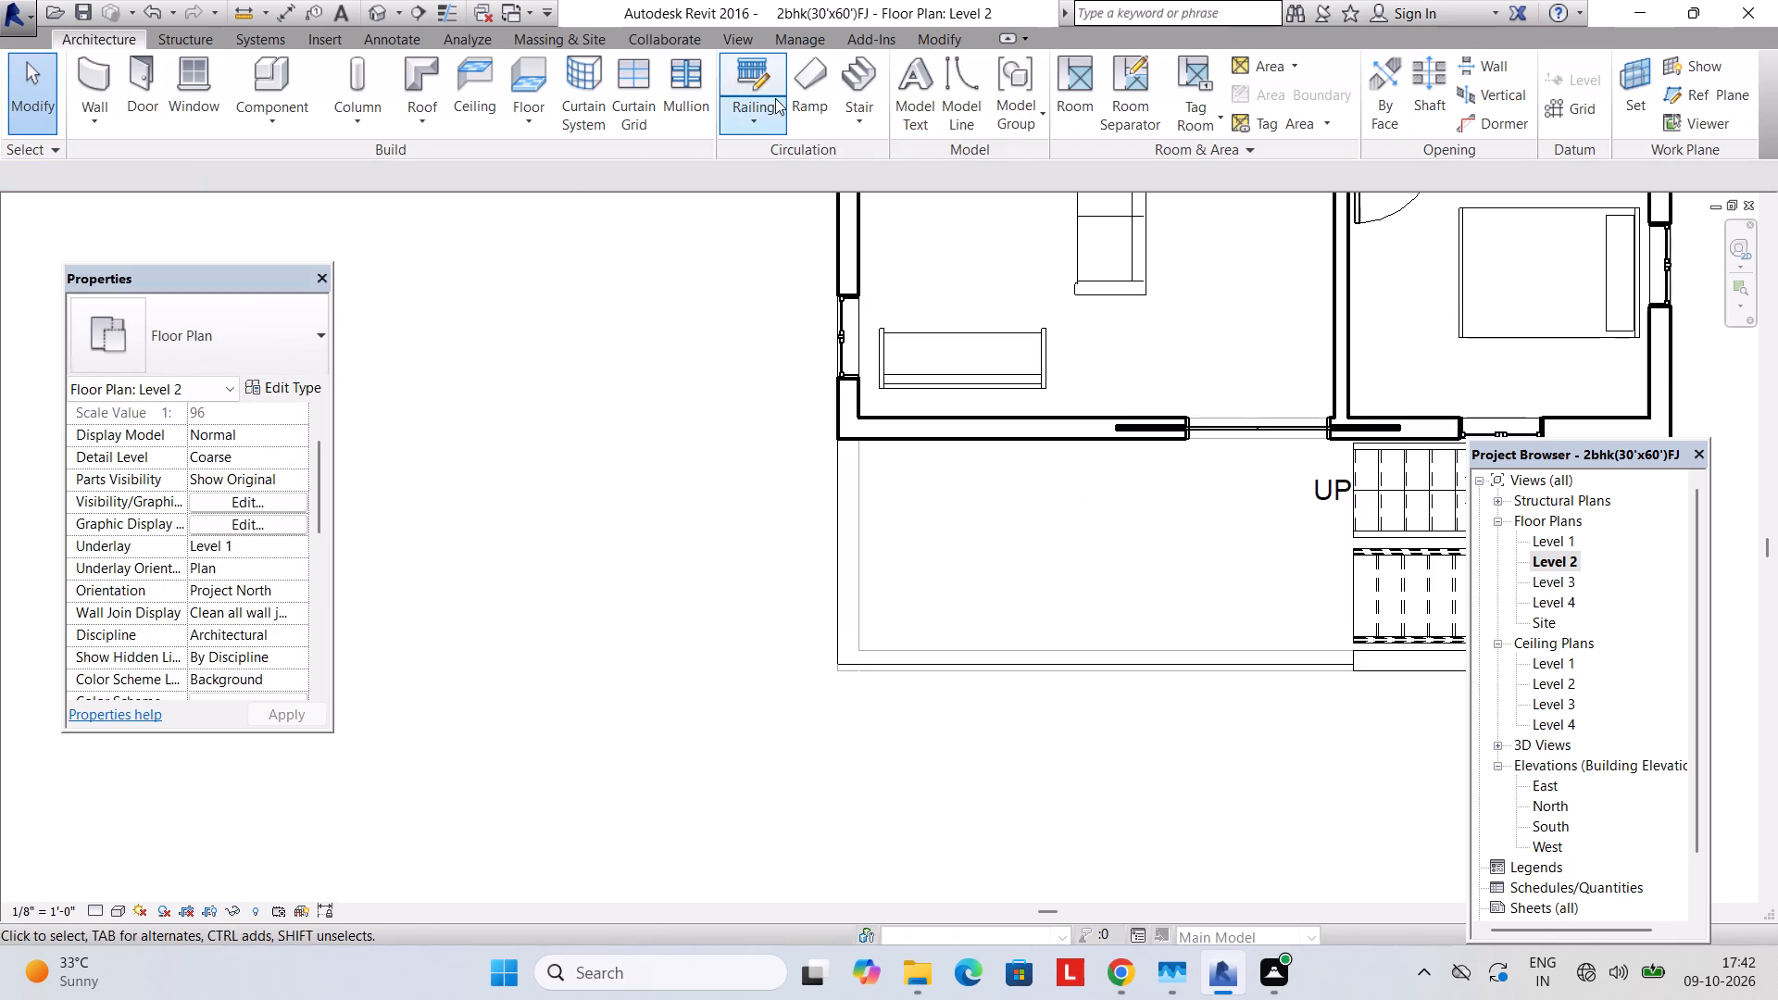
Start a Glass Panel - Bottom Fill railing on Level 2 and sketch its side path about 8' 1 1/2" from the house wall to the balcony's front edge.
left_click(753, 82)
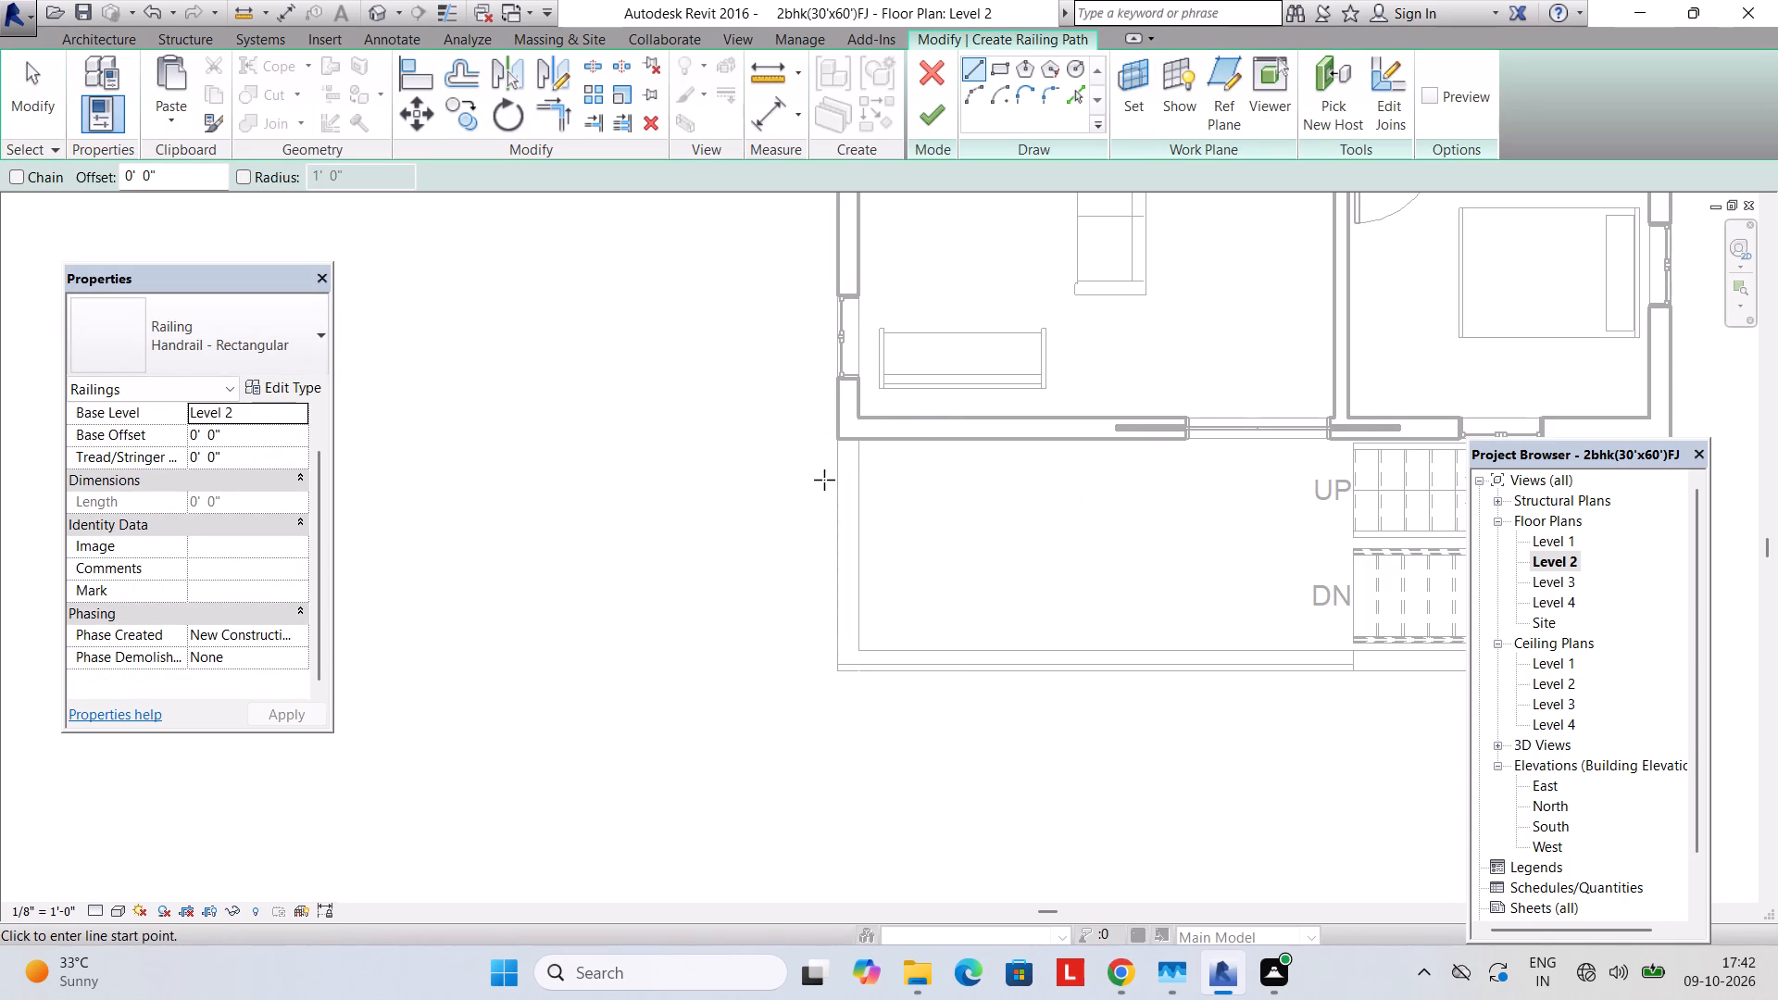
left_click(239, 339)
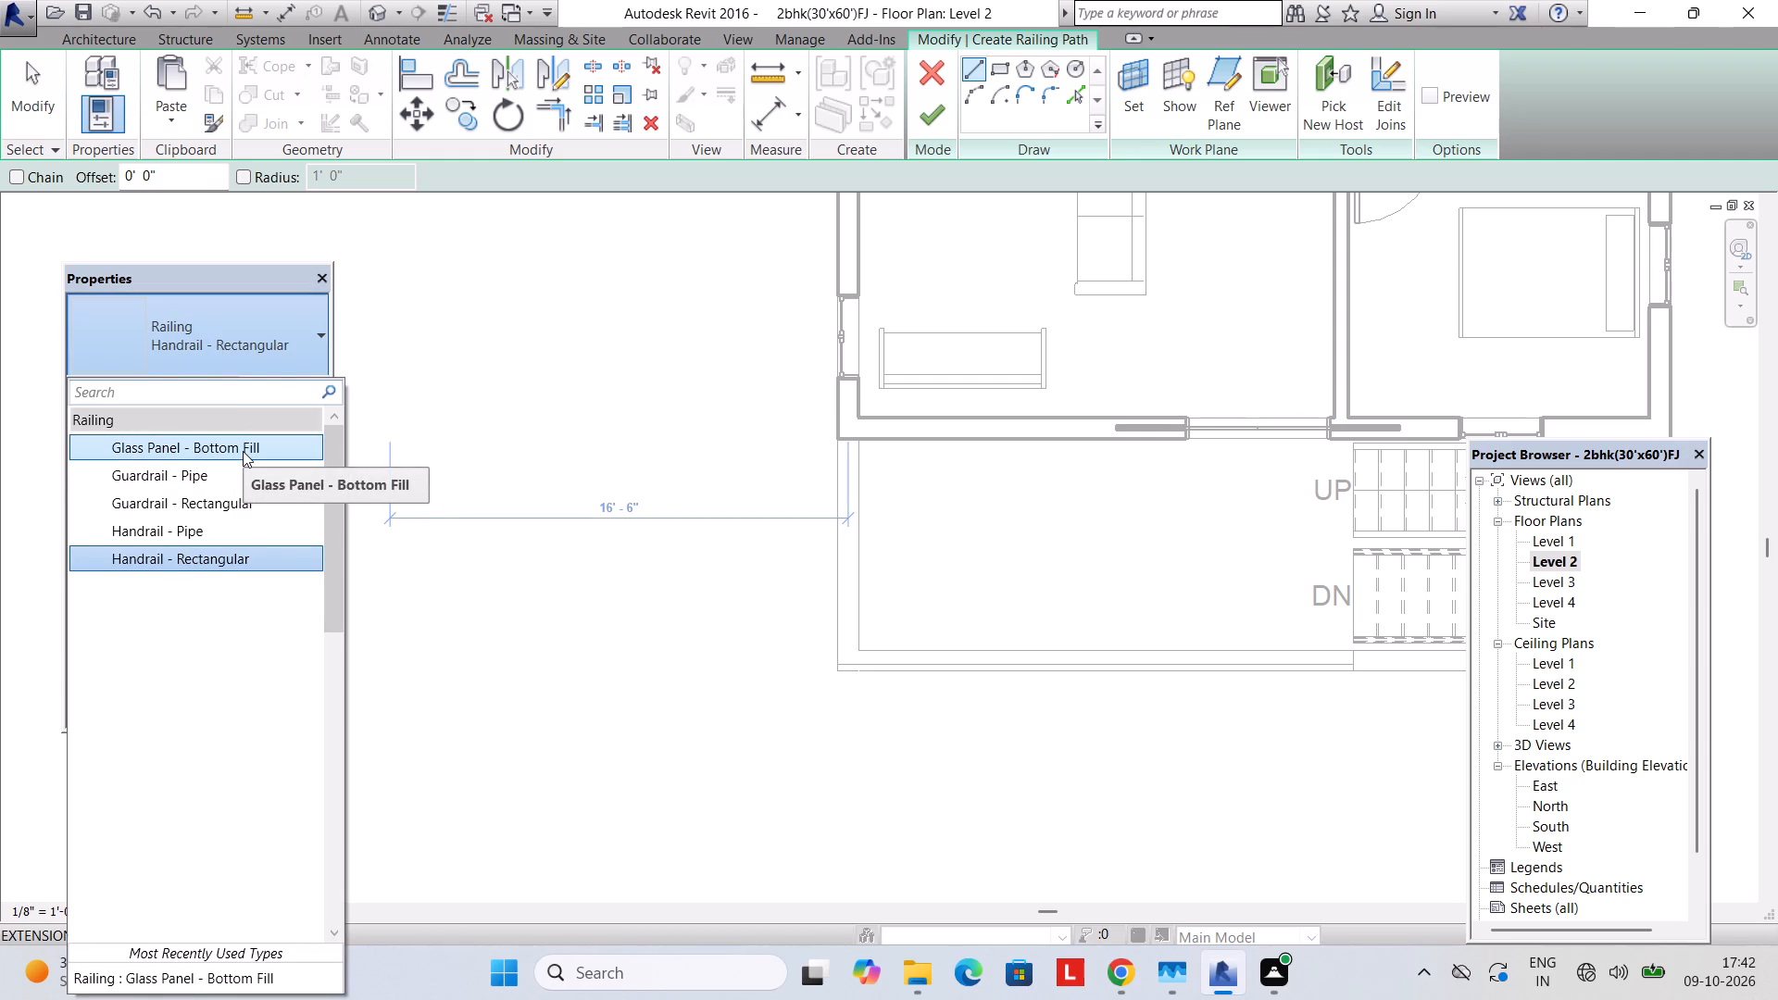
left_click(243, 451)
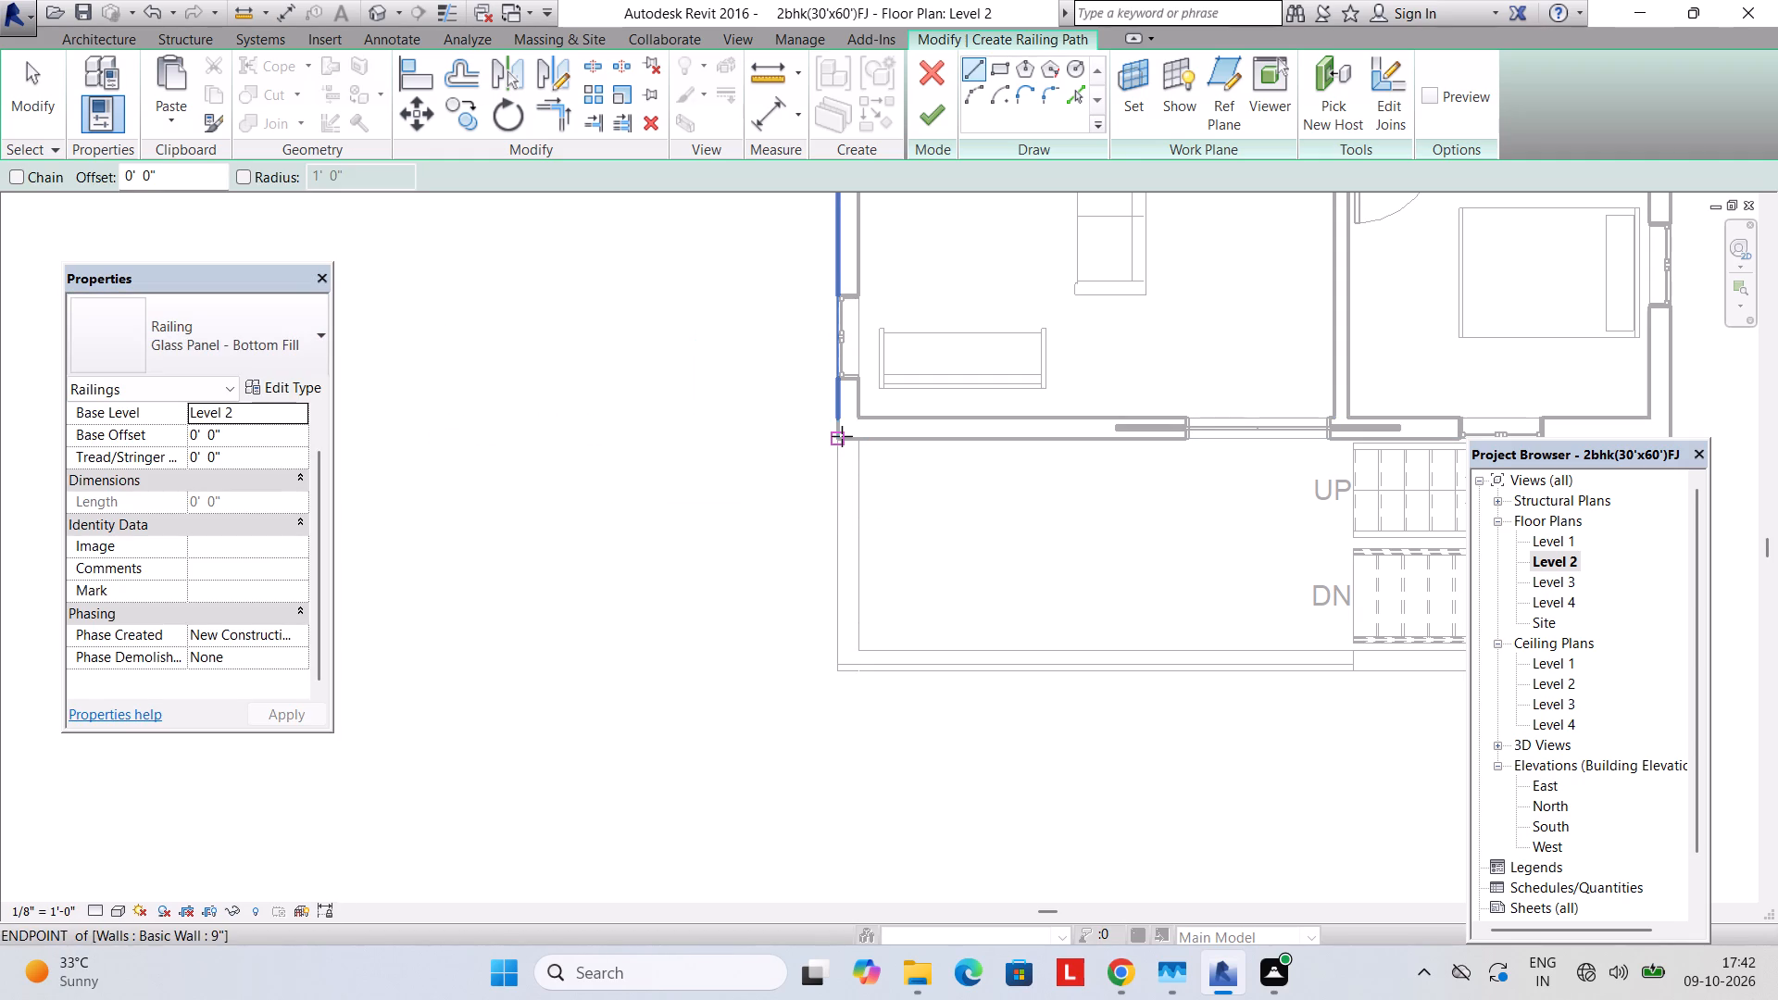
scroll(842, 439, "up", 6)
left_click(865, 445)
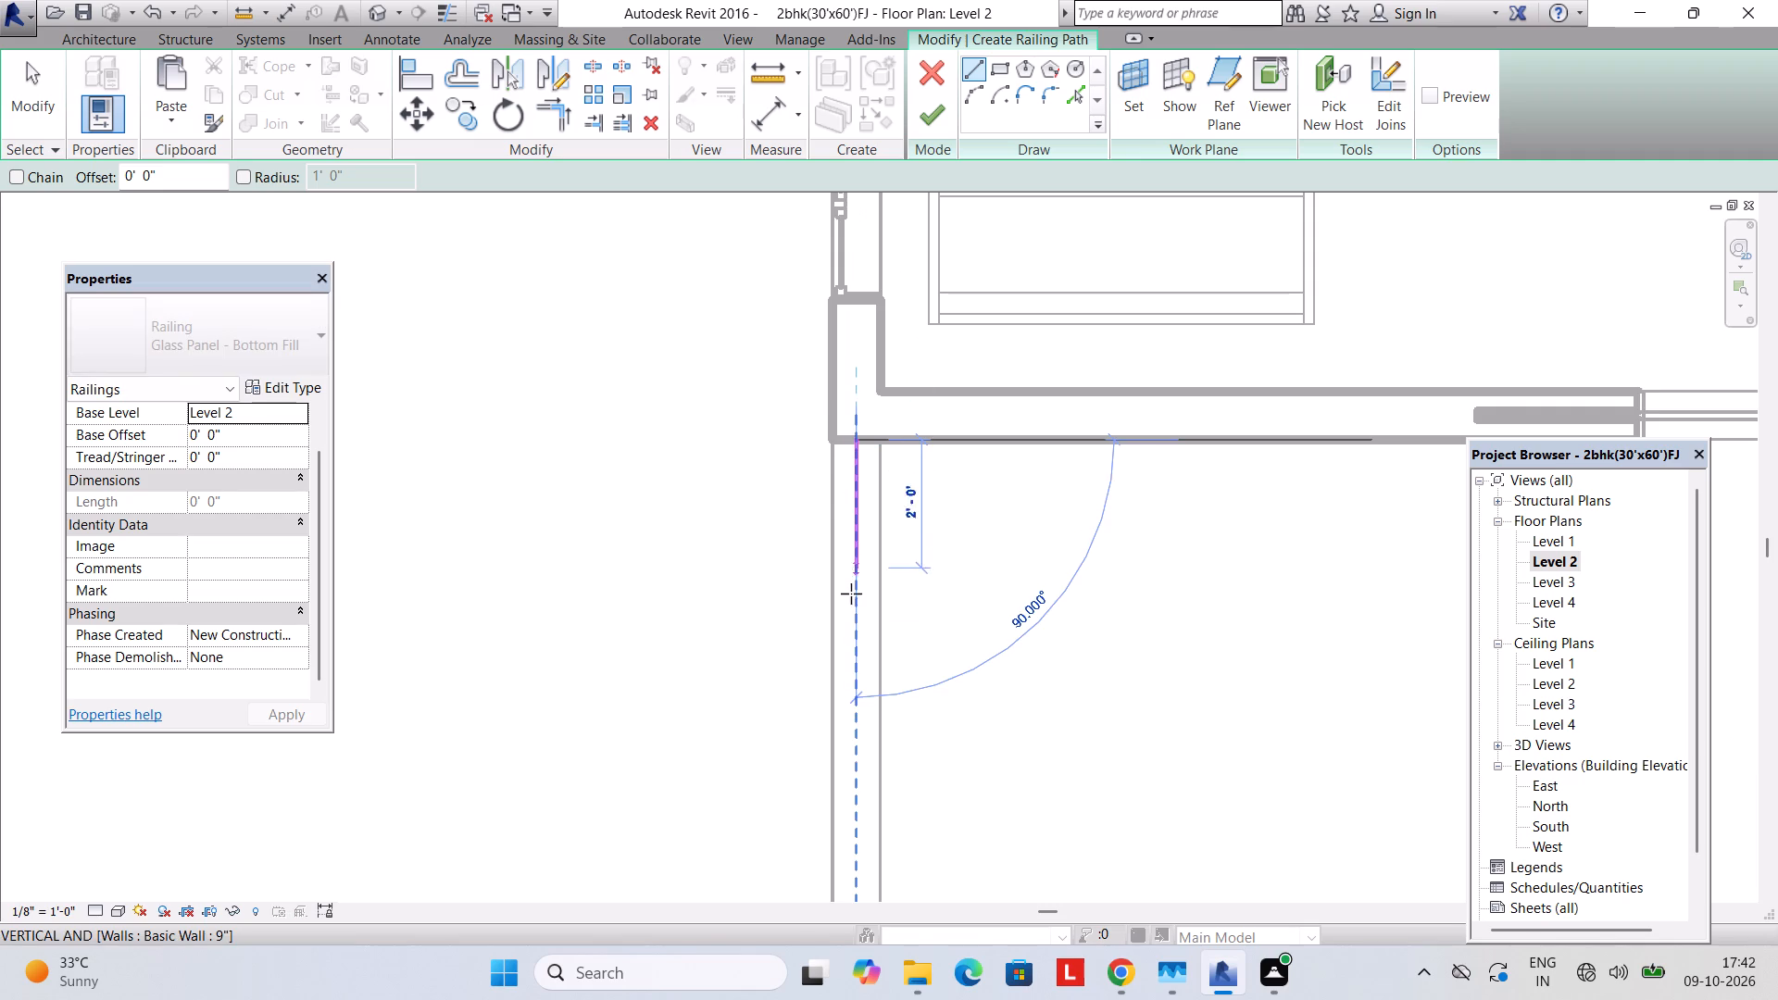
middle_click_drag(846, 640, 838, 381)
middle_click_drag(843, 606, 839, 524)
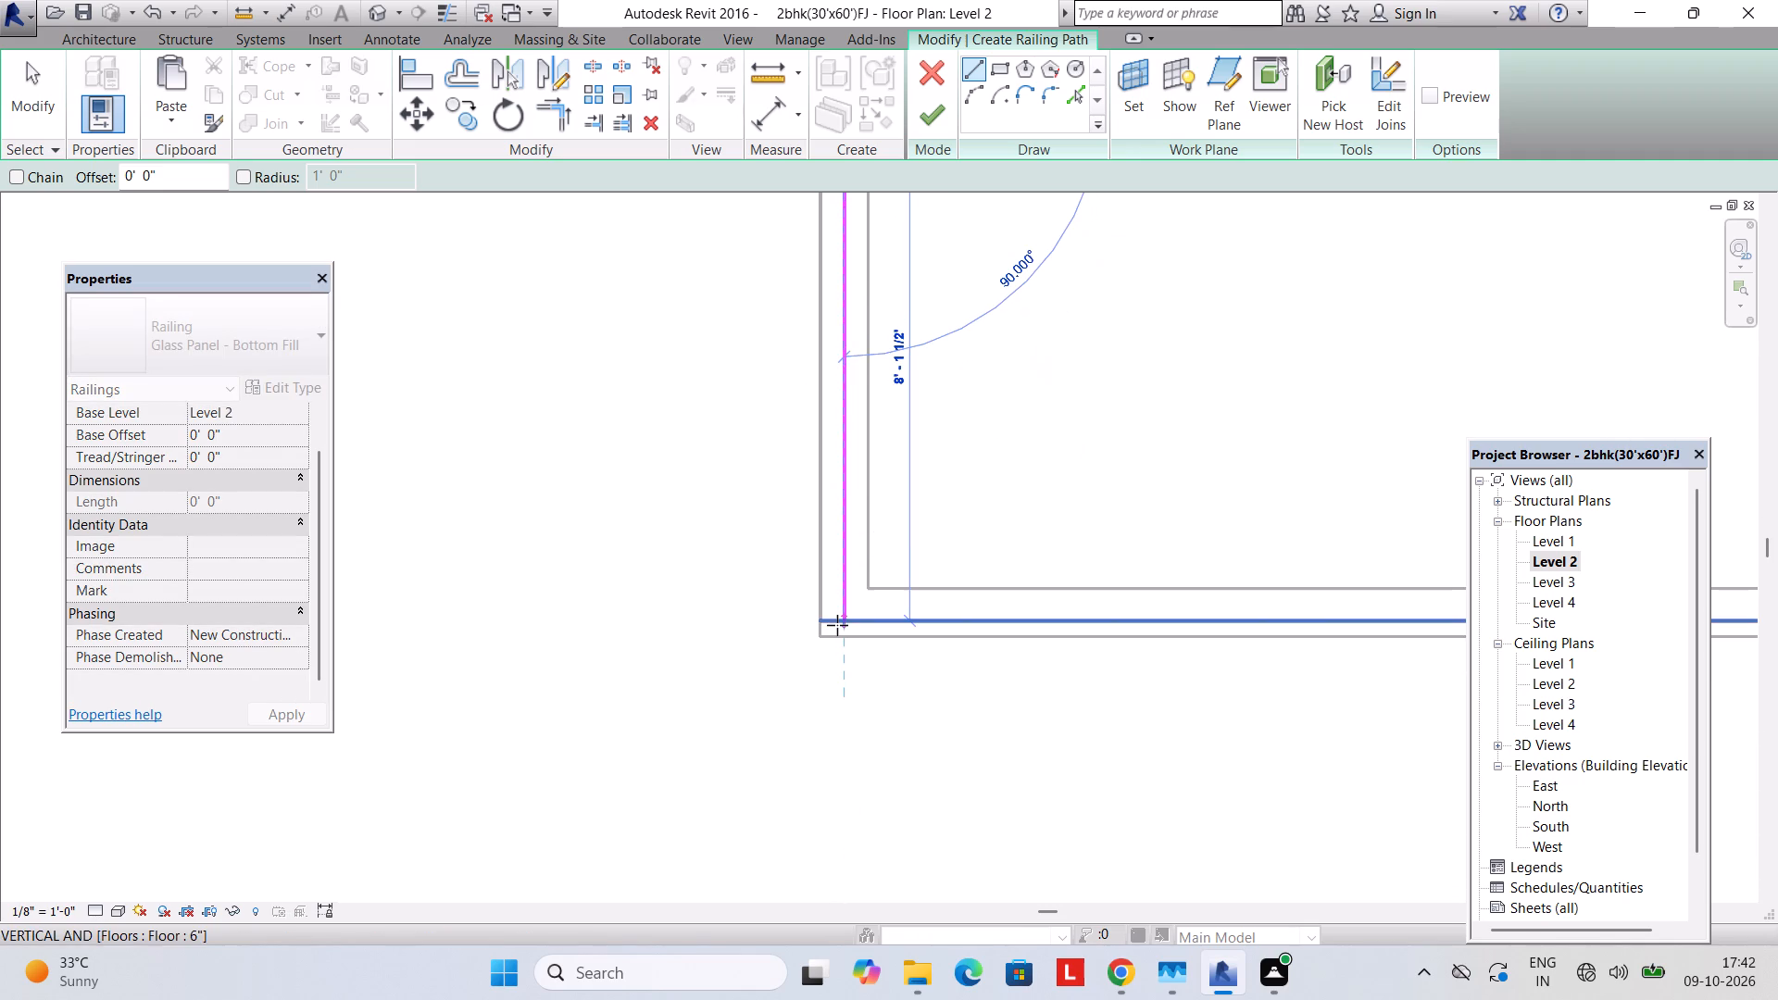
scroll(837, 624, "down", 7)
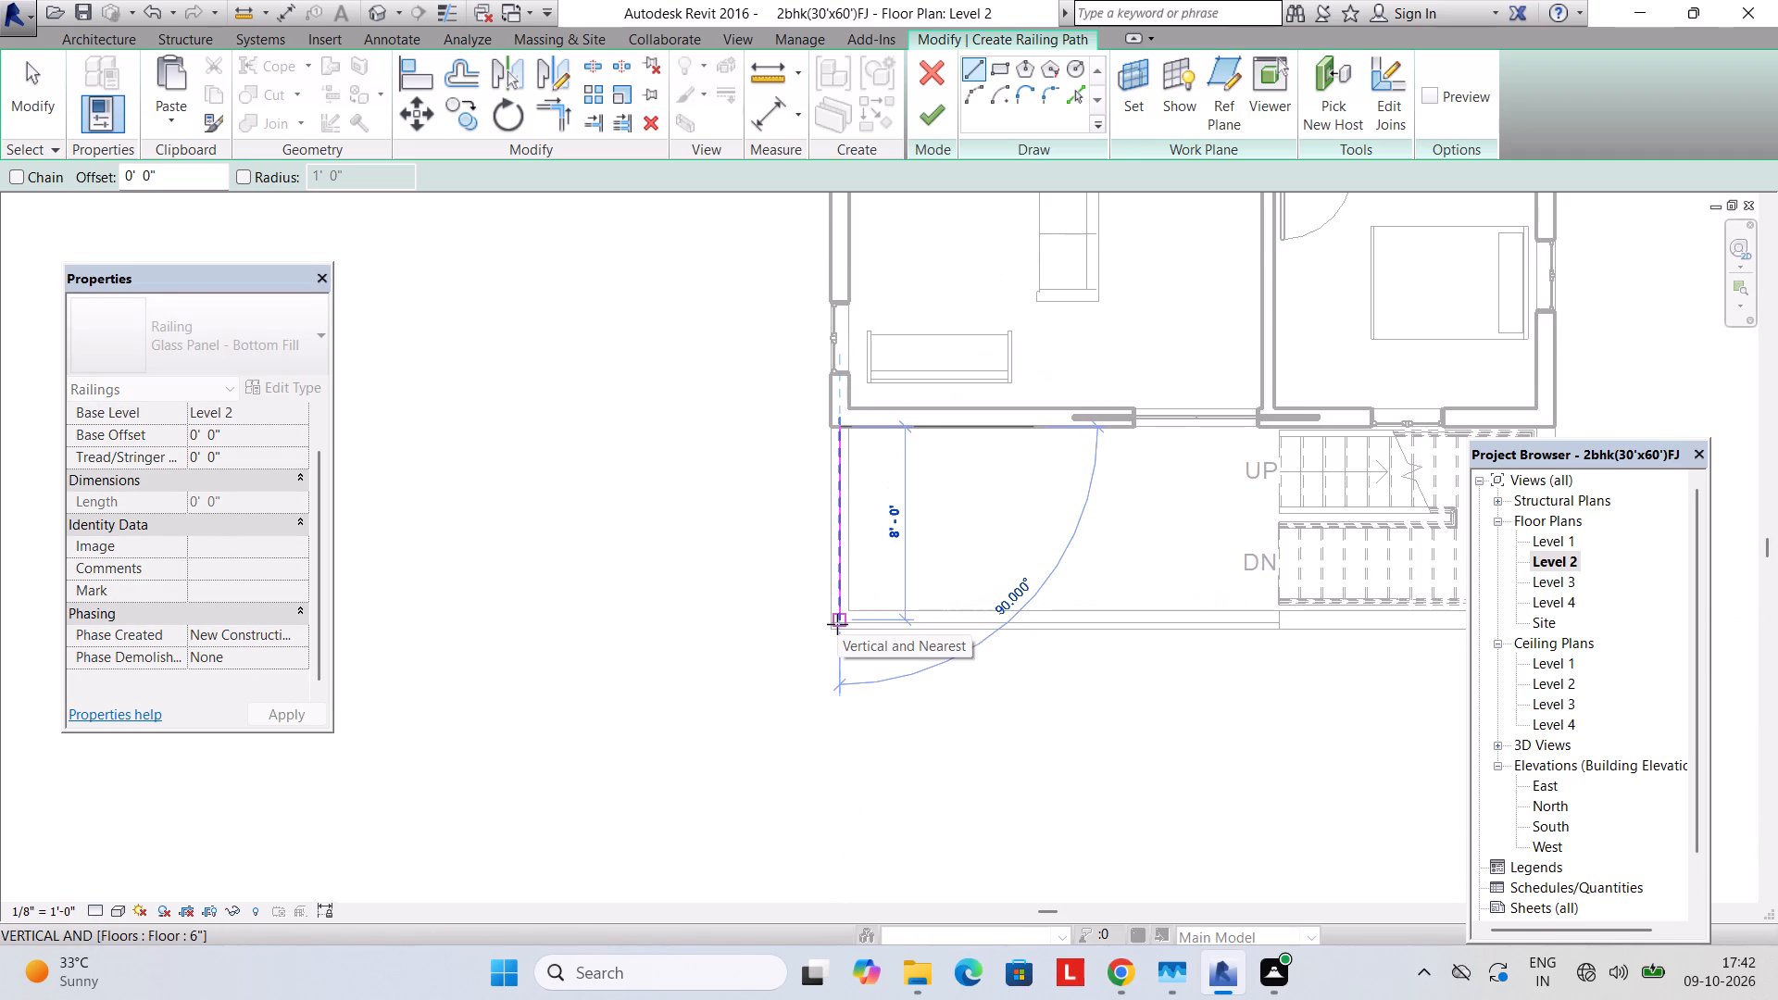
scroll(837, 624, "up", 7)
left_click(836, 623)
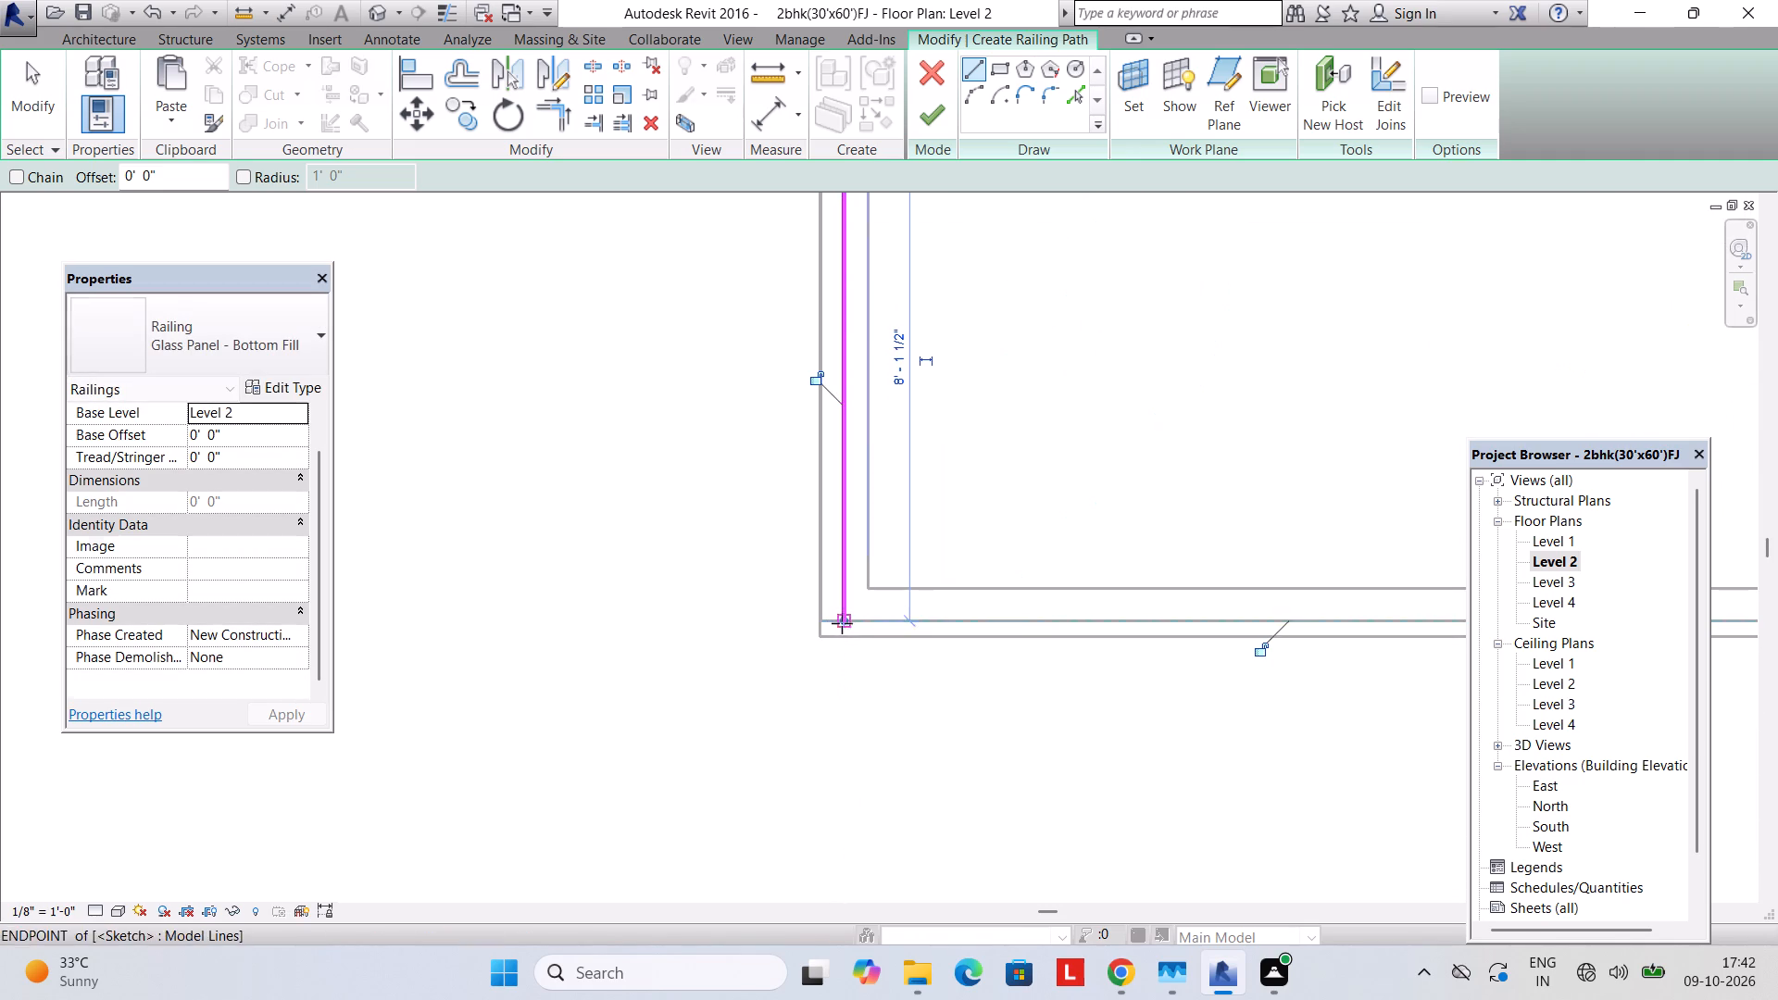
Sketch the front railing run about 18' 3" from the side path's corner to the remaining parapet and finish the railing.
middle_click_drag(1196, 610, 760, 594)
middle_click_drag(1180, 601, 825, 598)
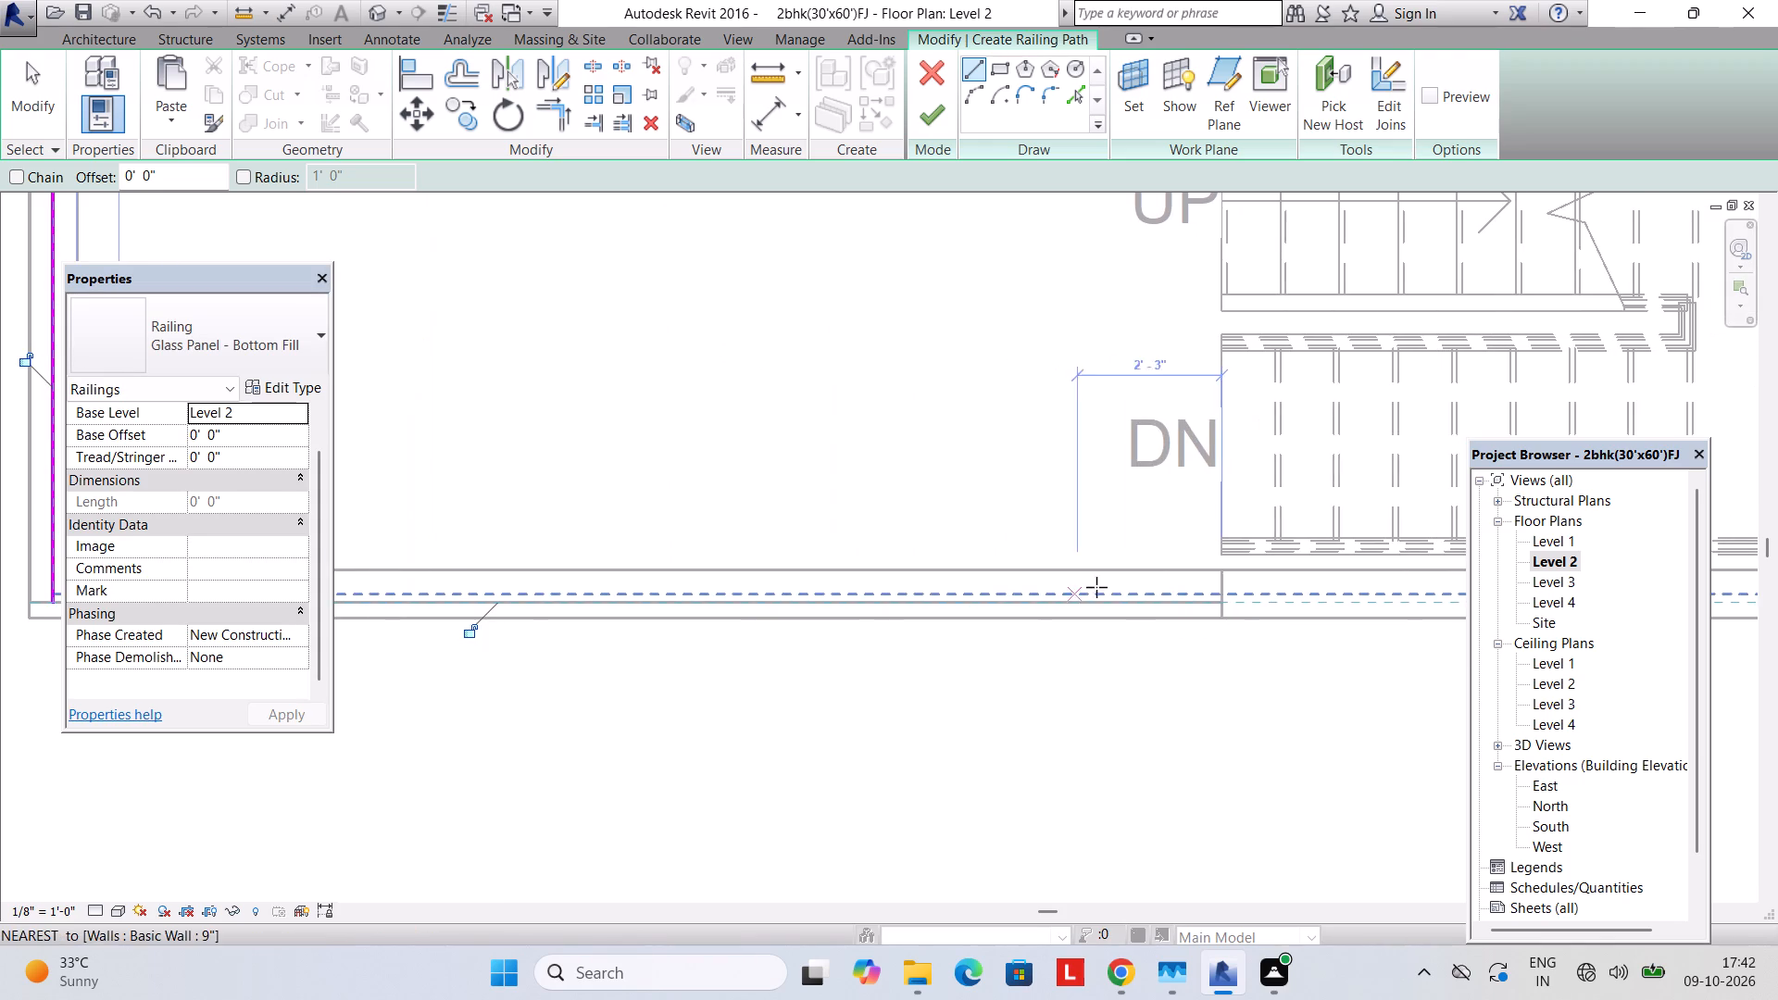
left_click(1220, 601)
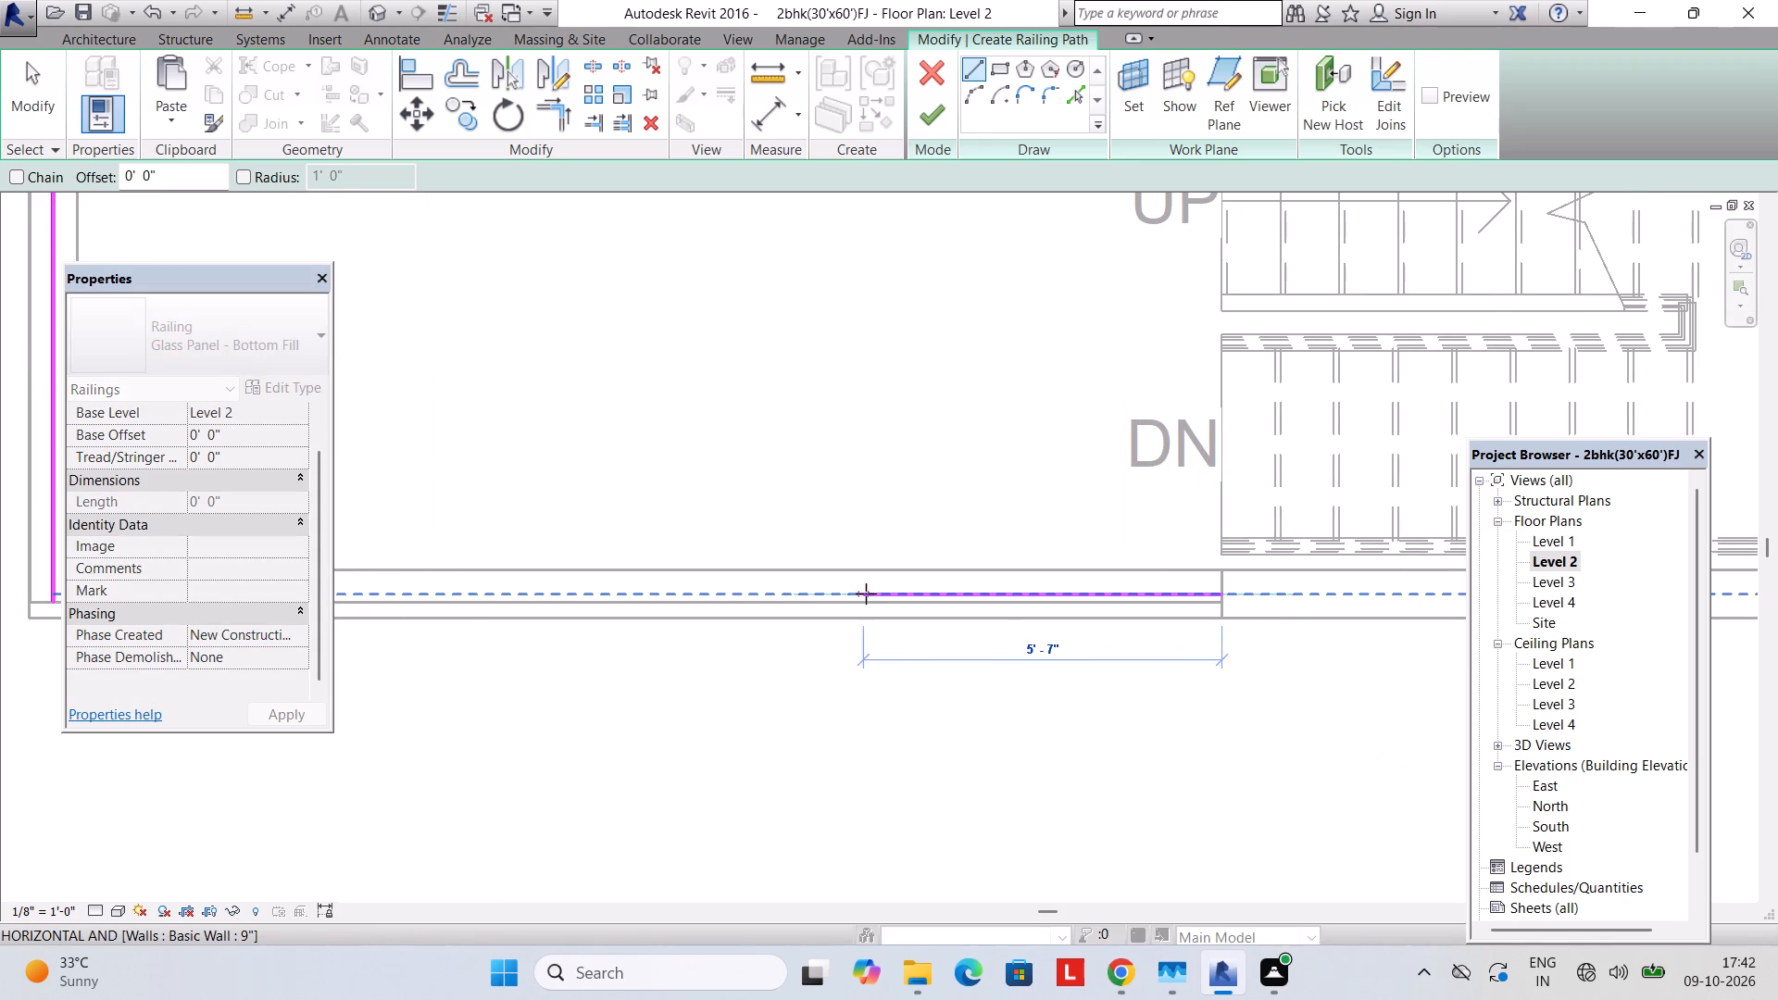
key("Escape")
middle_click_drag(807, 606, 1232, 588)
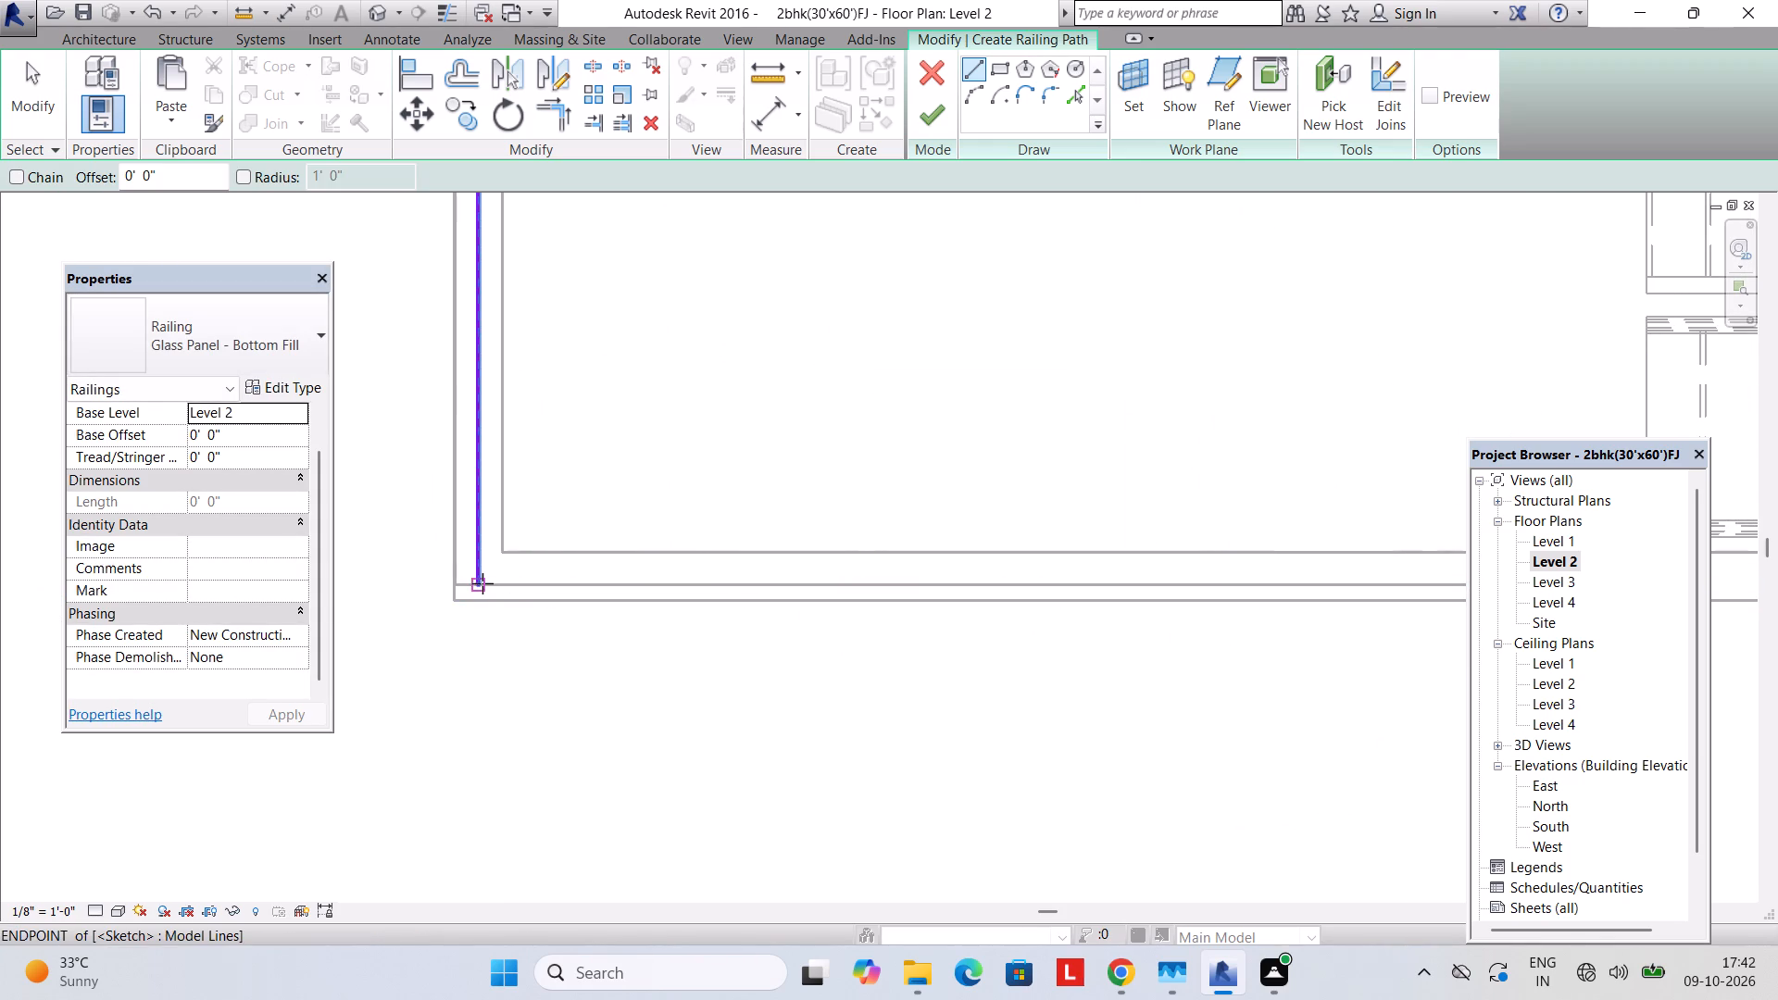
left_click(482, 583)
middle_click_drag(1038, 589, 529, 557)
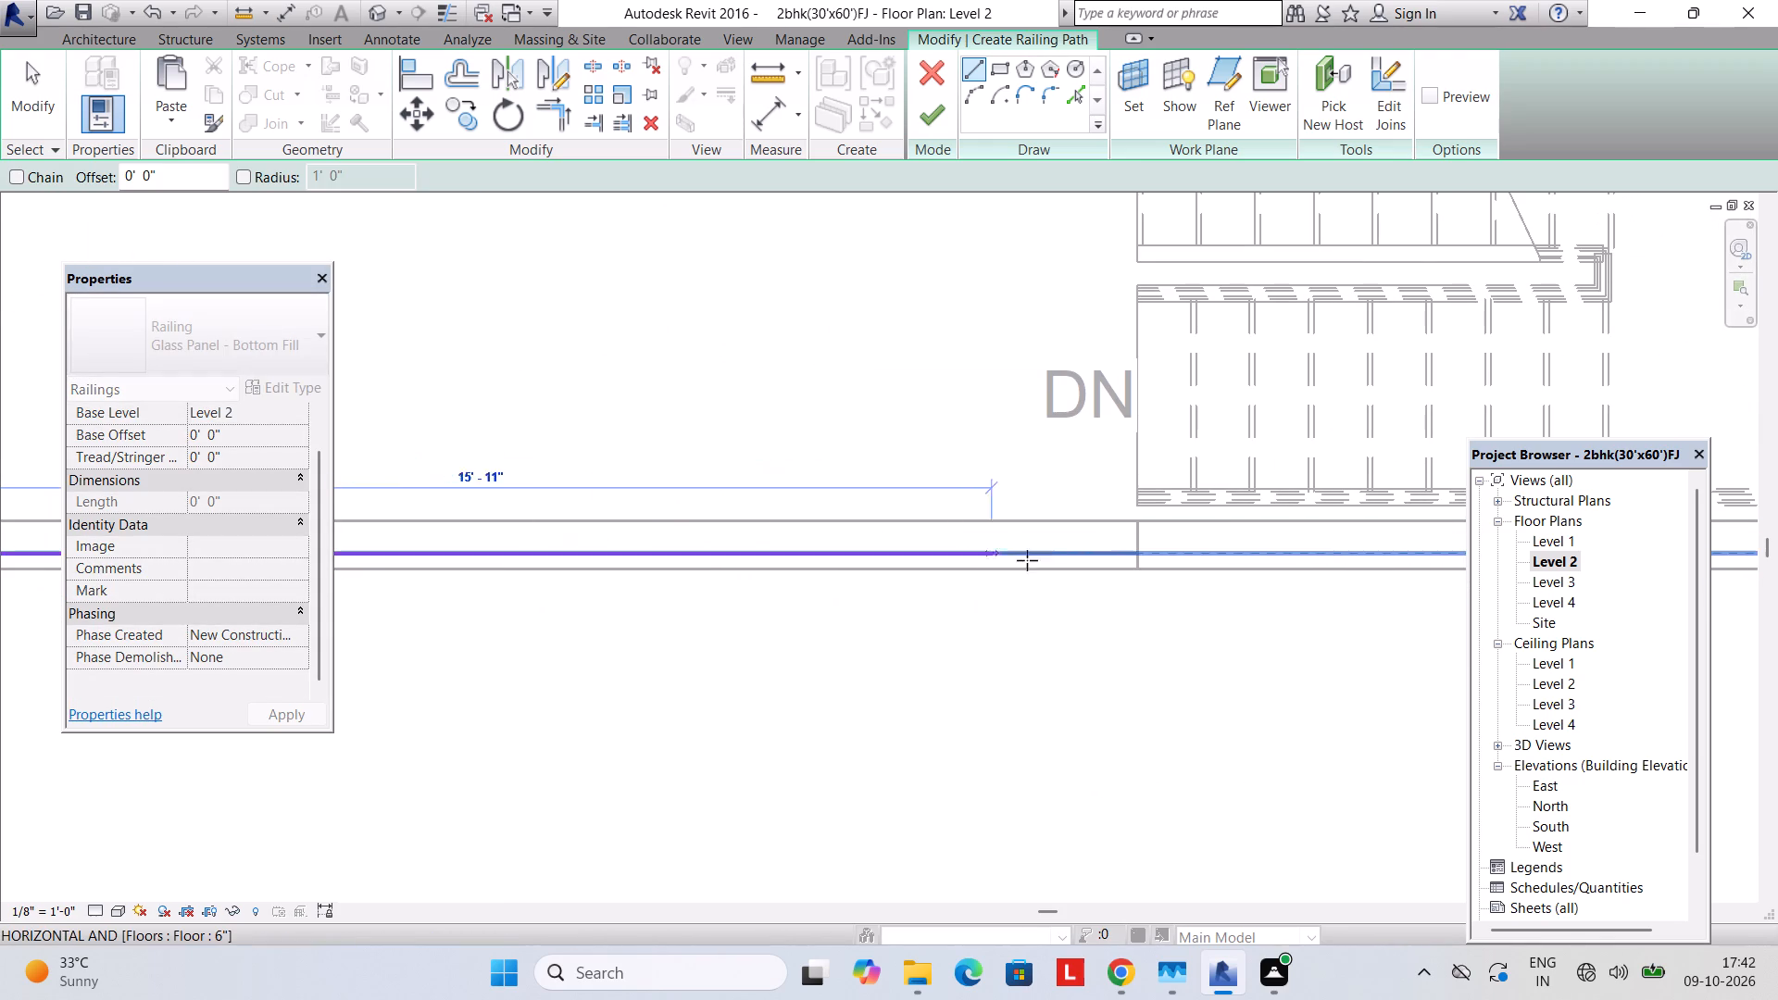
left_click(1139, 554)
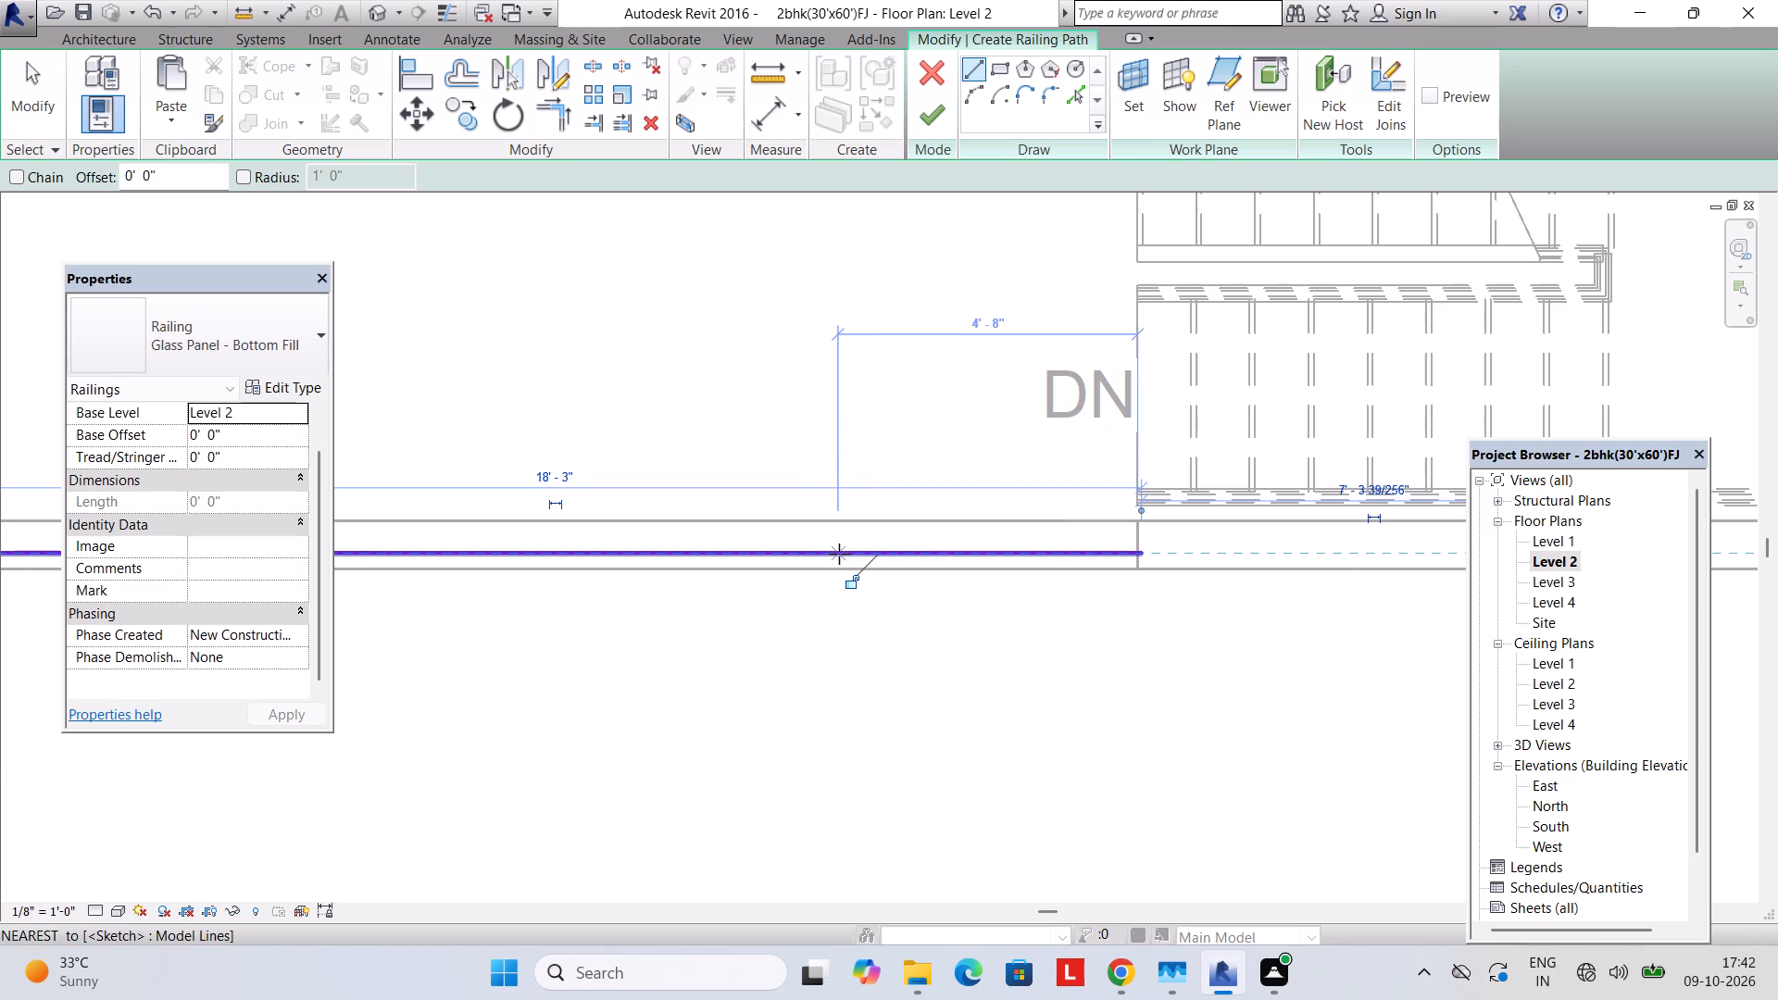
left_click(929, 115)
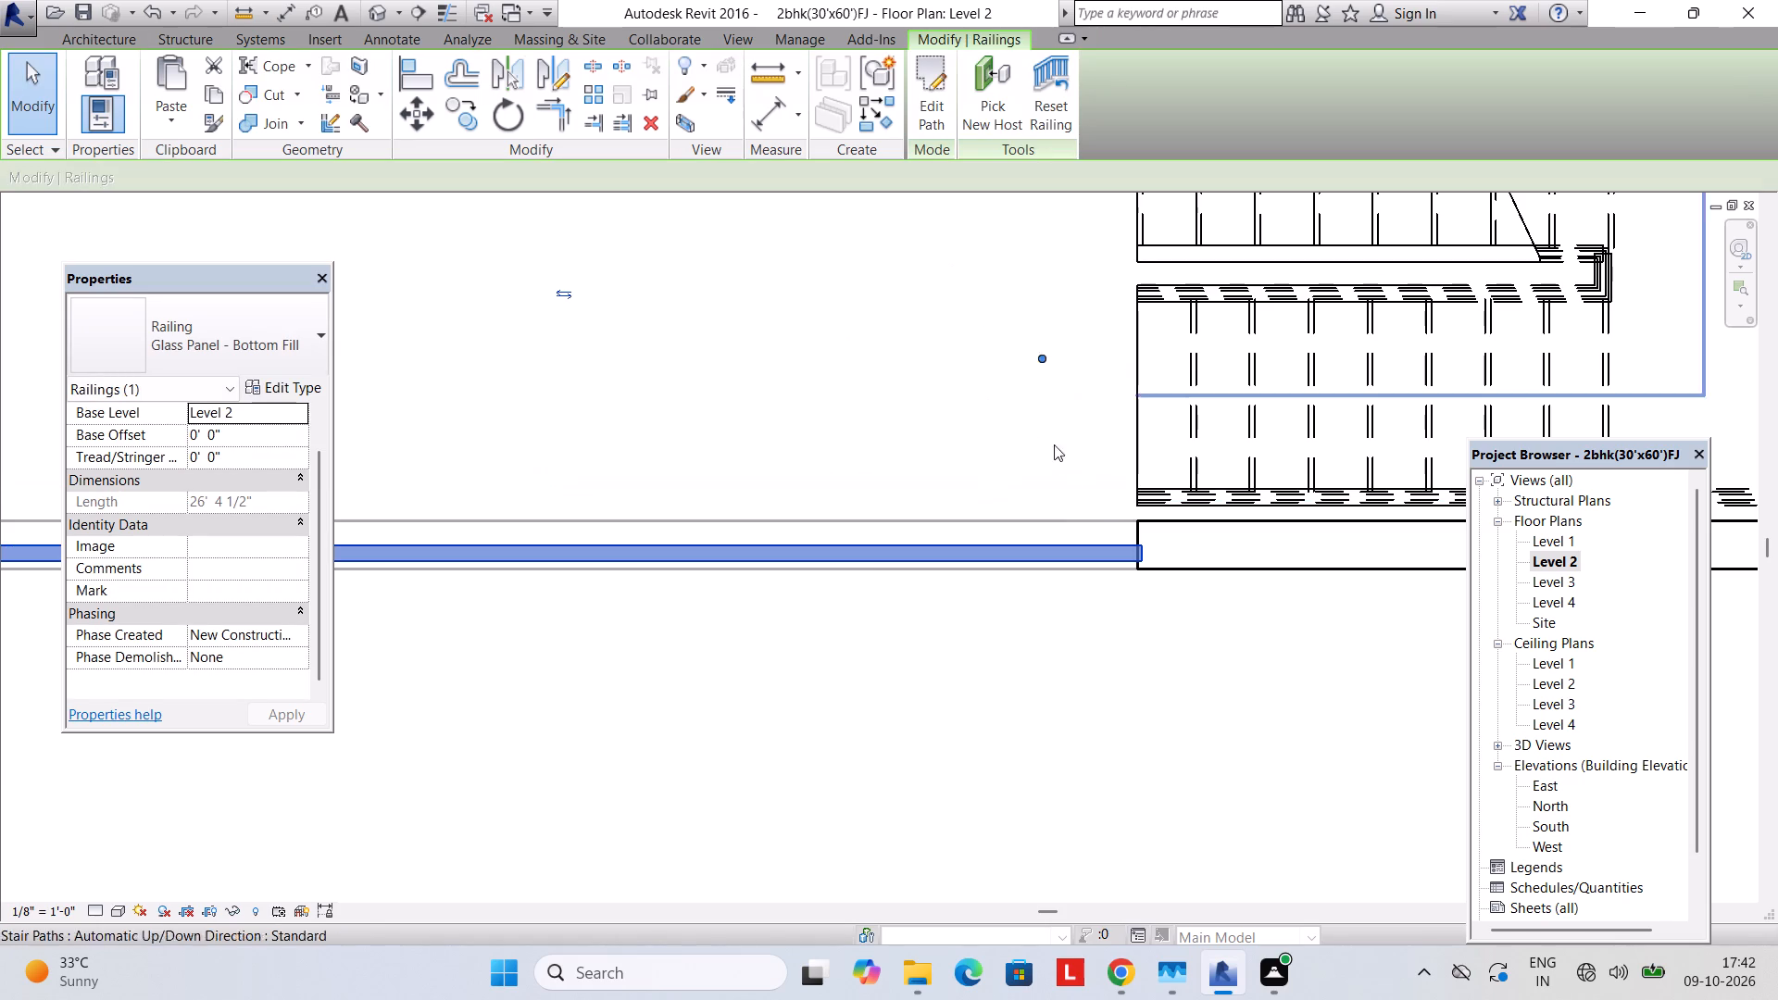
Nudge the new balcony glass railing five increments toward the house wall.
scroll(1102, 511, "up", 6)
left_click(1160, 594)
key("Escape")
key("Escape")
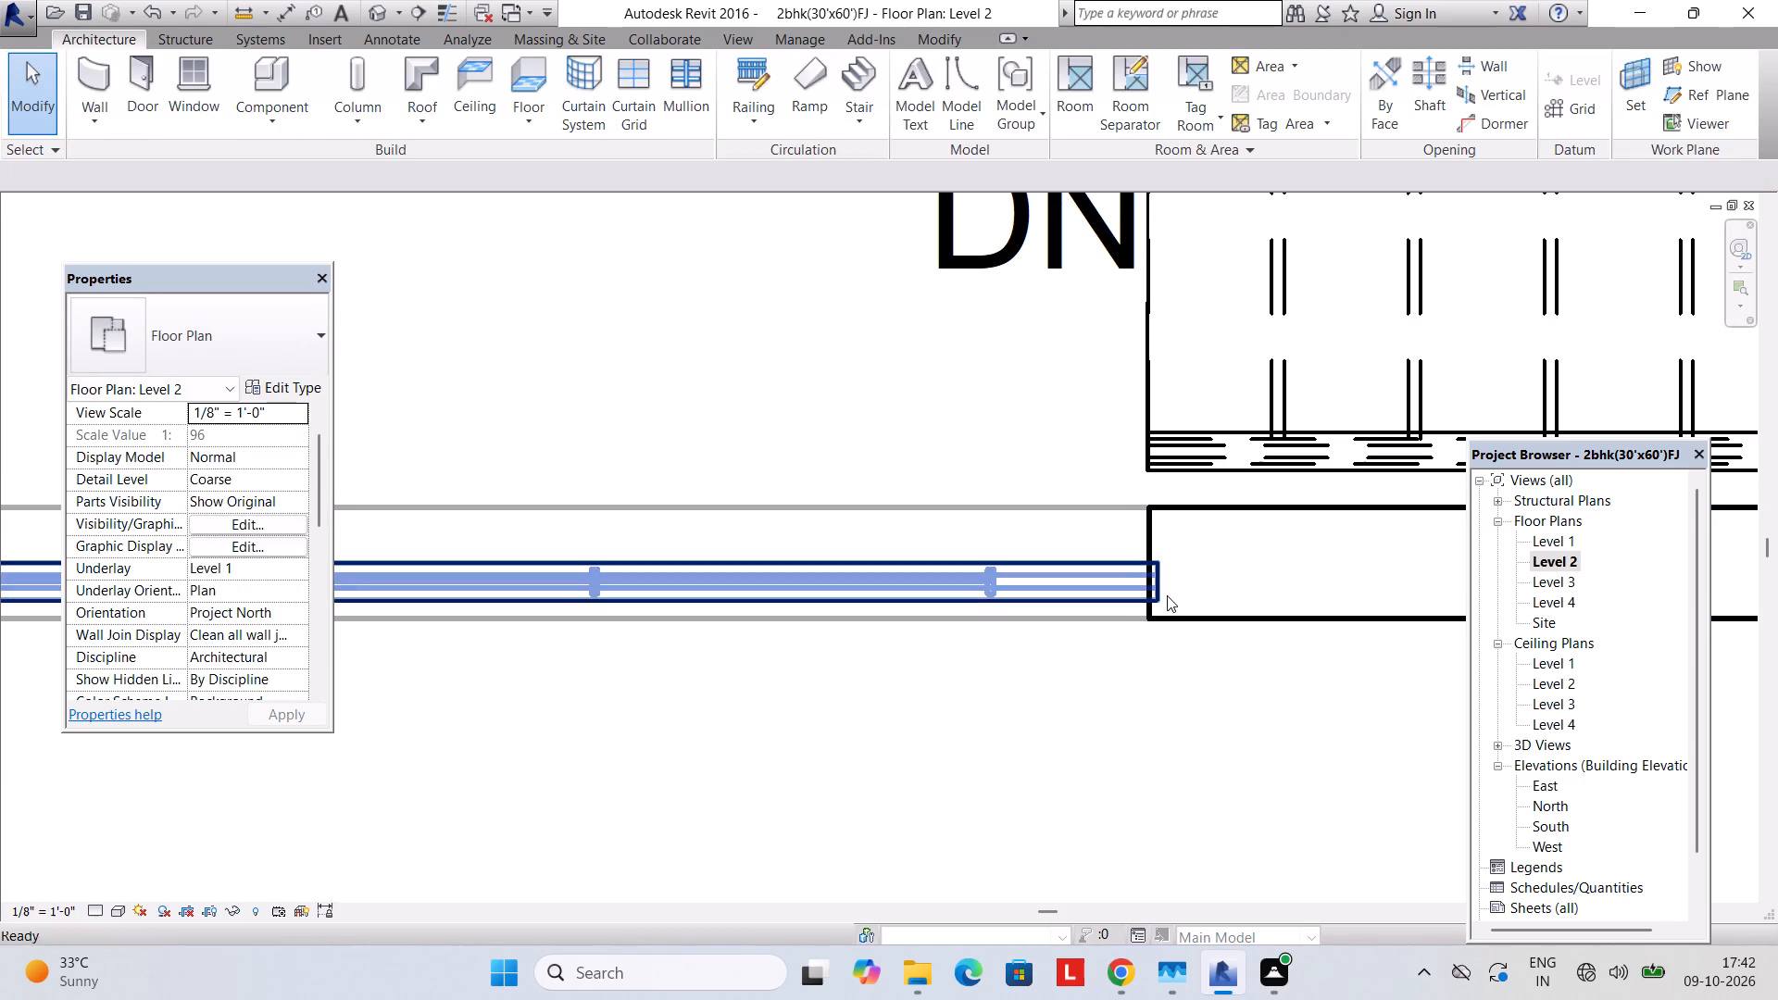
left_click(1161, 593)
scroll(1154, 579, "down", 9)
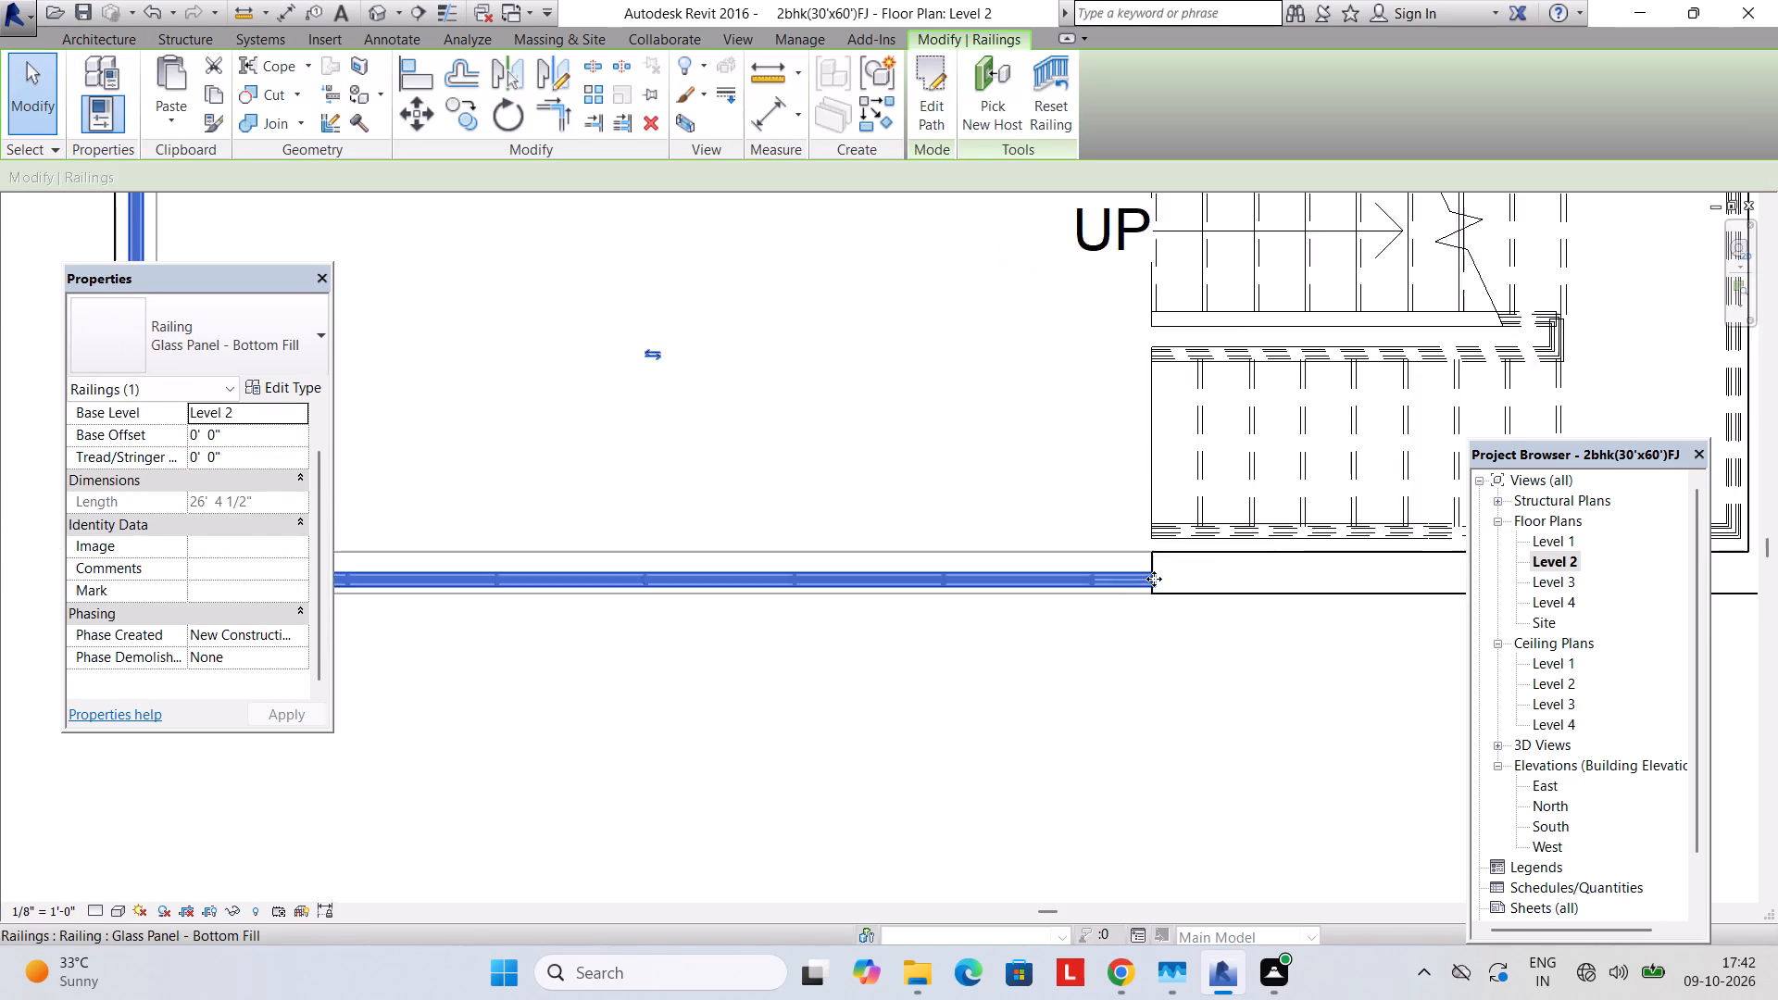
scroll(1154, 579, "down", 4)
key("Escape")
scroll(736, 591, "up", 11)
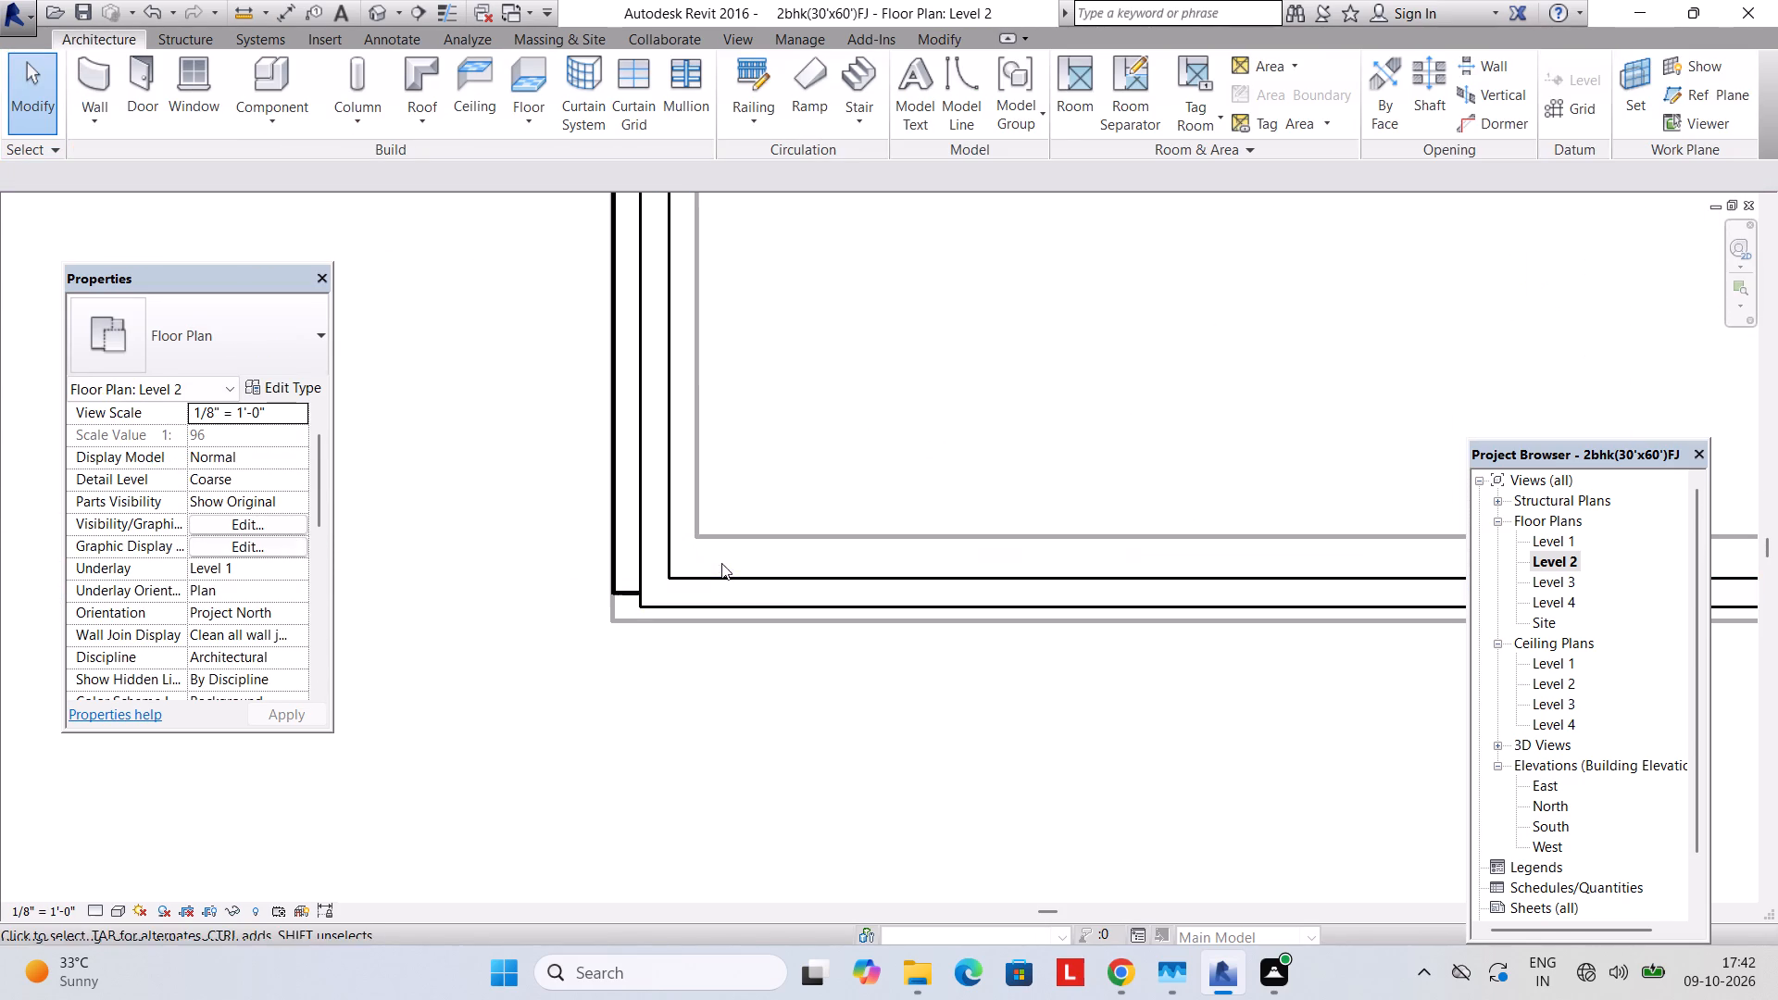
left_click(790, 581)
key("Up")
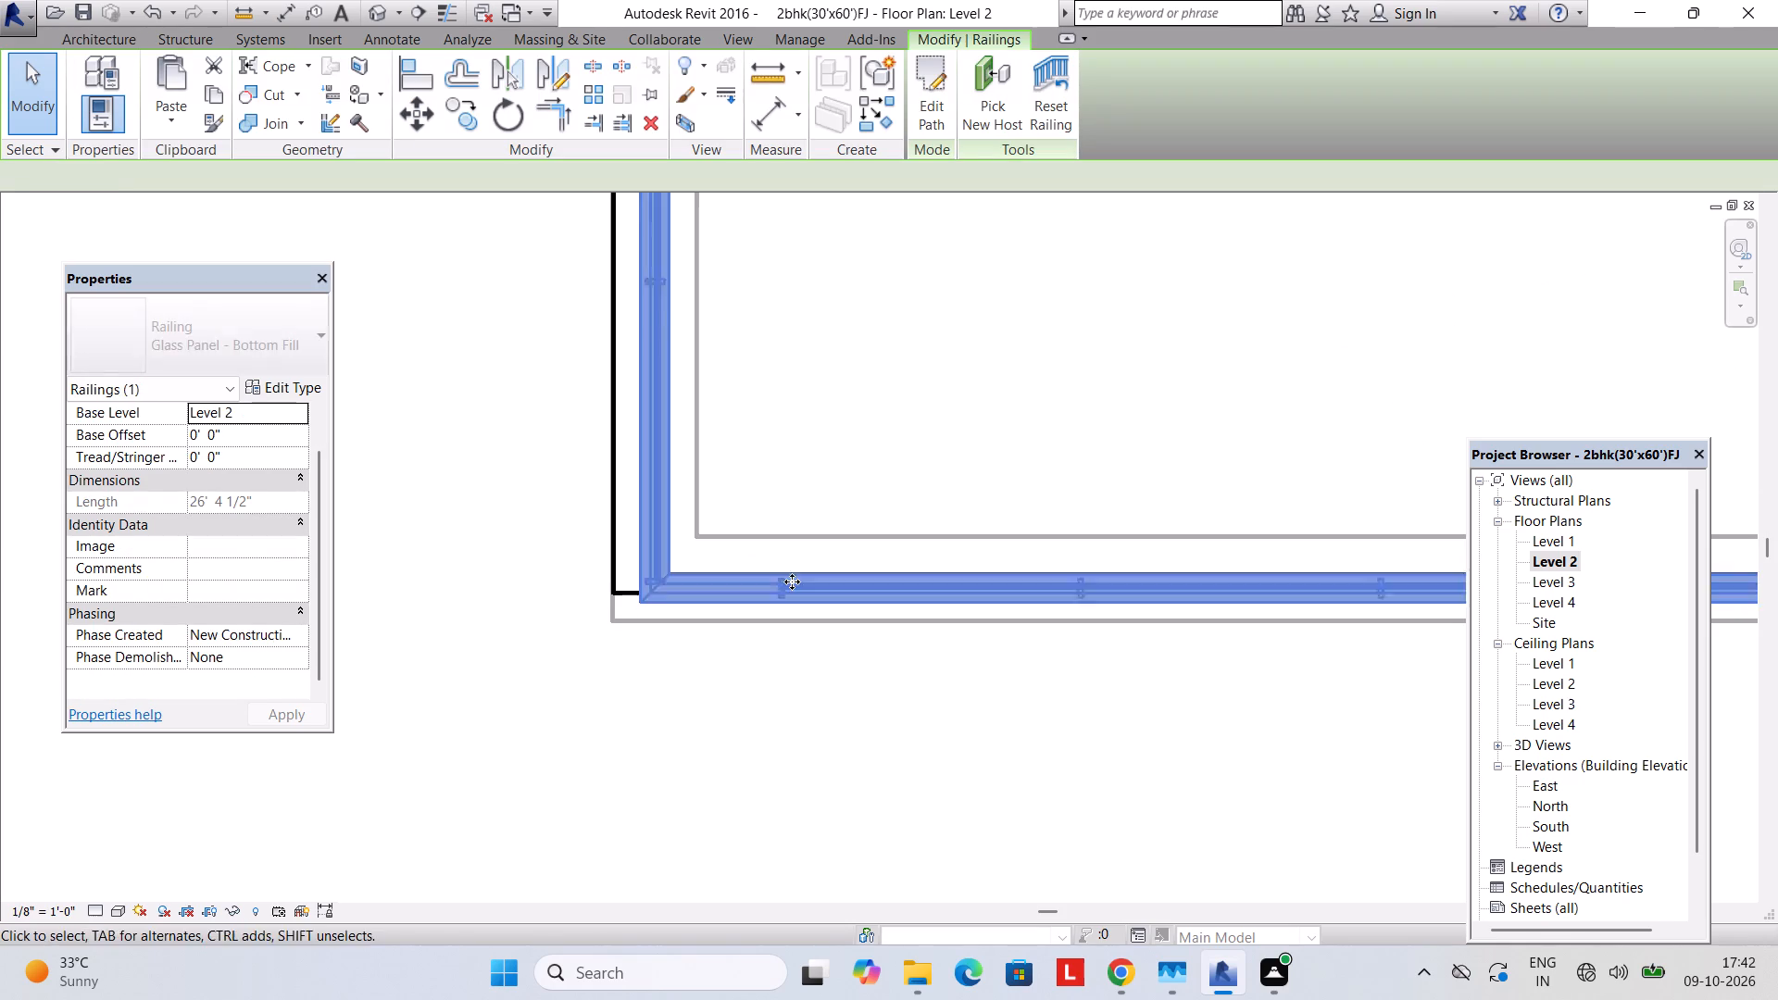
key("Up")
key("Up")
key("Up")
key("Up")
scroll(791, 578, "down", 8)
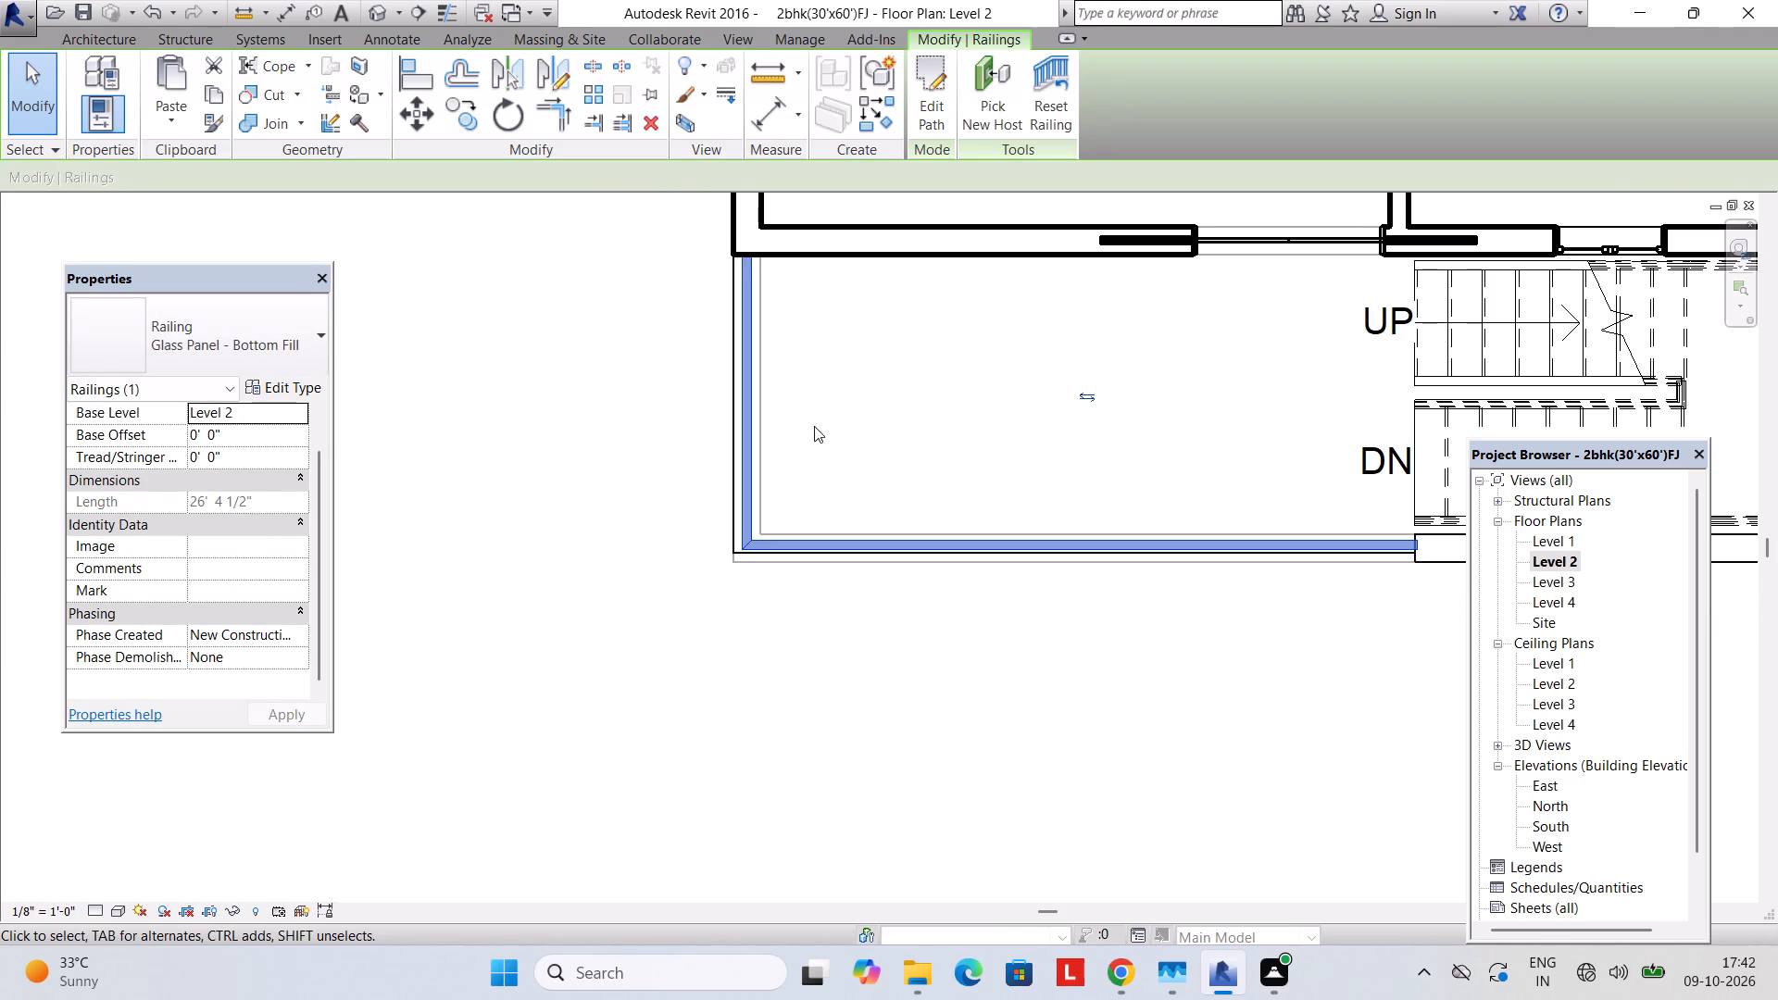
Edit the railing path and shorten its side line to 7' 11" so it starts at the house wall's outer face.
middle_click_drag(921, 473, 841, 588)
scroll(670, 422, "up", 5)
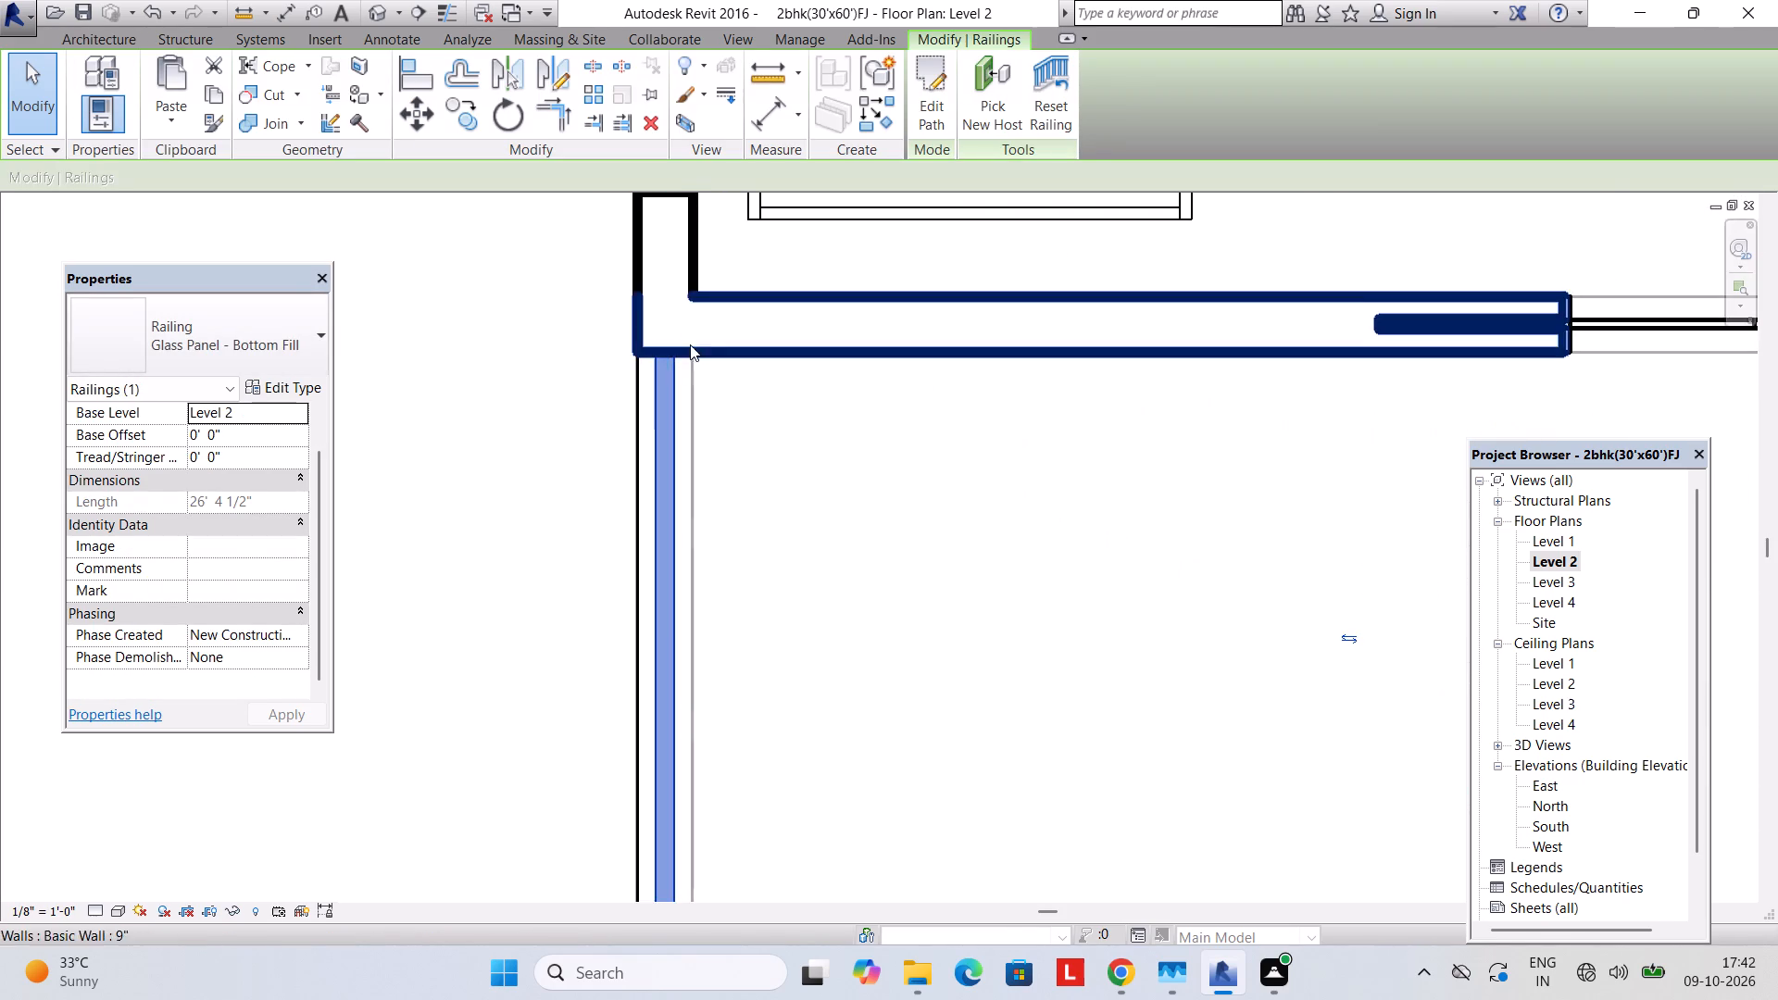
left_click(931, 110)
scroll(701, 355, "up", 2)
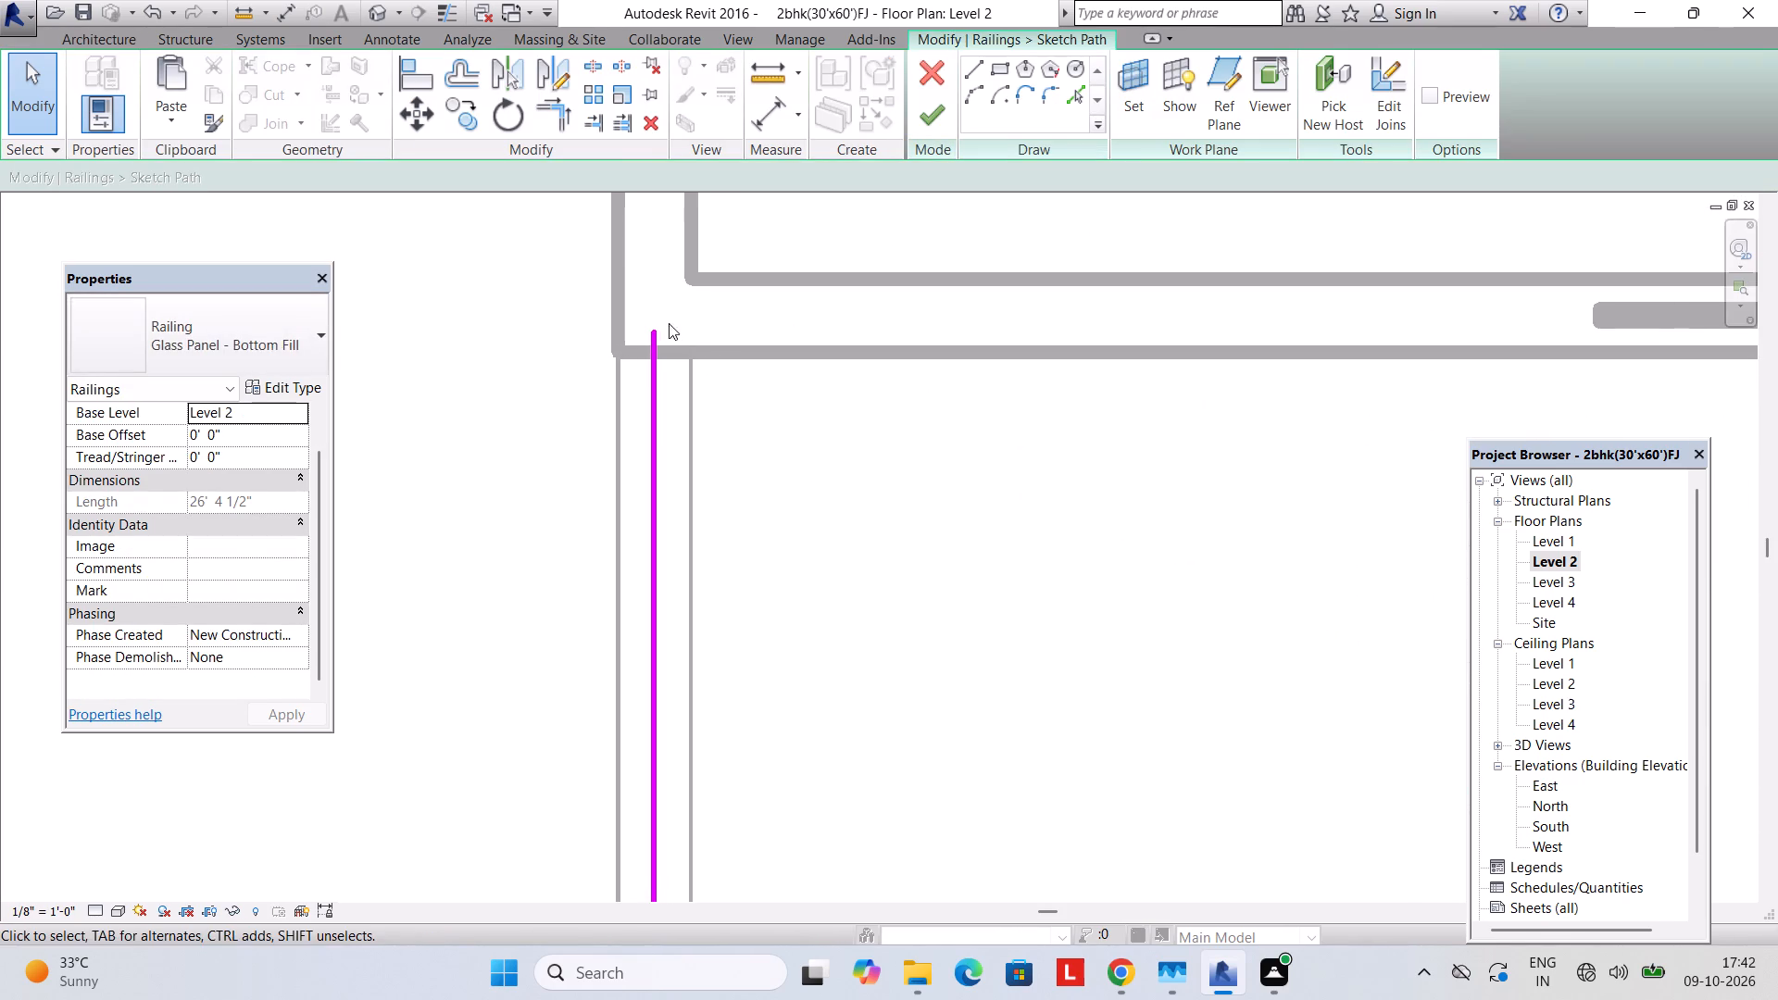
left_click(652, 324)
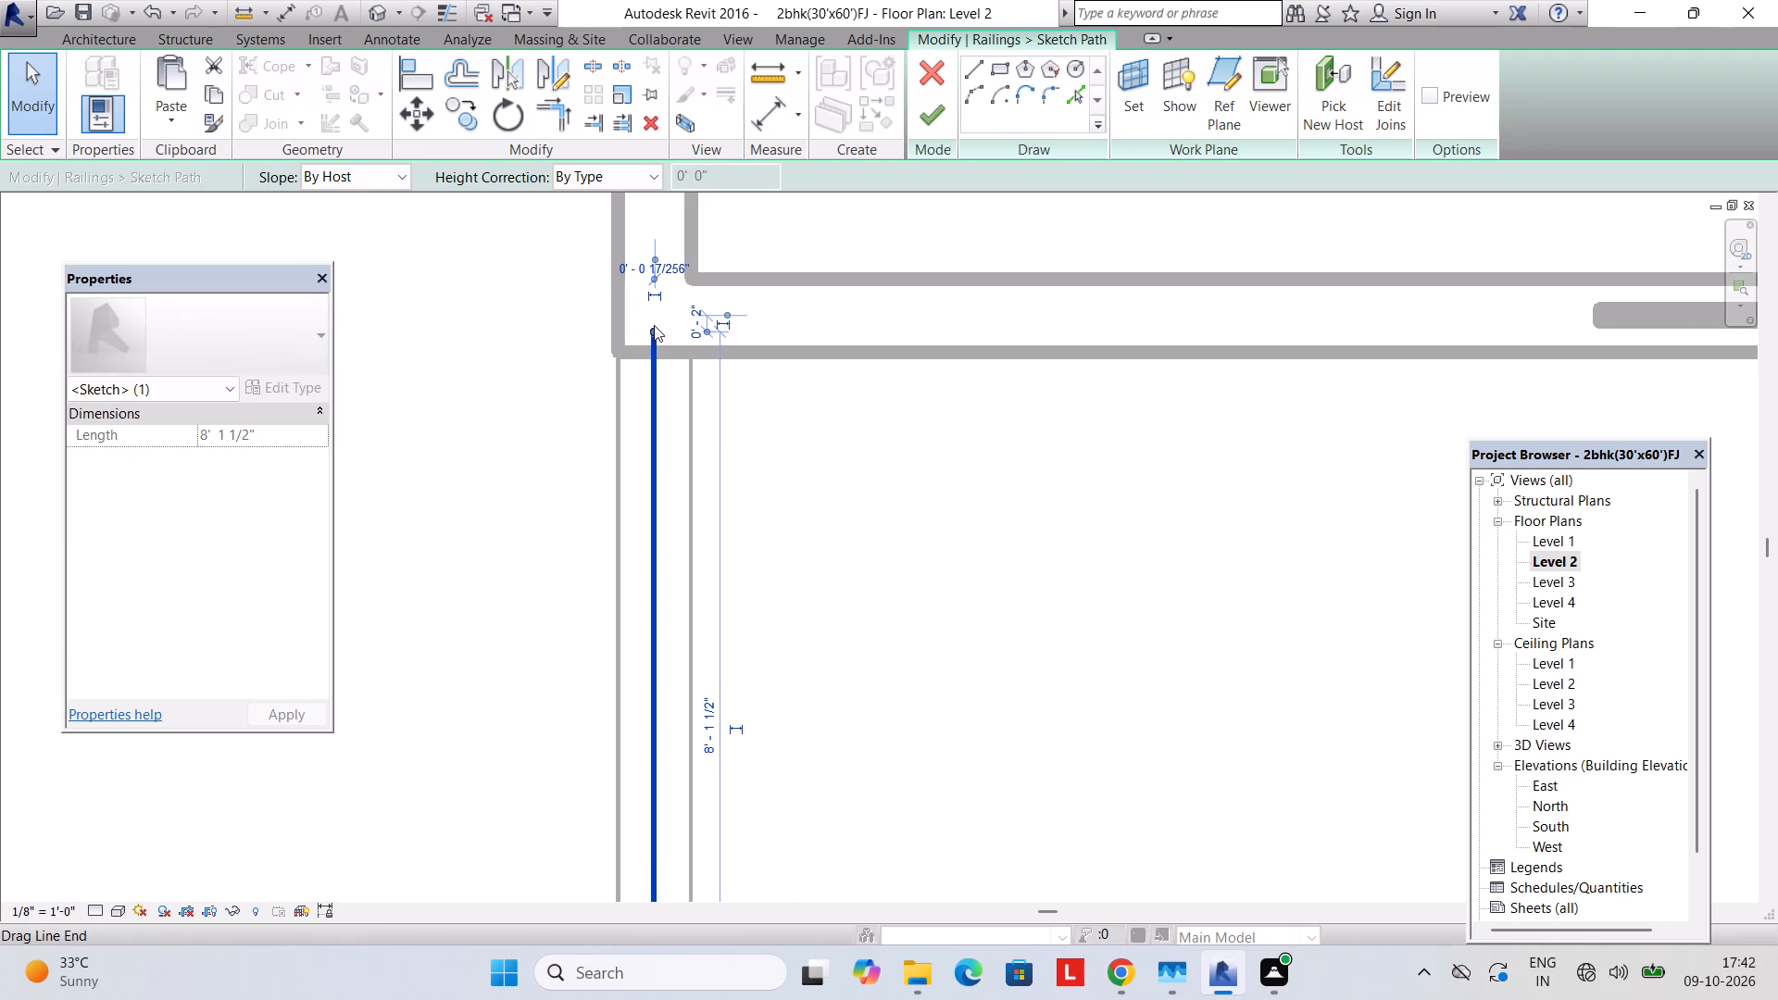
left_click_drag(654, 325, 653, 350)
Shorten the front path line to about 18' 2" so it meets the remaining parapet's end, and finish the path edit.
scroll(674, 359, "down", 8)
middle_click_drag(983, 481, 840, 479)
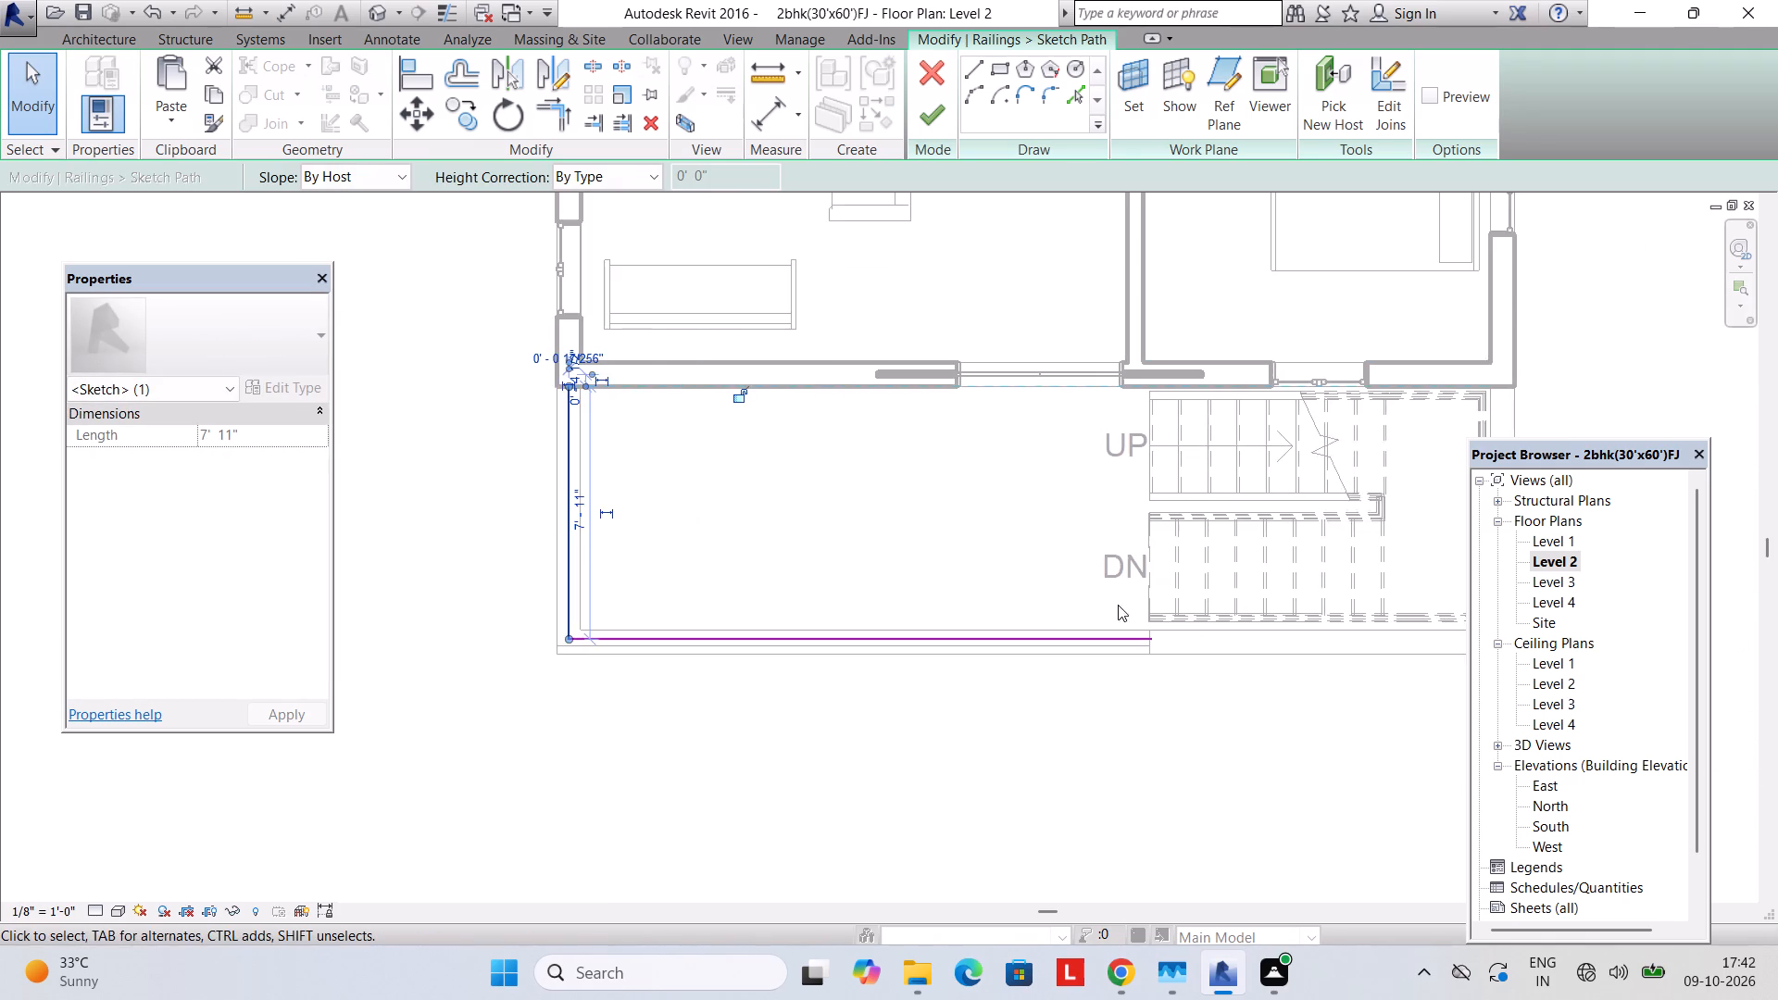
scroll(1119, 605, "up", 17)
left_click(1130, 644)
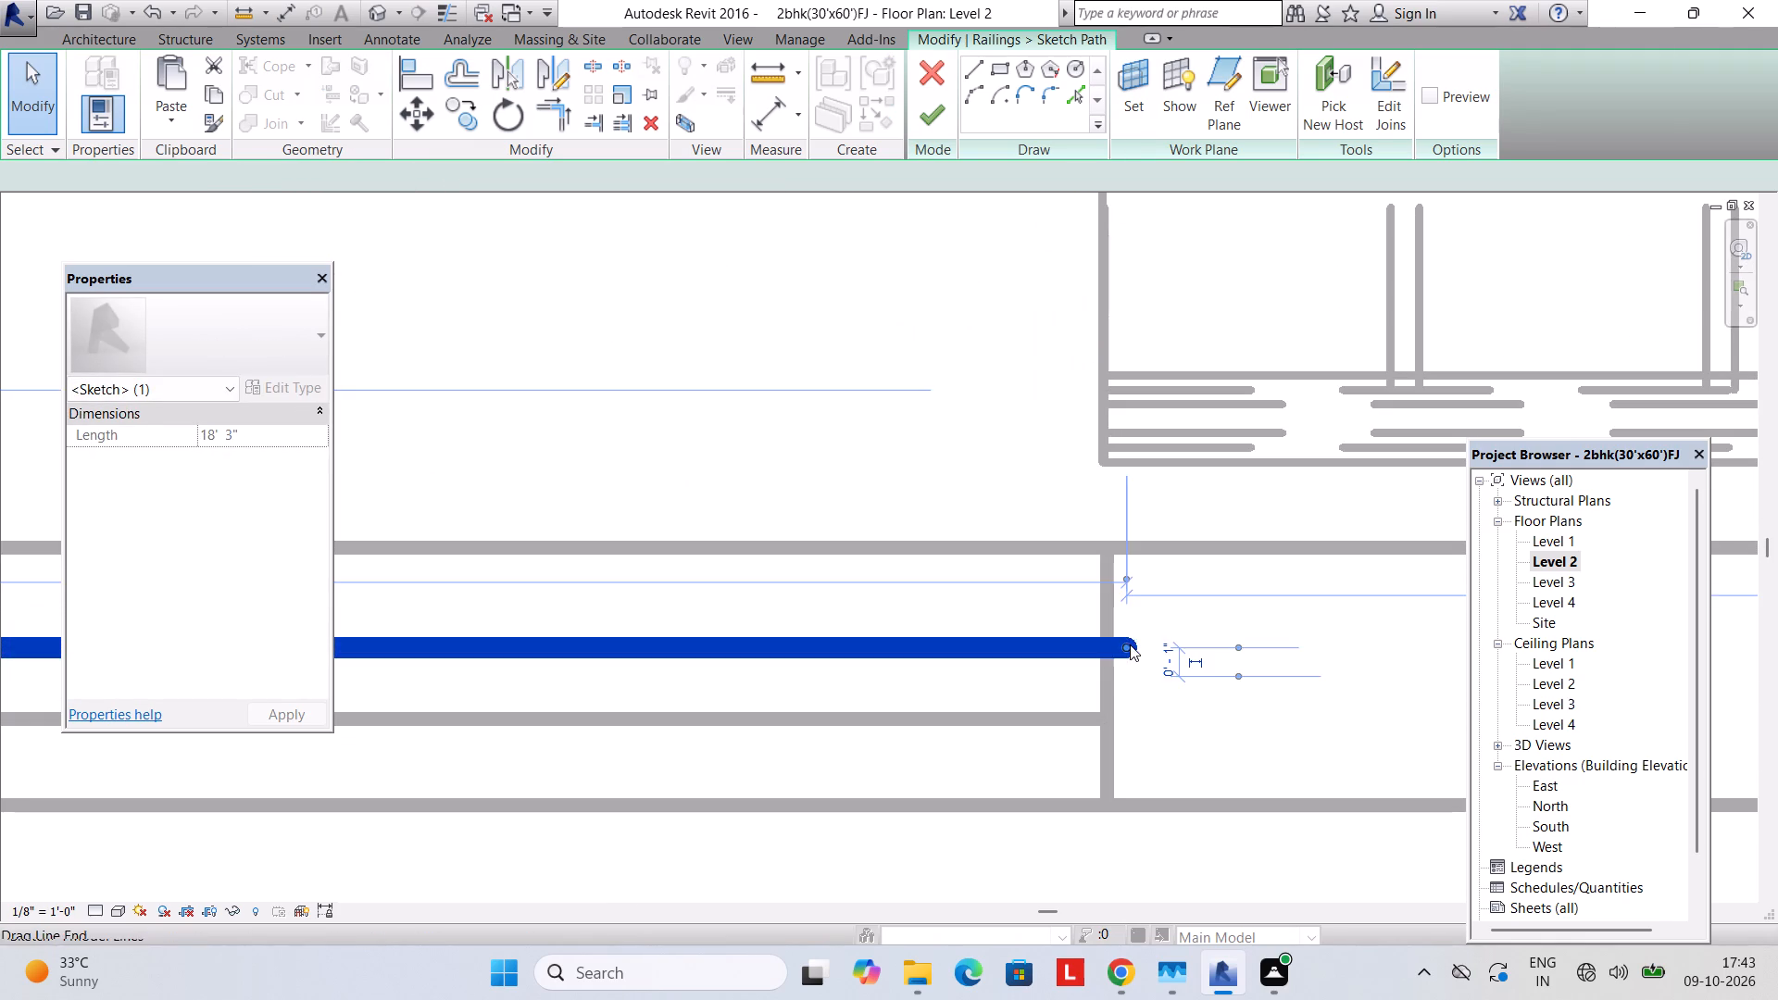
left_click_drag(1132, 644, 1101, 645)
scroll(1100, 621, "down", 7)
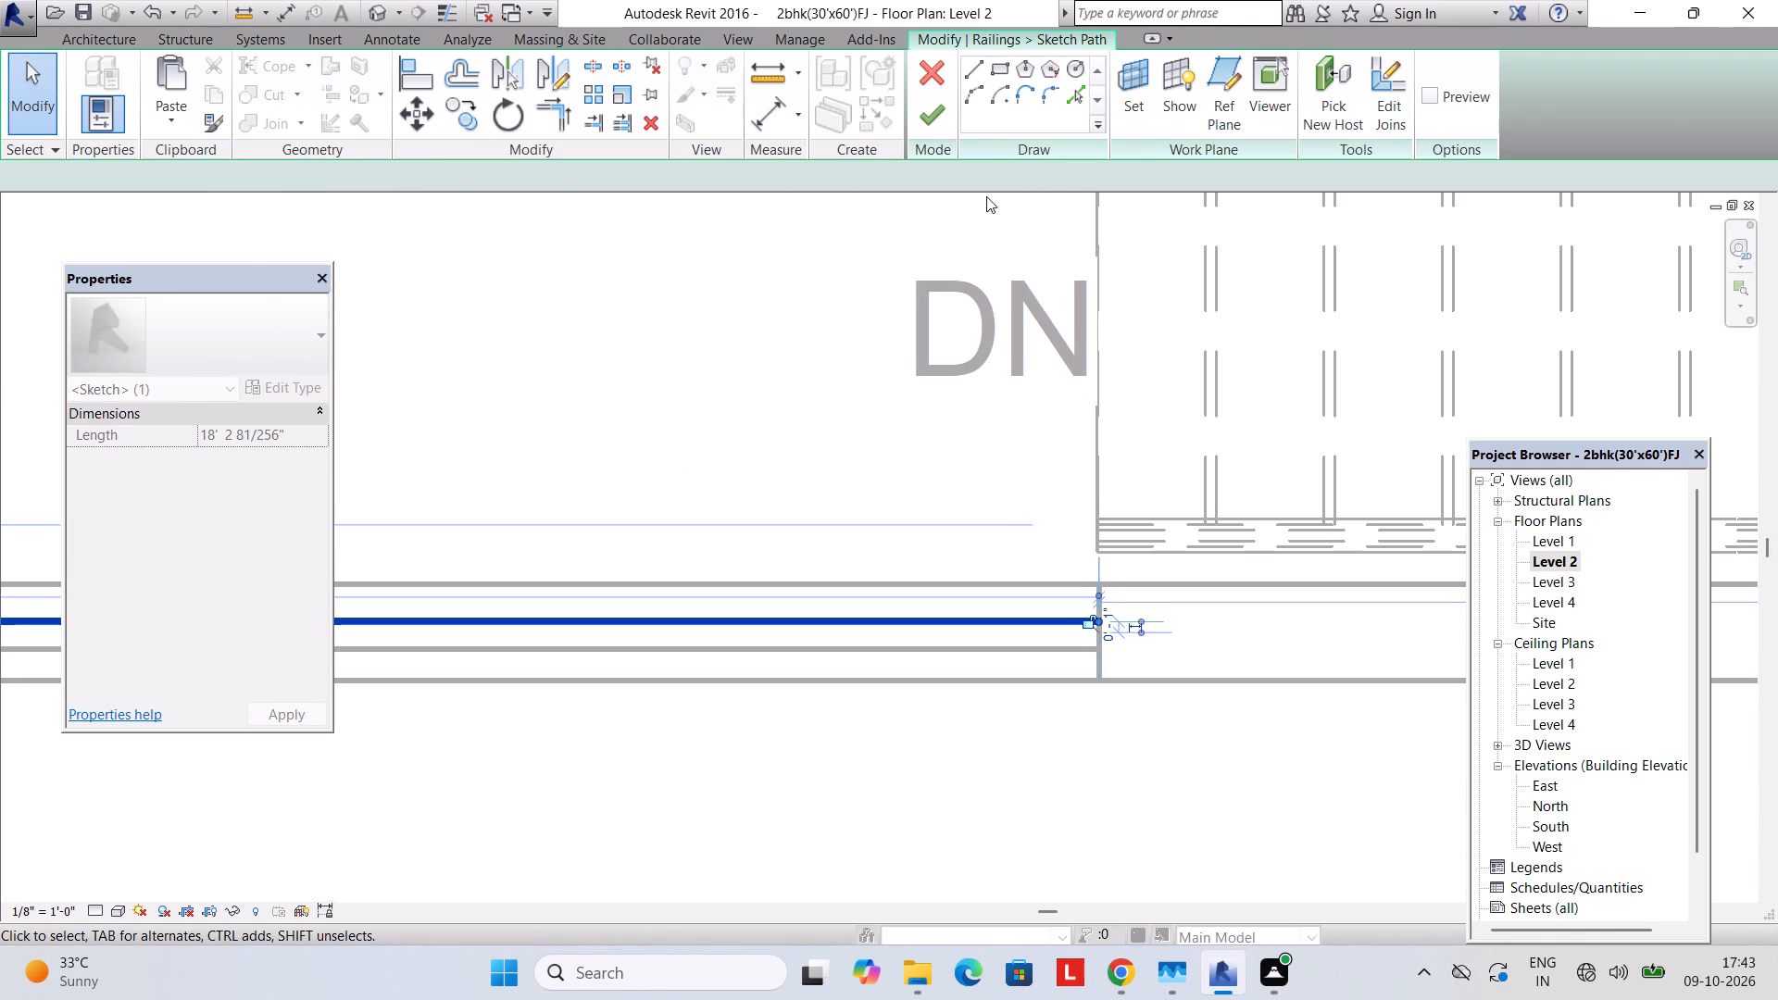
left_click(927, 112)
key("Escape")
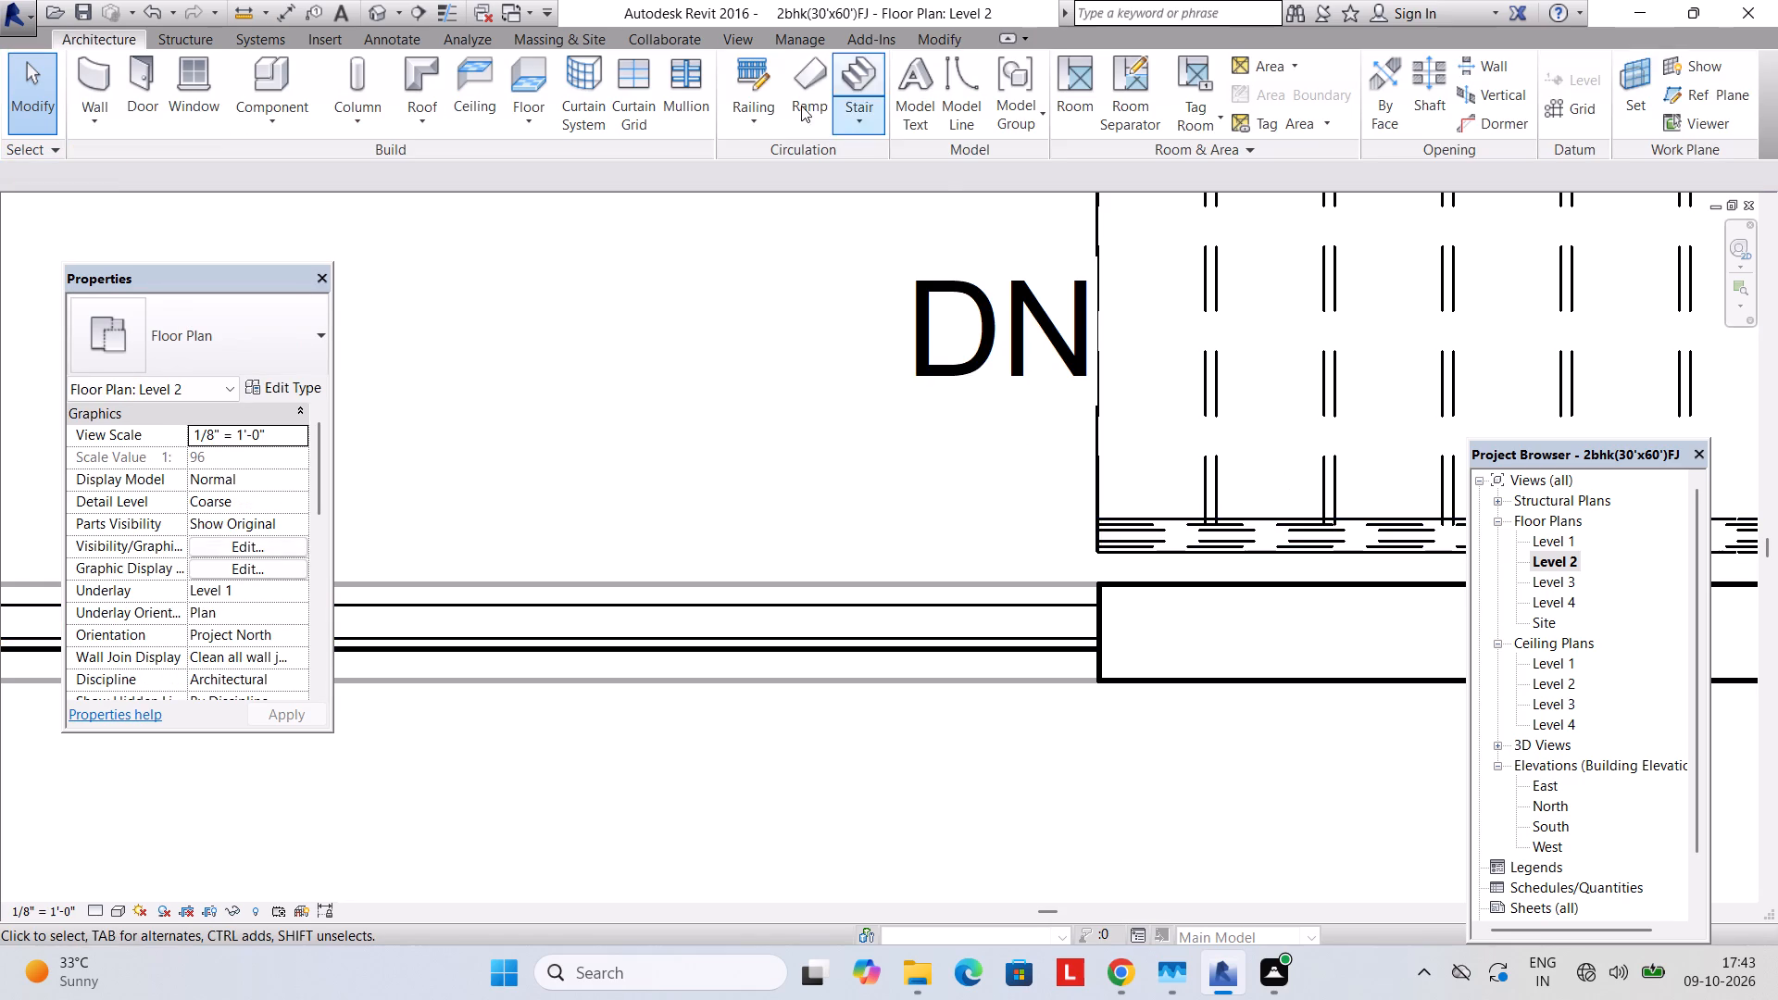
Open the 3D view and examine the Level 2 balcony's glass railing and the front facade.
left_click(740, 22)
left_click(740, 28)
left_click(729, 46)
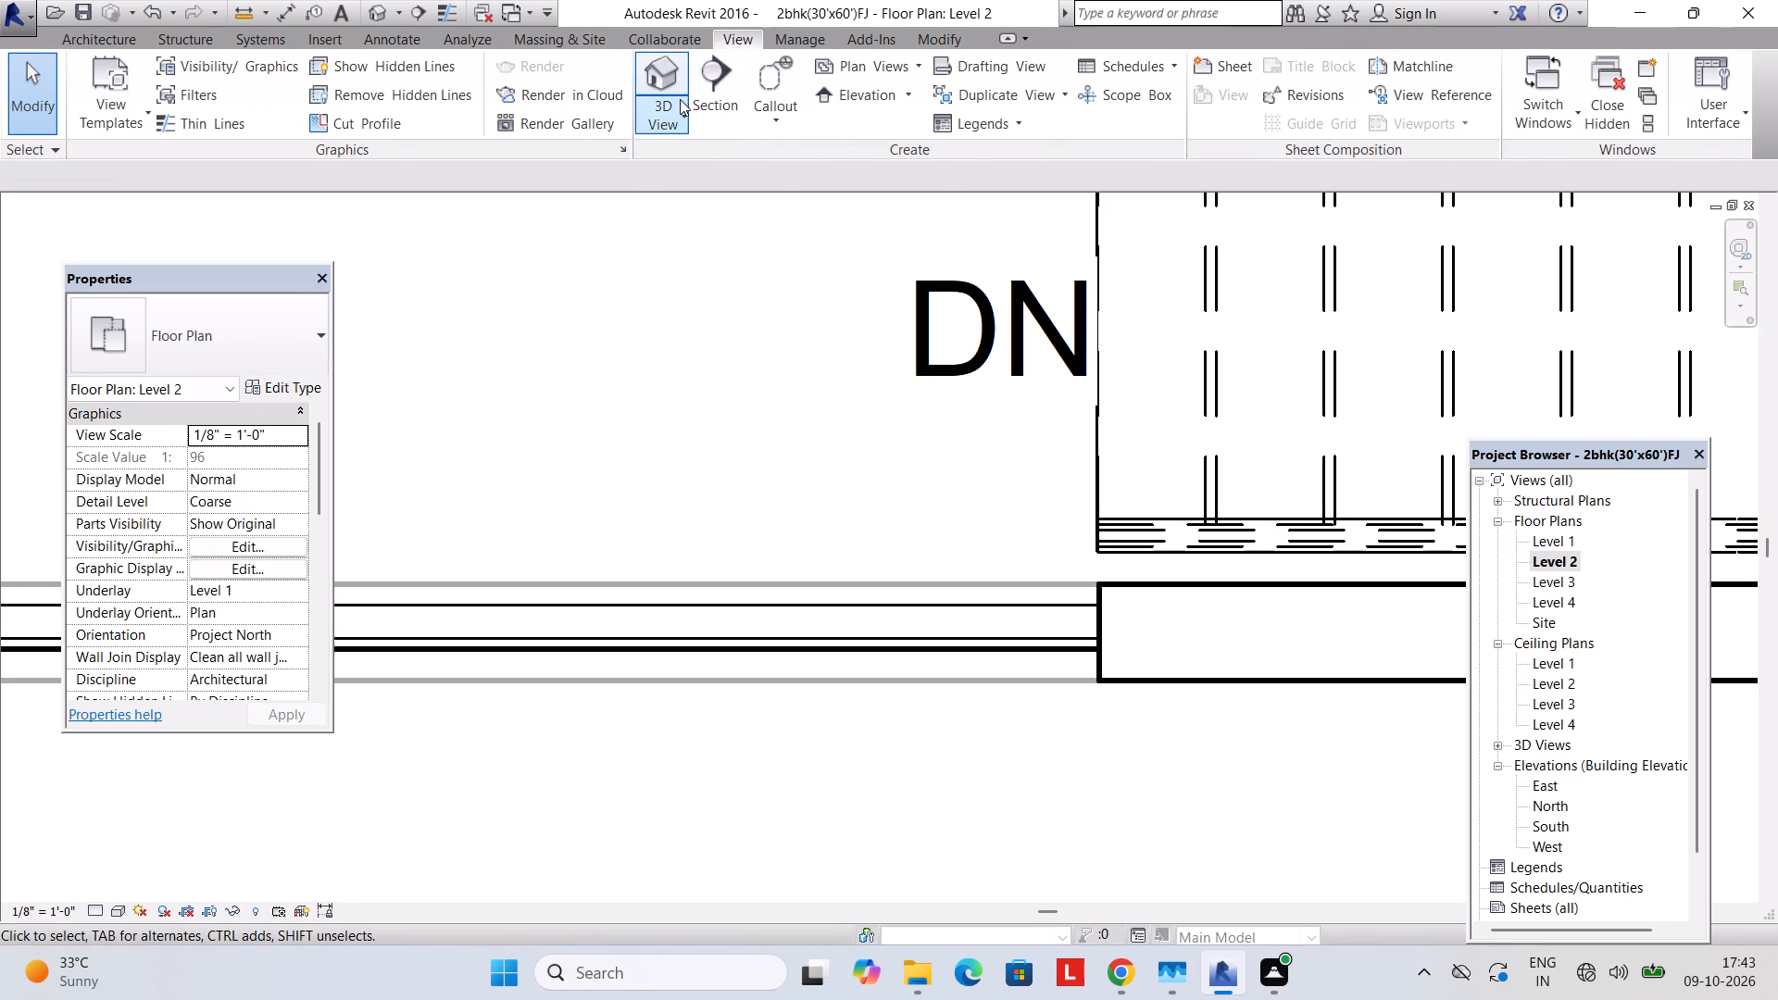
left_click(680, 99)
left_click(677, 142)
scroll(769, 355, "down", 1)
middle_click_drag(848, 429, 883, 369)
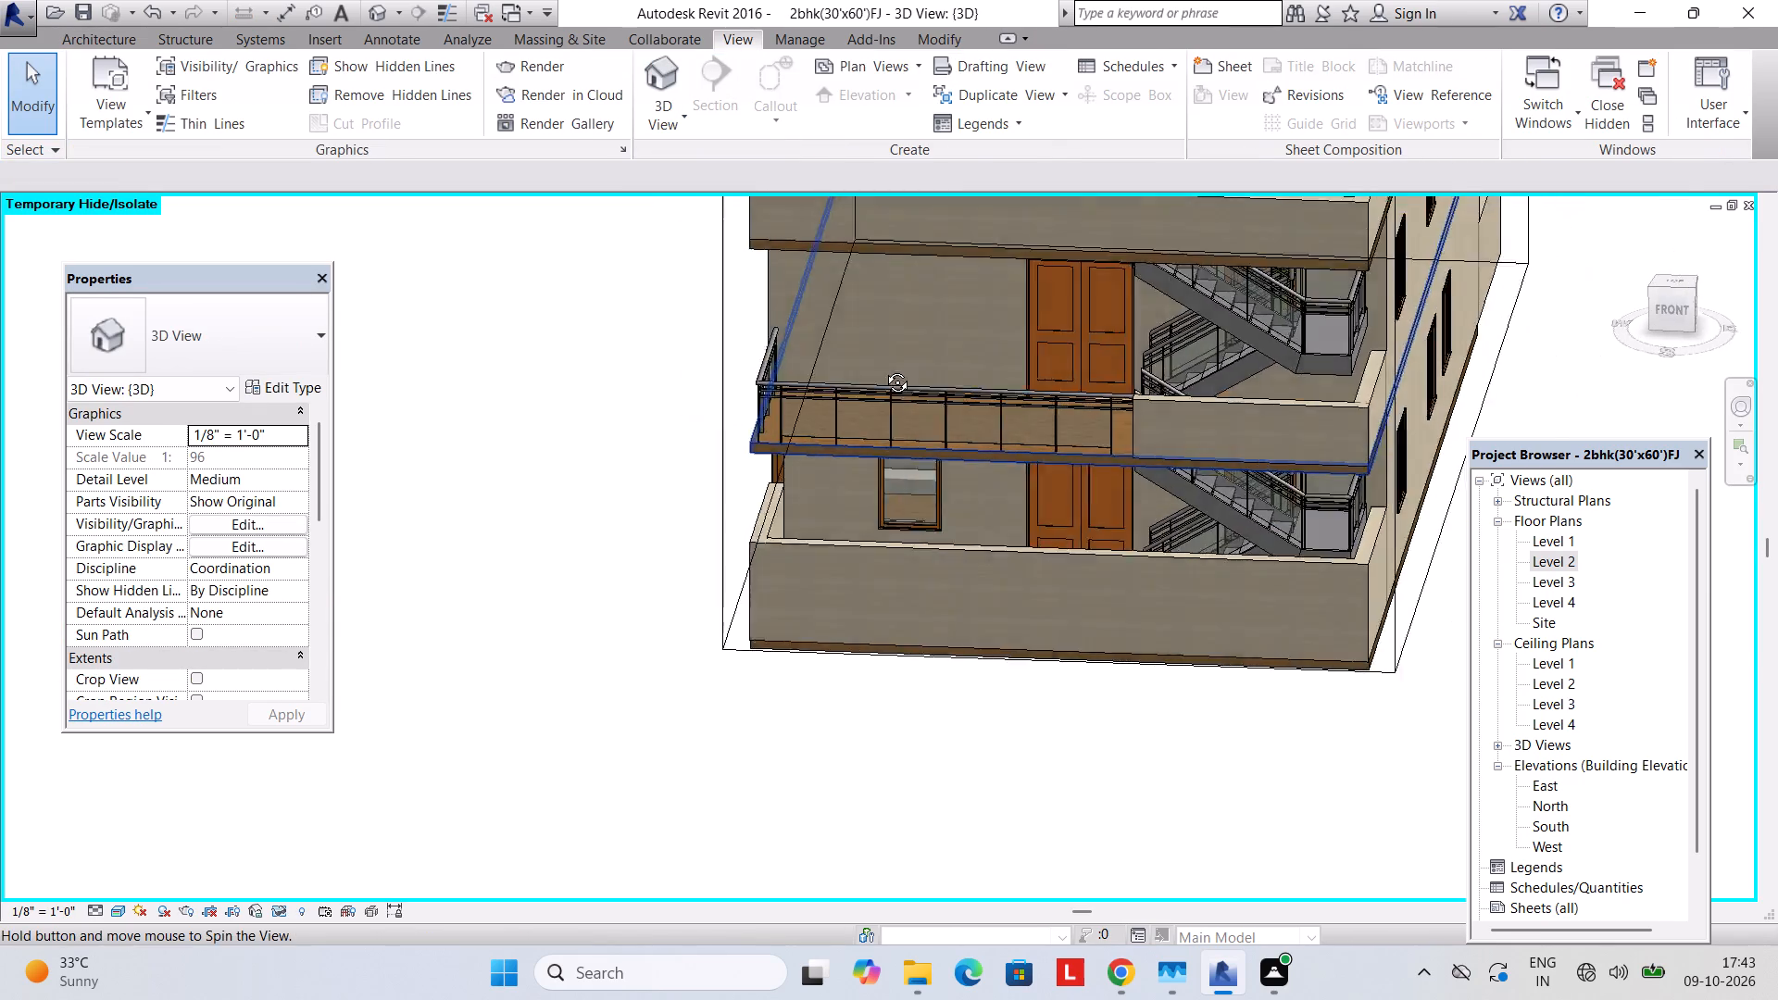
middle_click_drag(883, 369, 891, 269)
middle_click_drag(952, 420, 952, 372)
middle_click_drag(954, 405, 928, 463)
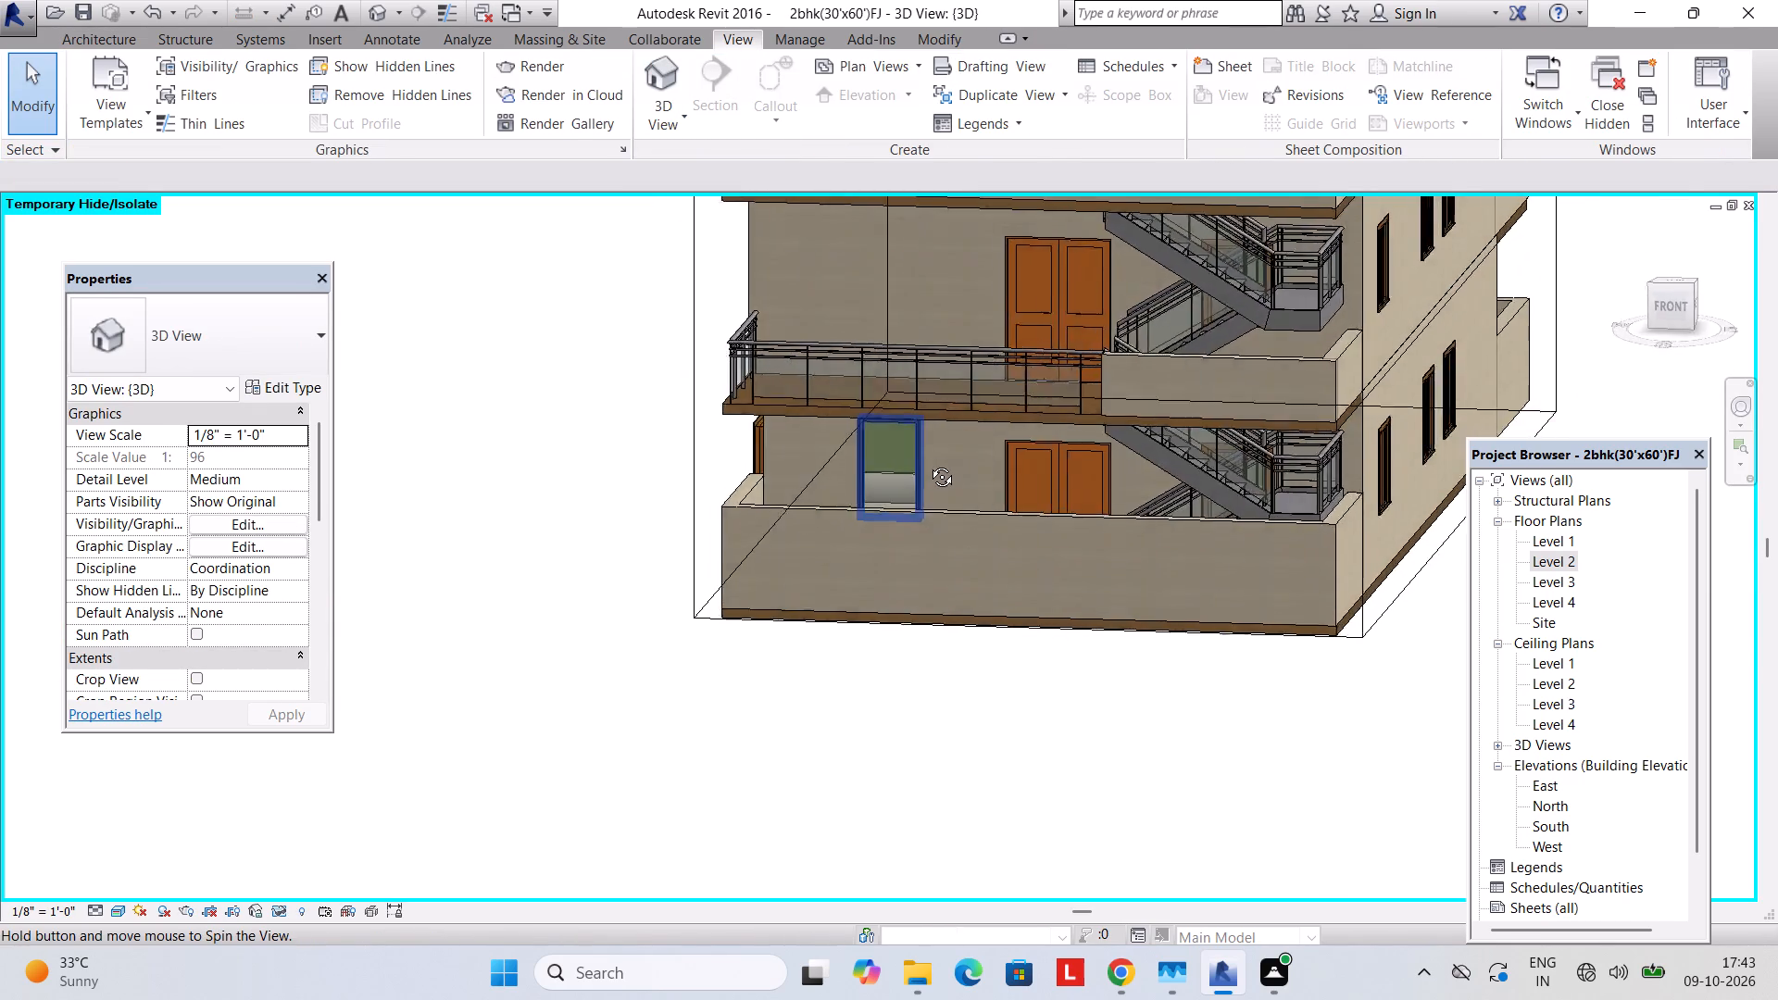
middle_click_drag(928, 463, 1101, 481)
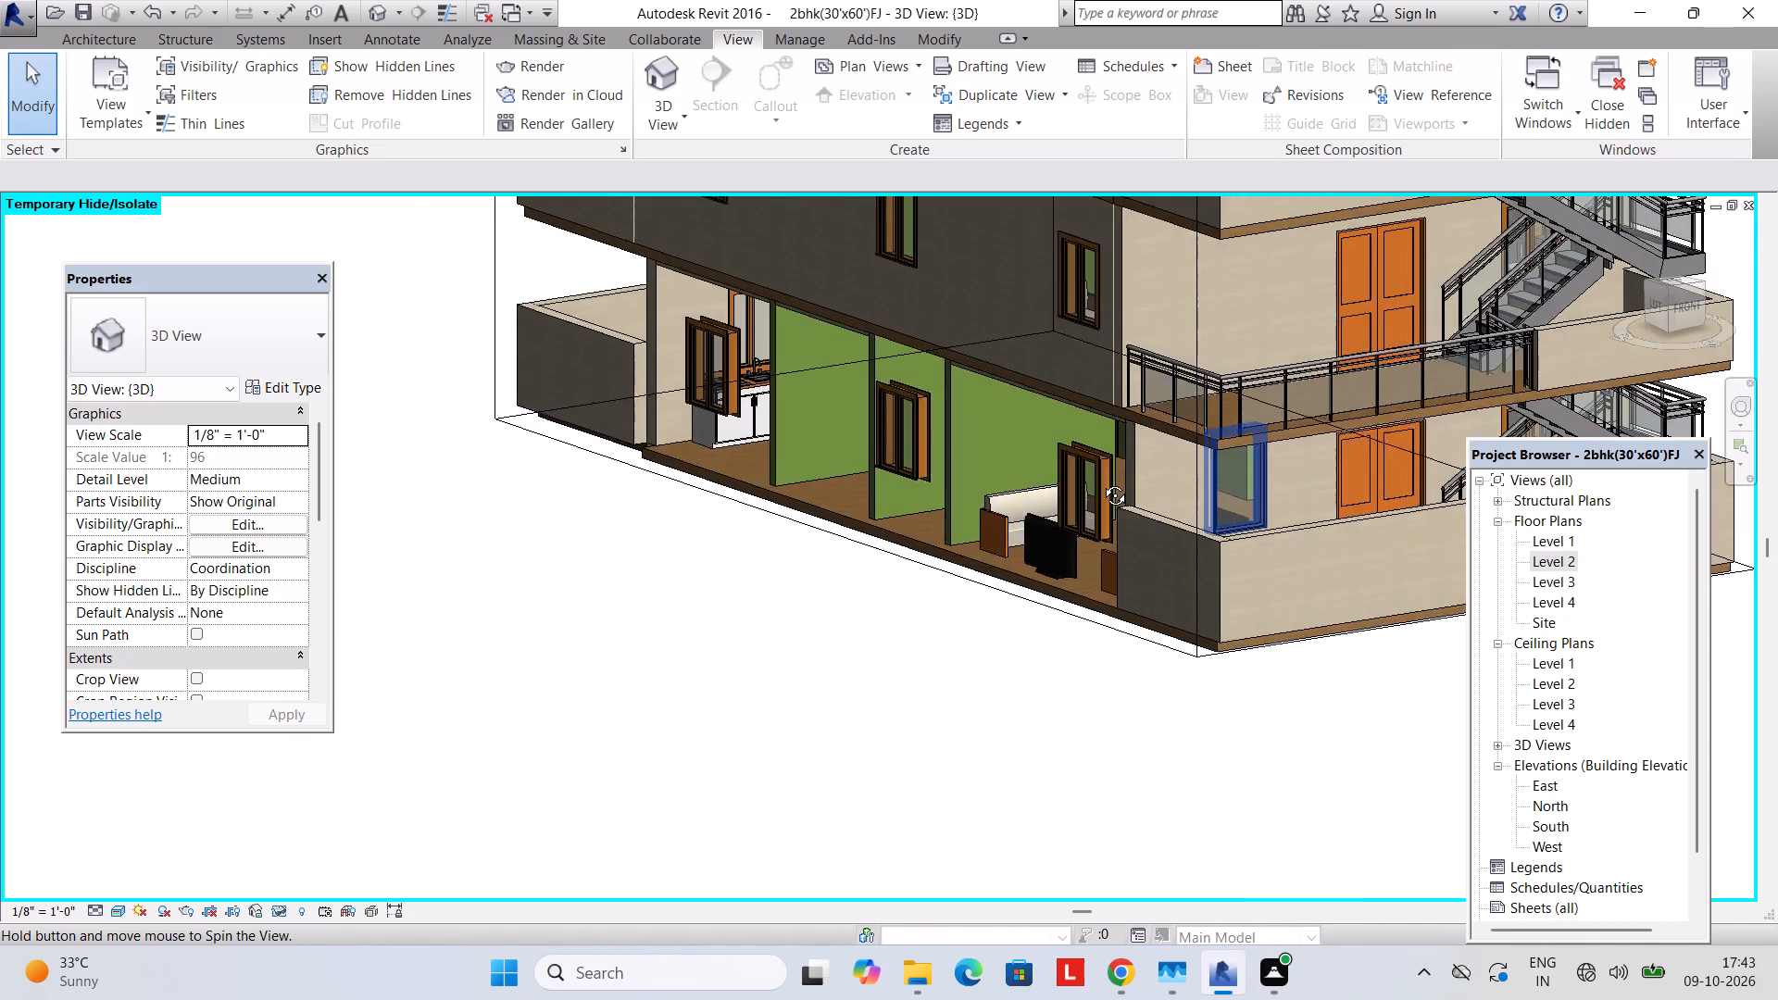
middle_click_drag(1101, 481, 940, 419)
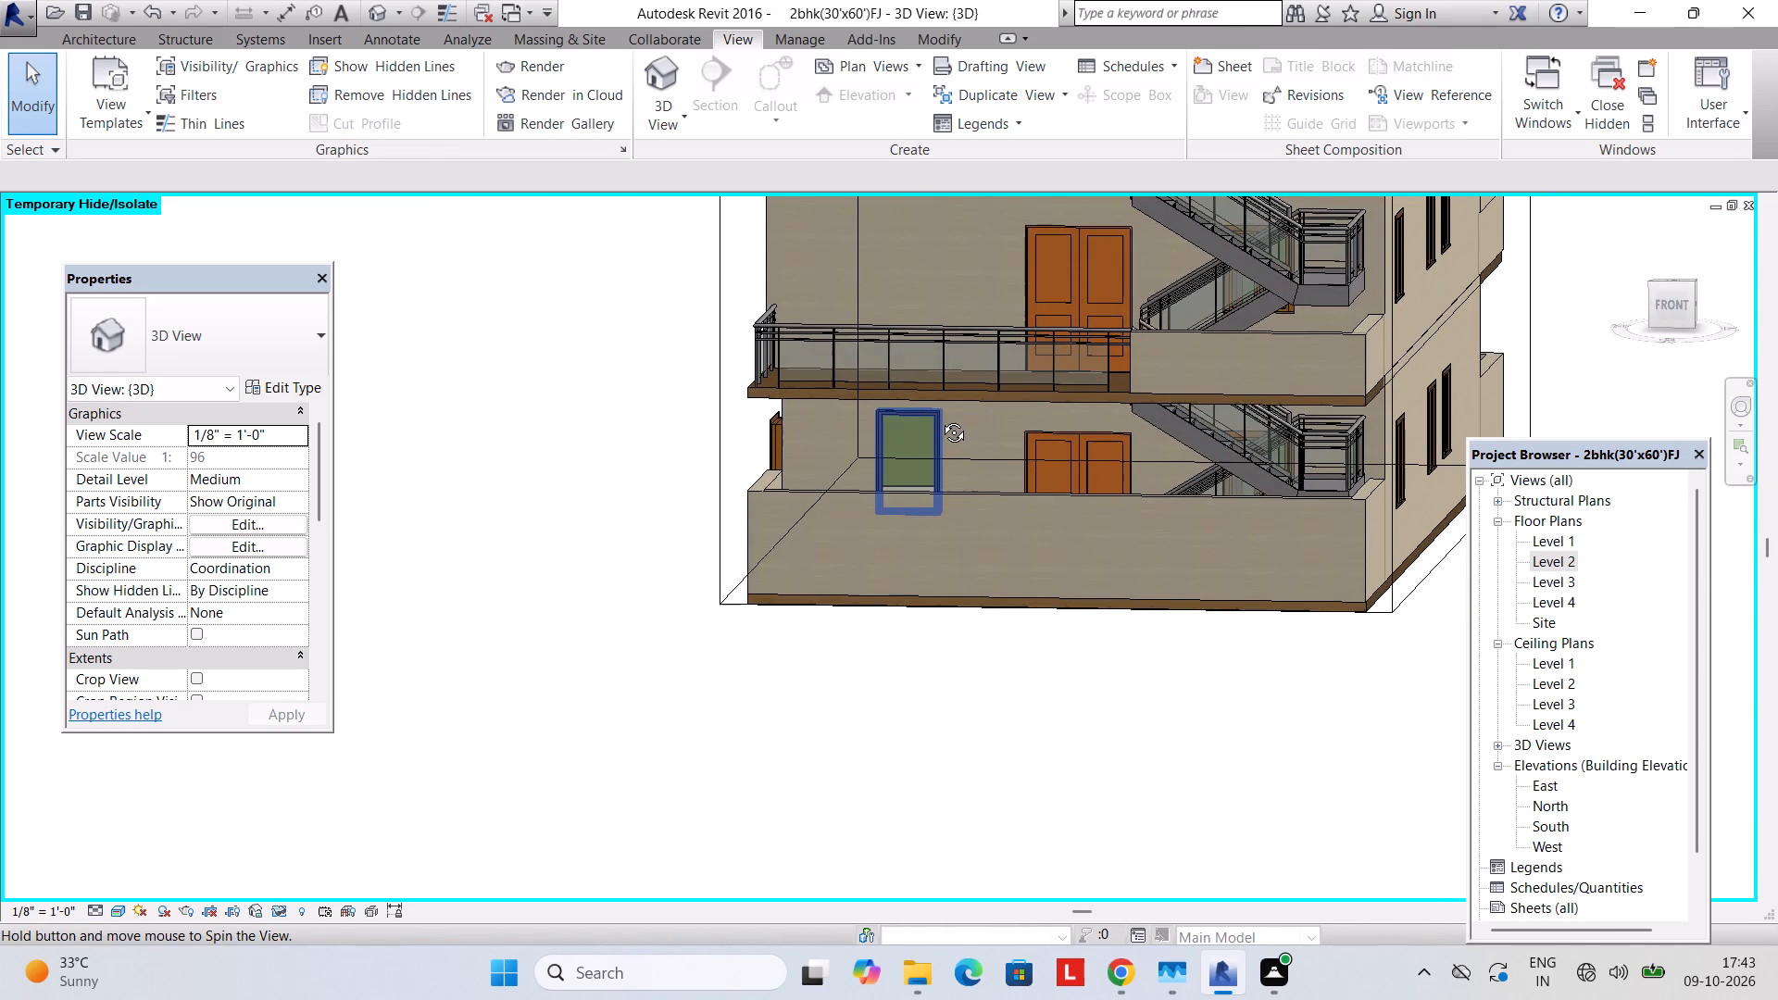
middle_click_drag(940, 419, 951, 374)
scroll(954, 374, "up", 2)
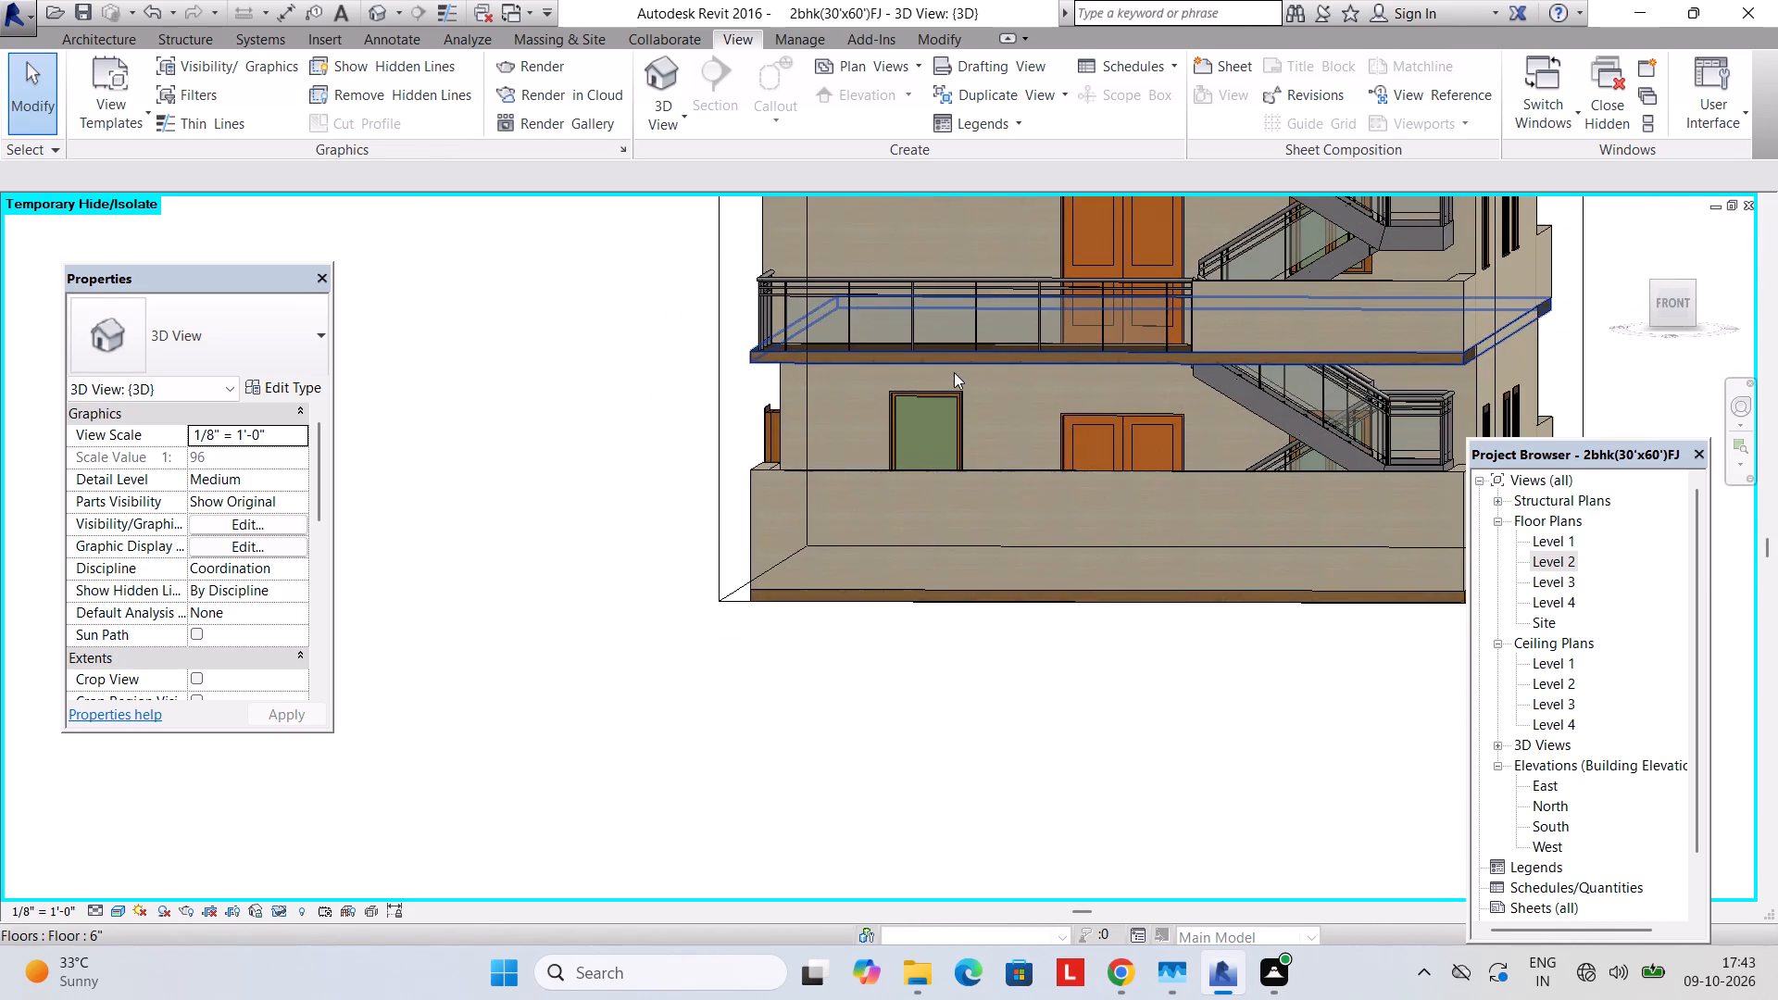
middle_click_drag(955, 381, 931, 614)
middle_click_drag(936, 609, 963, 612, "shift")
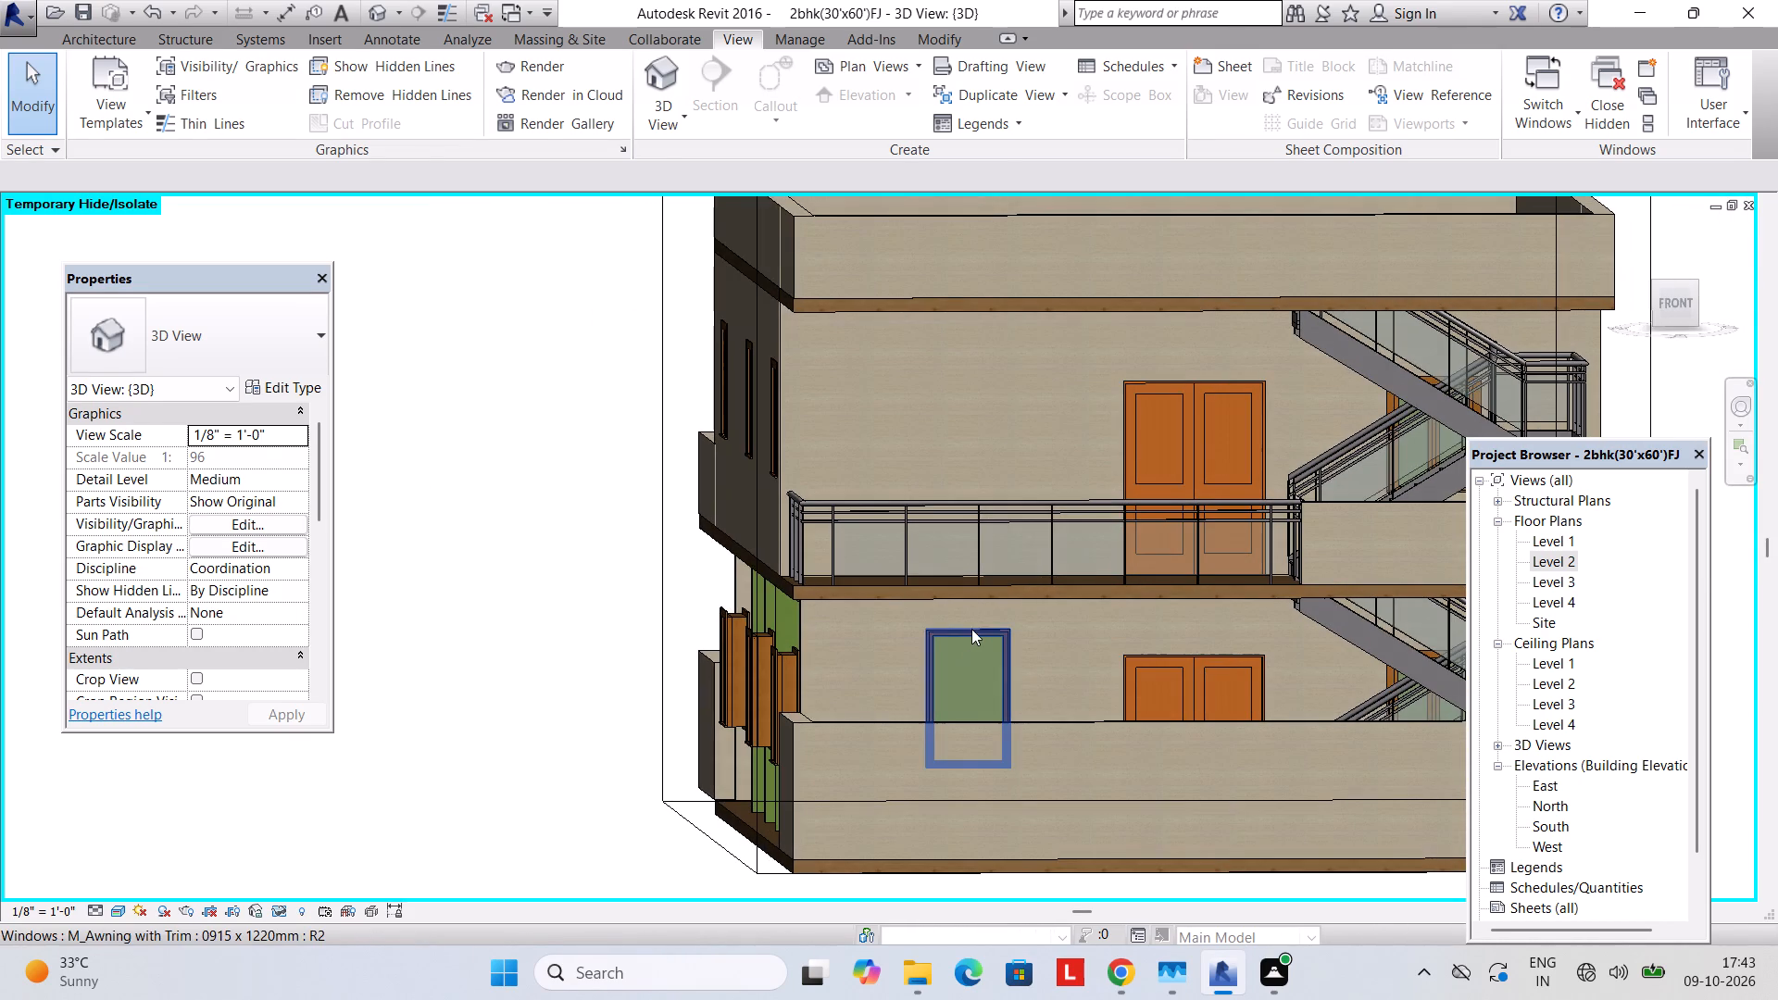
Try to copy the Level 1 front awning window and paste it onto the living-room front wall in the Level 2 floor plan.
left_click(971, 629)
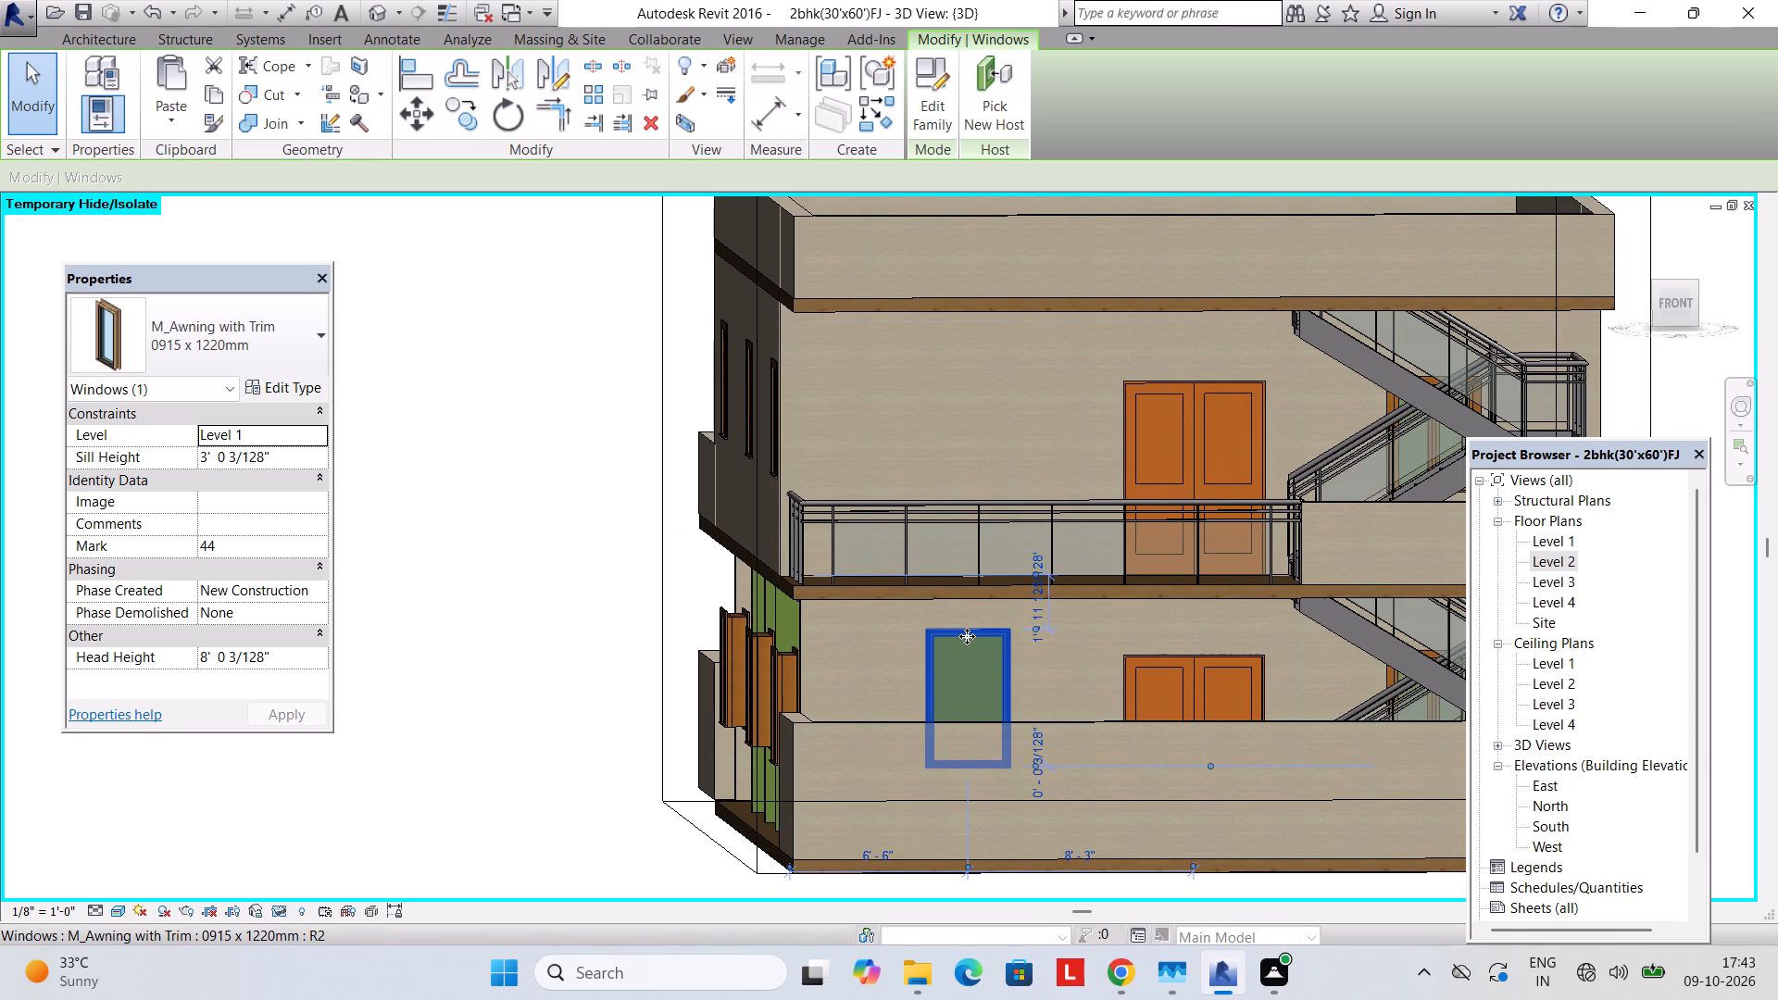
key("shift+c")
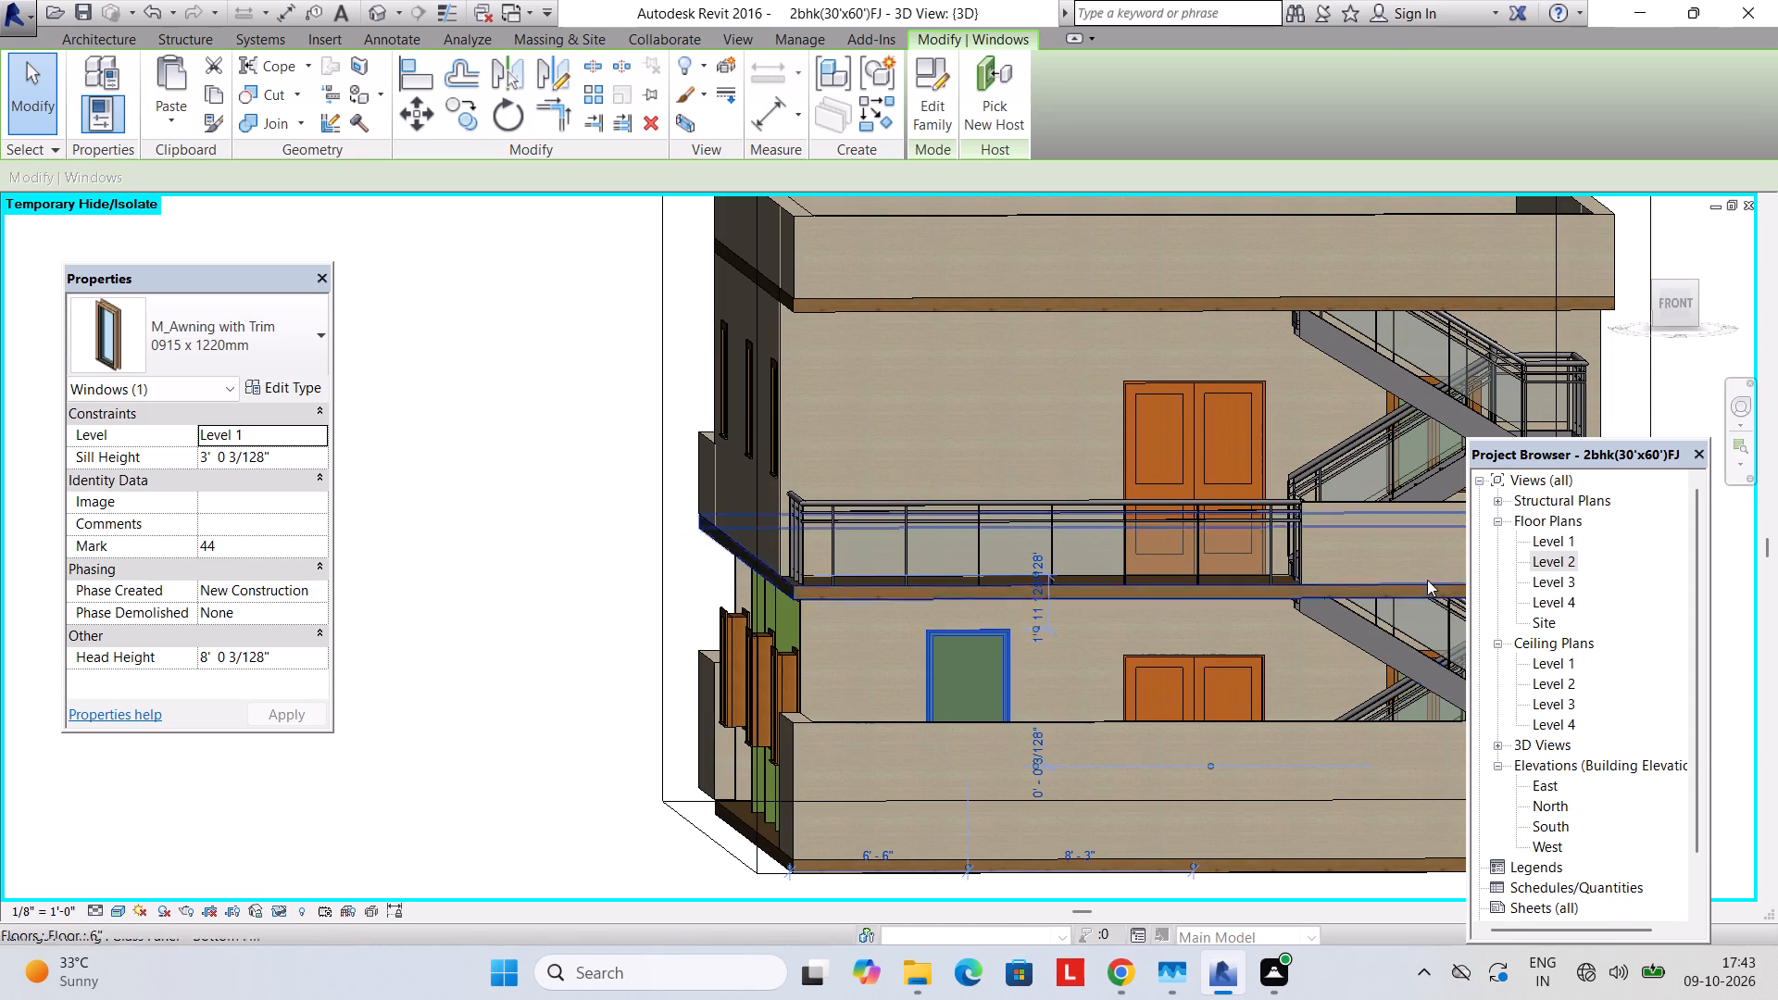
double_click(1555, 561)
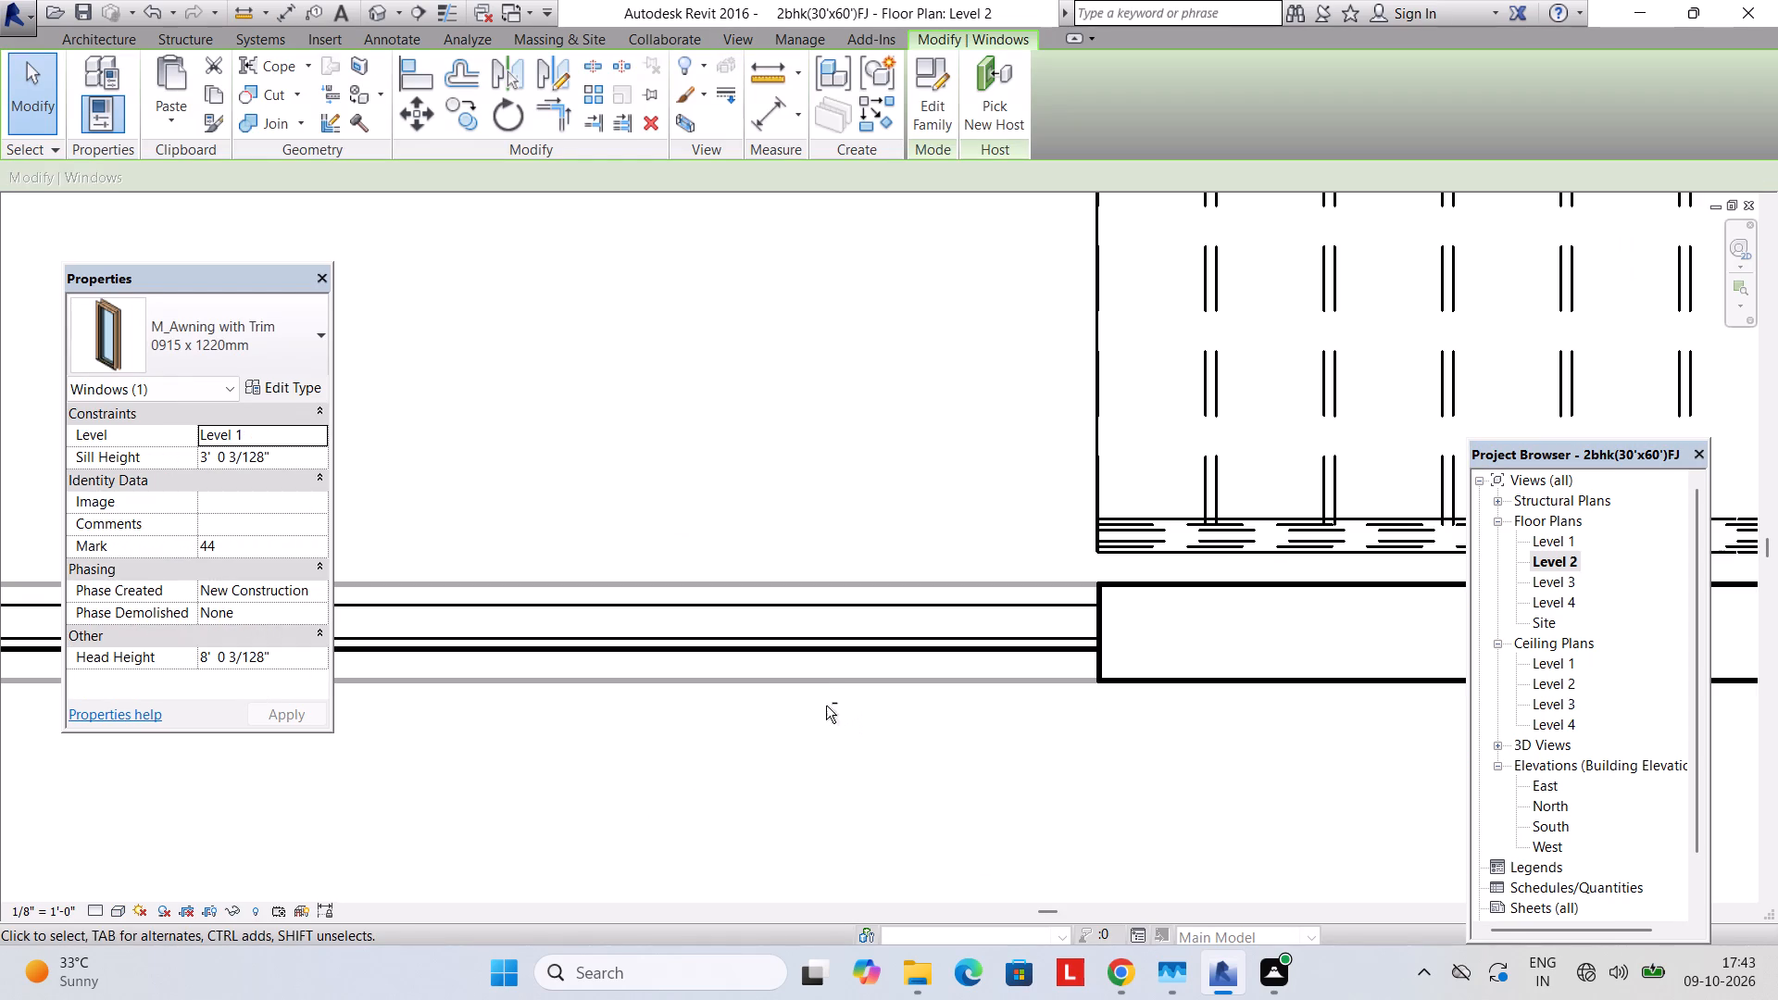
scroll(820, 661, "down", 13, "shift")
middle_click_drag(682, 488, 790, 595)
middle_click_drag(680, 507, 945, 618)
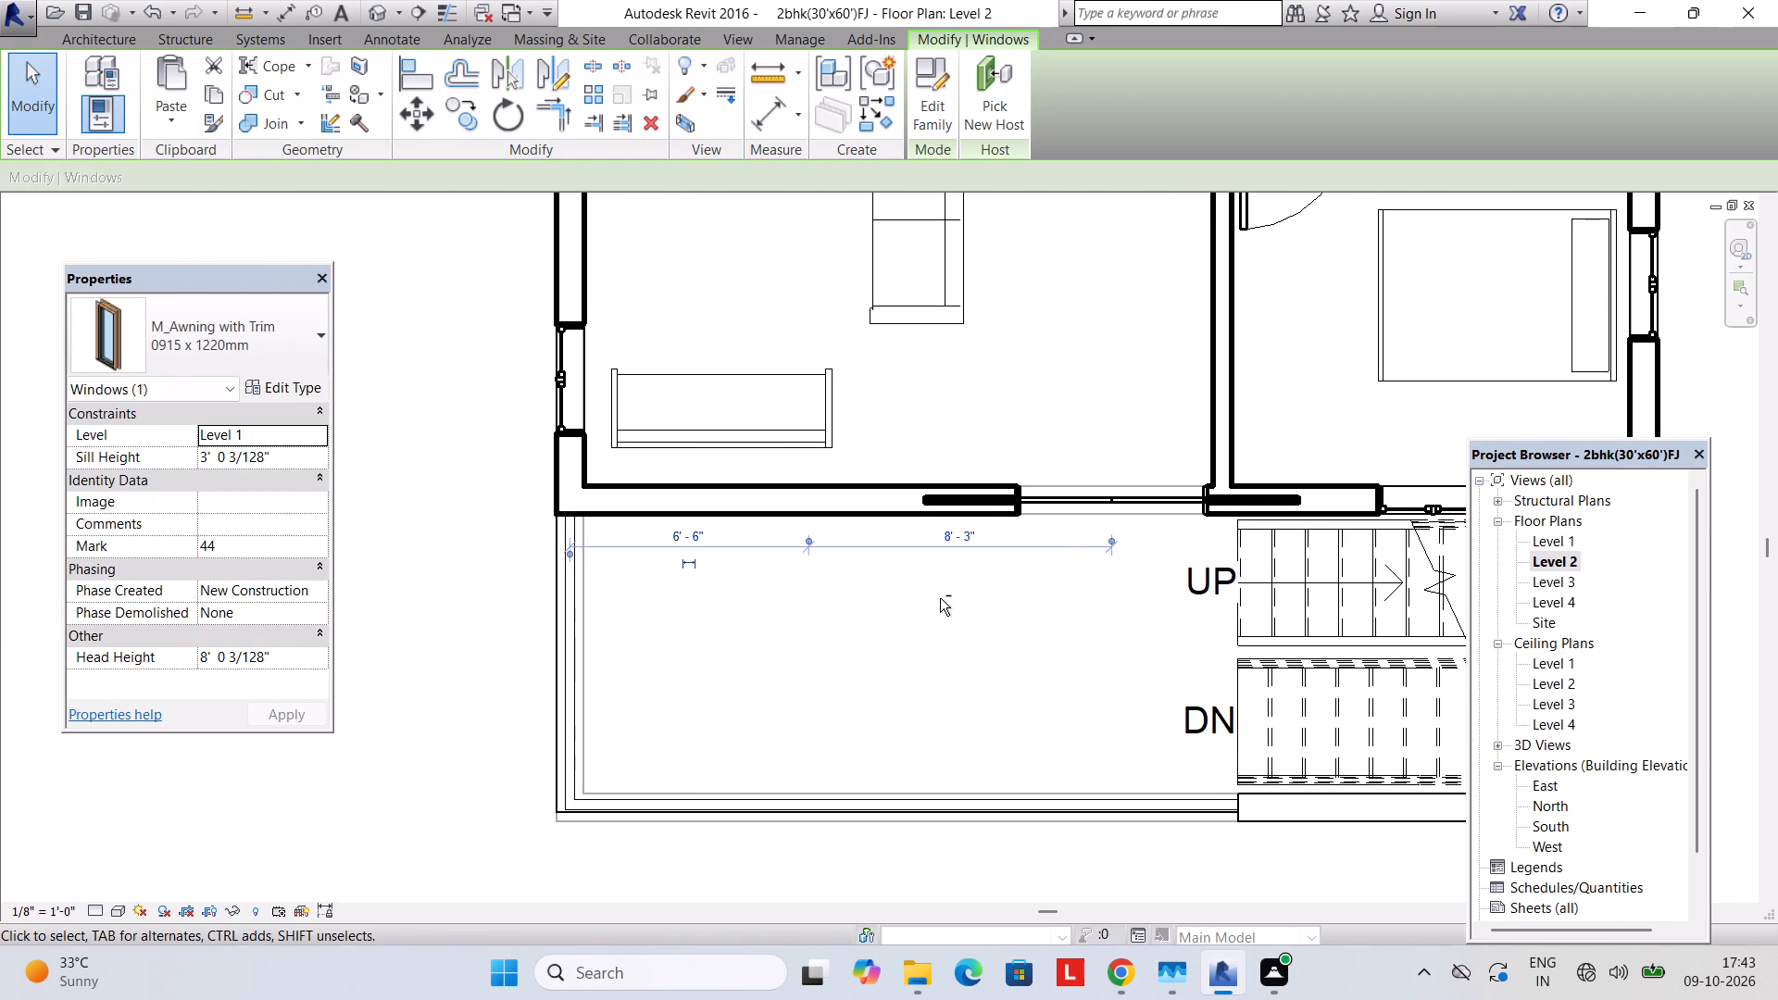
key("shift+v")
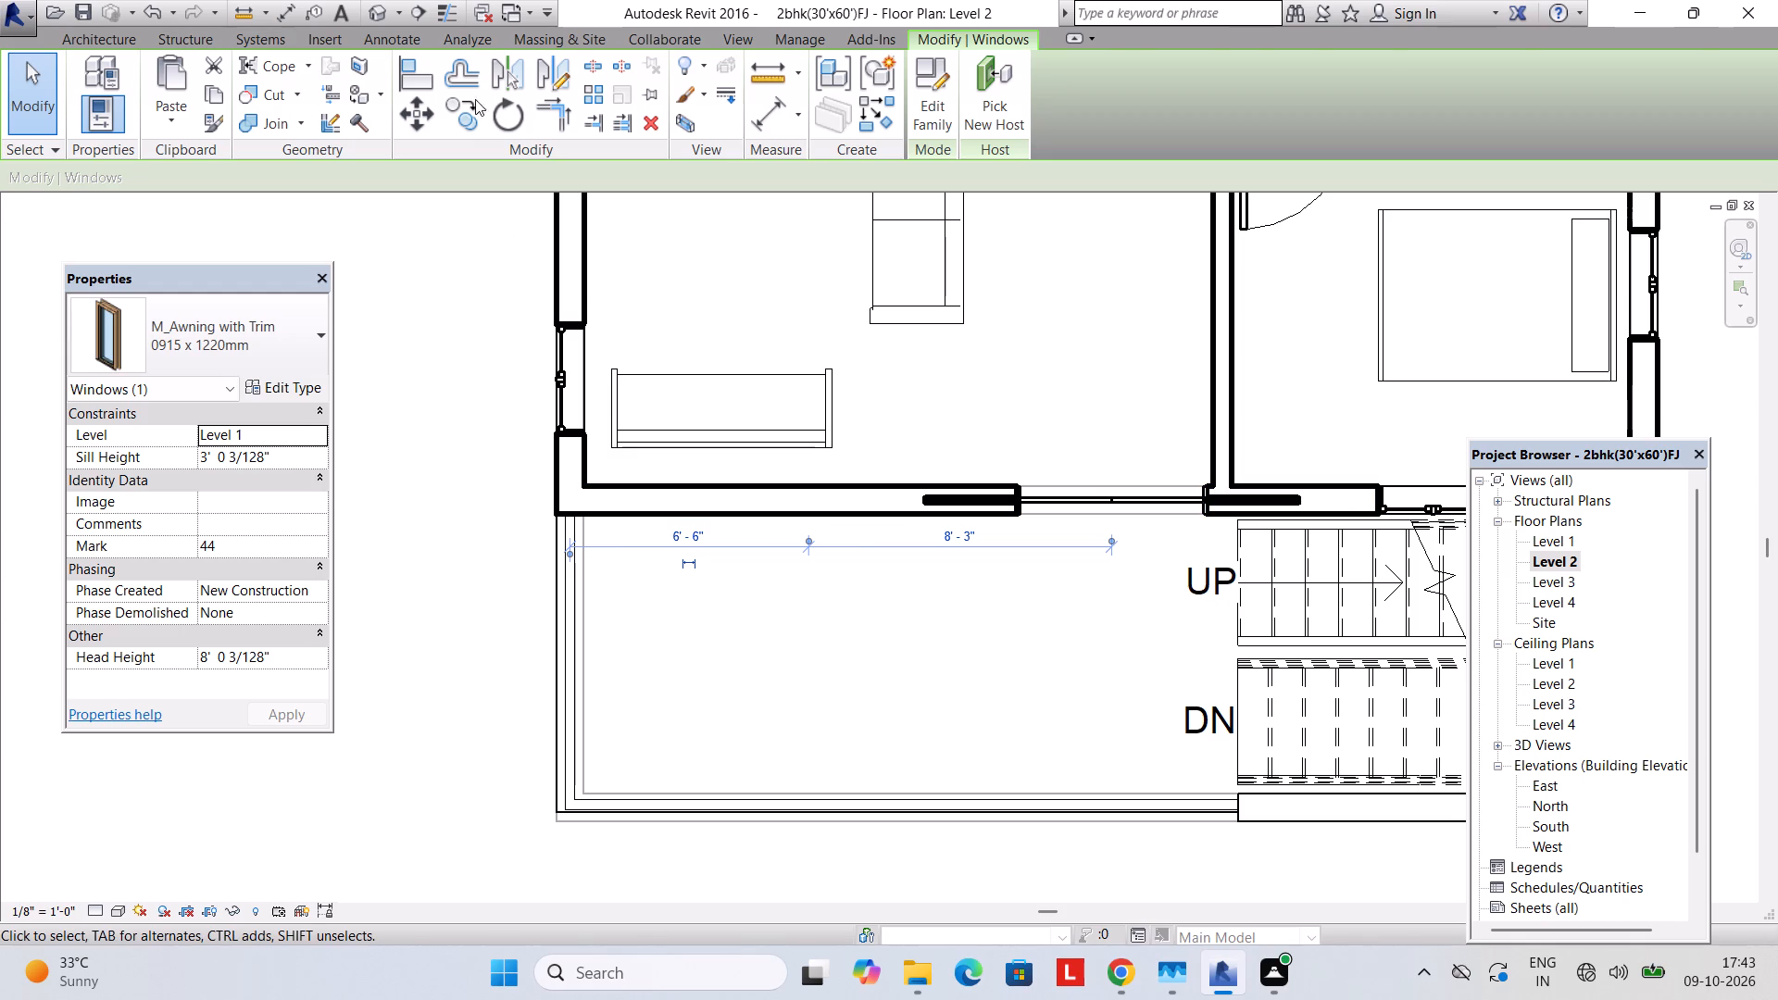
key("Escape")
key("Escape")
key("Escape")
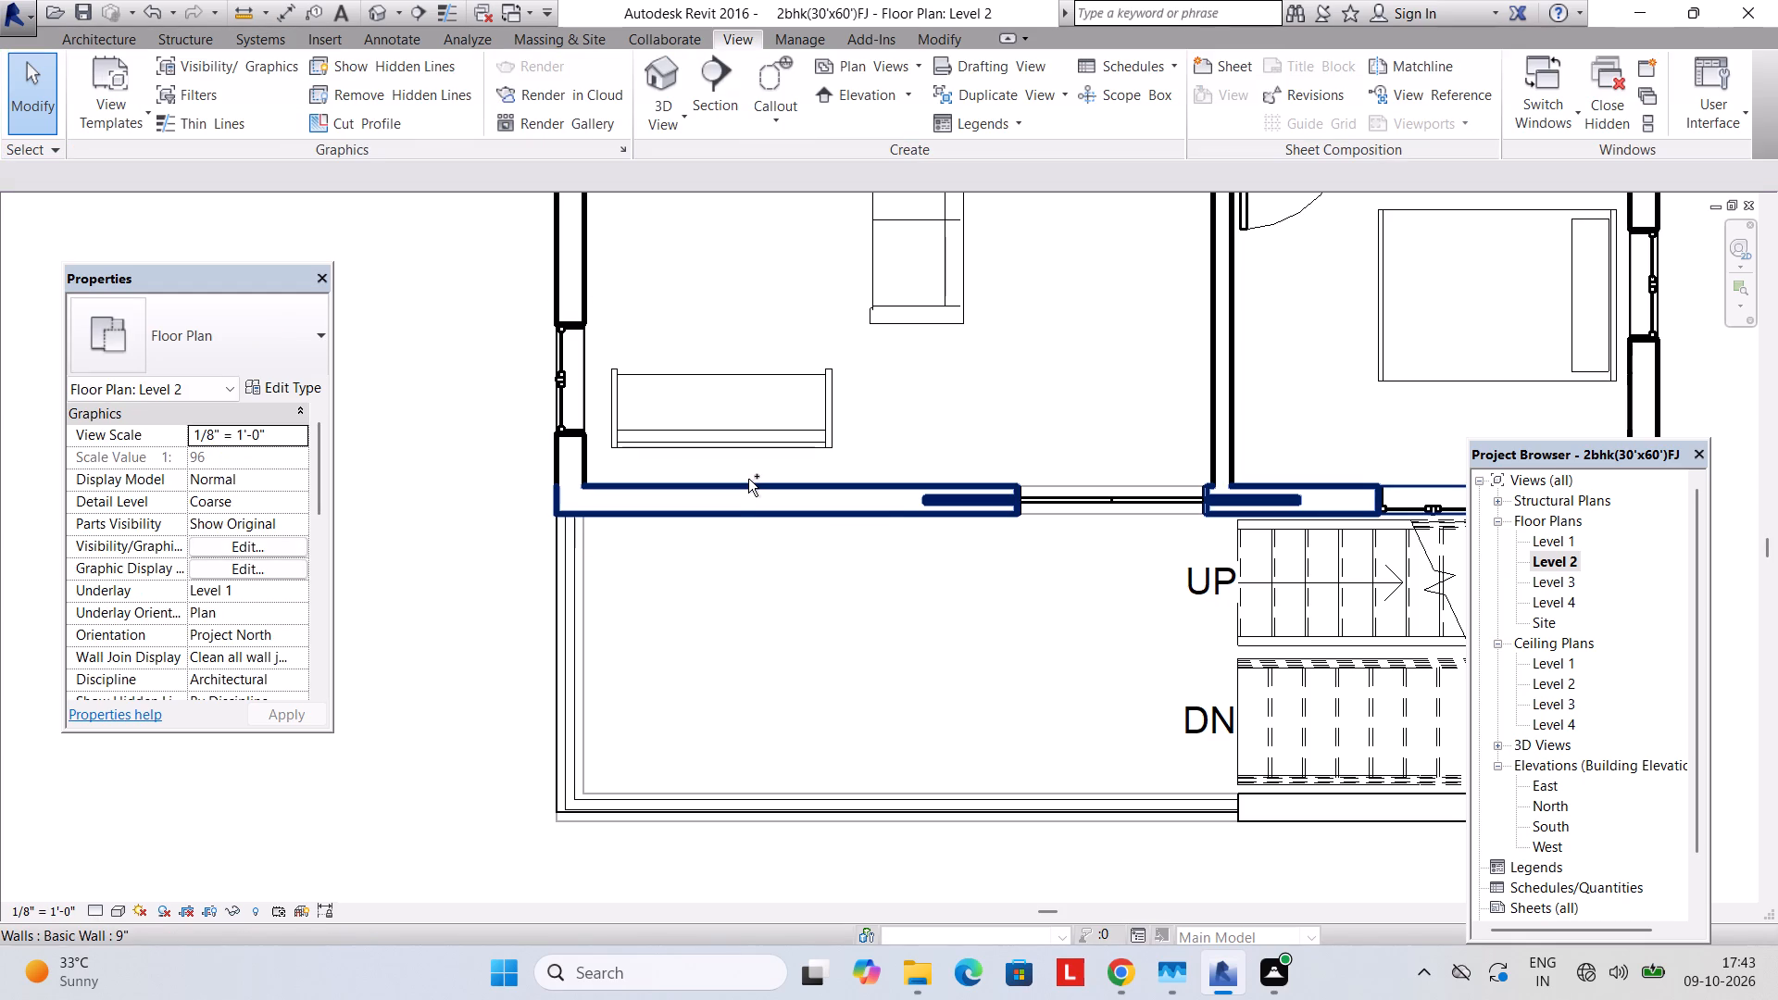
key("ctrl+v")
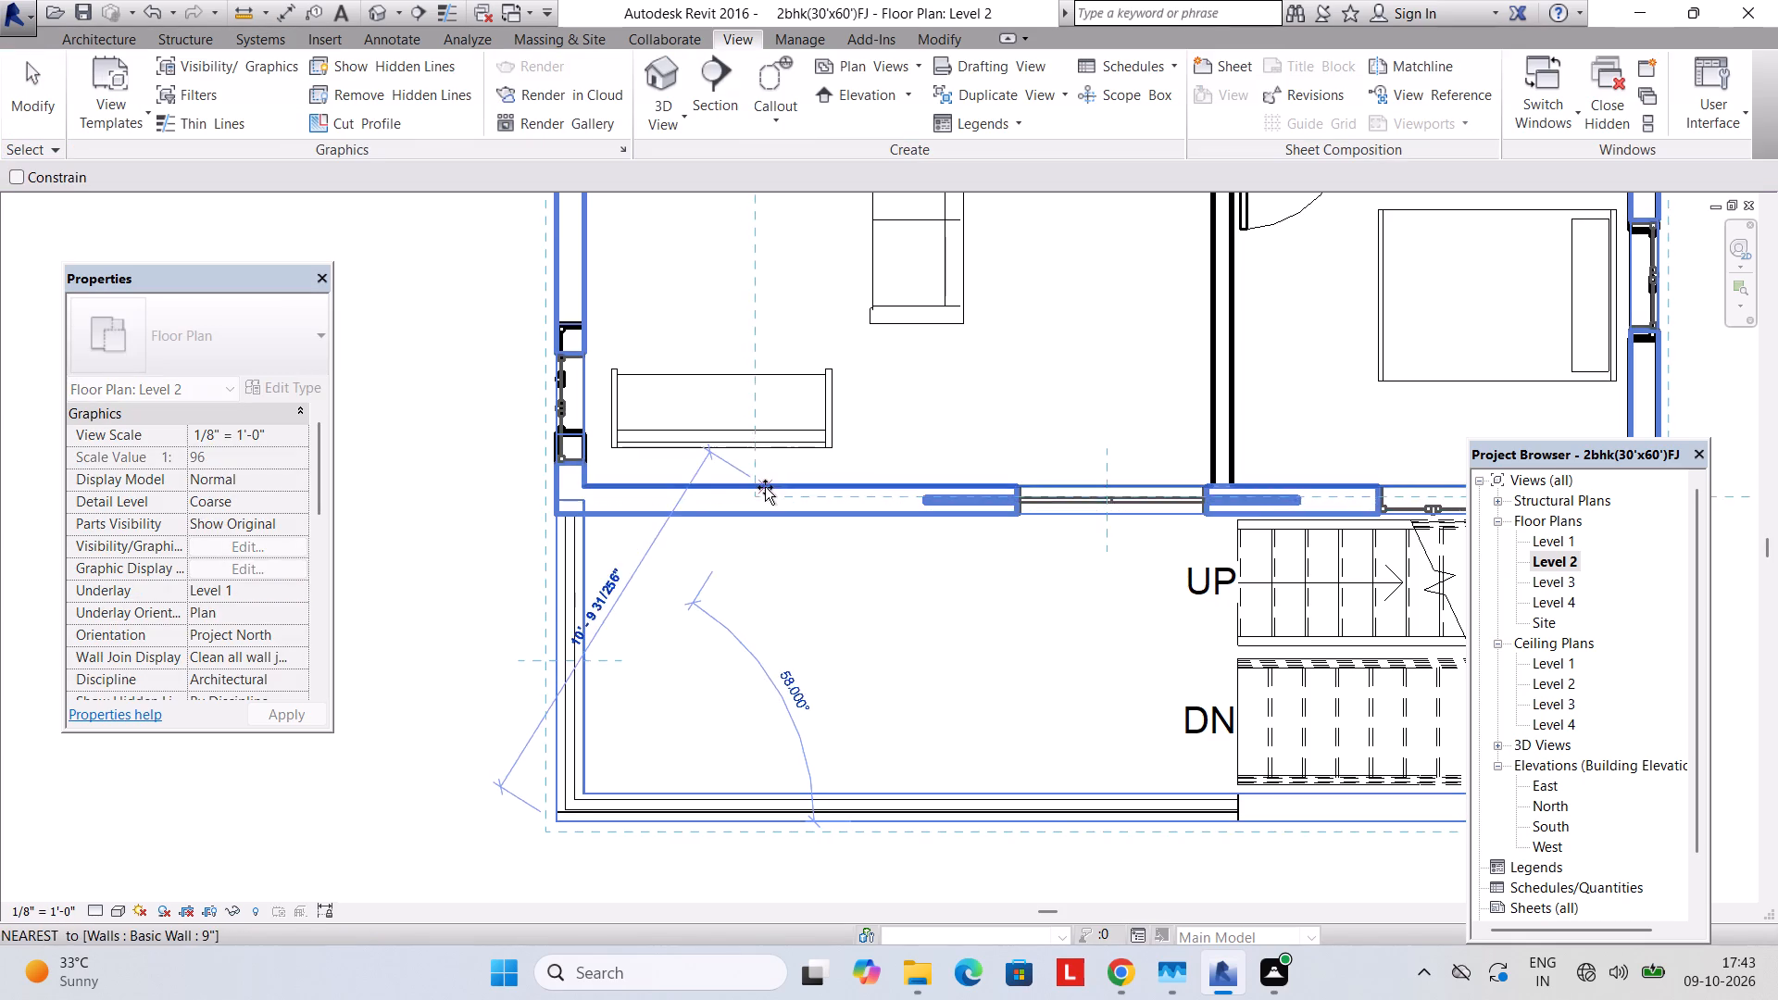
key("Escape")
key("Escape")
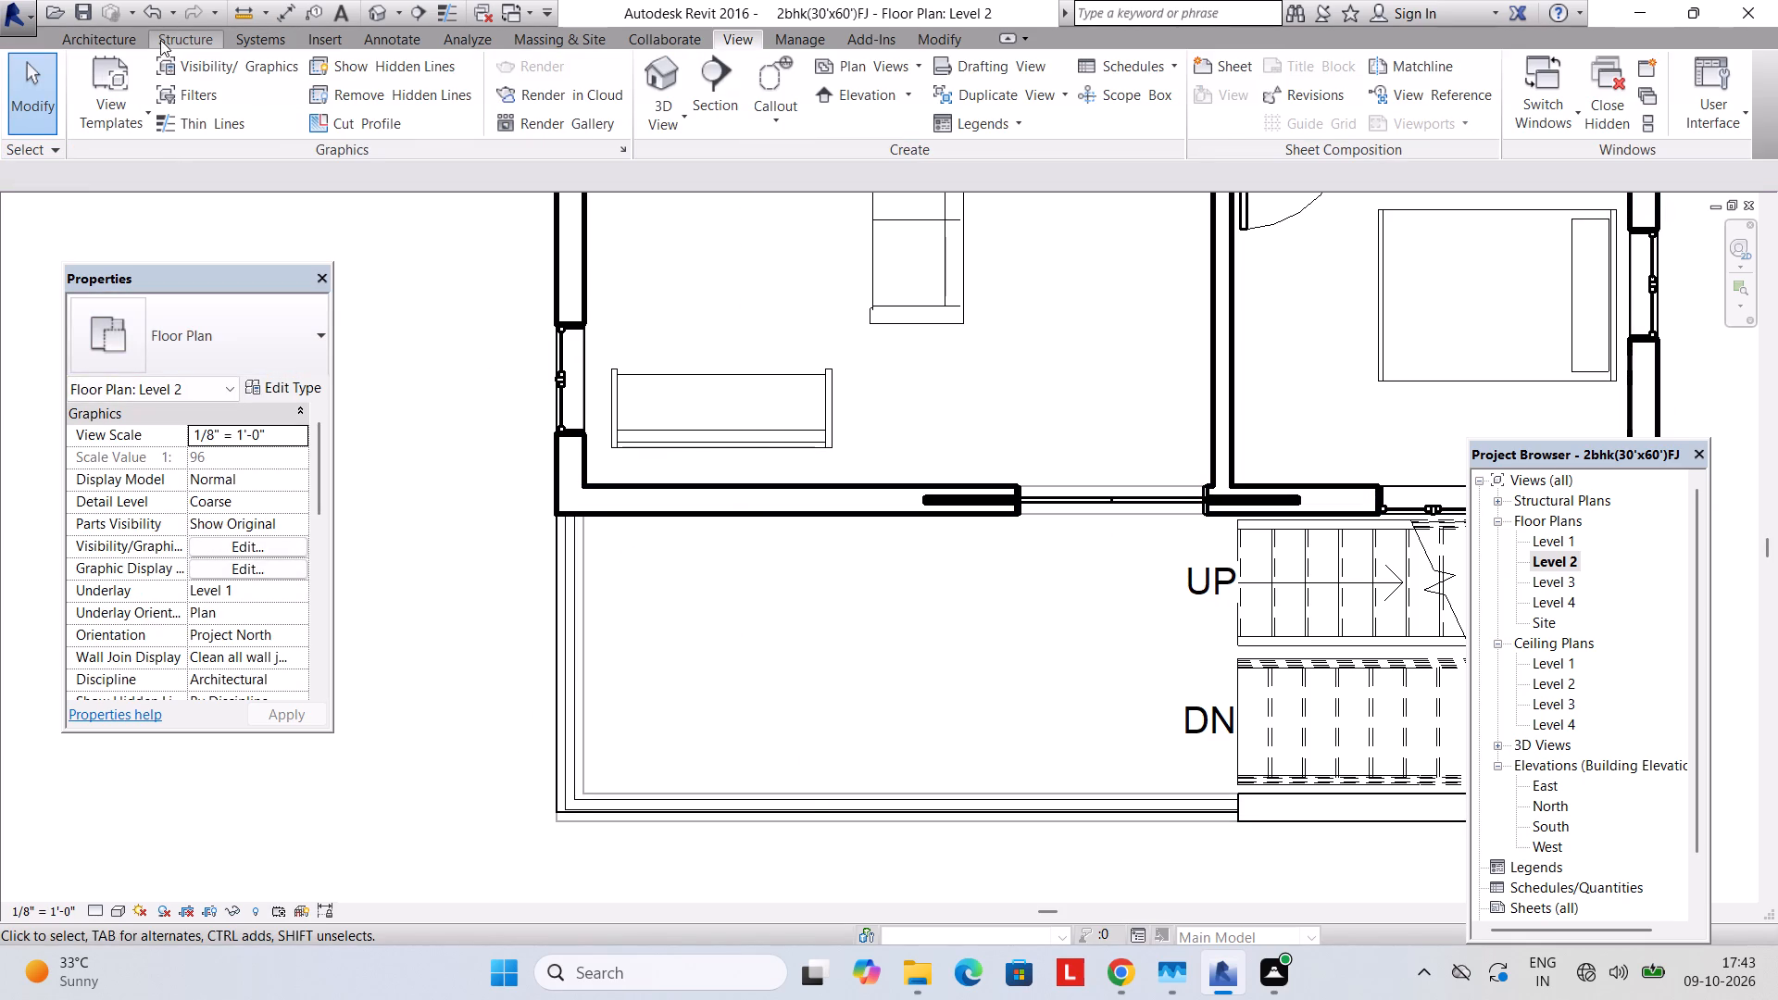
Place an M_Awning with Trim 0915 x 1220mm window in Level 2's living-room front wall, about 6' 0" from the side wall.
left_click(102, 37)
left_click(207, 80)
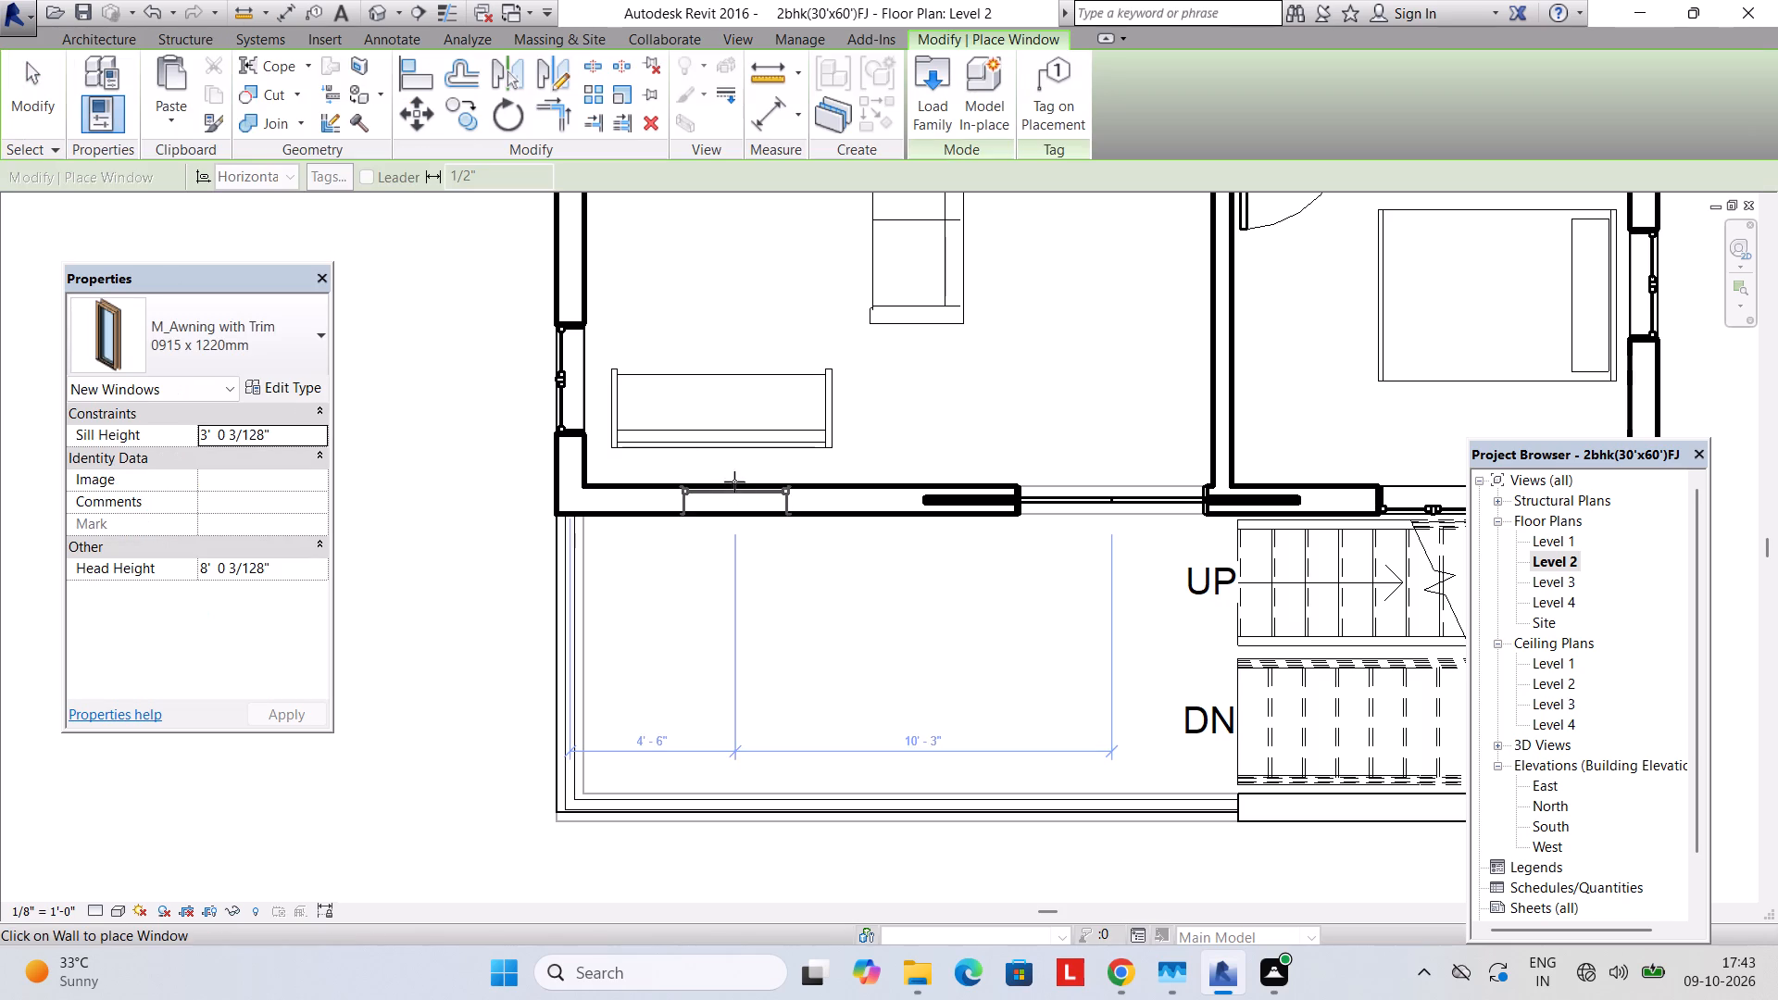
left_click(794, 509)
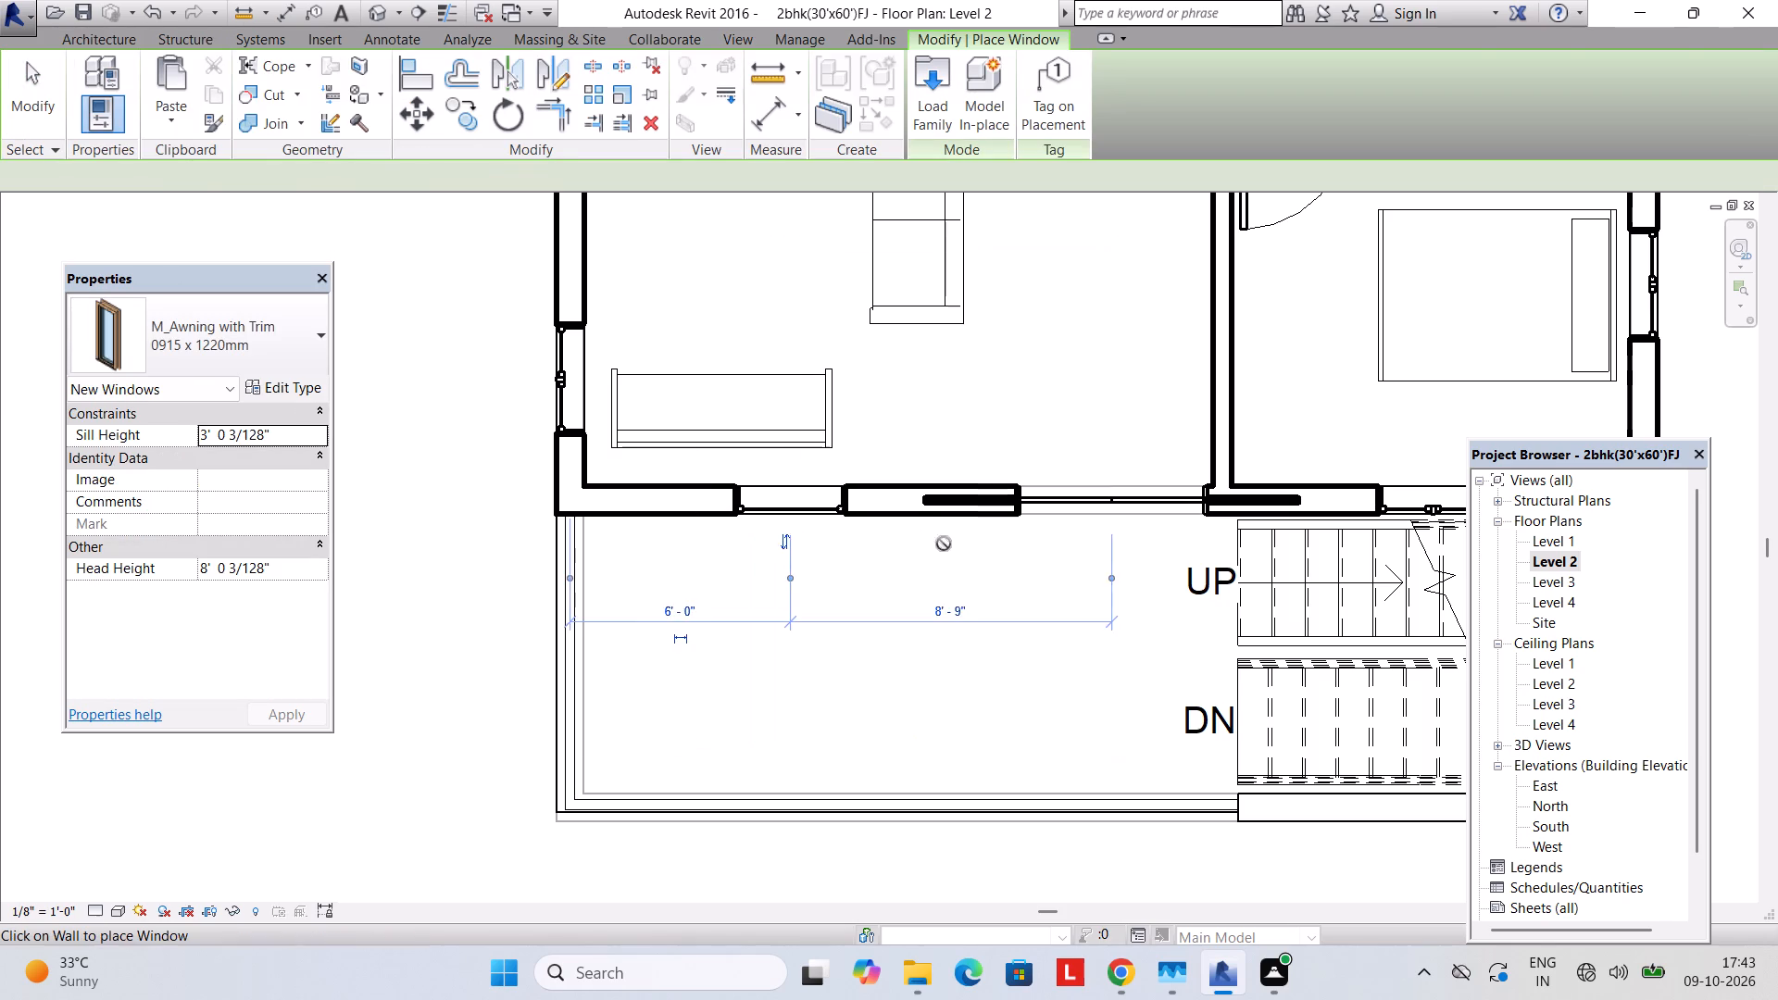
In the 3D view, nudge Level 2's new front awning window slightly toward the double door, in line with the Level 1 window below.
key("Escape")
key("Escape")
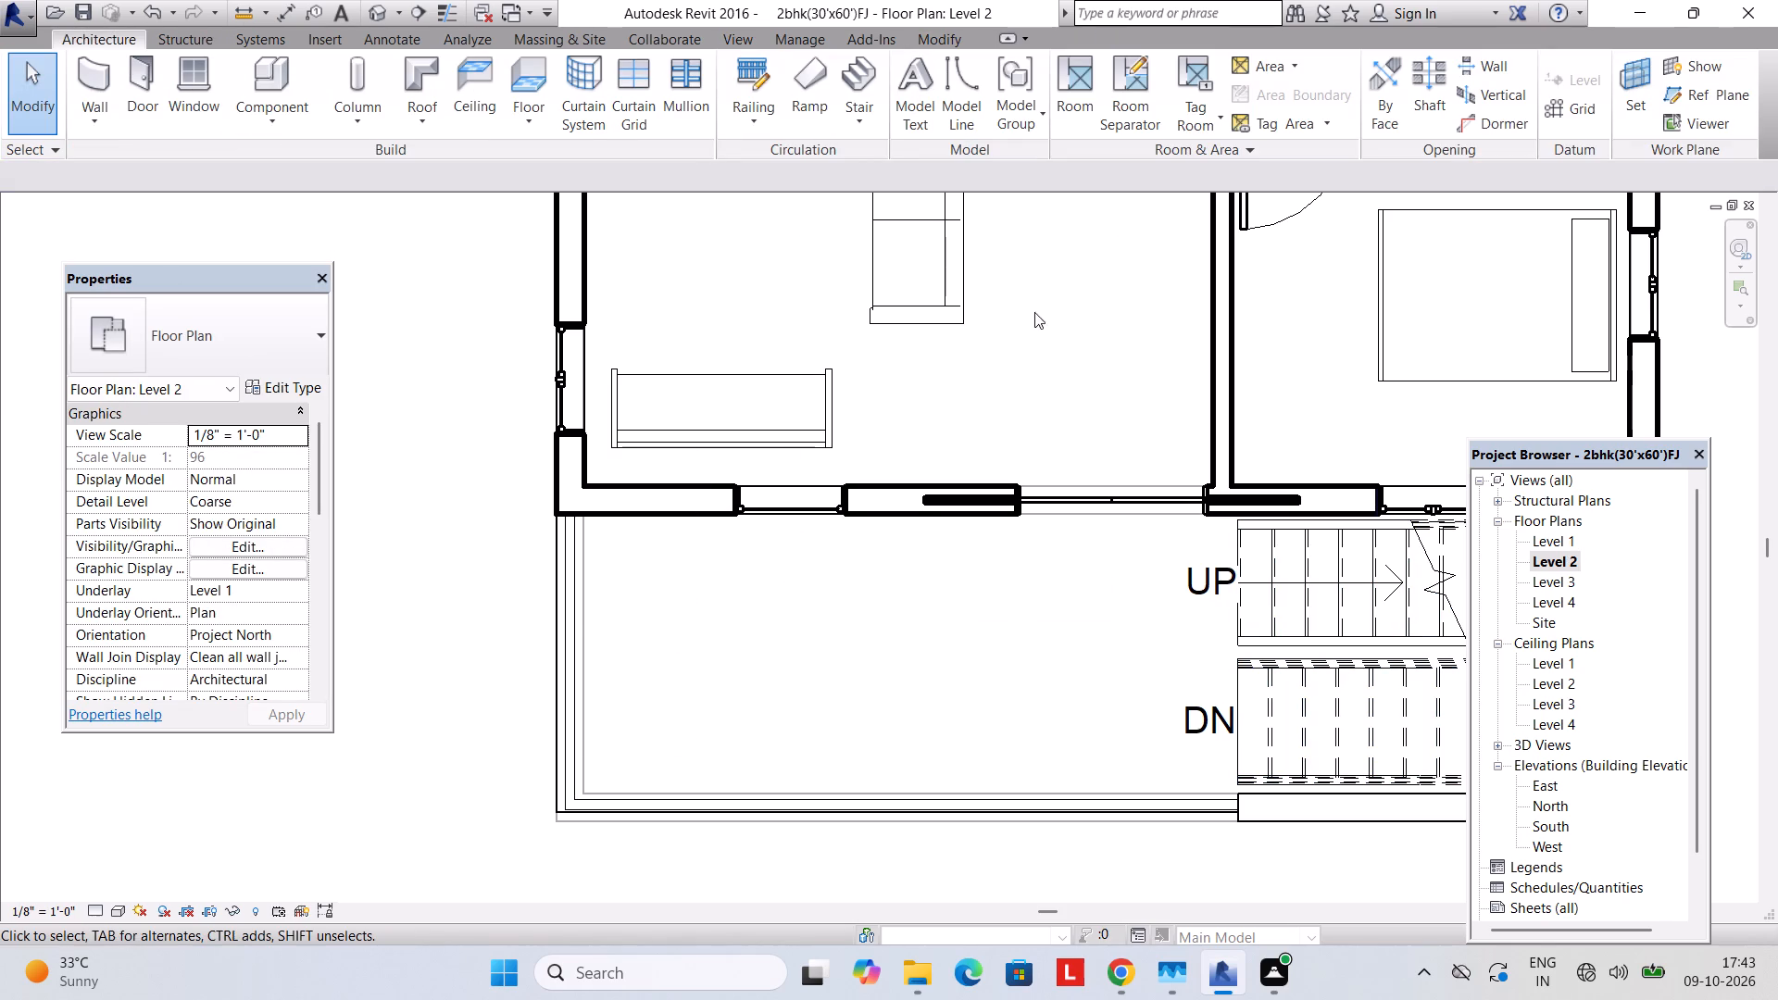
left_click(725, 36)
left_click(654, 112)
left_click(677, 152)
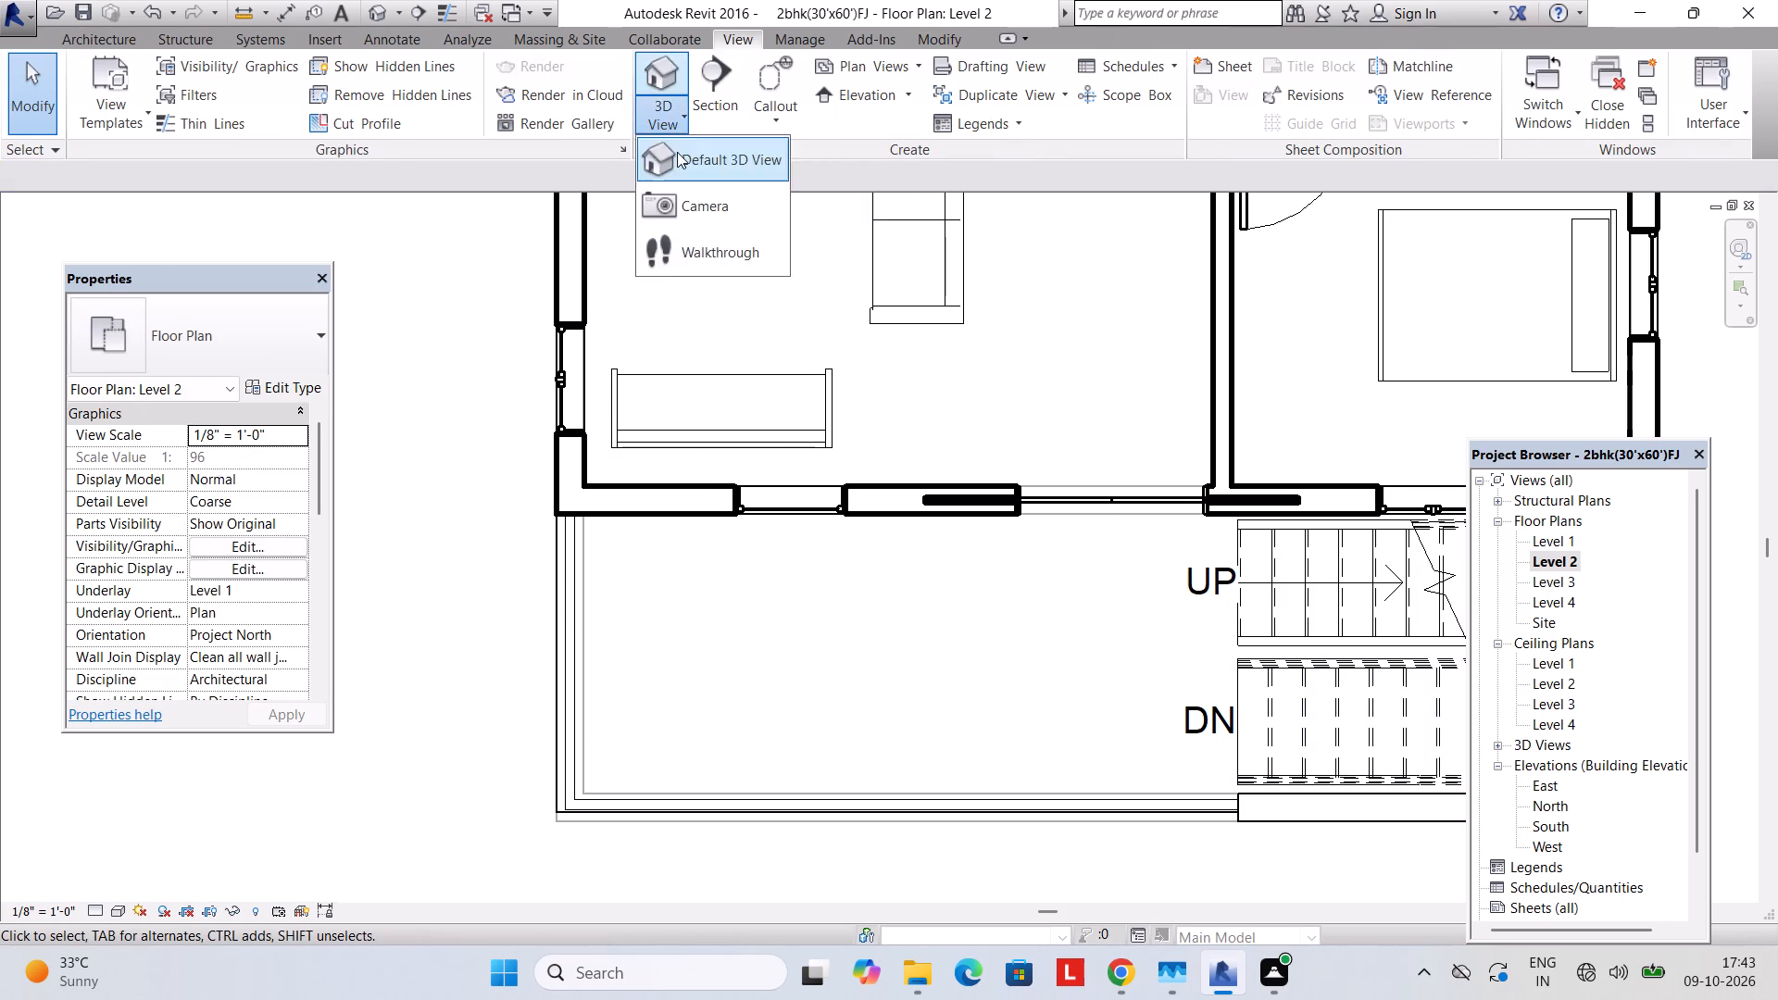
middle_click_drag(916, 498, 844, 541, "shift")
scroll(854, 529, "down", 1, "shift")
middle_click_drag(844, 543, 841, 629, "shift")
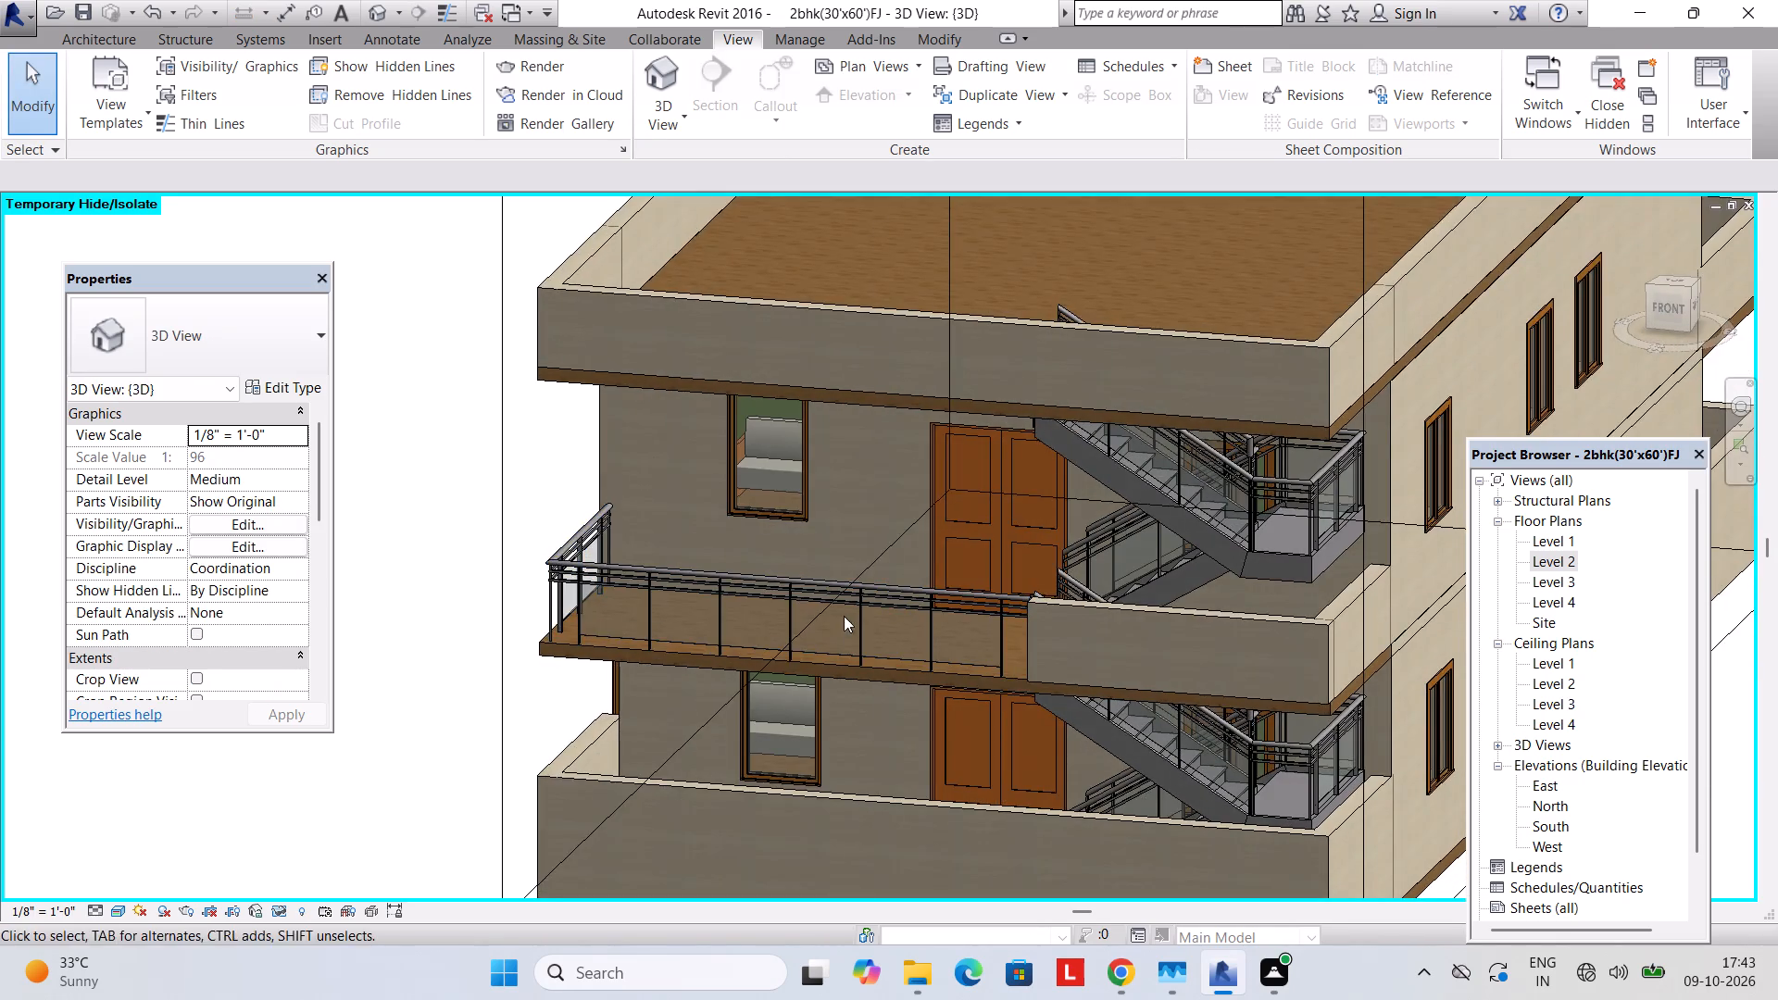
middle_click_drag(845, 616, 877, 492, "shift")
middle_click_drag(882, 501, 890, 493, "shift")
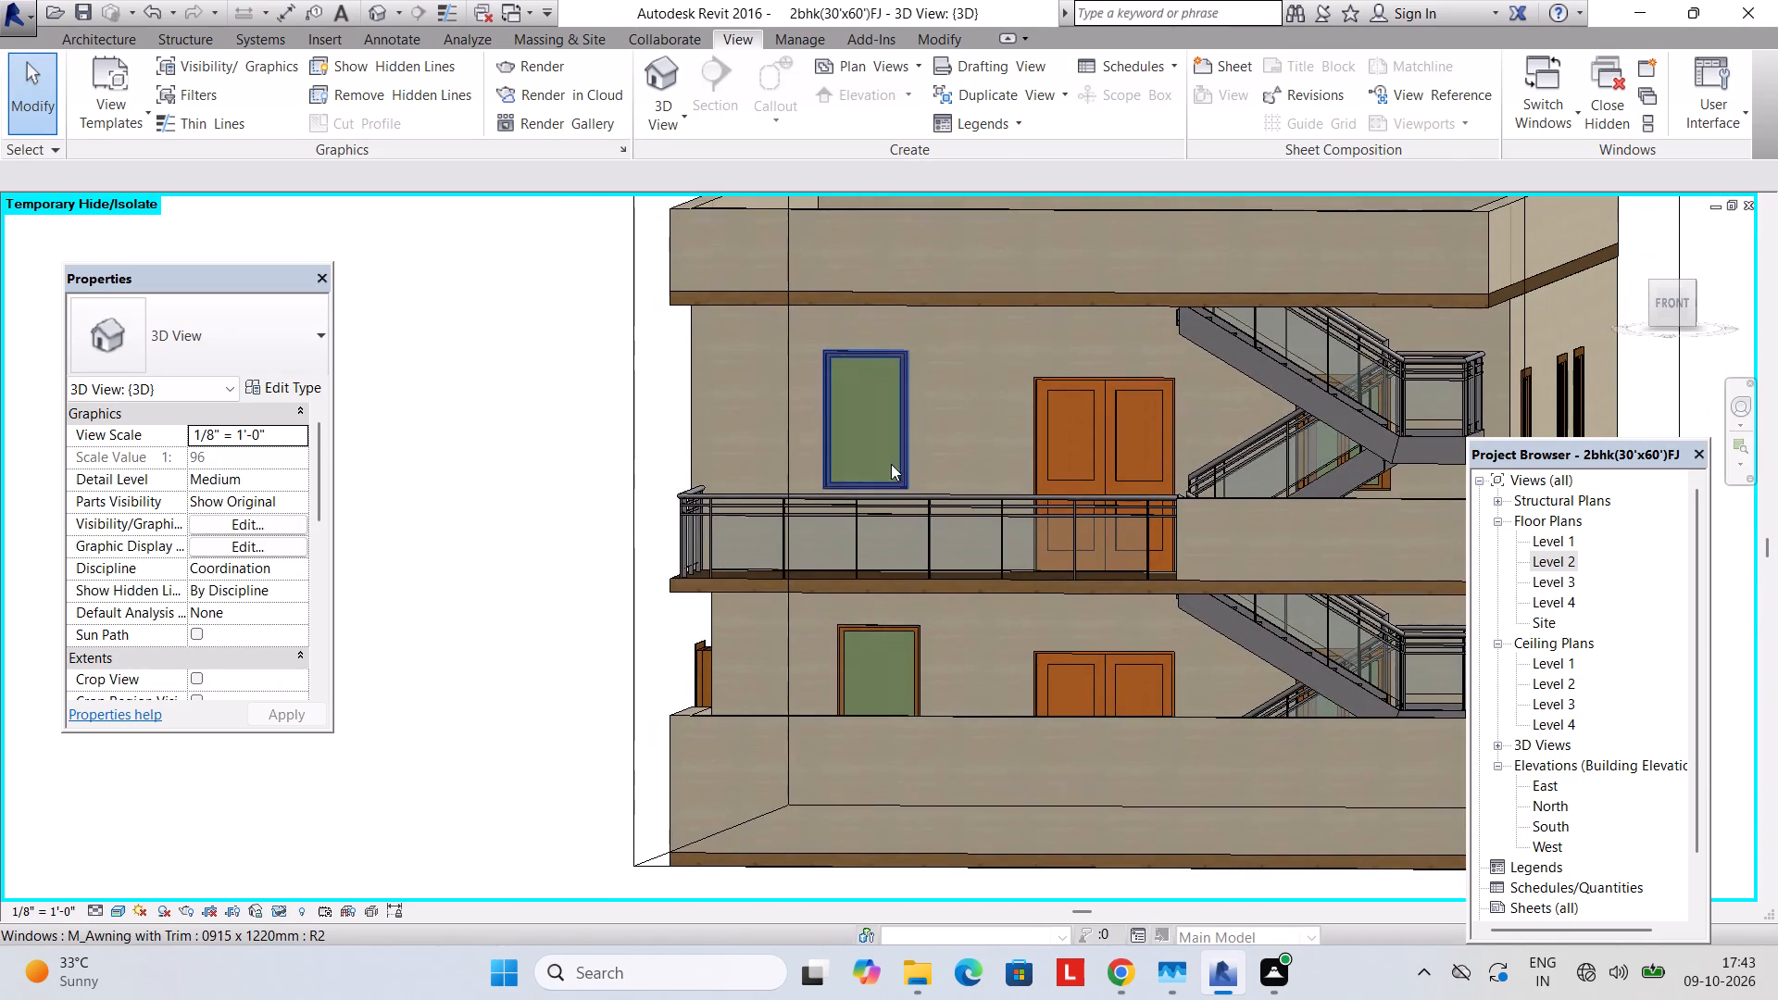
left_click(897, 459)
key("Right")
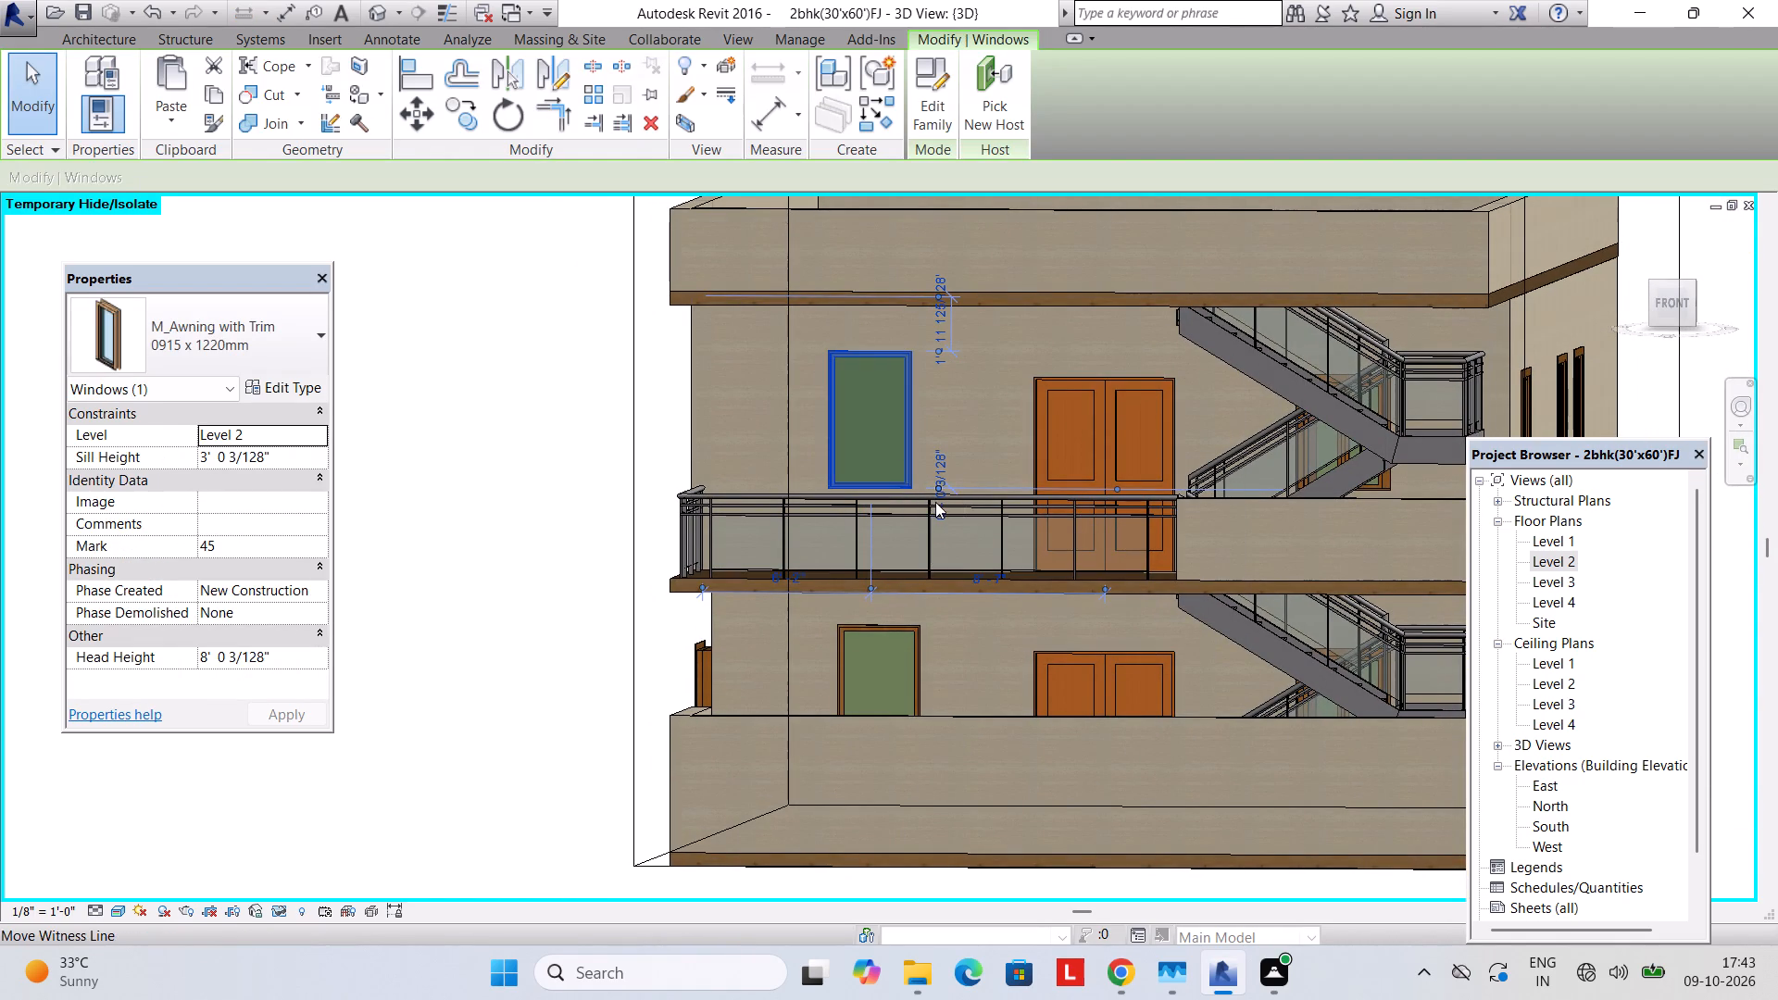
middle_click_drag(935, 505, 955, 513, "shift")
scroll(949, 500, "down", 1, "shift")
key("Right")
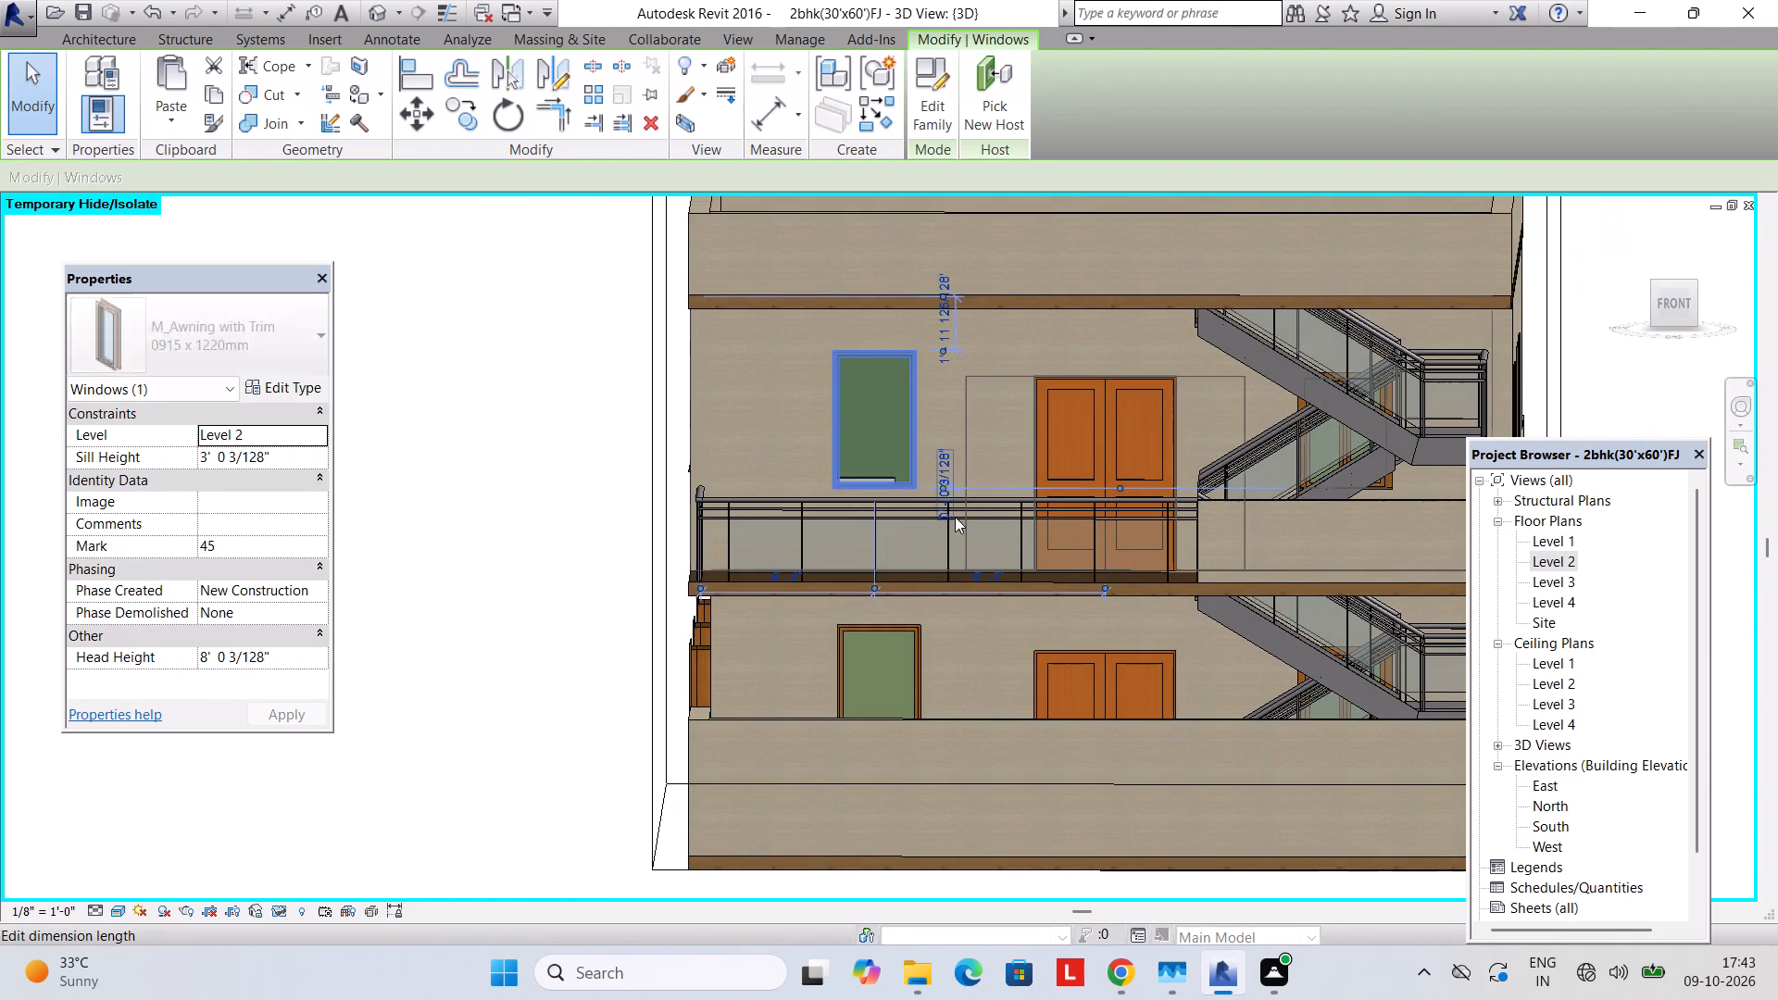
key("Escape")
Examine the front facade, terrace slab and front staircases from above in the 3D view.
scroll(929, 519, "down", 4)
middle_click_drag(954, 546, 937, 648, "shift")
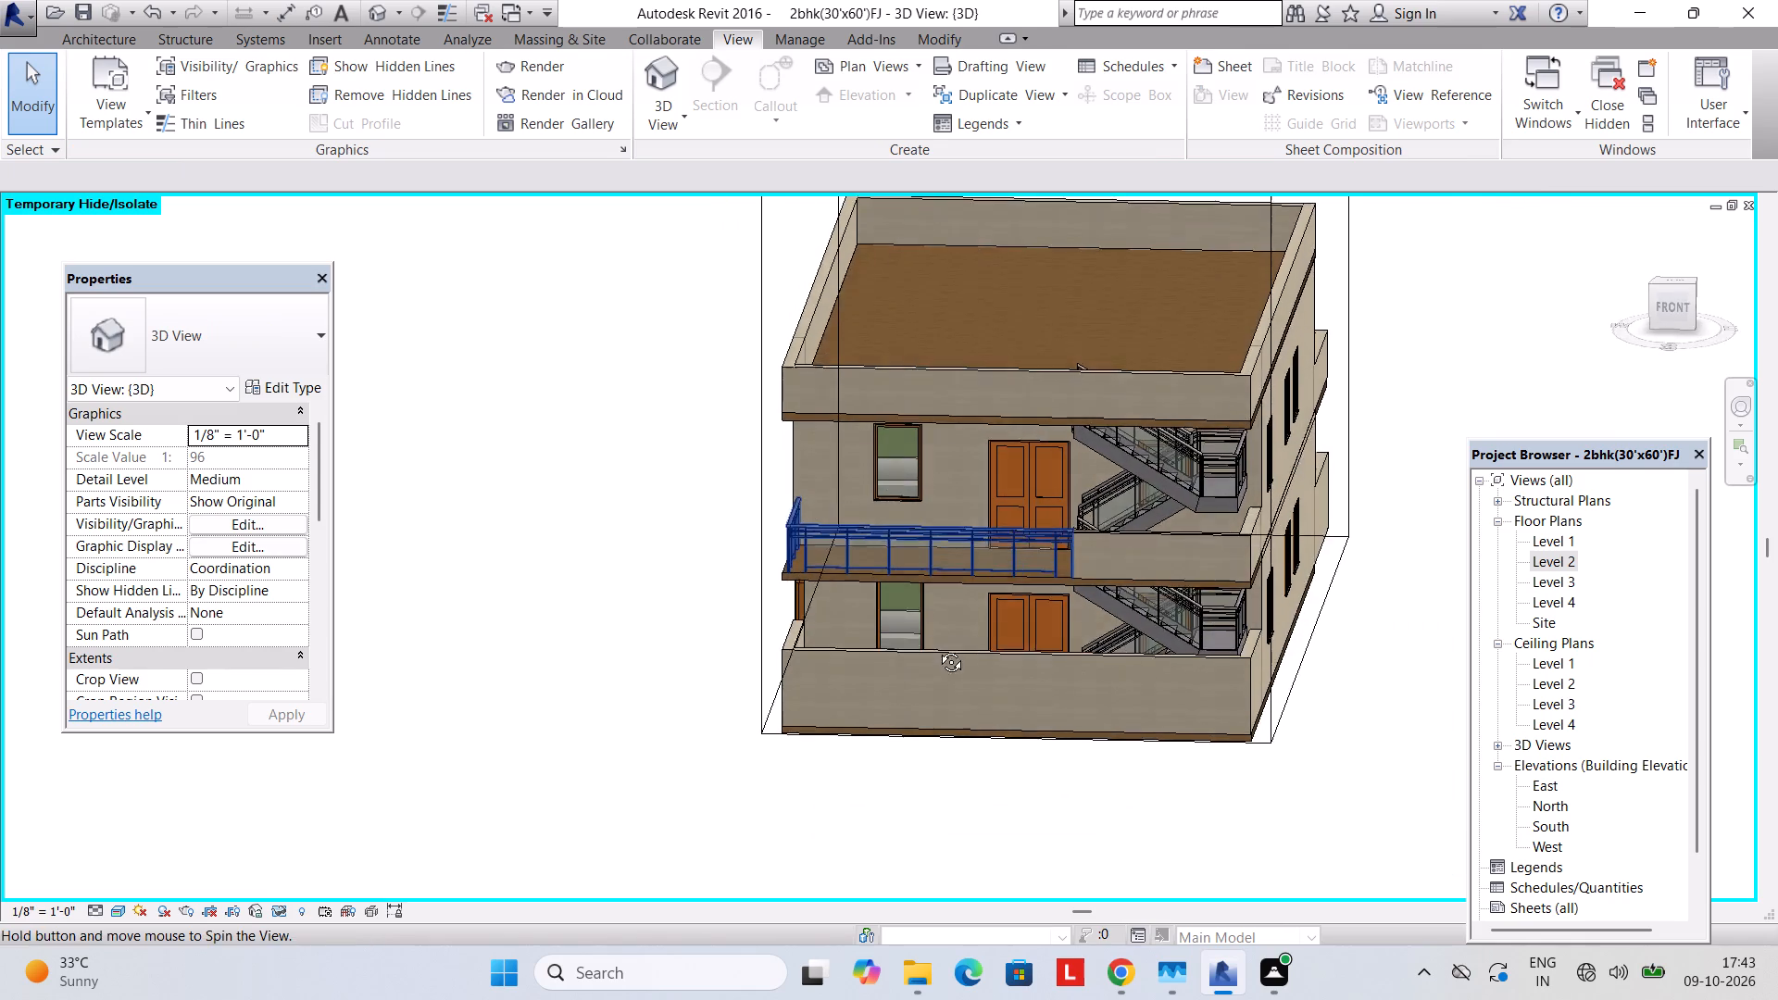
middle_click_drag(937, 648, 937, 644, "shift")
middle_click_drag(948, 545, 919, 684, "shift")
middle_click_drag(950, 536, 944, 619, "shift")
middle_click_drag(964, 498, 963, 516, "shift")
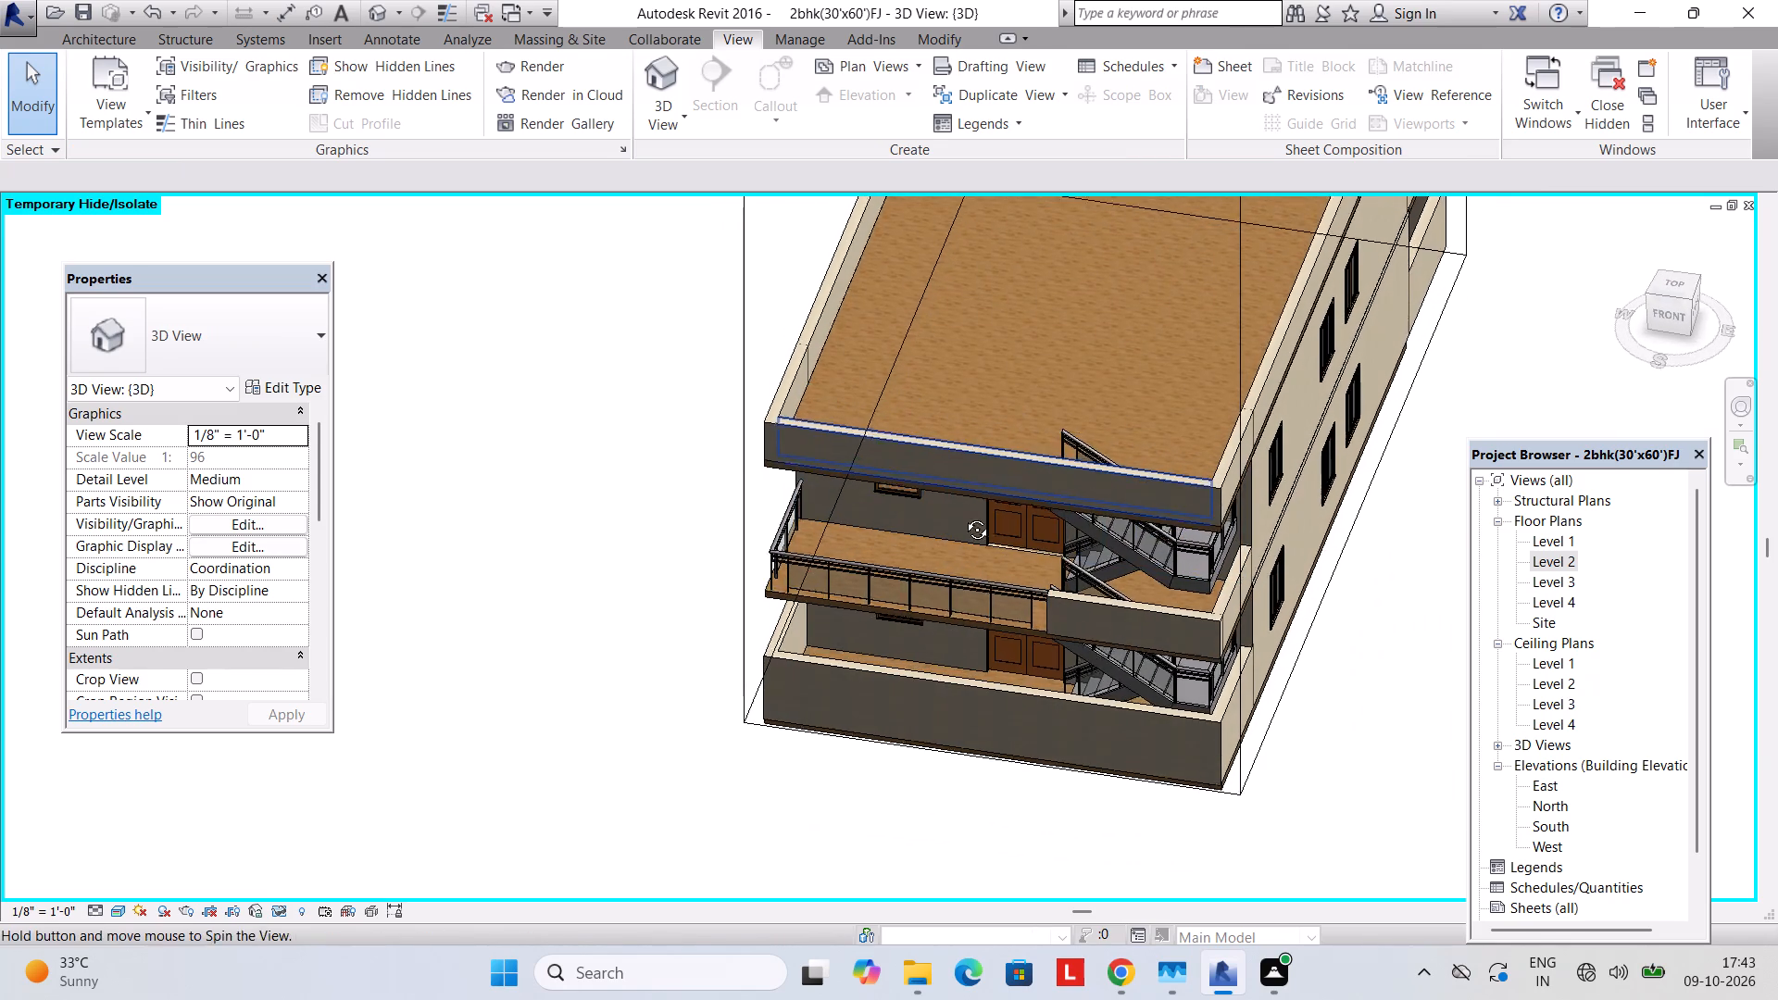
middle_click_drag(963, 516, 956, 619, "shift")
middle_click_drag(963, 524, 854, 582)
middle_click_drag(853, 587, 916, 580, "shift")
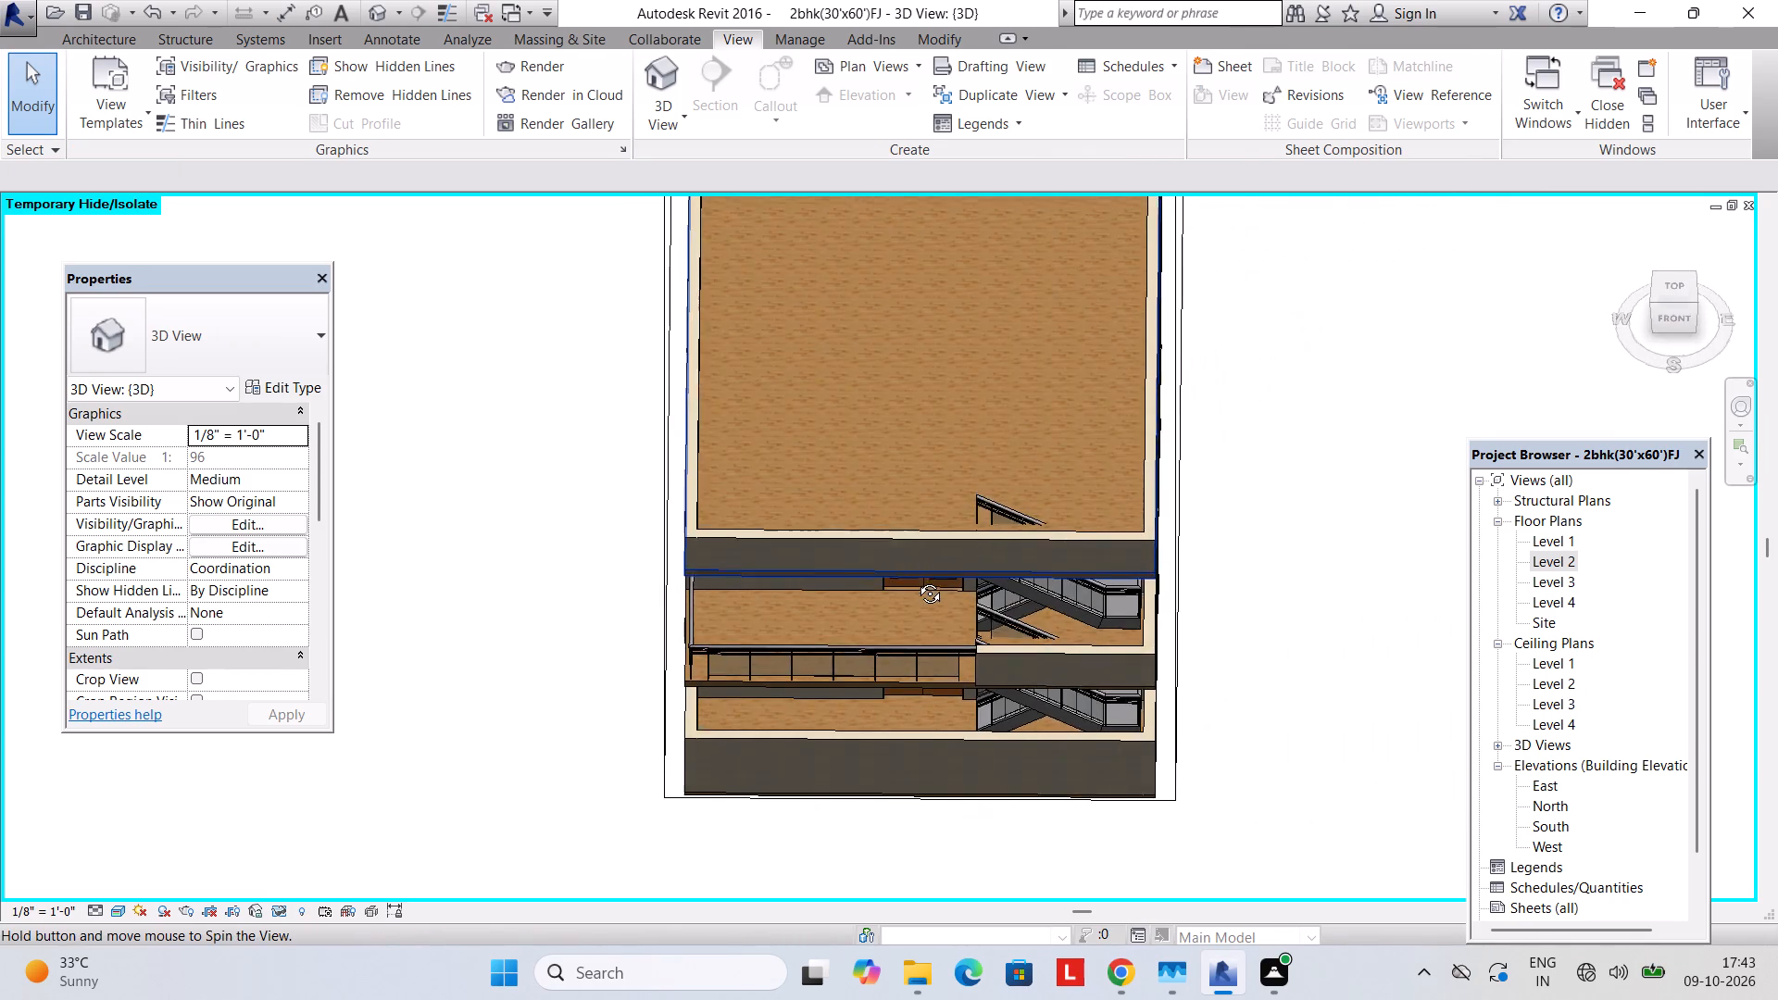
middle_click_drag(916, 580, 915, 576, "shift")
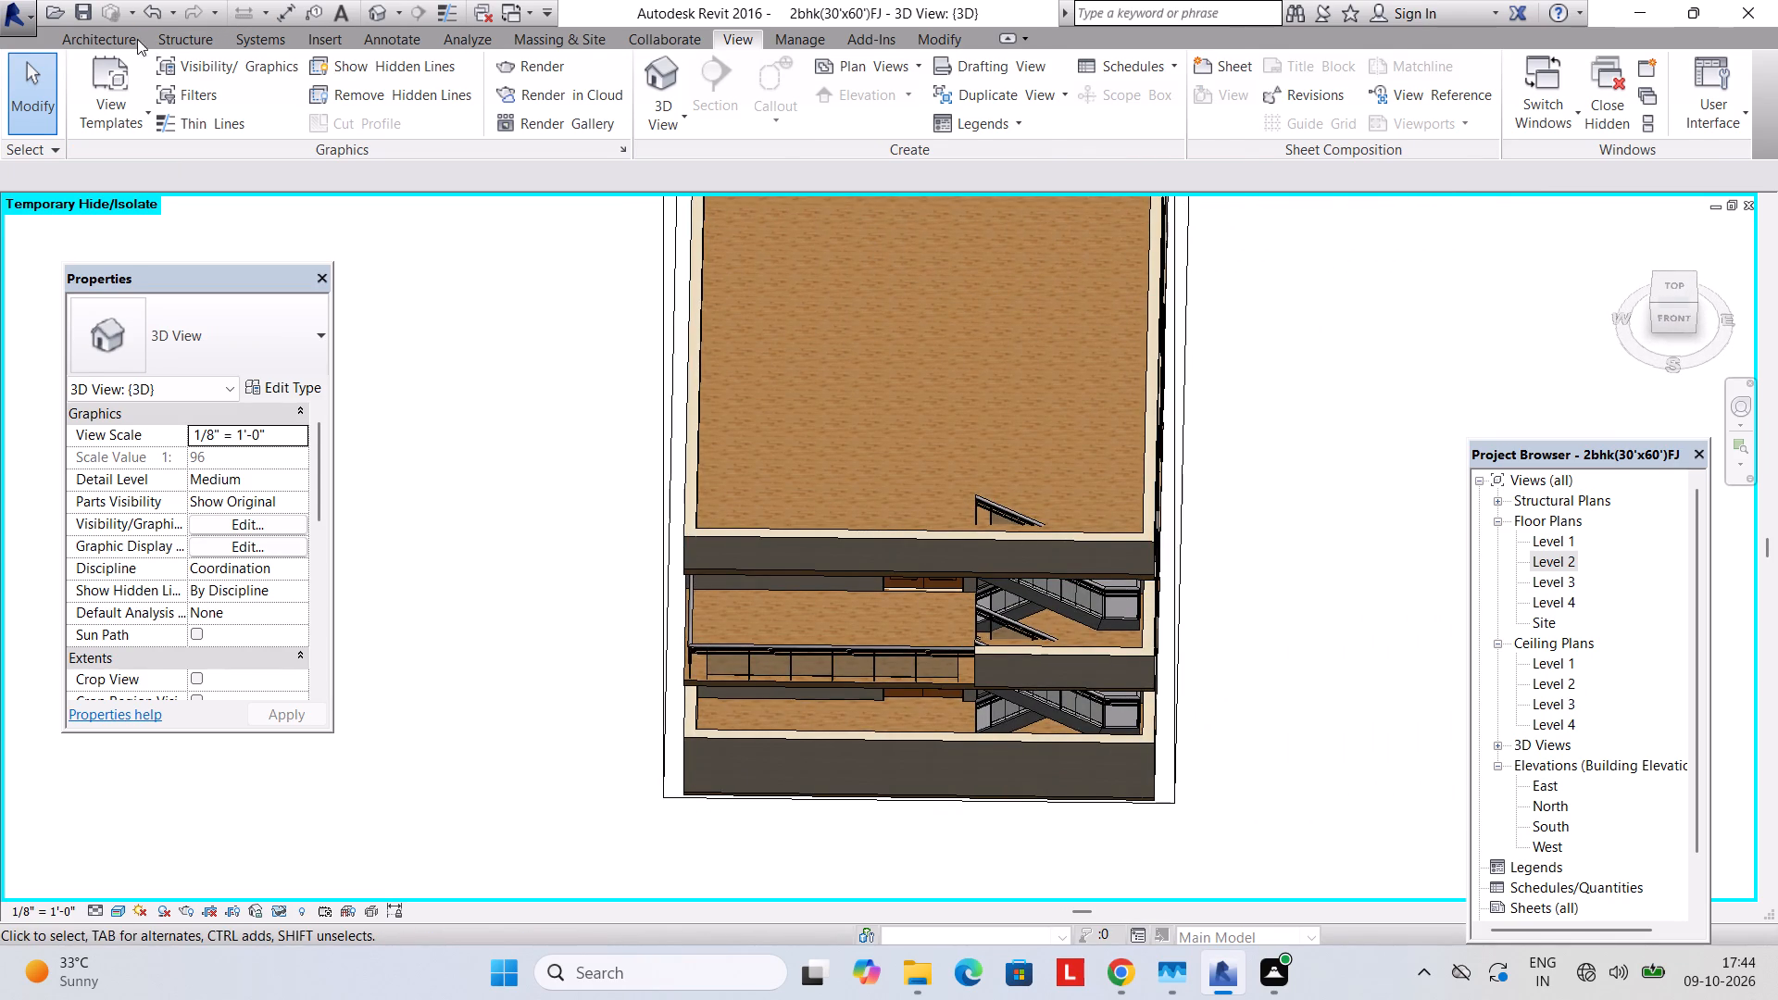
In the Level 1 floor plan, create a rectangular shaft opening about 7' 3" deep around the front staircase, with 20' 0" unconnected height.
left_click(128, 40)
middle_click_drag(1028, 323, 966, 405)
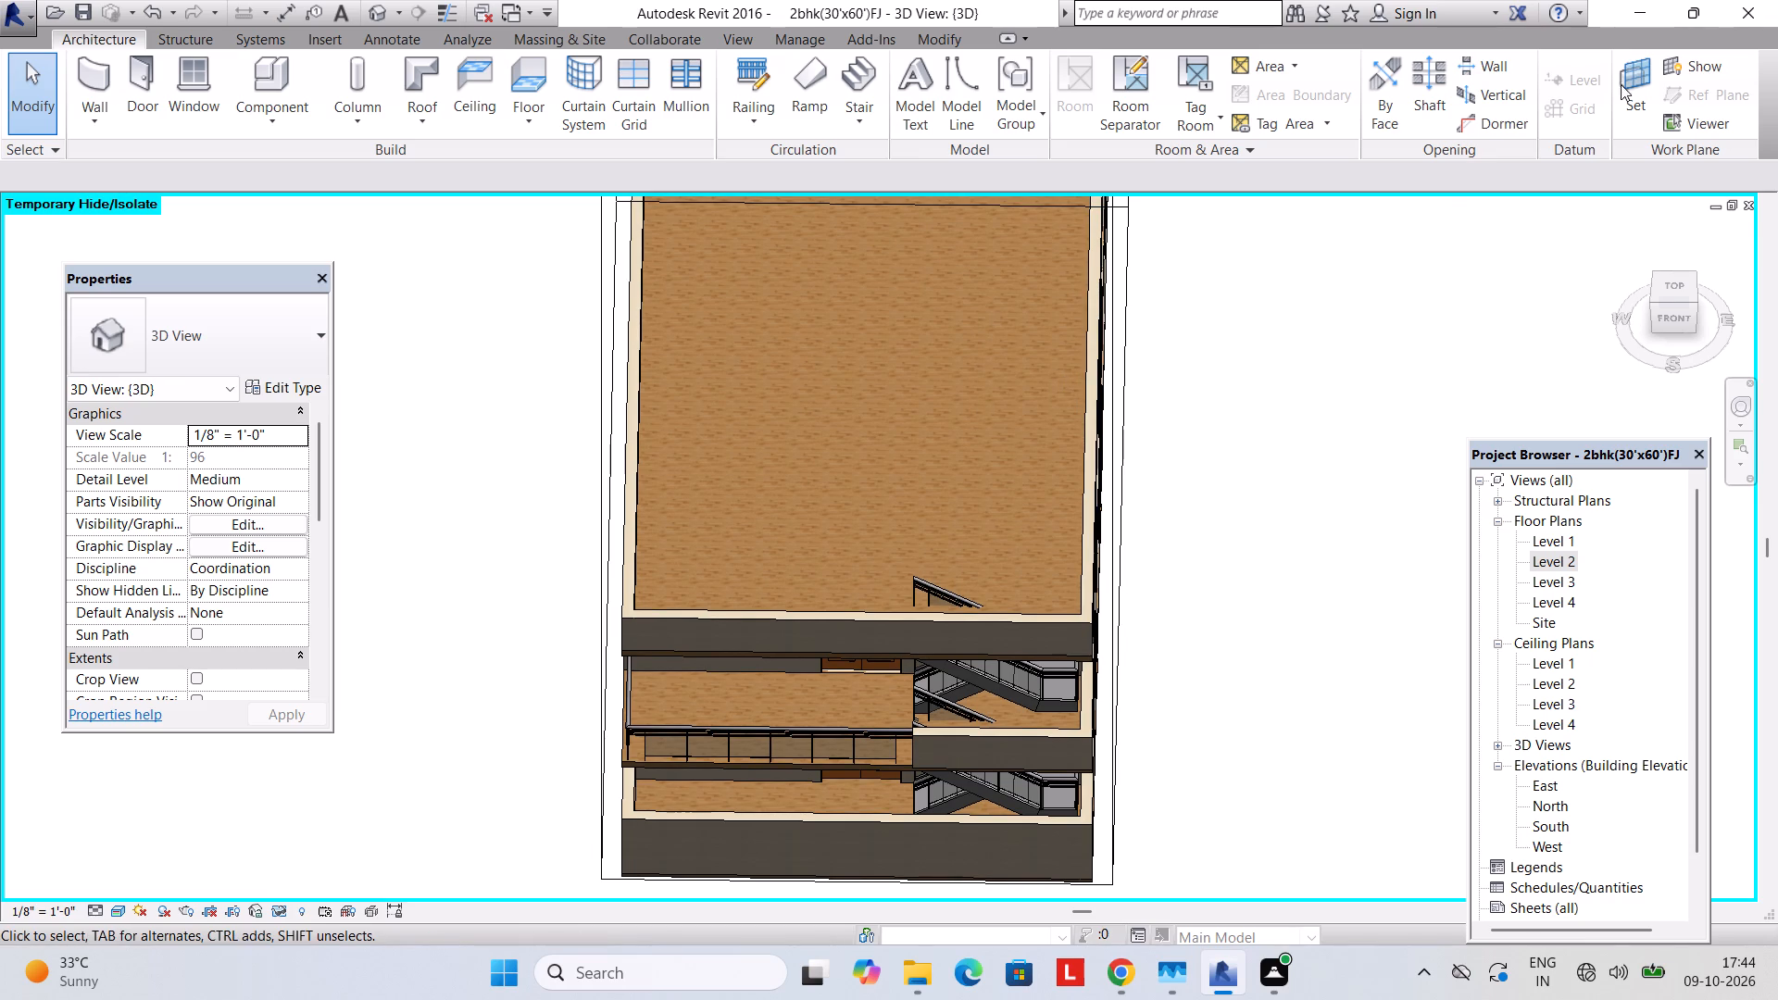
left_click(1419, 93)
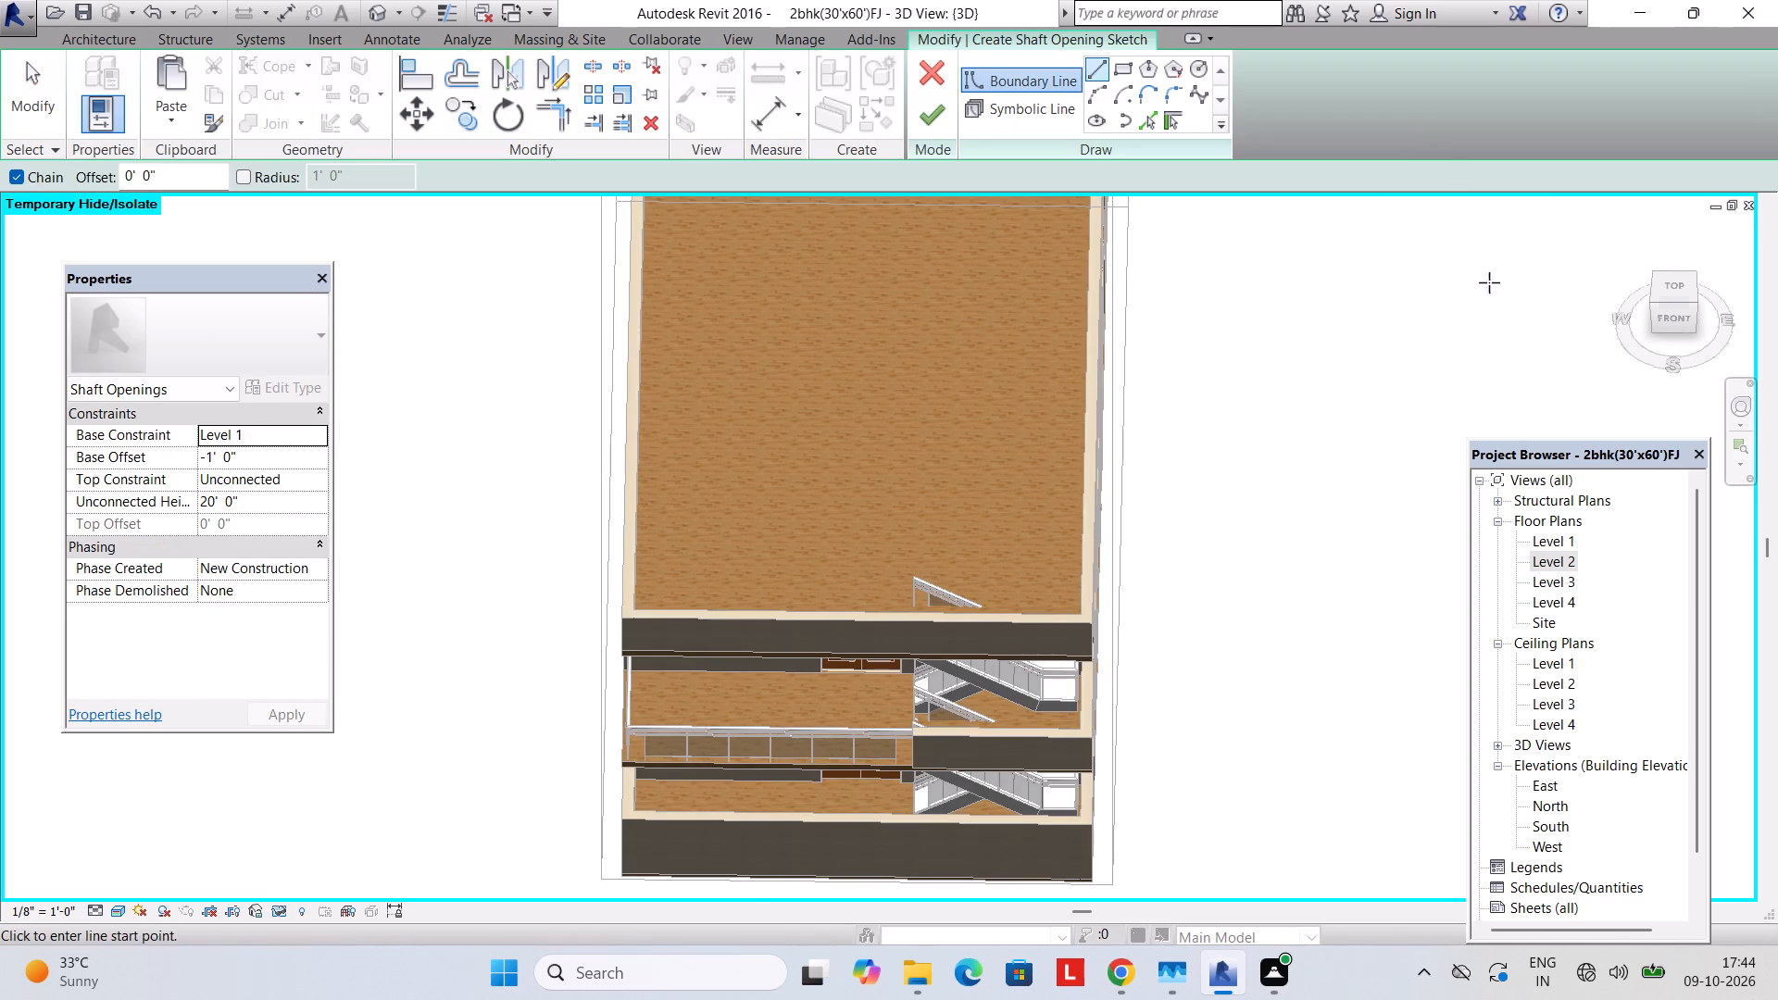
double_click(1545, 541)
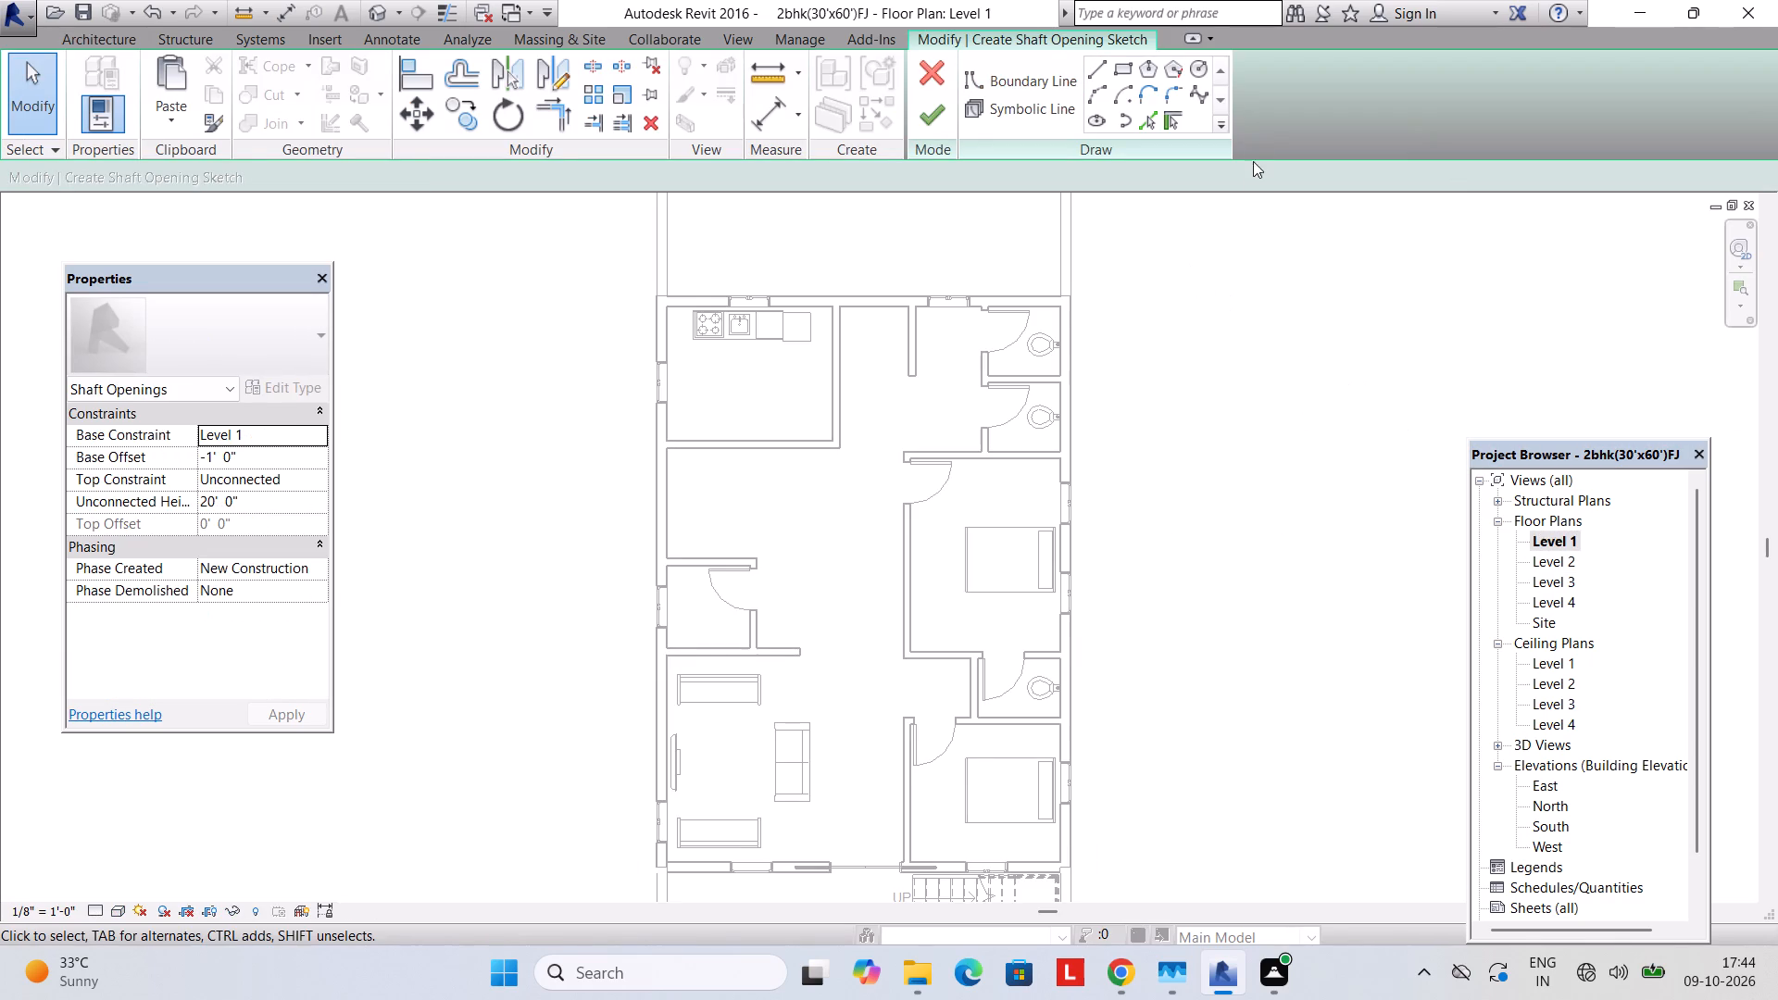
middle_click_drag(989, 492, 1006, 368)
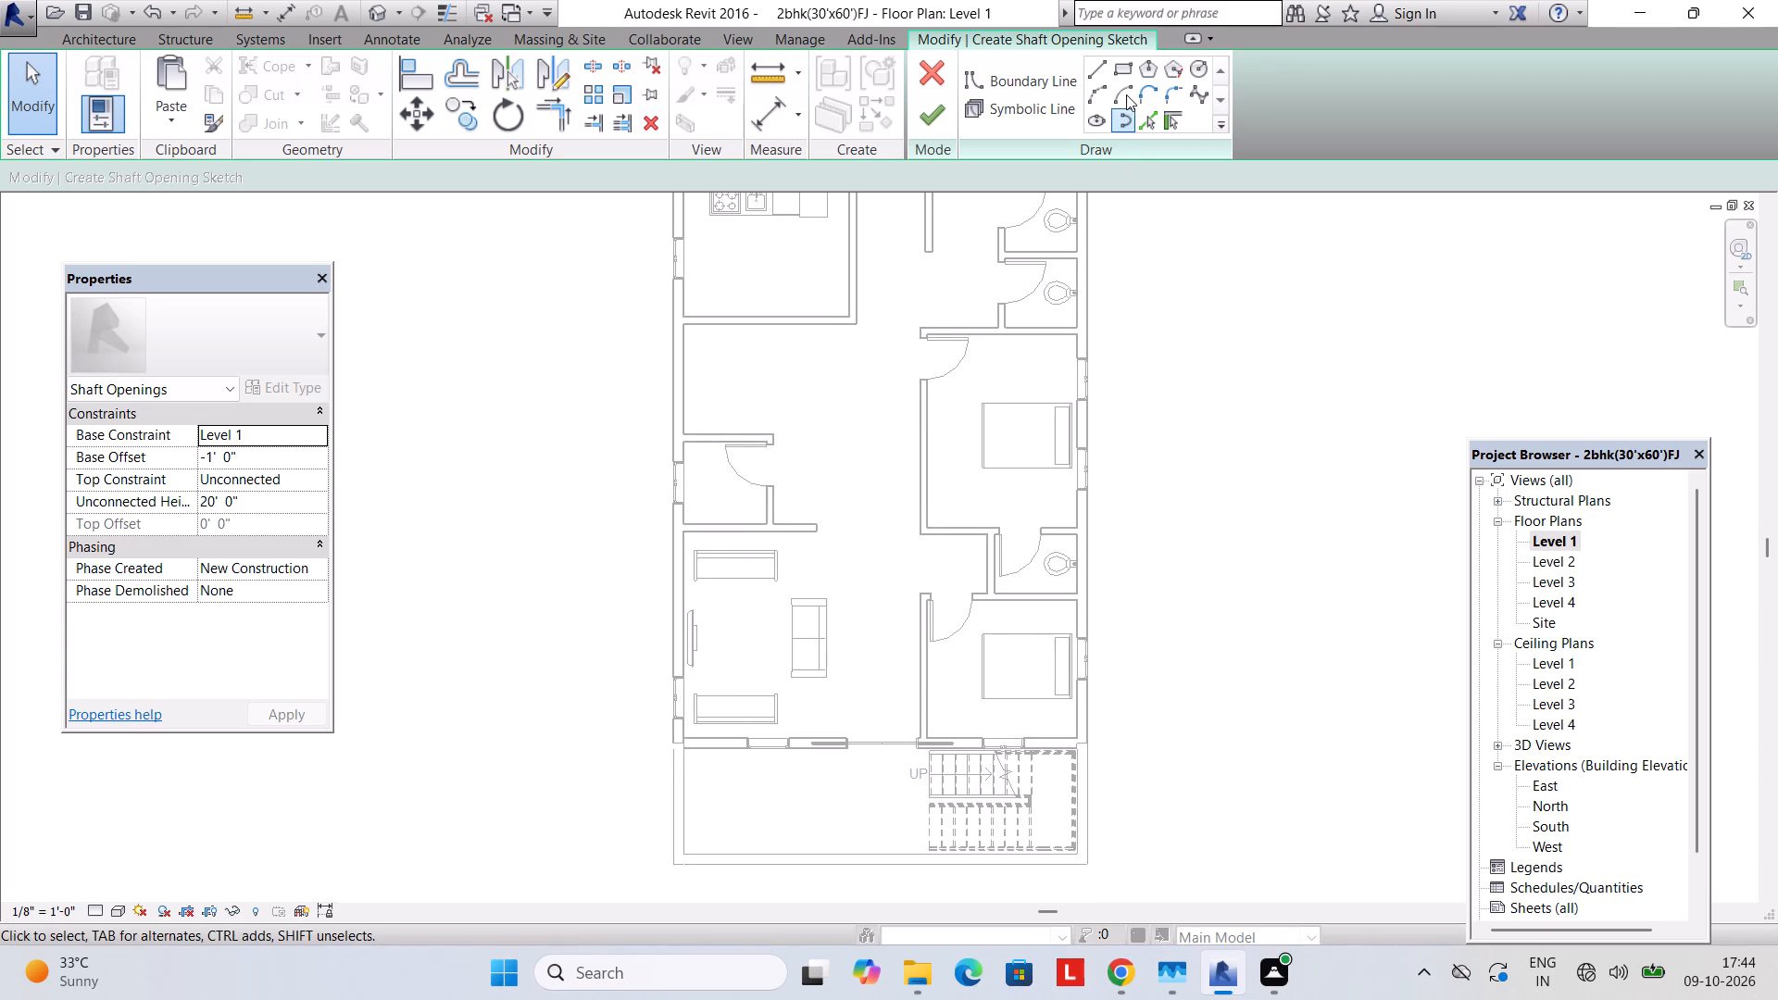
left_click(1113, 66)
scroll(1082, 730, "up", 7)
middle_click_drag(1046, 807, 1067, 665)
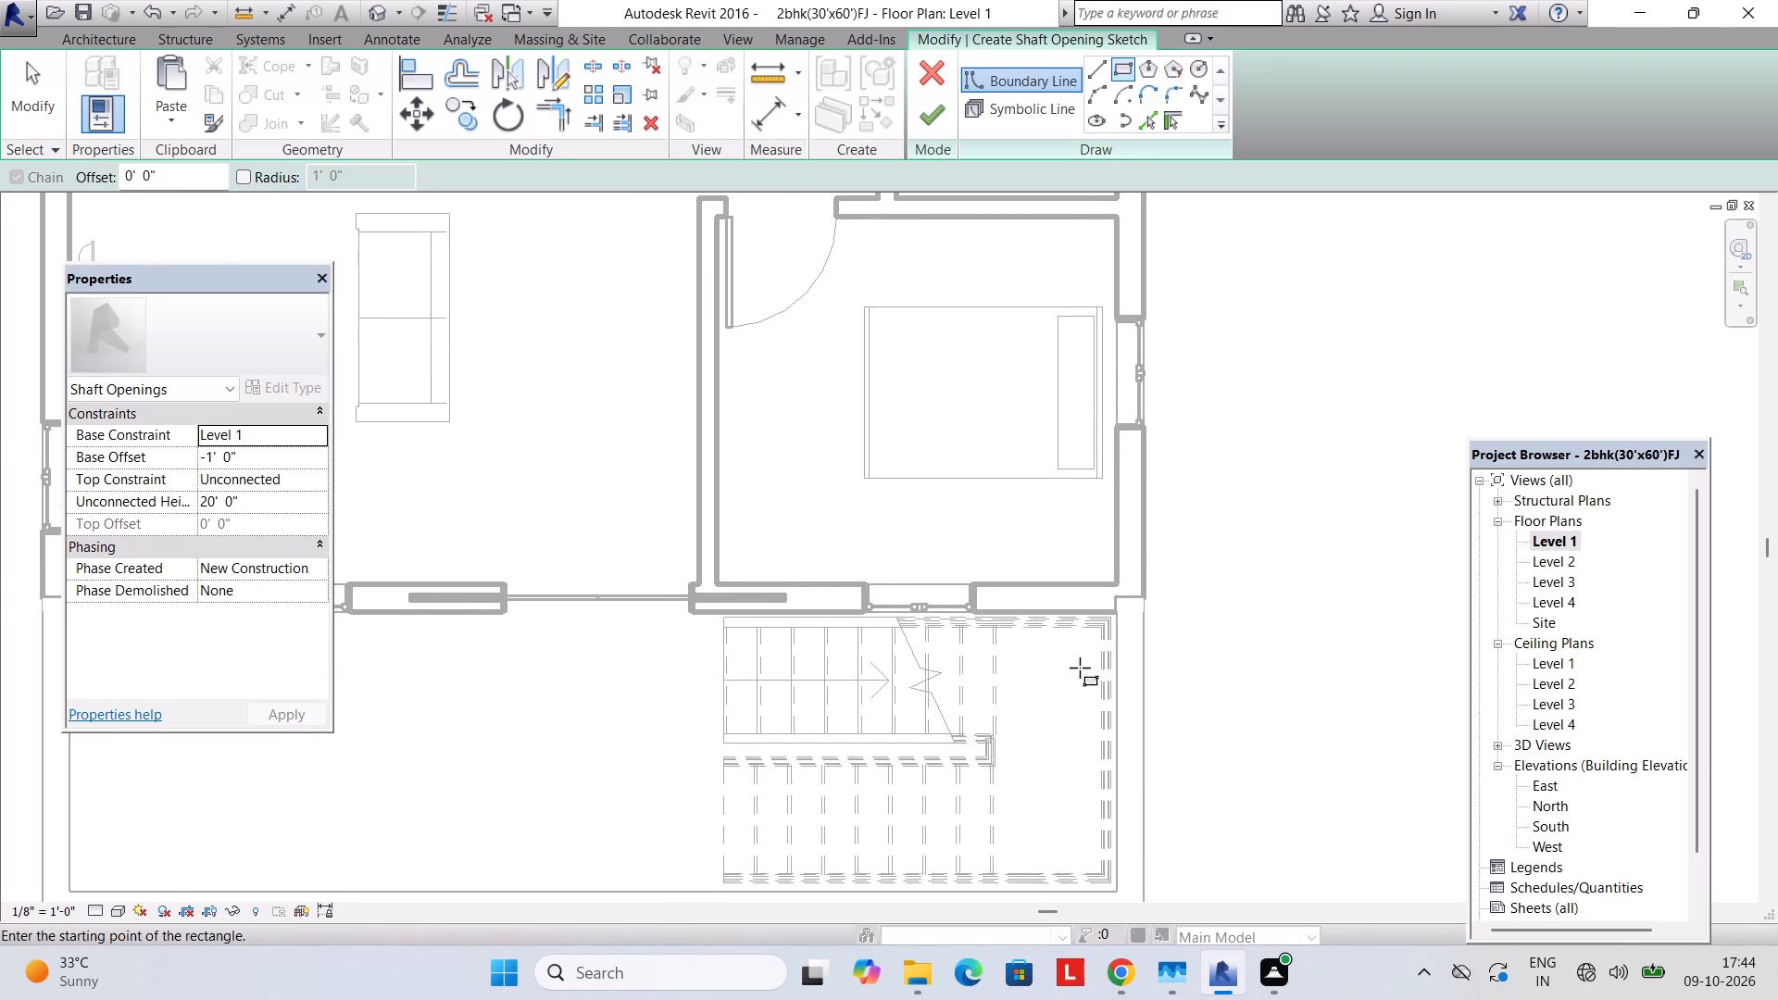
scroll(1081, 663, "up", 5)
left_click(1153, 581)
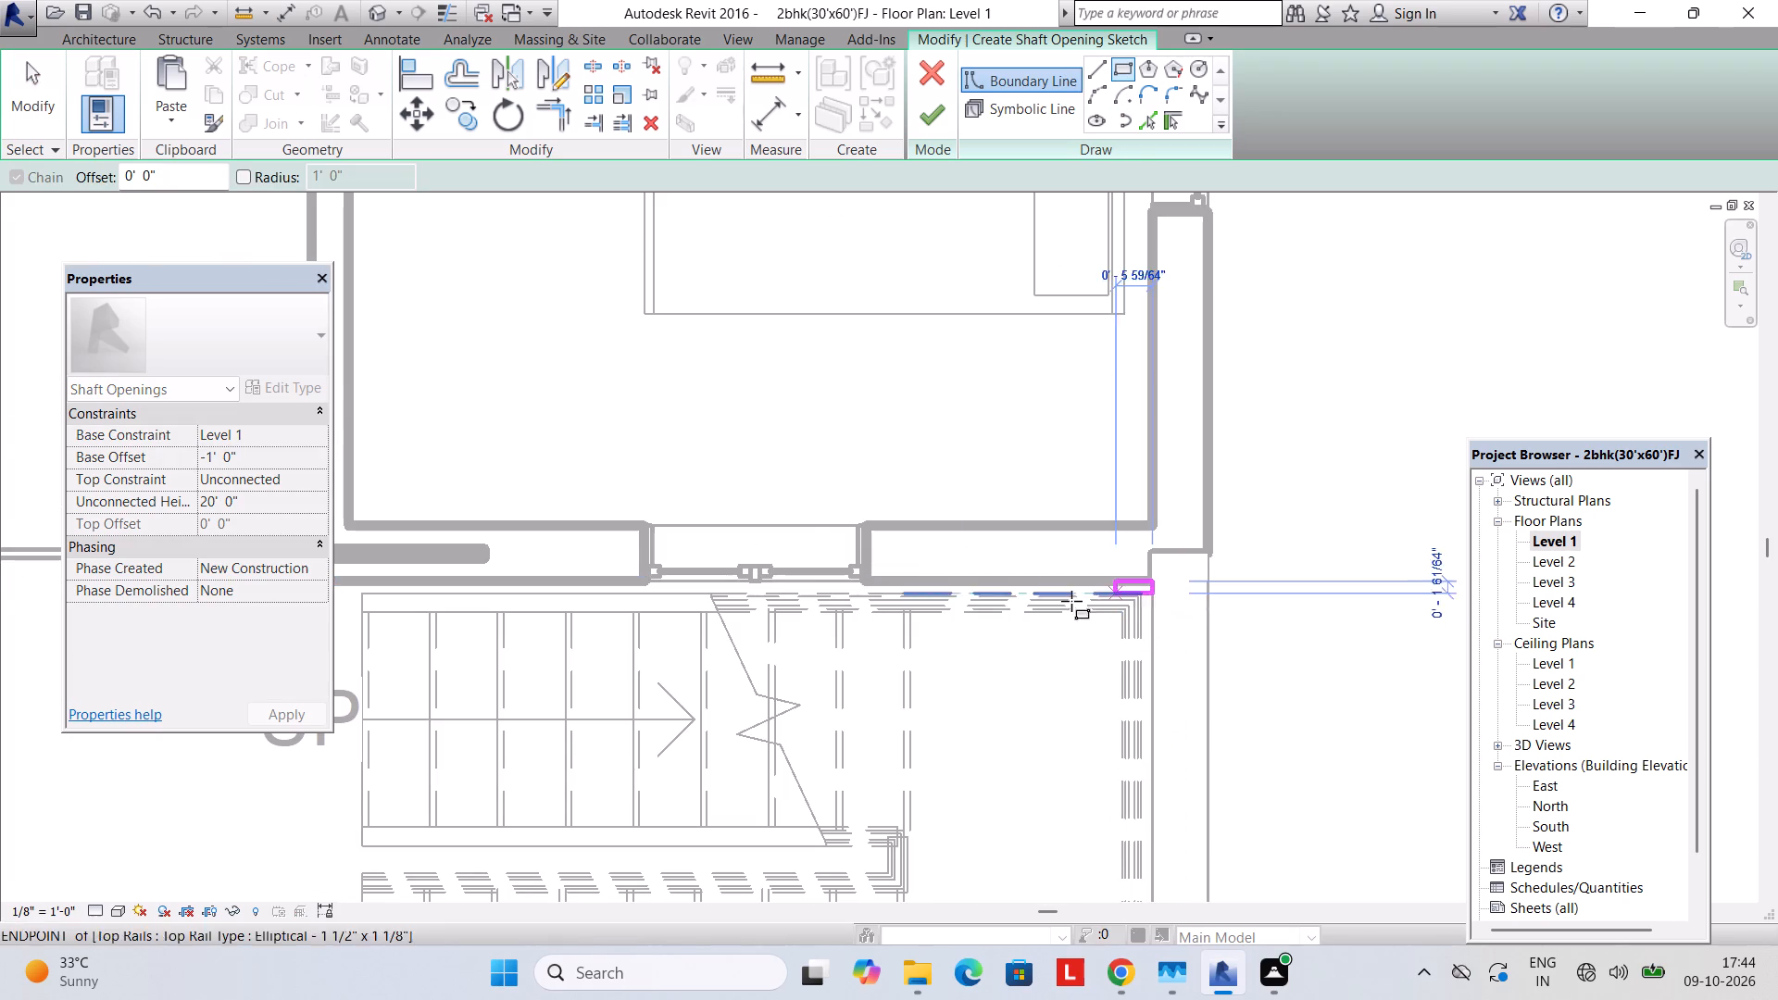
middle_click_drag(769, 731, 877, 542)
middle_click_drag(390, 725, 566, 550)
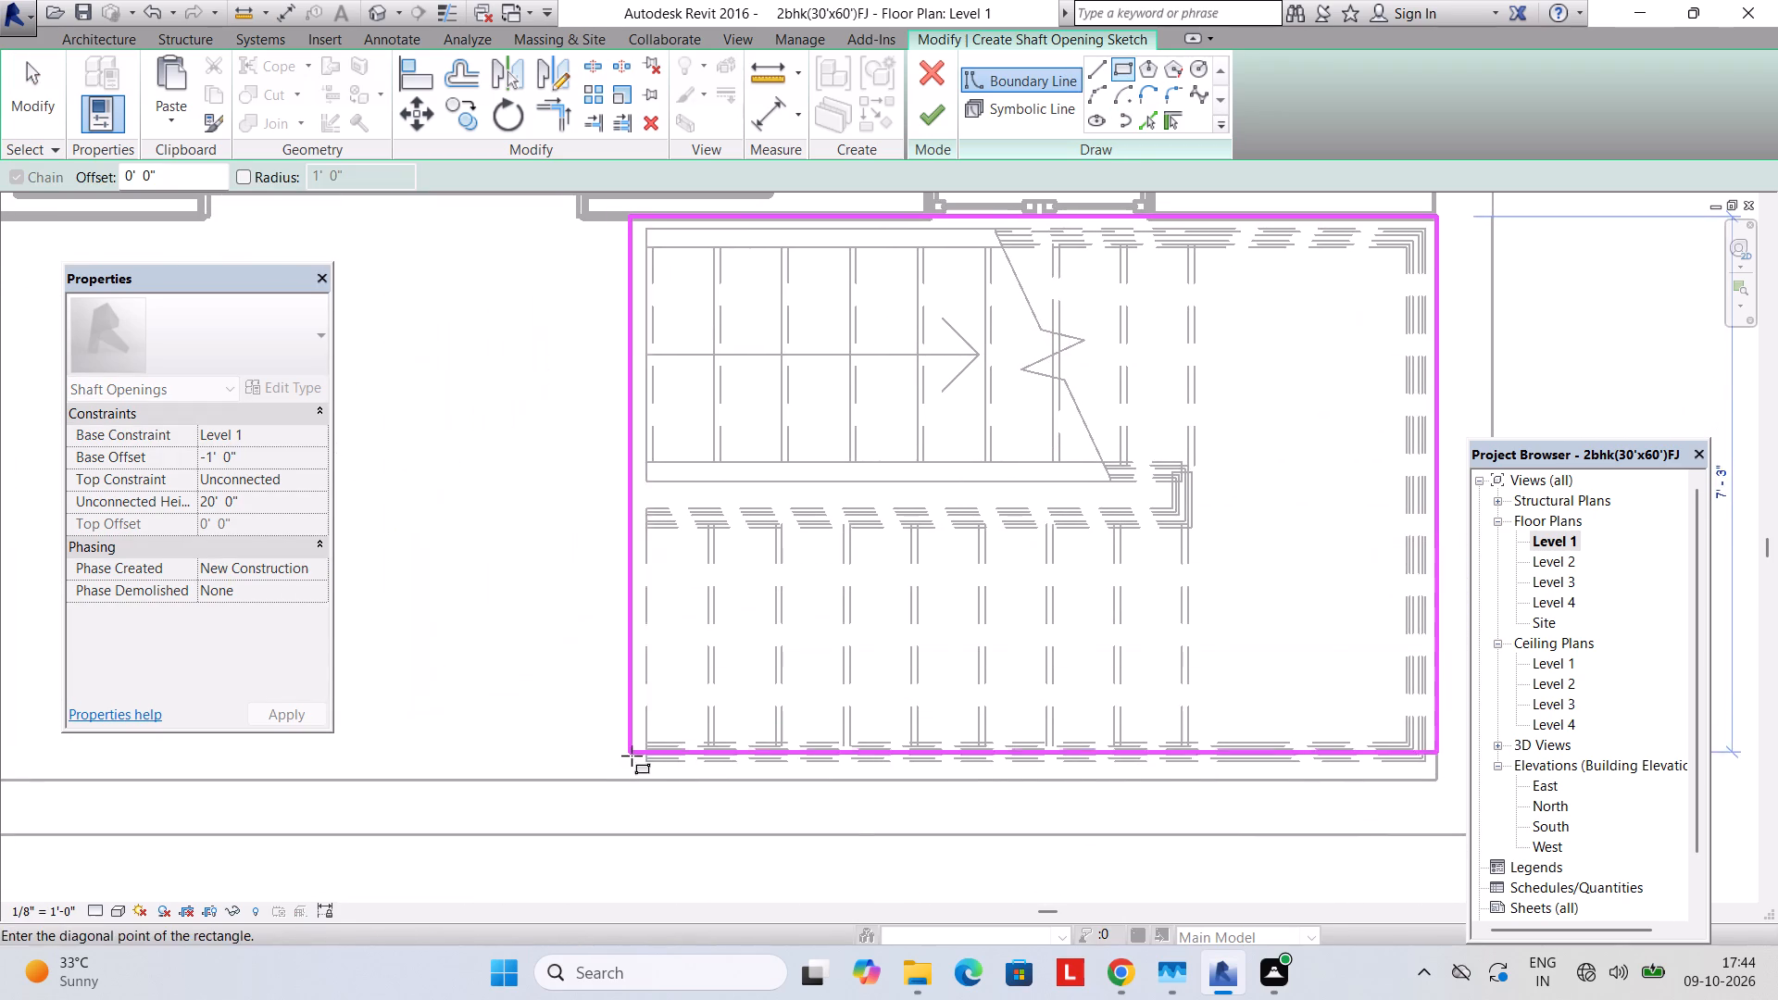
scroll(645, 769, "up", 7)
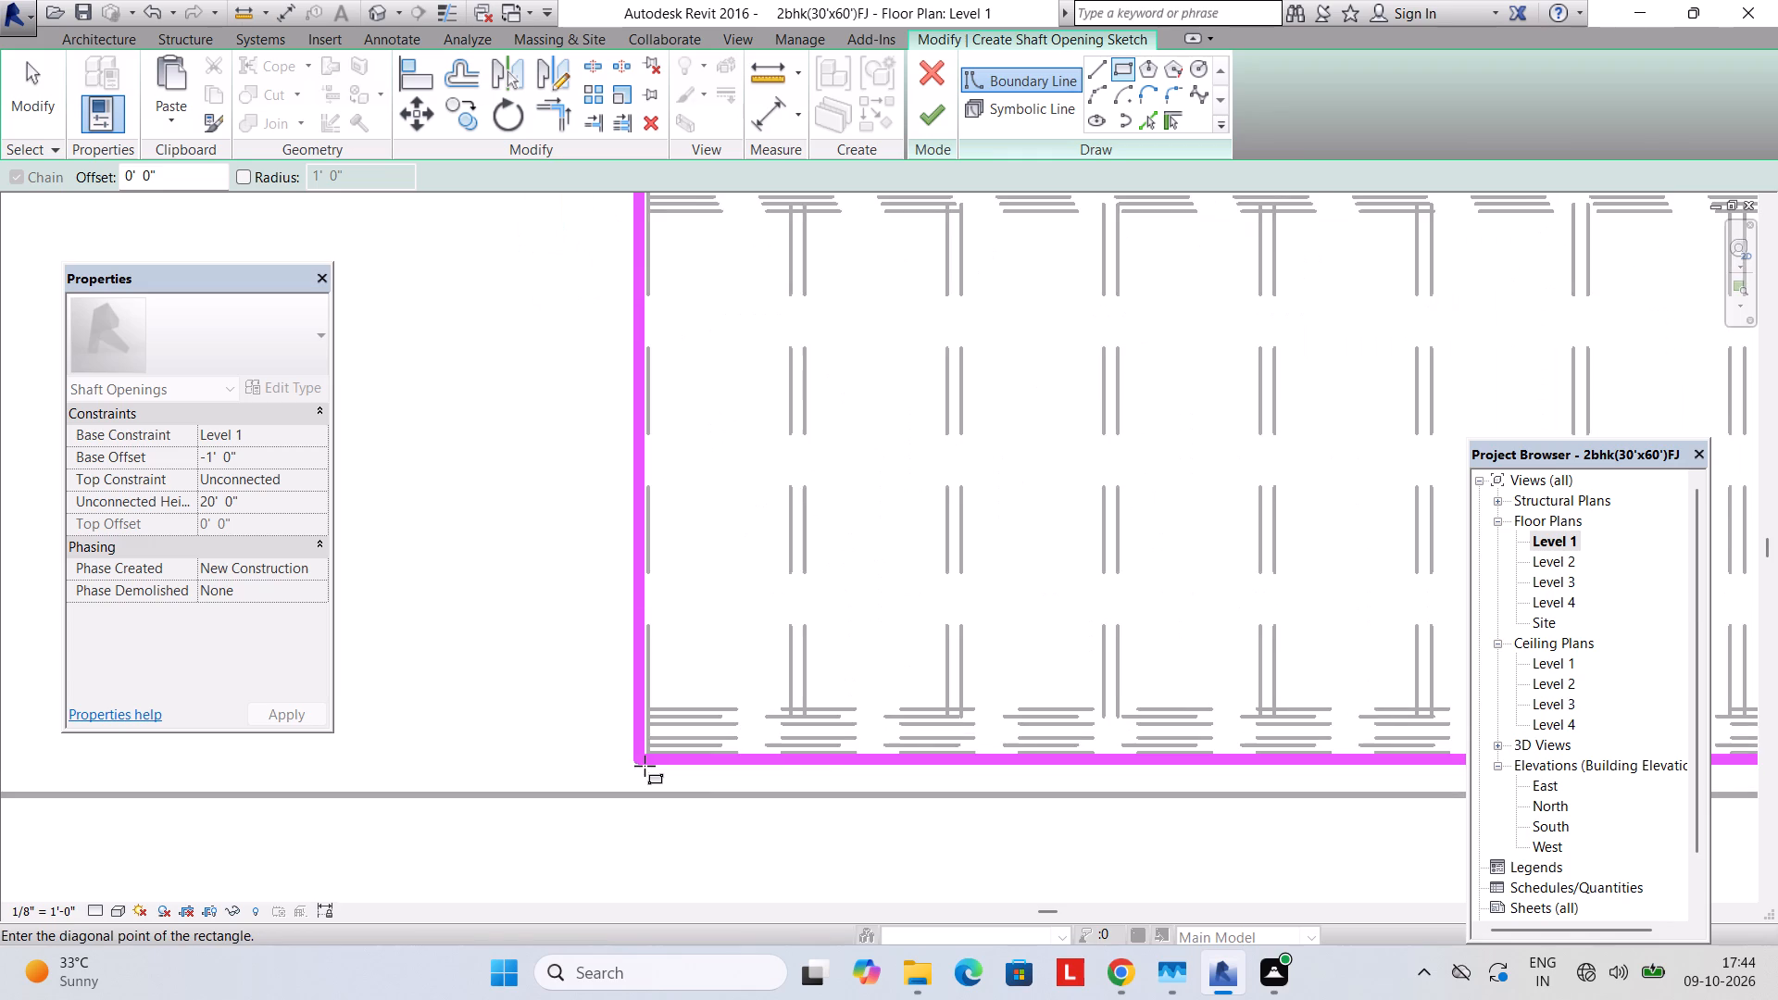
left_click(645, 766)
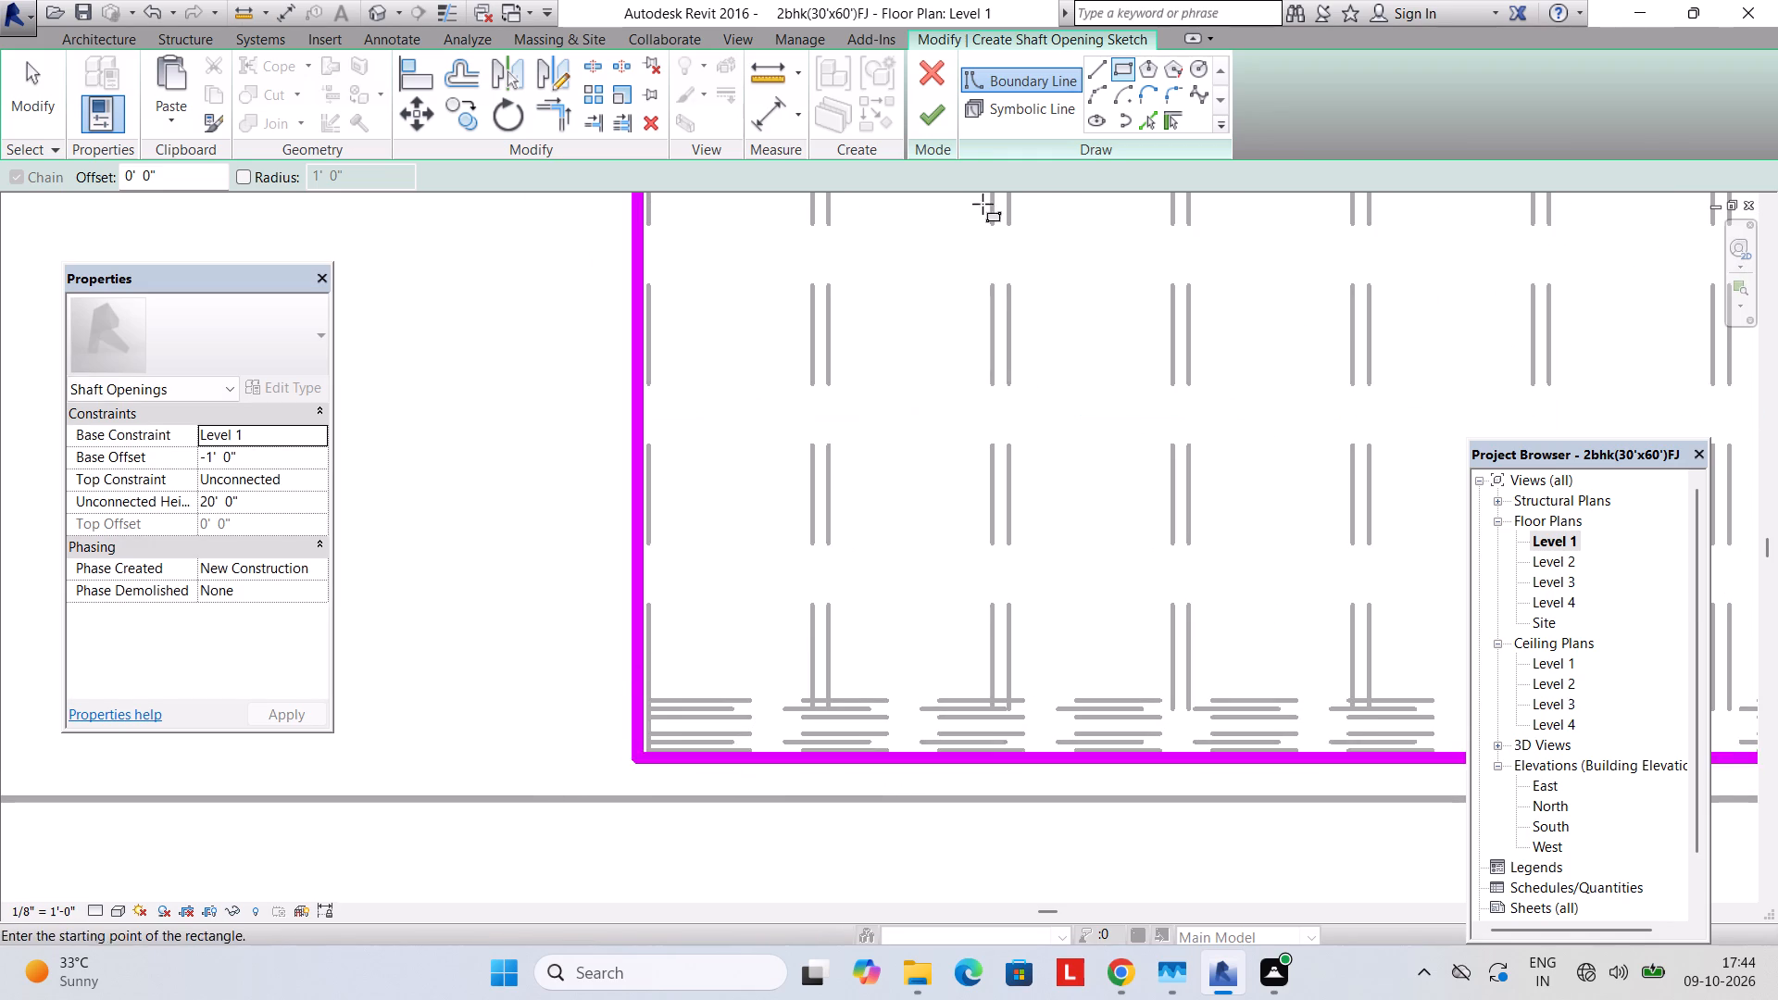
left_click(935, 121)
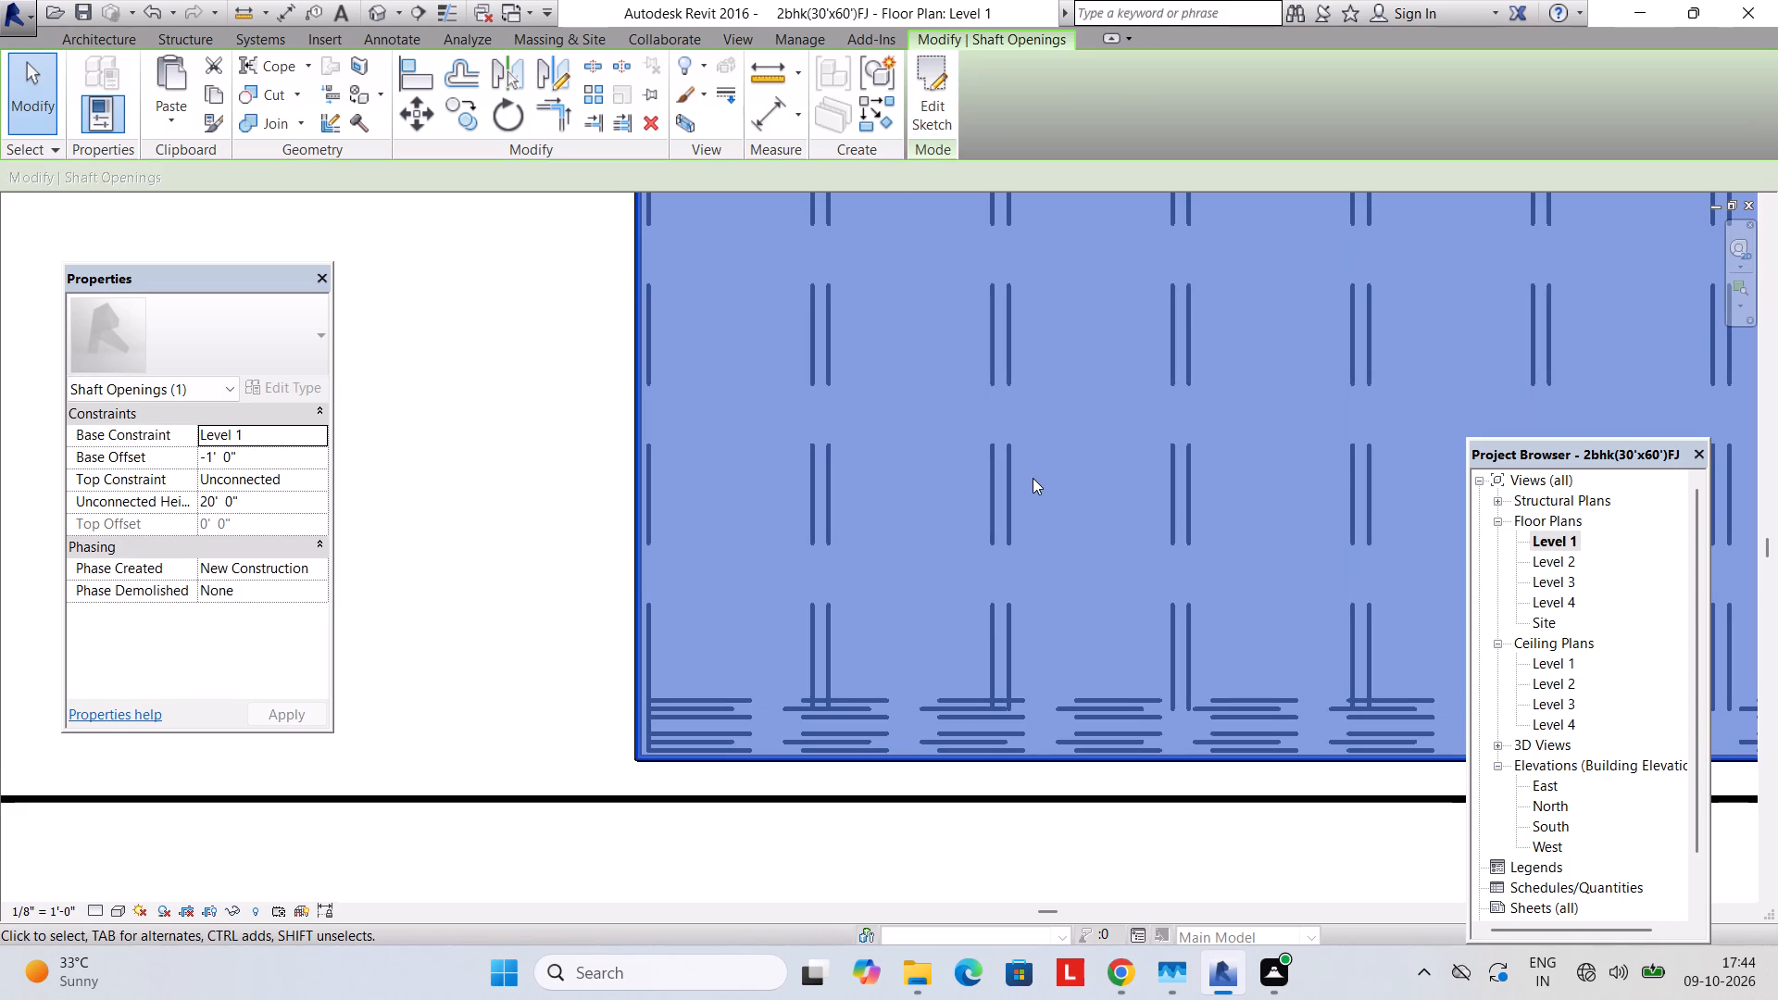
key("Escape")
Open the 3D view and examine from above and below how the shaft opening cuts the slabs at the staircase.
scroll(1025, 398, "down", 6)
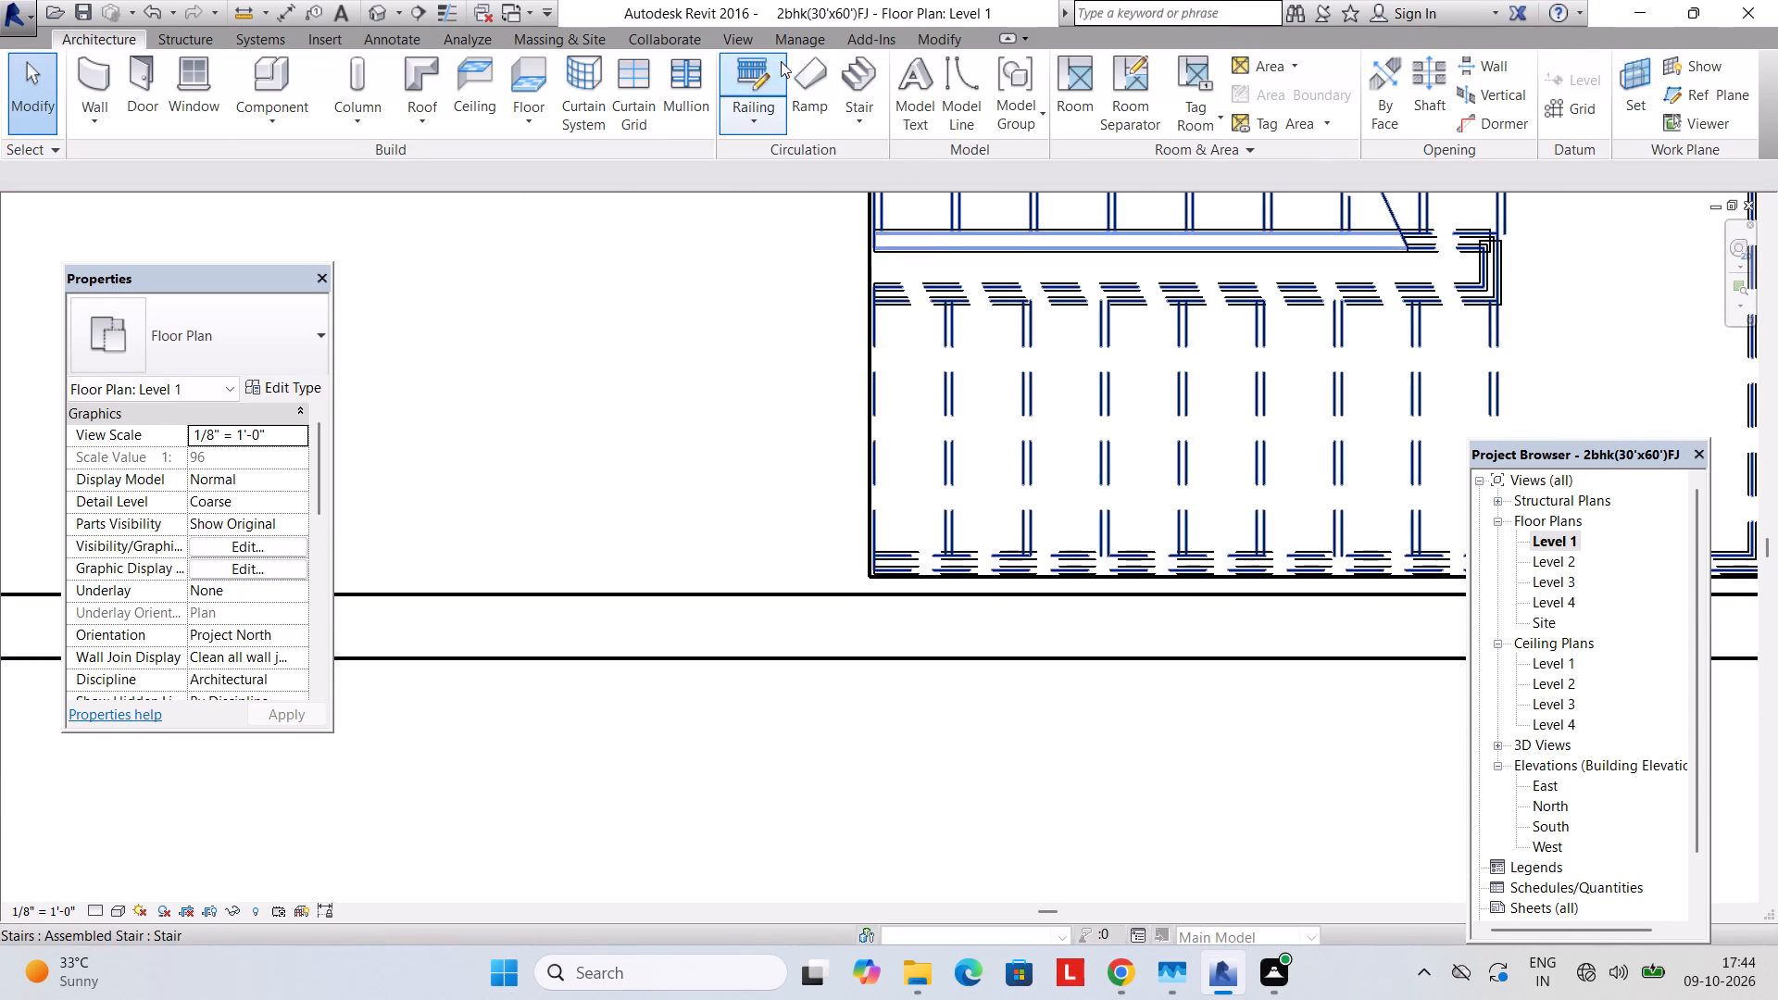
left_click(724, 33)
left_click(643, 118)
left_click(664, 160)
middle_click_drag(800, 531, 860, 411)
middle_click_drag(968, 786, 897, 553)
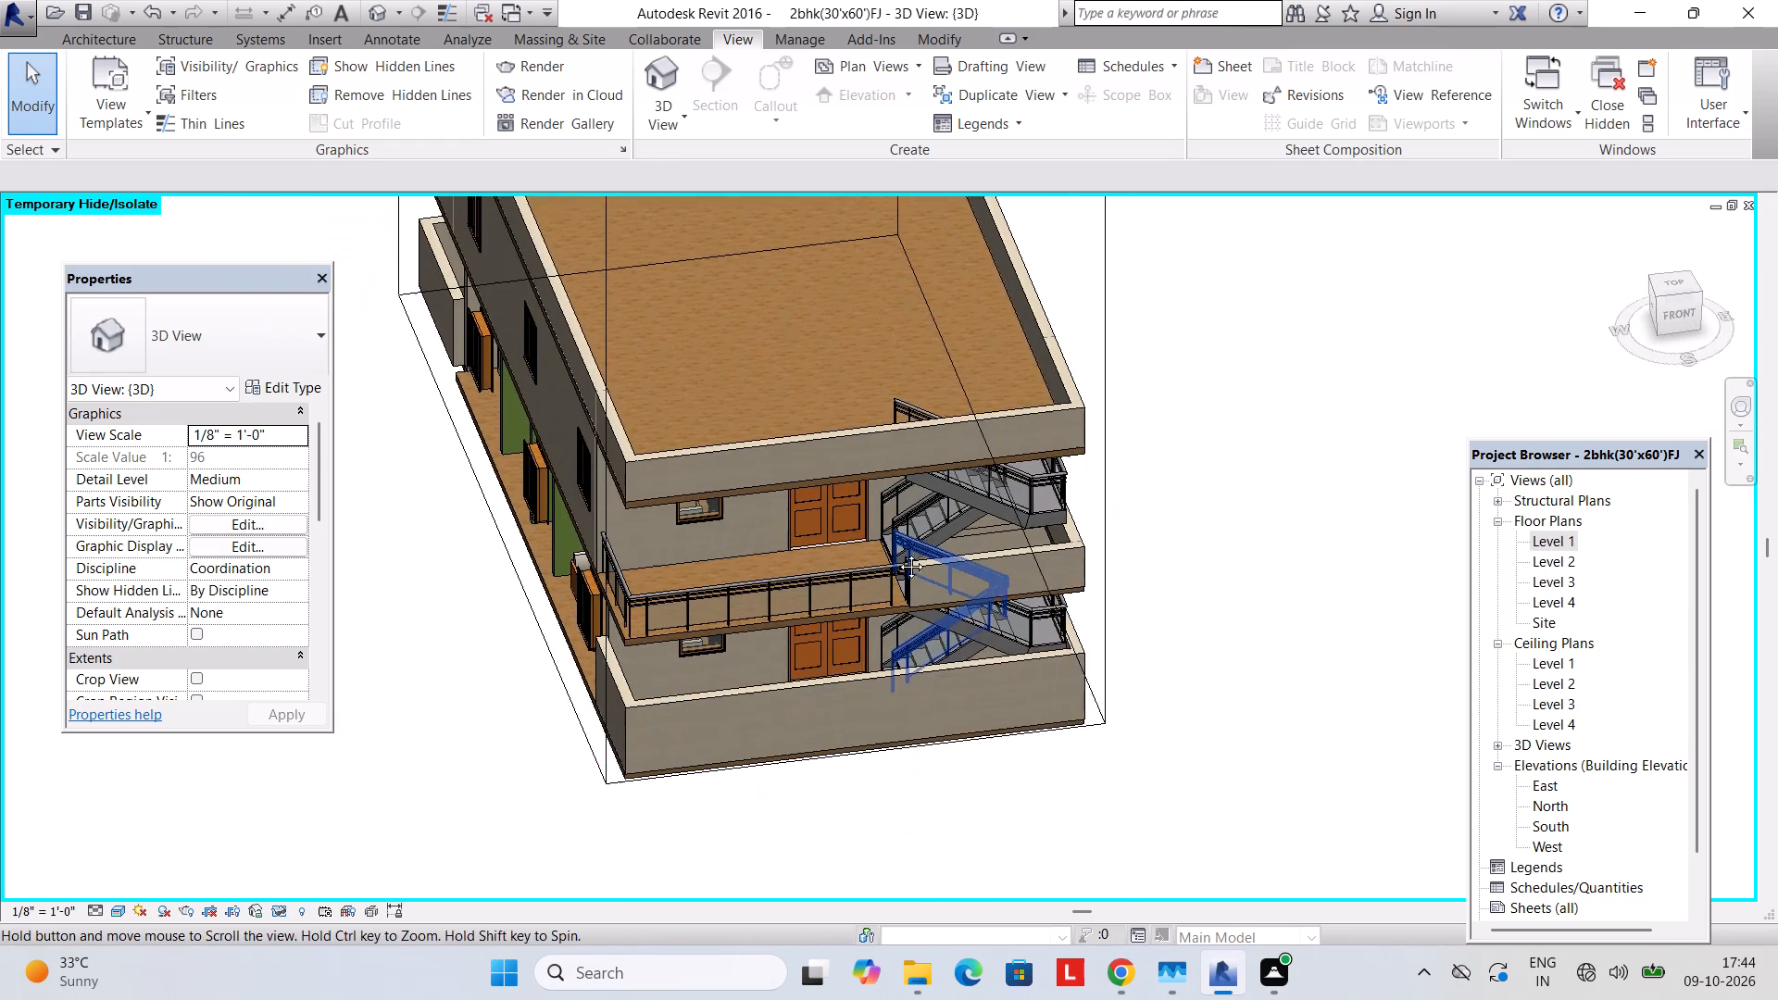
middle_click_drag(897, 553, 889, 518)
middle_click_drag(923, 687, 864, 350, "shift")
middle_click_drag(897, 649, 895, 425, "shift")
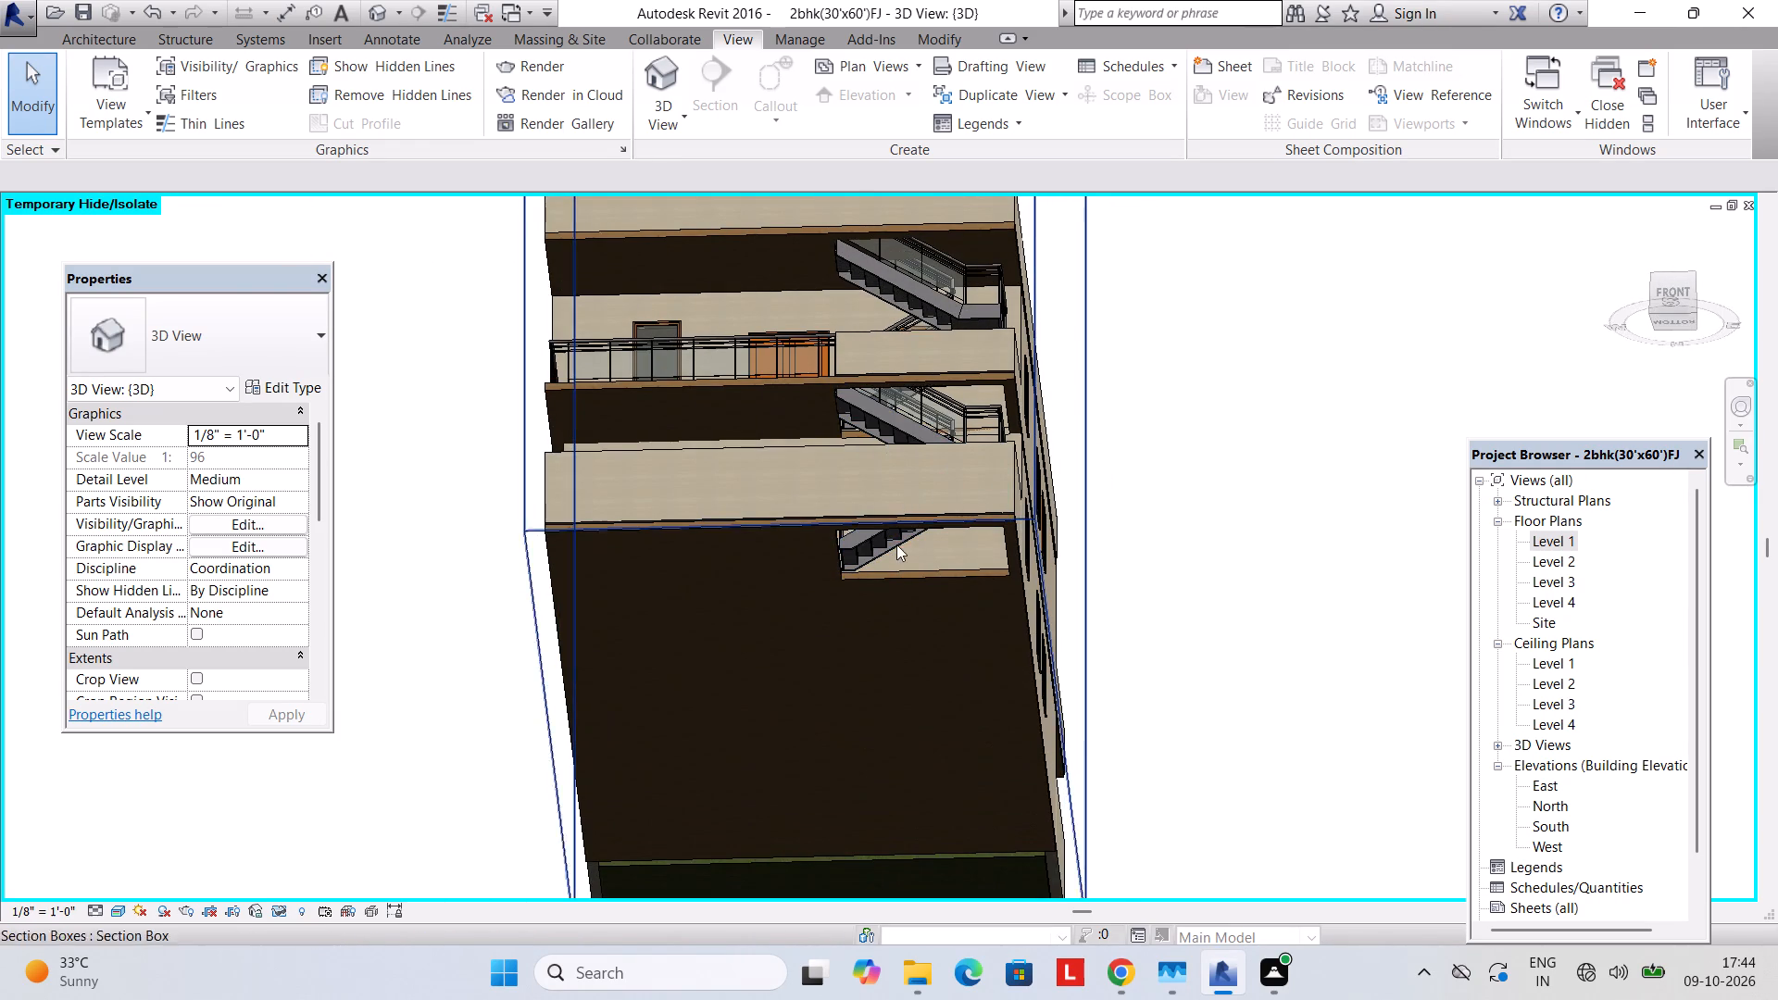
middle_click_drag(924, 513, 943, 831, "shift")
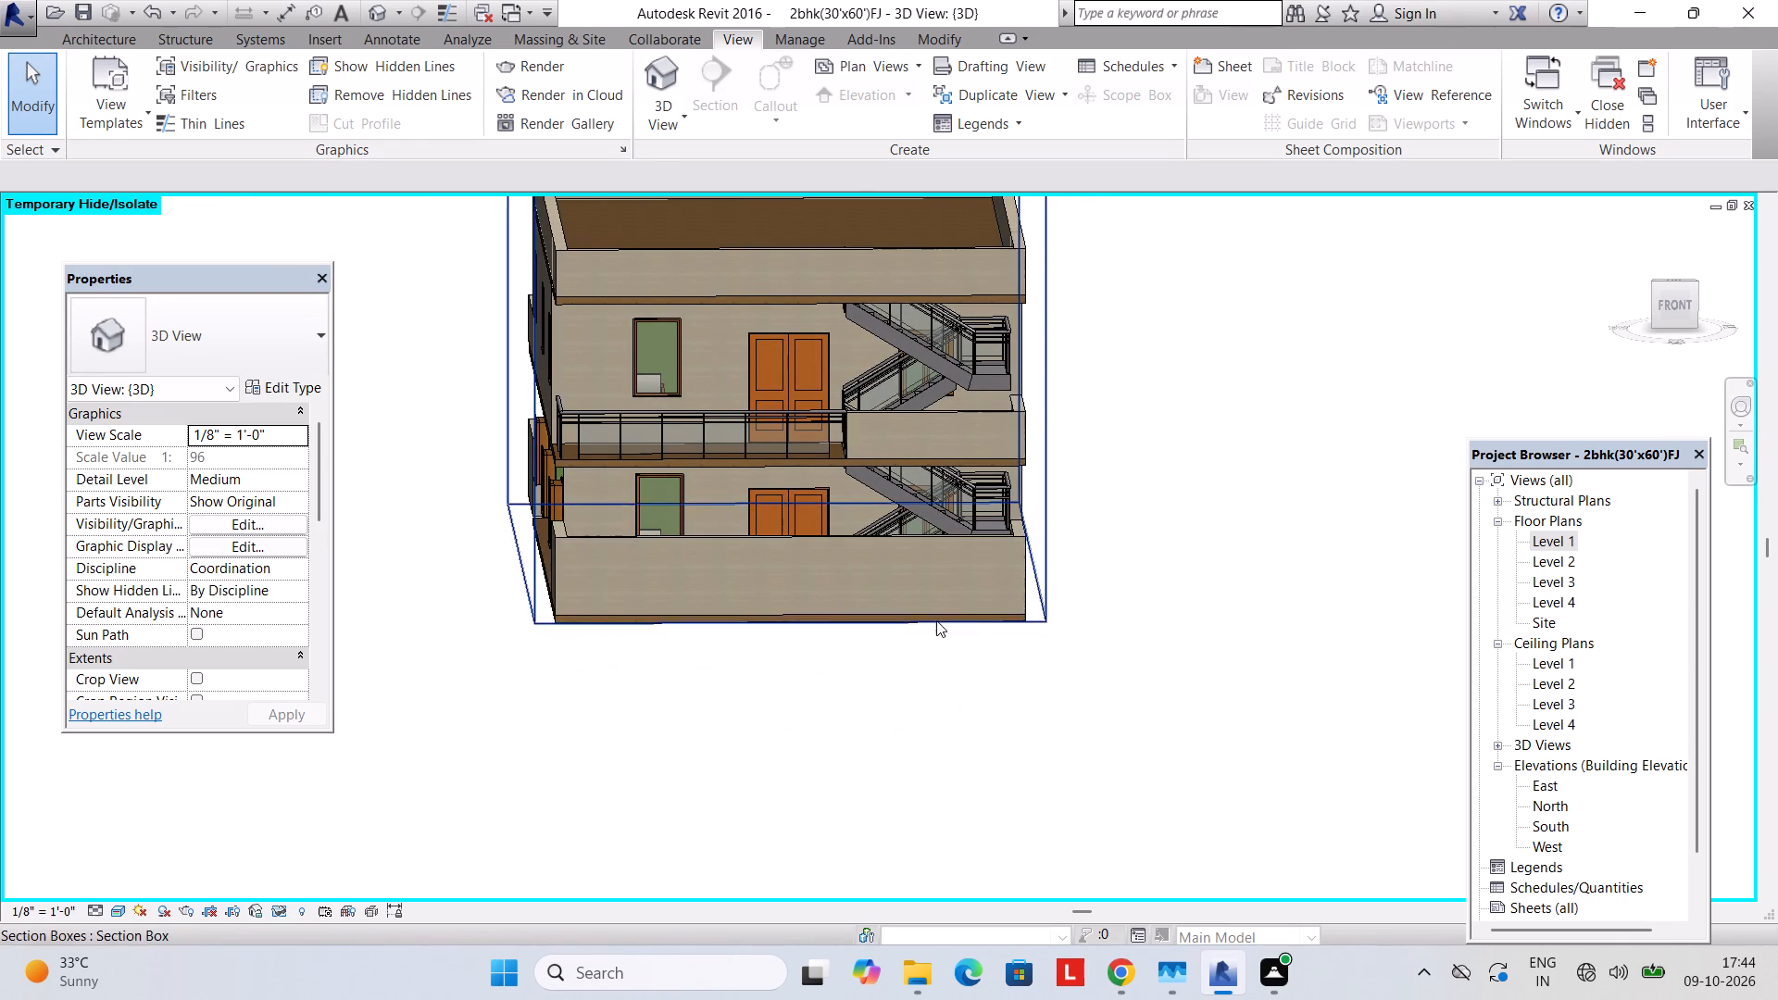
middle_click_drag(933, 668, 943, 753)
middle_click_drag(935, 646, 963, 862, "shift")
middle_click_drag(903, 658, 962, 771, "shift")
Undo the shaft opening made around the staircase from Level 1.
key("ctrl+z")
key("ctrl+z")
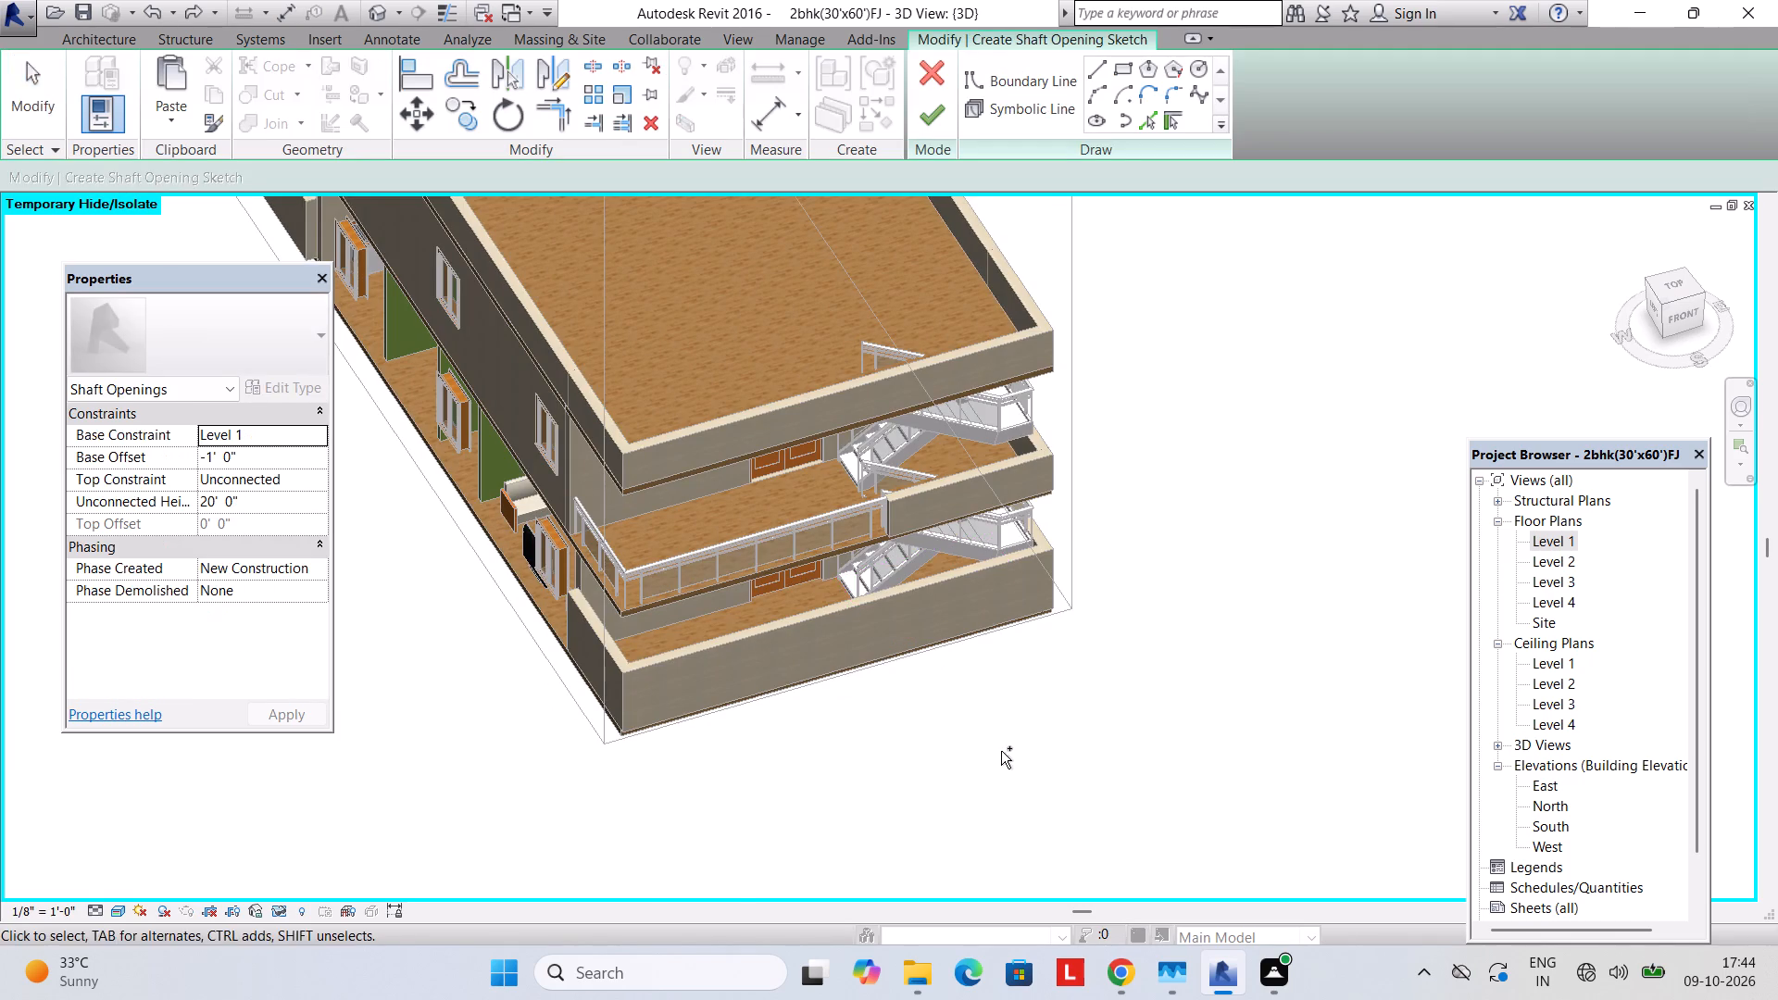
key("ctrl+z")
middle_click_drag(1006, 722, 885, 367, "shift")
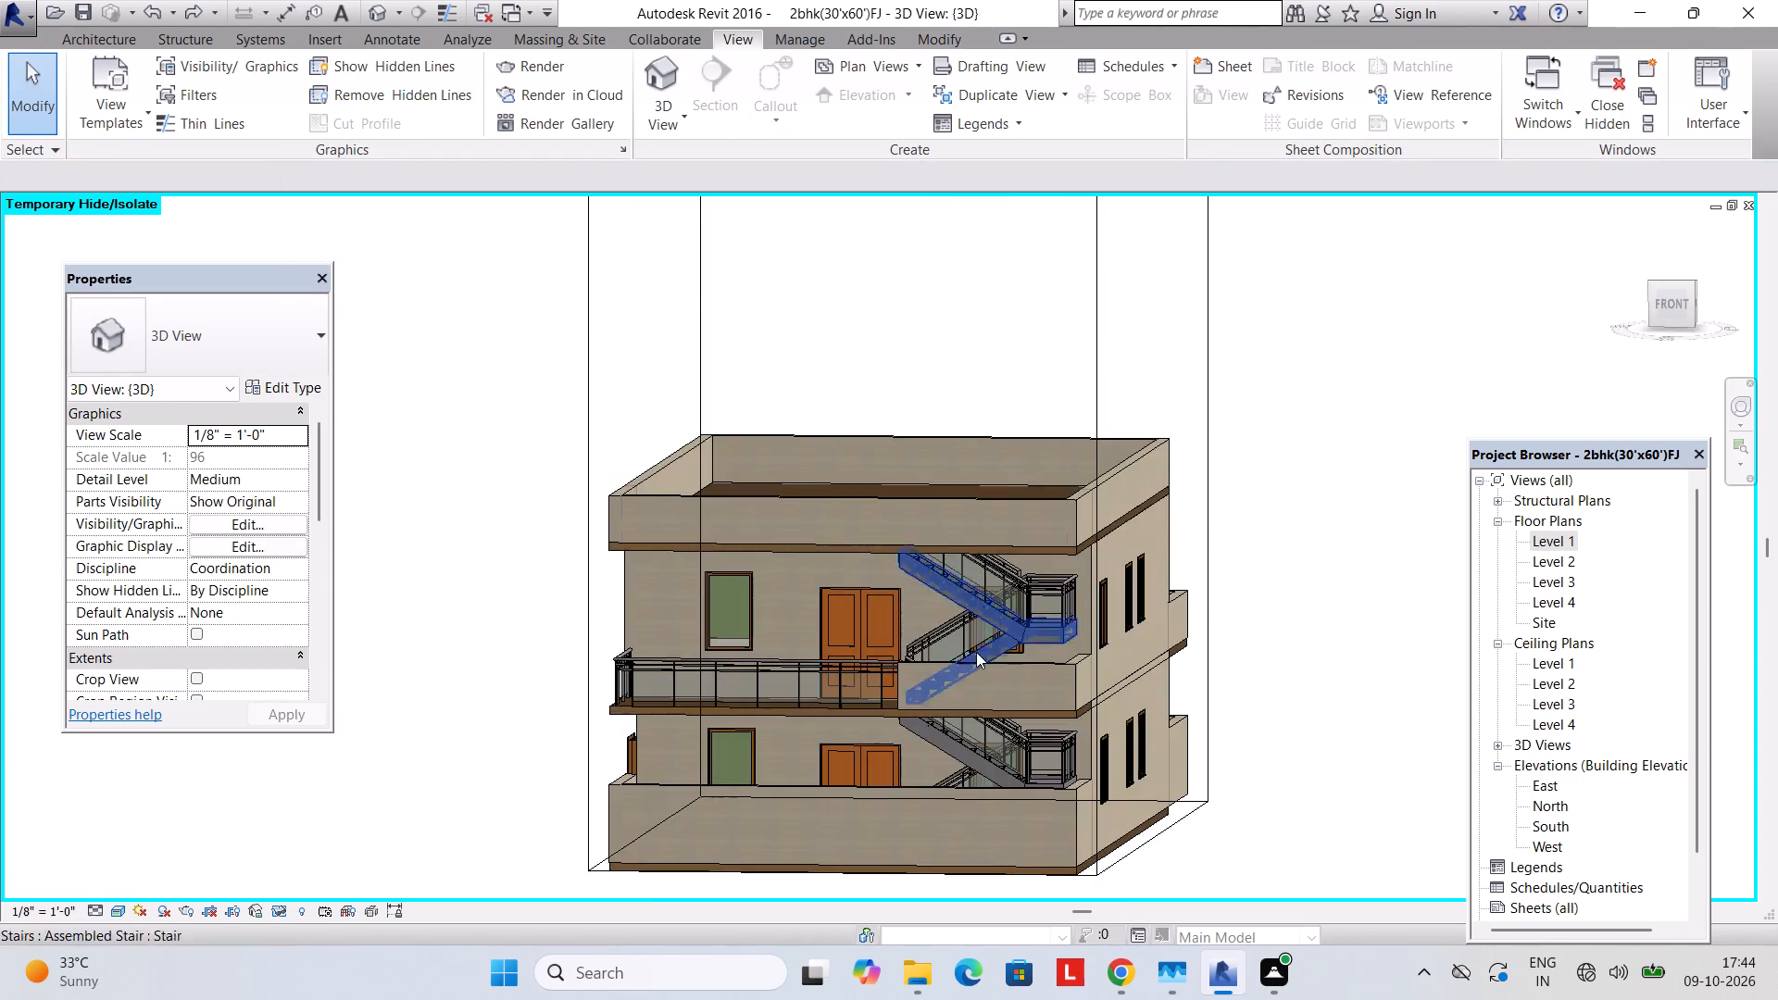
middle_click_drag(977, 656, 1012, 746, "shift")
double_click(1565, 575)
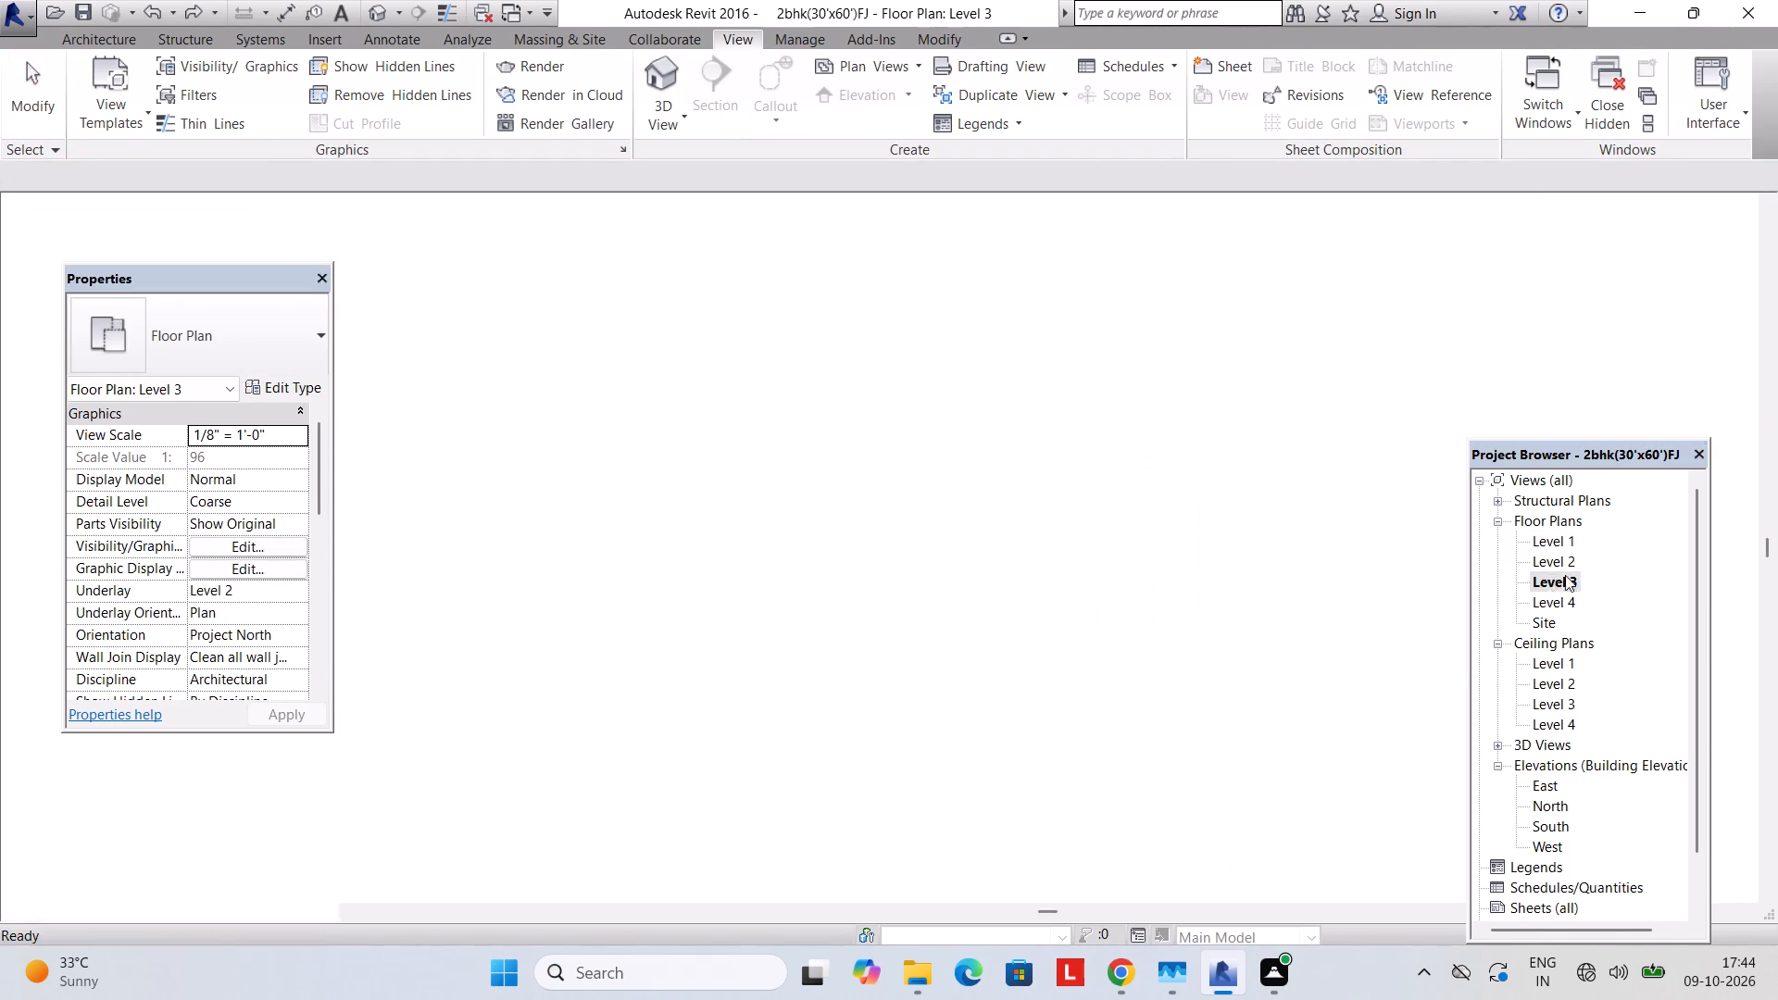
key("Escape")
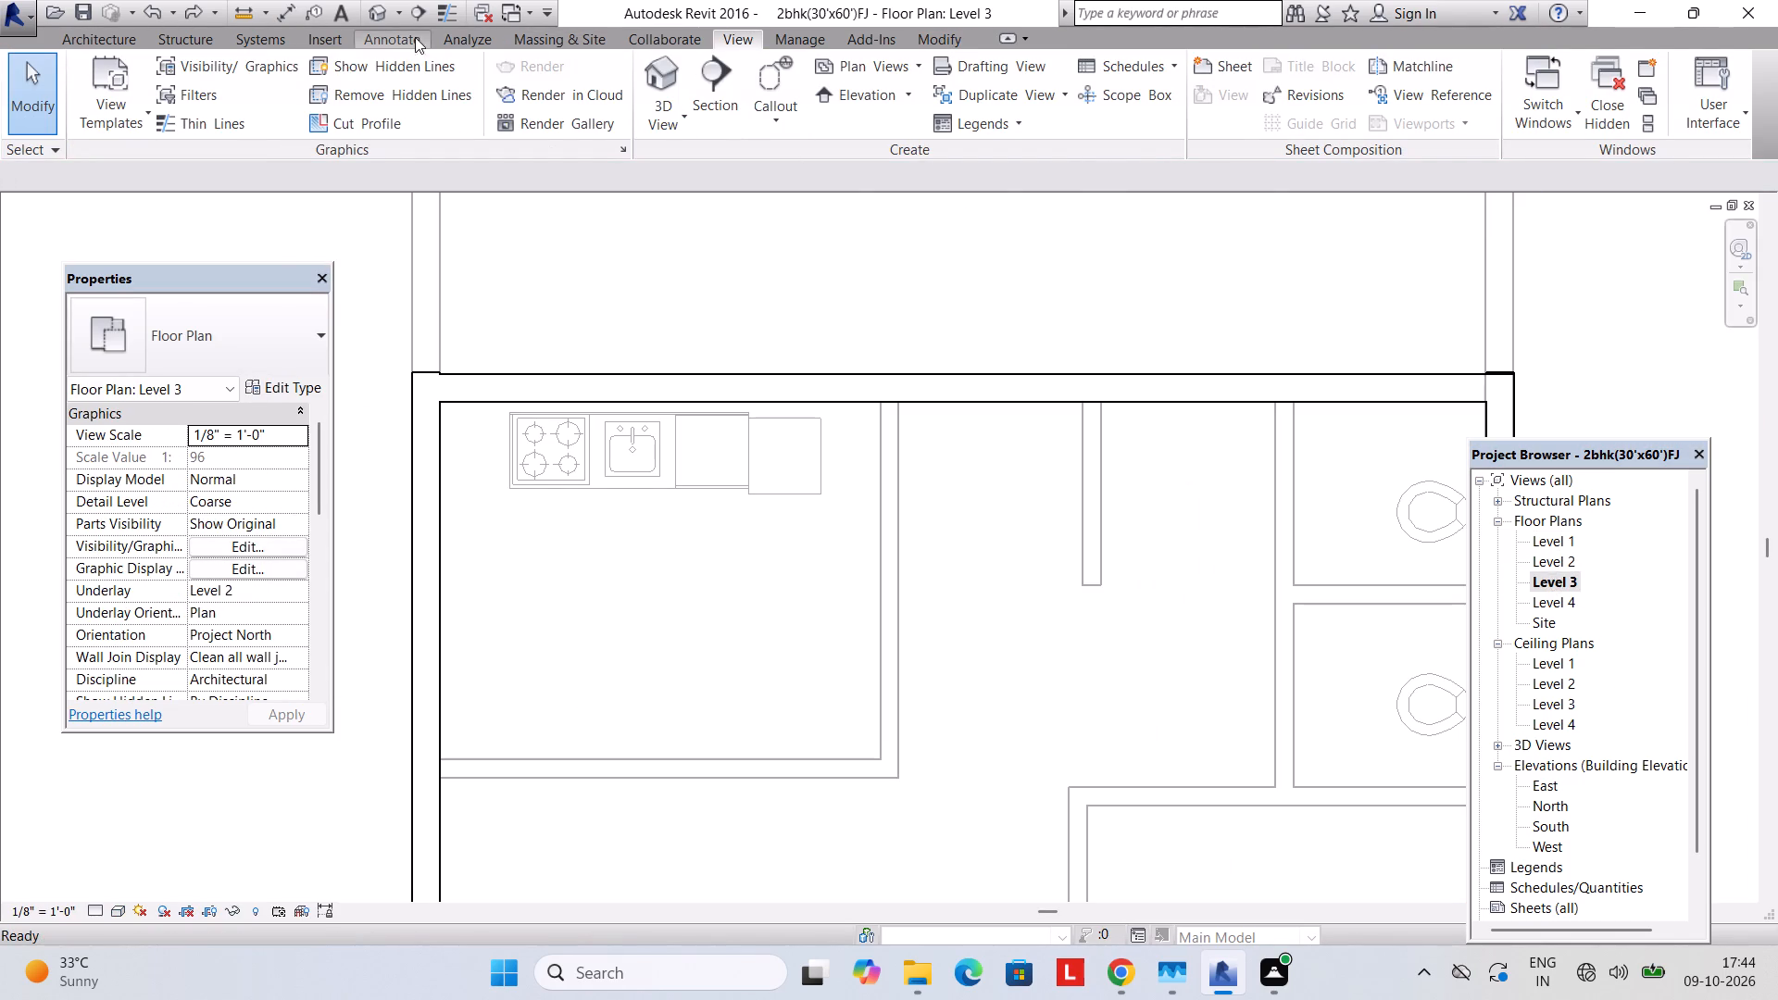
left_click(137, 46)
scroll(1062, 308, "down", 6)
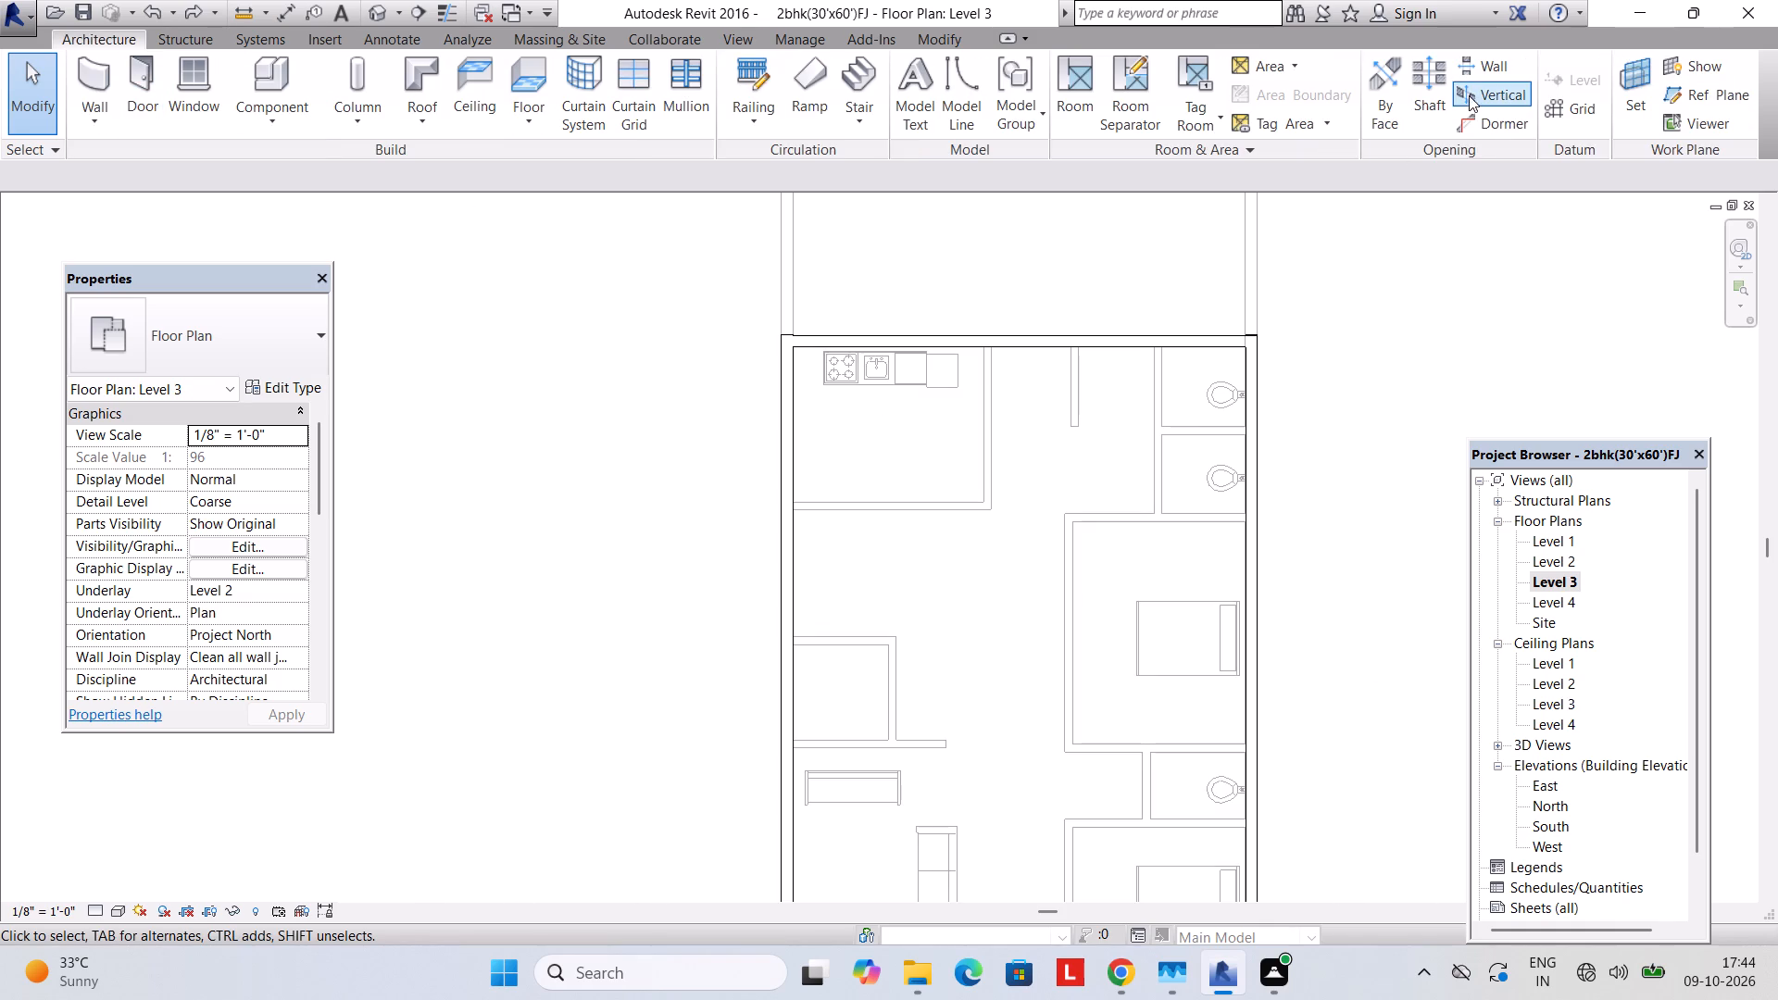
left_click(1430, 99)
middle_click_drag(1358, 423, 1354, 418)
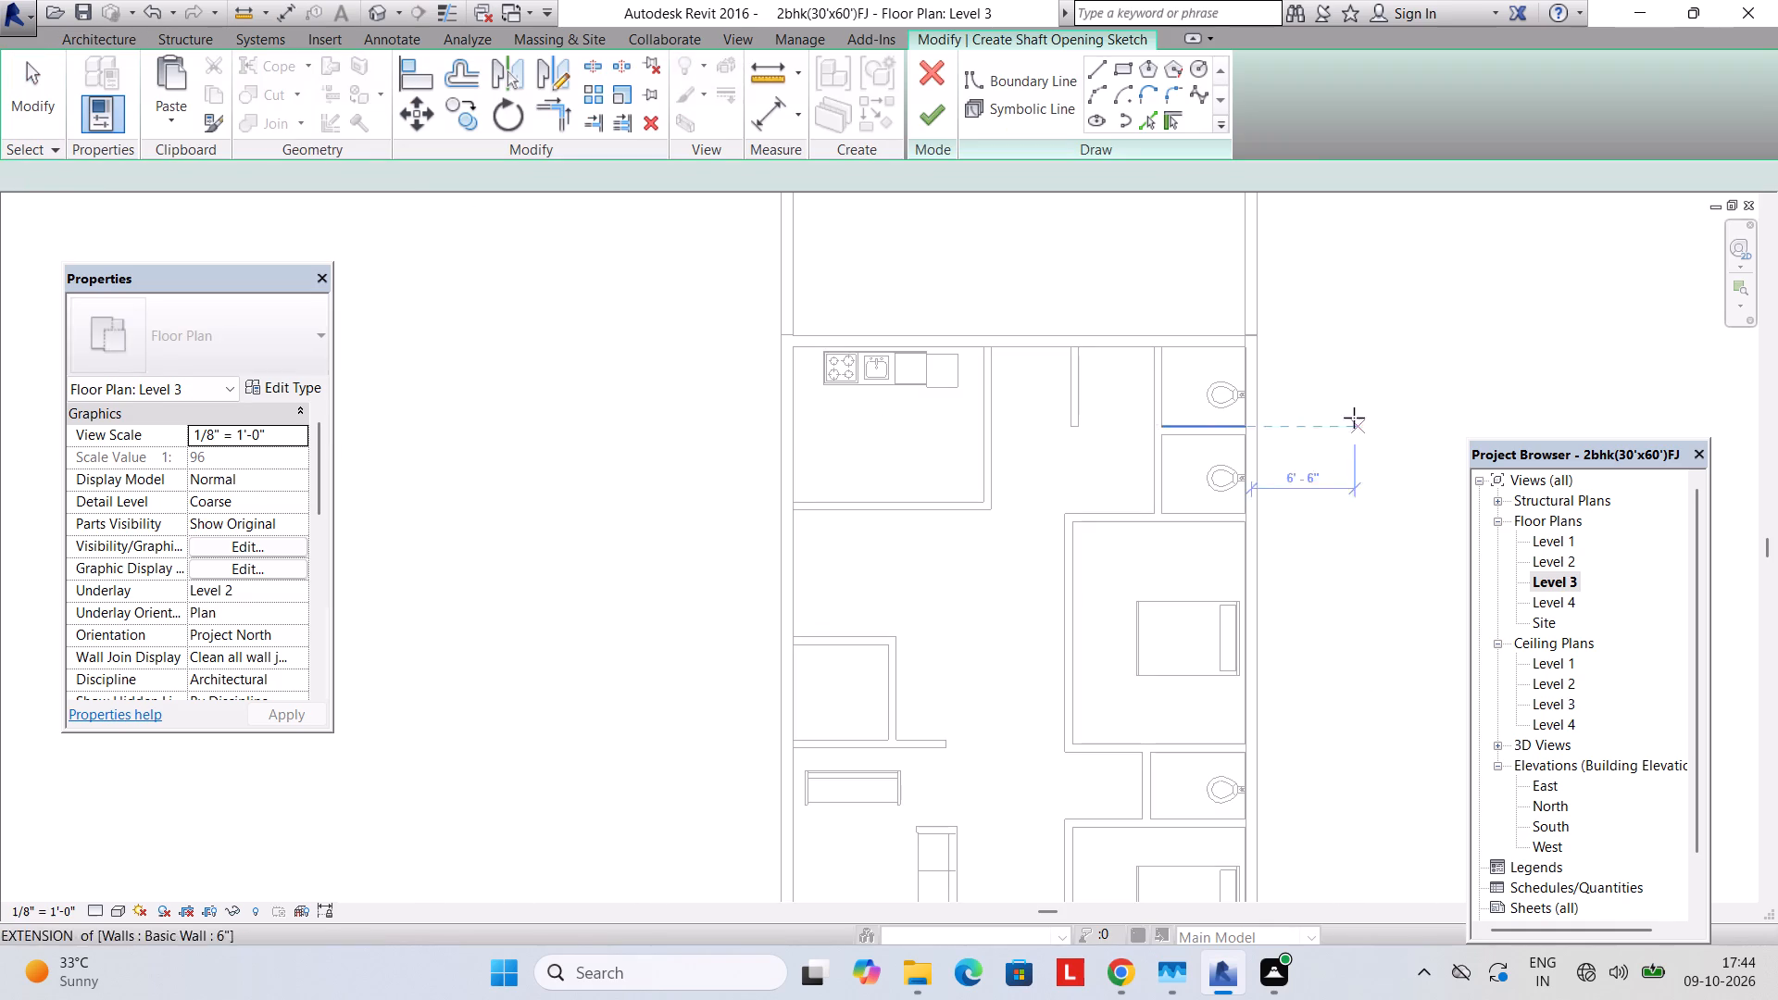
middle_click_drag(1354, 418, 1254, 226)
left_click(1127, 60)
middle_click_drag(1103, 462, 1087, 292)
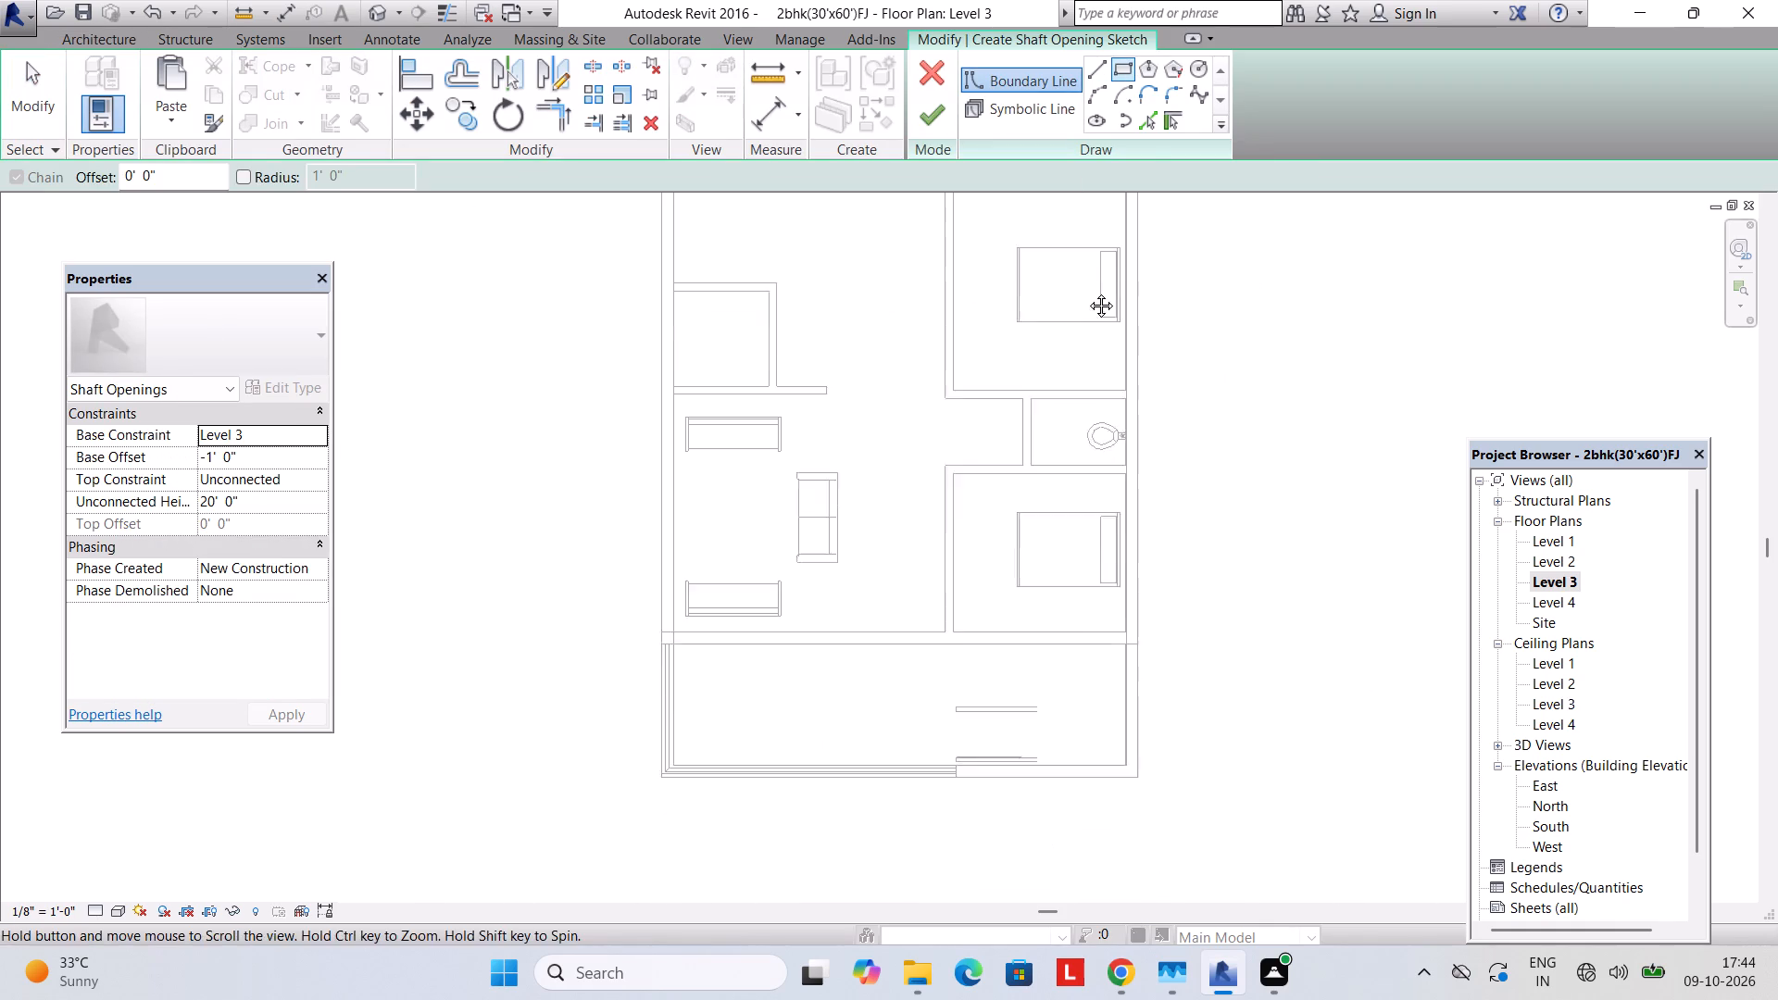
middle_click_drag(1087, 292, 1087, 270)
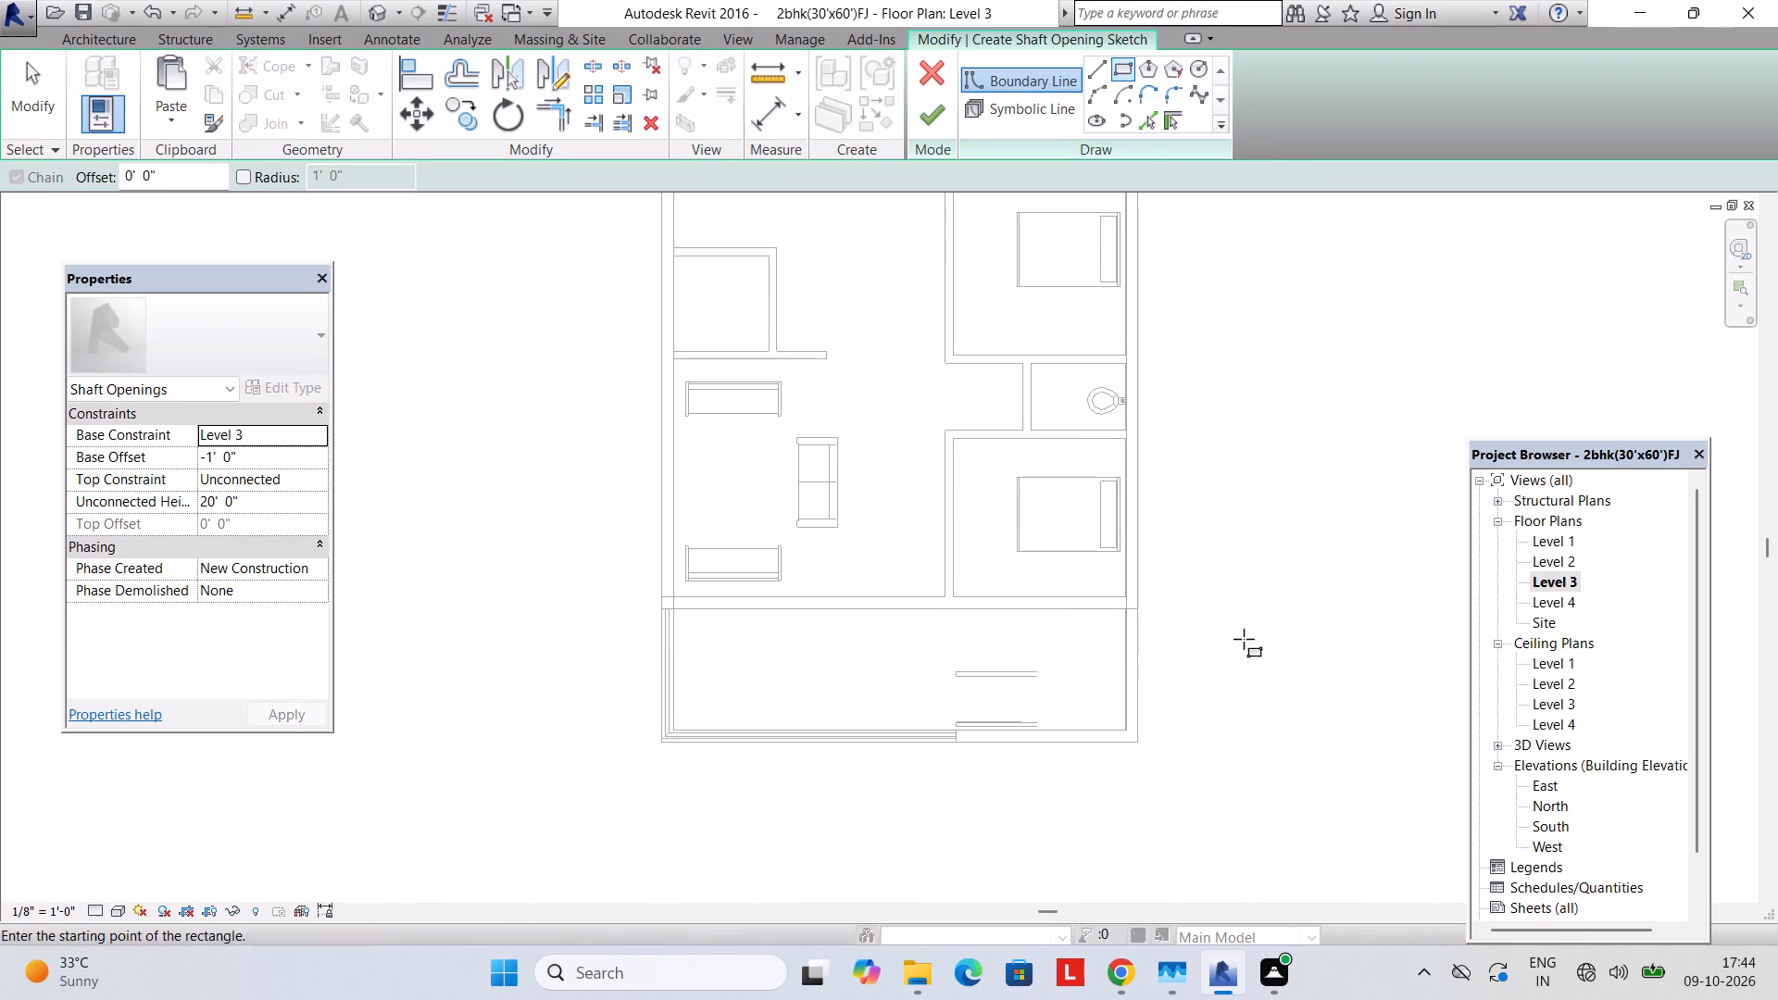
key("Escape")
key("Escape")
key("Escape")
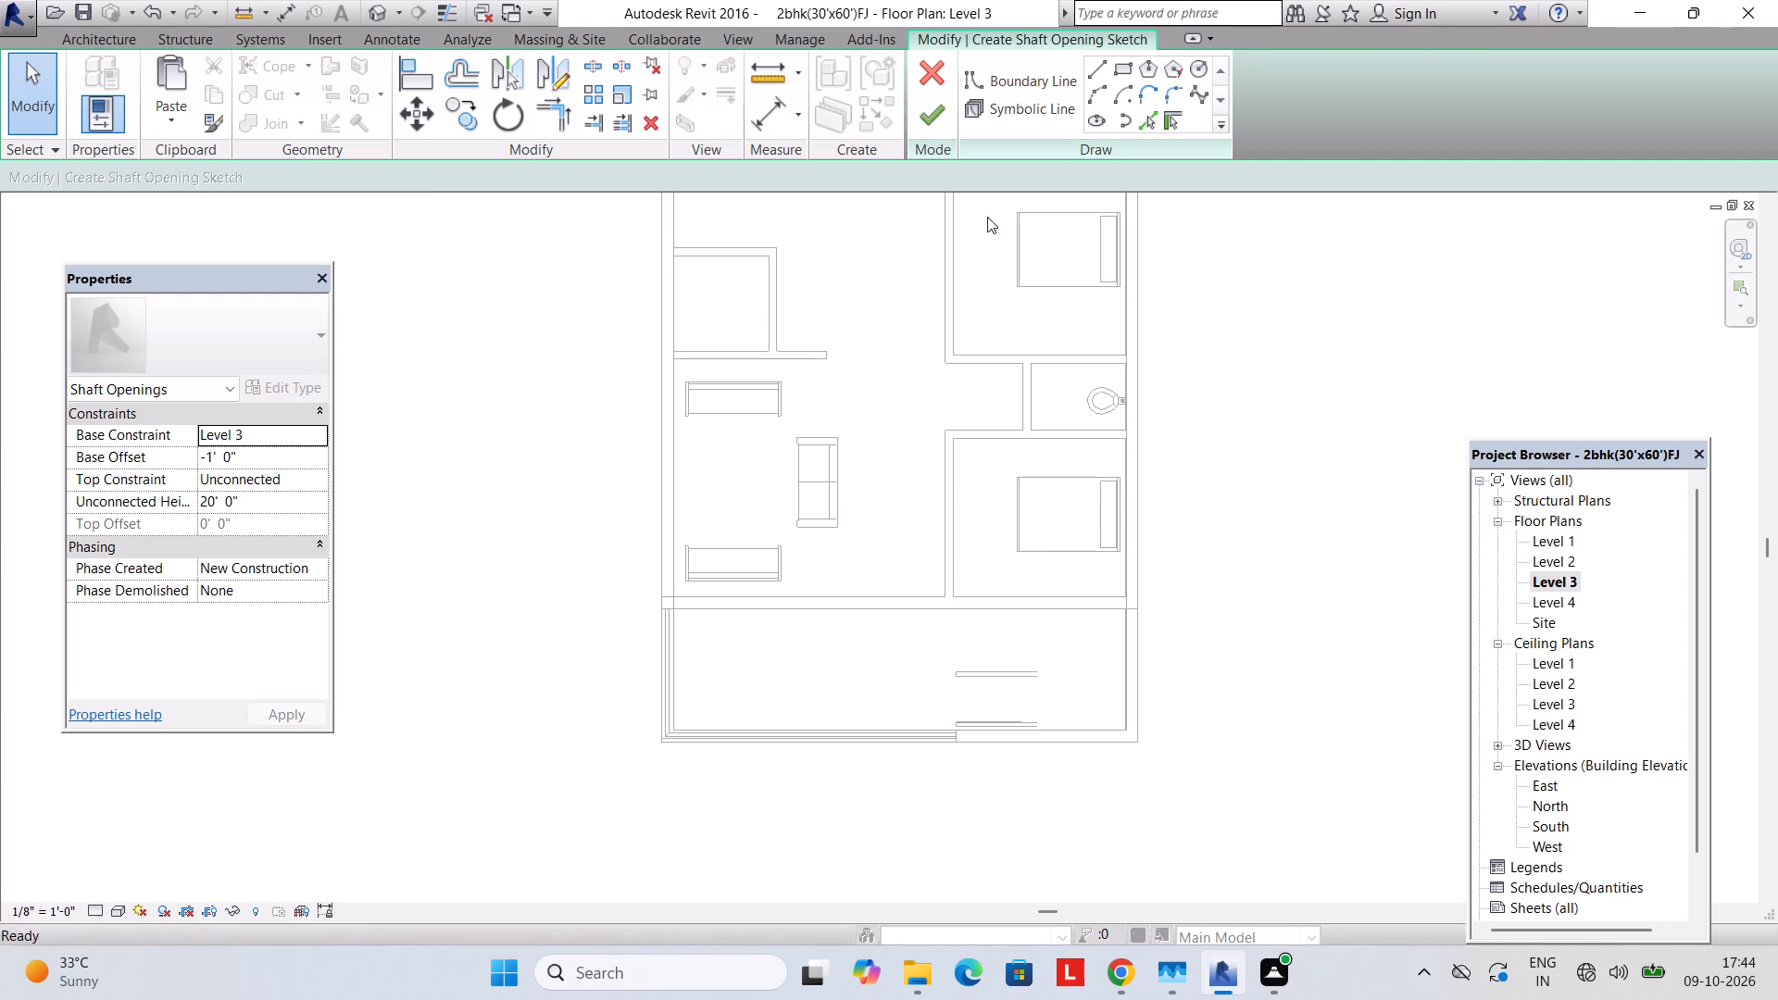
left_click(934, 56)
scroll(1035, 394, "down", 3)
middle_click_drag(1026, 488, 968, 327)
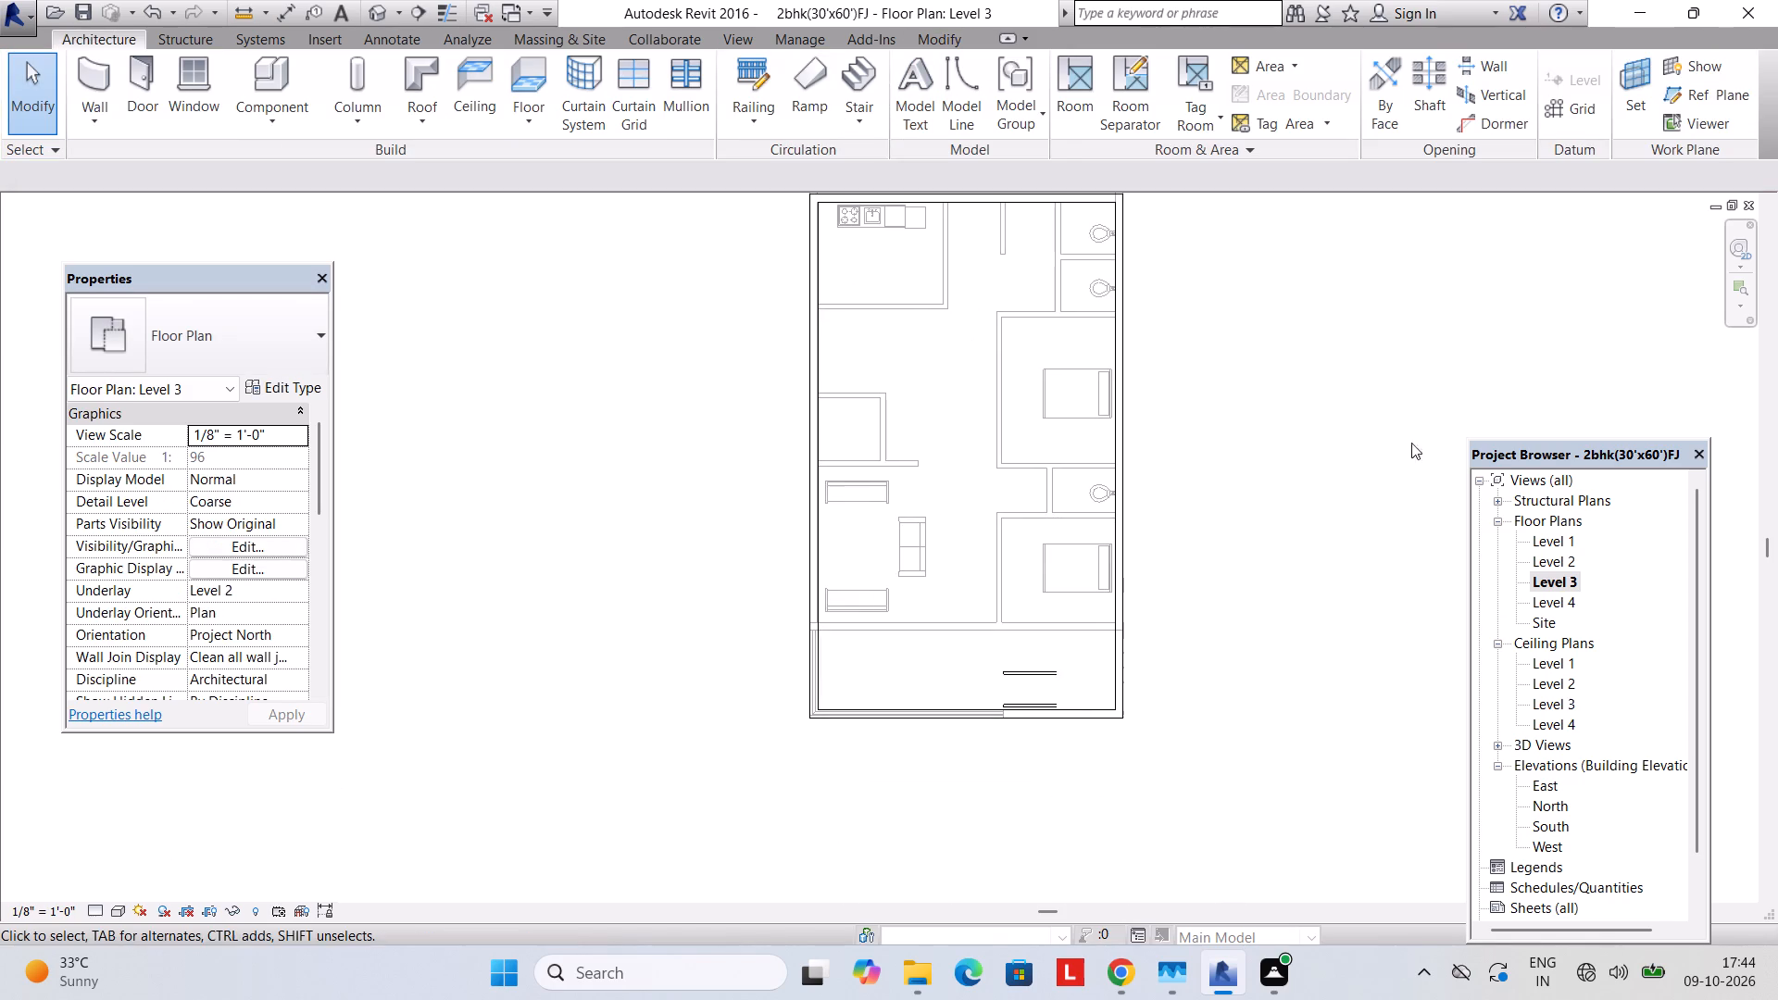
Open the Level 2 floor plan at the front staircase.
double_click(1552, 569)
middle_click_drag(1081, 569, 1039, 569)
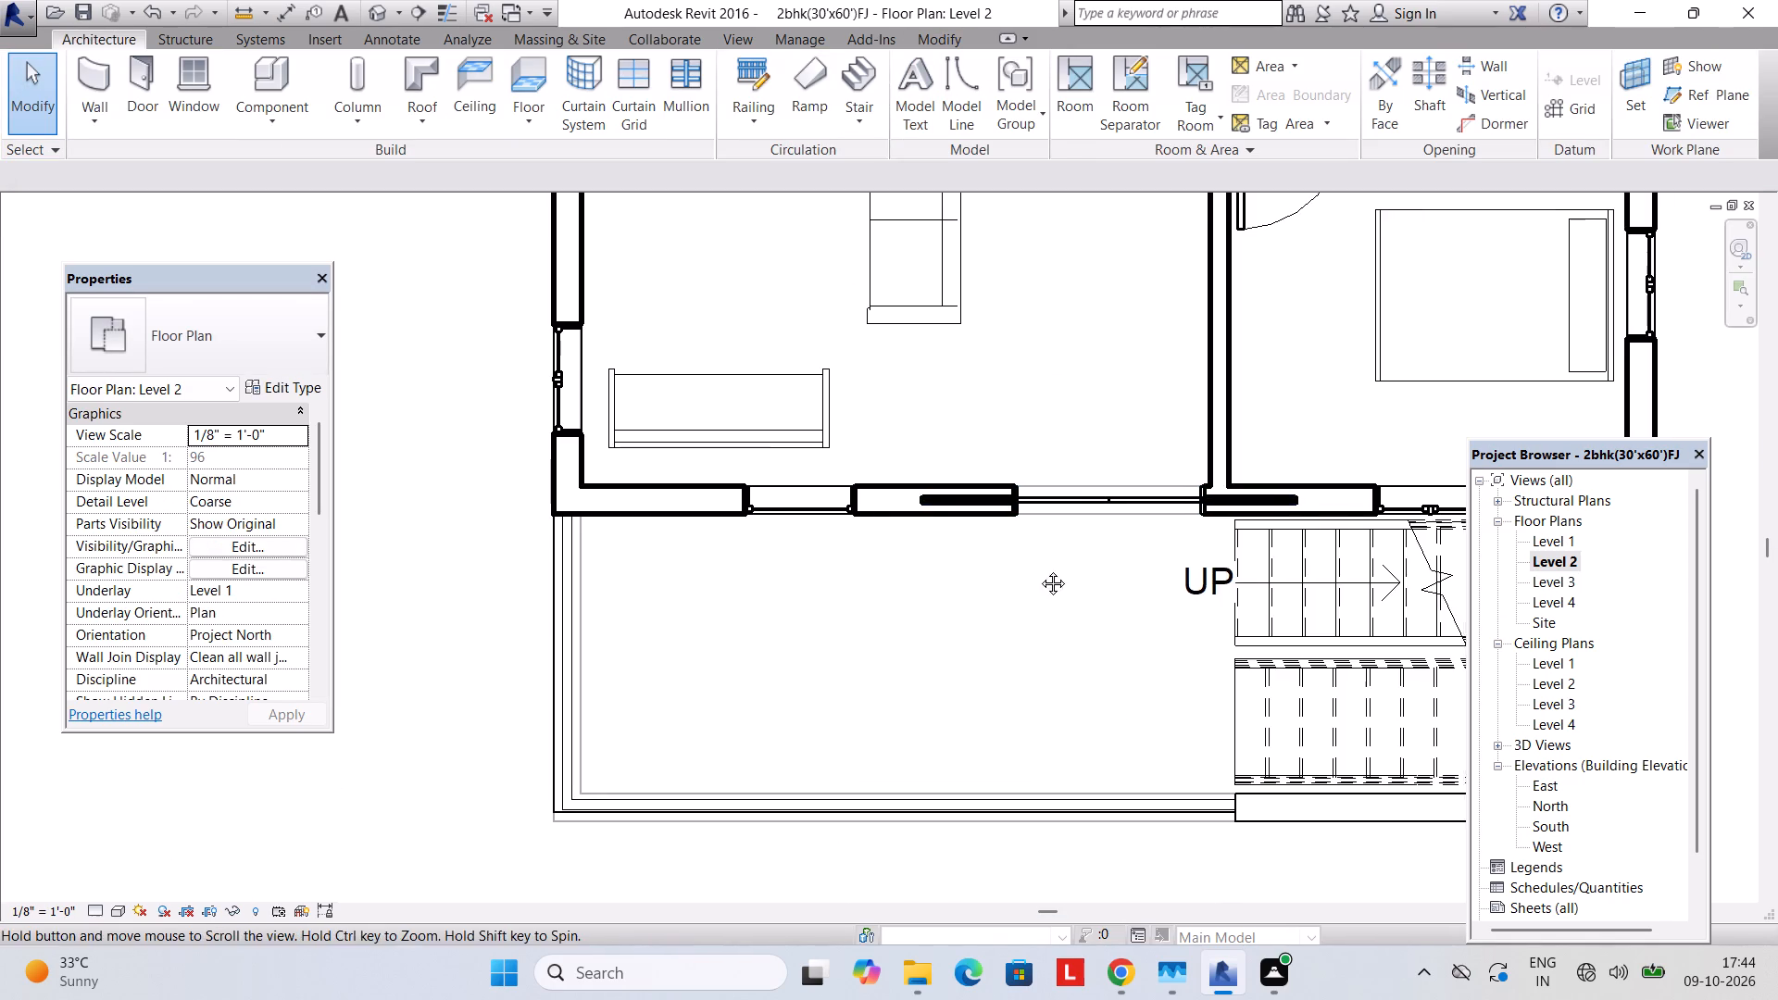
middle_click_drag(1039, 569, 843, 556)
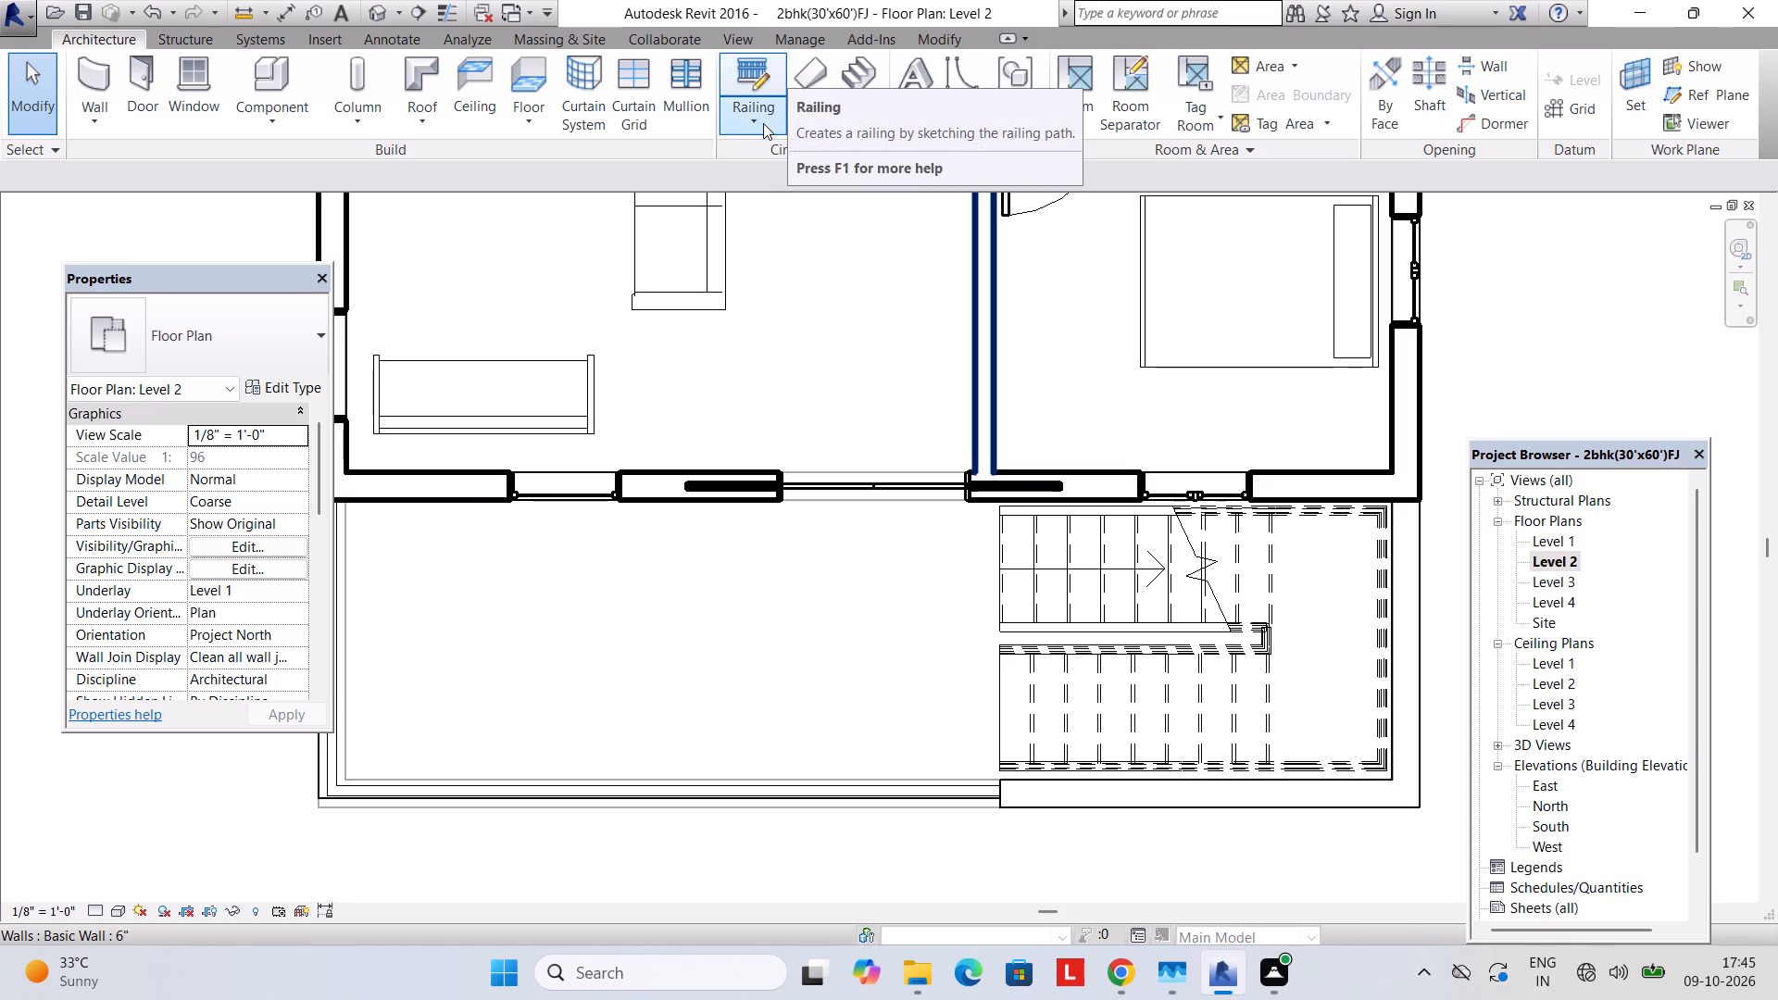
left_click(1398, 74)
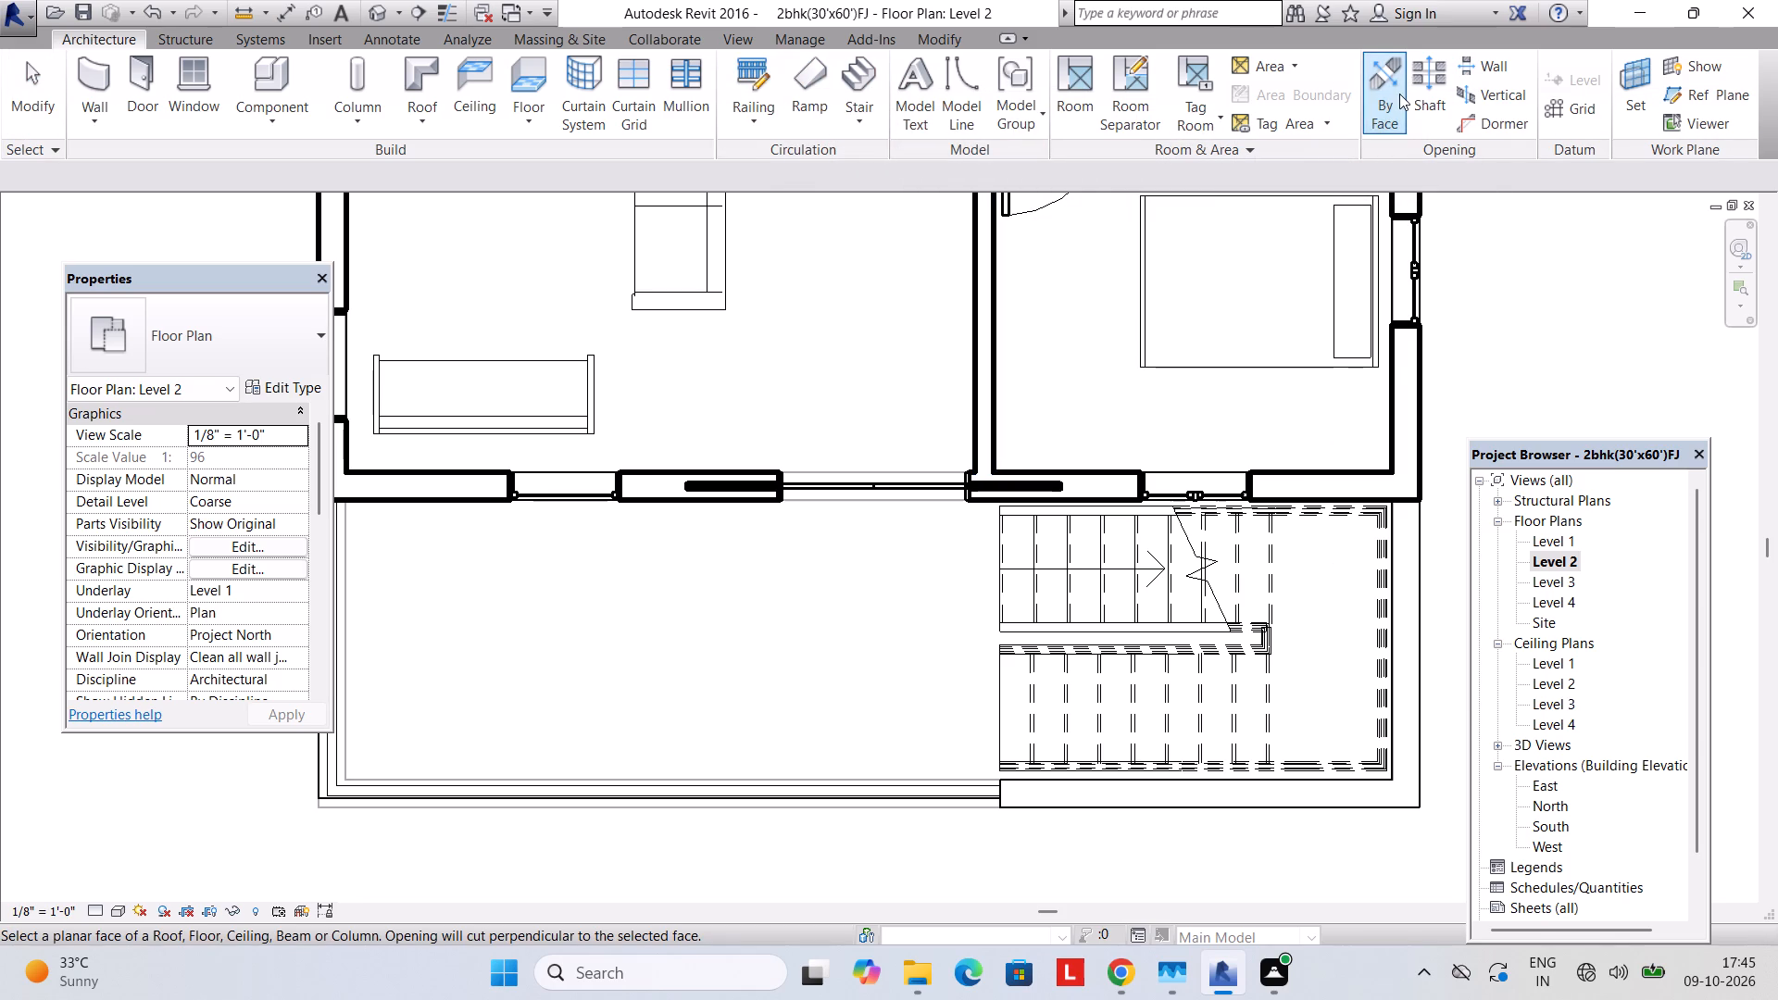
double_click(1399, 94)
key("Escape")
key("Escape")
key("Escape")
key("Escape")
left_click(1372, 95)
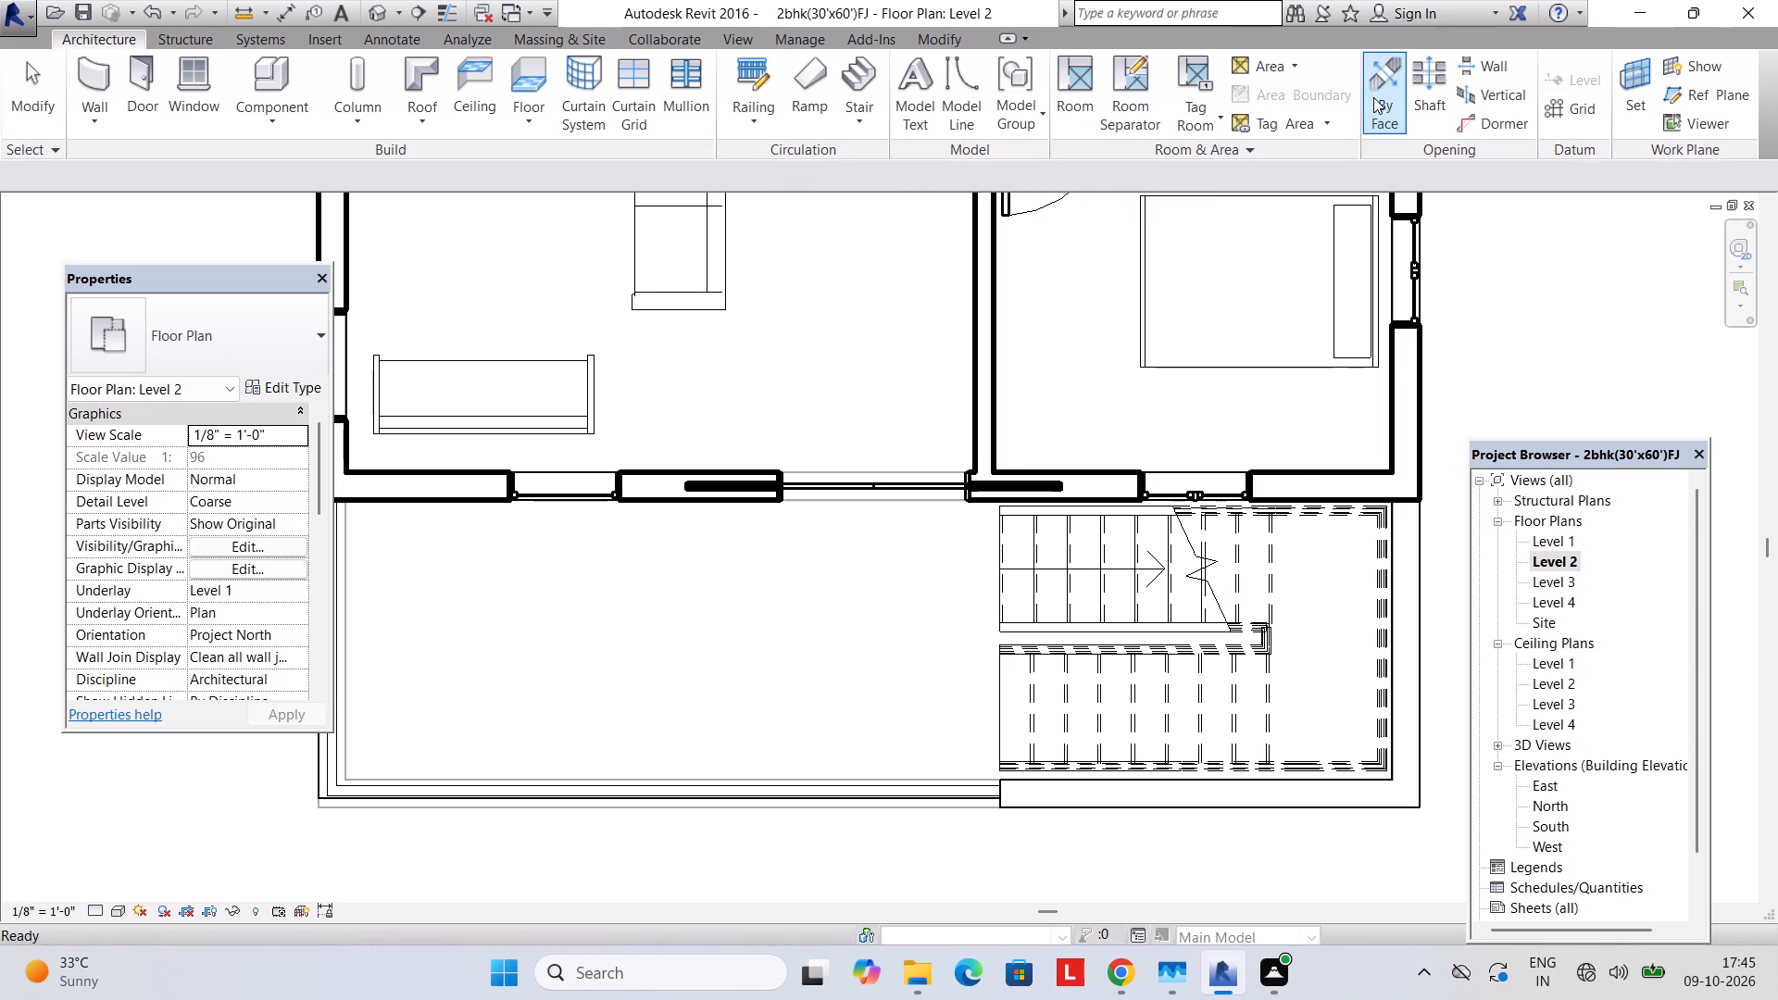
Create a rectangular shaft opening around the entire front staircase from Level 2, with -1' 0" base offset and 20' 0" unconnected height.
double_click(1556, 557)
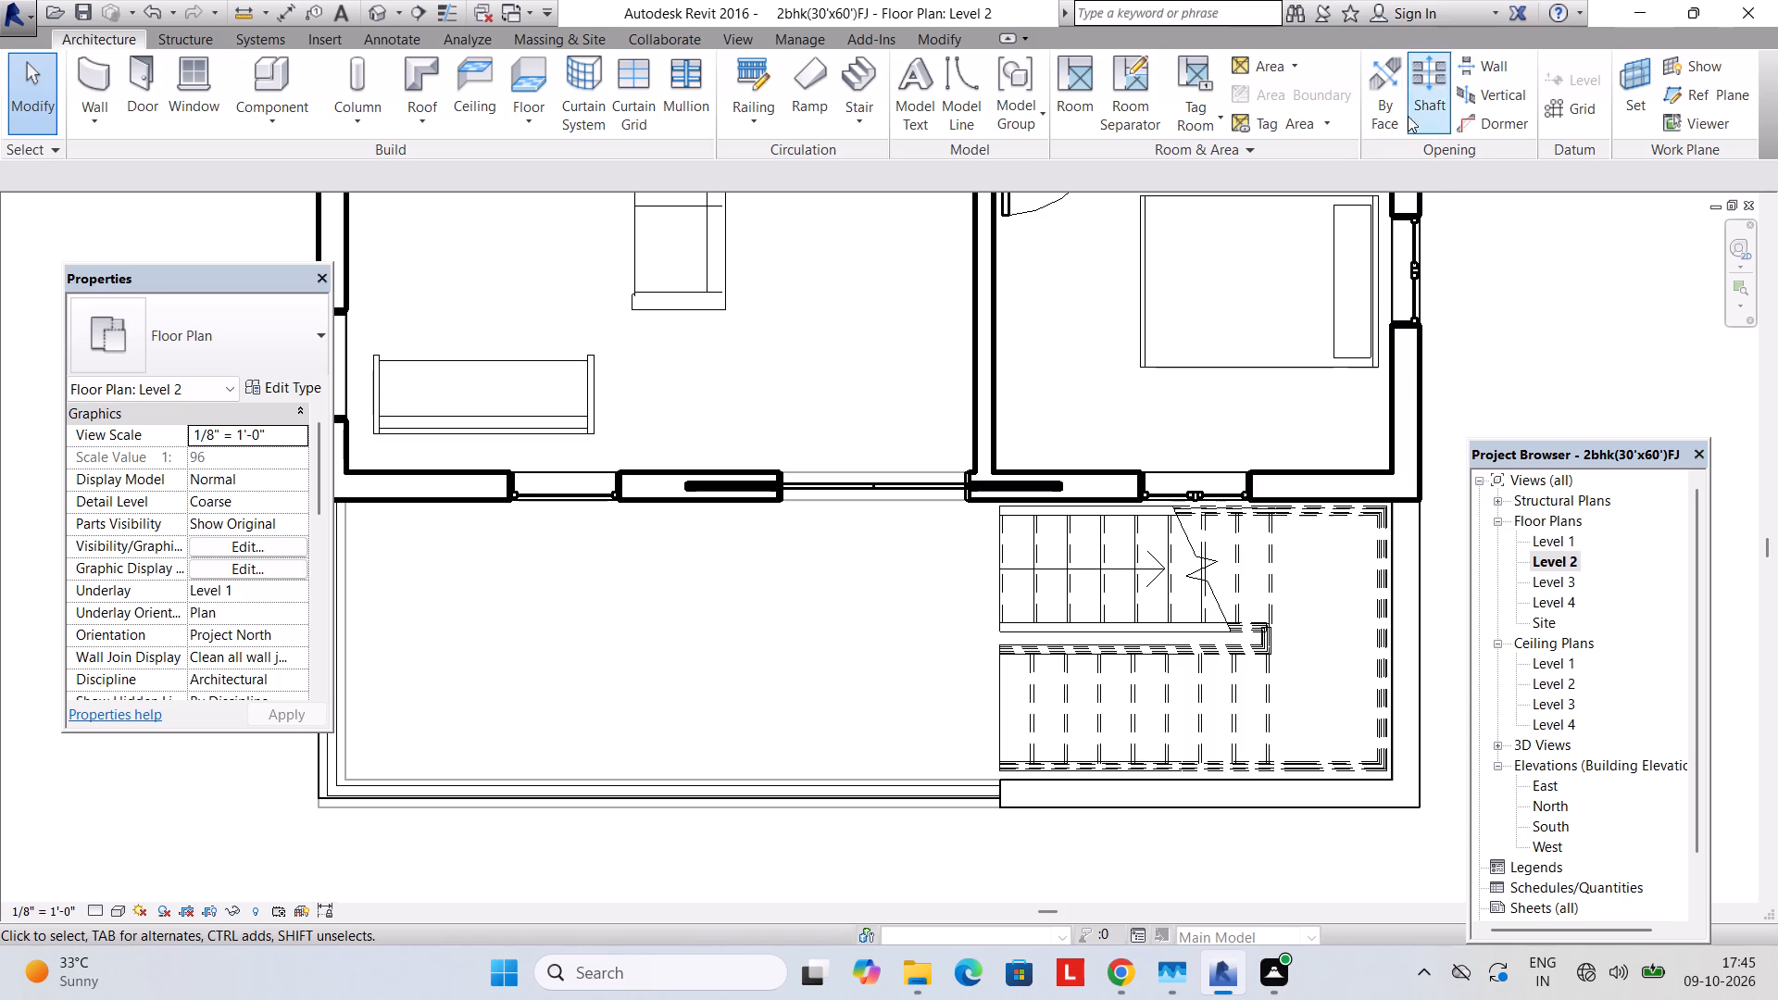
left_click(1425, 98)
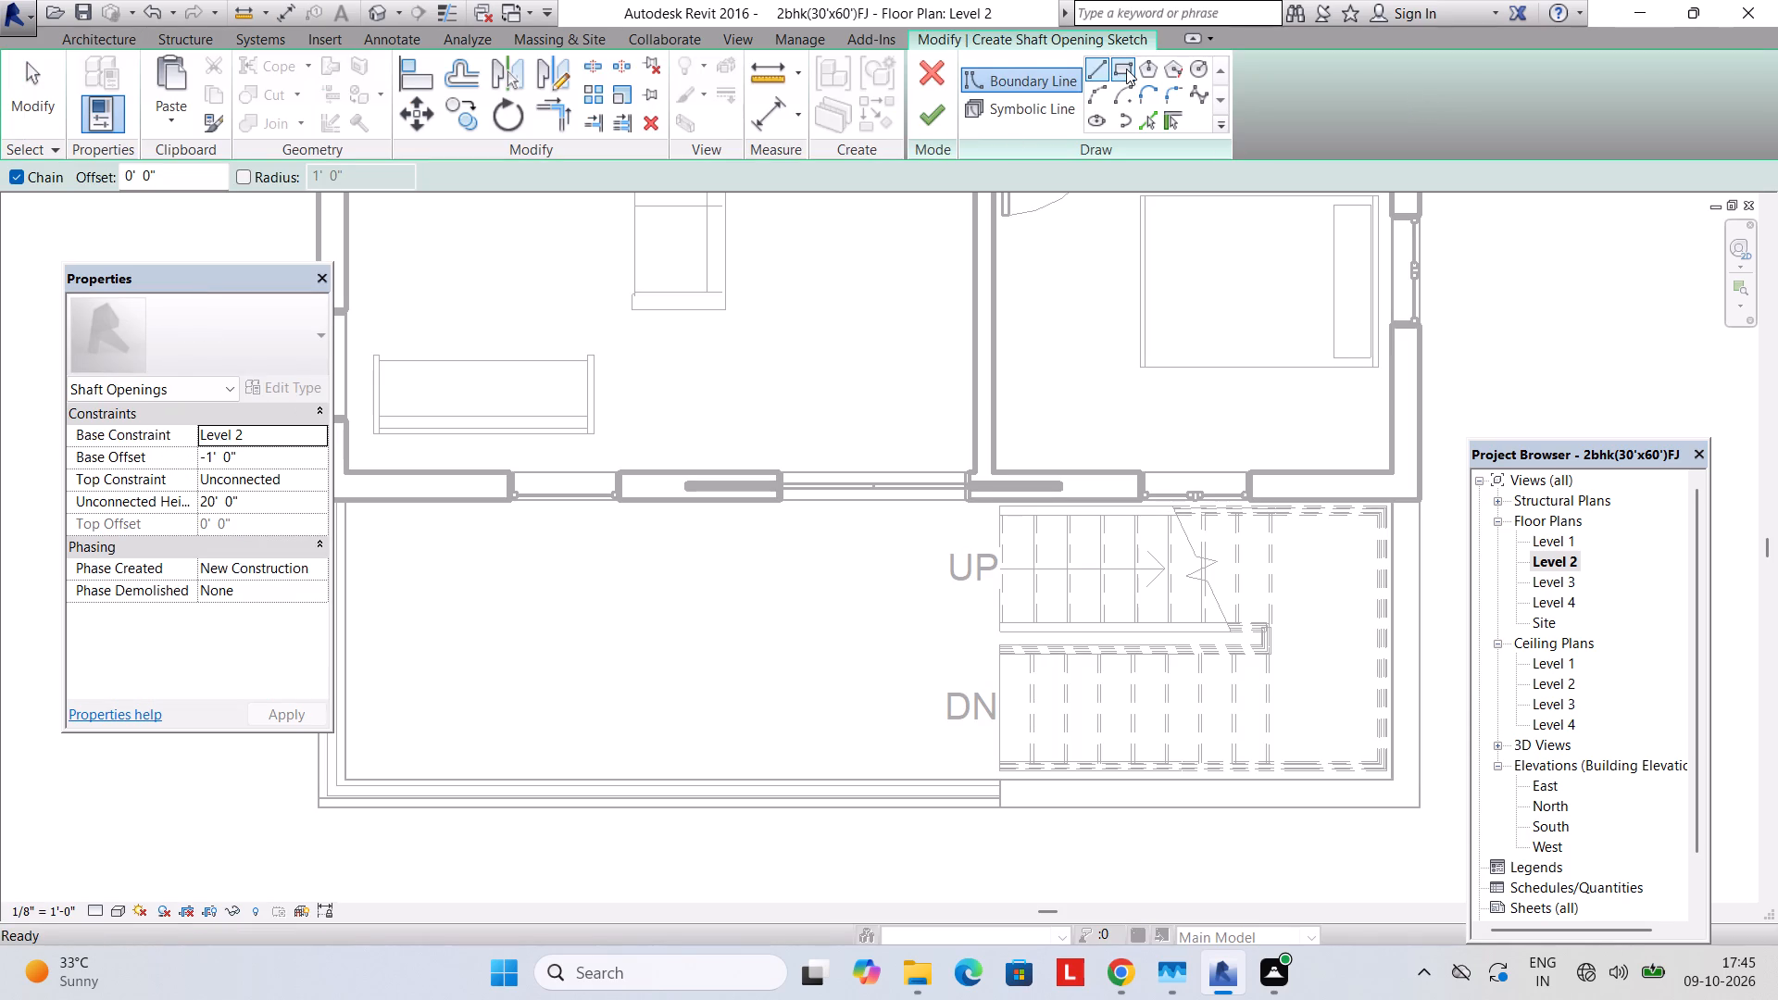
left_click(1126, 69)
scroll(1304, 622, "up", 5)
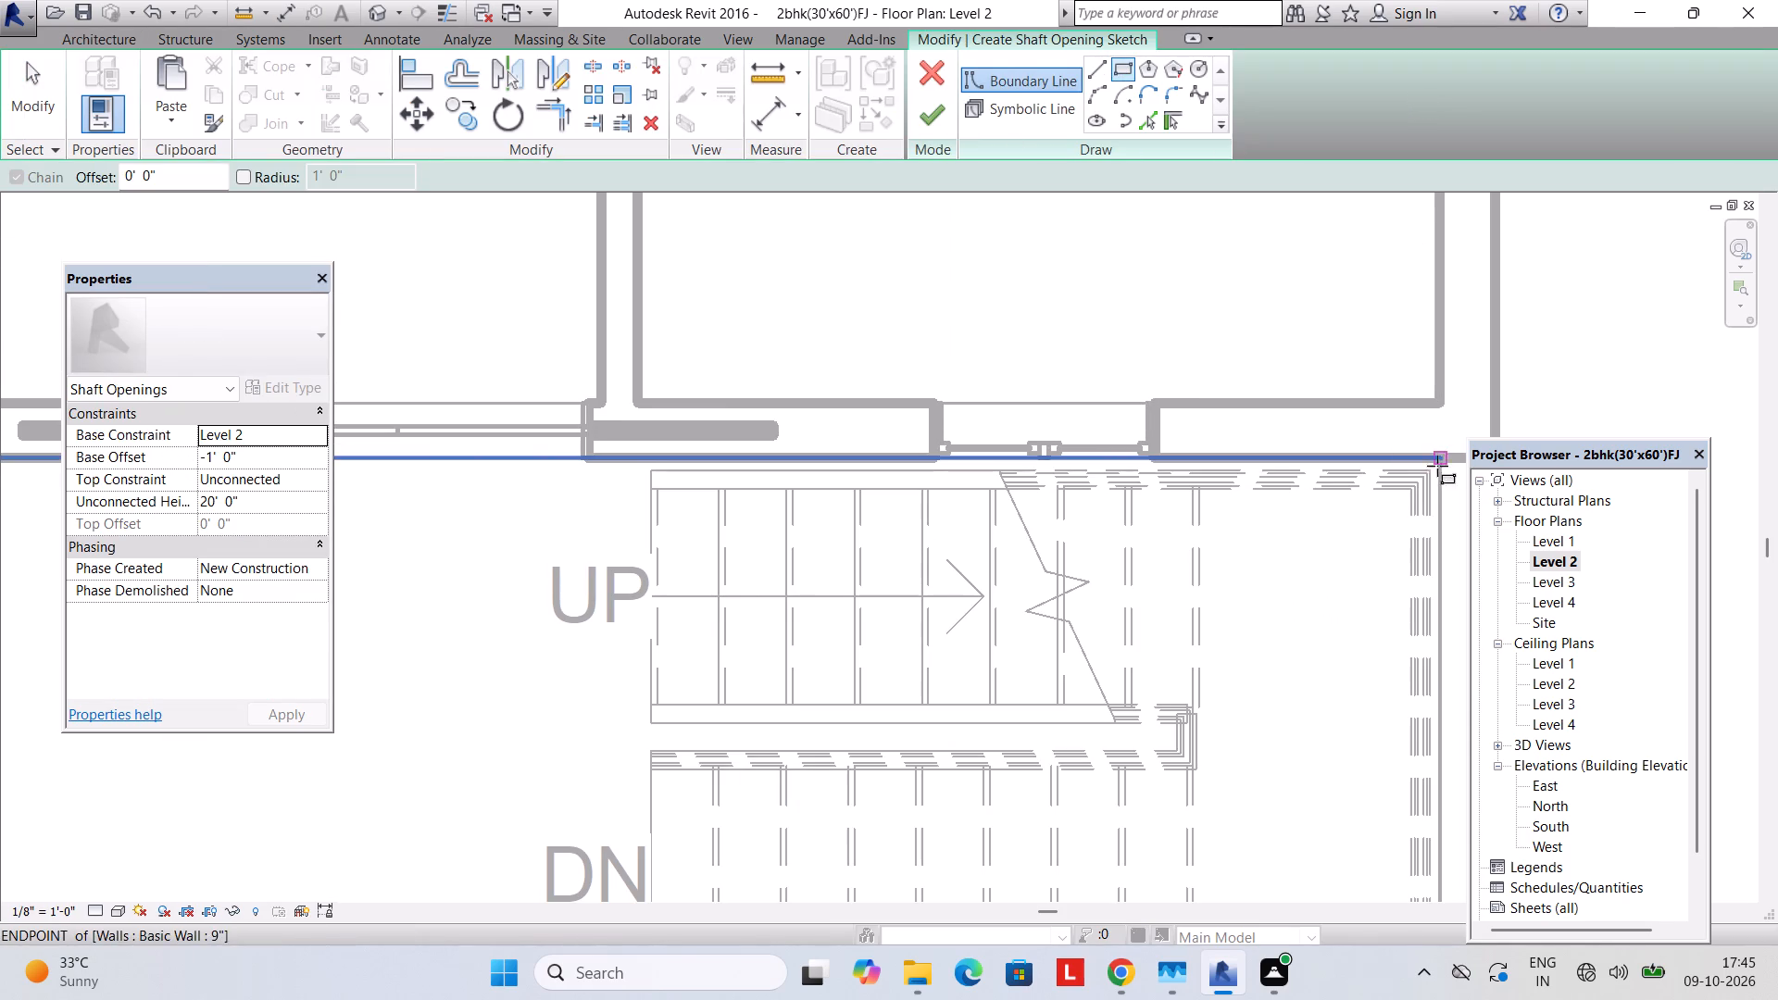
left_click_drag(1445, 461, 1435, 466)
scroll(1040, 648, "down", 3)
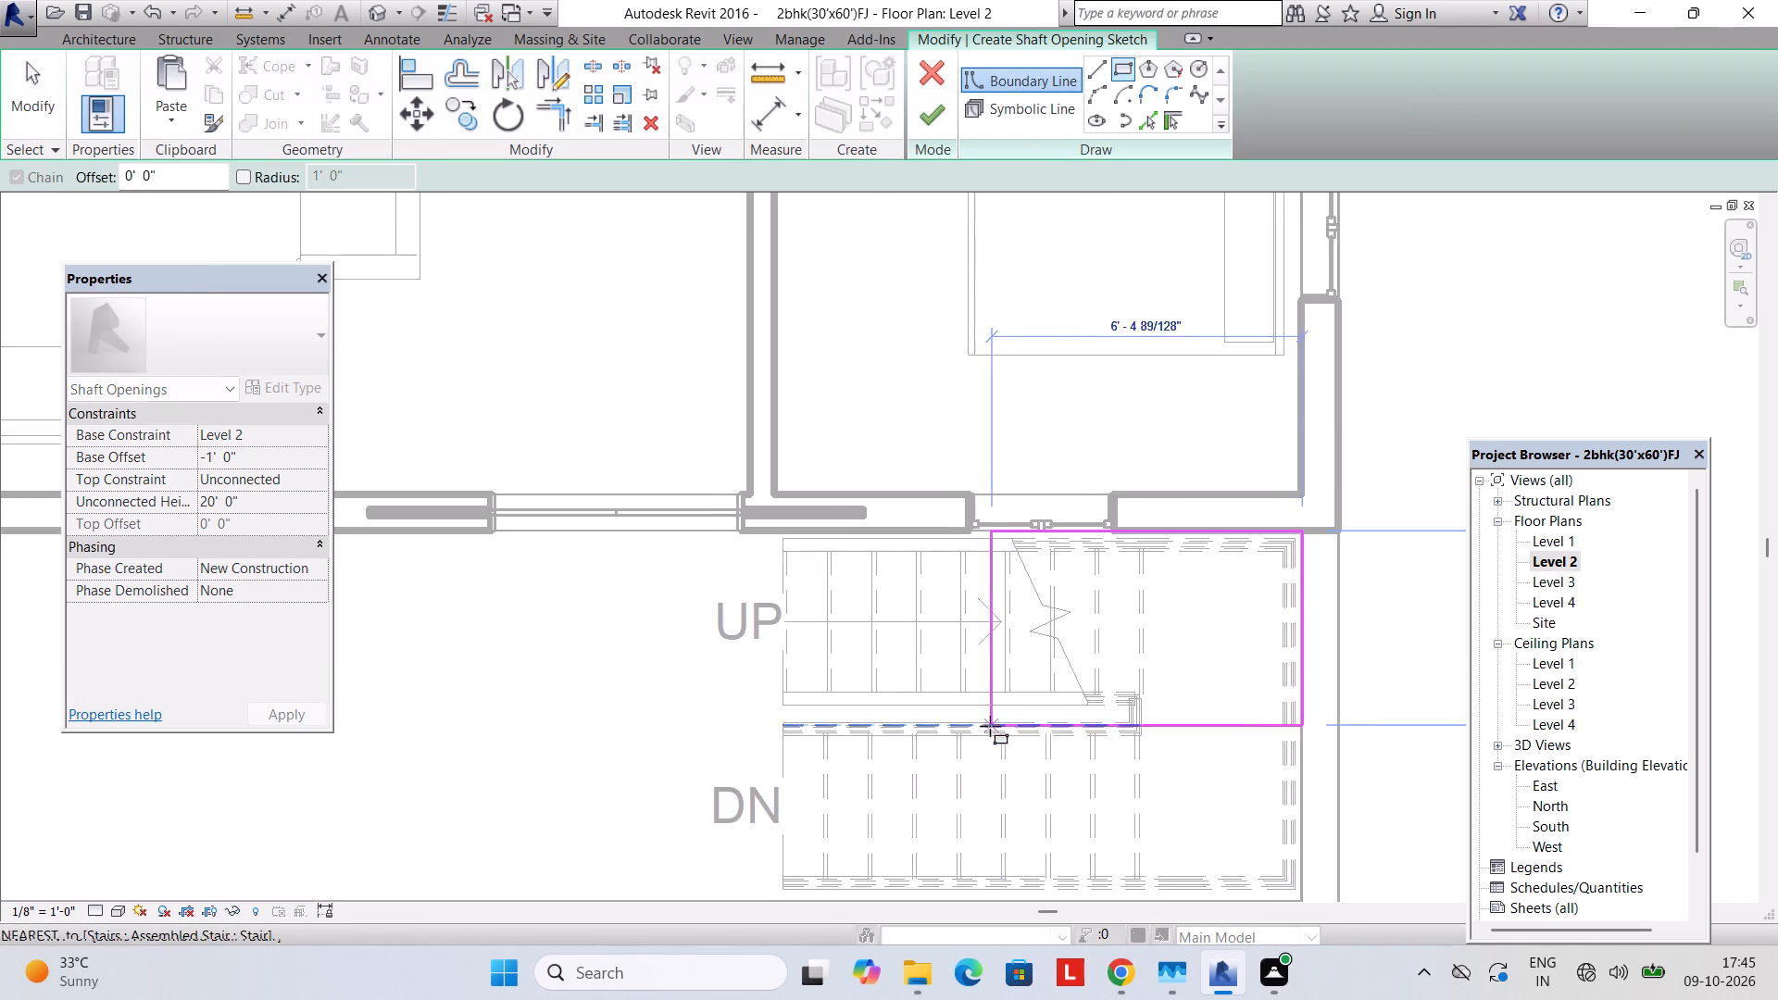
middle_click_drag(988, 724, 982, 590)
scroll(748, 766, "up", 3)
scroll(823, 774, "up", 2)
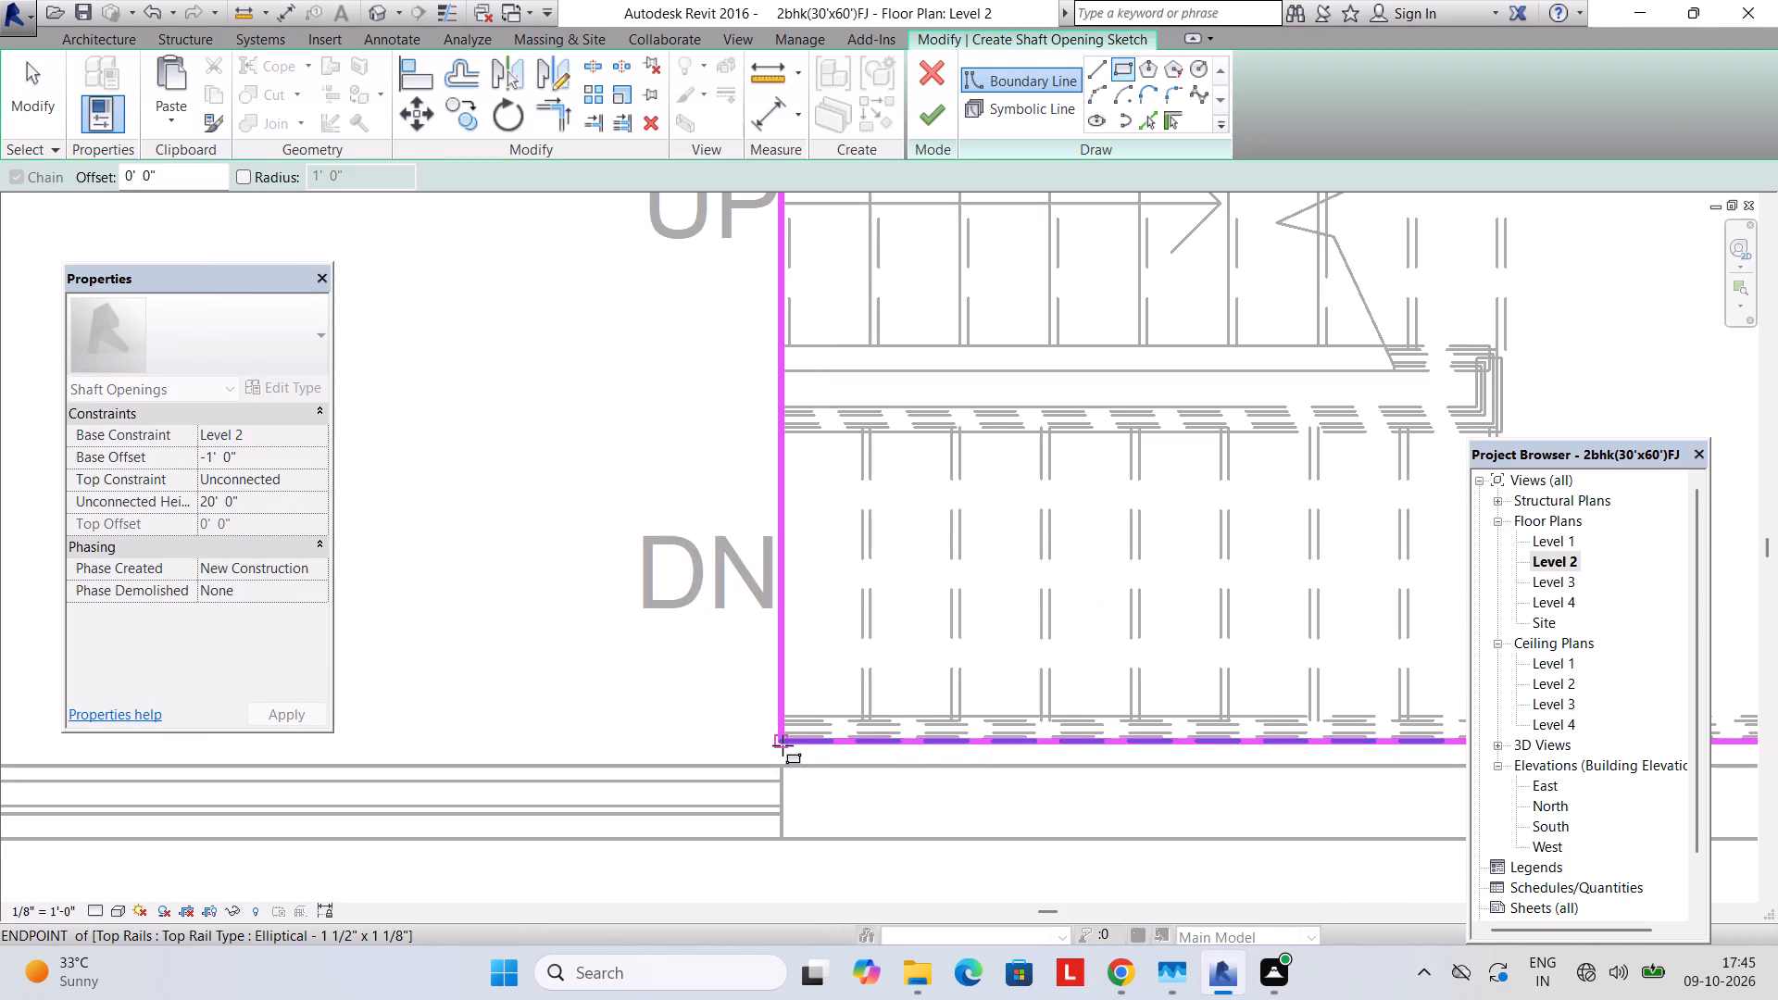
left_click(783, 745)
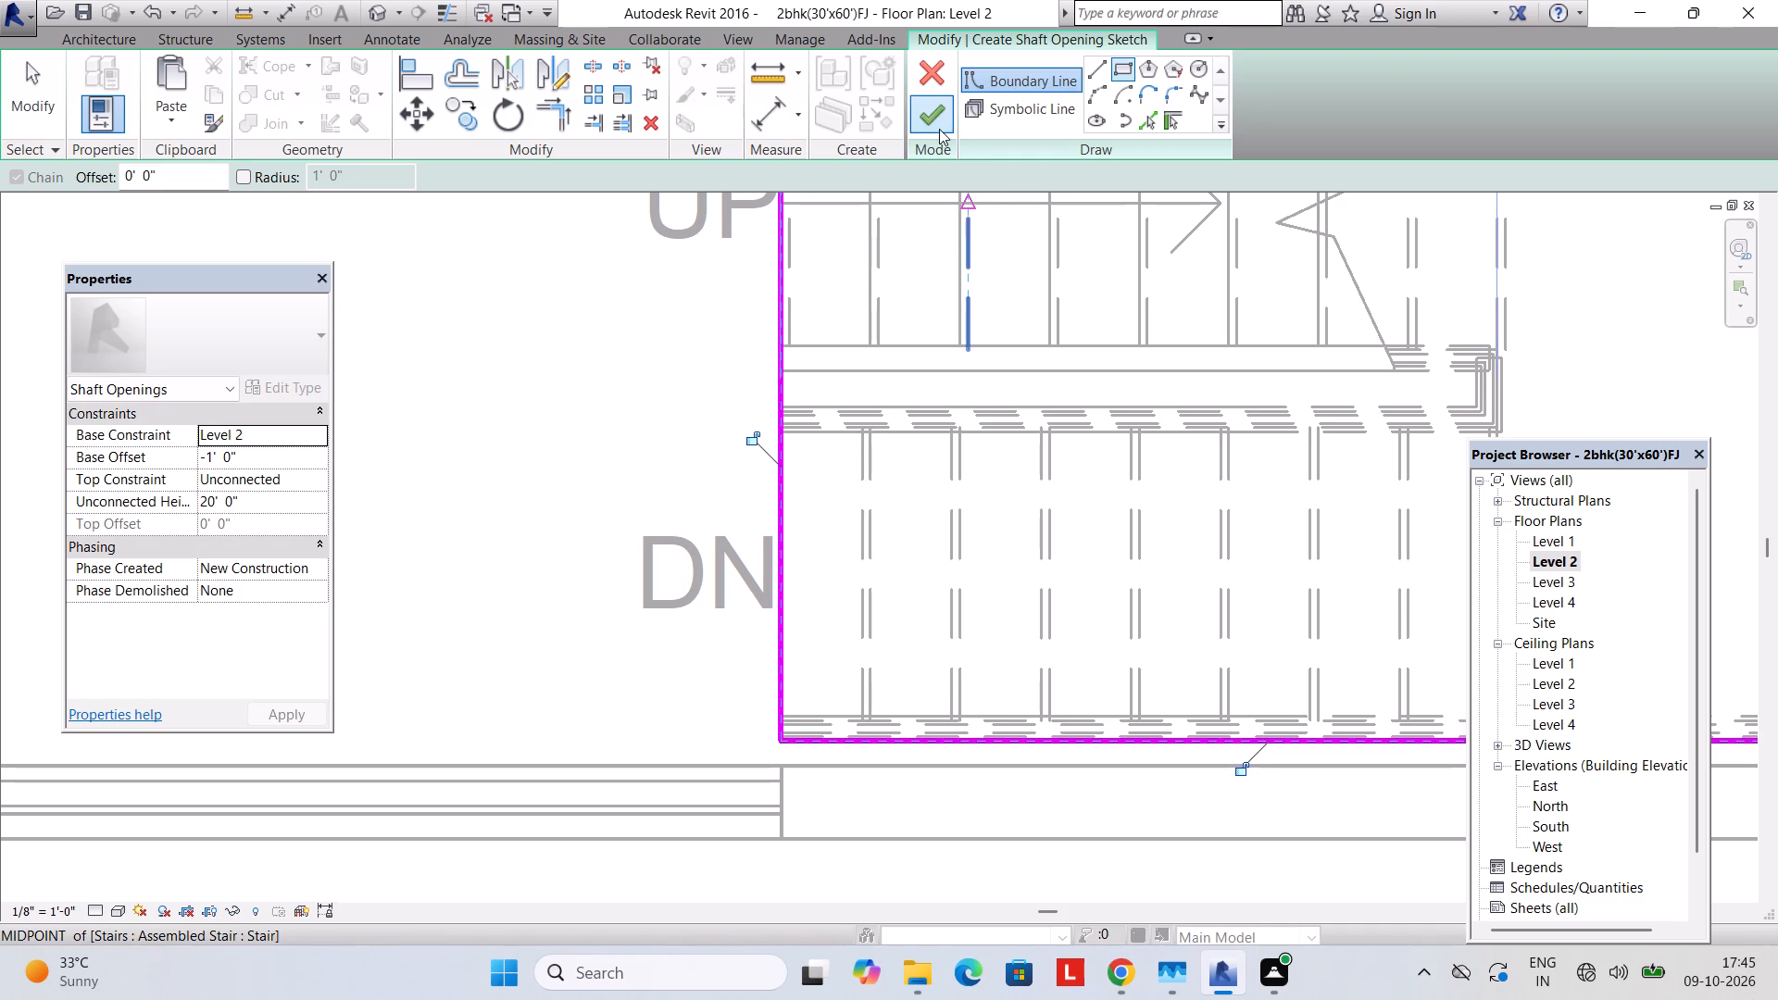
left_click(933, 114)
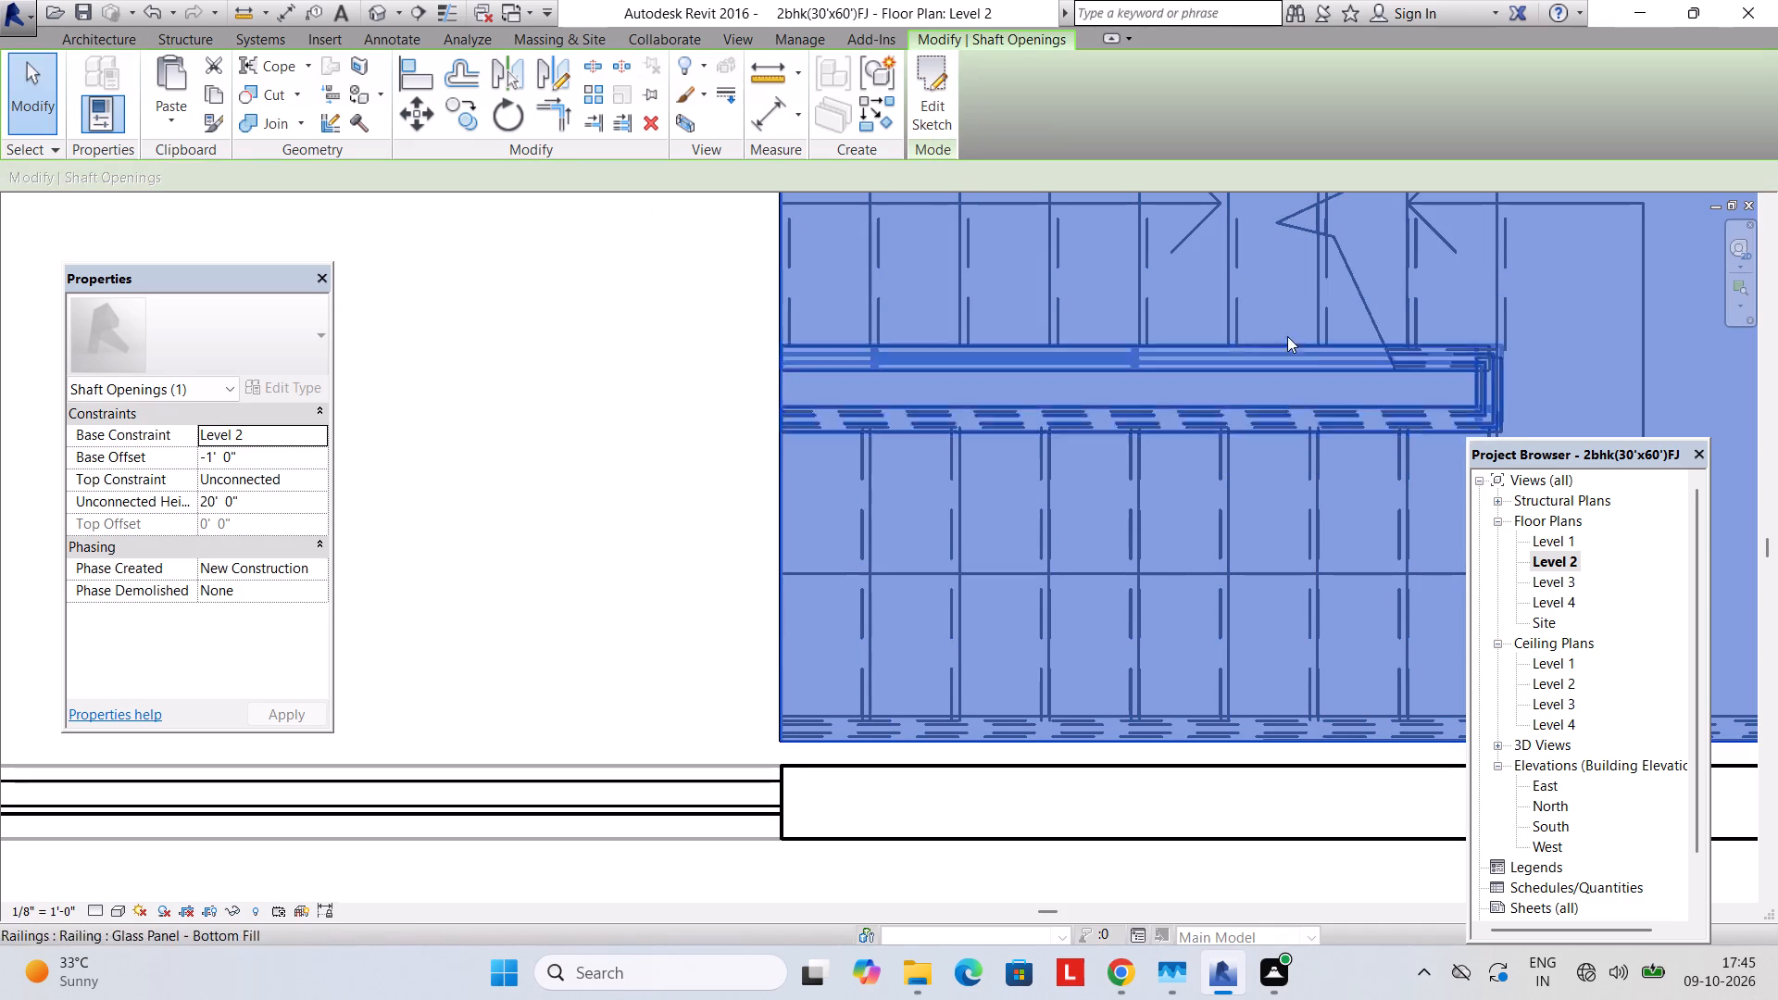
key("Escape")
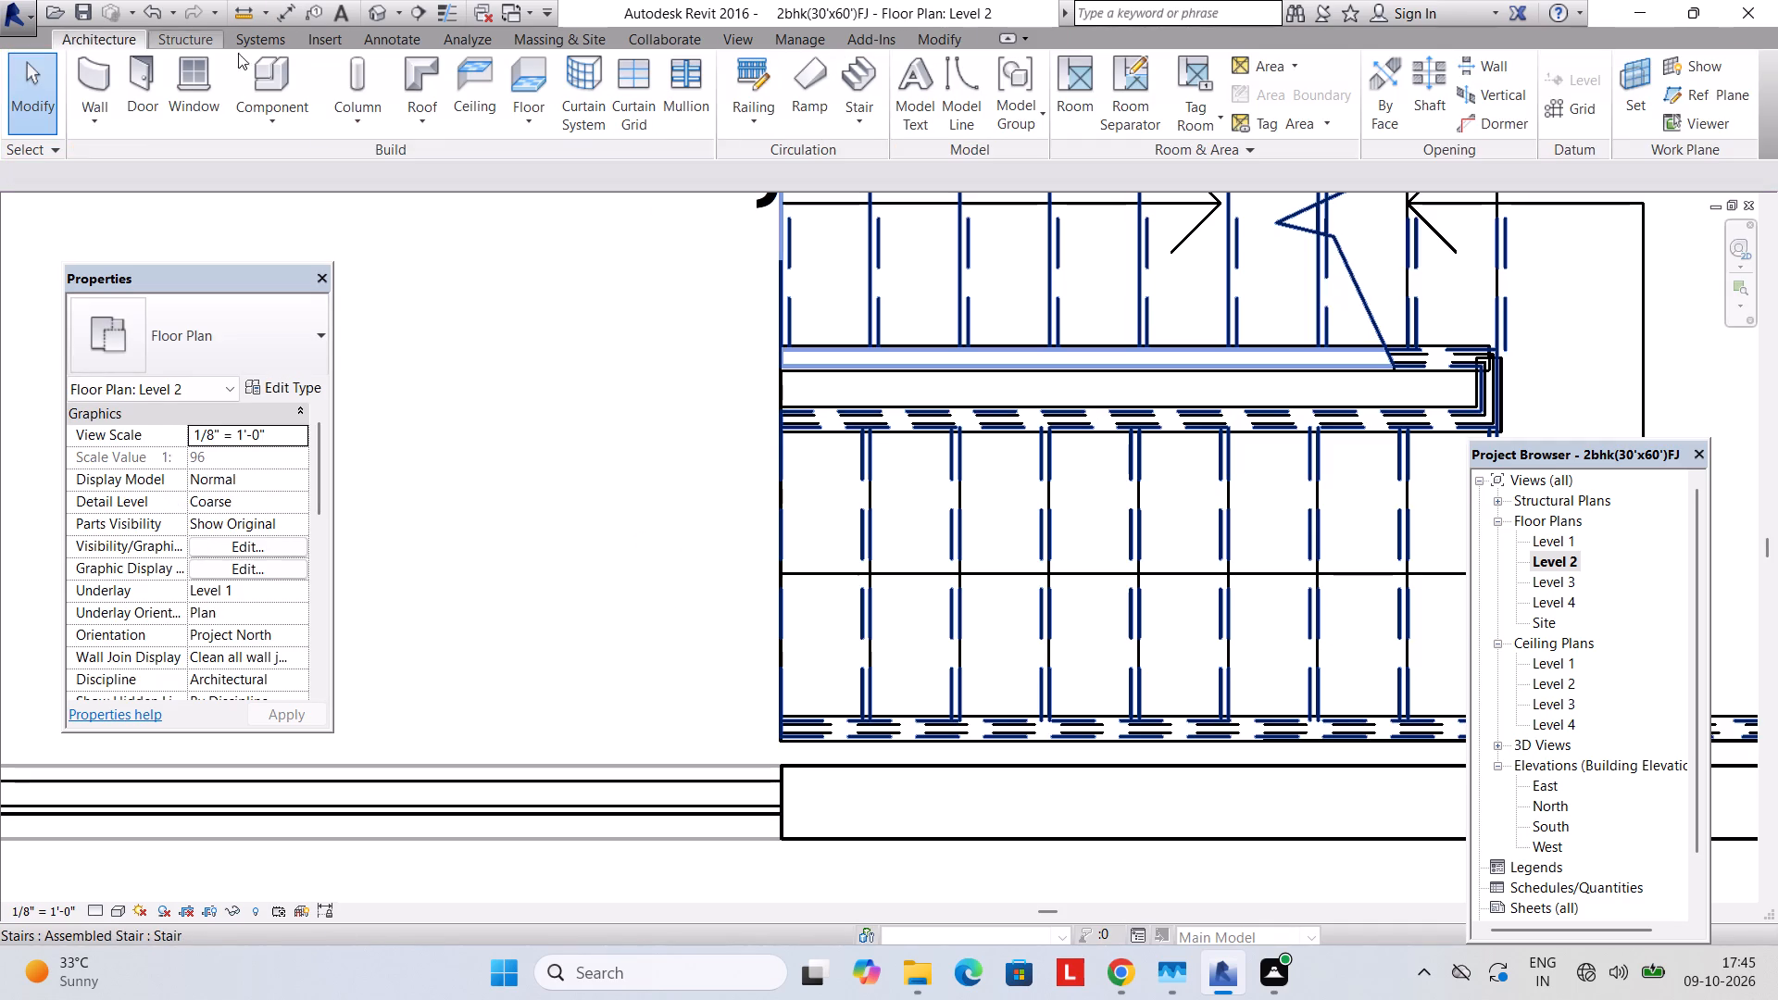
Open the 3D view and examine how the shaft opening cuts the slabs around the front staircases.
left_click(745, 26)
left_click(735, 47)
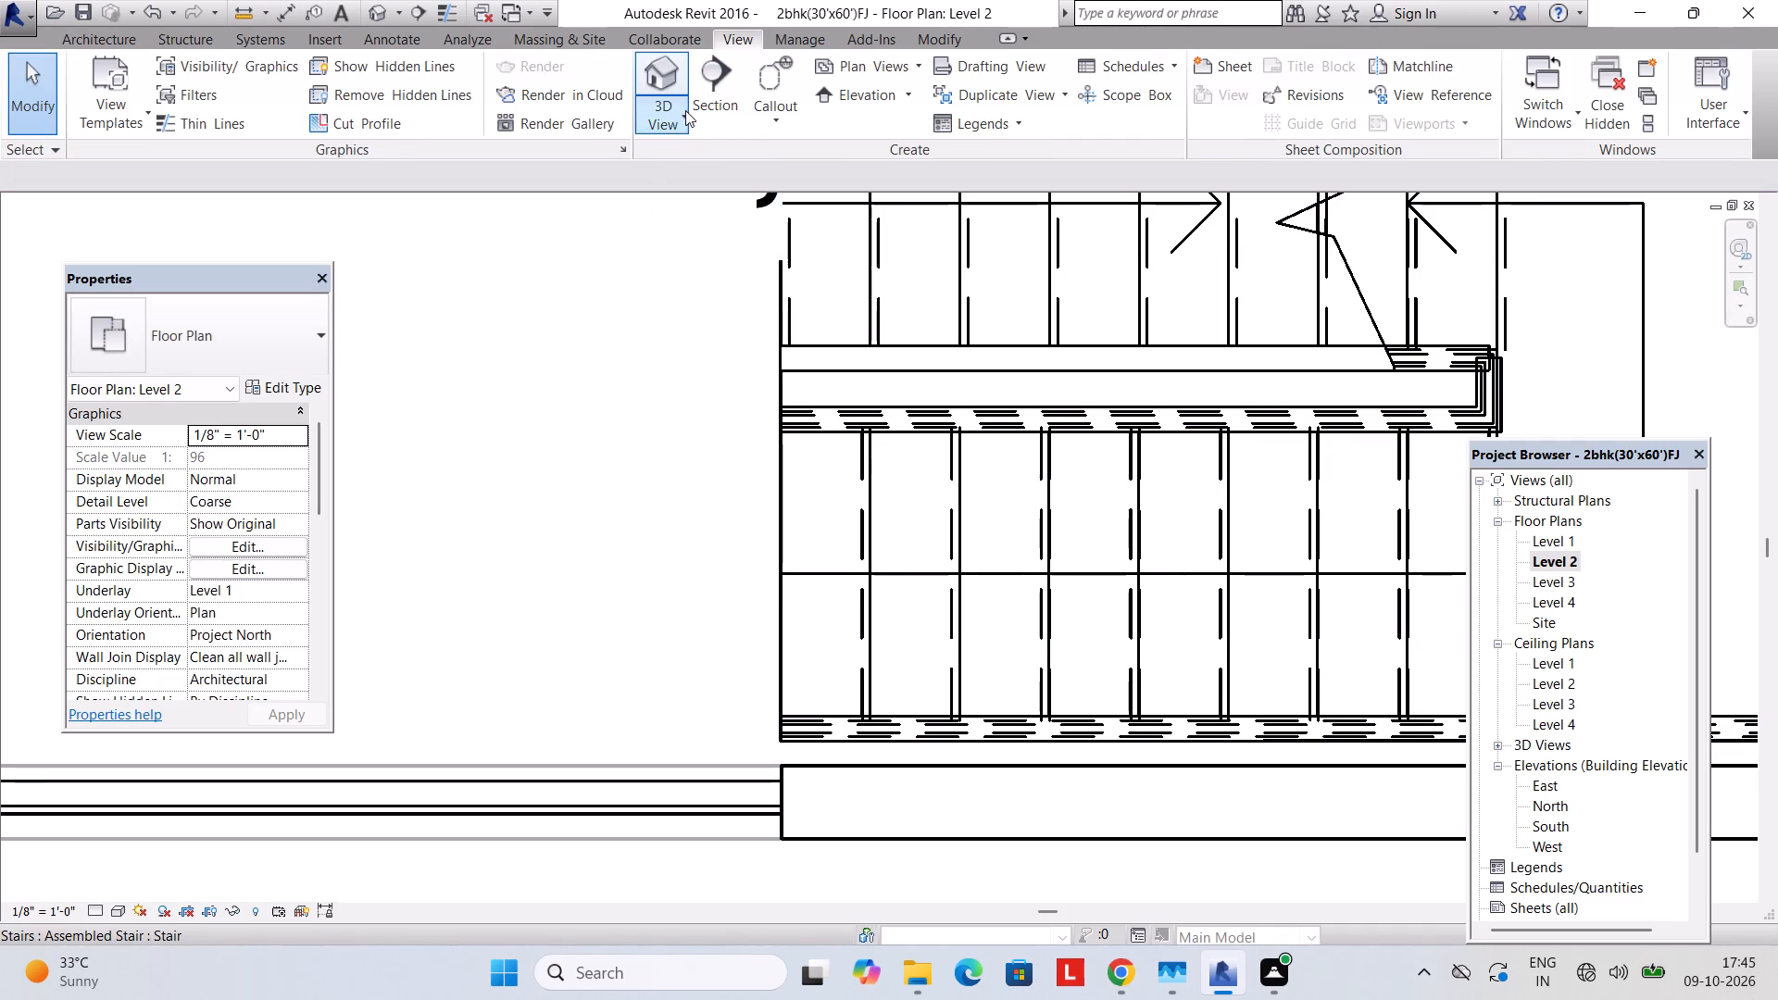
left_click(685, 110)
left_click(680, 141)
middle_click_drag(825, 429, 917, 751, "shift")
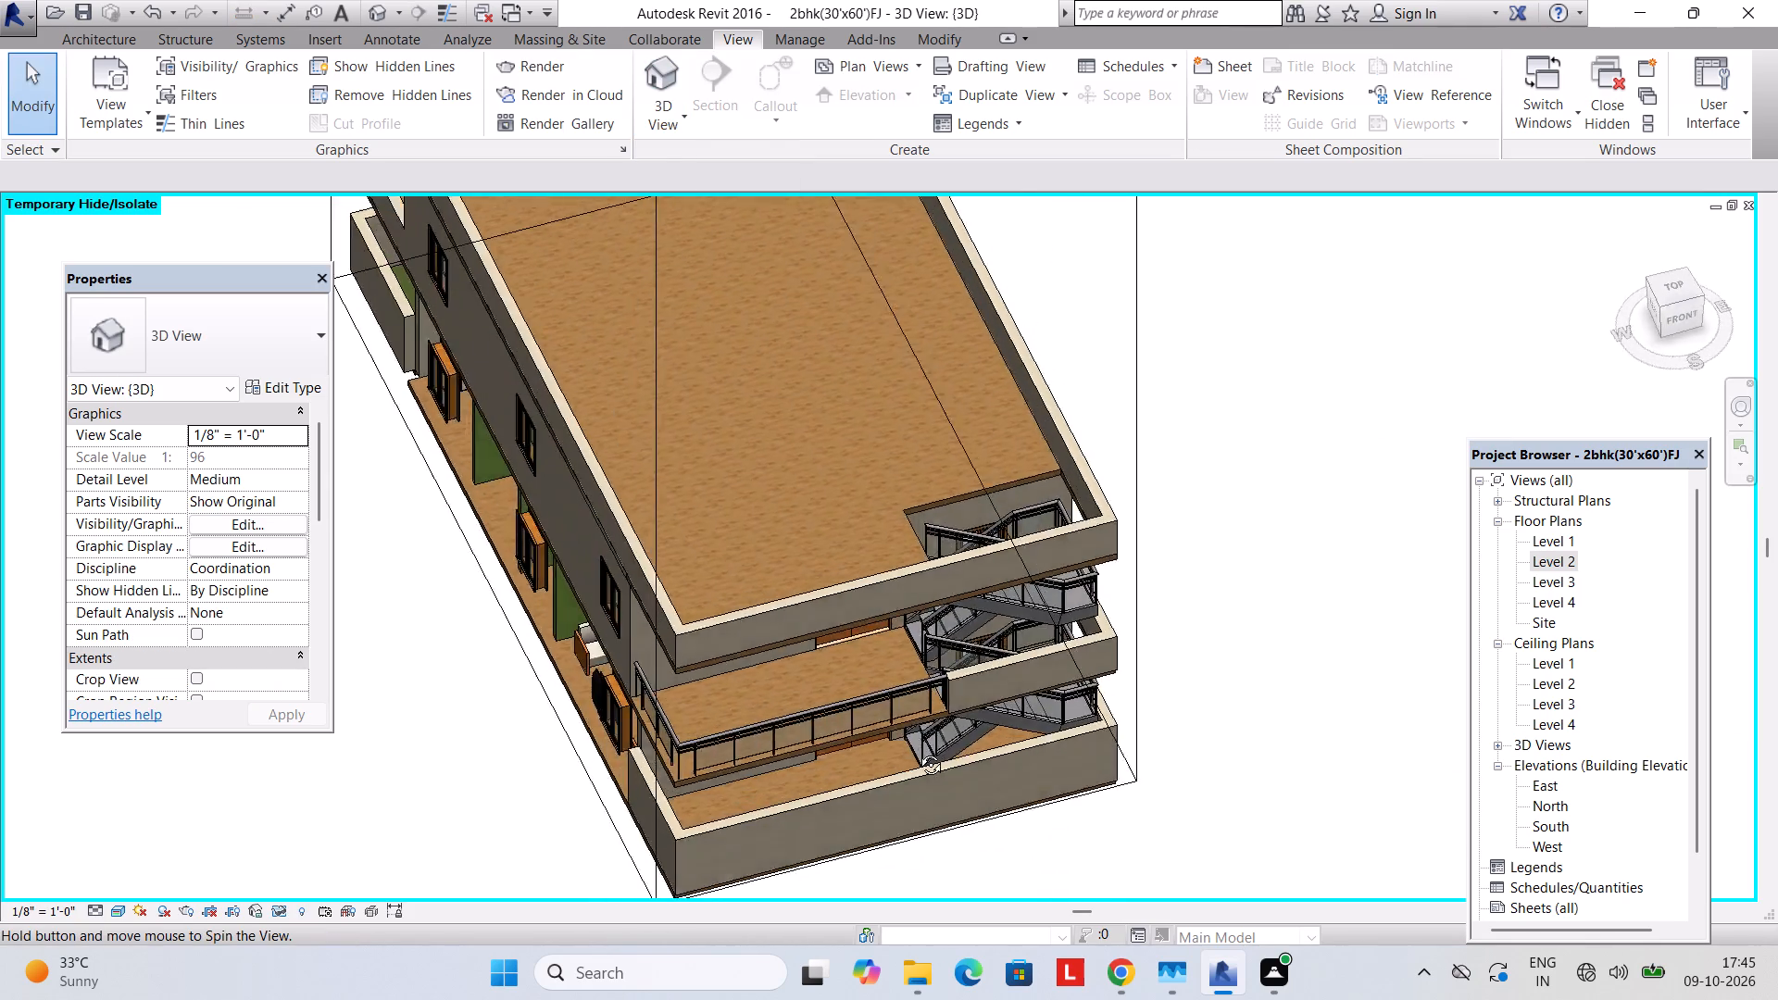
middle_click_drag(917, 751, 1008, 740, "shift")
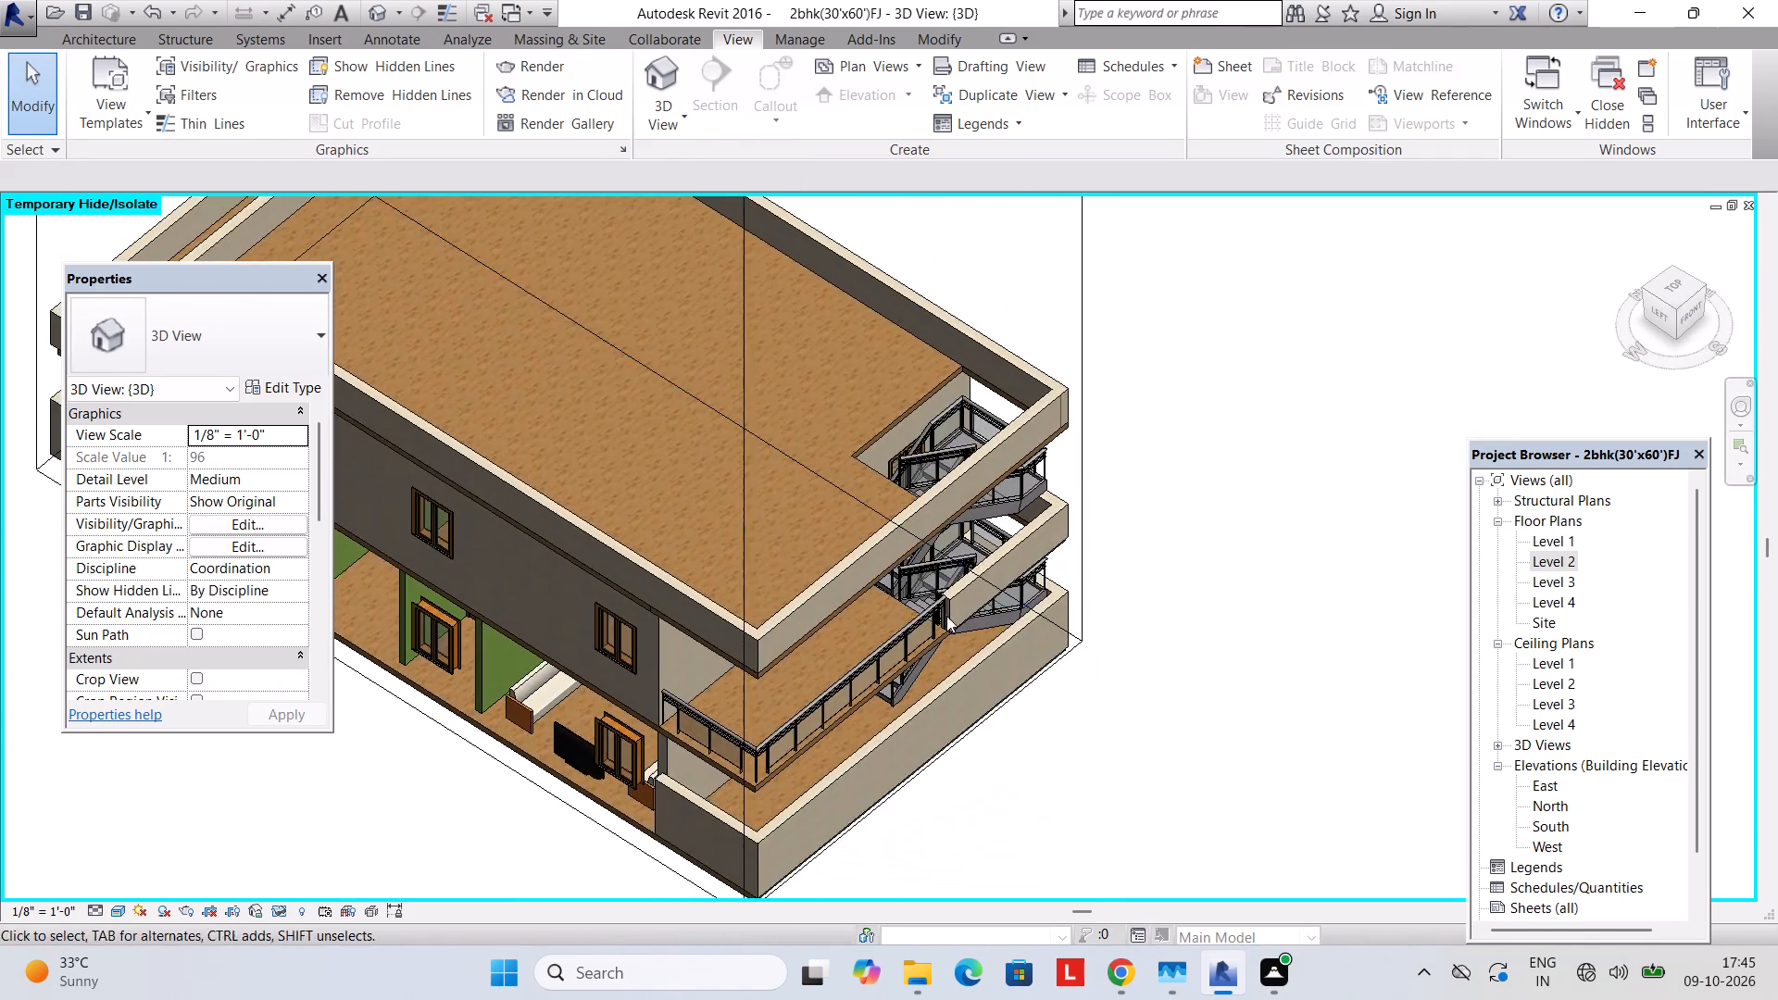
scroll(928, 576, "up", 3)
middle_click_drag(925, 572, 999, 612)
scroll(844, 443, "up", 1)
middle_click_drag(844, 443, 924, 646)
middle_click_drag(874, 633, 902, 651)
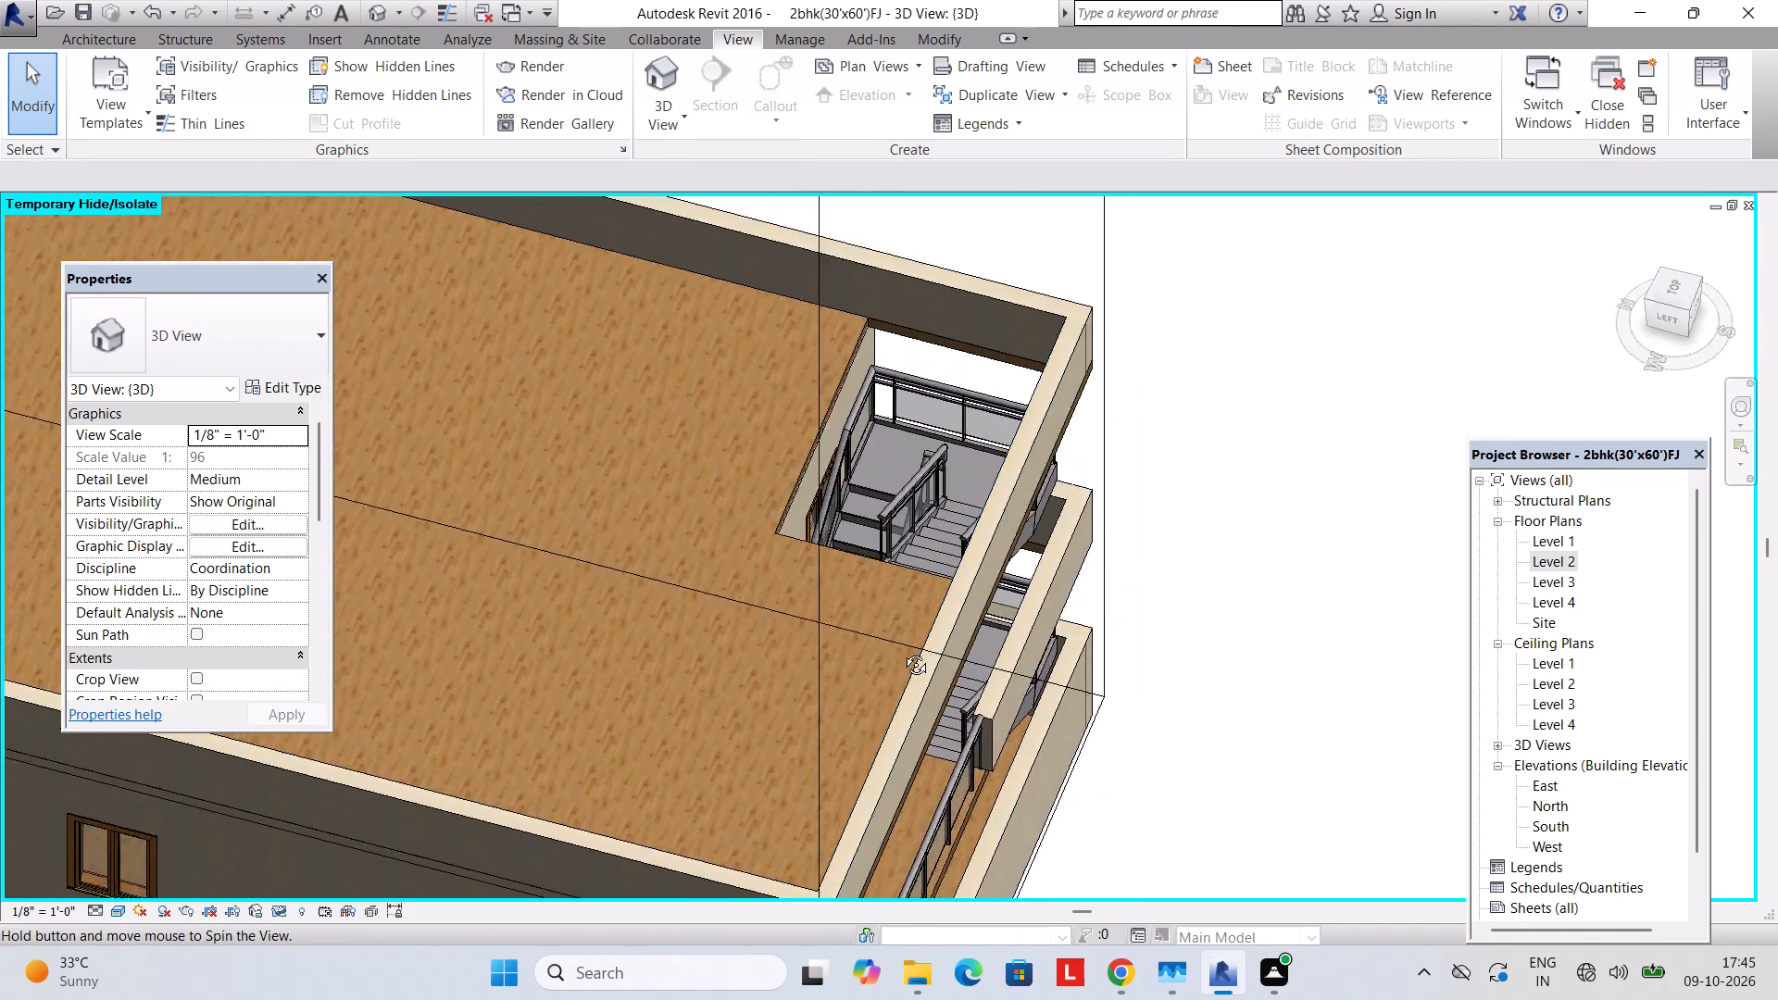
middle_click_drag(902, 651, 980, 732)
scroll(797, 581, "up", 9)
middle_click_drag(764, 490, 821, 662)
middle_click_drag(801, 661, 963, 633, "shift")
middle_click_drag(482, 640, 1062, 556)
middle_click_drag(769, 650, 1108, 567)
middle_click_drag(780, 567, 828, 557)
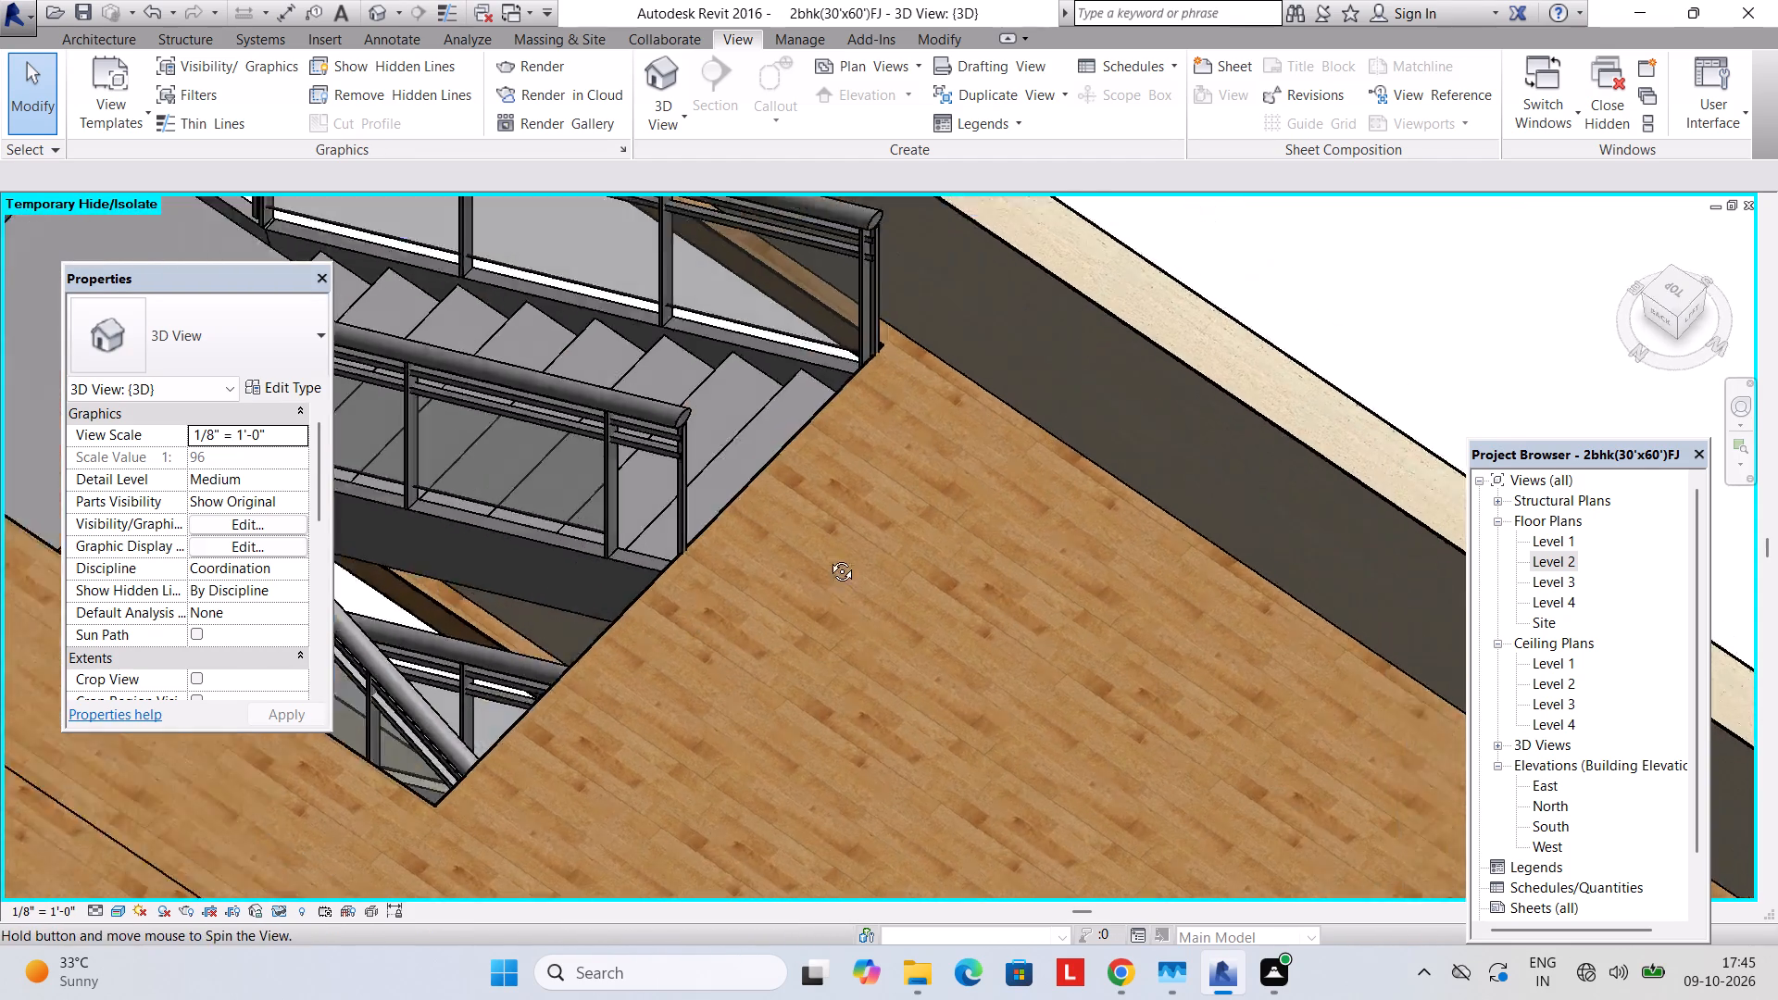
middle_click_drag(828, 557, 897, 531)
middle_click_drag(556, 635, 957, 499)
middle_click_drag(791, 622, 933, 588)
middle_click_drag(639, 735, 1038, 304)
middle_click_drag(913, 521, 1062, 280)
middle_click_drag(995, 508, 1055, 484)
middle_click_drag(1046, 594, 1083, 328)
Set the top offset of the stair from Level 2 to Level 3 to 0.
scroll(1083, 350, "up", 1)
middle_click_drag(1014, 534, 1108, 424)
middle_click_drag(1124, 594, 1108, 525)
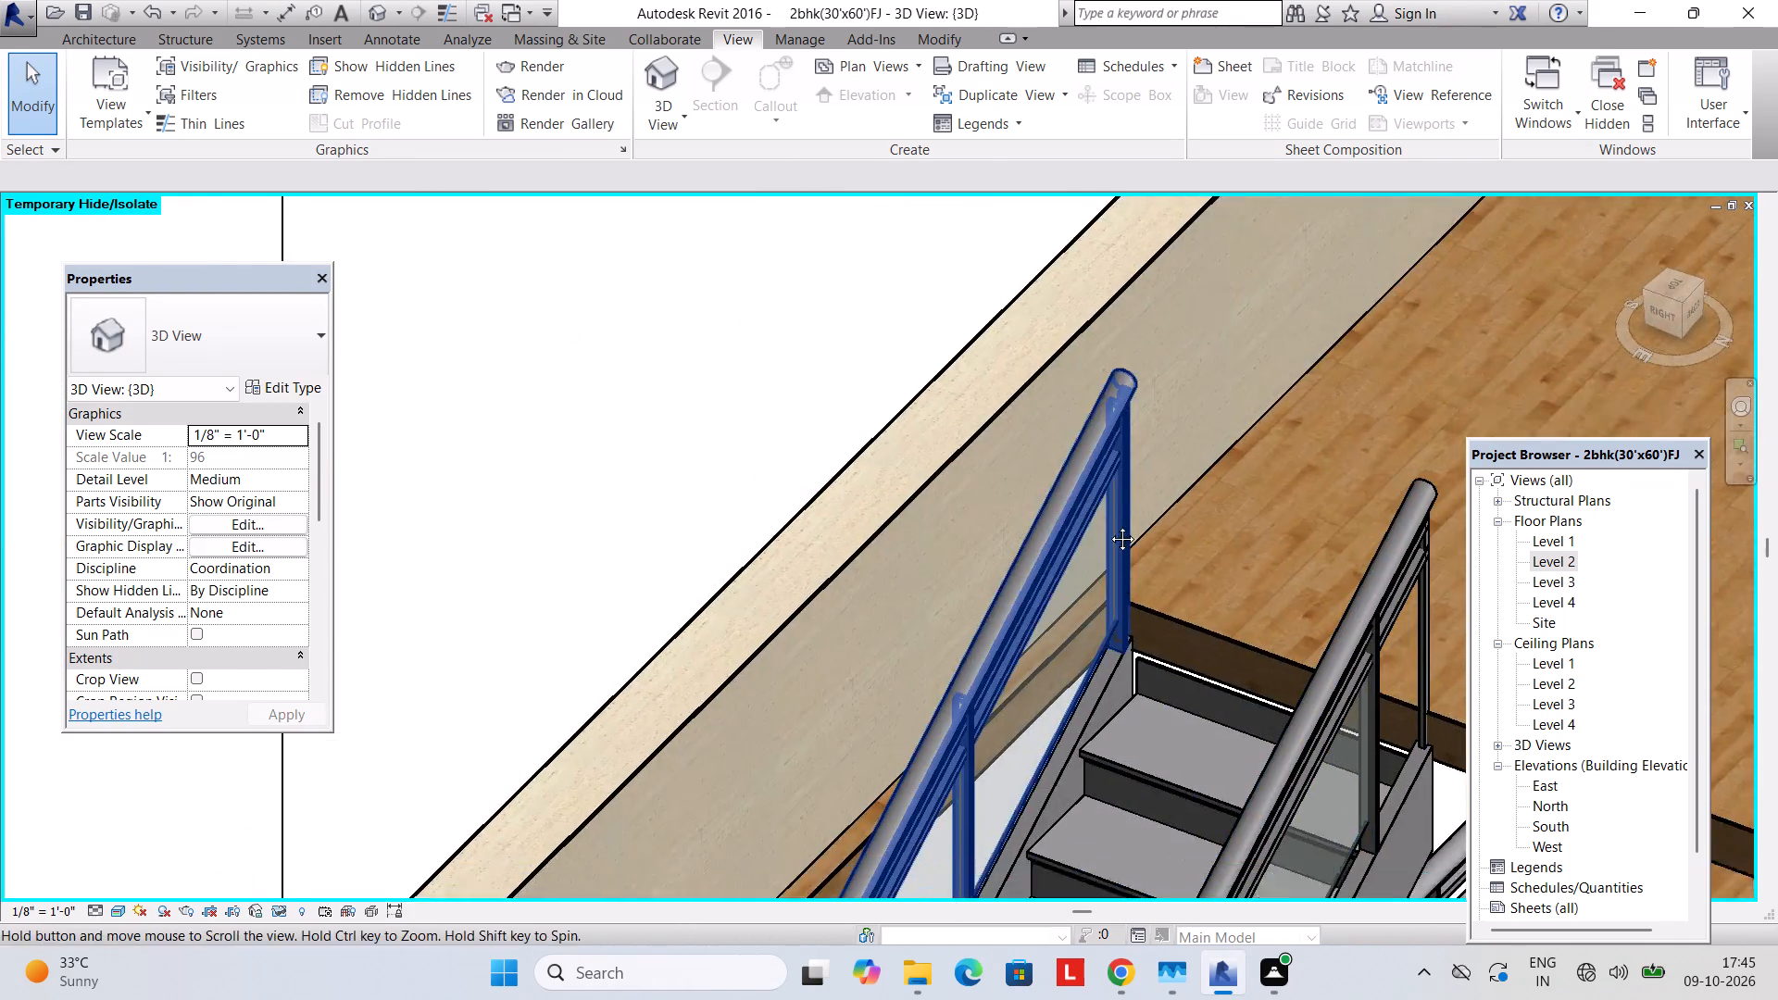
middle_click_drag(1108, 525, 1058, 368)
scroll(1180, 566, "up", 5)
middle_click_drag(1143, 648, 1197, 486)
middle_click_drag(1071, 457, 784, 619)
middle_click_drag(1074, 422, 883, 570)
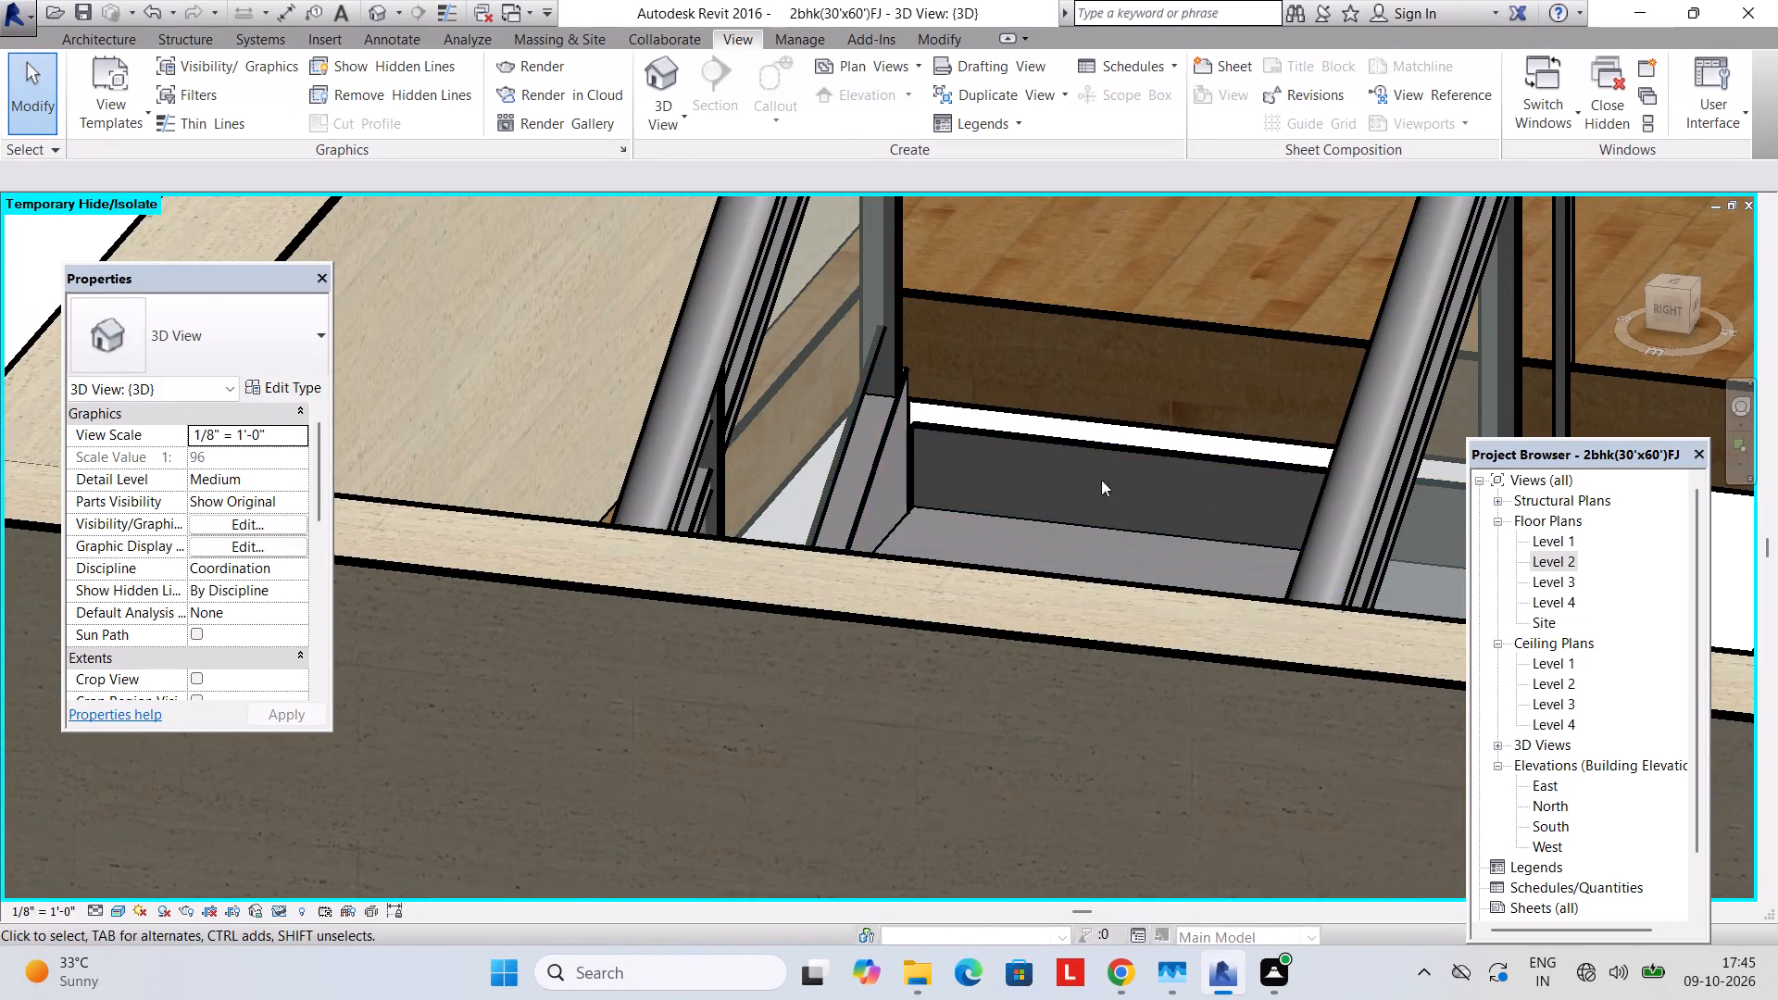
left_click(1118, 439)
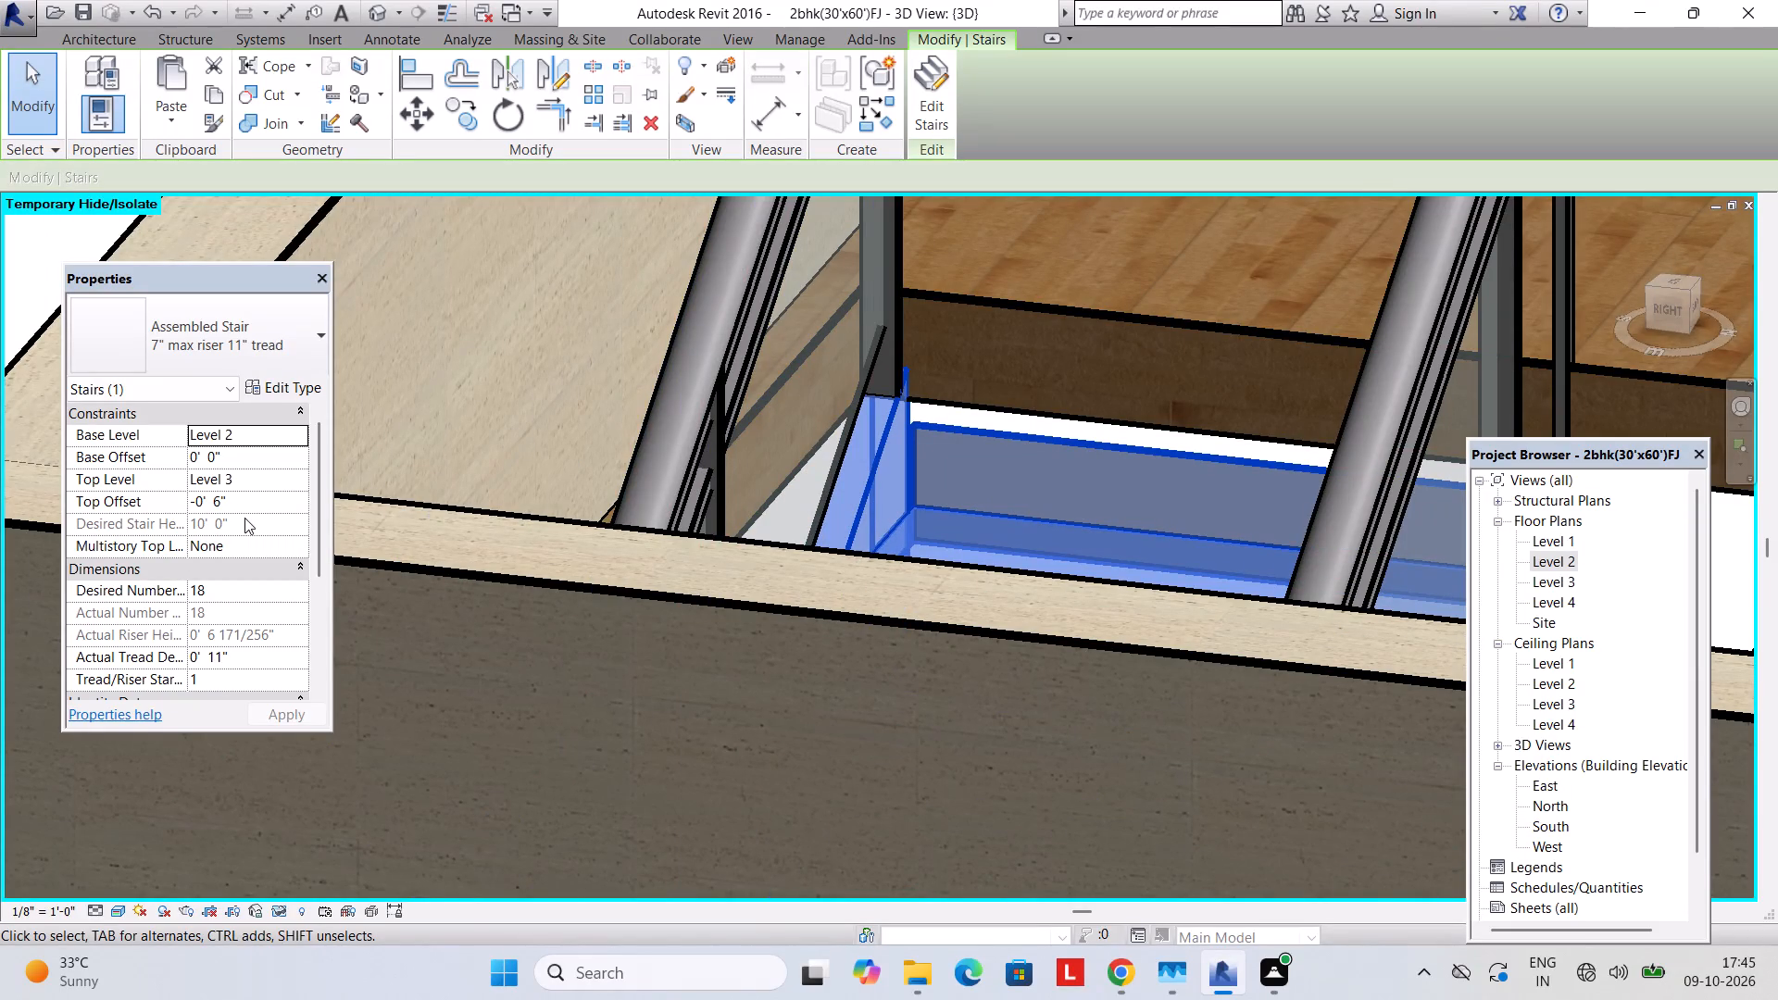
left_click(245, 498)
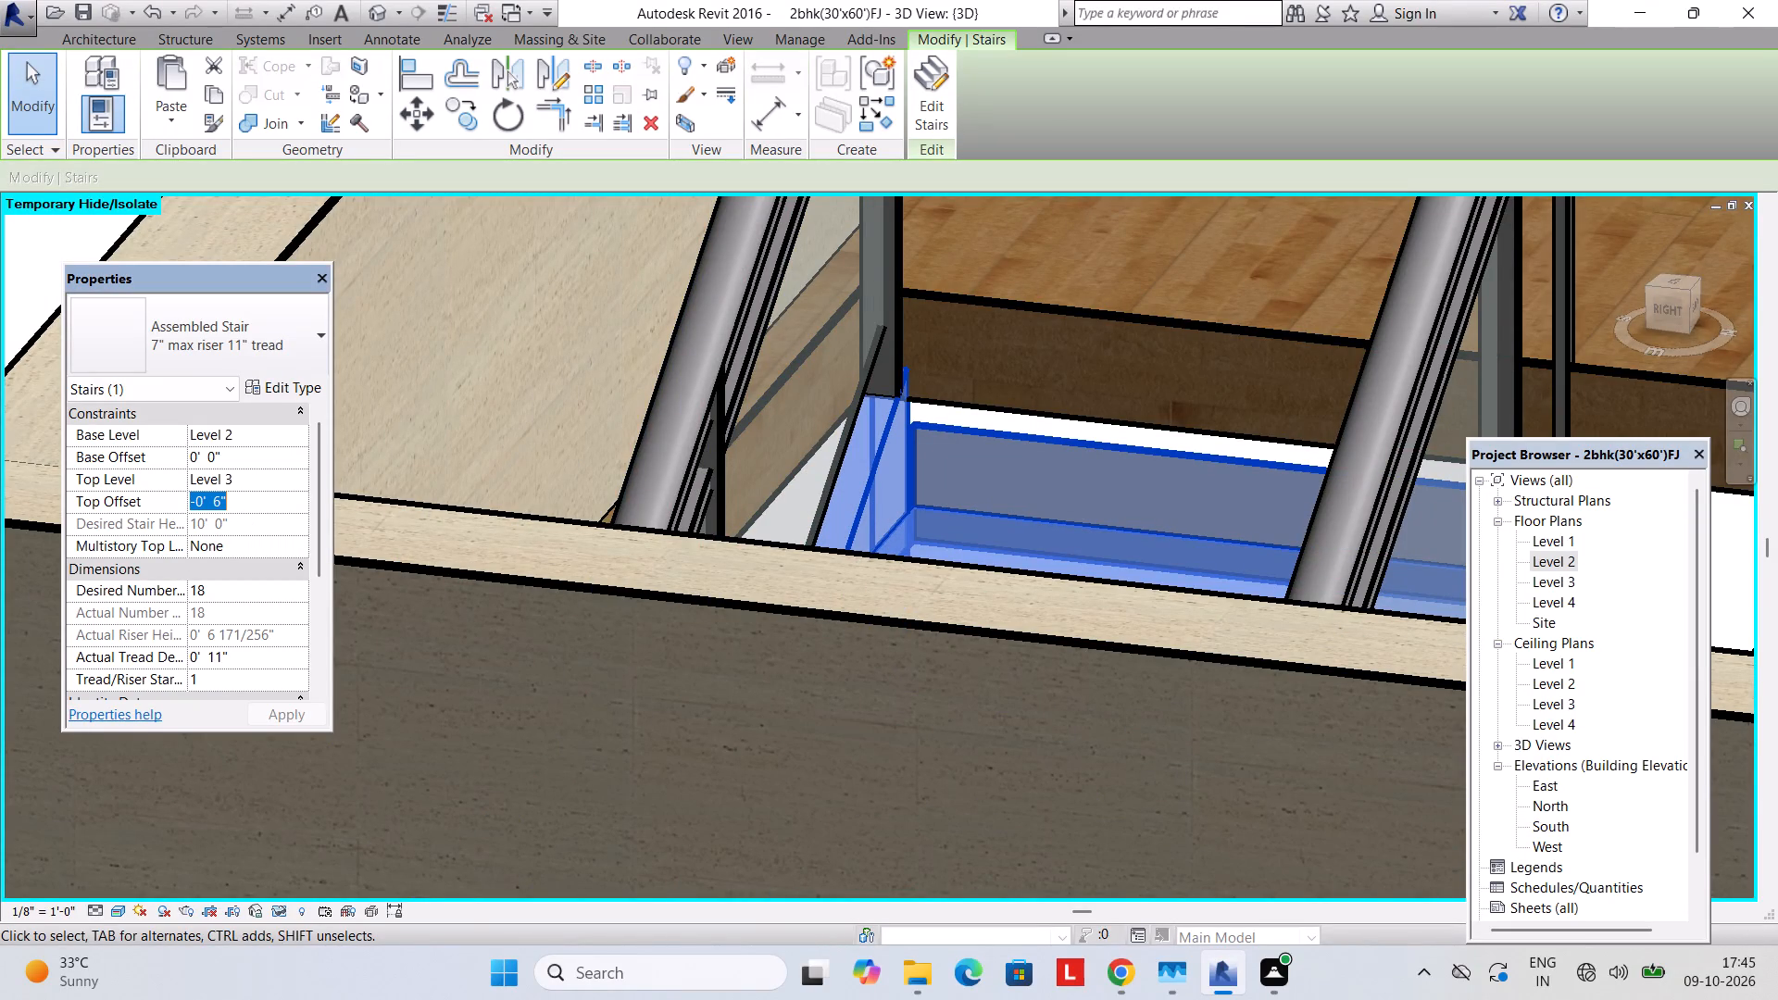
key("0")
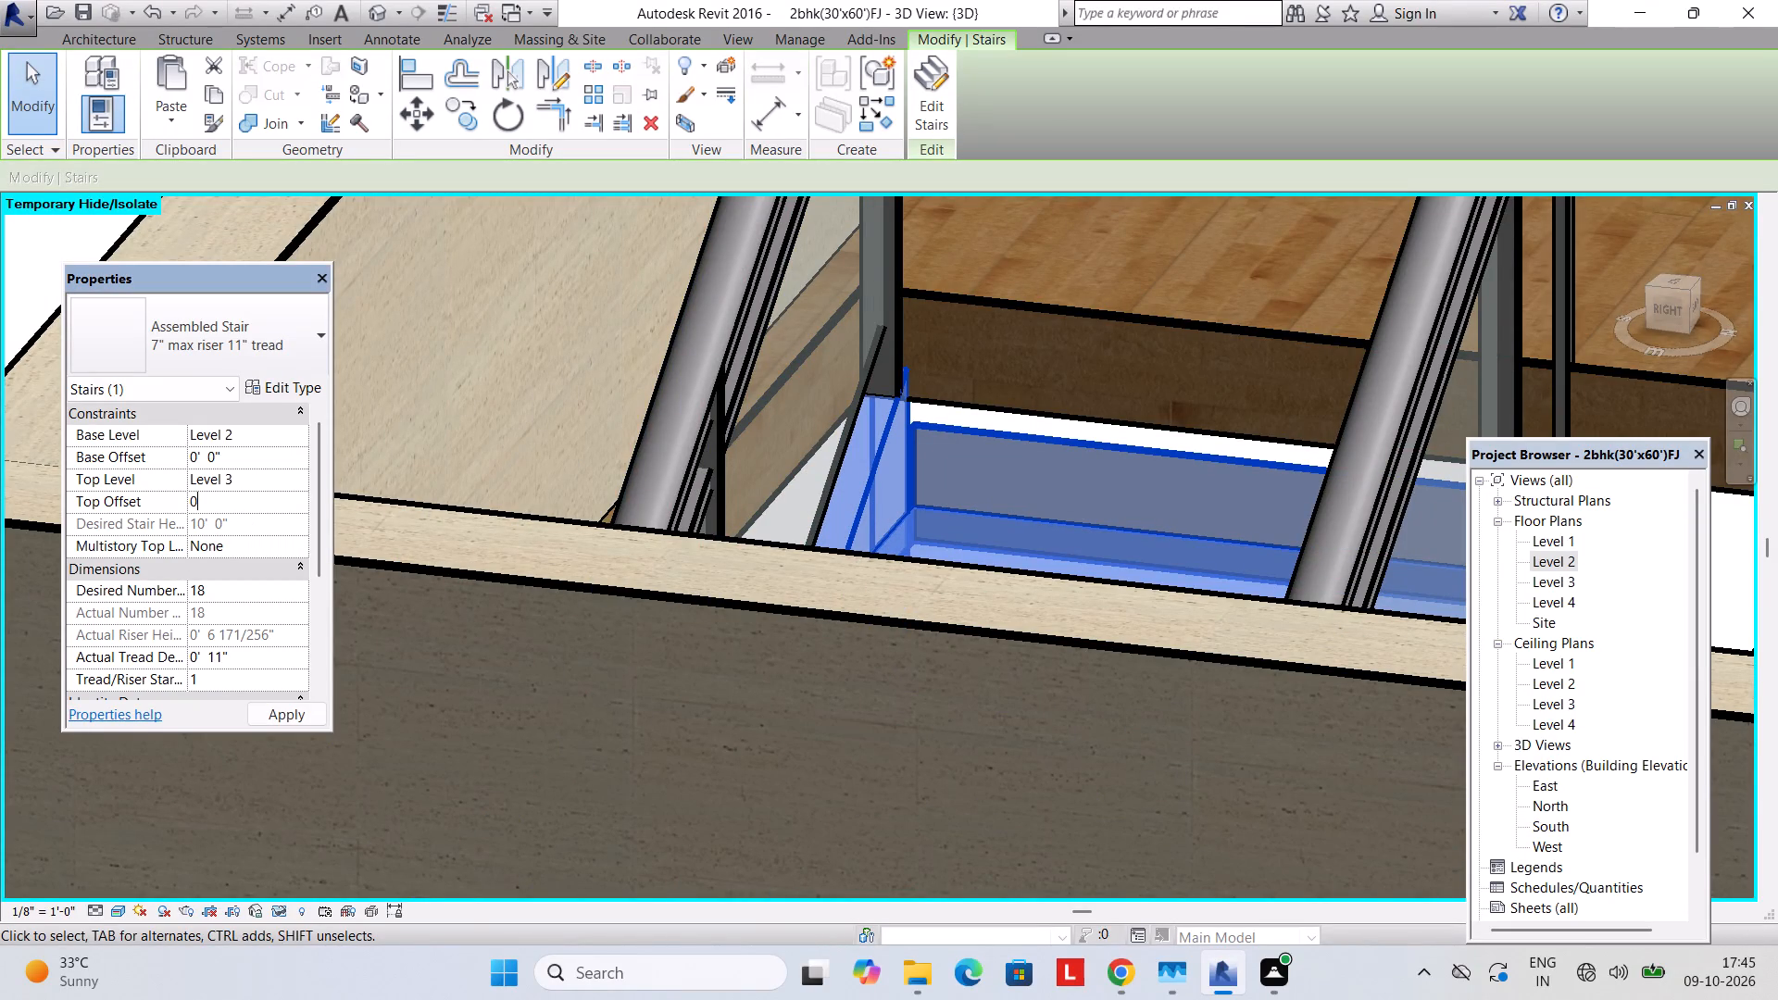
key("Return")
key("Return")
key("Return")
key("Escape")
key("Escape")
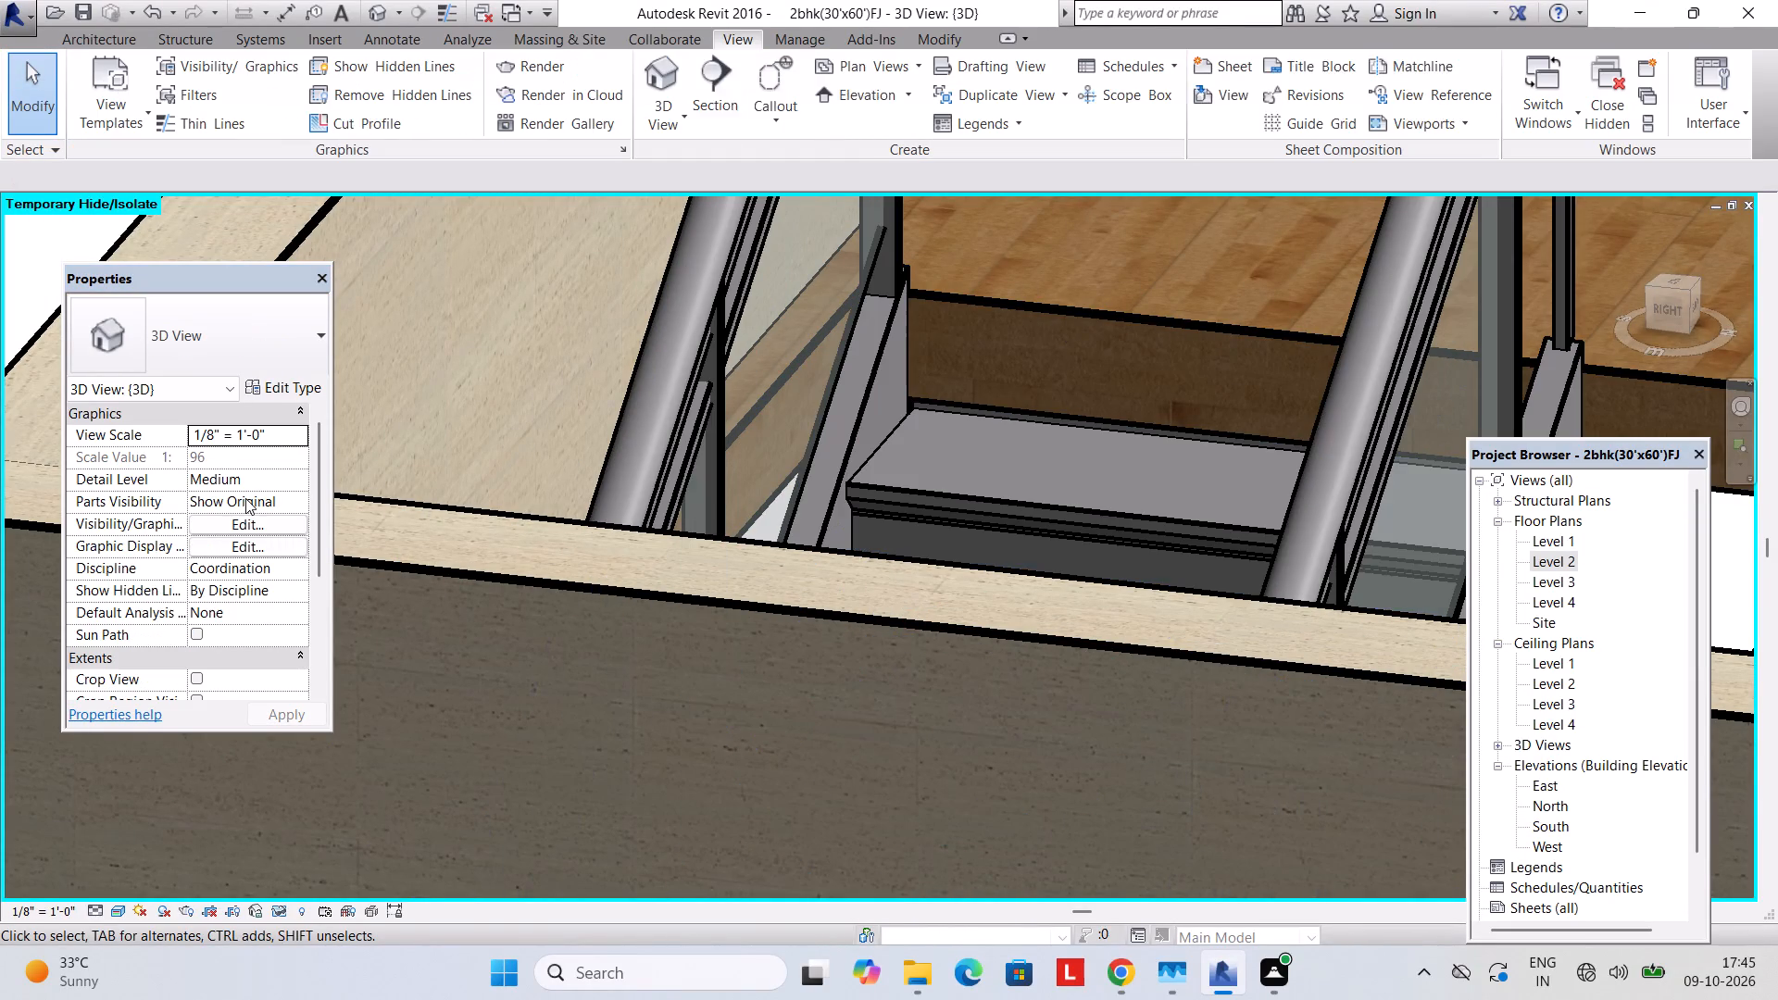
key("Escape")
Examine the front staircases, Level 2 balcony railing and entrance landing from several angles in the 3D view.
scroll(396, 343, "down", 3)
middle_click_drag(766, 464, 613, 433)
scroll(726, 485, "down", 4)
middle_click_drag(748, 517, 863, 465)
scroll(876, 669, "down", 1)
middle_click_drag(876, 664, 652, 416)
middle_click_drag(718, 616, 1008, 596)
middle_click_drag(1027, 556, 345, 675)
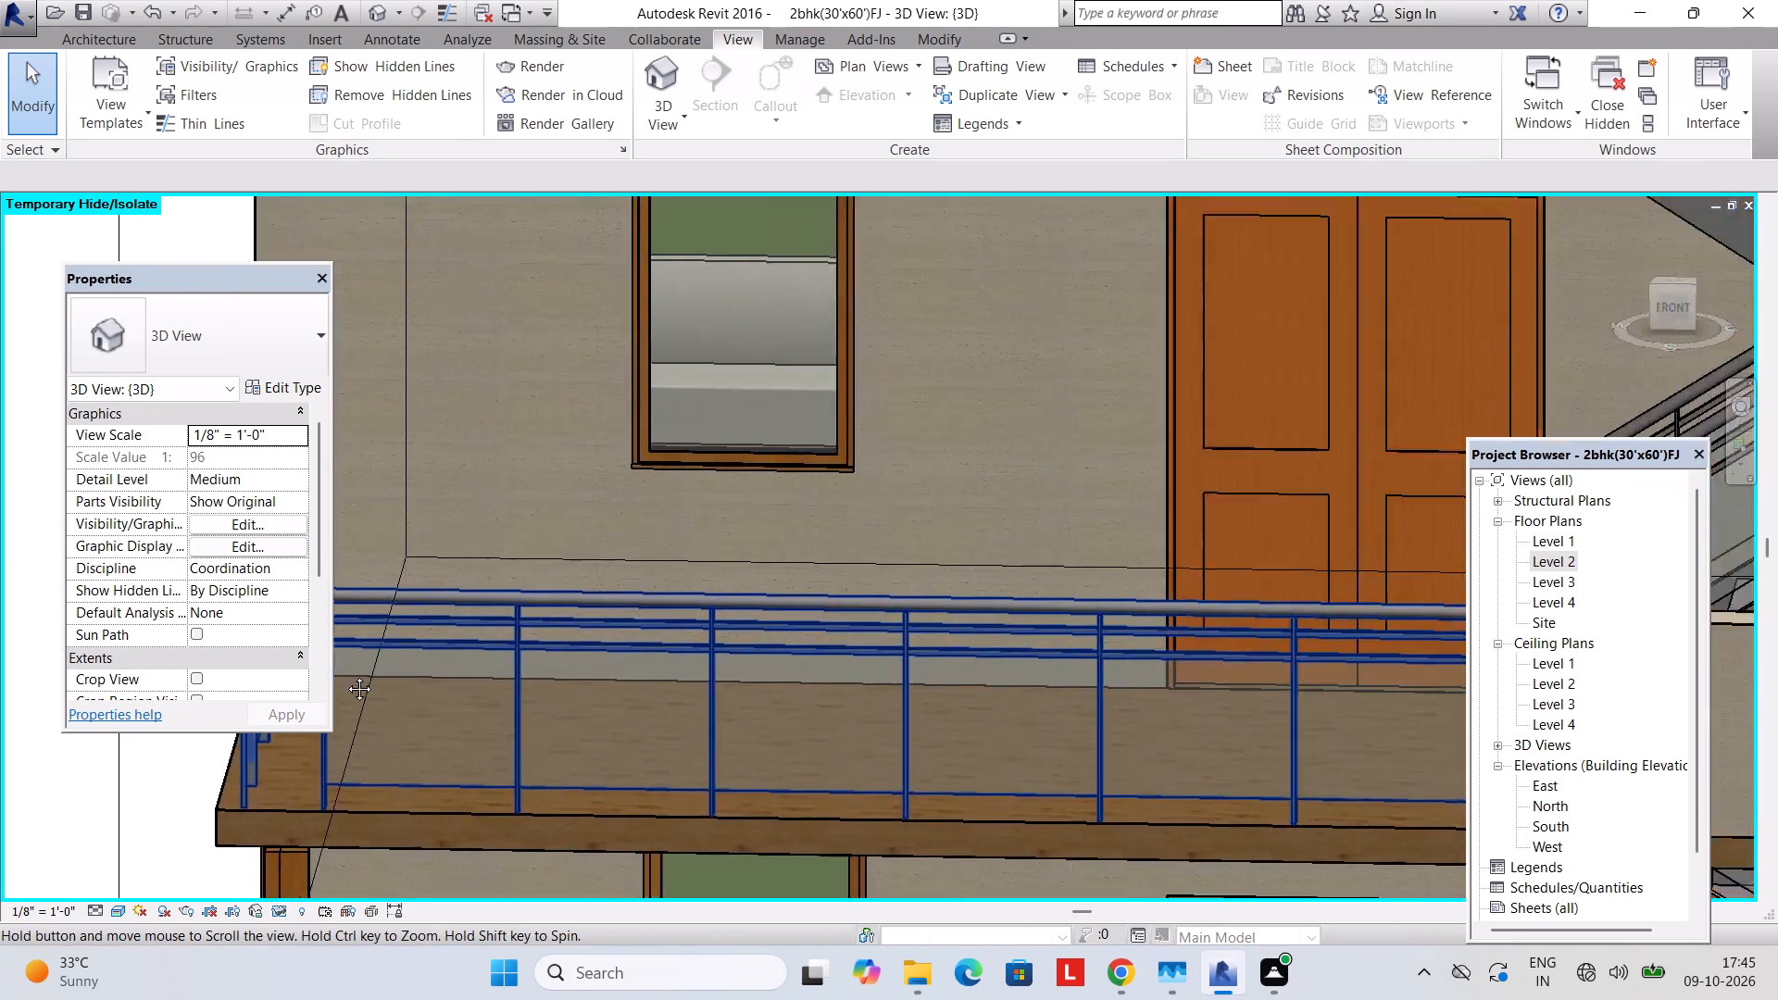
middle_click_drag(345, 675, 270, 708)
middle_click_drag(678, 669, 469, 674, "shift")
middle_click_drag(783, 821, 415, 531)
scroll(512, 624, "up", 6)
middle_click_drag(517, 682, 712, 740, "shift")
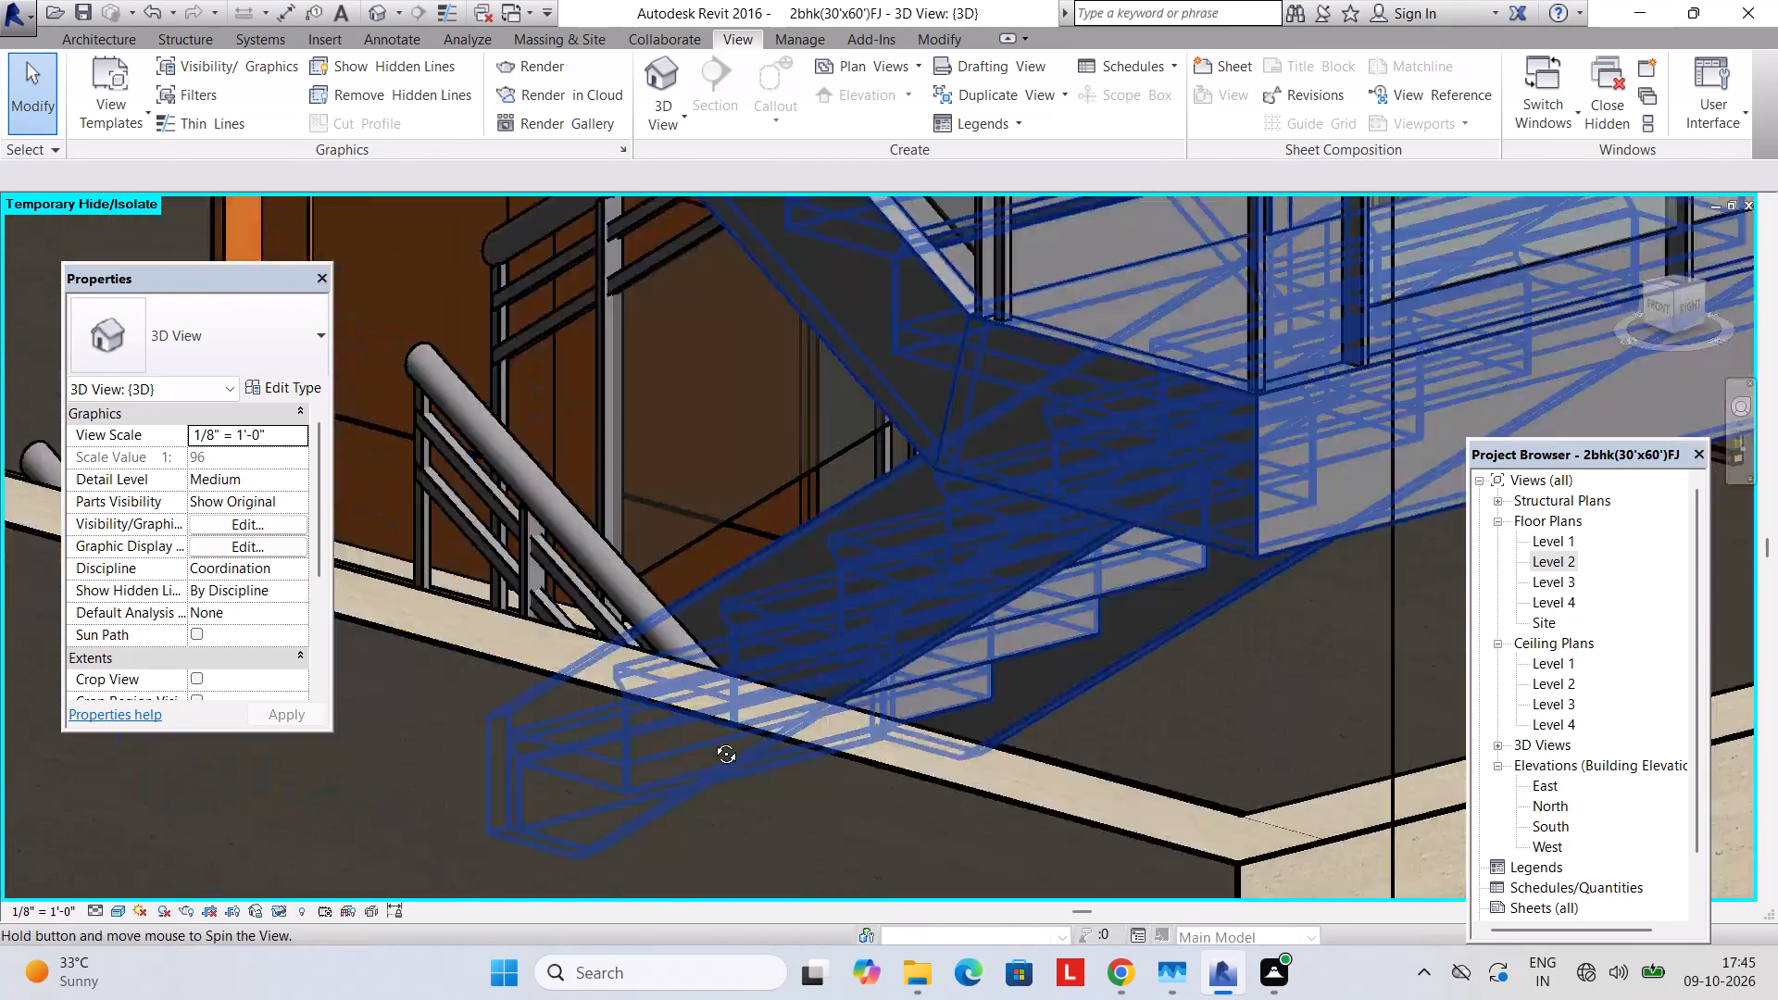
middle_click_drag(712, 740, 873, 771, "shift")
middle_click_drag(948, 631, 633, 985)
scroll(909, 809, "down", 4)
middle_click_drag(886, 543, 902, 609)
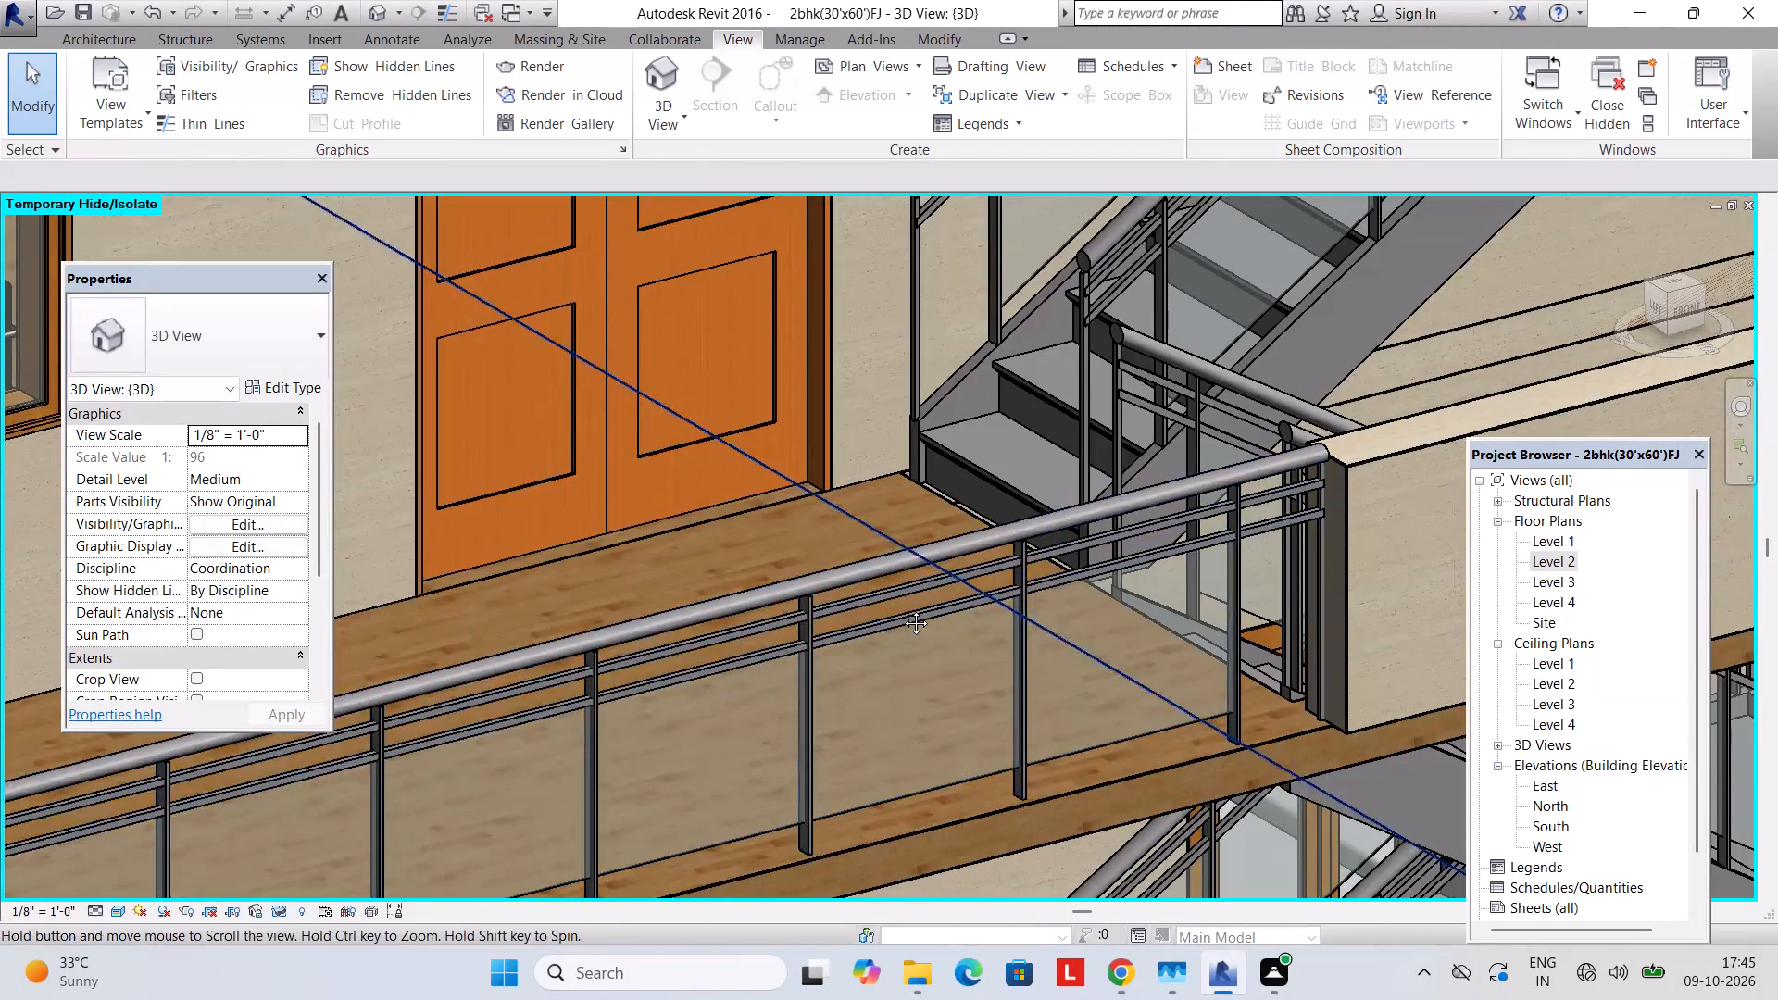
middle_click_drag(902, 609, 943, 831)
left_click(1025, 779)
middle_click_drag(1016, 783, 1001, 807)
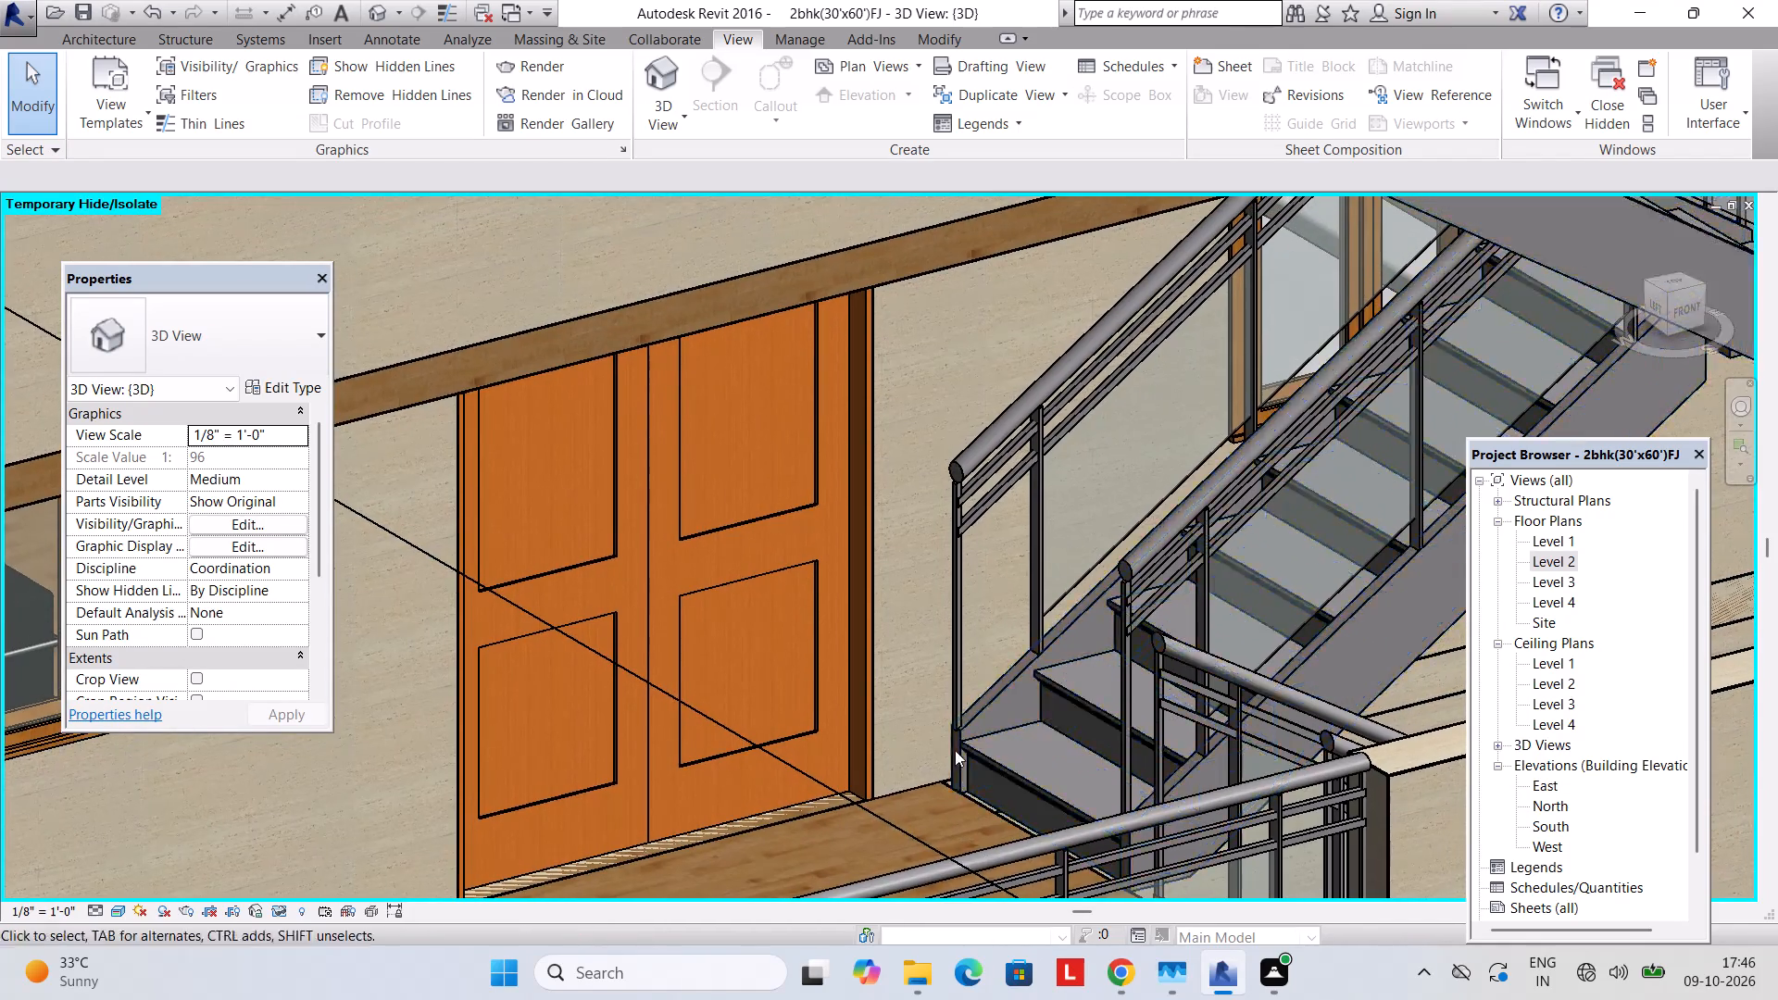
Inspect the foot of the Level 2 stair closely where its first riser meets the balcony floor edge.
scroll(905, 773, "up", 3)
middle_click_drag(908, 824, 736, 580)
middle_click_drag(695, 608, 800, 757, "shift")
middle_click_drag(621, 352, 730, 963)
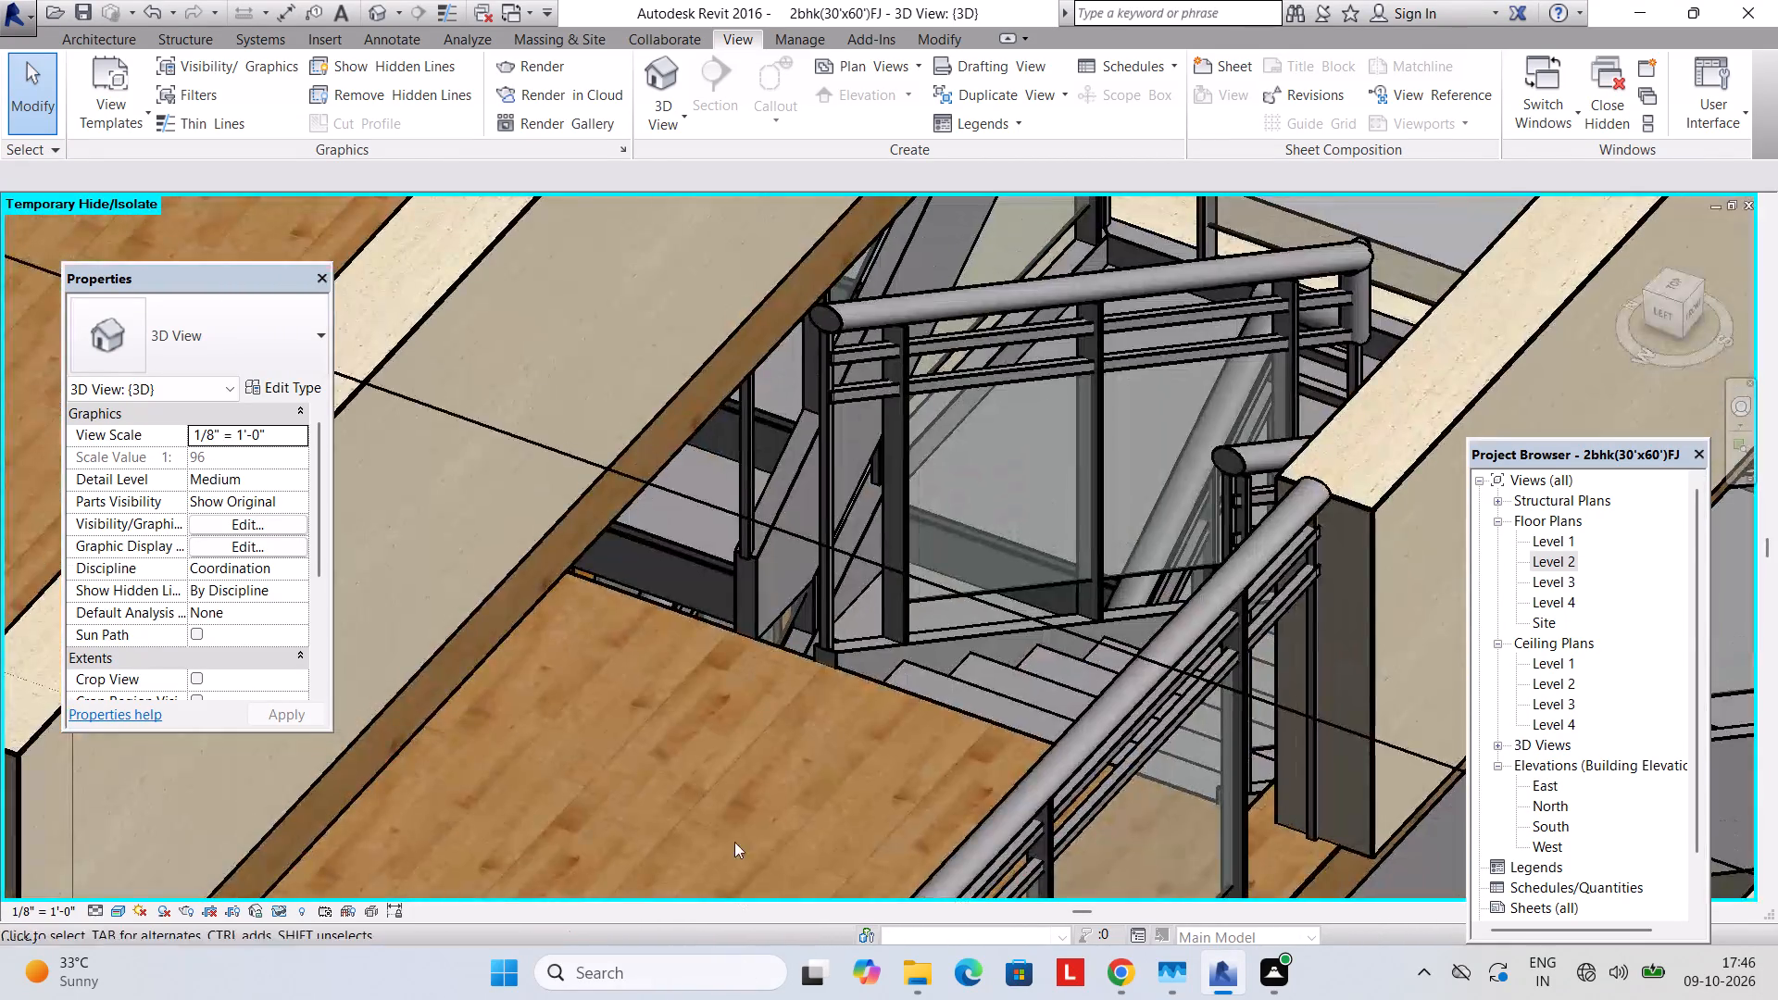
middle_click_drag(751, 723, 747, 825)
middle_click_drag(677, 771, 681, 645)
scroll(500, 895, "up", 3)
middle_click_drag(535, 834, 667, 706)
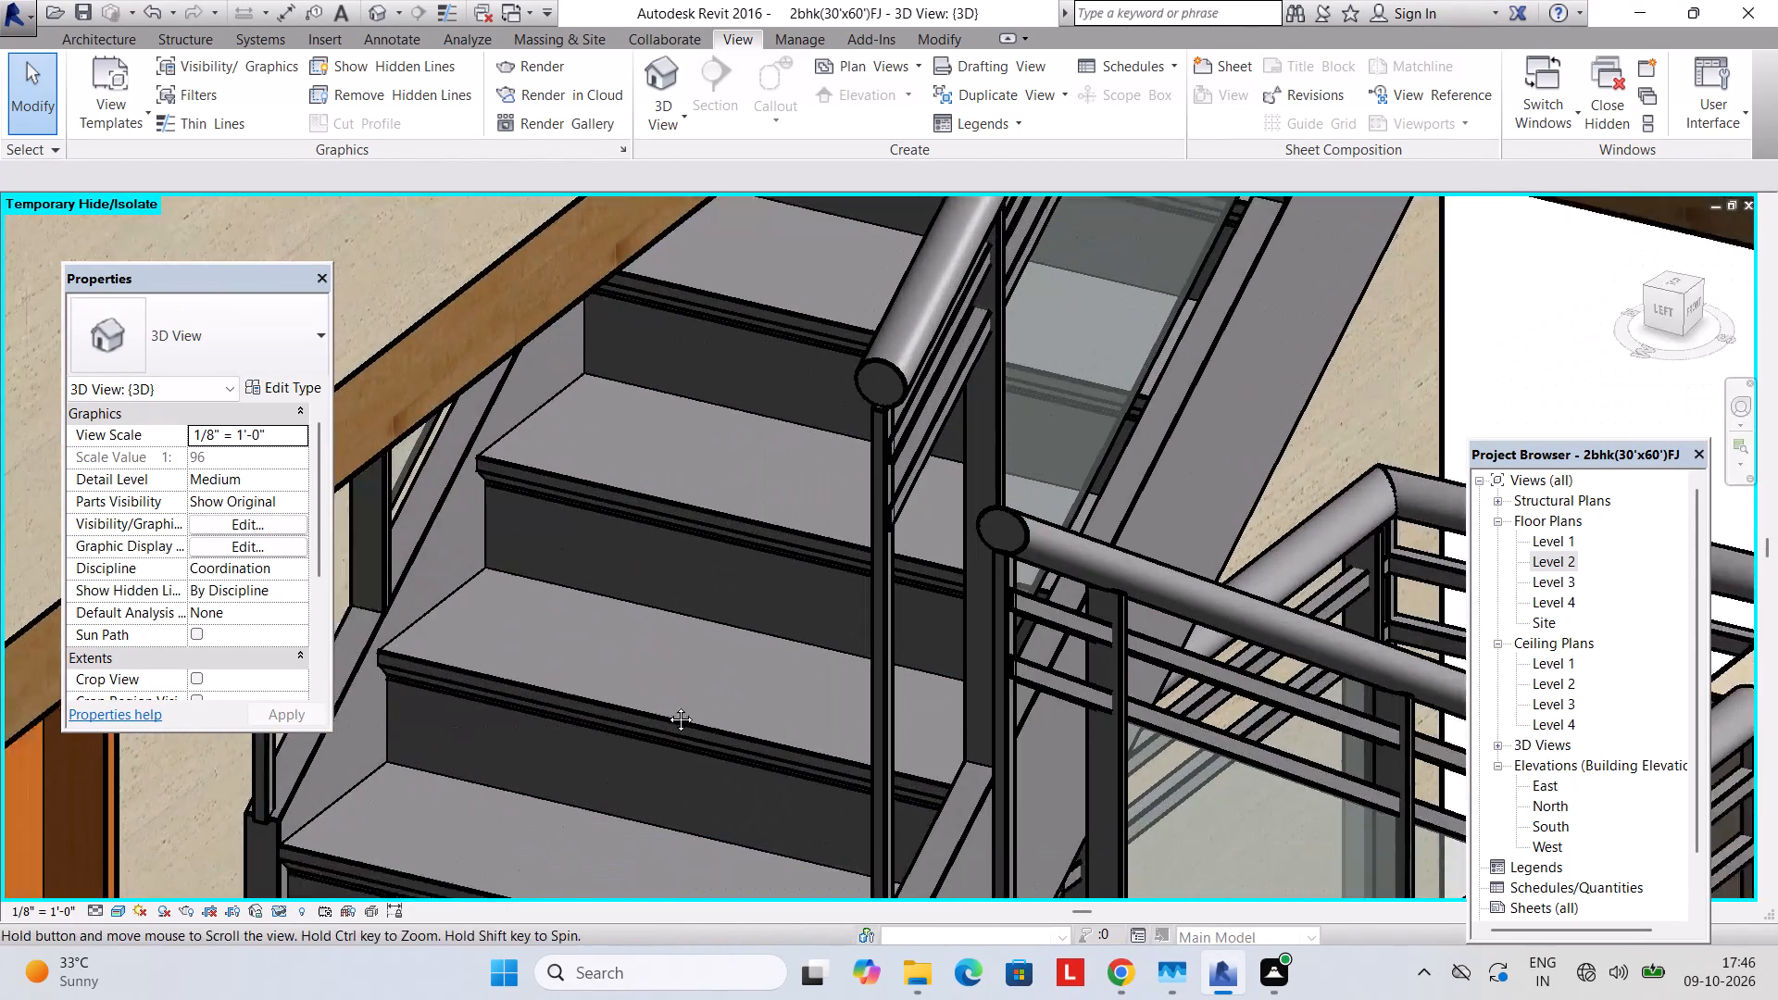
middle_click_drag(667, 706, 798, 592)
left_click(770, 749)
left_click(777, 731)
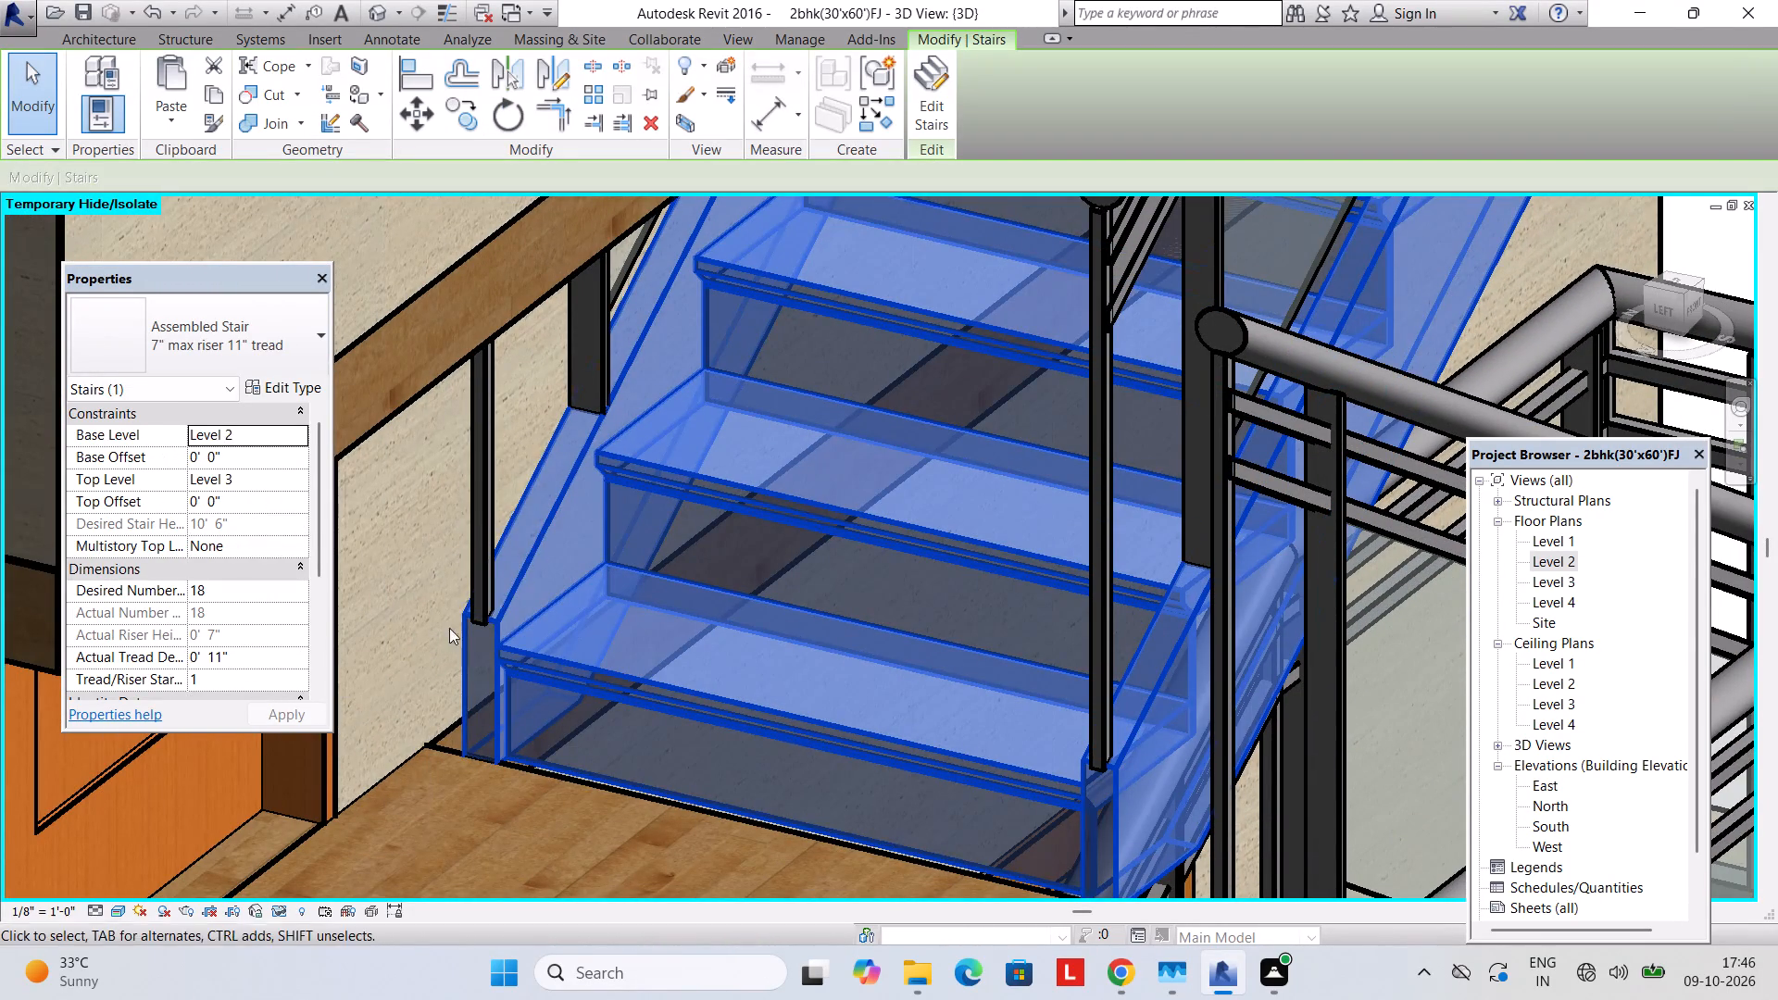
key("Escape")
middle_click_drag(869, 875, 658, 640)
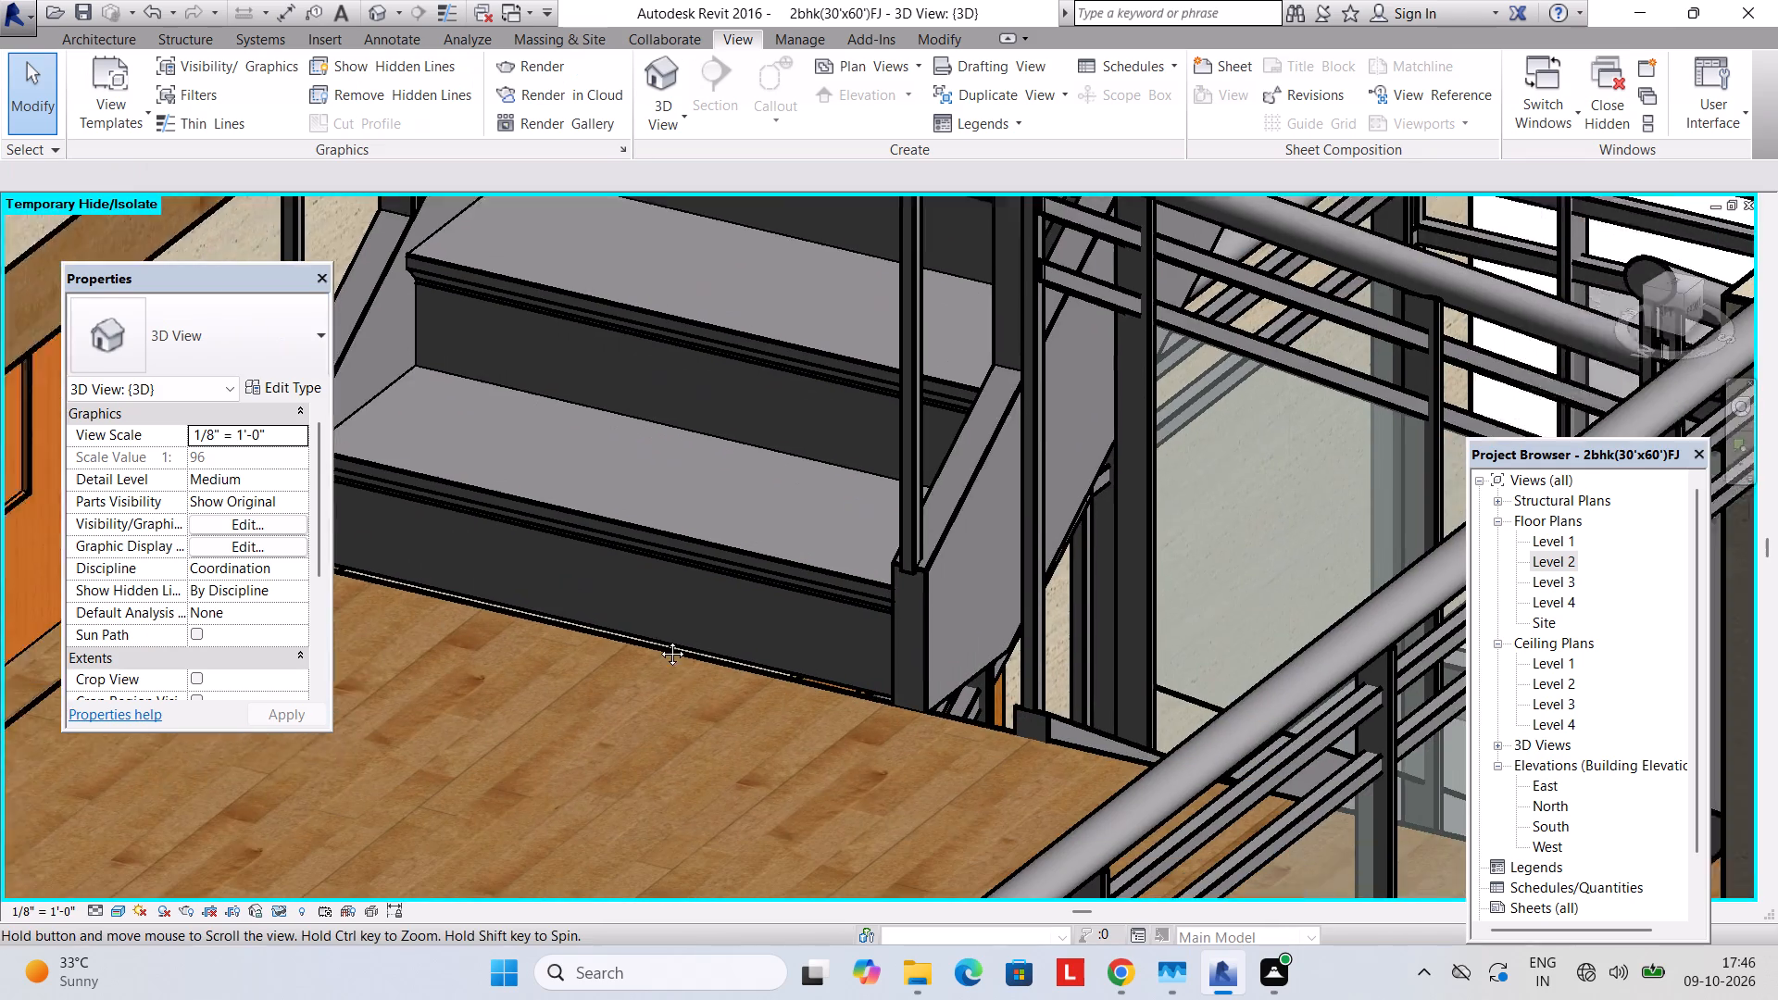
middle_click_drag(658, 640, 653, 628)
middle_click_drag(927, 738, 924, 795, "shift")
middle_click_drag(978, 656, 808, 752)
scroll(978, 656, "down", 1)
middle_click_drag(863, 702, 792, 727, "shift")
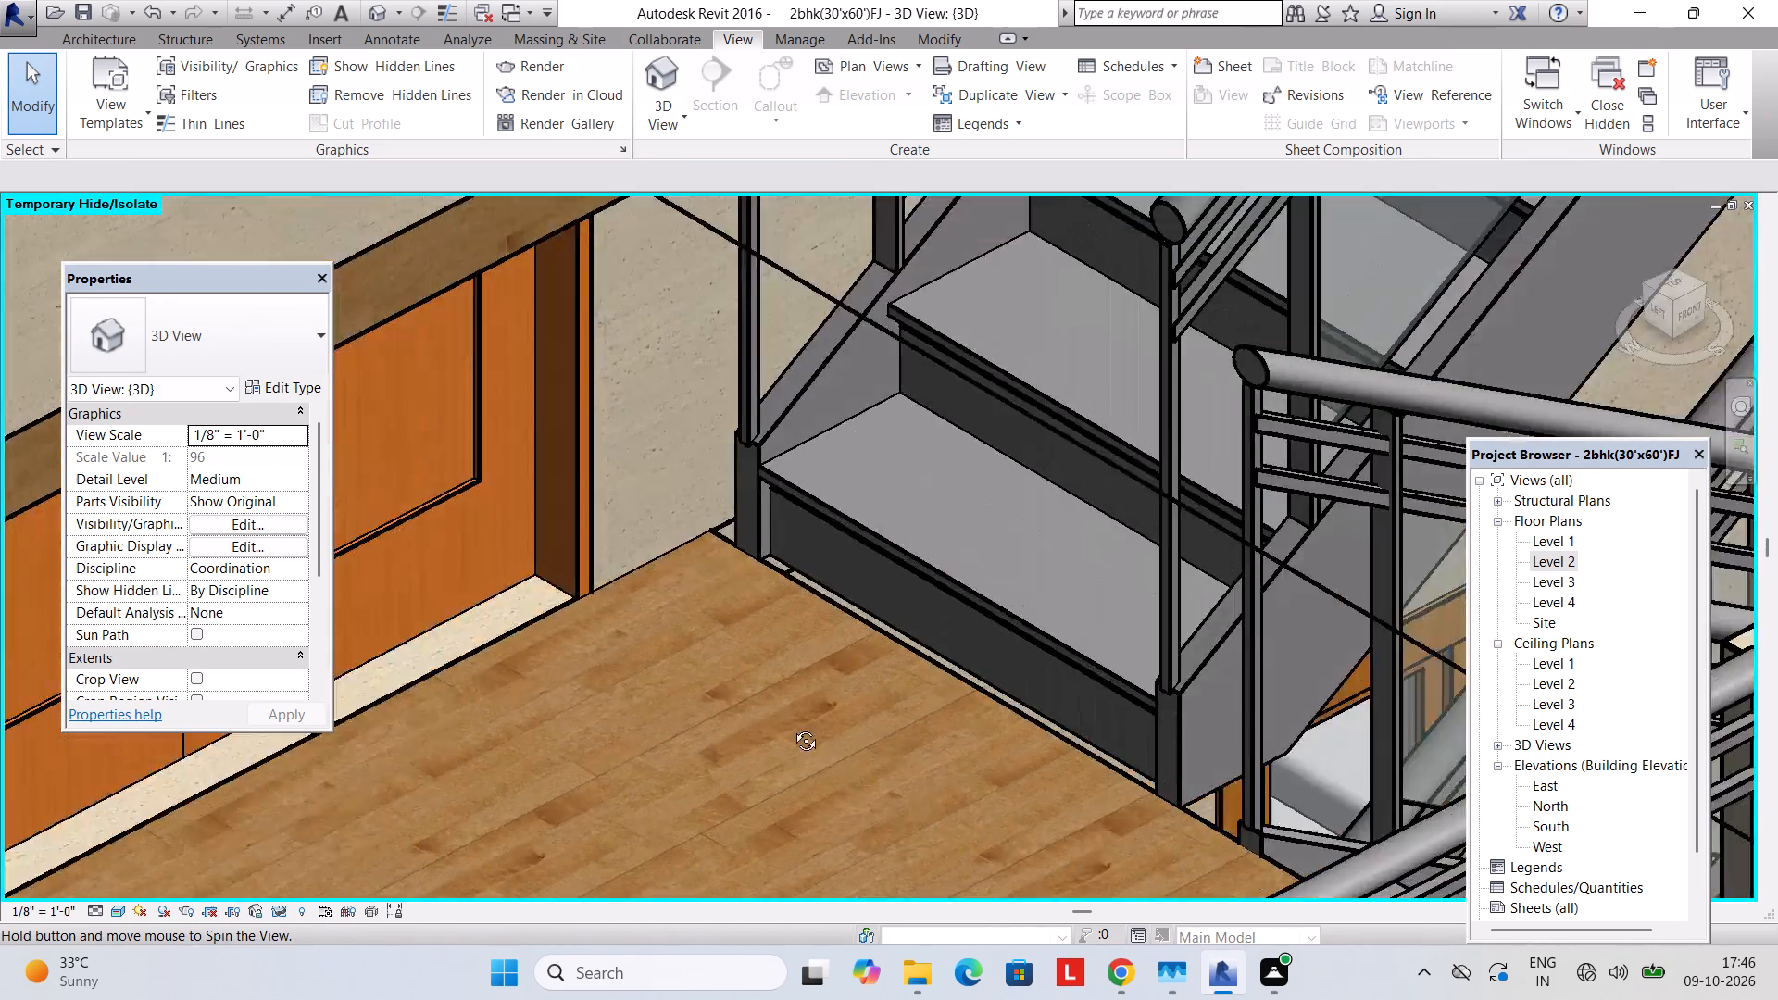
middle_click_drag(792, 727, 738, 744, "shift")
middle_click_drag(1058, 779, 814, 574)
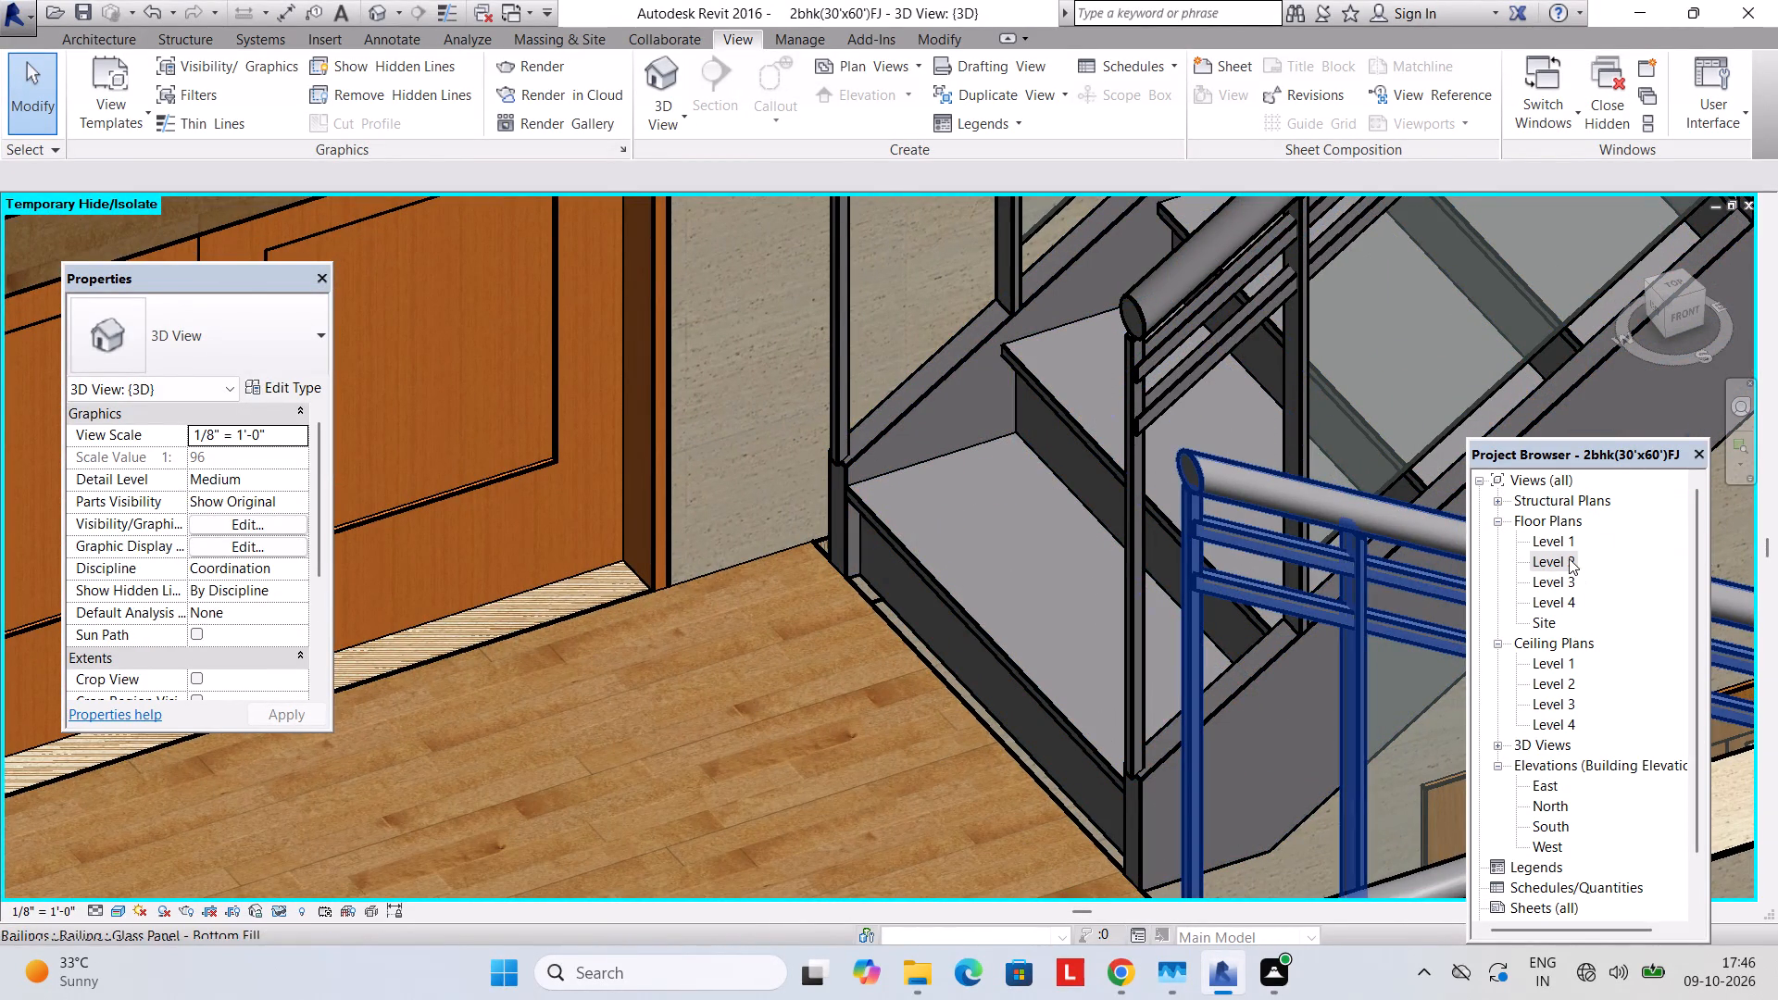
Review the front staircase area in the Level 1, Level 3 and Level 2 floor plans.
left_click(1569, 558)
double_click(1557, 535)
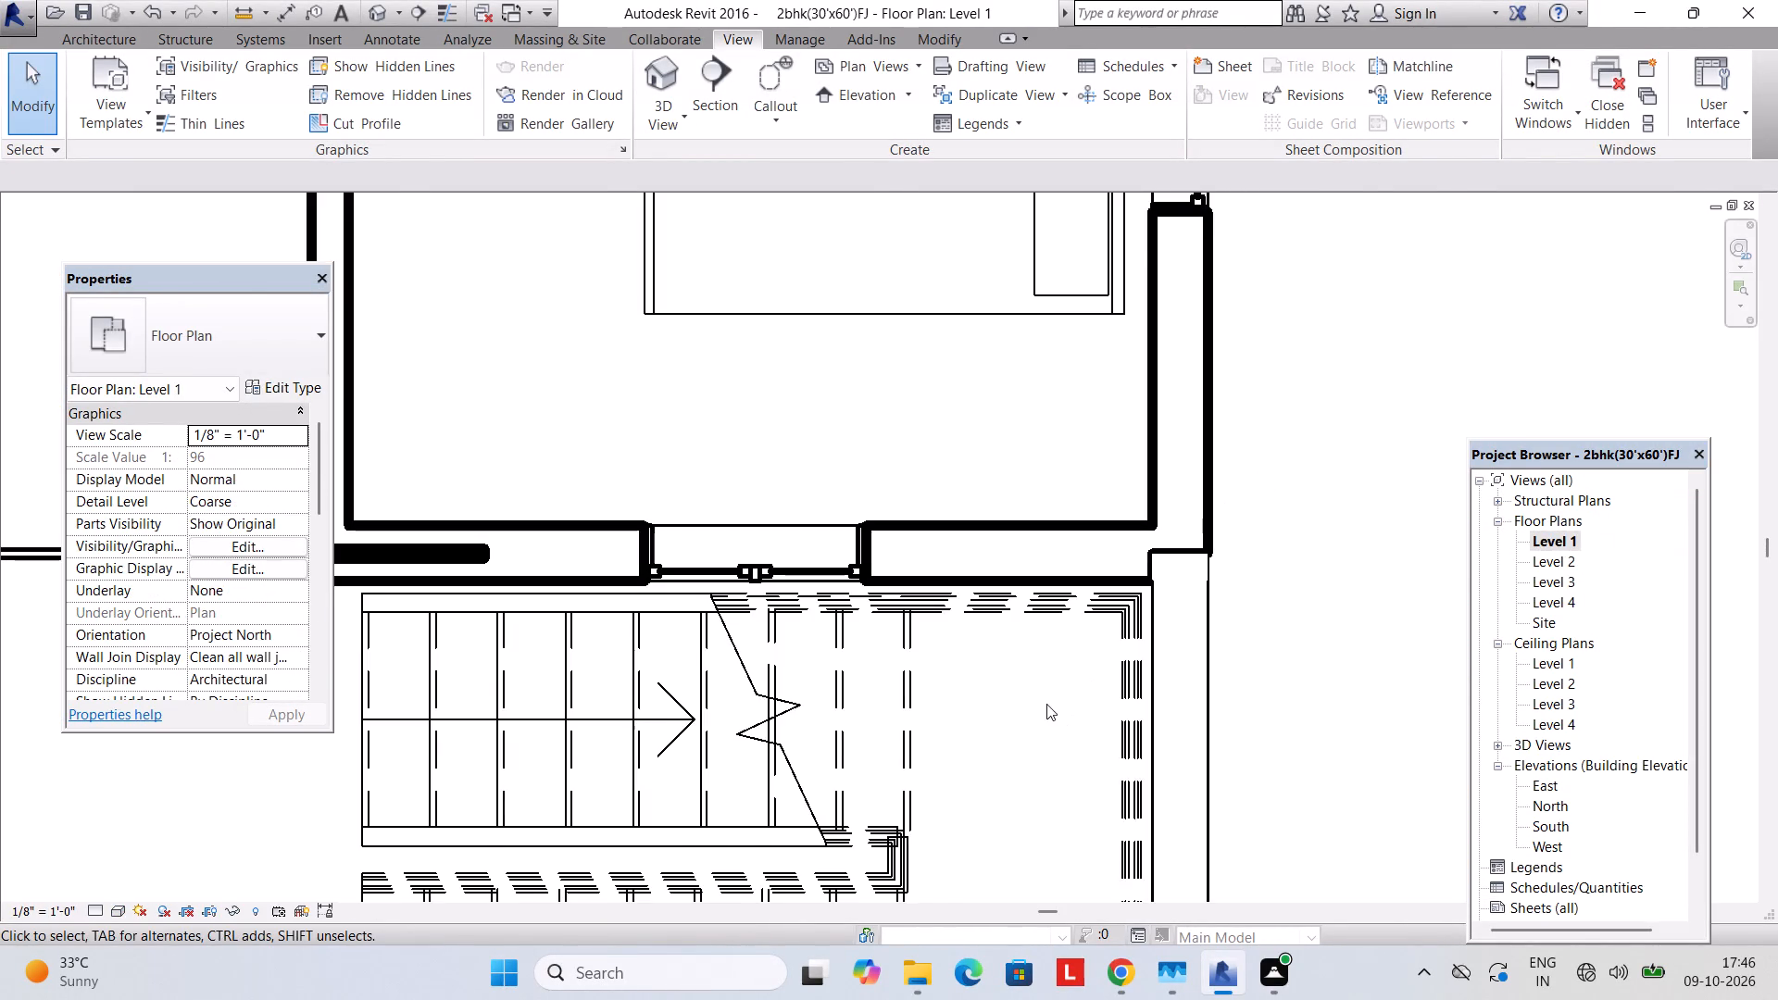
scroll(1046, 692, "down", 2)
double_click(1571, 587)
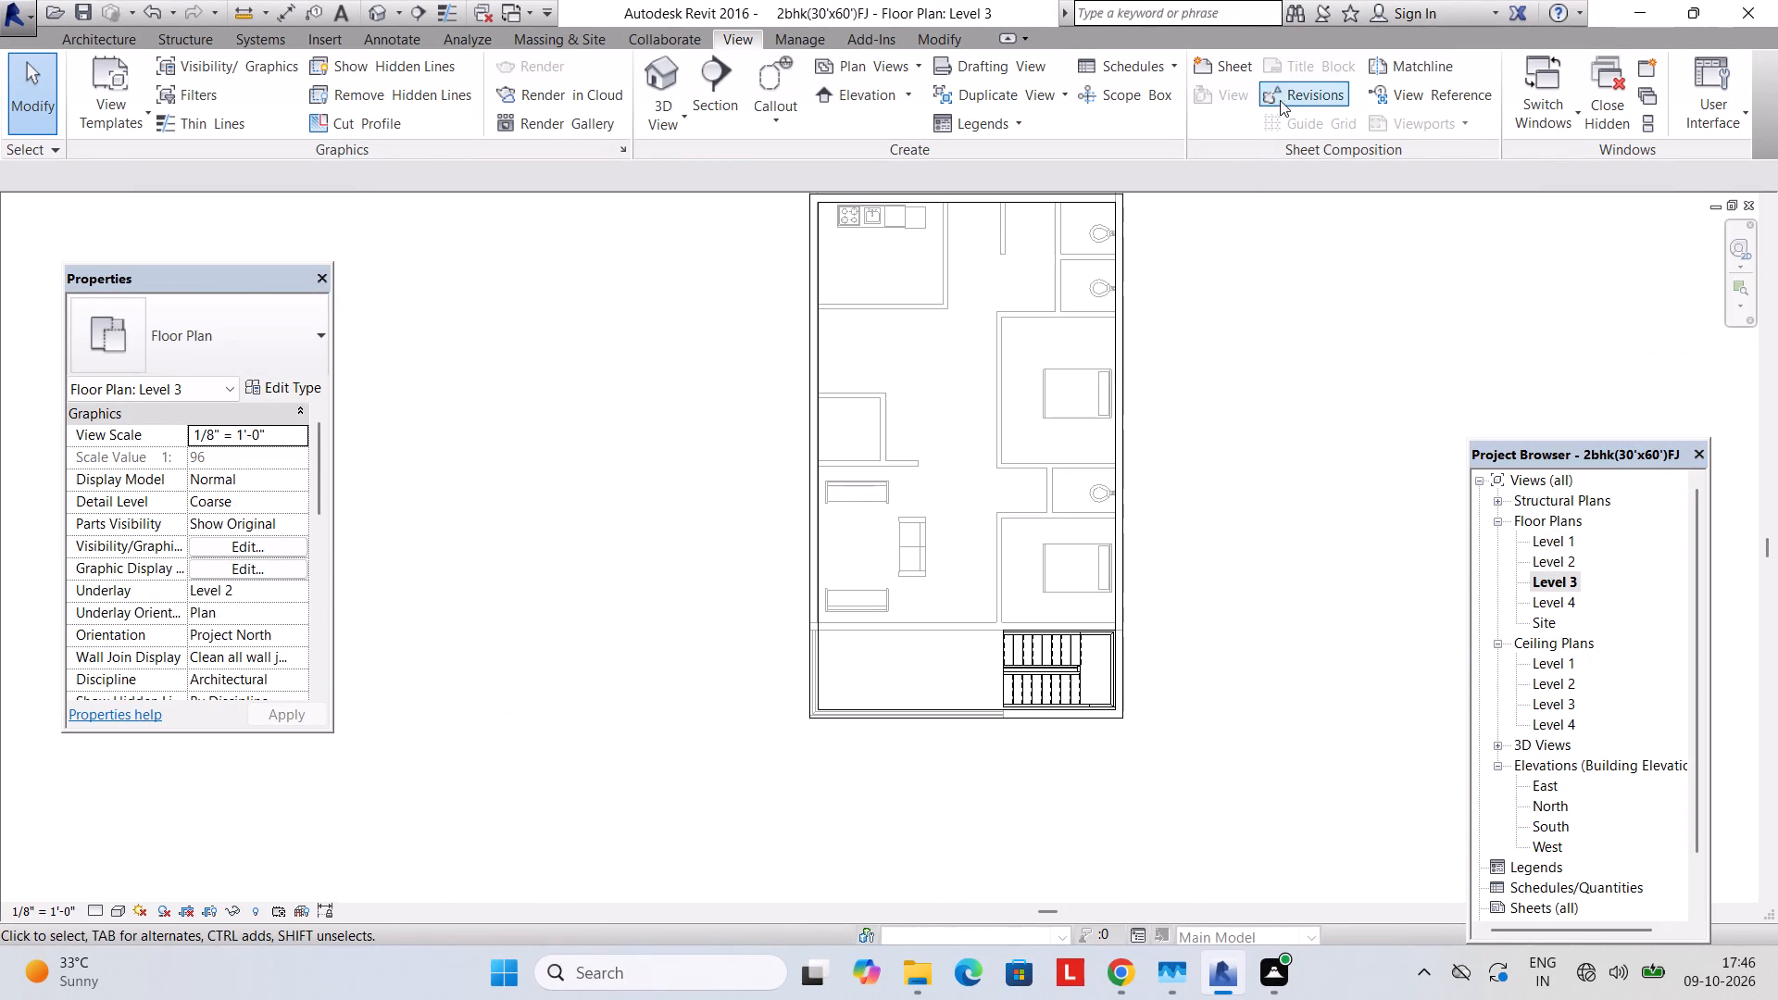
key("Escape")
key("Escape")
key("Escape")
key("Escape")
key("Escape")
key("Escape")
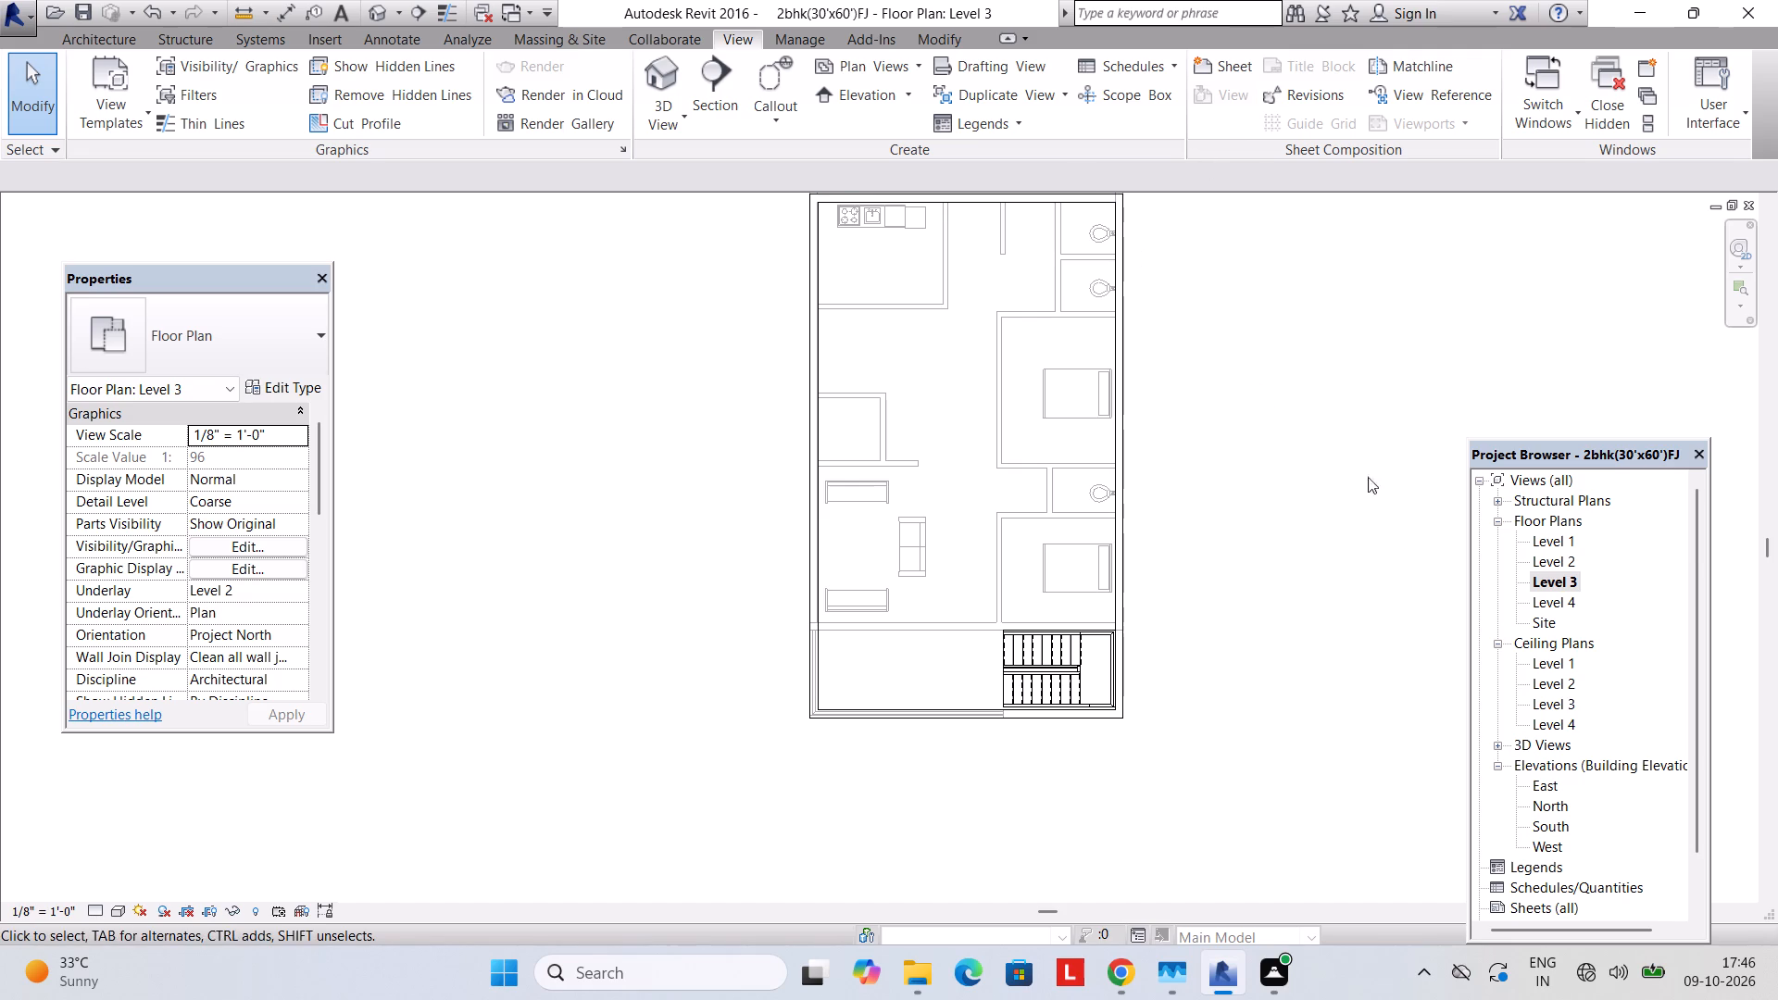
double_click(1563, 558)
key("Escape")
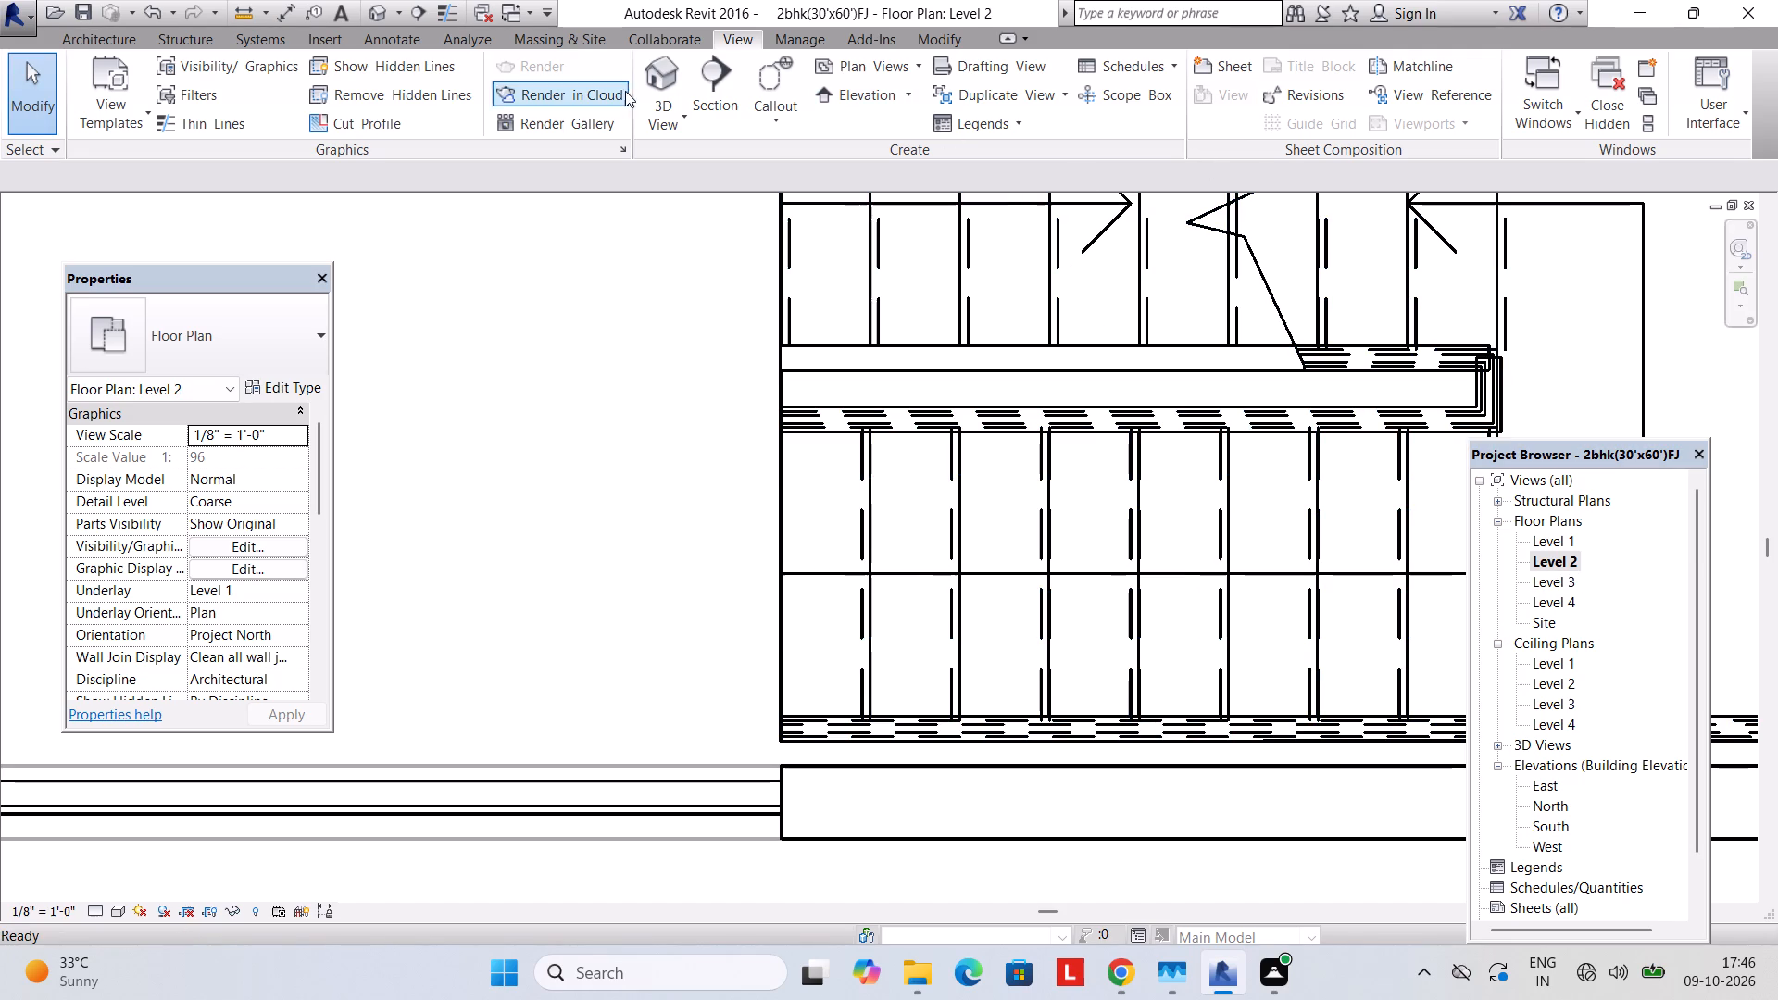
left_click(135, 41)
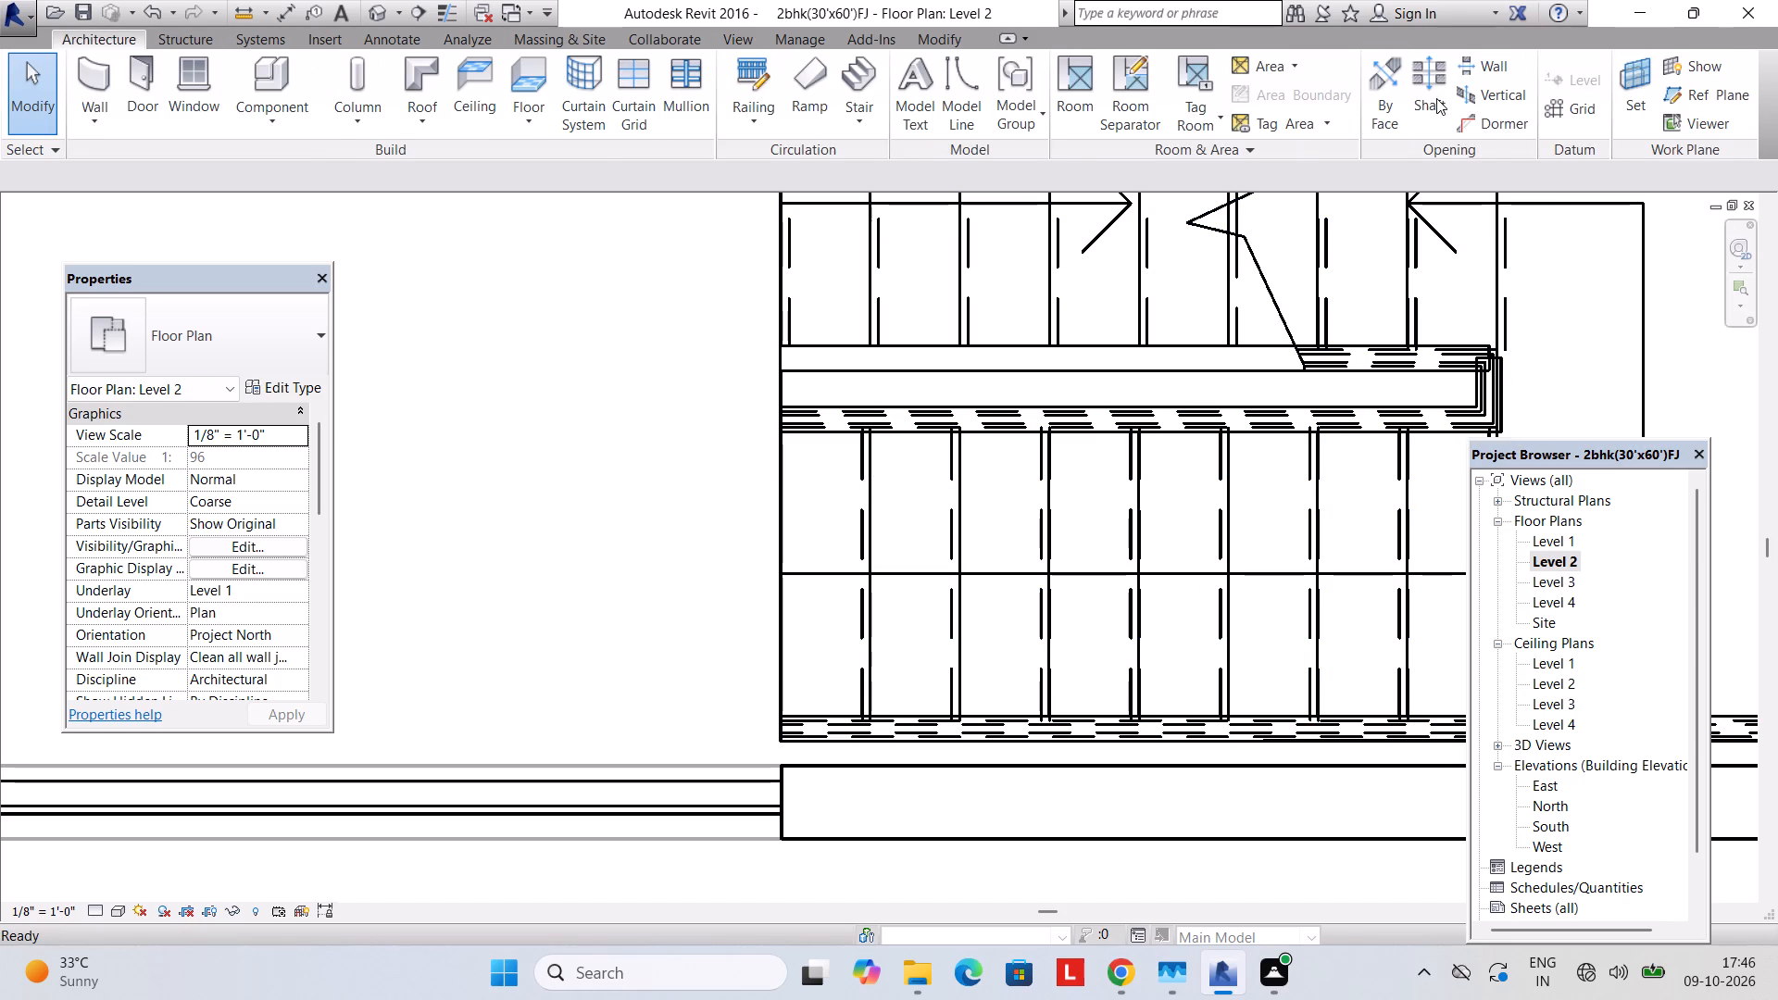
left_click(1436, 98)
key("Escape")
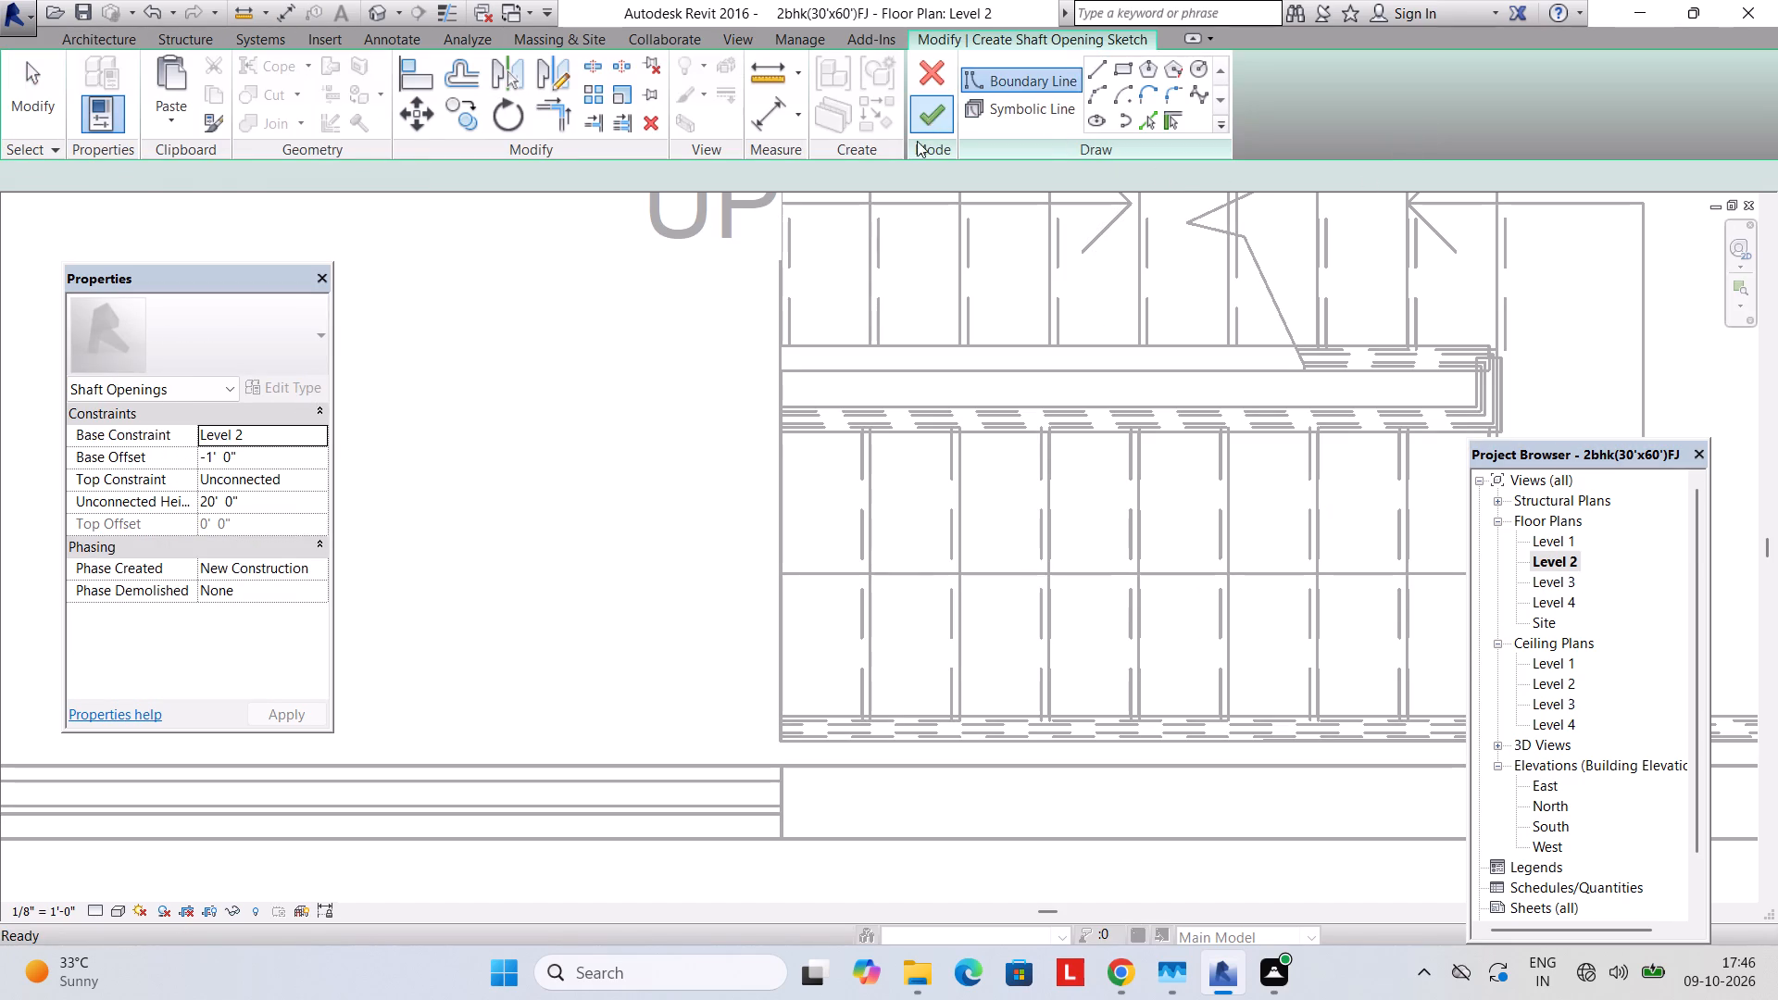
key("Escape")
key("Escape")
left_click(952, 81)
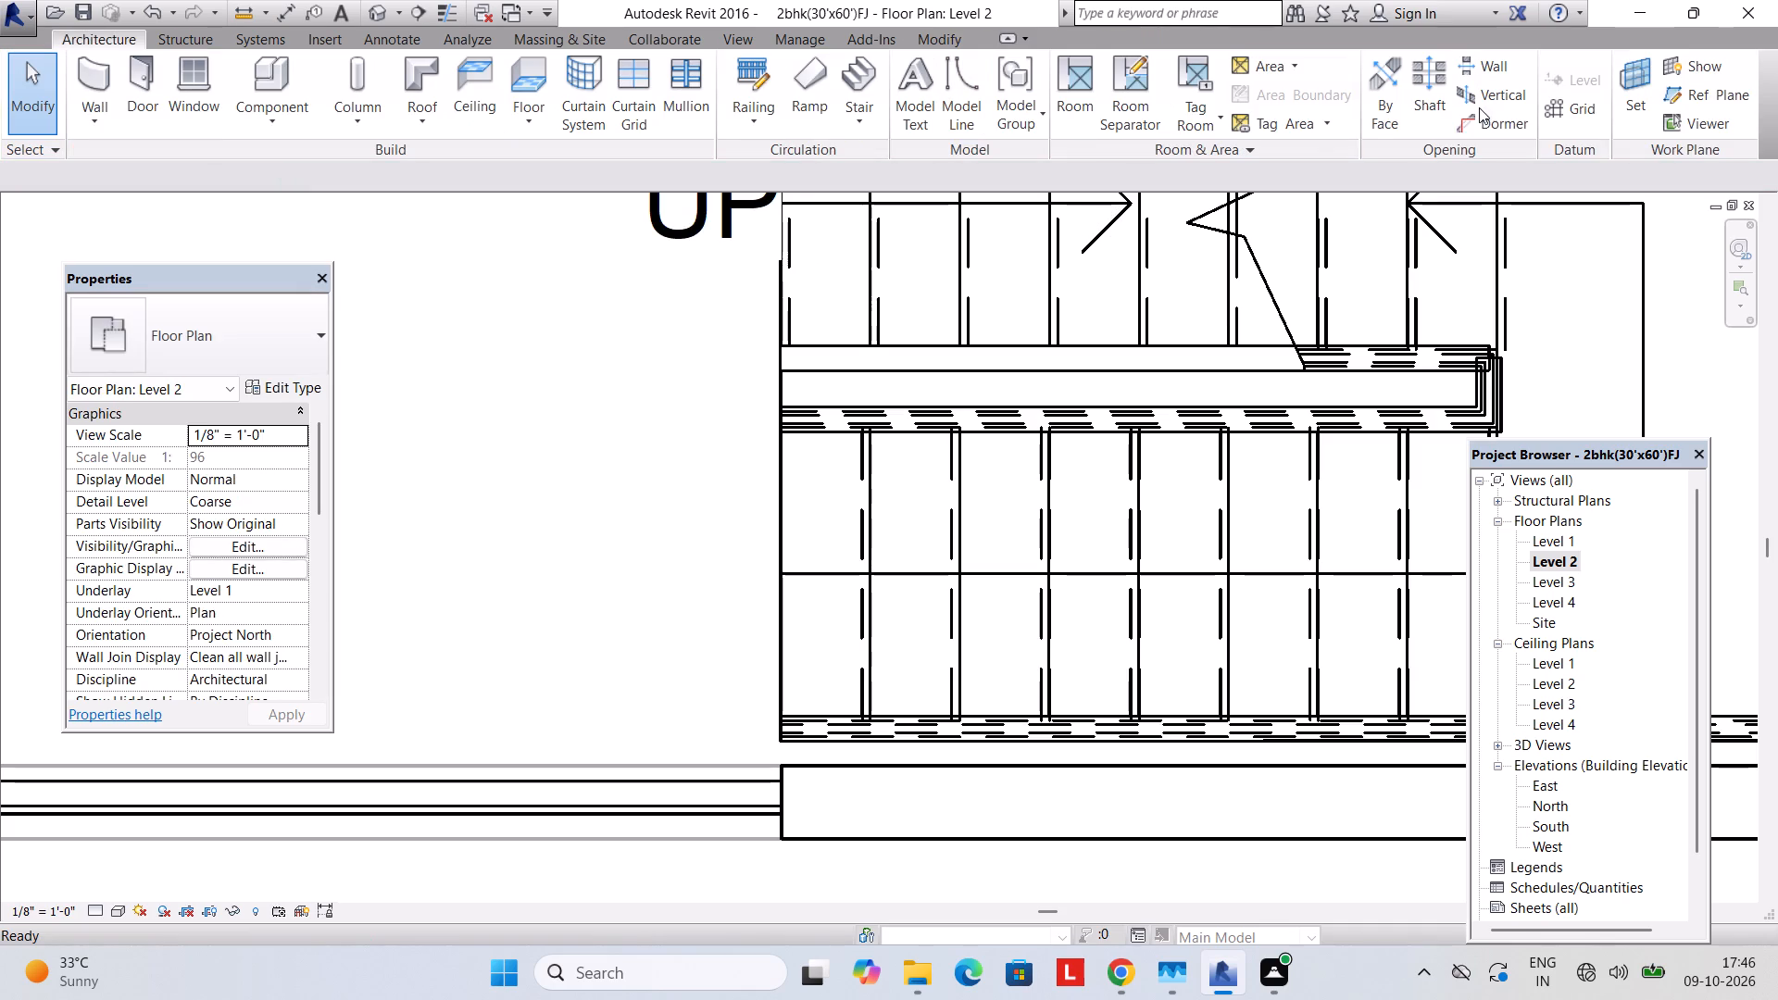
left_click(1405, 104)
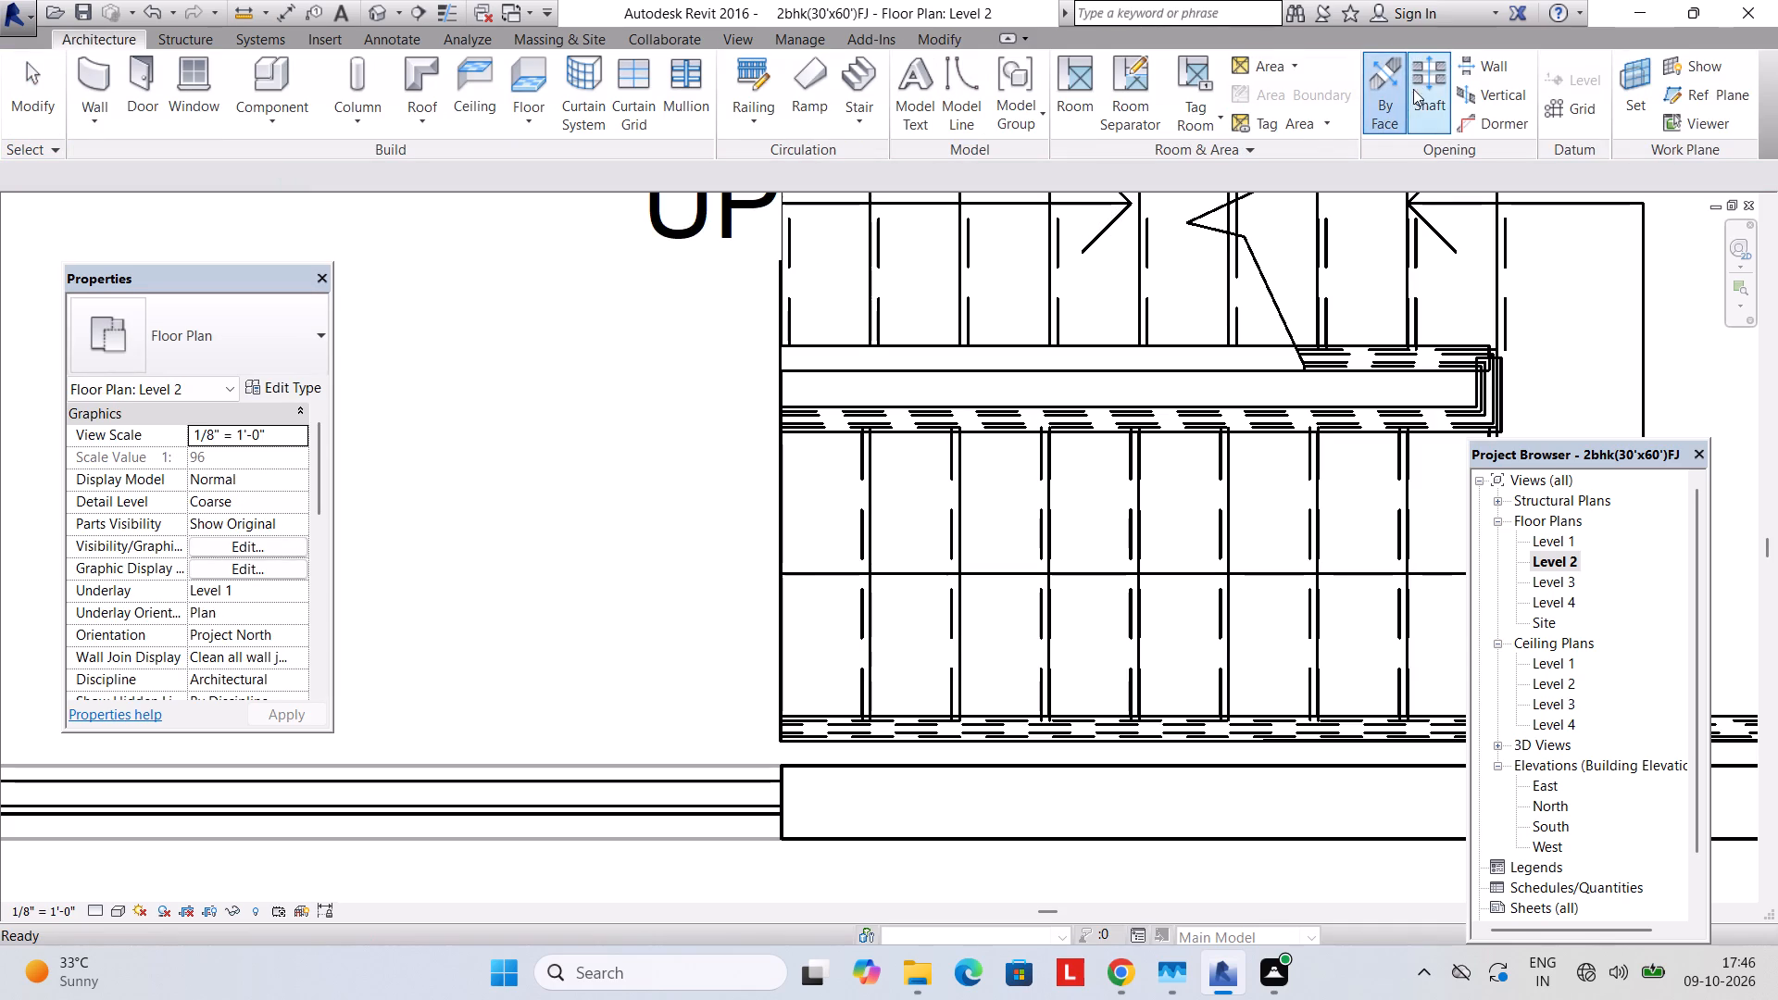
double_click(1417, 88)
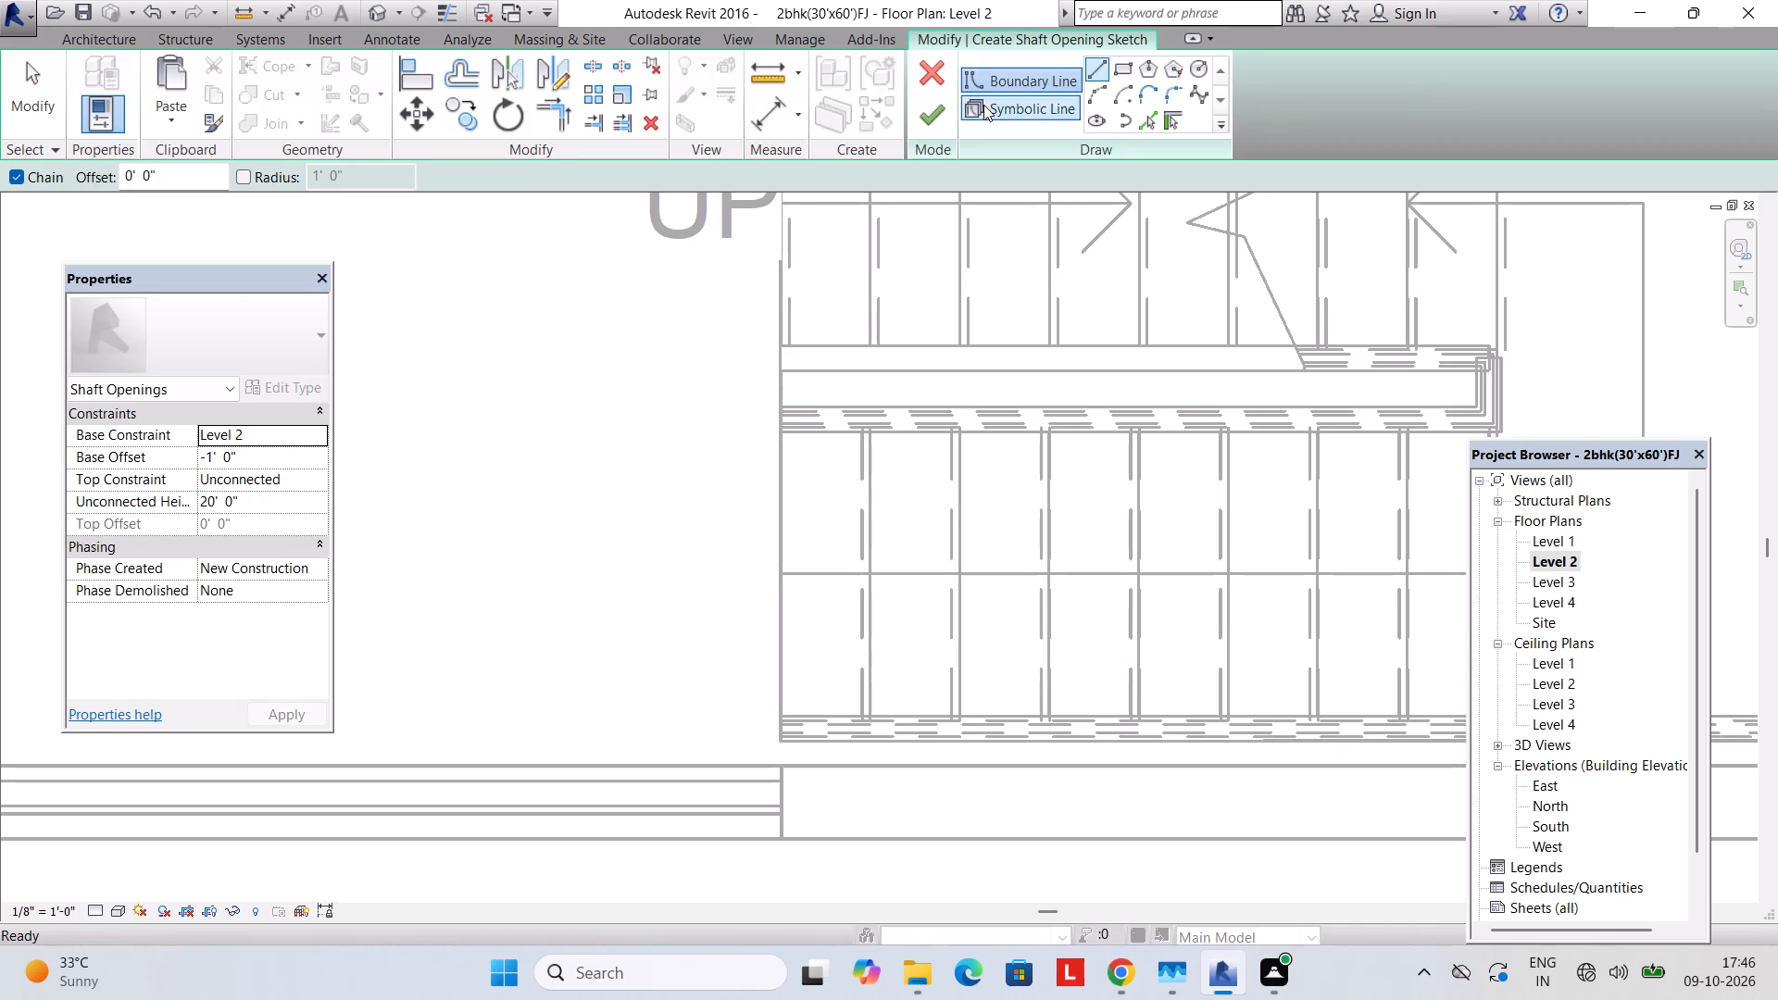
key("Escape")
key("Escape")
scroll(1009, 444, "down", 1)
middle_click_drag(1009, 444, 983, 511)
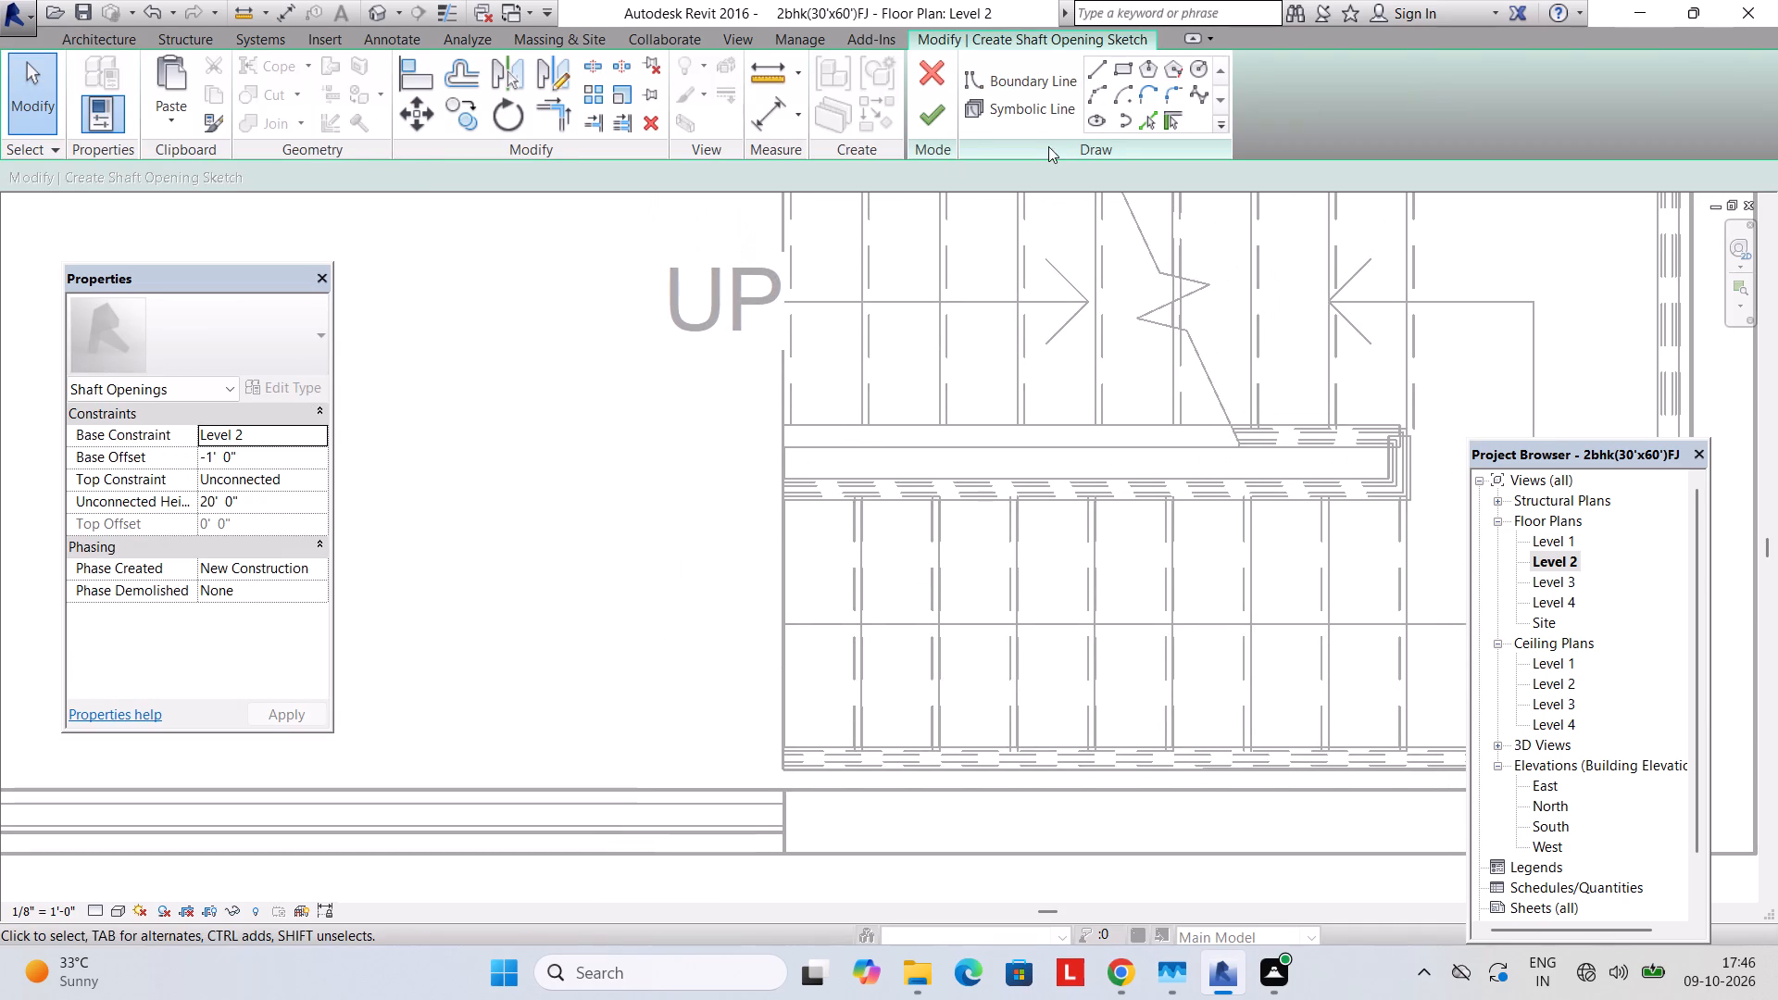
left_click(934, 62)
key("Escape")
Return to the 3D view and examine the front staircases, the Level 2 balcony and the Level 3 floor around the stair opening.
left_click(720, 43)
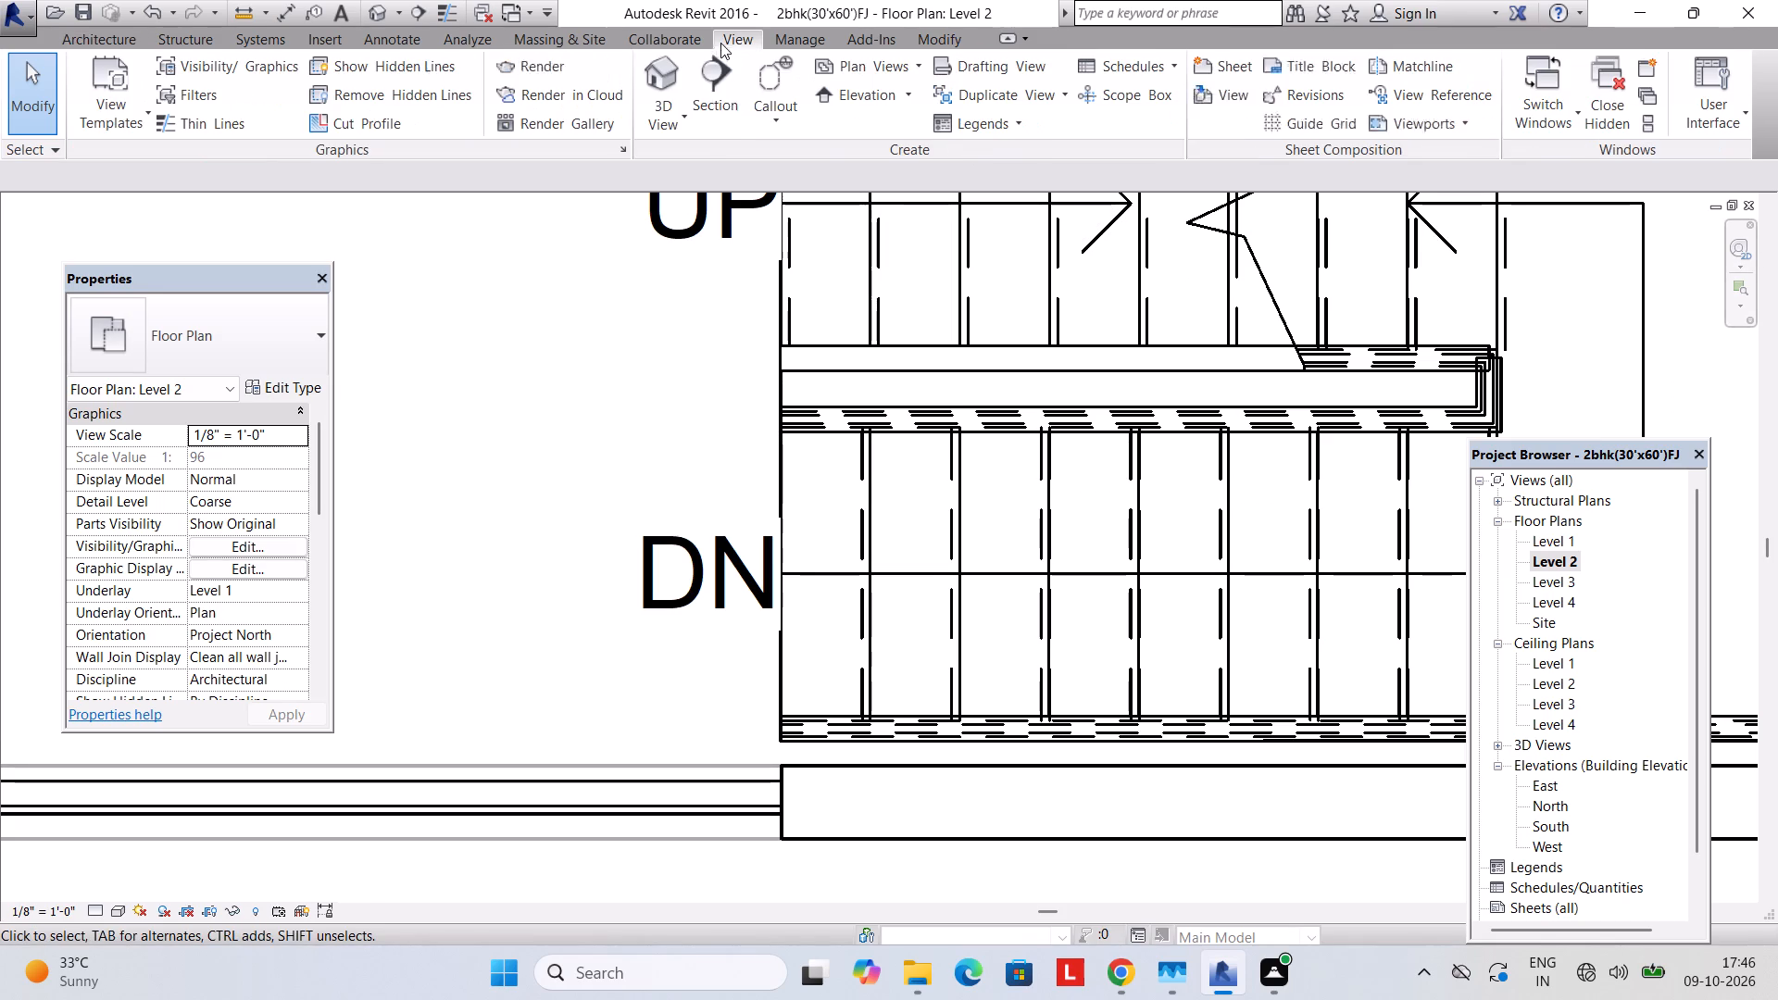
left_click(666, 108)
left_click(665, 153)
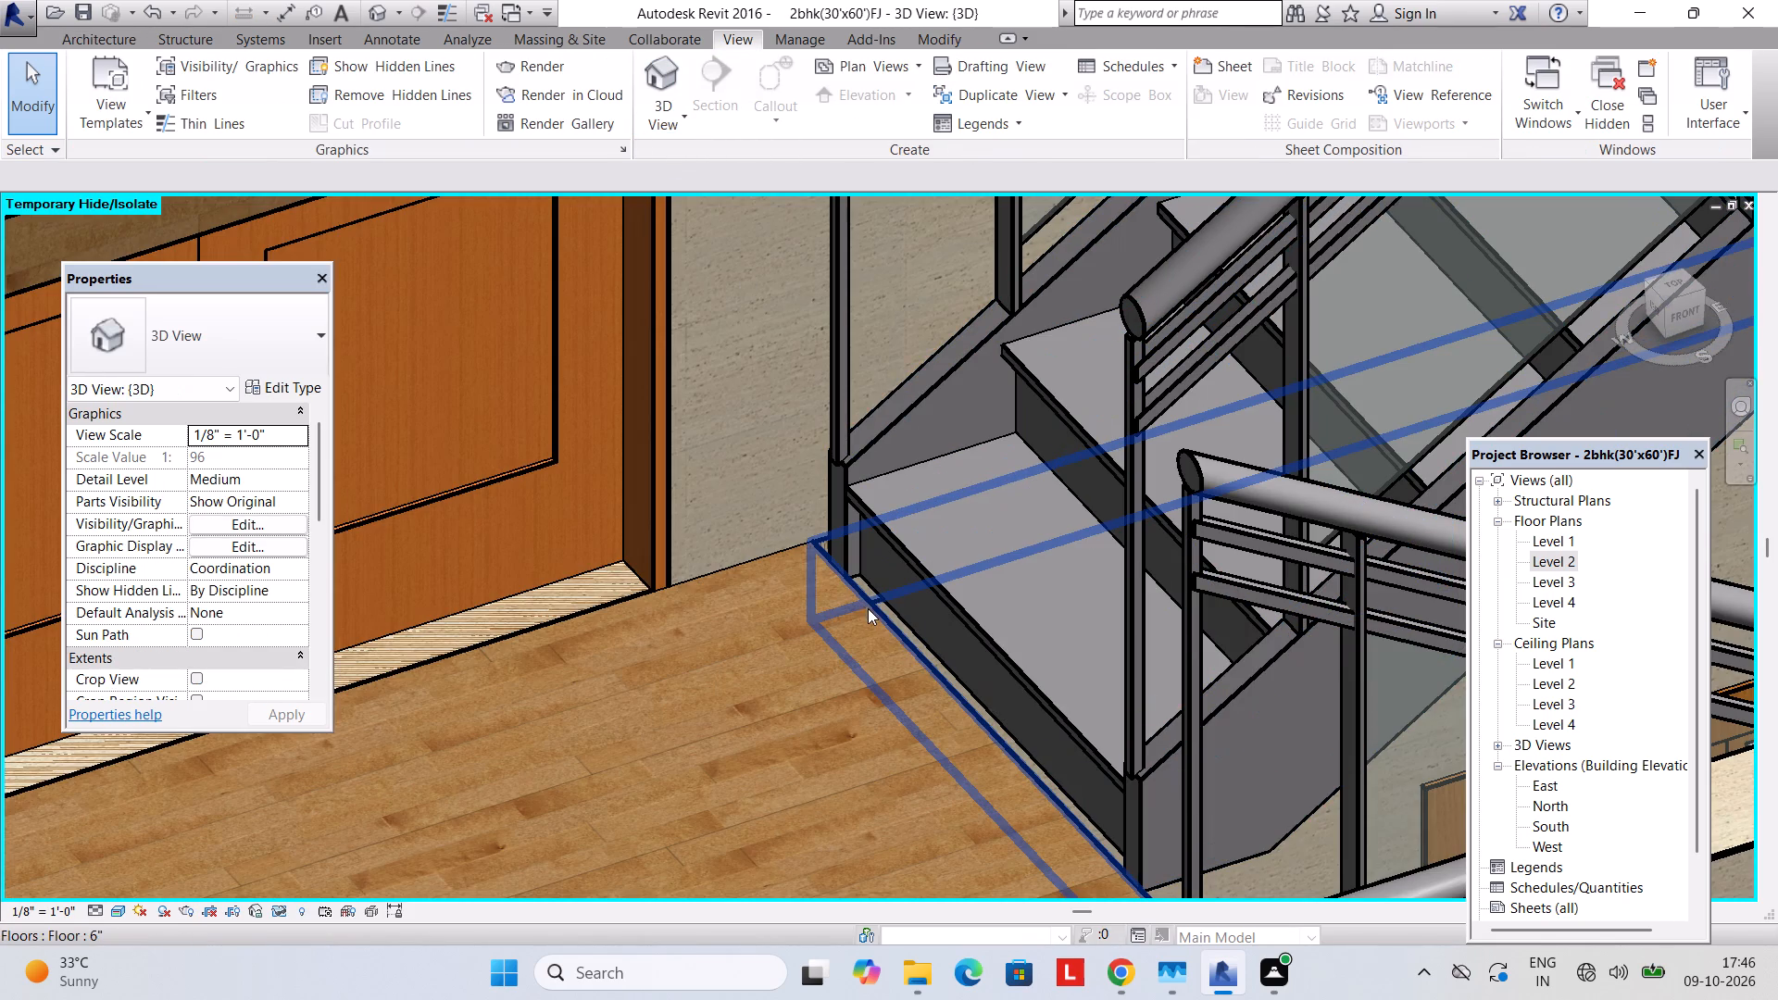
middle_click_drag(887, 540, 898, 358)
scroll(916, 397, "down", 4)
scroll(1092, 562, "down", 3)
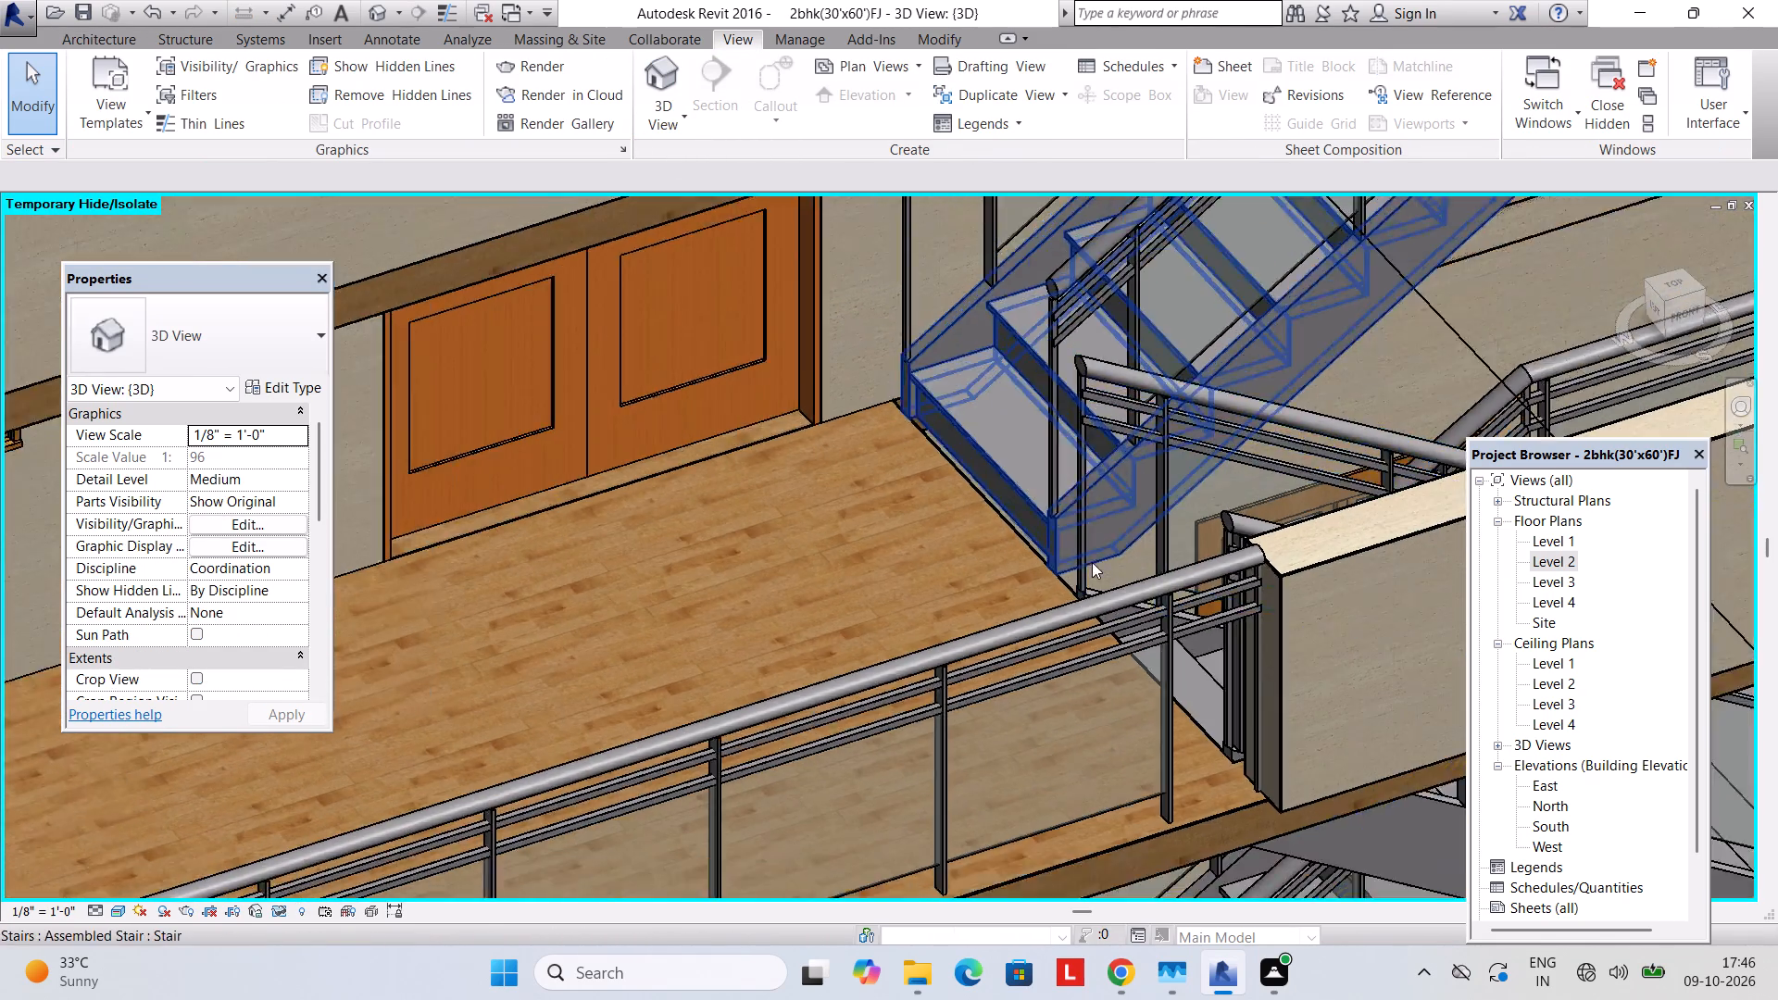
scroll(1092, 562, "down", 1)
middle_click_drag(1035, 316, 1021, 708)
scroll(1078, 406, "down", 1)
middle_click_drag(1078, 407, 1074, 435)
left_click(1006, 339)
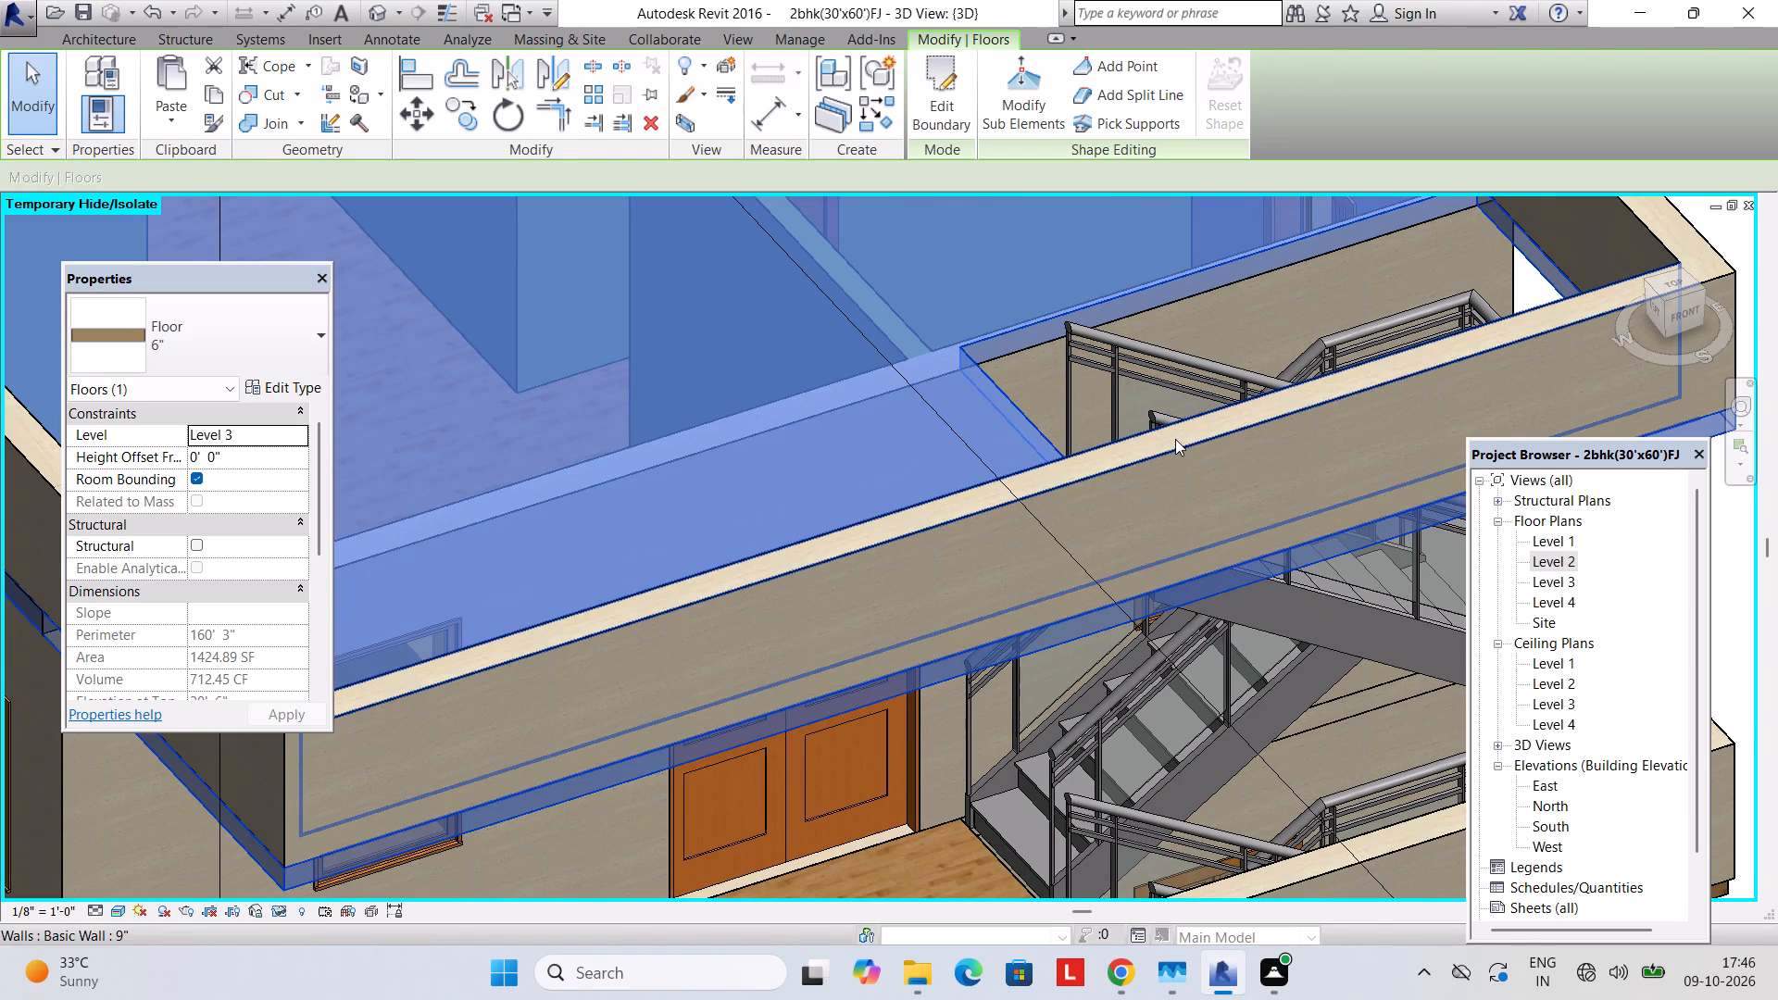
key("Escape")
scroll(1176, 437, "down", 3)
middle_click_drag(1176, 437, 1095, 294)
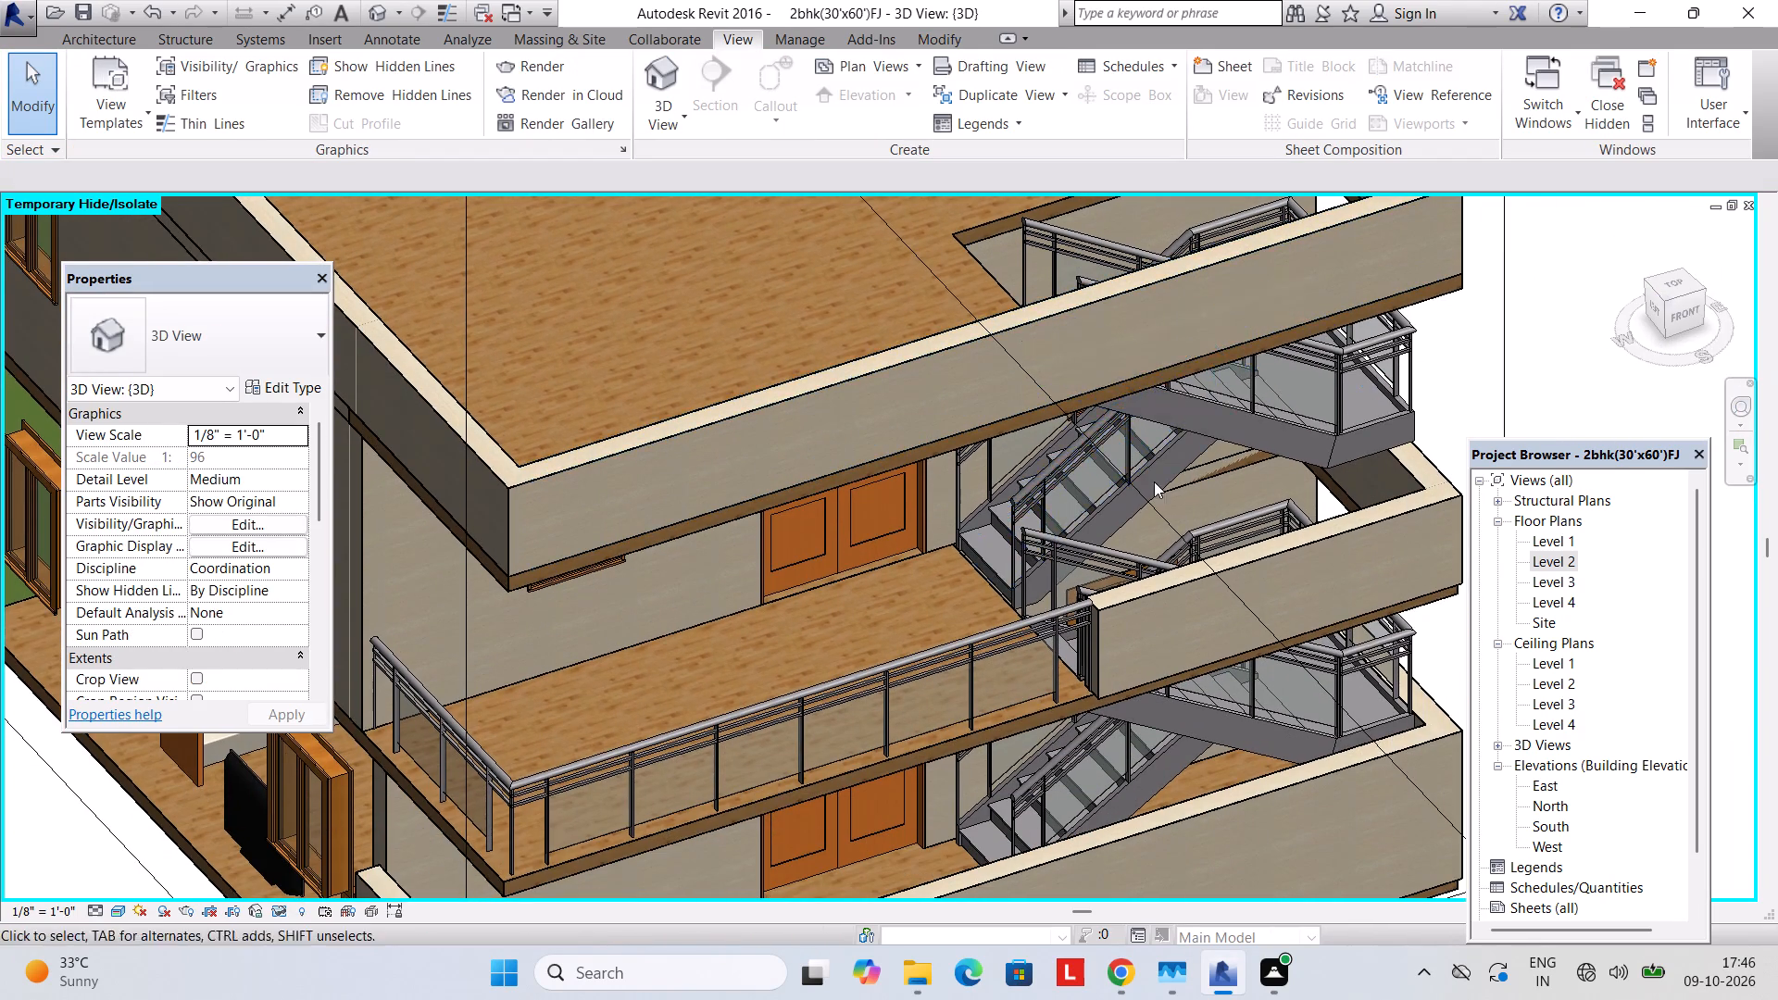
middle_click_drag(1192, 485, 1062, 856, "shift")
middle_click_drag(1128, 747, 959, 375)
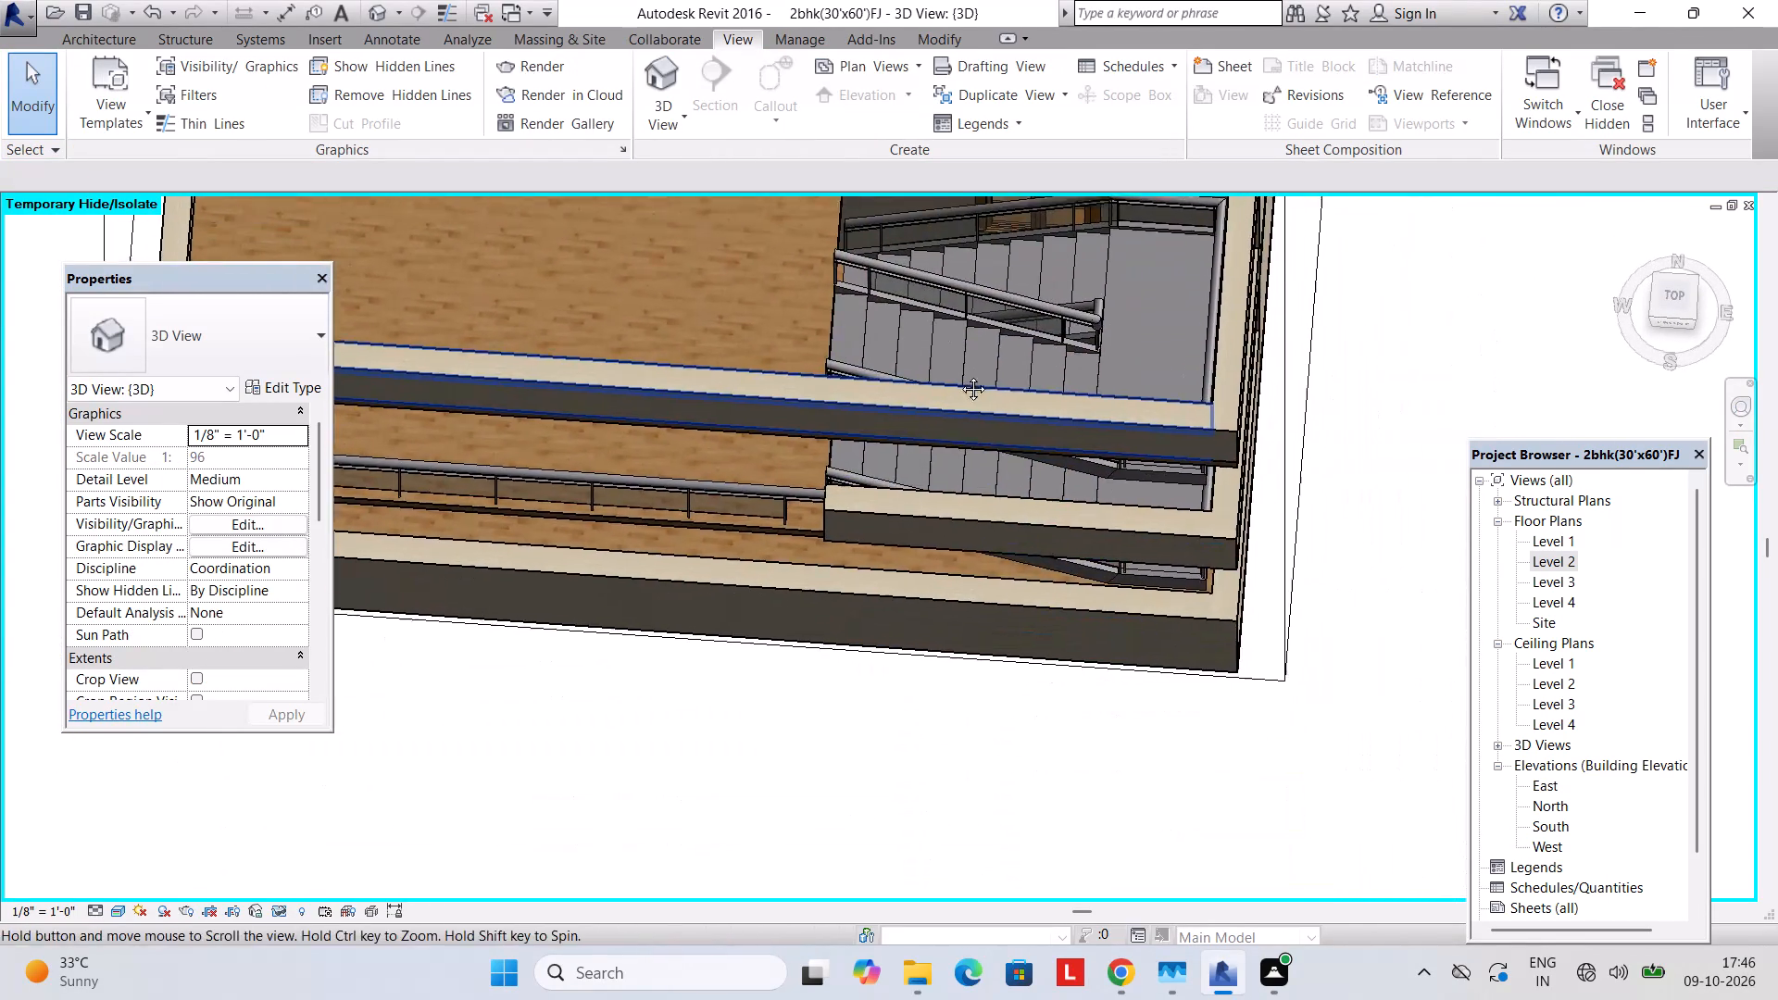
middle_click_drag(959, 375, 959, 377)
middle_click_drag(958, 404, 954, 600, "shift")
Inspect from above where the top treads of the Level 1 to Level 2 stair meet the Level 2 floor edge.
scroll(905, 323, "up", 9)
middle_click_drag(854, 424, 690, 199)
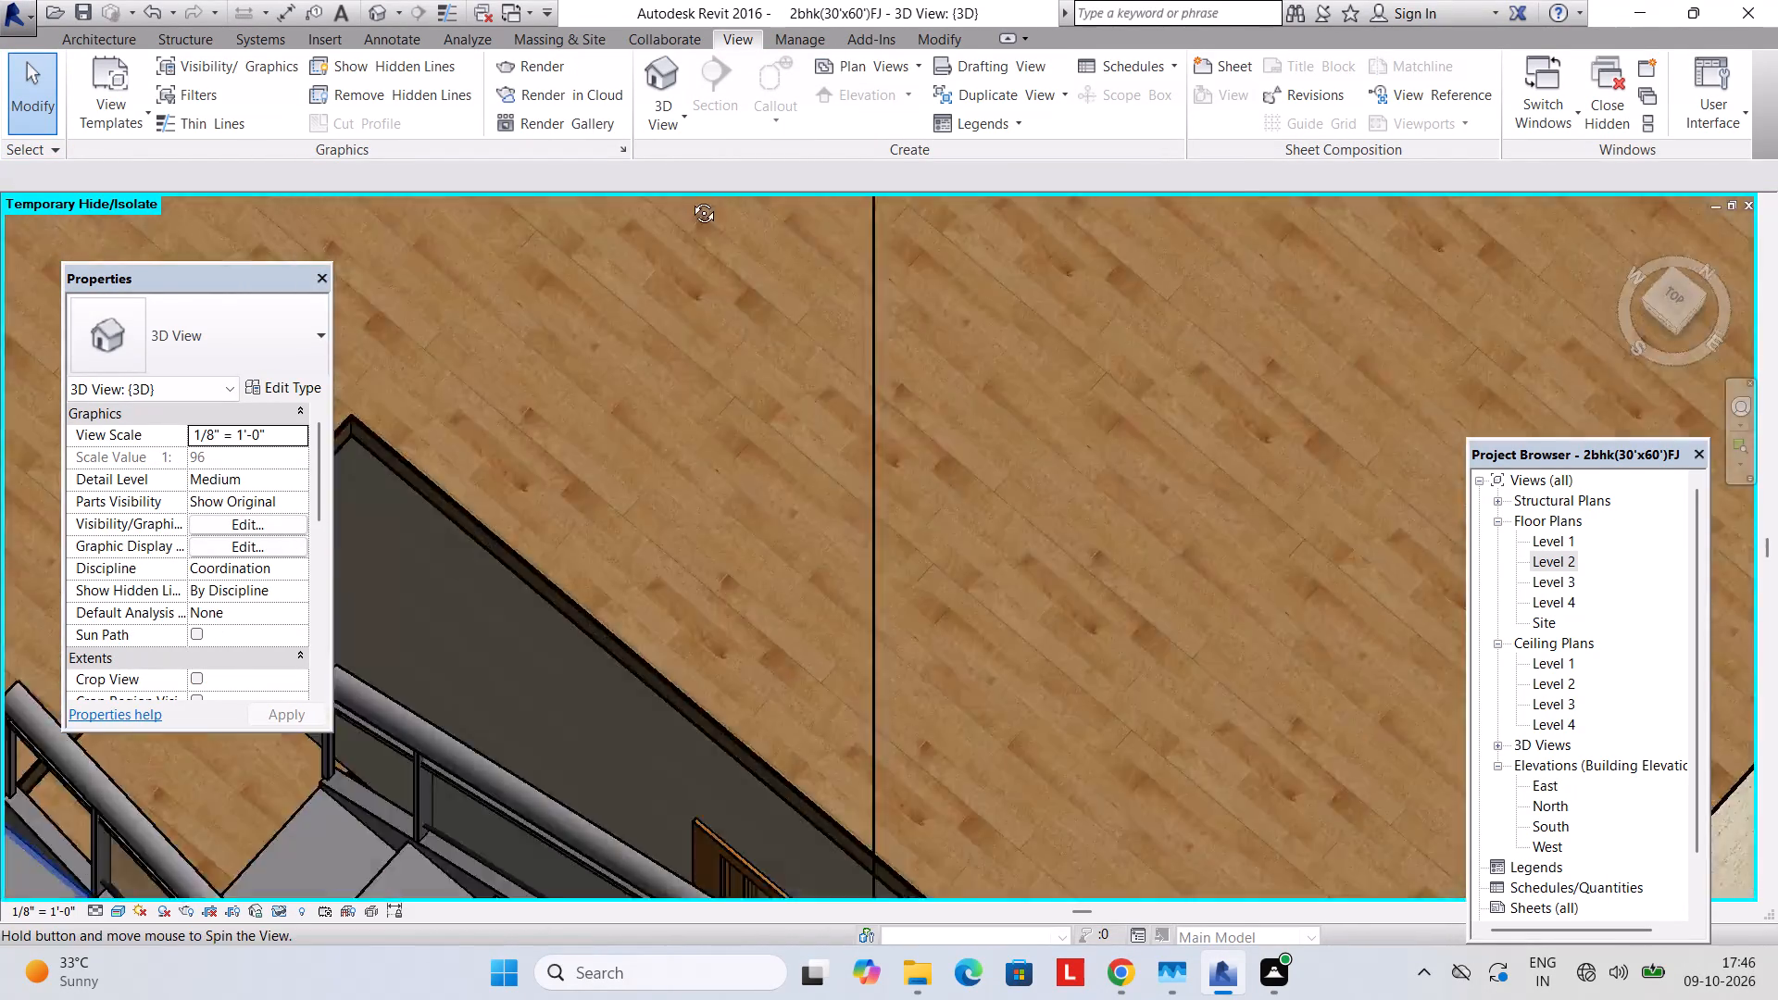
middle_click_drag(690, 199, 682, 169)
middle_click_drag(670, 300, 1330, 35)
middle_click_drag(1006, 352, 1250, 121)
middle_click_drag(1259, 525, 1194, 0)
middle_click_drag(977, 366, 1026, 209)
scroll(745, 227, "up", 3)
middle_click_drag(713, 207, 1040, 61)
middle_click_drag(824, 222, 788, 389)
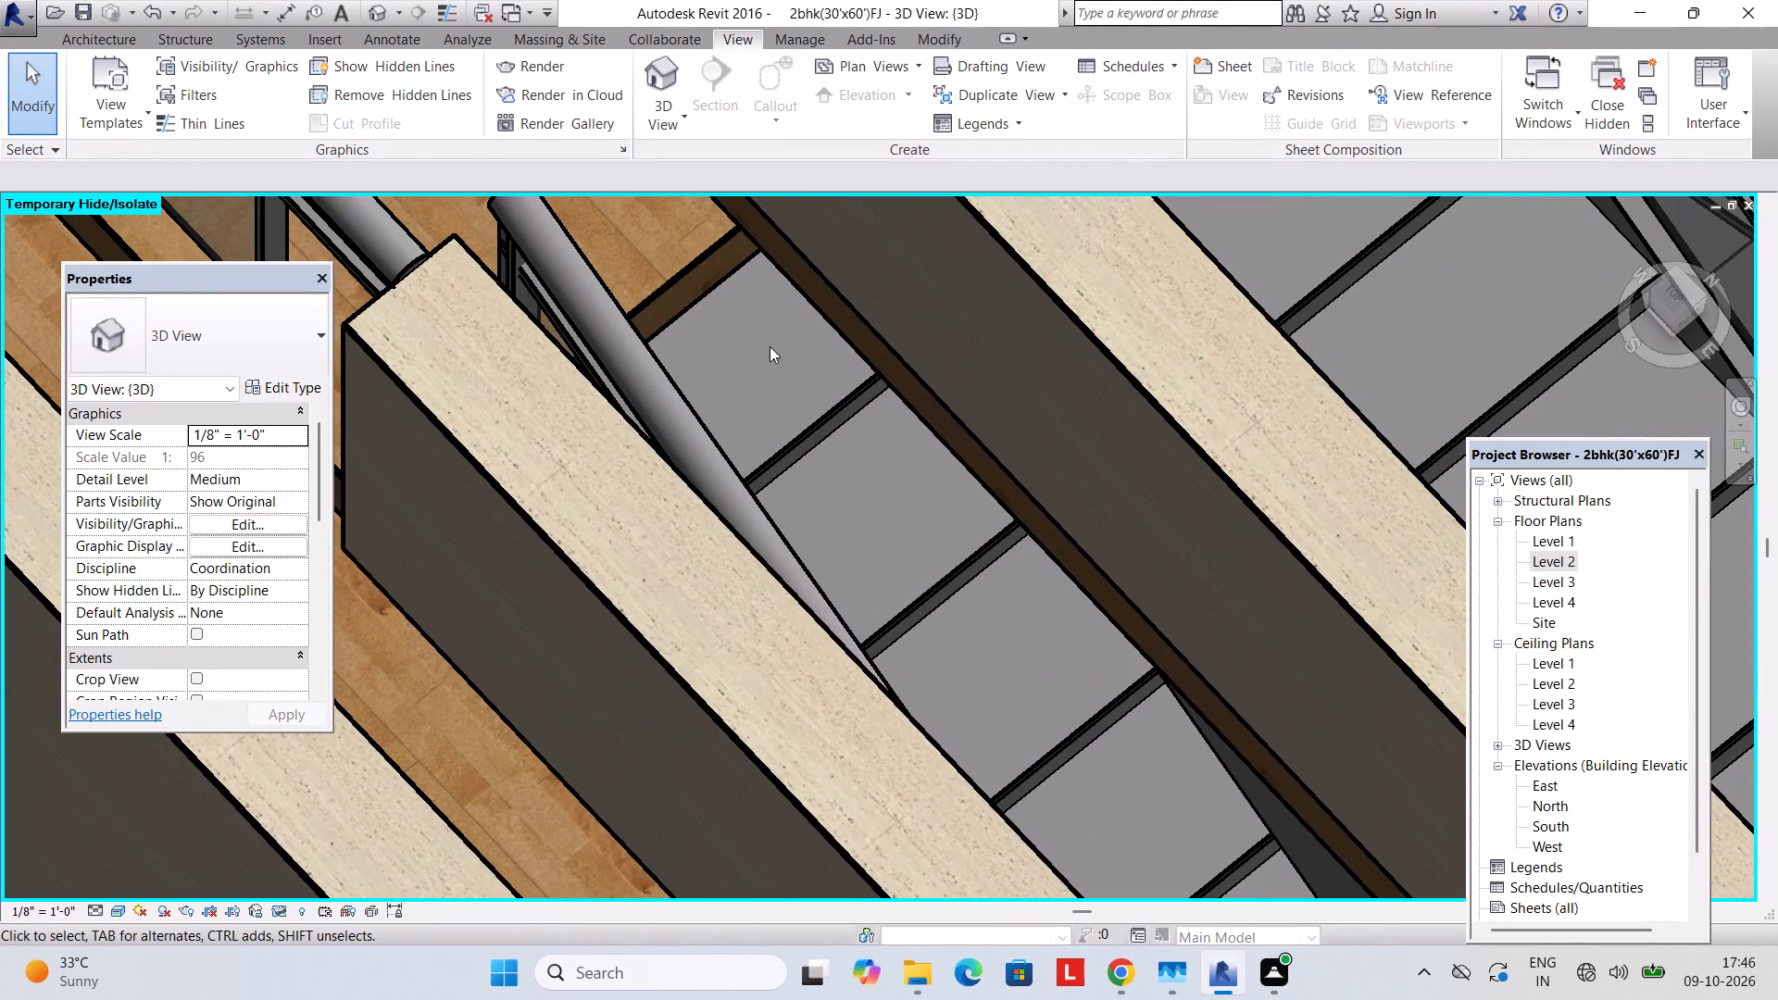
left_click(731, 276)
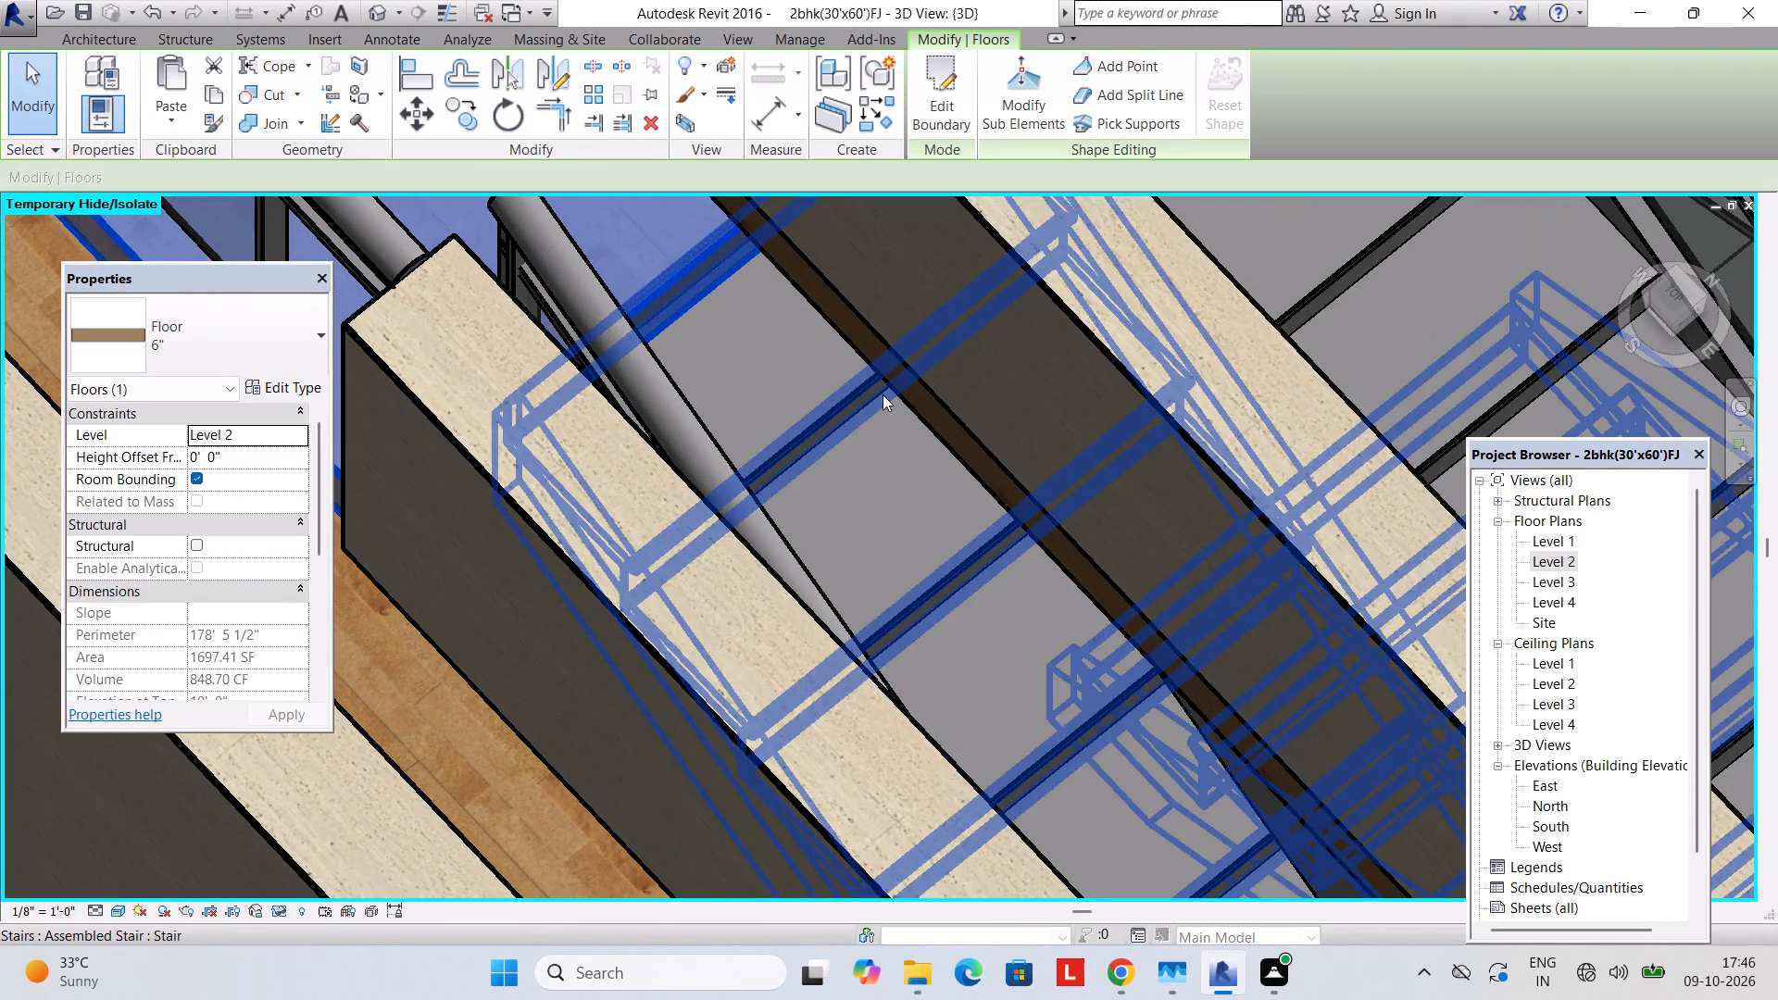
key("Escape")
left_click(792, 411)
left_click(789, 424)
key("Escape")
left_click(797, 427)
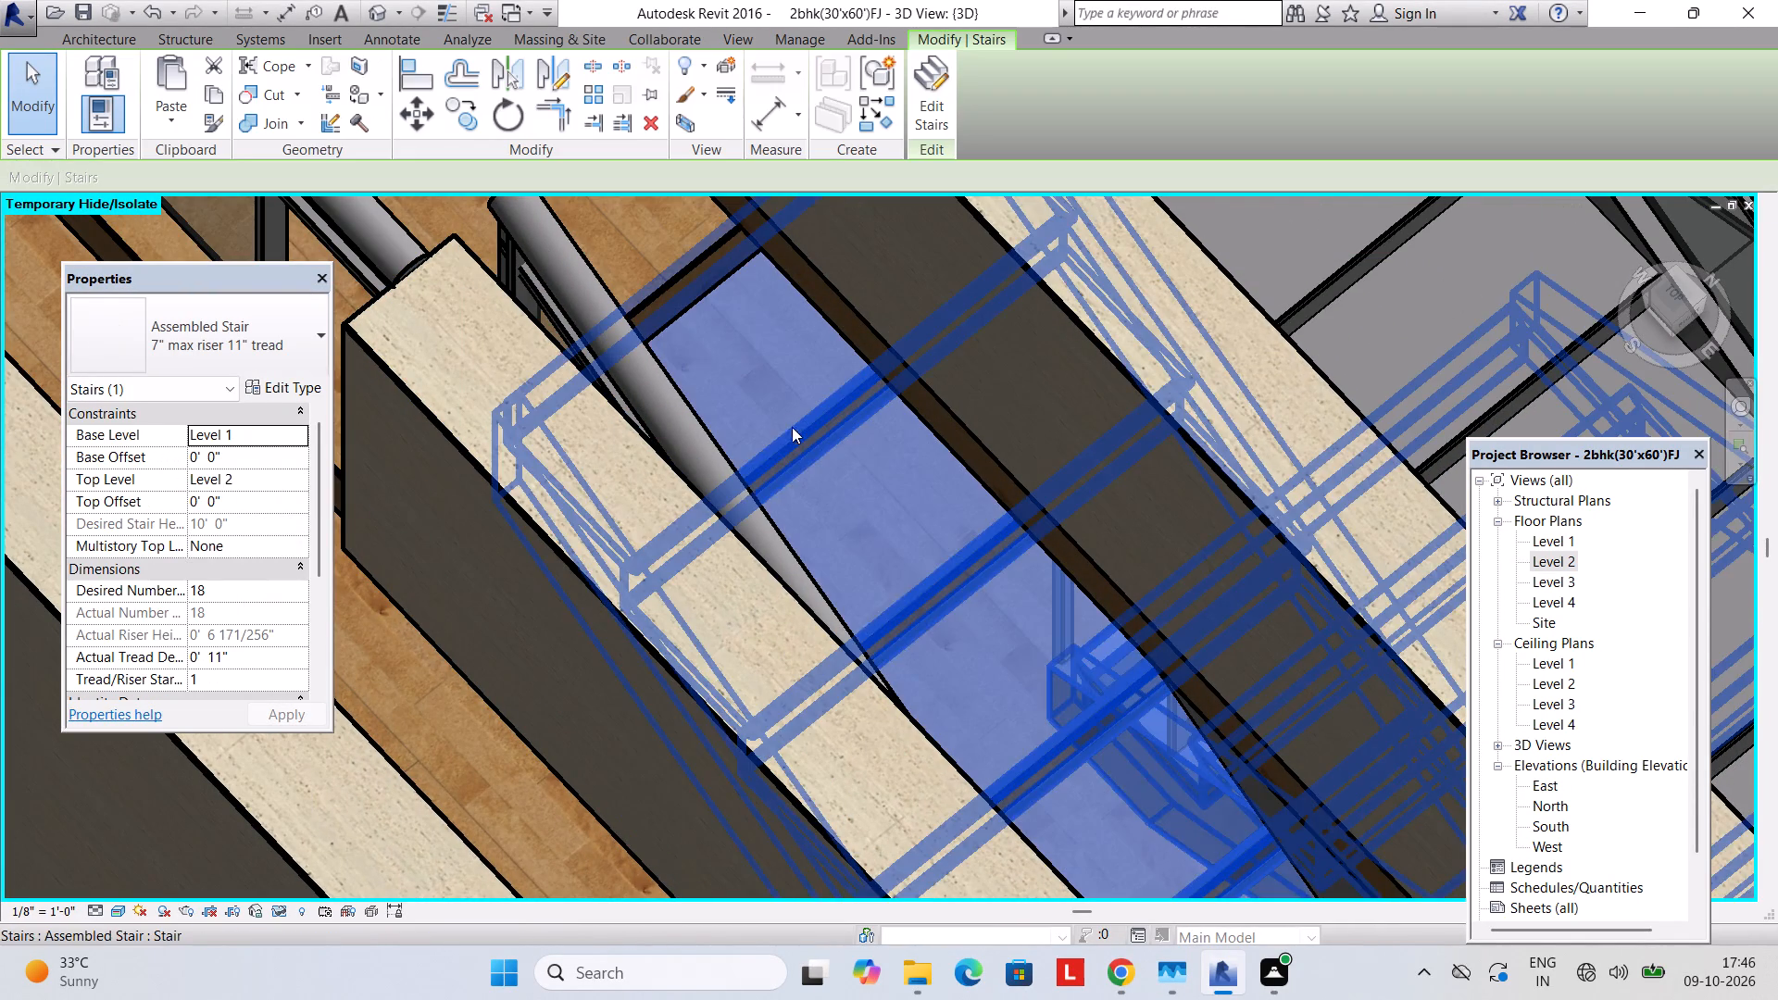
key("Escape")
Examine the Level 2 balcony corner and the foot of the Level 1 stair from the side of the house.
scroll(656, 432, "down", 5)
middle_click_drag(742, 455, 803, 348)
middle_click_drag(778, 469, 1227, 248, "shift")
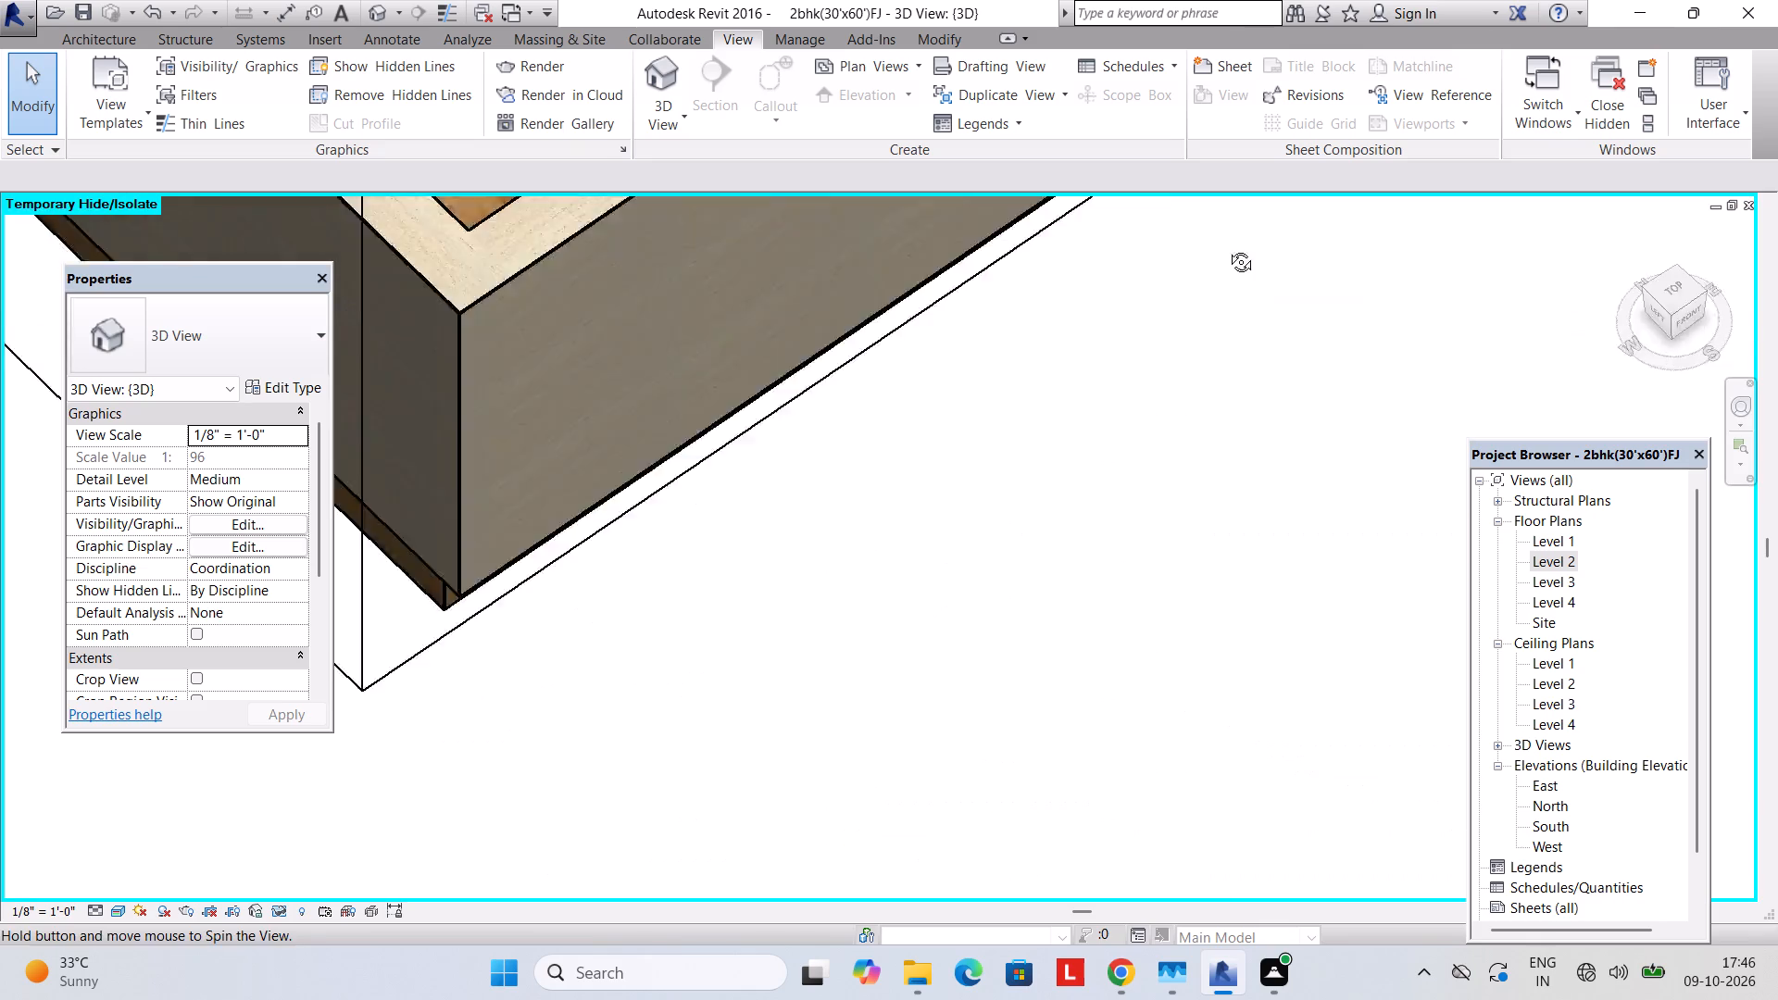
middle_click_drag(1227, 248, 1243, 226, "shift")
middle_click_drag(1221, 243, 1025, 736)
middle_click_drag(761, 403, 663, 843)
middle_click_drag(657, 771, 837, 449)
middle_click_drag(705, 546, 569, 610)
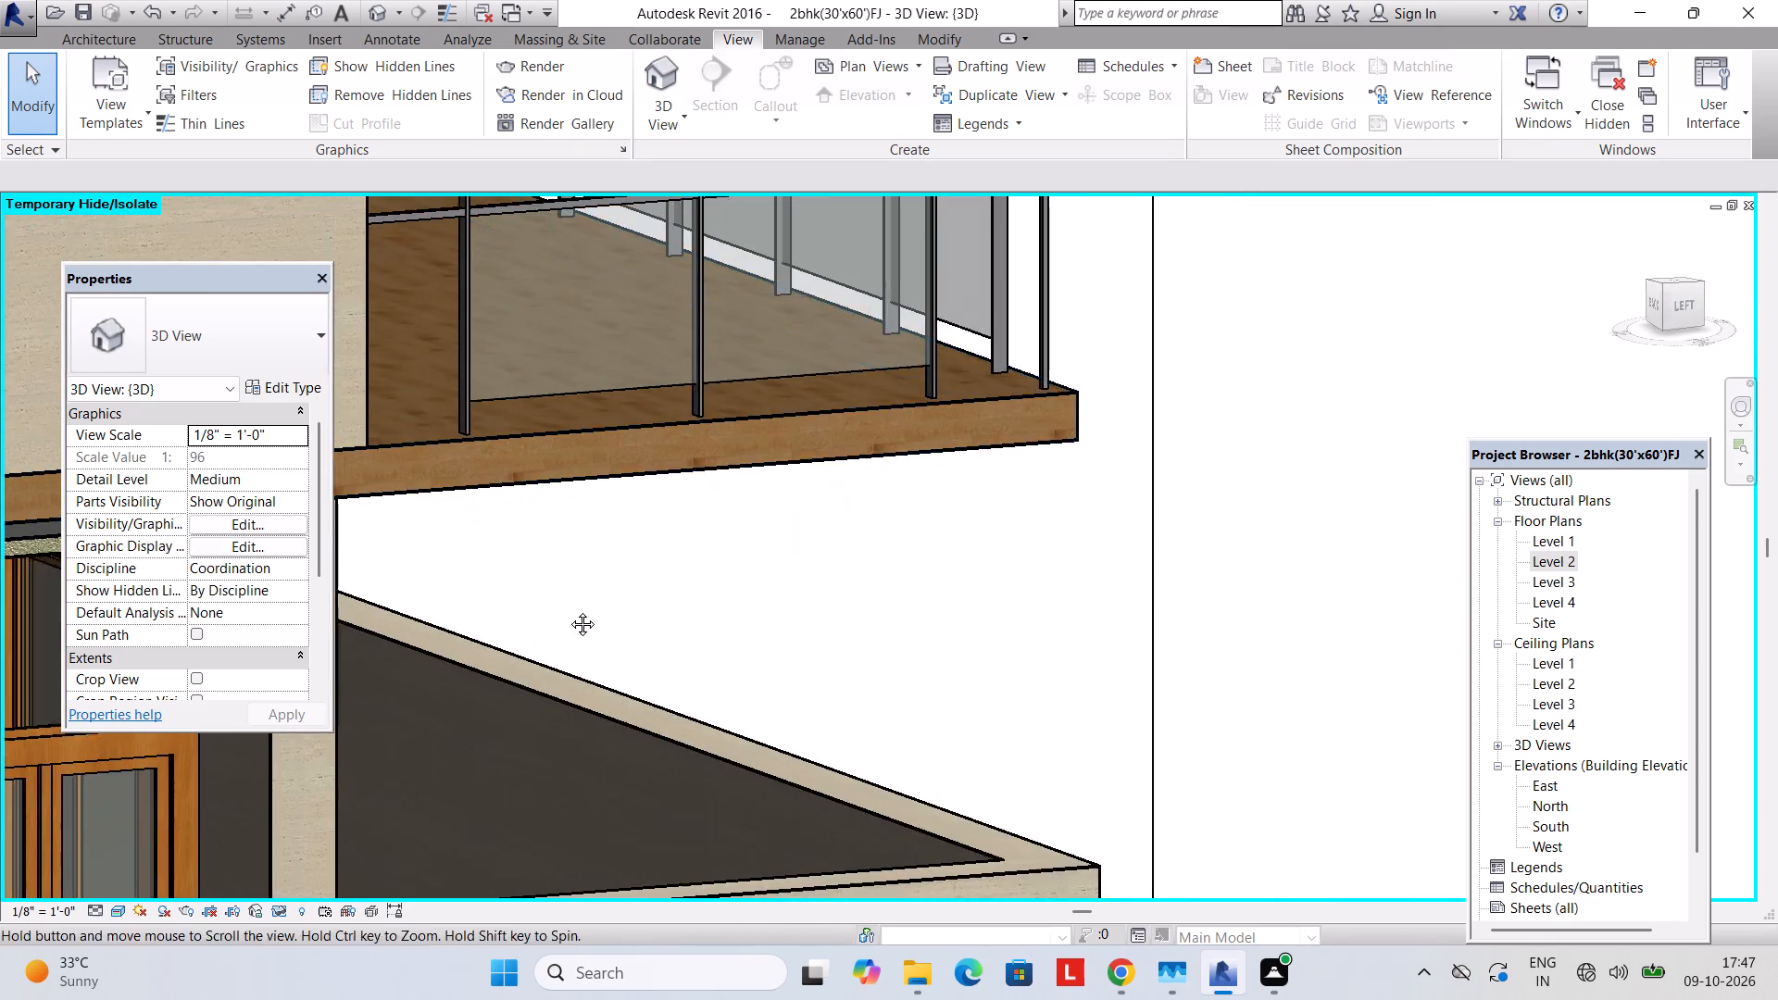
middle_click_drag(569, 610, 551, 621)
middle_click_drag(566, 599, 882, 578)
scroll(888, 600, "up", 1, "shift")
middle_click_drag(887, 600, 758, 583, "shift")
middle_click_drag(767, 615, 883, 456)
scroll(861, 639, "up", 2)
middle_click_drag(788, 780, 947, 367)
middle_click_drag(945, 425, 912, 629)
middle_click_drag(1075, 255, 963, 792)
middle_click_drag(964, 784, 965, 770)
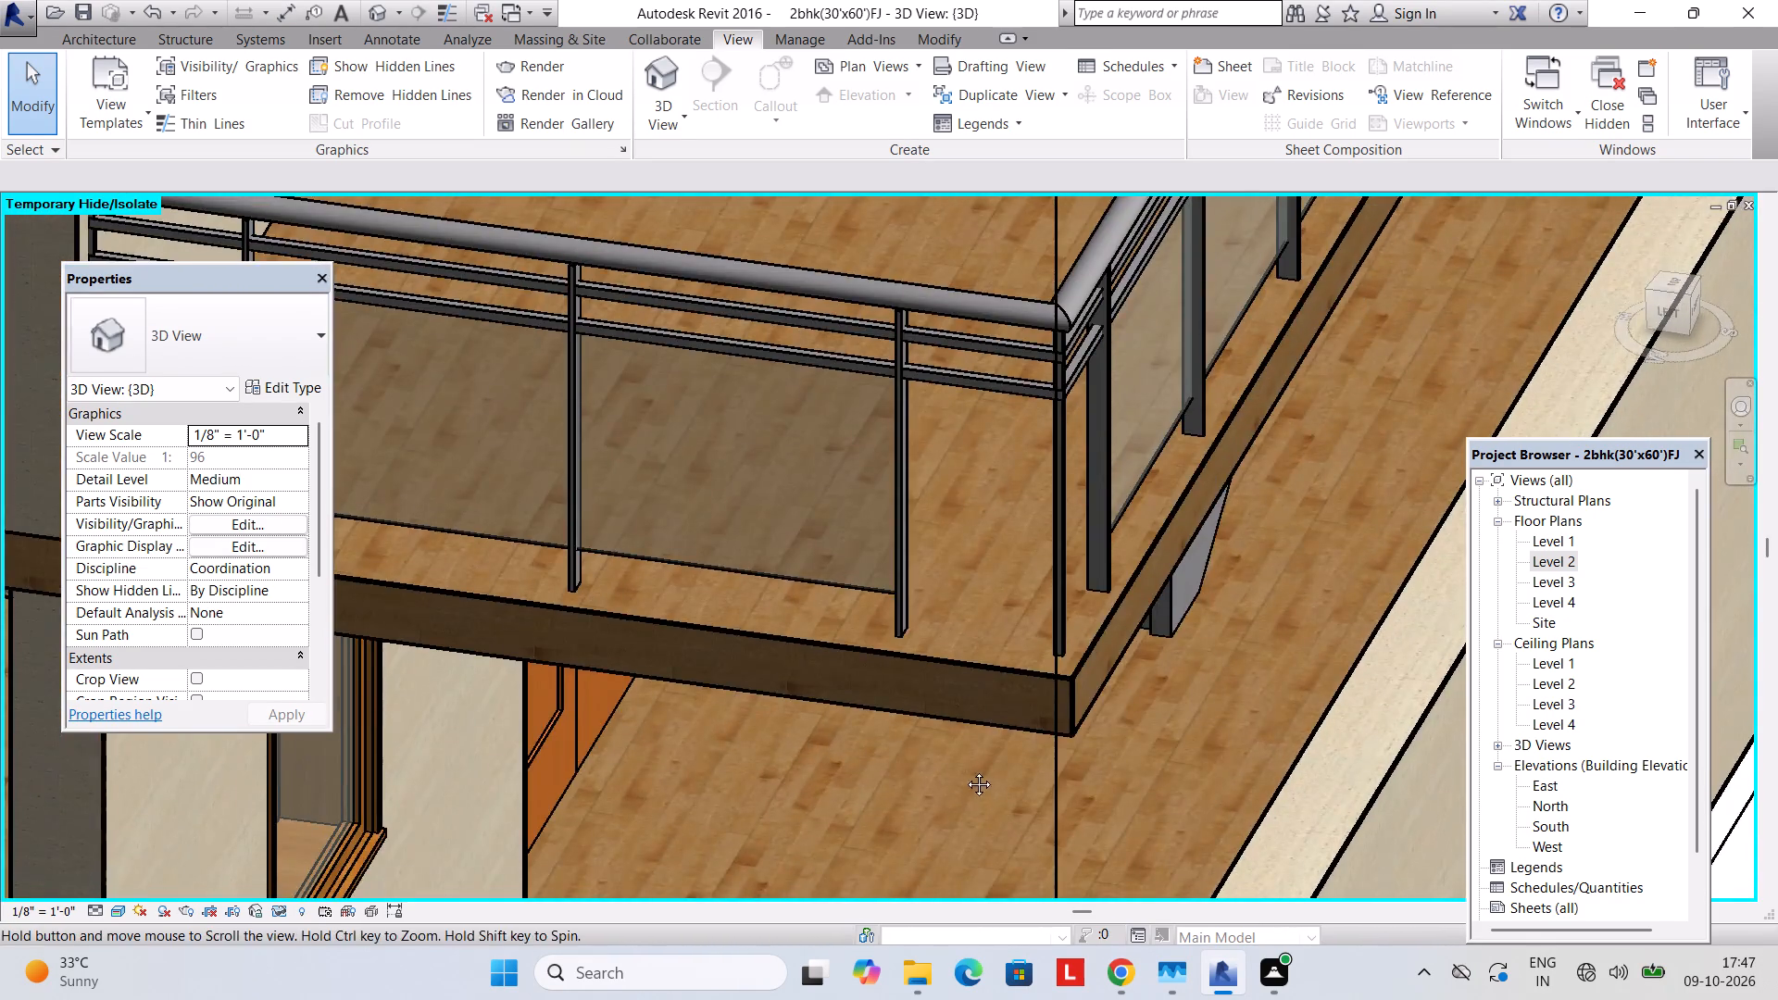
middle_click_drag(965, 770, 989, 697)
scroll(933, 830, "up", 5)
middle_click_drag(909, 857, 995, 649)
Review the instance and type properties of the Level 1 to Level 2 stair, including its calculation rules and supports.
left_click(970, 599)
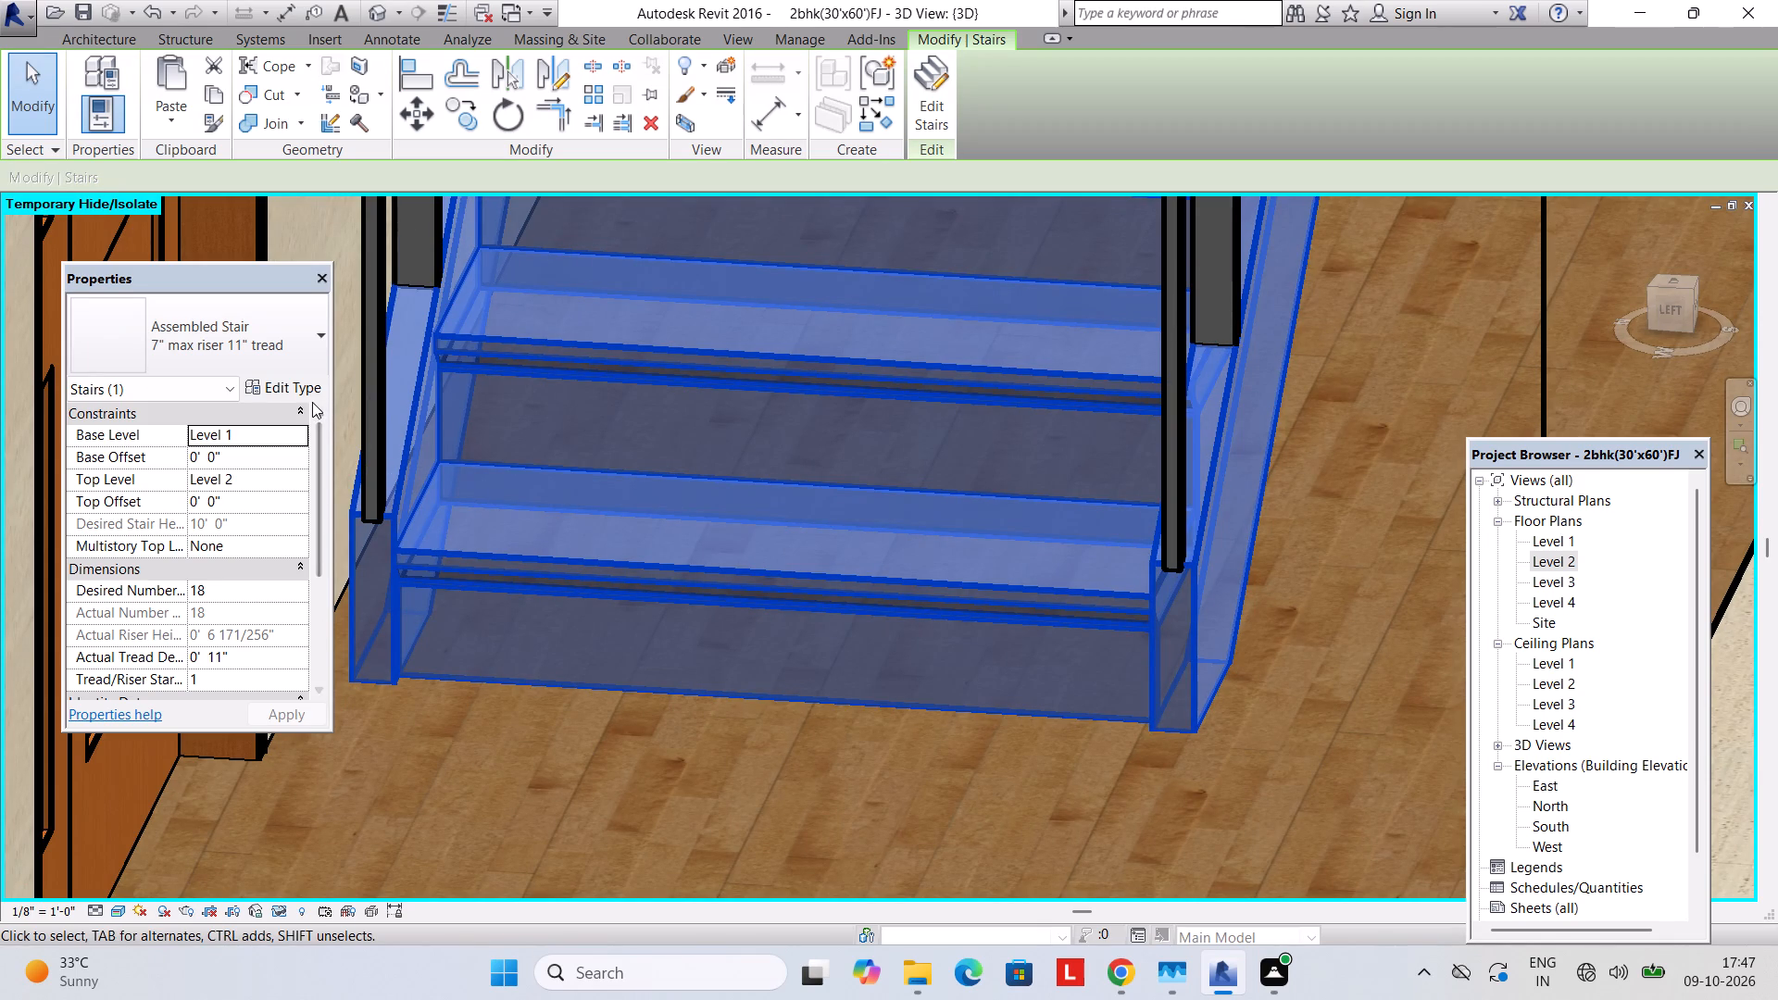
left_click(265, 356)
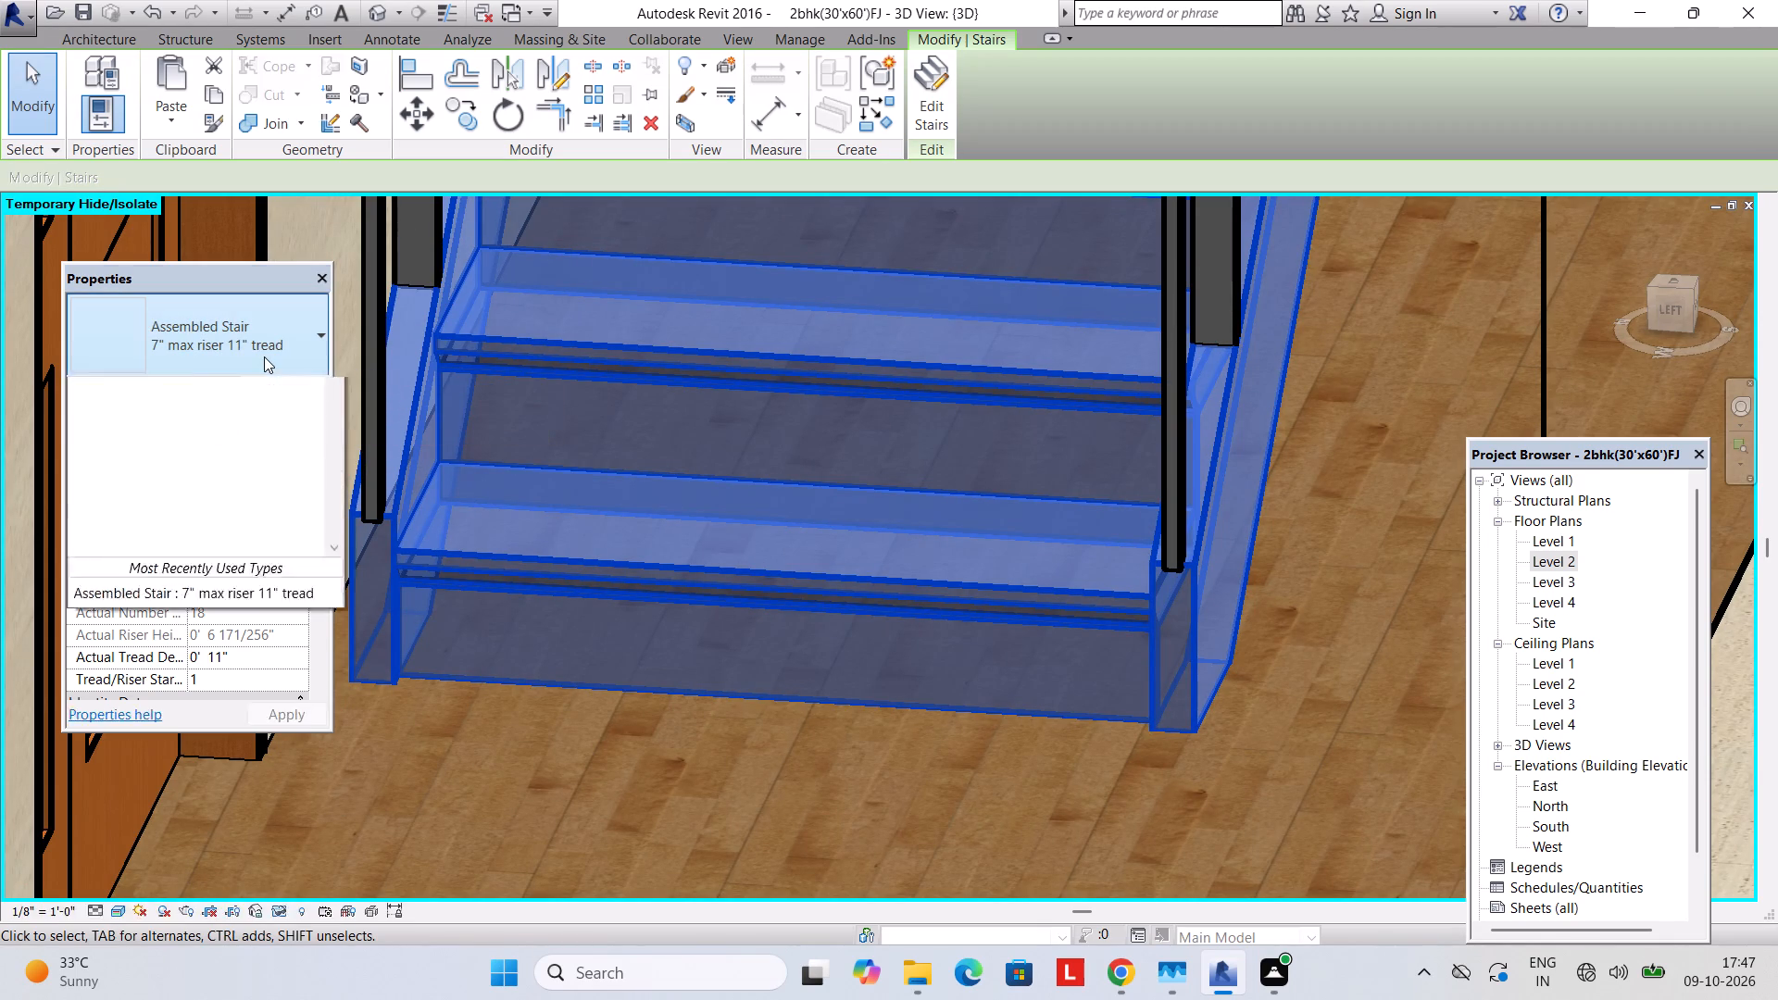
left_click(267, 357)
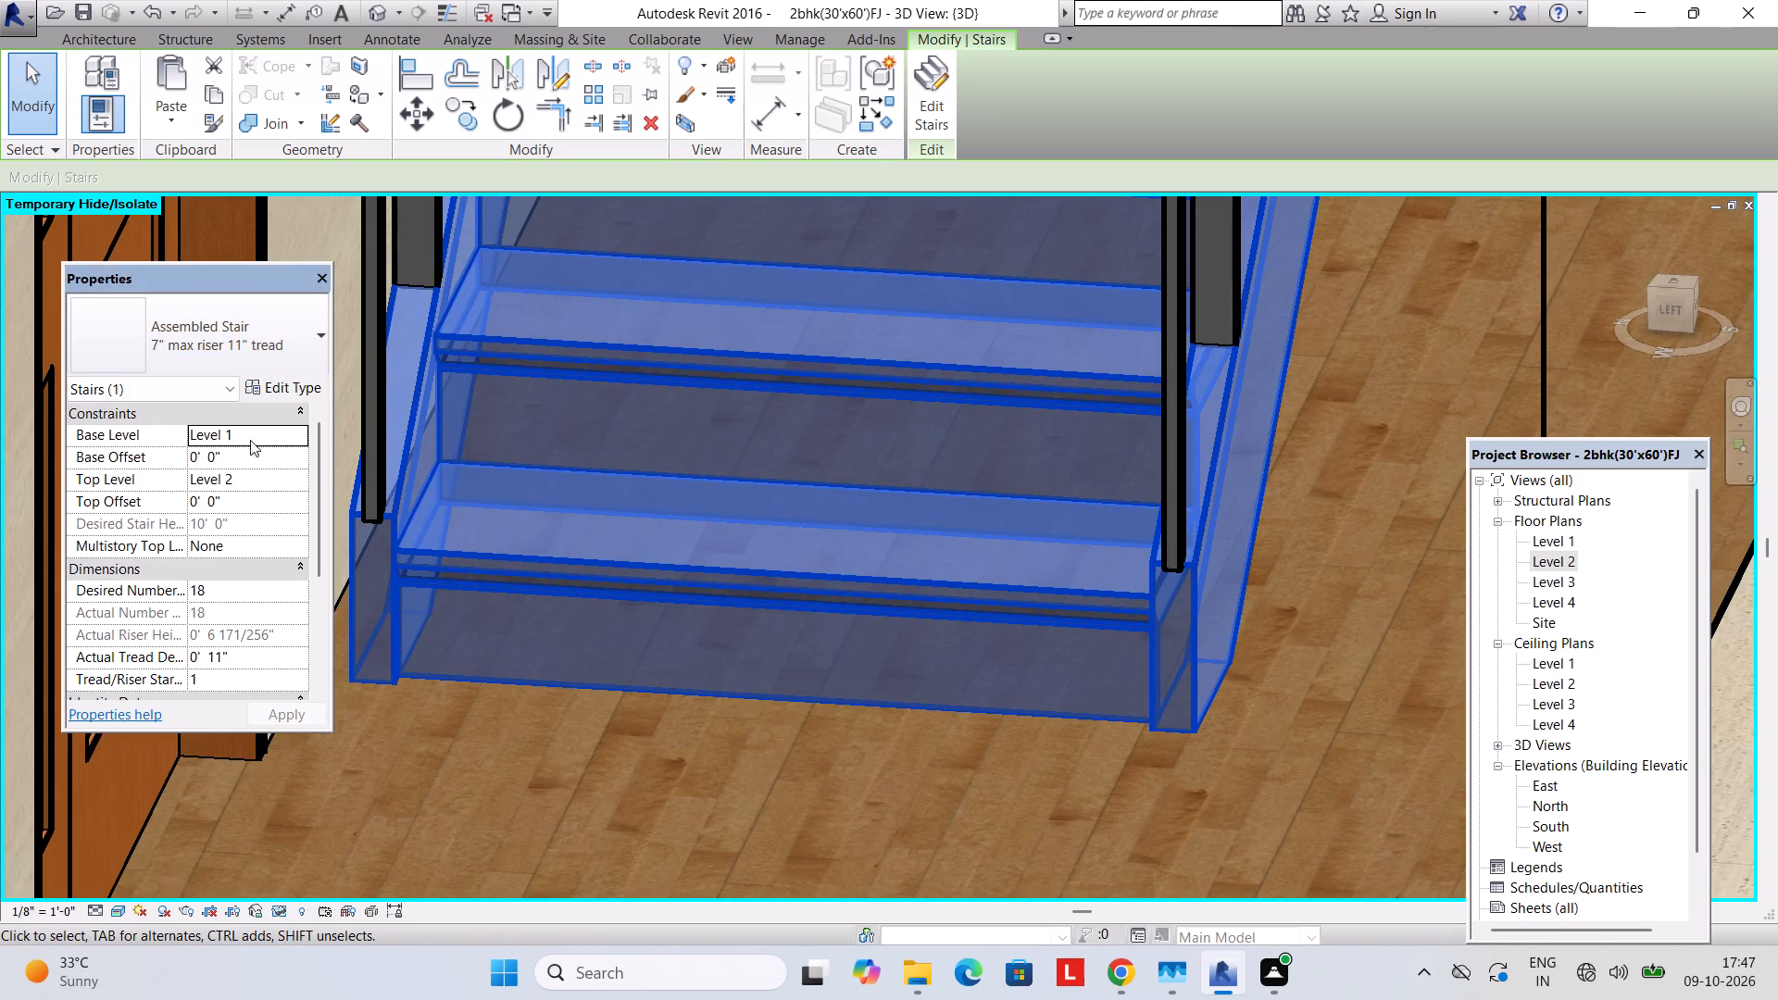
scroll(222, 543, "down", 4)
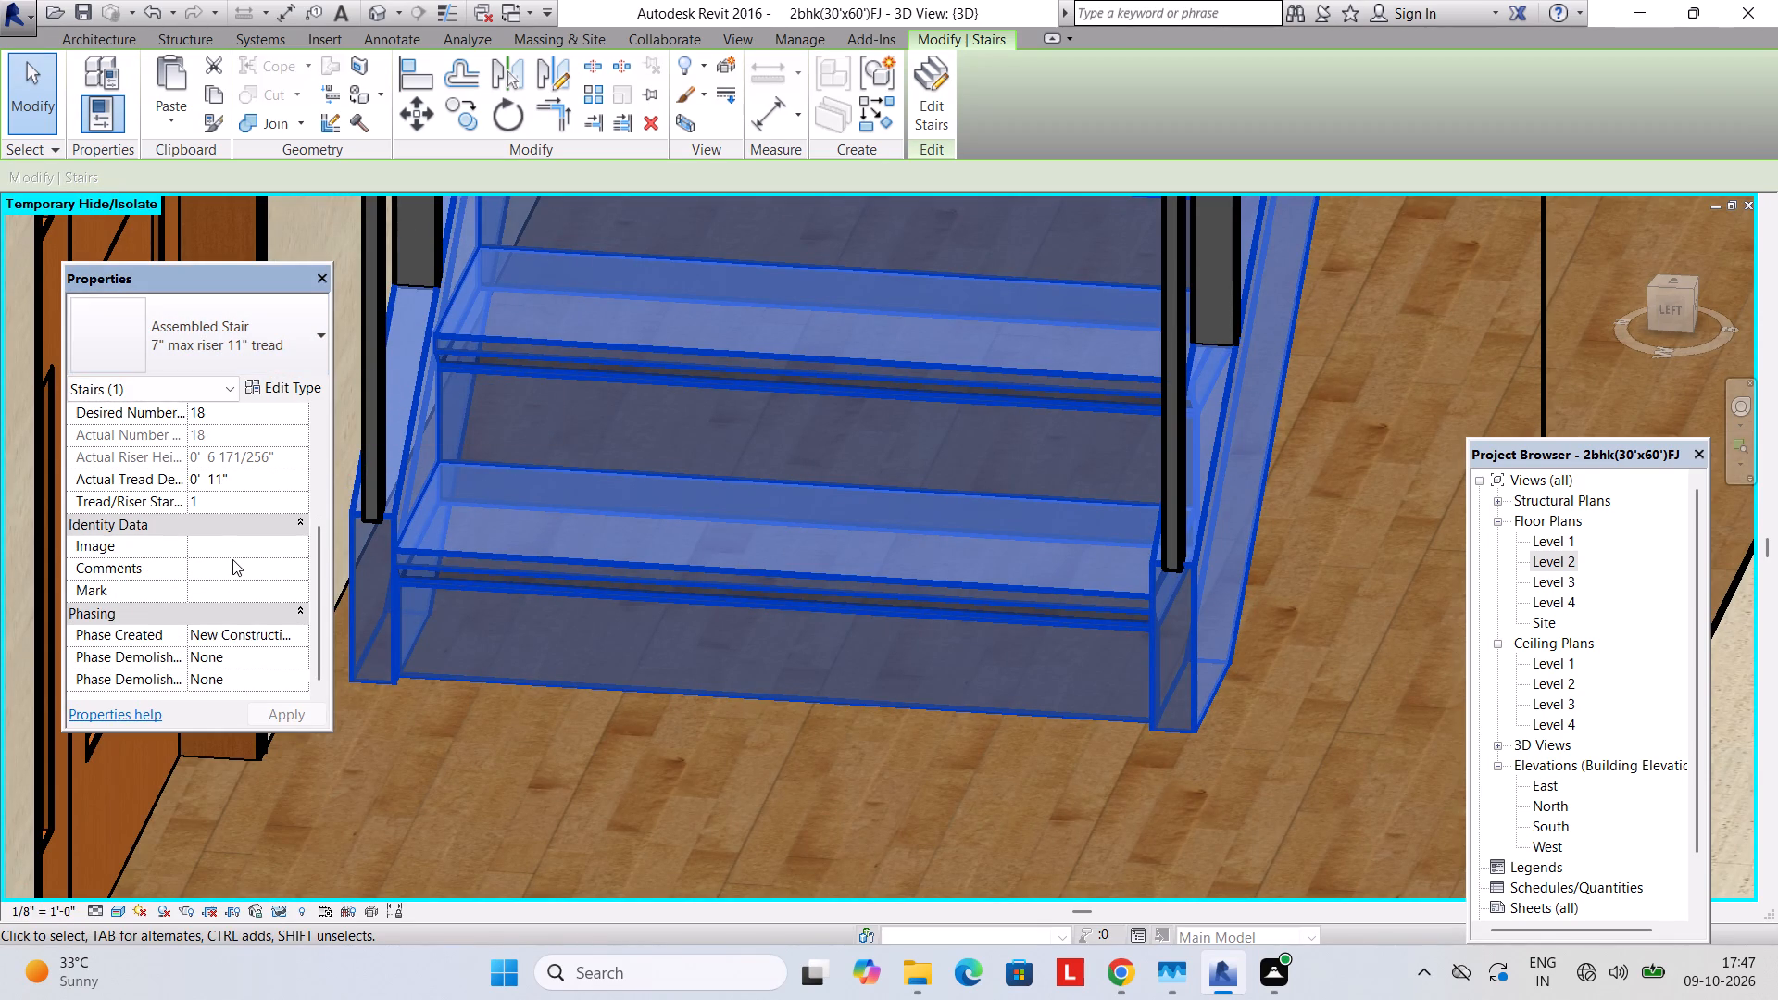
scroll(232, 559, "down", 2)
scroll(232, 565, "up", 5)
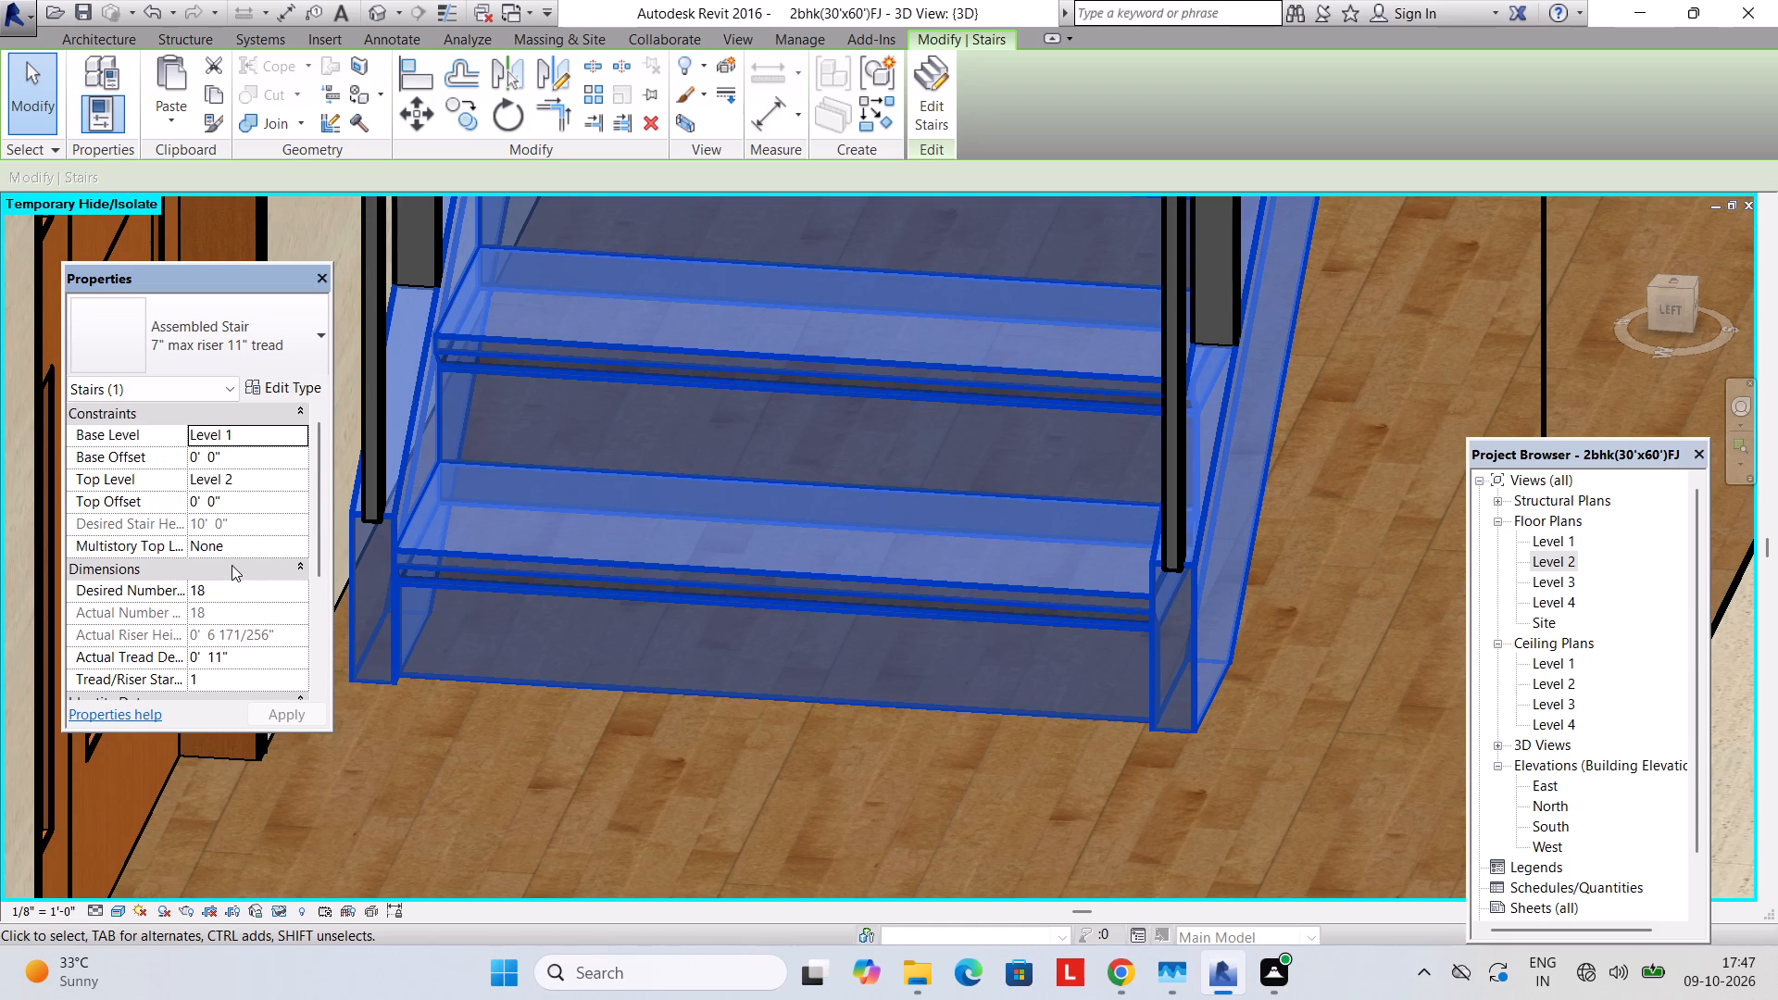
scroll(232, 565, "up", 3)
left_click(275, 392)
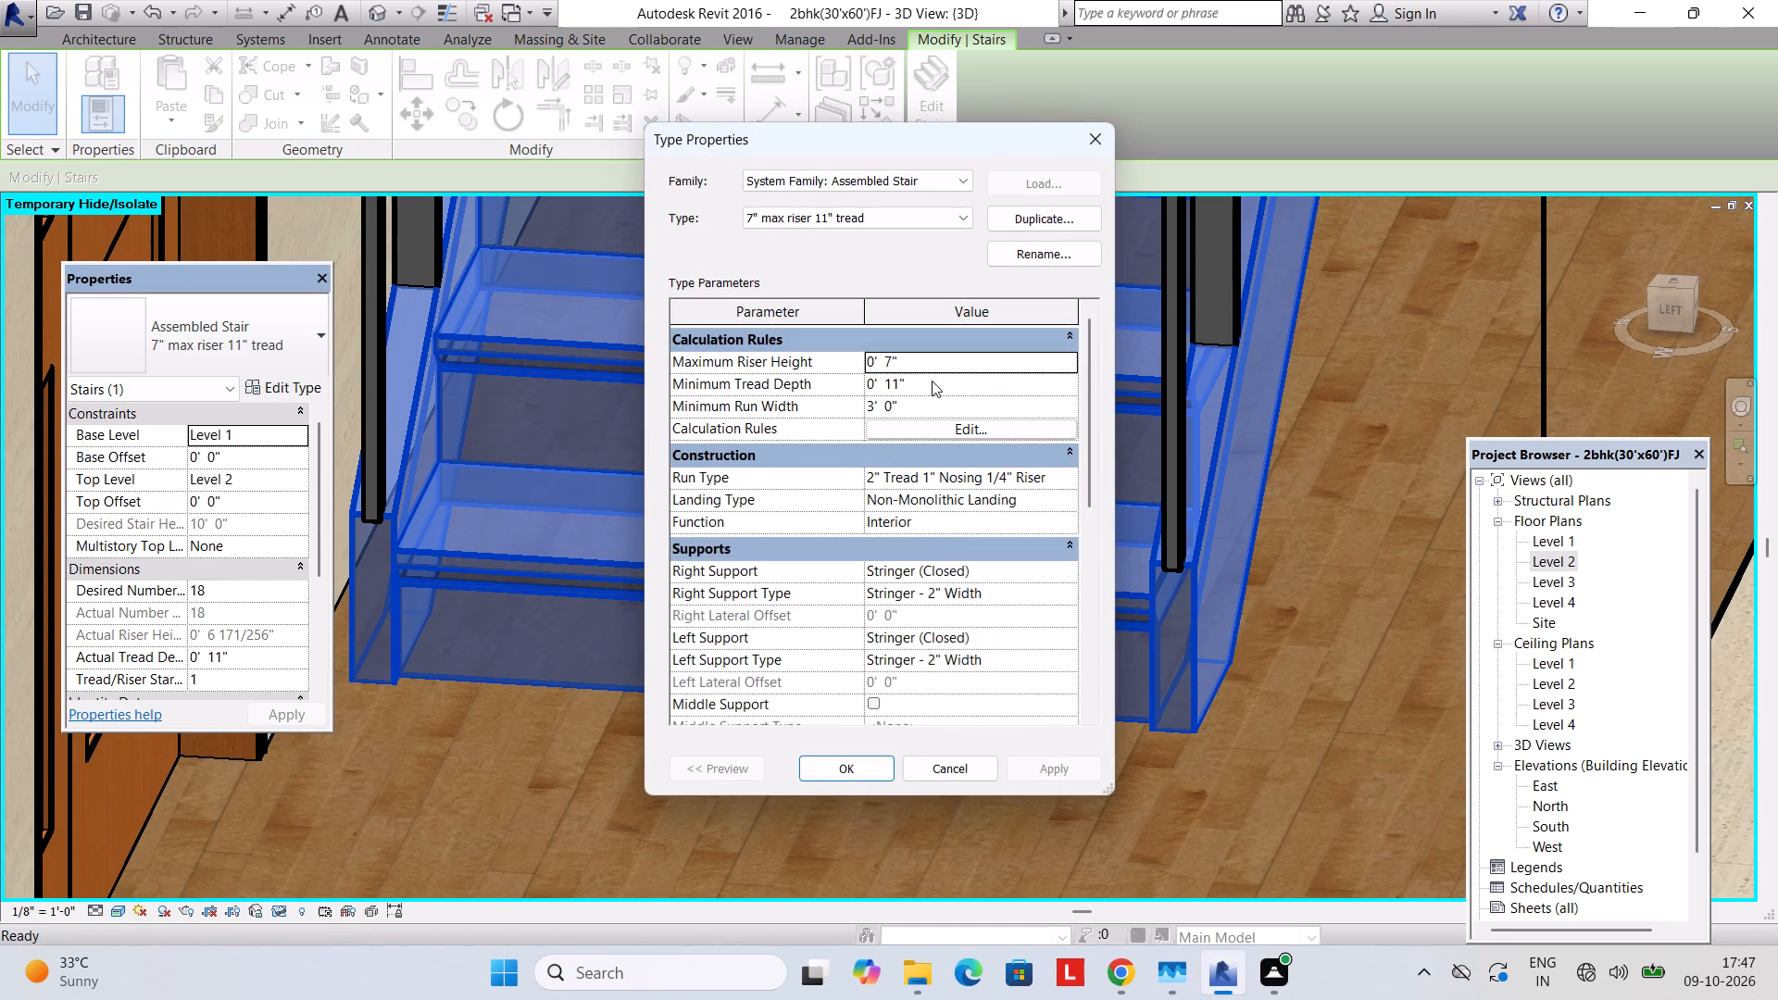
left_click(977, 427)
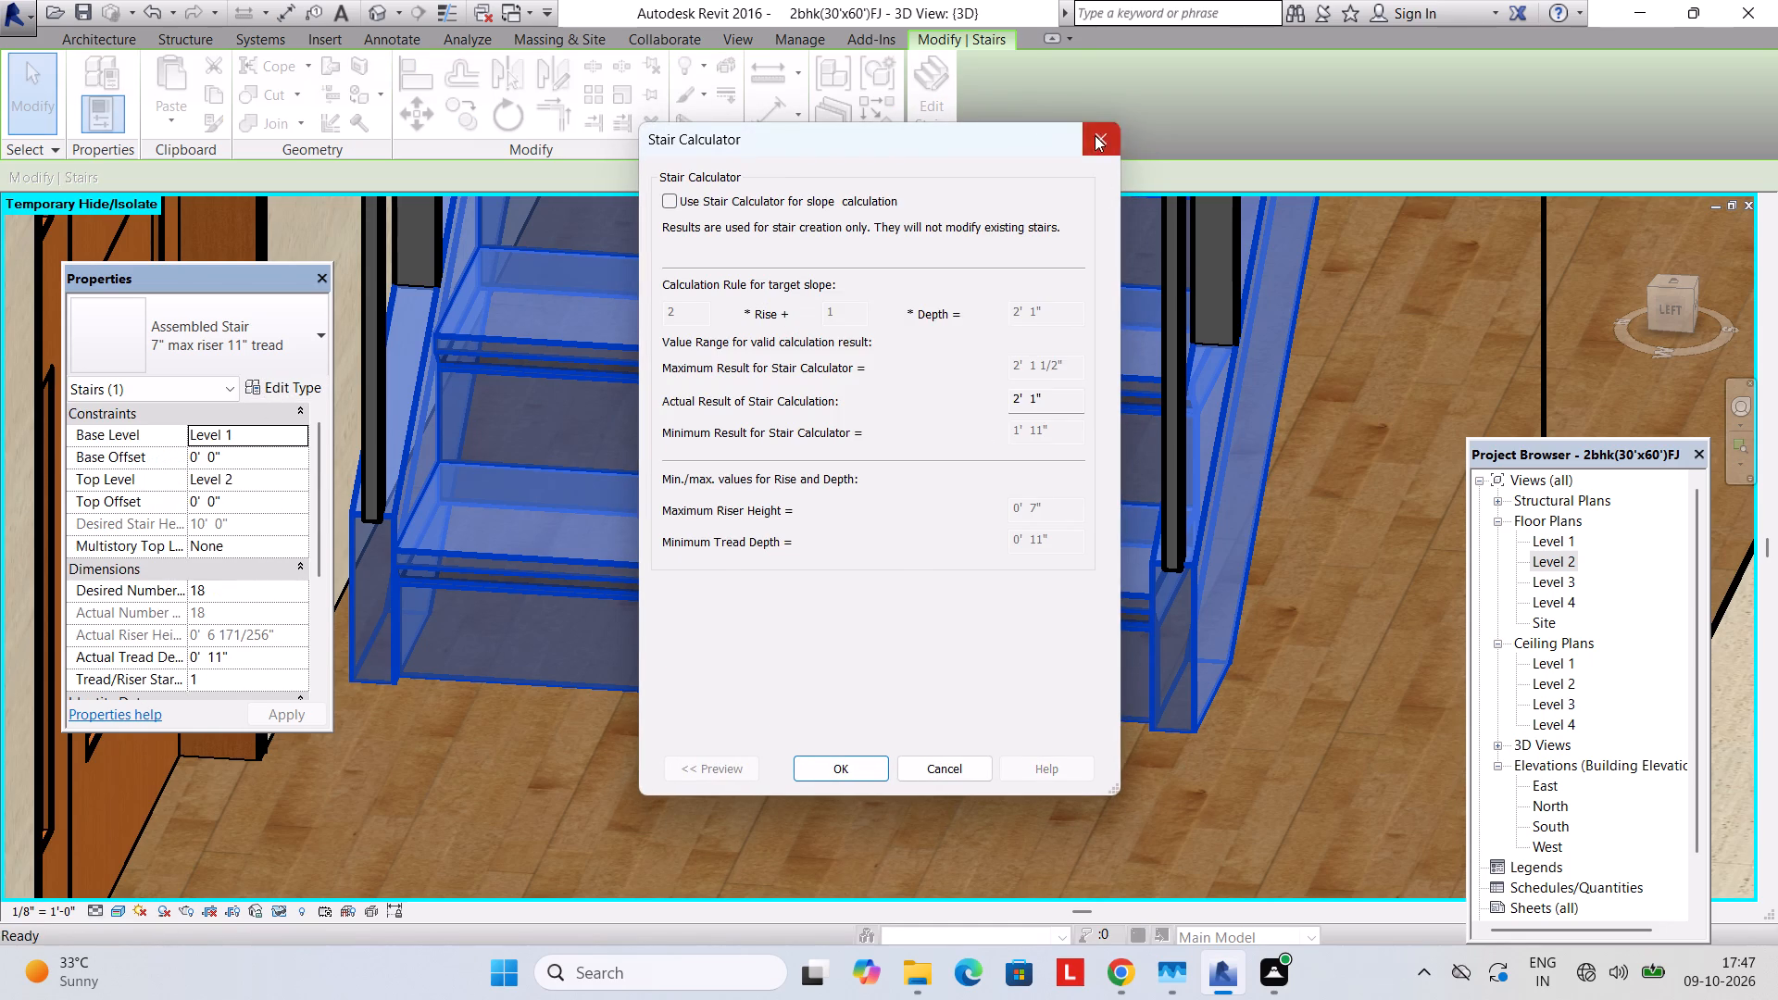
left_click(1095, 135)
scroll(912, 563, "down", 4)
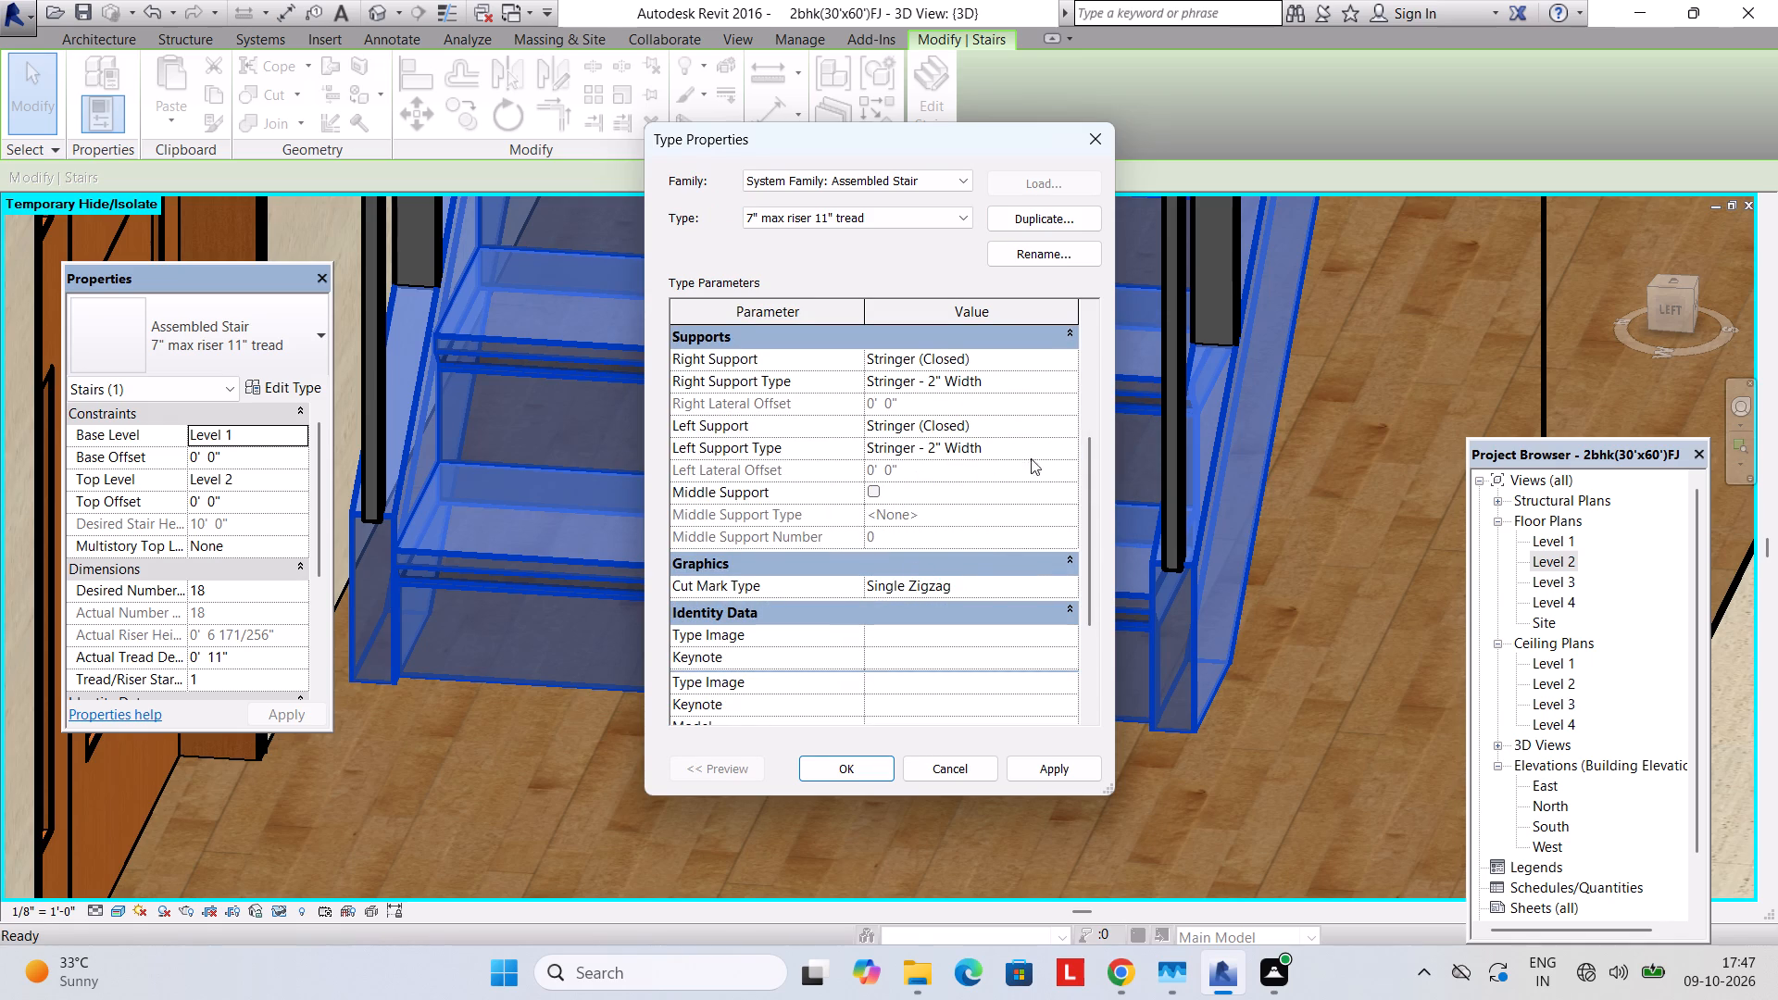
scroll(970, 565, "down", 5)
key("Escape")
scroll(1410, 530, "down", 4)
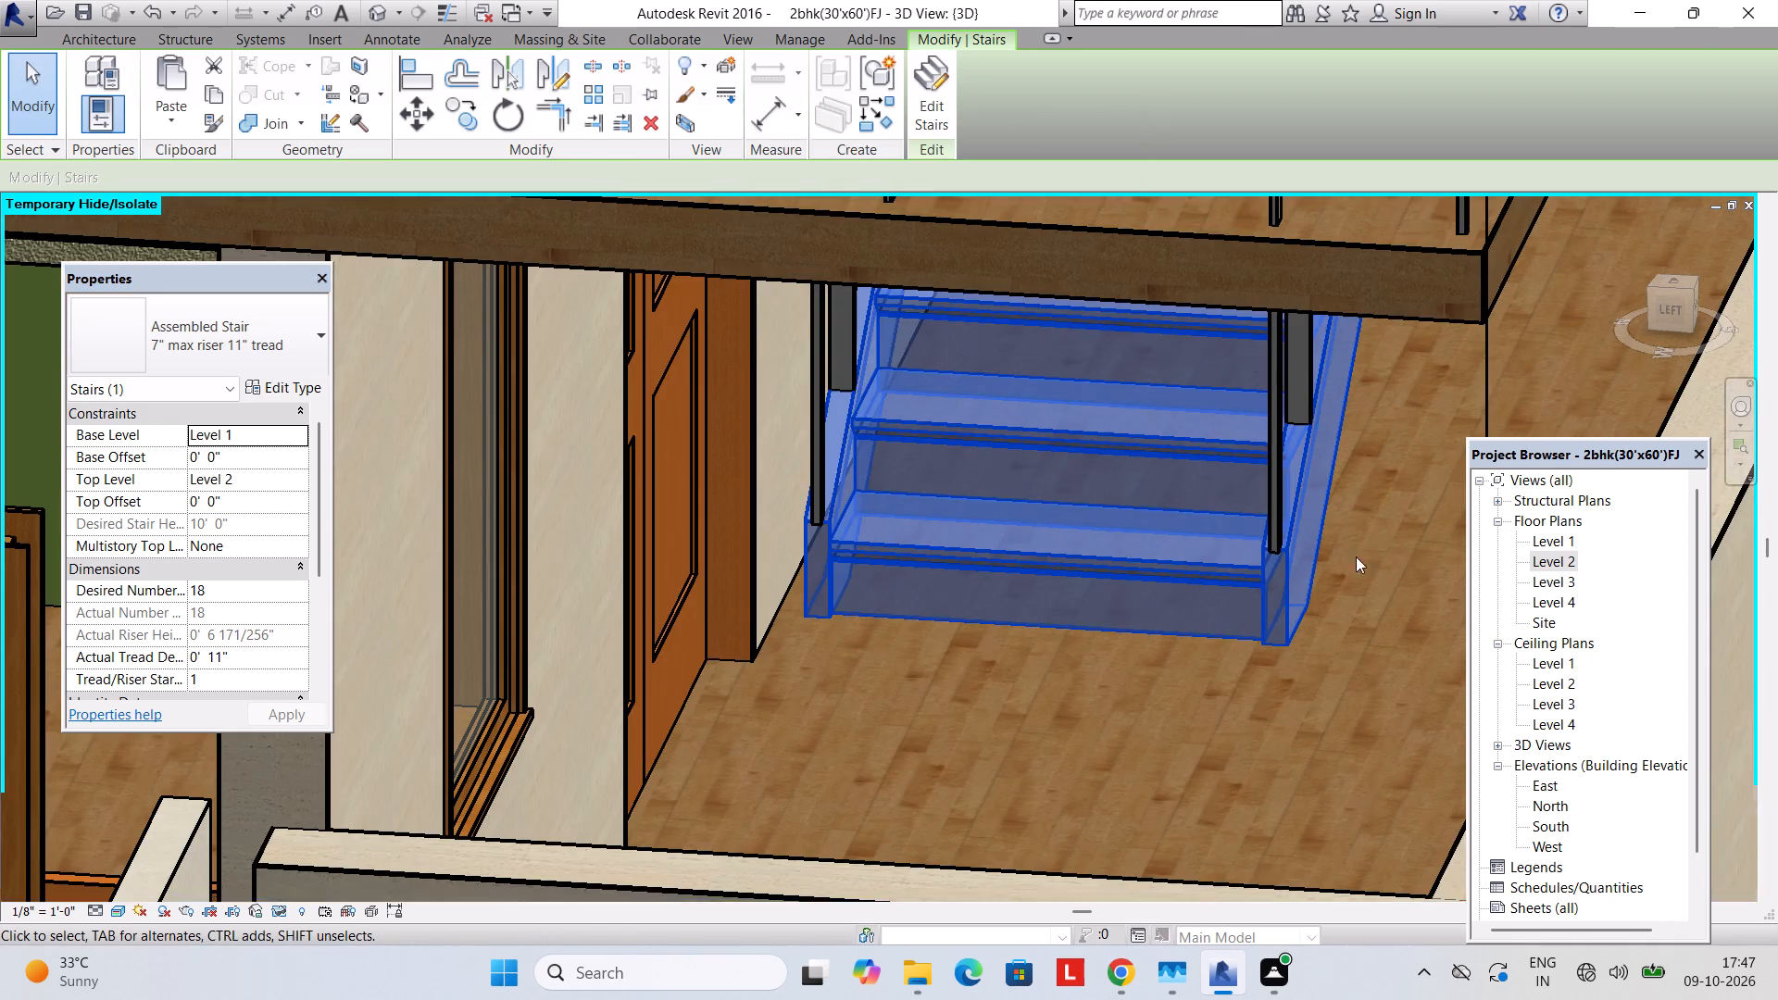
key("Escape")
Examine the Level 2 balcony railing and the front stair openings from above and from the front.
scroll(1271, 538, "down", 8)
middle_click_drag(1303, 517, 1141, 697, "shift")
middle_click_drag(1491, 376, 1456, 412)
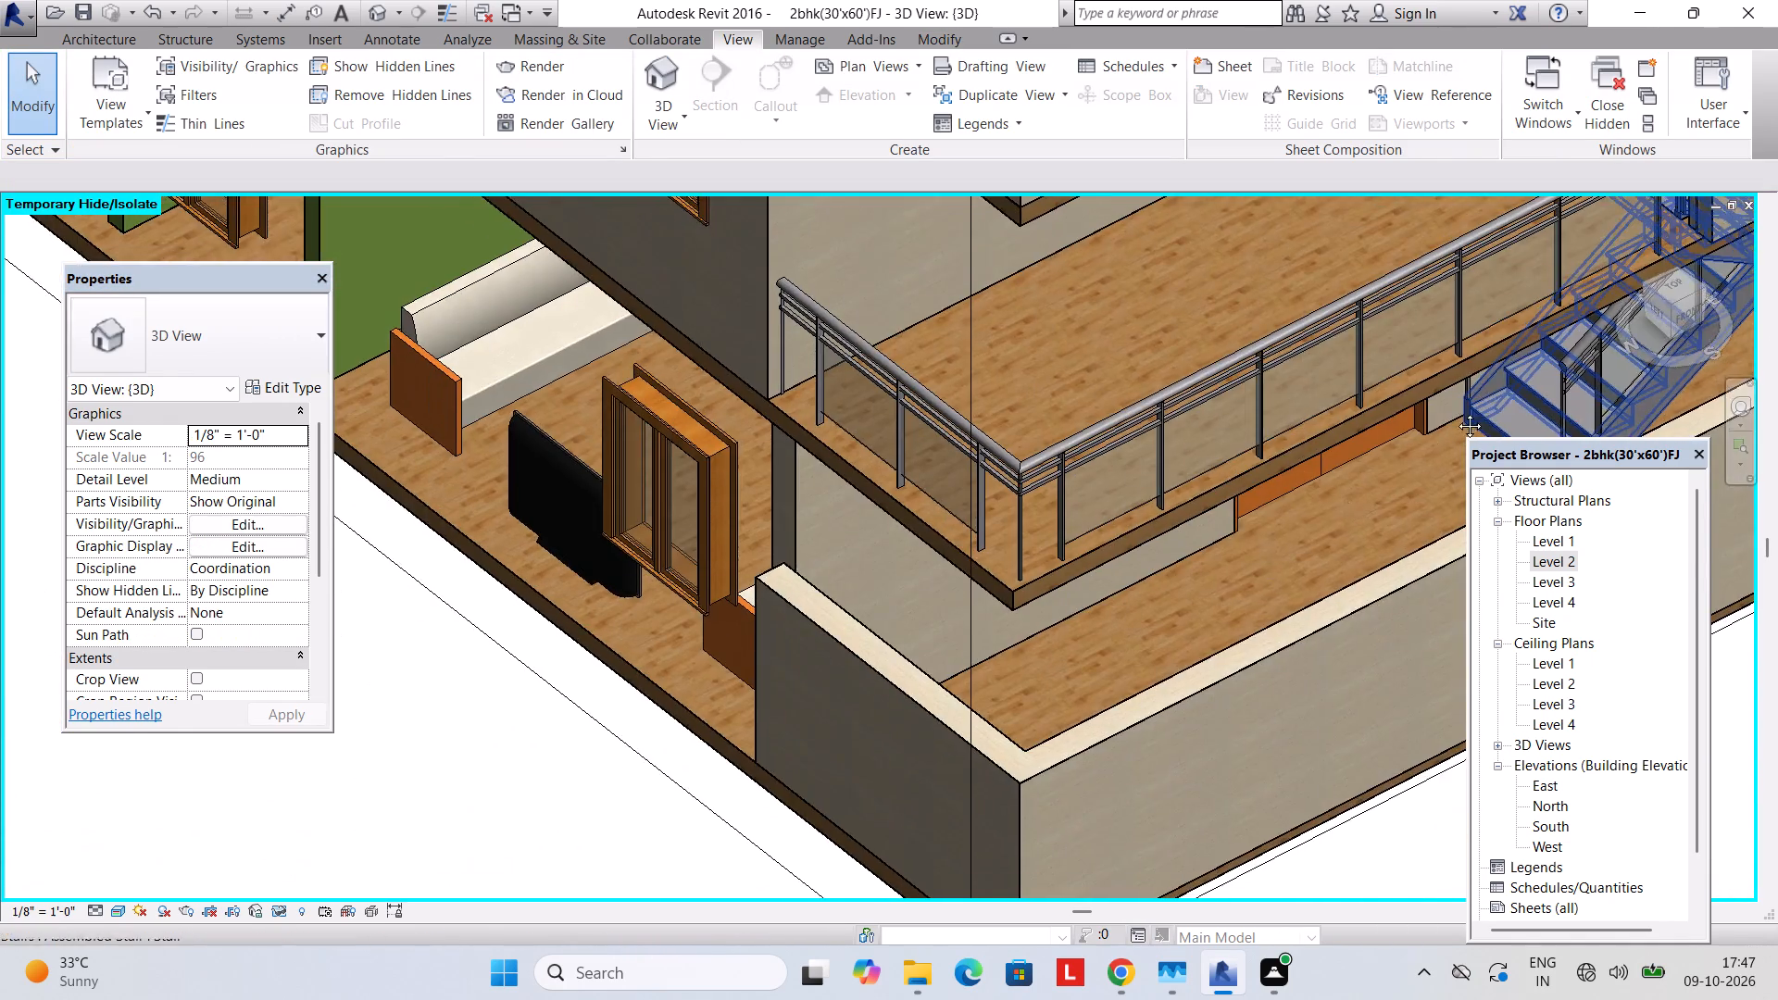
middle_click_drag(1456, 412, 1121, 722)
middle_click_drag(1238, 581, 1141, 652, "shift")
middle_click_drag(1263, 612, 1134, 631)
scroll(1139, 722, "up", 2)
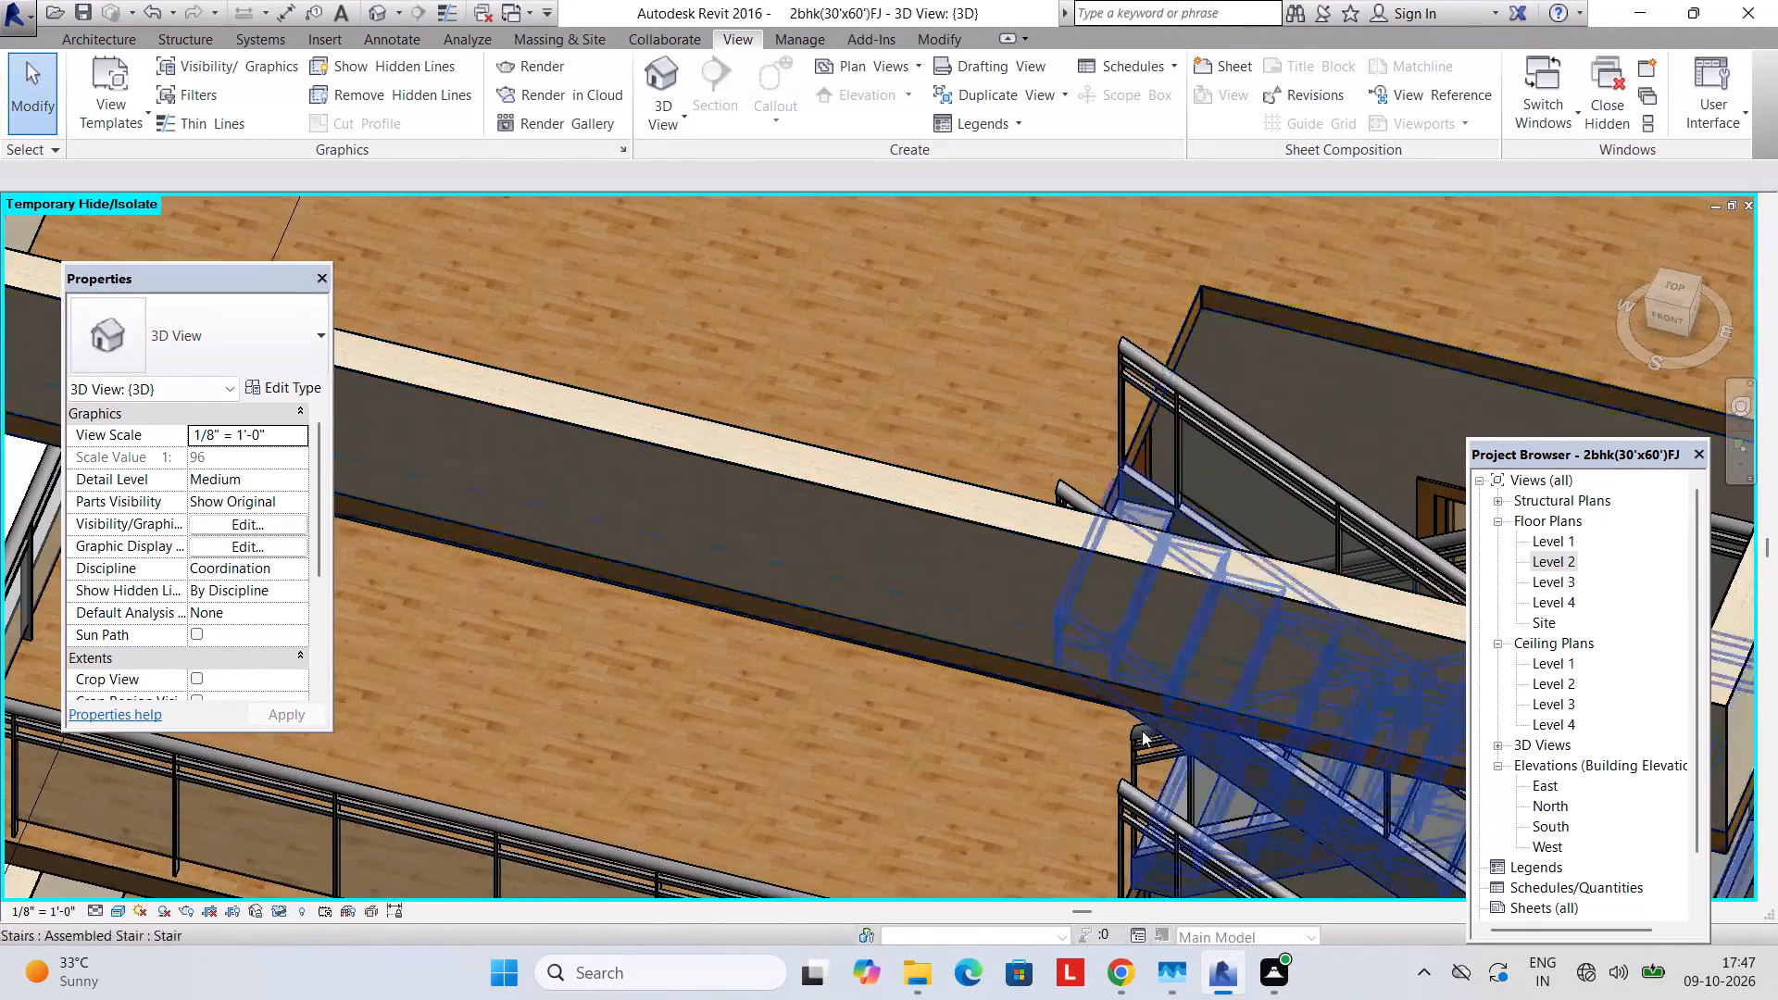
middle_click_drag(1142, 731, 1199, 283)
scroll(1208, 489, "up", 2)
middle_click_drag(1166, 512, 1223, 539, "shift")
middle_click_drag(1205, 433, 1141, 748)
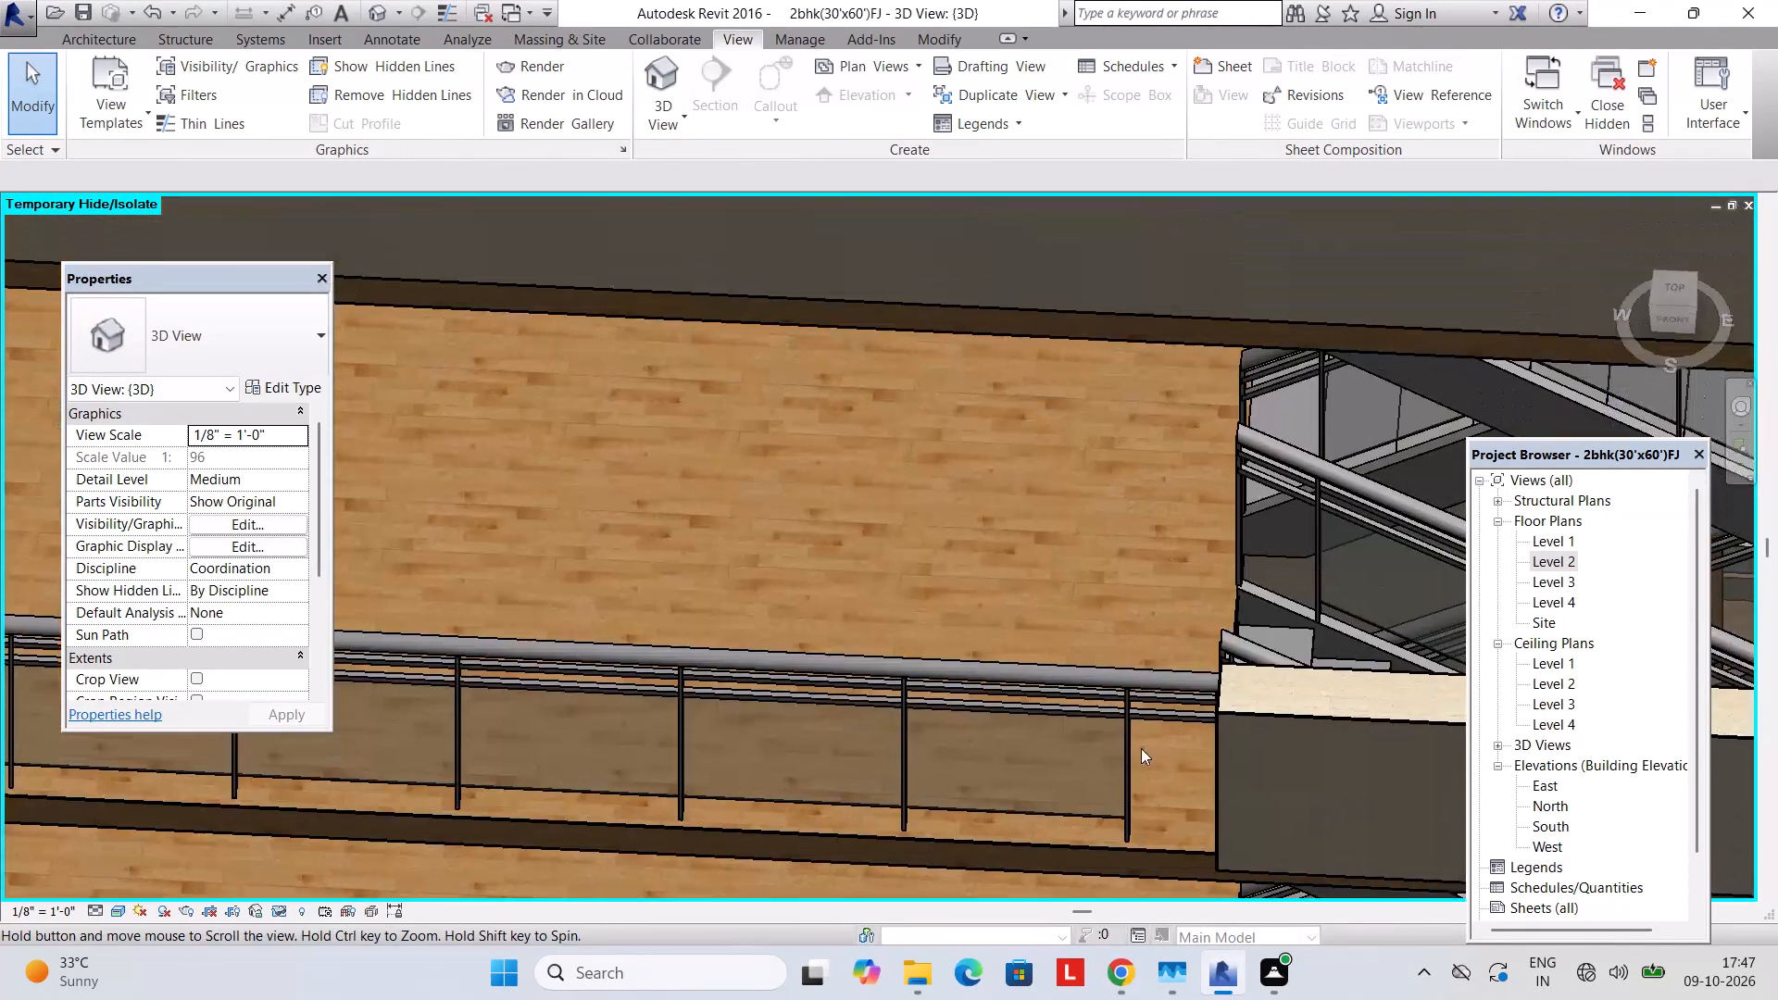
Open the Level 2 floor's boundary sketch and check it against the stair in the Level 2 plan, leaving it unedited.
middle_click_drag(1150, 693, 1198, 663, "shift")
left_click(1303, 451)
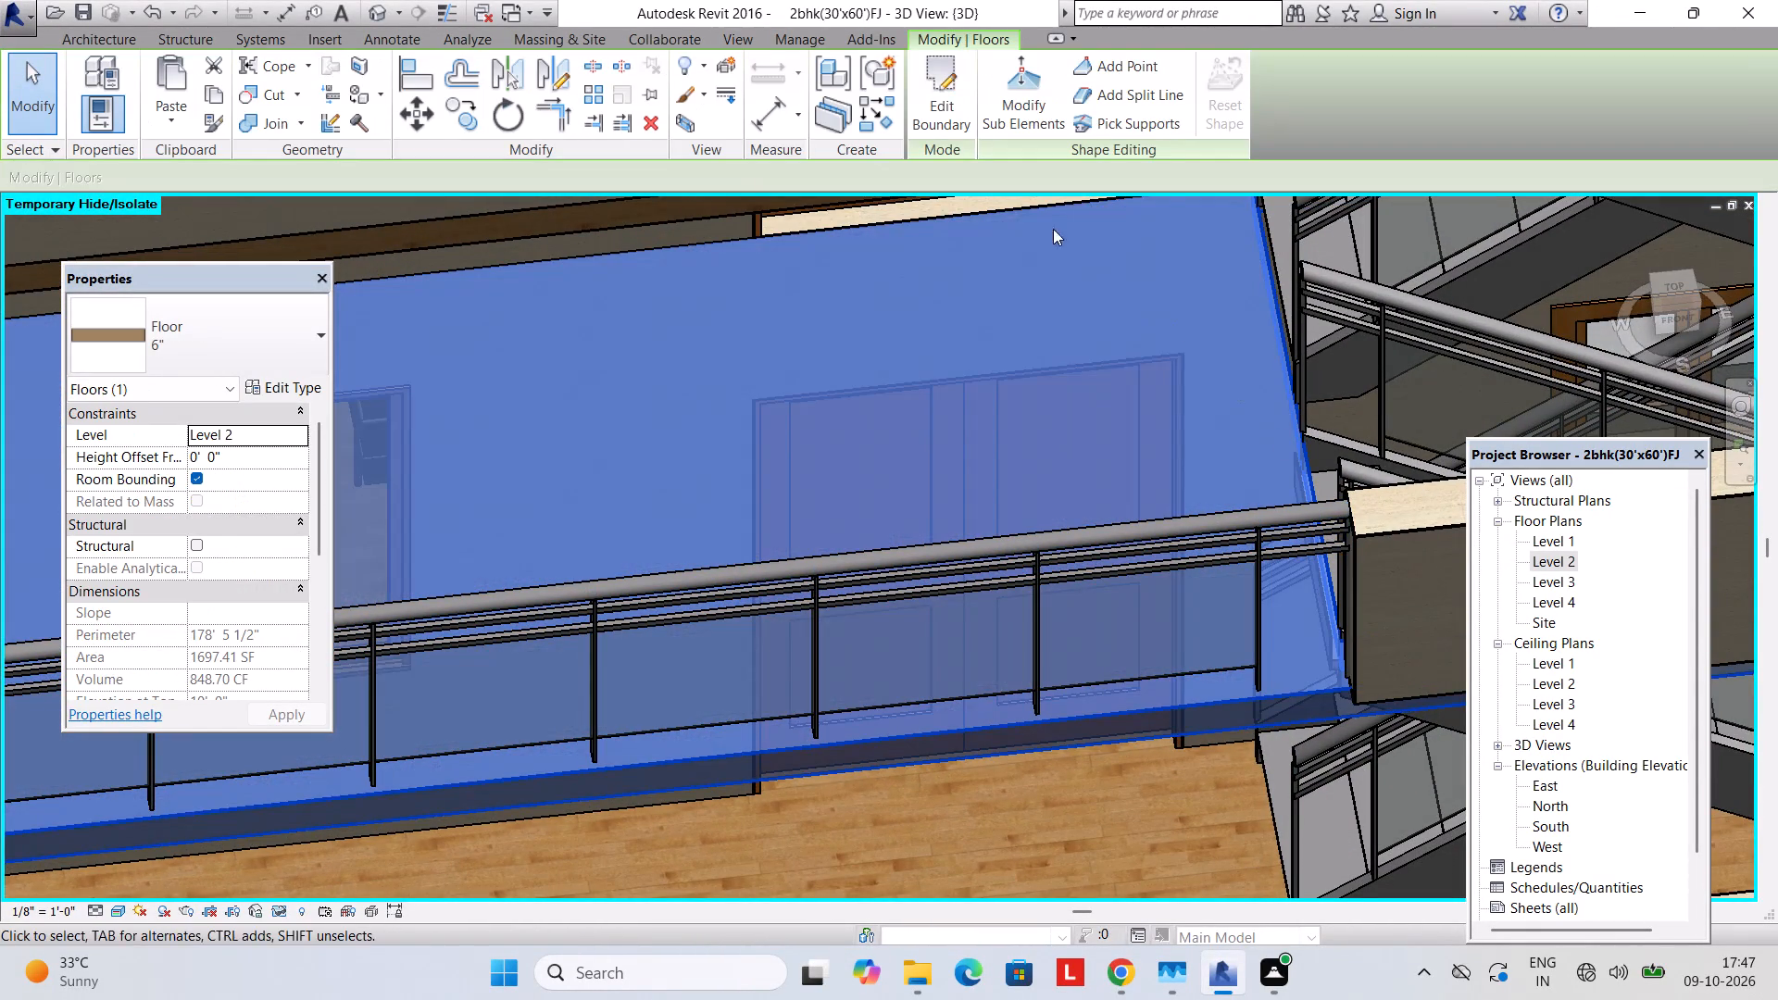
left_click(945, 112)
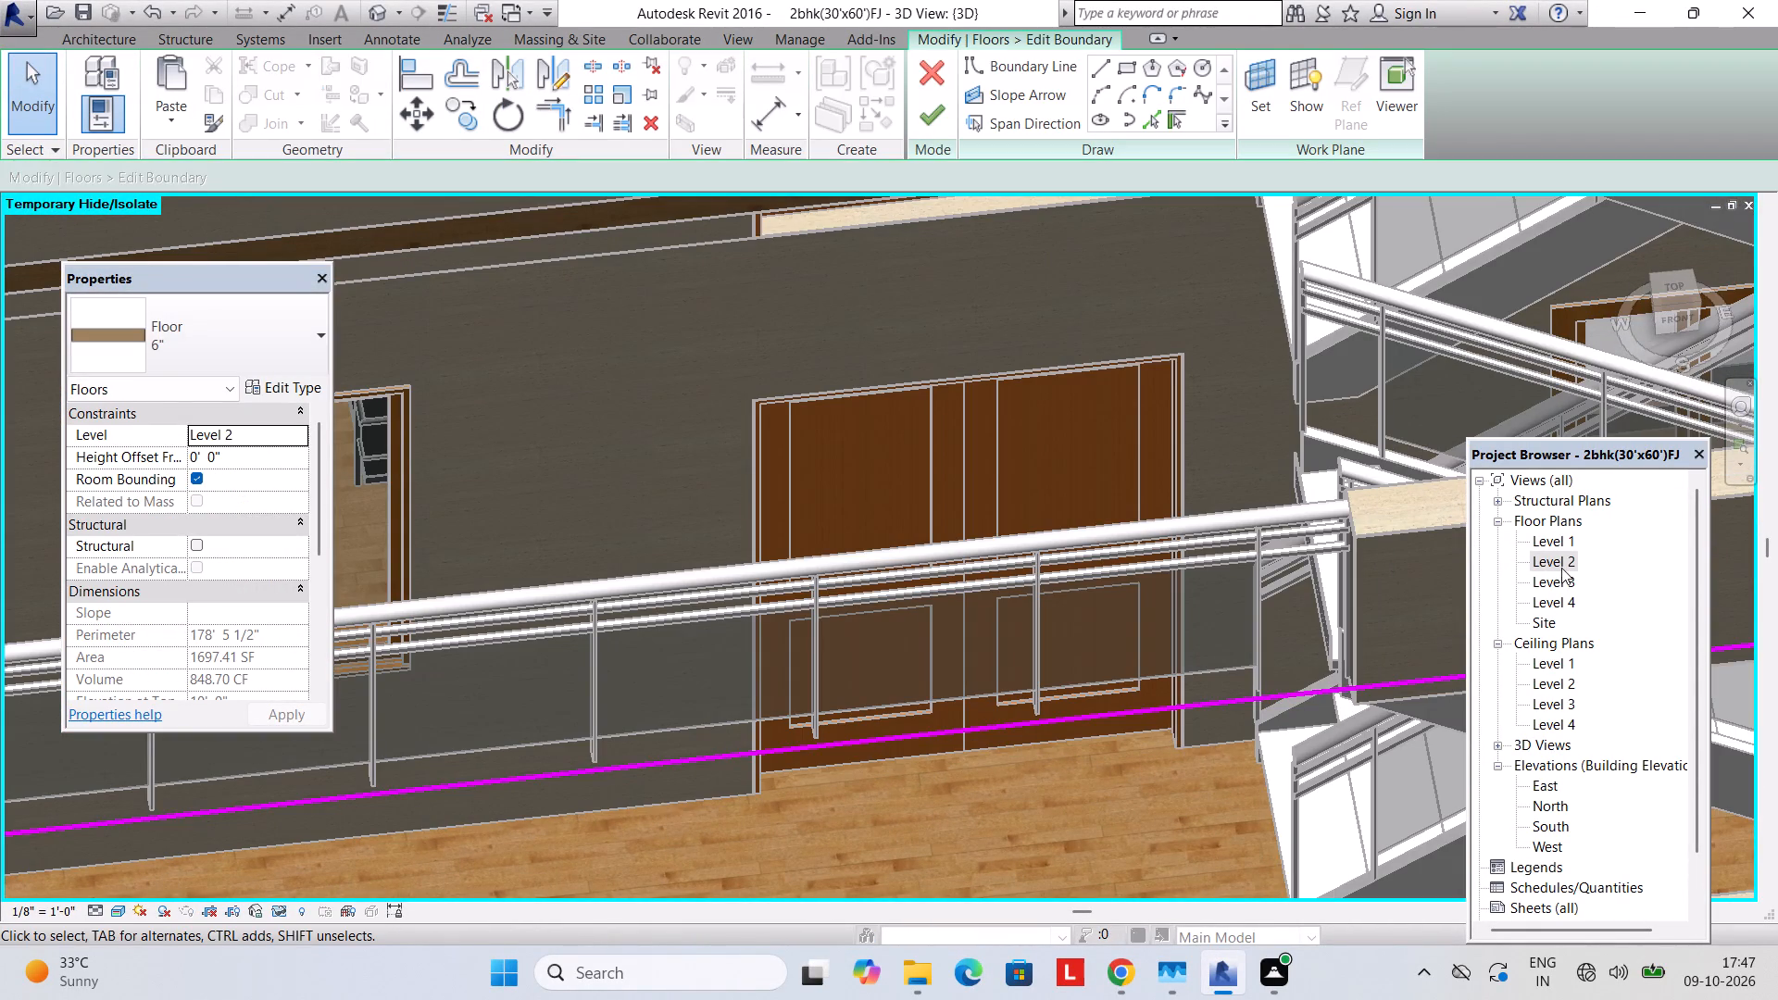
double_click(1561, 561)
scroll(1203, 630, "down", 6)
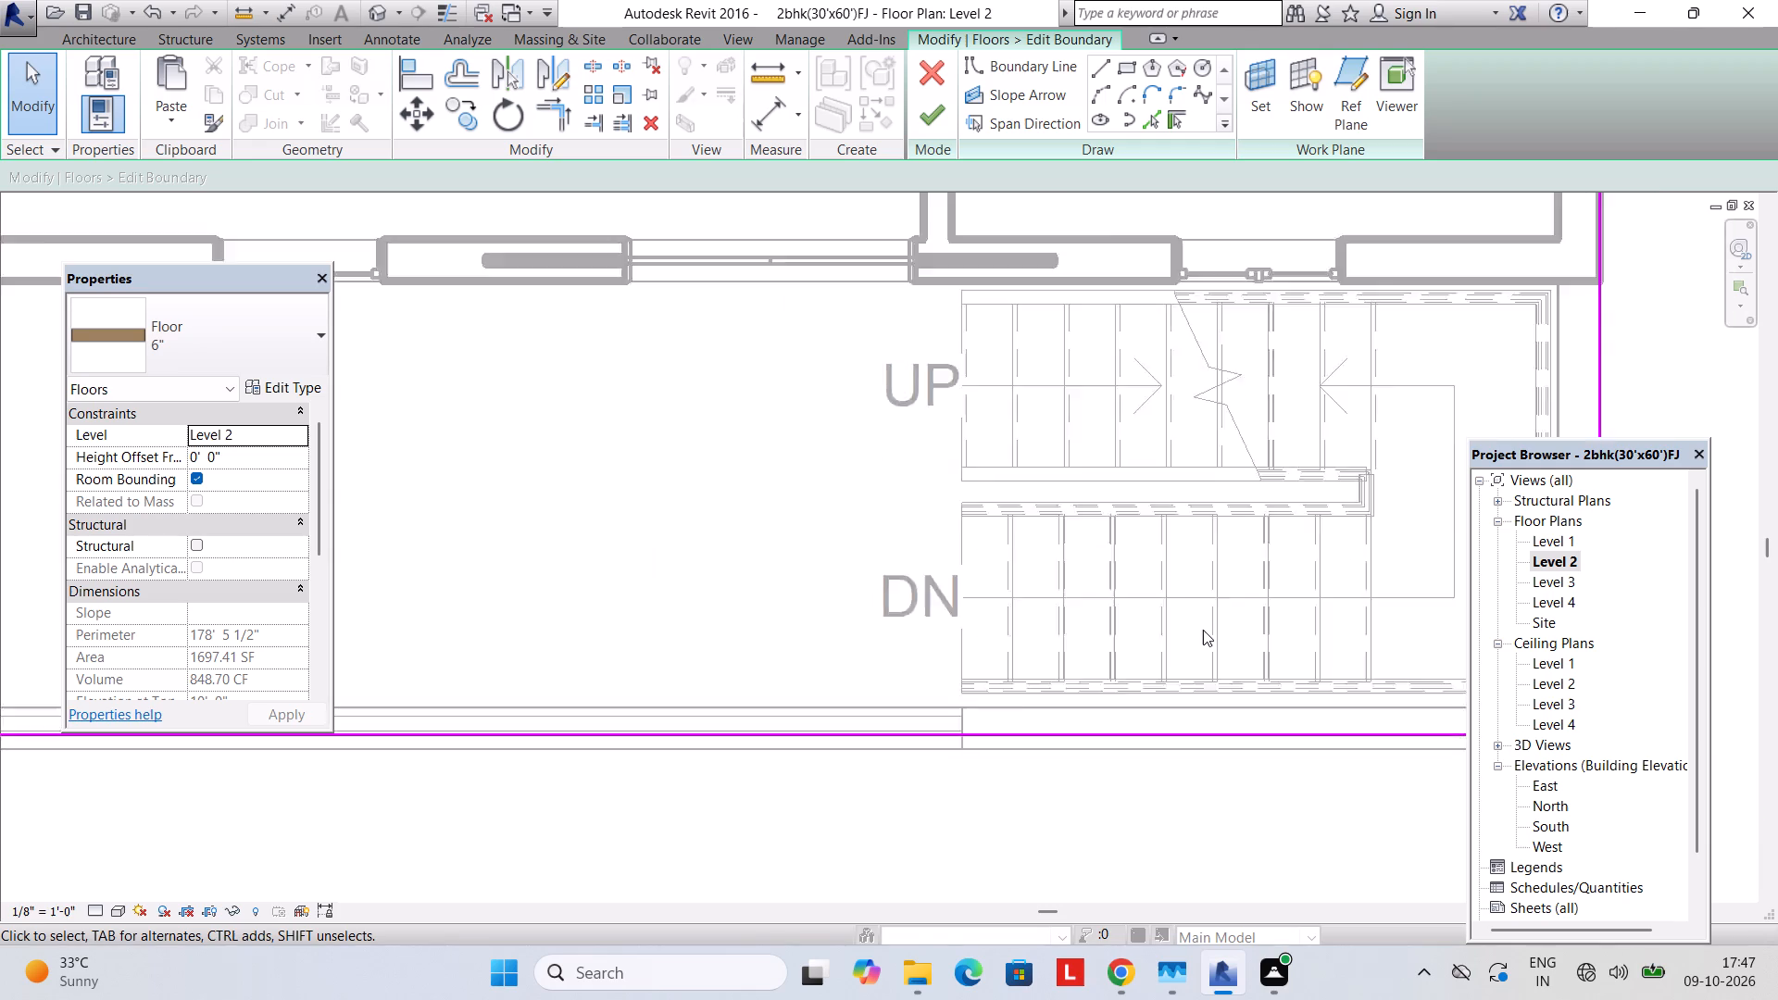
scroll(1203, 630, "down", 1)
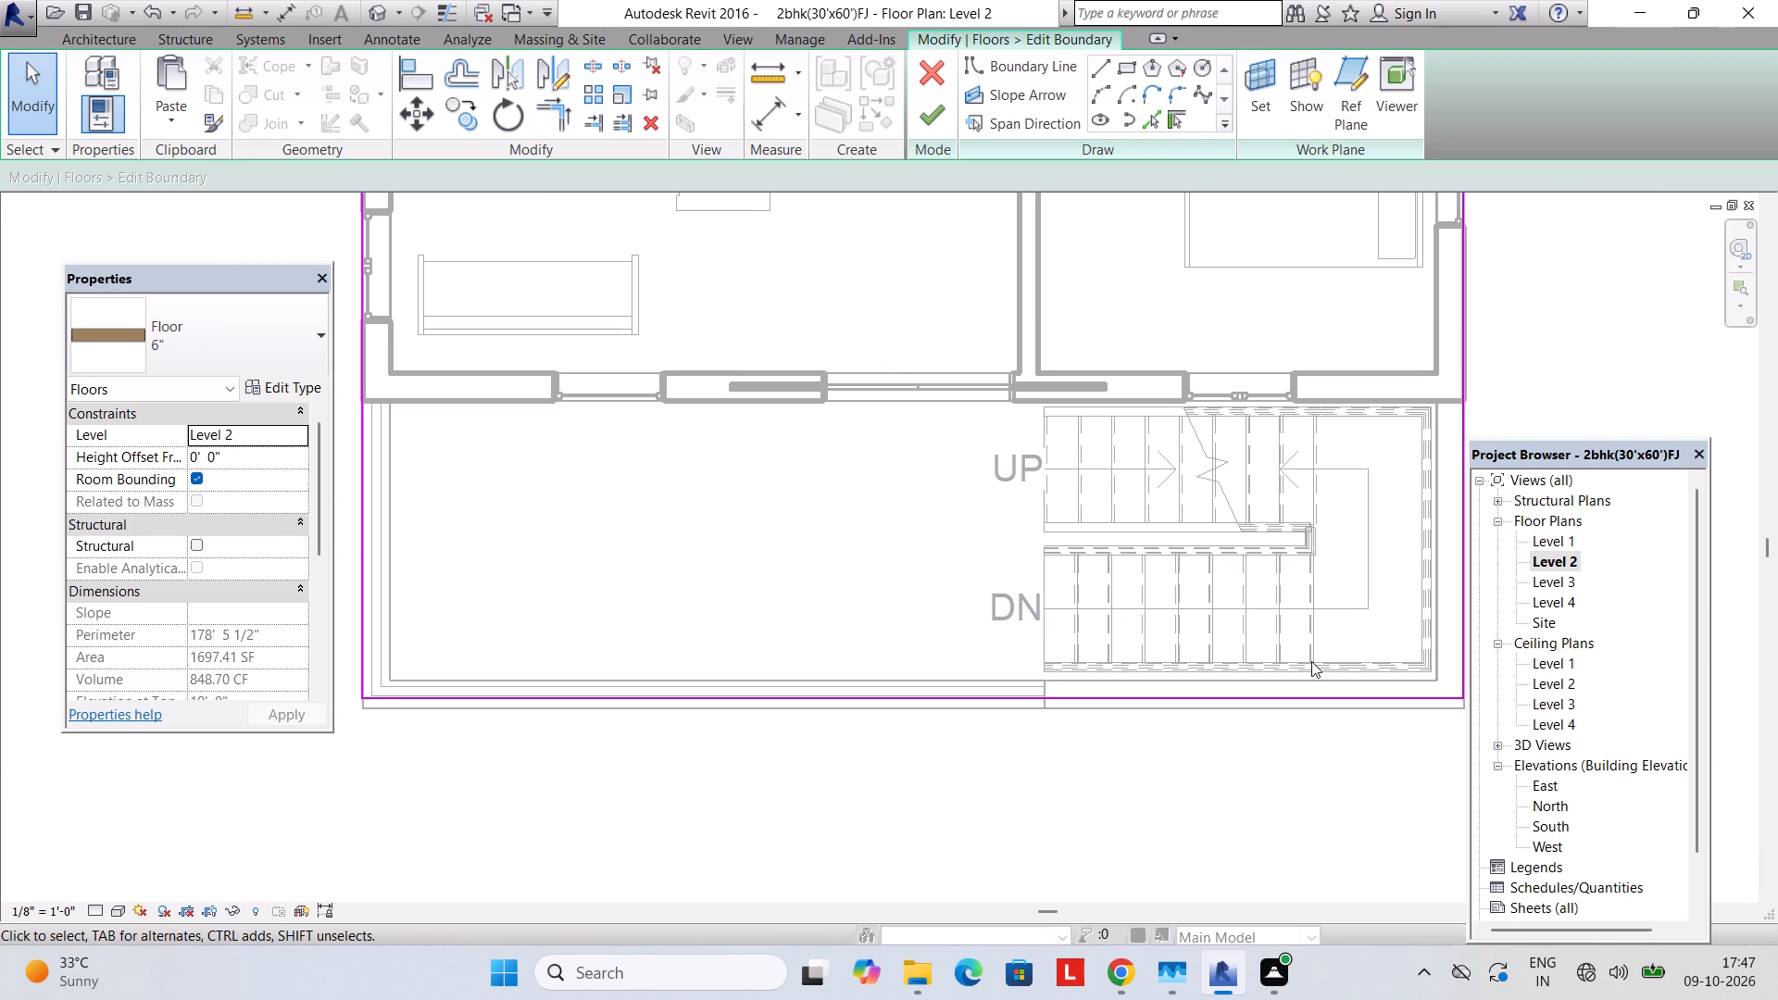
key("Escape")
key("Escape")
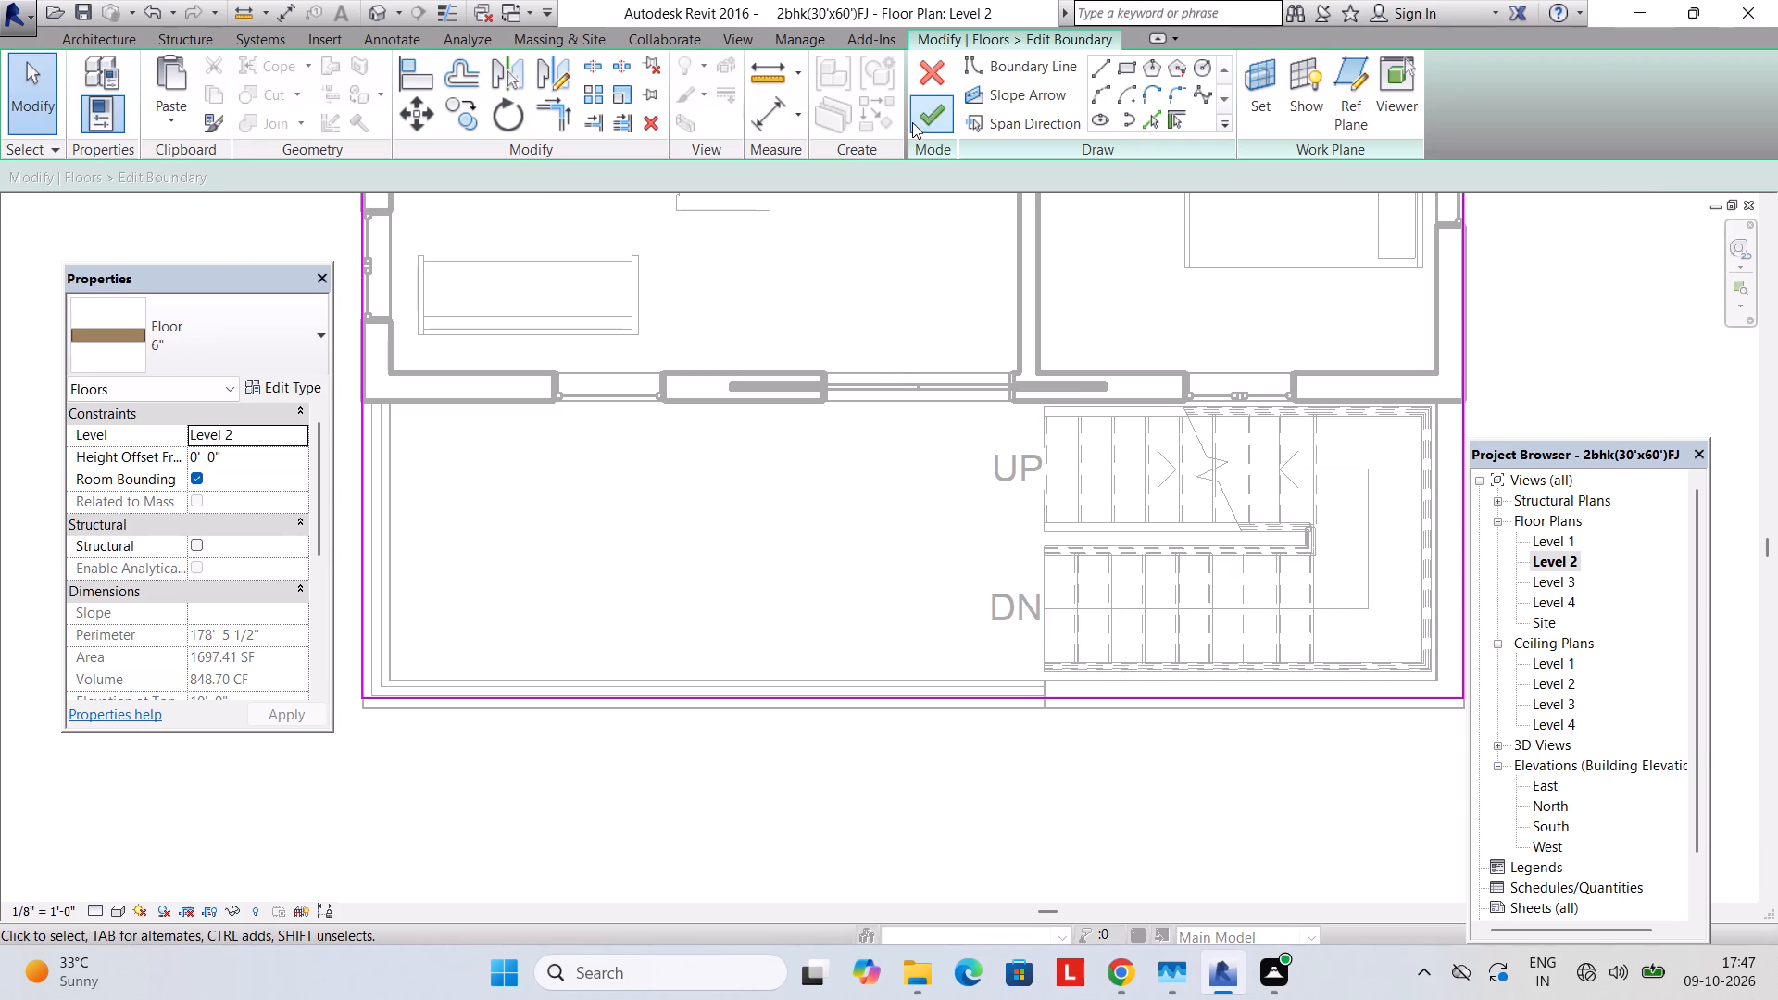
left_click(918, 119)
key("Escape")
scroll(1171, 380, "down", 1)
middle_click_drag(1181, 551, 1169, 605)
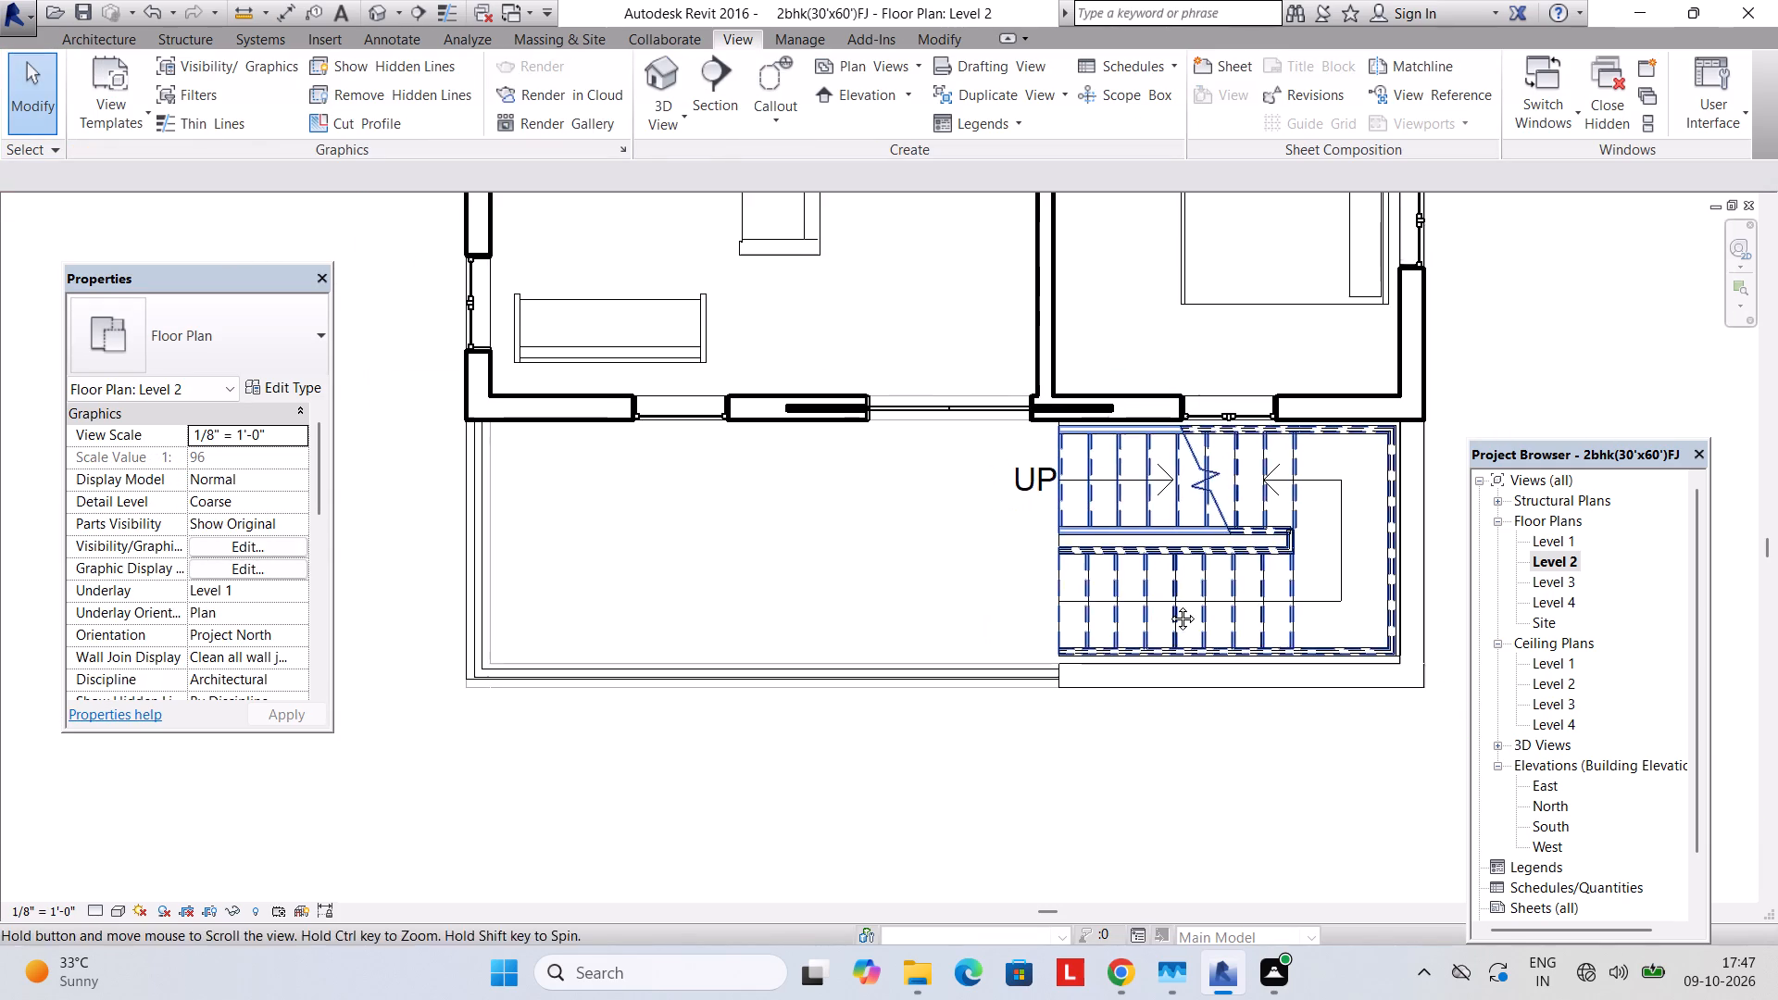
middle_click_drag(1169, 605, 1163, 630)
Examine the Level 2 balcony, its door threshold and the top-floor stair opening in the 3D view.
left_click(668, 138)
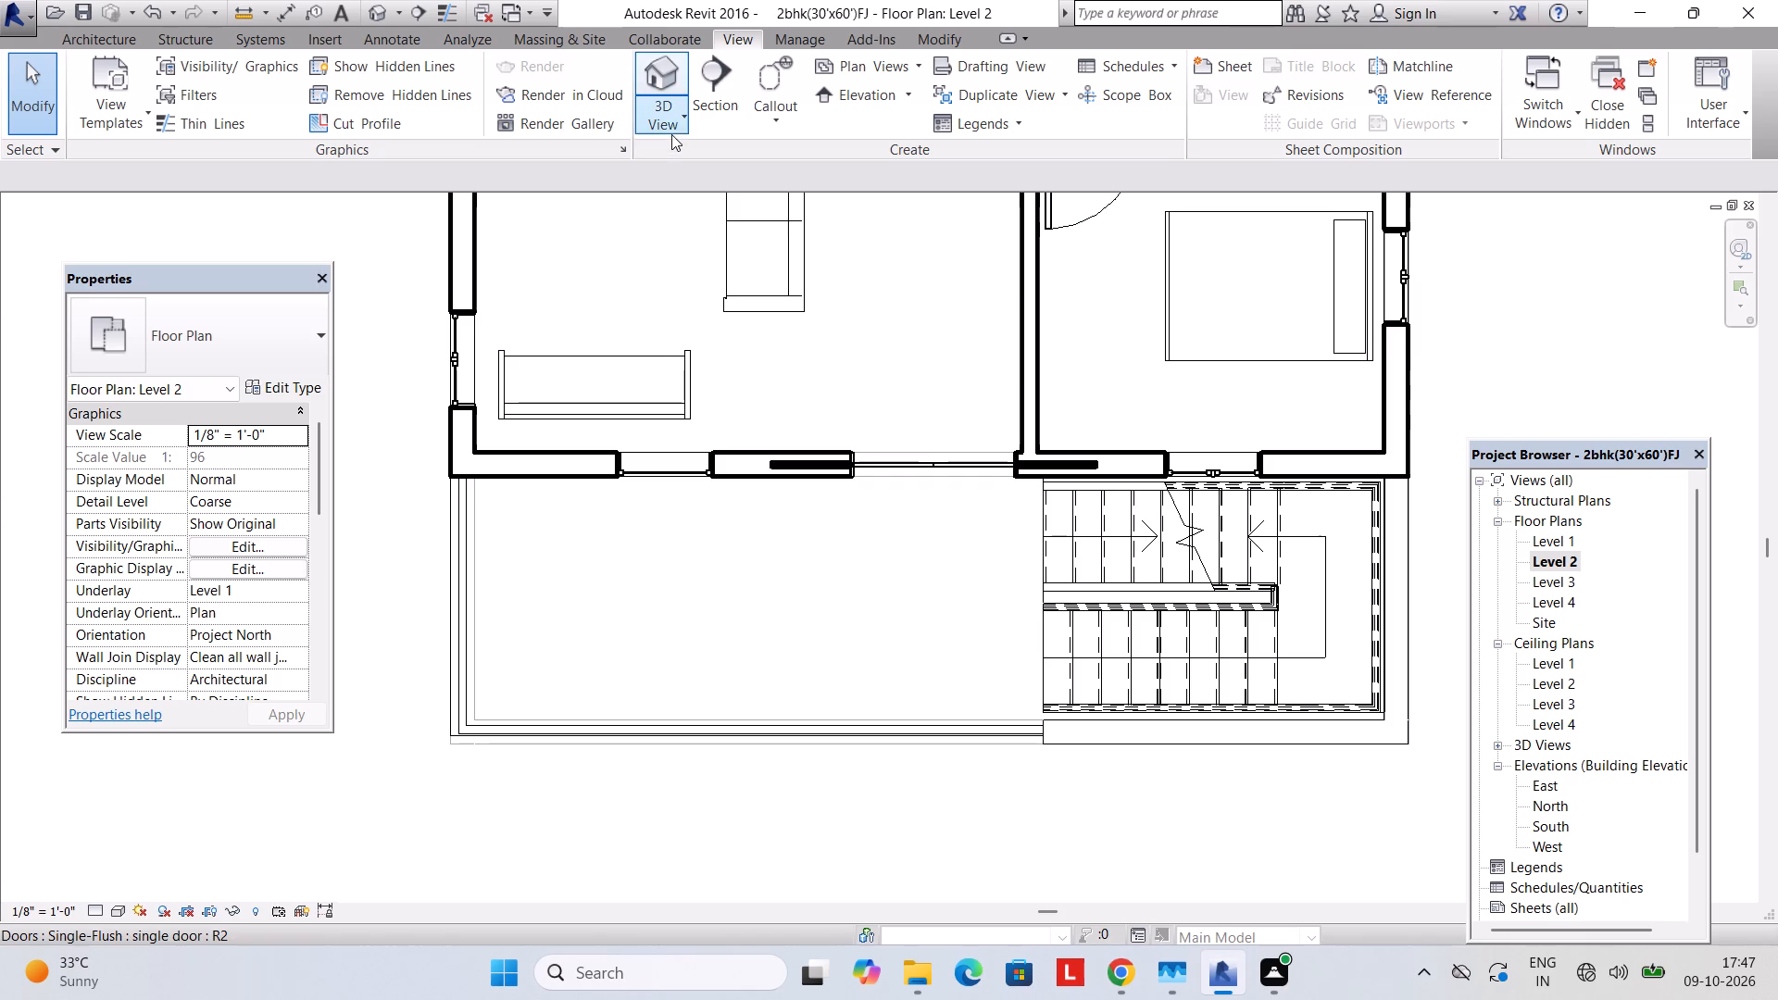
left_click(671, 122)
left_click(686, 158)
scroll(863, 369, "down", 9)
middle_click_drag(863, 367, 936, 203)
middle_click_drag(928, 230, 904, 299, "shift")
scroll(895, 309, "up", 6)
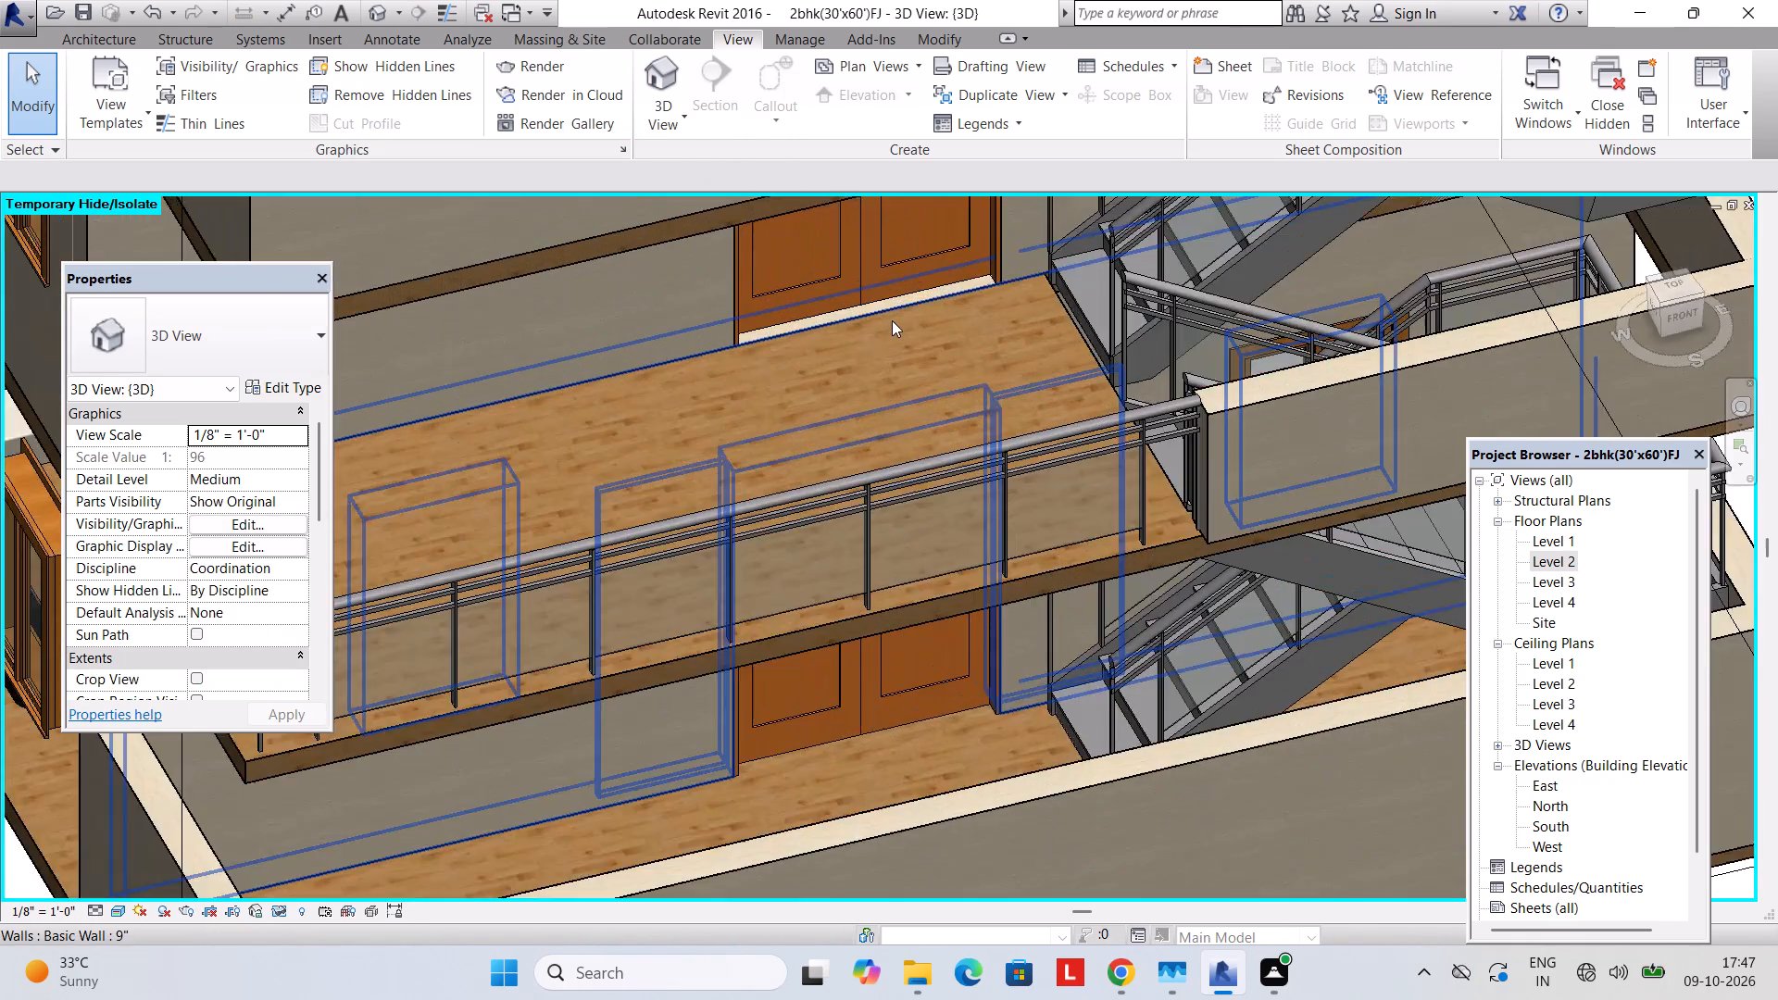
scroll(892, 320, "up", 2)
middle_click_drag(892, 305, 859, 256)
scroll(873, 321, "up", 6)
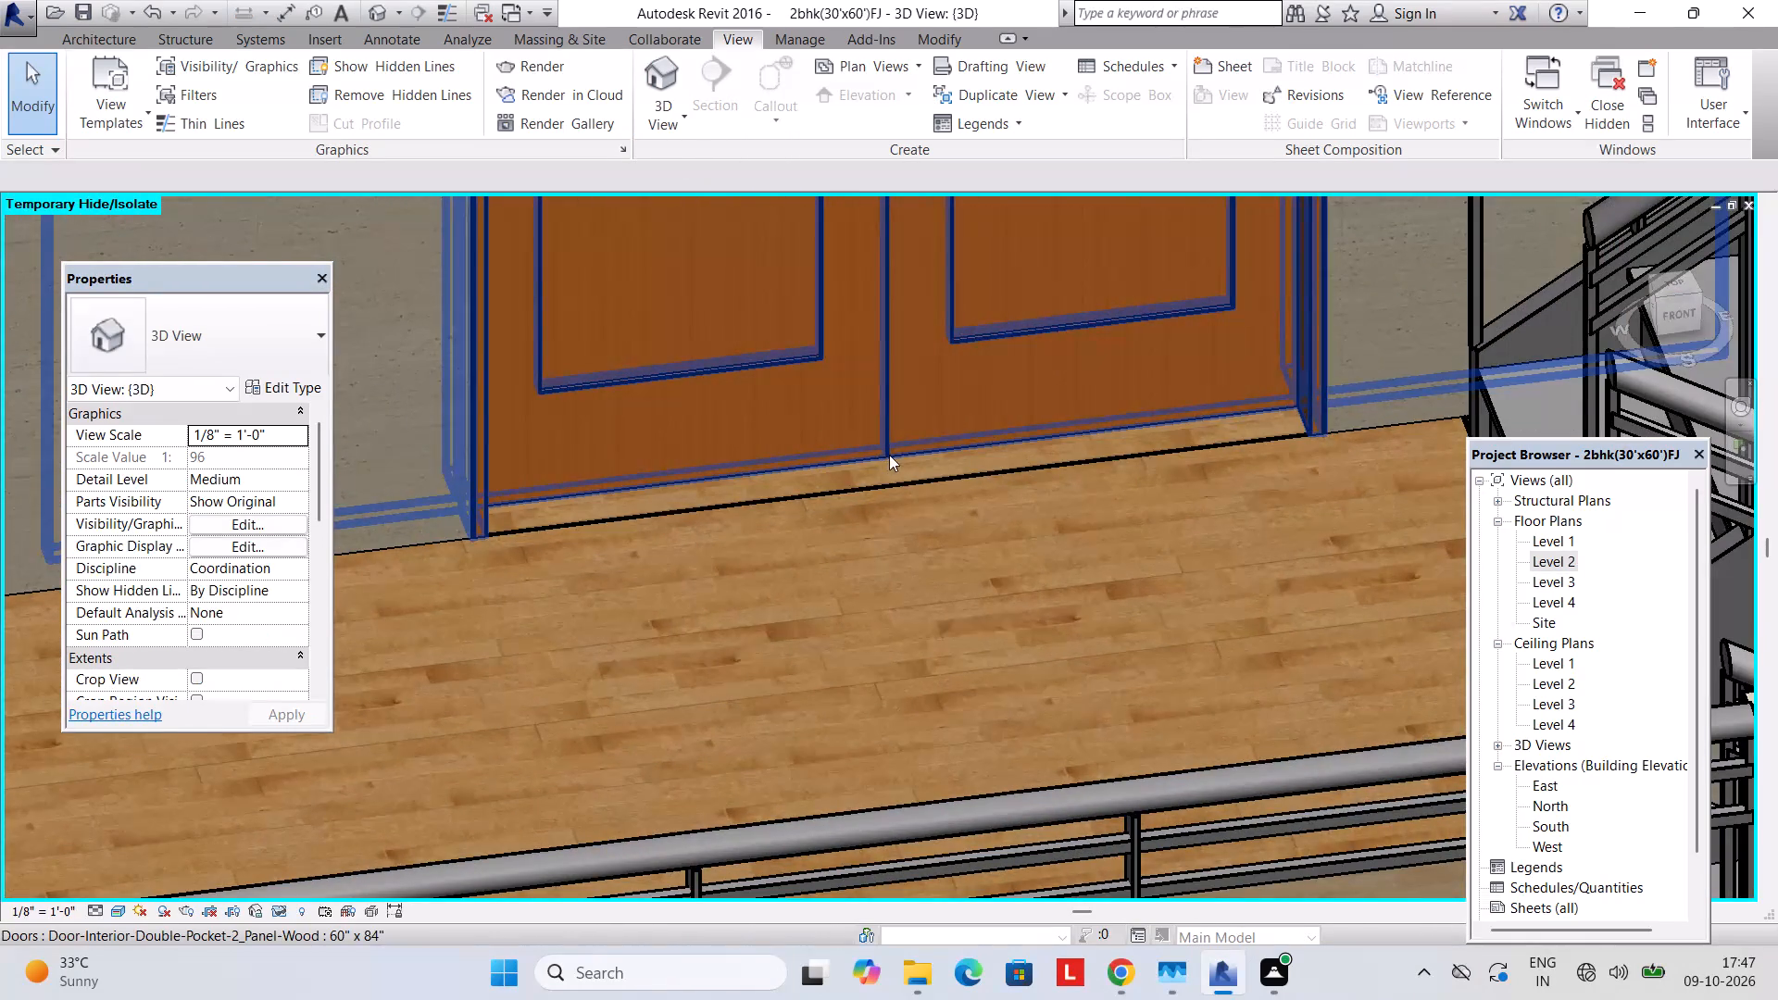
scroll(895, 472, "down", 13)
middle_click_drag(904, 456, 879, 290)
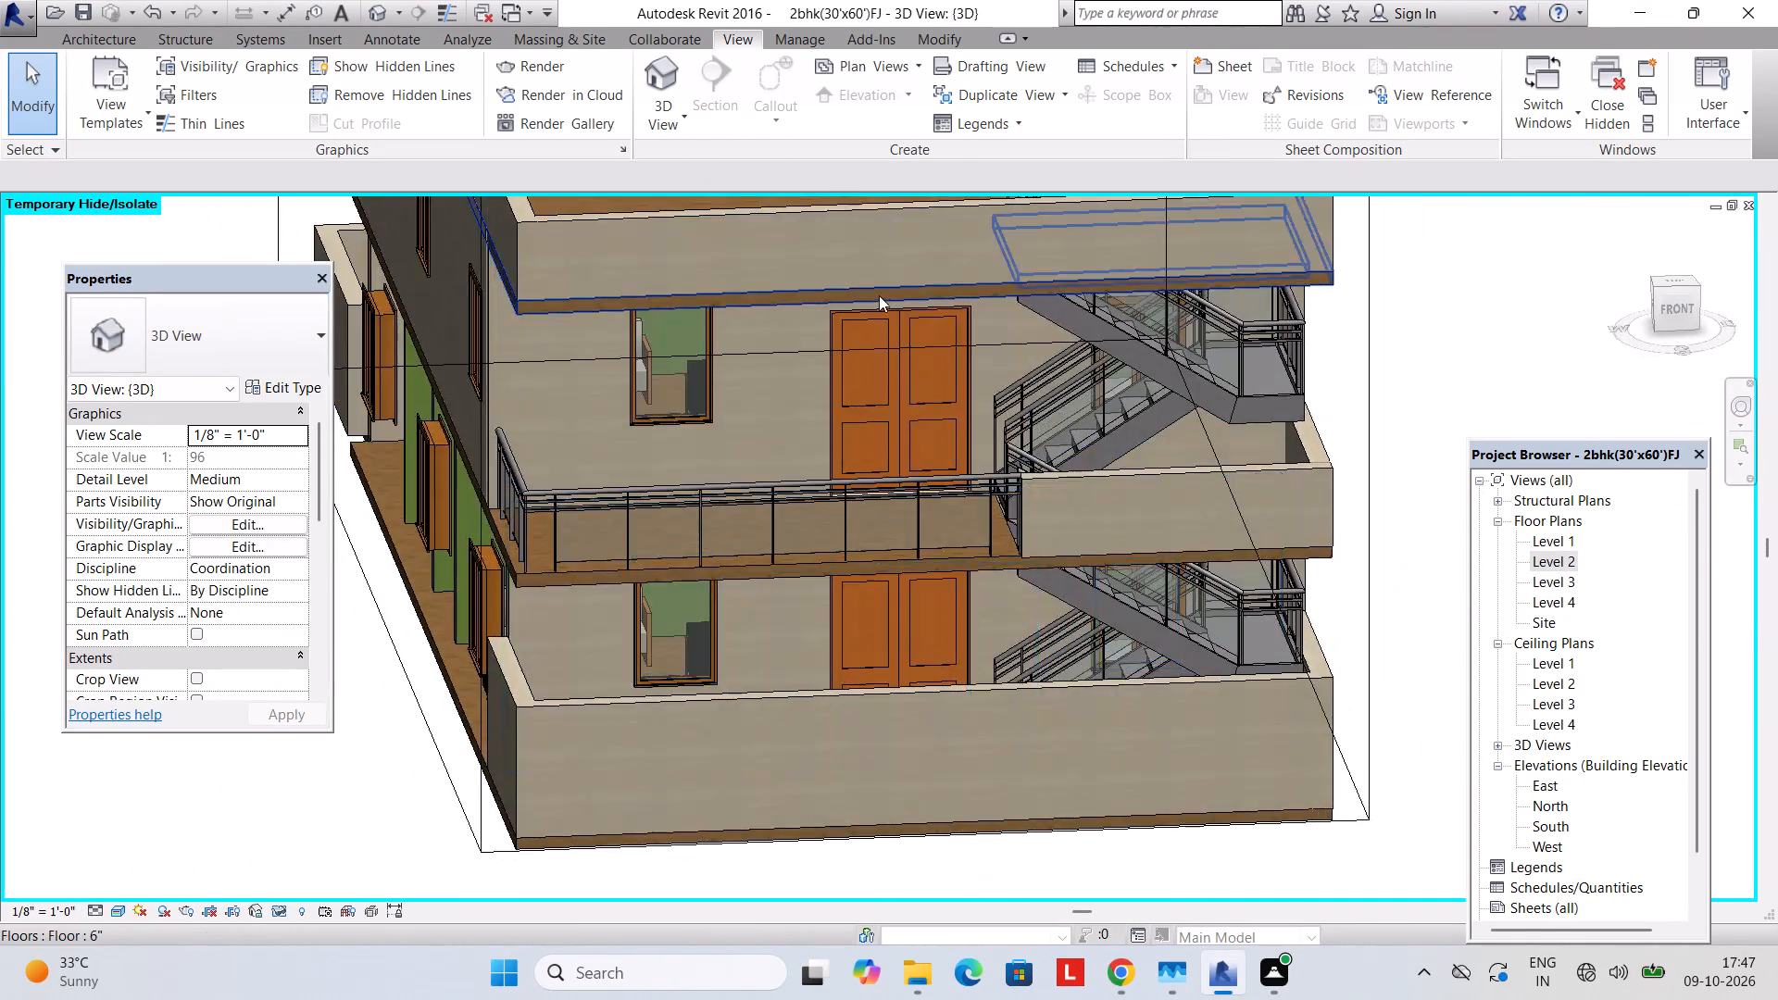
scroll(879, 296, "down", 7)
middle_click_drag(879, 347, 870, 252, "shift")
middle_click_drag(870, 257, 855, 371)
middle_click_drag(860, 371, 872, 437, "shift")
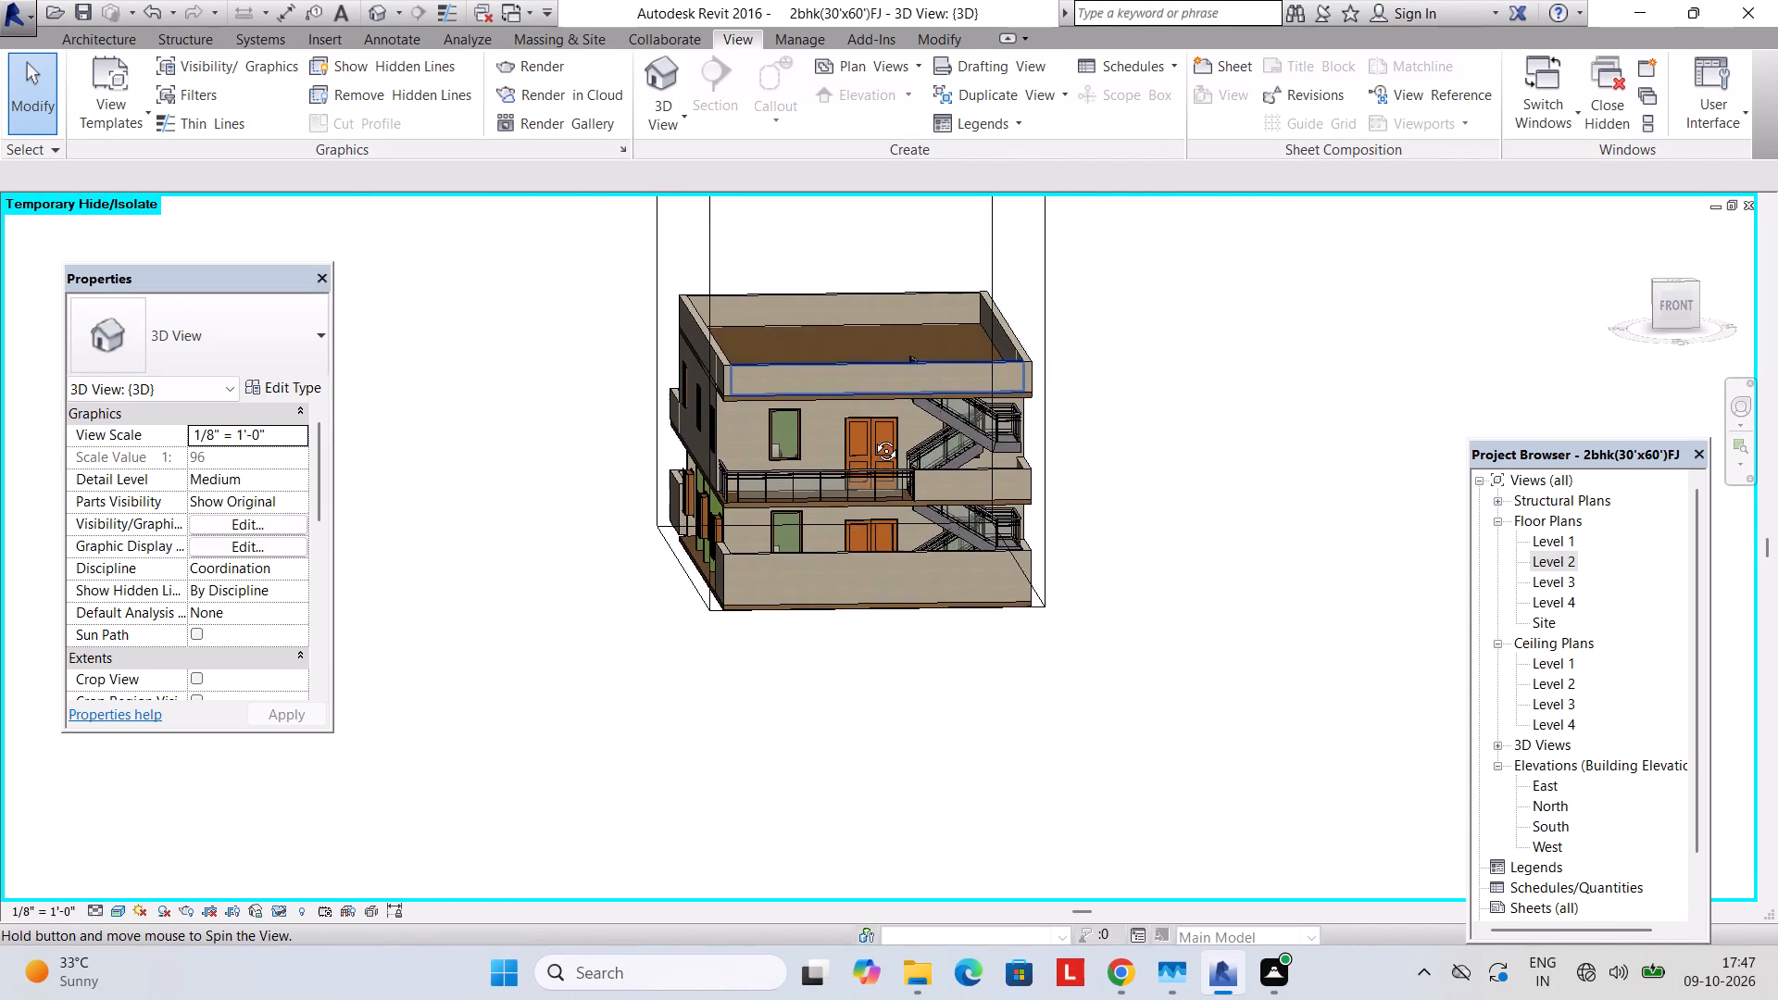
middle_click_drag(872, 437, 898, 565, "shift")
middle_click_drag(930, 388, 1048, 537, "shift")
middle_click_drag(946, 315, 1035, 528)
middle_click_drag(1022, 545, 1131, 541, "shift")
scroll(1004, 516, "up", 6)
middle_click_drag(933, 477, 987, 515, "shift")
scroll(879, 482, "up", 3)
middle_click_drag(863, 479, 1060, 493)
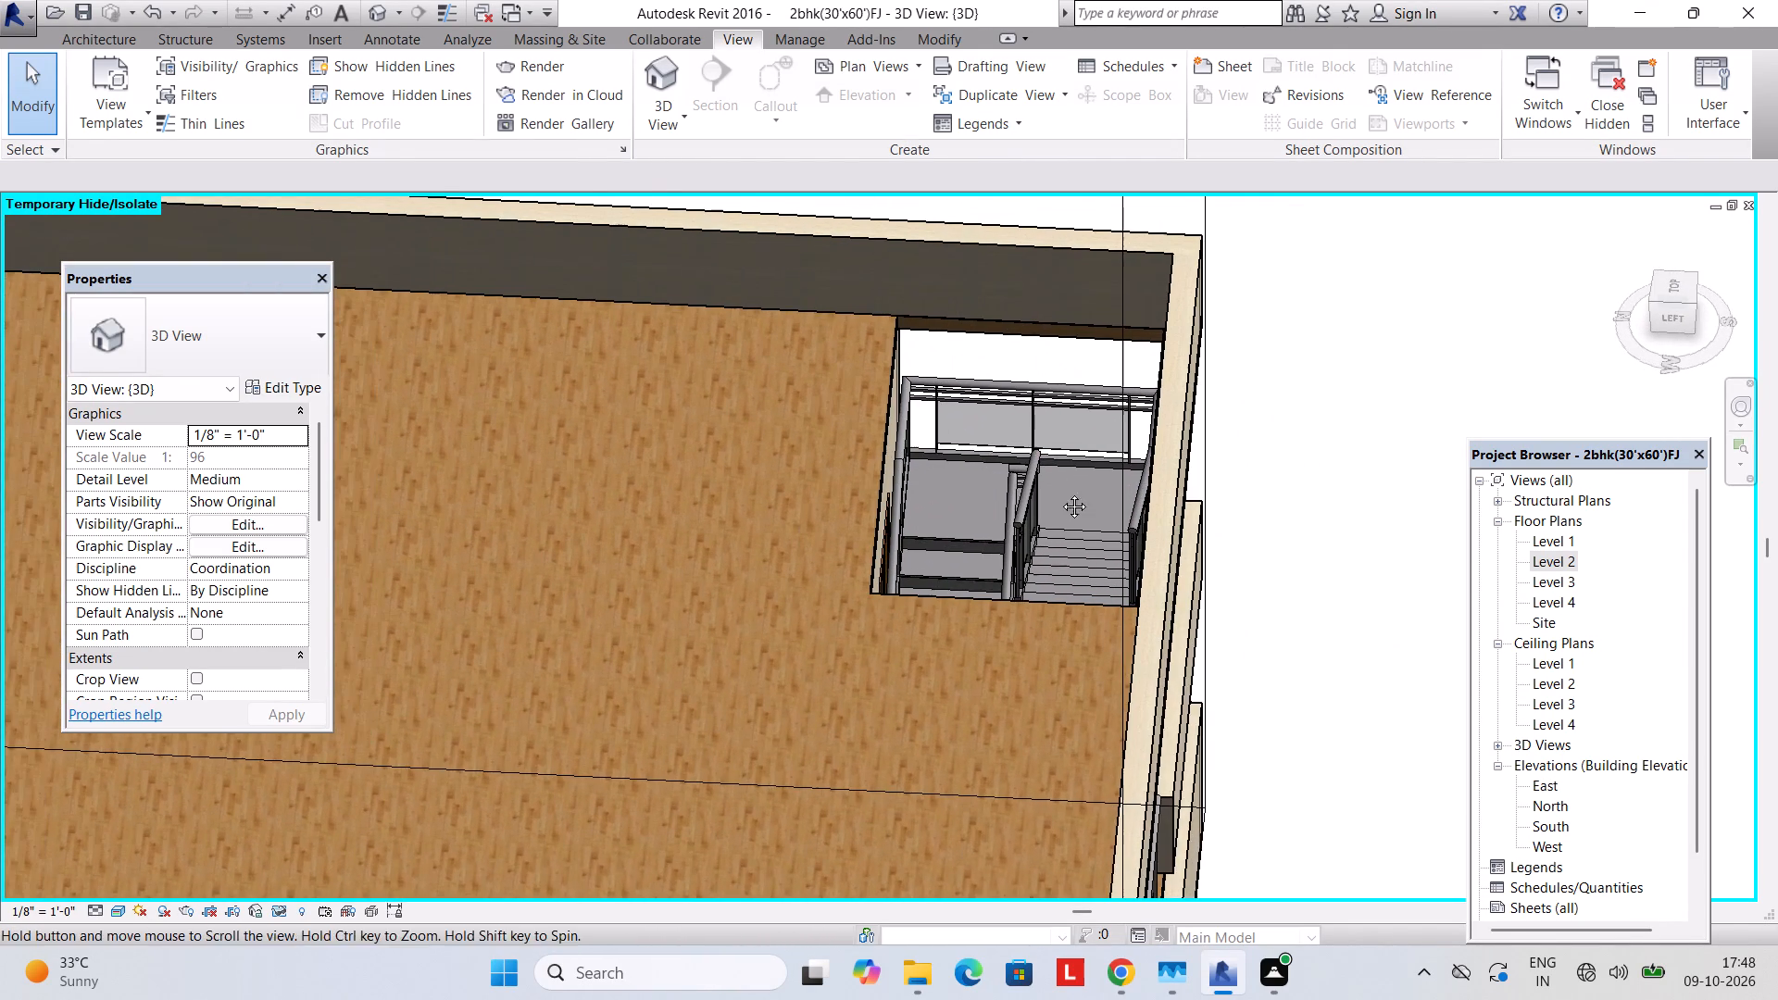
middle_click_drag(1060, 493, 1062, 493)
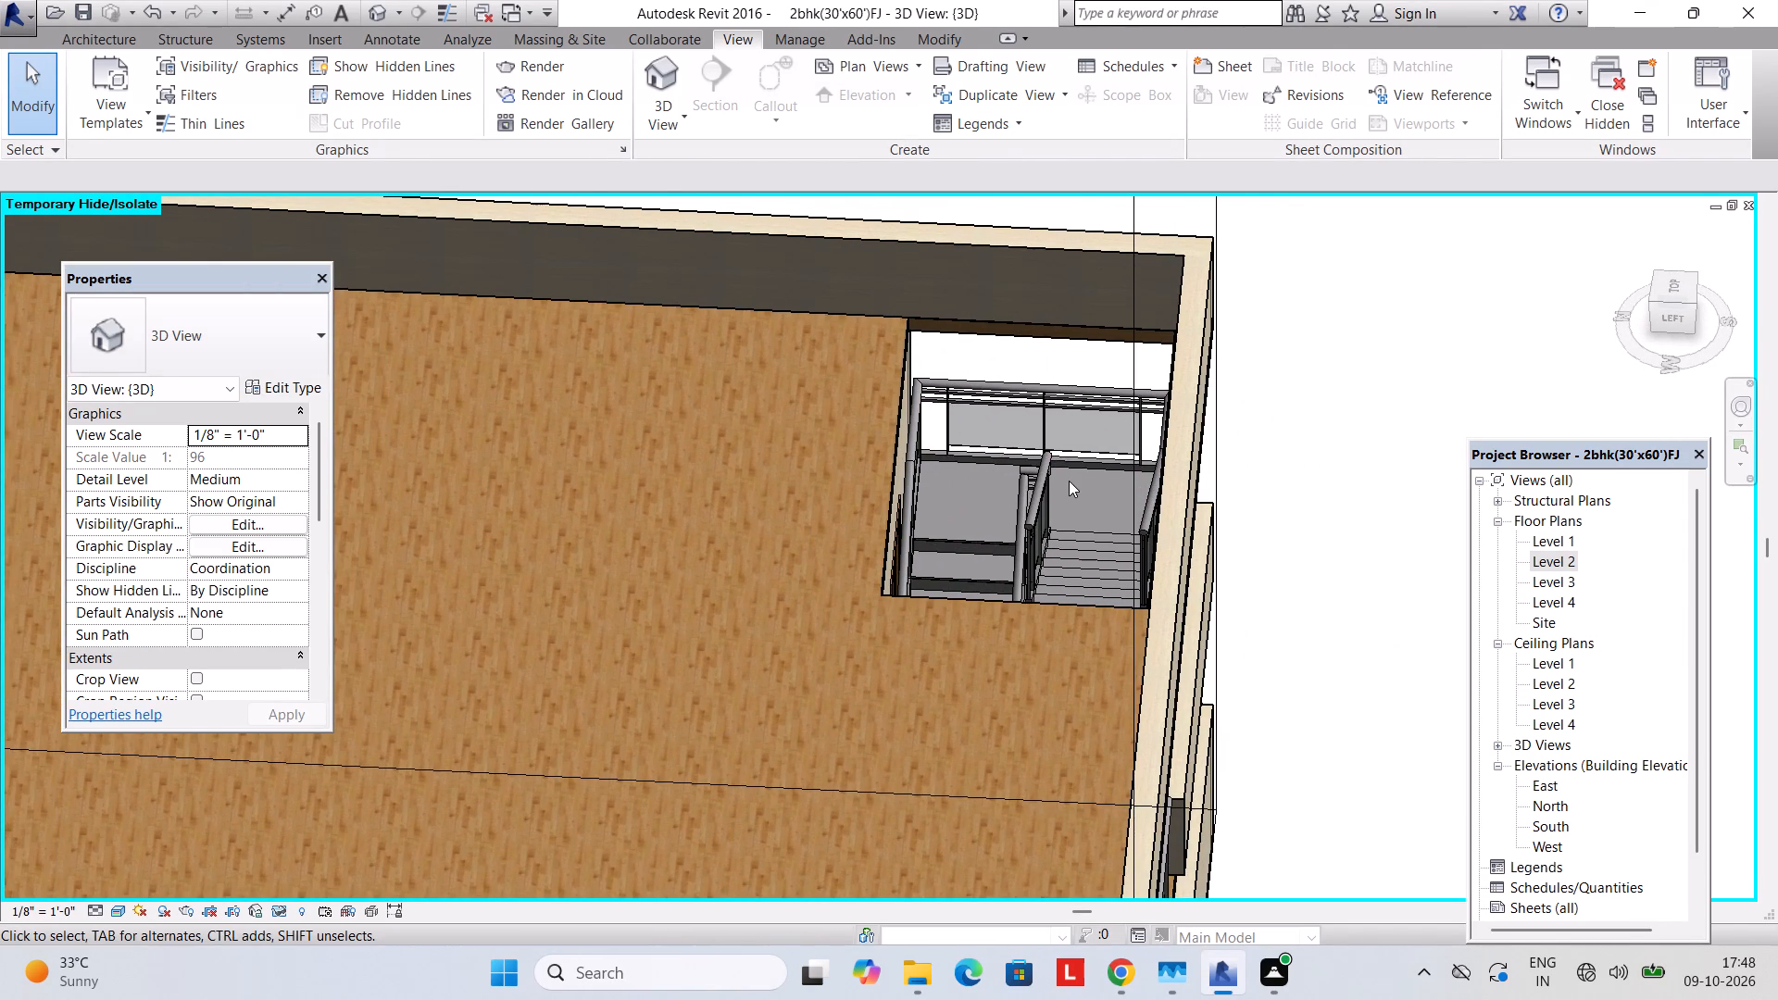
Sketch a Glass Panel - Bottom Fill railing line about 10' 8" long on the Level 3 plan, along the house-wall edge of the stair opening.
left_click(115, 36)
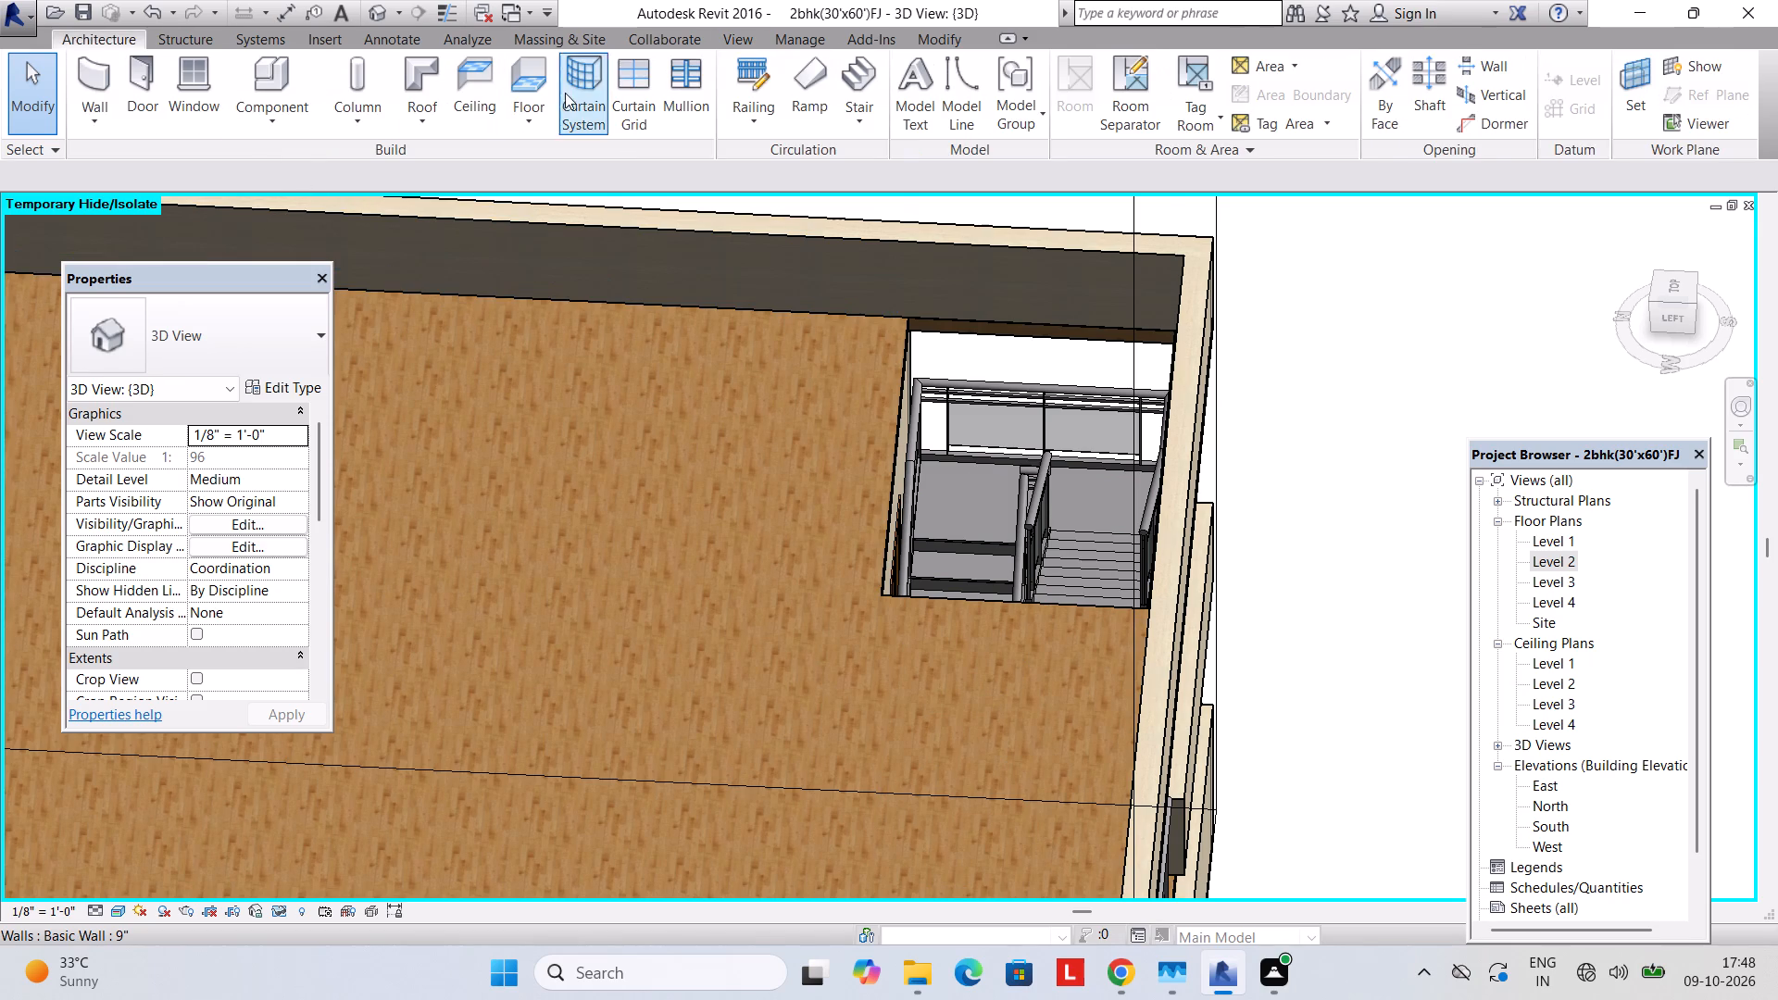
left_click(746, 82)
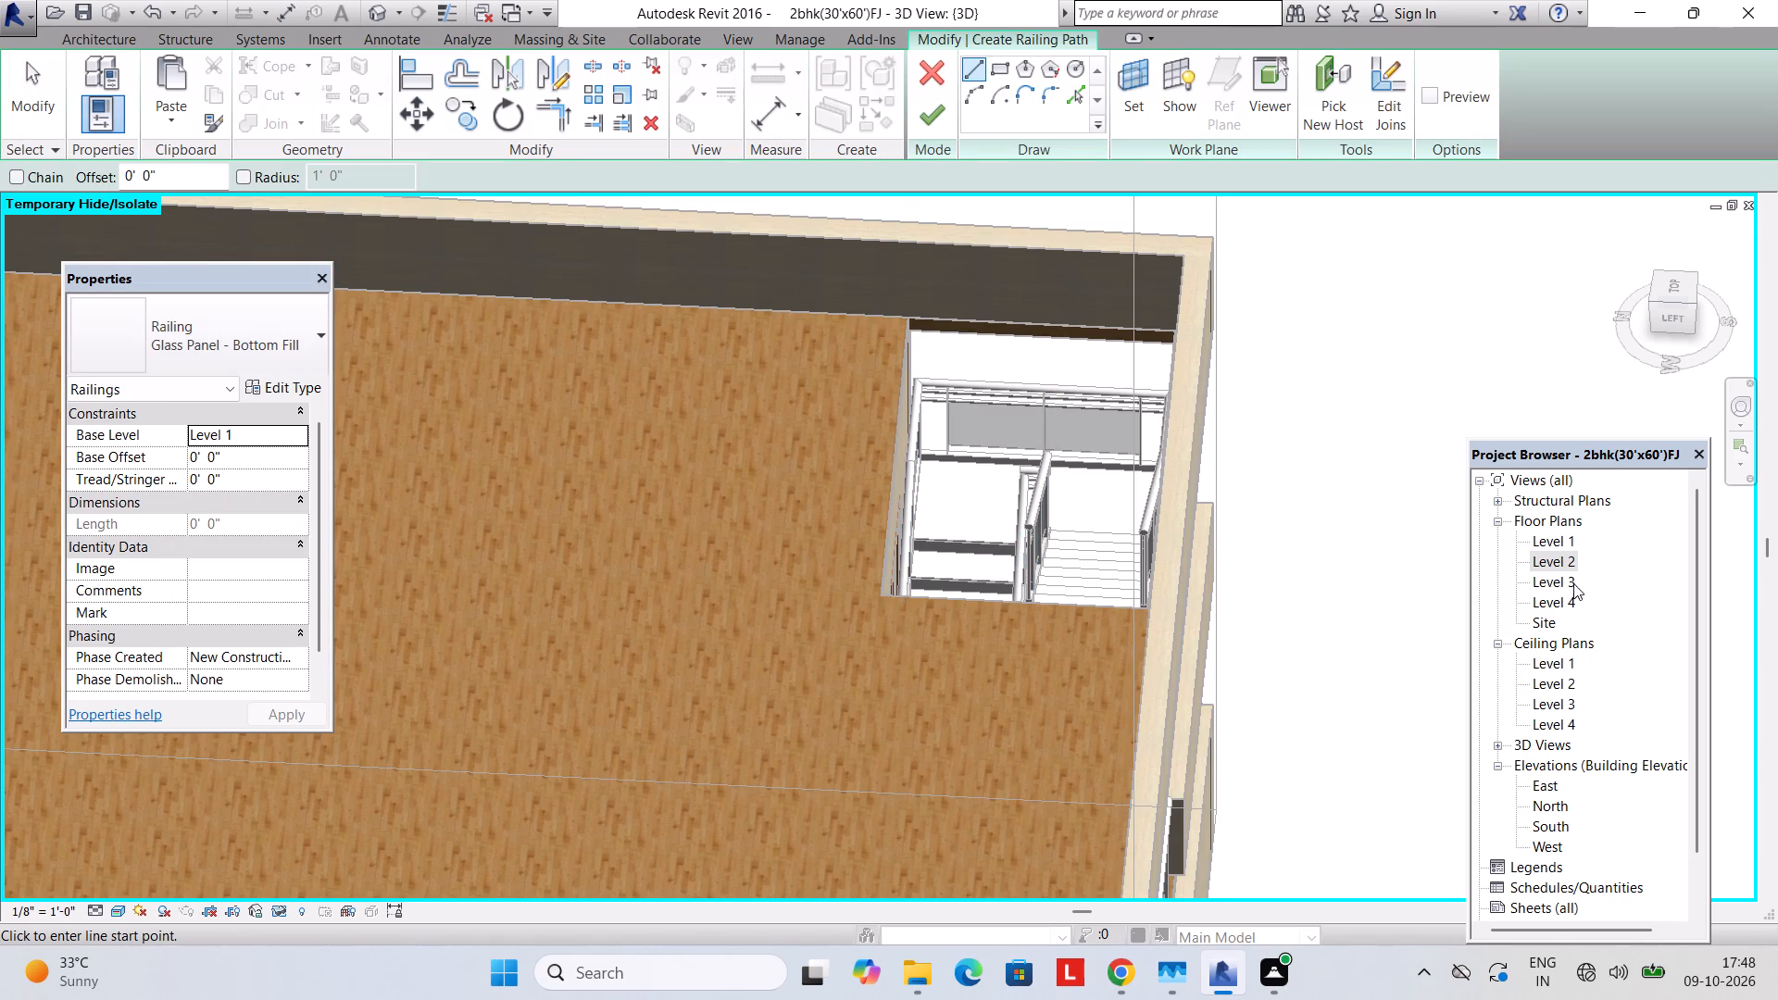
double_click(1573, 581)
scroll(1037, 618, "up", 4)
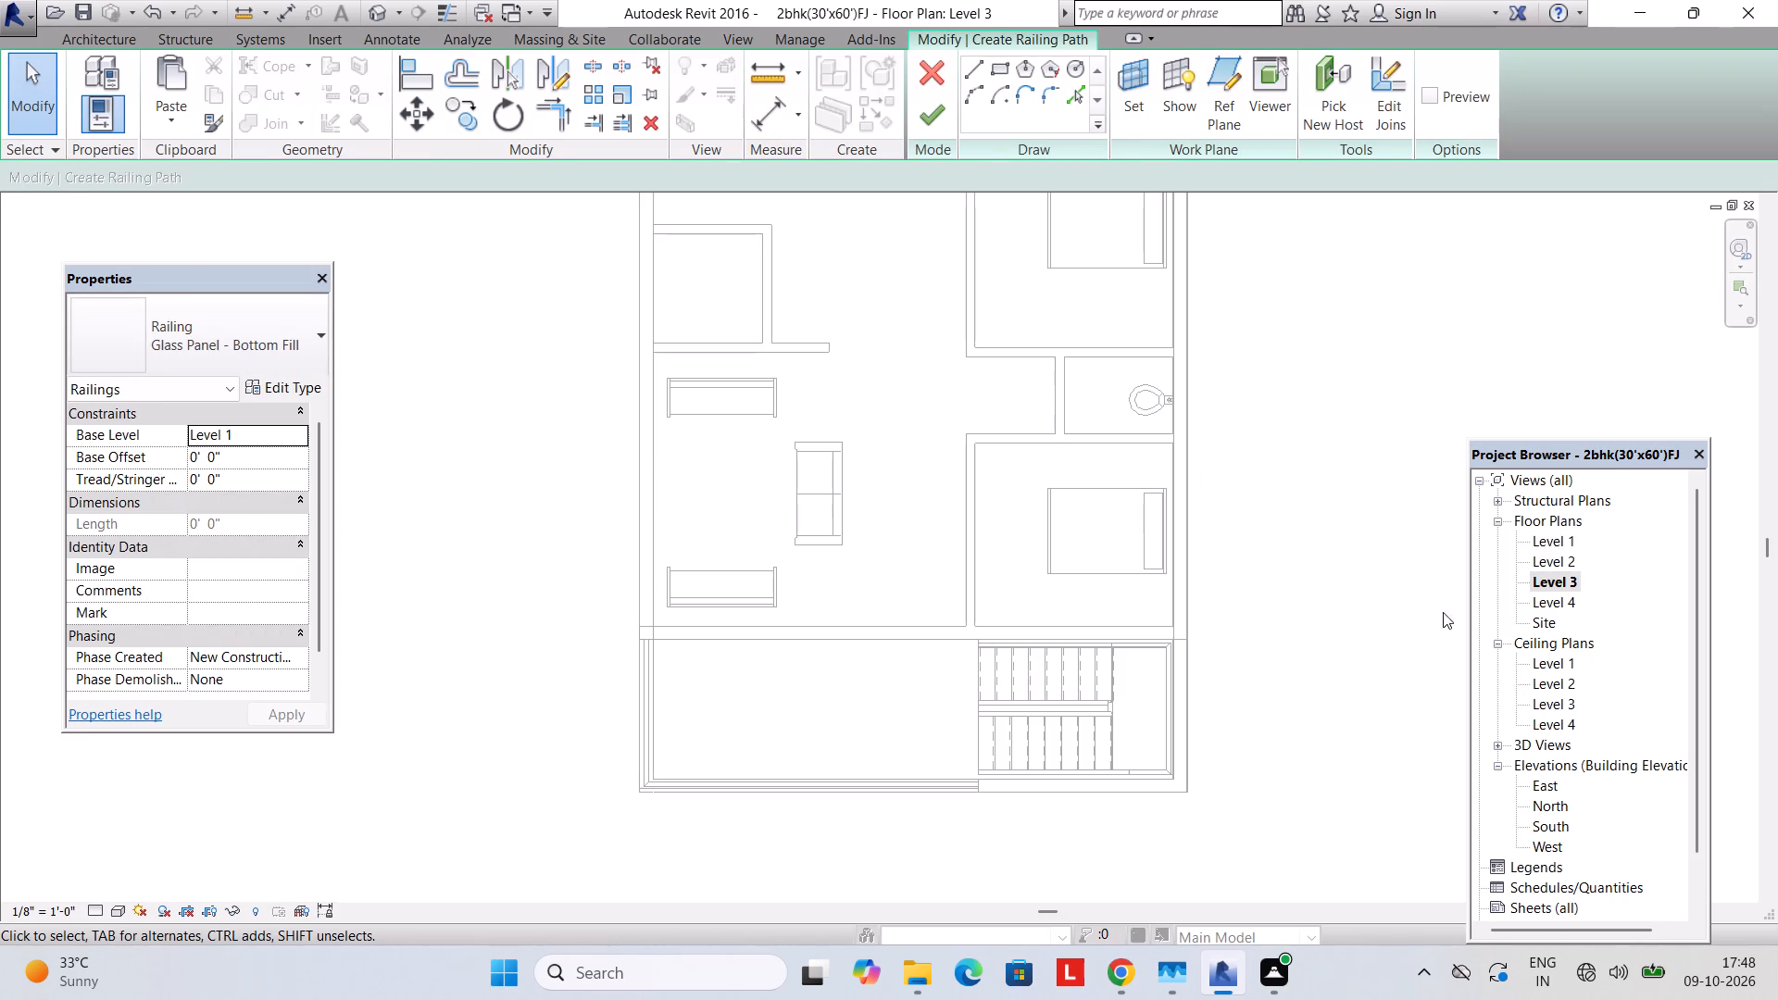
double_click(1561, 579)
left_click(977, 74)
scroll(1155, 631, "up", 5)
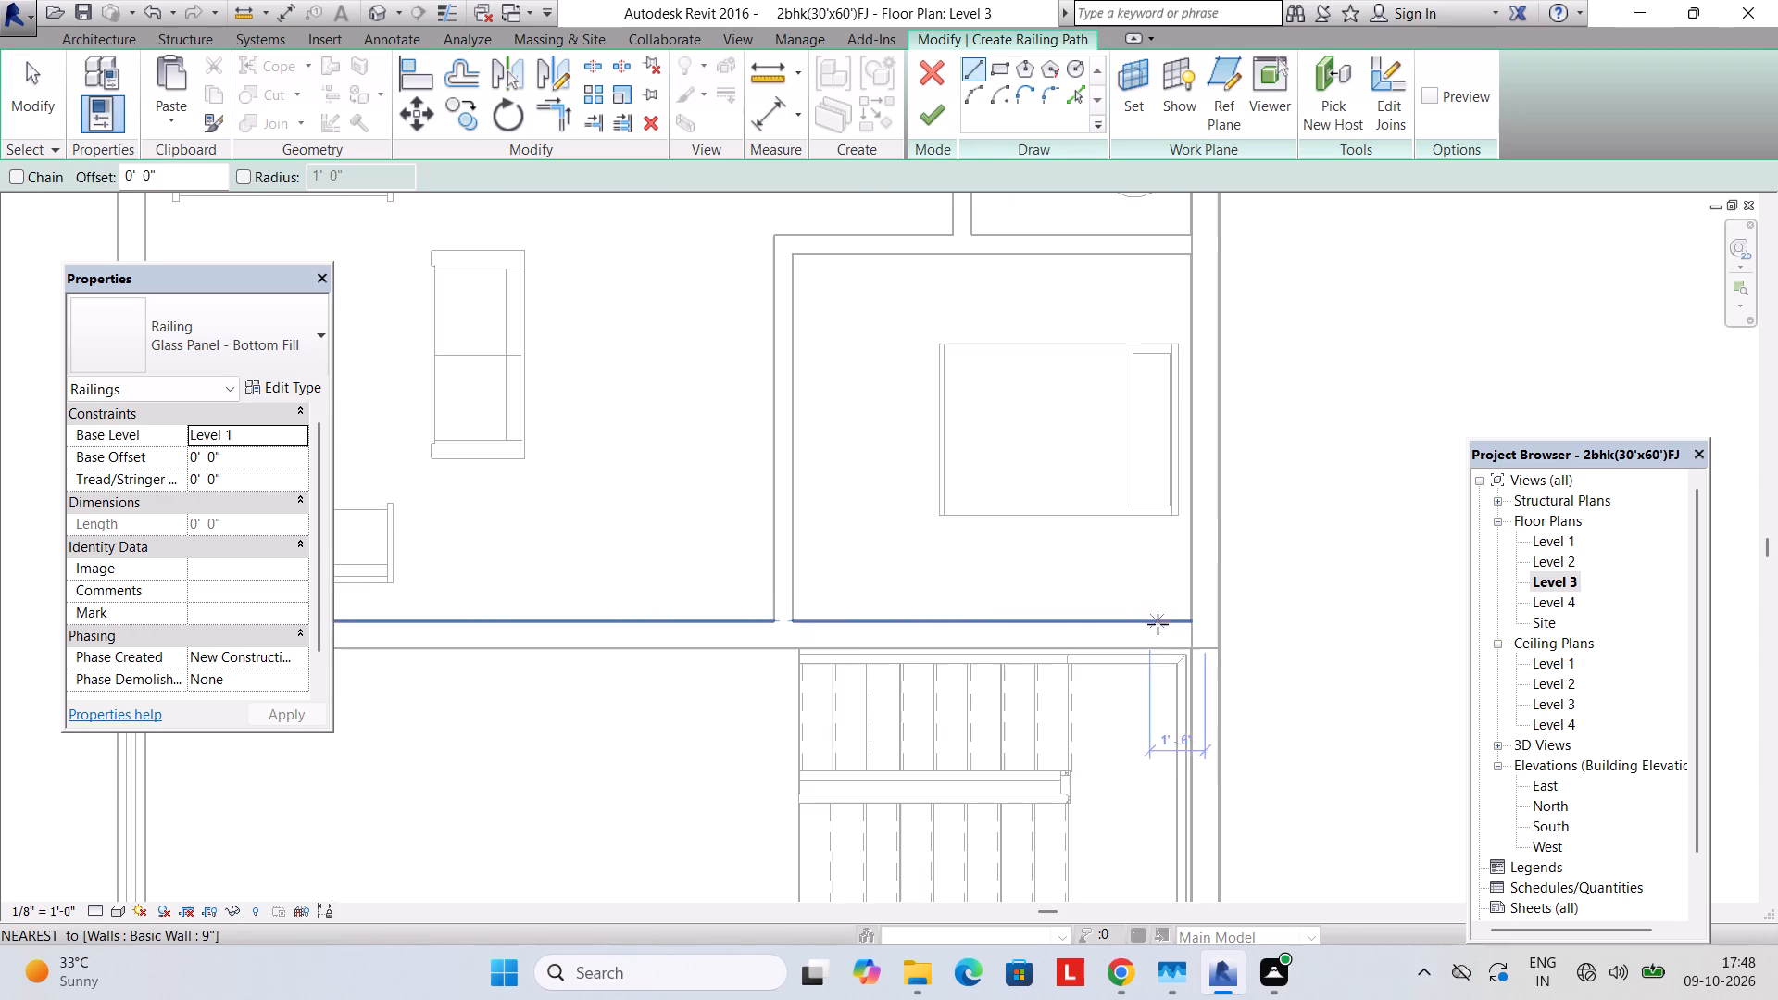
left_click(1196, 650)
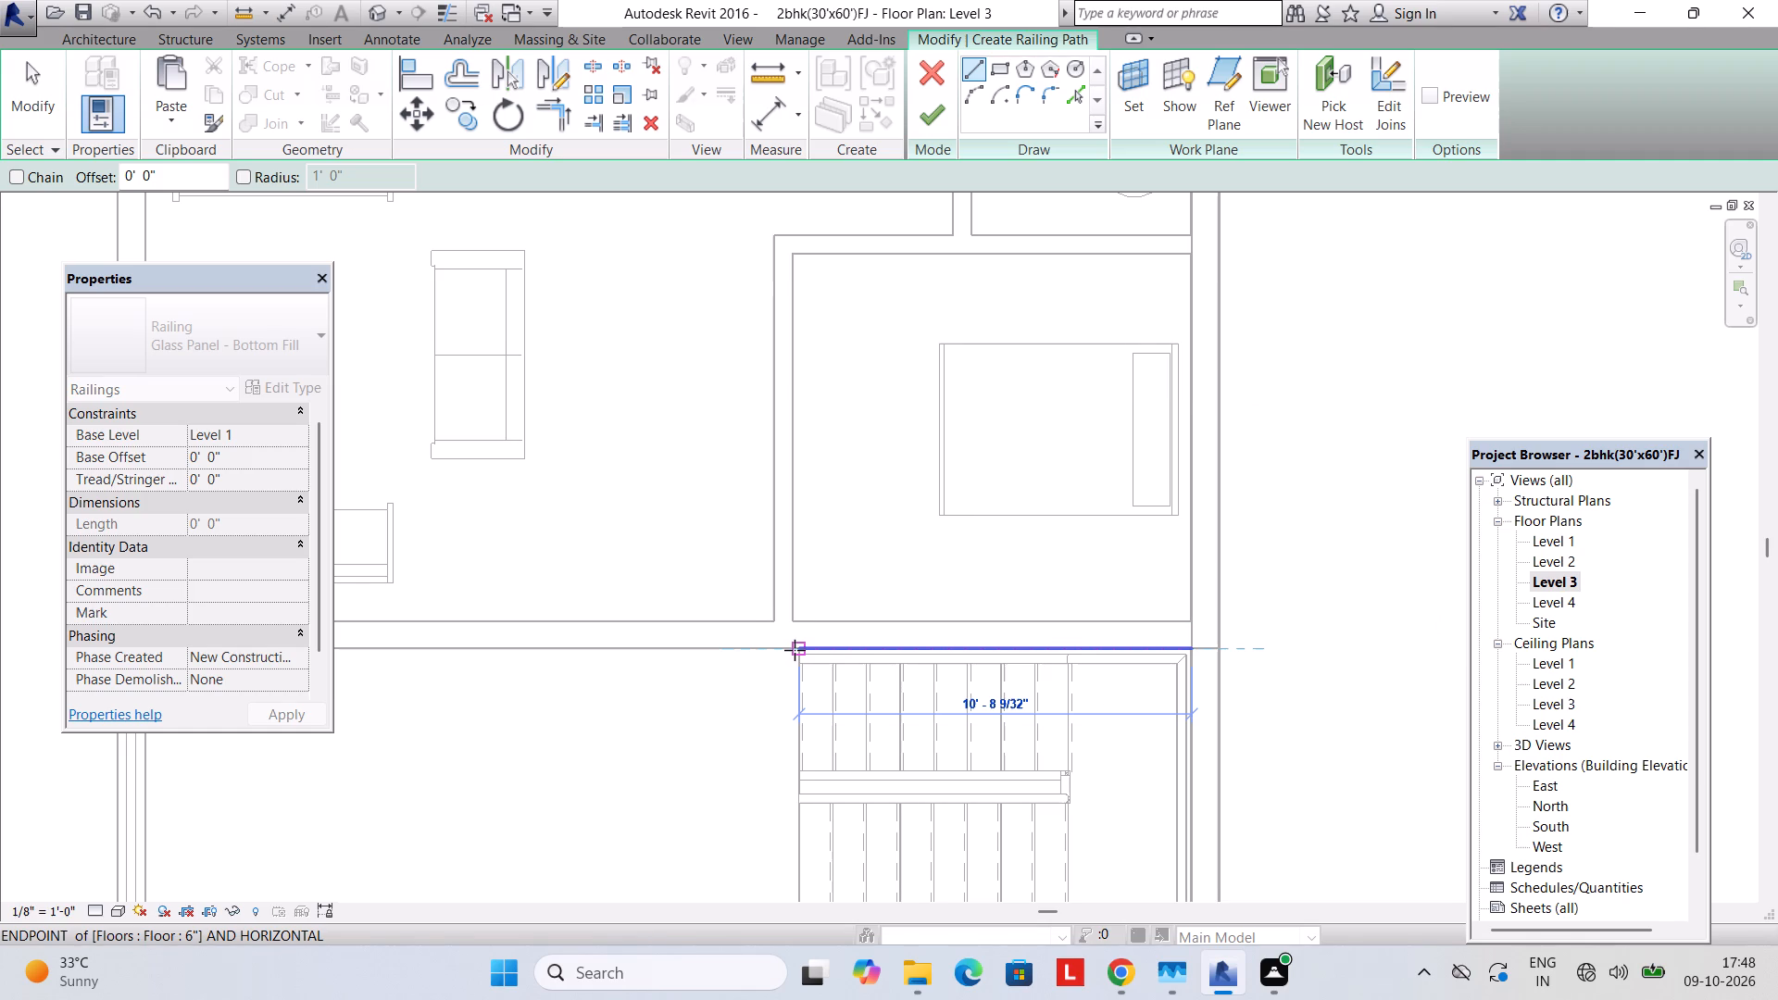
left_click(795, 650)
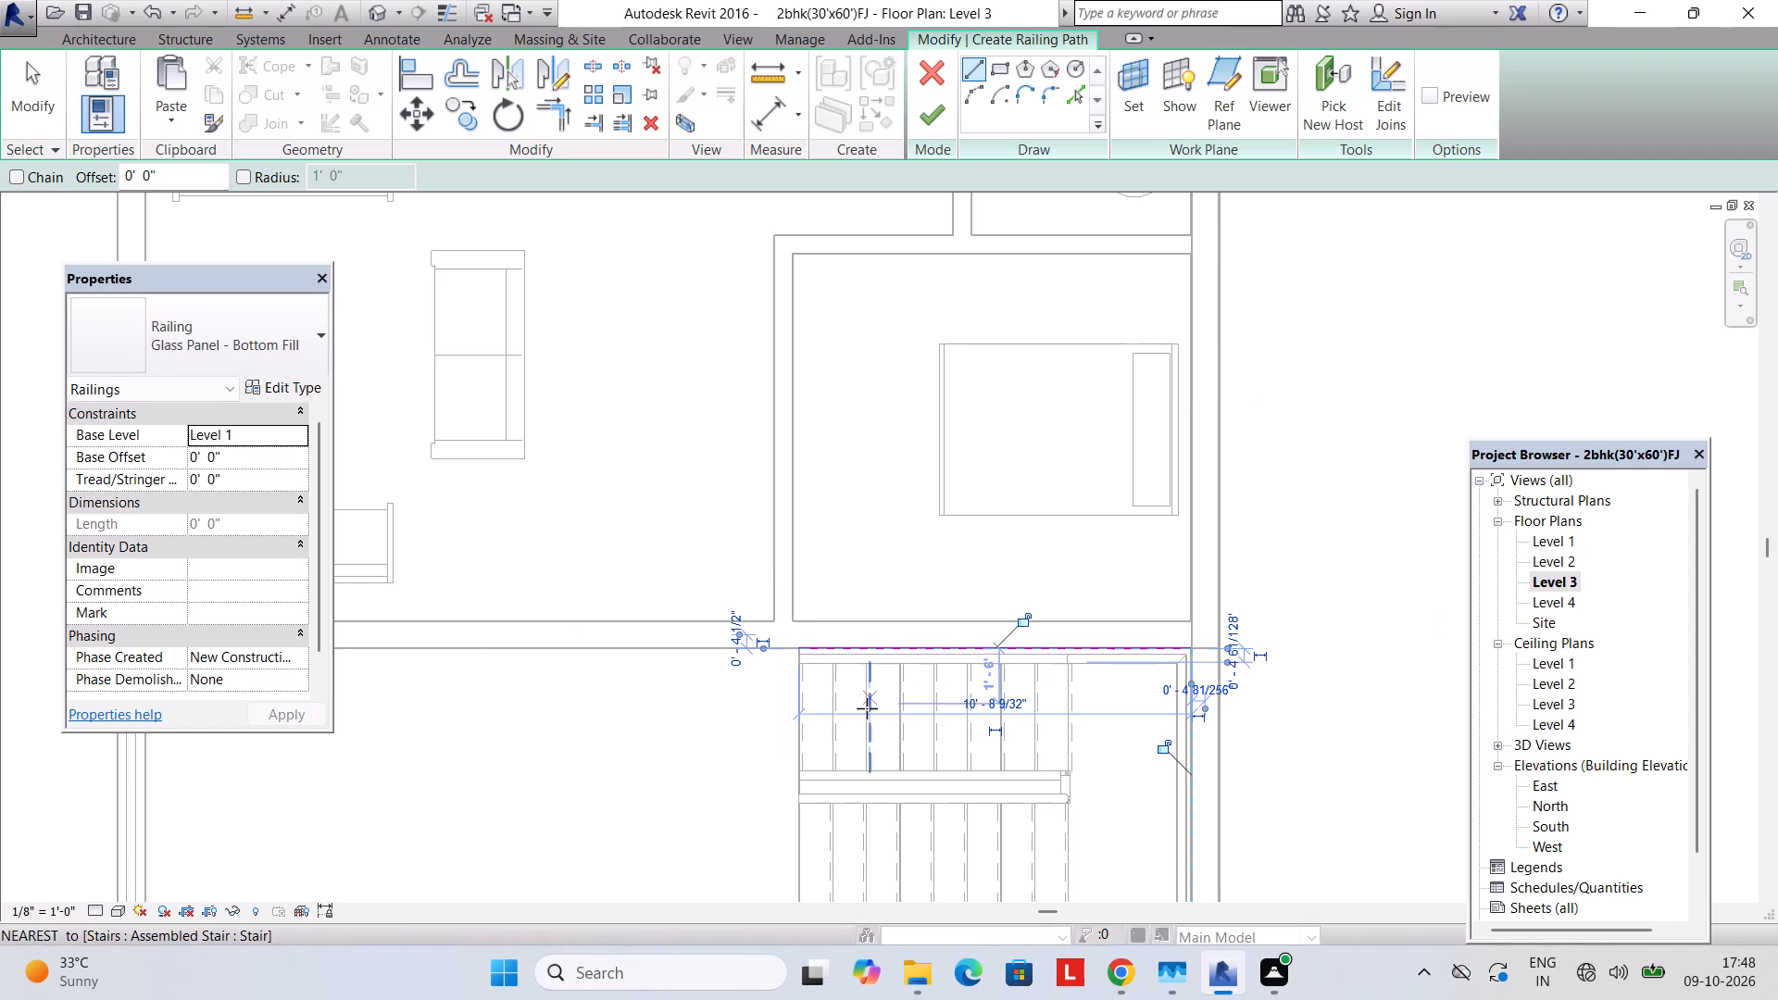
key("Escape")
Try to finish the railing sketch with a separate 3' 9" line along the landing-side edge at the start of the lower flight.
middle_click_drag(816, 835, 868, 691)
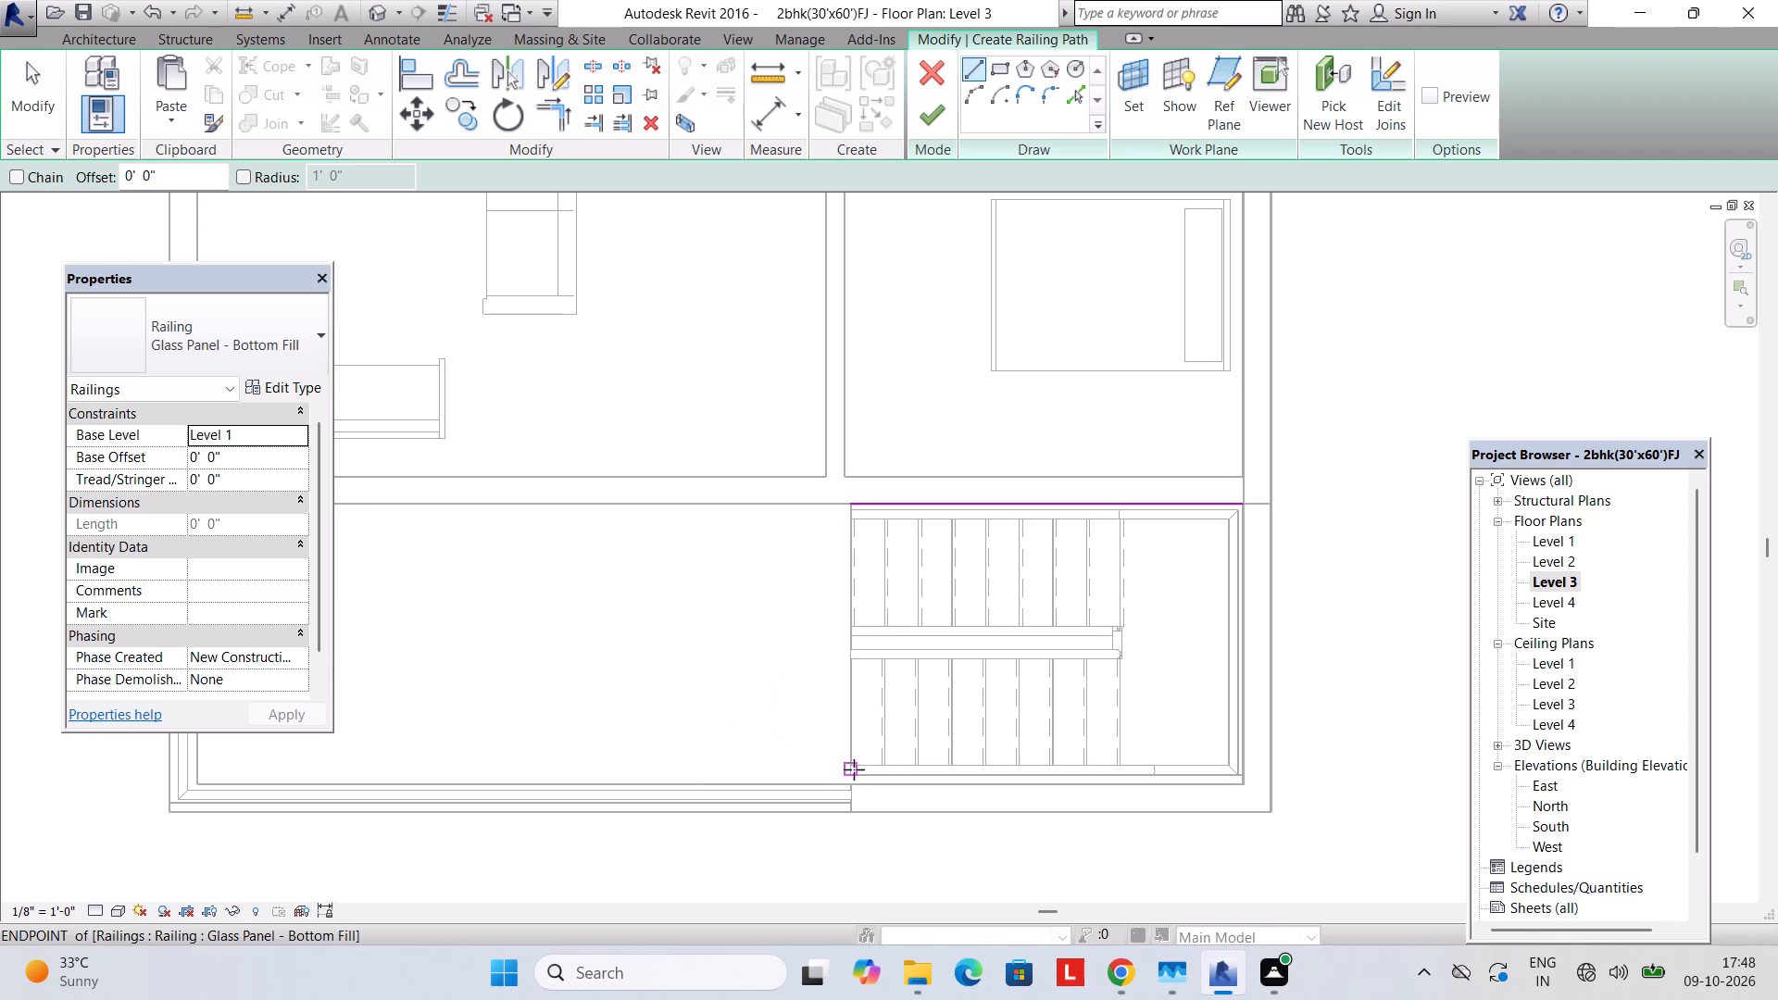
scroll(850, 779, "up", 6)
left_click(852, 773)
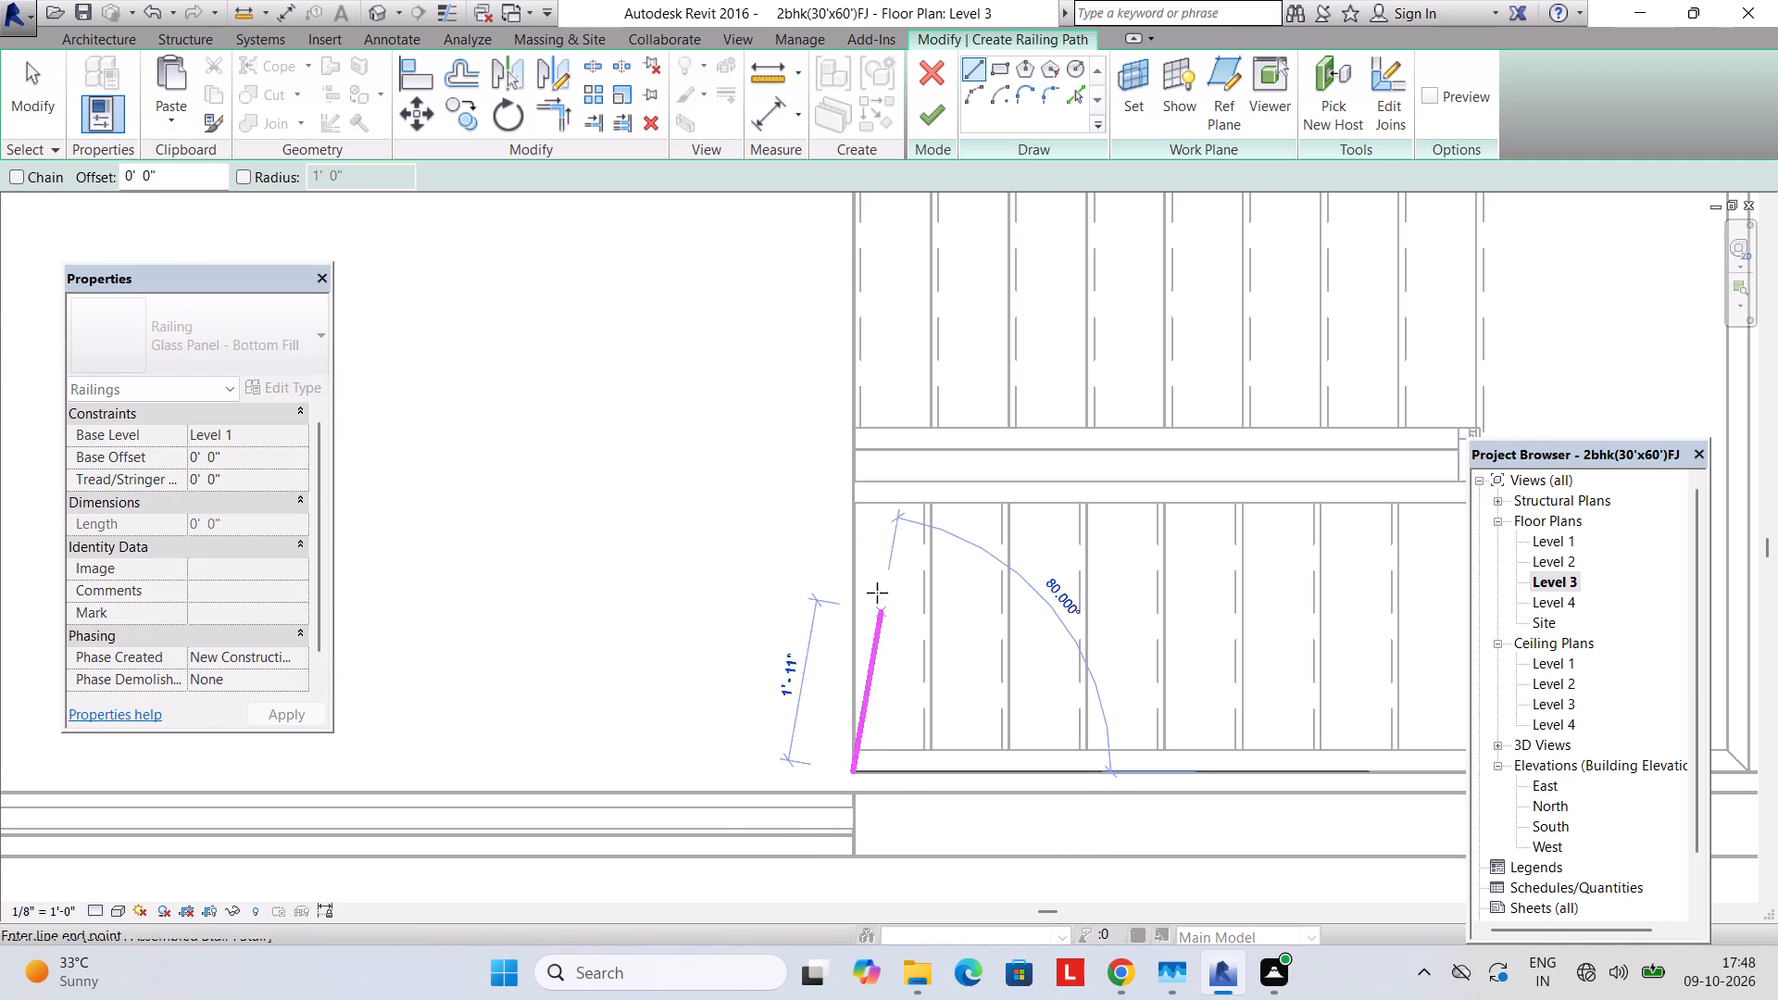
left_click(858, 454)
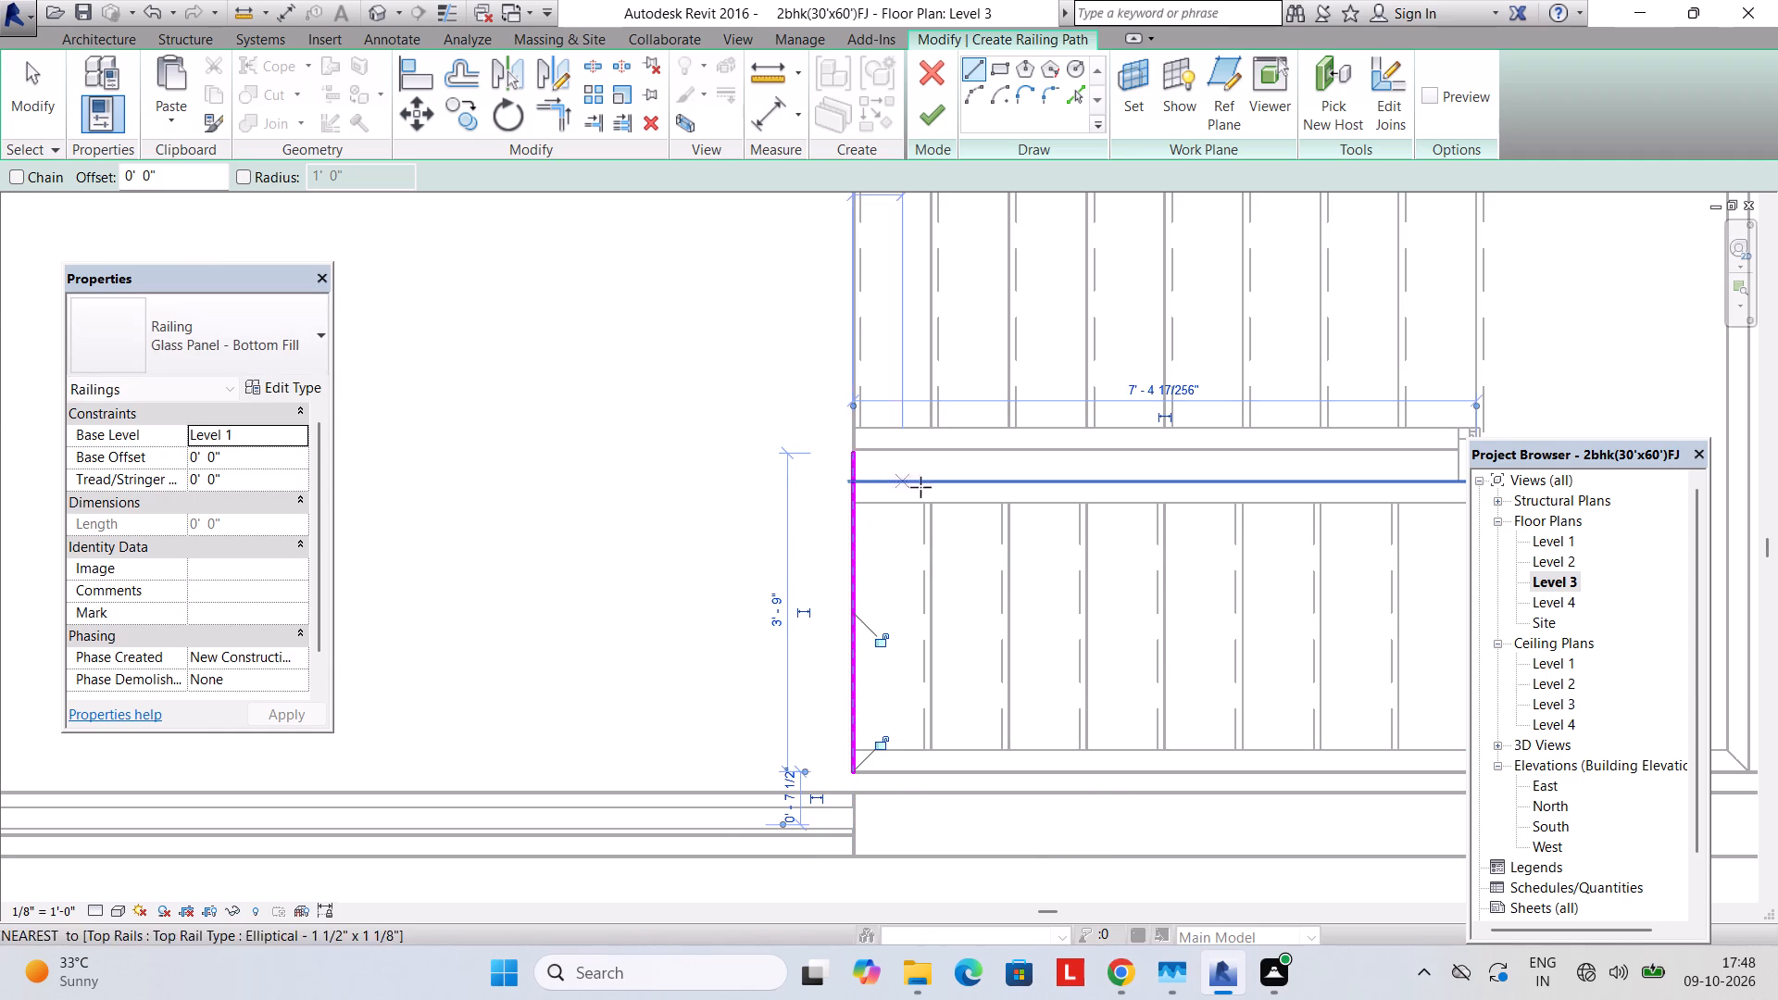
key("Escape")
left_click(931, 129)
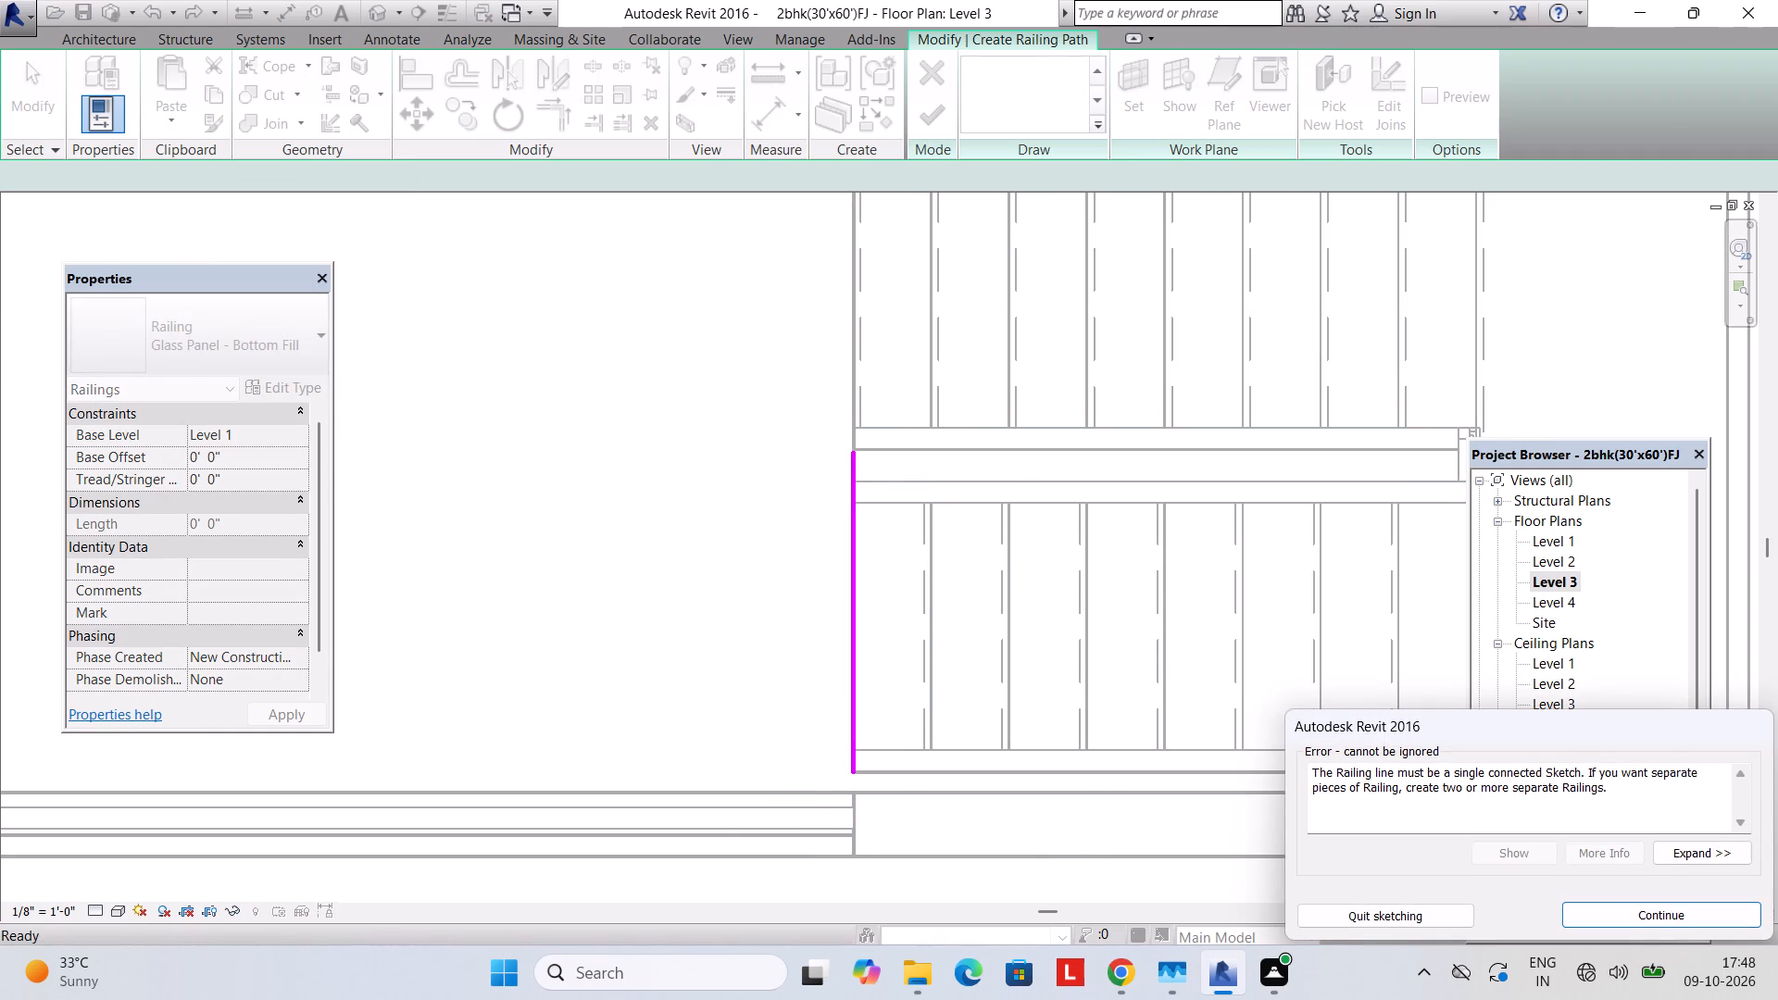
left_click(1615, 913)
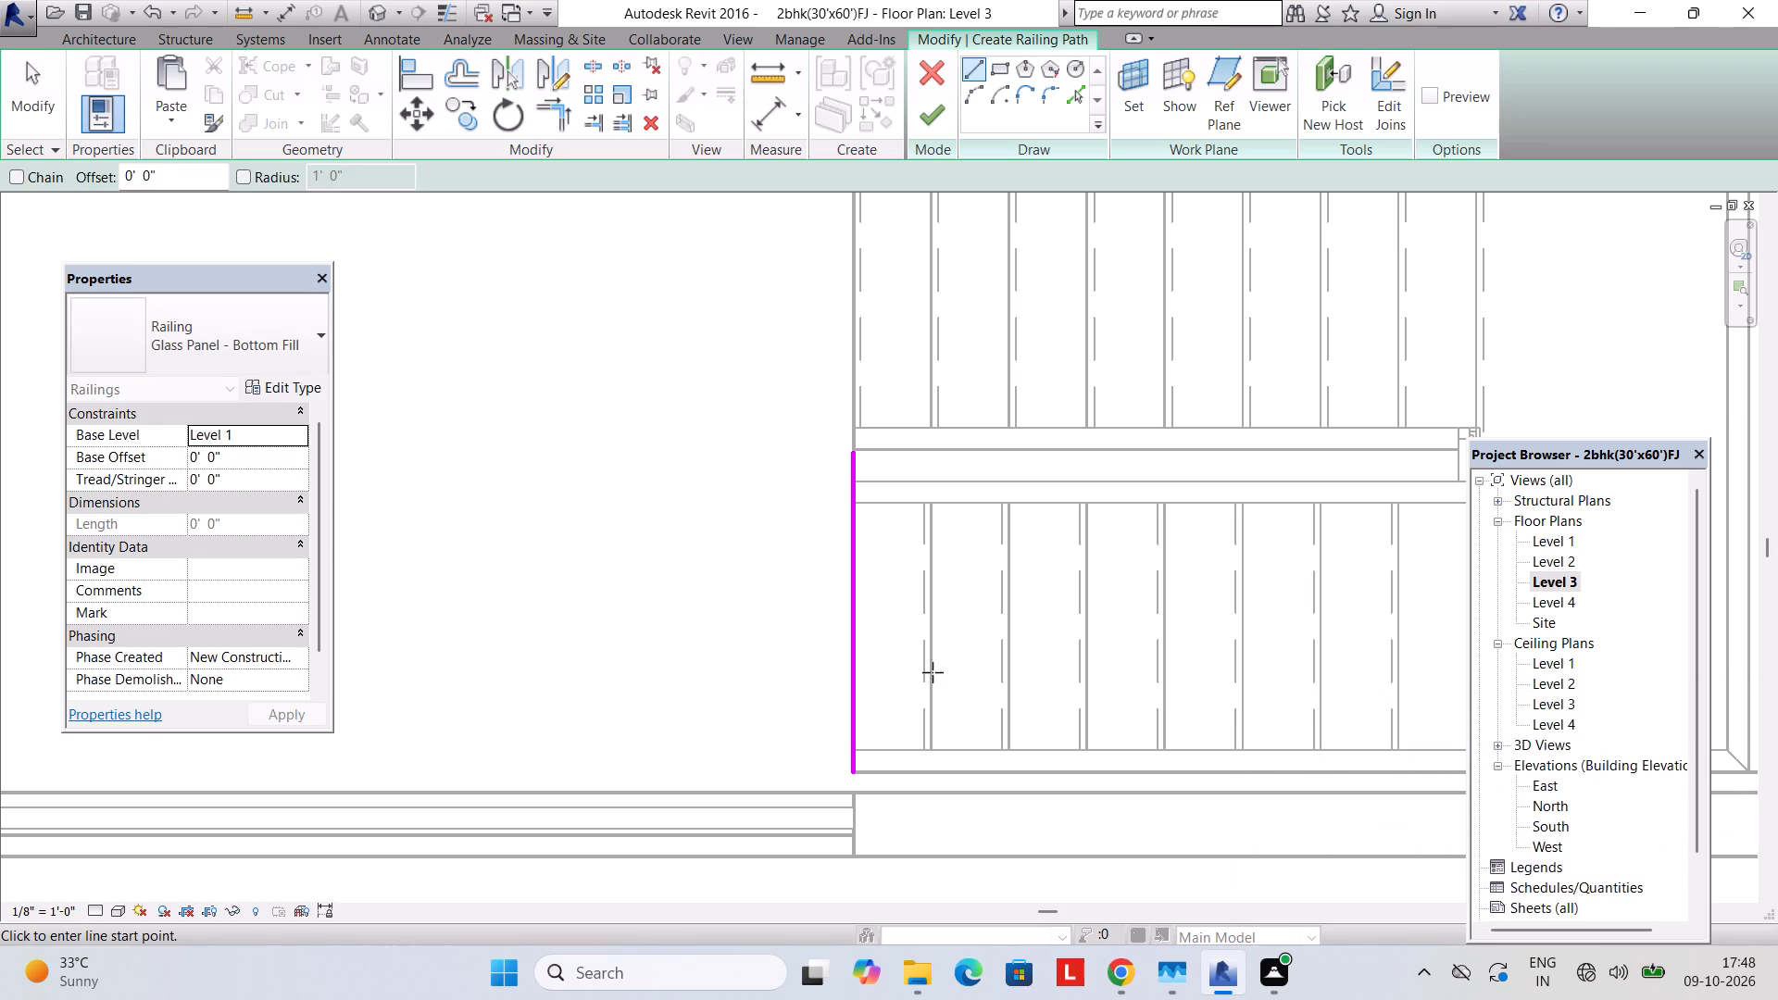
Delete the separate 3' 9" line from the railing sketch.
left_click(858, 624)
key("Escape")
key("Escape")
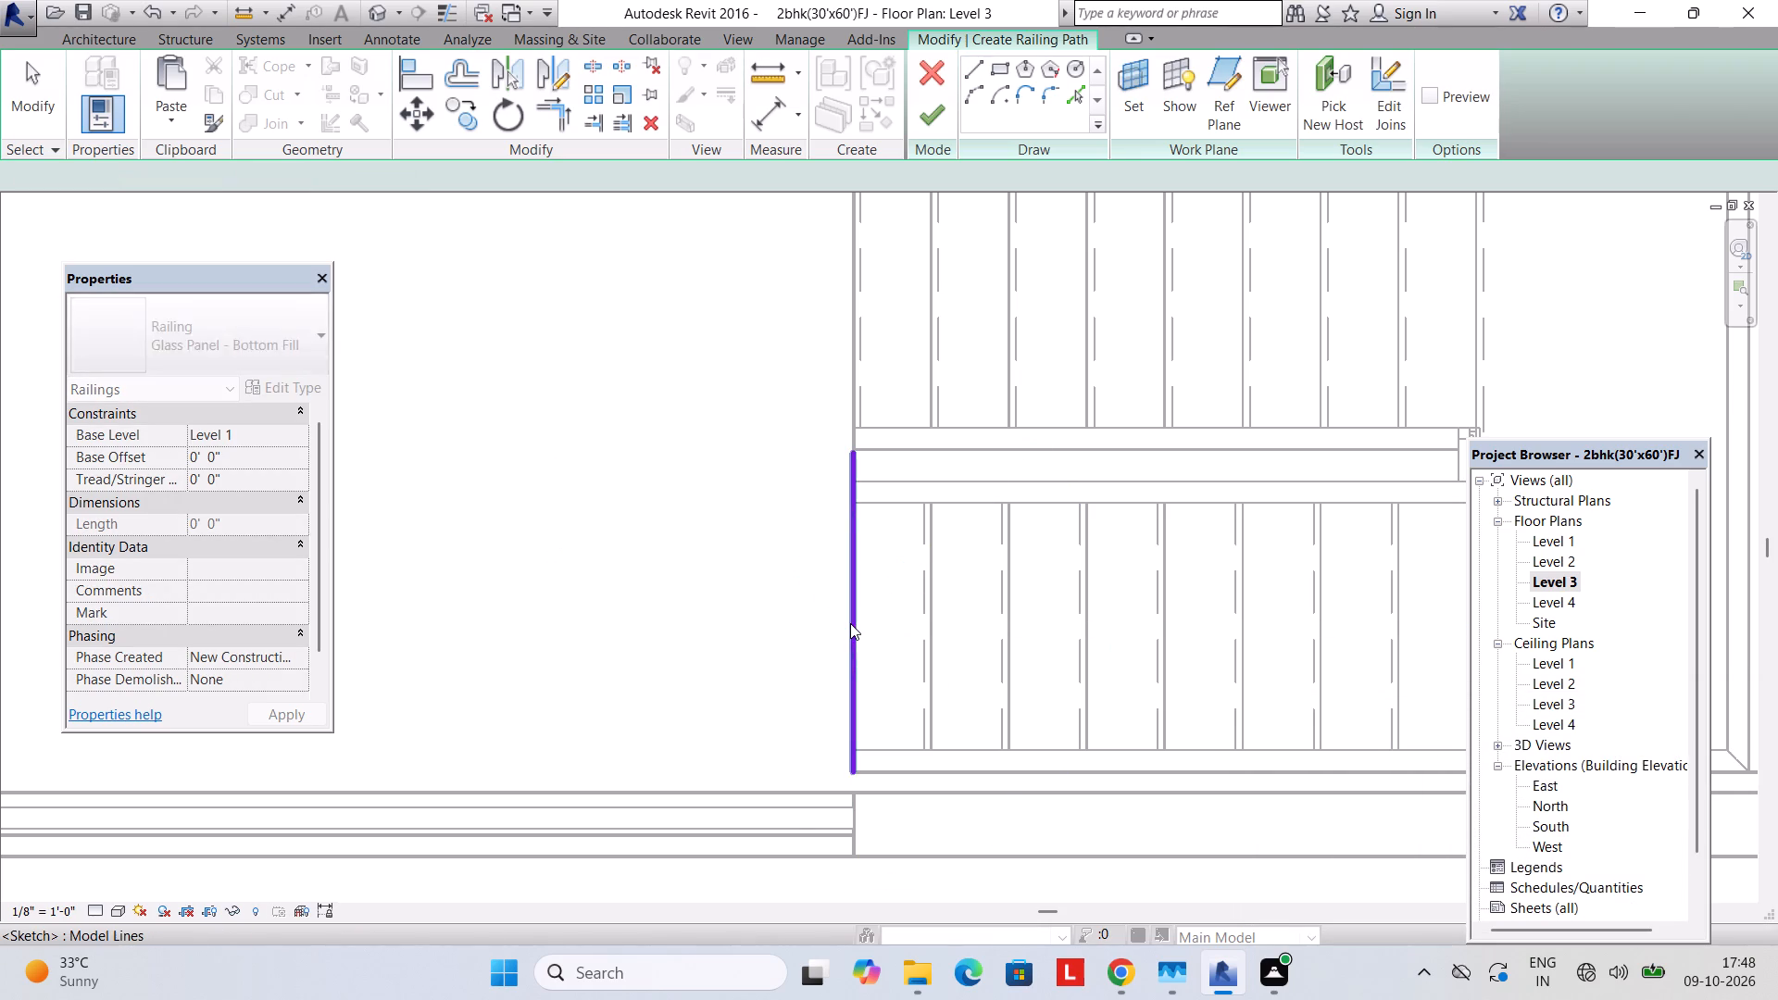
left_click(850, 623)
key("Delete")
Finish the railing from the single line along the house-wall edge of the stair opening.
left_click(925, 107)
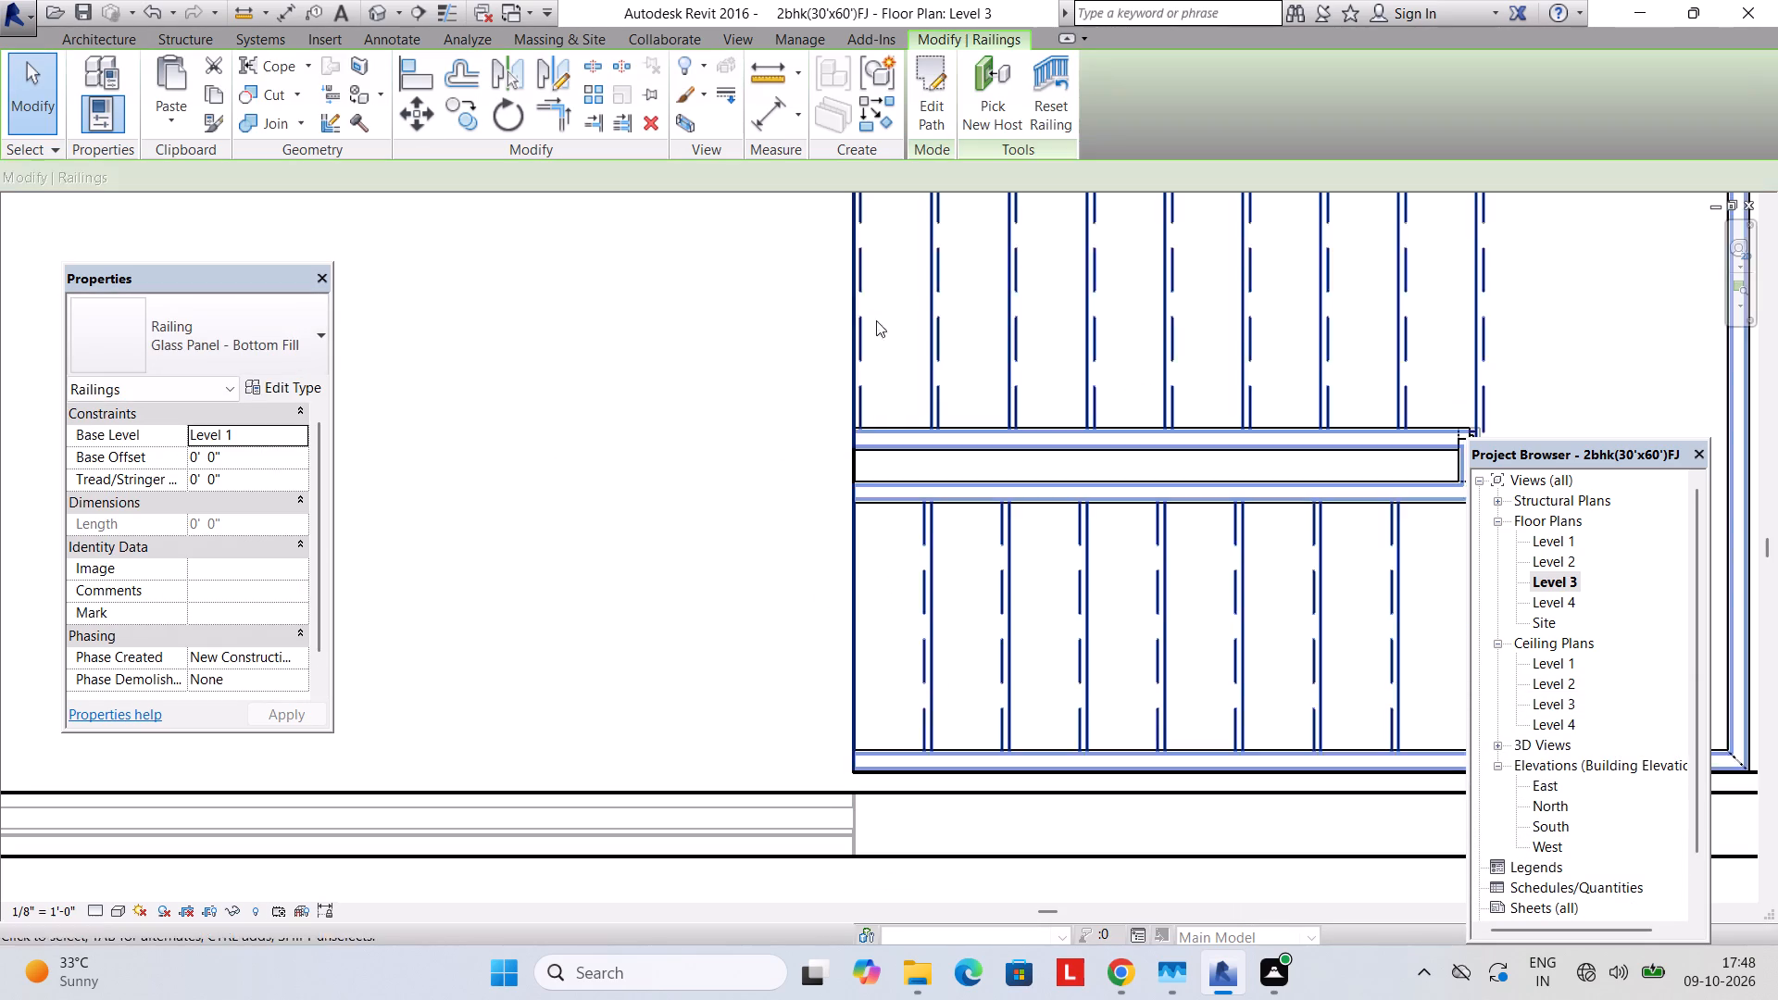
scroll(881, 349, "down", 5)
middle_click_drag(886, 371, 867, 534)
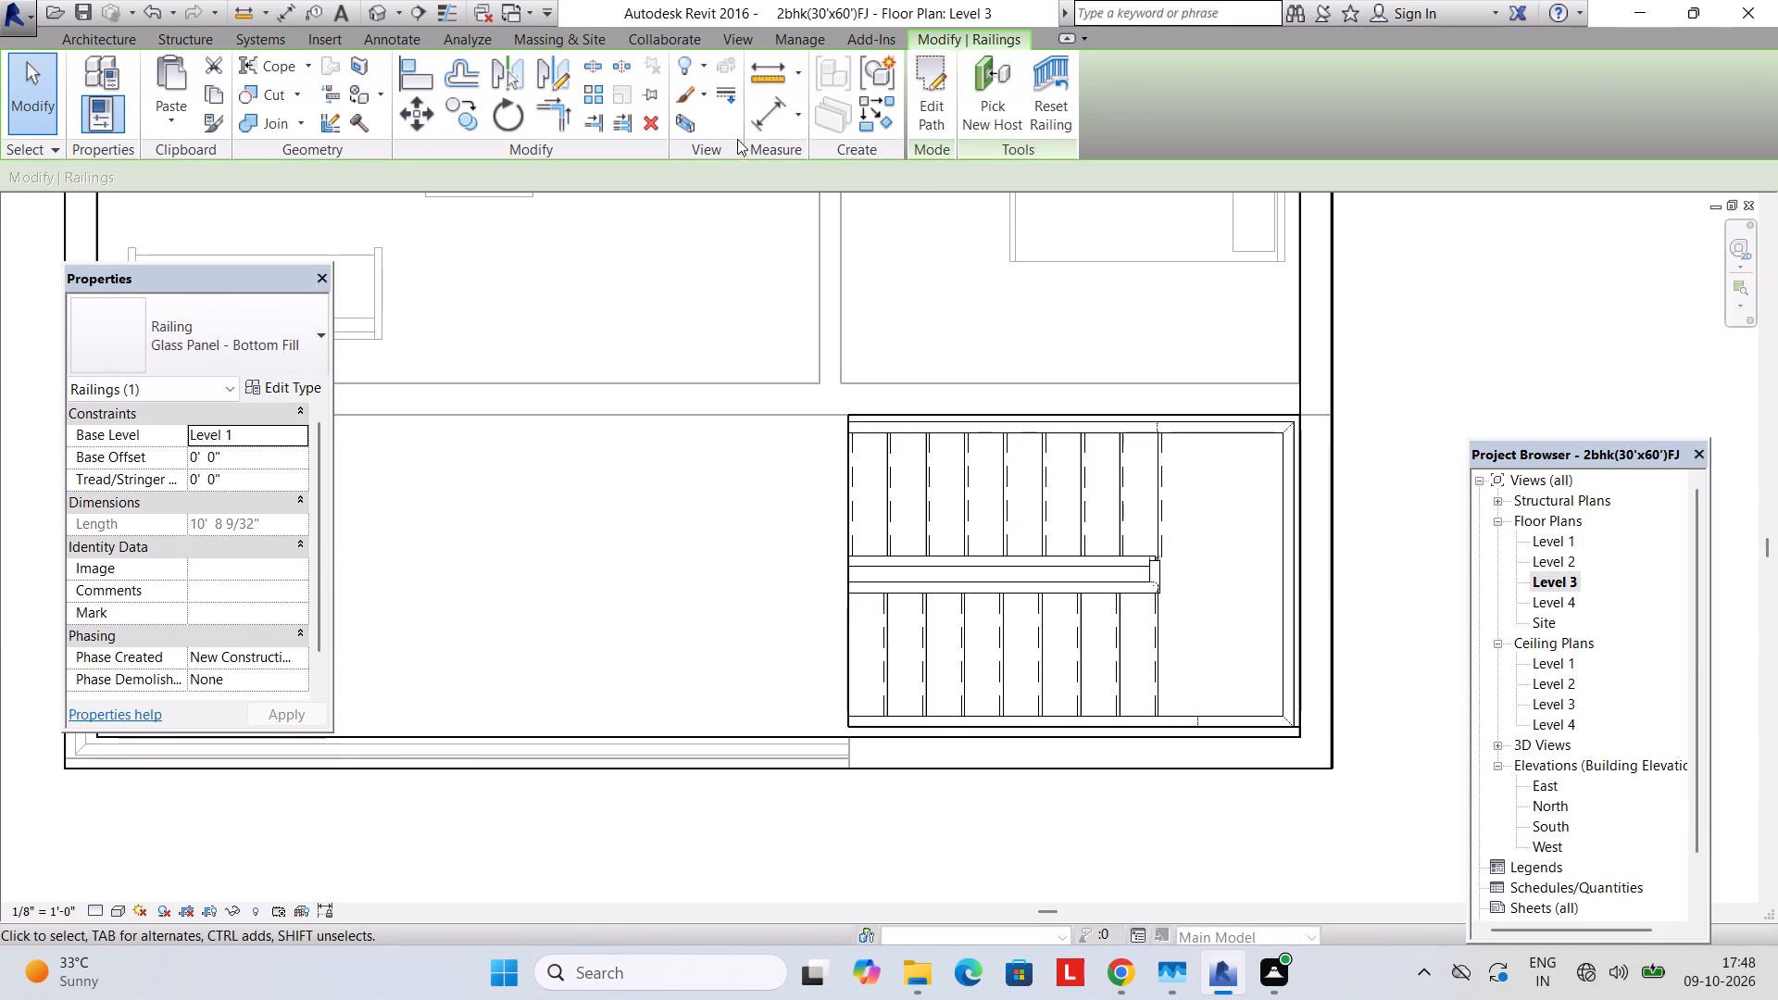
key("Escape")
Examine the top-floor stair opening, both front stairs and the Level 2 balcony in 3D to check the railings.
left_click(745, 41)
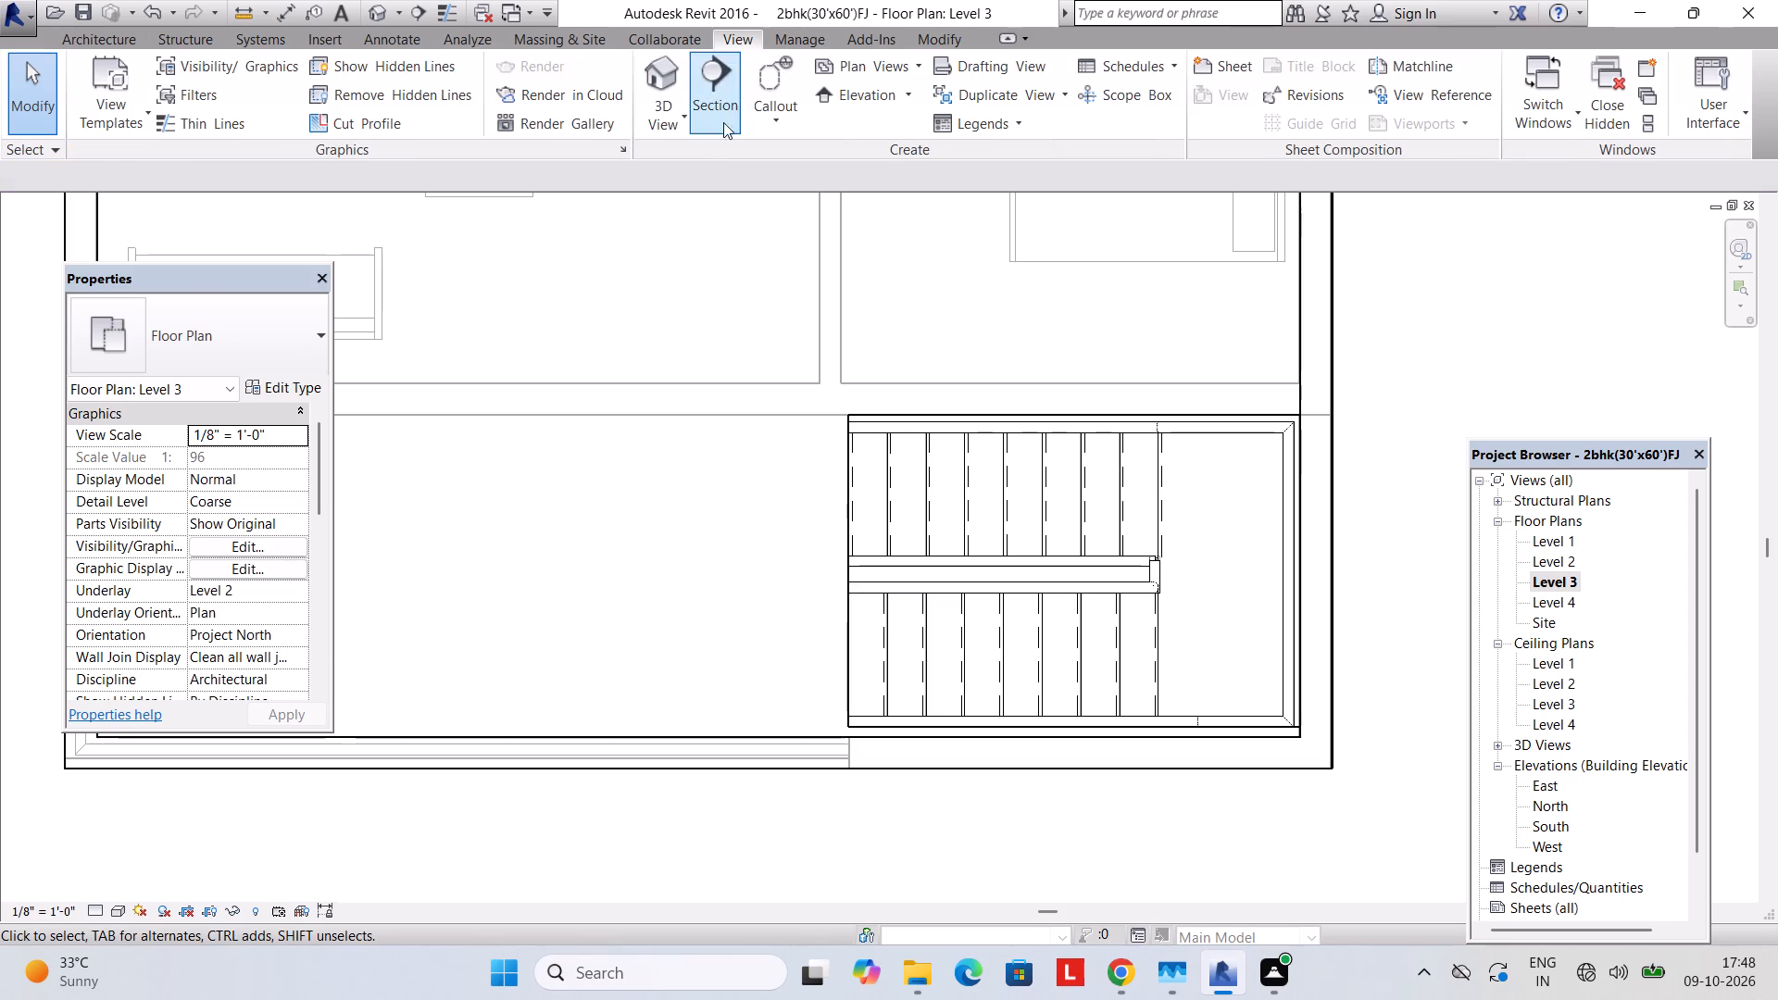
left_click(678, 127)
left_click(679, 156)
middle_click_drag(857, 414, 939, 359, "shift")
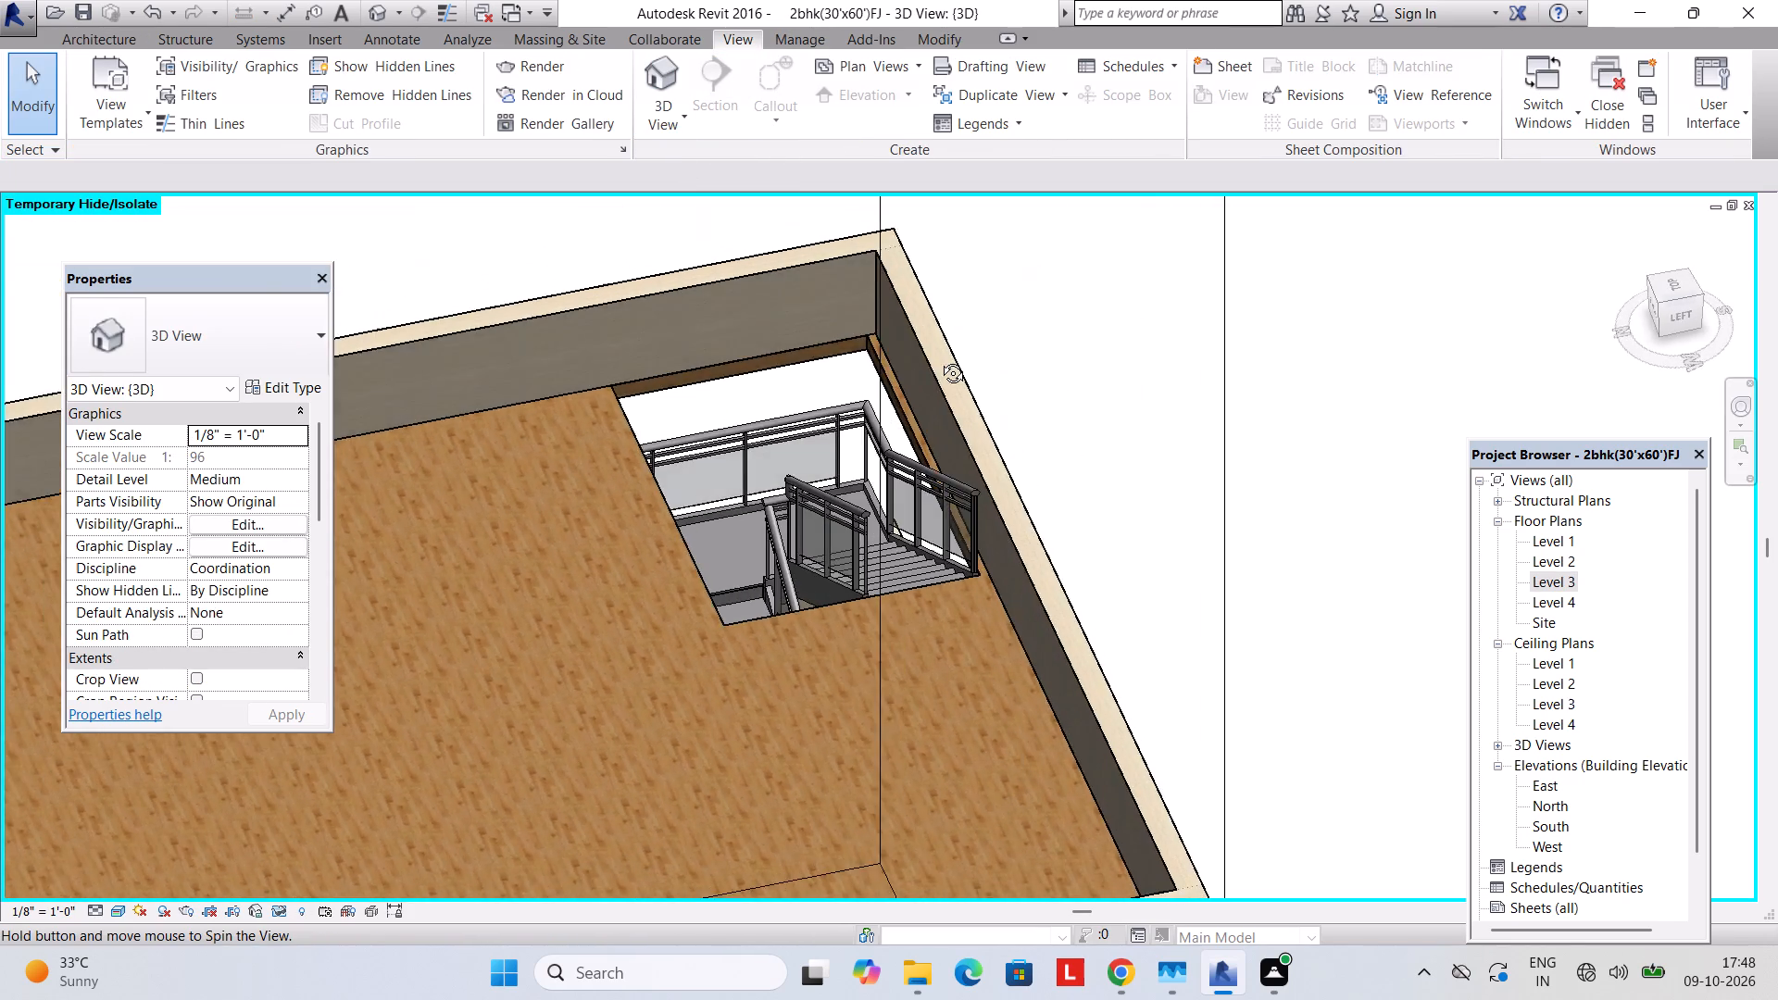
middle_click_drag(939, 359, 957, 347, "shift")
middle_click_drag(960, 502, 909, 256)
middle_click_drag(1078, 470, 806, 298, "shift")
scroll(978, 475, "down", 3)
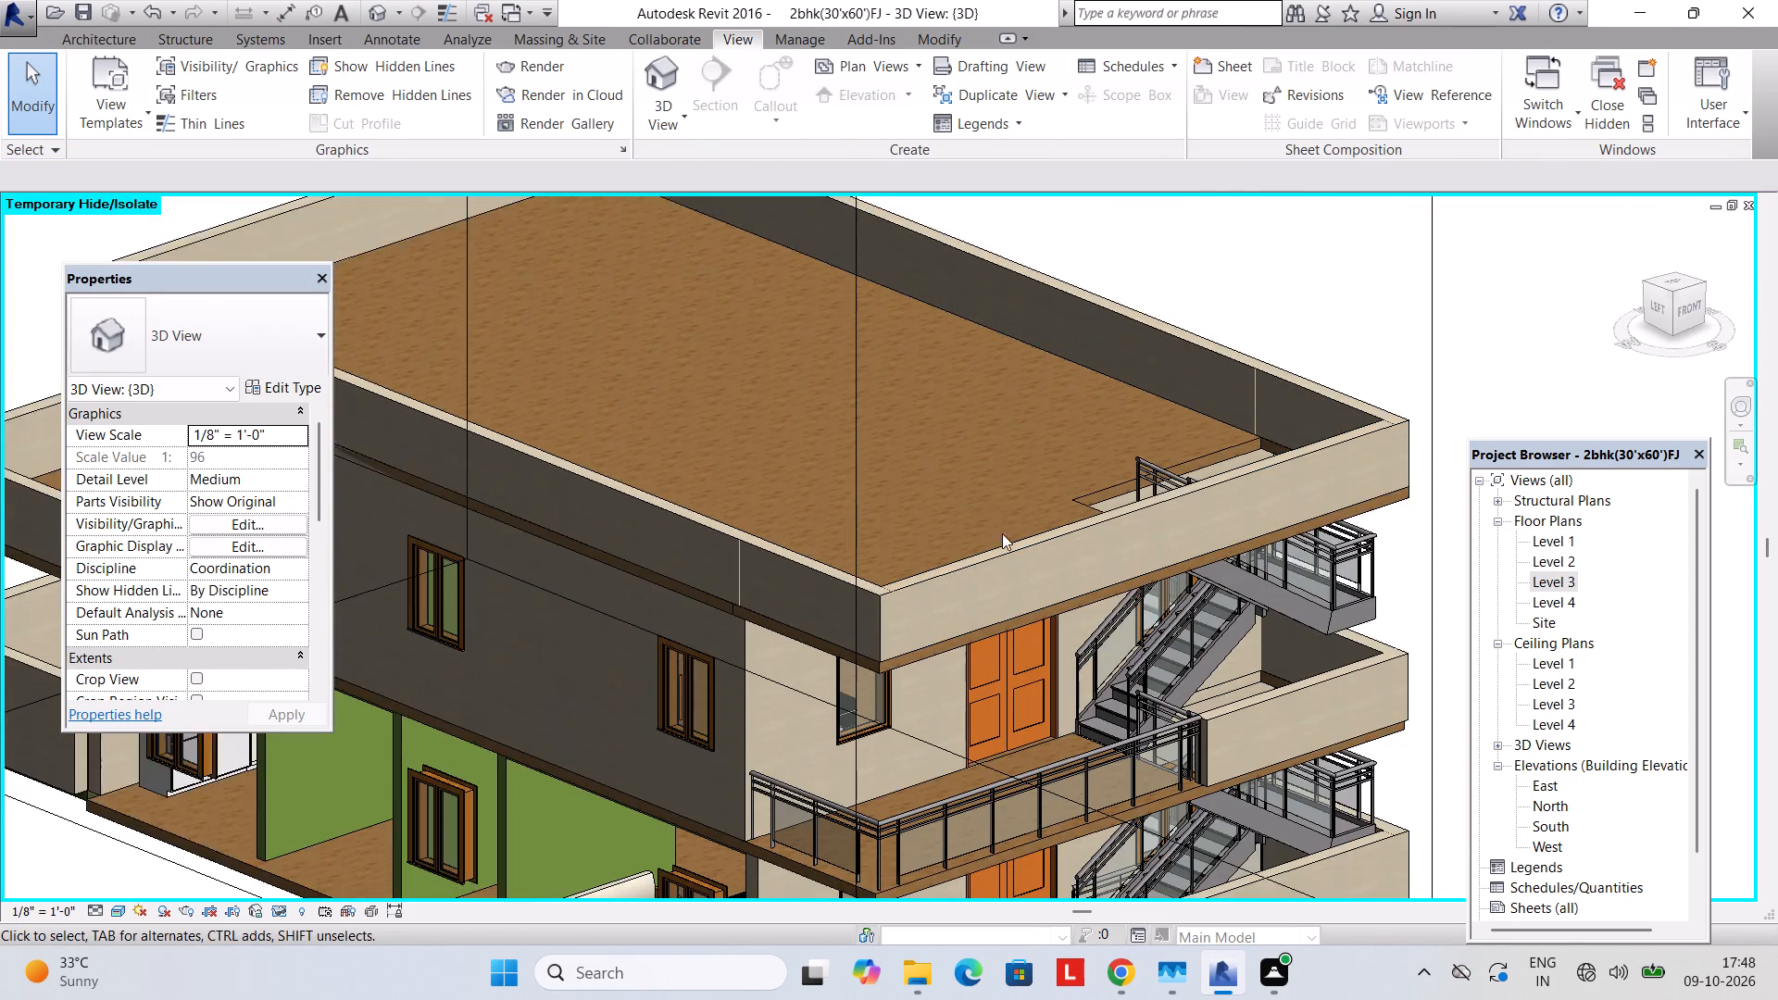
middle_click_drag(1002, 531, 949, 357)
middle_click_drag(1046, 551, 1071, 572)
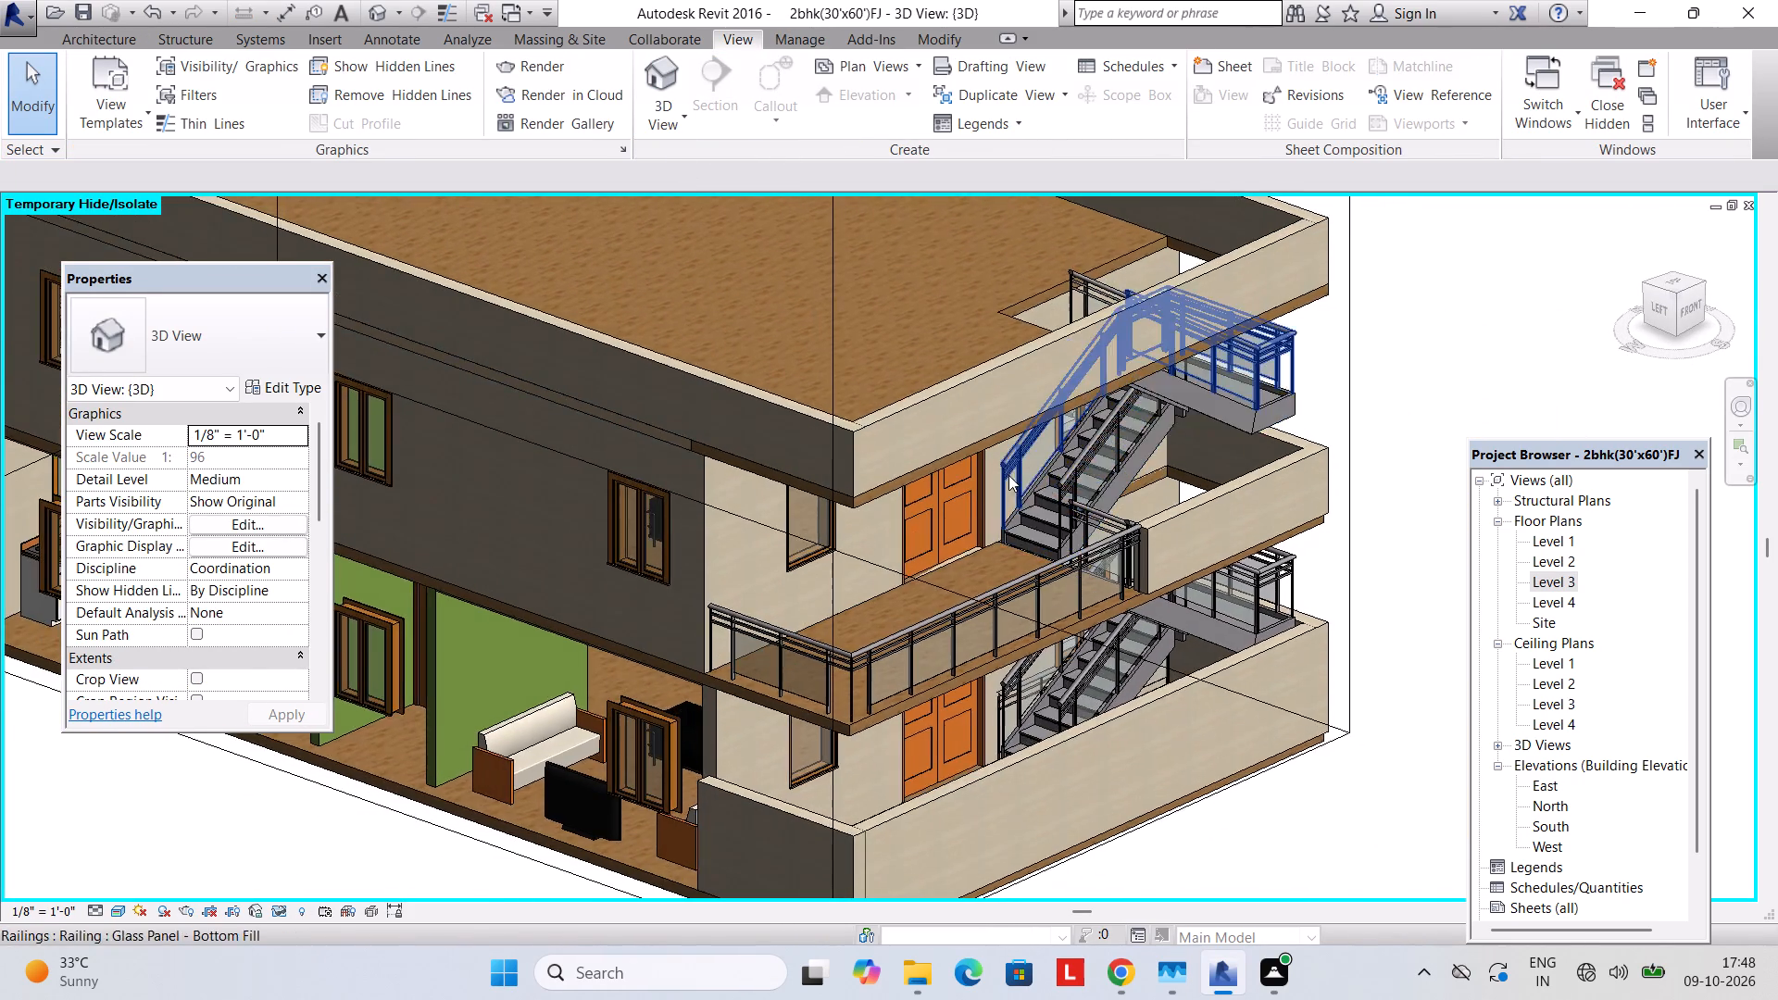
middle_click_drag(1008, 481, 1060, 716)
scroll(1062, 790, "up", 2)
middle_click_drag(1056, 780, 1148, 796)
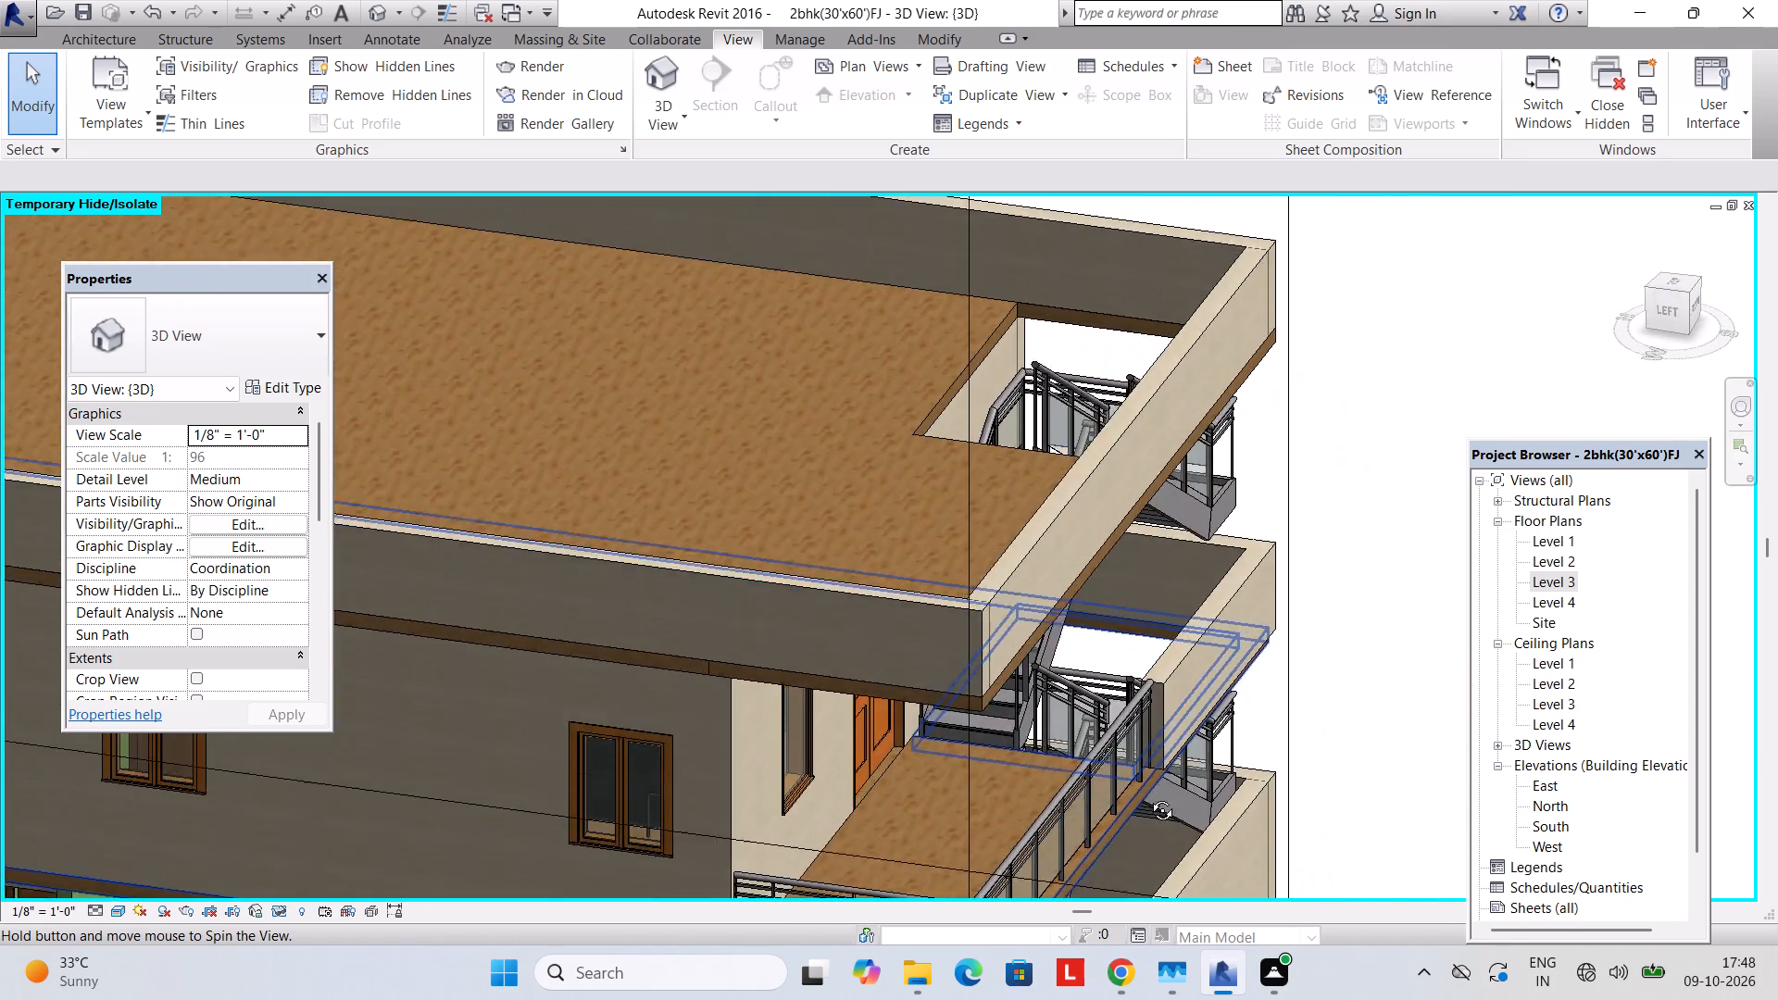
middle_click_drag(1148, 796, 1145, 854)
middle_click_drag(912, 409, 935, 556)
middle_click_drag(945, 545, 997, 668, "shift")
middle_click_drag(995, 658, 879, 399)
middle_click_drag(995, 633, 742, 115)
middle_click_drag(811, 477, 811, 510, "shift")
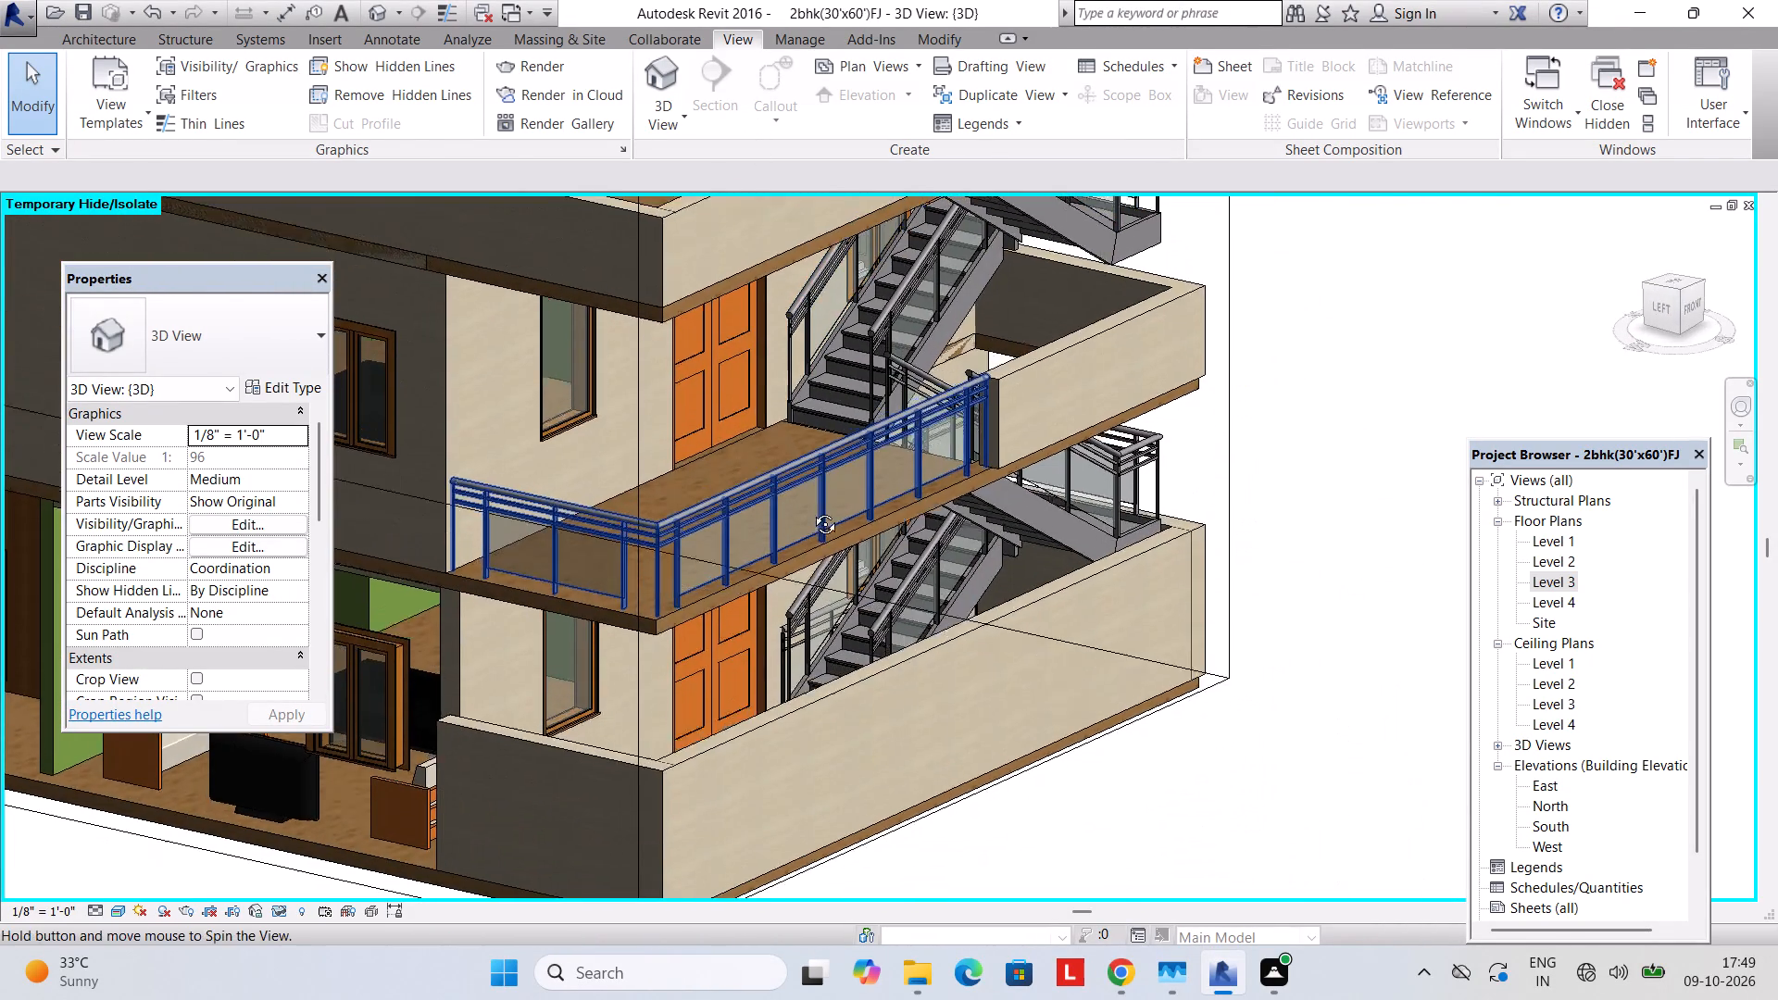
middle_click_drag(811, 510, 814, 551, "shift")
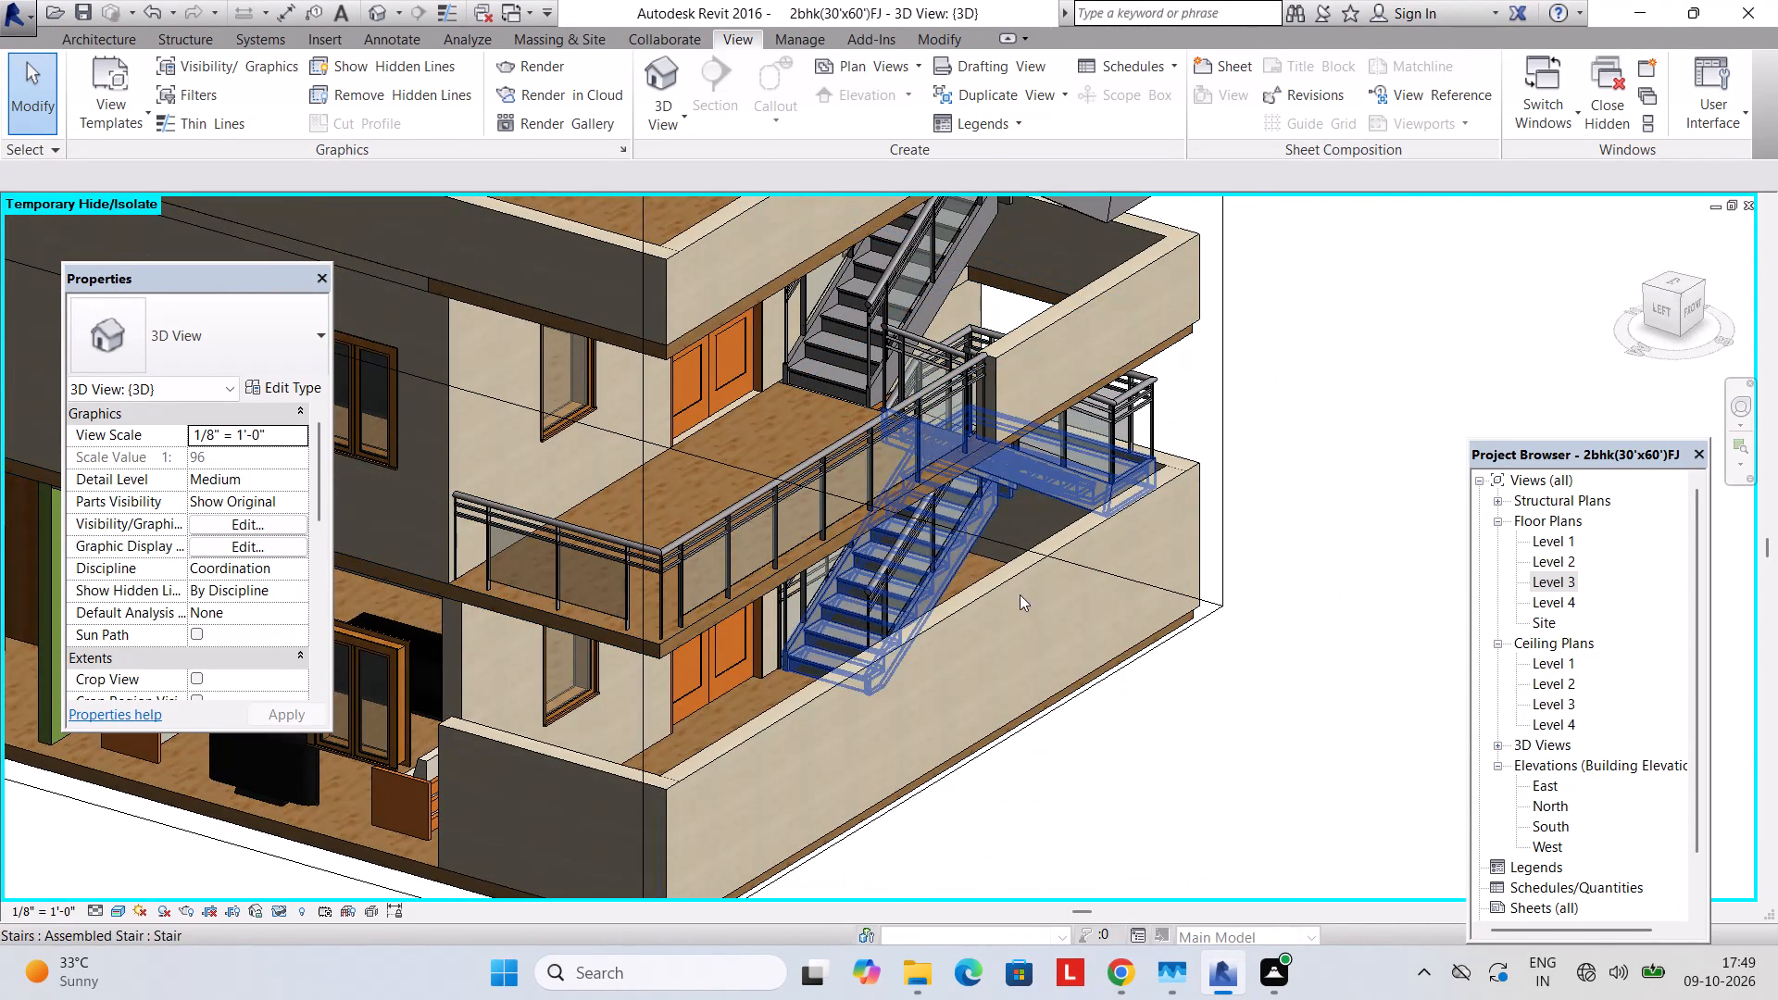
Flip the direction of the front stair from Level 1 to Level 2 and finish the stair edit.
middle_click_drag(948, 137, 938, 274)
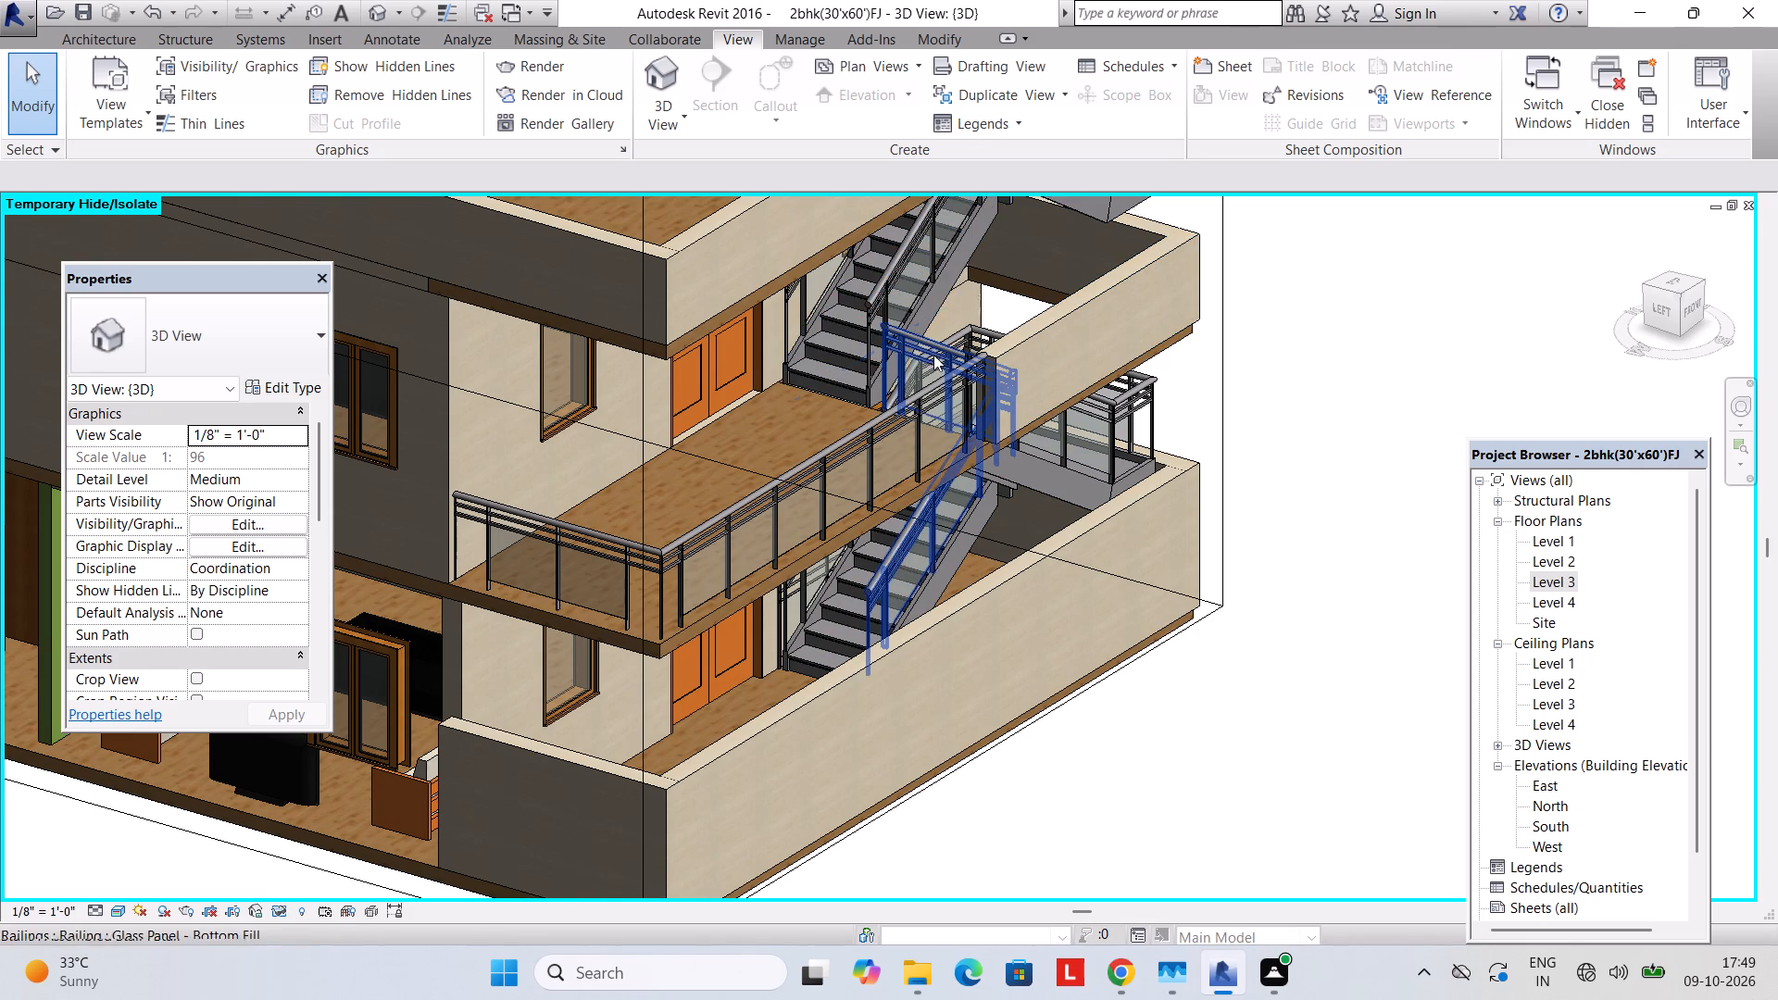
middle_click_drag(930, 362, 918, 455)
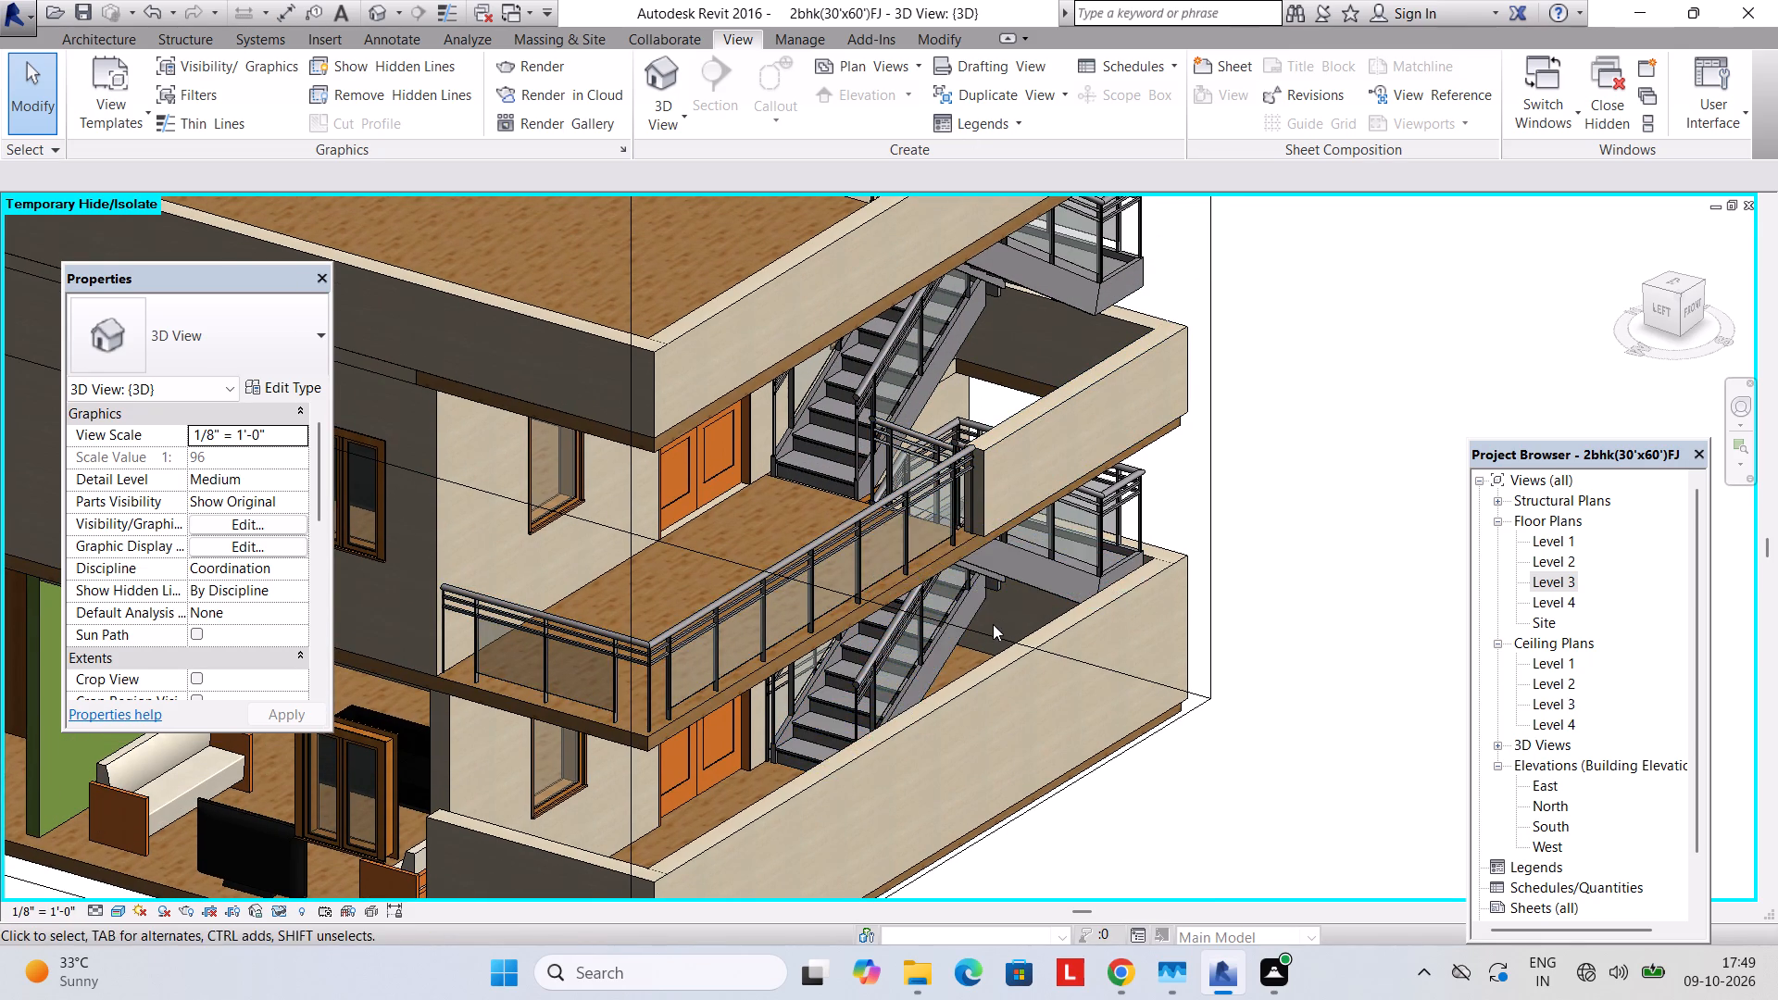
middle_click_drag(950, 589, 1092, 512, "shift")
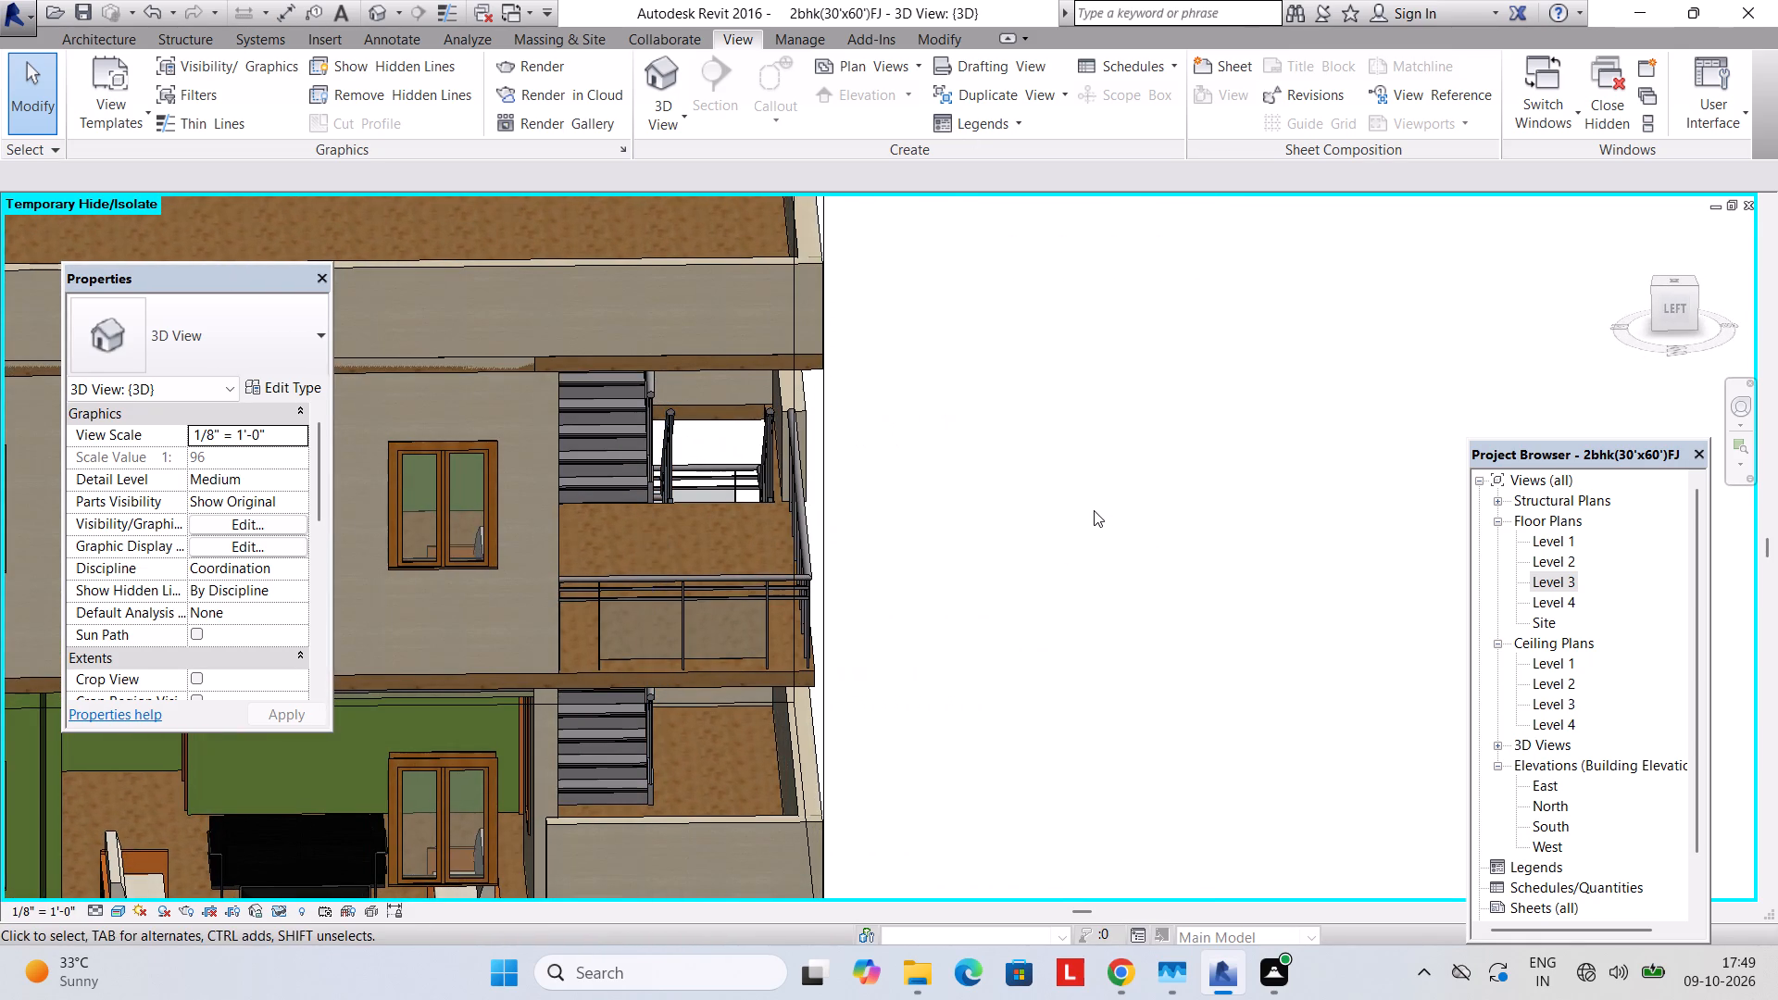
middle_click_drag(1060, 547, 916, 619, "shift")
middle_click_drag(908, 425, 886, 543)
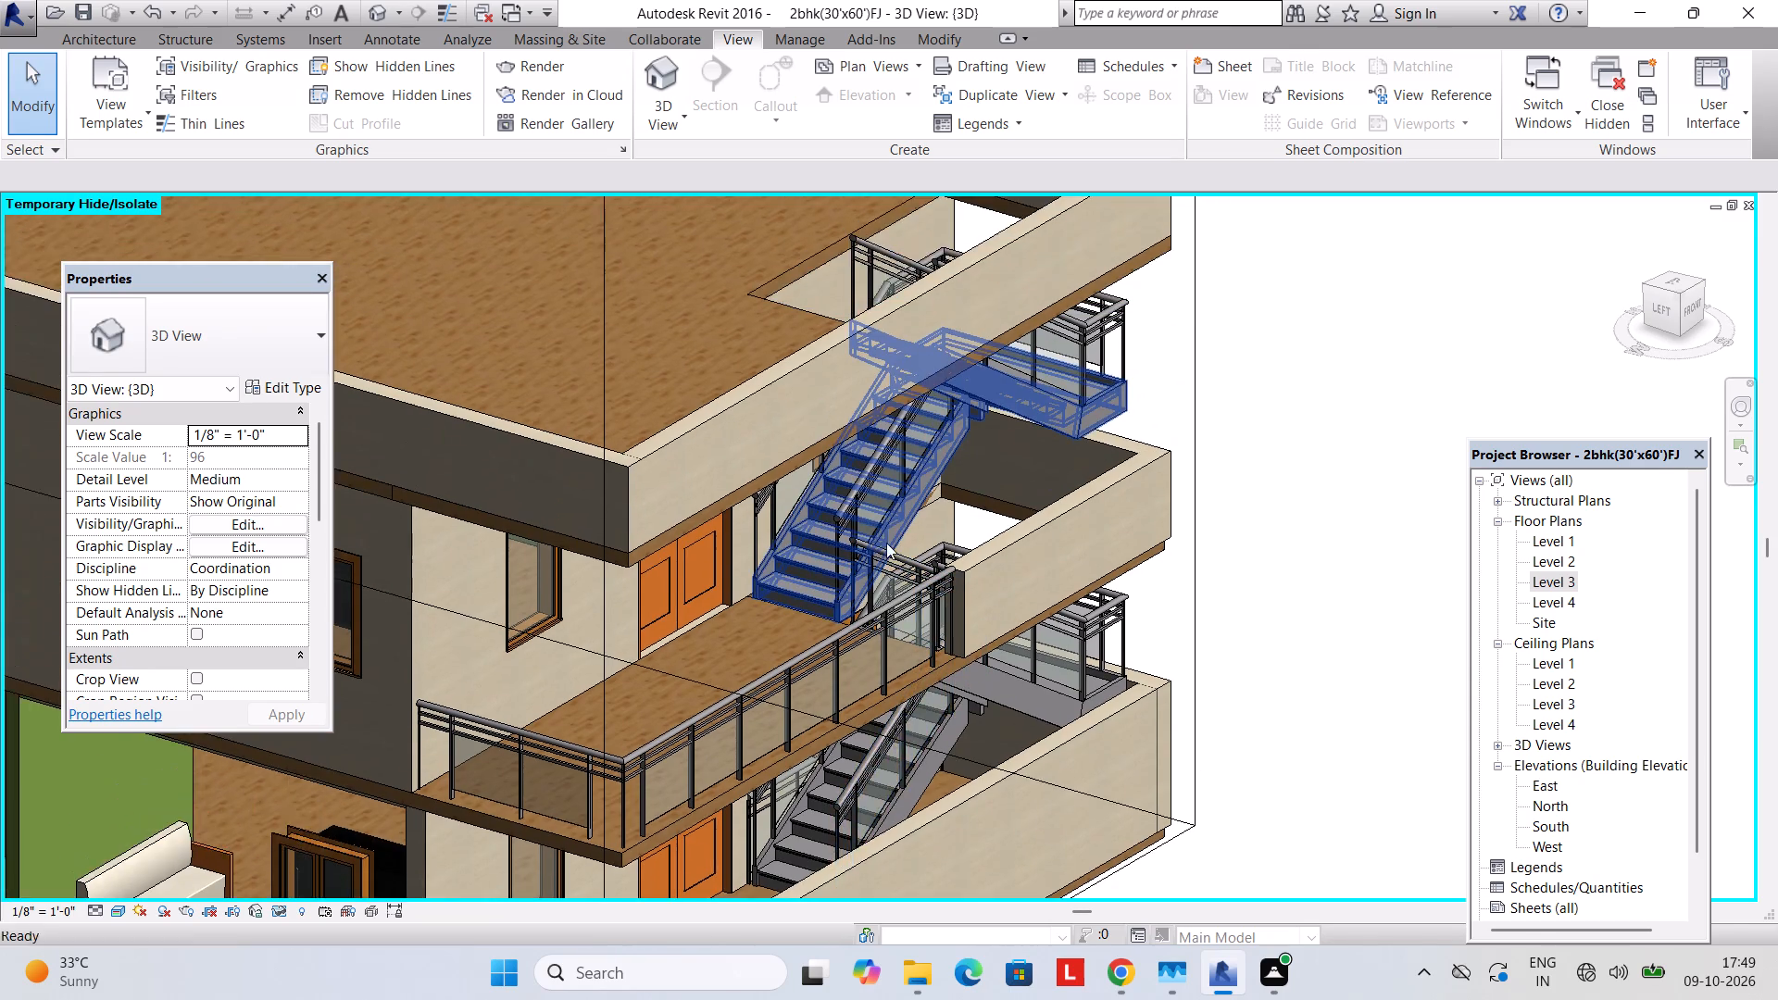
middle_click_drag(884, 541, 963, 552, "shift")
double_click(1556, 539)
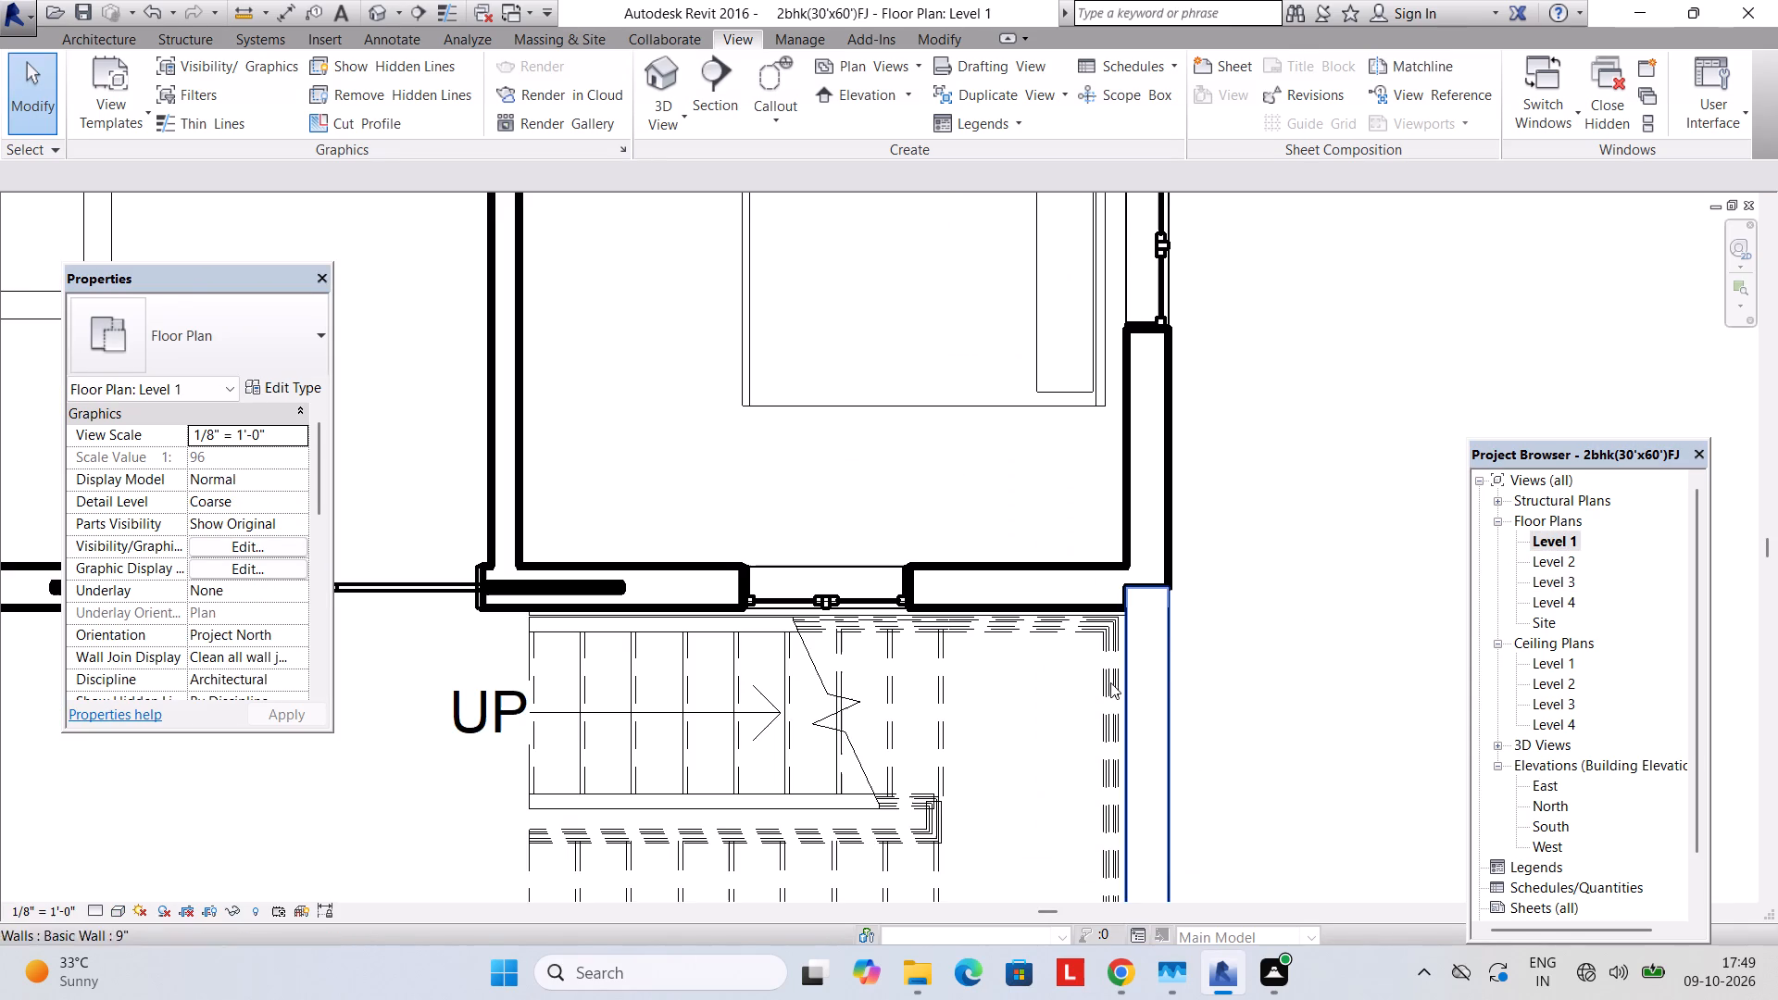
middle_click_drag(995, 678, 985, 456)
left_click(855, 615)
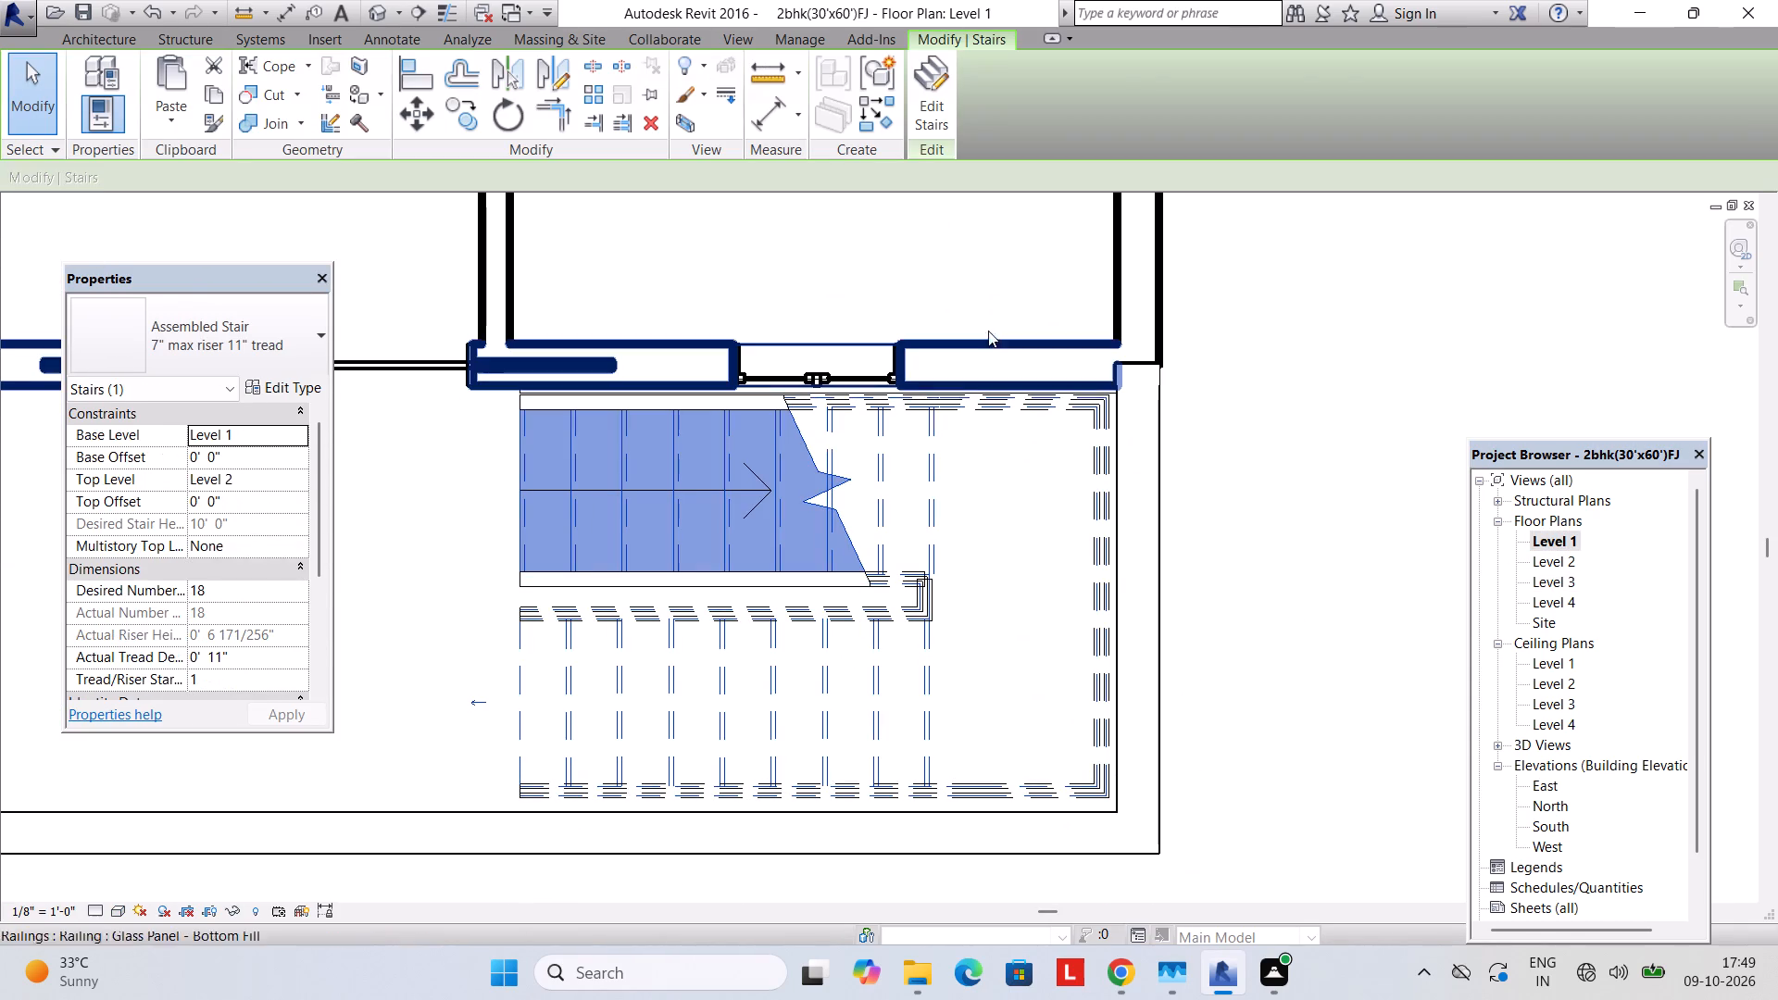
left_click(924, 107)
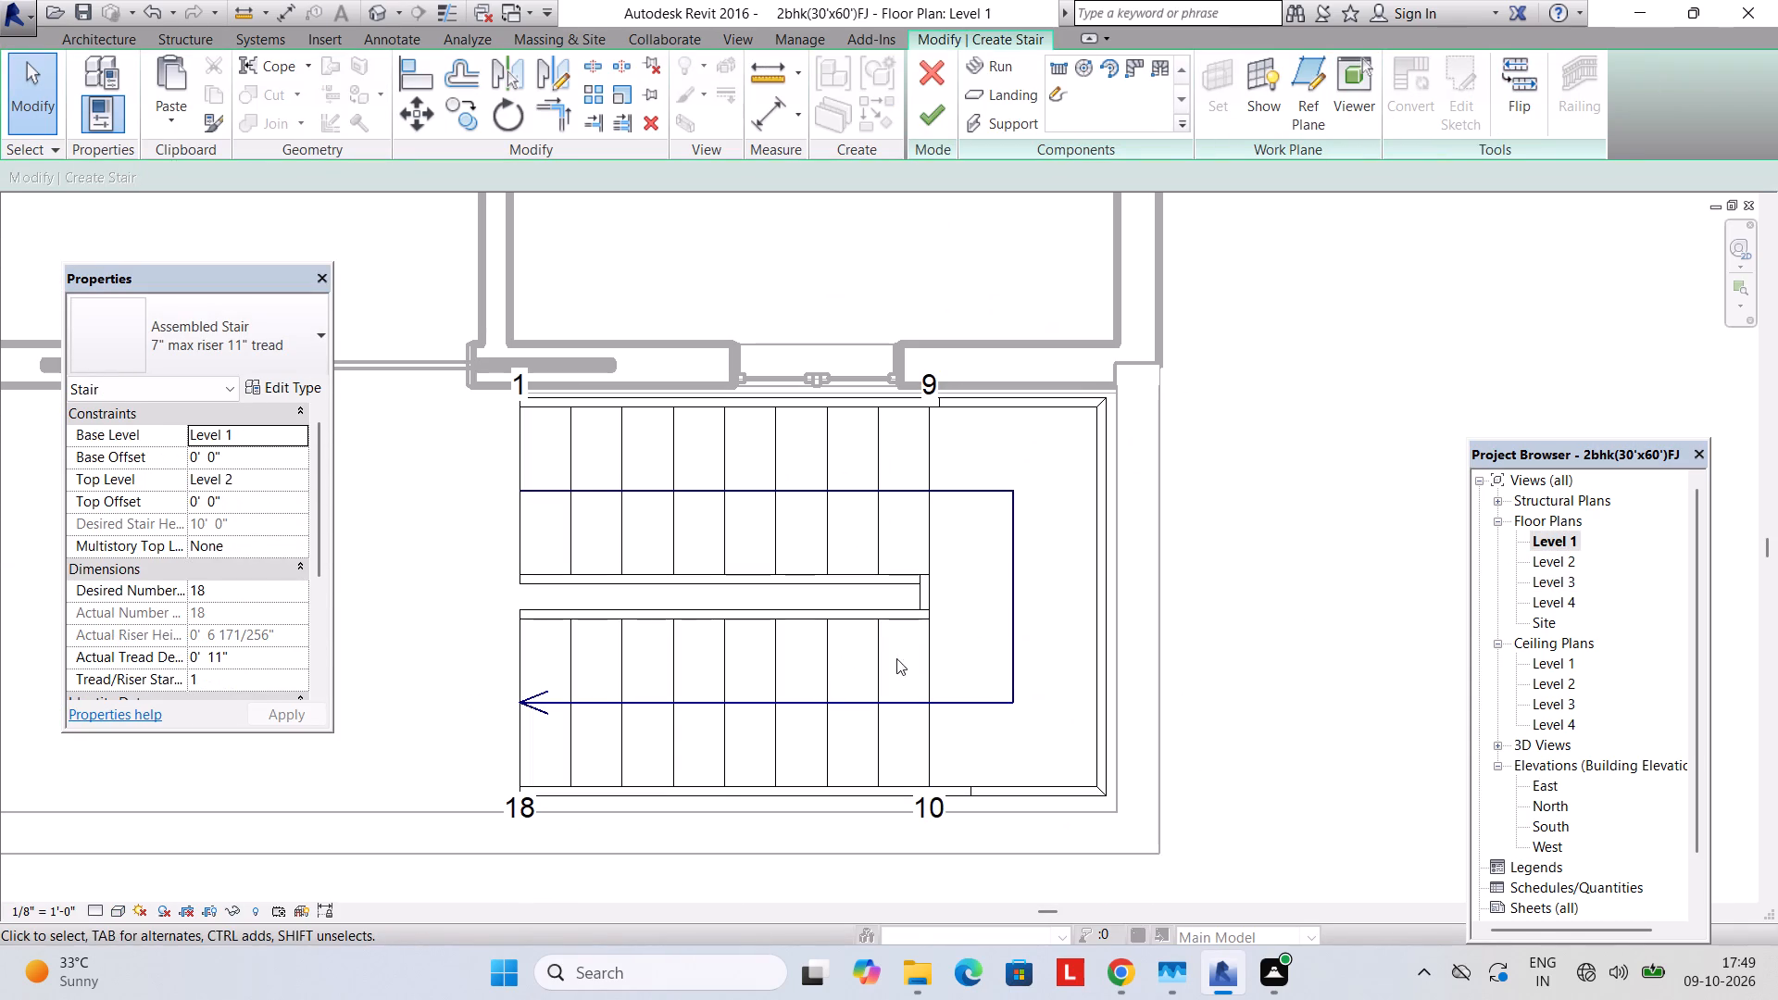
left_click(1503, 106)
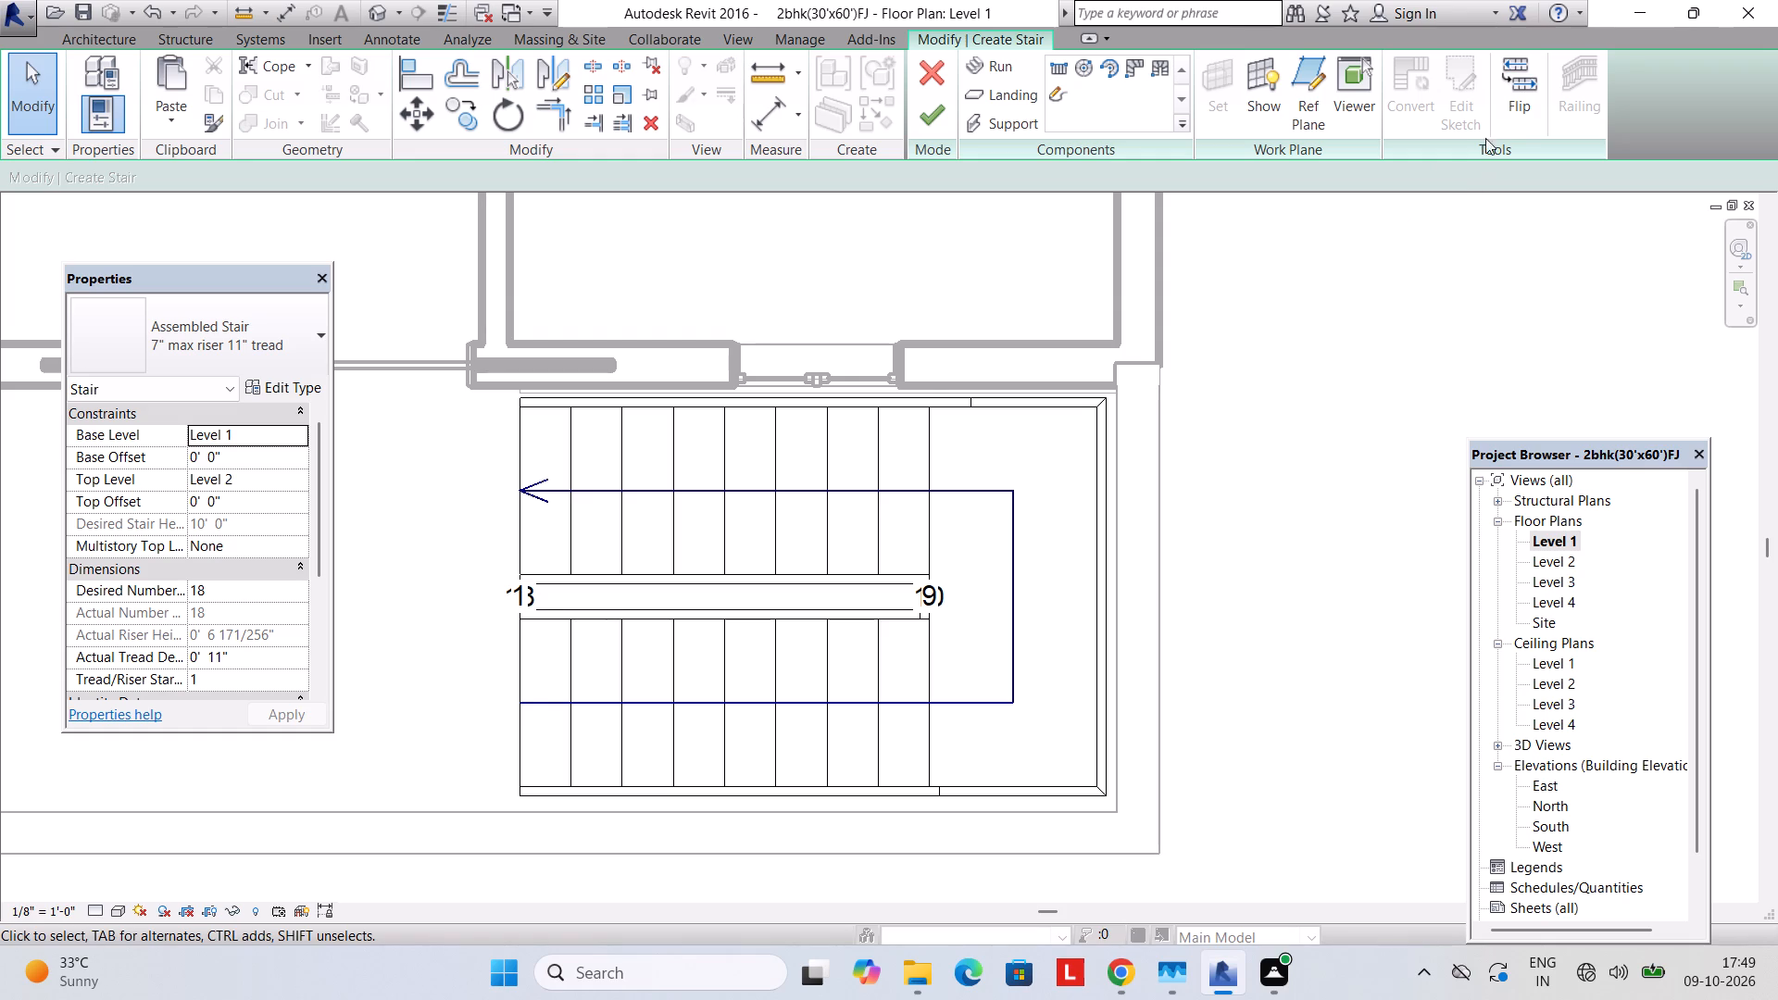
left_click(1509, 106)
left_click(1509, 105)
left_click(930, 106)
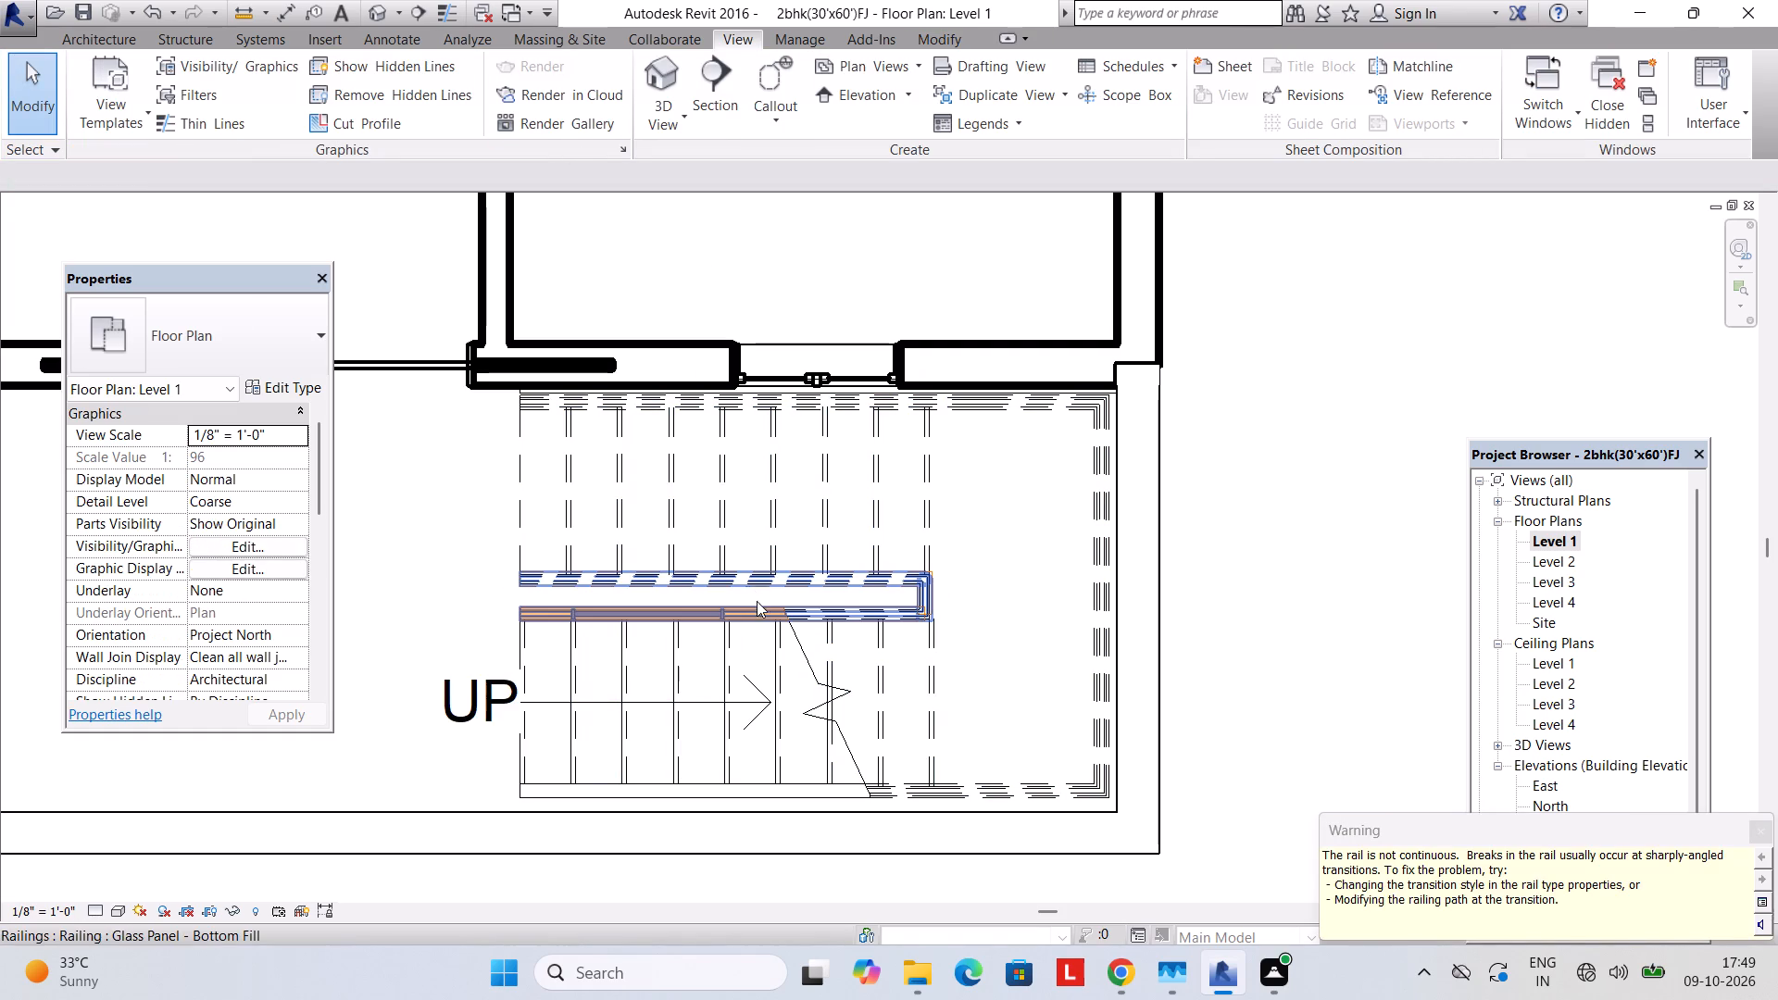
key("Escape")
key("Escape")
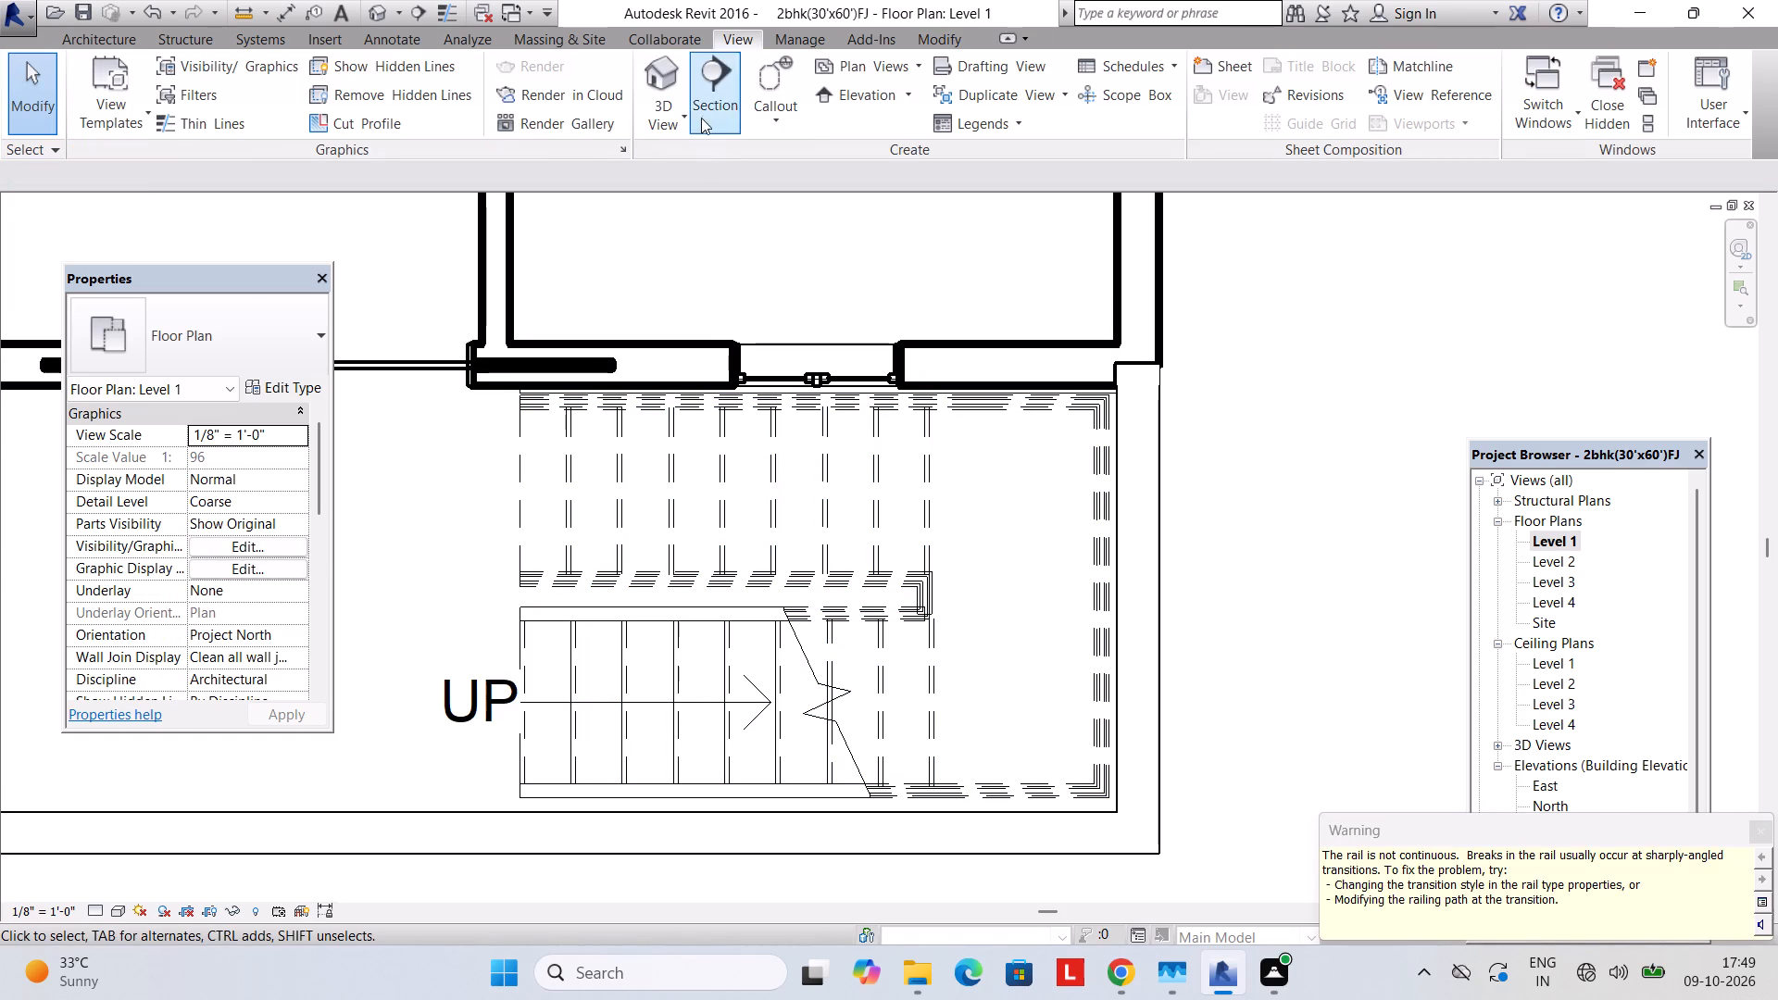
Examine the flipped ground-floor stair in 3D against the upper stair, the landings and the balcony.
left_click(674, 107)
left_click(698, 166)
scroll(781, 406, "down", 2)
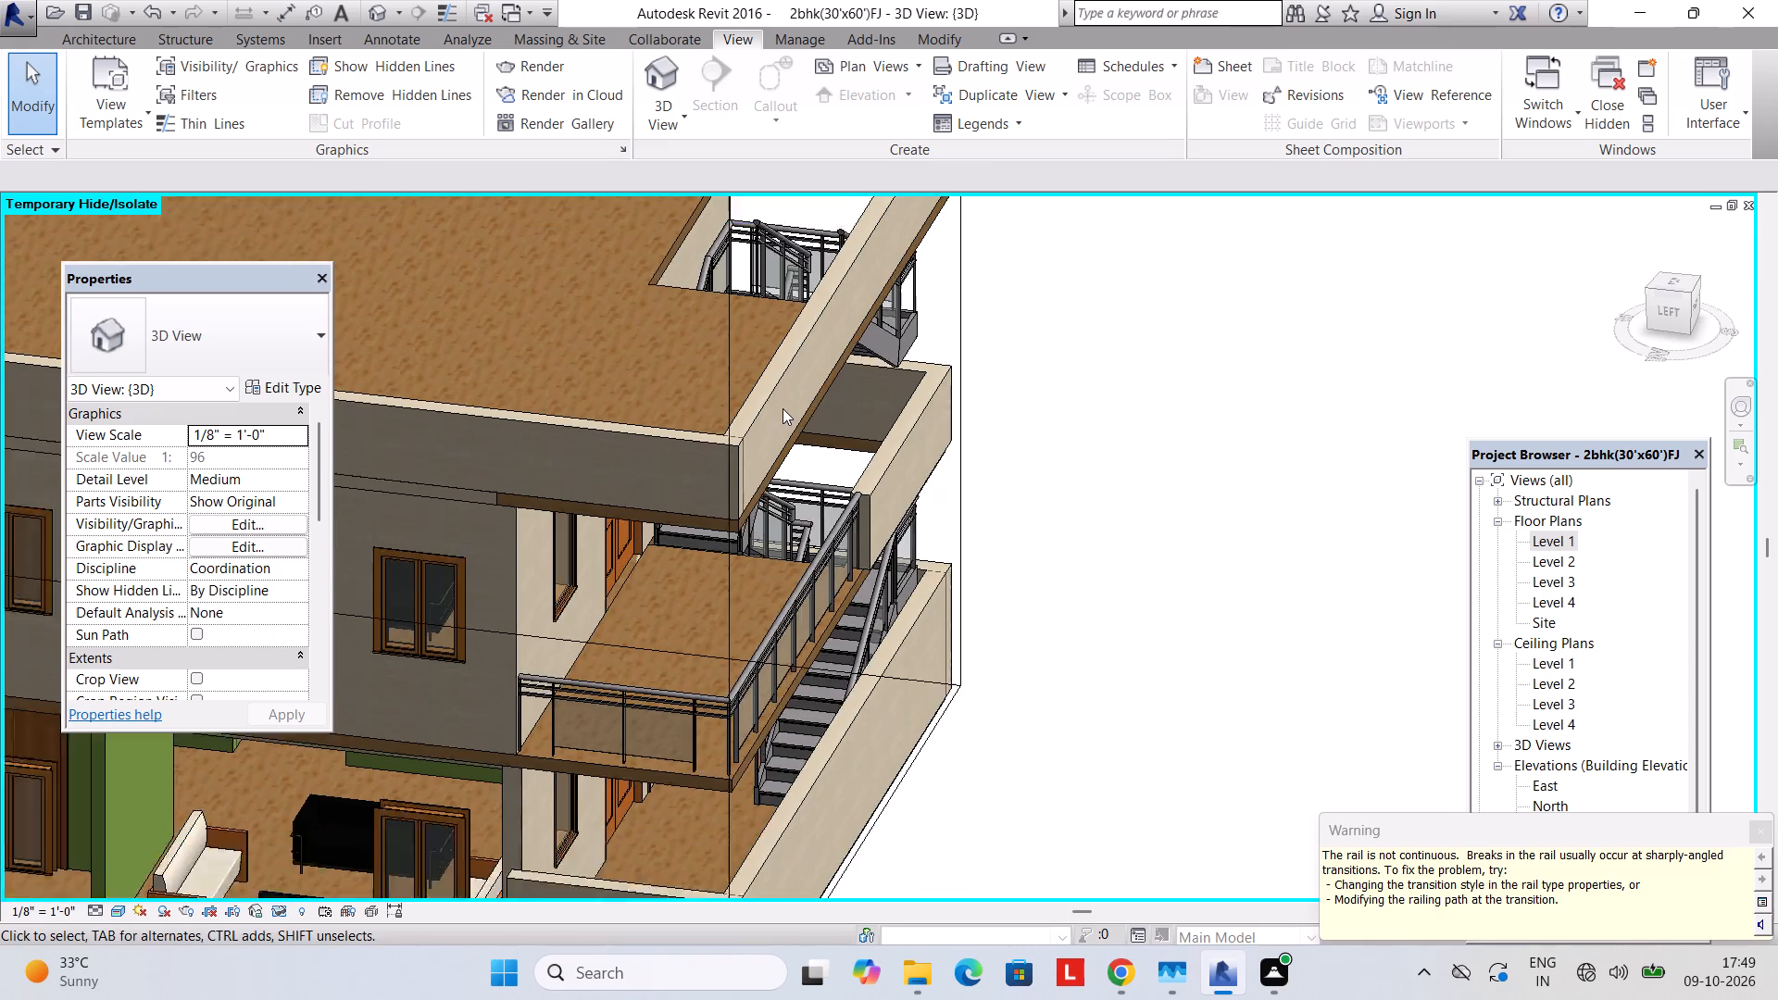
middle_click_drag(831, 467, 877, 395, "shift")
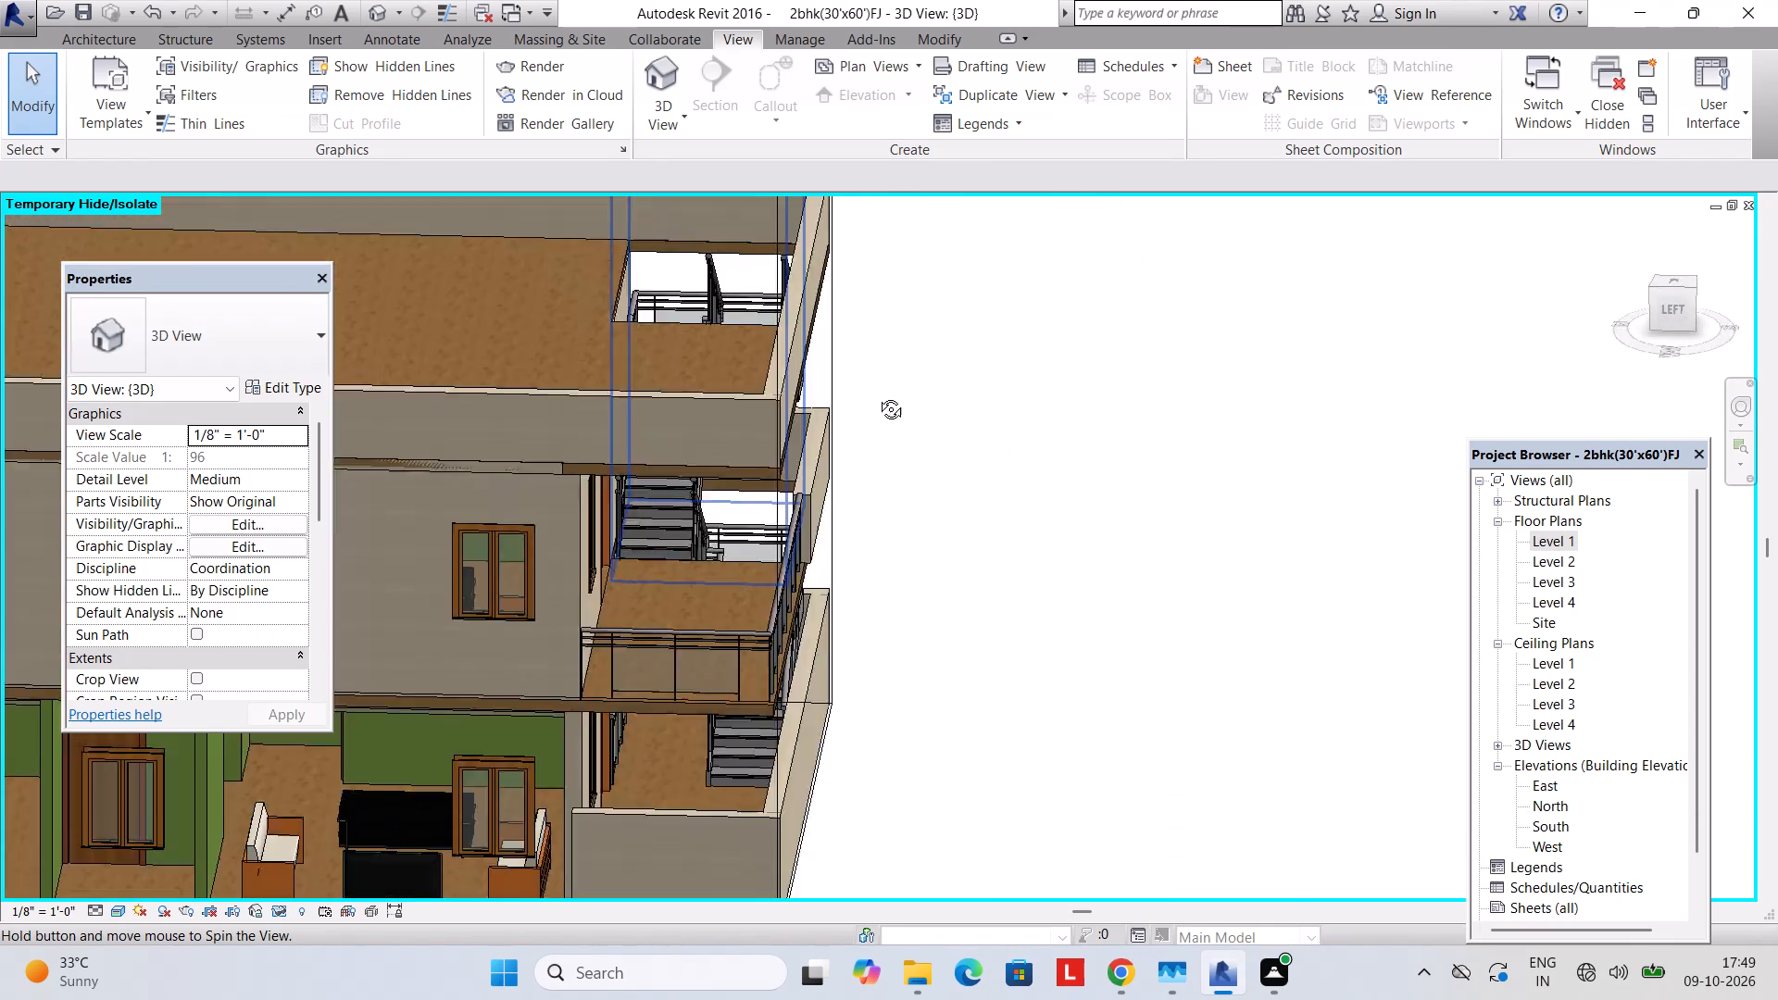
middle_click_drag(877, 395, 874, 314, "shift")
middle_click_drag(784, 650, 648, 716)
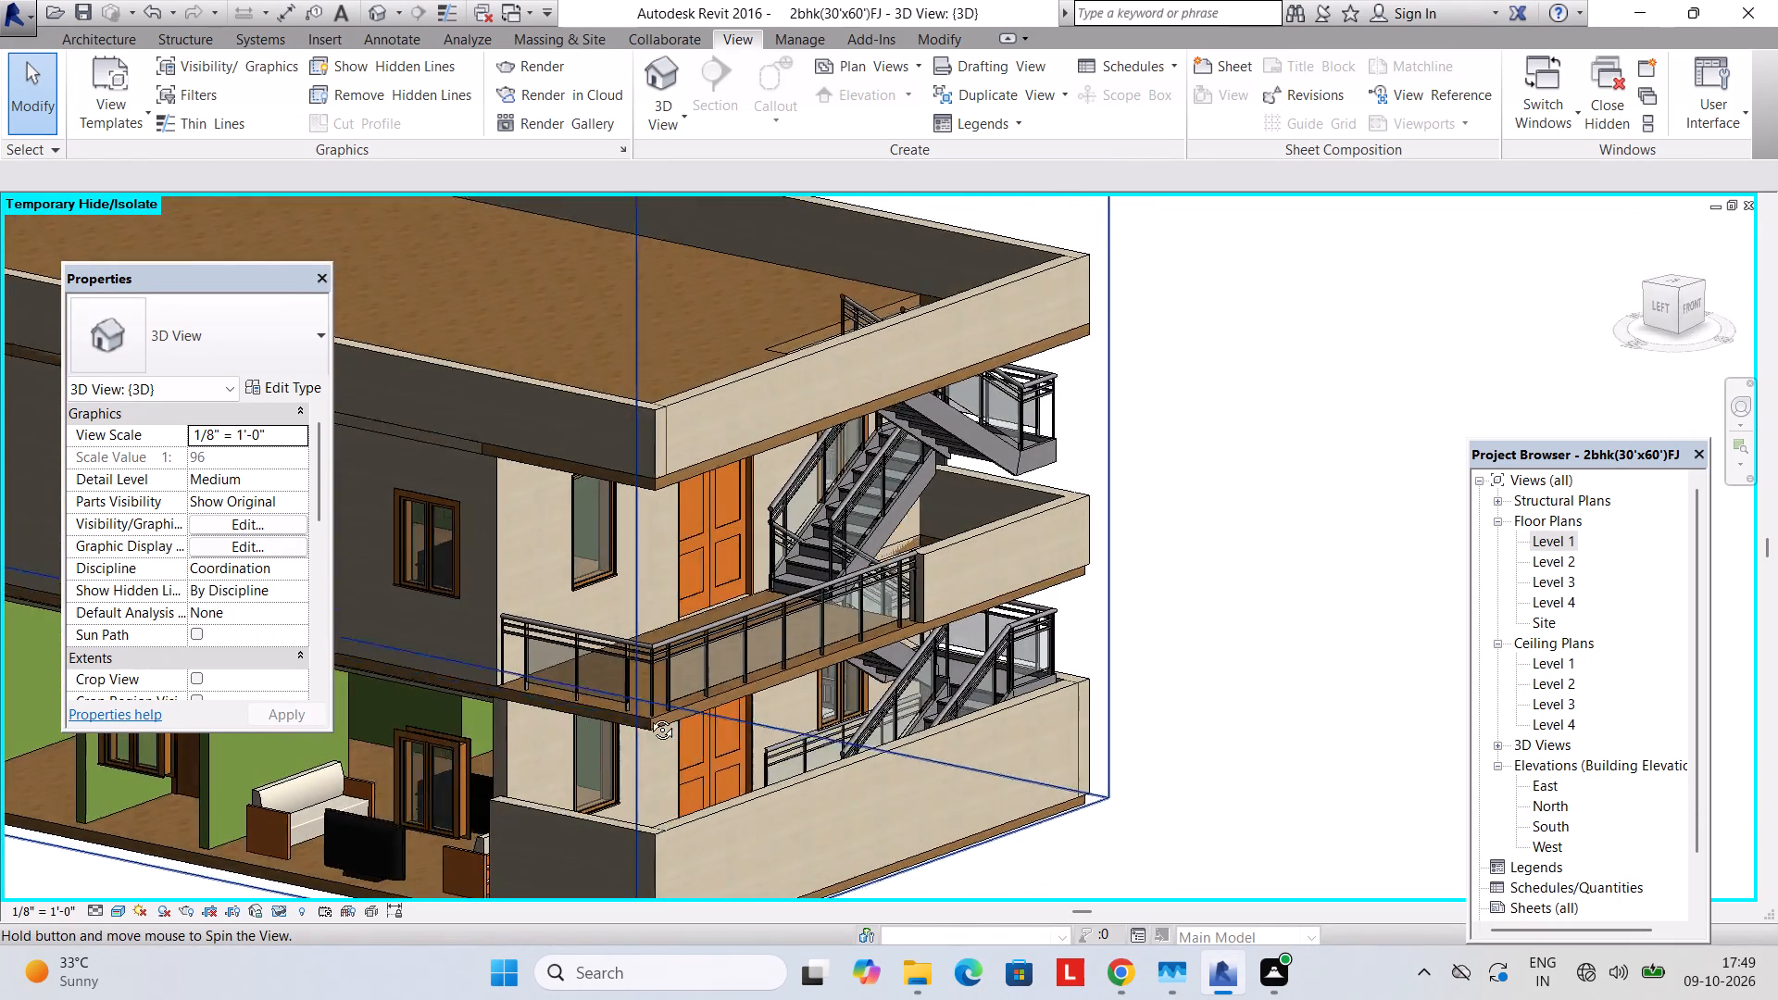
middle_click_drag(648, 716, 643, 787)
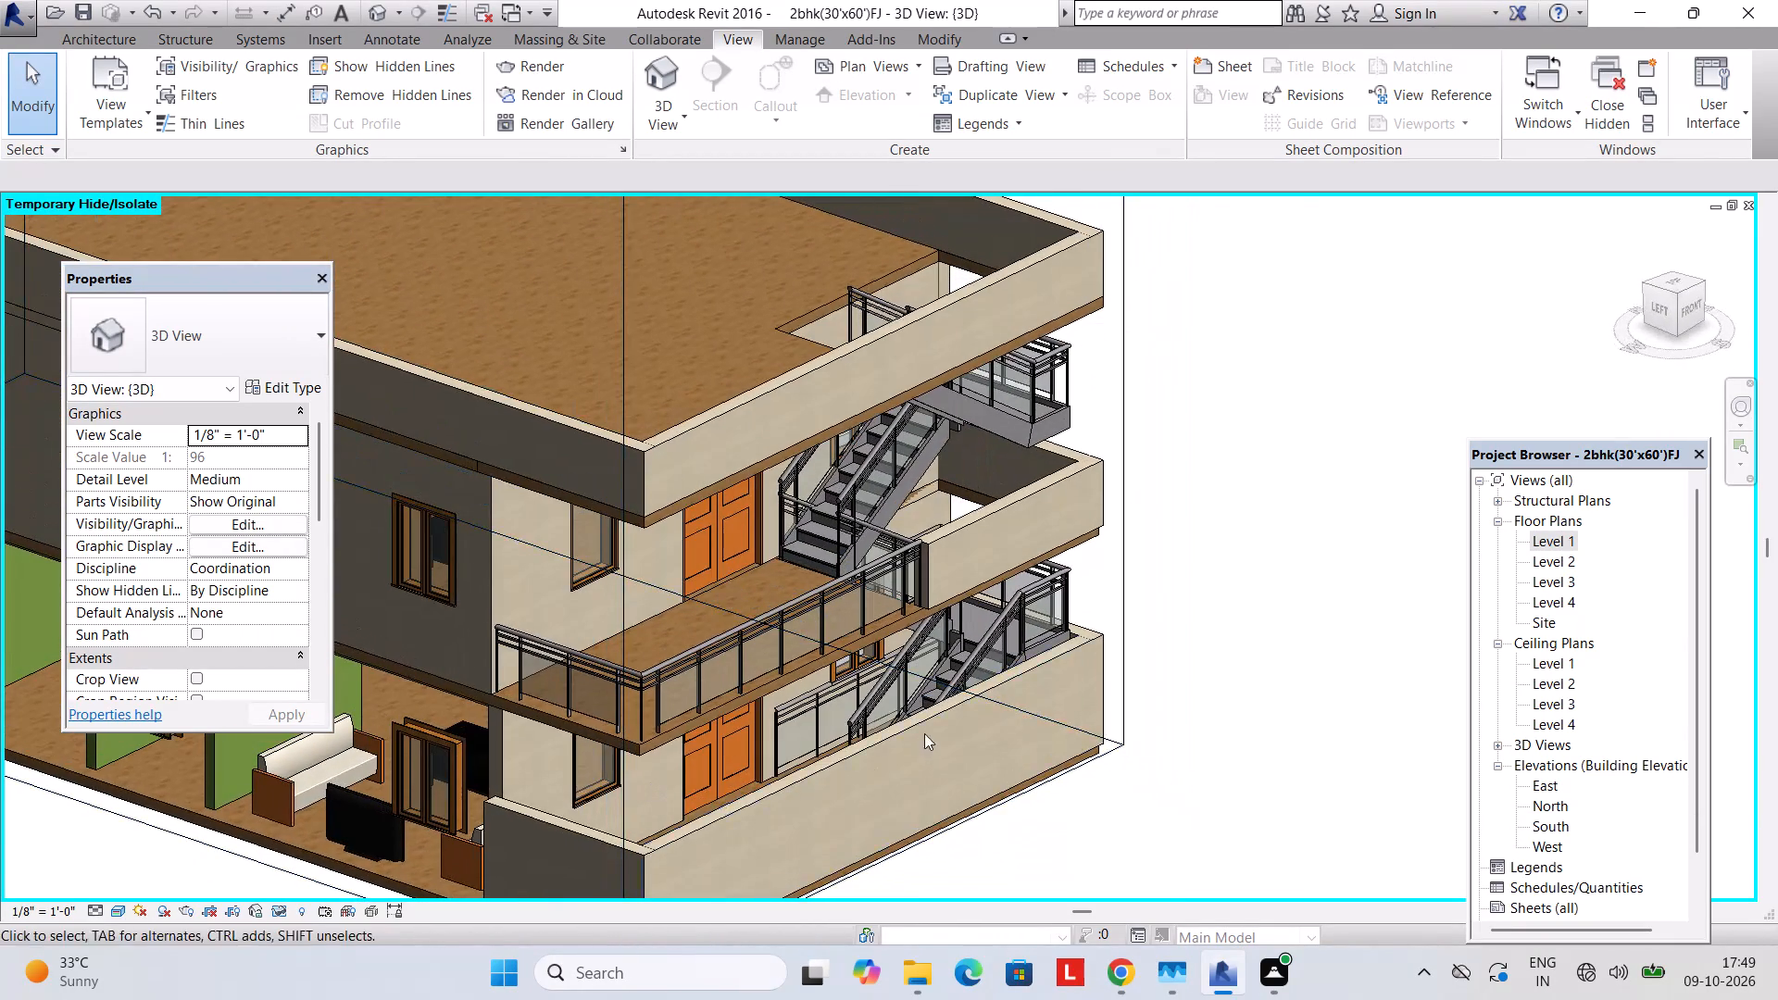
middle_click_drag(948, 634, 539, 672, "shift")
middle_click_drag(600, 634, 596, 469)
middle_click_drag(701, 652, 699, 617, "shift")
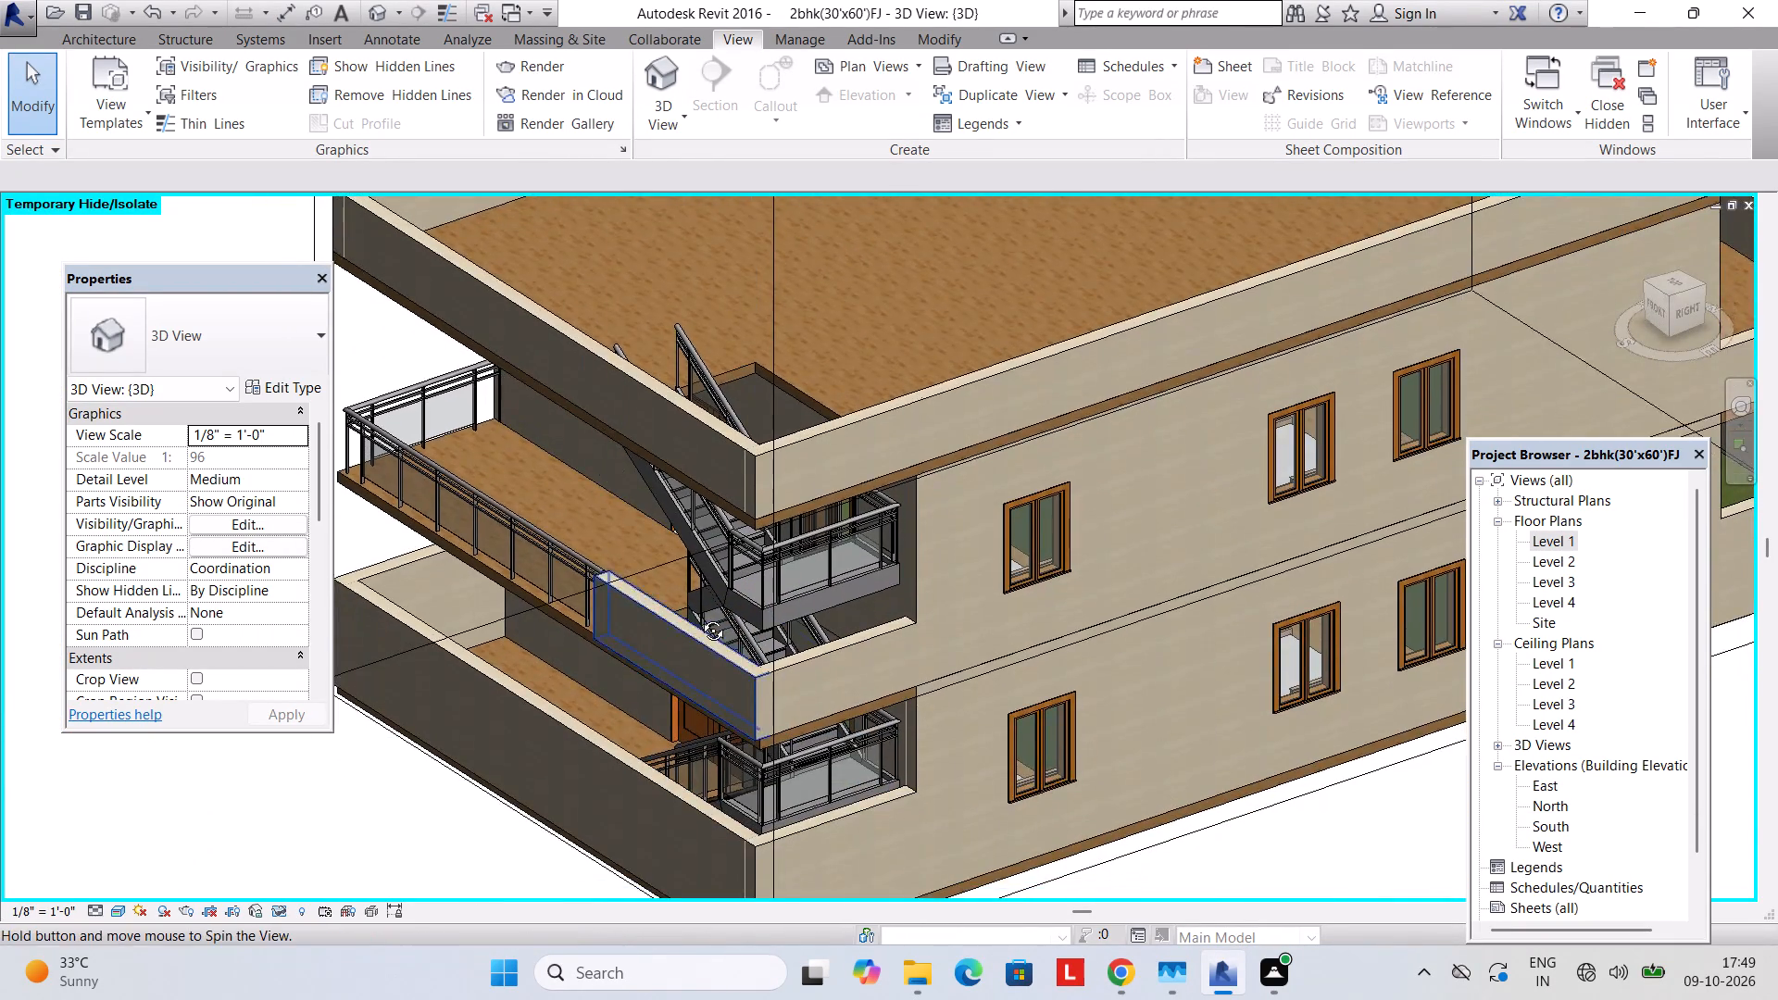
middle_click_drag(699, 617, 720, 506, "shift")
middle_click_drag(706, 636, 942, 720, "shift")
scroll(707, 713, "down", 1, "shift")
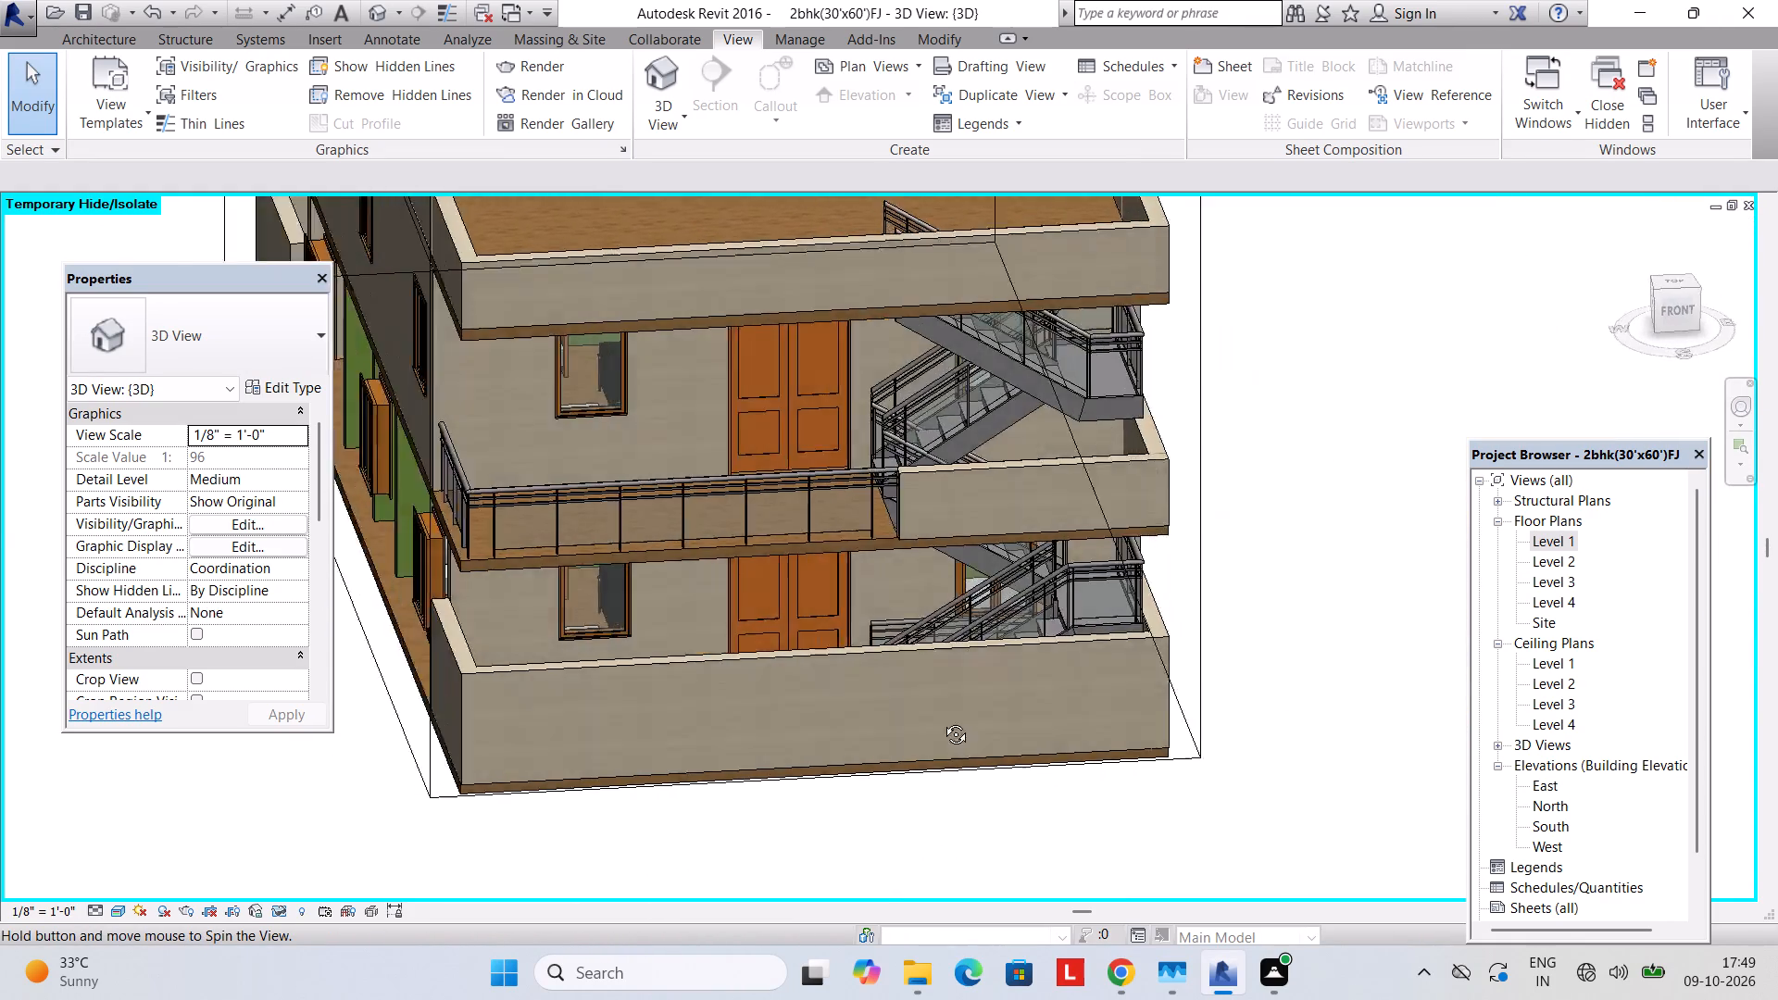
middle_click_drag(942, 720, 1048, 749, "shift")
middle_click_drag(1003, 553, 958, 617, "shift")
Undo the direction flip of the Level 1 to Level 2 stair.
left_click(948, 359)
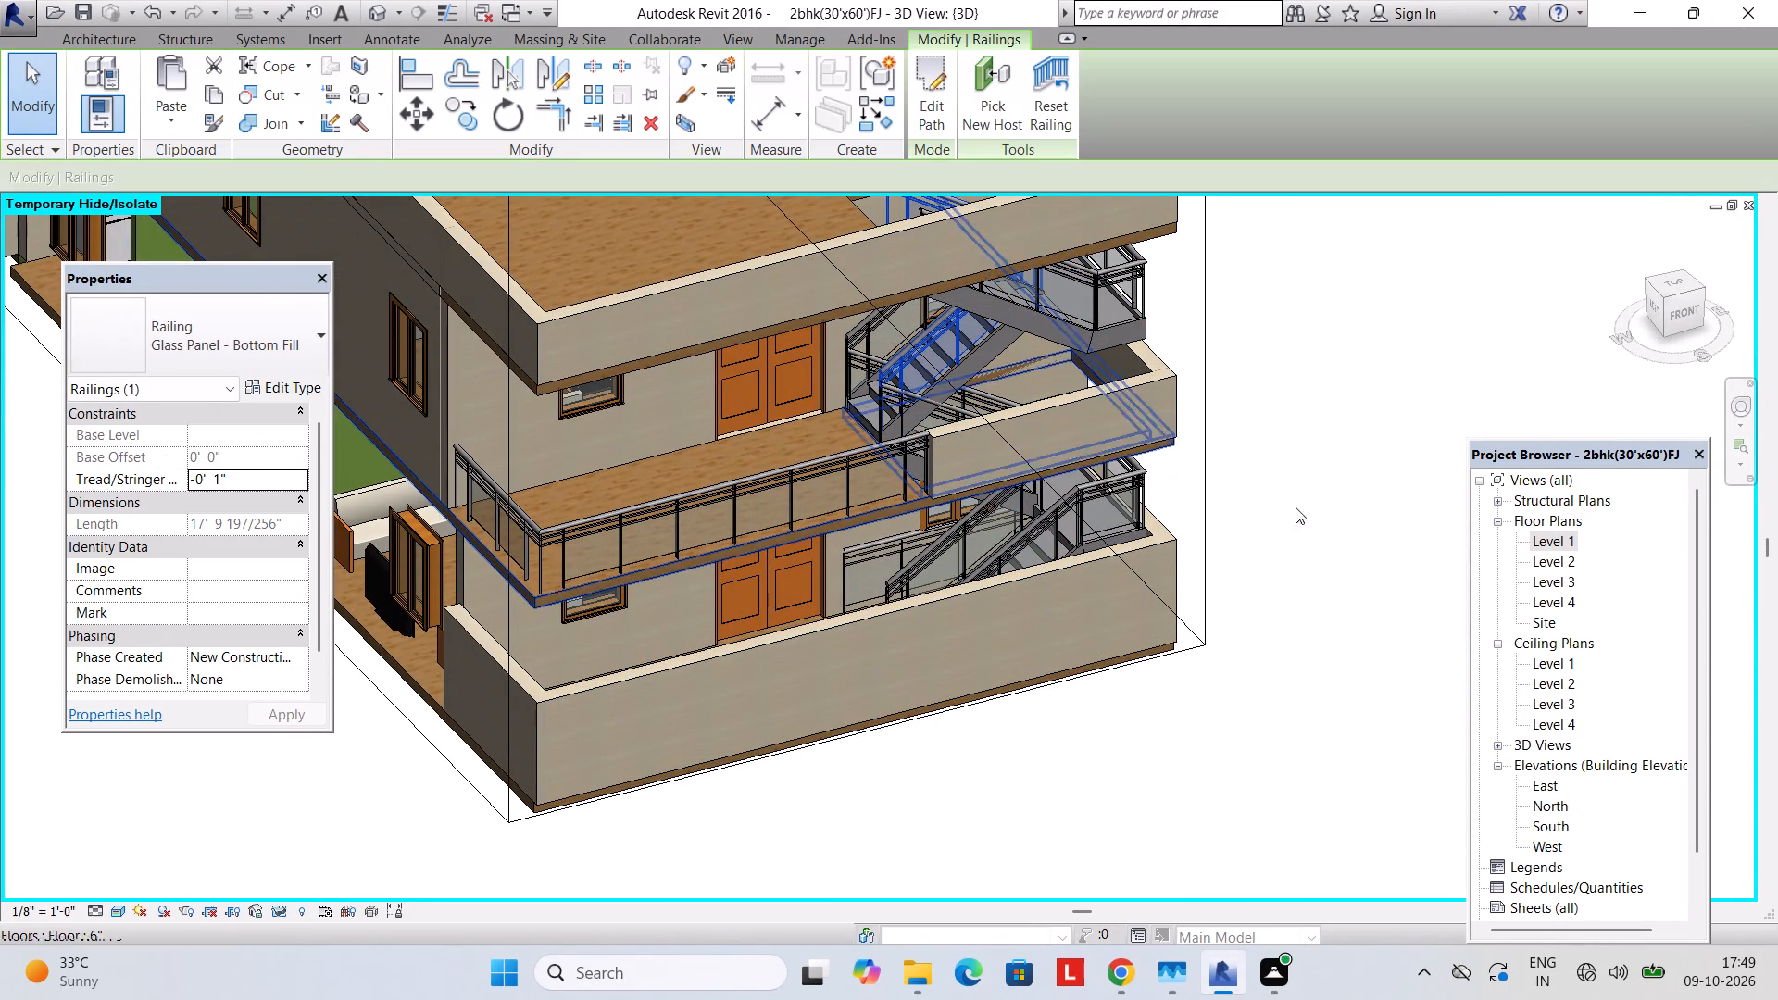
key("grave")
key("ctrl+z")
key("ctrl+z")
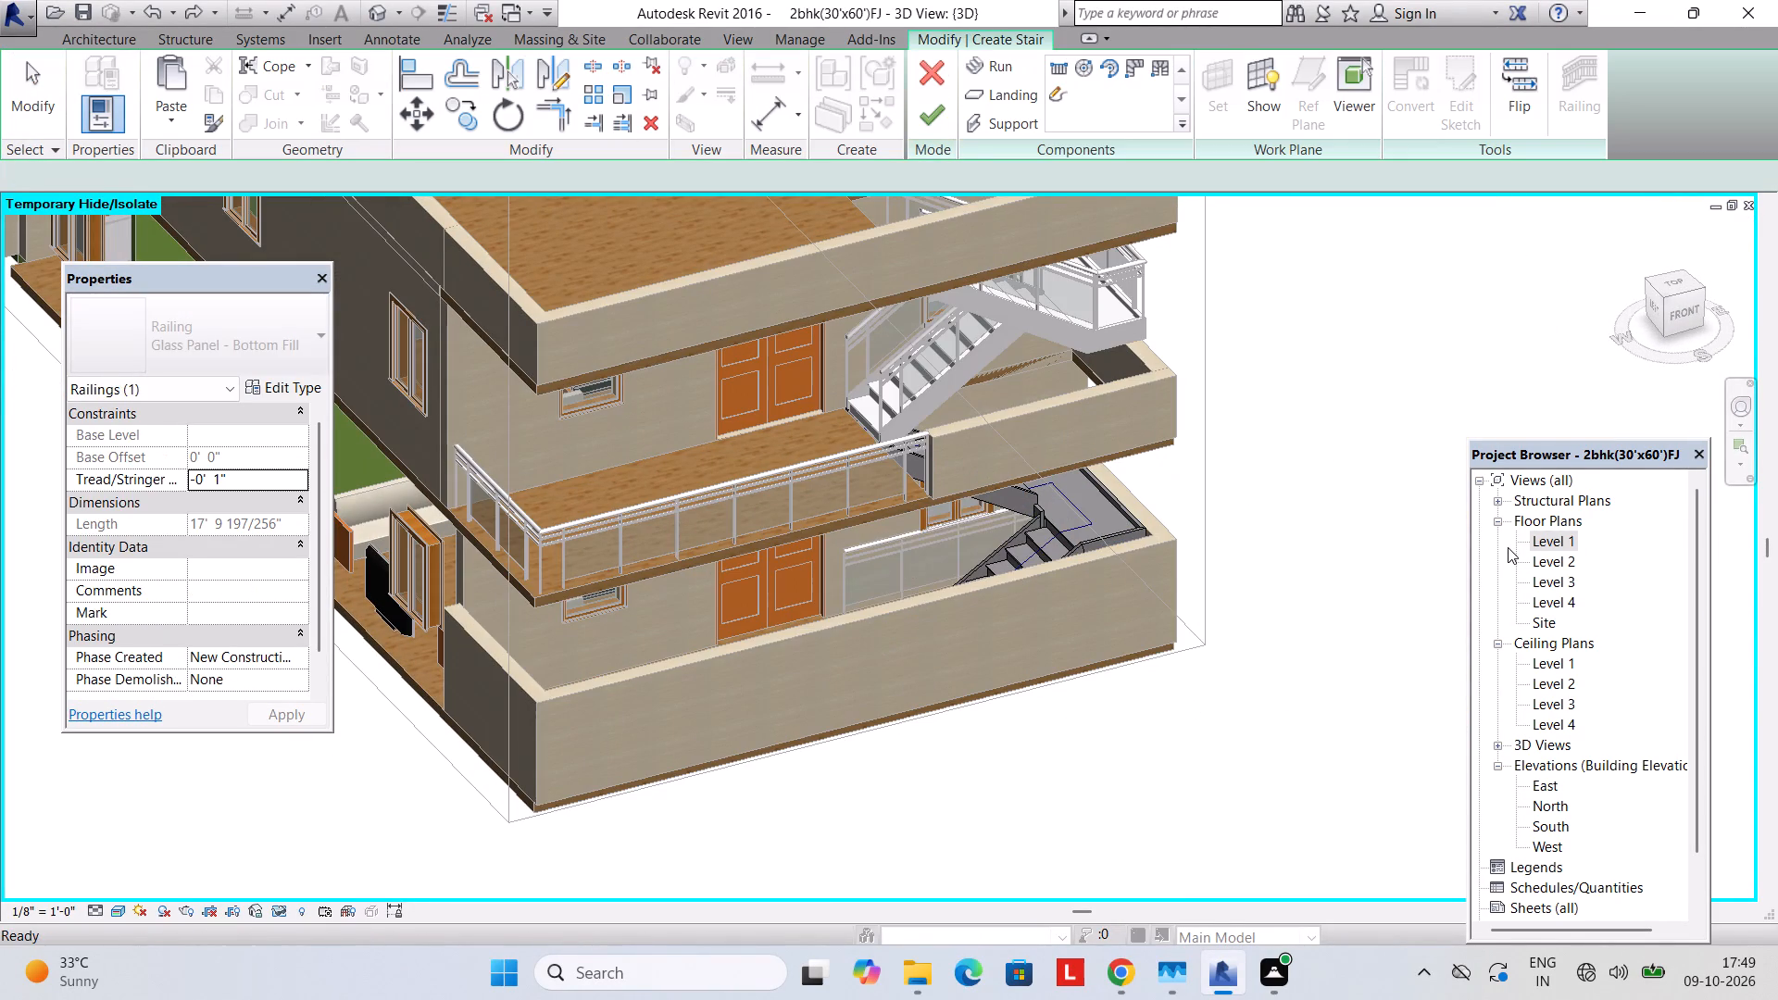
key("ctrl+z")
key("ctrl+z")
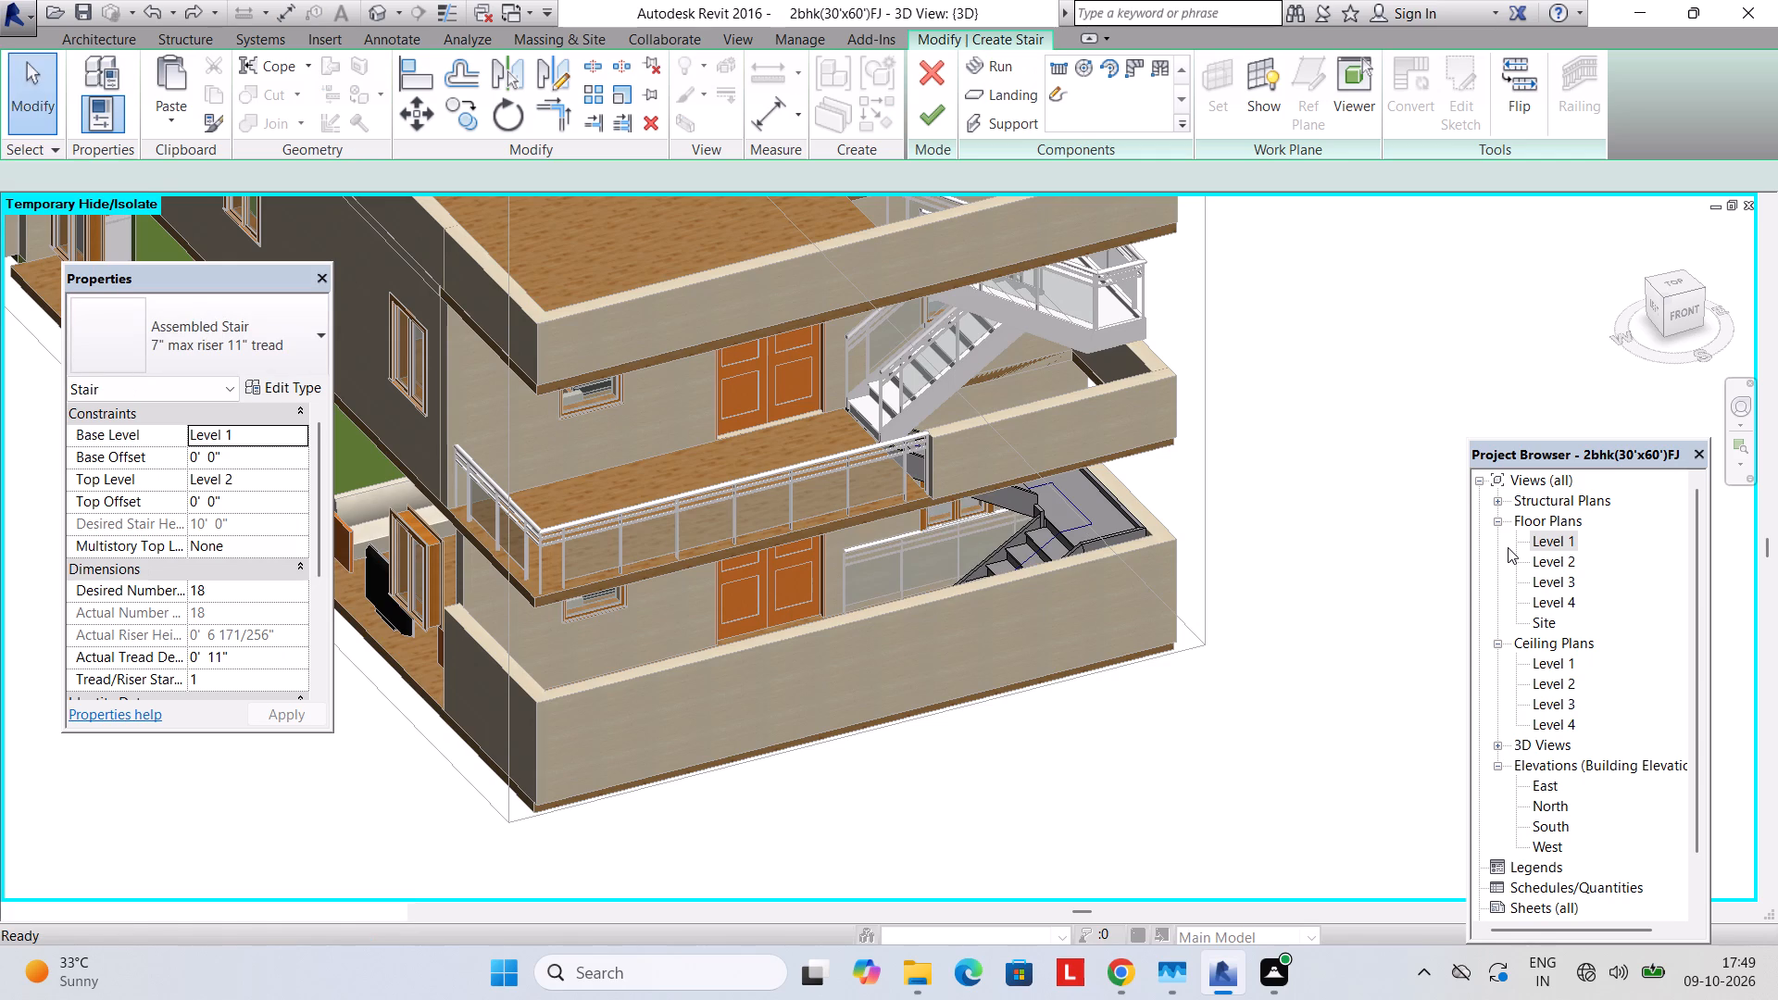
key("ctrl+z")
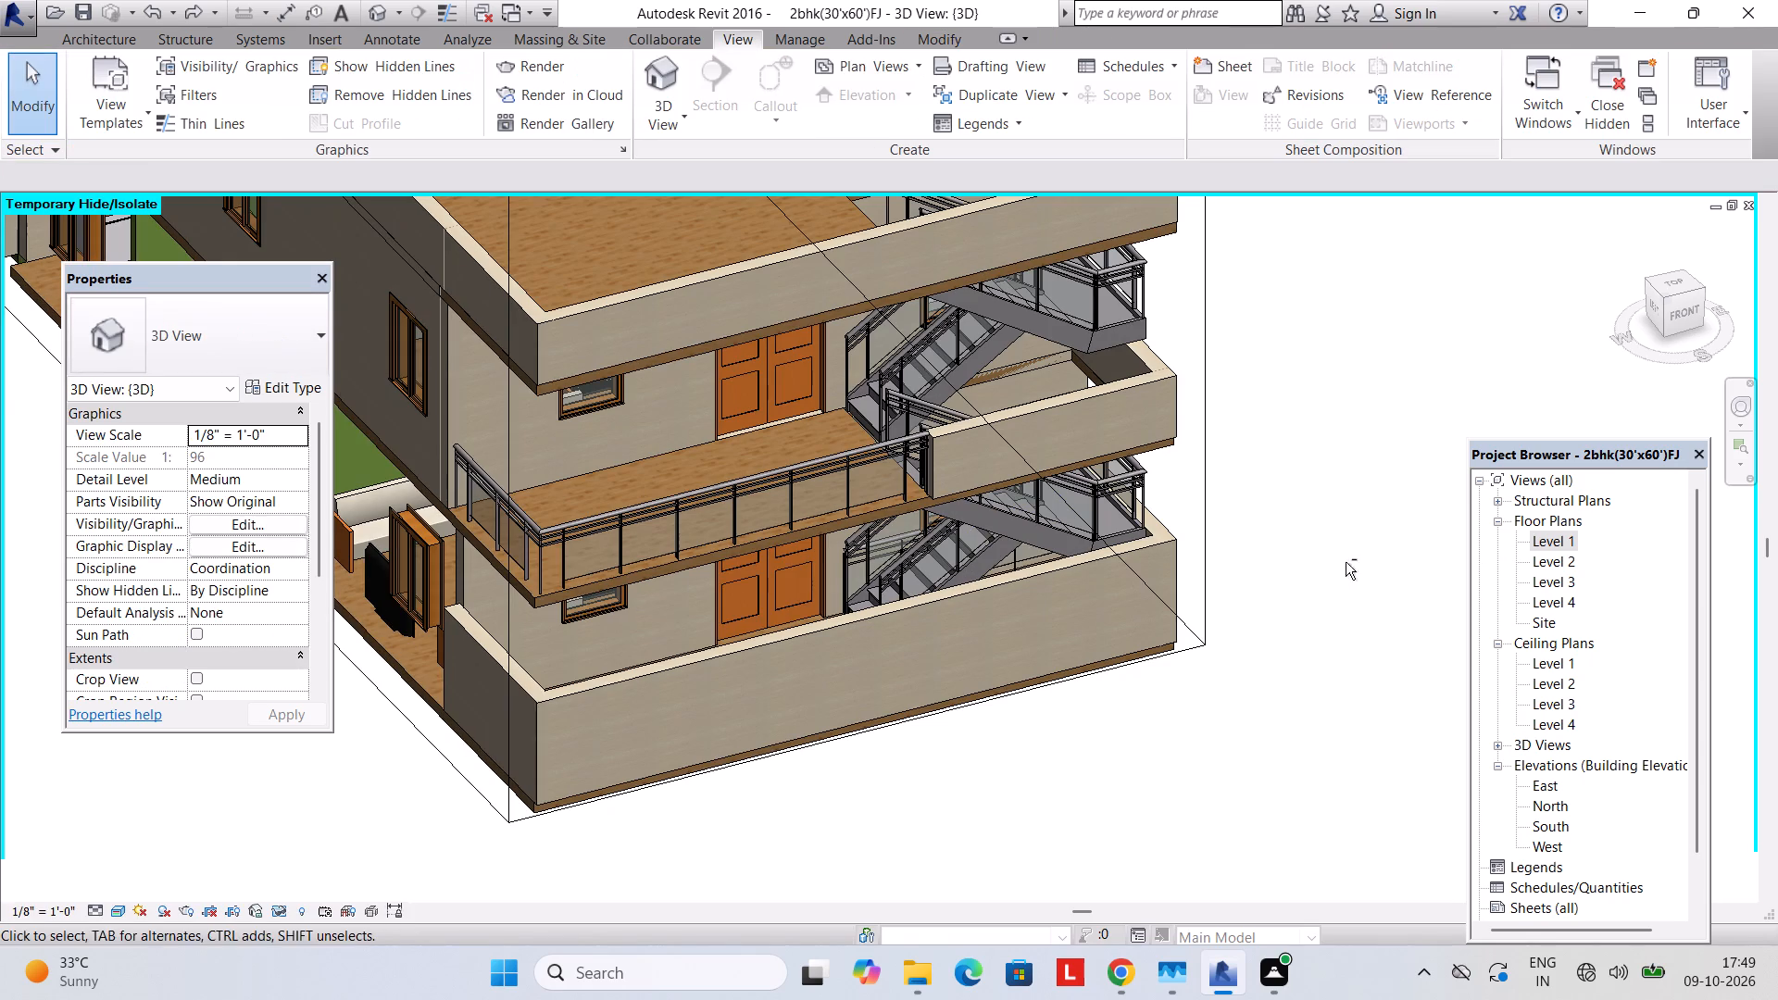
Examine the front stairs, slab openings and Level 2 front balcony in 3D from the side and front.
middle_click_drag(1346, 562, 1449, 445, "shift")
middle_click_drag(994, 614, 1131, 544, "shift")
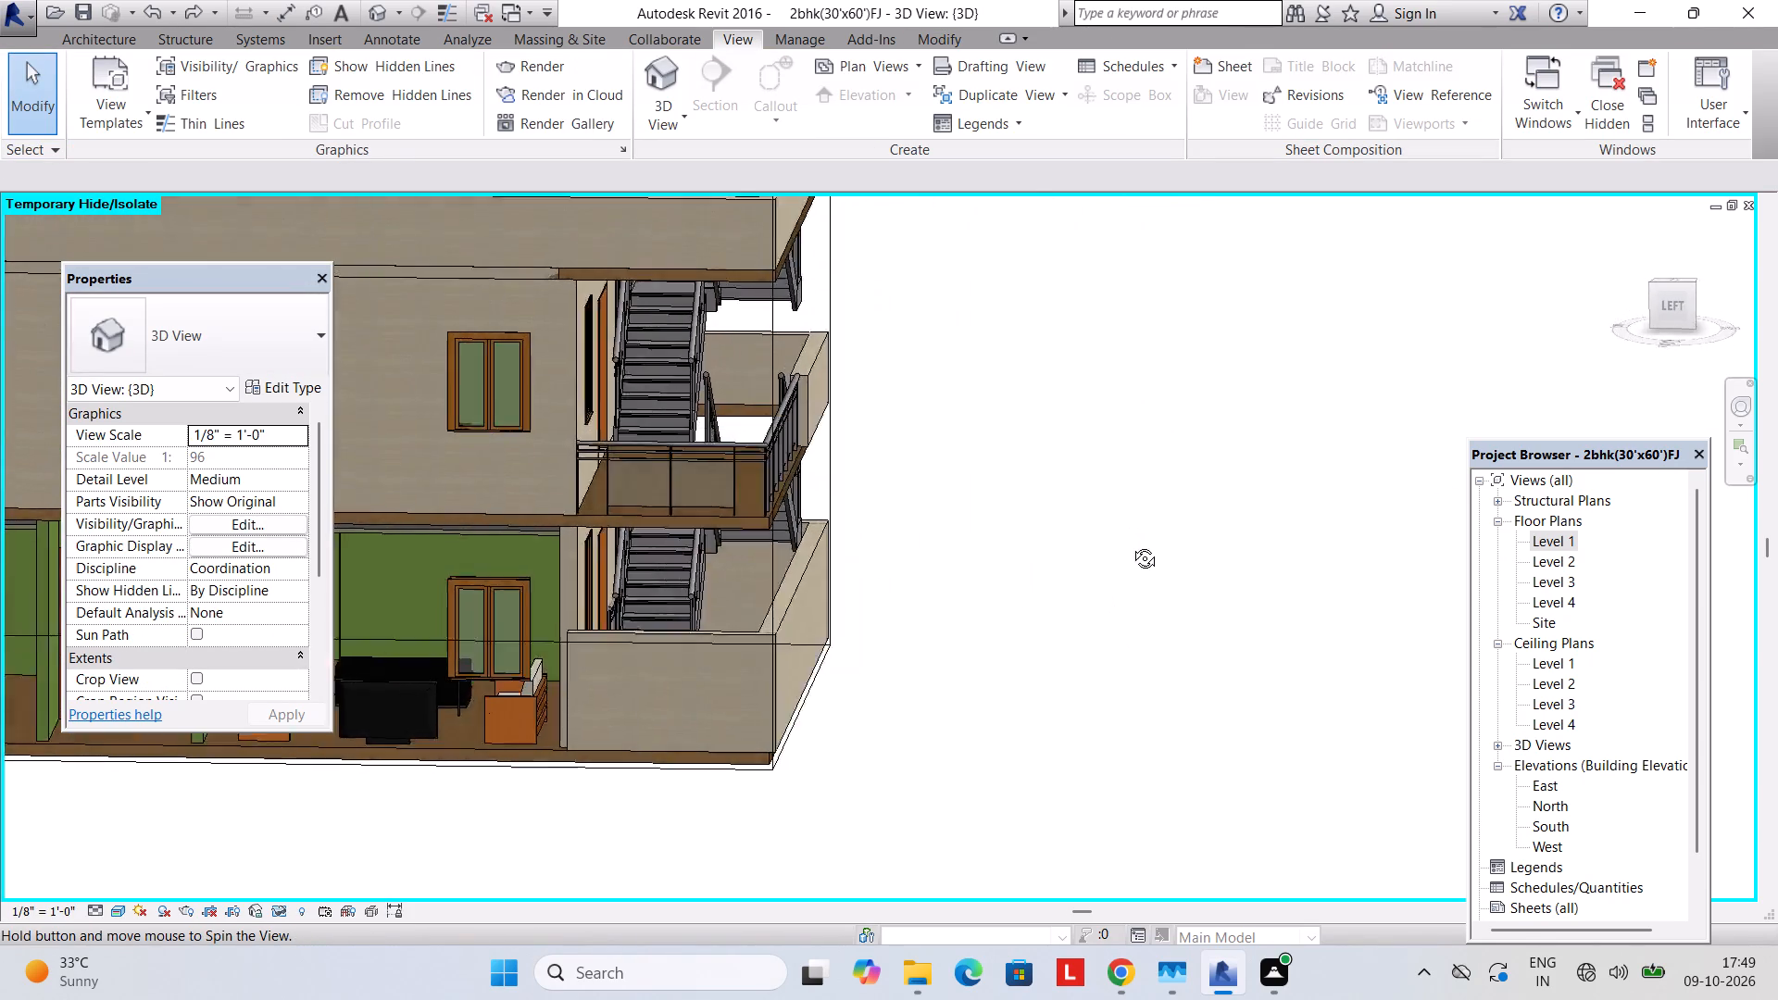
middle_click_drag(1131, 544, 1135, 625, "shift")
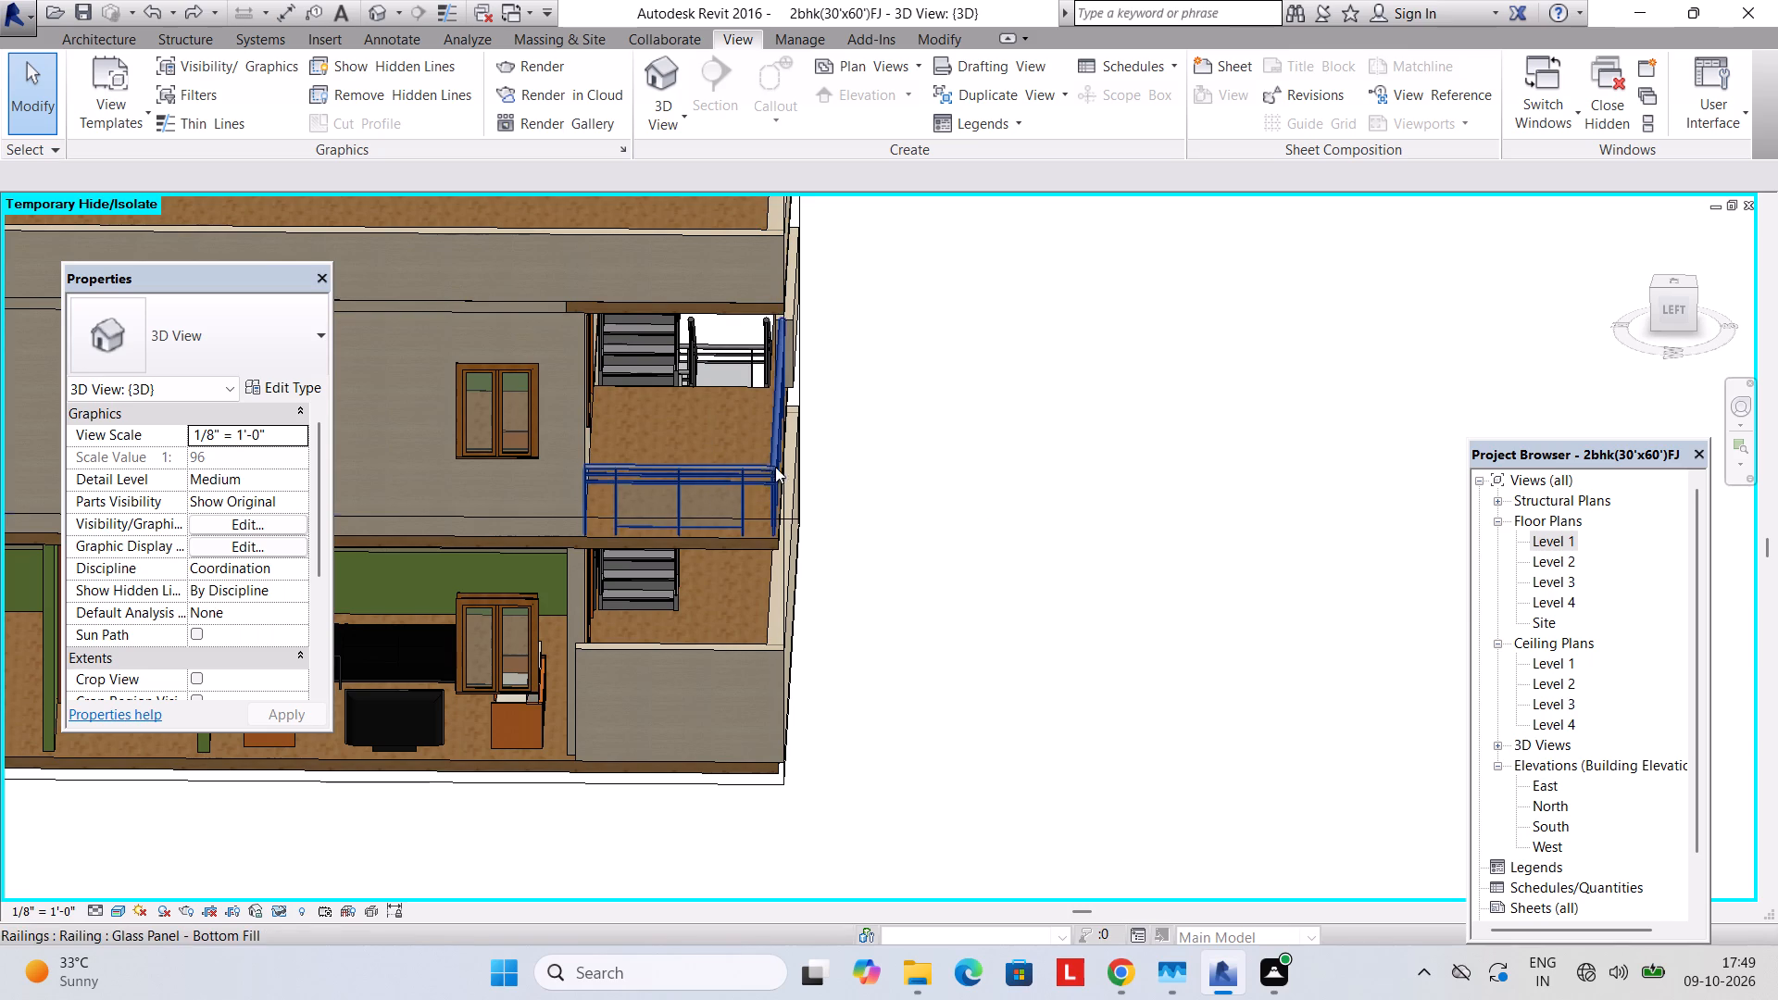
middle_click_drag(913, 495, 530, 459, "shift")
scroll(590, 446, "down", 2)
middle_click_drag(607, 500, 640, 409)
middle_click_drag(720, 428, 716, 381)
middle_click_drag(716, 381, 703, 279, "shift")
middle_click_drag(722, 319, 770, 507)
middle_click_drag(800, 540, 810, 601, "shift")
Examine the whole house layout in the Level 1 ceiling plan.
double_click(1563, 668)
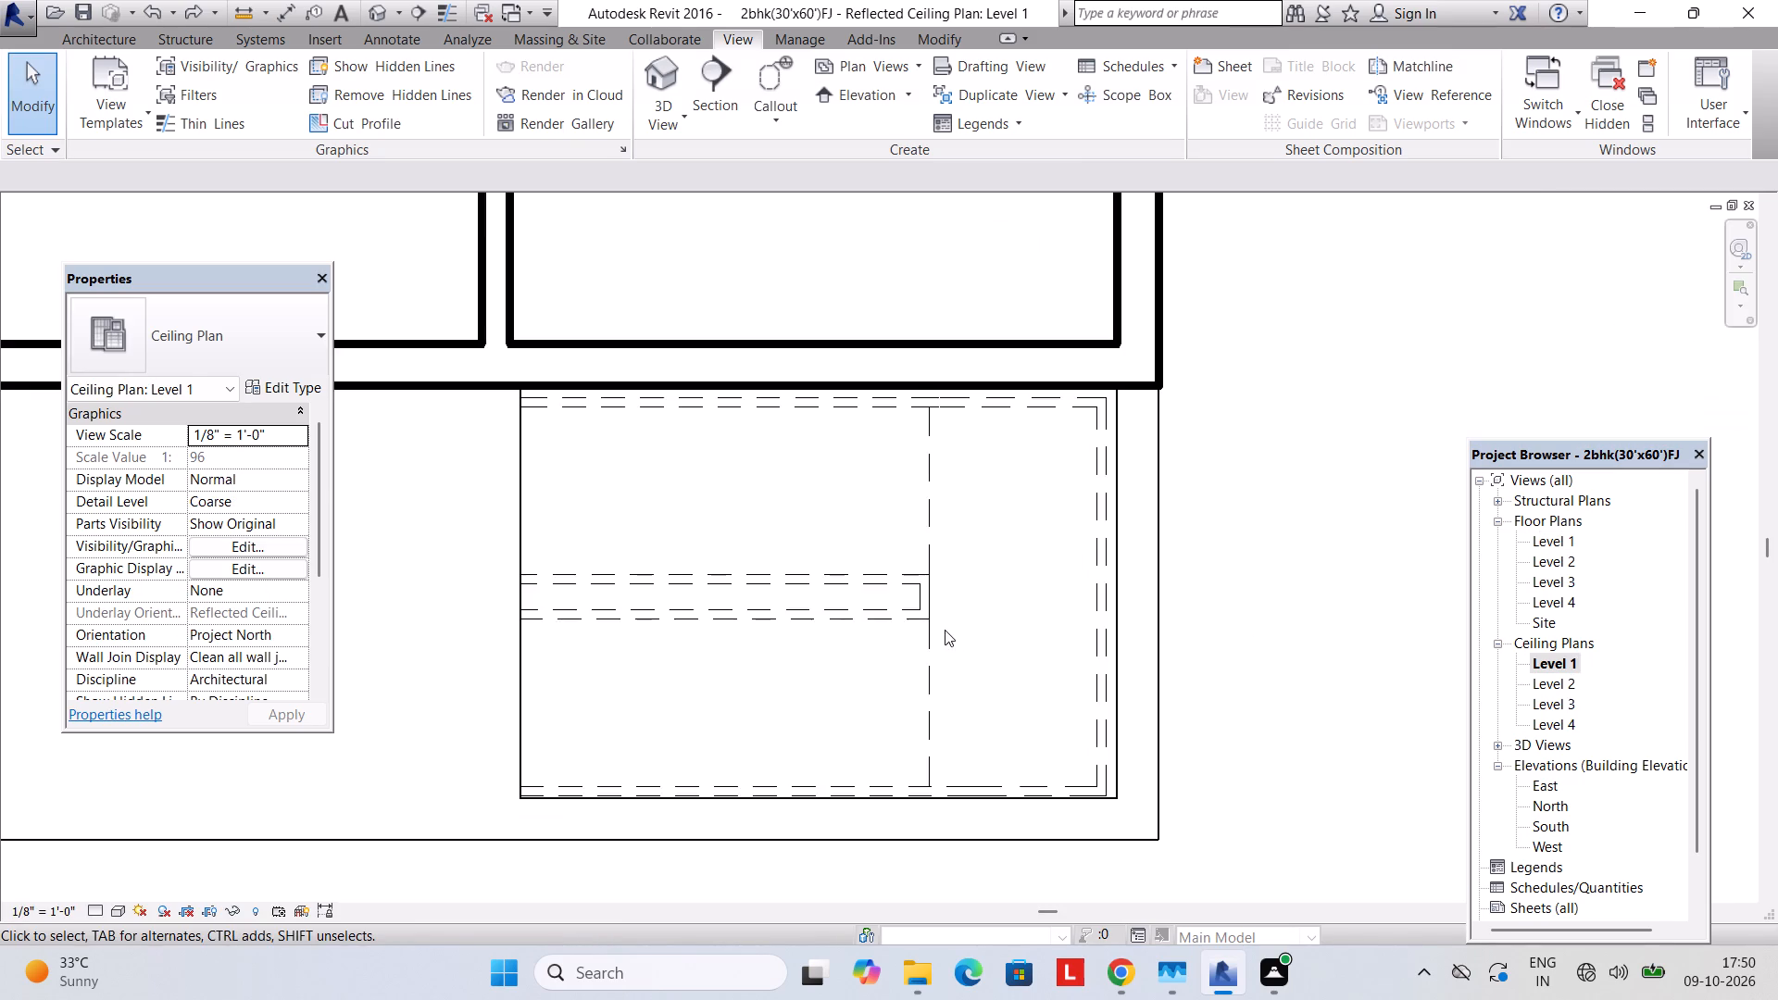
scroll(940, 624, "down", 4)
middle_click_drag(787, 605, 946, 667)
scroll(793, 592, "down", 3)
middle_click_drag(685, 544, 787, 726)
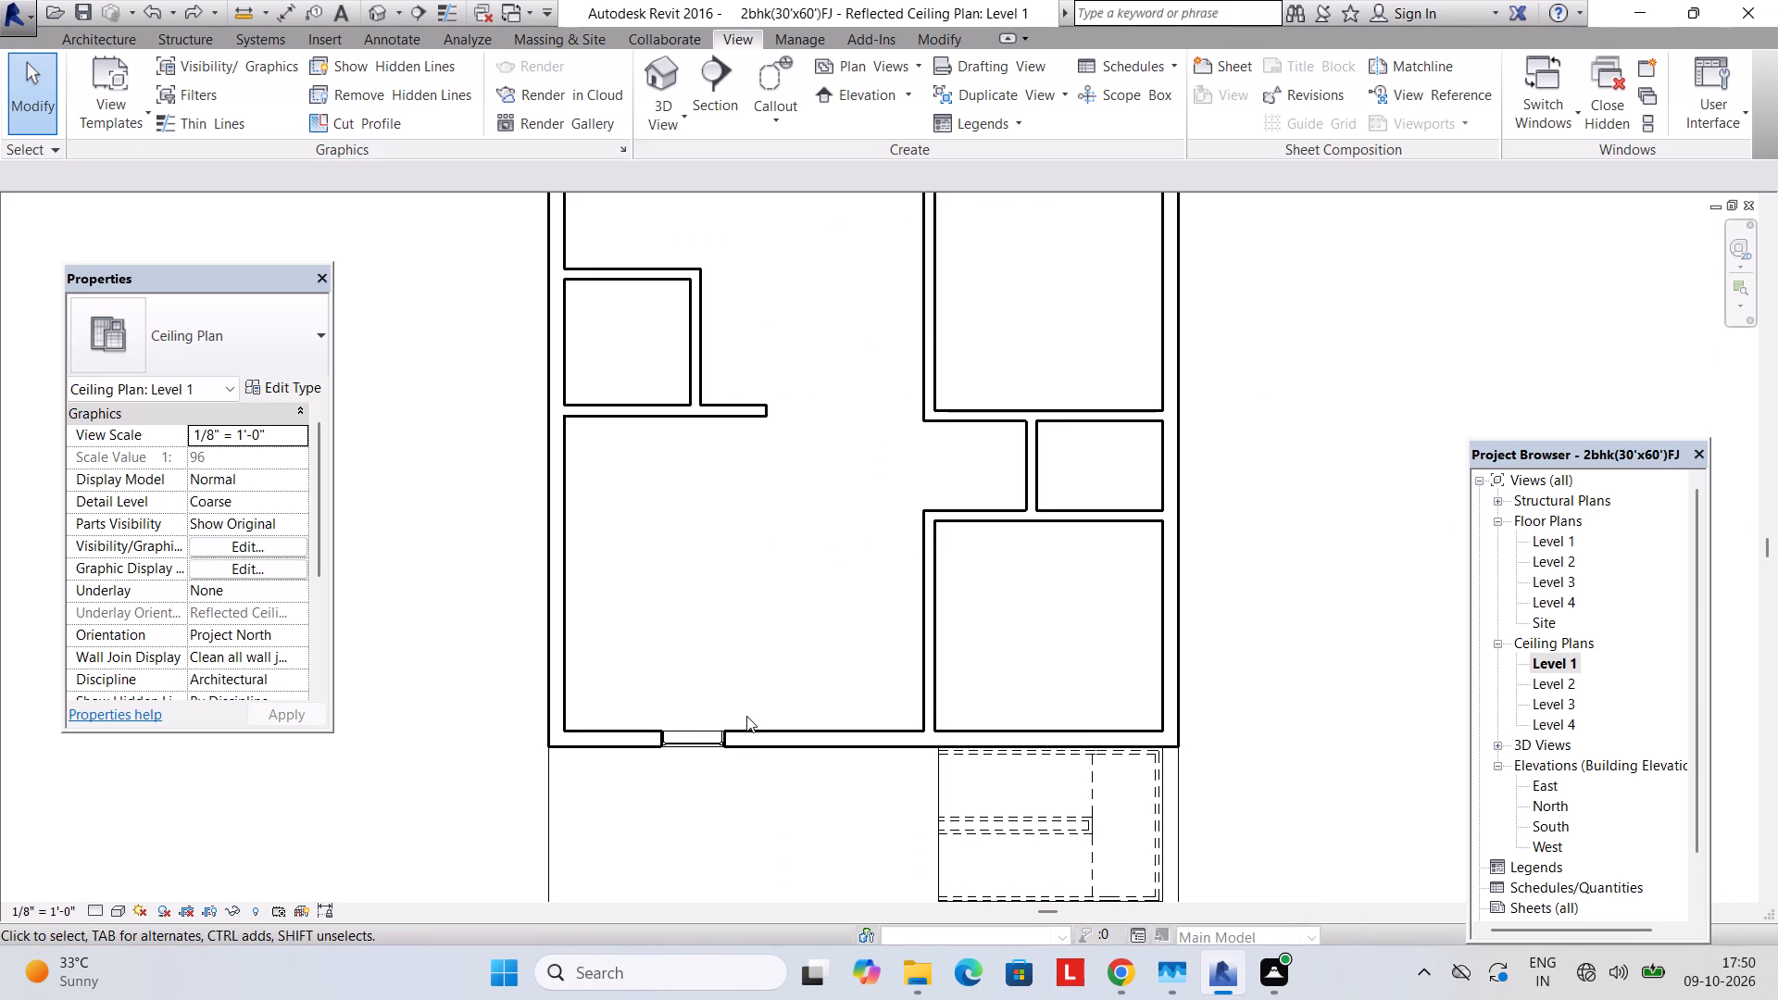
scroll(712, 637, "down", 2)
middle_click_drag(733, 613, 720, 707)
scroll(700, 650, "down", 3)
middle_click_drag(701, 650, 689, 681)
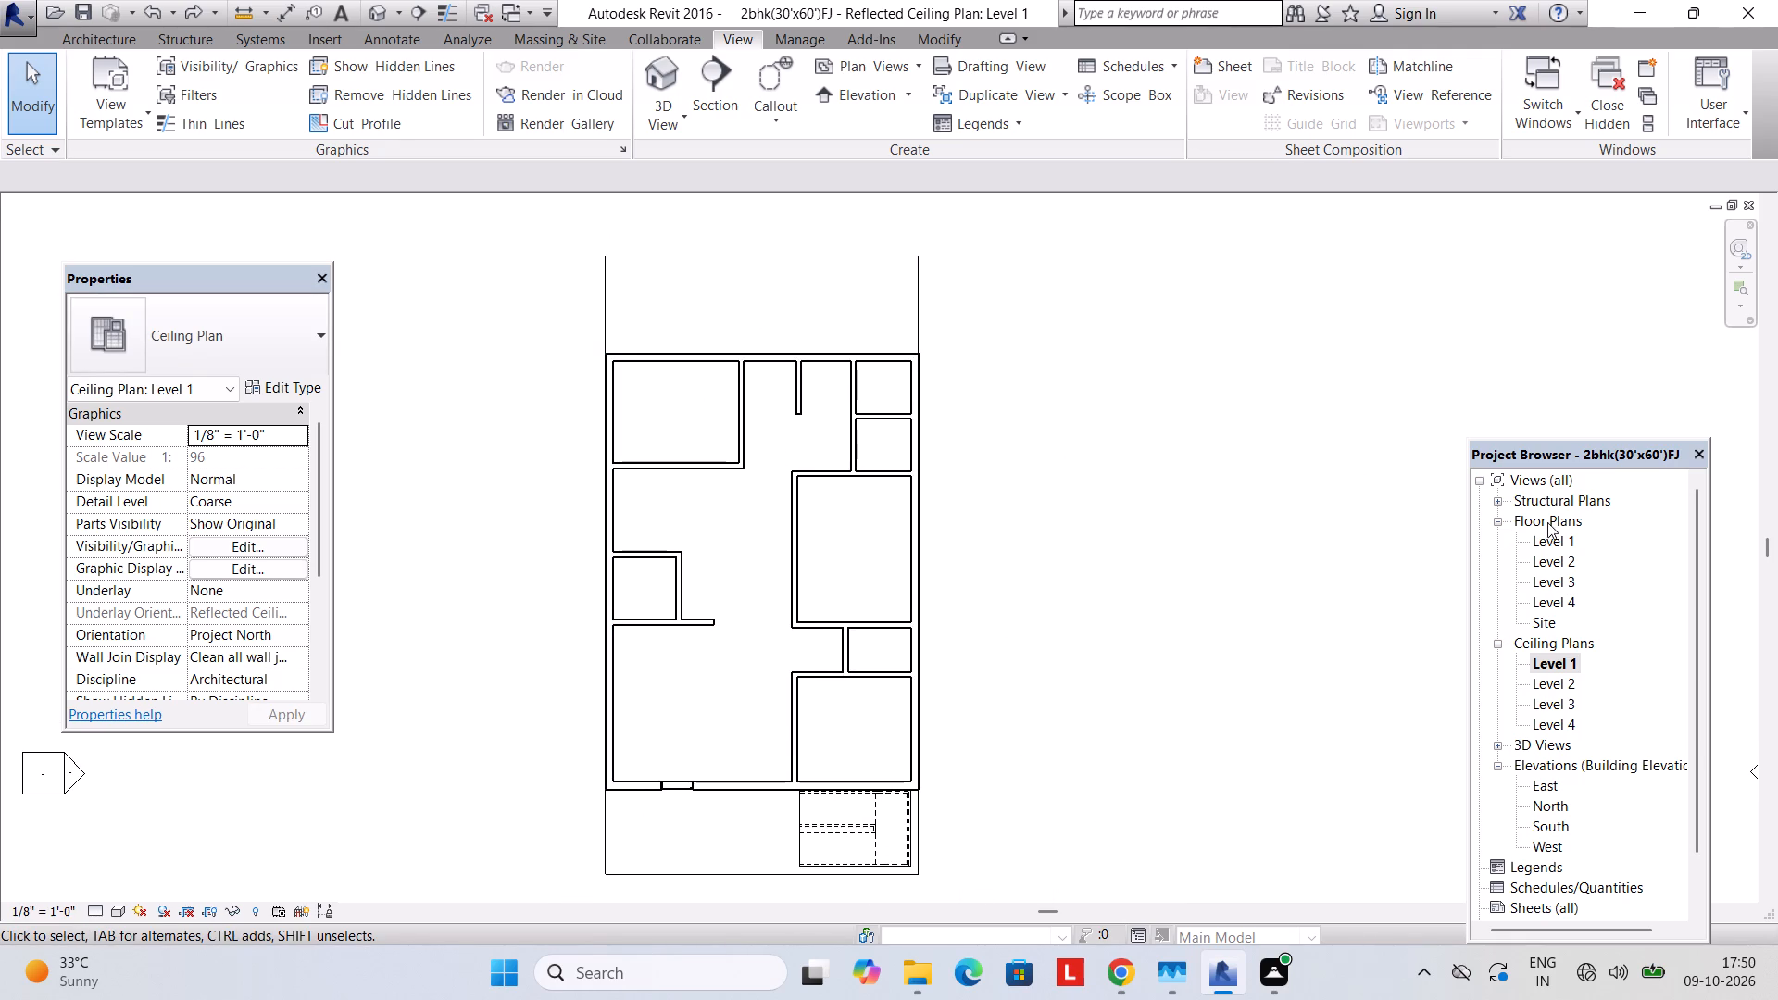
Examine the house exterior in 3D from the front around to the rear balcony side.
left_click(682, 123)
left_click(684, 153)
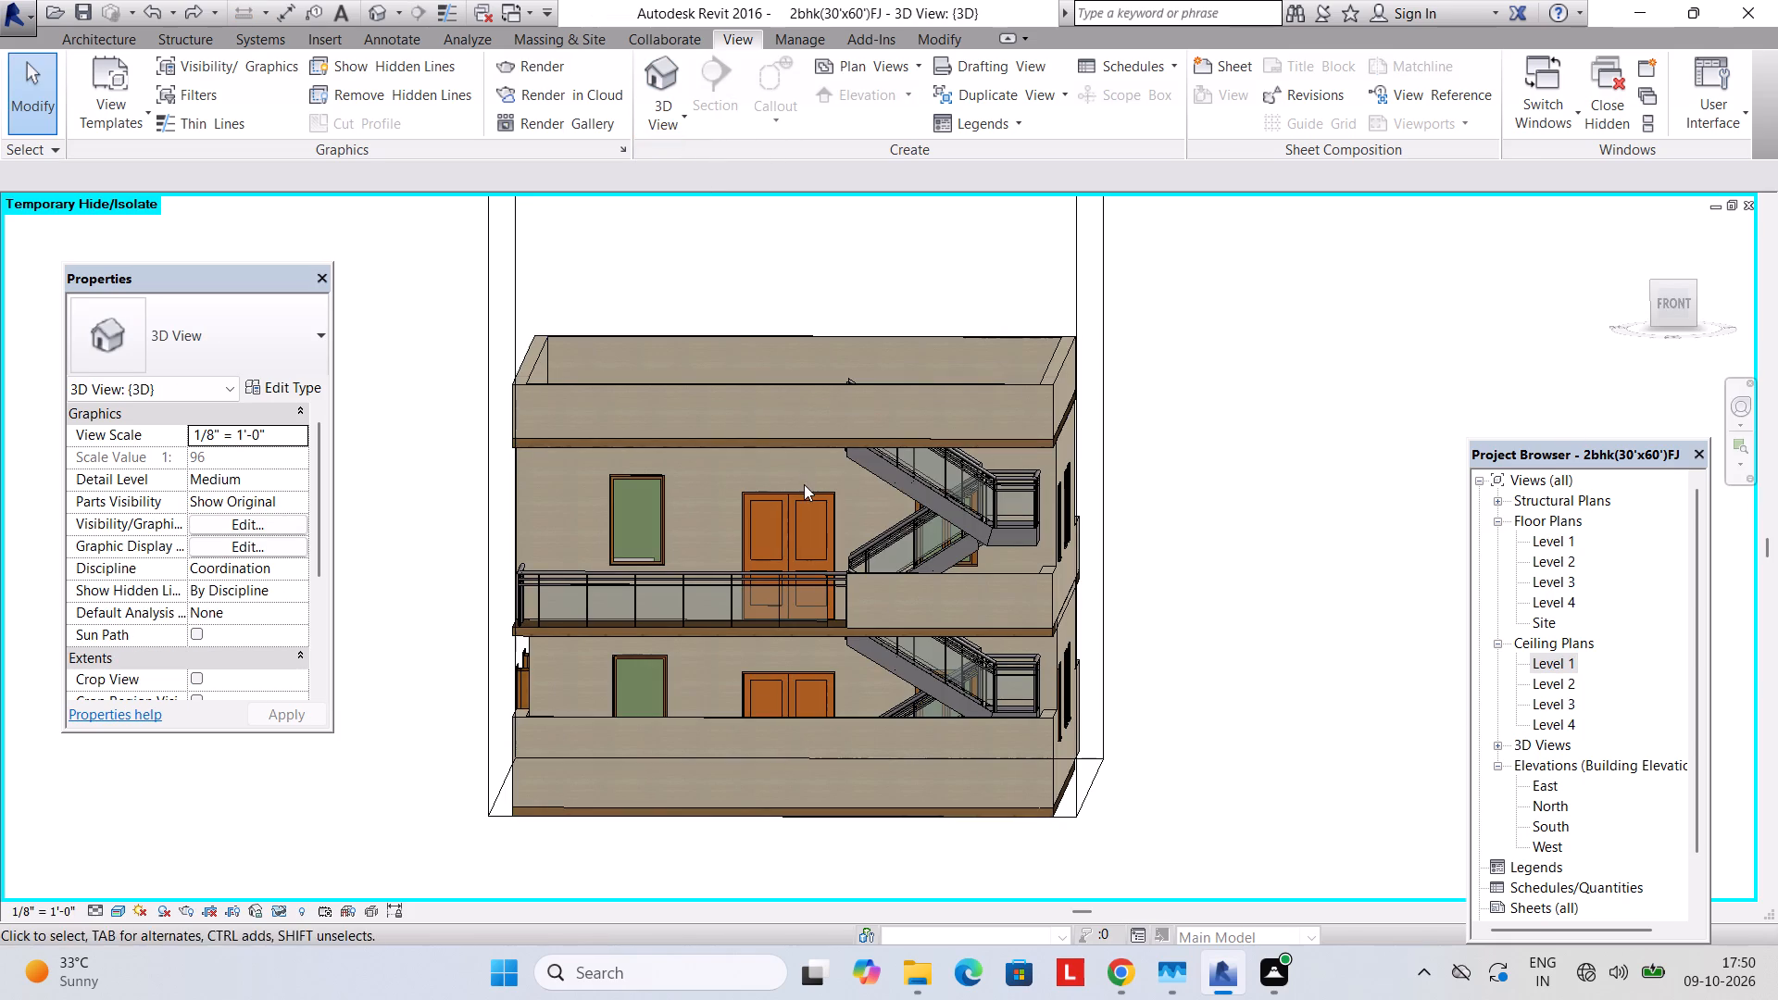
middle_click_drag(804, 484, 1077, 518, "shift")
middle_click_drag(857, 565, 1110, 500)
middle_click_drag(916, 552, 1095, 530, "shift")
middle_click_drag(893, 577, 720, 650)
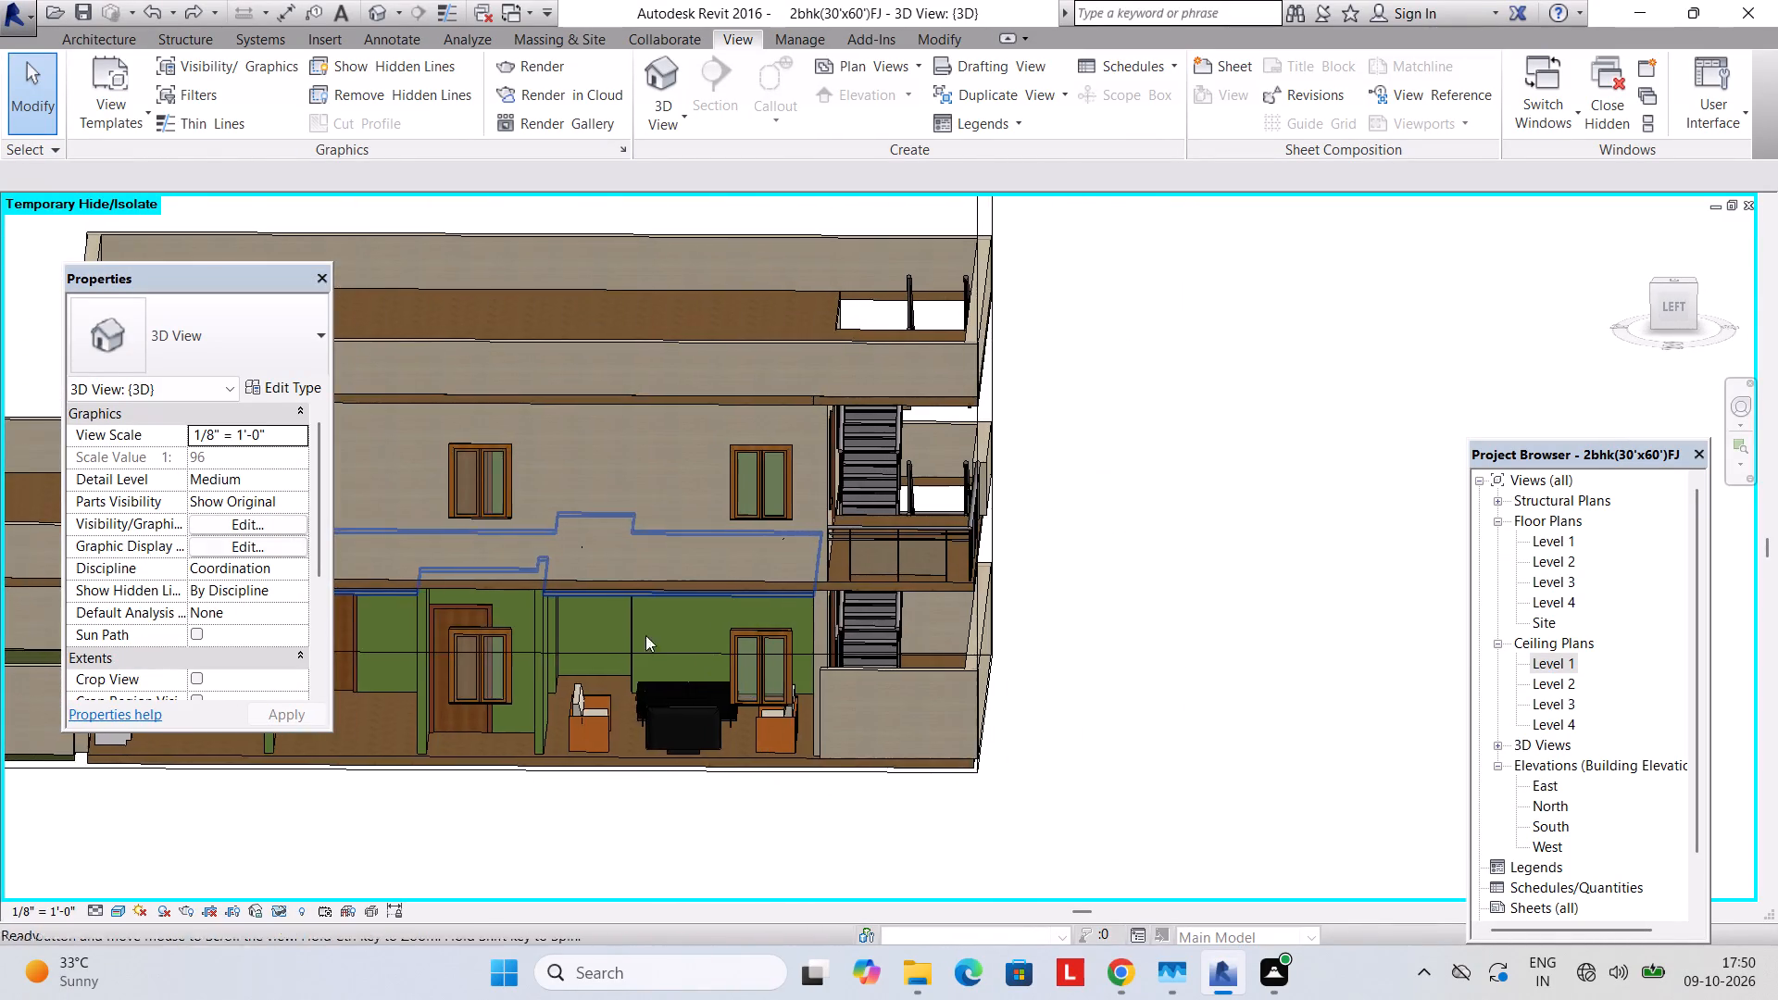
scroll(561, 620, "down", 1)
middle_click_drag(561, 620, 805, 627)
middle_click_drag(670, 630, 912, 624, "shift")
middle_click_drag(777, 621, 917, 564)
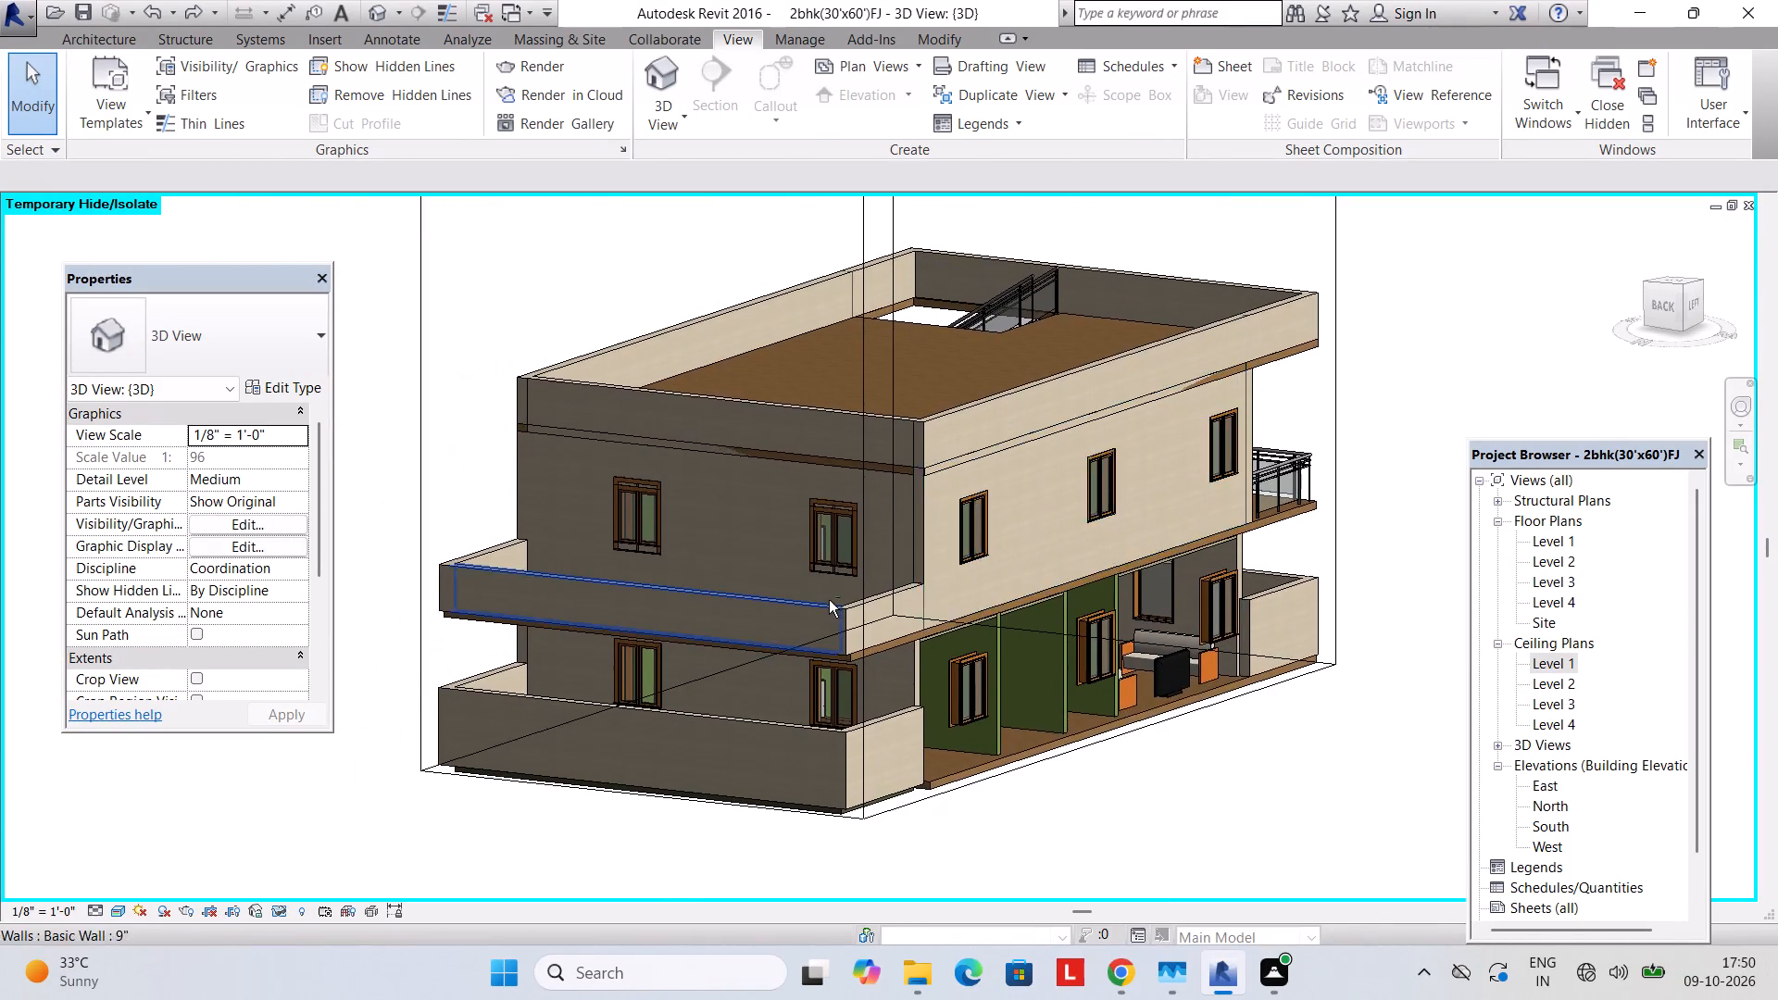
middle_click_drag(850, 605, 728, 743, "shift")
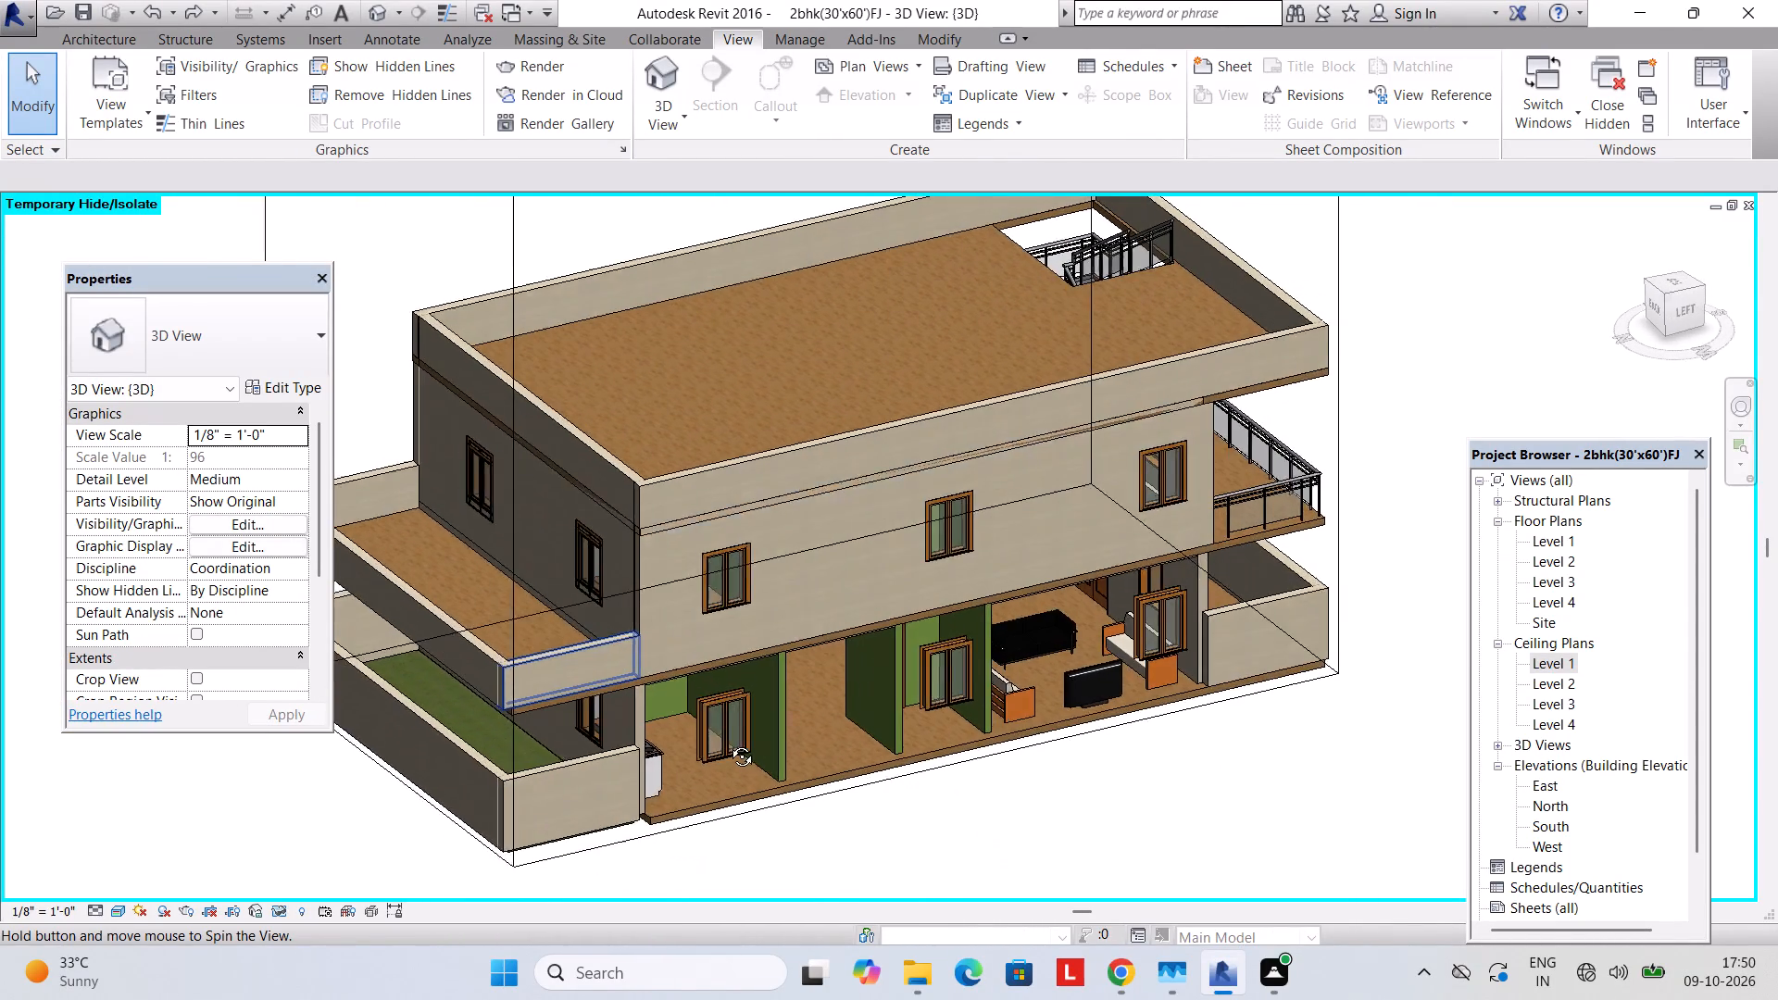
middle_click_drag(728, 743, 719, 737, "shift")
middle_click_drag(672, 664, 852, 649, "shift")
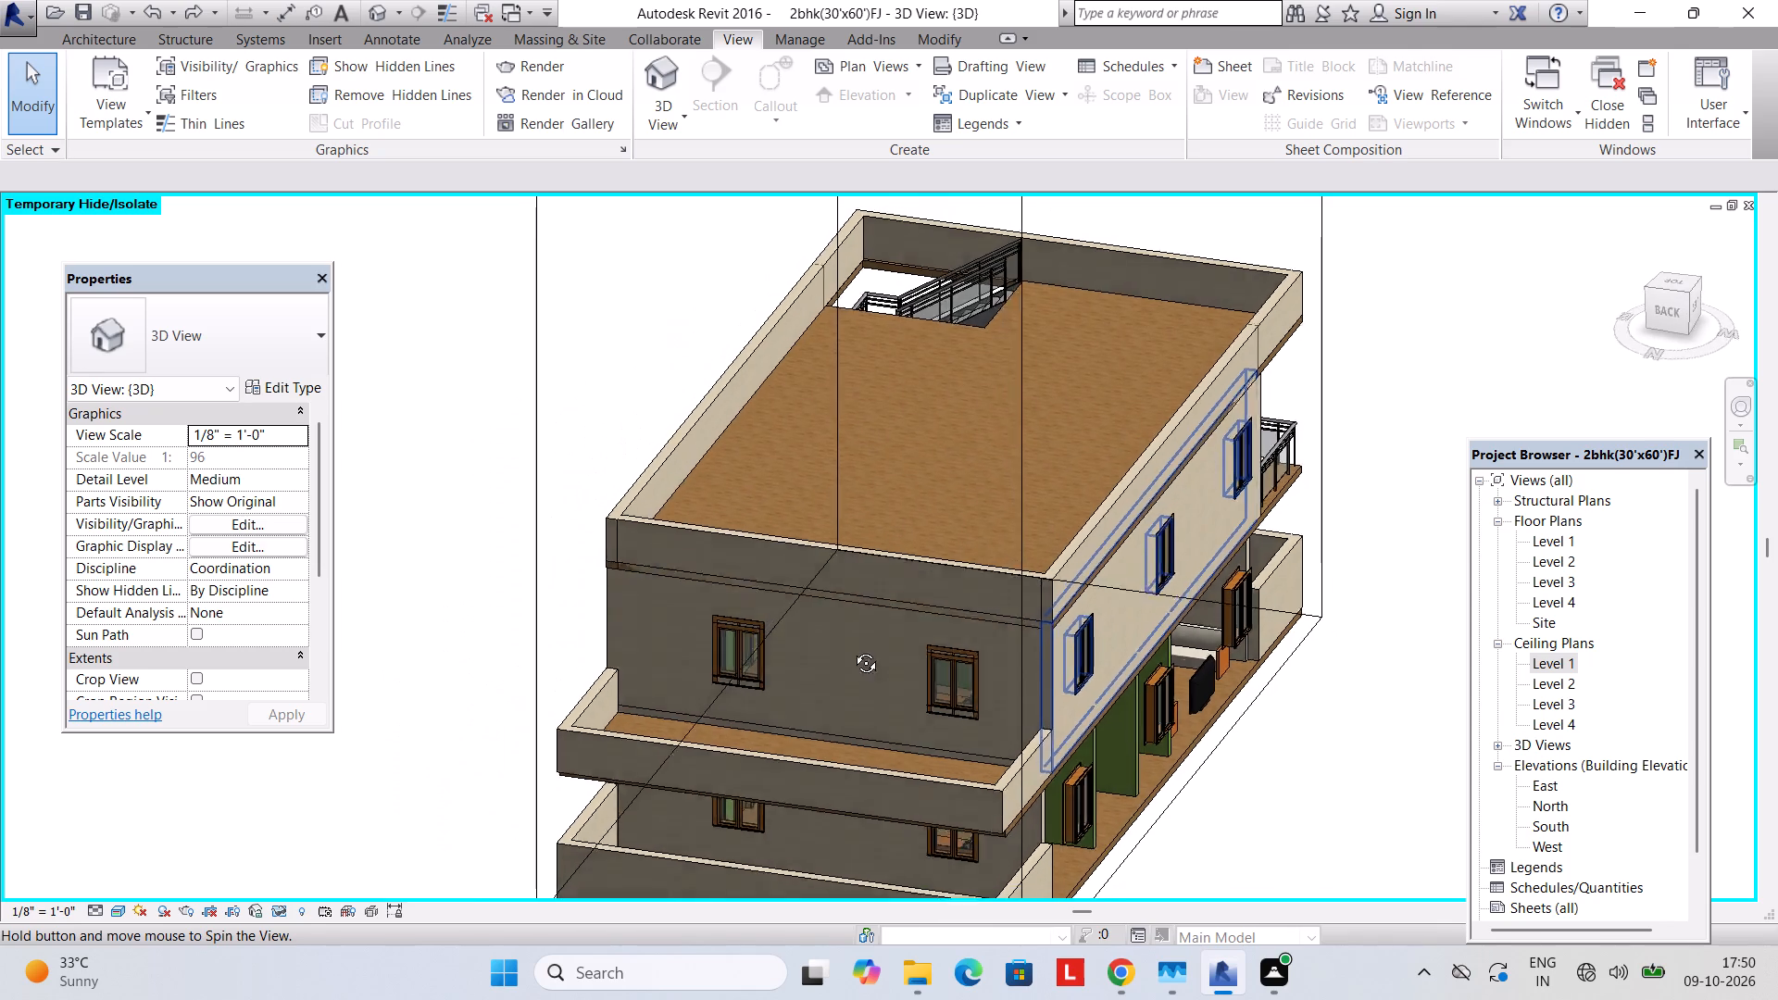
middle_click_drag(852, 649, 865, 585, "shift")
Delete the three 9" parapet walls enclosing the Level 2 rear balcony.
scroll(885, 648, "up", 3)
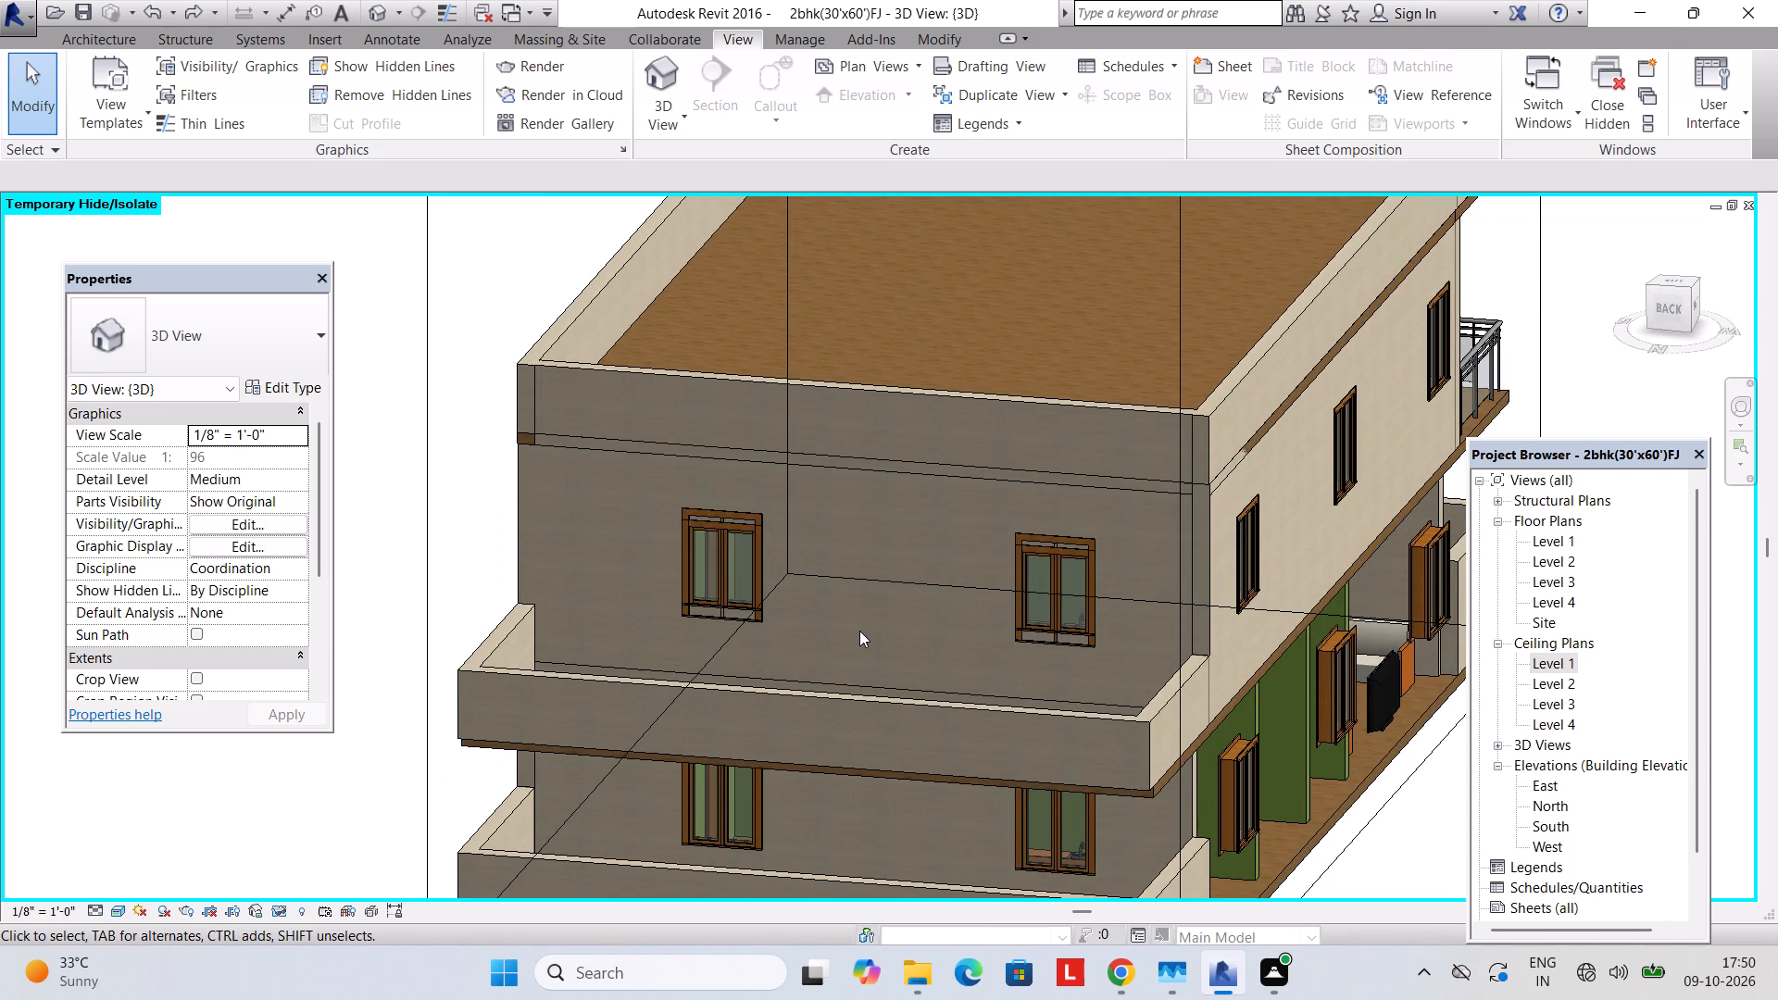
left_click(865, 708)
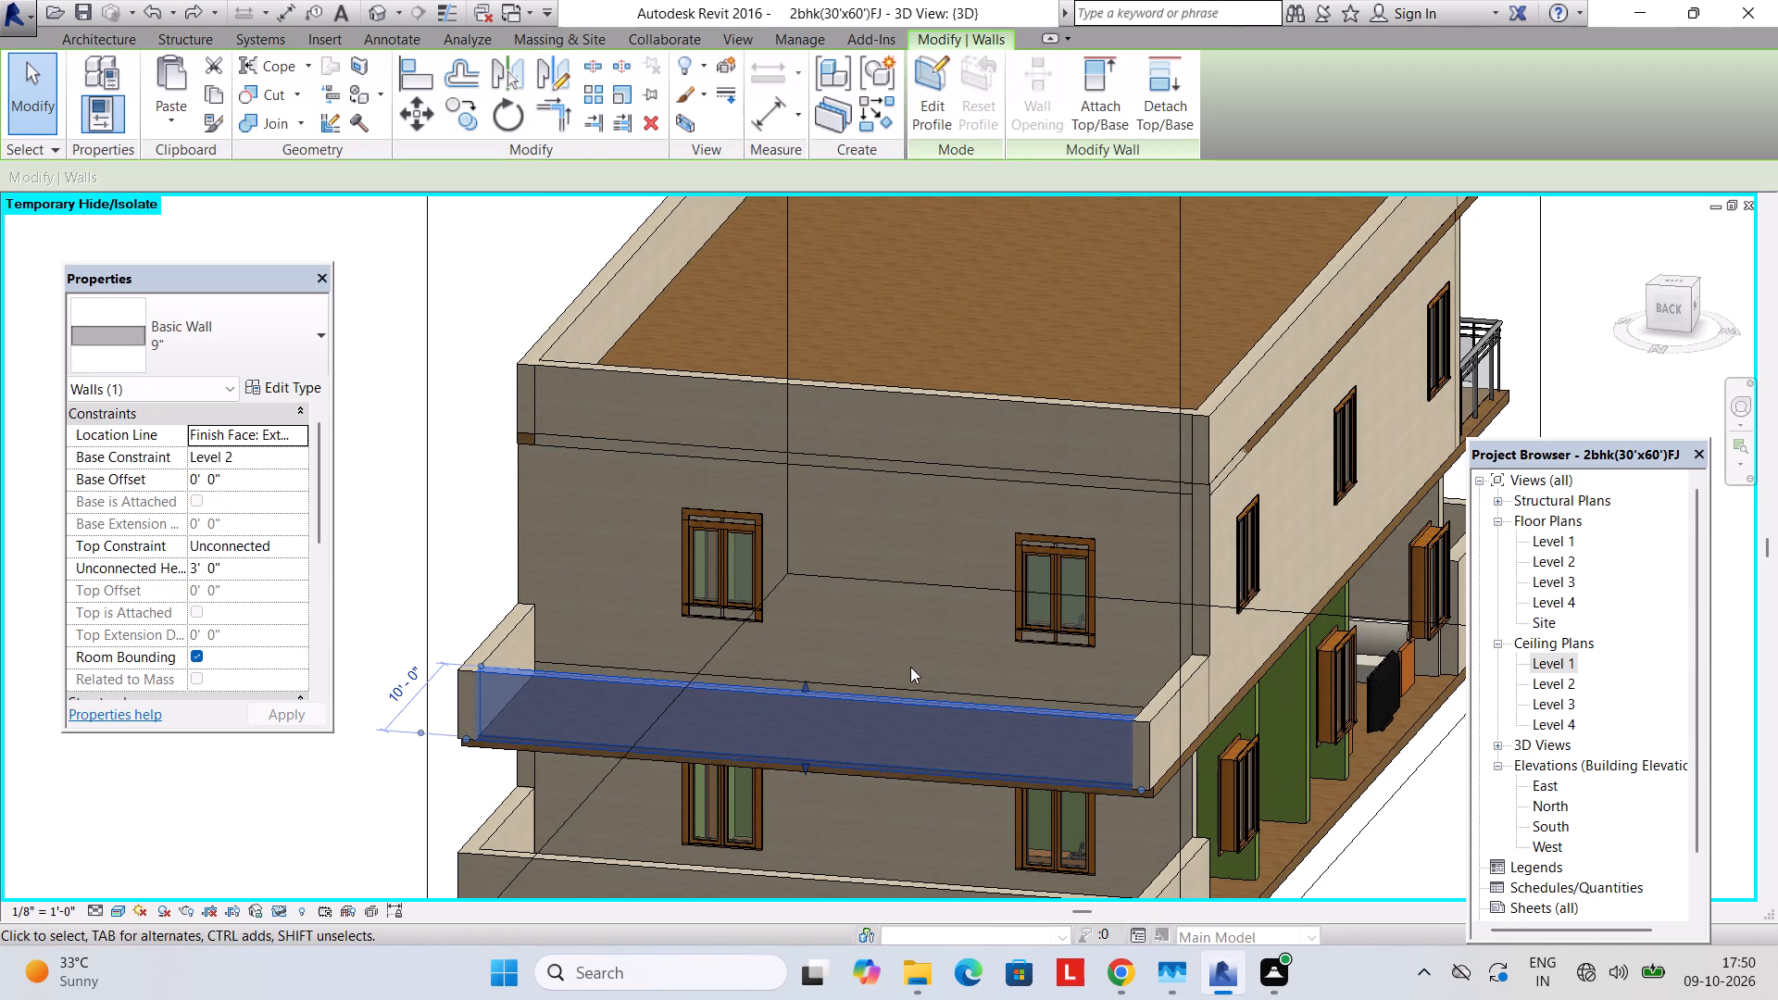
key("Delete")
left_click(1166, 707)
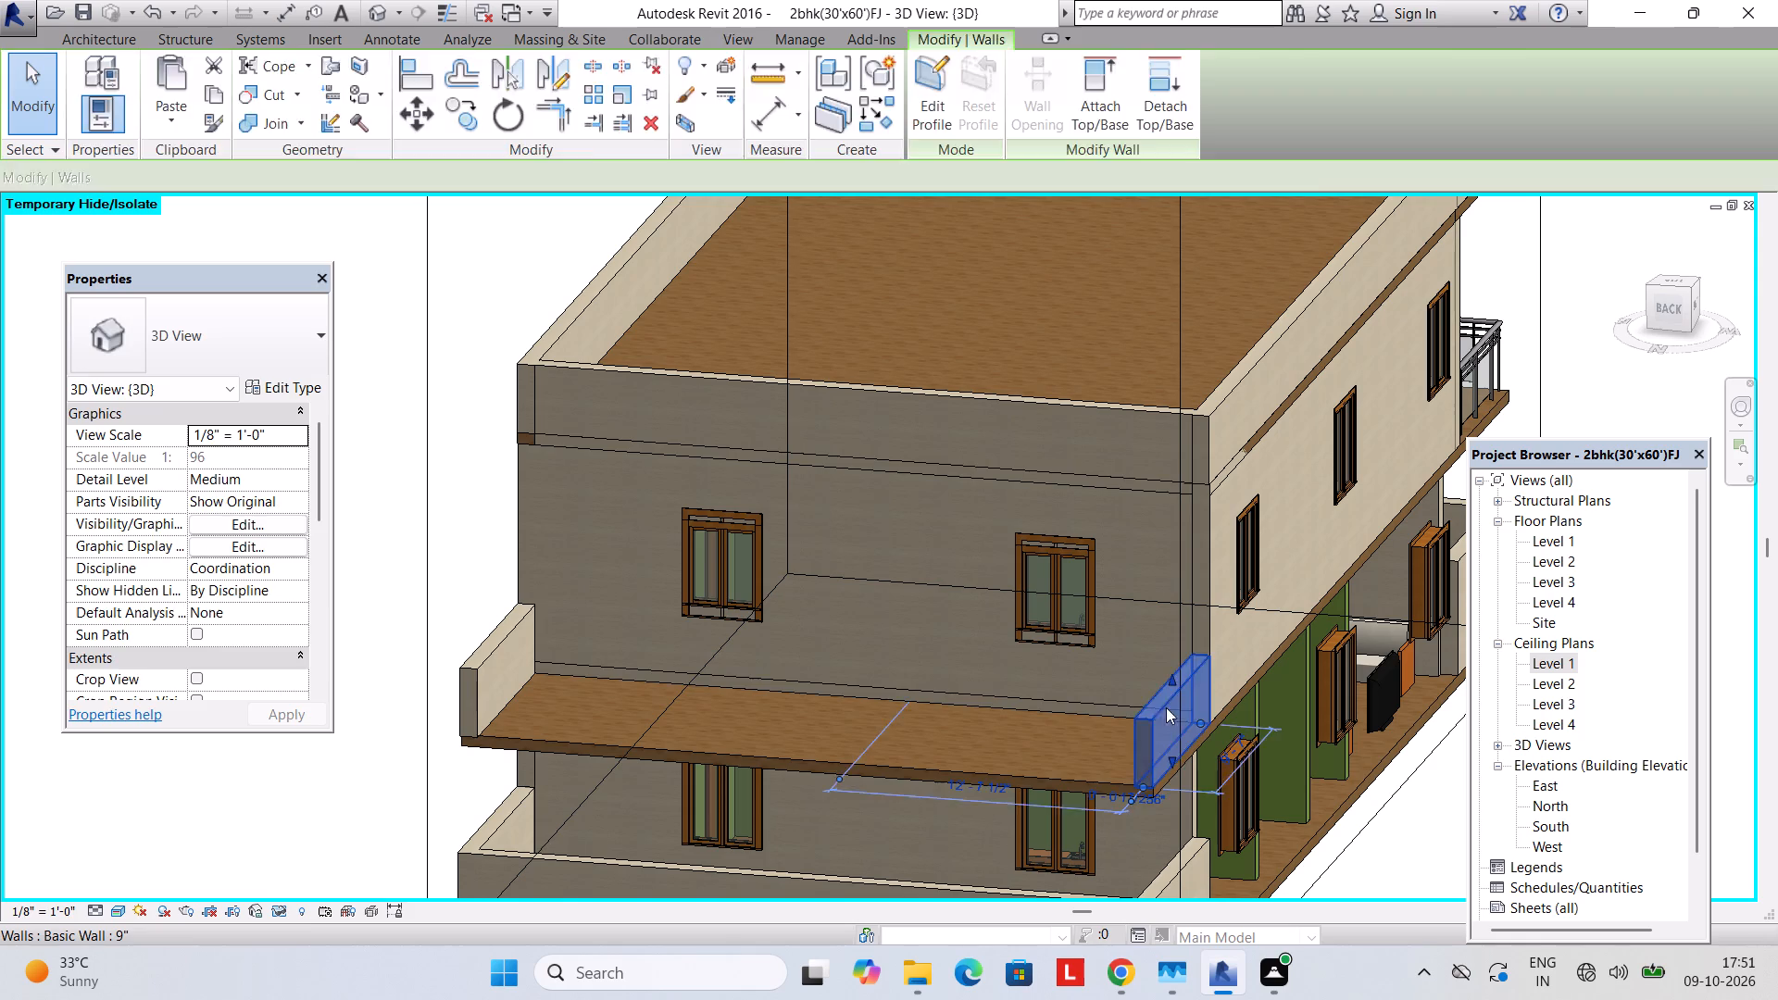
key("Delete")
left_click(475, 645)
key("Delete")
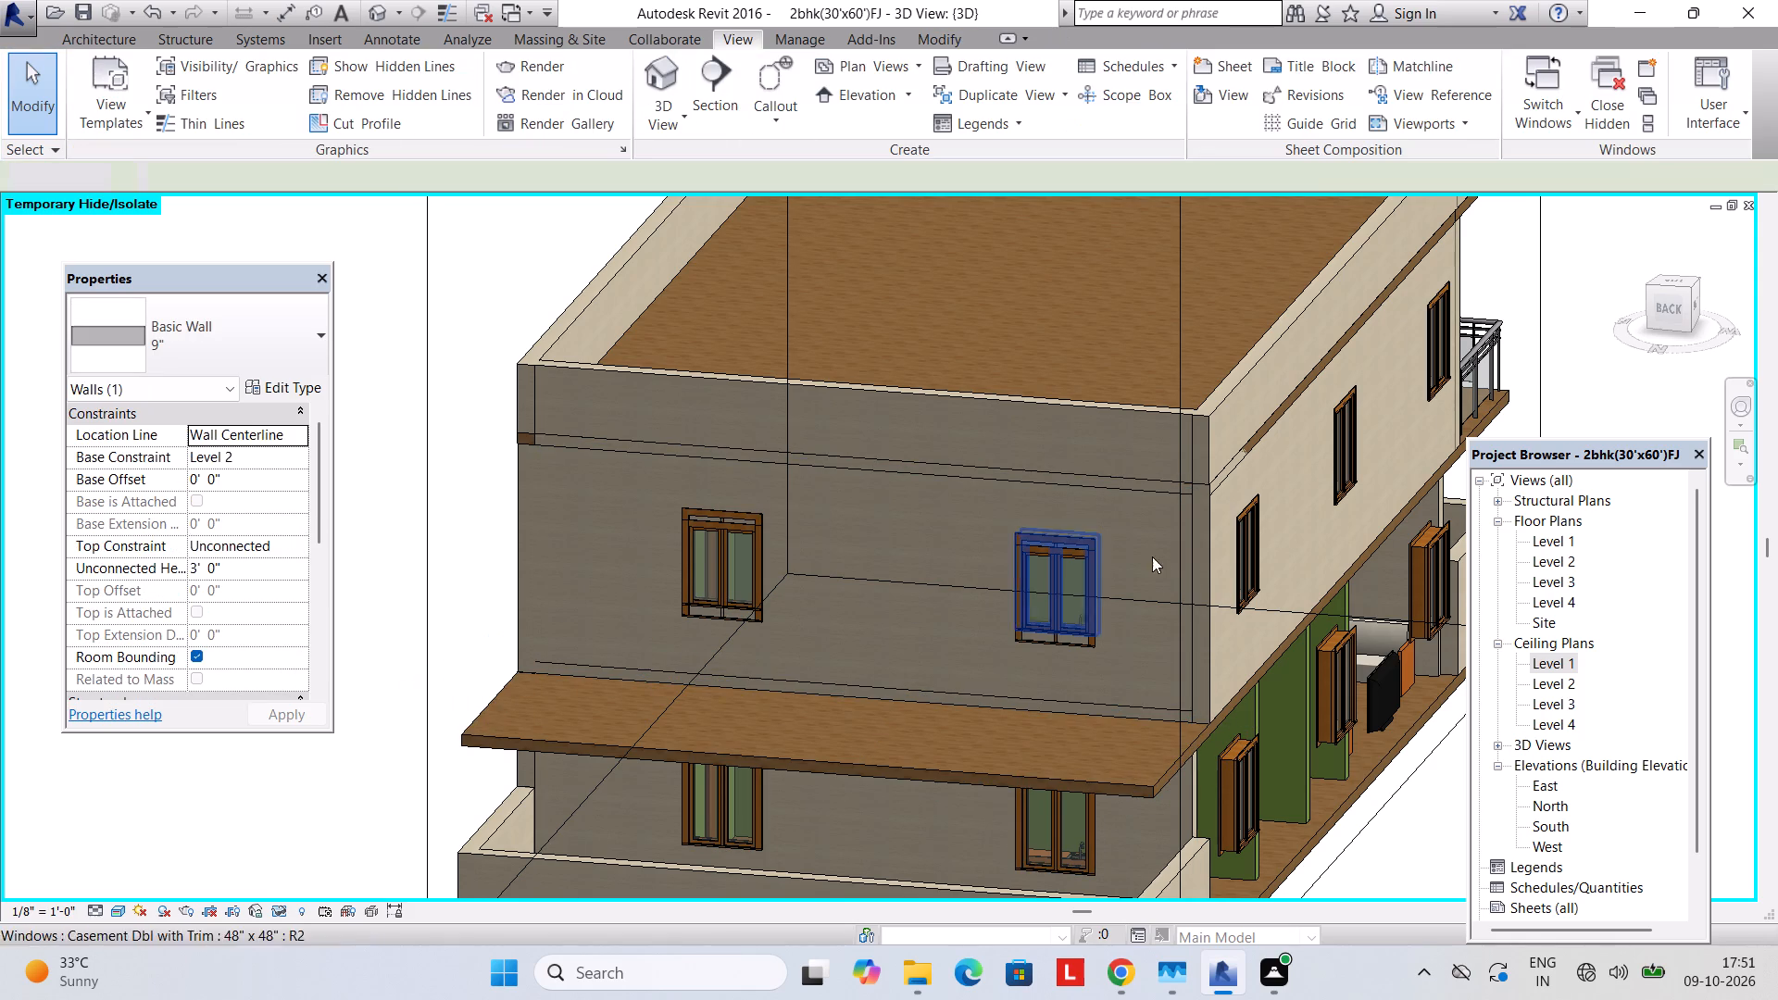
On Level 2, start a Guardrail - Pipe railing and sketch its 10' side line along the rear balcony's kitchen-side edge.
double_click(1554, 556)
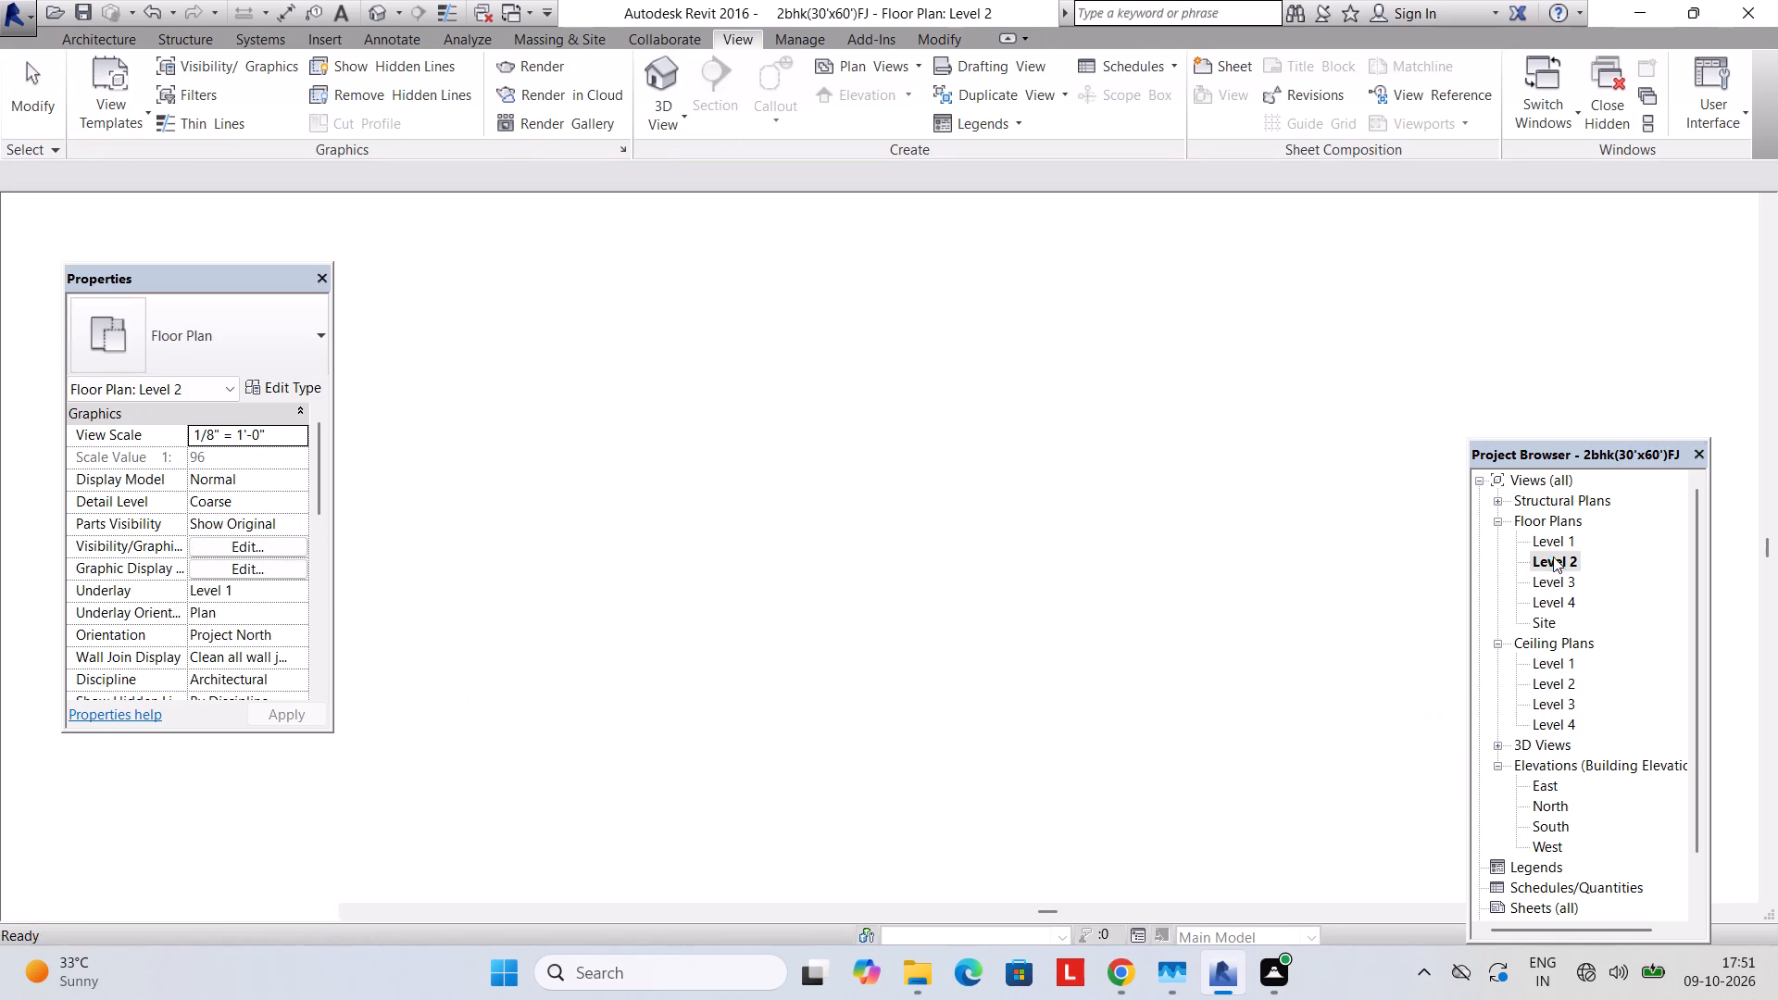
middle_click_drag(854, 478, 792, 750)
scroll(770, 577, "down", 6)
middle_click_drag(770, 472, 690, 771)
scroll(767, 491, "down", 1)
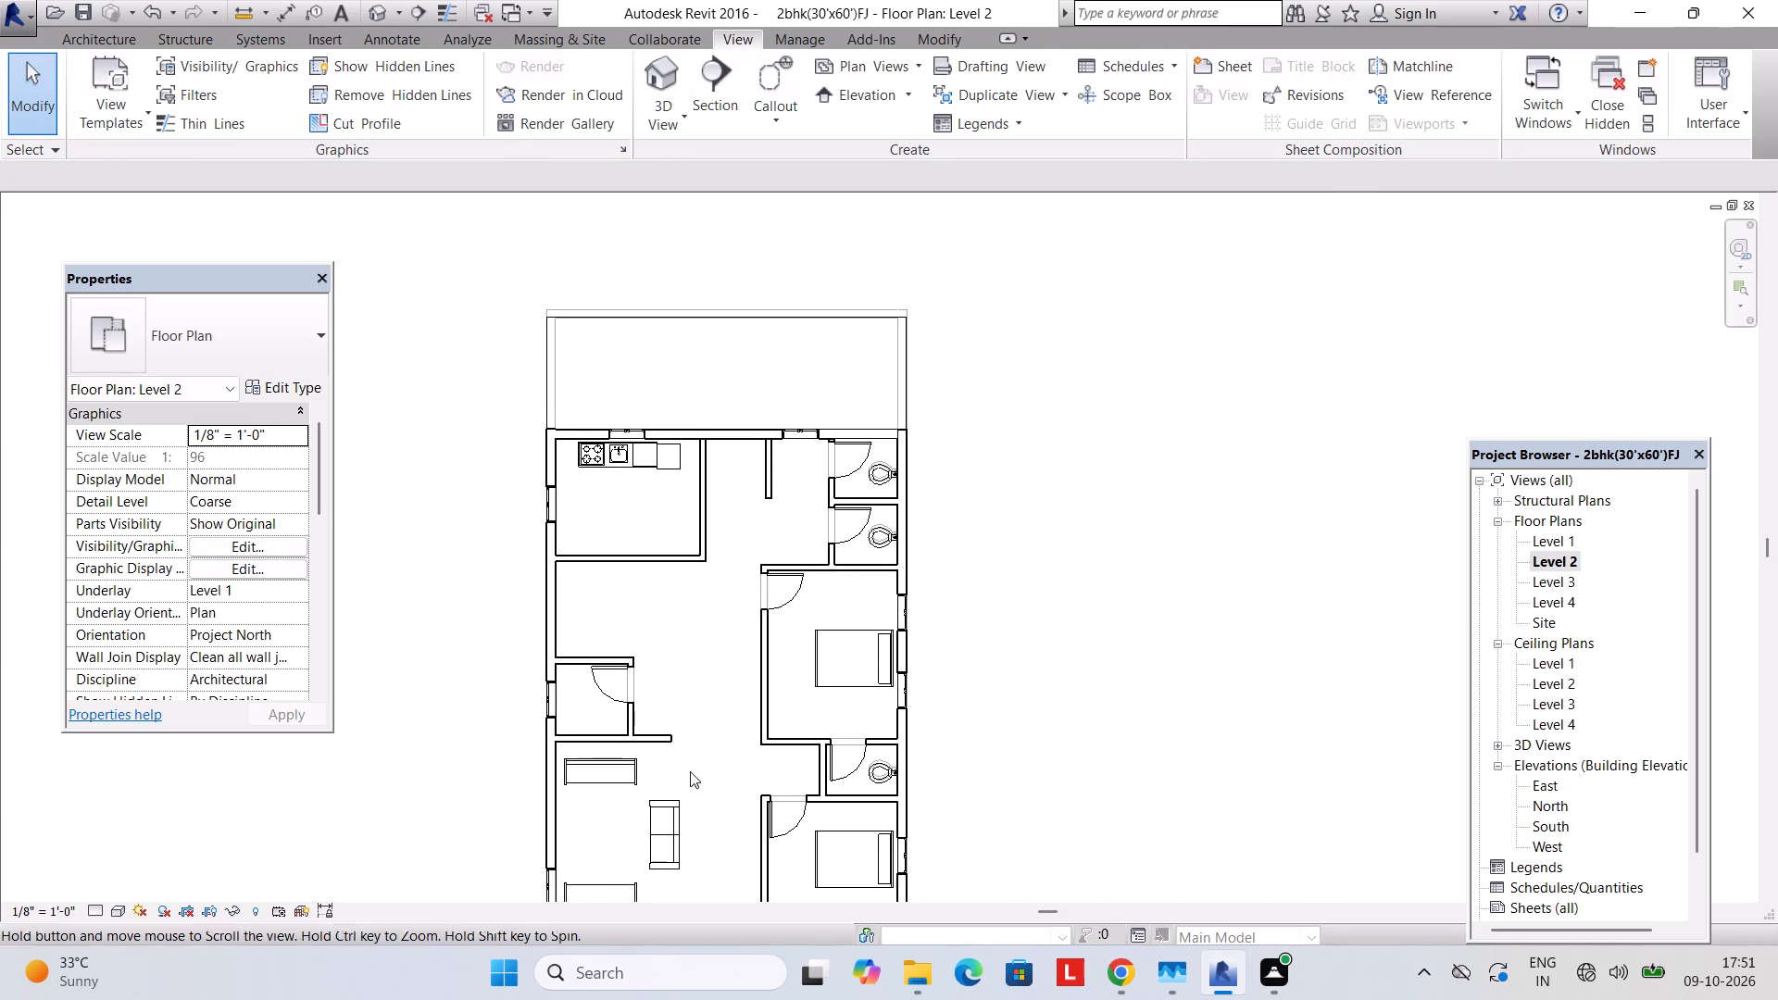
middle_click_drag(690, 771, 690, 781)
scroll(481, 411, "up", 1)
middle_click_drag(486, 419, 468, 492)
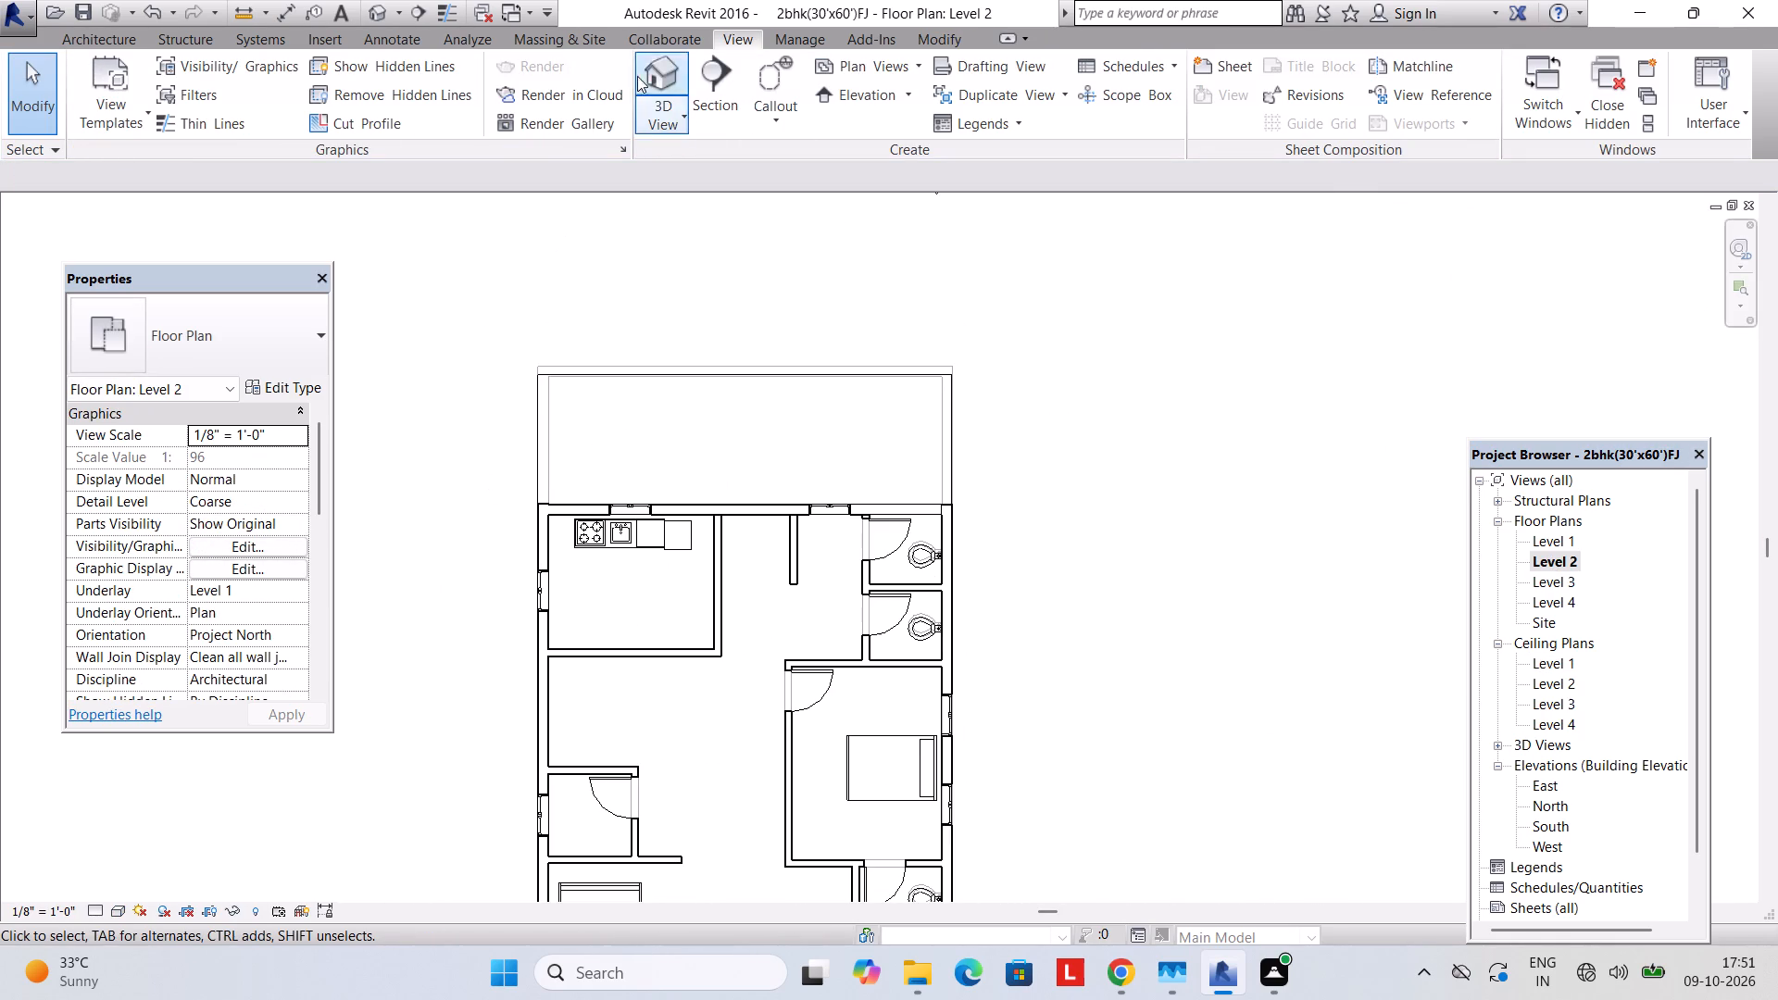
left_click(131, 44)
left_click(762, 93)
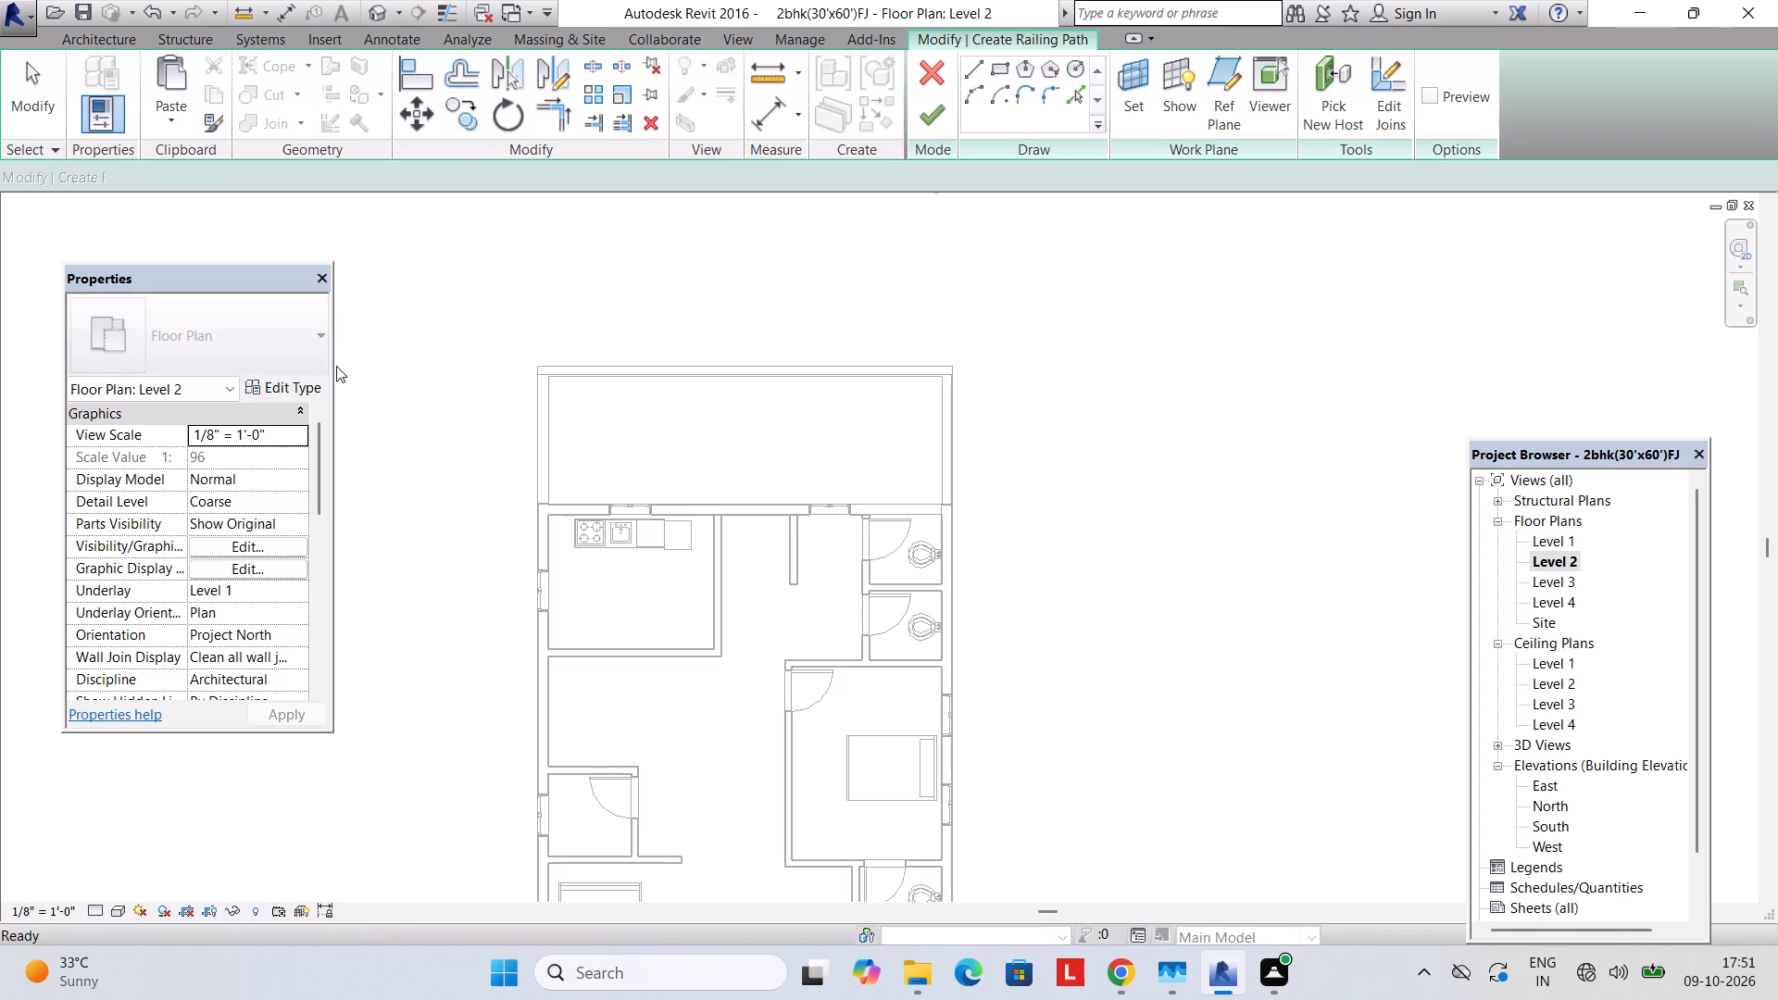
left_click(289, 336)
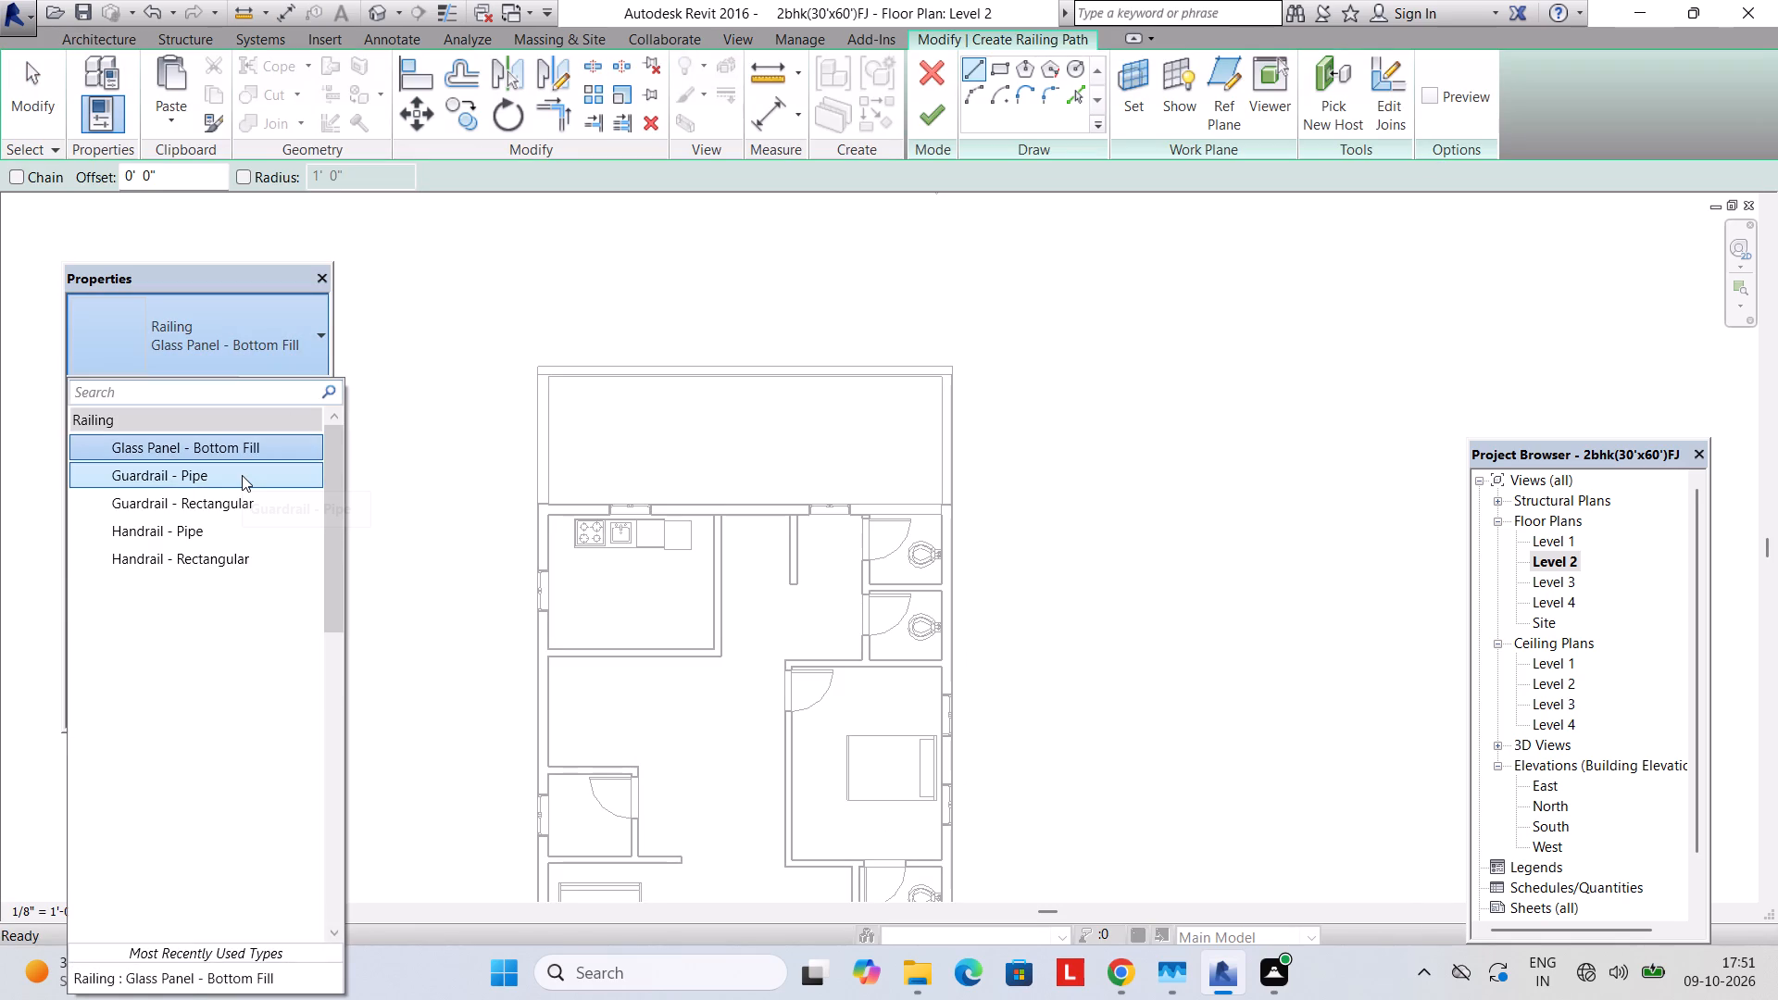
left_click(239, 475)
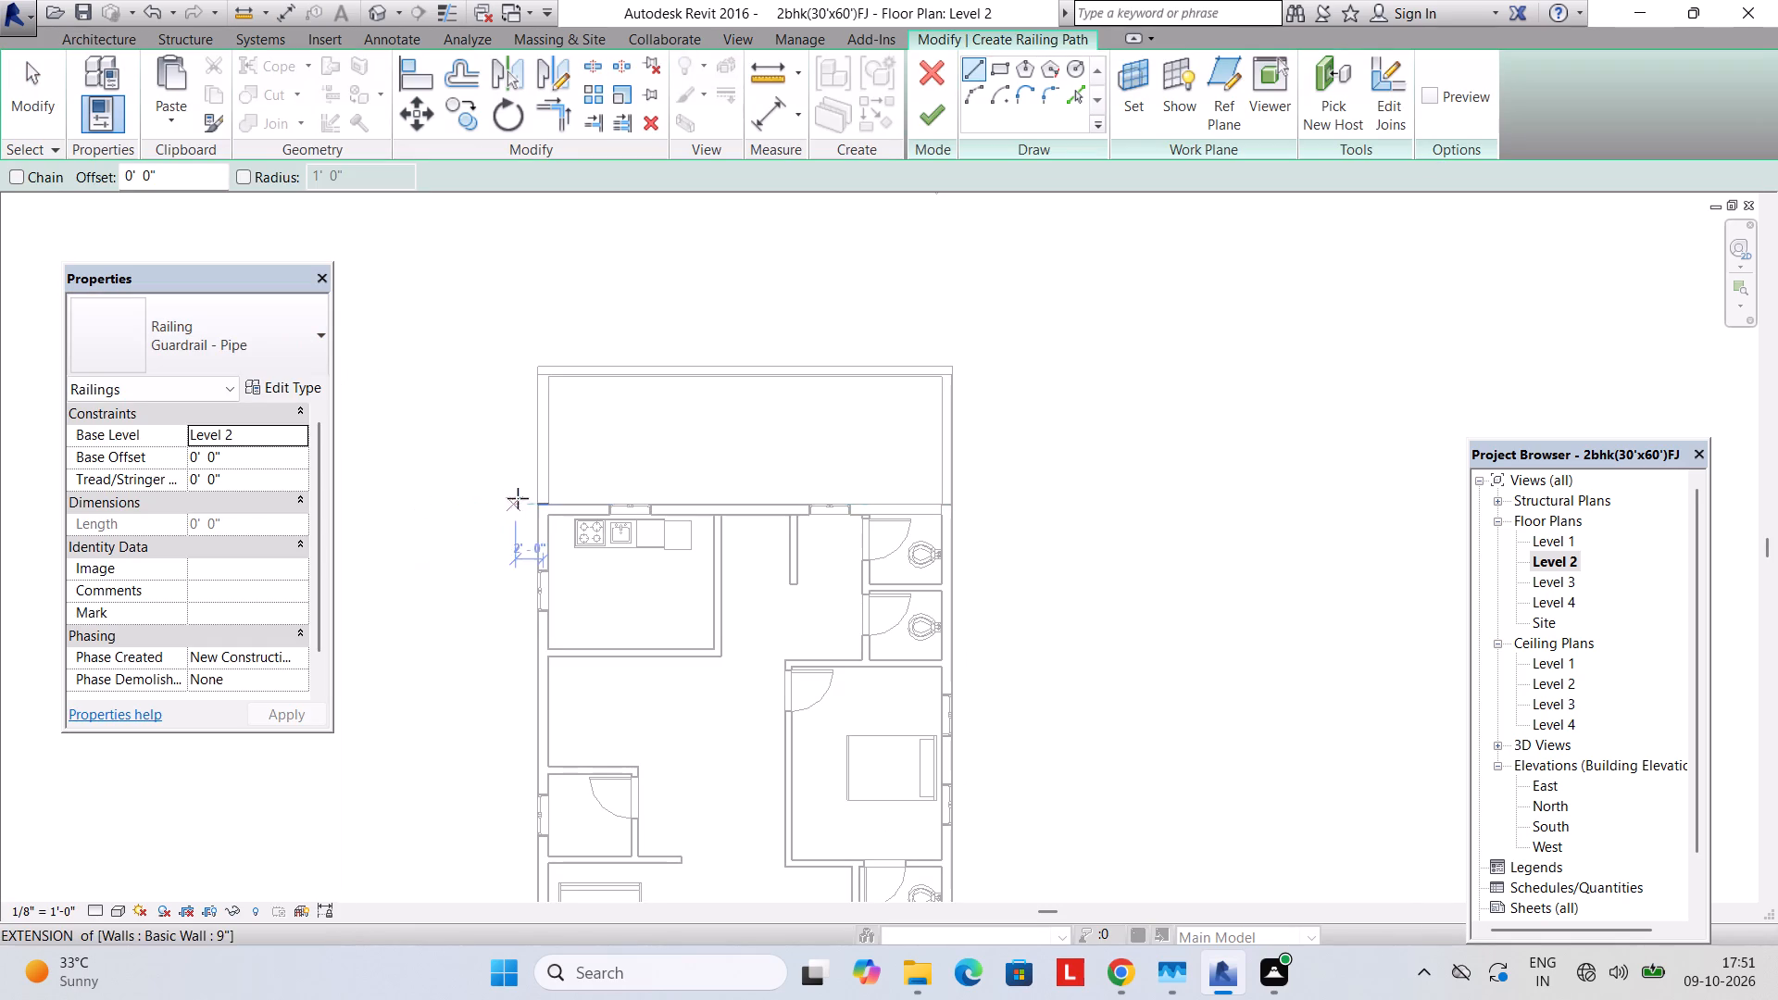
scroll(528, 489, "up", 5)
left_click(548, 518)
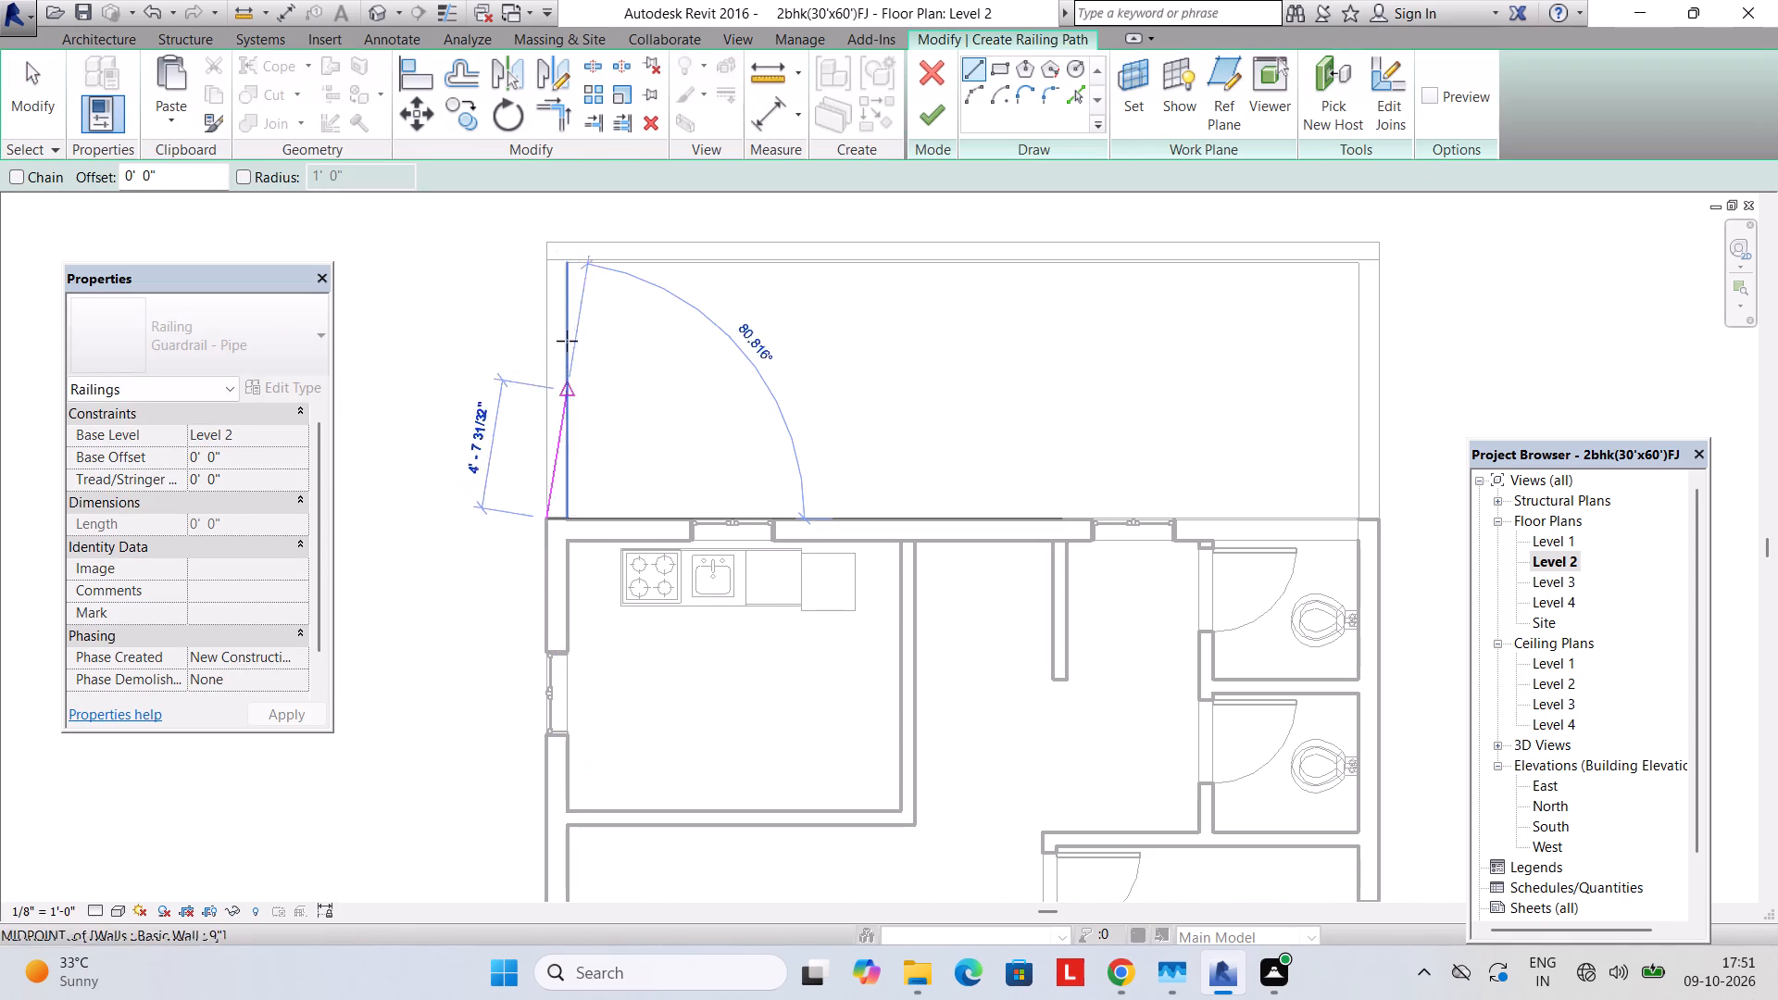
left_click(550, 241)
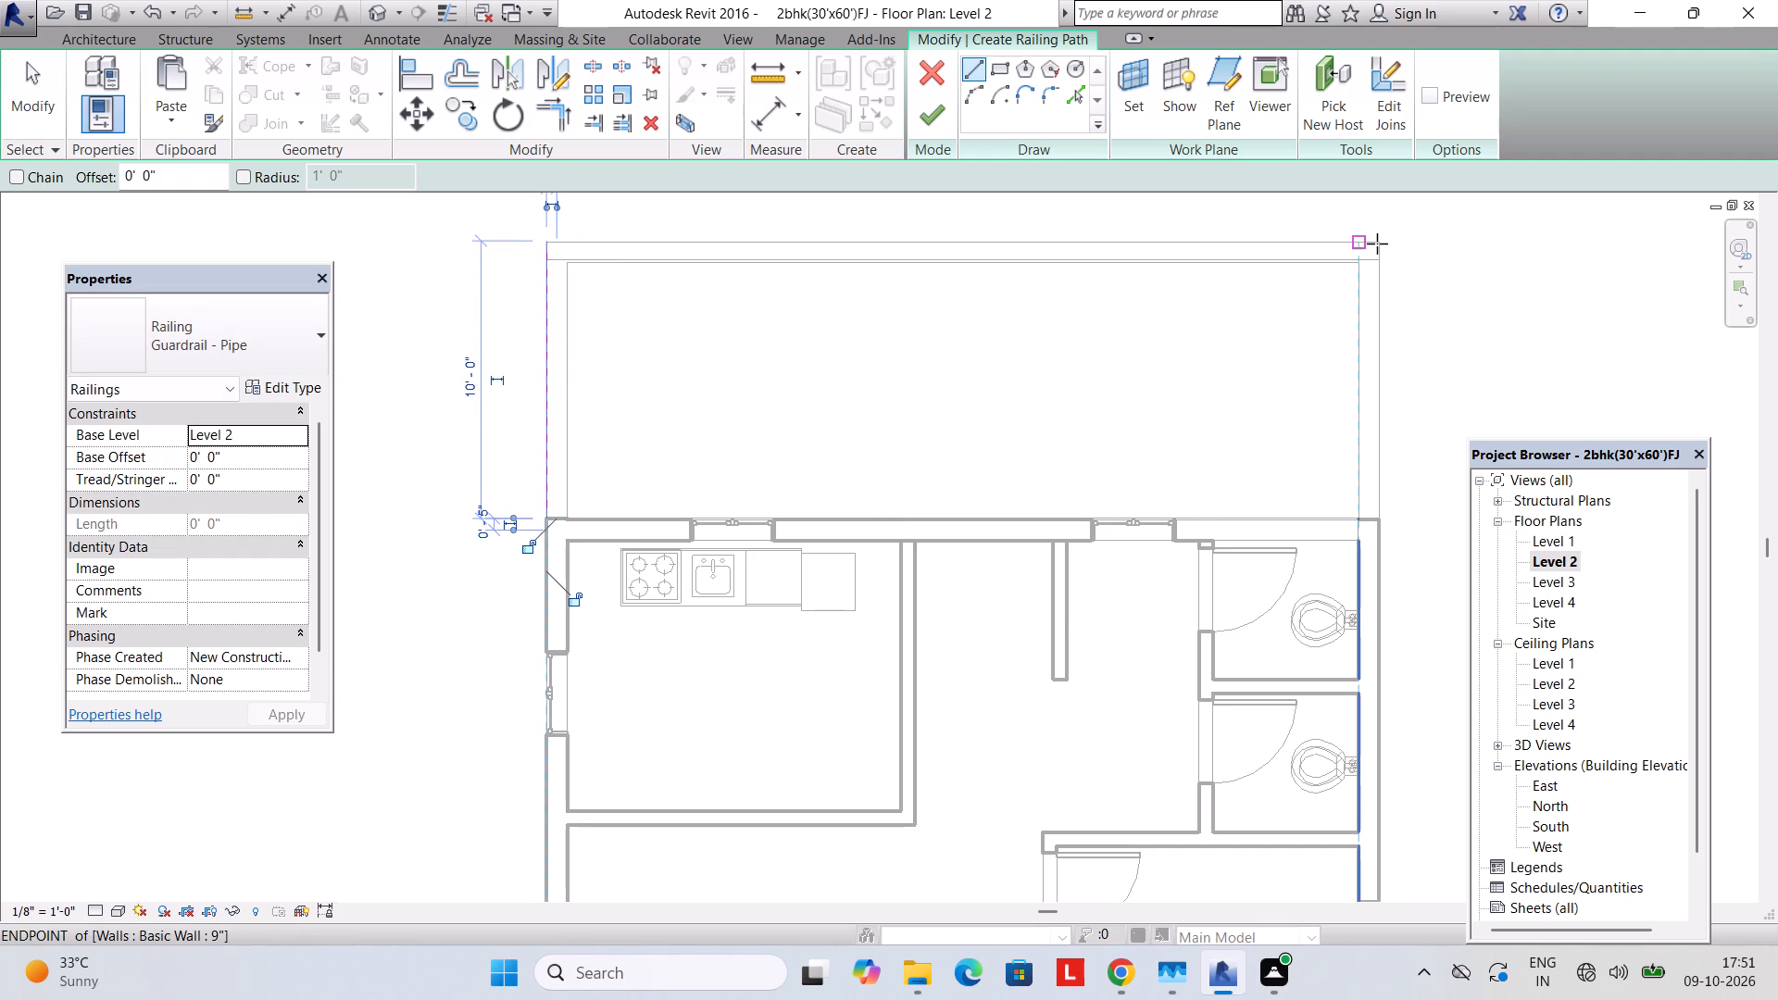
Sketch the 30' outer line and the 10' toilet-side line of the rear balcony railing and finish it.
scroll(593, 273, "up", 5)
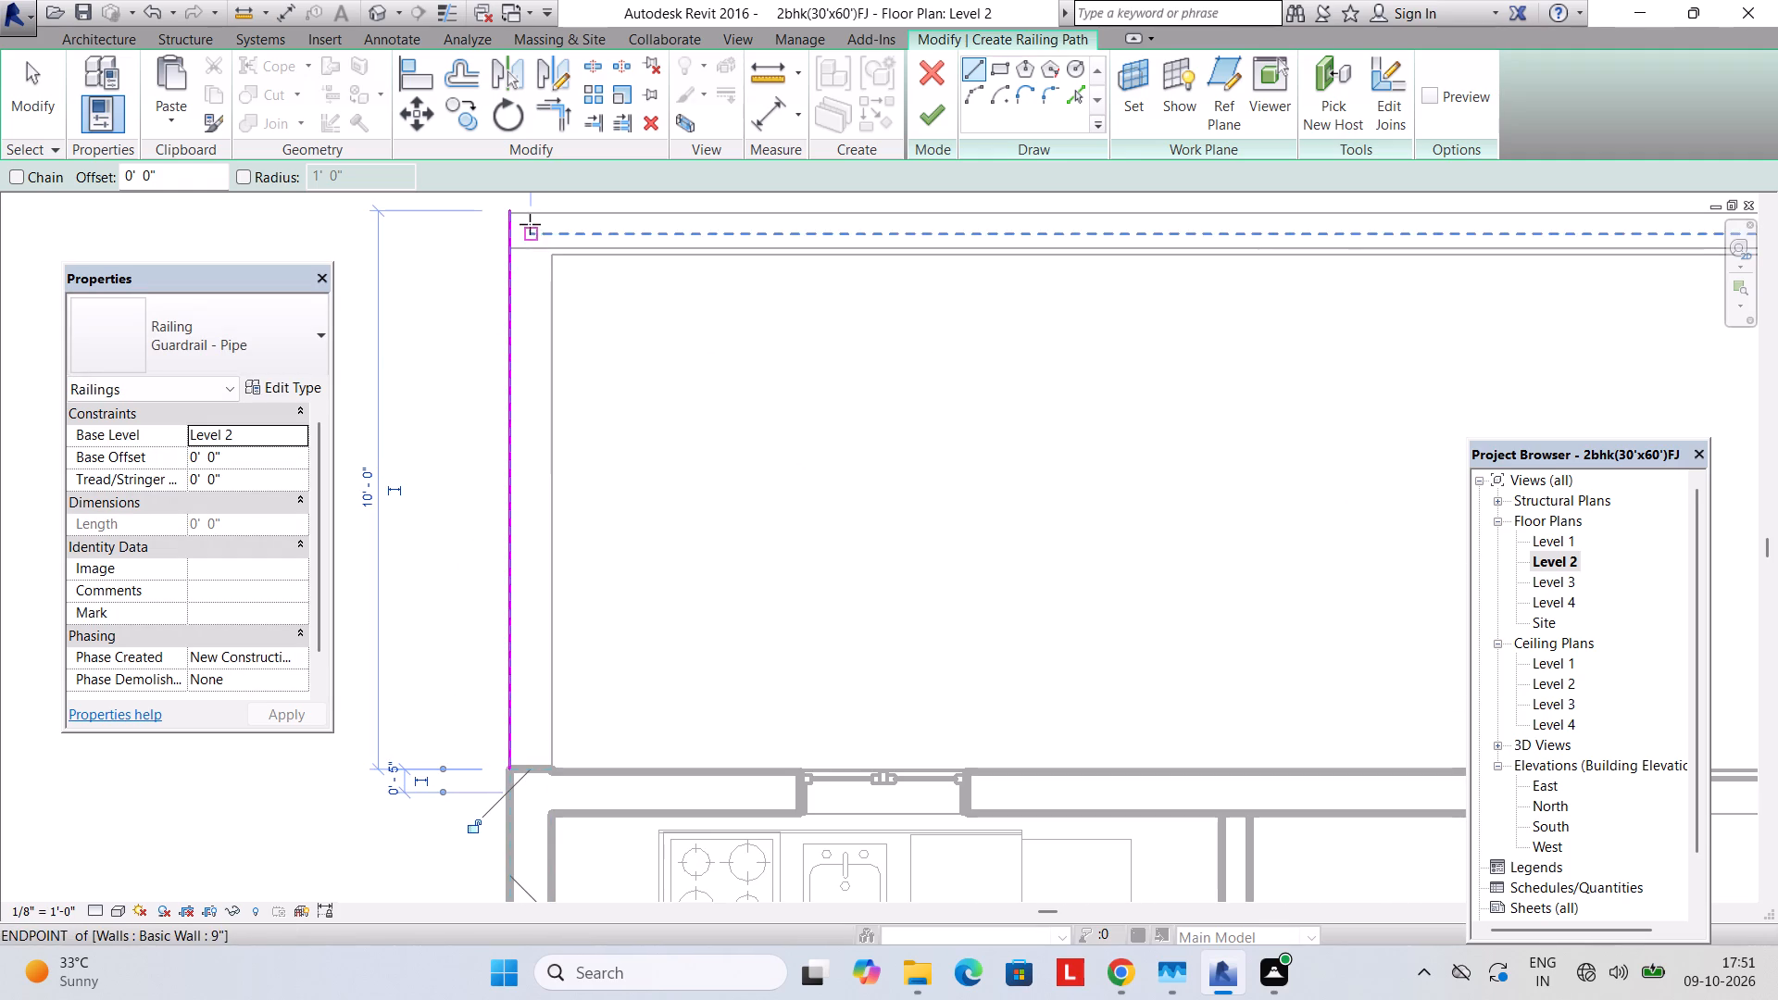
left_click_drag(512, 213, 536, 220)
middle_click_drag(1054, 227, 505, 333)
scroll(730, 317, "down", 2)
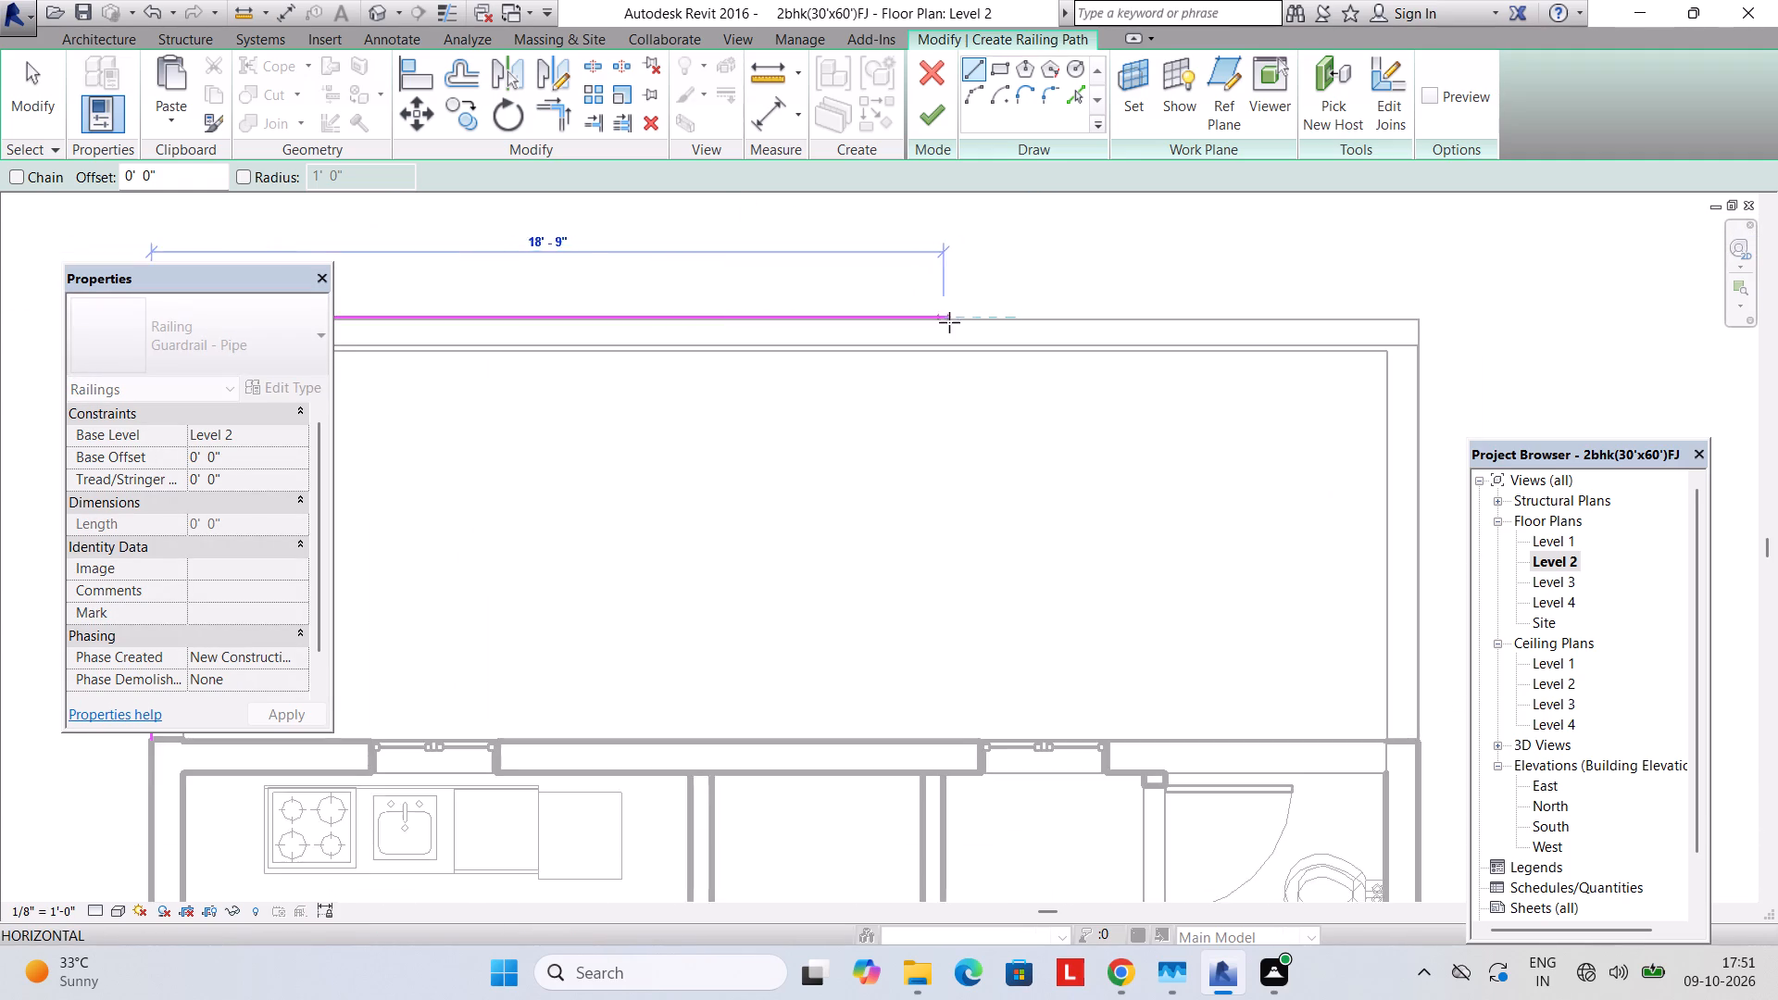
scroll(958, 320, "down", 3)
left_click(1258, 320)
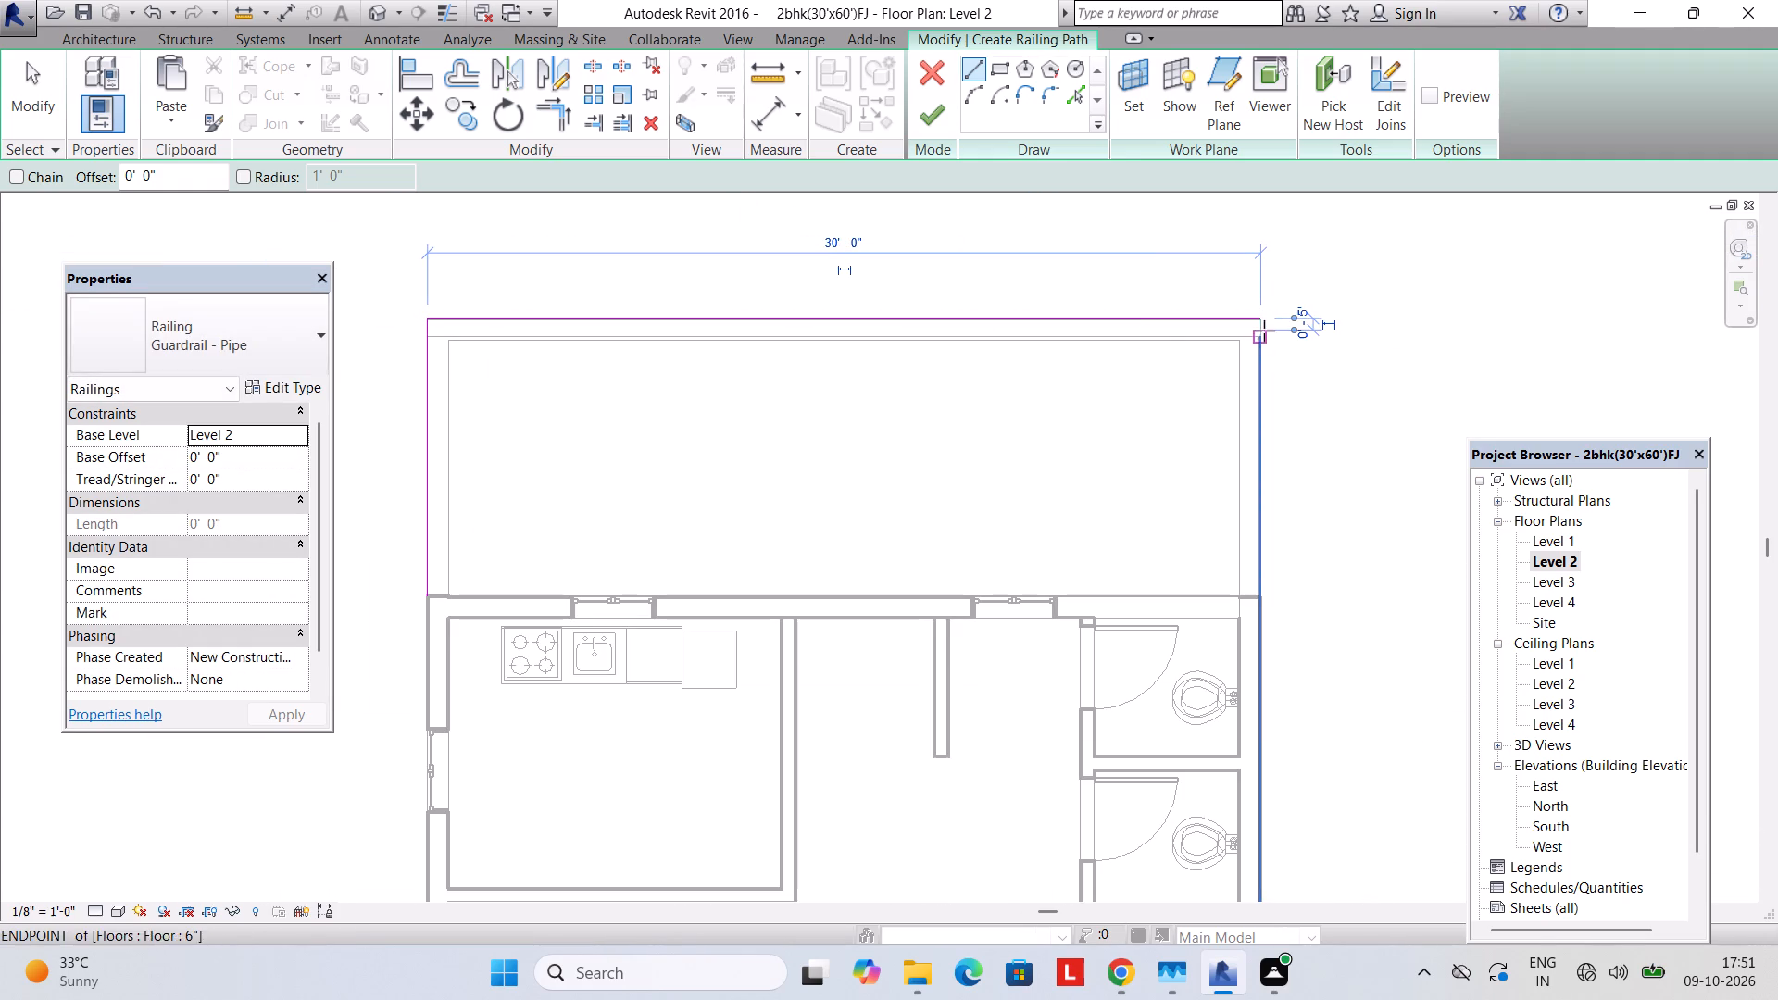
left_click_drag(1264, 319, 1264, 328)
left_click(1257, 596)
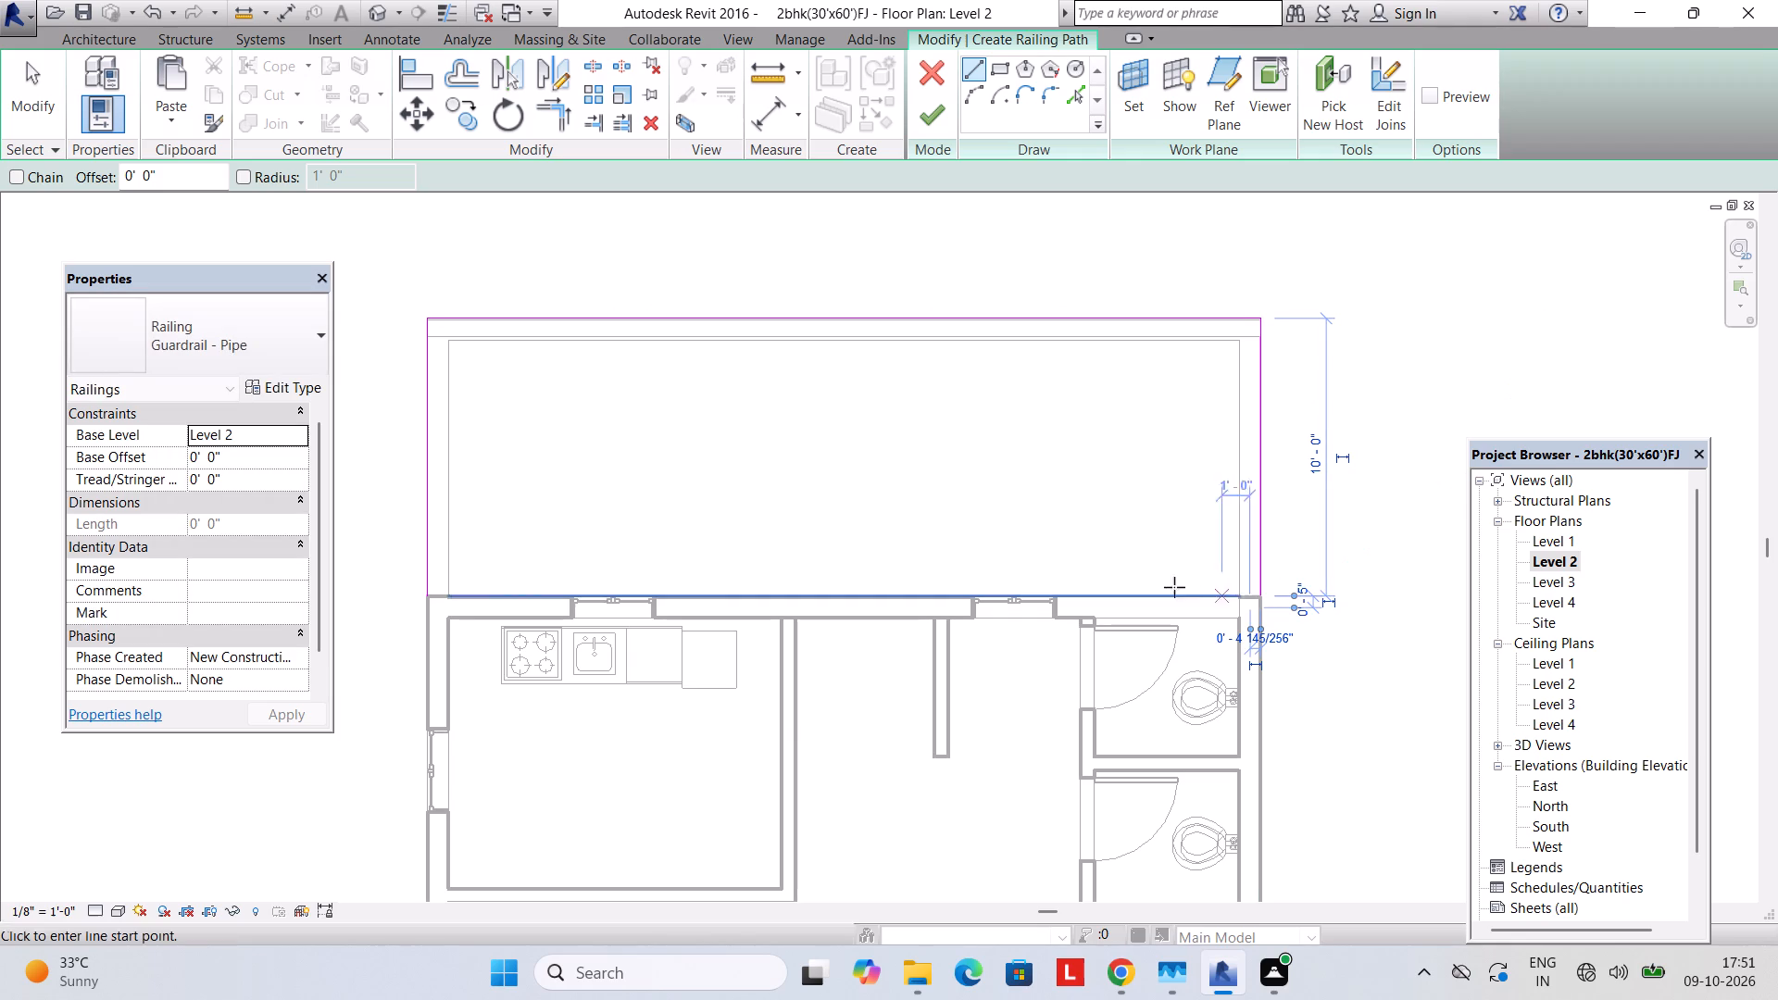
left_click(919, 128)
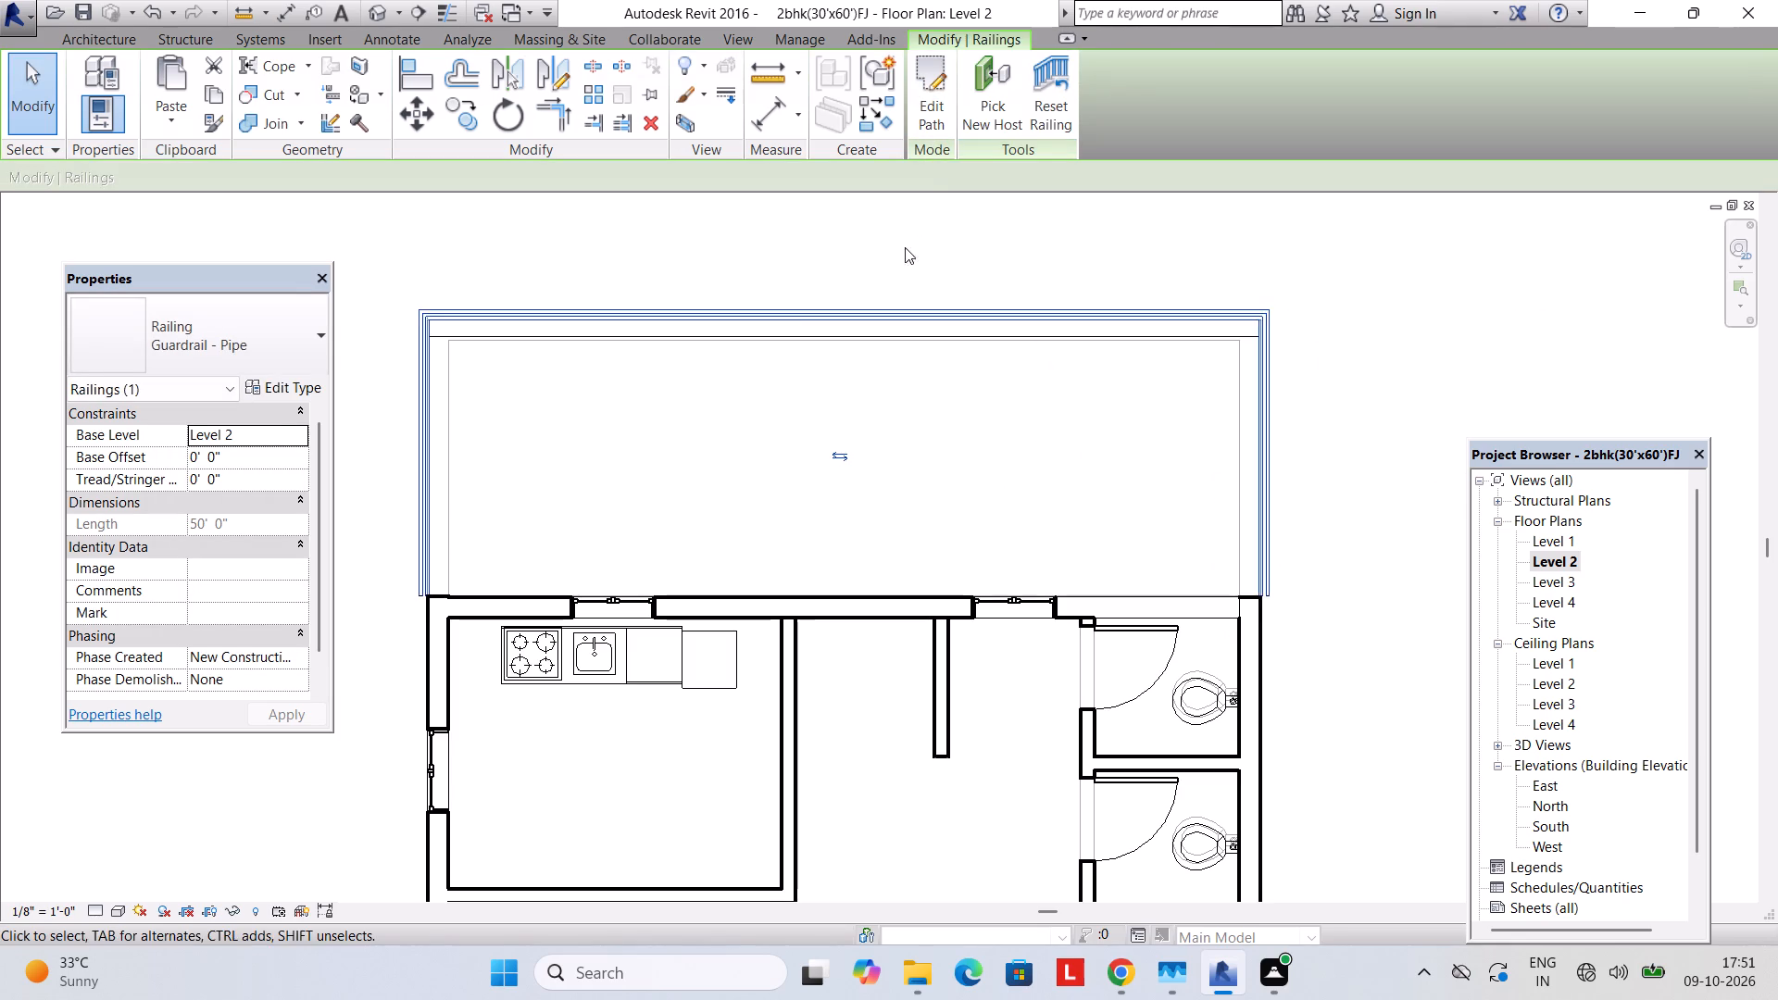
Flip the rear balcony railing so its rails sit on the inner side of the path.
left_click(805, 305)
left_click(844, 461)
scroll(793, 325, "up", 2)
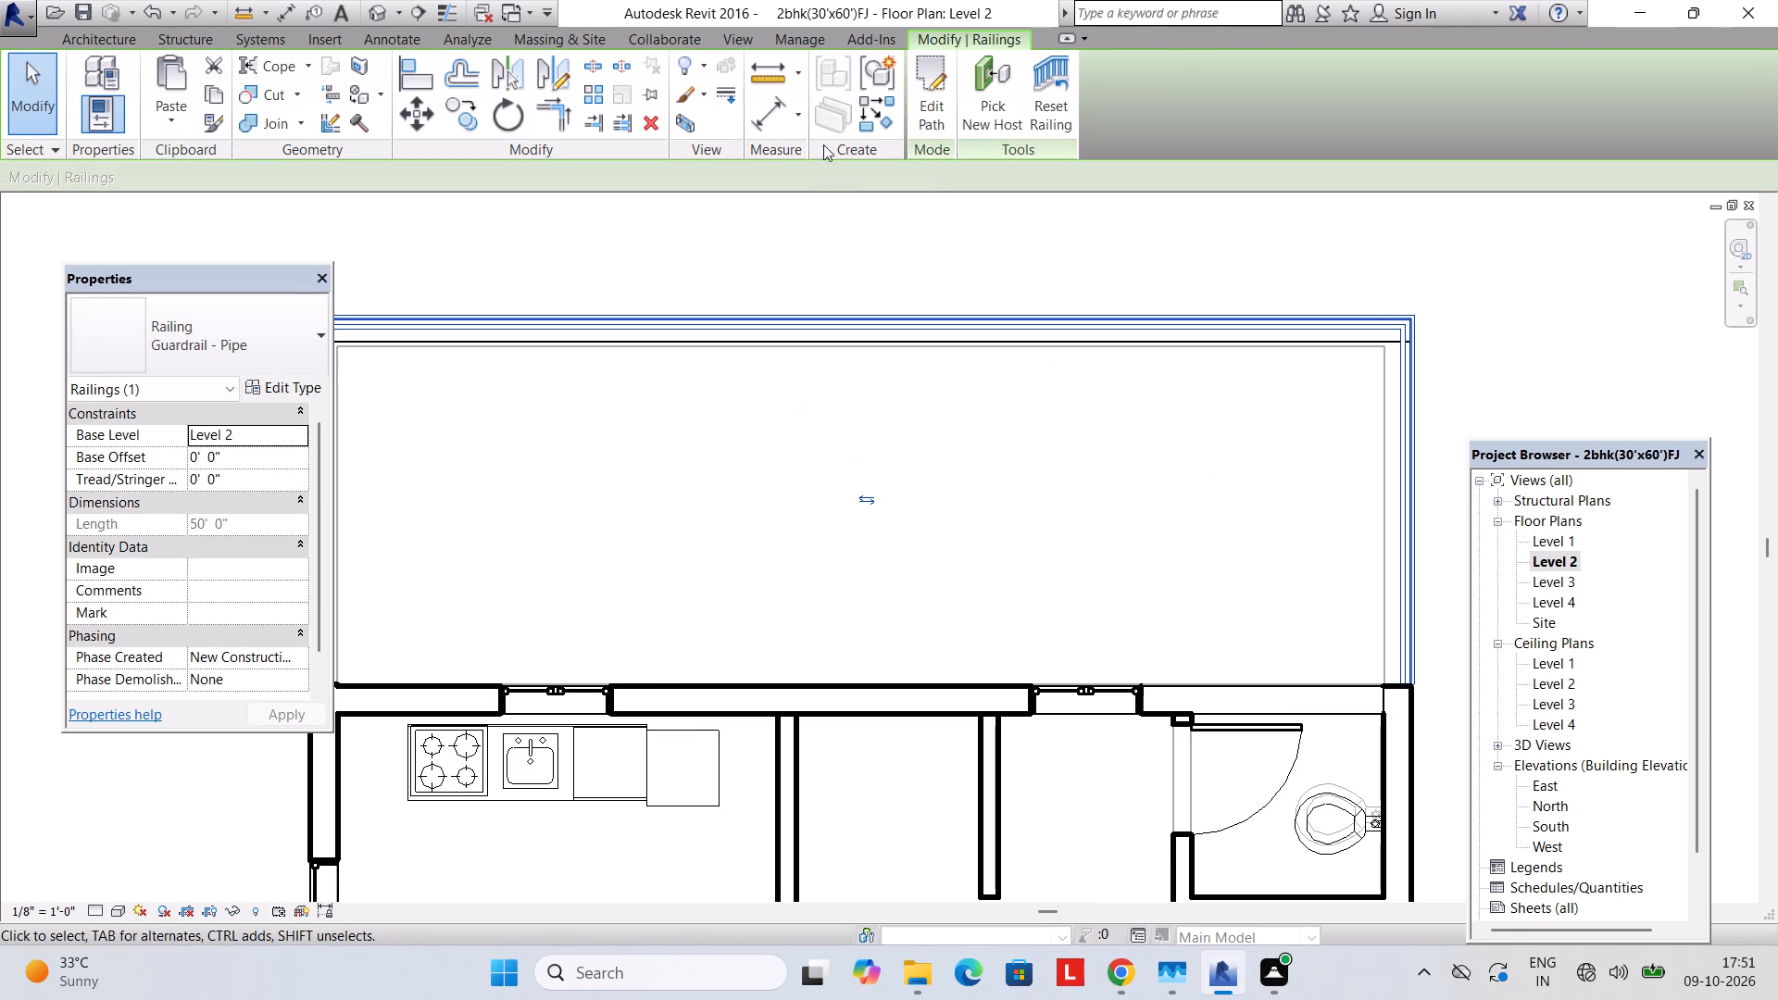
key("Escape")
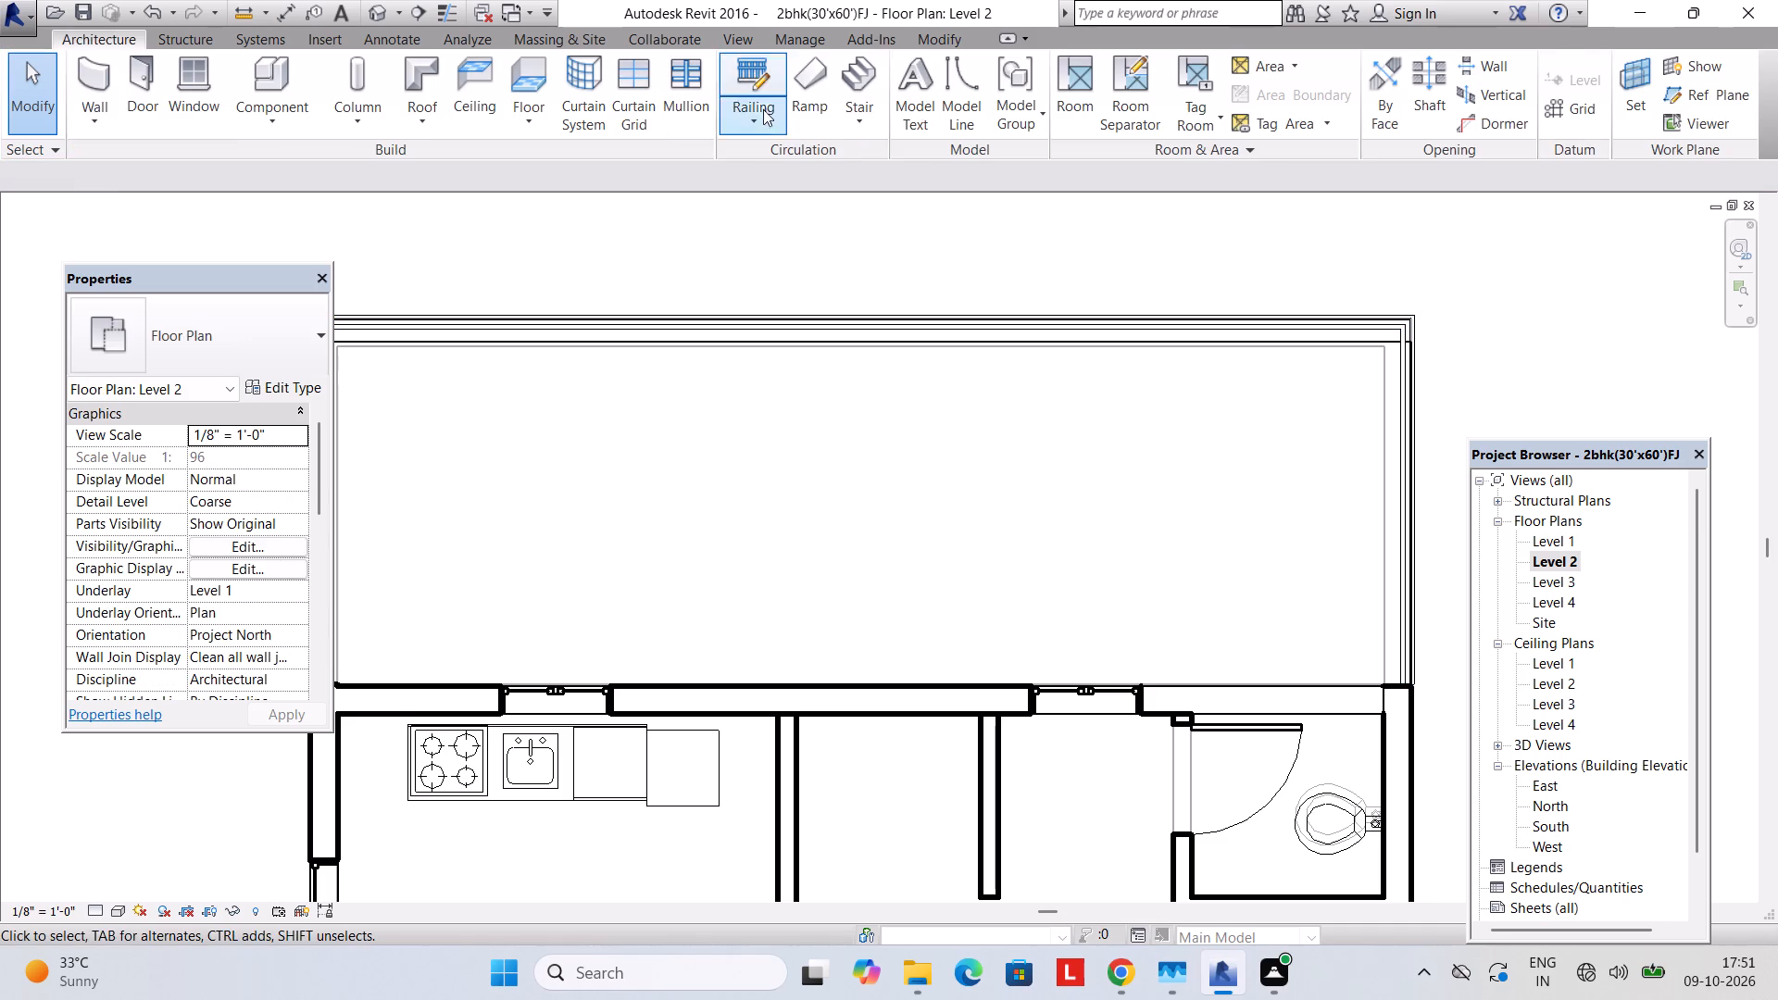
Examine the rear balcony railing in 3D from the rear and side, along with the house's overall exterior.
left_click(725, 43)
left_click(669, 112)
left_click(673, 139)
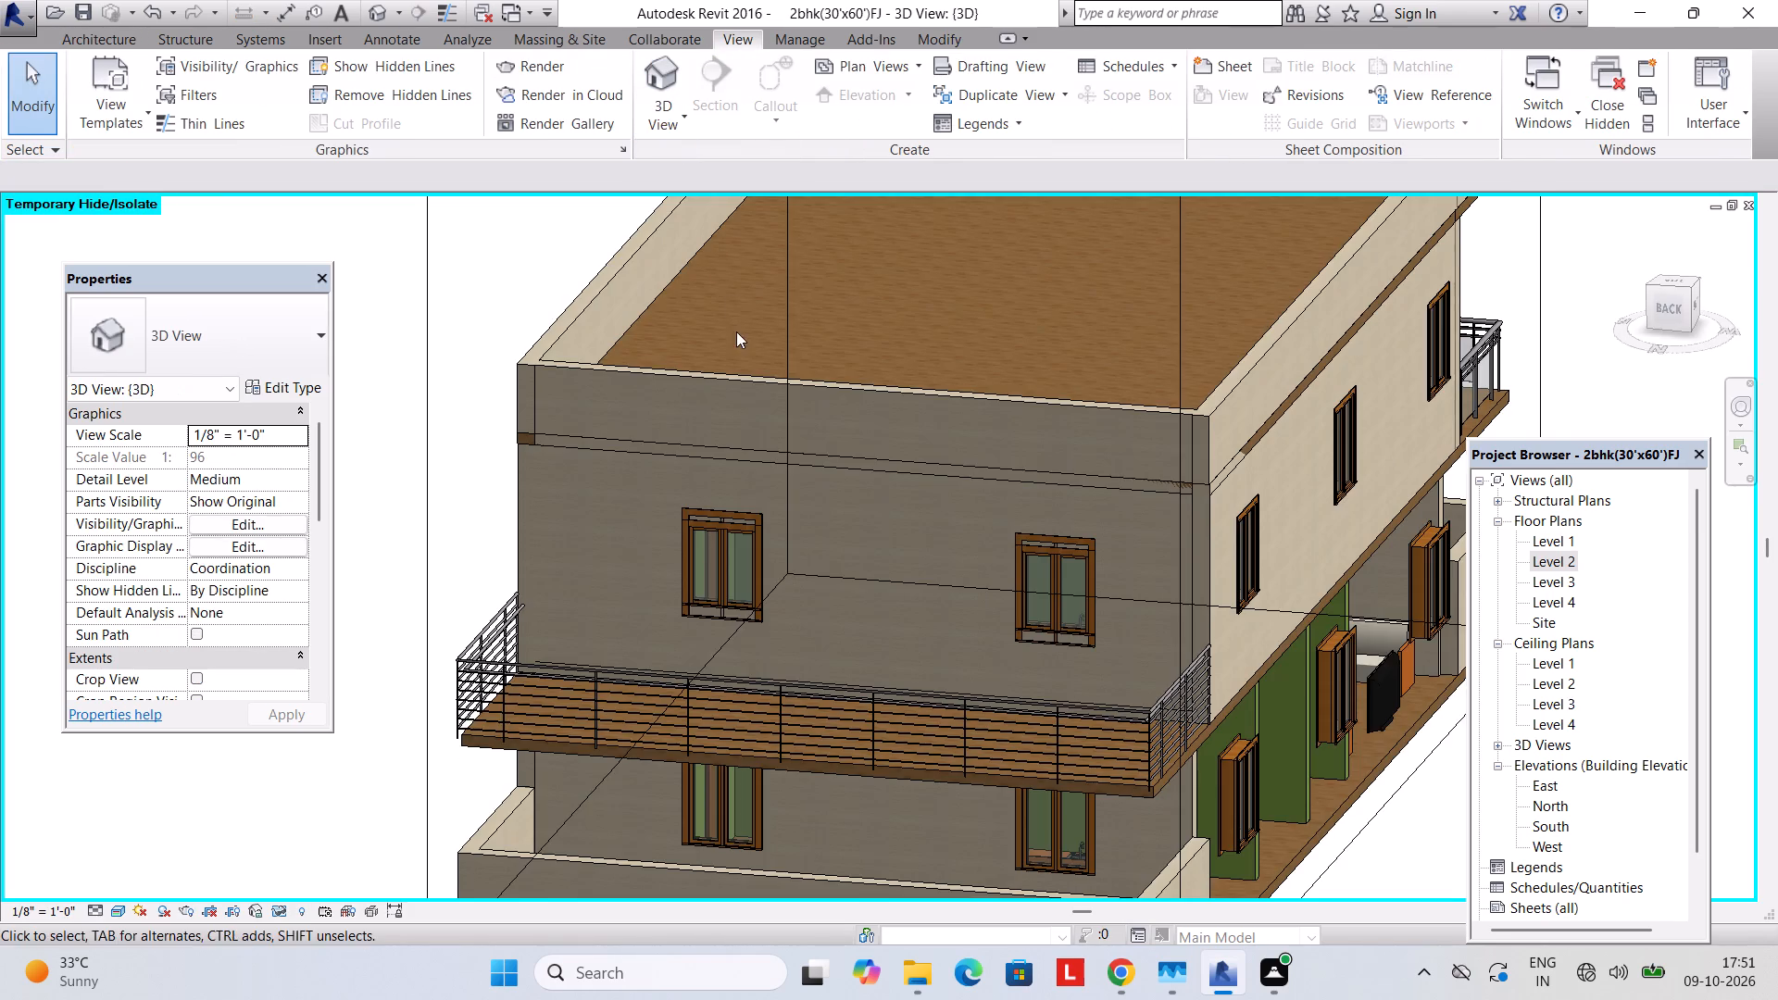
middle_click_drag(785, 479, 722, 408)
scroll(717, 421, "down", 5)
middle_click_drag(723, 461, 664, 535, "shift")
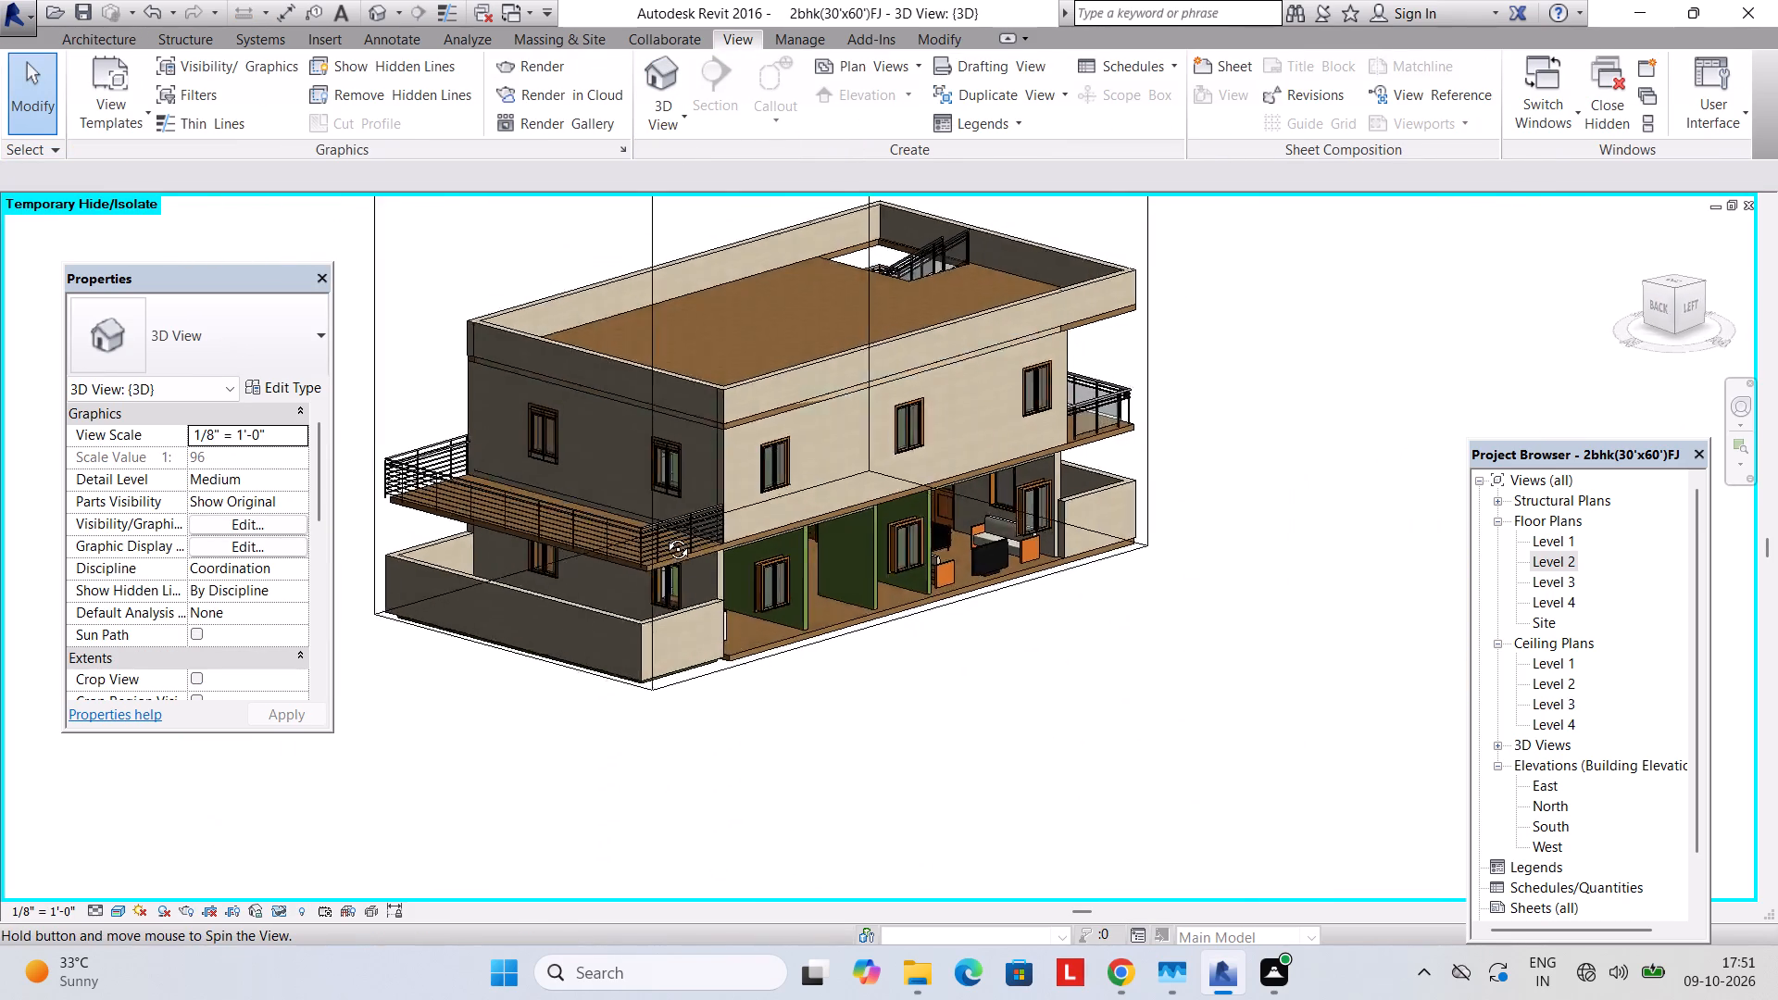
middle_click_drag(664, 535, 407, 506, "shift")
middle_click_drag(611, 422, 578, 637)
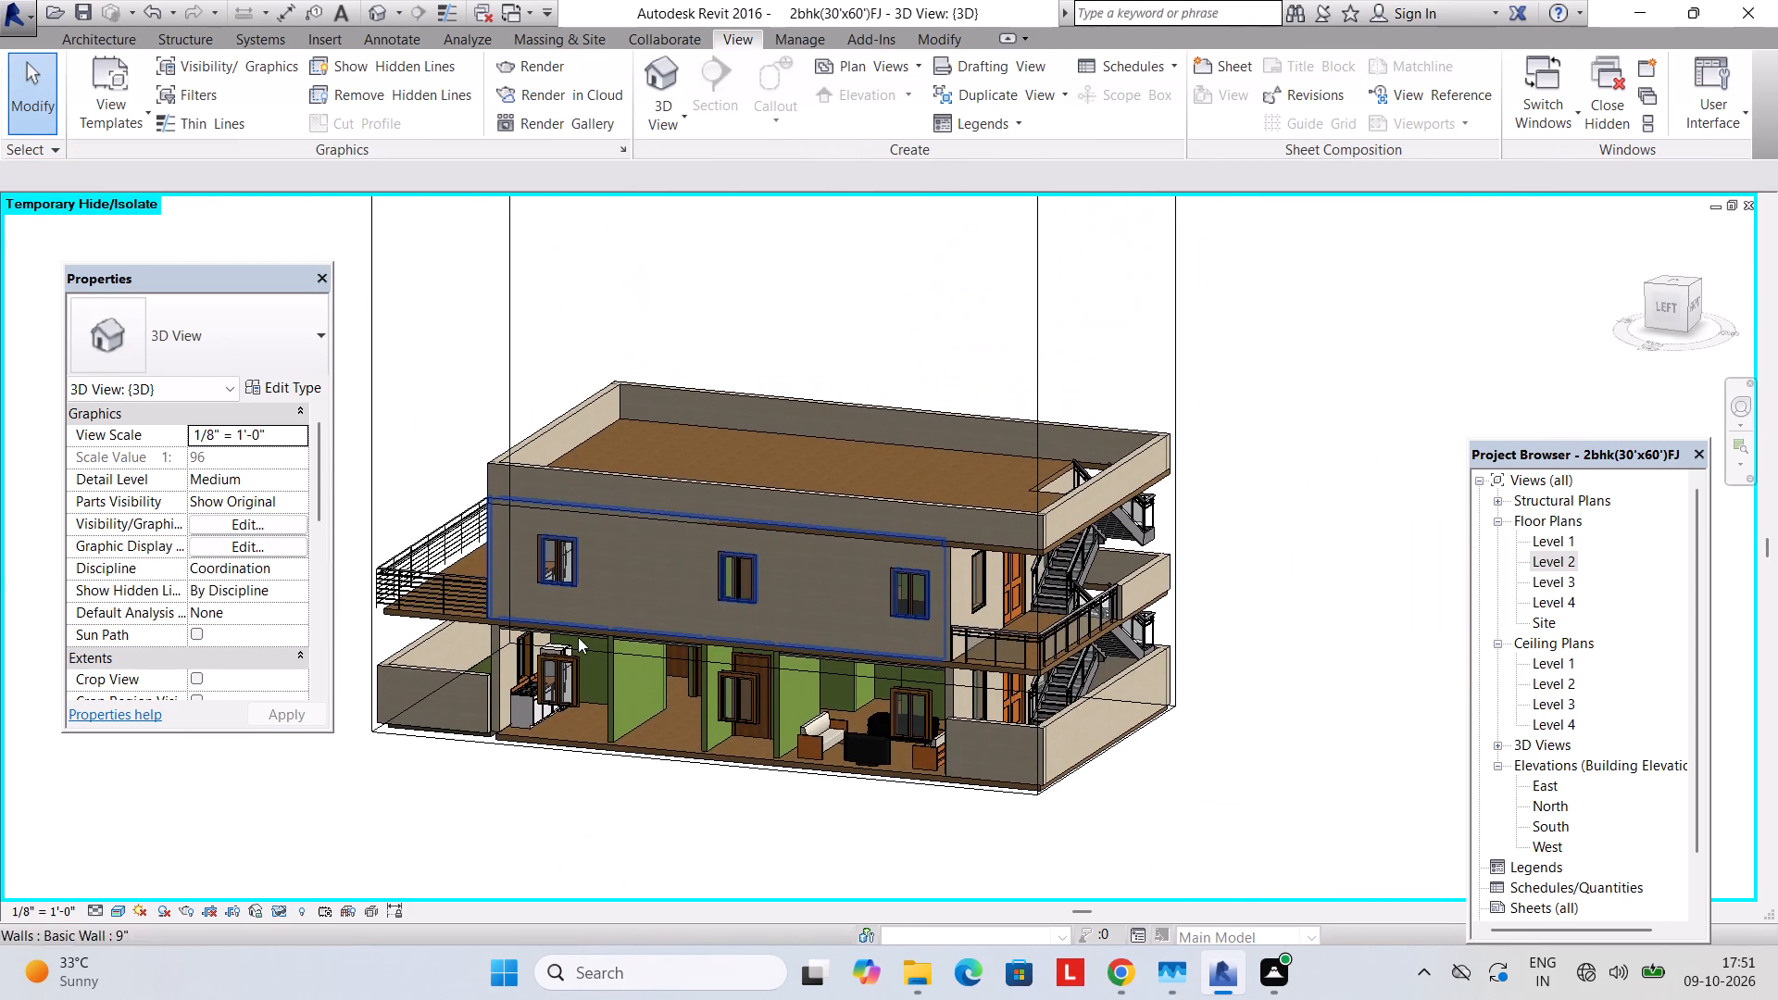
middle_click_drag(593, 606, 456, 578, "shift")
scroll(726, 650, "down", 1, "shift")
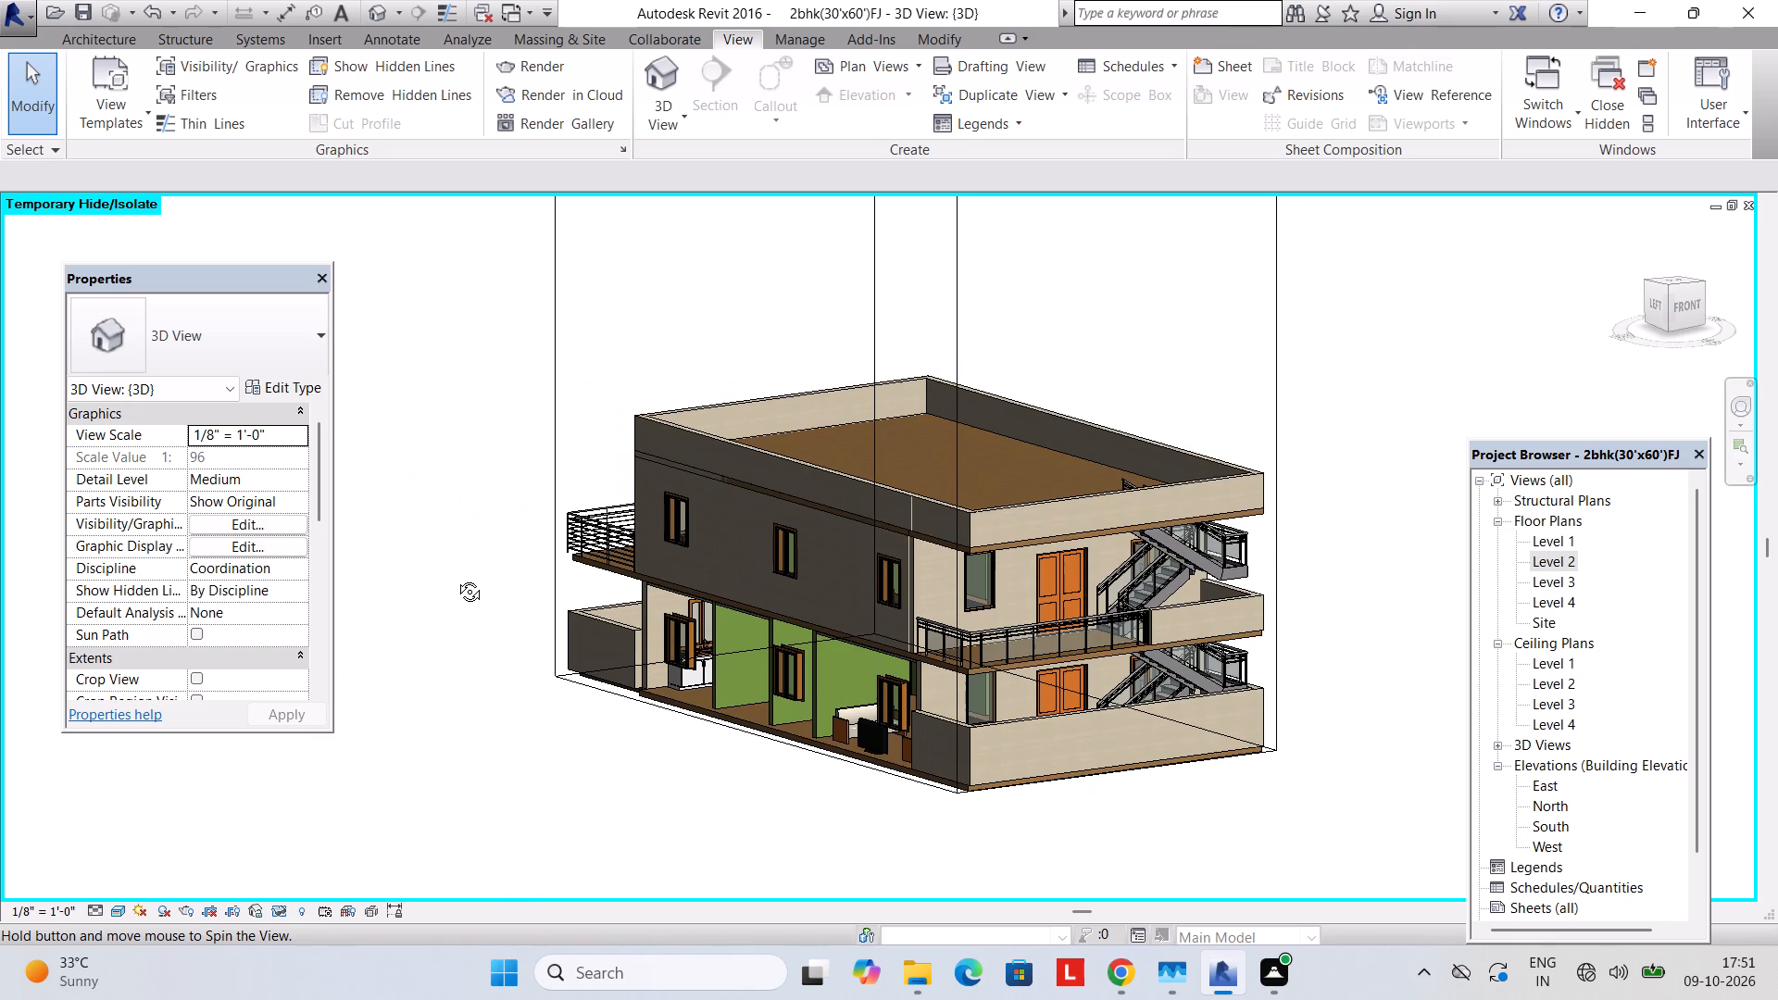
middle_click_drag(456, 578, 940, 571, "shift")
scroll(883, 665, "up", 7)
middle_click_drag(826, 709, 795, 469)
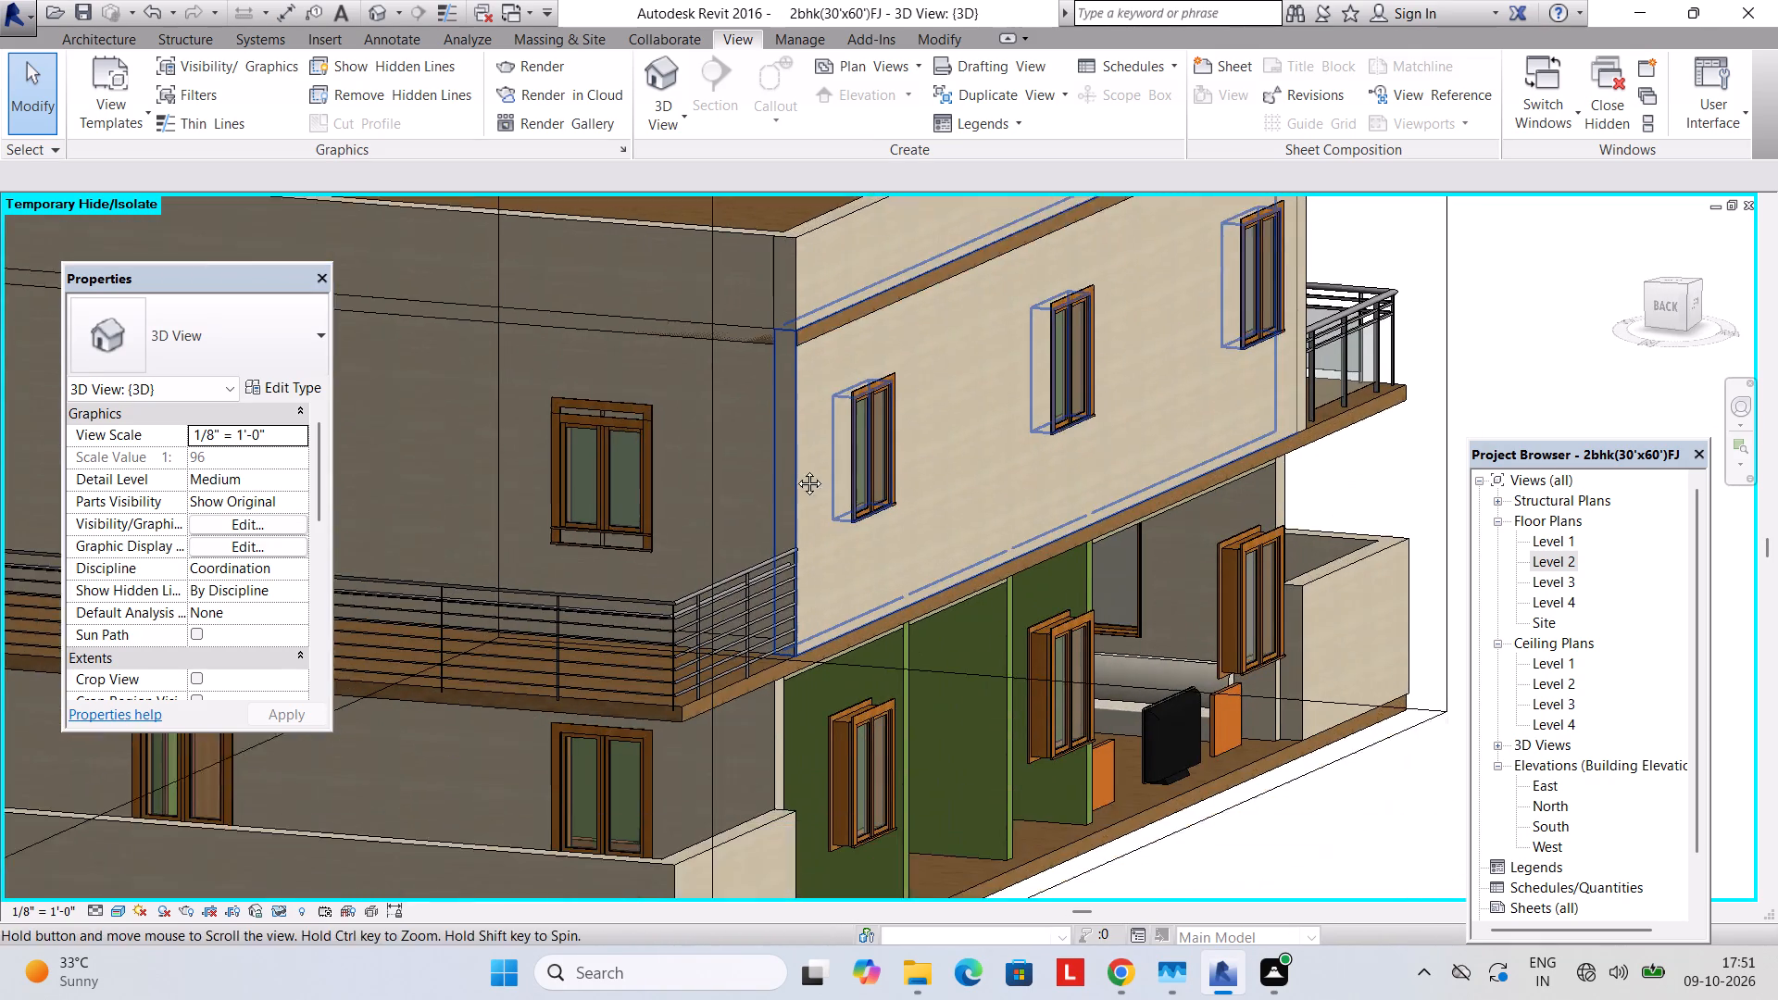
middle_click_drag(795, 469, 797, 464)
scroll(766, 569, "up", 3)
middle_click_drag(709, 598, 750, 481)
middle_click_drag(746, 538, 621, 531, "shift")
middle_click_drag(509, 473, 1358, 533)
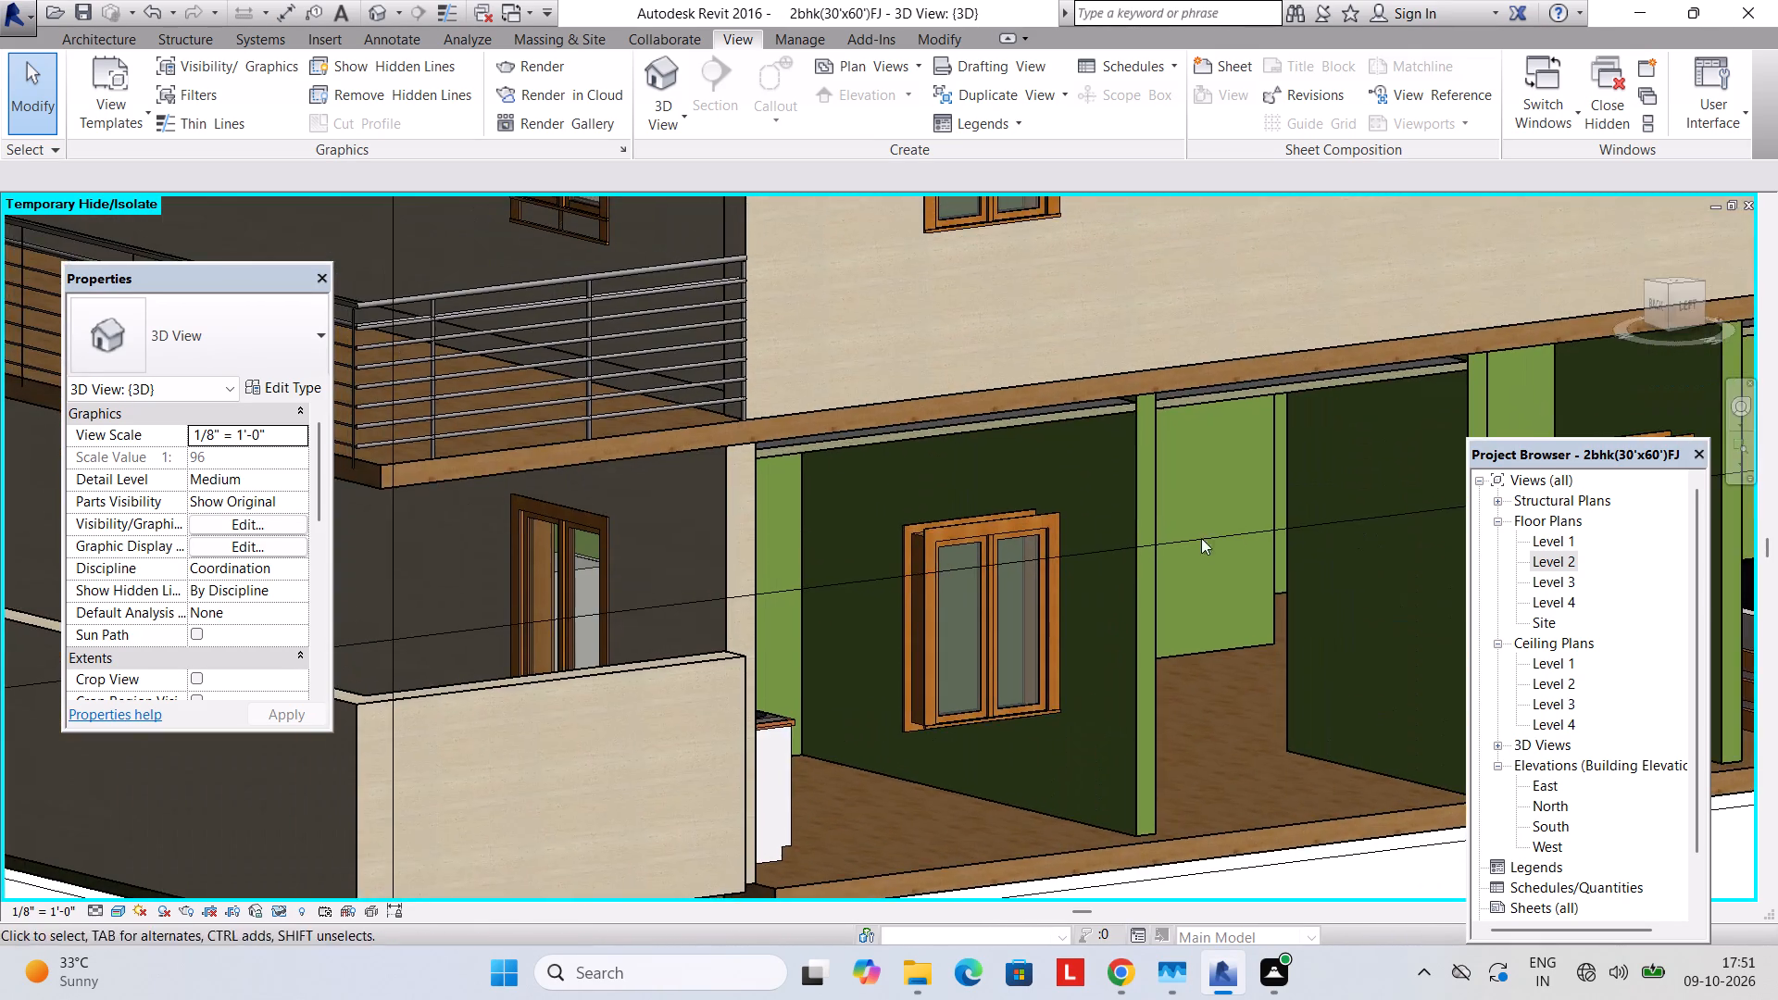
middle_click_drag(754, 456, 1113, 569)
middle_click_drag(1083, 581, 945, 594)
middle_click_drag(758, 441, 1389, 600)
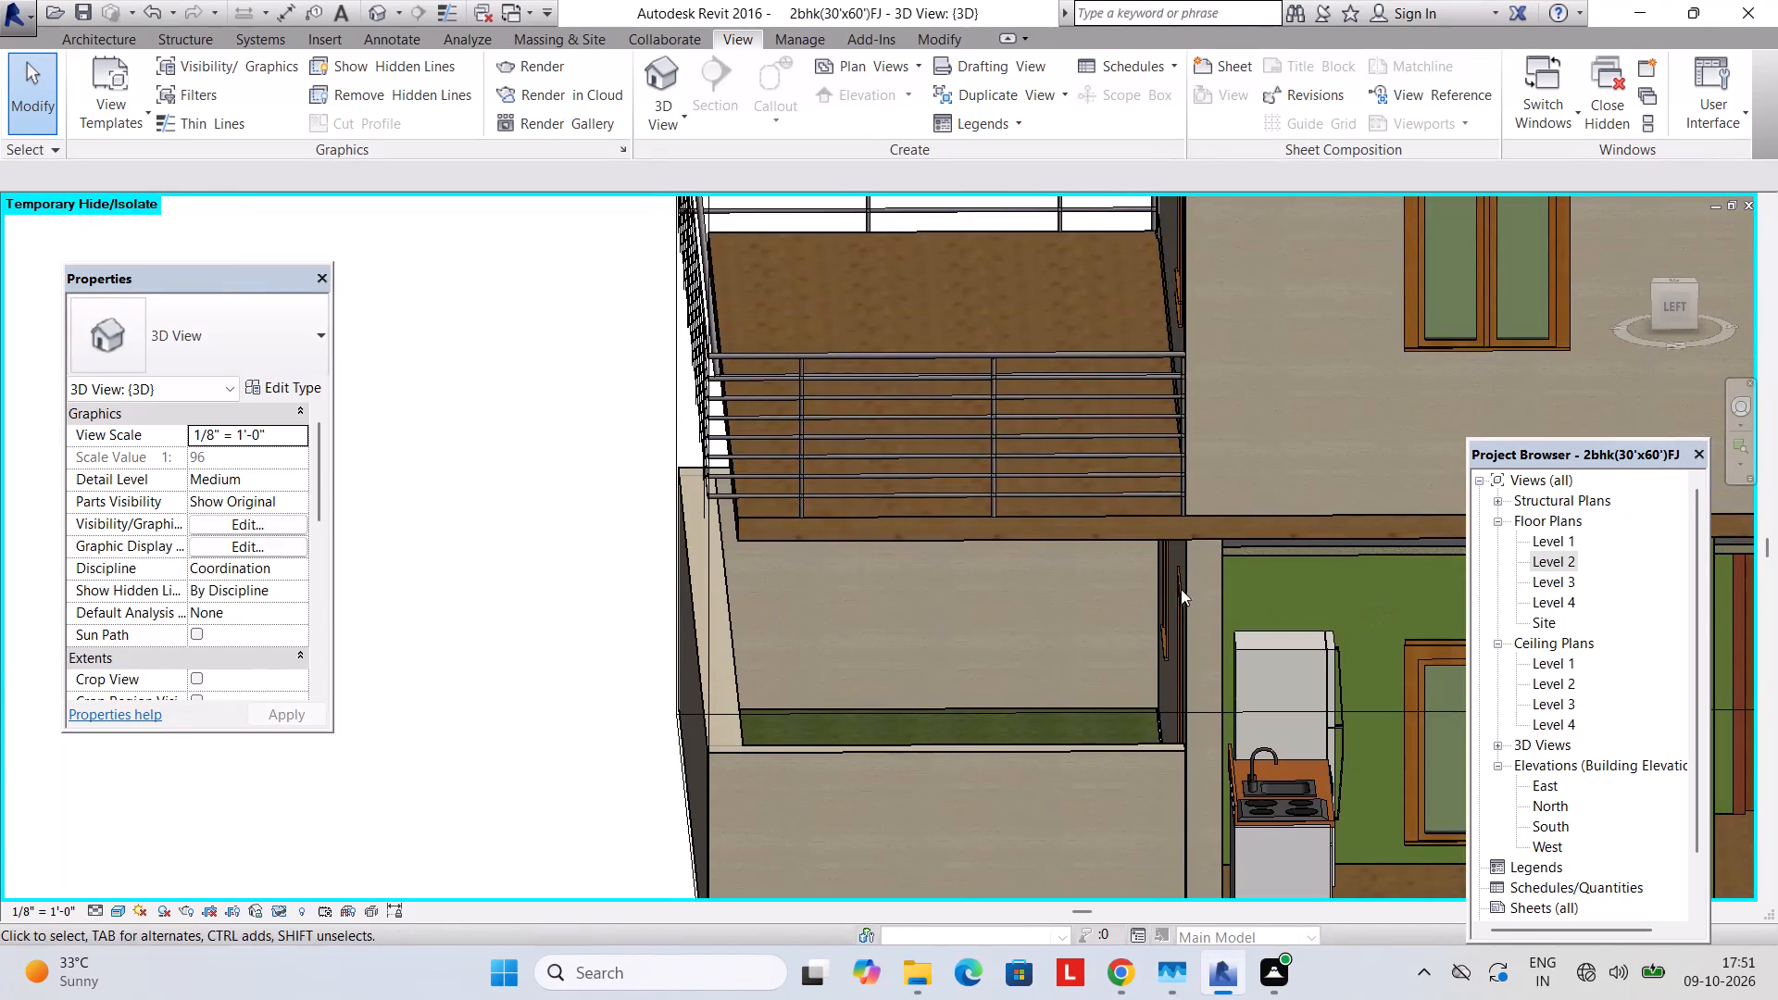
Edit the rear balcony railing's path on Level 2, moving its 30' outer line inward by about 8".
left_click(845, 400)
left_click(945, 101)
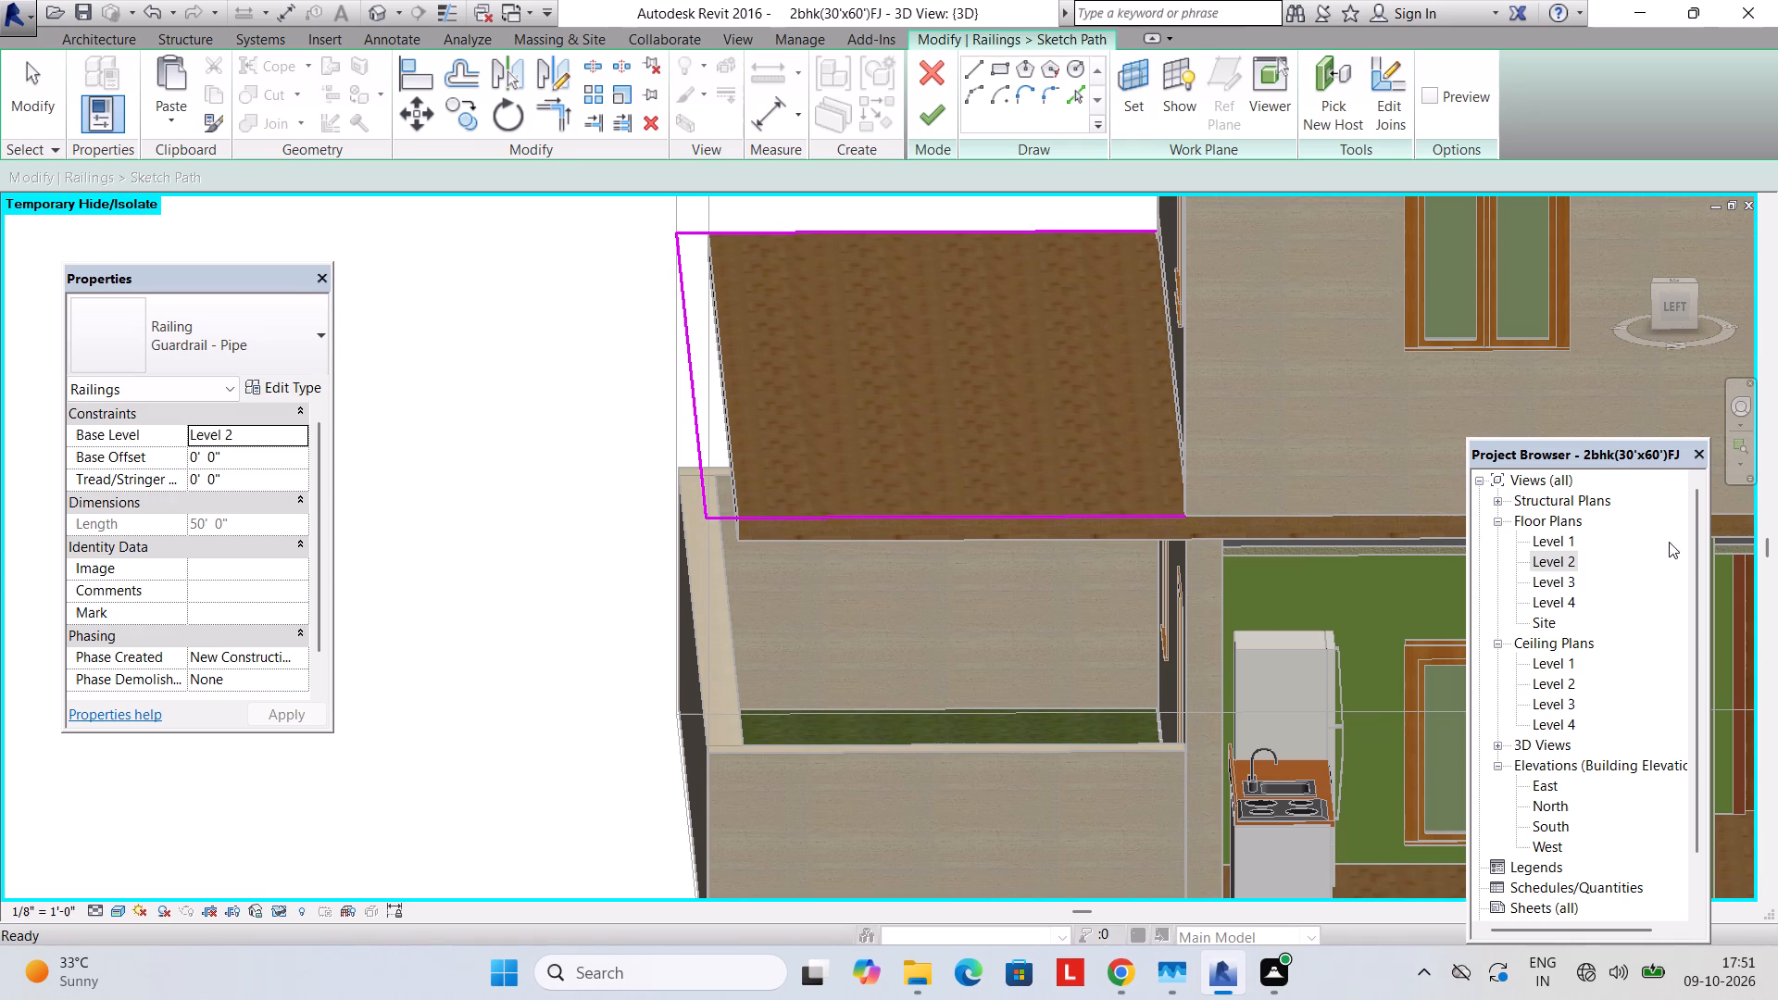
double_click(1552, 553)
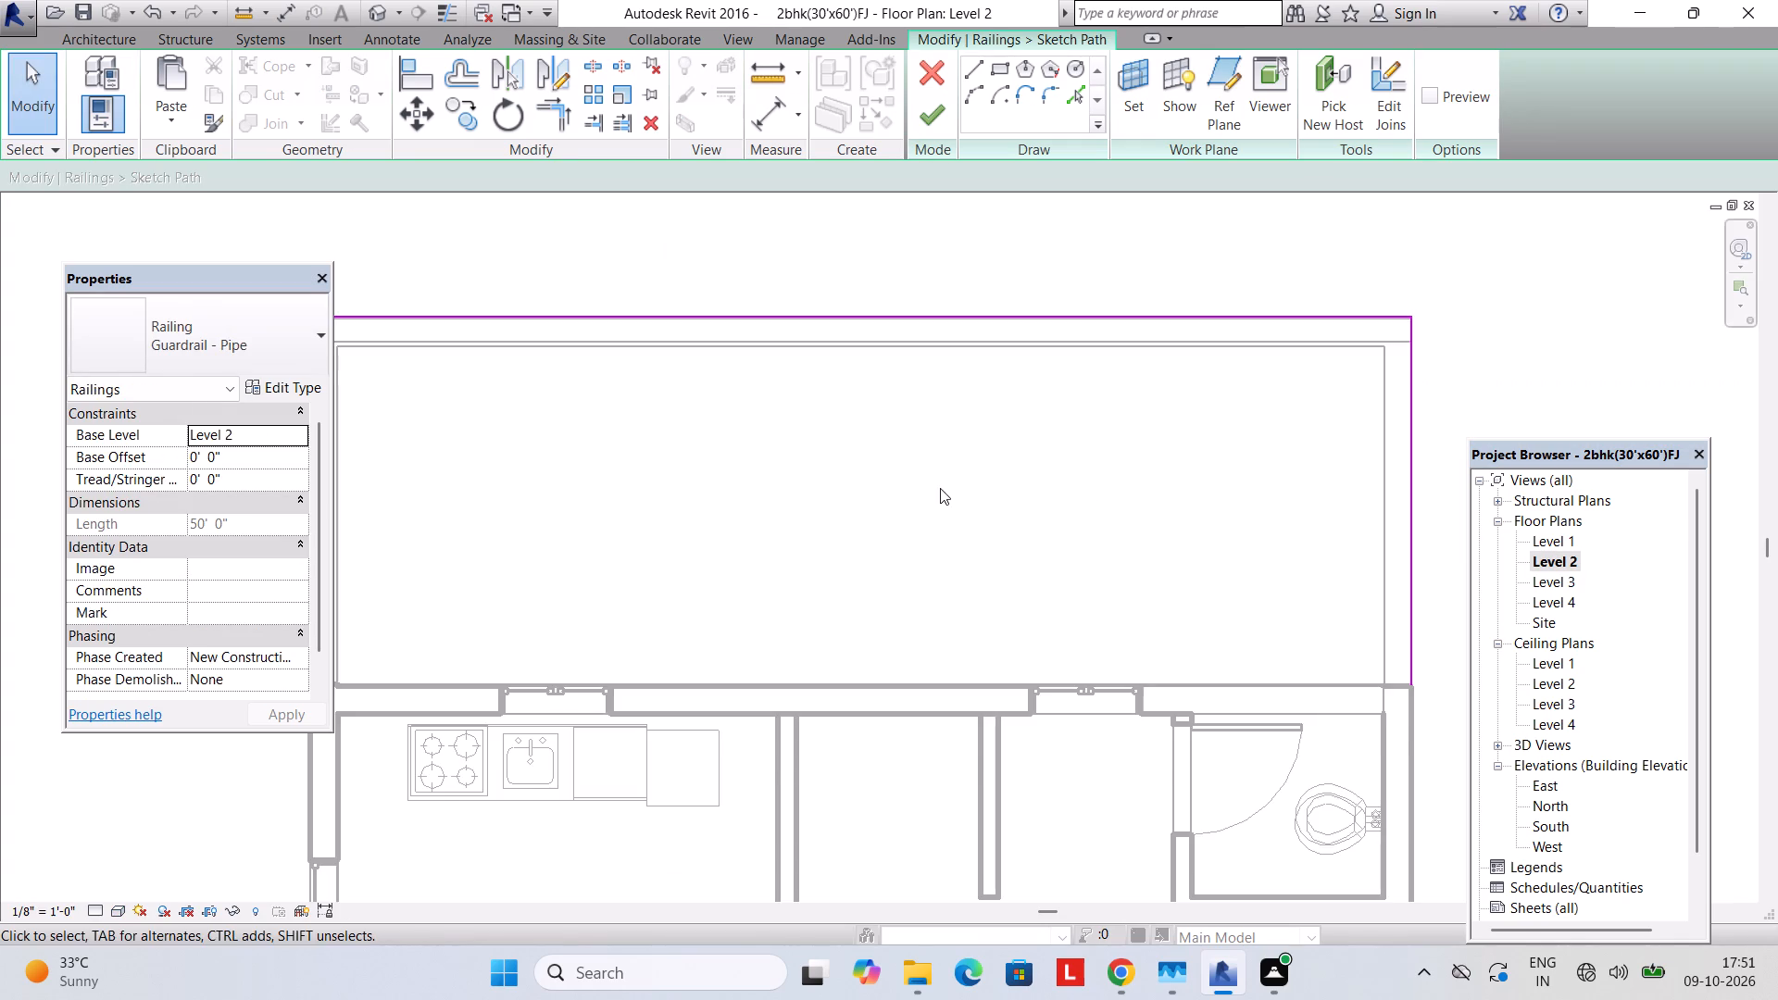
middle_click_drag(940, 488, 944, 543)
left_click(958, 369)
key("Down")
key("Down")
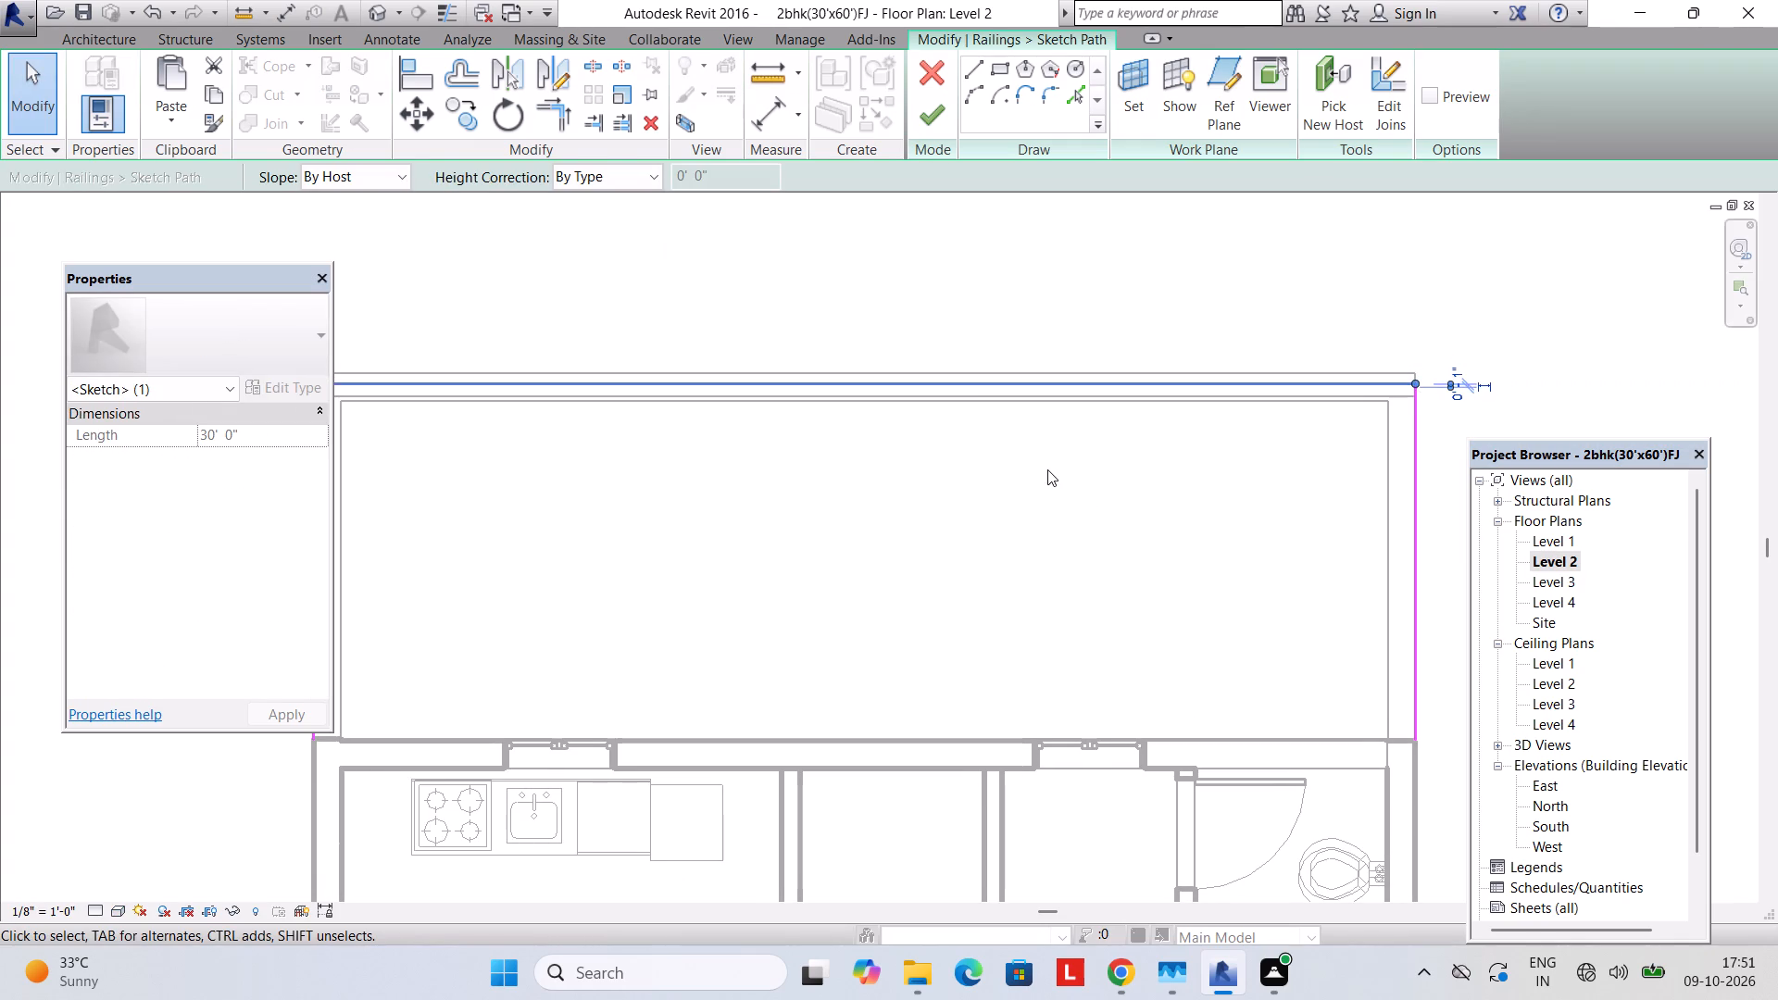
key("Down")
key("Down")
Move both side lines of the railing path slightly inward from the balcony slab's edges and finish the path edit.
left_click(1425, 509)
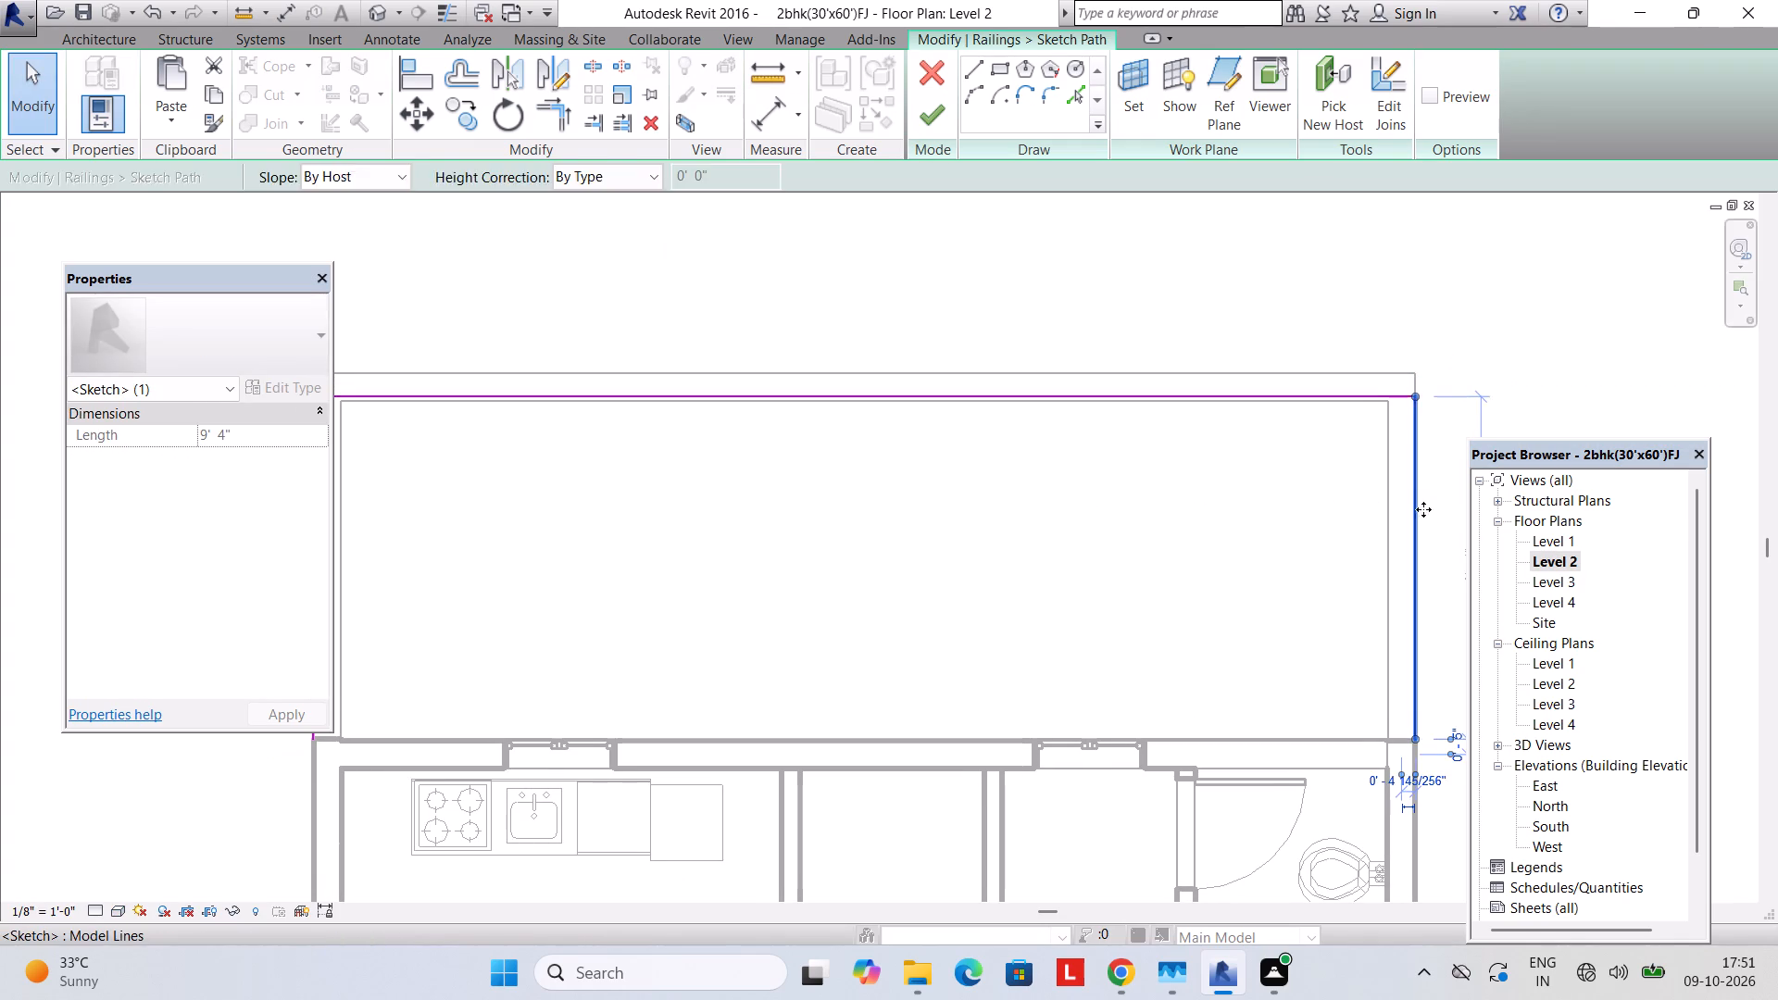
key("Left")
key("Left")
key("Left")
key("Left")
middle_click_drag(1235, 500, 1316, 497)
scroll(1273, 497, "down", 1)
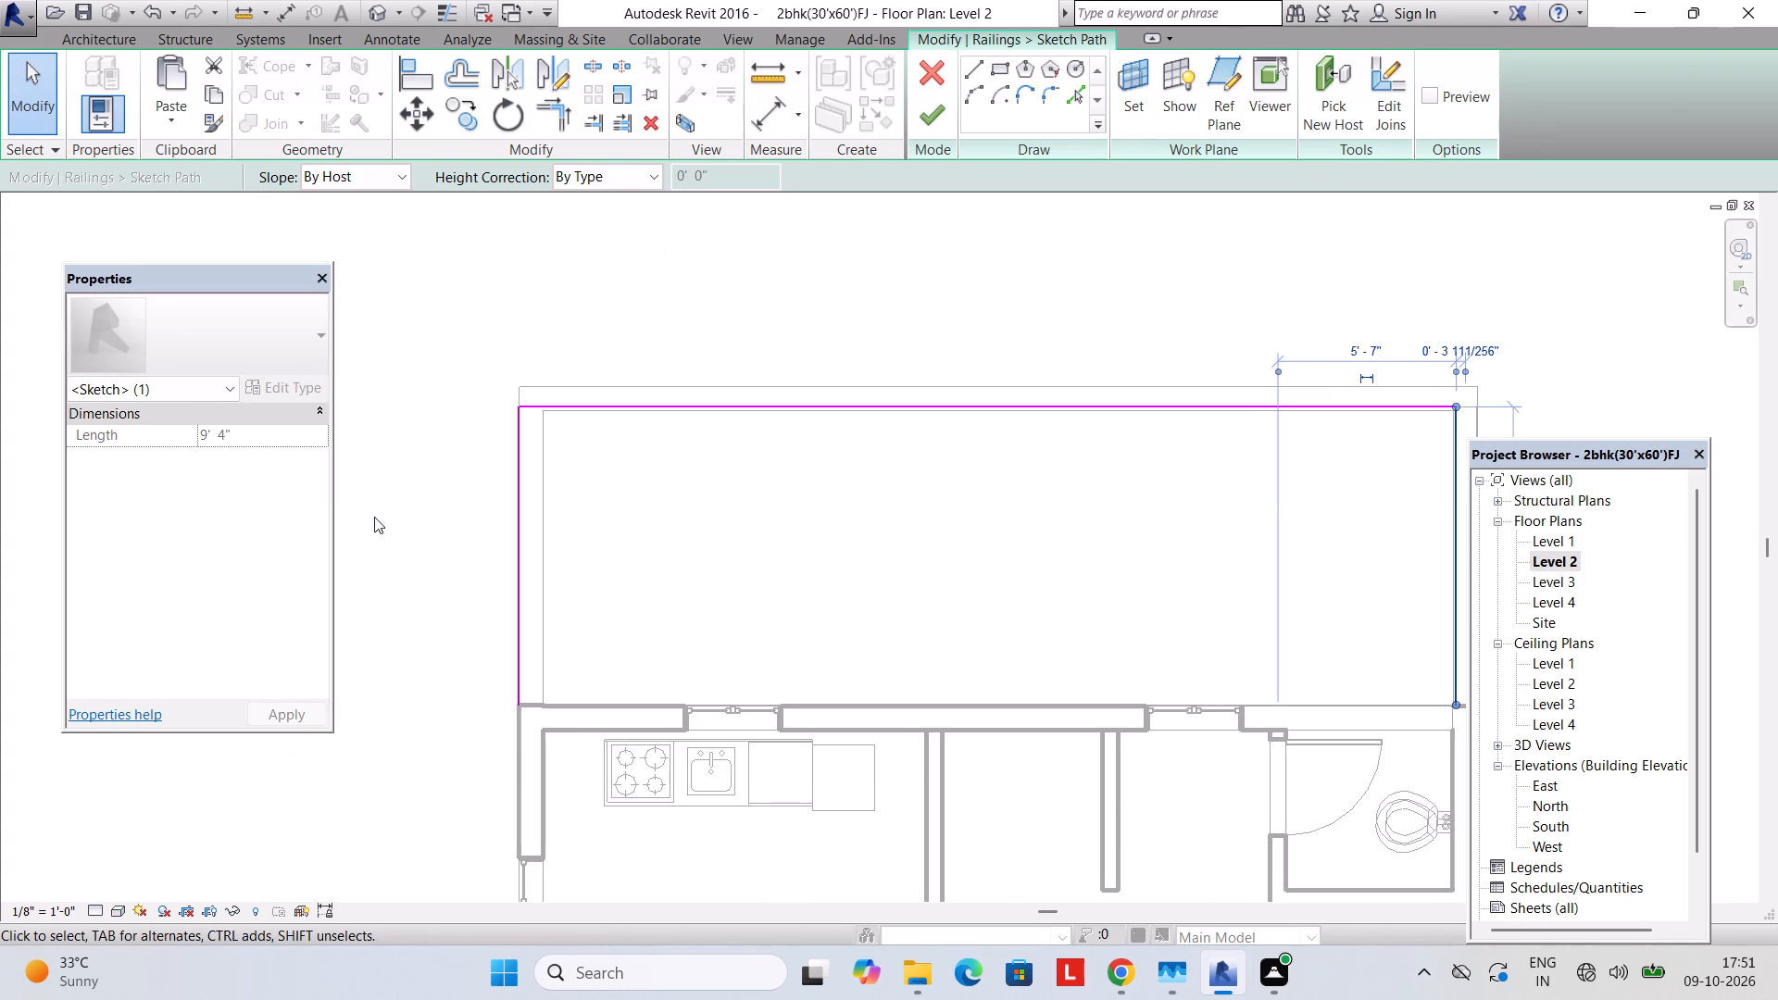
left_click(508, 534)
left_click(514, 534)
key("Right")
key("Right")
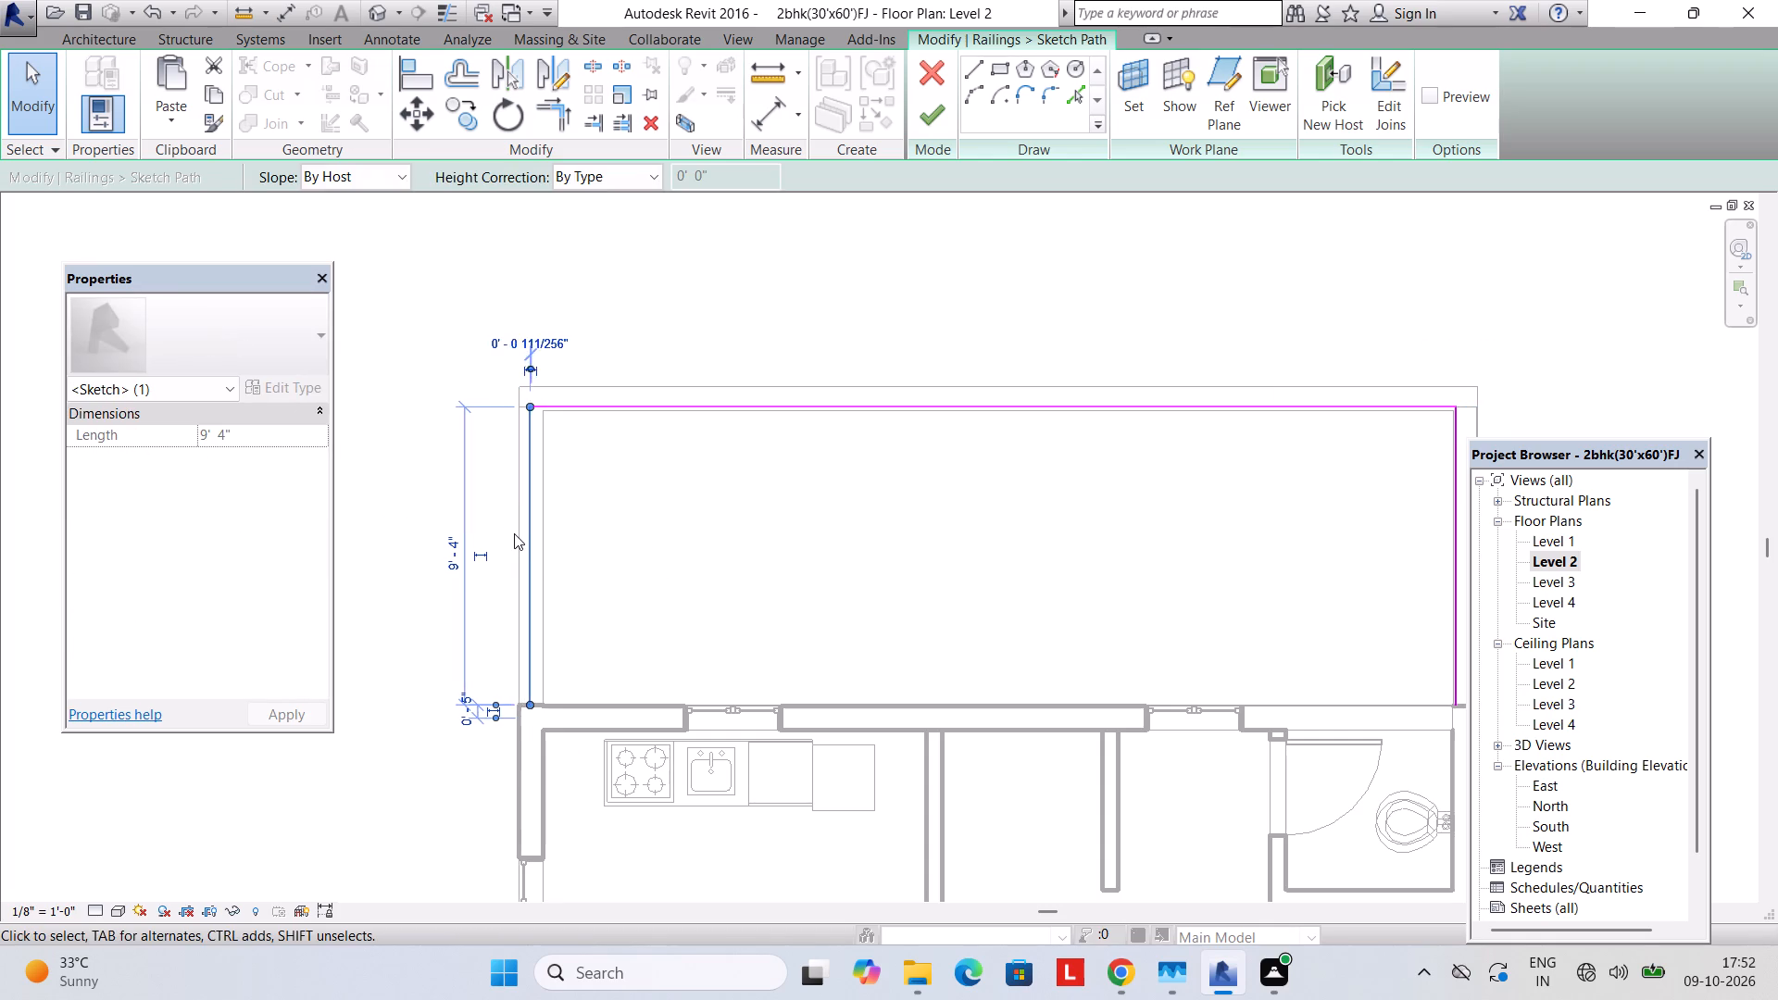
key("Right")
key("Right")
left_click(941, 112)
key("Escape")
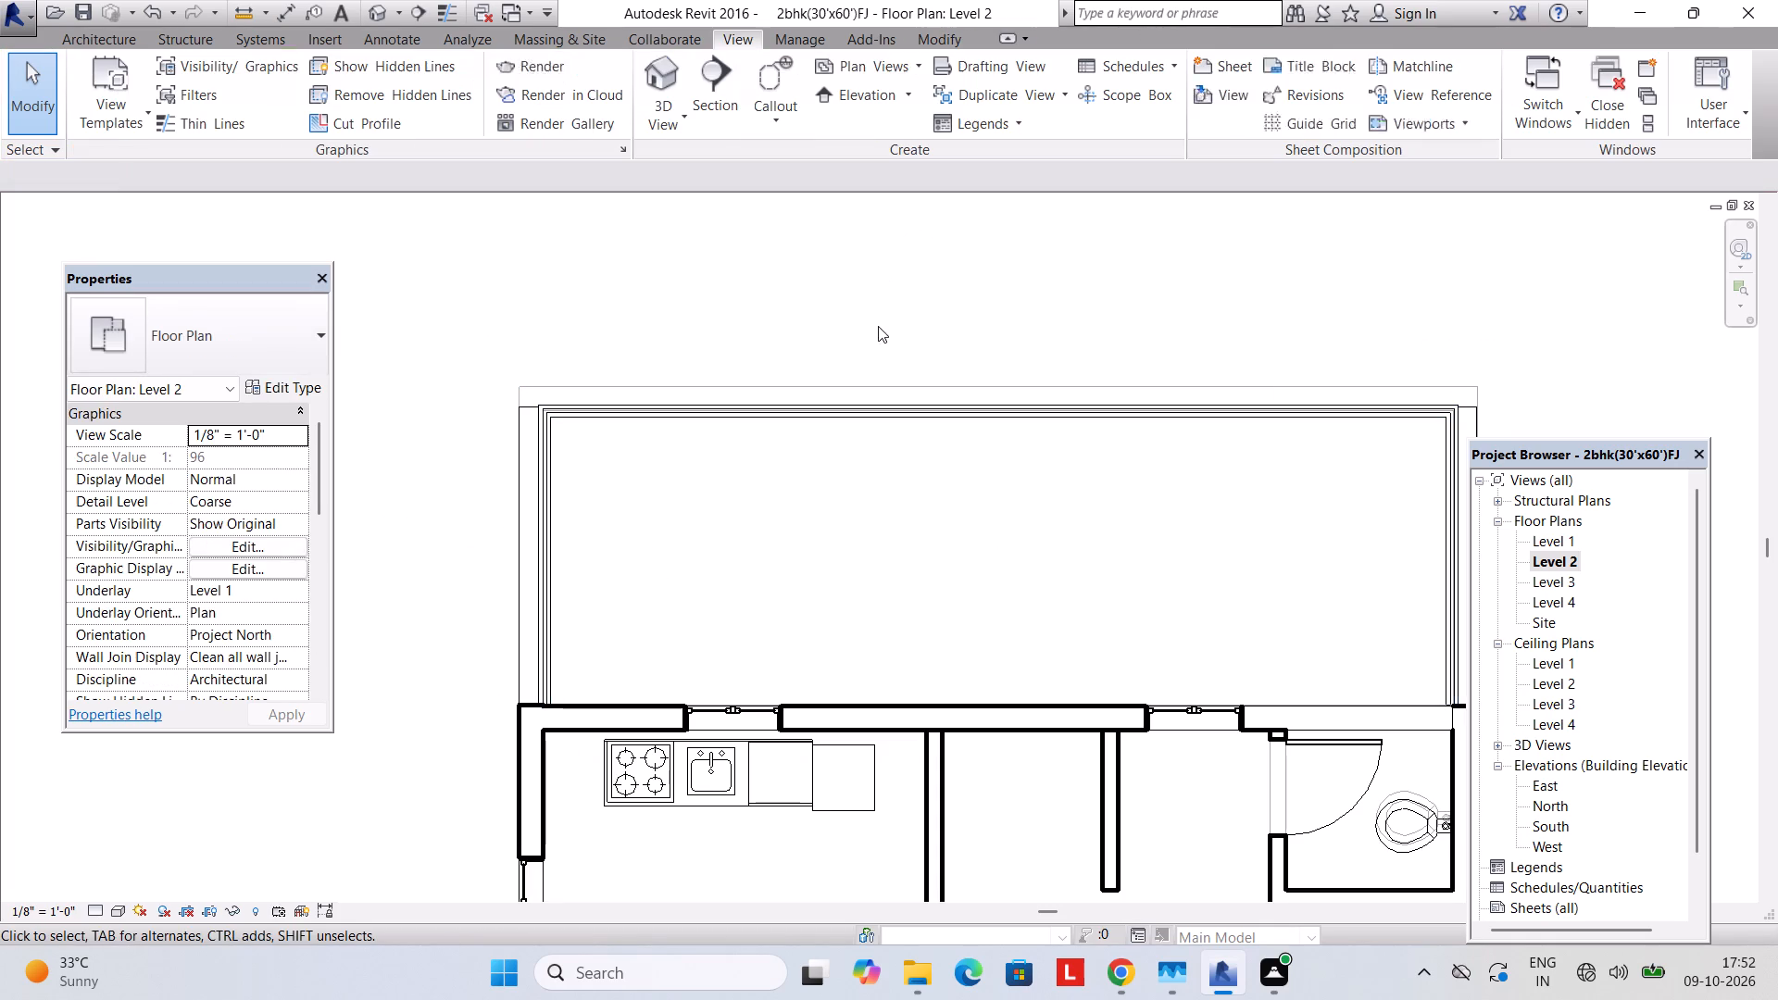
Examine the rear balcony railing's corners and setback from the slab edge in 3D.
left_click(660, 111)
left_click(676, 150)
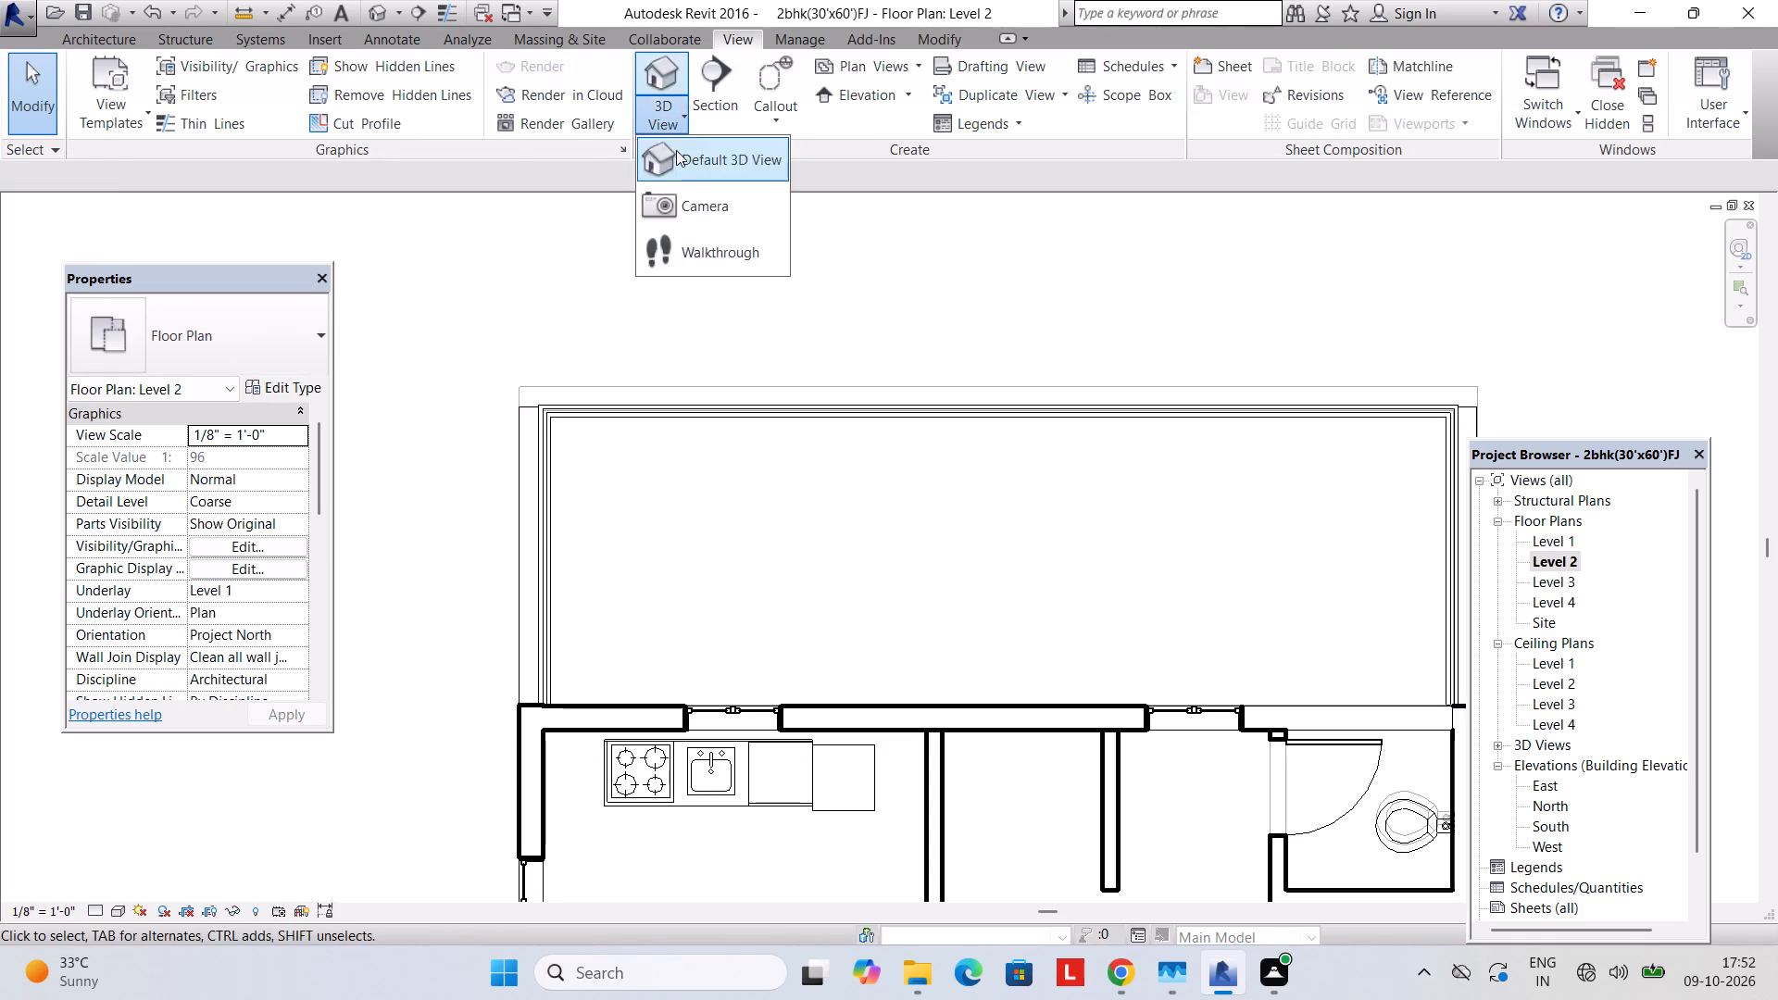
left_click(753, 435)
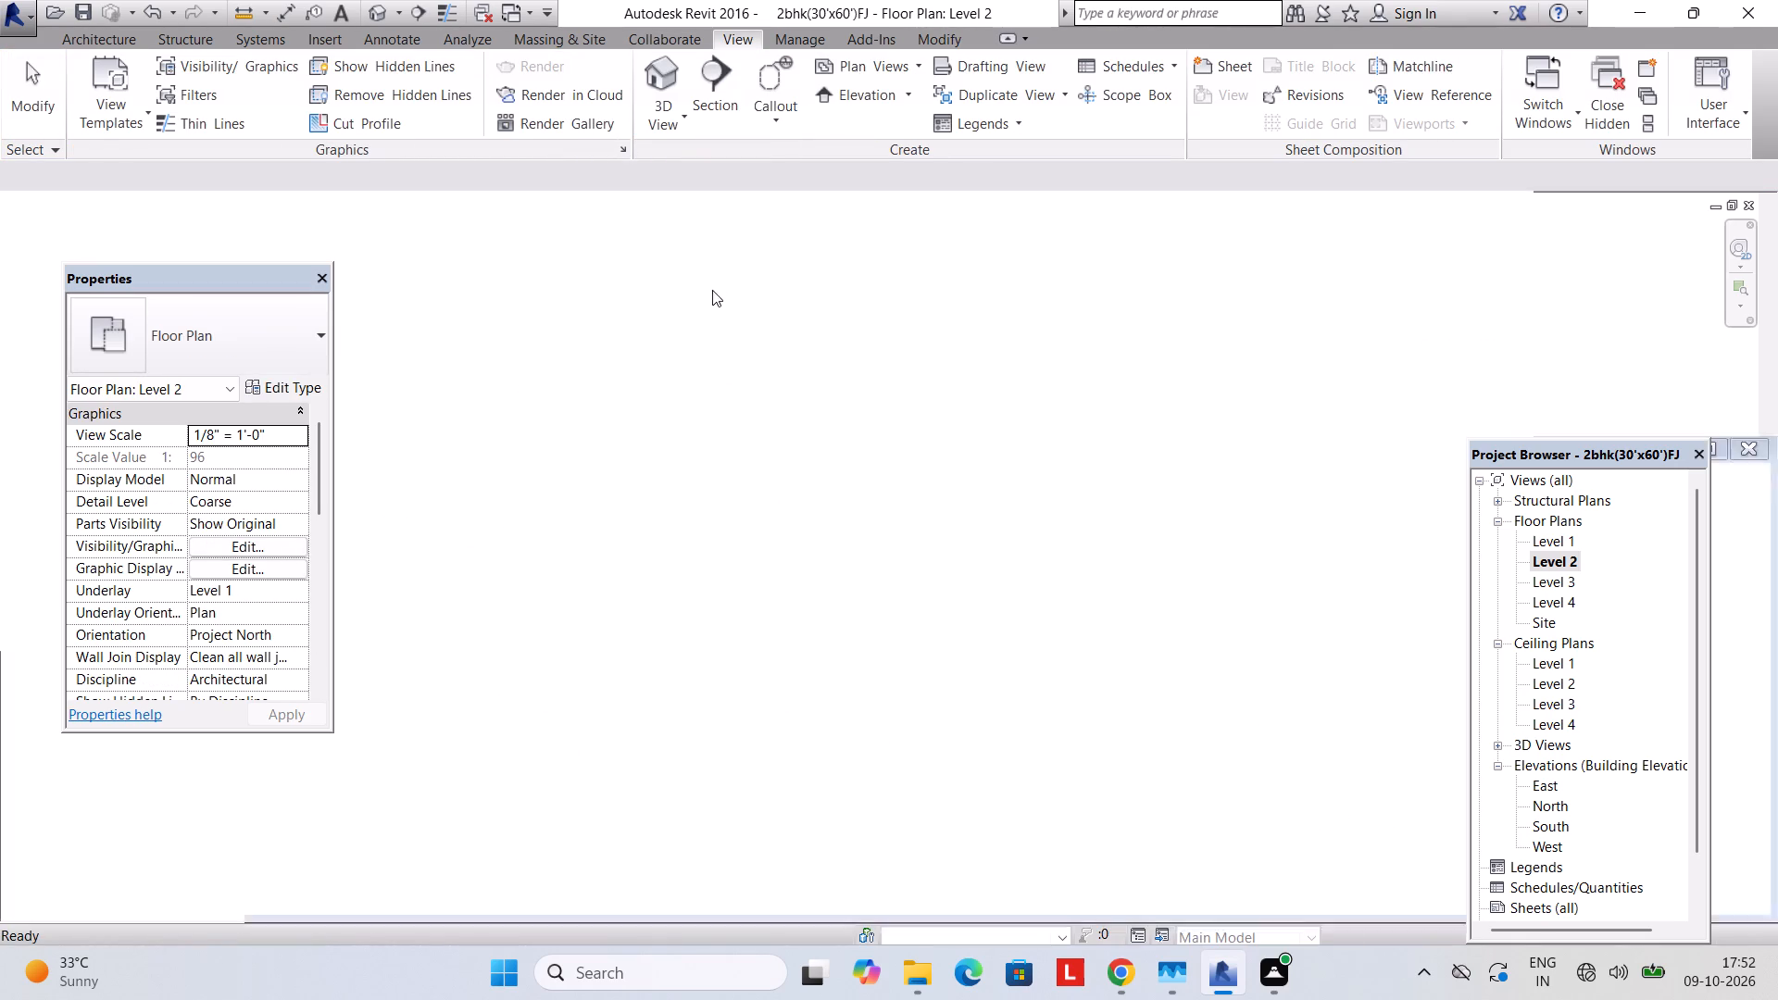
scroll(983, 532, "up", 2)
middle_click_drag(985, 513, 1145, 581, "shift")
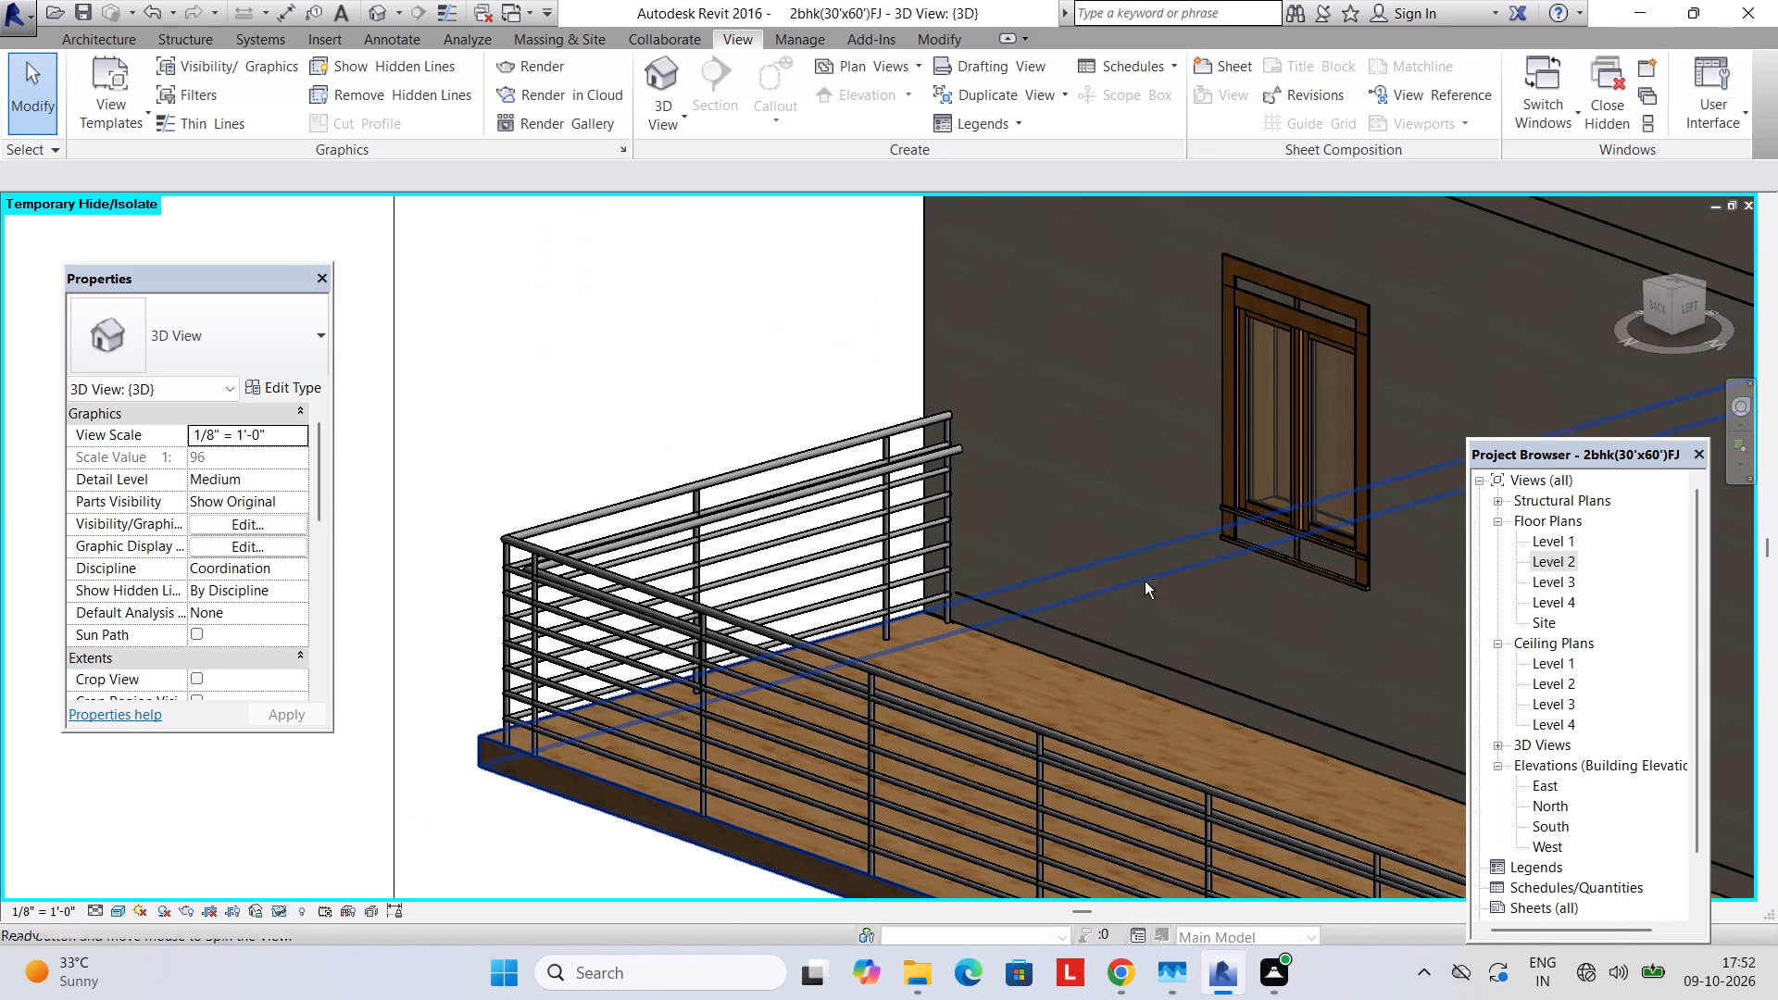
middle_click_drag(1049, 555, 760, 366)
middle_click_drag(1137, 575, 983, 369)
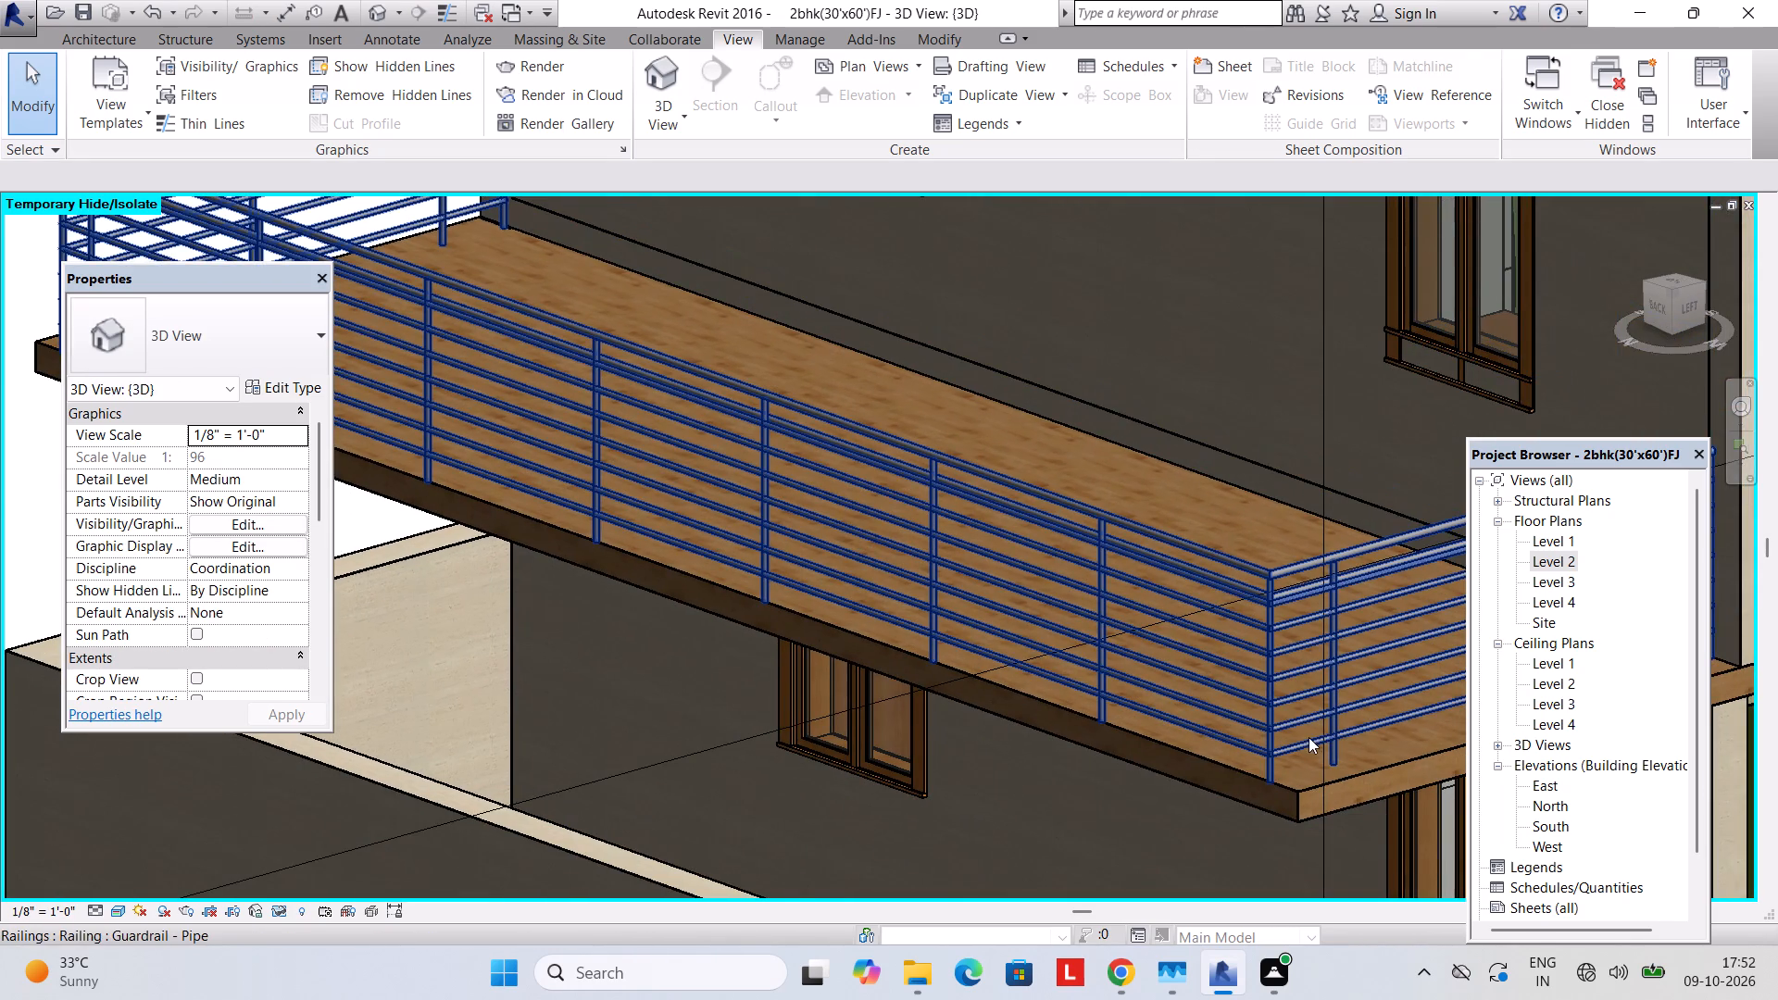
middle_click_drag(1304, 731, 1155, 699, "shift")
middle_click_drag(658, 330, 947, 752)
scroll(418, 571, "up", 3)
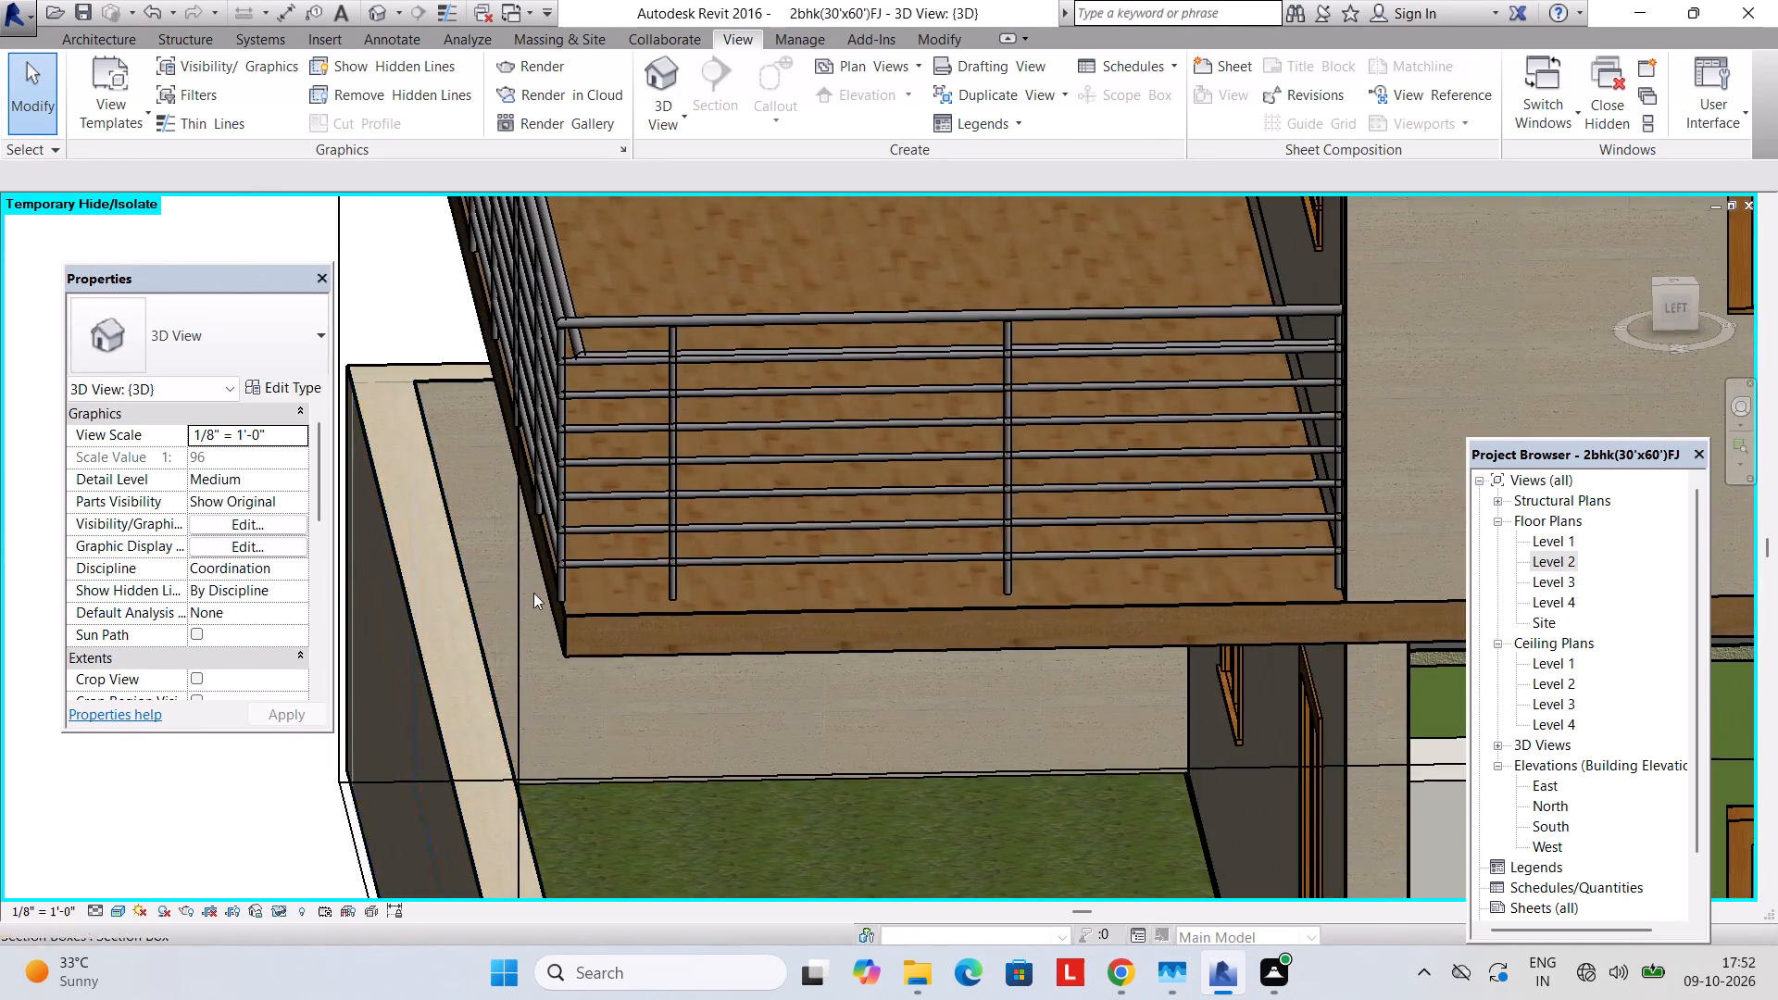
Edit the rear balcony railing's path on Level 2, nudging its outer line inward by about 2", and finish the path edit.
scroll(533, 593, "up", 3)
middle_click_drag(721, 584, 712, 585)
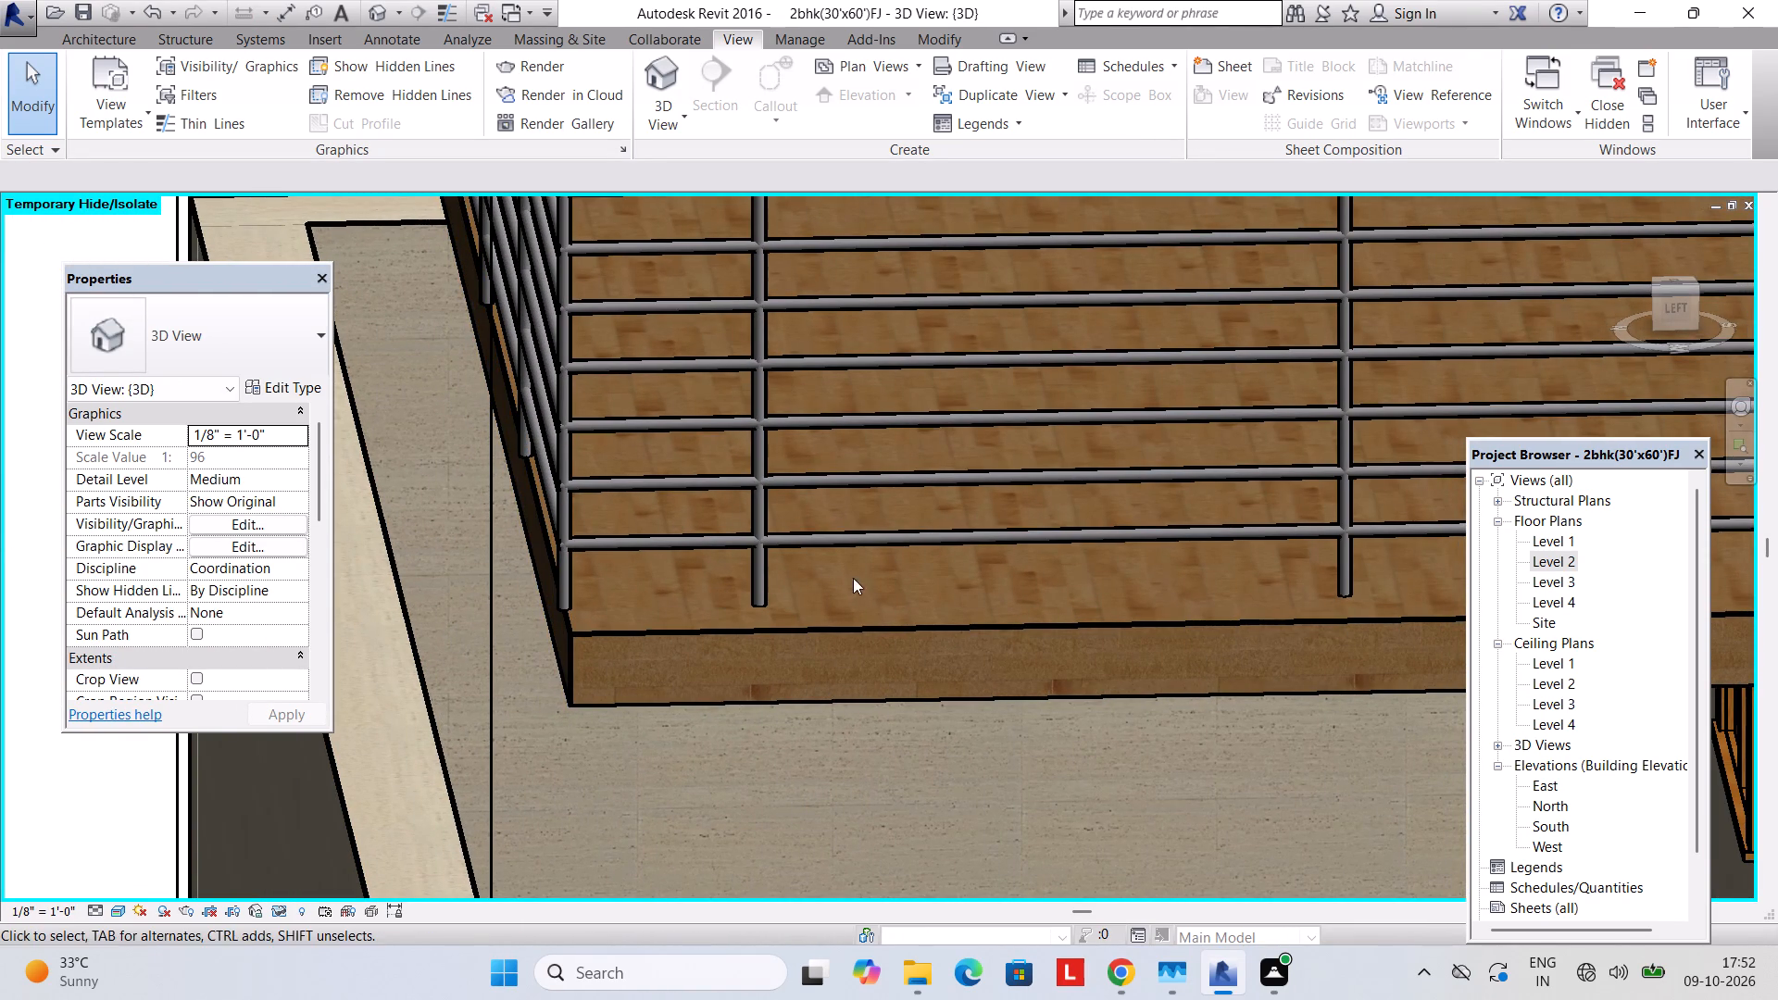
double_click(1571, 561)
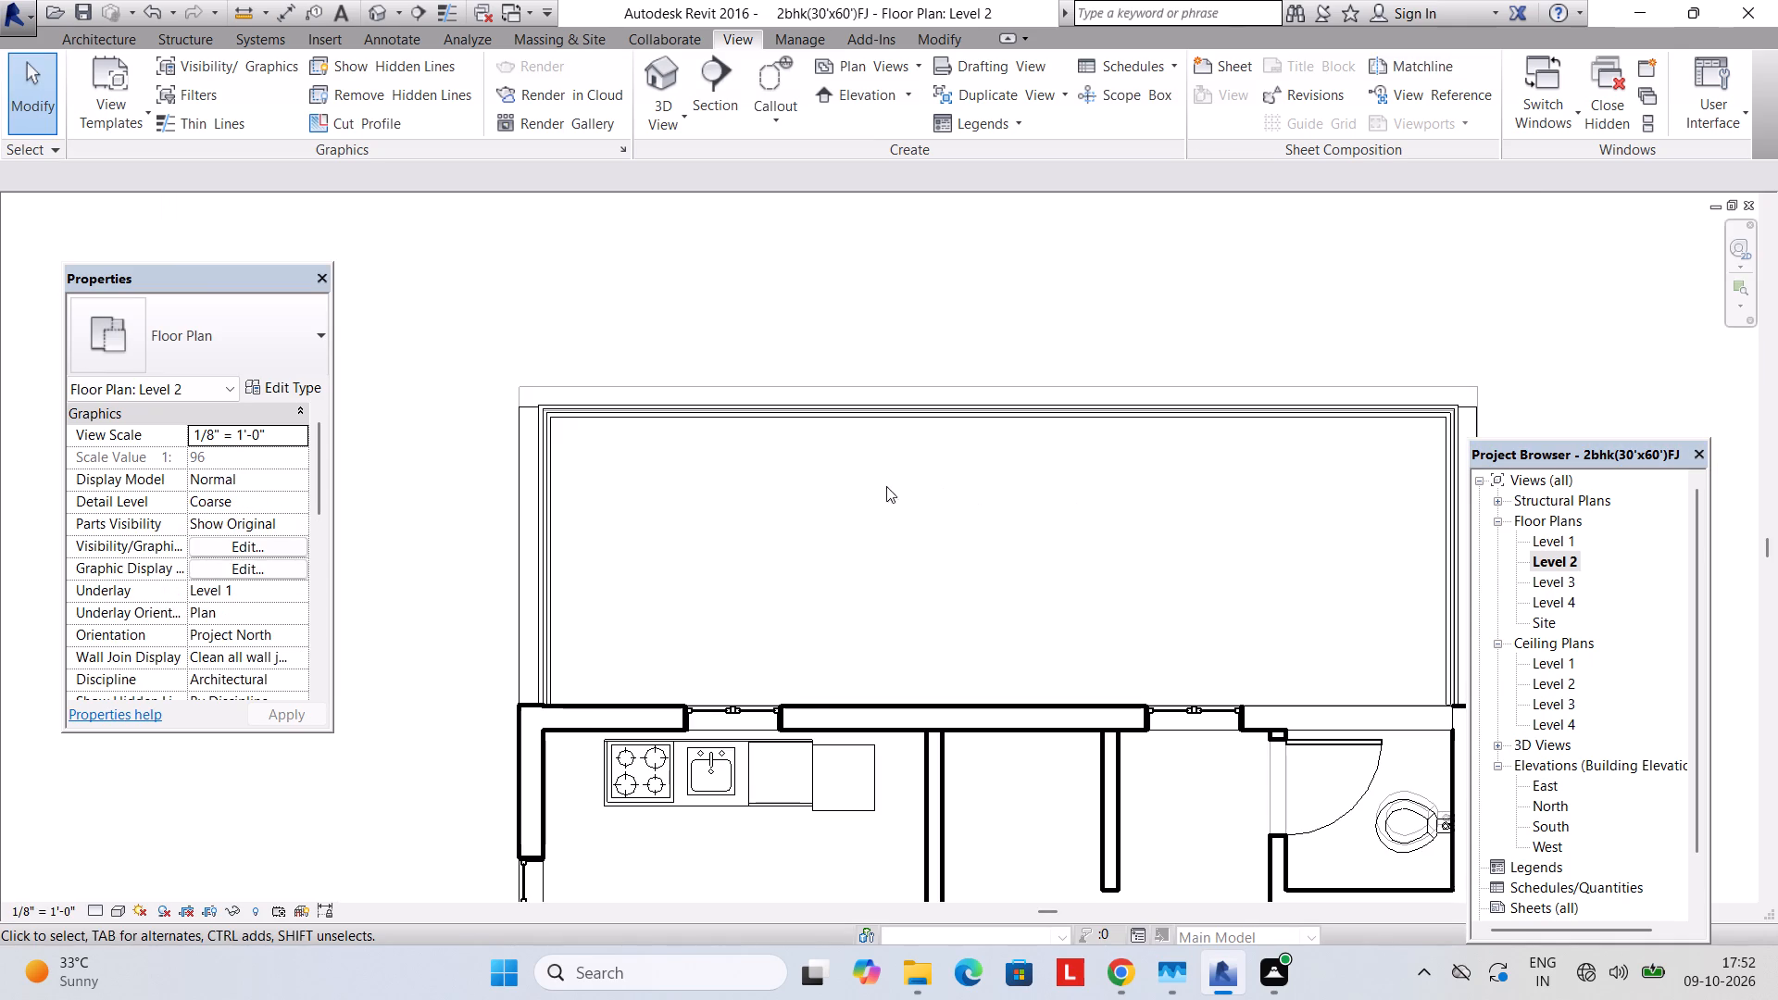
scroll(804, 434, "up", 2)
left_click(805, 422)
left_click(808, 410)
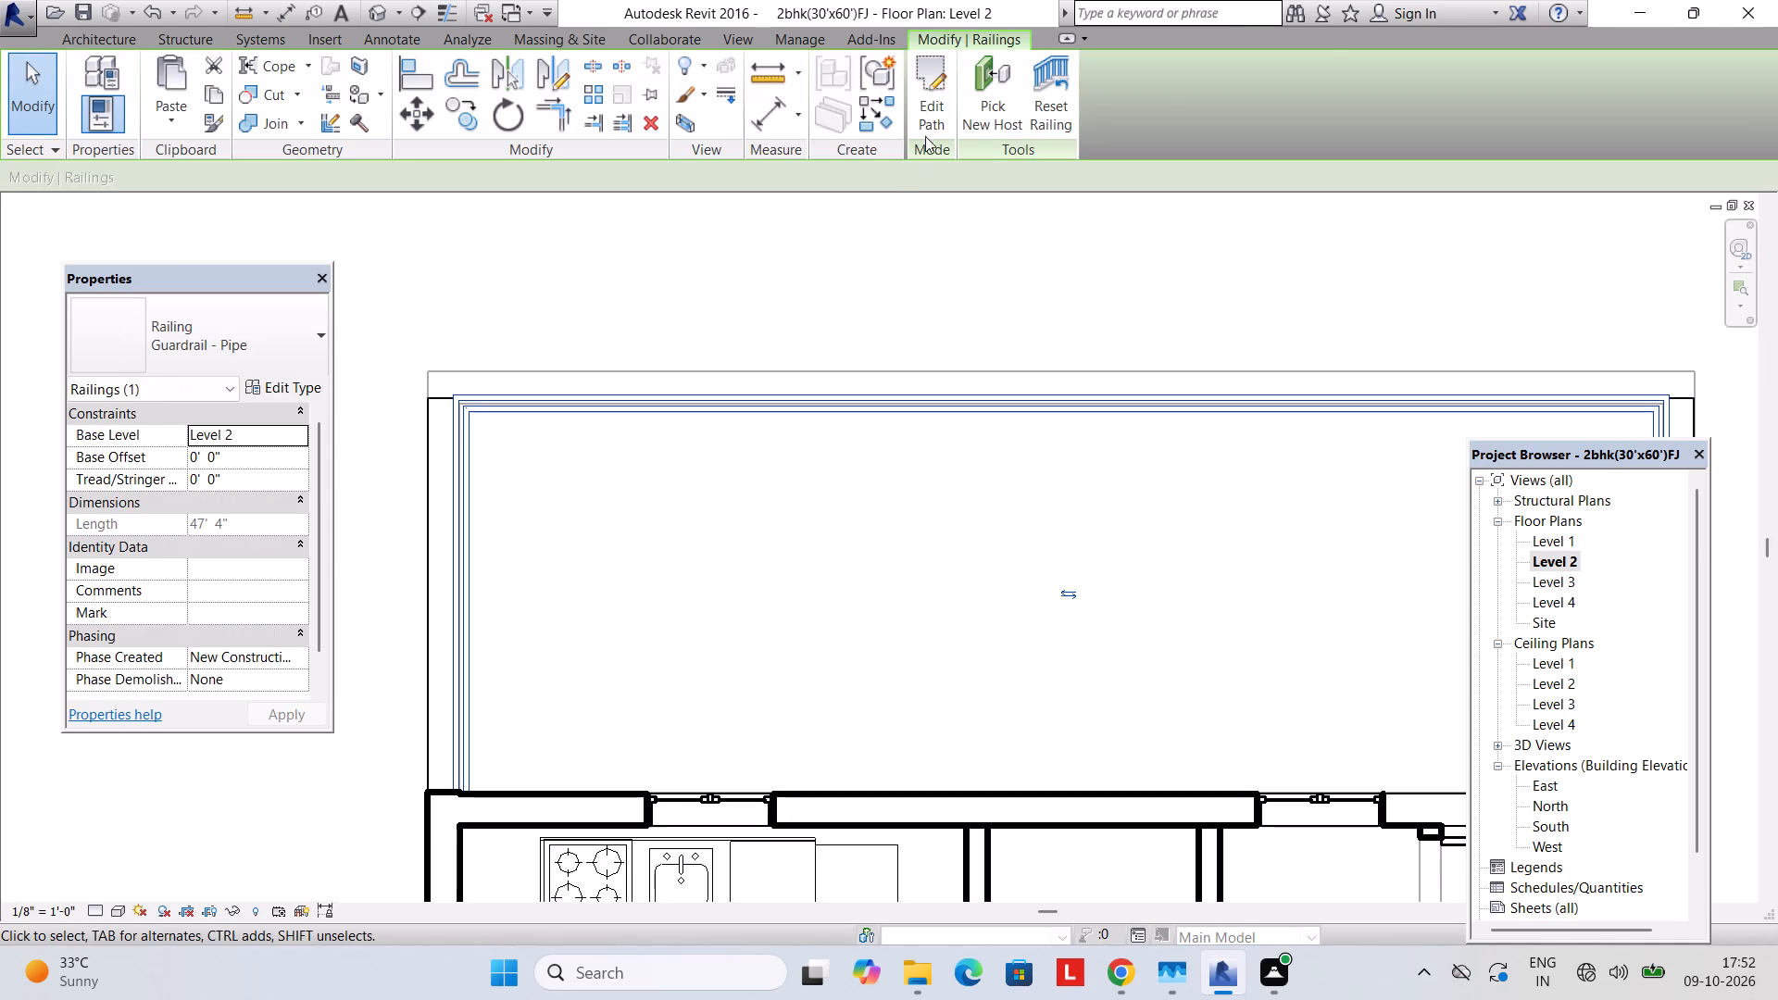
left_click(928, 115)
left_click(930, 396)
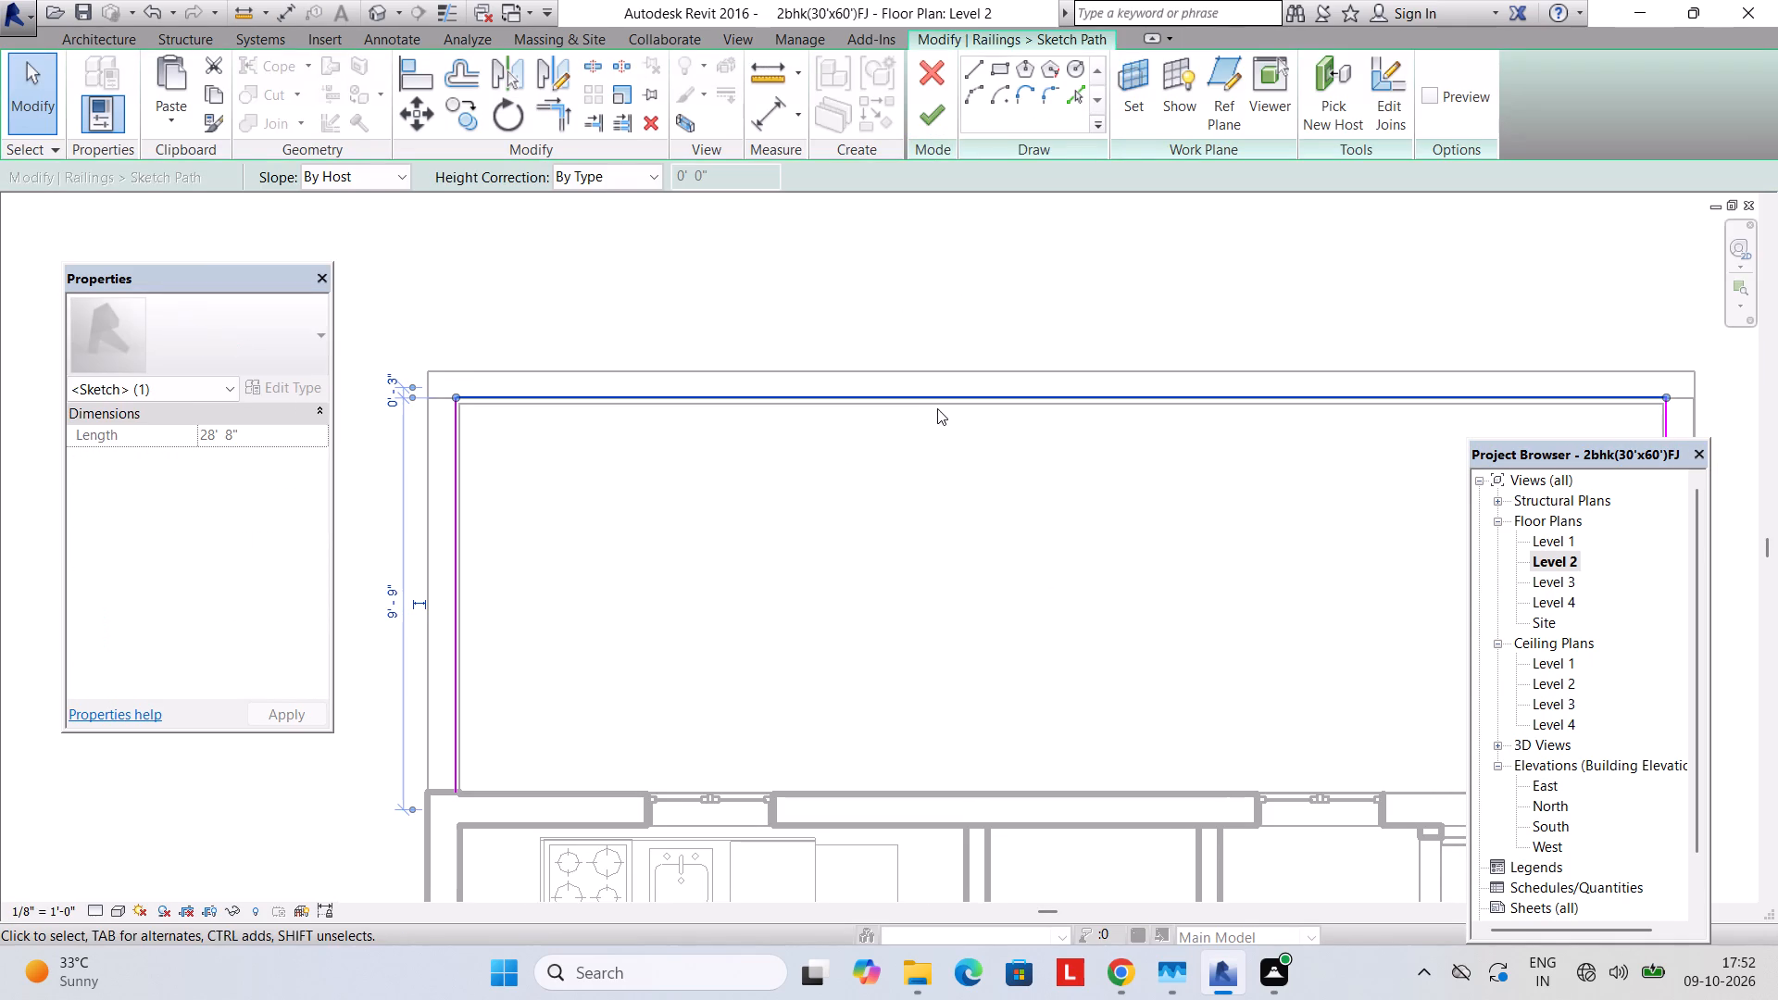
key("Down")
key("Down")
left_click(914, 116)
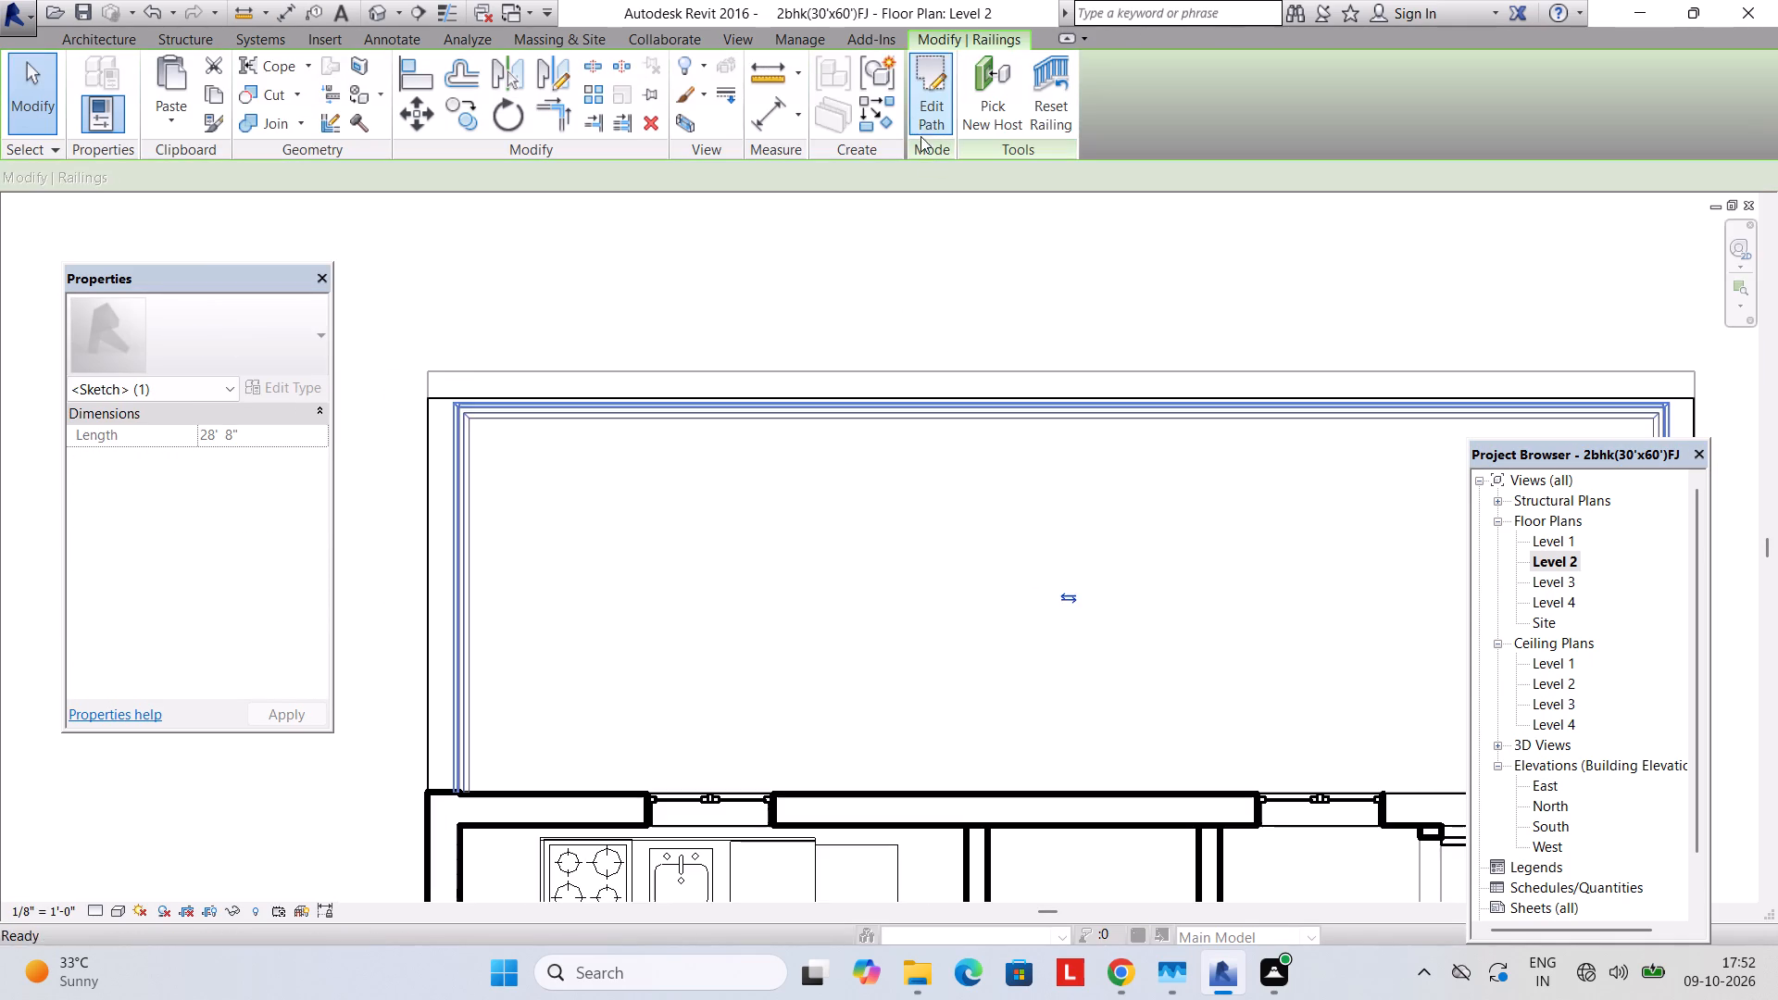
scroll(912, 357, "down", 2)
middle_click_drag(909, 364, 861, 364)
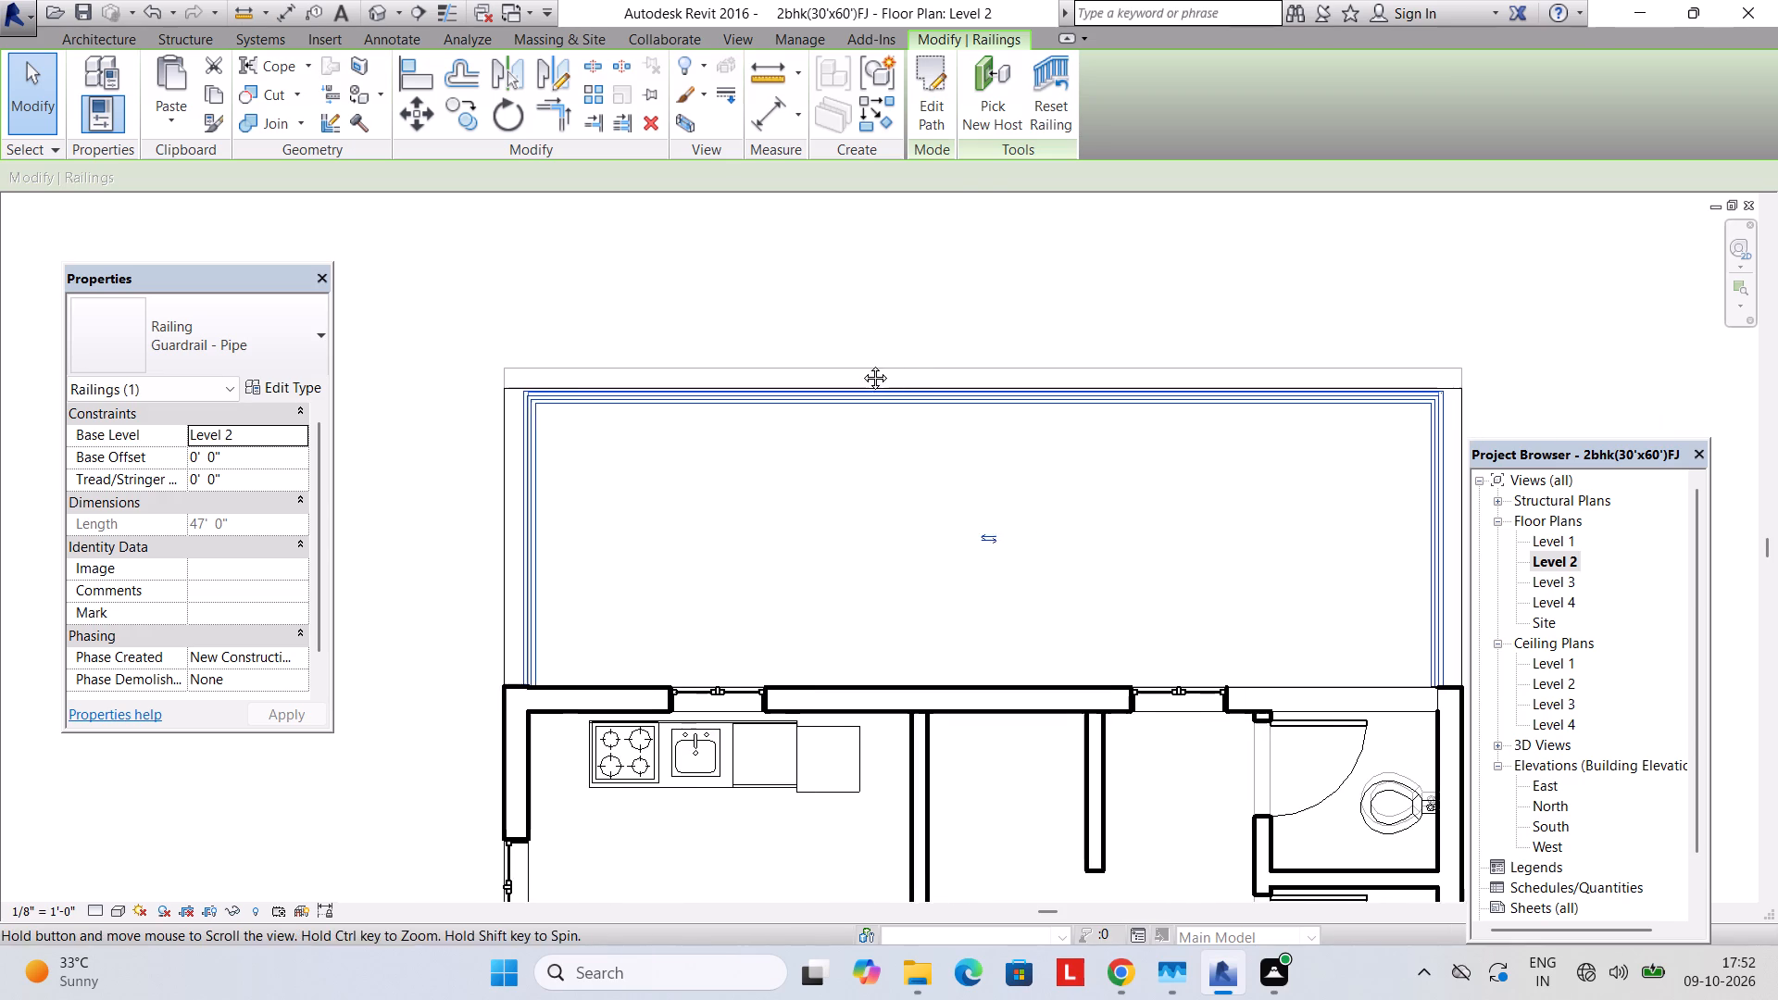
middle_click_drag(861, 364, 845, 364)
key("Escape")
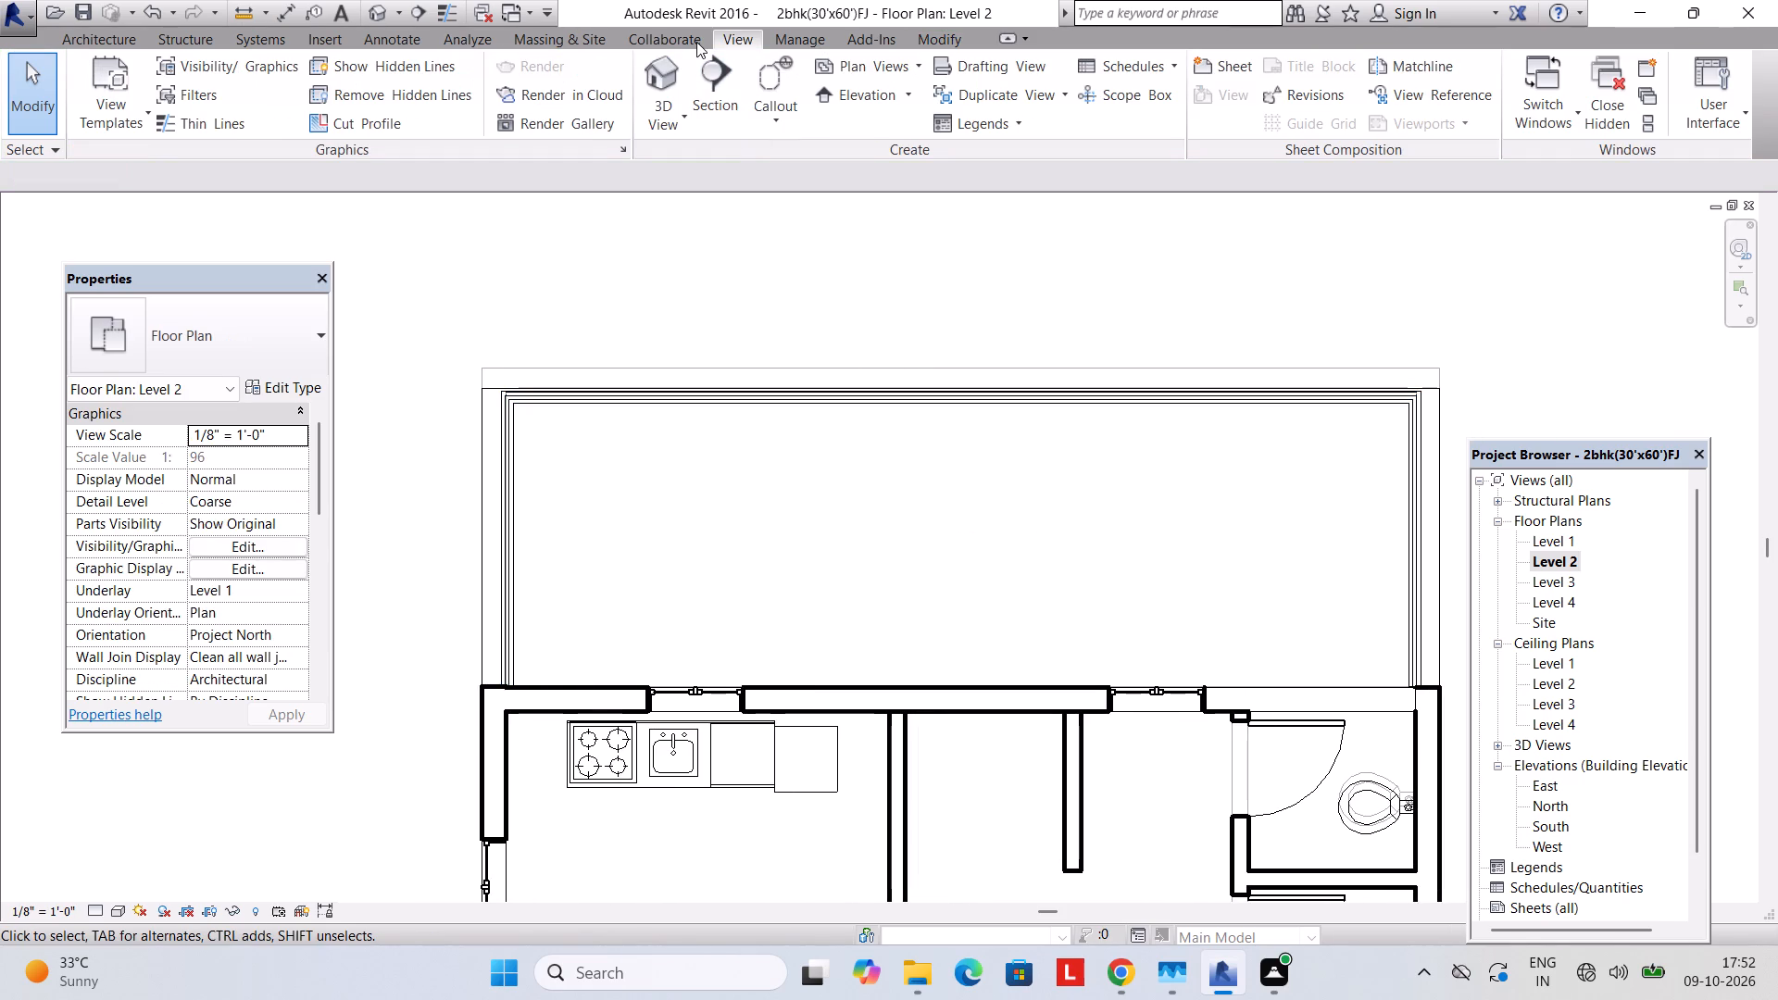
Examine the adjusted rear balcony railing and the house's exterior in 3D from the side, front and rear.
left_click(667, 129)
left_click(685, 167)
scroll(793, 415, "down", 6)
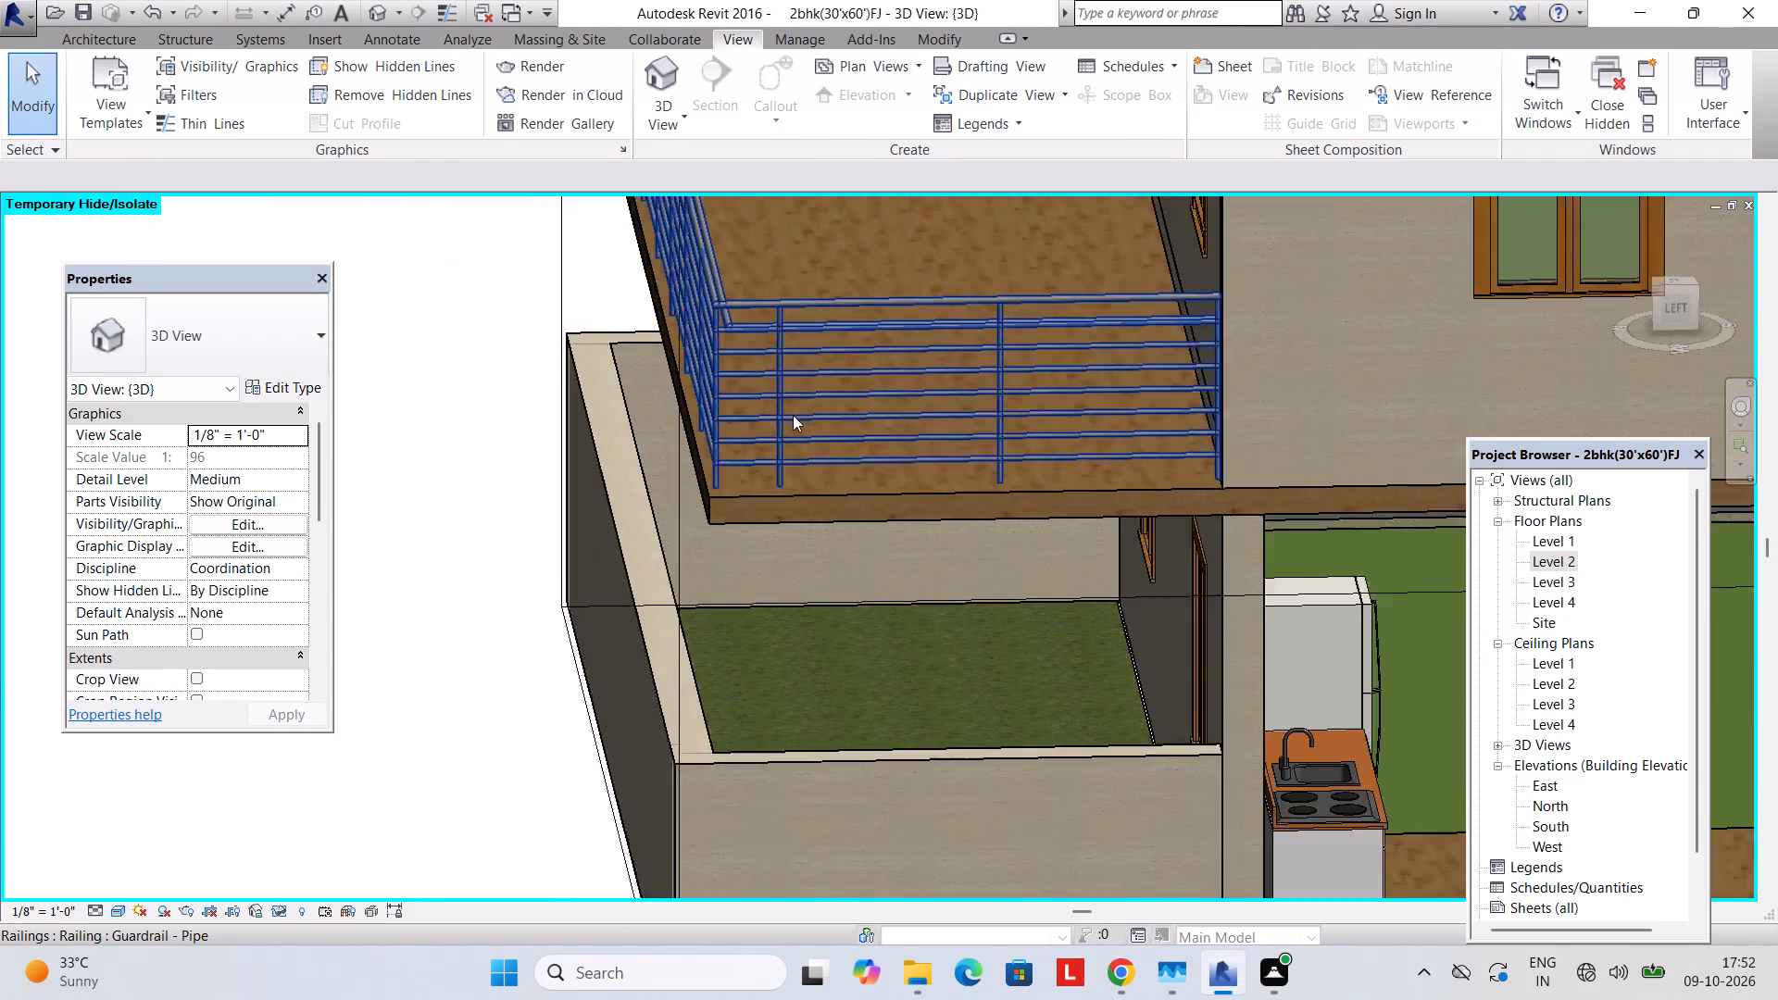
scroll(793, 415, "down", 5)
middle_click_drag(806, 424, 731, 364)
scroll(734, 370, "down", 1, "shift")
scroll(731, 364, "up", 1)
scroll(734, 355, "down", 7)
middle_click_drag(805, 361, 647, 548)
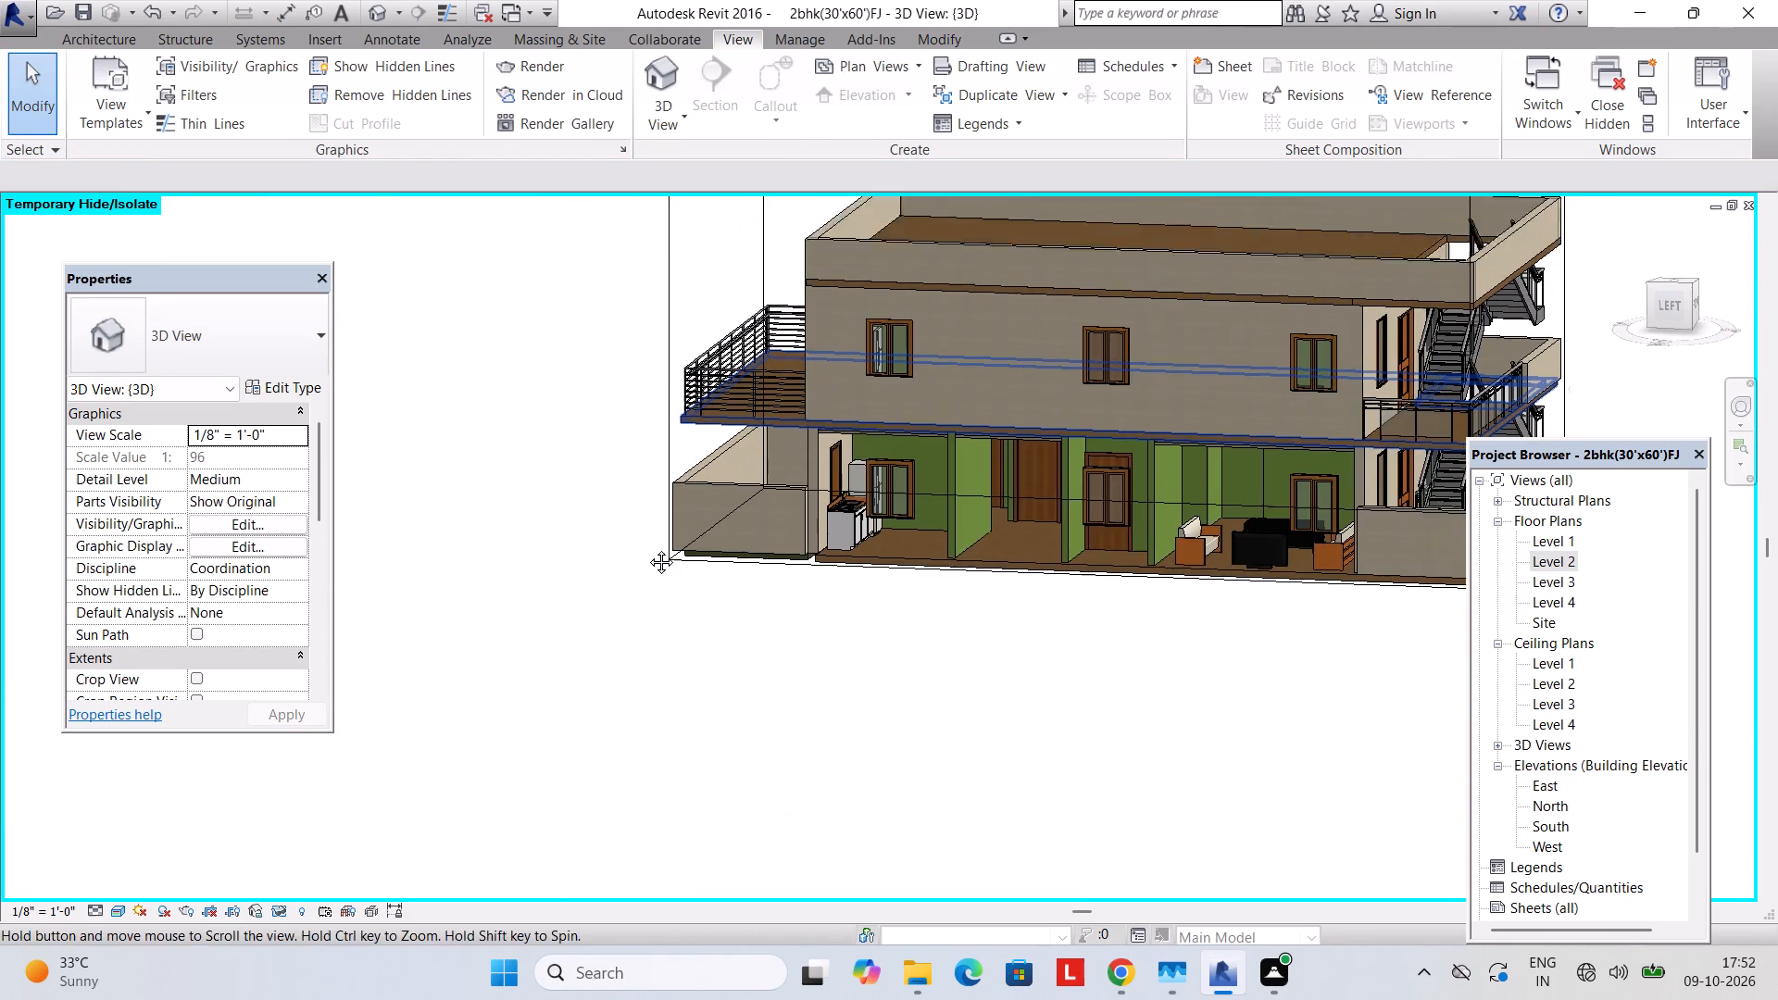
middle_click_drag(647, 548, 645, 552)
middle_click_drag(952, 526, 692, 529, "shift")
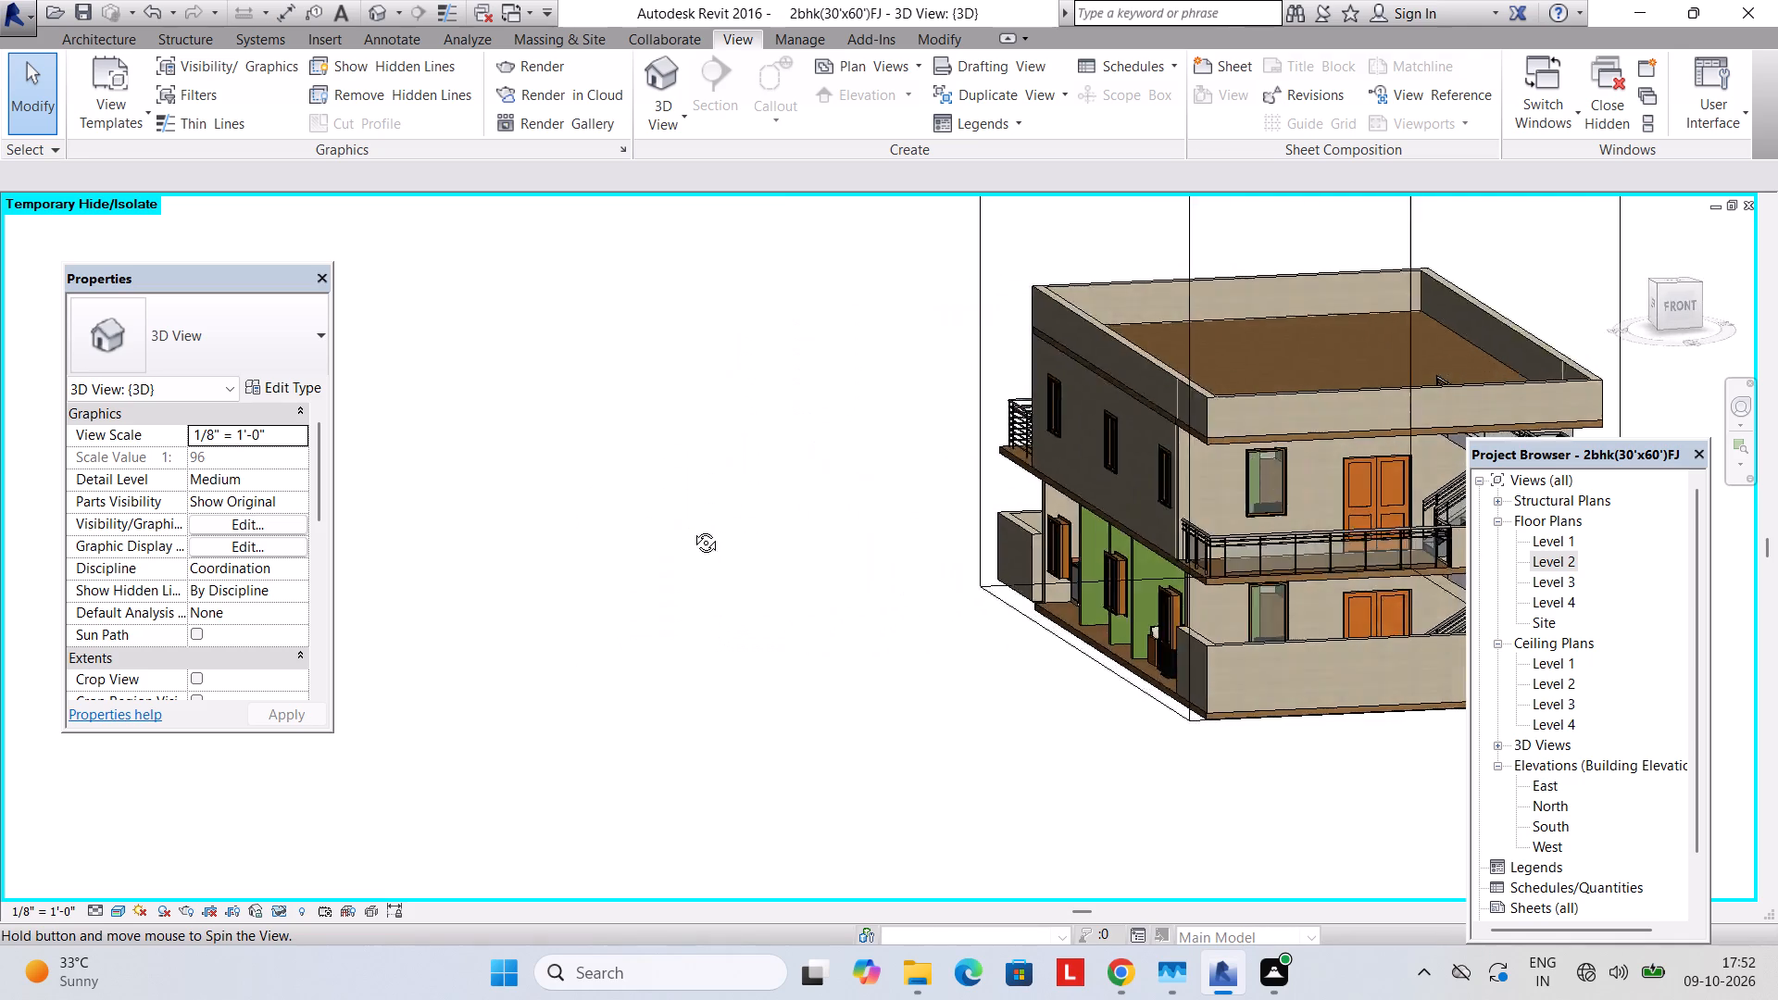
middle_click_drag(692, 529, 656, 529, "shift")
middle_click_drag(883, 528, 779, 529)
middle_click_drag(916, 531, 757, 543)
middle_click_drag(778, 543, 960, 581, "shift")
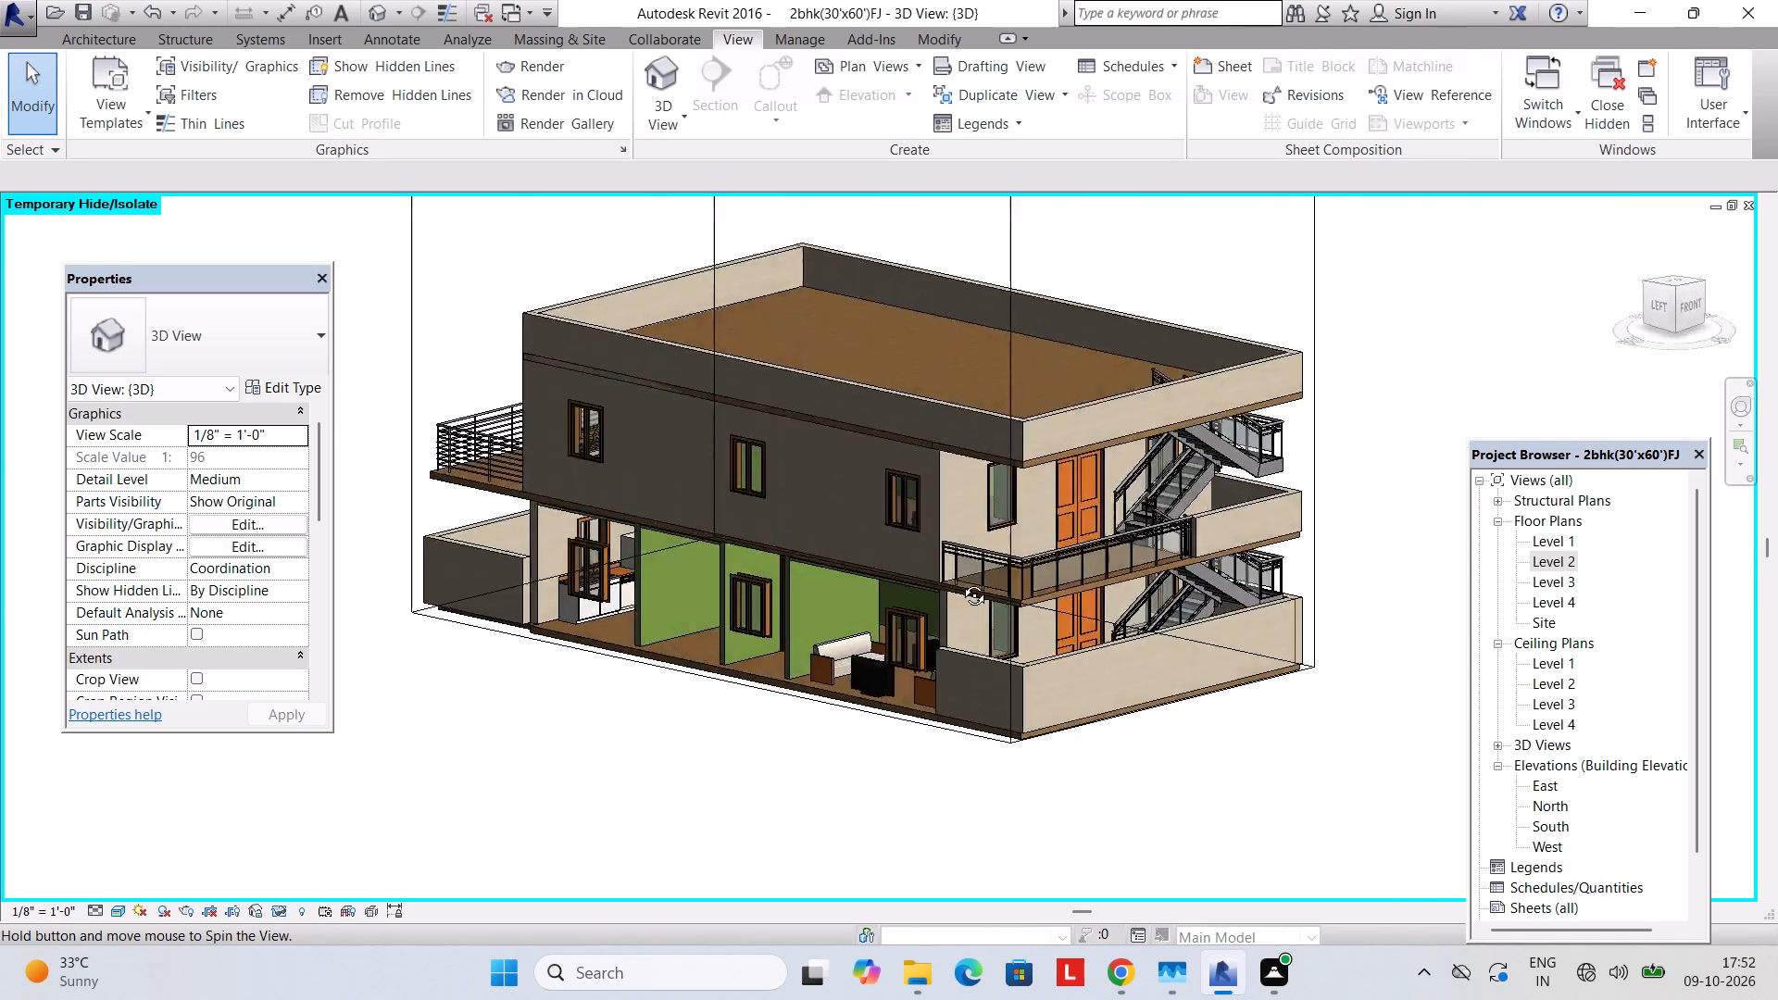
middle_click_drag(960, 581, 1093, 620, "shift")
middle_click_drag(668, 580, 1058, 547)
middle_click_drag(893, 606, 1194, 552, "shift")
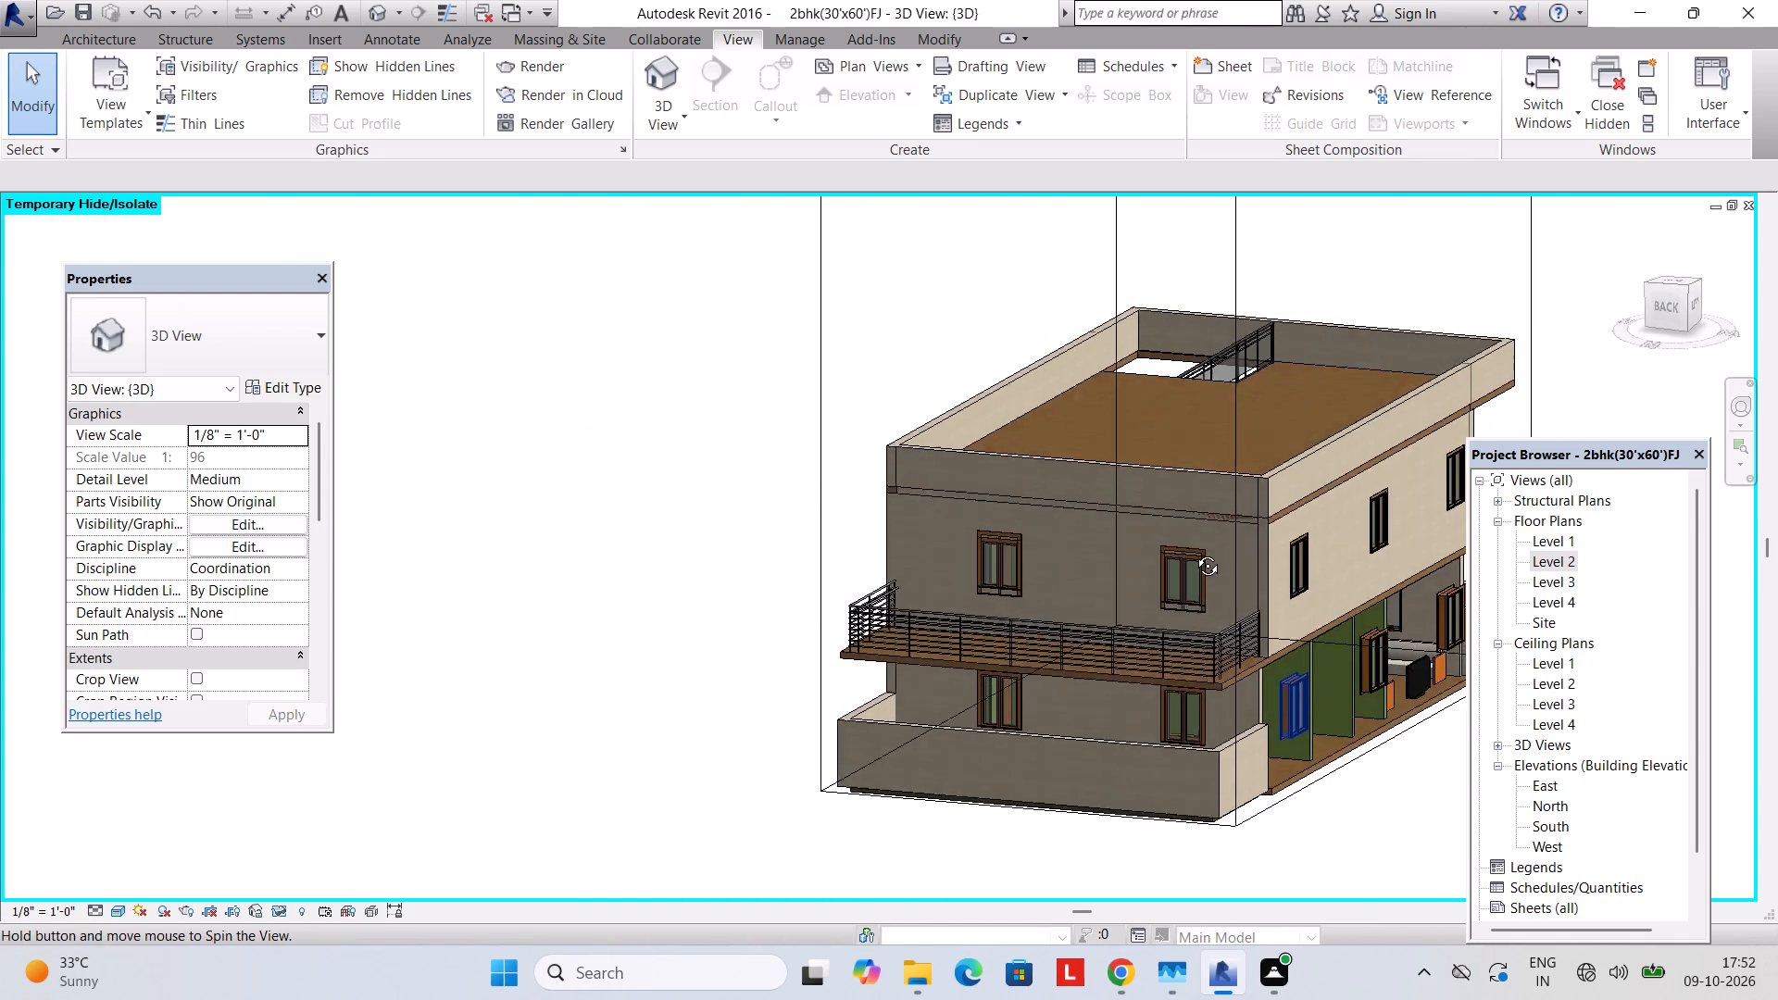
middle_click_drag(1194, 552, 1192, 531, "shift")
middle_click_drag(1191, 625, 1184, 636)
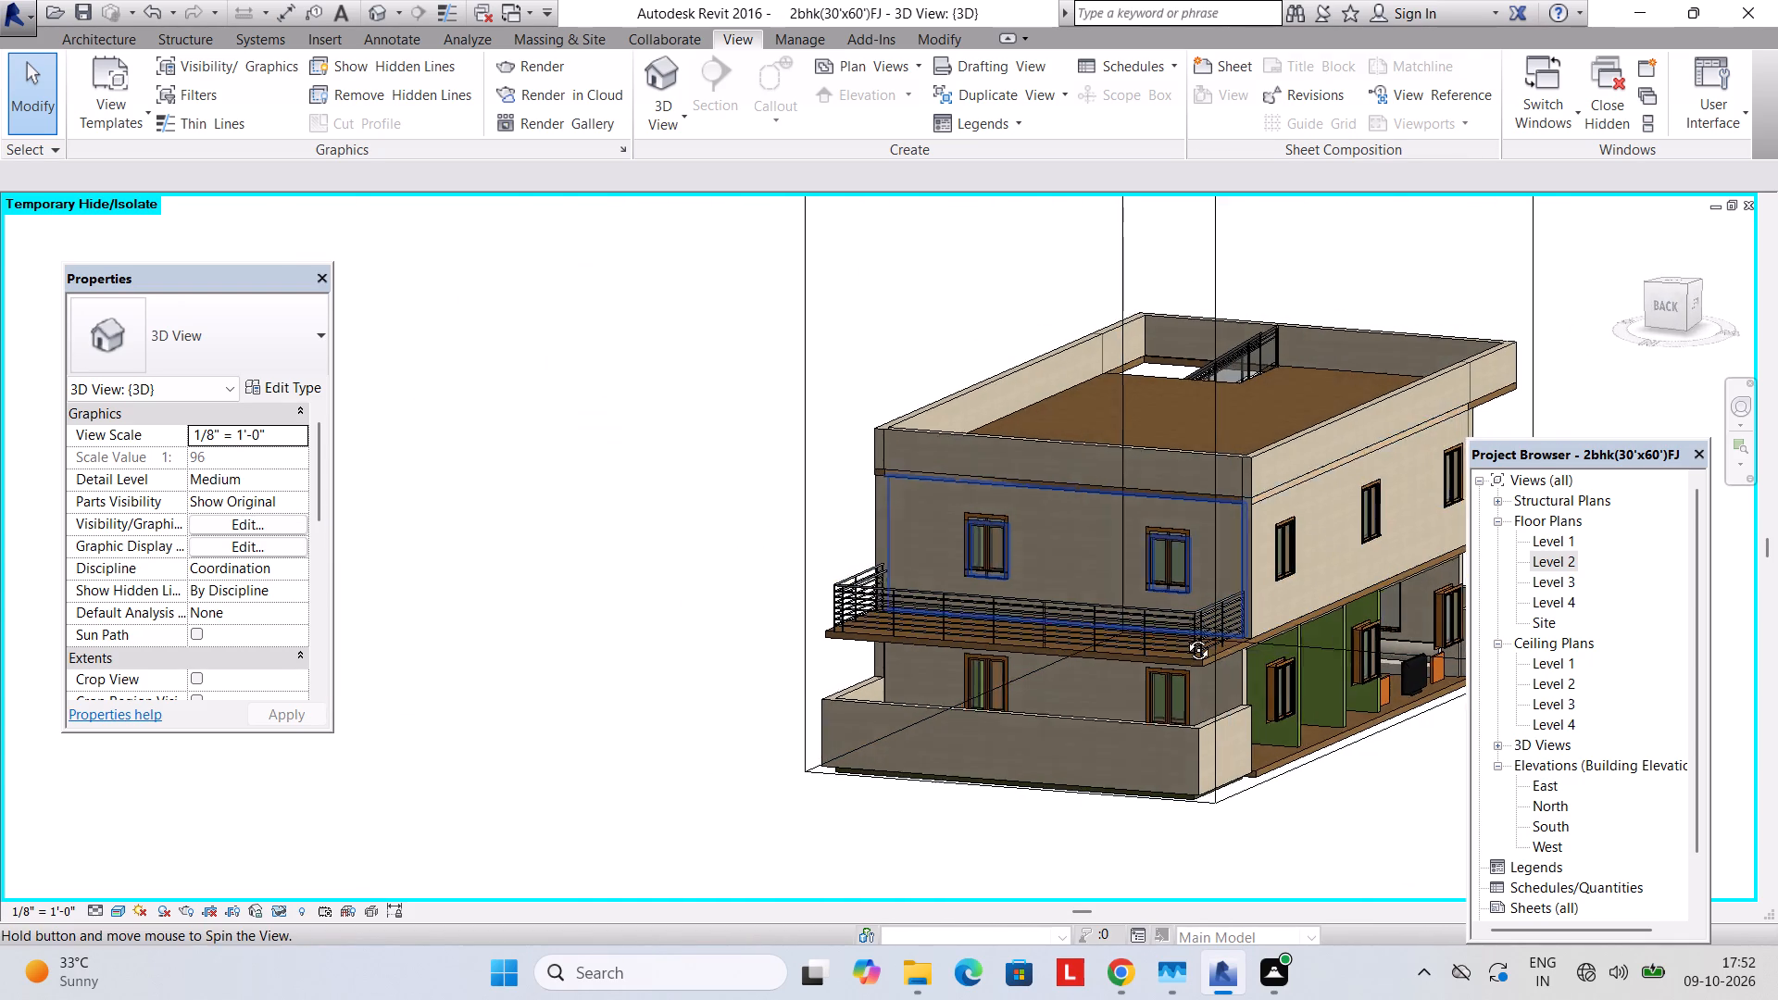
middle_click_drag(1184, 636, 1041, 653)
Place a Single-Flush 36" x 84" door in Level 1's rear wall beside the kitchen, centred 2'-0" from the kitchen-side wall and 3'-6" from the opposite one.
double_click(1546, 546)
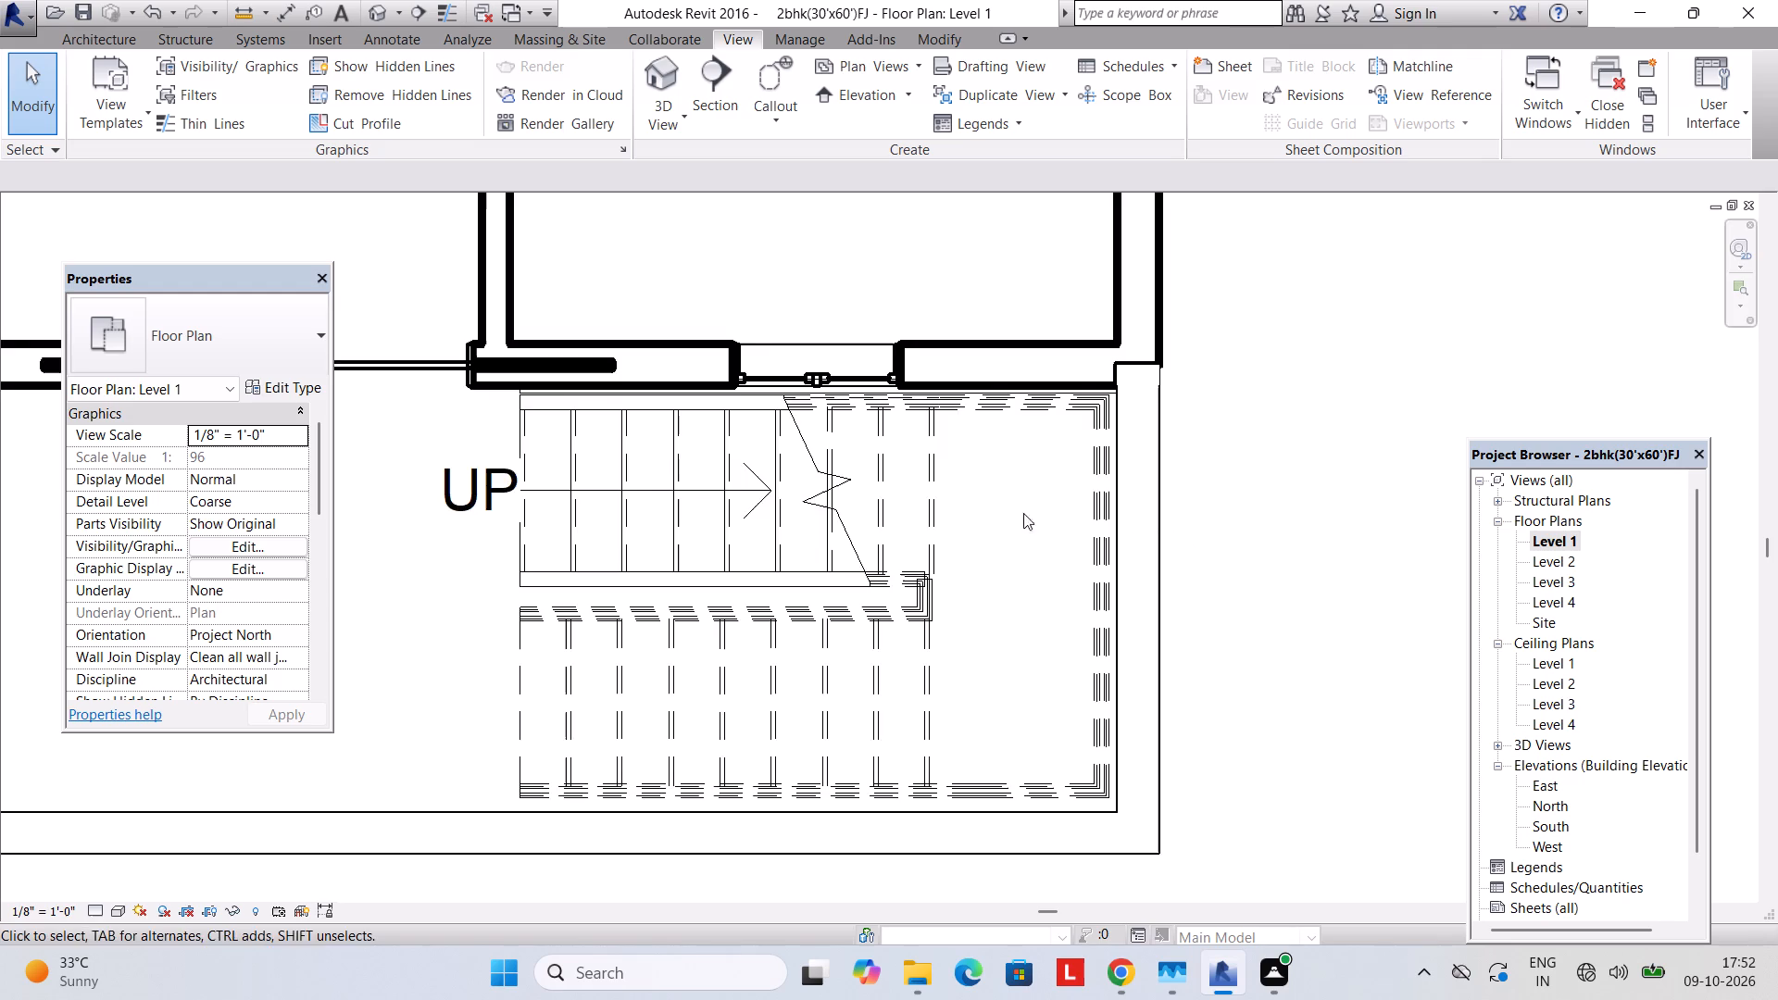
middle_click_drag(988, 491, 1011, 704)
scroll(994, 615, "down", 10)
middle_click_drag(845, 433, 870, 823)
scroll(792, 493, "down", 1)
middle_click_drag(796, 505, 801, 525)
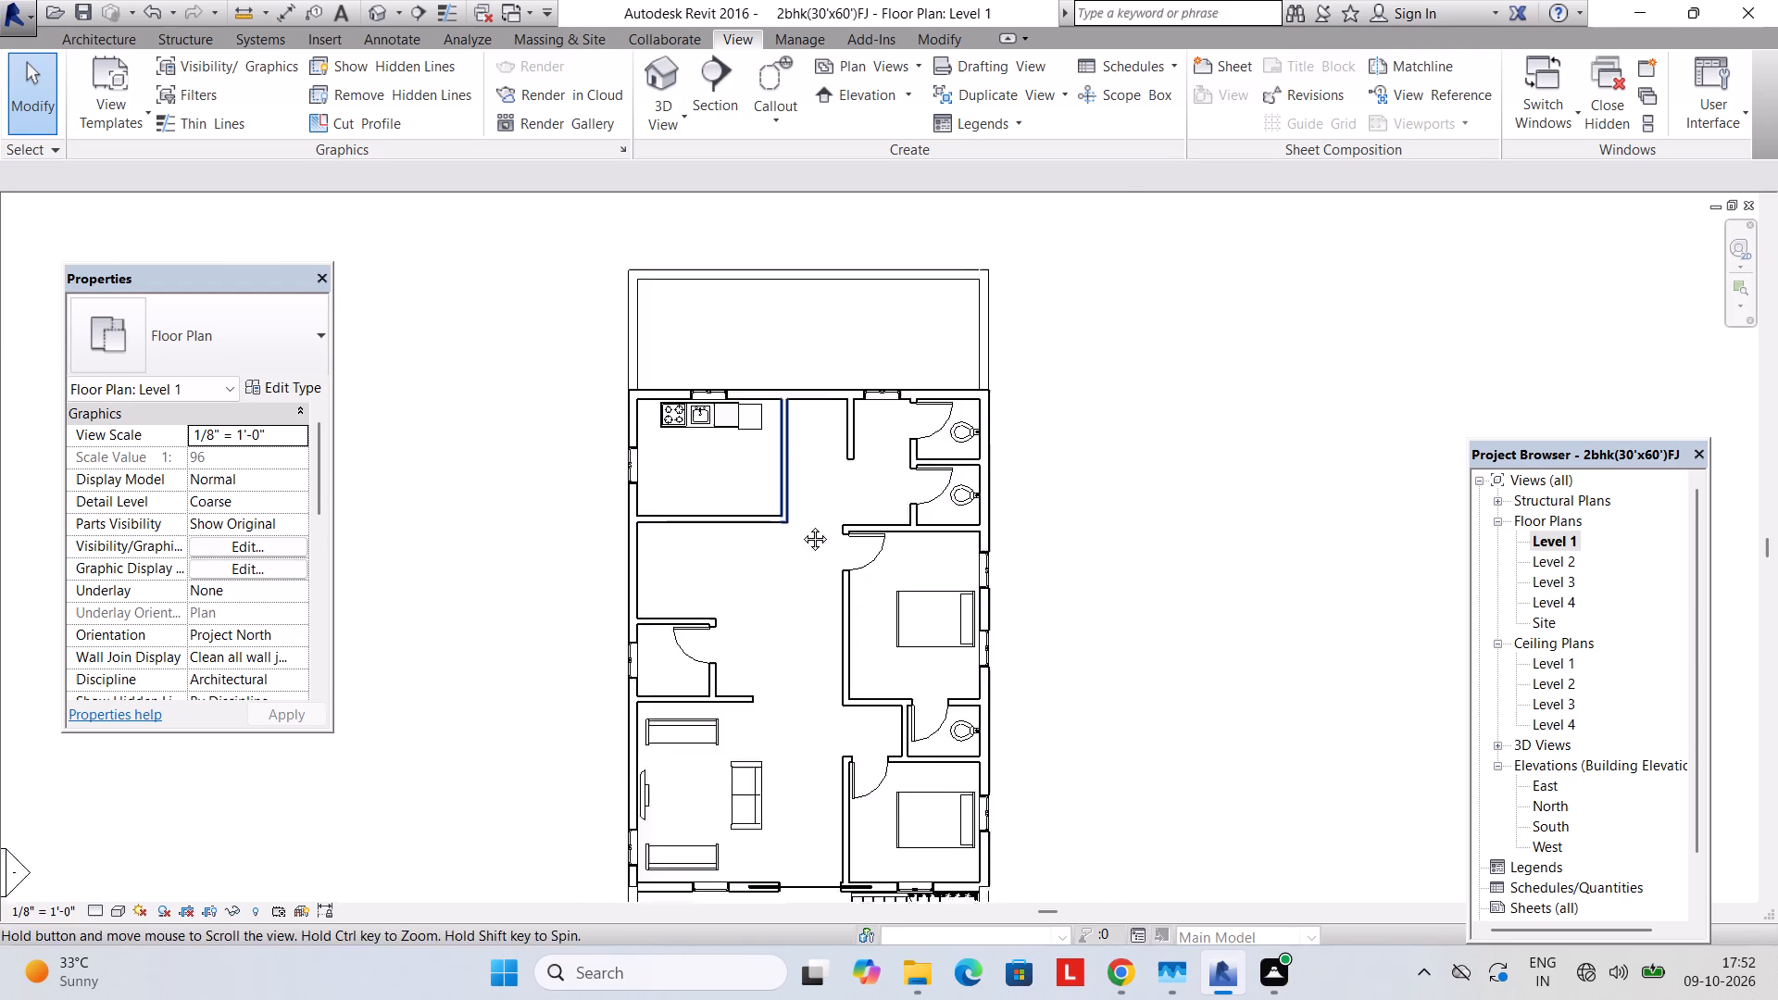
middle_click_drag(801, 525, 807, 619)
left_click(110, 33)
left_click(143, 90)
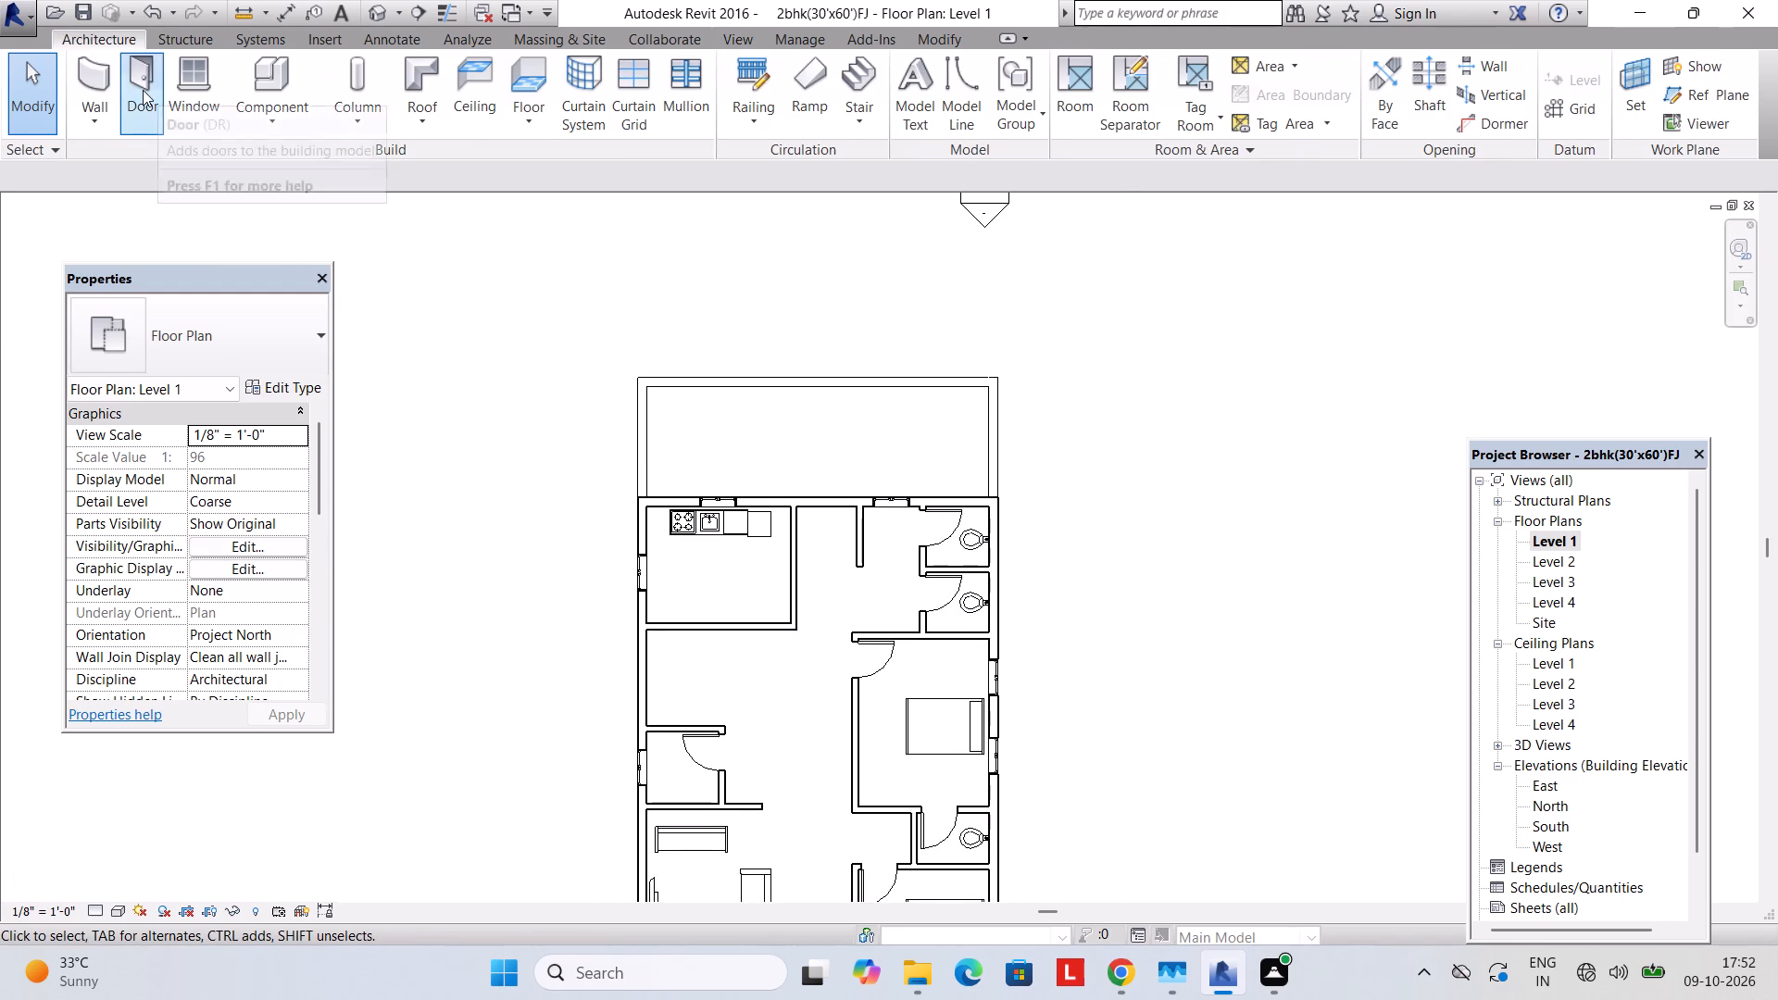
left_click(275, 356)
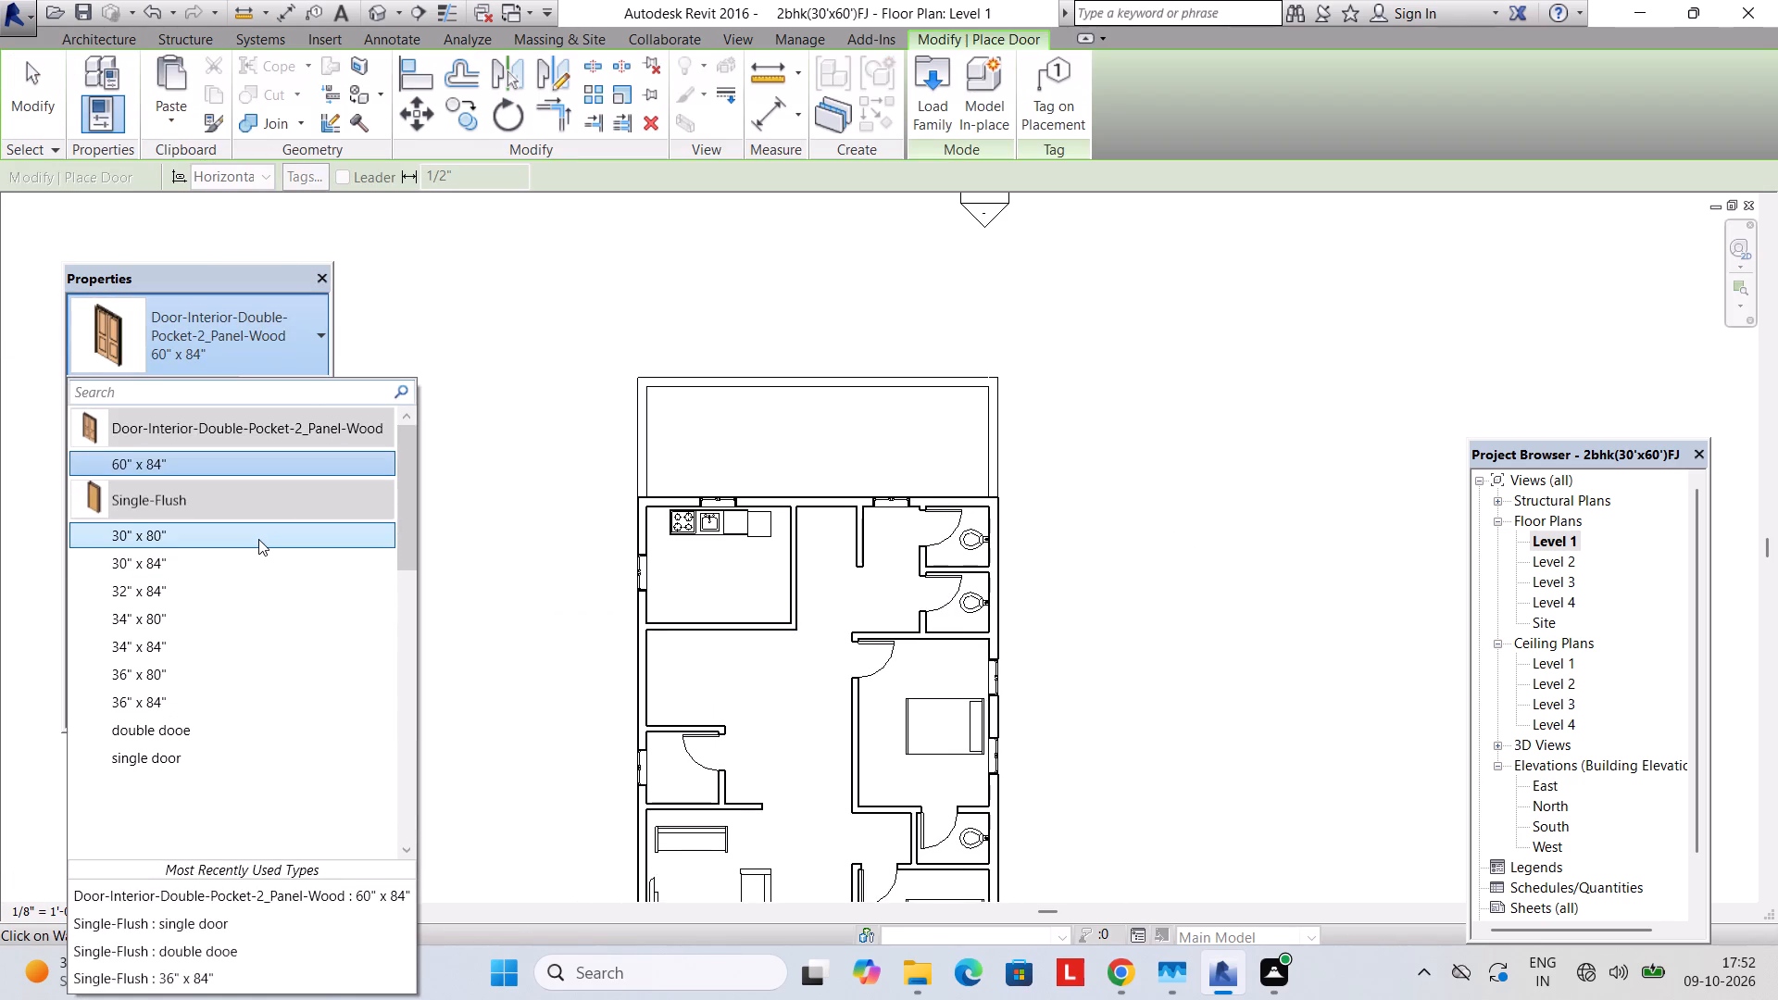
left_click(156, 705)
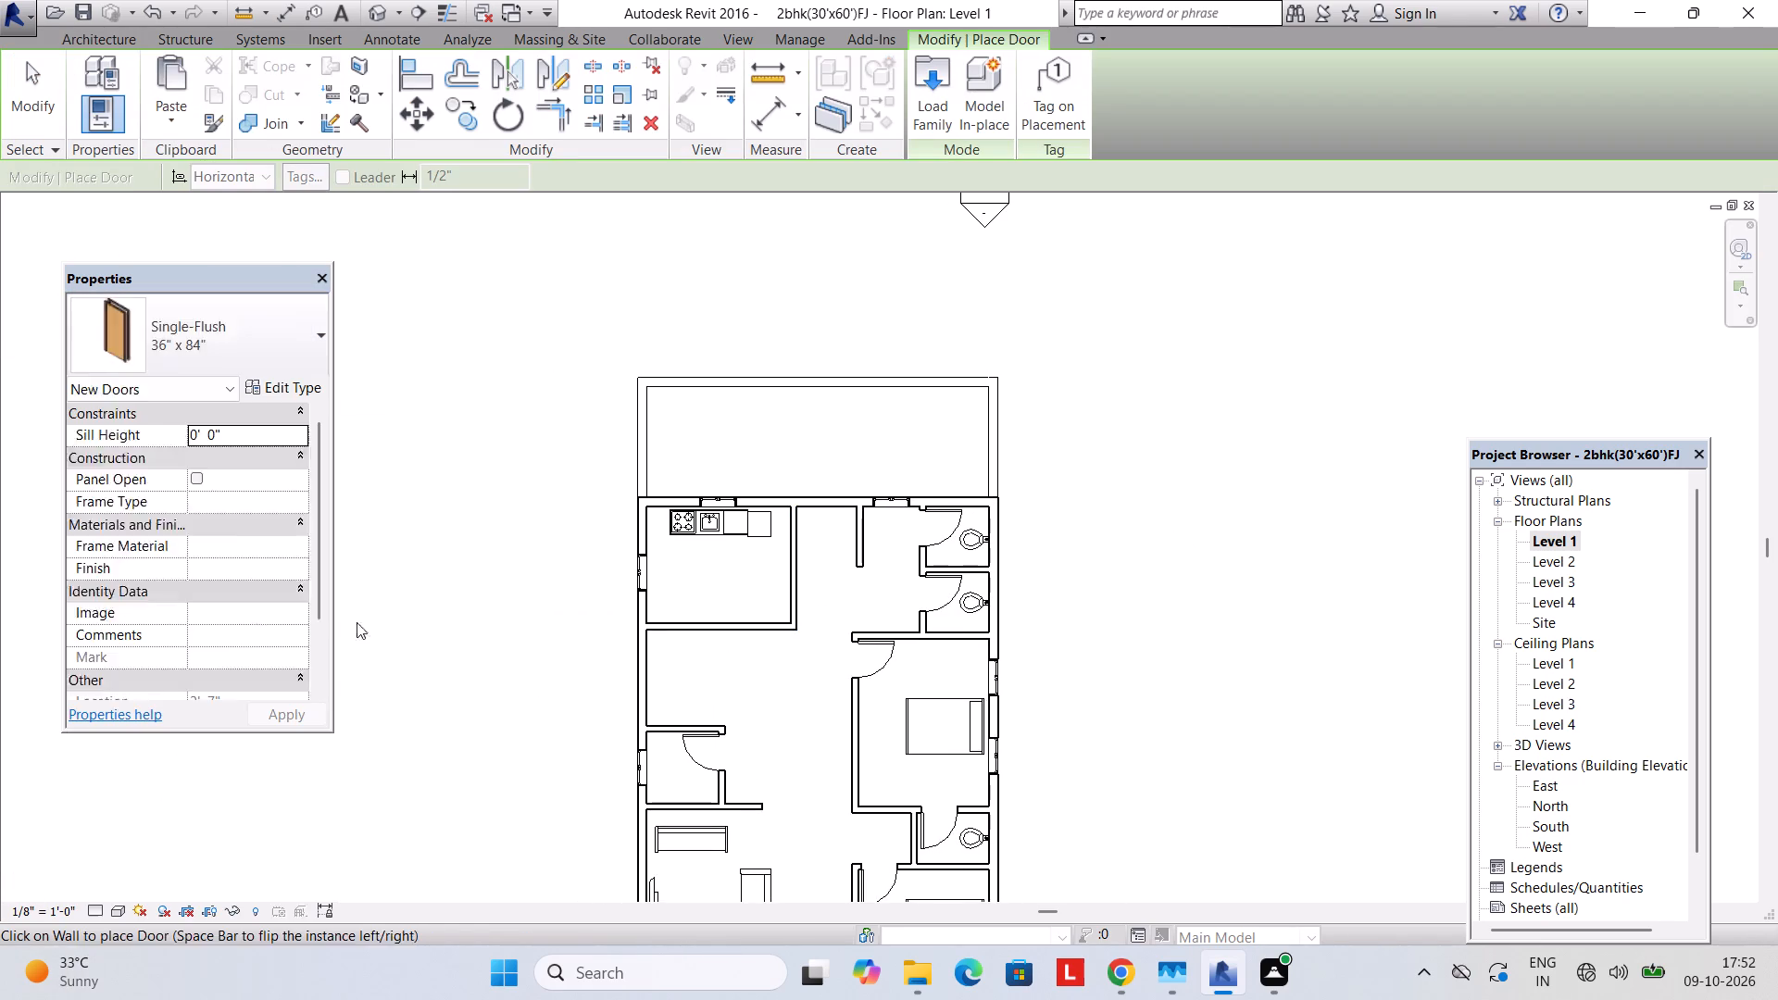
scroll(822, 511, "up", 4)
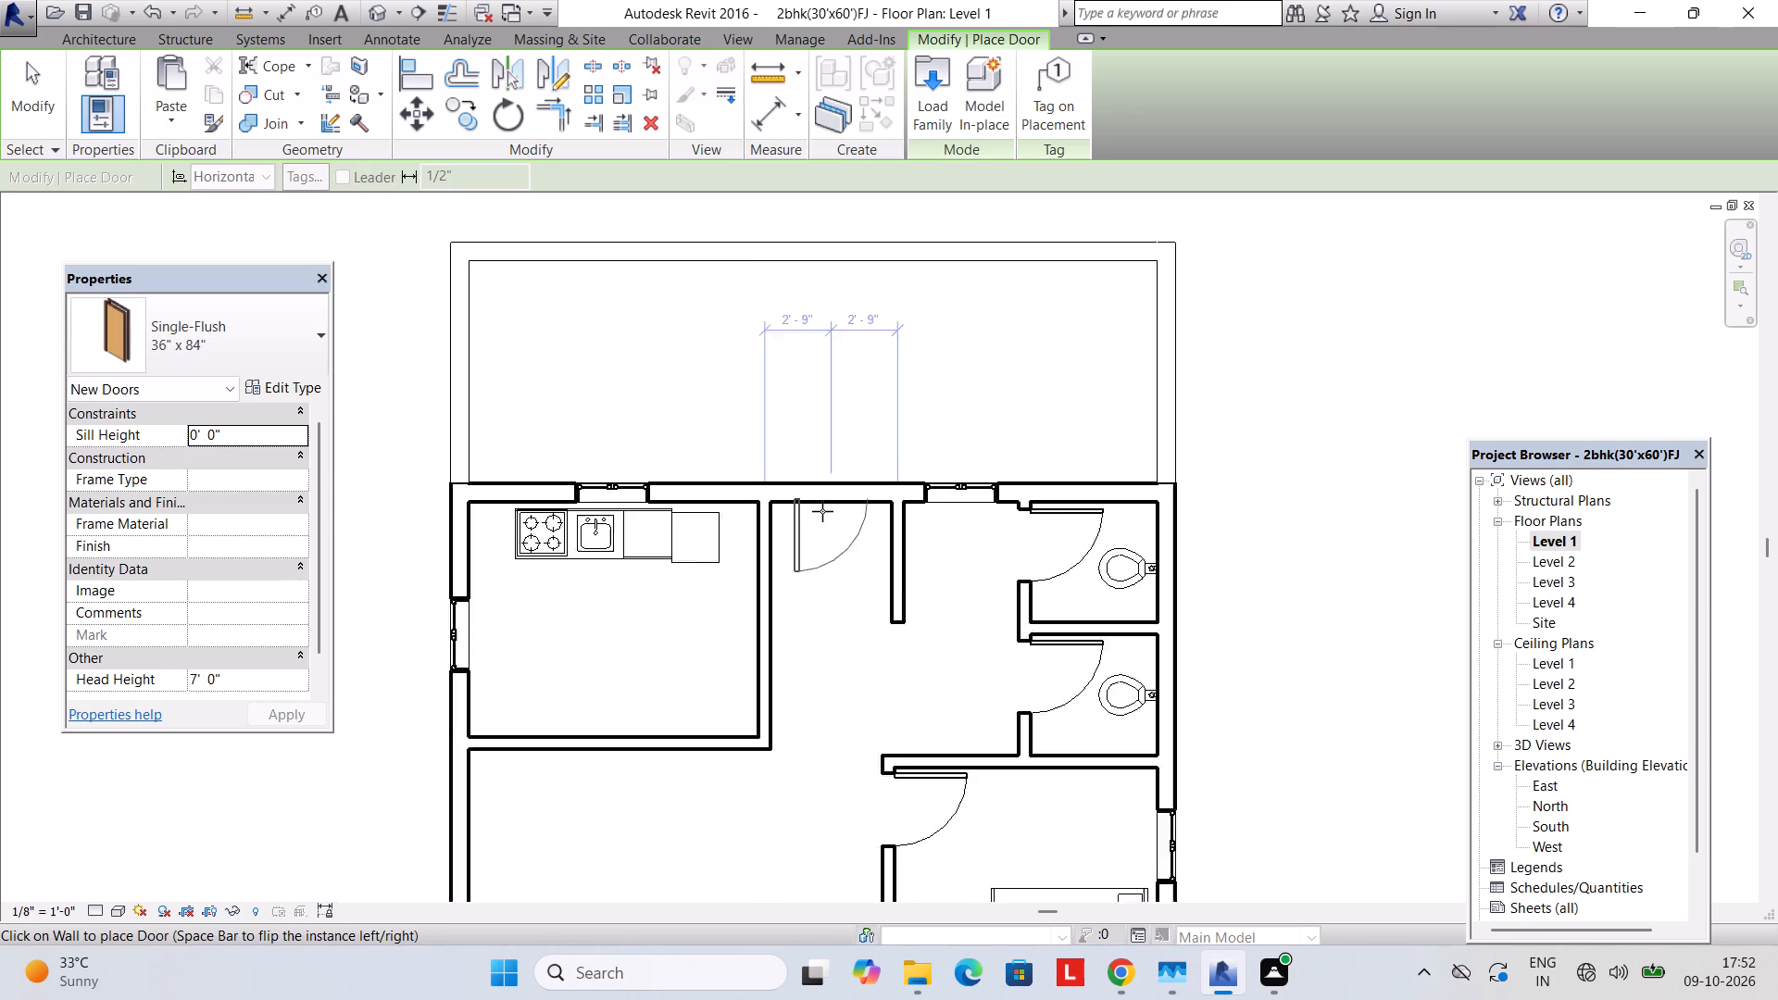
scroll(822, 511, "up", 4)
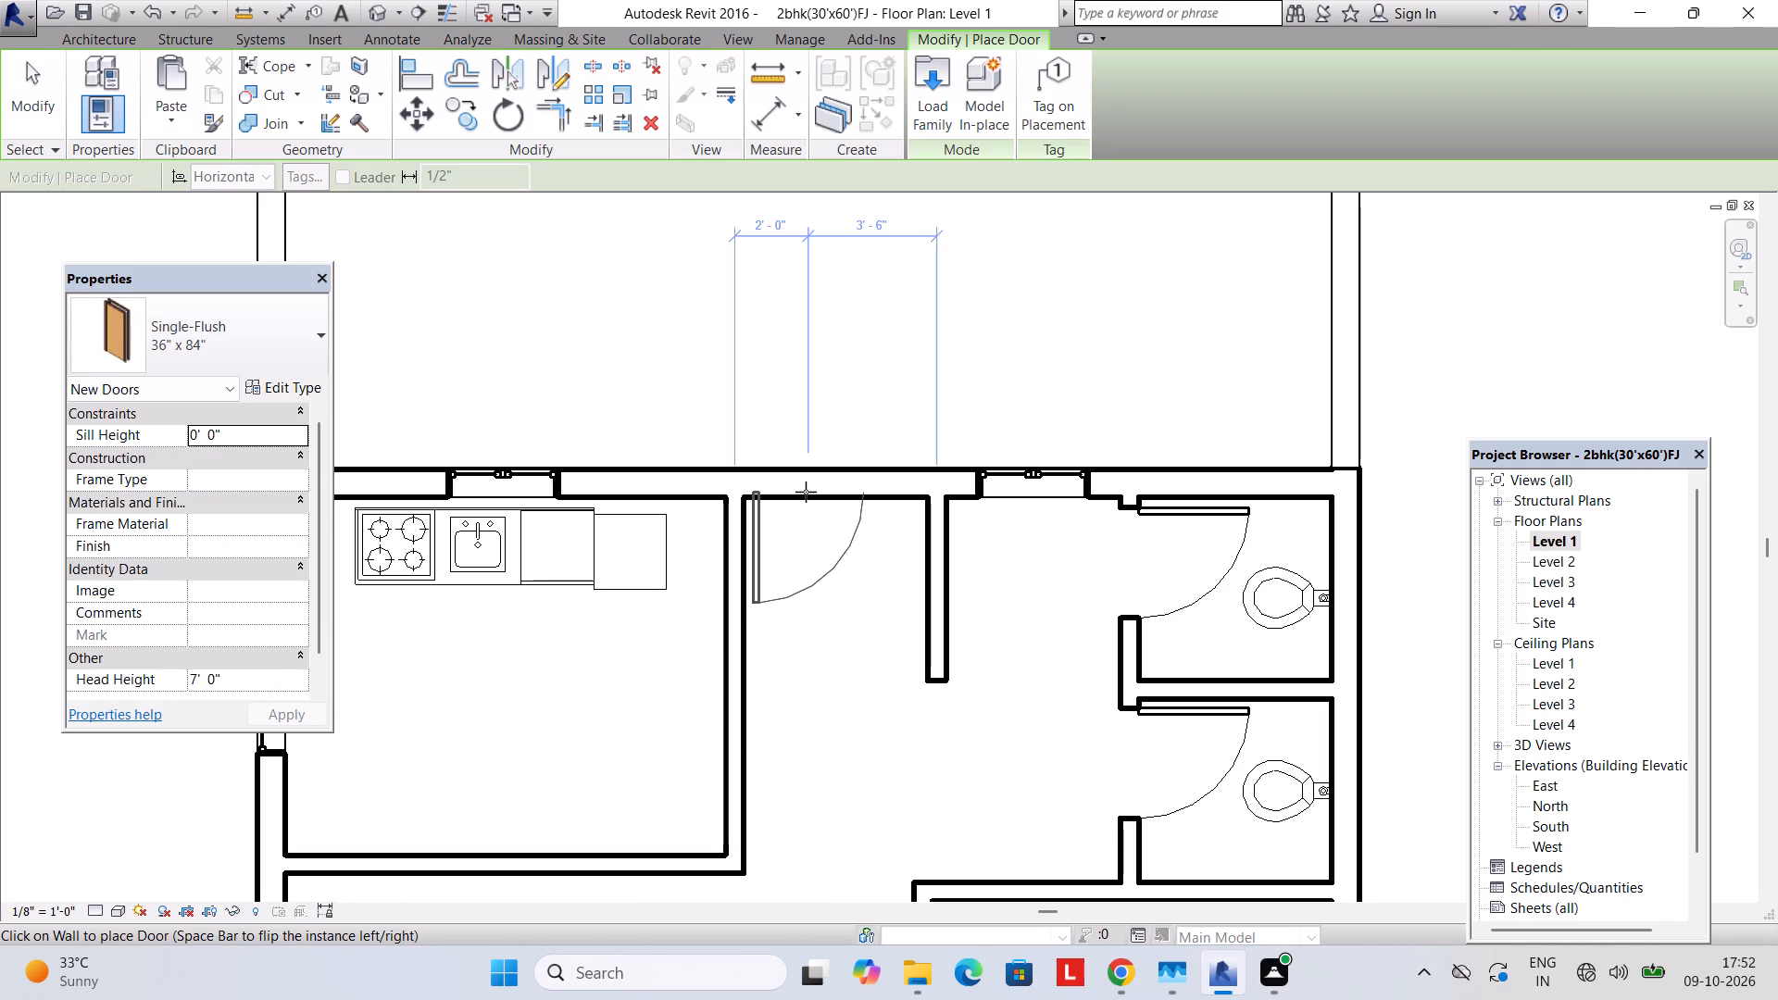
left_click(814, 493)
scroll(897, 434, "down", 2)
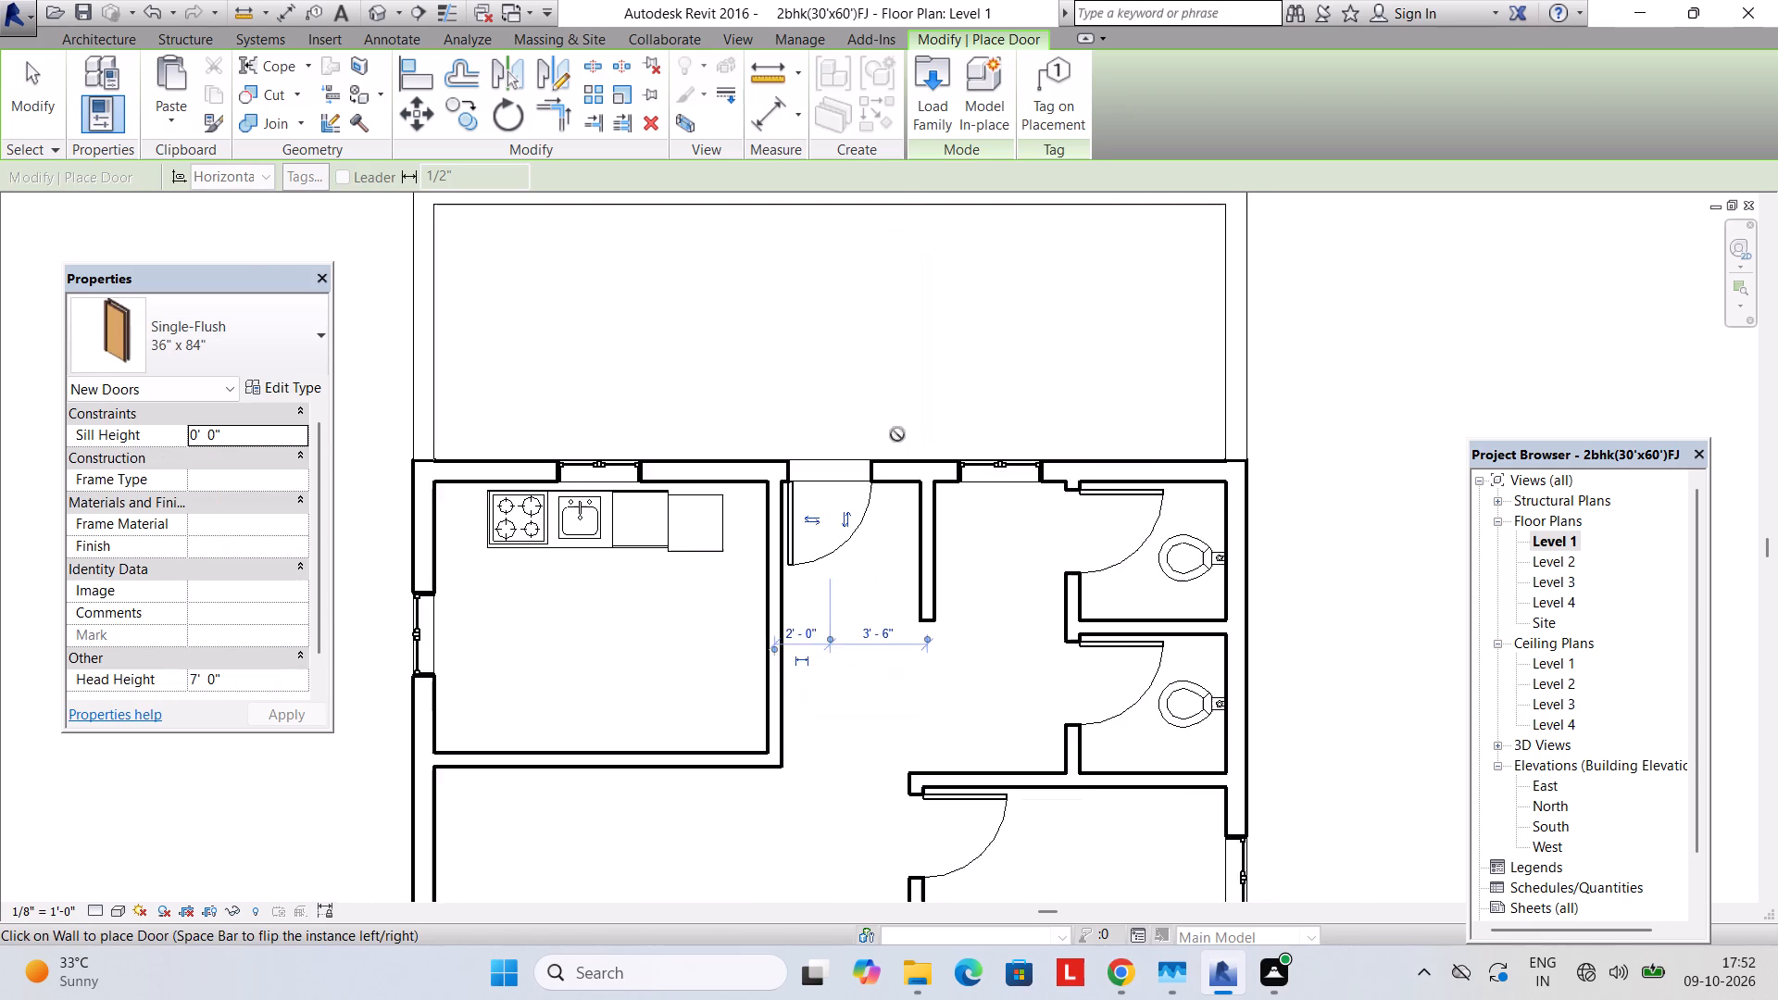
scroll(899, 434, "down", 4)
key("Escape")
key("Escape")
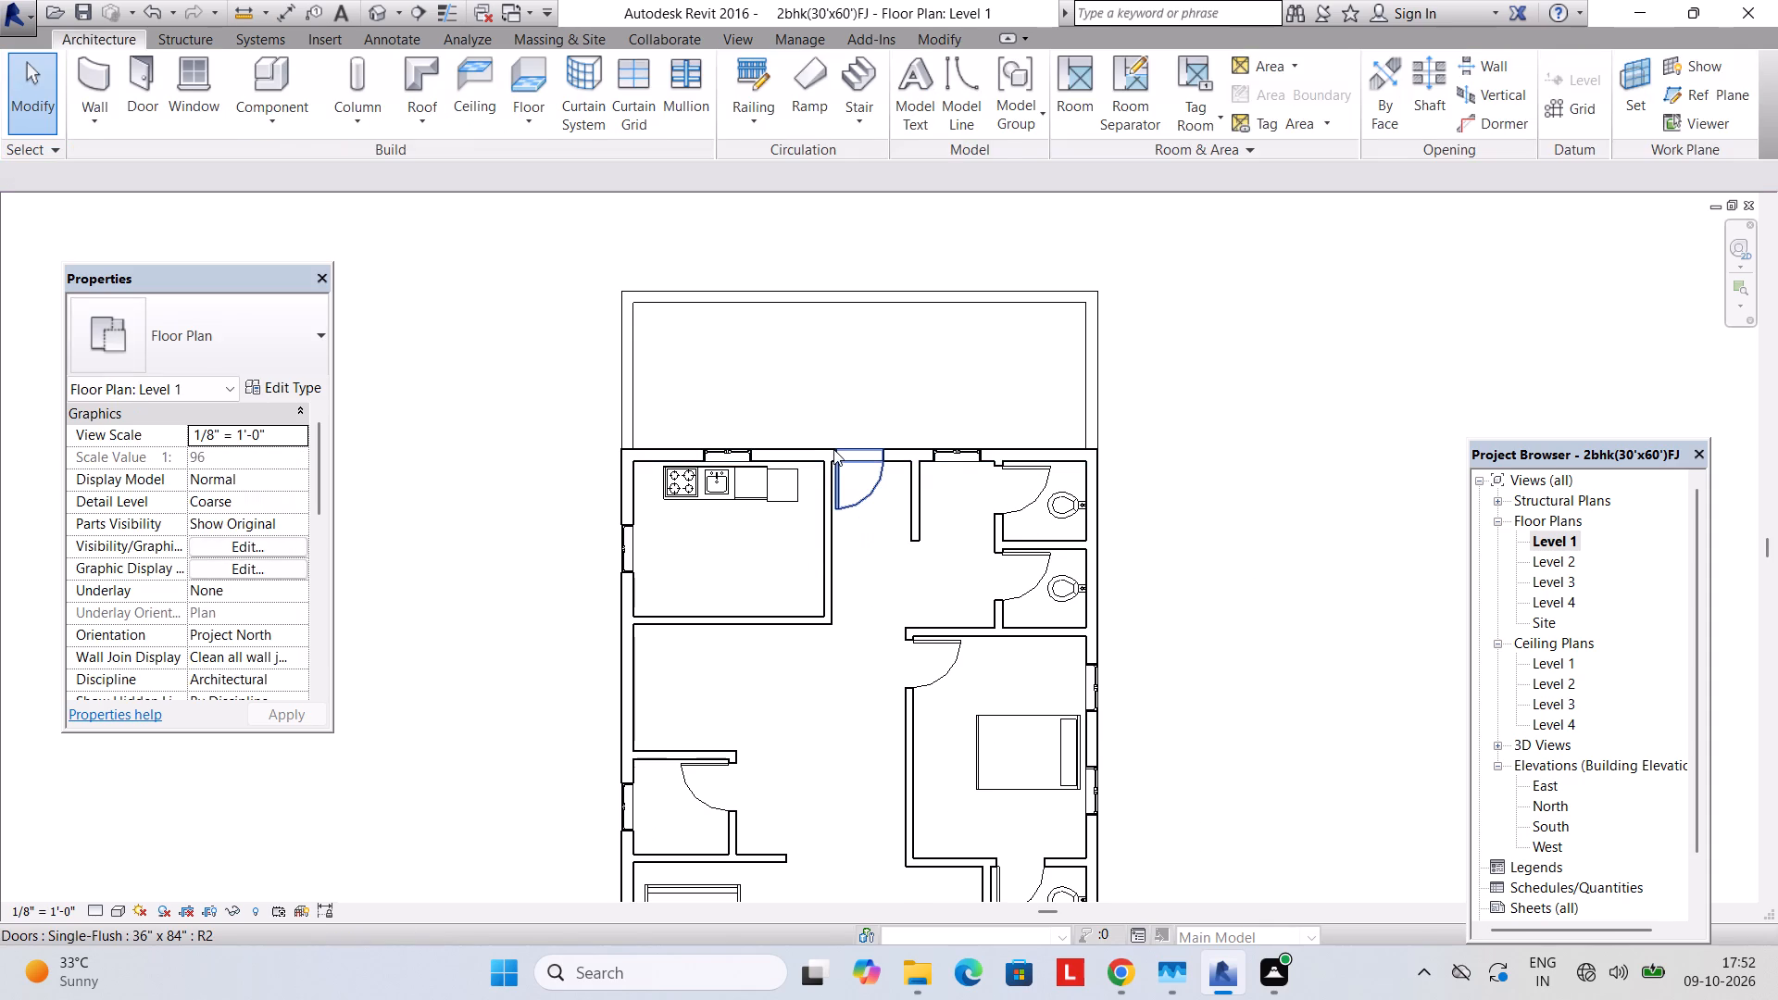
Copy the new rear door from Level 1 and paste it into Level 2's rear wall beside the kitchen, opening onto the balcony.
left_click(833, 449)
key("ctrl+c")
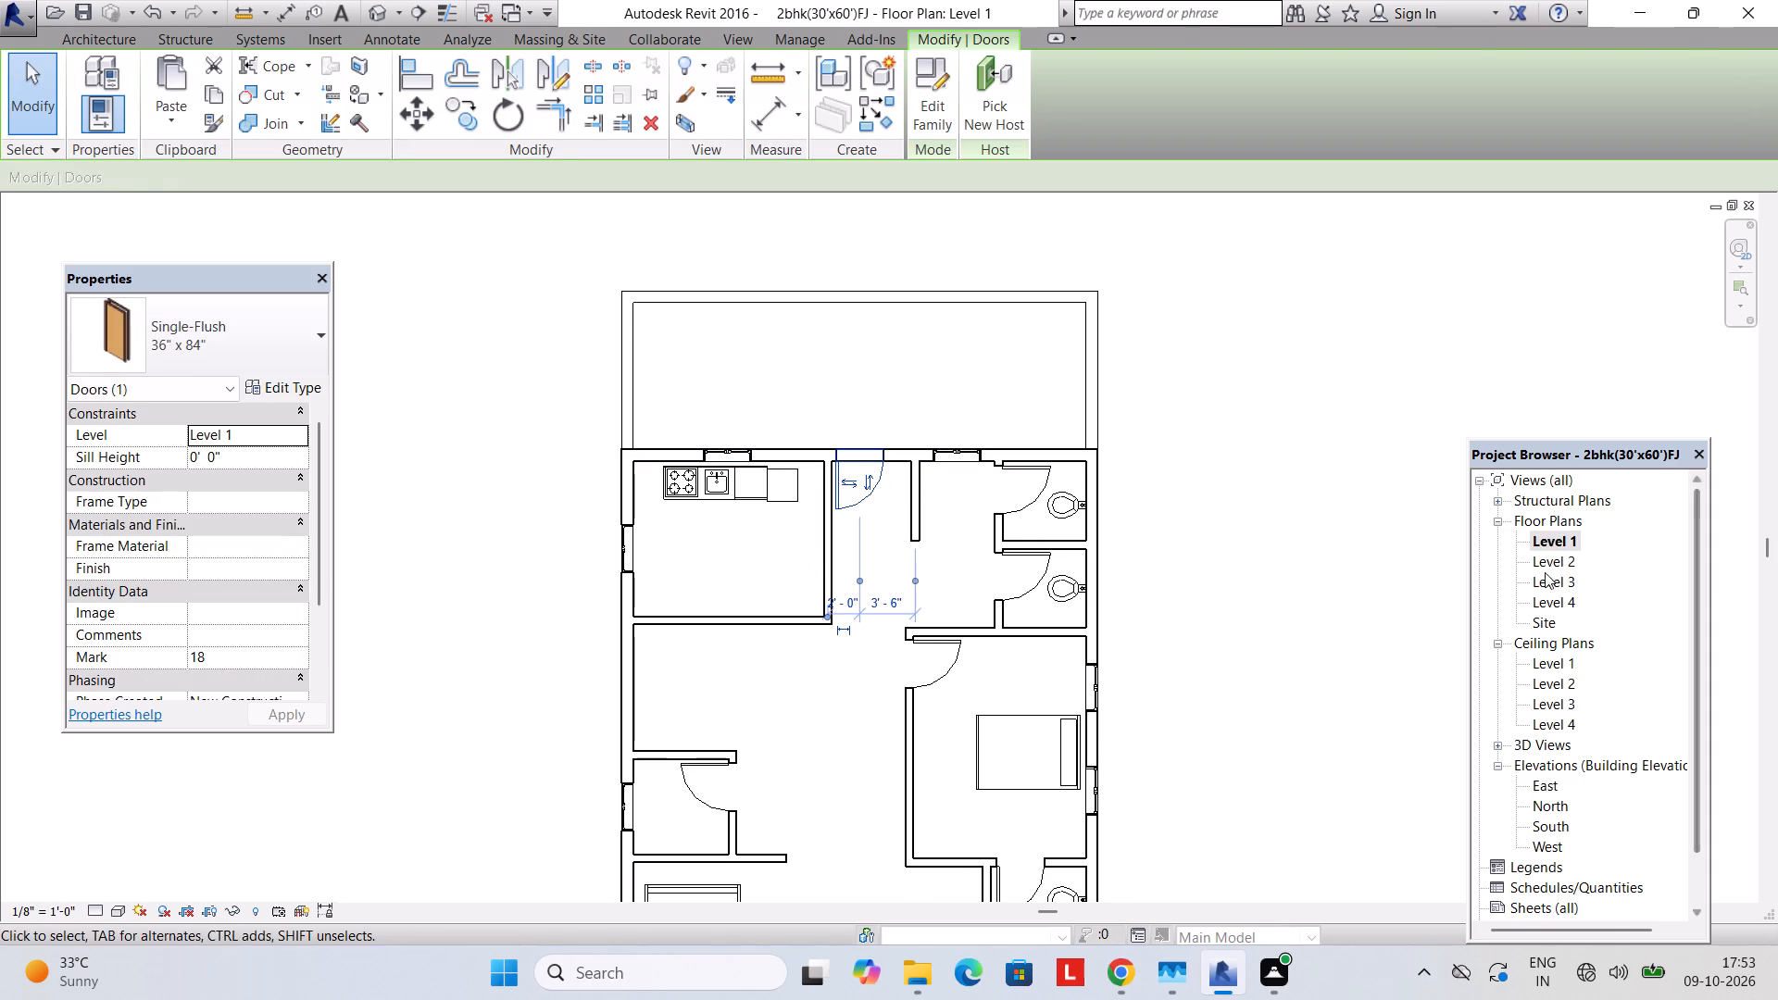
double_click(1541, 562)
middle_click_drag(895, 391, 899, 426)
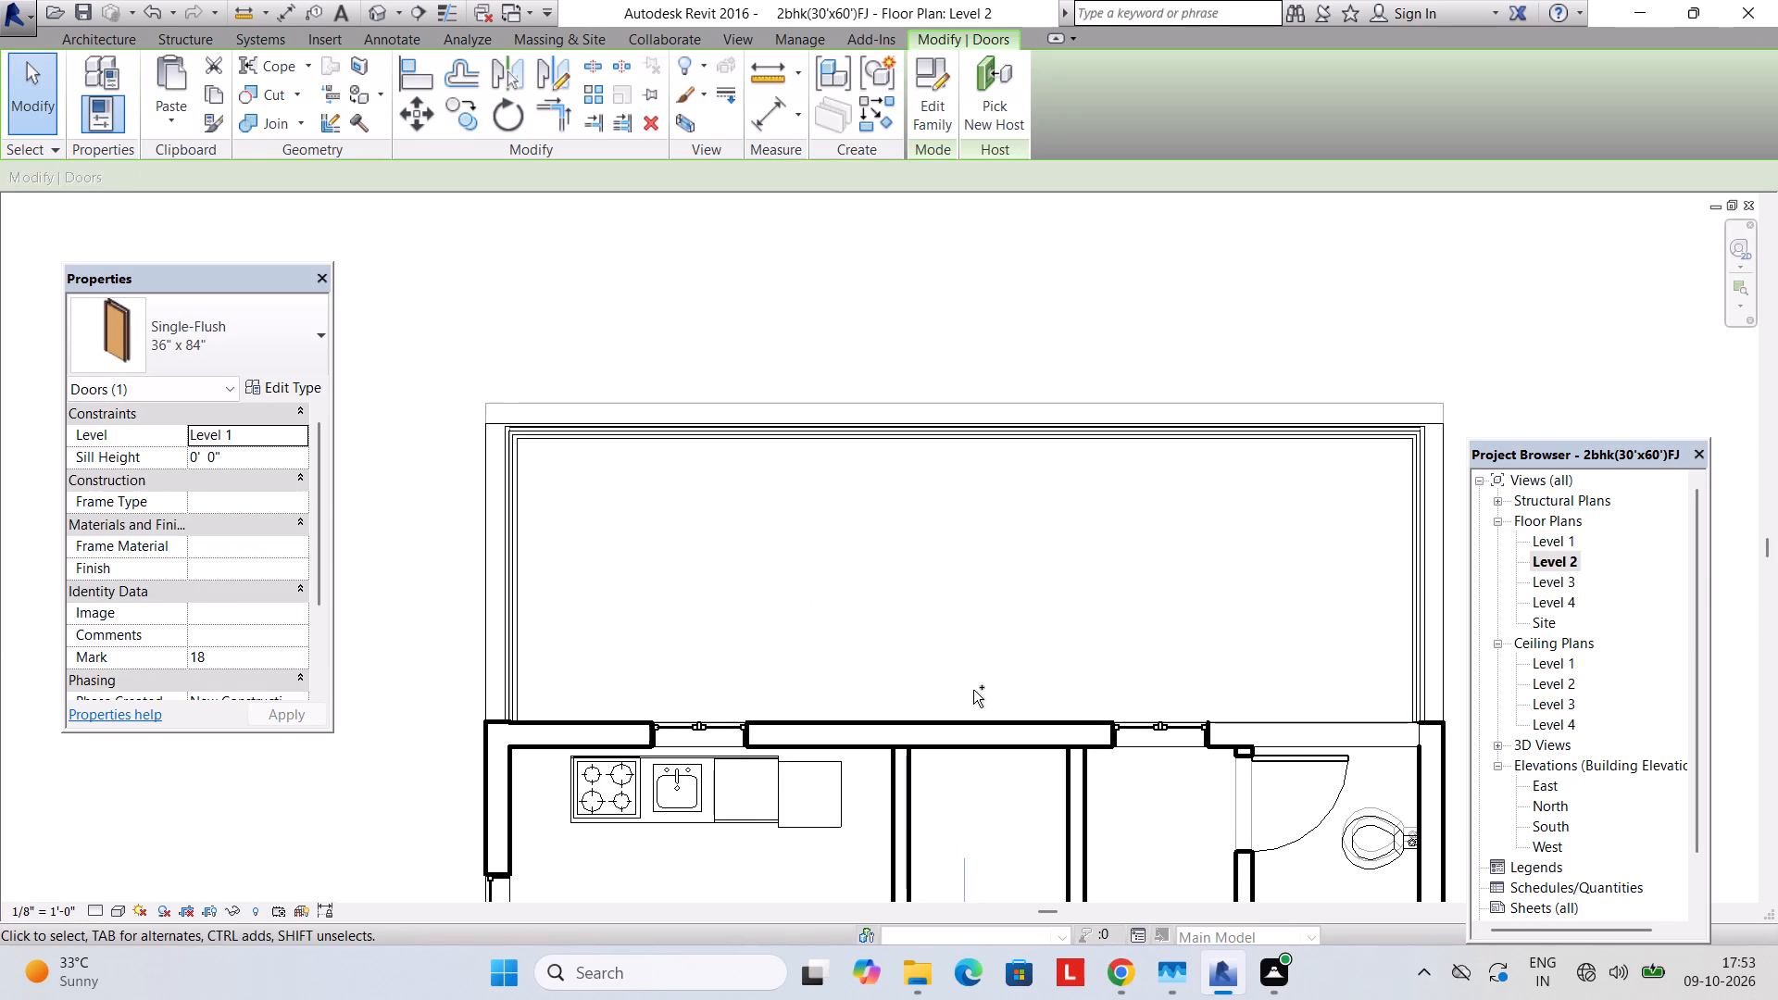
key("ctrl+v")
middle_click_drag(960, 733, 920, 580)
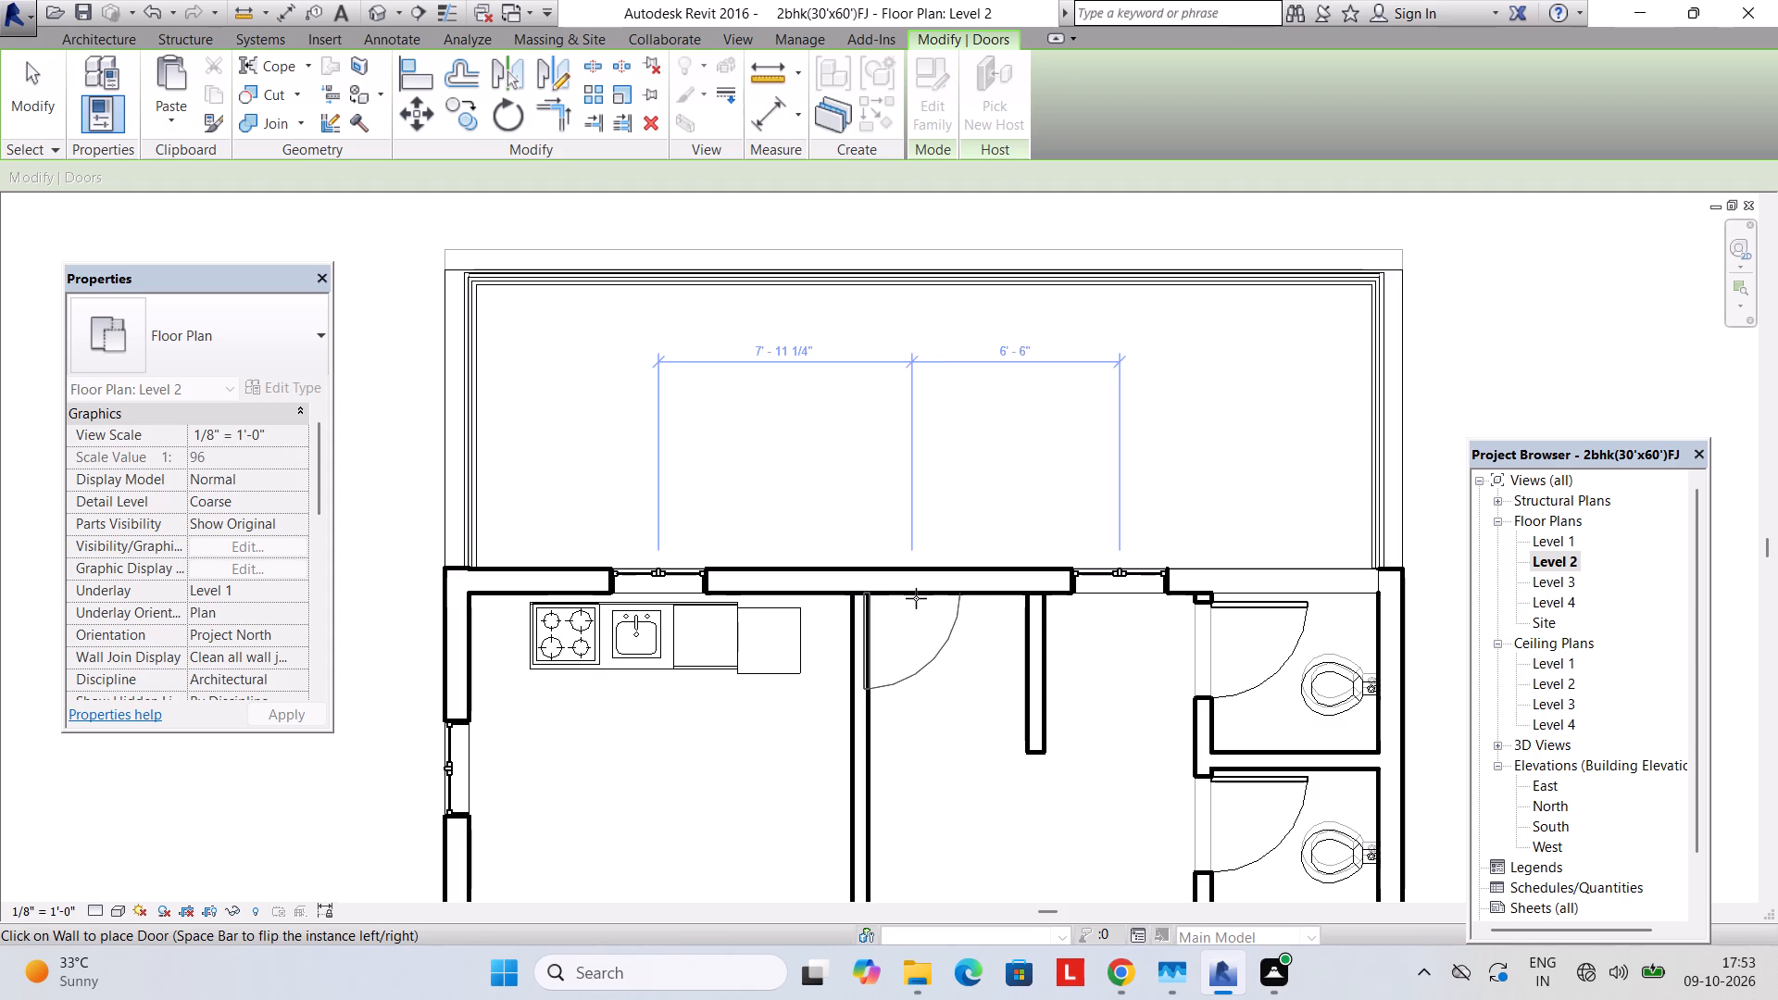
left_click(924, 598)
key("Escape")
scroll(1052, 474, "down", 3)
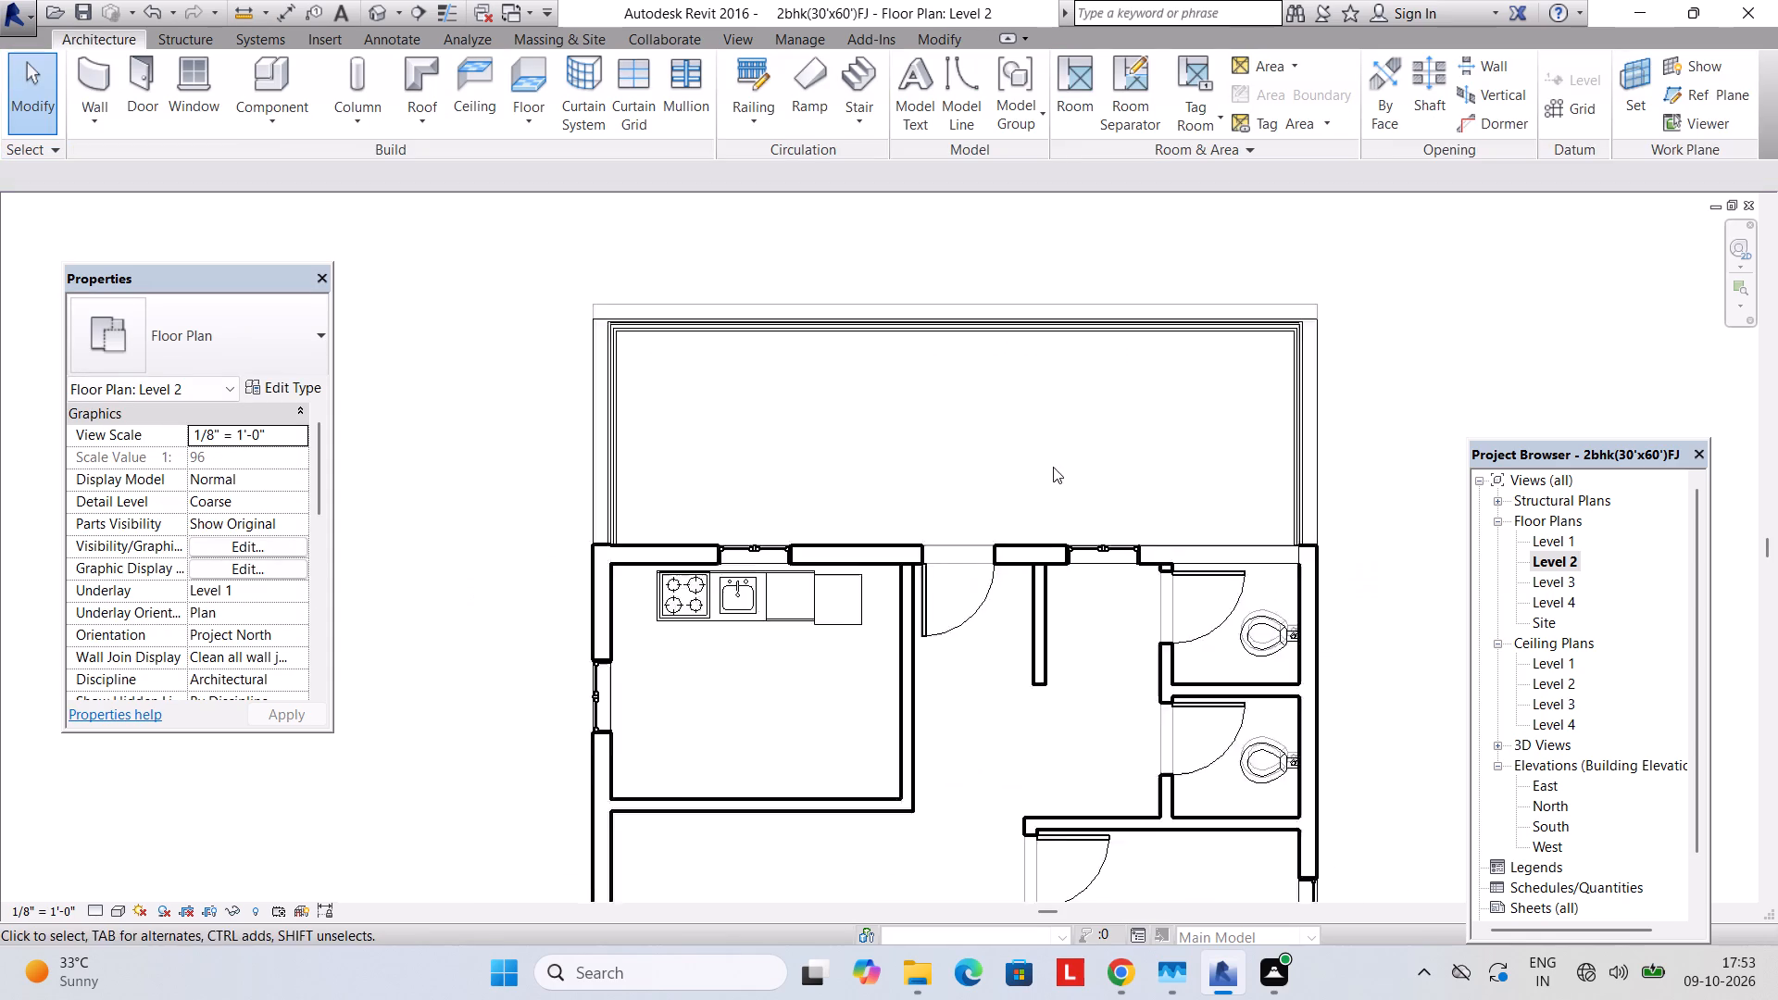
Examine the rear doors on both storeys in 3D, along with the house's side, front and roof.
left_click(727, 29)
left_click(738, 36)
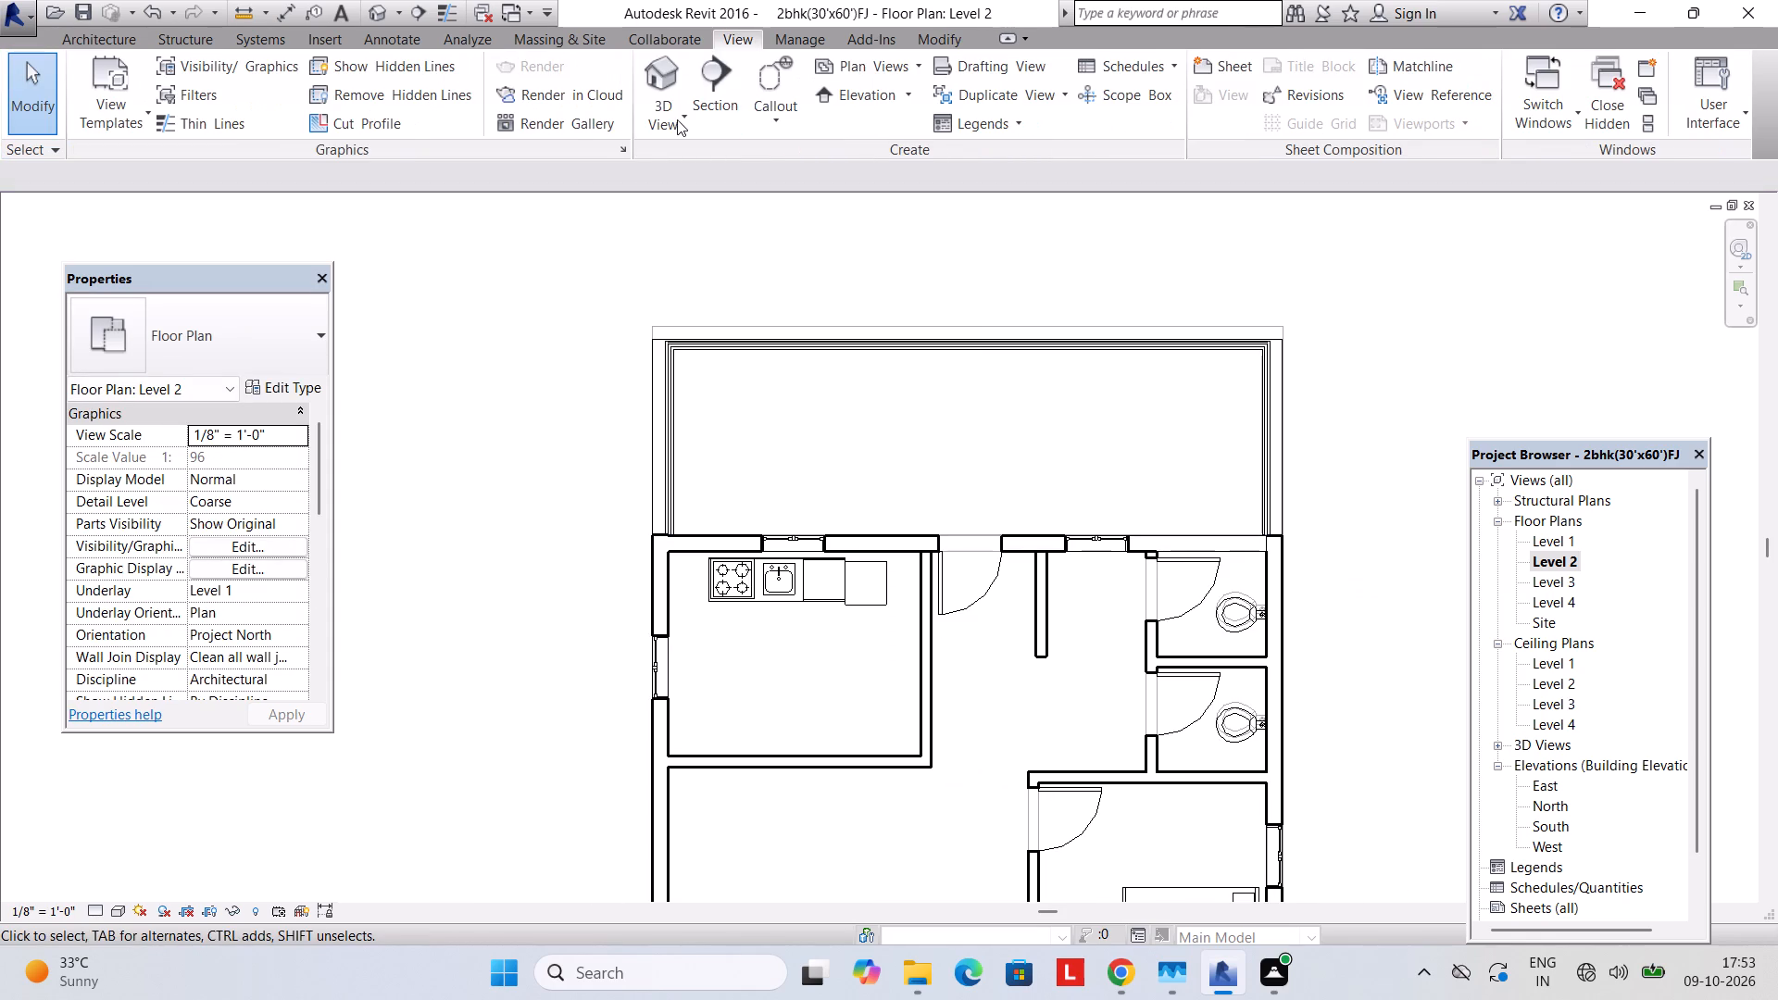
left_click(673, 119)
left_click(724, 171)
middle_click_drag(784, 450, 932, 505)
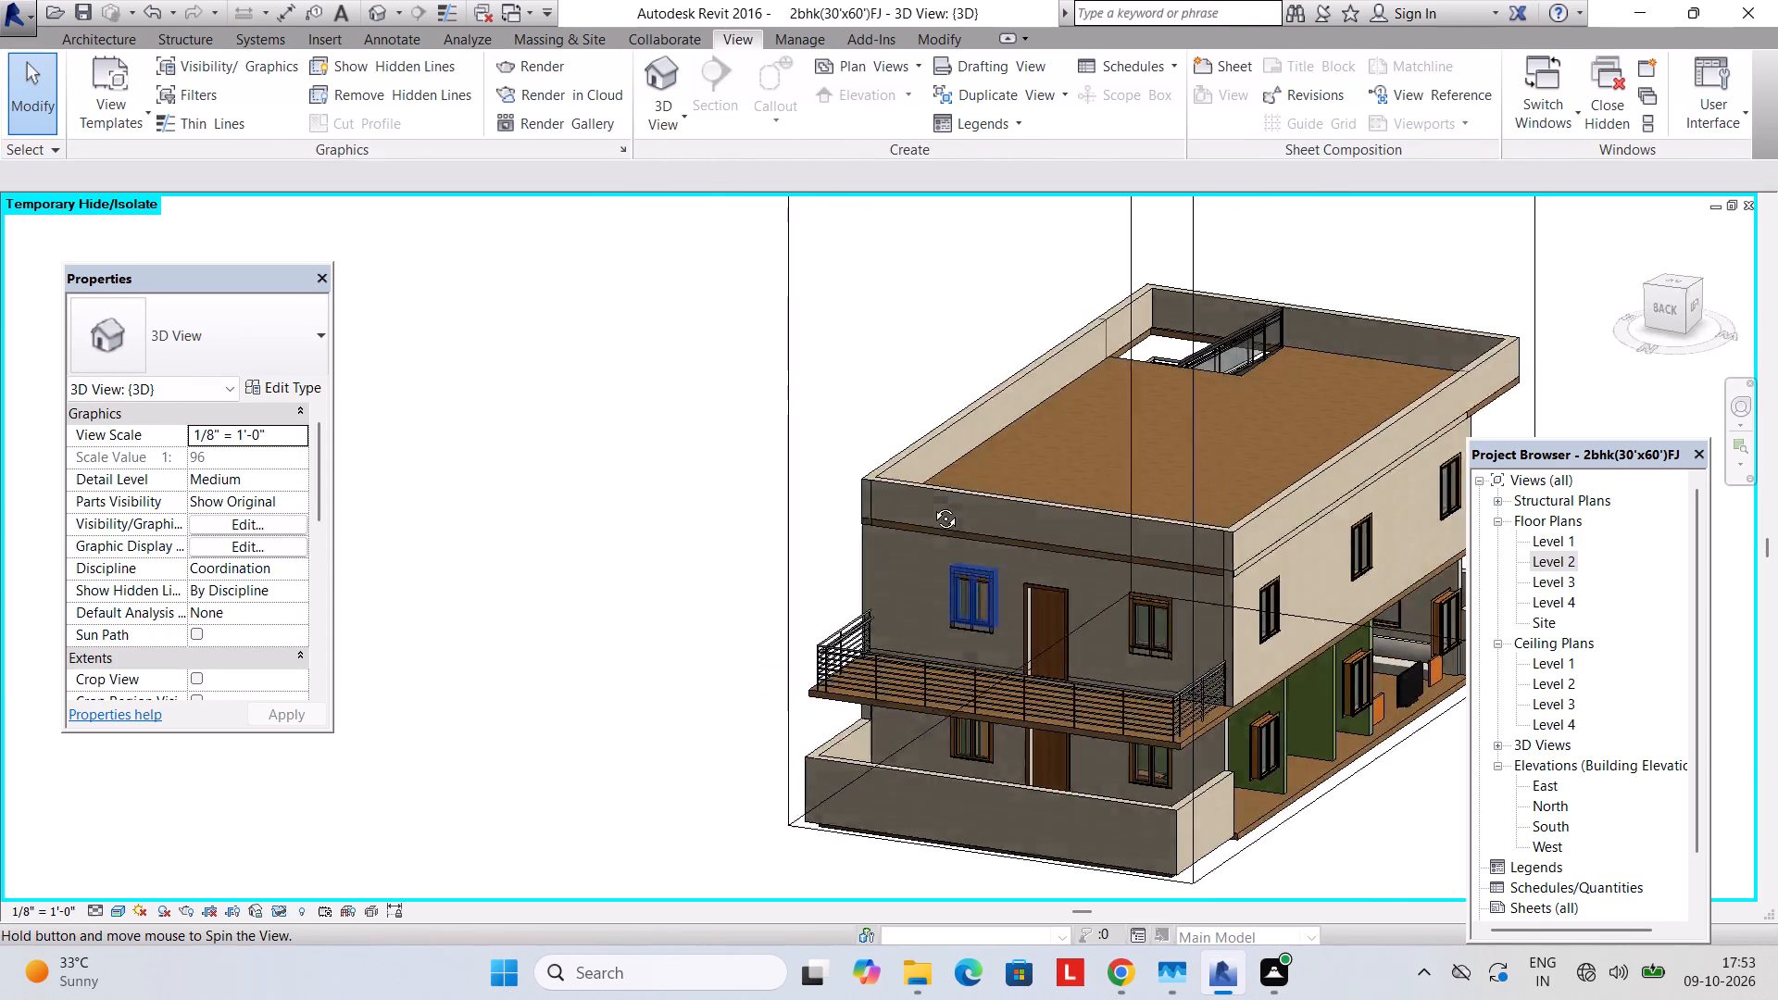
middle_click_drag(932, 505, 951, 506)
scroll(1148, 681, "up", 5)
scroll(1146, 662, "up", 1, "shift")
middle_click_drag(1146, 659, 1073, 595, "shift")
scroll(971, 578, "down", 4)
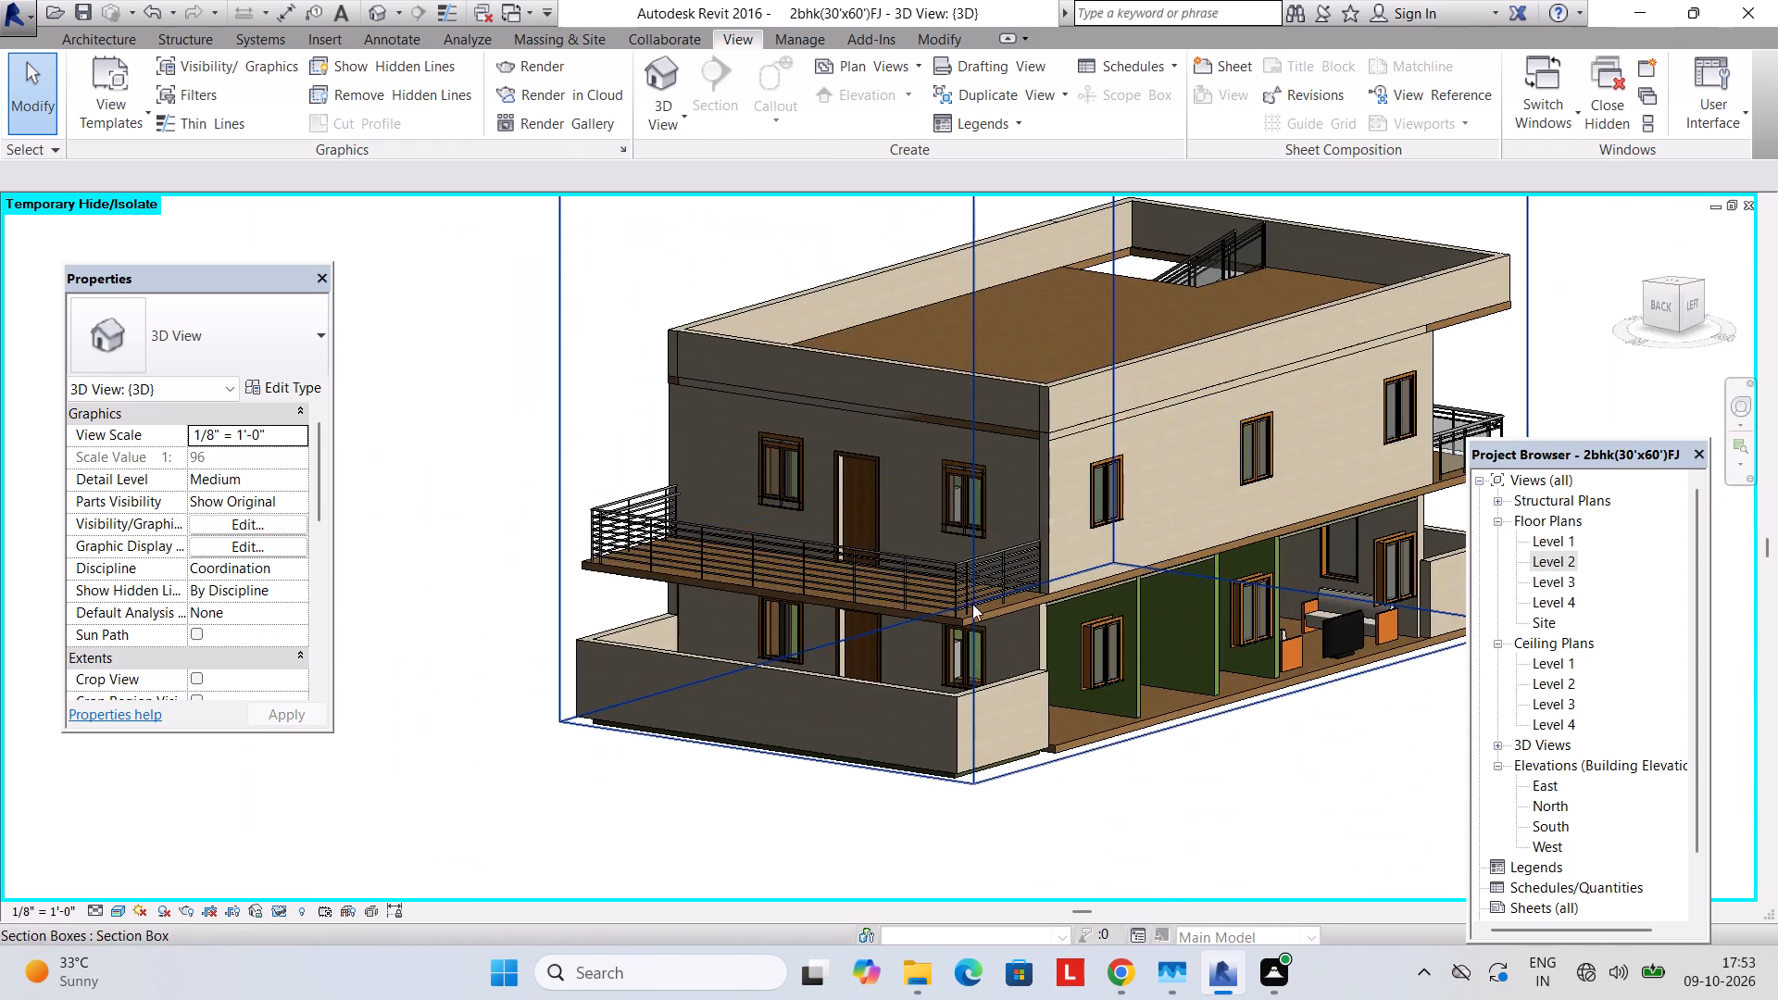
middle_click_drag(1015, 605, 761, 682, "shift")
middle_click_drag(908, 576, 749, 525, "shift")
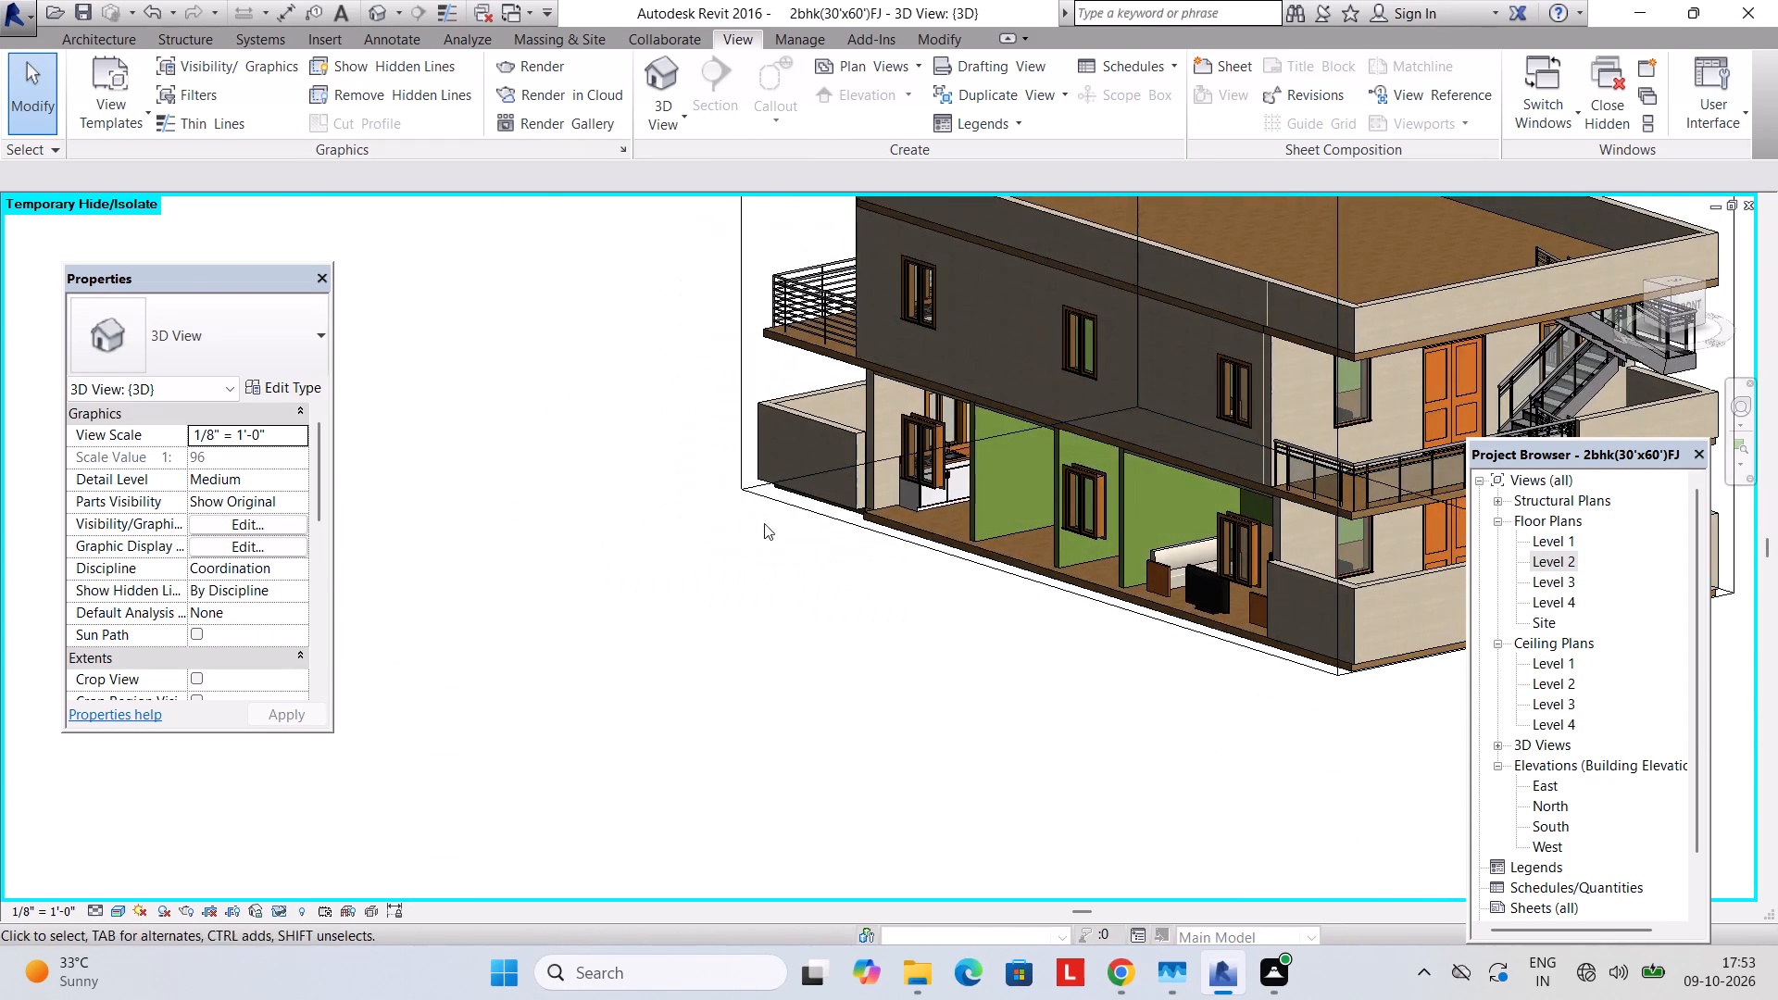
middle_click_drag(992, 517, 799, 501, "shift")
middle_click_drag(1171, 551, 760, 519)
middle_click_drag(976, 545, 841, 634)
middle_click_drag(846, 631, 863, 594, "shift")
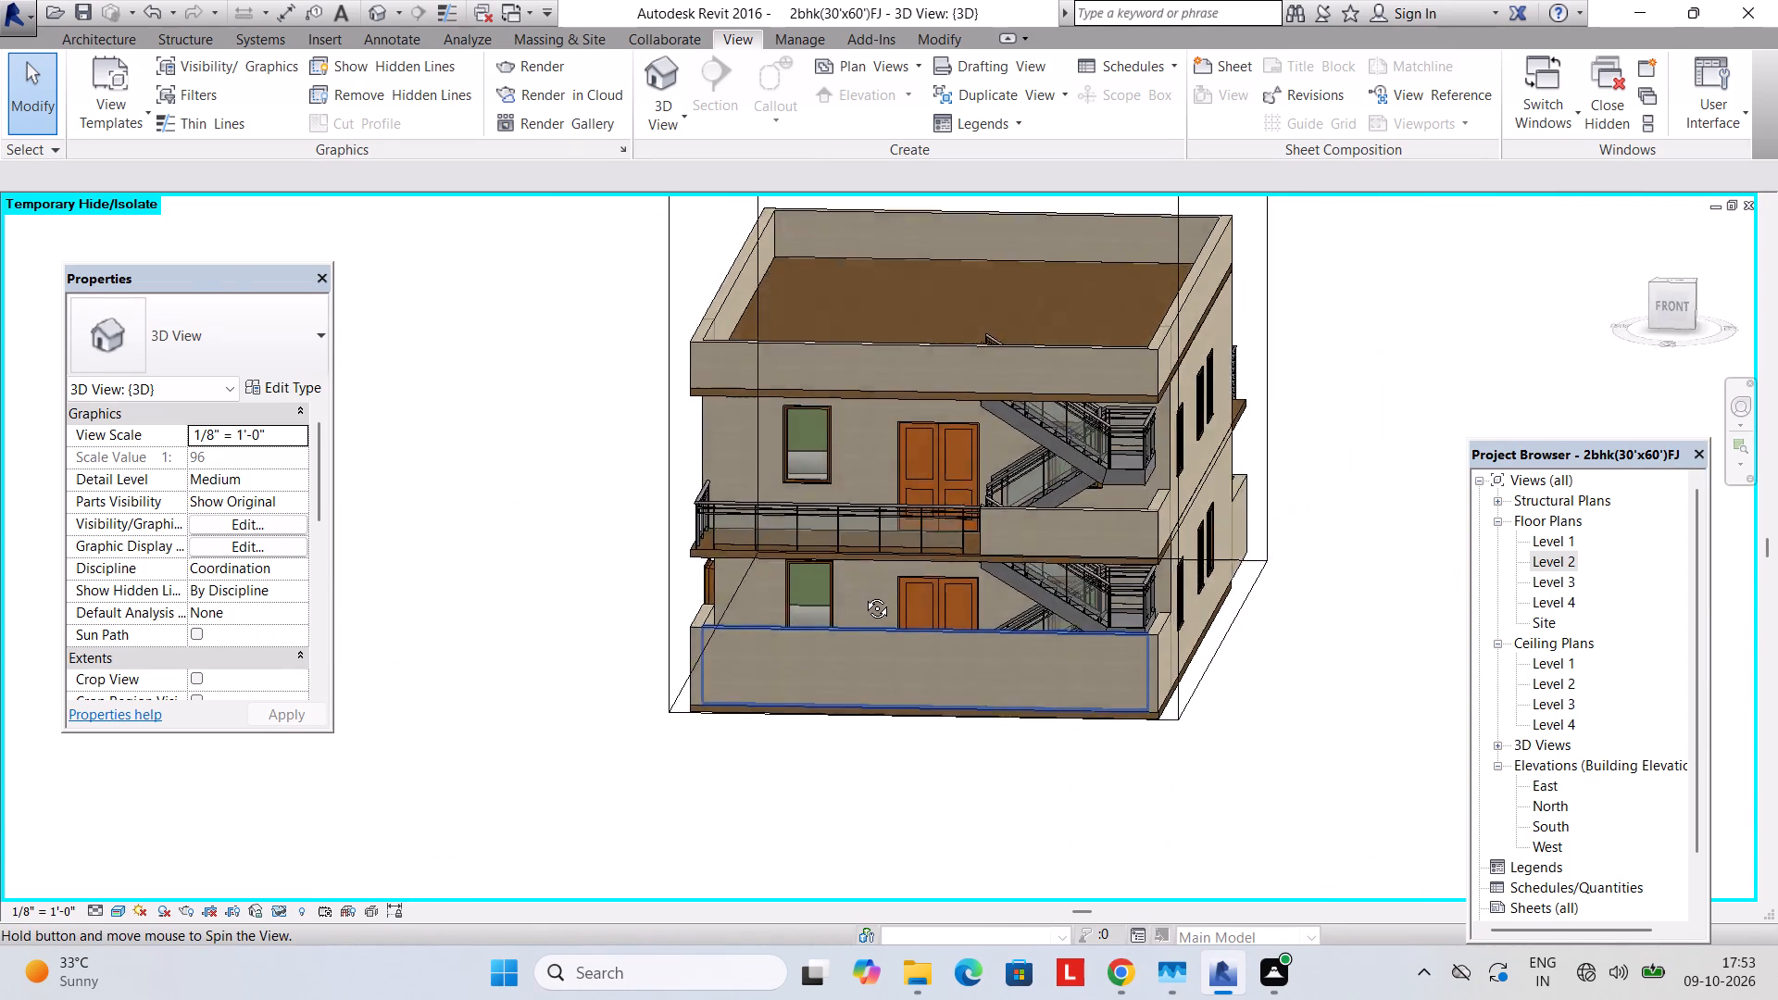
middle_click_drag(863, 594, 843, 693, "shift")
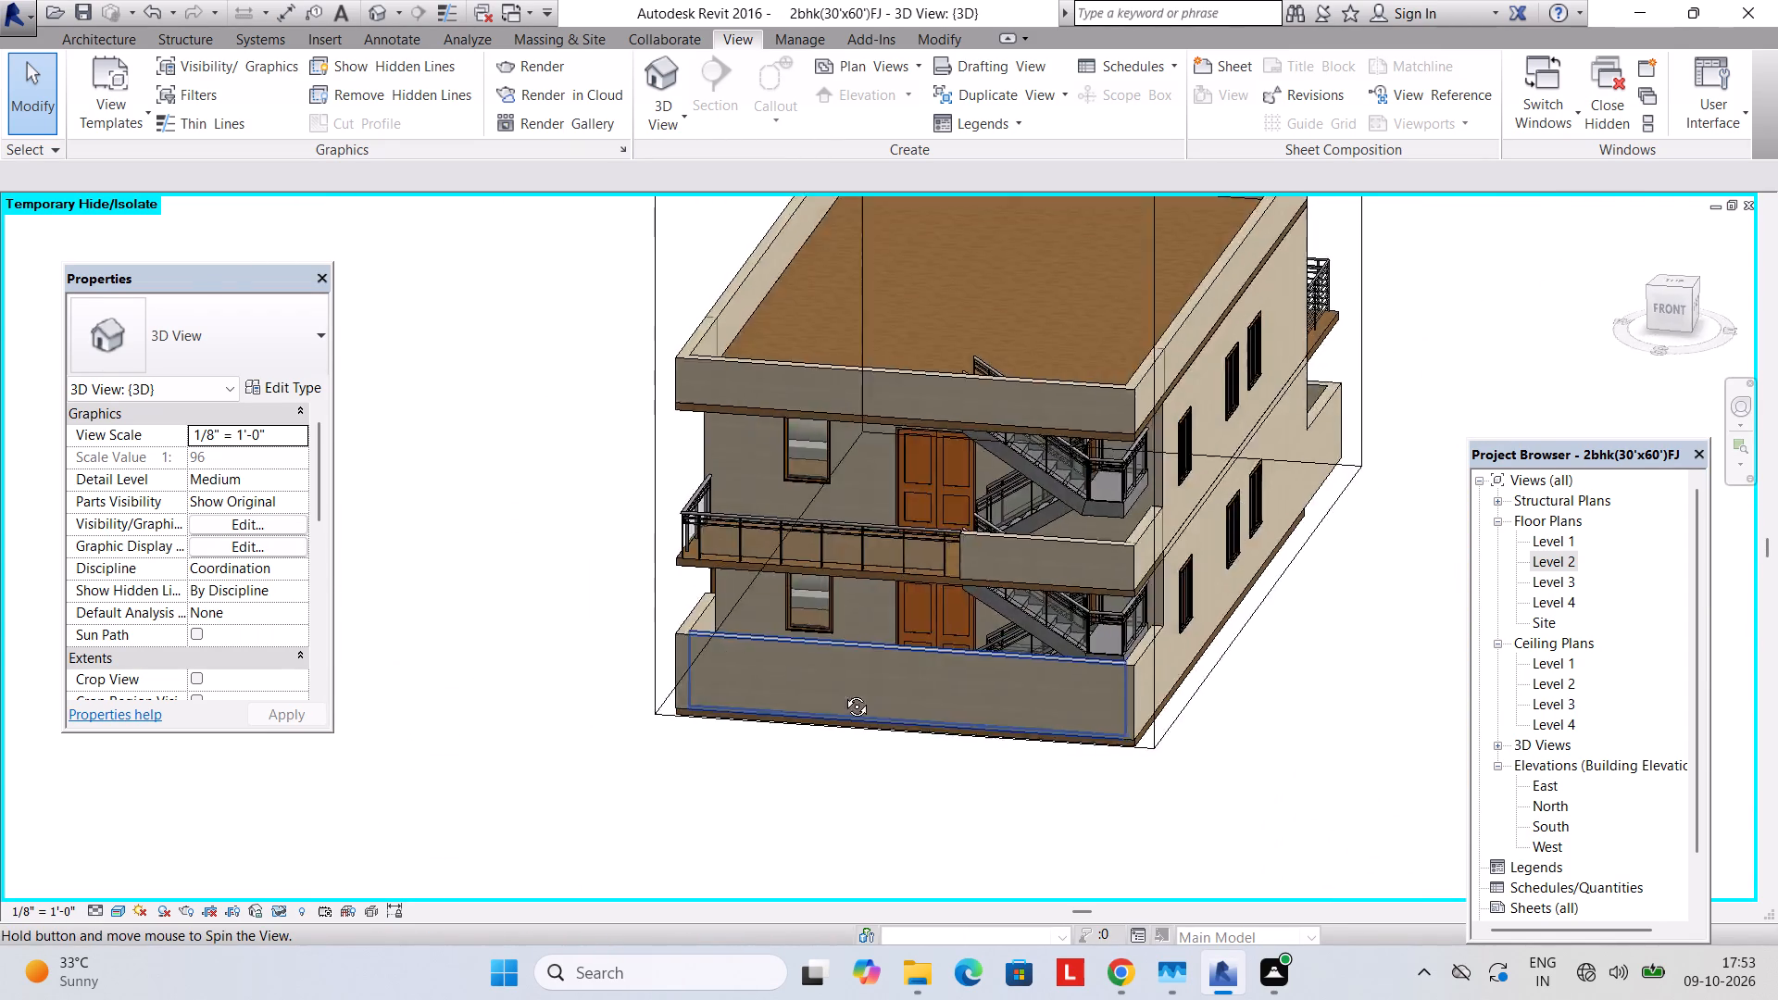
middle_click_drag(843, 693, 1062, 779, "shift")
middle_click_drag(982, 462, 990, 621)
middle_click_drag(959, 573, 1189, 616, "shift")
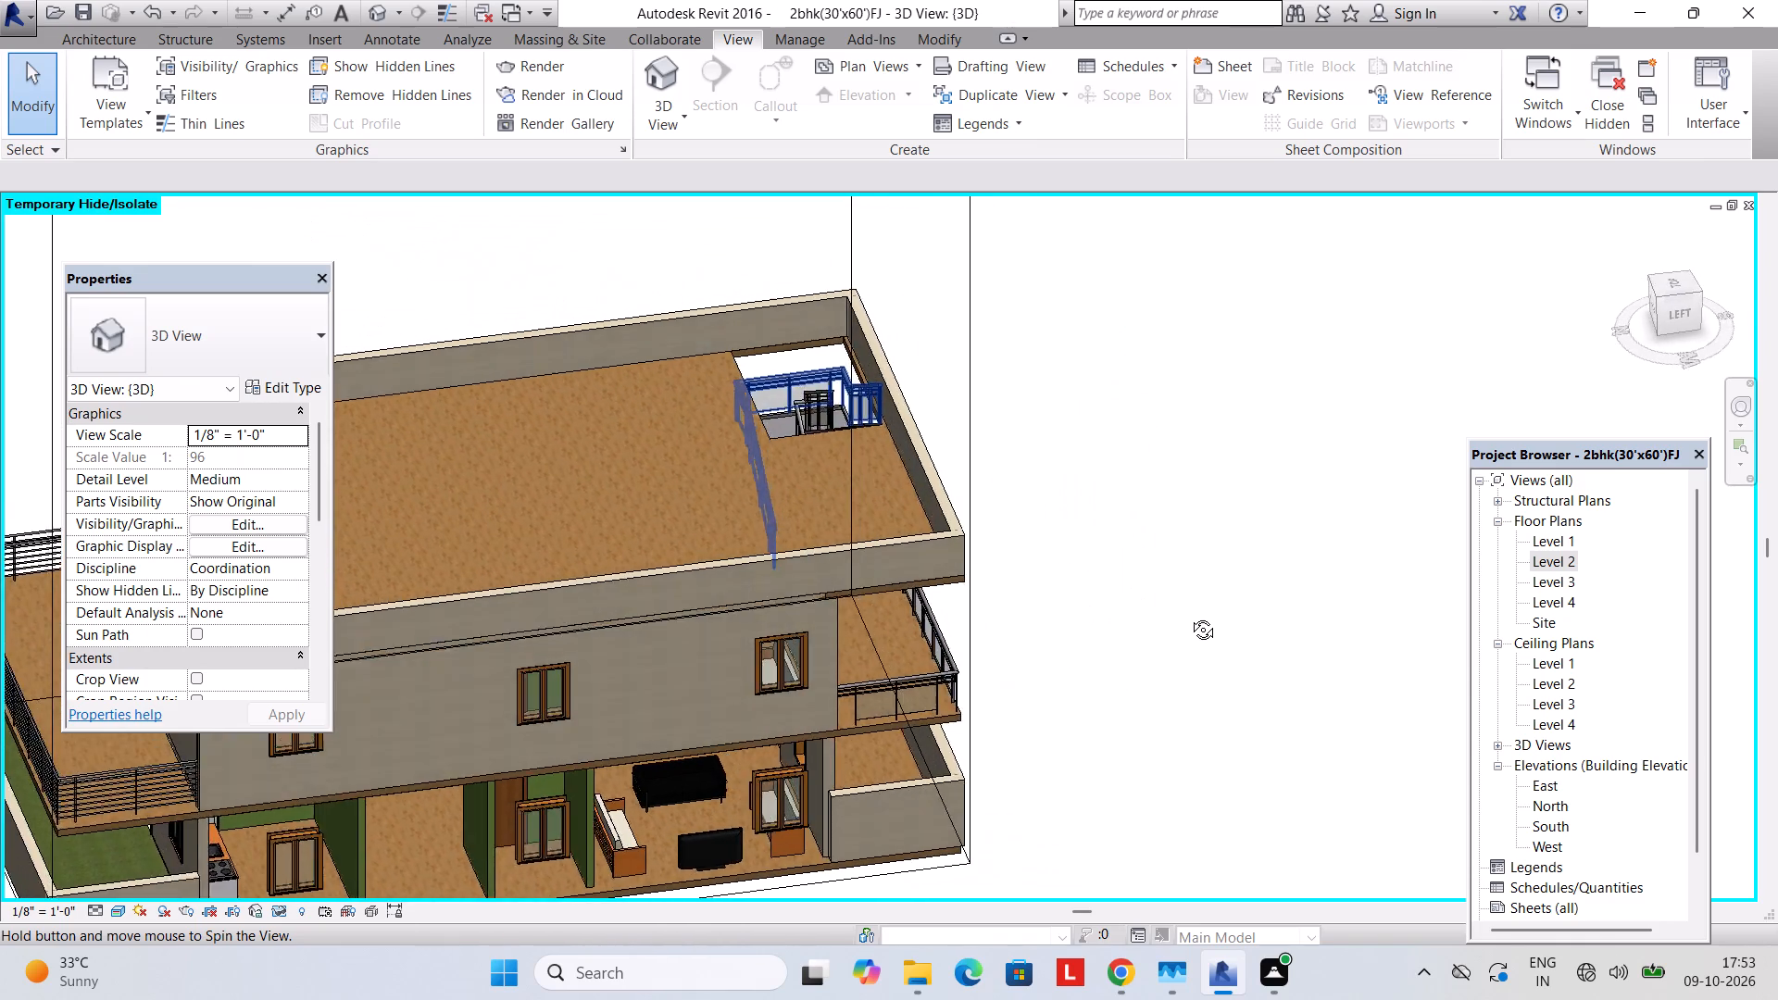
middle_click_drag(1189, 616, 1224, 635, "shift")
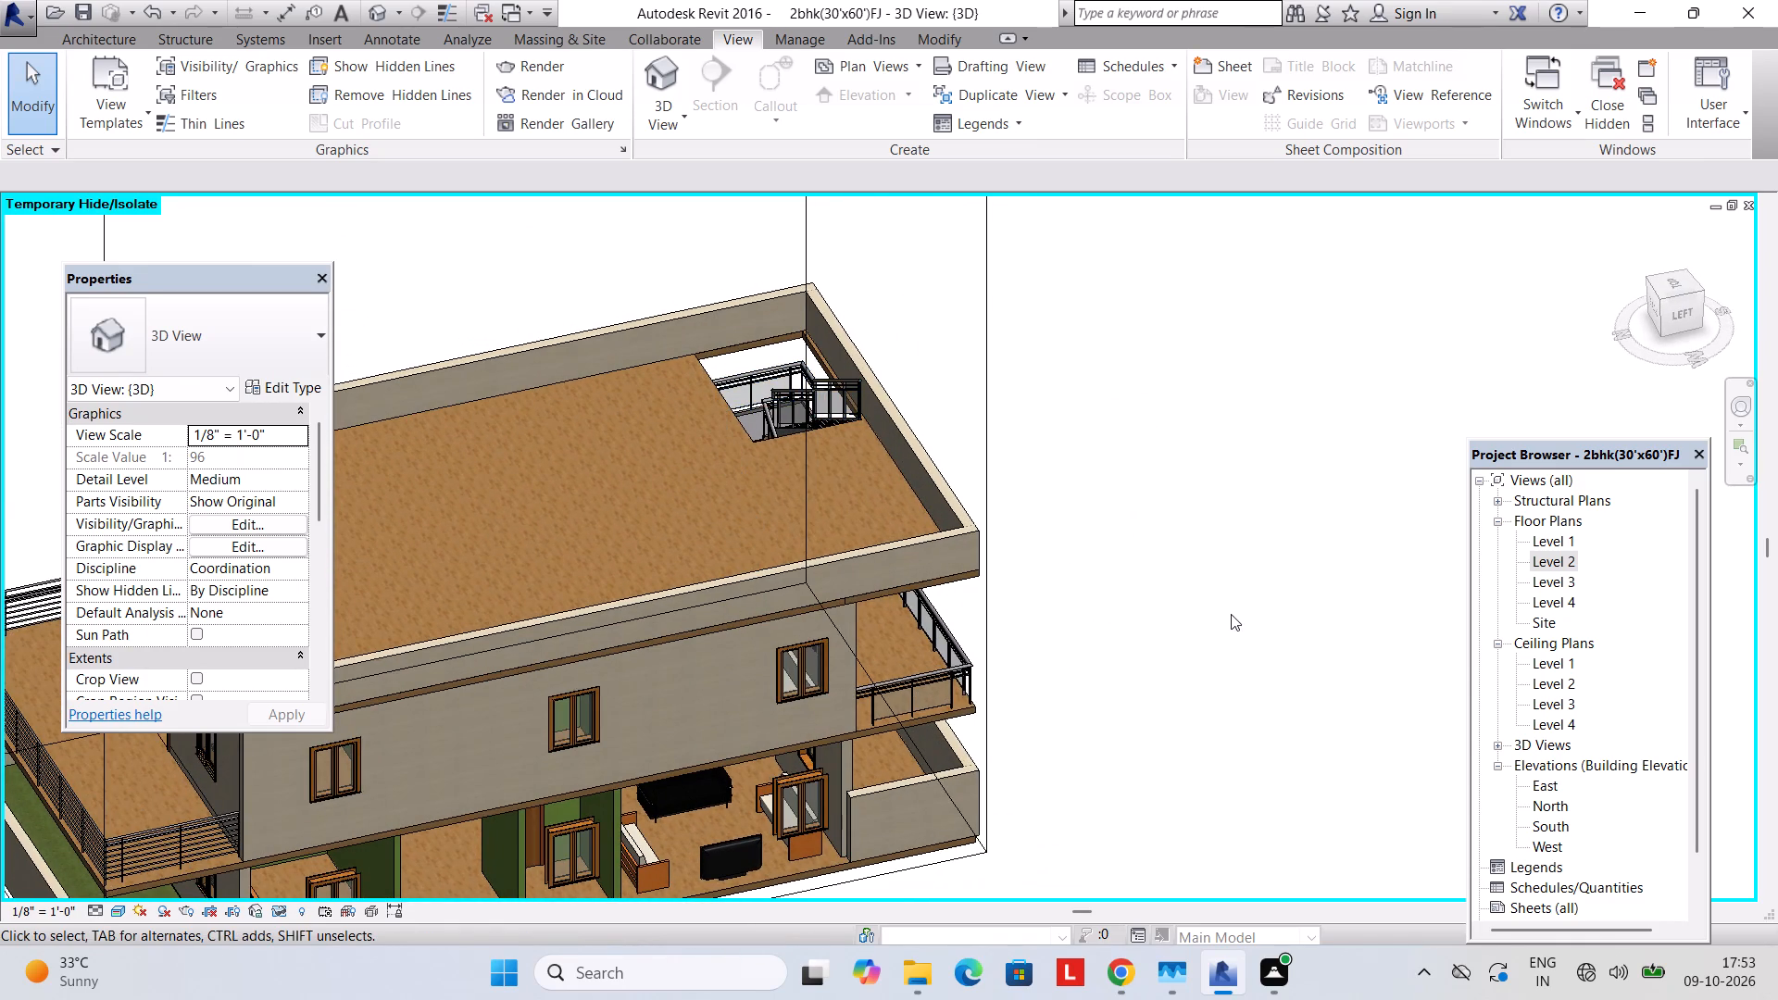
On the Level 3 floor plan, start a railing path of type Guardrail - Rectangular for the stair opening.
middle_click_drag(933, 538, 905, 650)
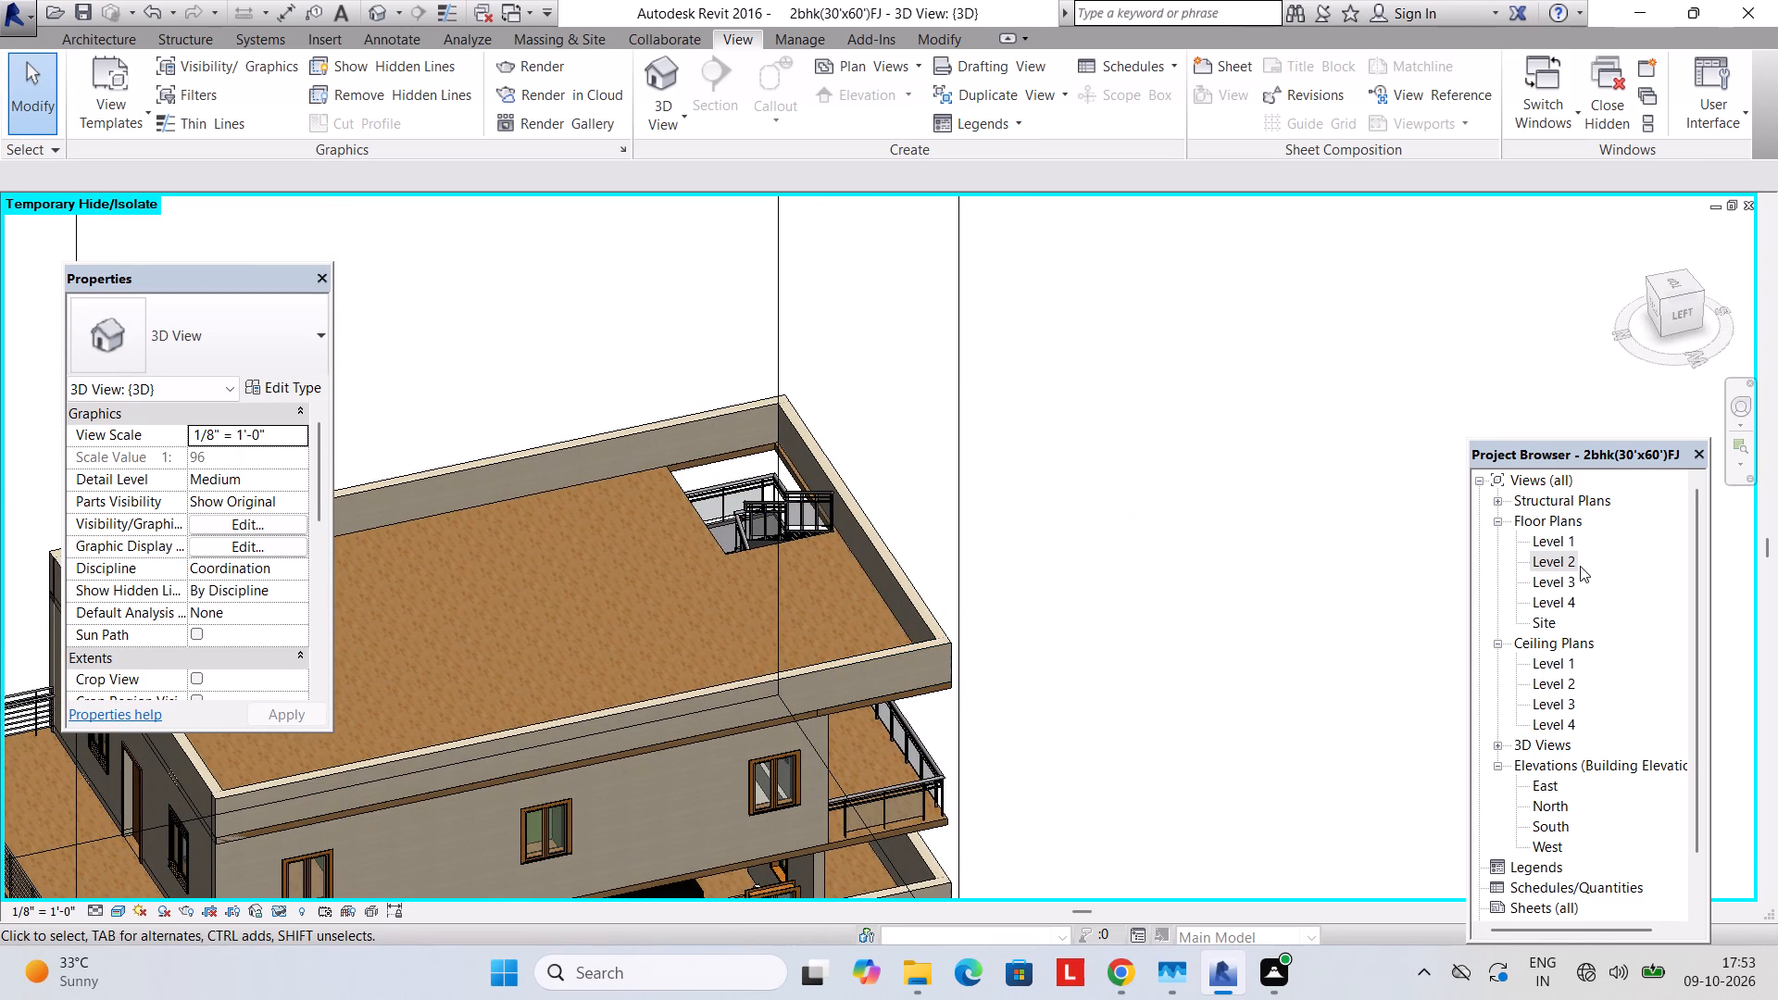
double_click(1576, 562)
double_click(1537, 556)
double_click(1555, 590)
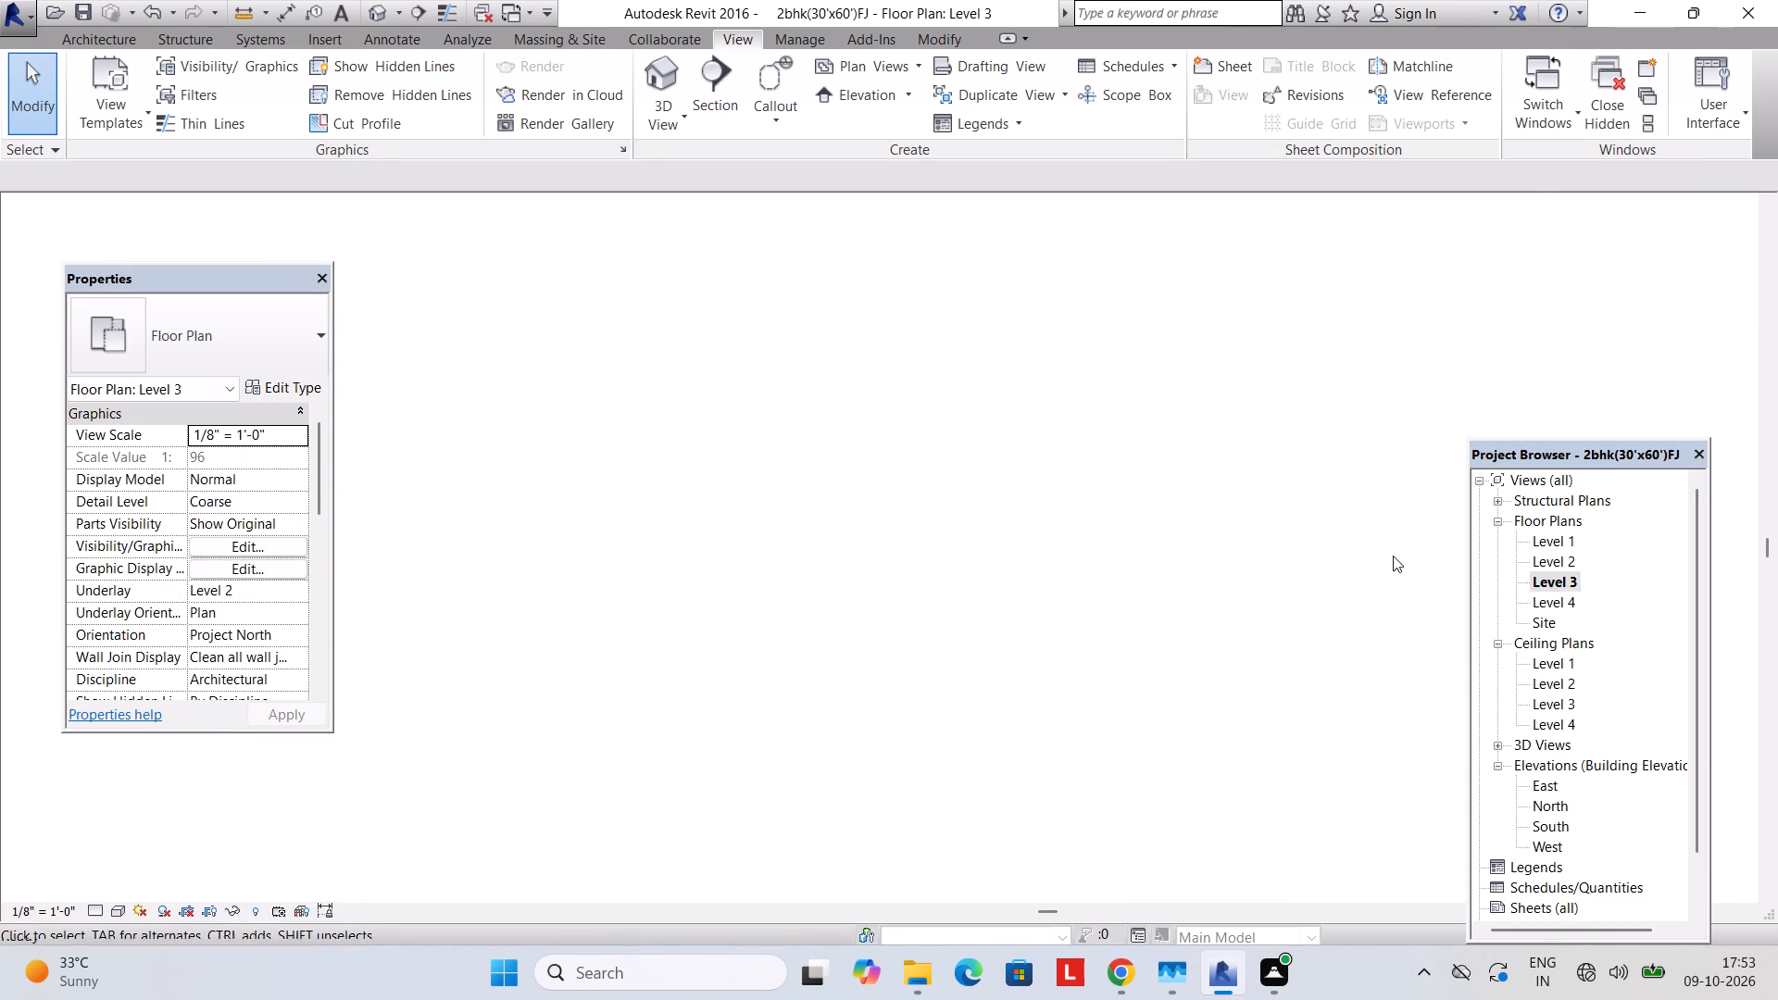
scroll(1089, 528, "down", 2)
middle_click_drag(1065, 507, 1056, 576)
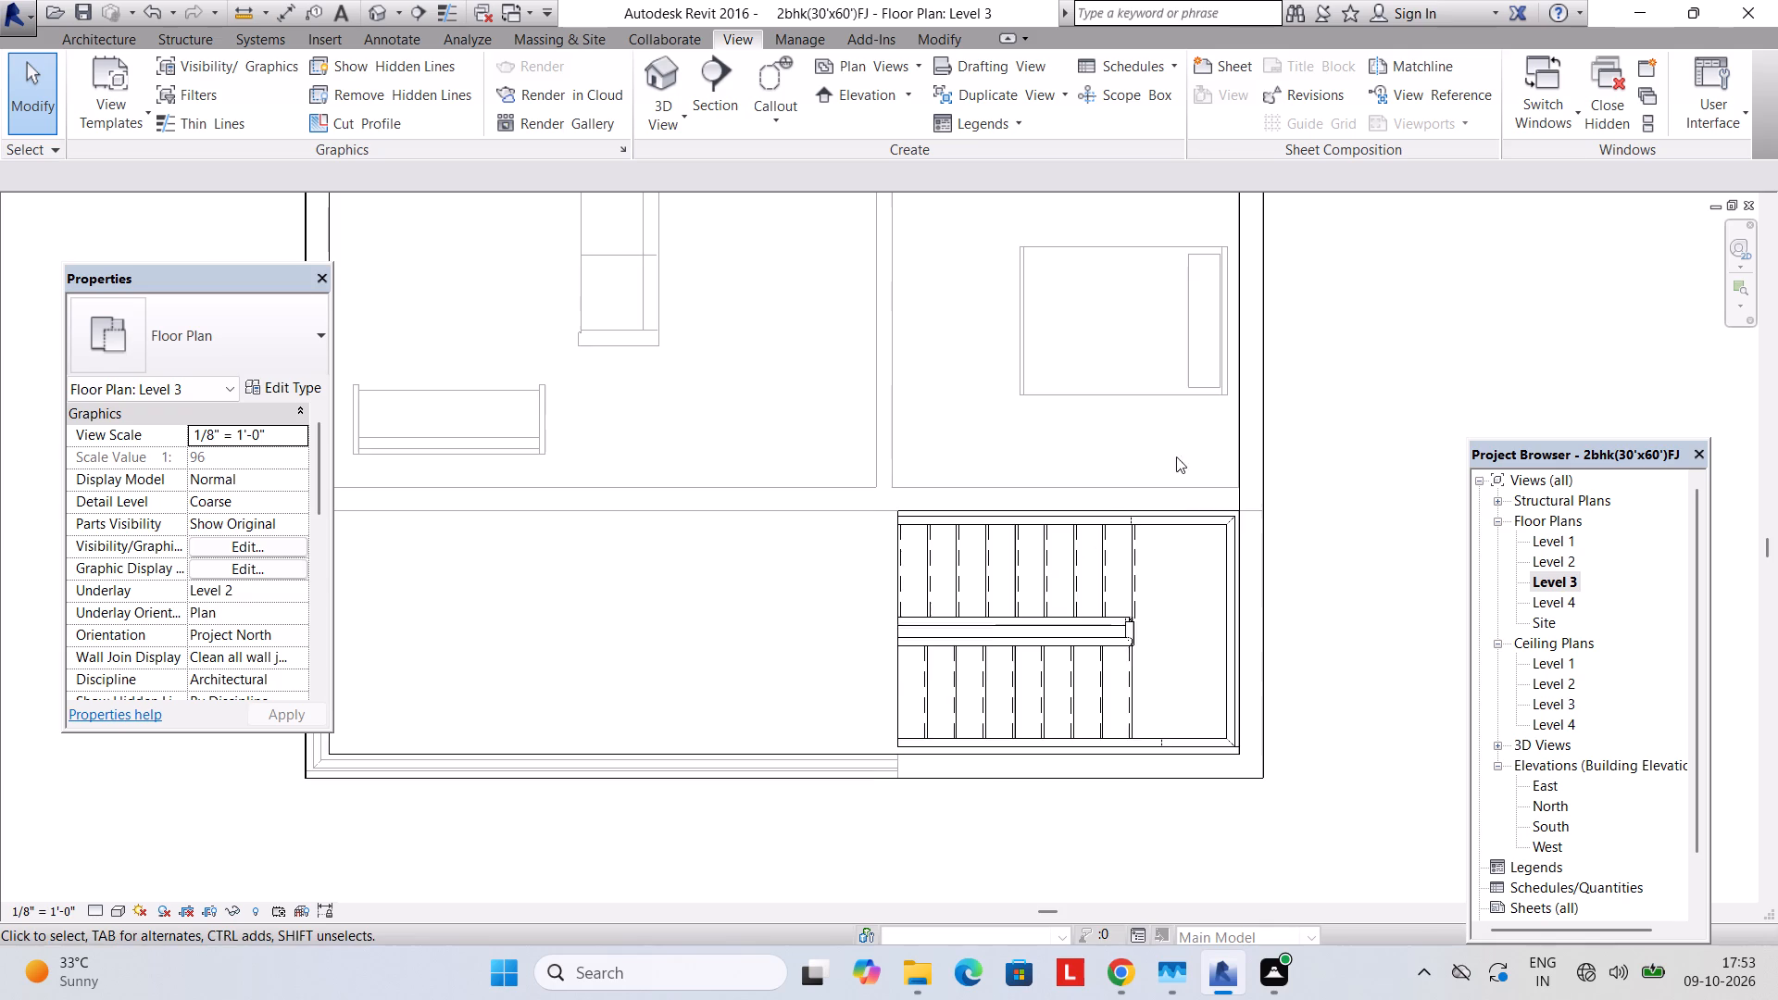
scroll(1176, 460, "up", 1)
left_click(85, 43)
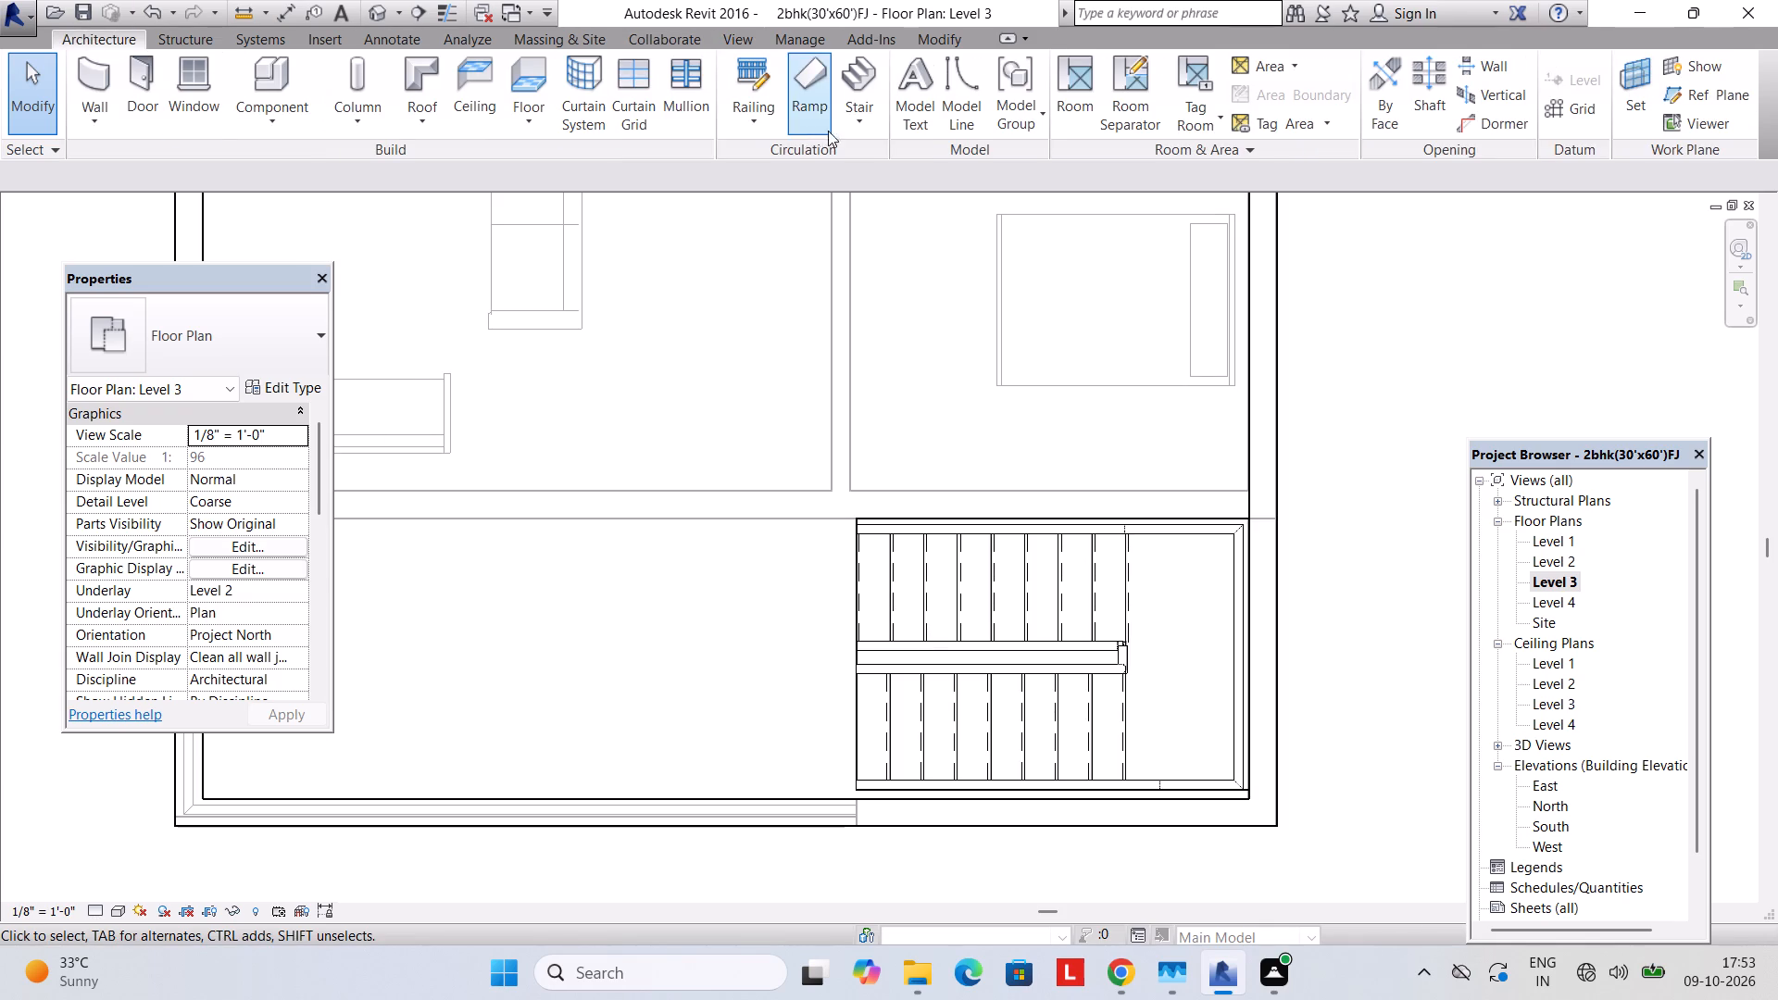
left_click(746, 99)
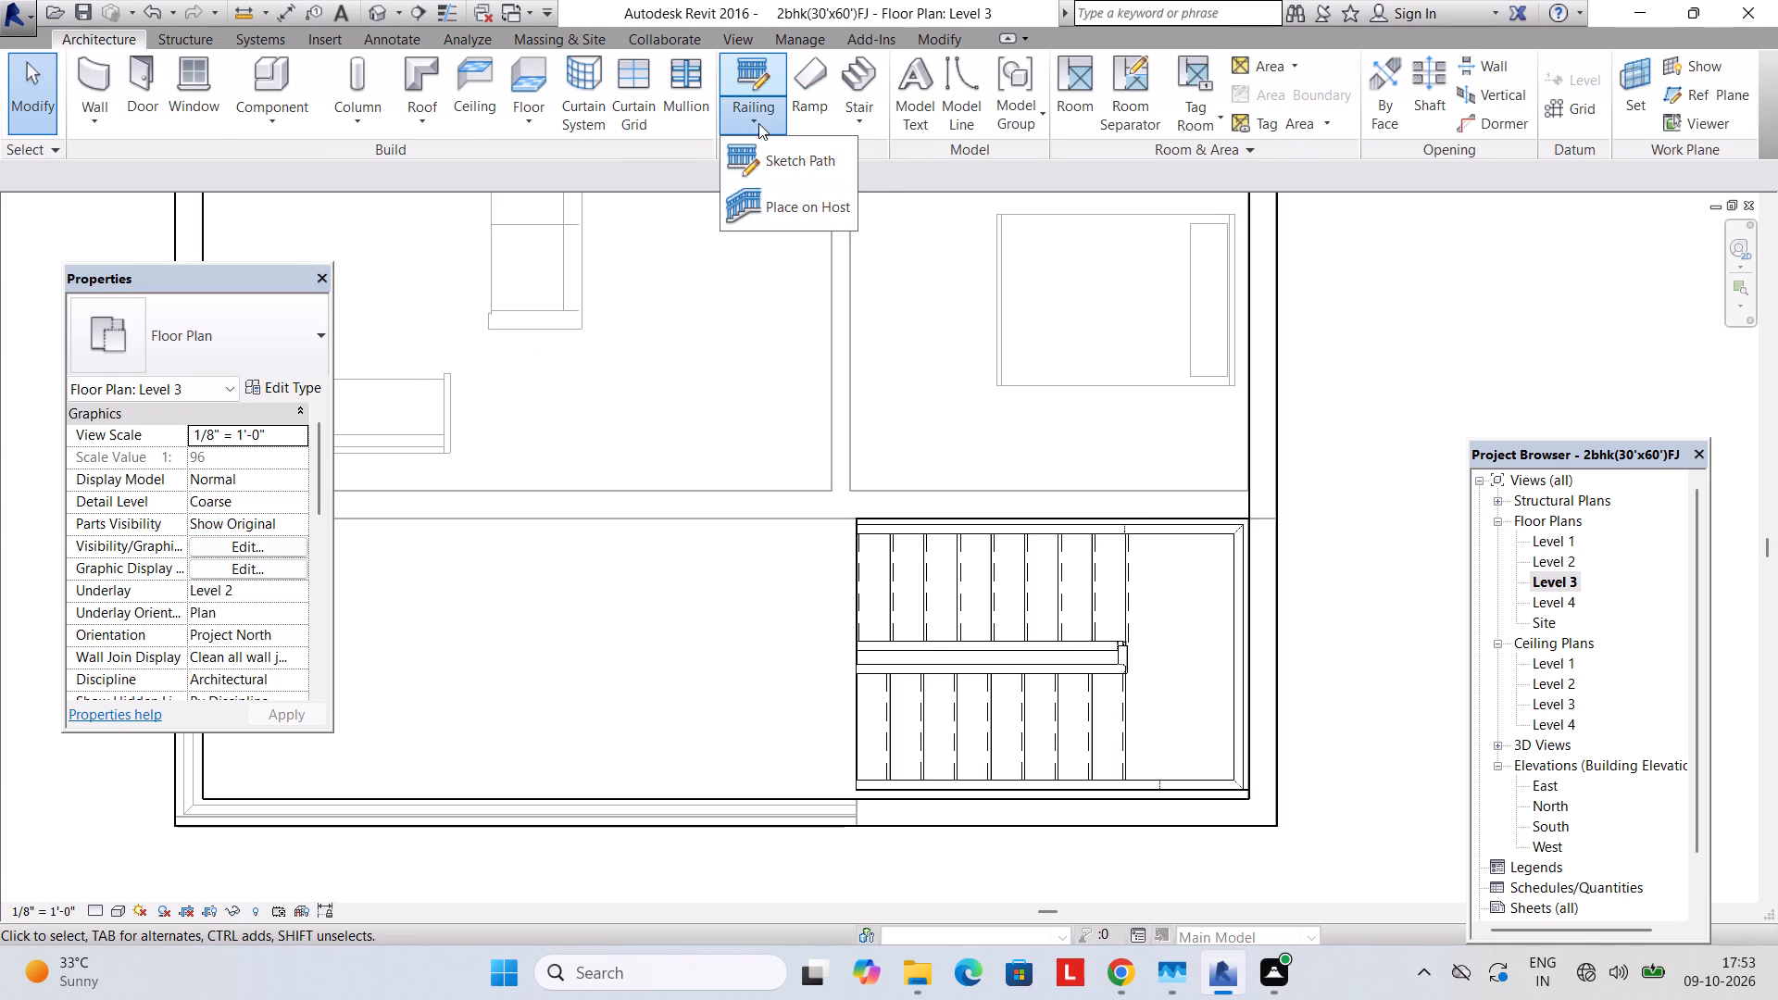
double_click(758, 80)
left_click(278, 324)
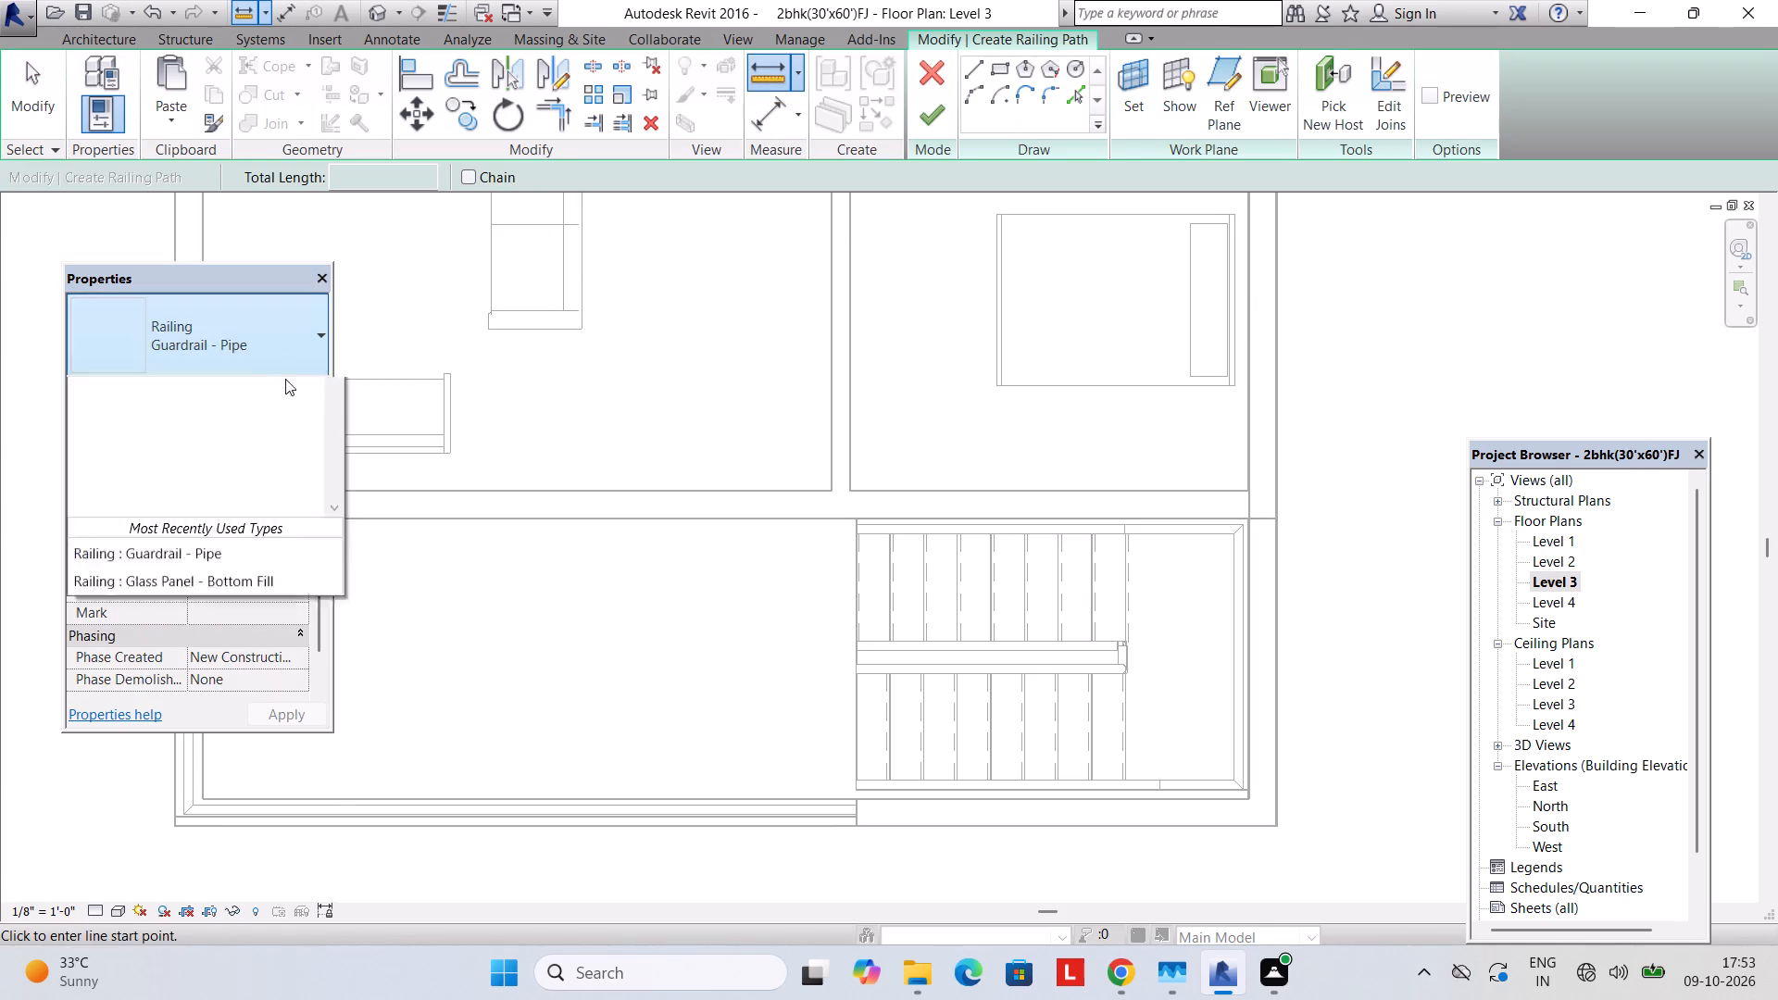
left_click(247, 509)
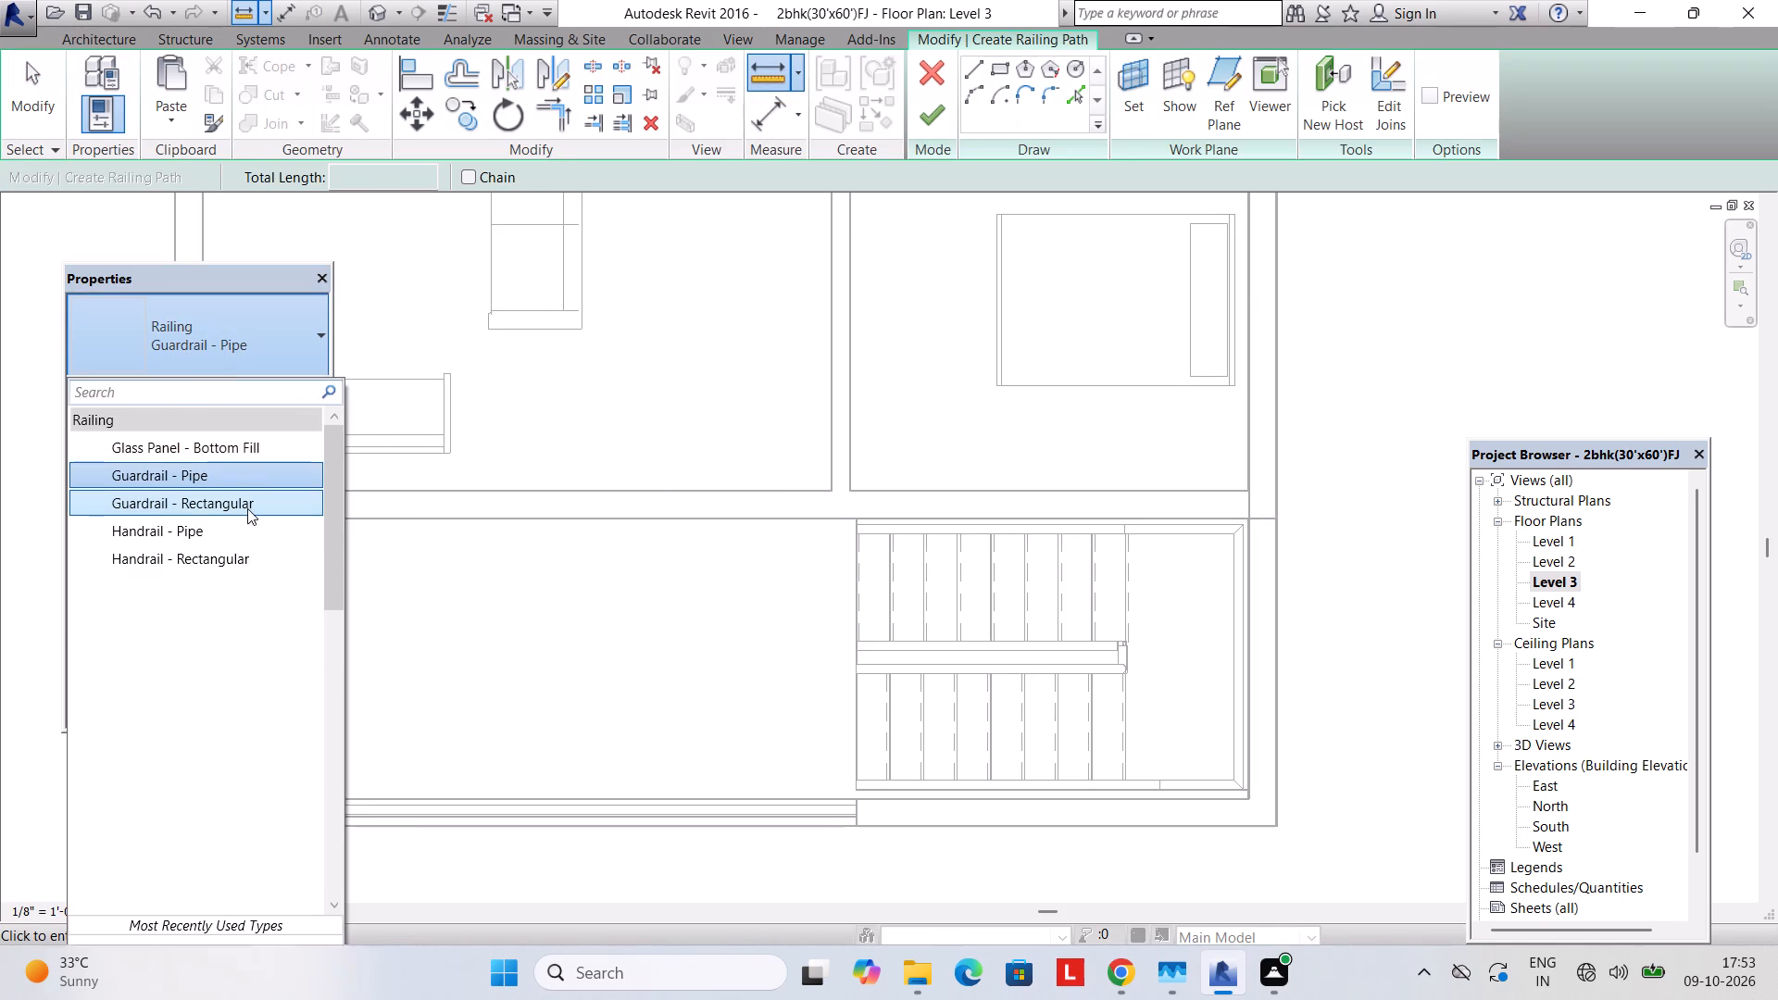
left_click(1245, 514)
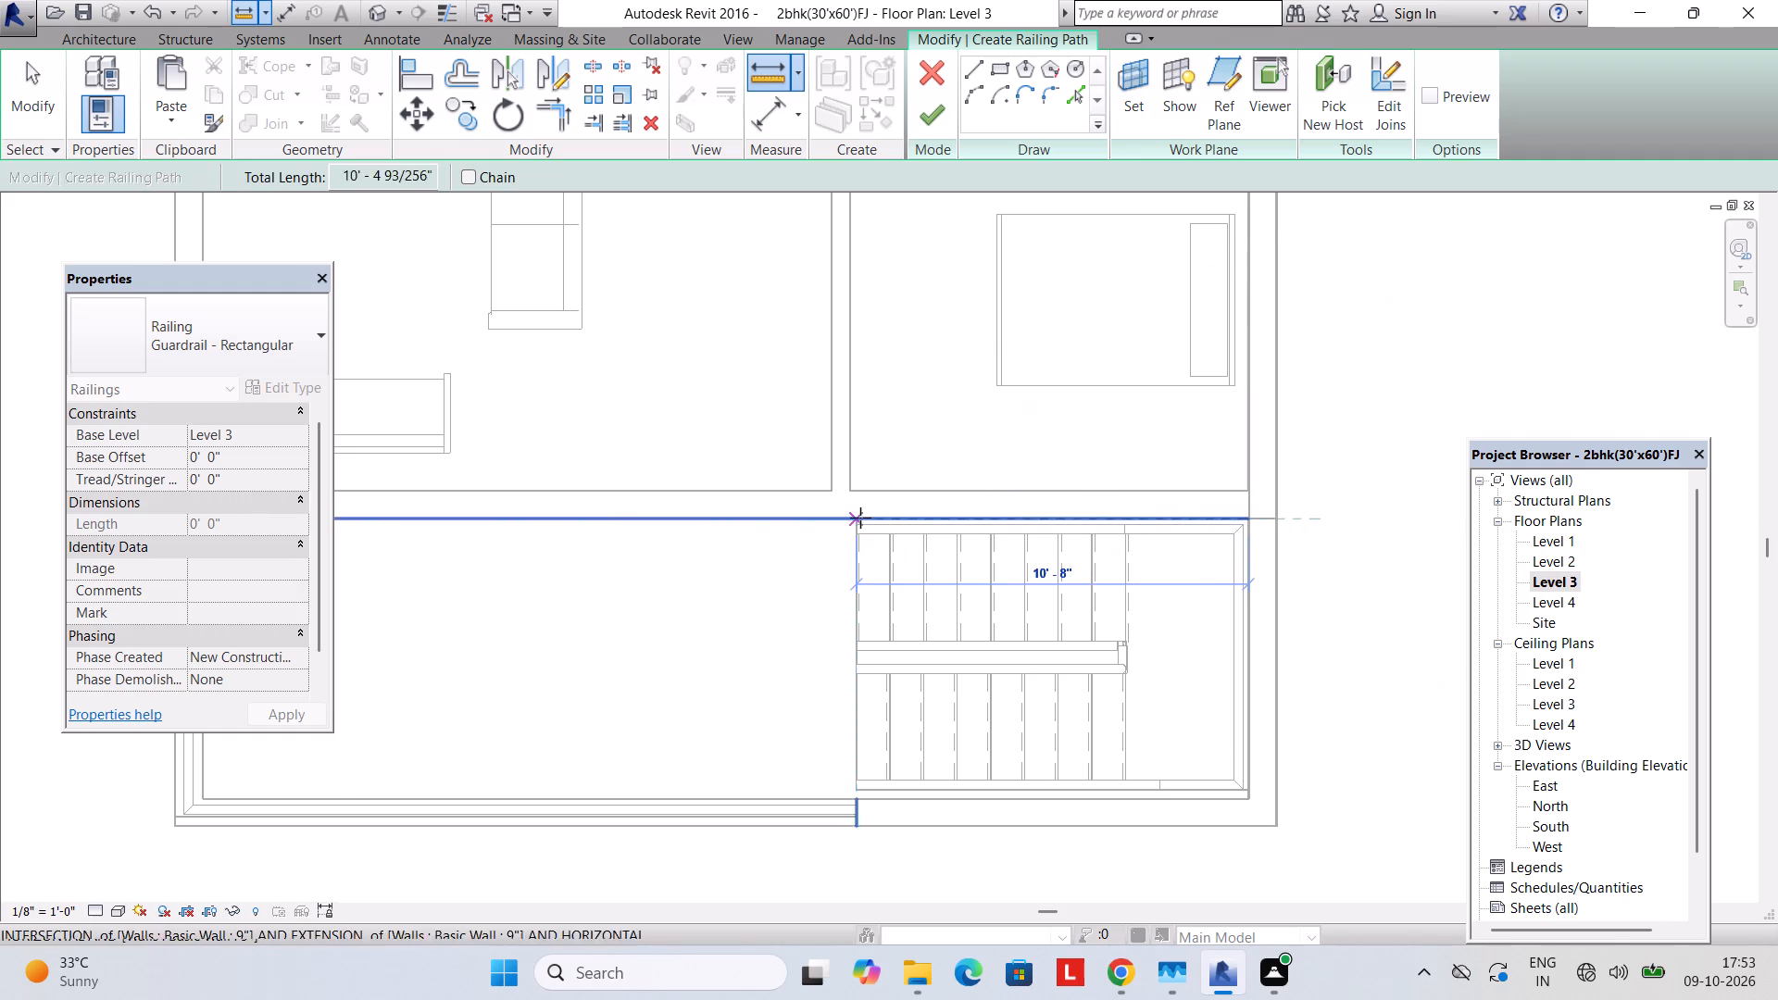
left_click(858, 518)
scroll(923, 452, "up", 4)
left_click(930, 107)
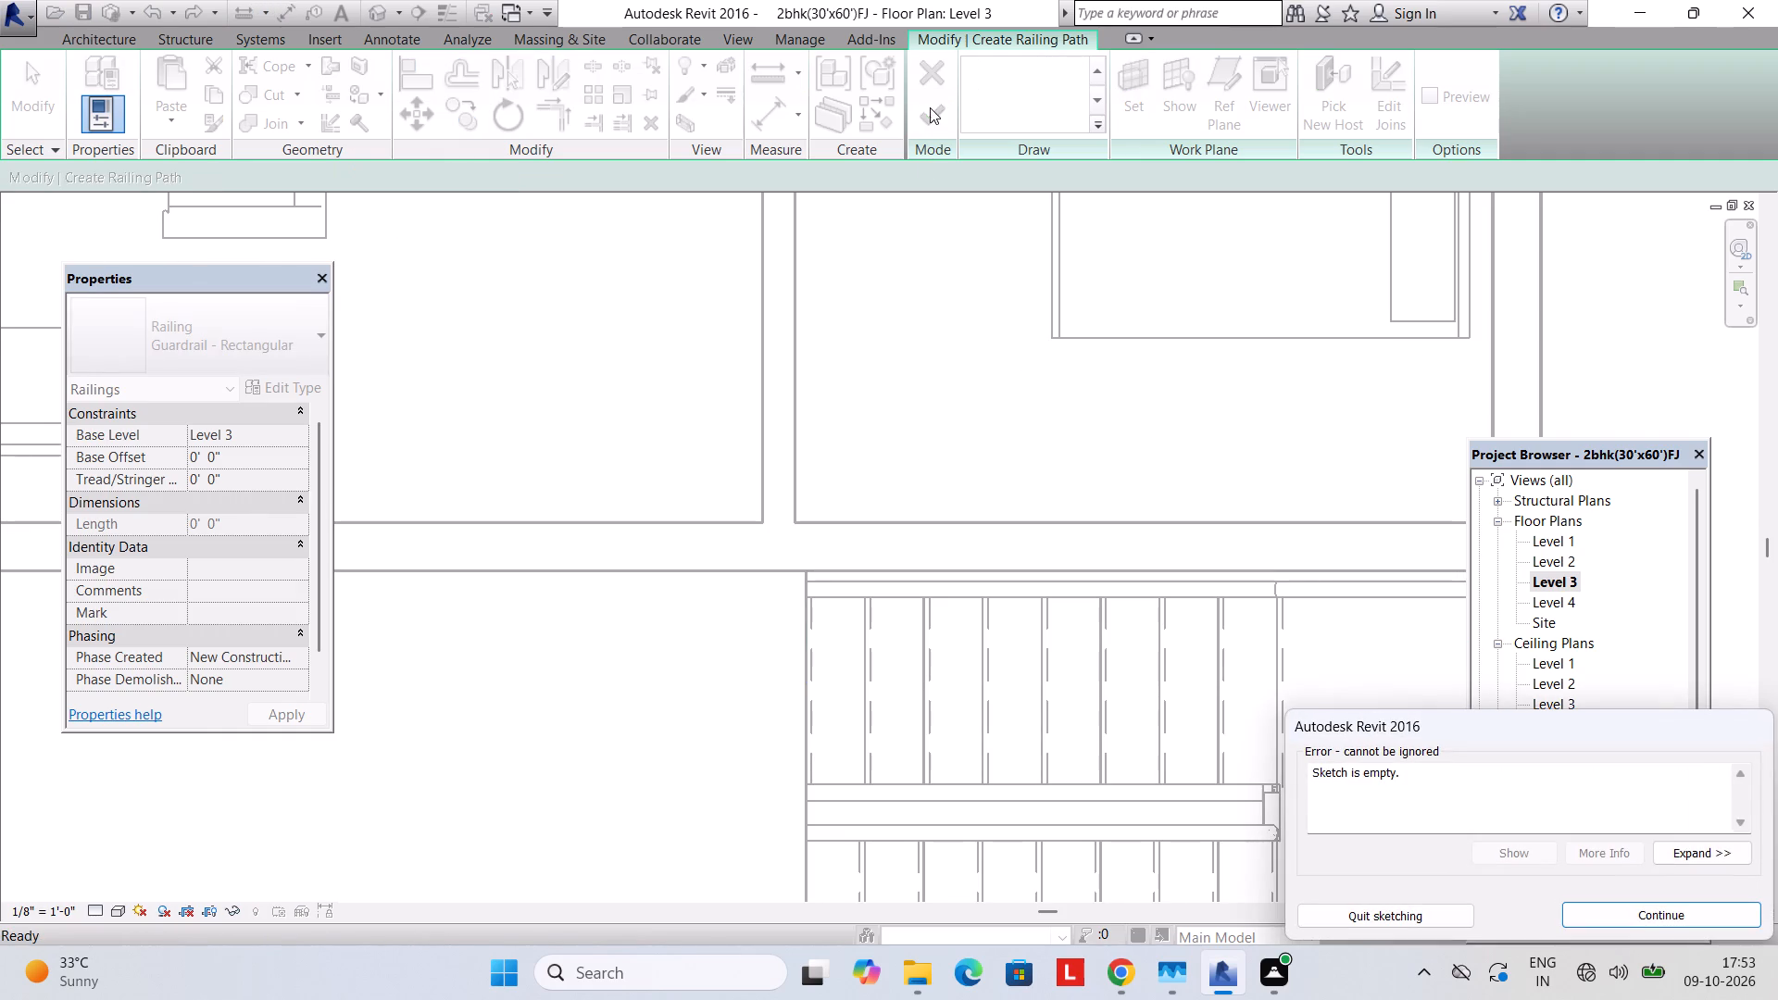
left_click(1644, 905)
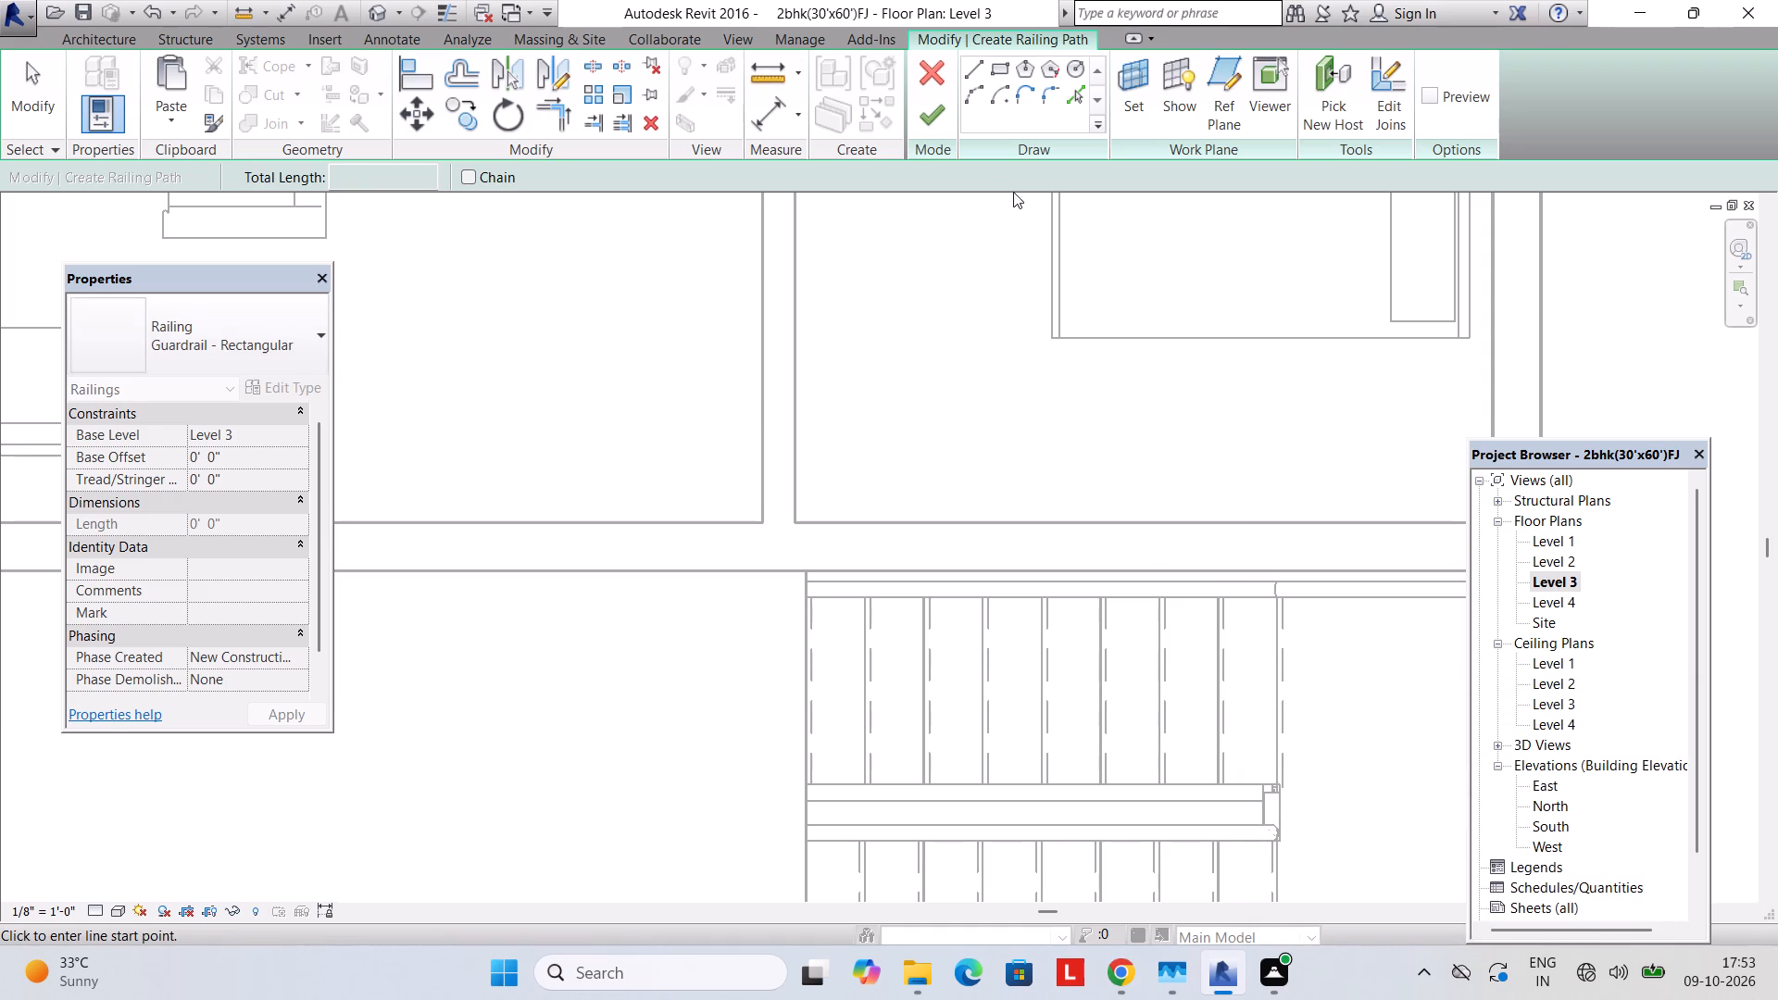
Sketch the railing path as a 10'-8" line along the stair opening's long edge facing the rooms, and finish the railing.
scroll(995, 335, "down", 2)
middle_click_drag(993, 336, 972, 310)
left_click(970, 80)
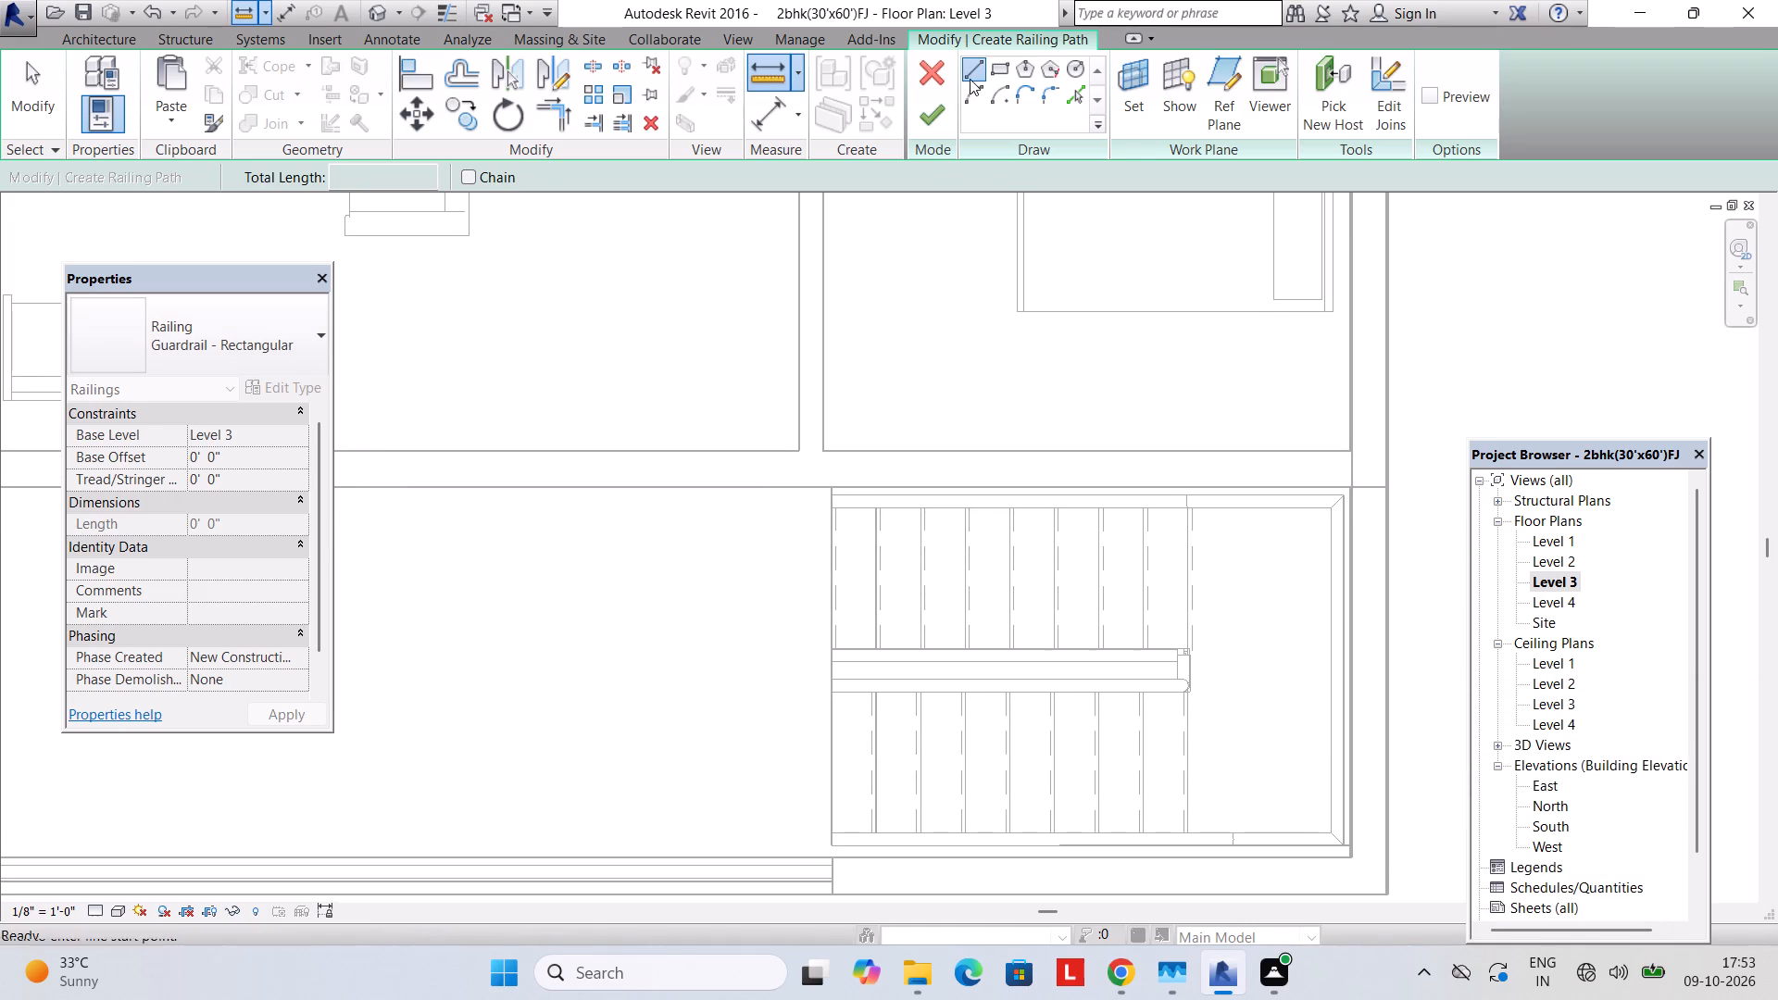
left_click(828, 485)
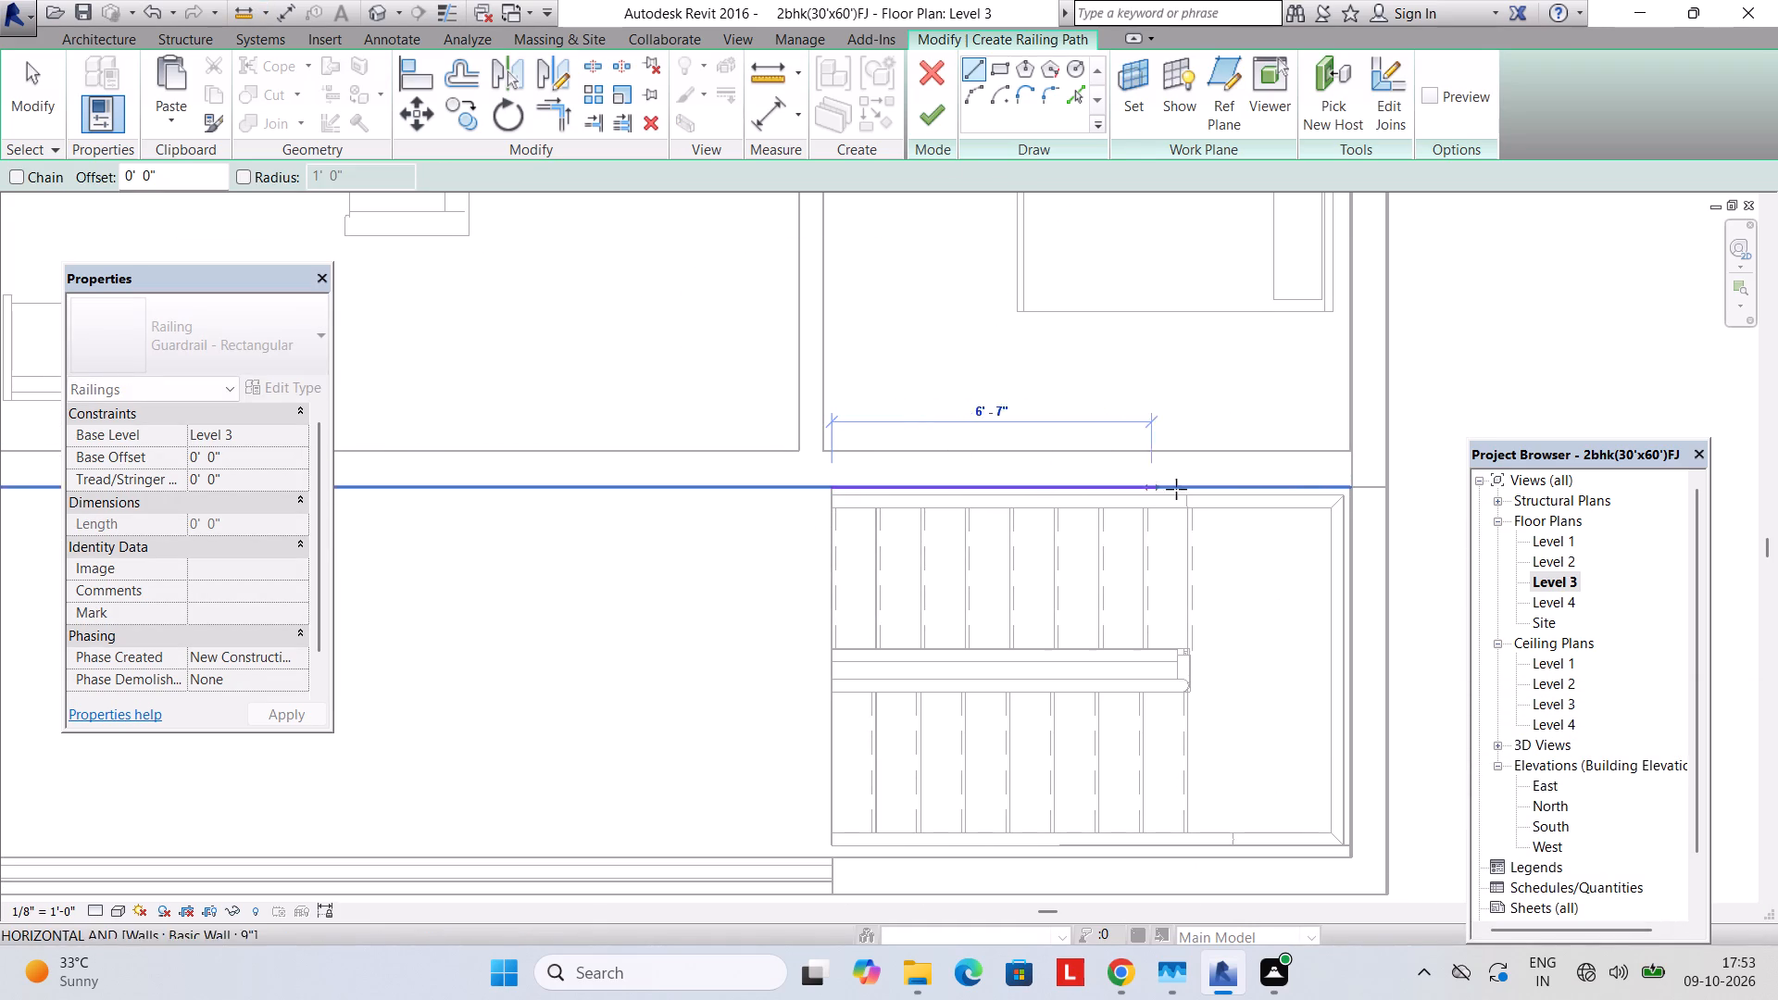
left_click(1352, 488)
left_click(939, 114)
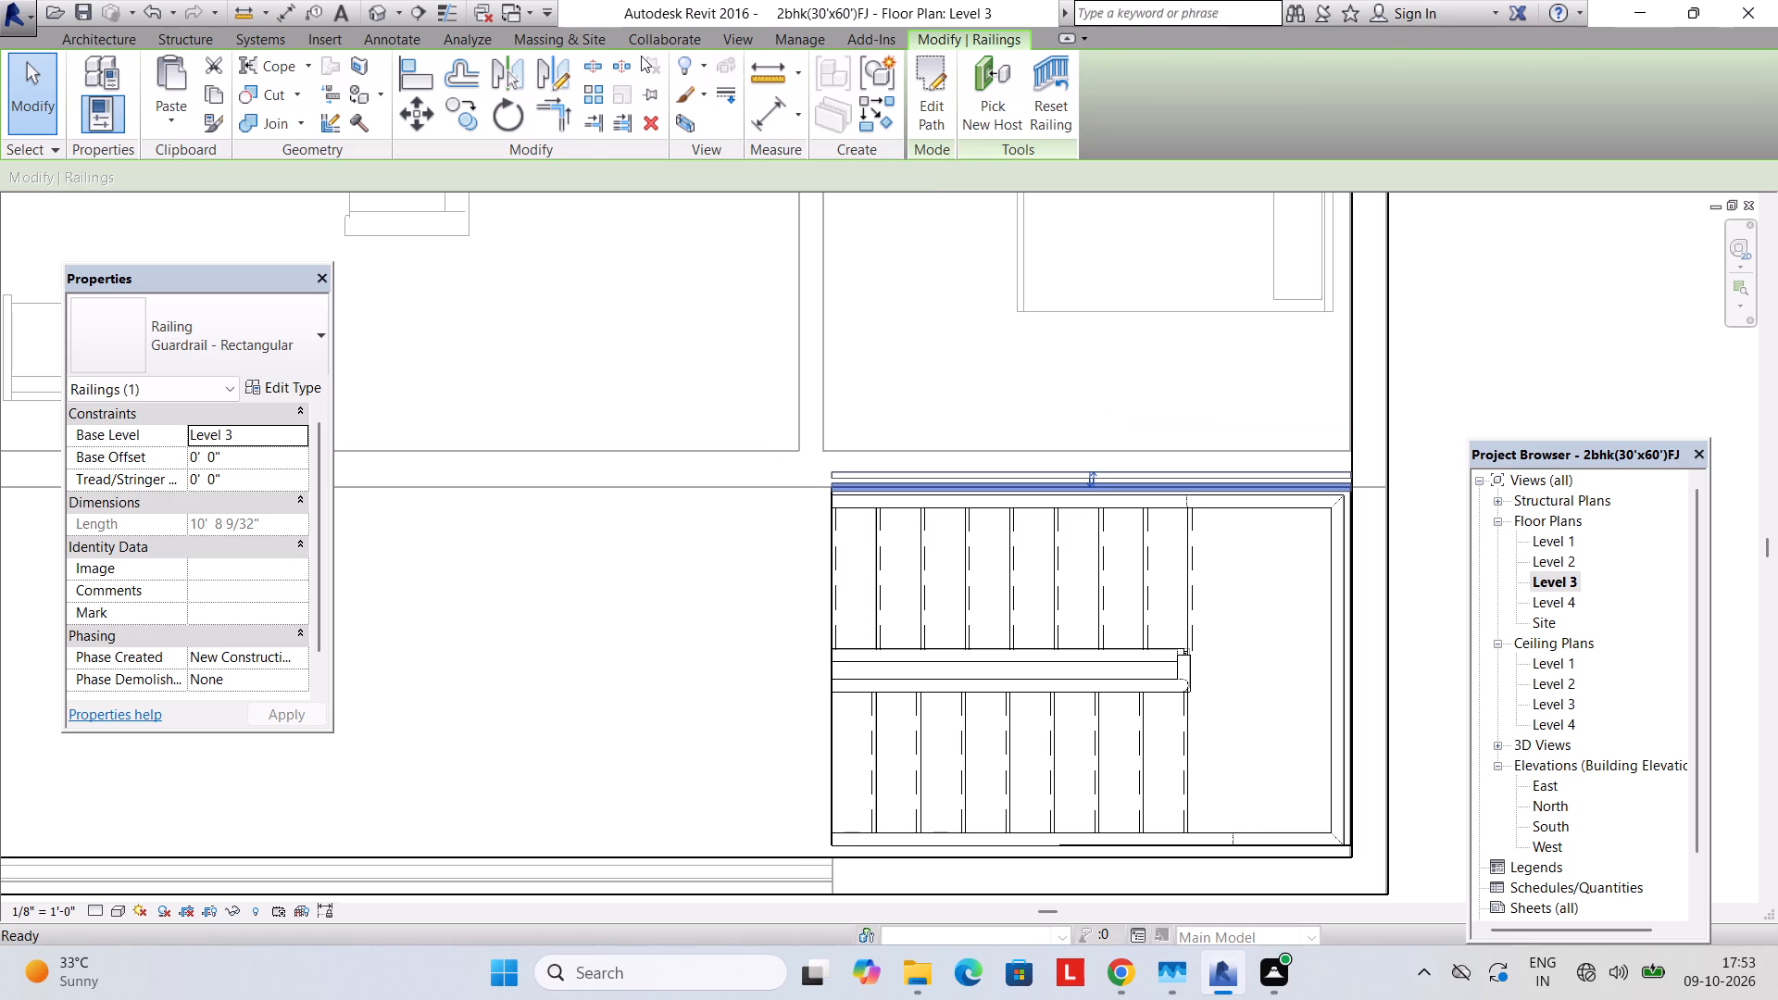
Examine the new roof-level railing around the stair opening in 3D from several sides.
left_click(744, 43)
left_click(680, 111)
left_click(687, 139)
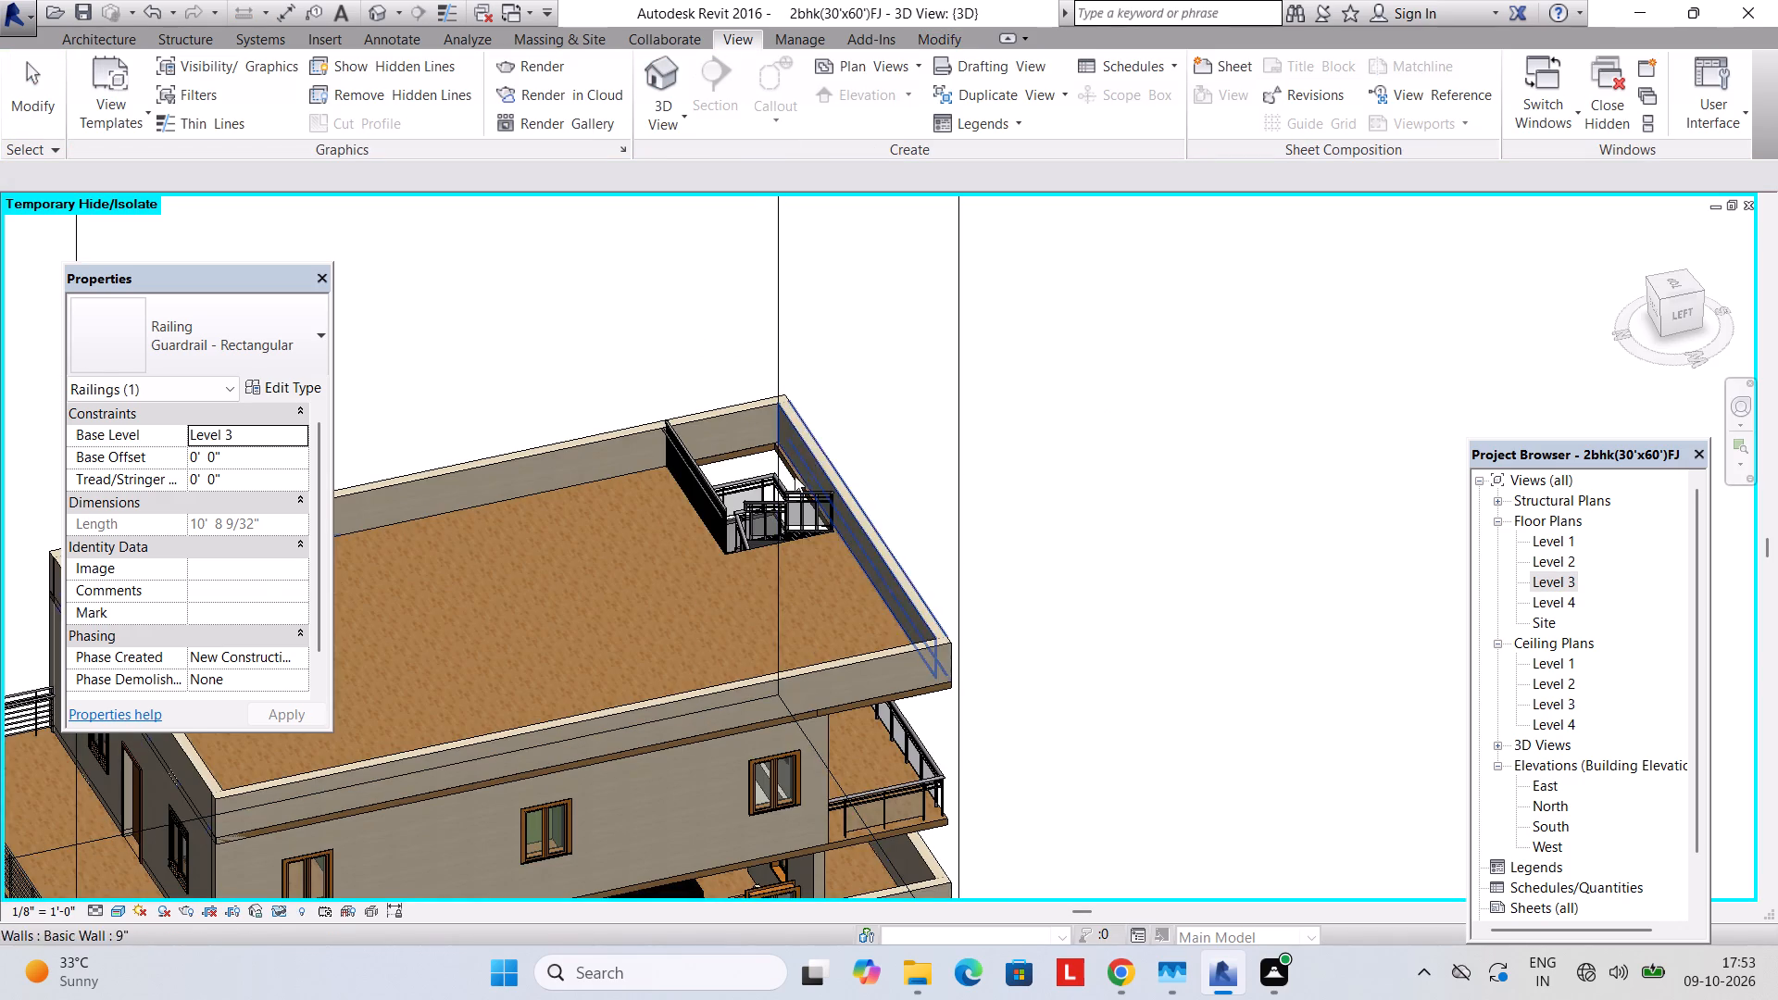
middle_click_drag(789, 484, 750, 507)
scroll(749, 508, "up", 6)
middle_click_drag(750, 503, 874, 429, "shift")
middle_click_drag(745, 518, 974, 418)
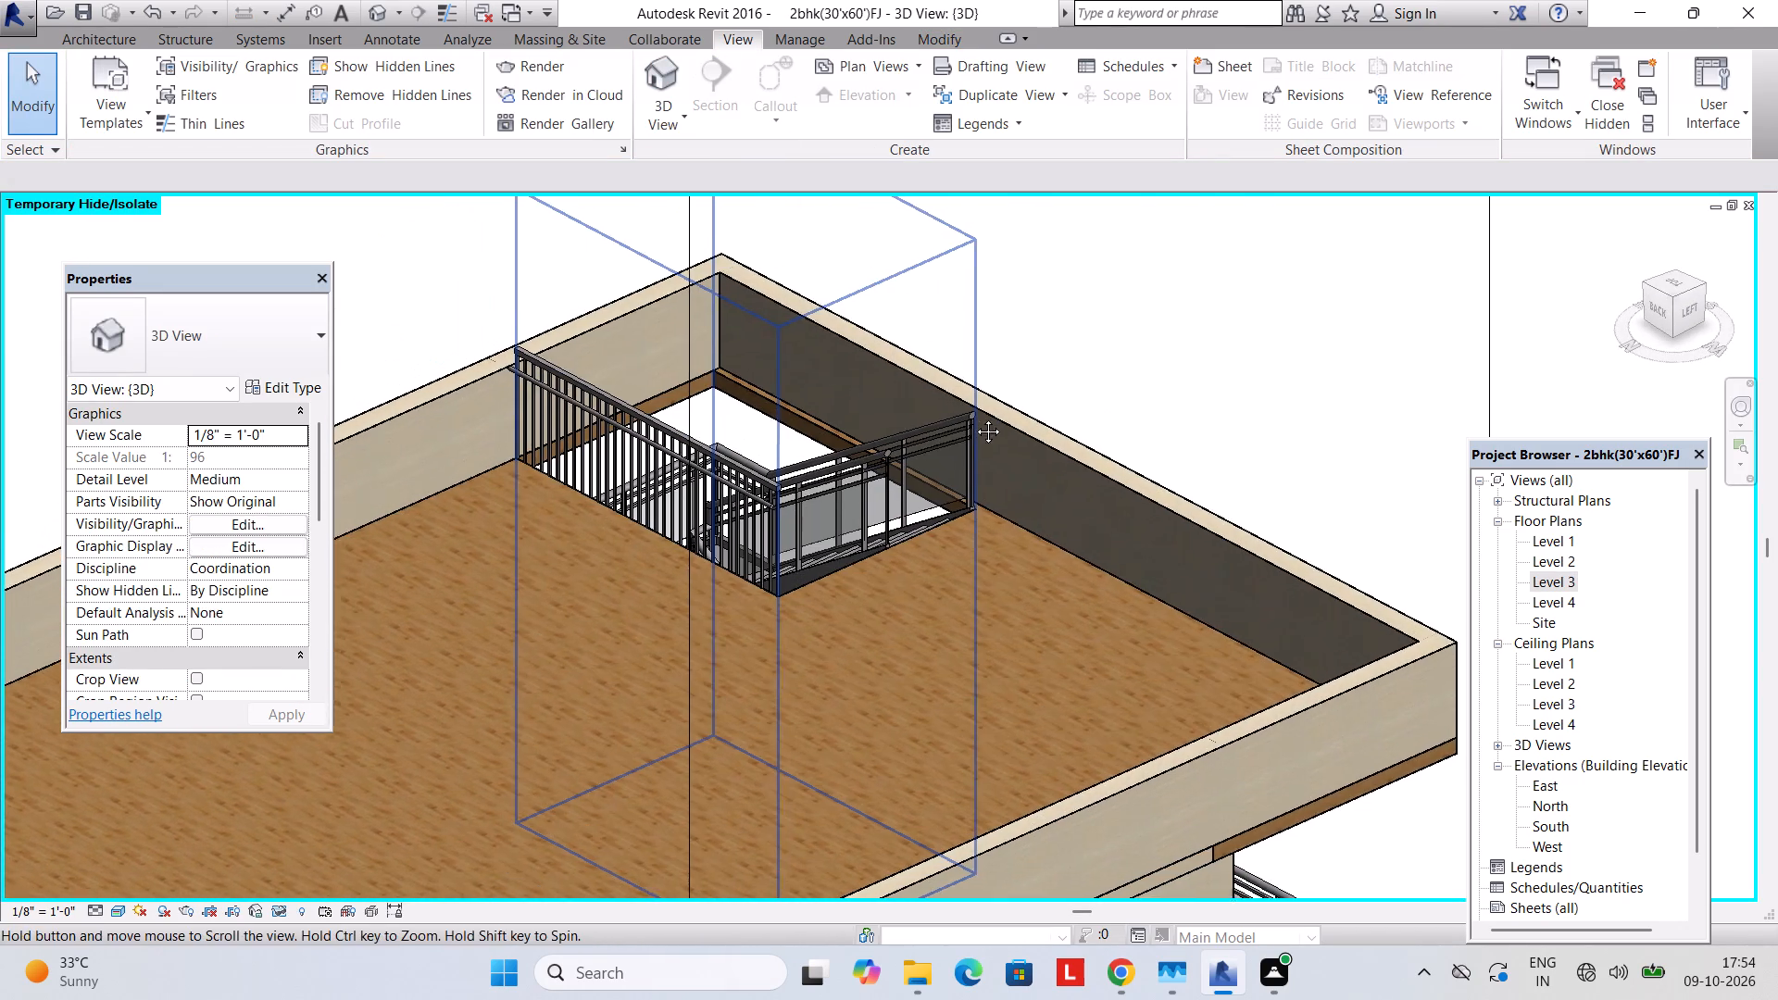
middle_click_drag(974, 418, 976, 417)
middle_click_drag(970, 443, 796, 483, "shift")
middle_click_drag(972, 461, 803, 506)
middle_click_drag(923, 471, 795, 502, "shift")
middle_click_drag(1261, 469, 1136, 438, "shift")
scroll(1154, 444, "down", 2)
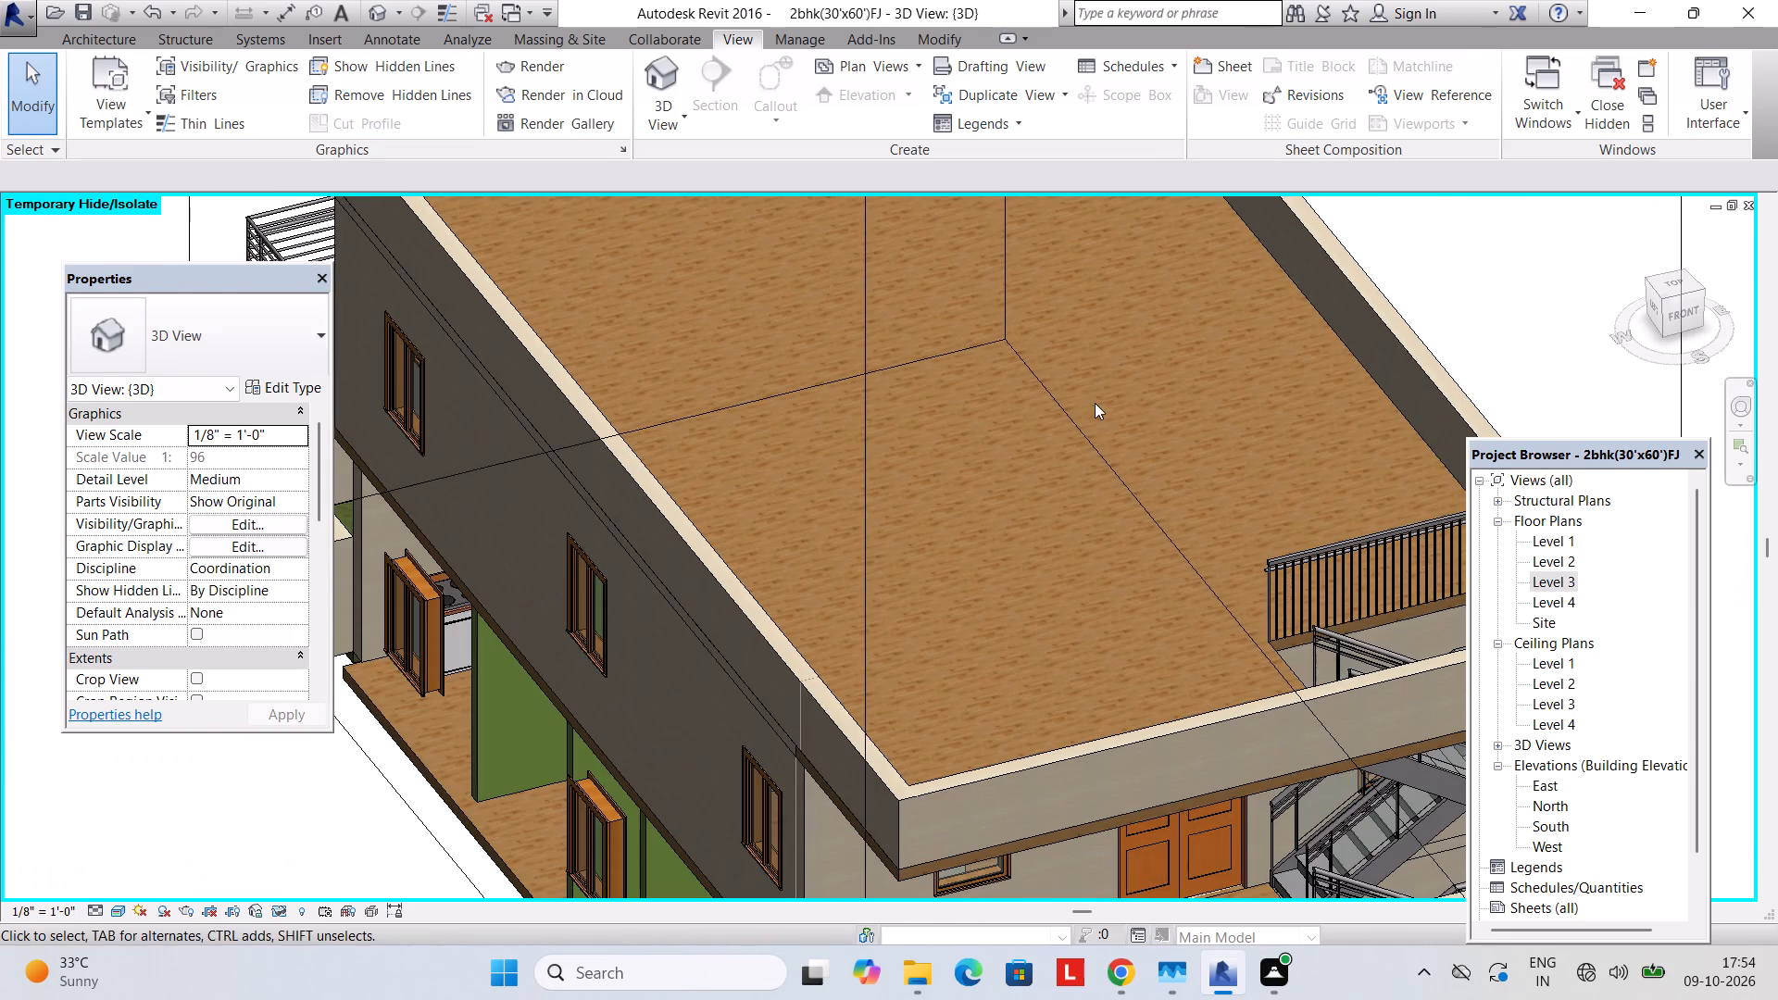
left_click(1343, 537)
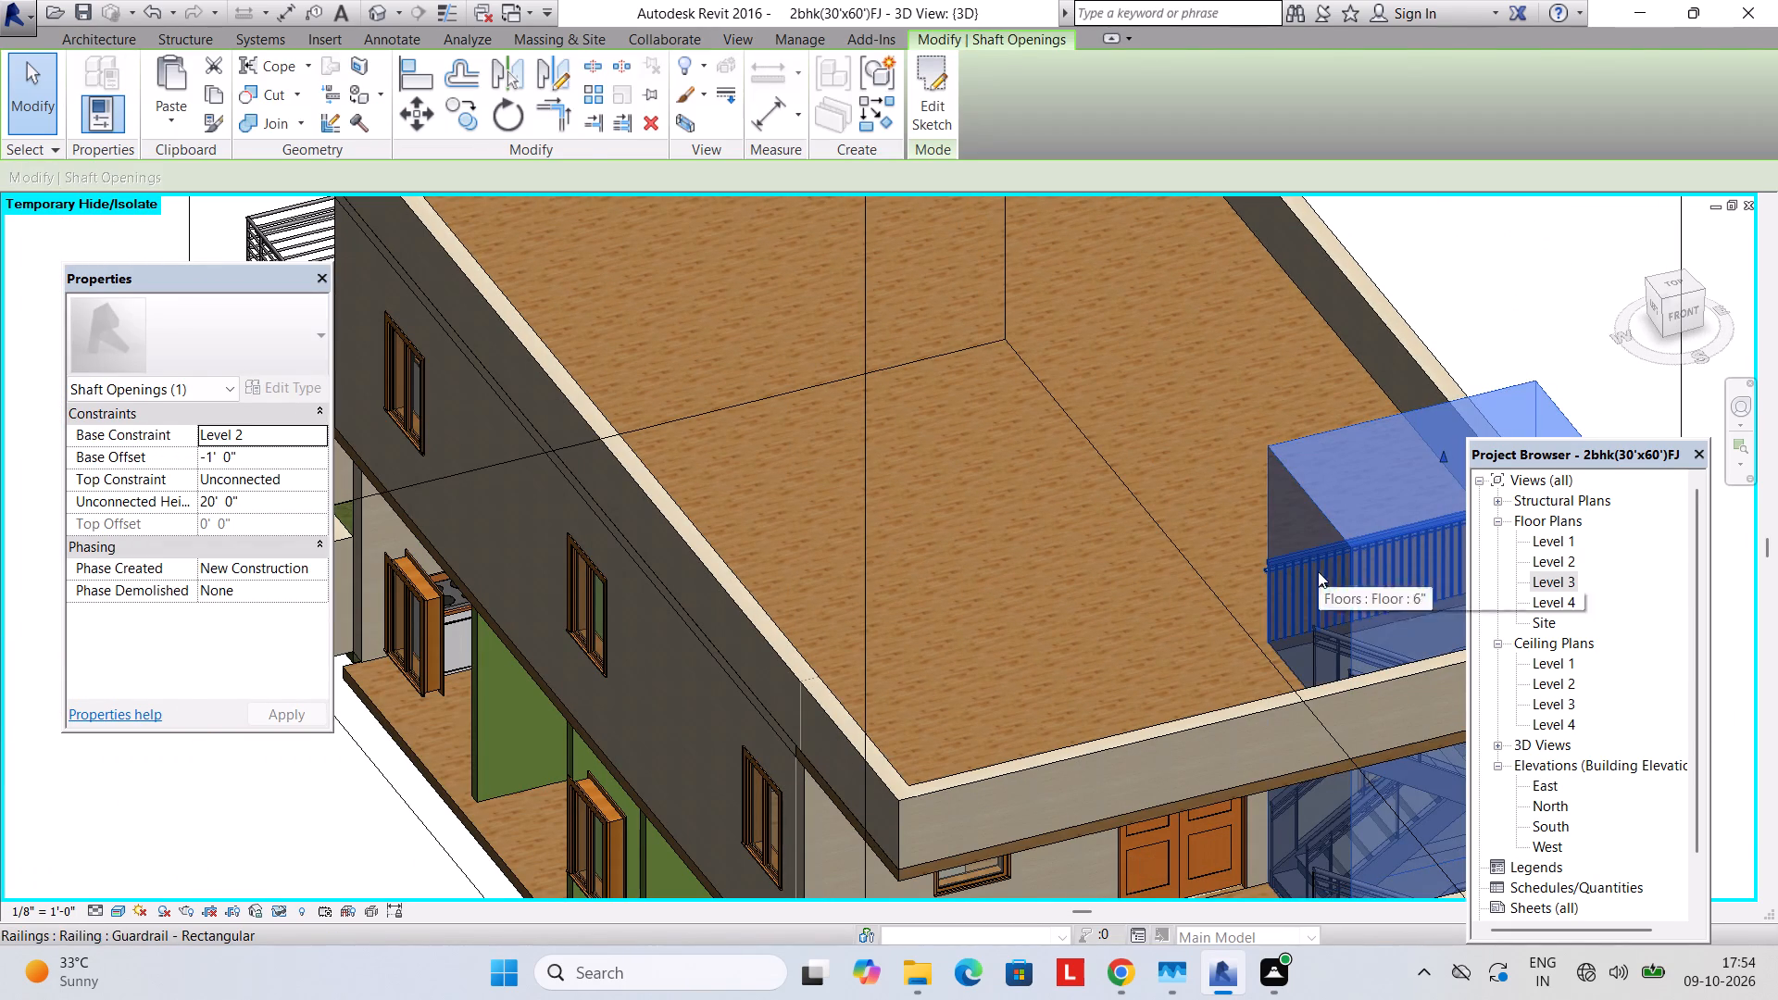
key("Escape")
left_click(1270, 587)
key("Escape")
middle_click_drag(1270, 587, 1437, 576, "shift")
middle_click_drag(1159, 517, 1291, 473, "shift")
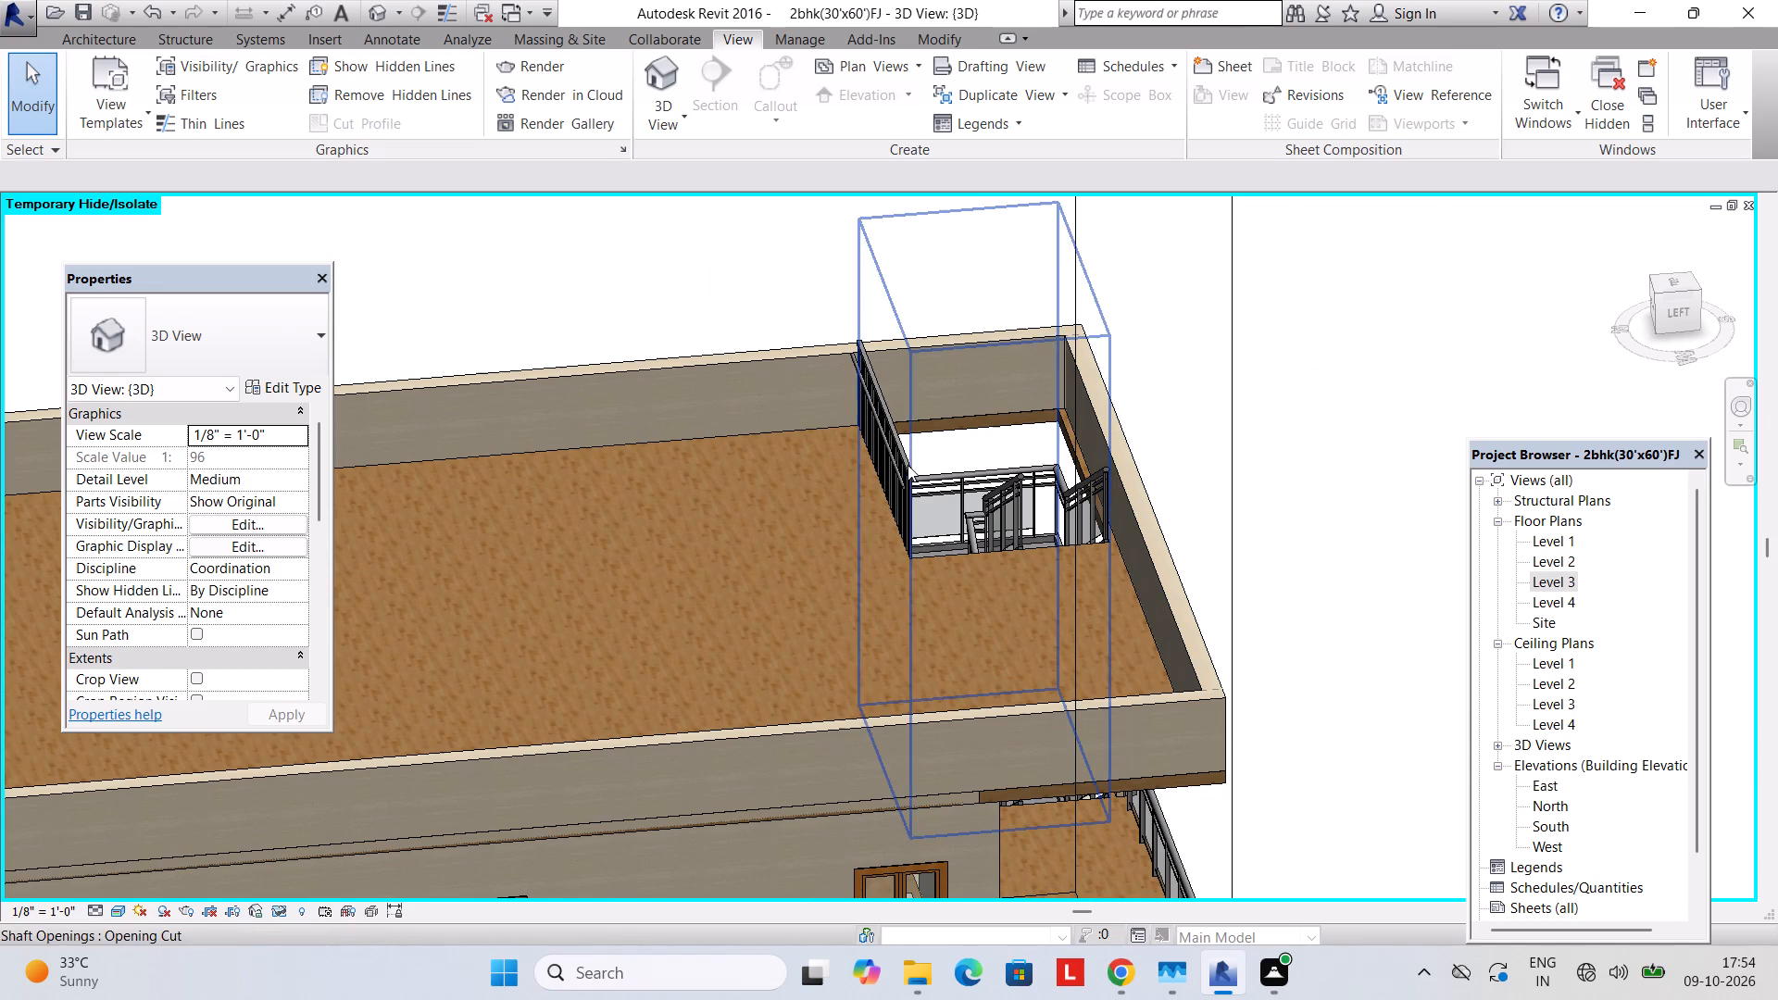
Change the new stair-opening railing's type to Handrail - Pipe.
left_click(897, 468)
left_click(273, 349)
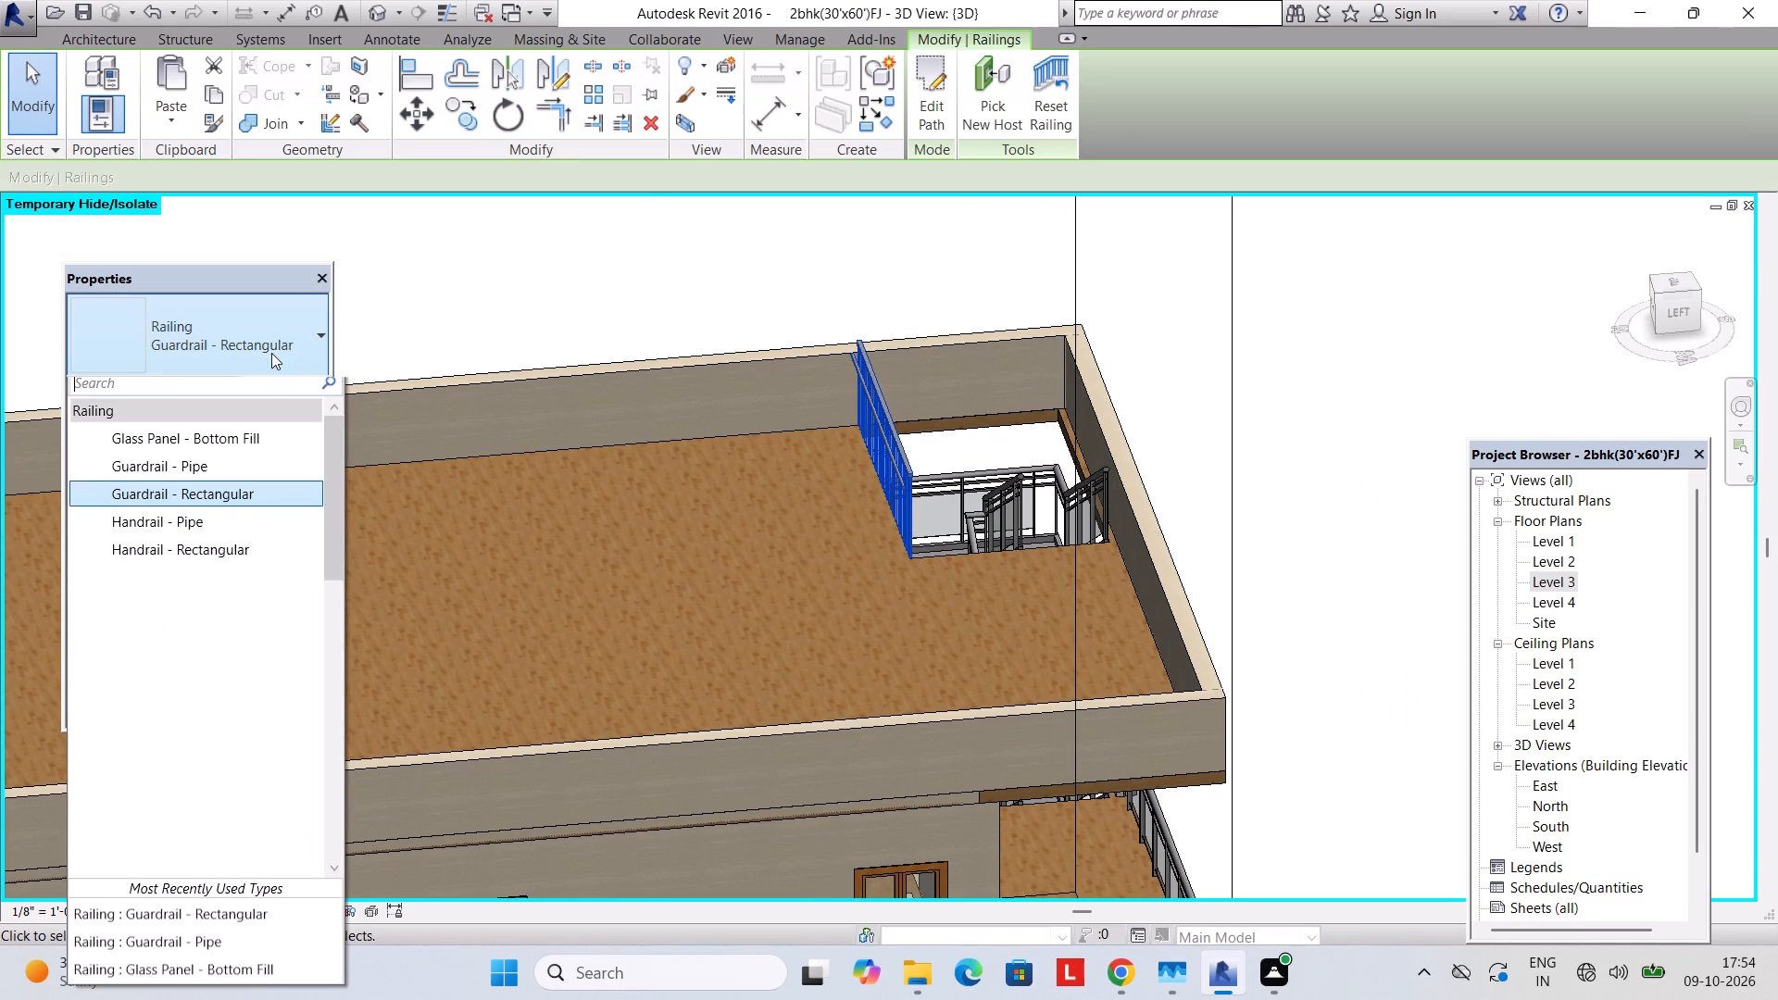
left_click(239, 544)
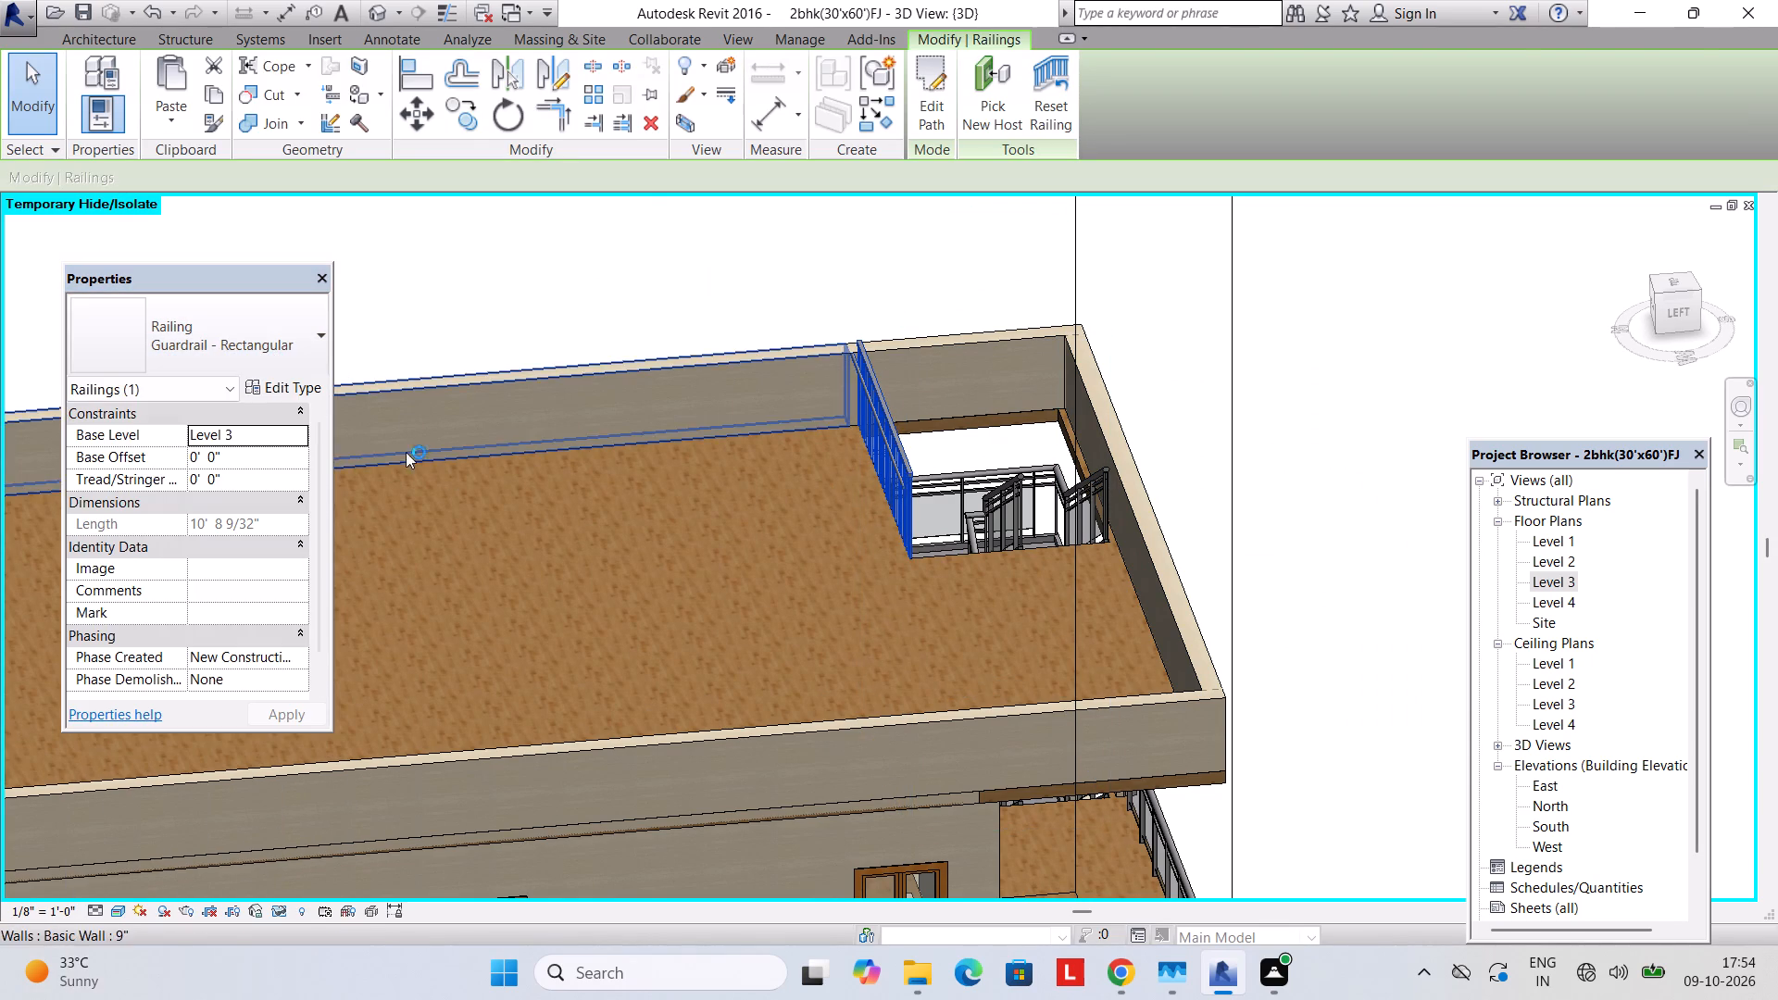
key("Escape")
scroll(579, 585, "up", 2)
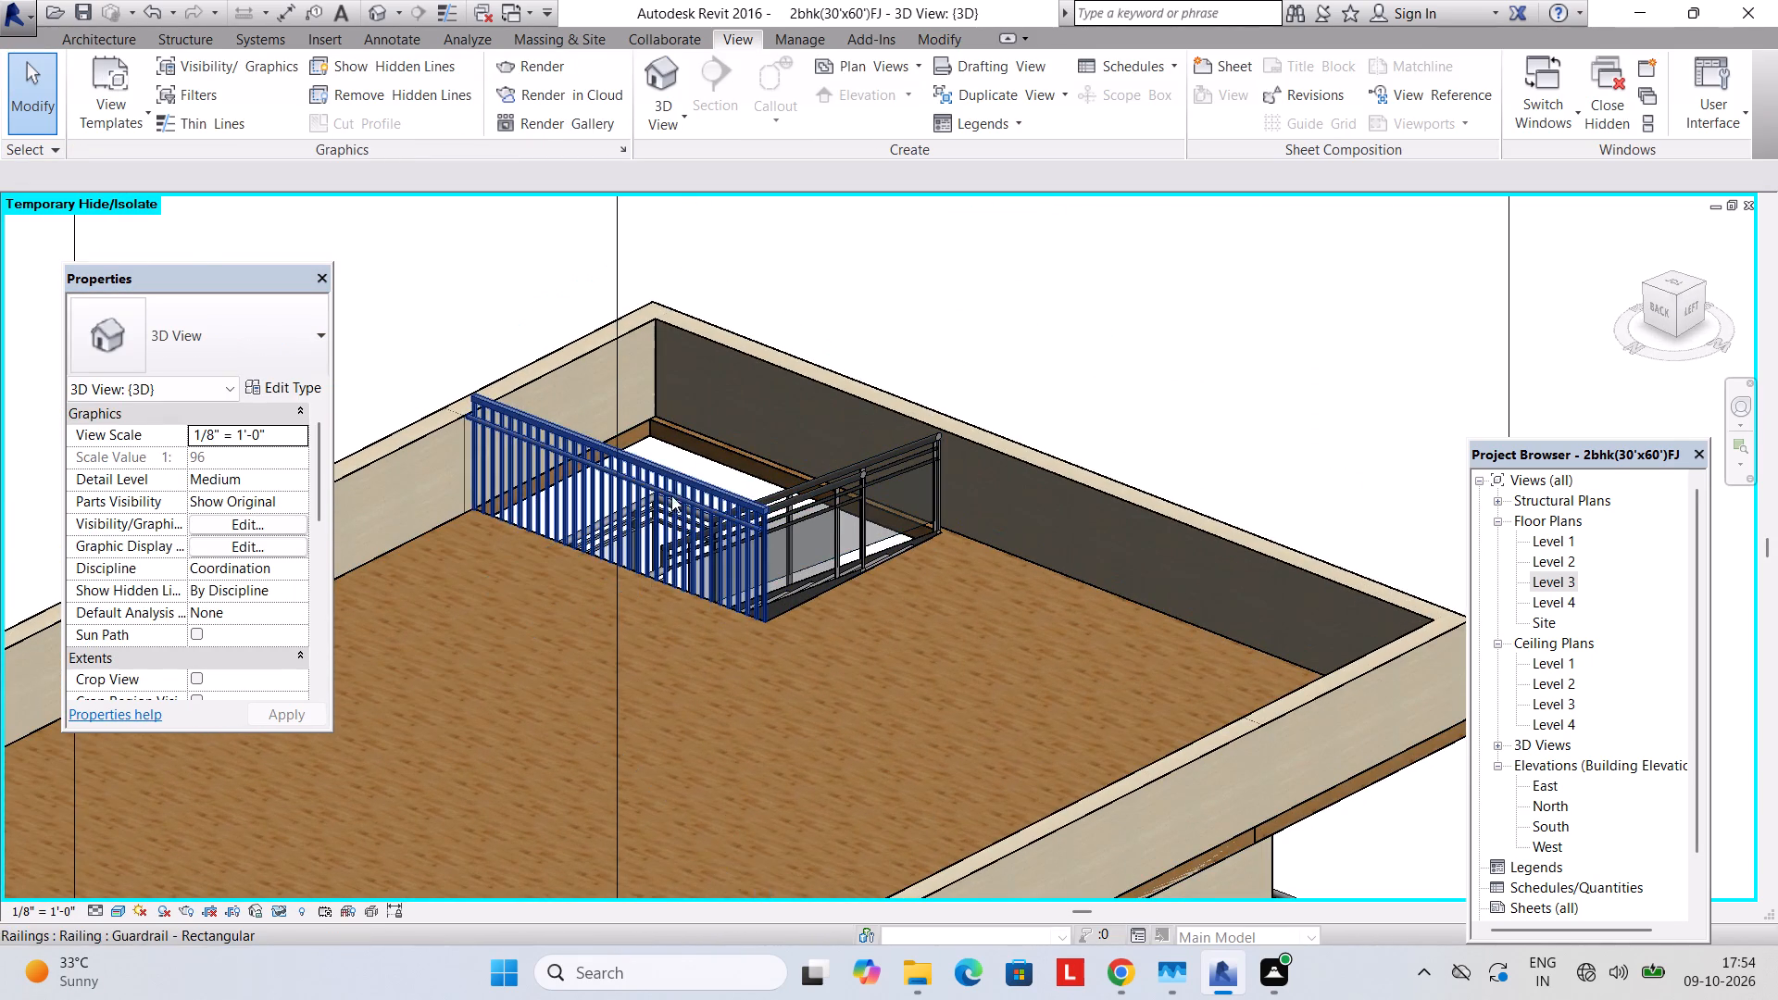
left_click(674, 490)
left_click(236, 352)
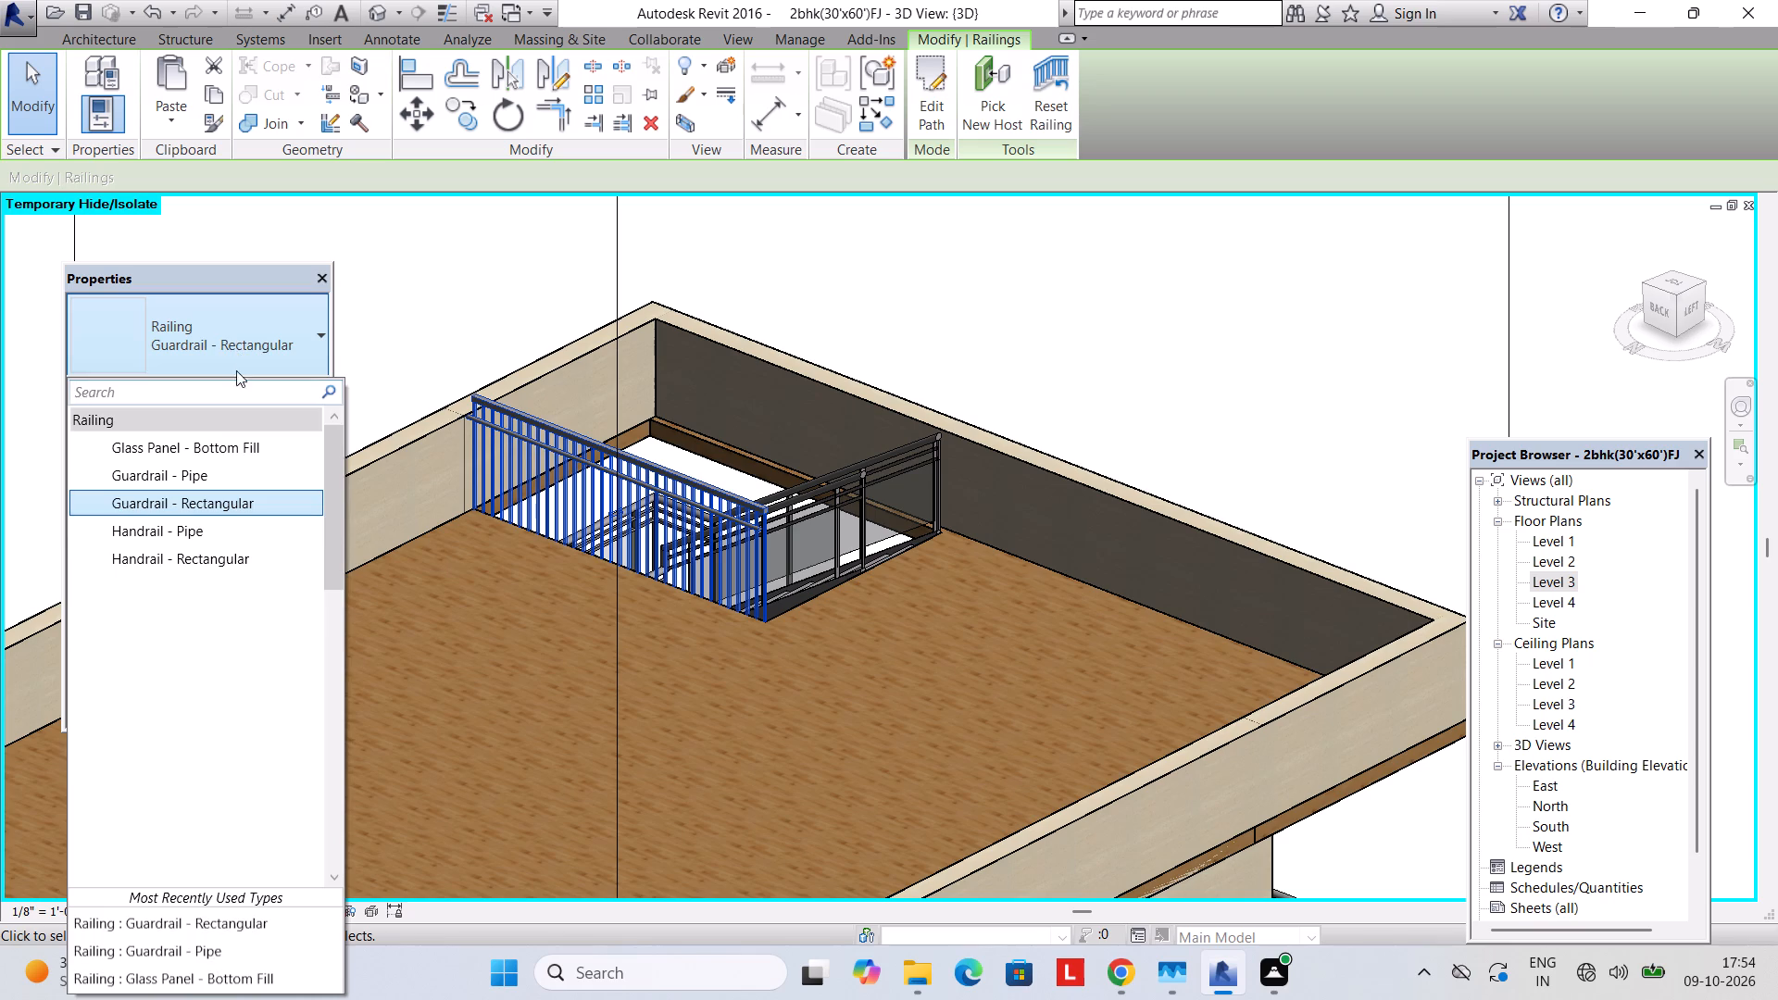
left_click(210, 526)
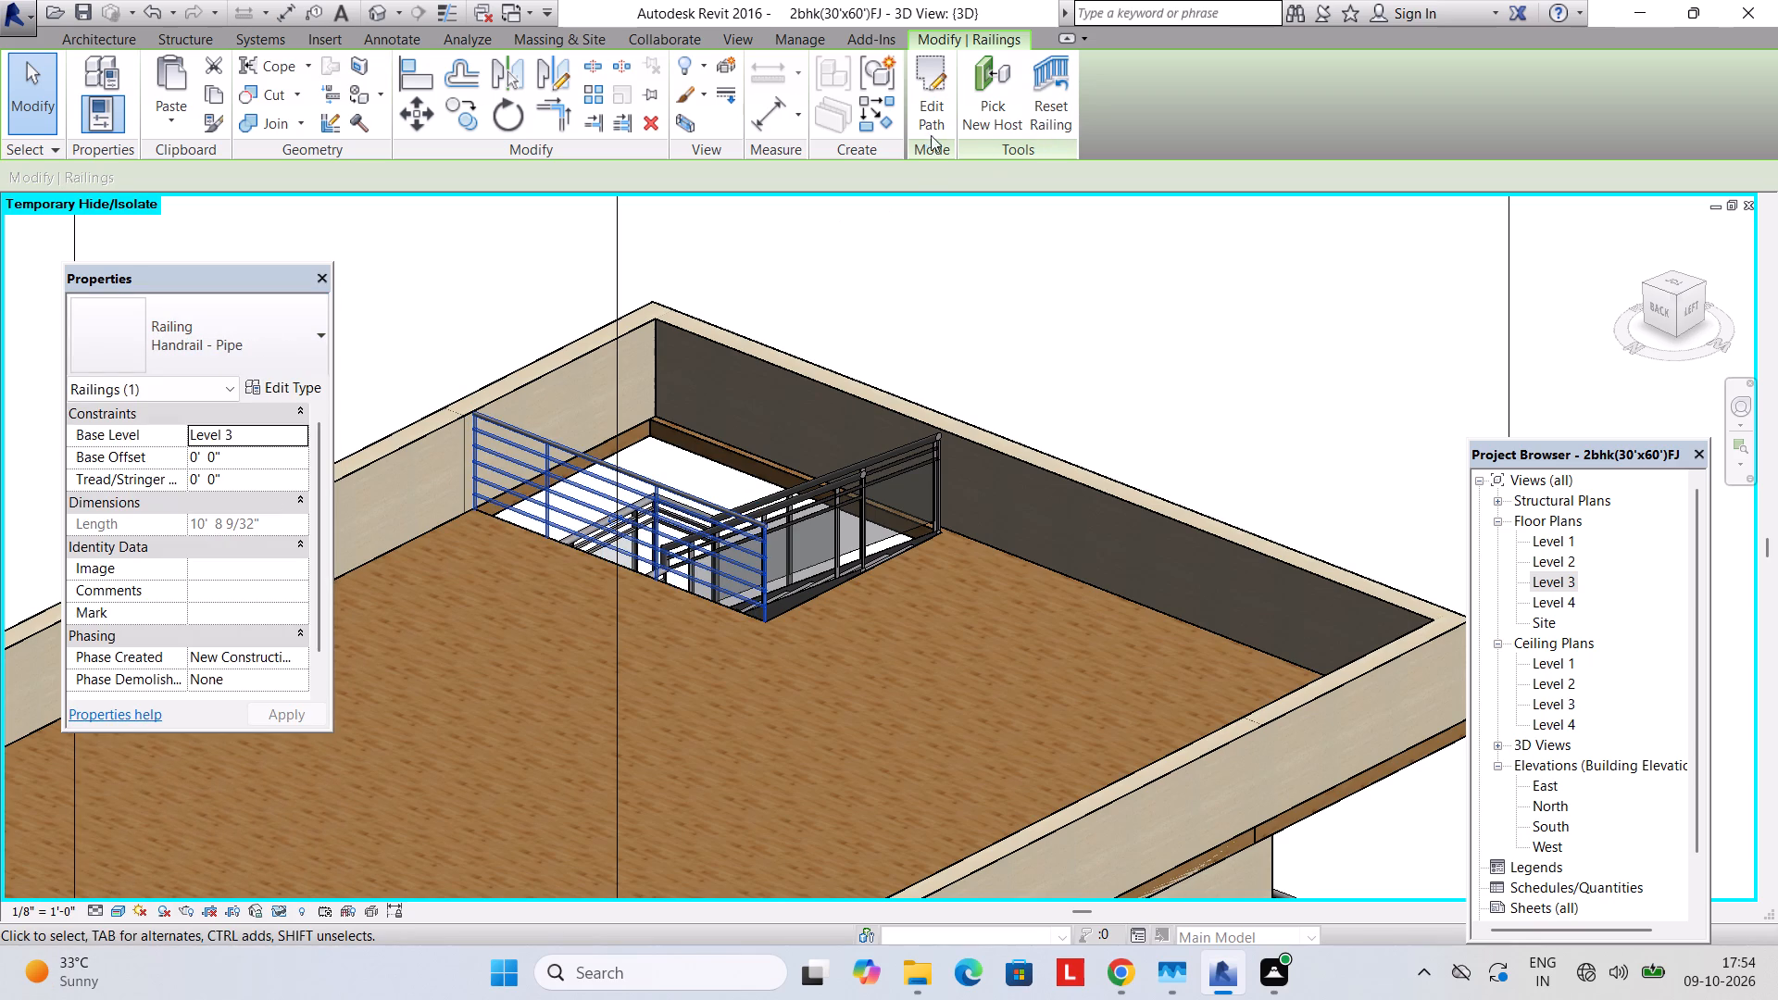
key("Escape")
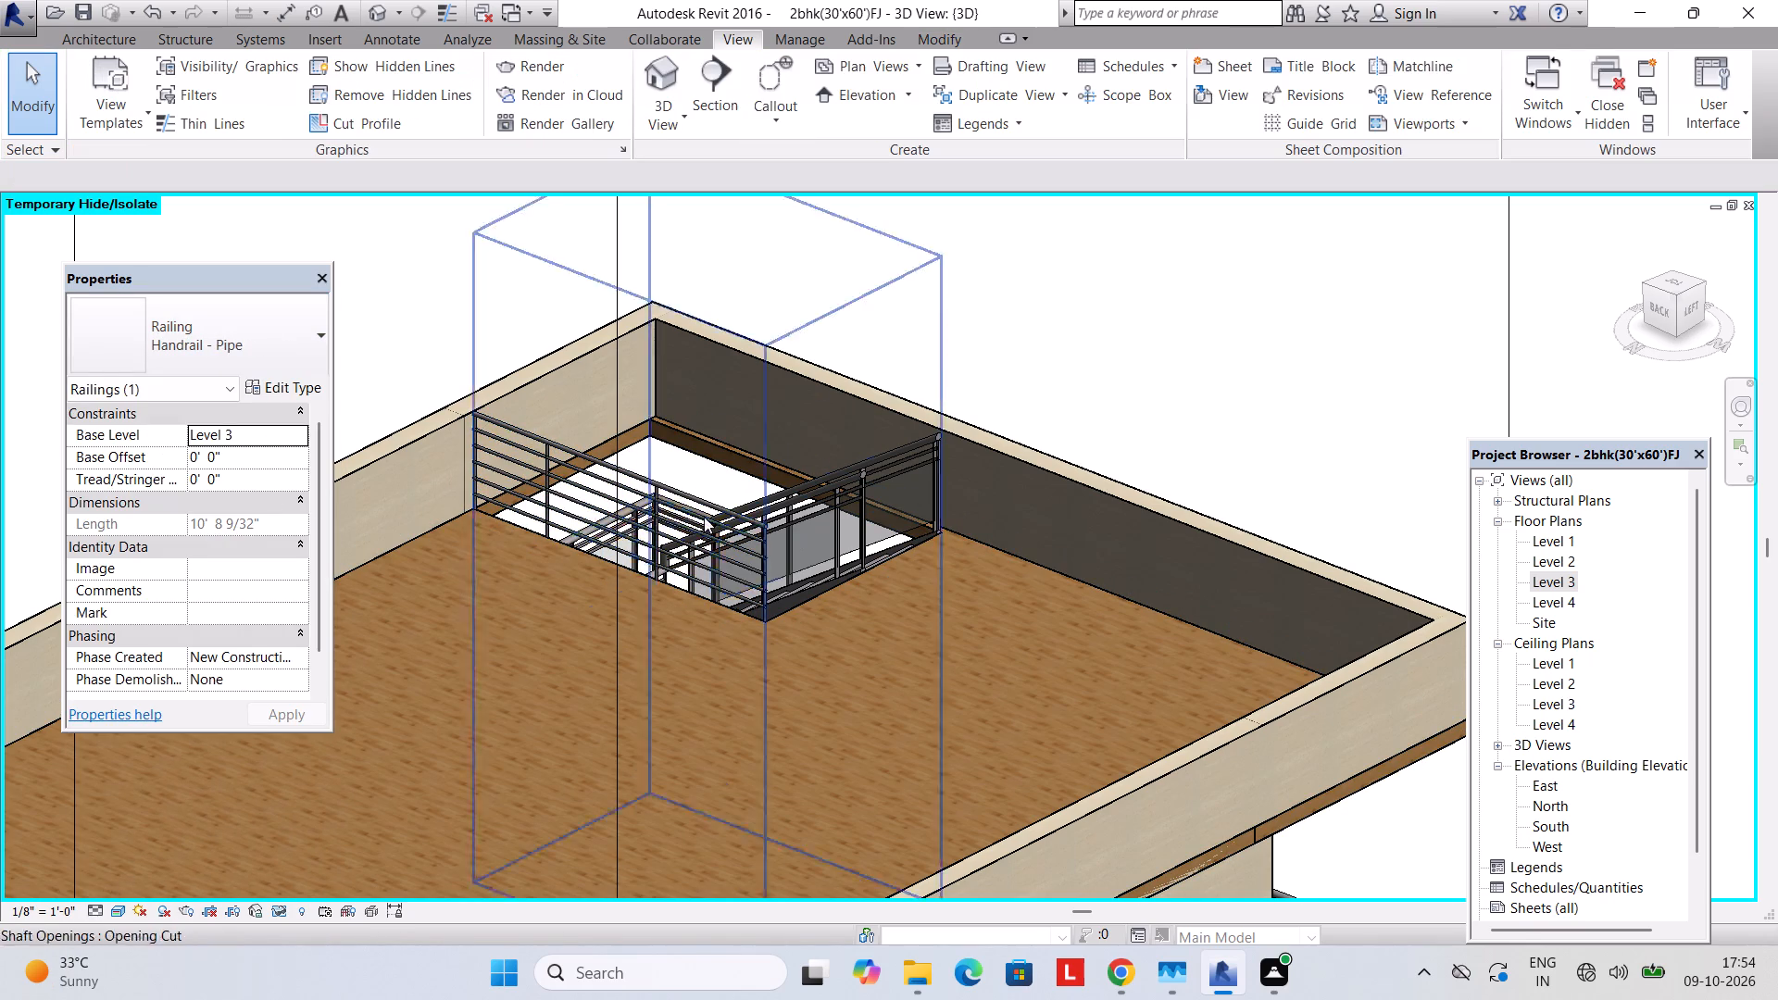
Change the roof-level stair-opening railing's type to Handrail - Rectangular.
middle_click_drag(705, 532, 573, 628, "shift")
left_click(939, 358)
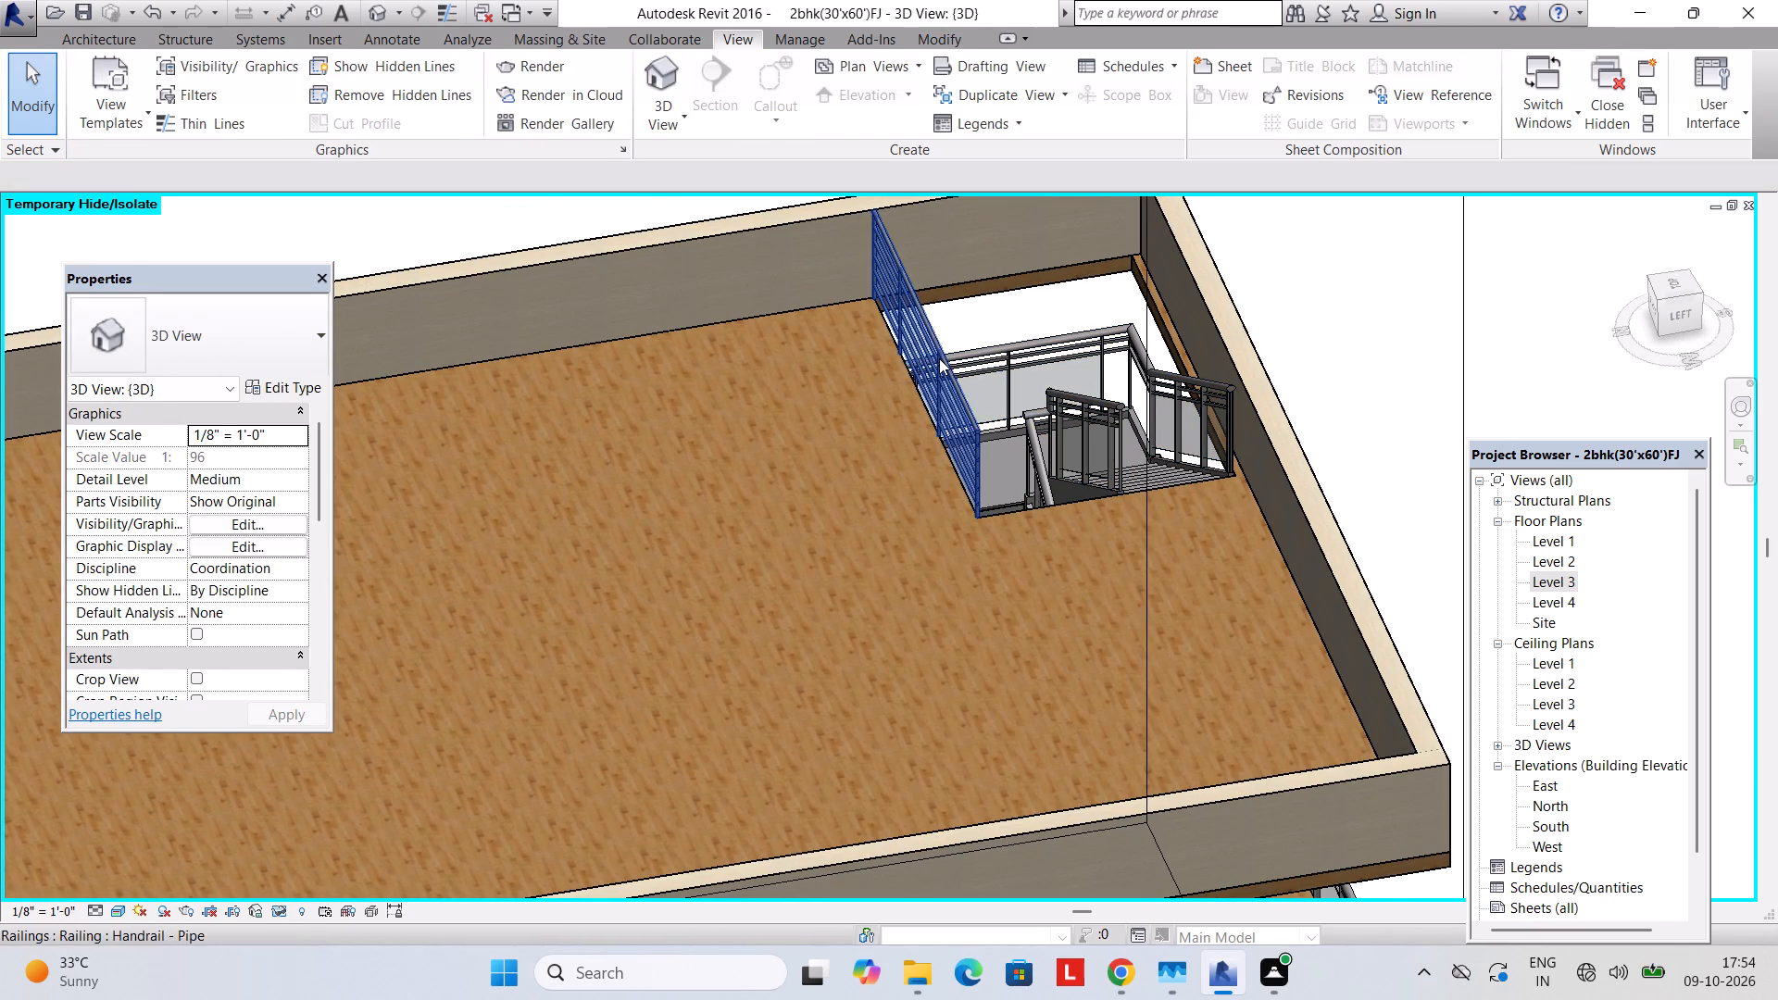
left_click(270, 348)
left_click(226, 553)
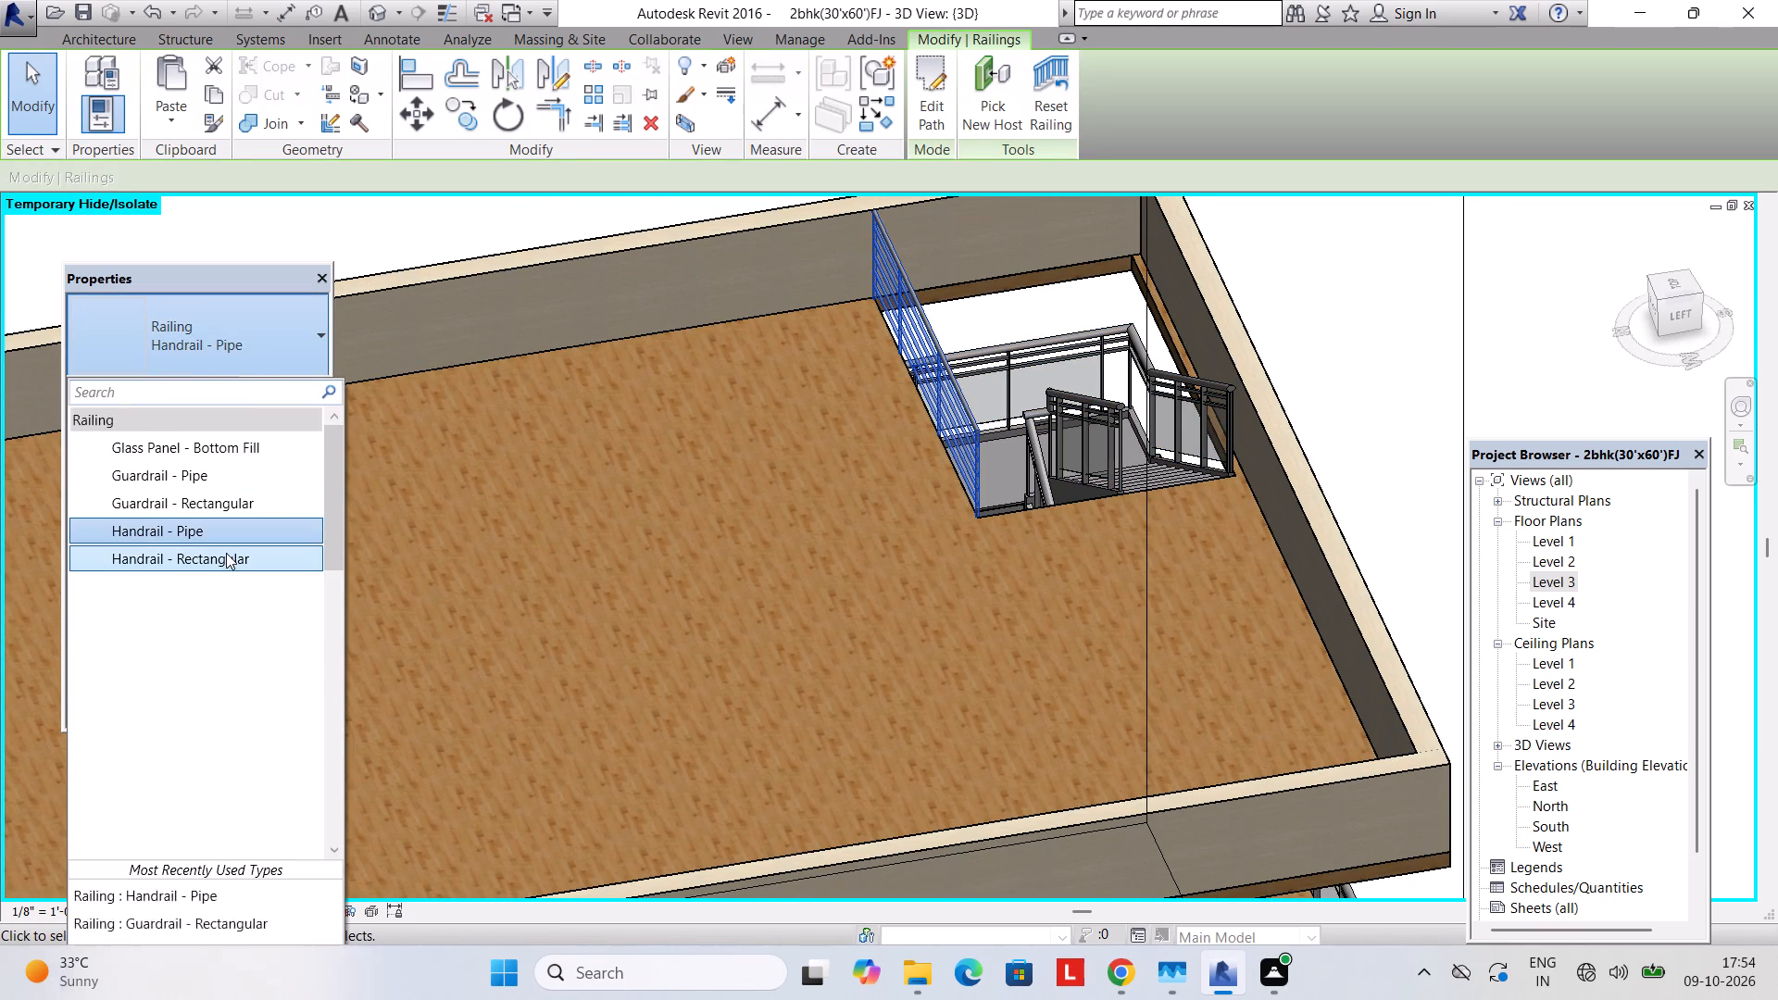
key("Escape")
Change the roof-level stair-opening railing's type to Glass Panel - Bottom Fill.
middle_click_drag(544, 520, 733, 440, "shift")
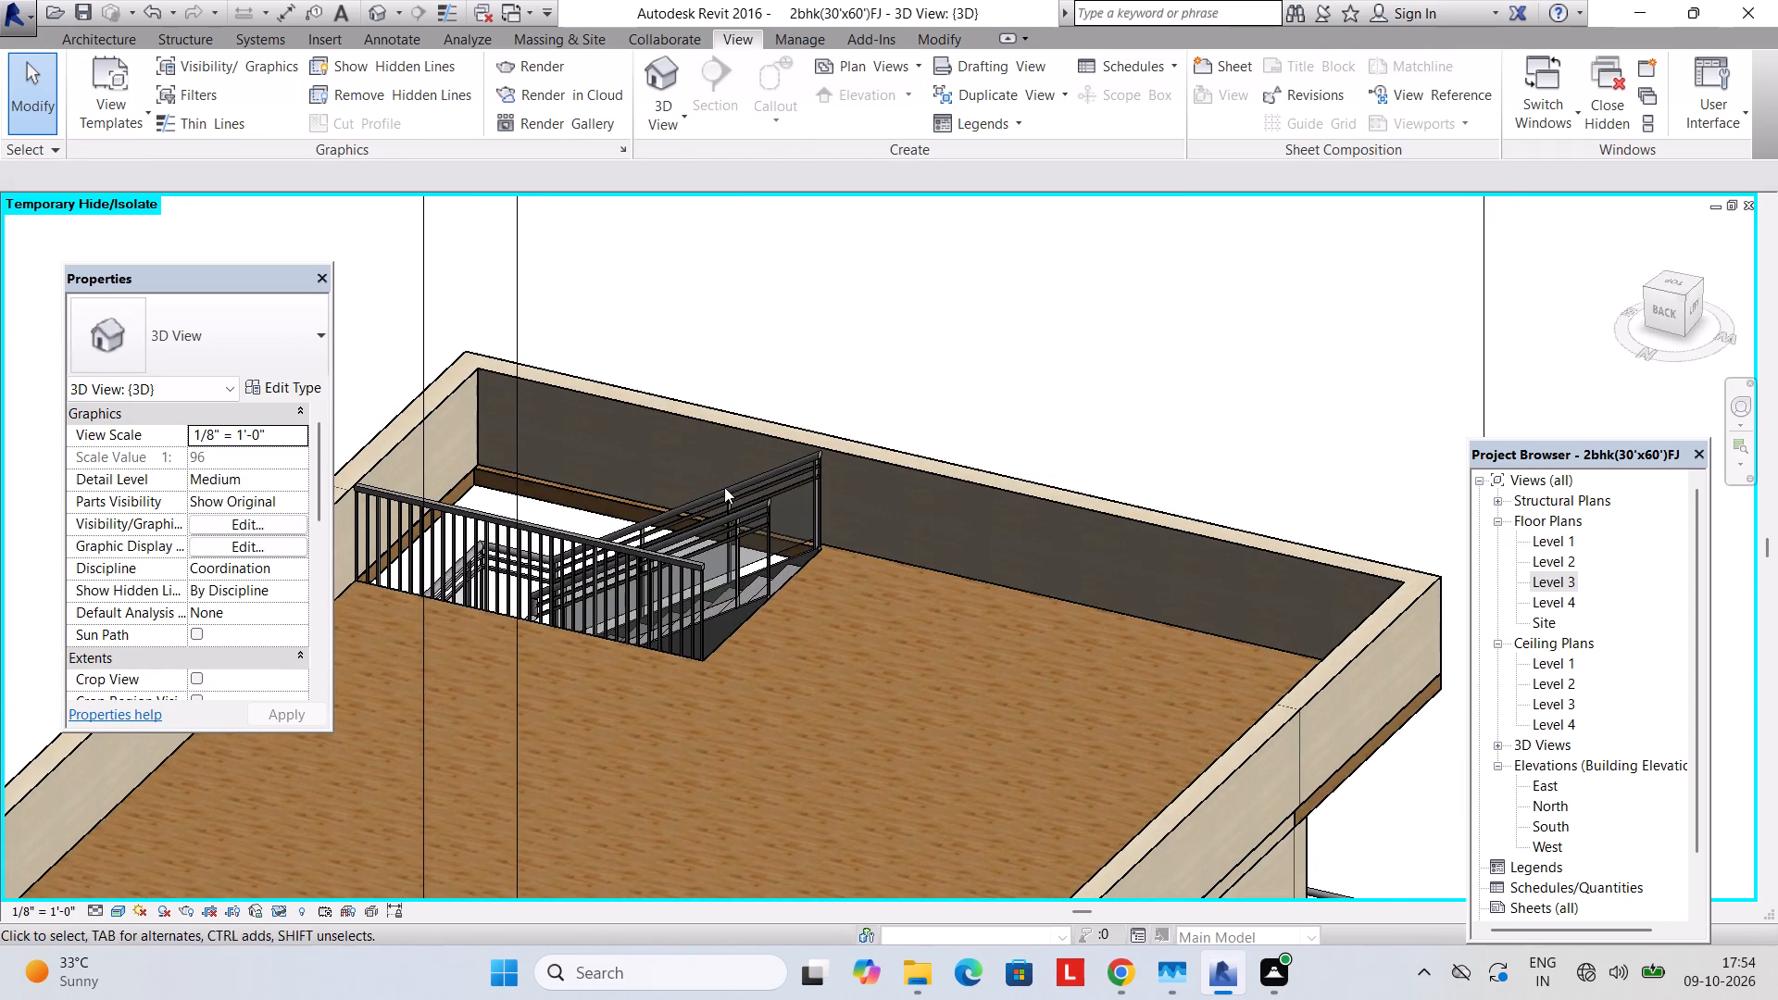
middle_click_drag(724, 518, 580, 556, "shift")
left_click(803, 370)
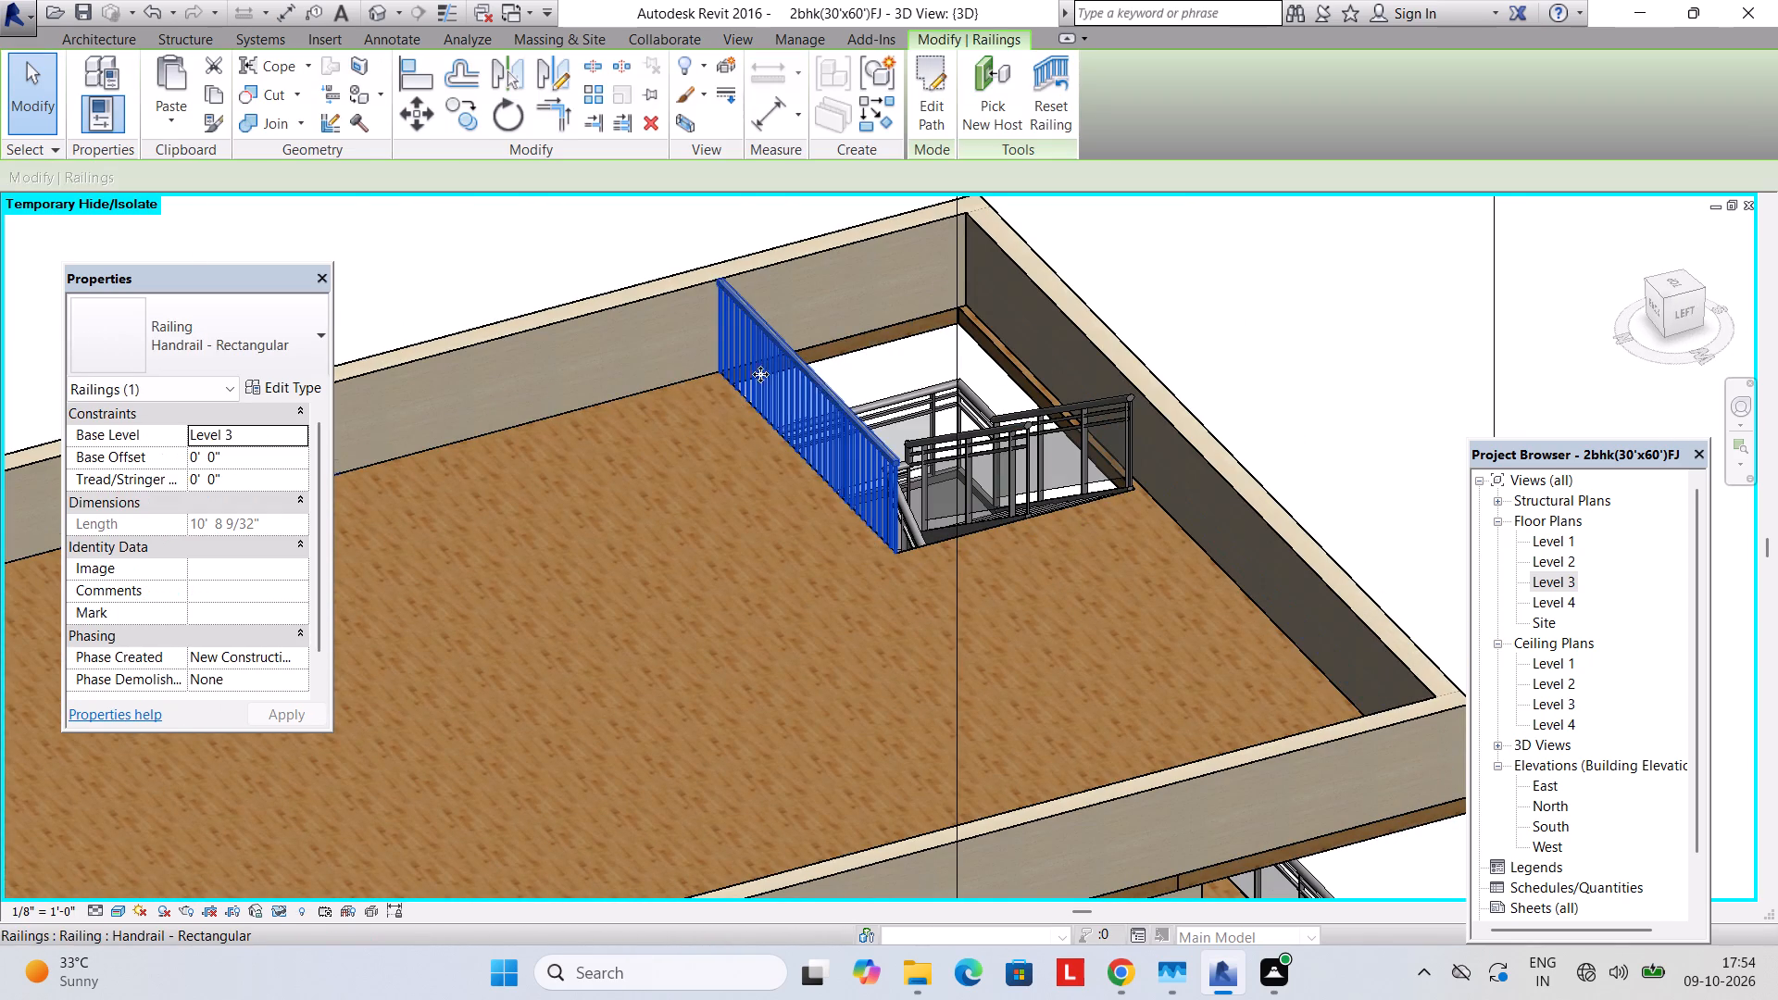
left_click(269, 356)
left_click(232, 438)
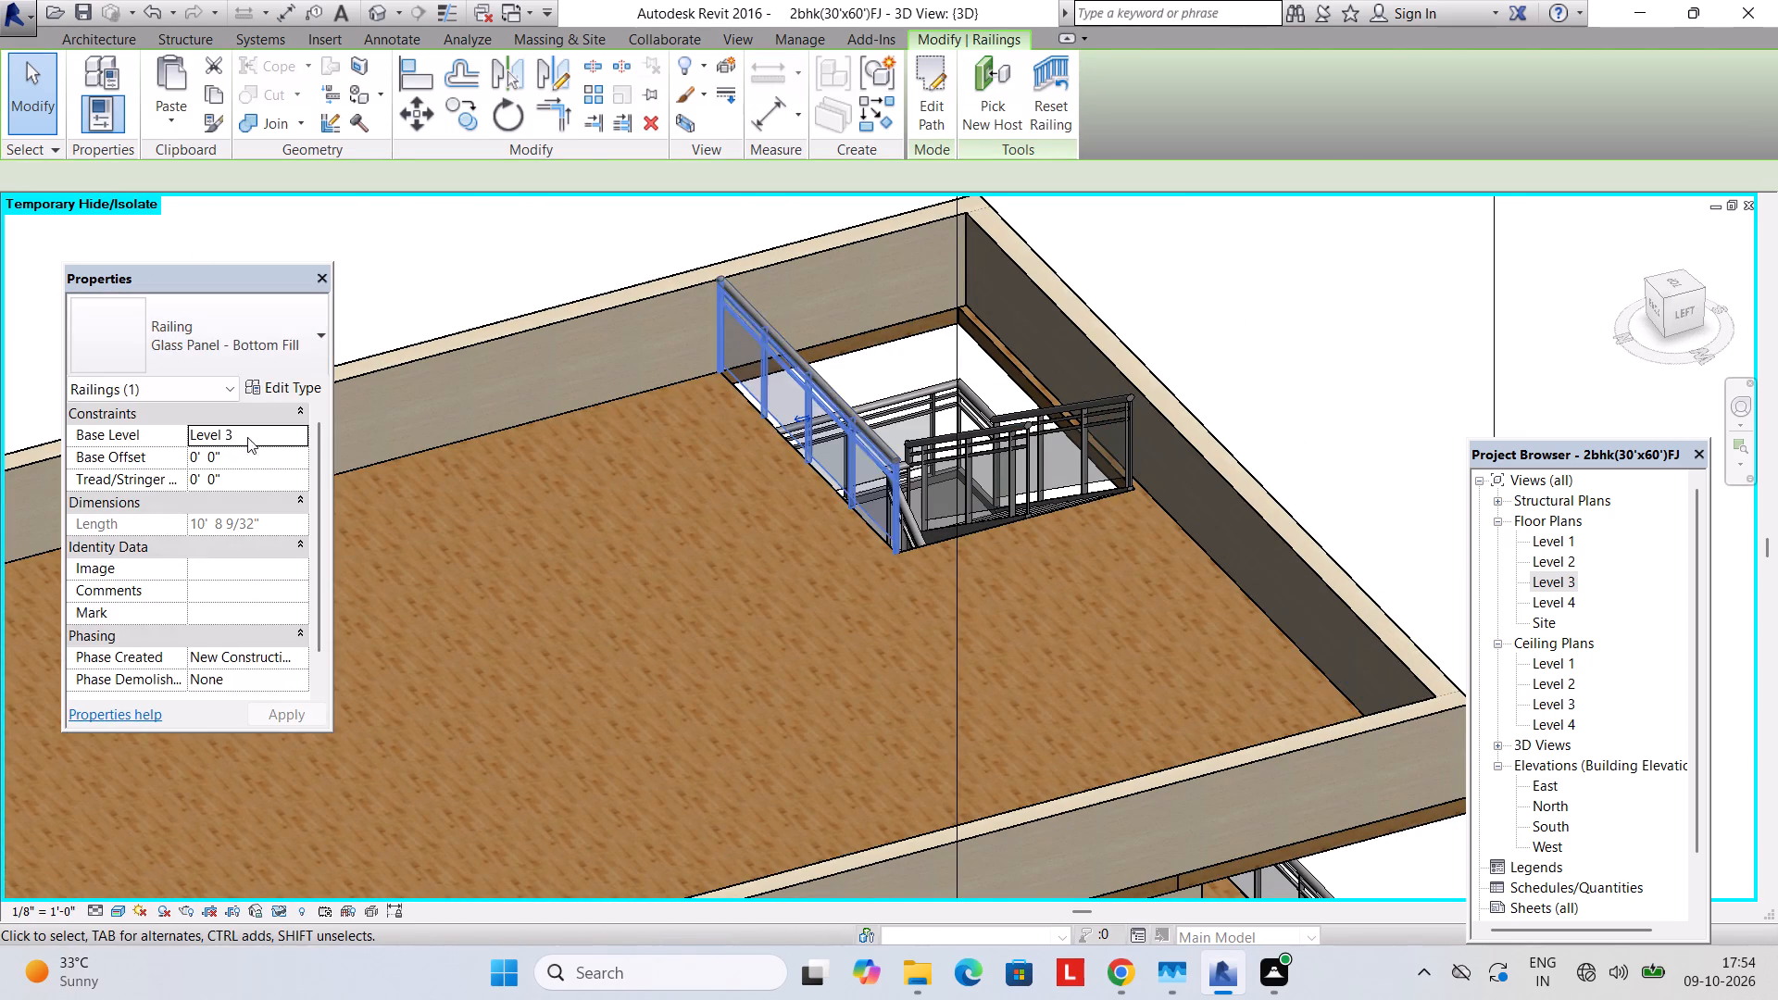
key("Escape")
In the Level 3 plan, extend the stair-opening glass railing's path with a perpendicular segment about 3' 11" long across the stair's open end.
middle_click_drag(826, 497, 1026, 424, "shift")
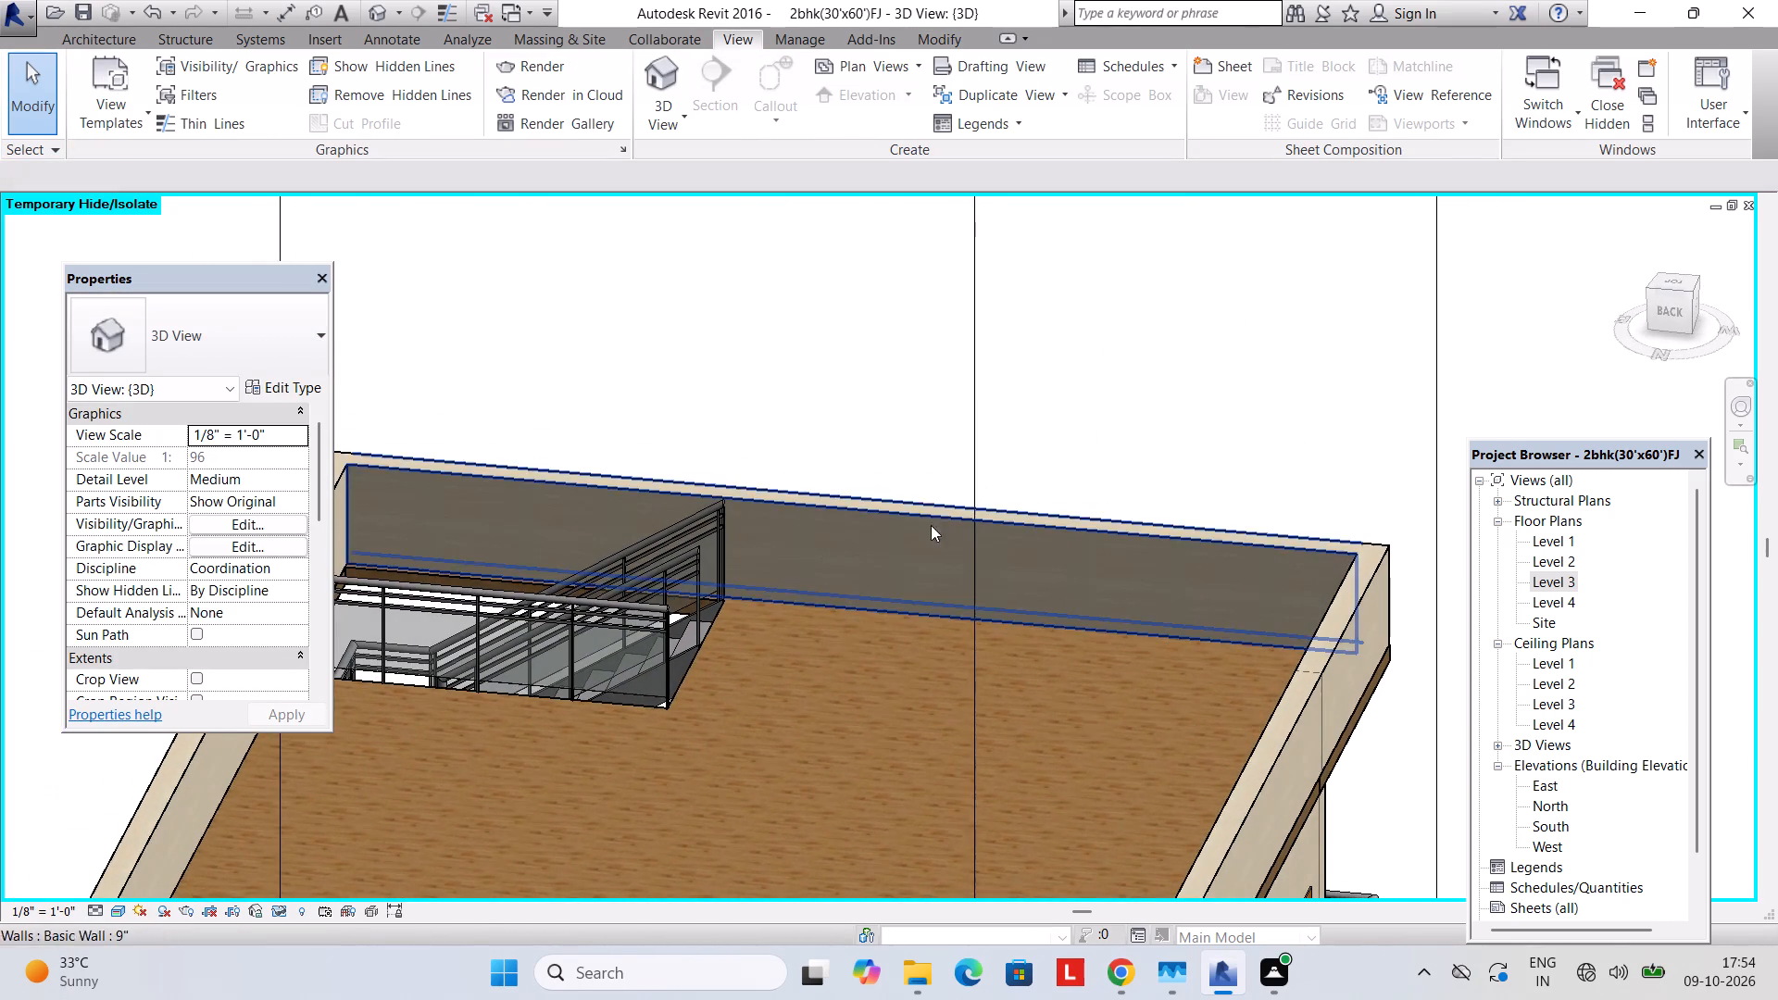
middle_click_drag(931, 525, 636, 592)
middle_click_drag(652, 571, 405, 631)
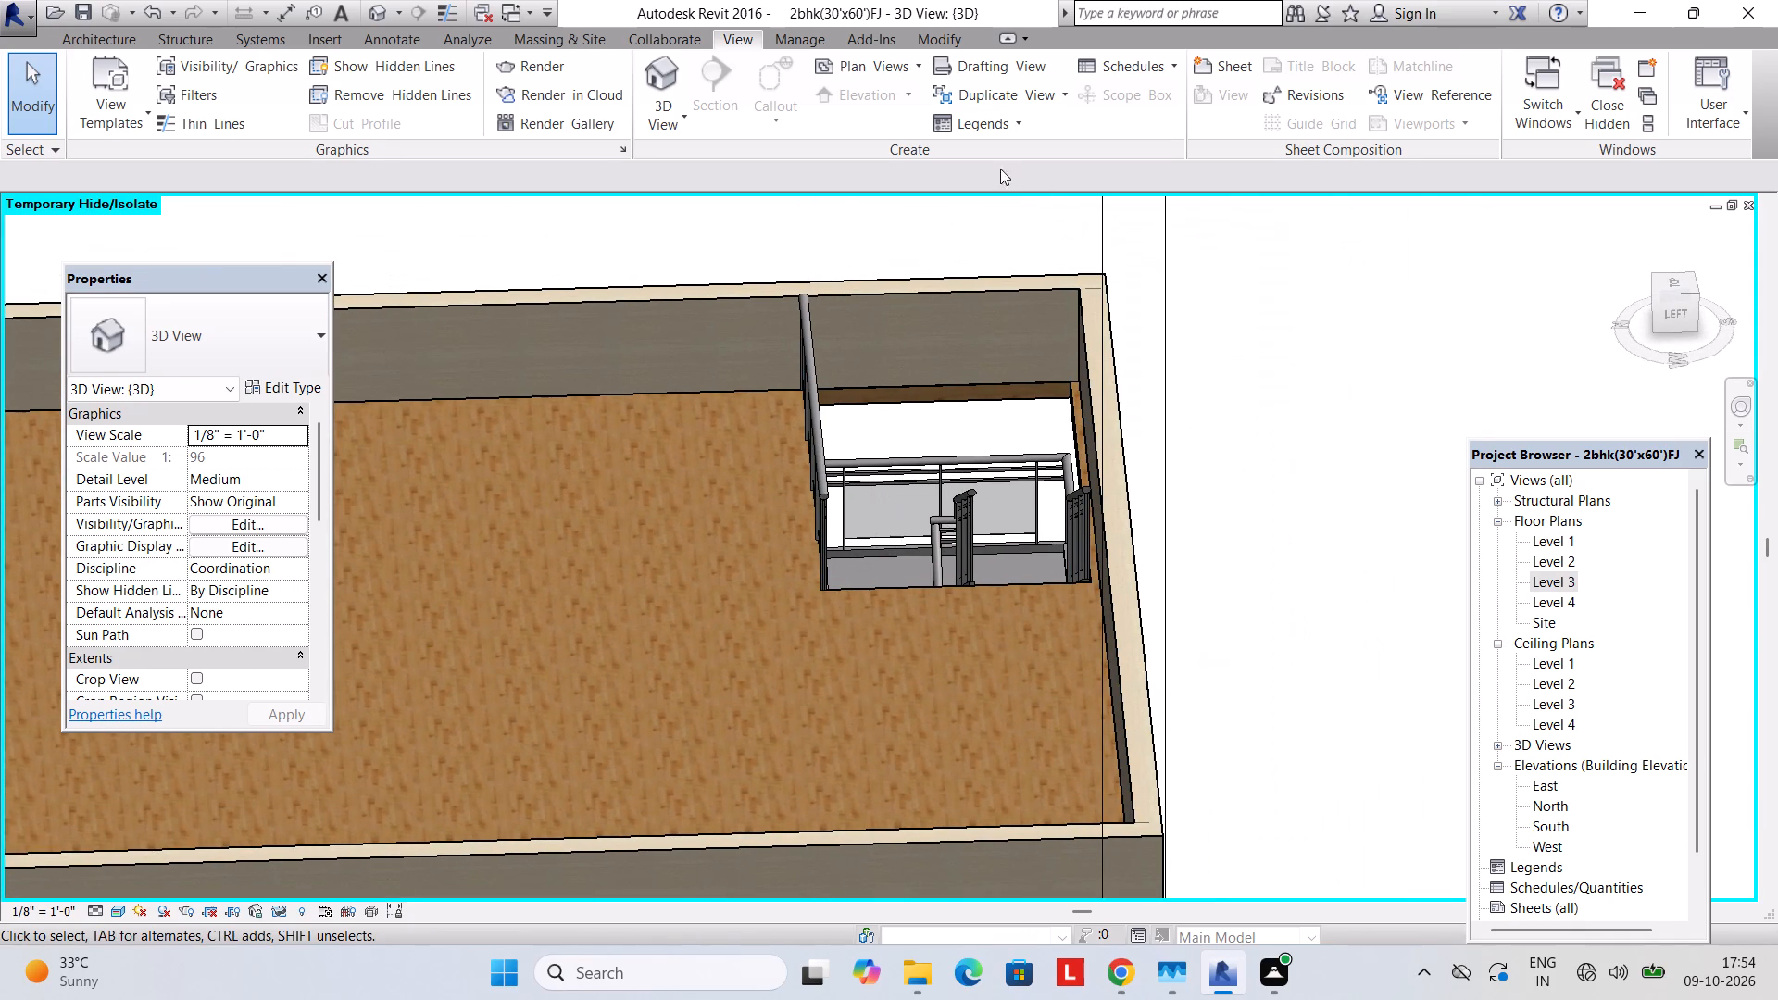
double_click(1534, 542)
double_click(1563, 574)
scroll(1199, 597, "down", 1)
middle_click_drag(1154, 634, 1159, 605)
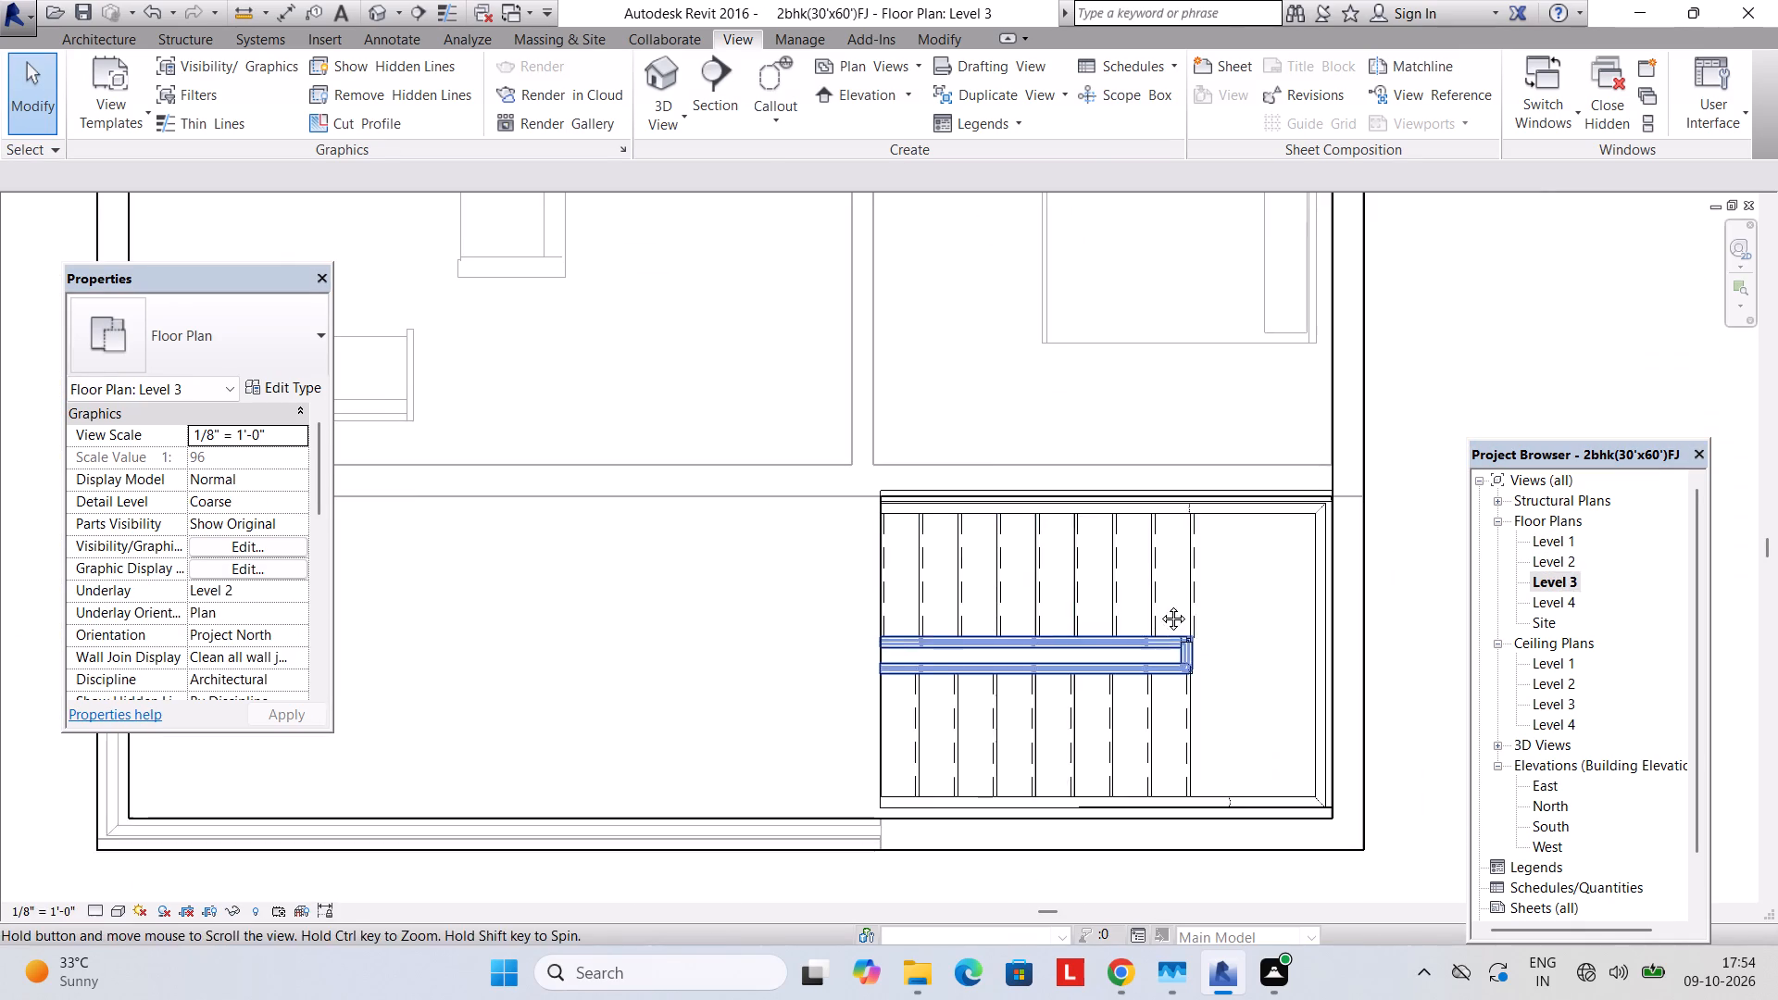
middle_click_drag(1159, 605, 1168, 562)
scroll(1119, 437, "up", 2)
left_click(1104, 413)
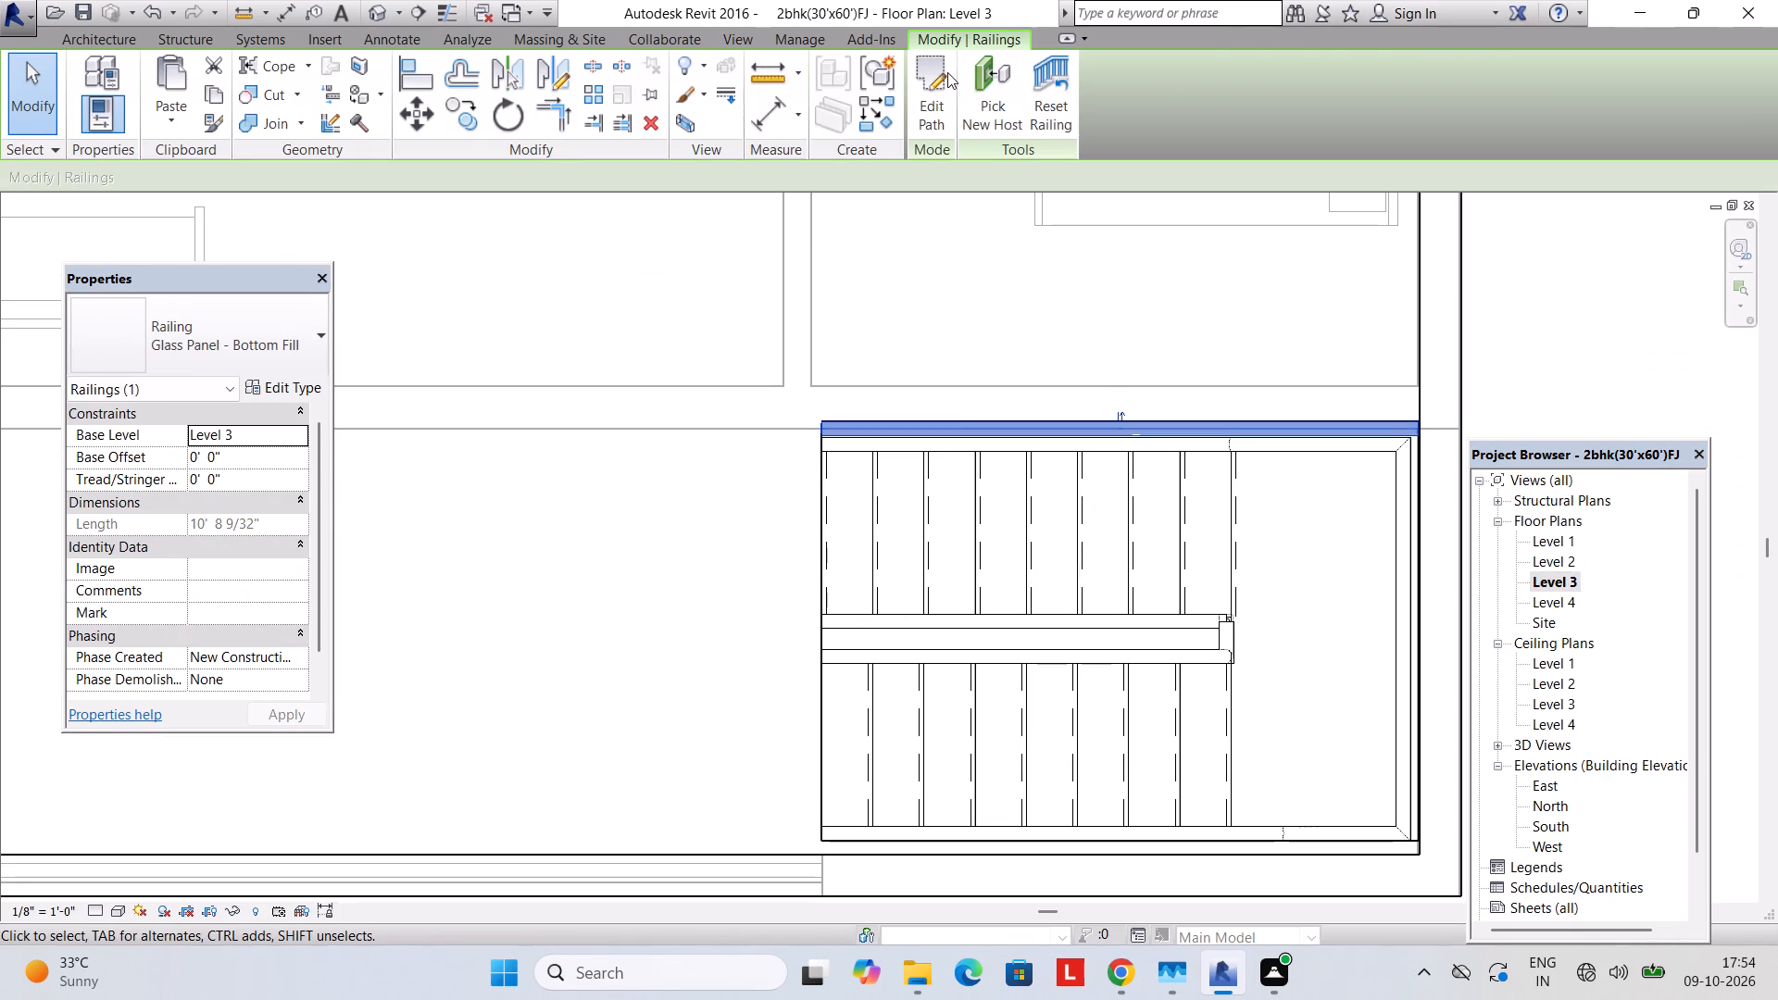
left_click(947, 72)
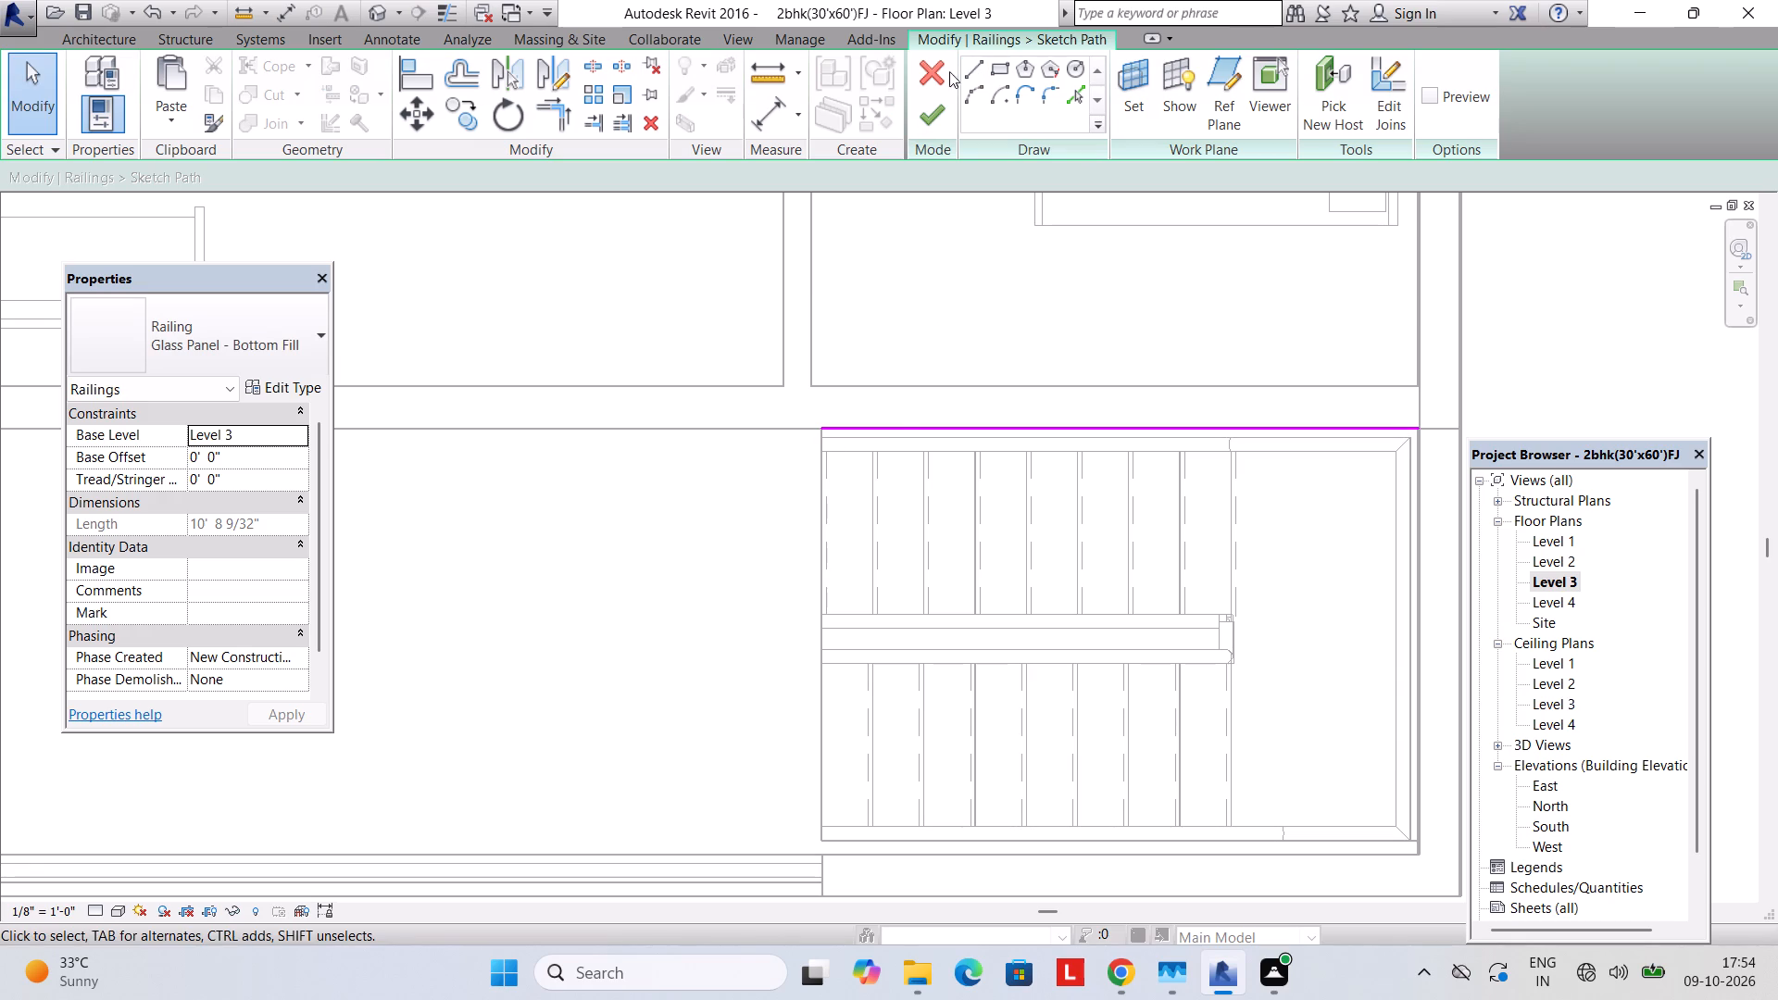
left_click(975, 65)
left_click_drag(823, 423, 821, 432)
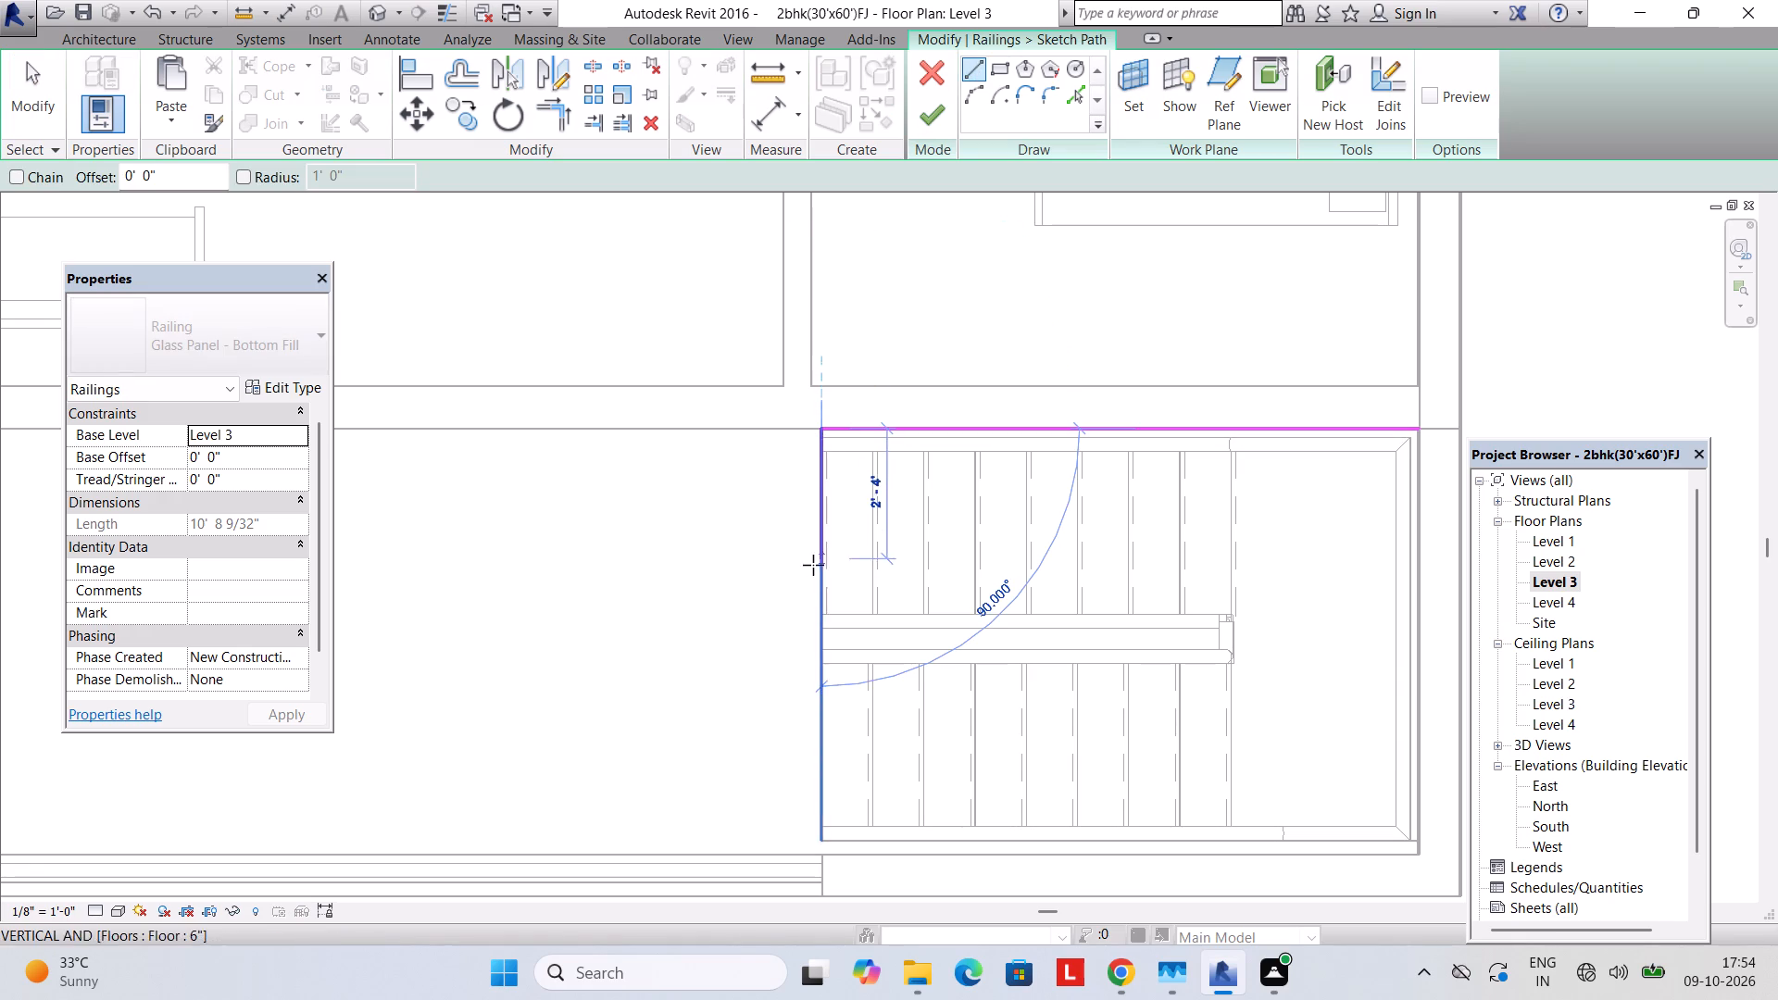
left_click(809, 649)
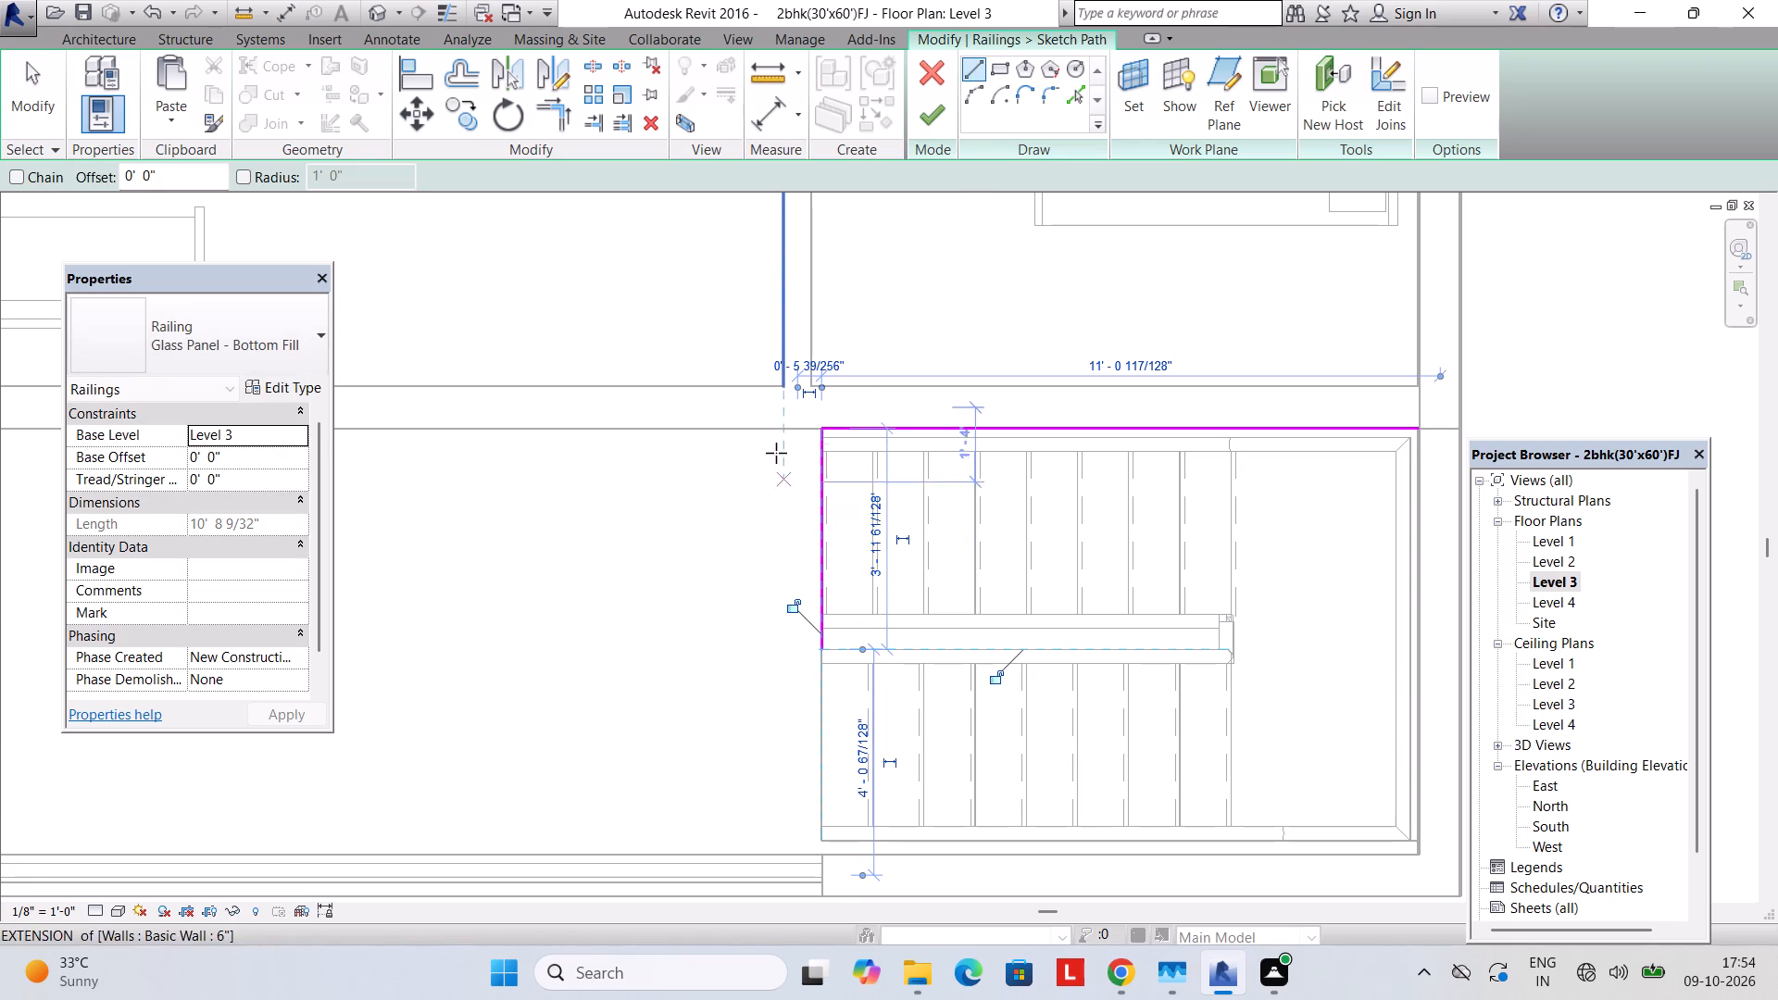
left_click(923, 112)
key("Escape")
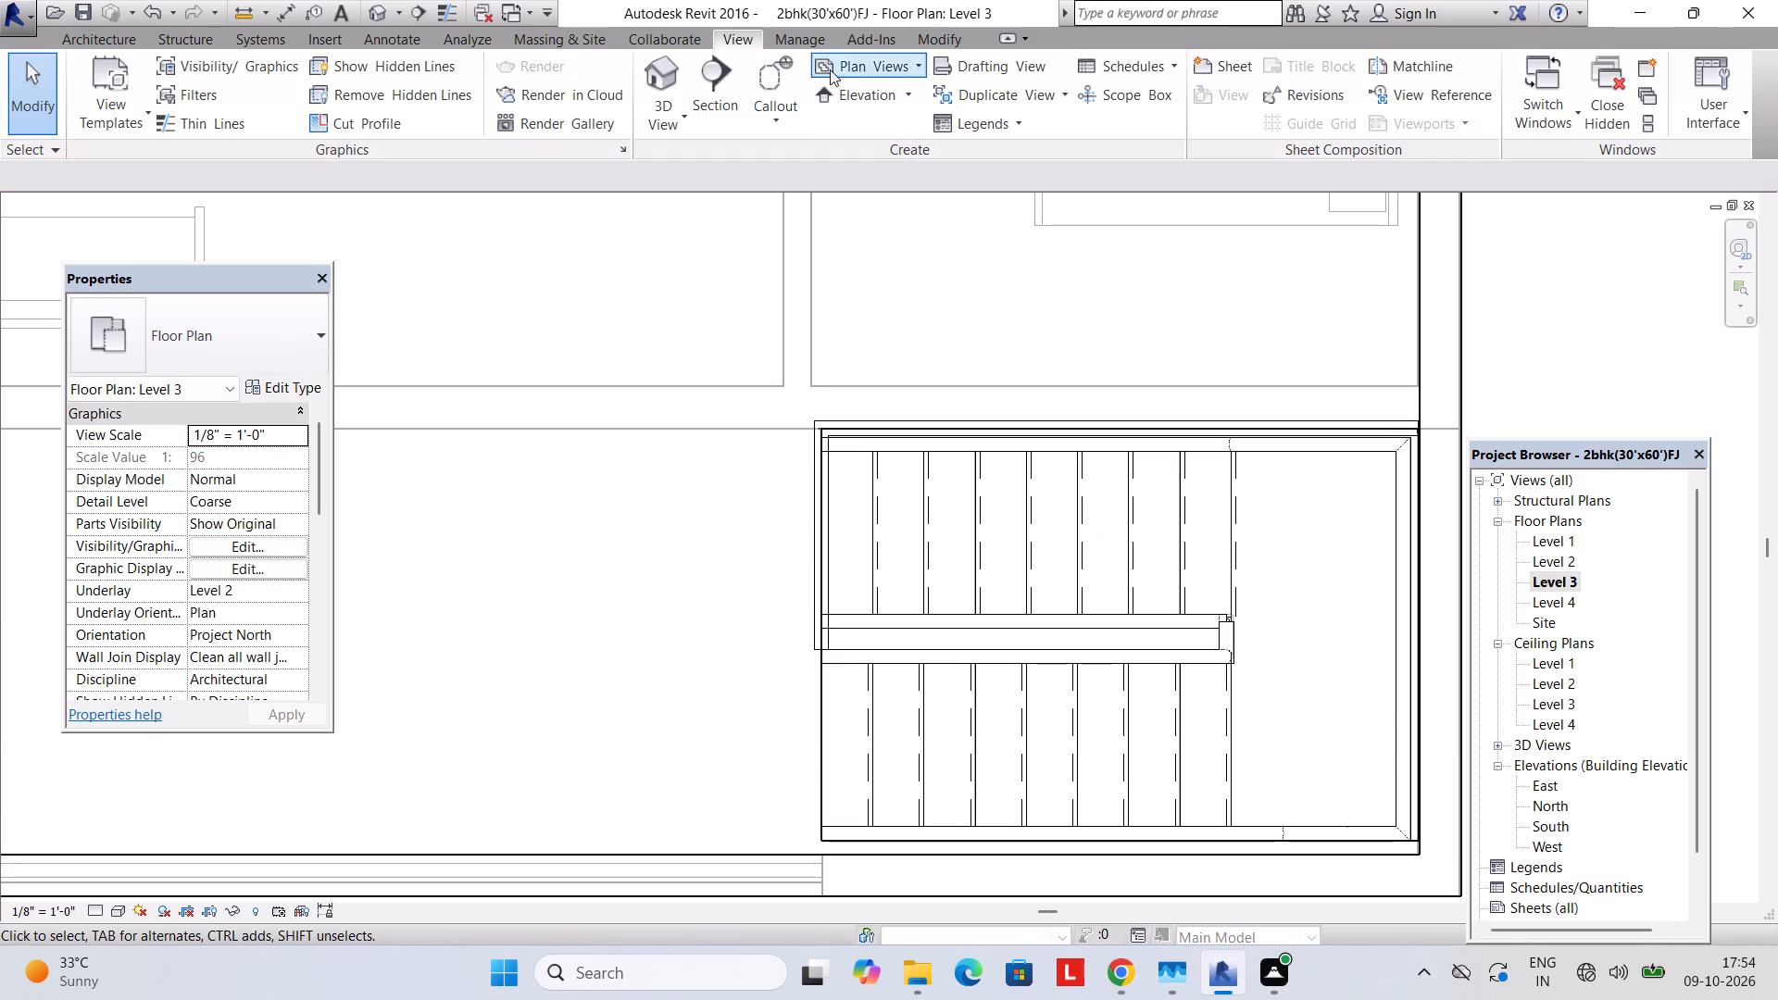
Examine the extended roof-level railing and the front facade with its stairs and balconies in 3D from several sides.
left_click(683, 108)
left_click(682, 169)
middle_click_drag(838, 361, 876, 379, "shift")
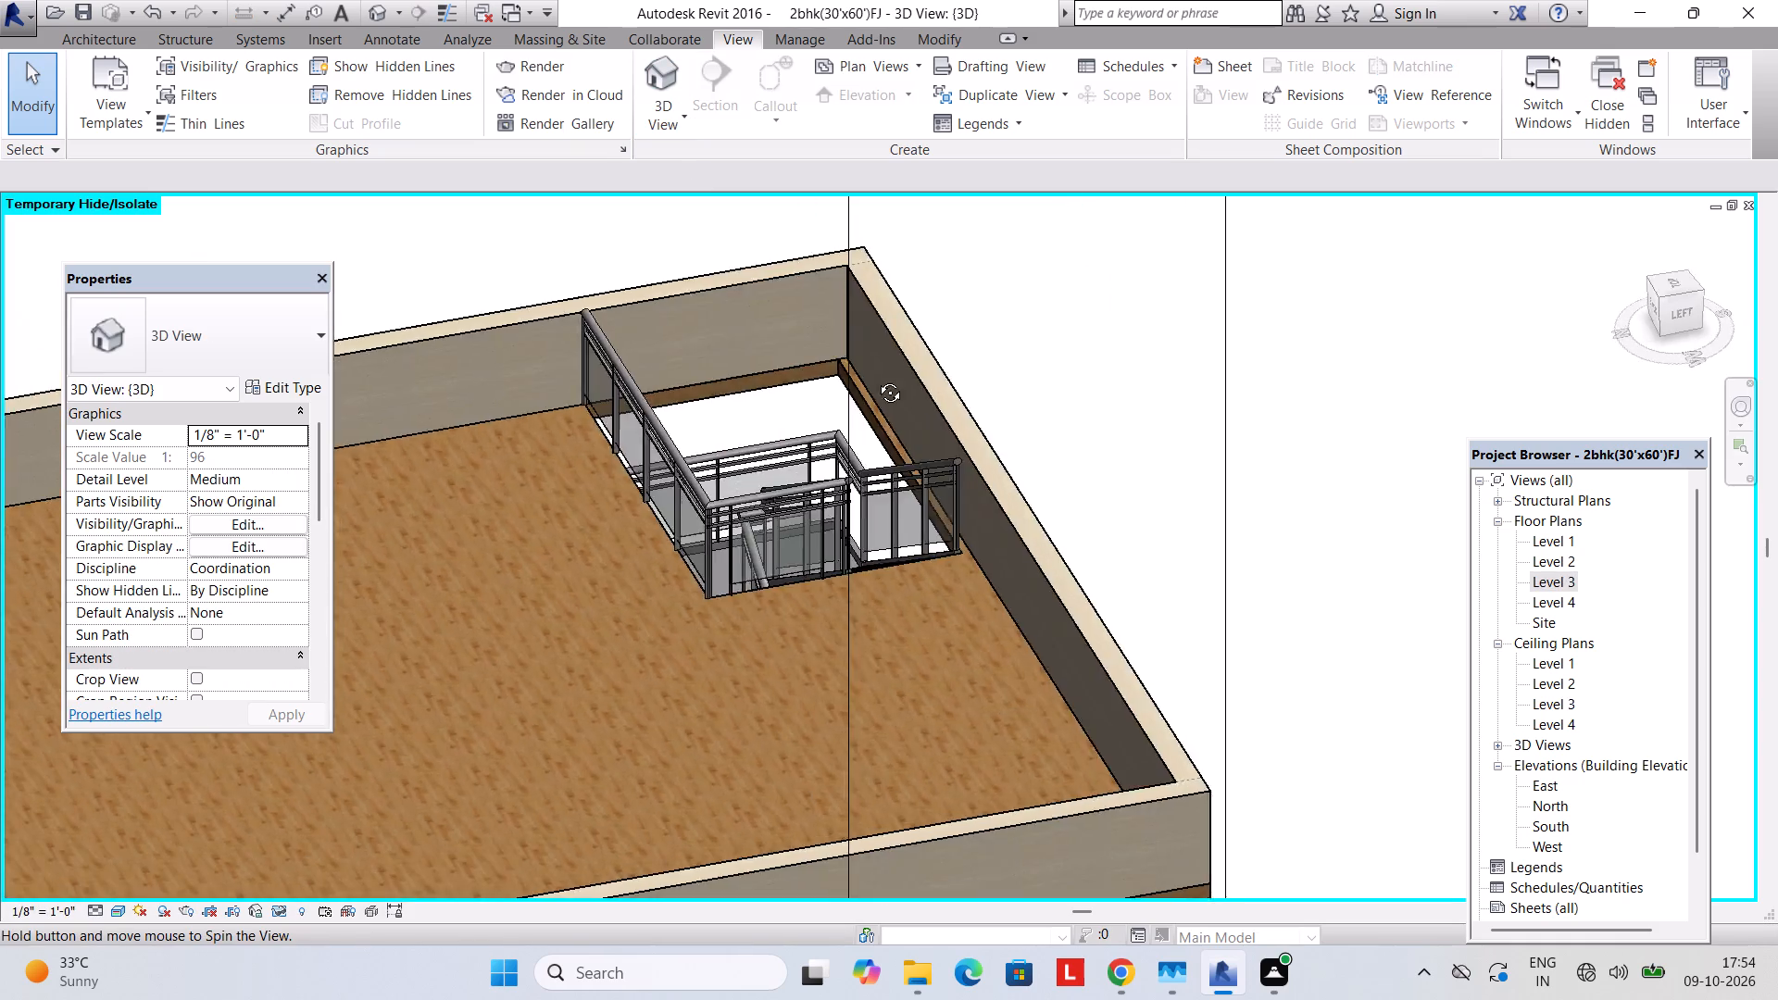
middle_click_drag(876, 379, 672, 465, "shift")
middle_click_drag(943, 466, 795, 263)
middle_click_drag(880, 349, 768, 219, "shift")
scroll(780, 237, "down", 3)
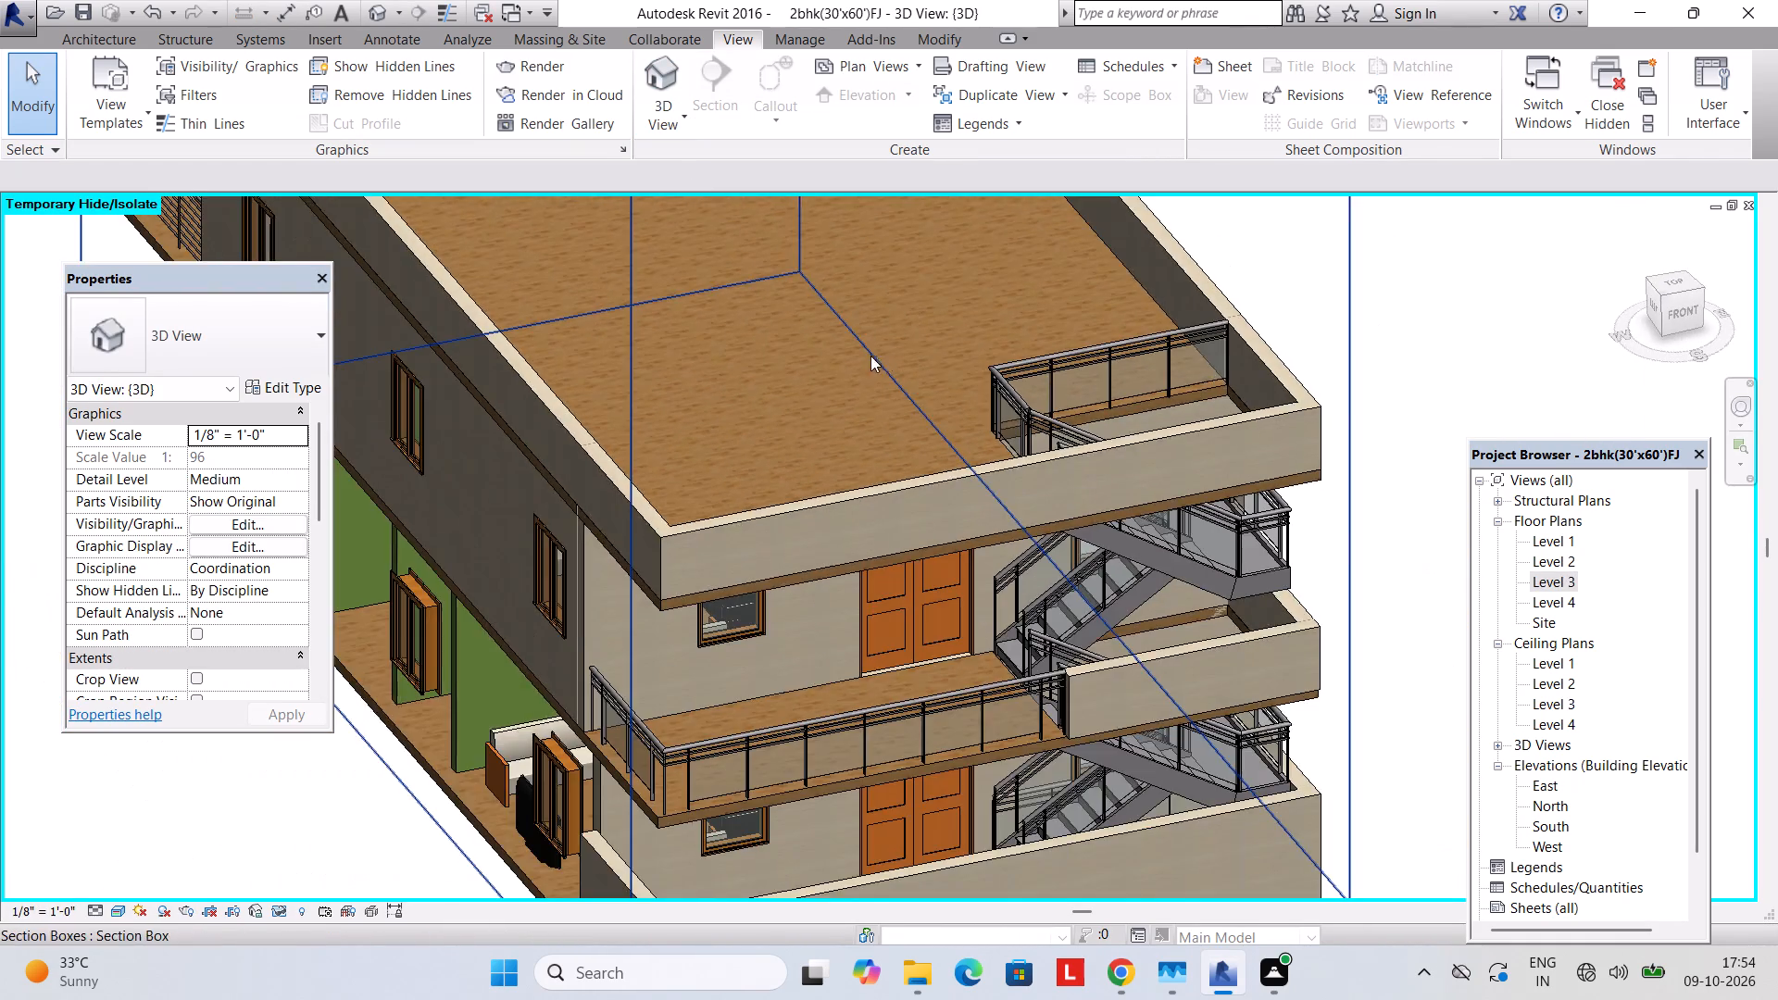
middle_click_drag(870, 356, 806, 240)
middle_click_drag(856, 310, 830, 208, "shift")
middle_click_drag(853, 310, 862, 231, "shift")
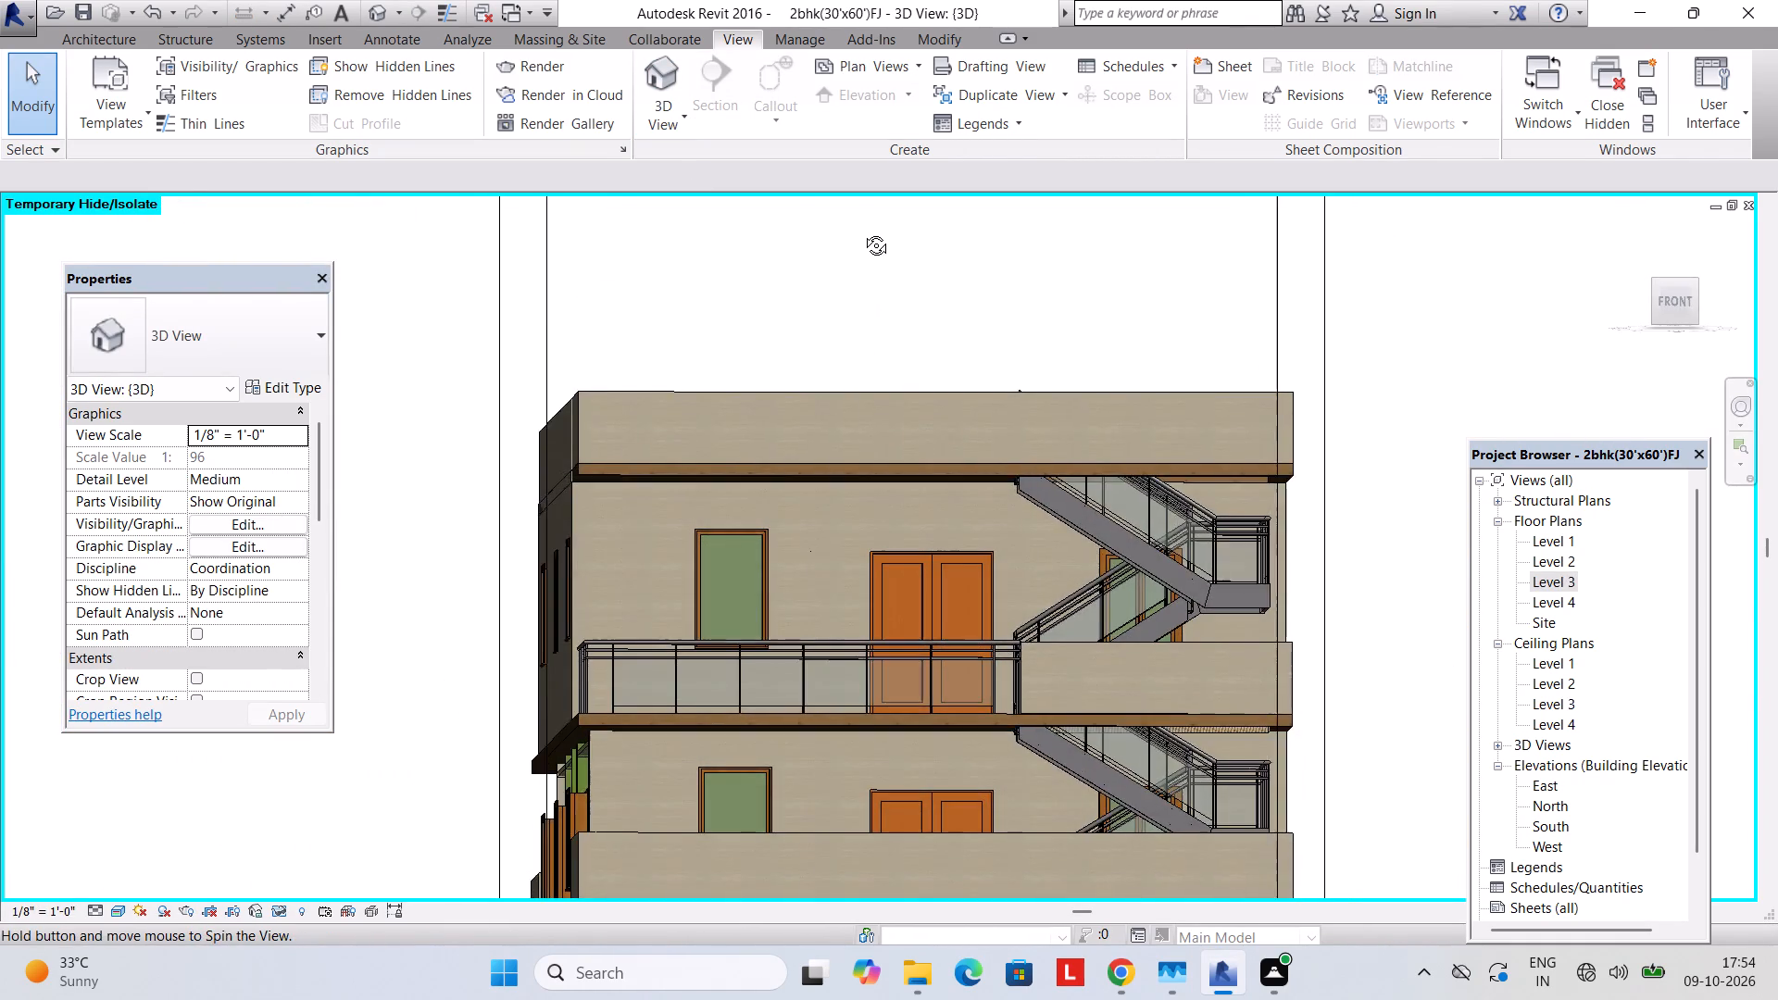
middle_click_drag(862, 231, 850, 223, "shift")
scroll(935, 333, "down", 5)
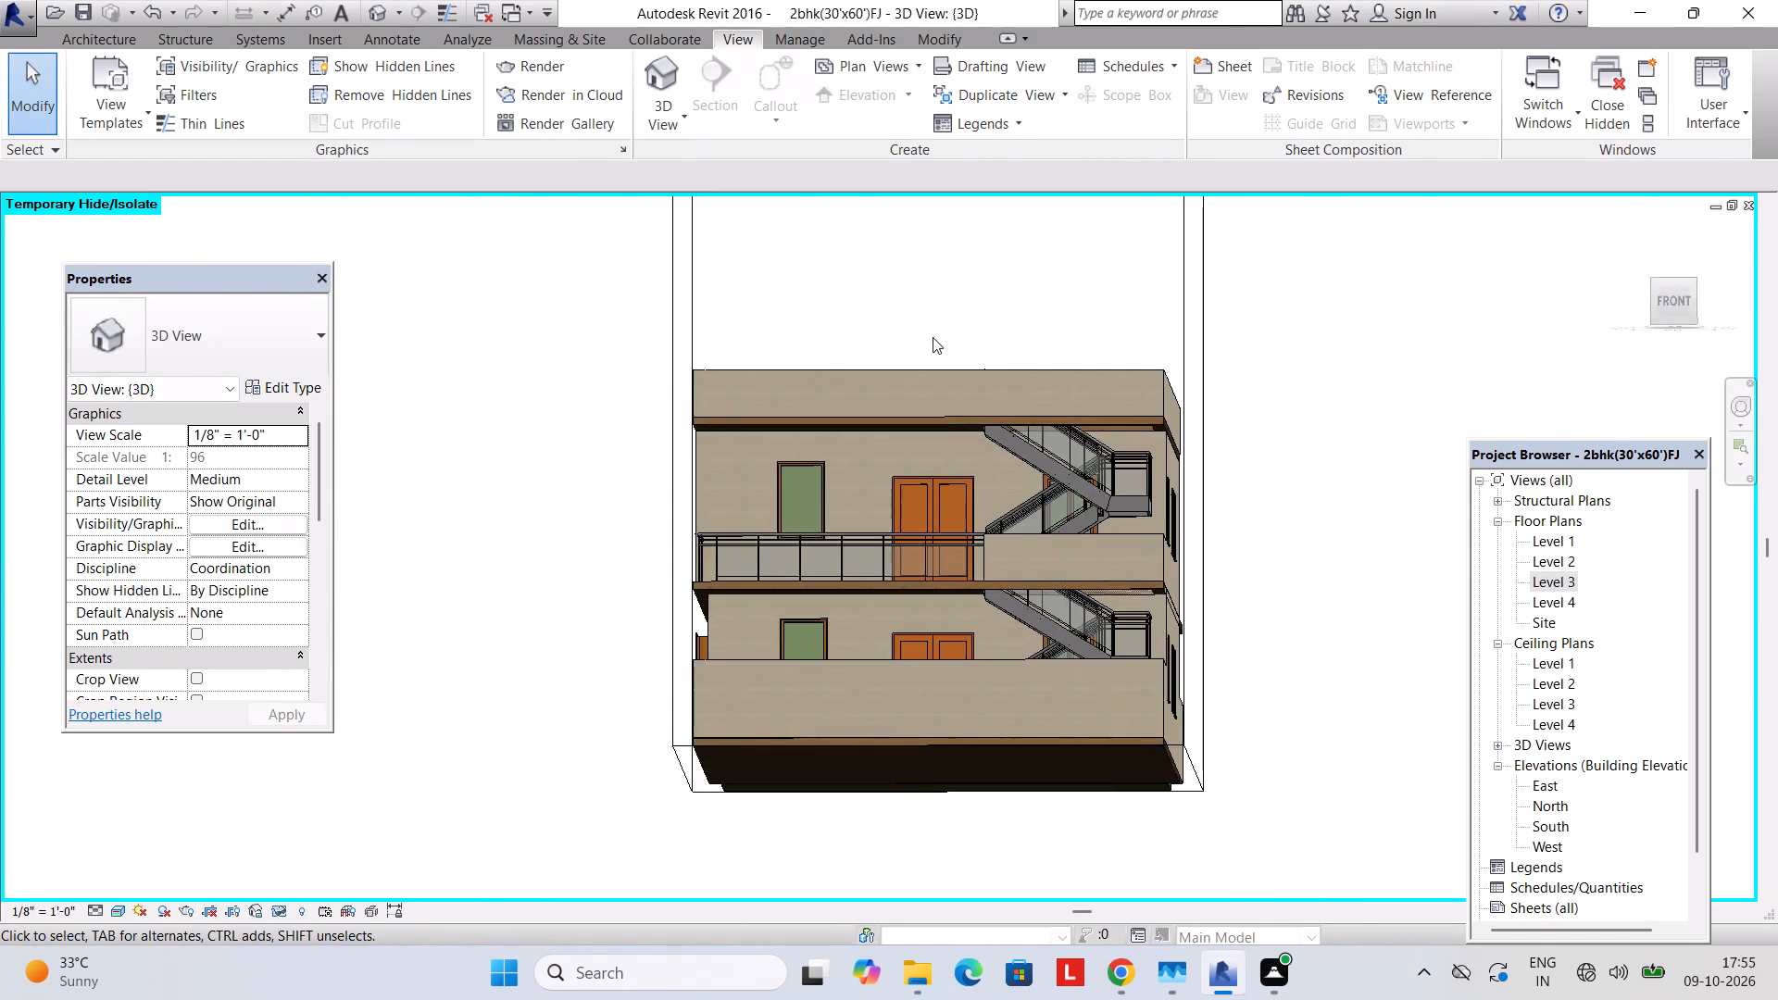
scroll(933, 337, "down", 1)
middle_click_drag(933, 337, 938, 405, "shift")
scroll(938, 412, "up", 5)
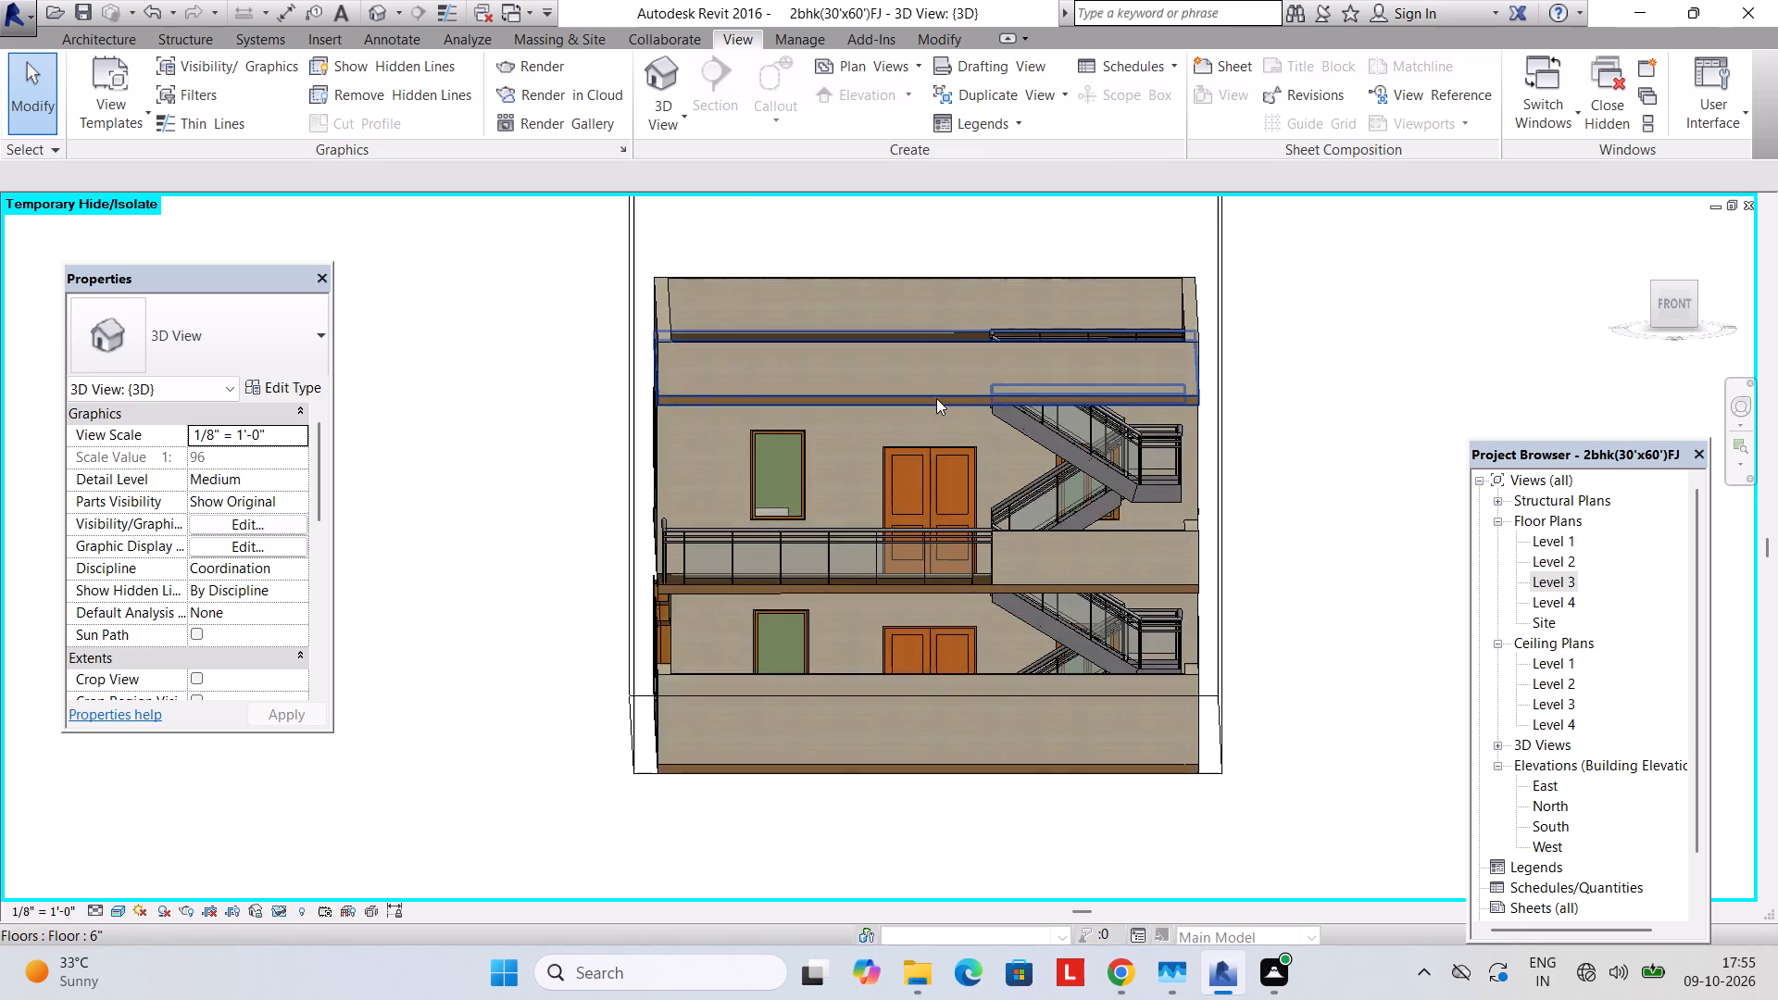
middle_click_drag(936, 415, 929, 399, "shift")
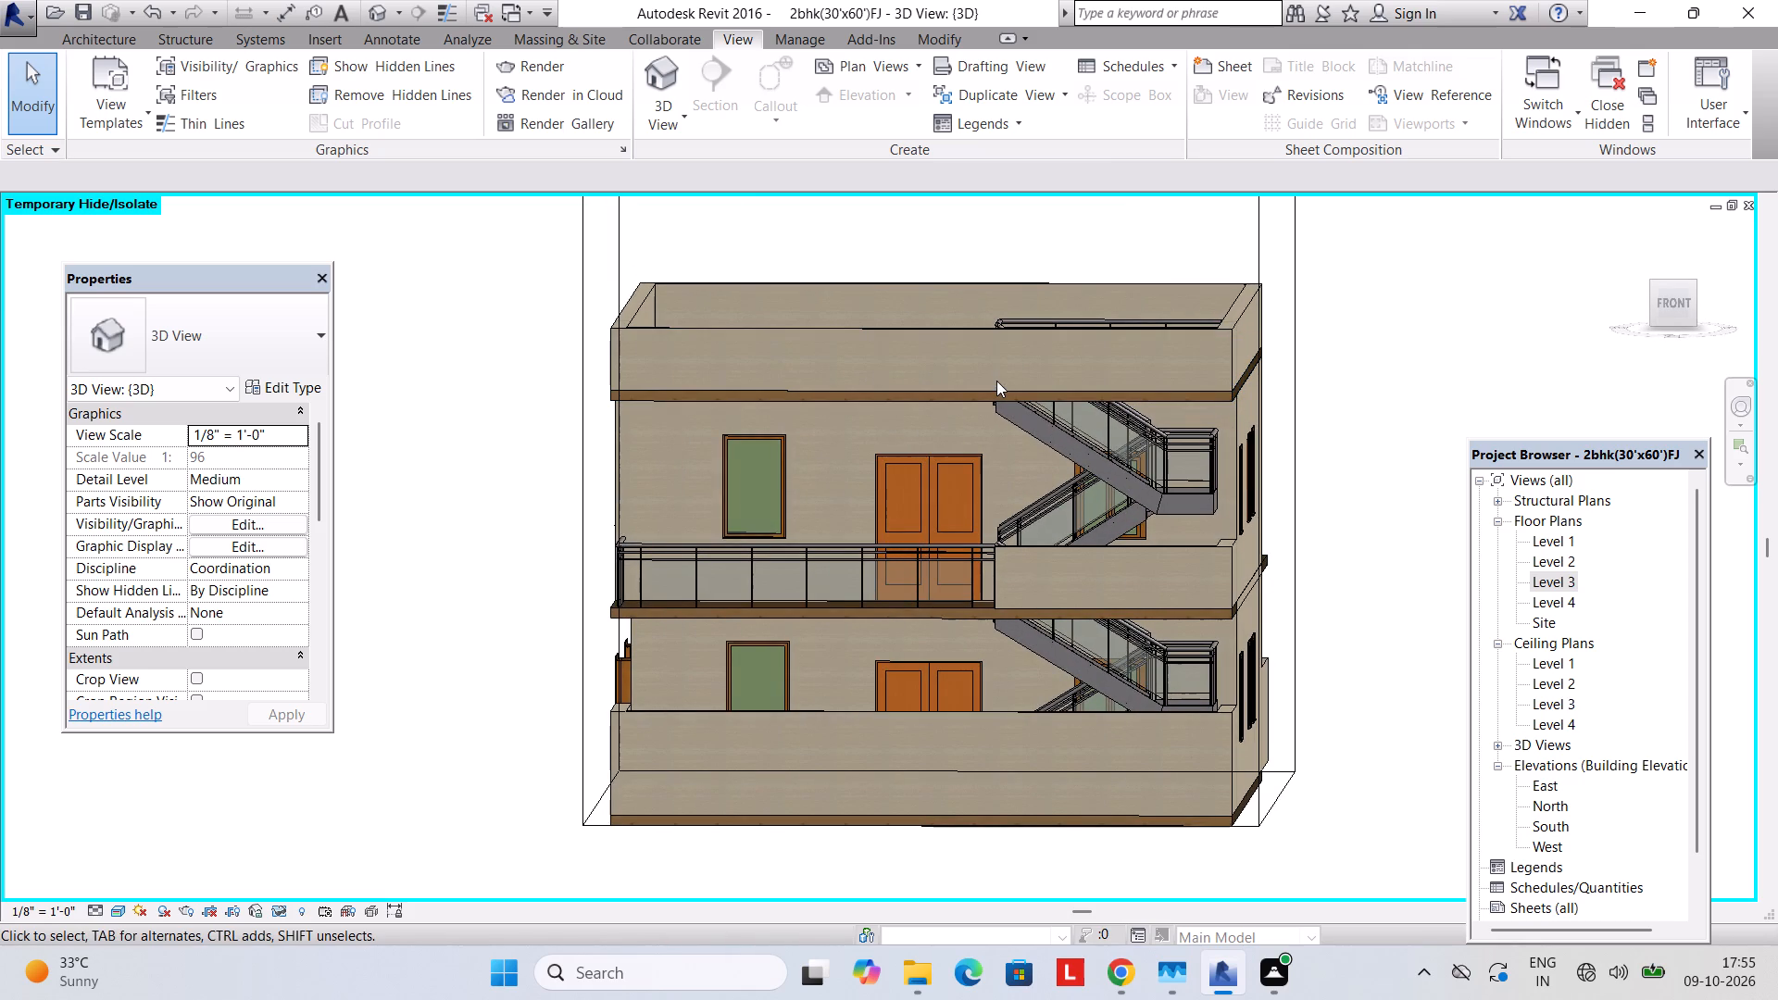
scroll(903, 475, "up", 3)
middle_click_drag(913, 455, 961, 406)
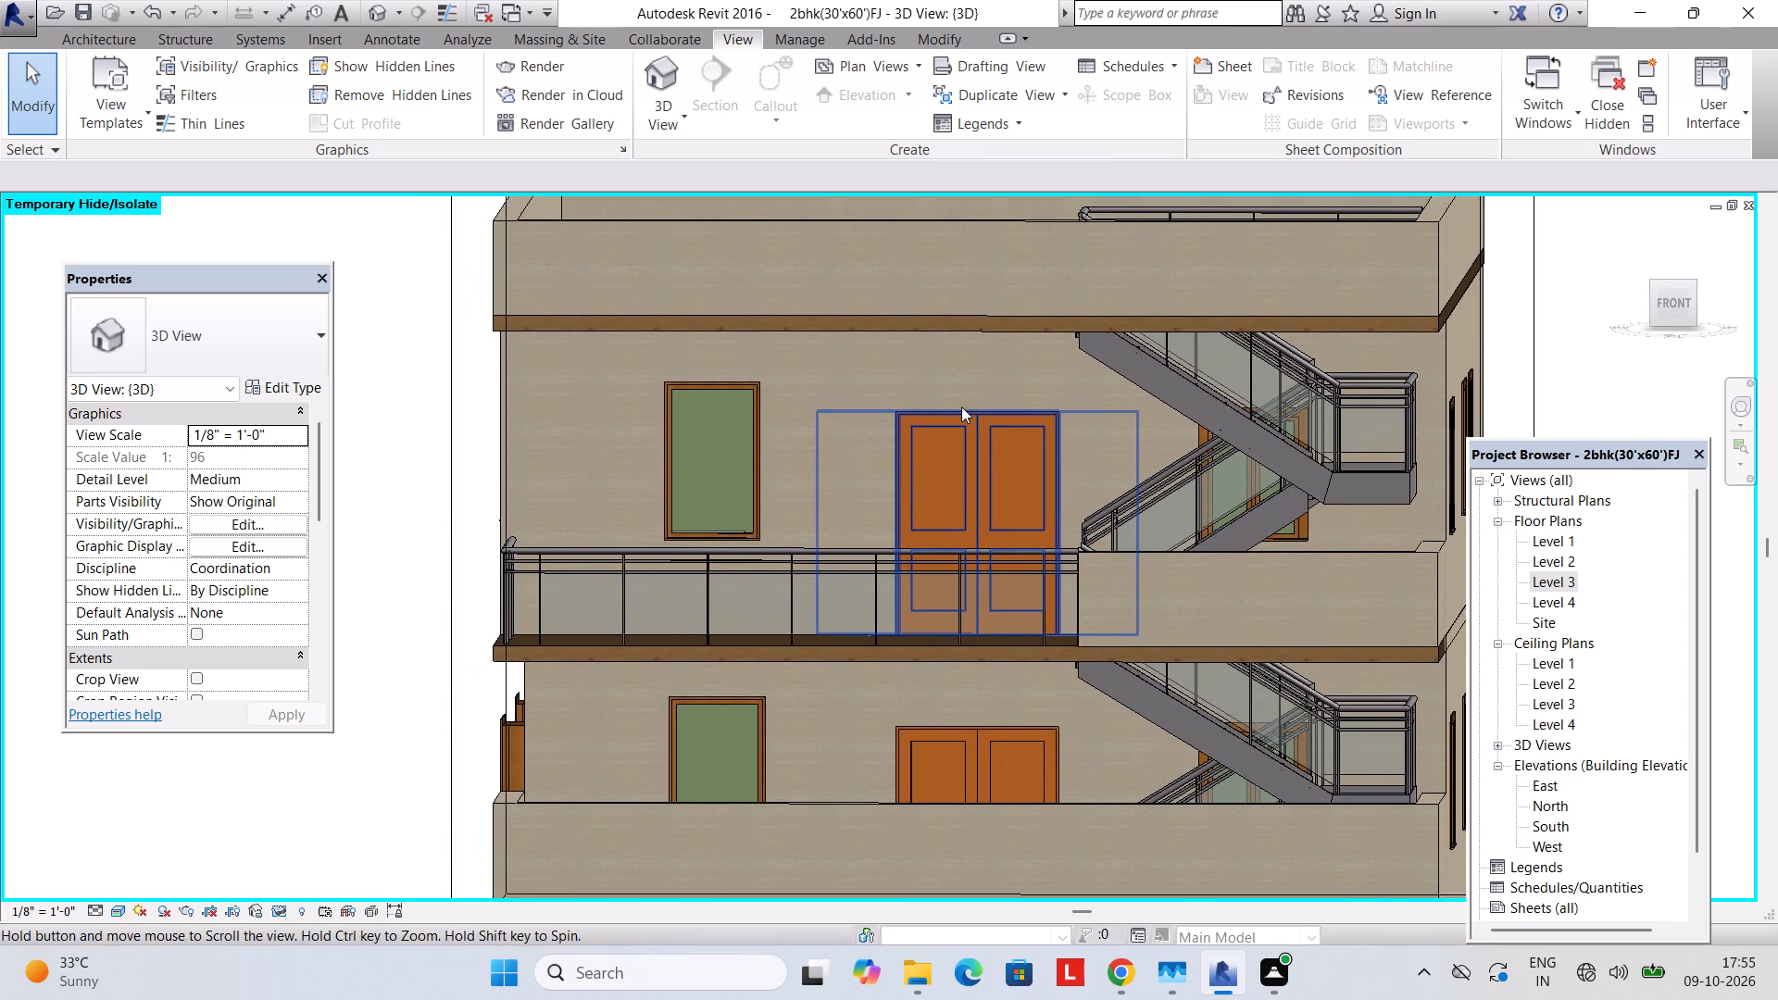
middle_click_drag(961, 406, 960, 408)
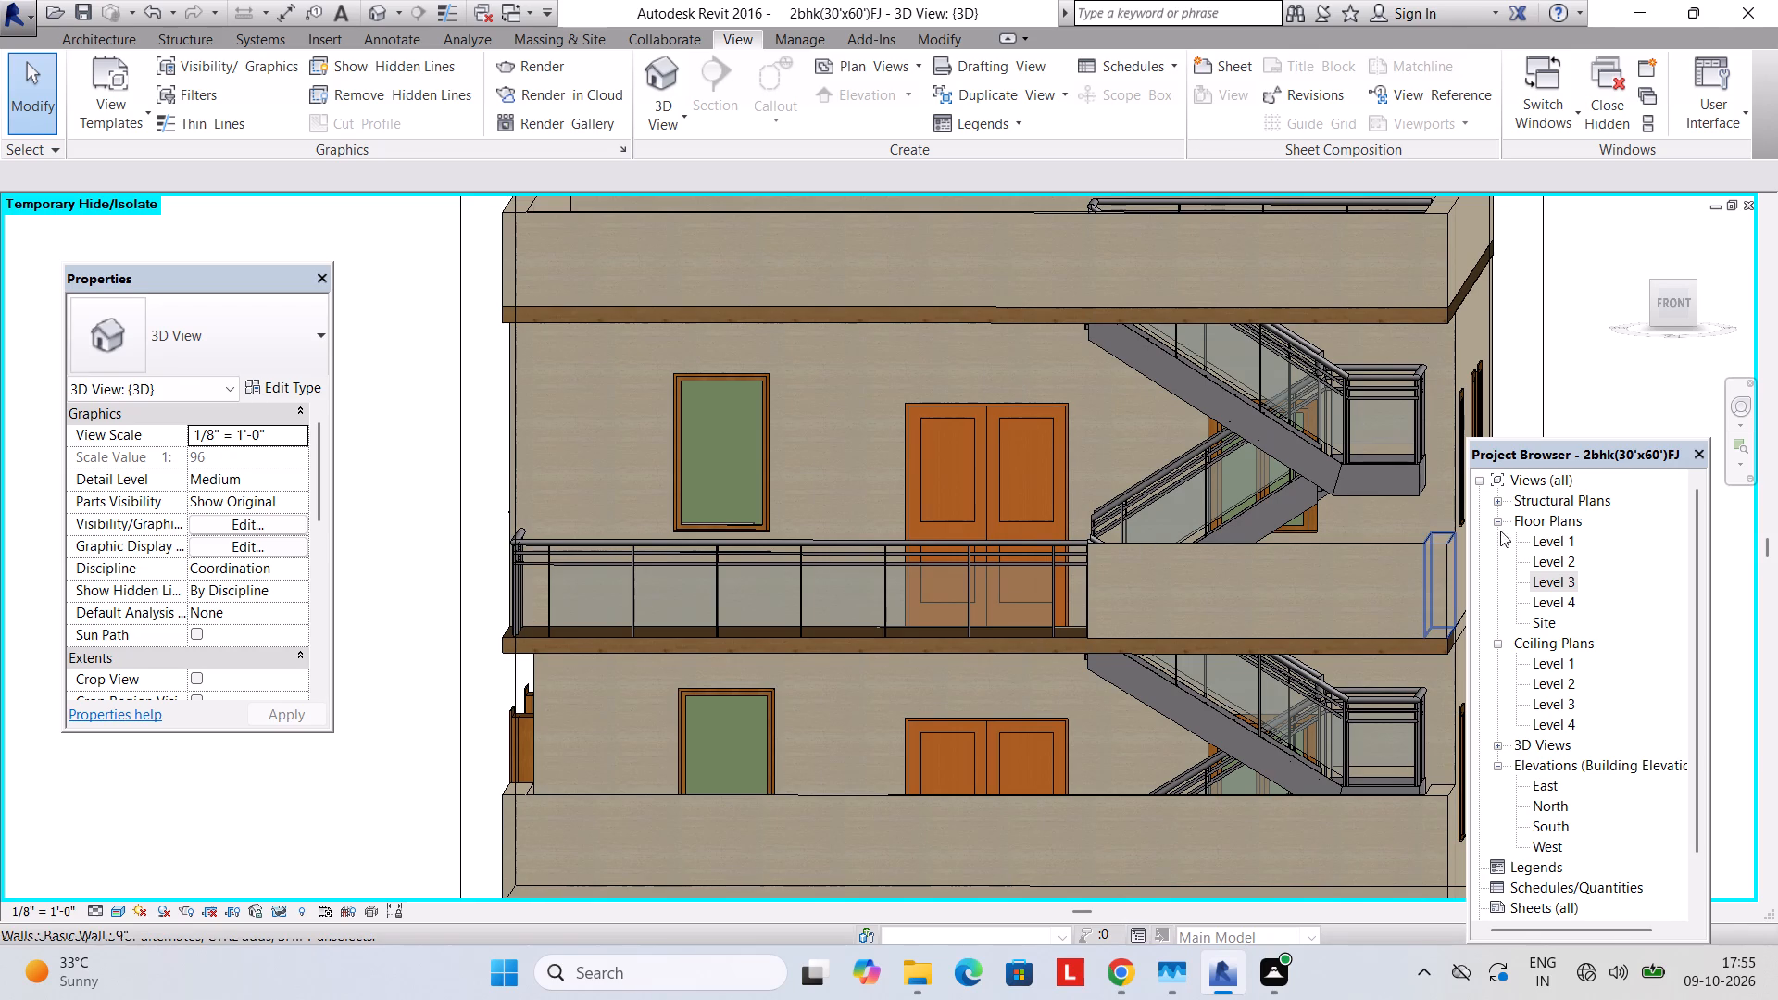
Open the Level 1 ceiling plan framed on the rooms.
double_click(1559, 544)
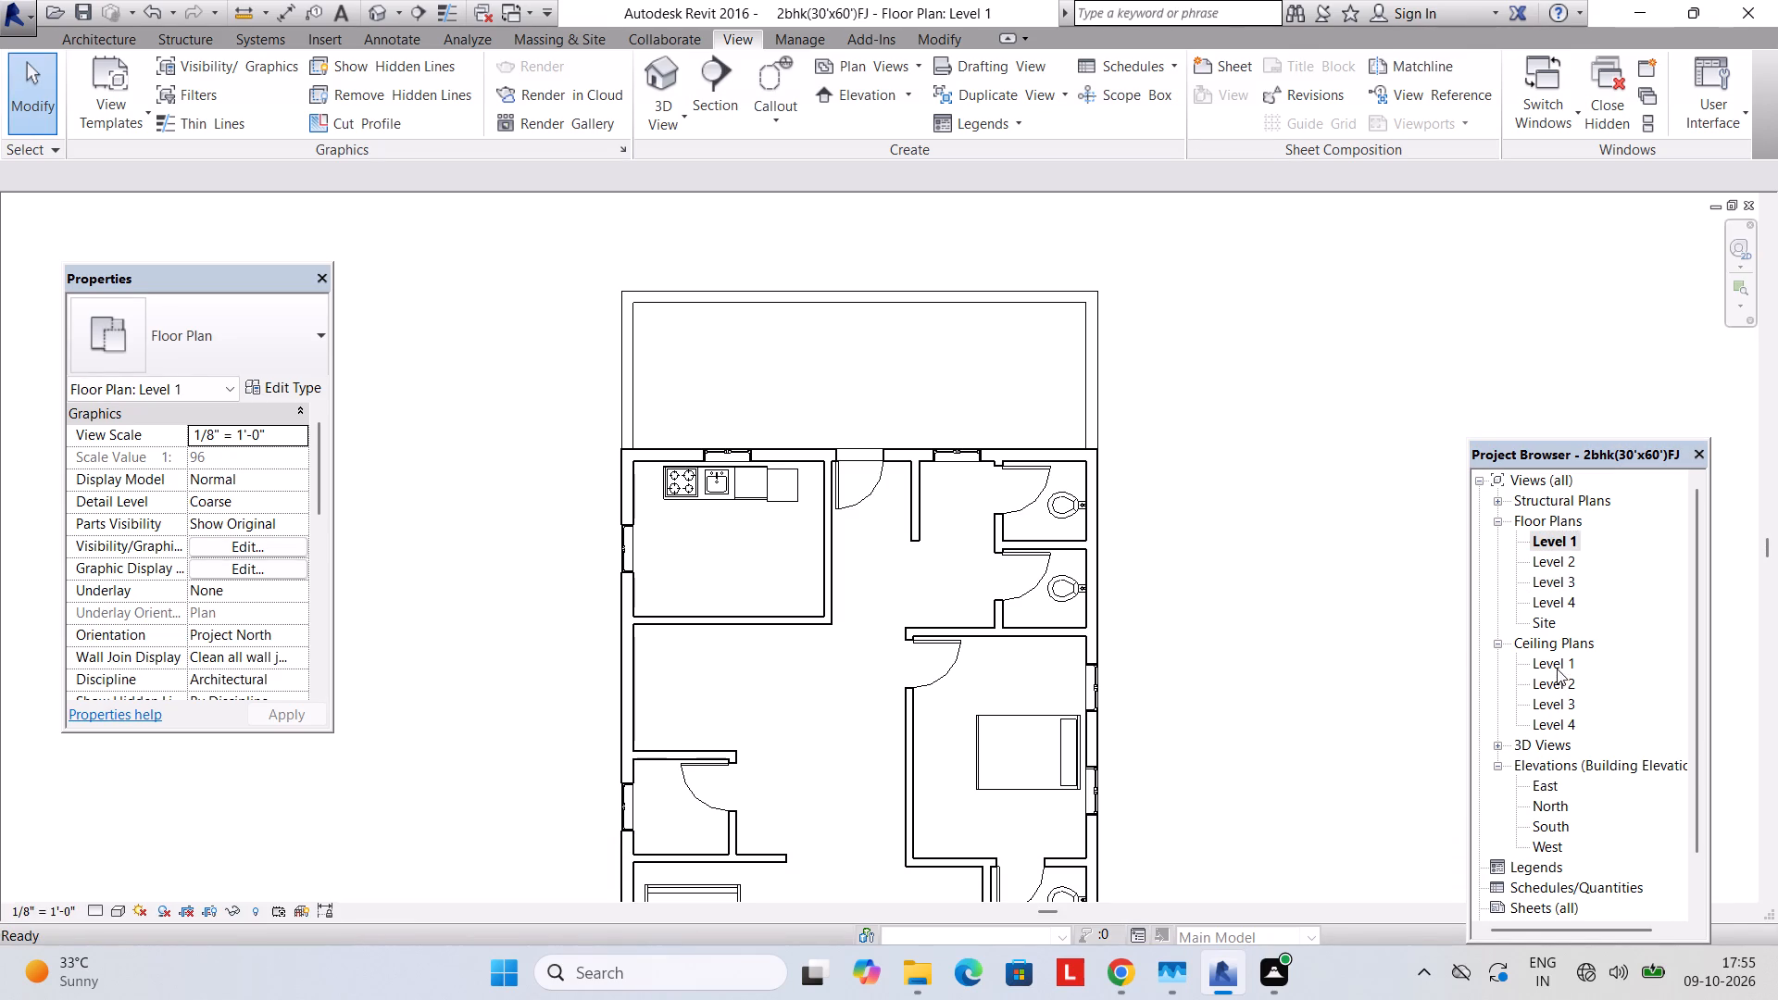
double_click(1557, 669)
scroll(943, 573, "down", 1)
middle_click_drag(941, 571, 1046, 531)
scroll(941, 571, "down", 1)
scroll(828, 583, "up", 3)
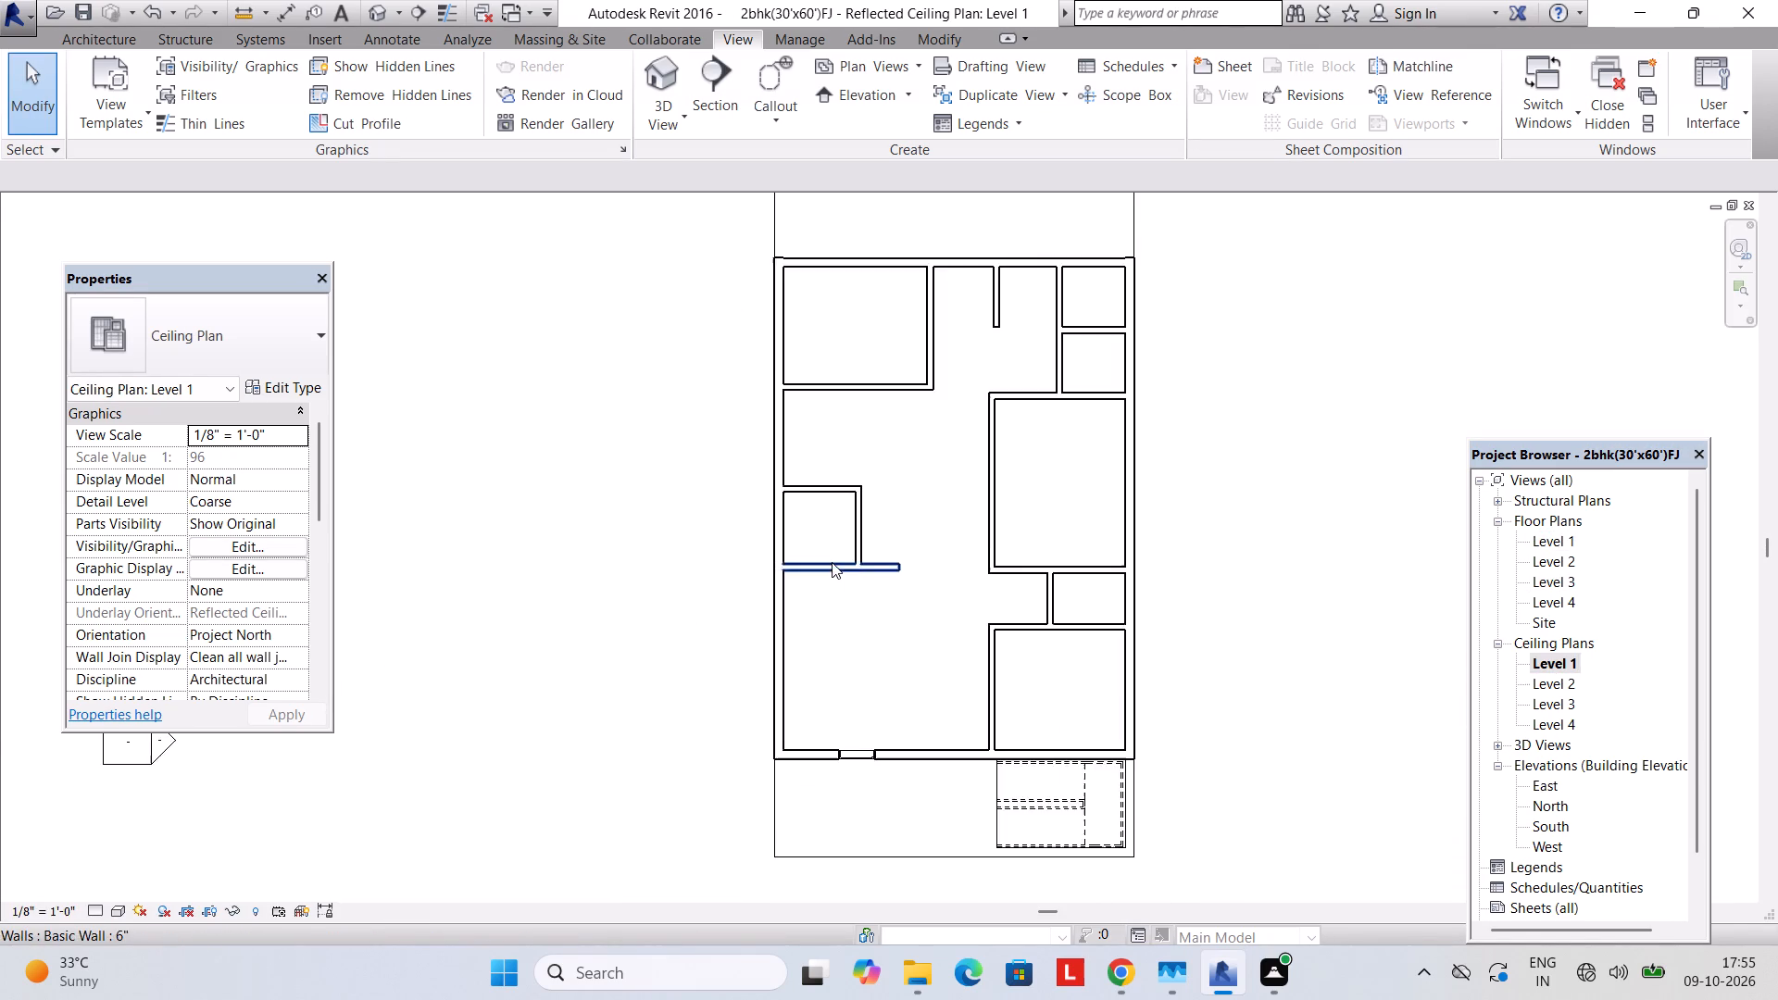
scroll(832, 562, "up", 2)
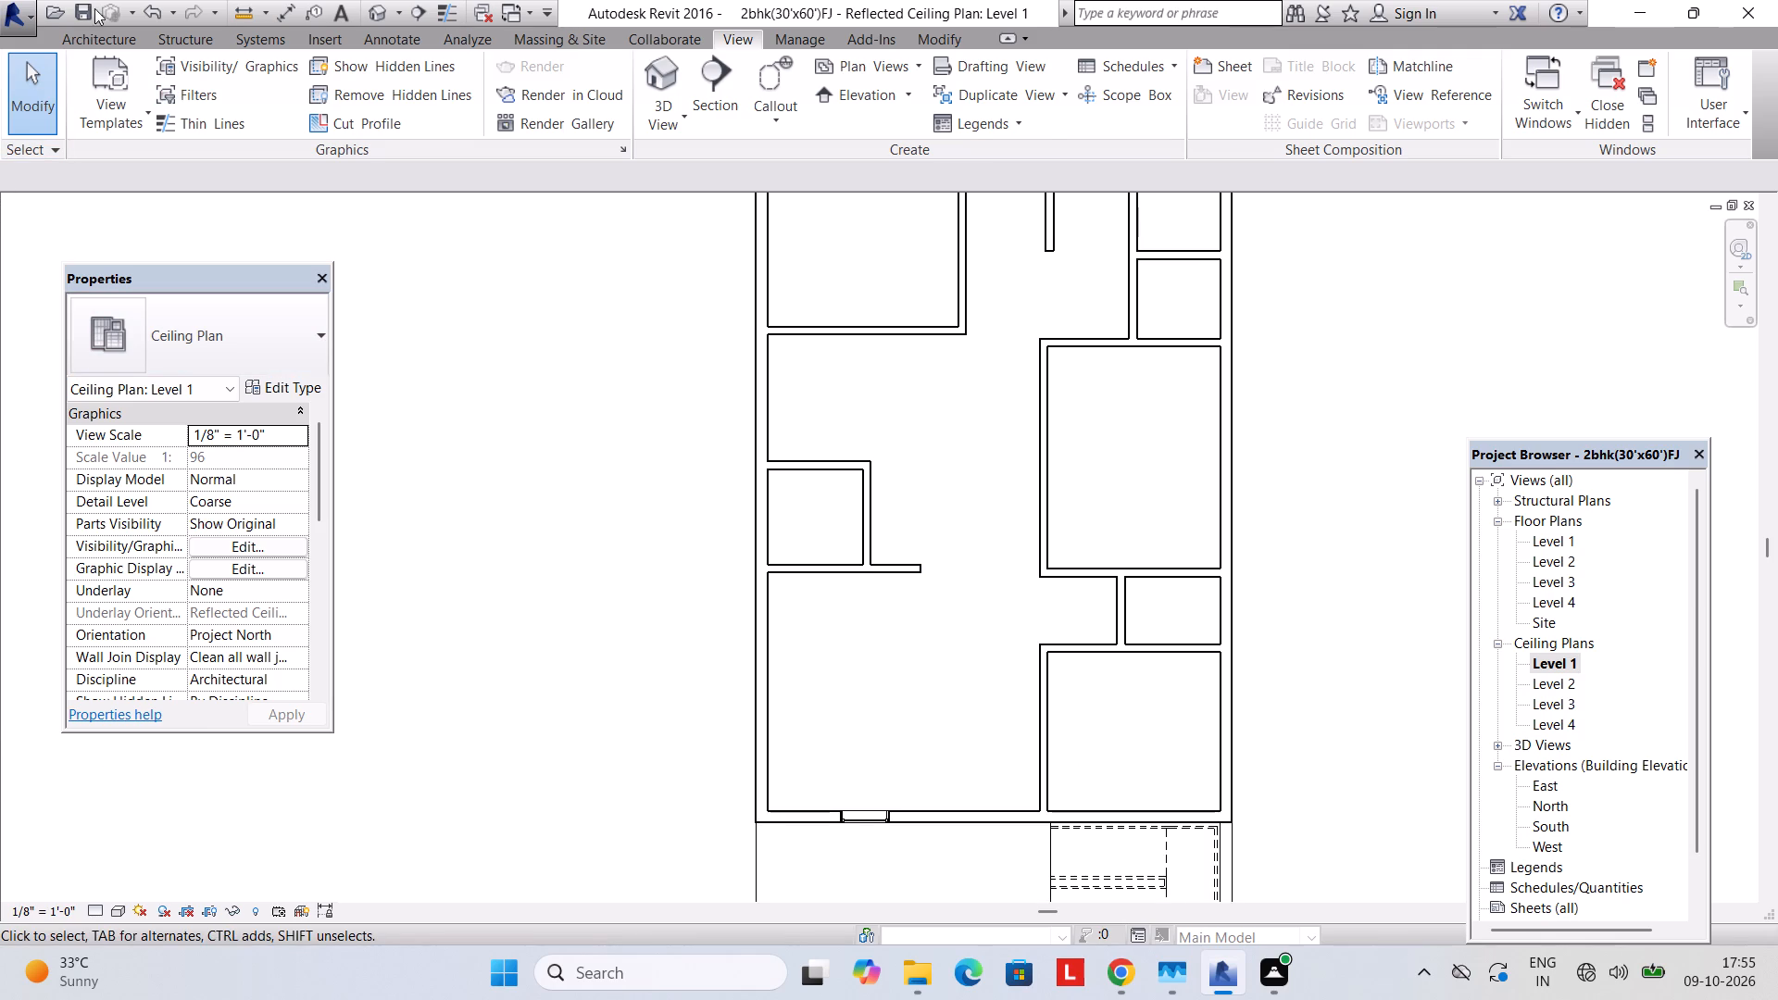
Start placing a component and browse the family library for loading to US Imperial > Lighting > Architectural.
left_click(119, 35)
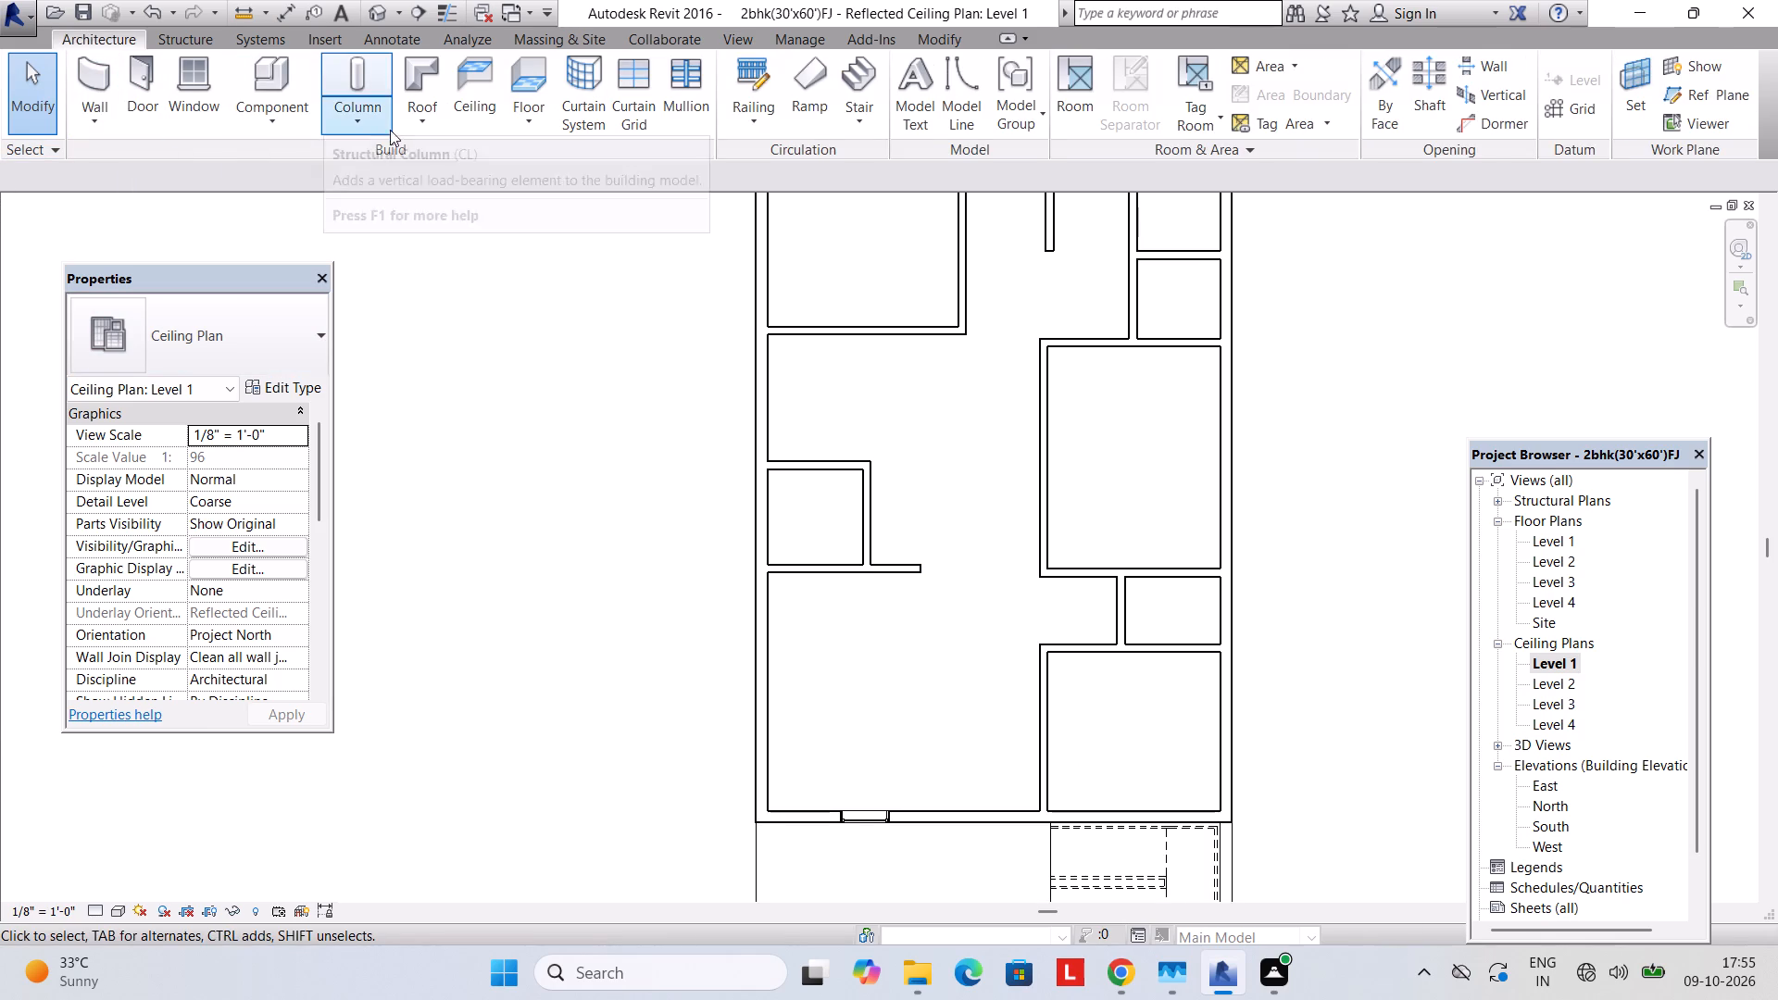
left_click(293, 127)
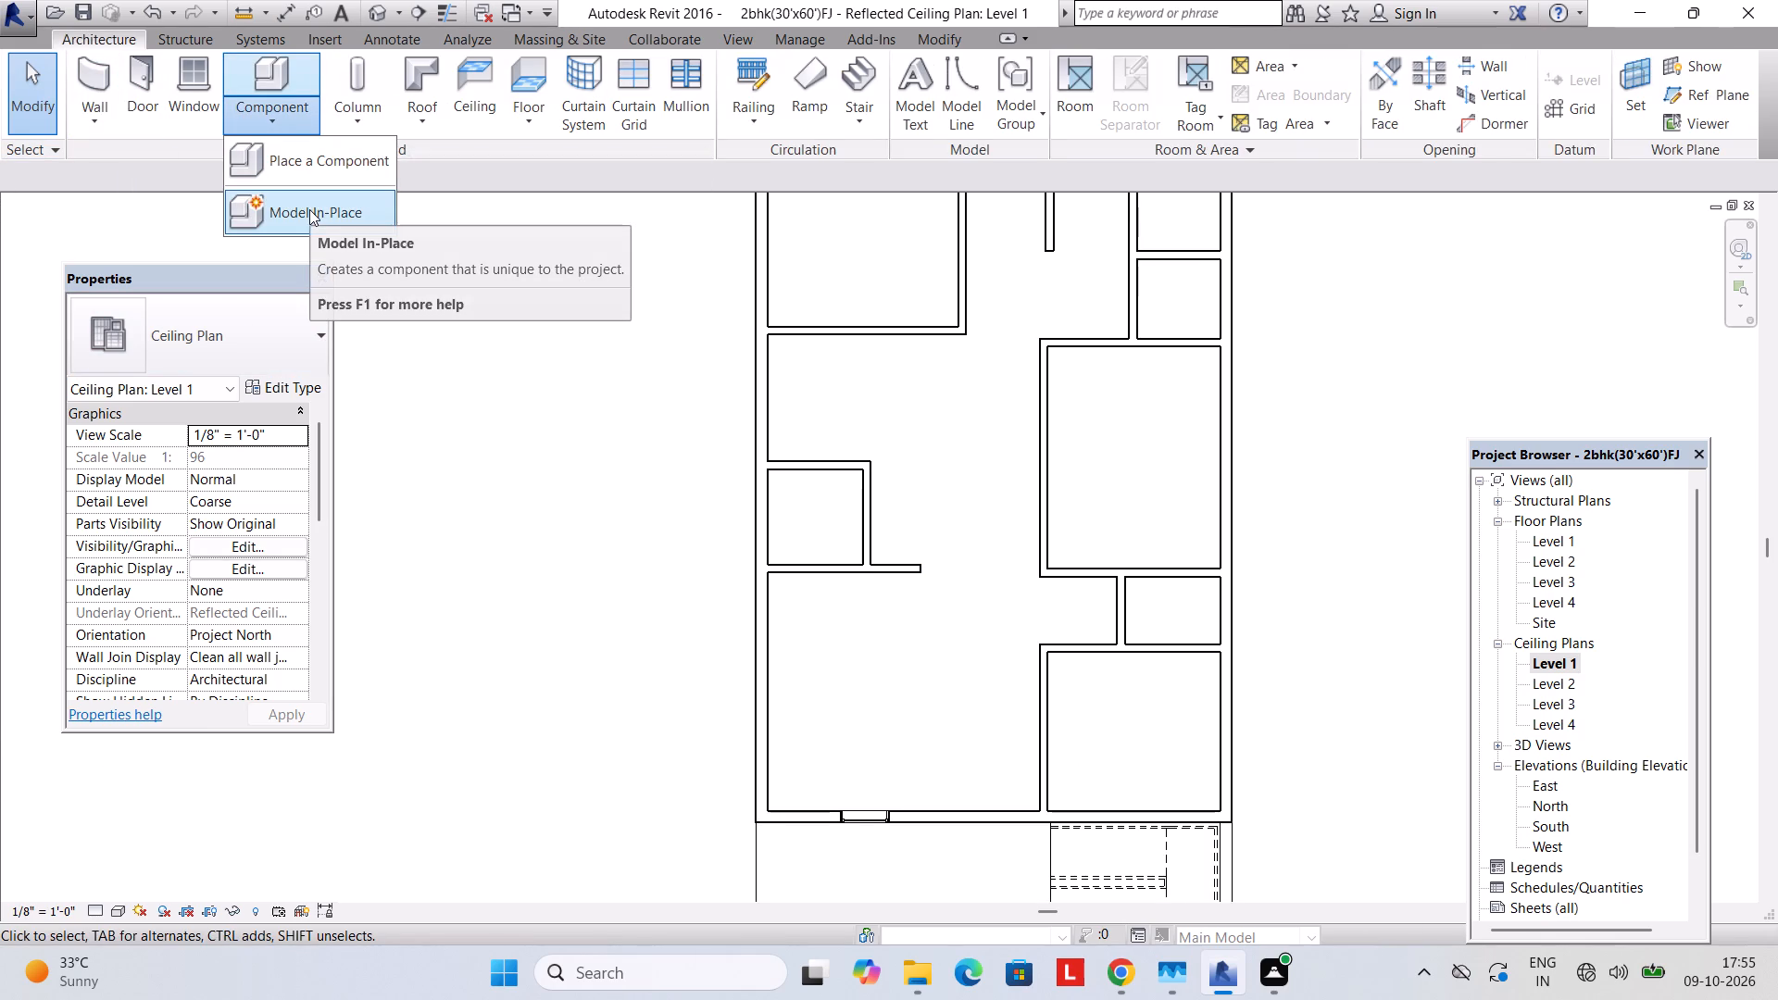
left_click(355, 173)
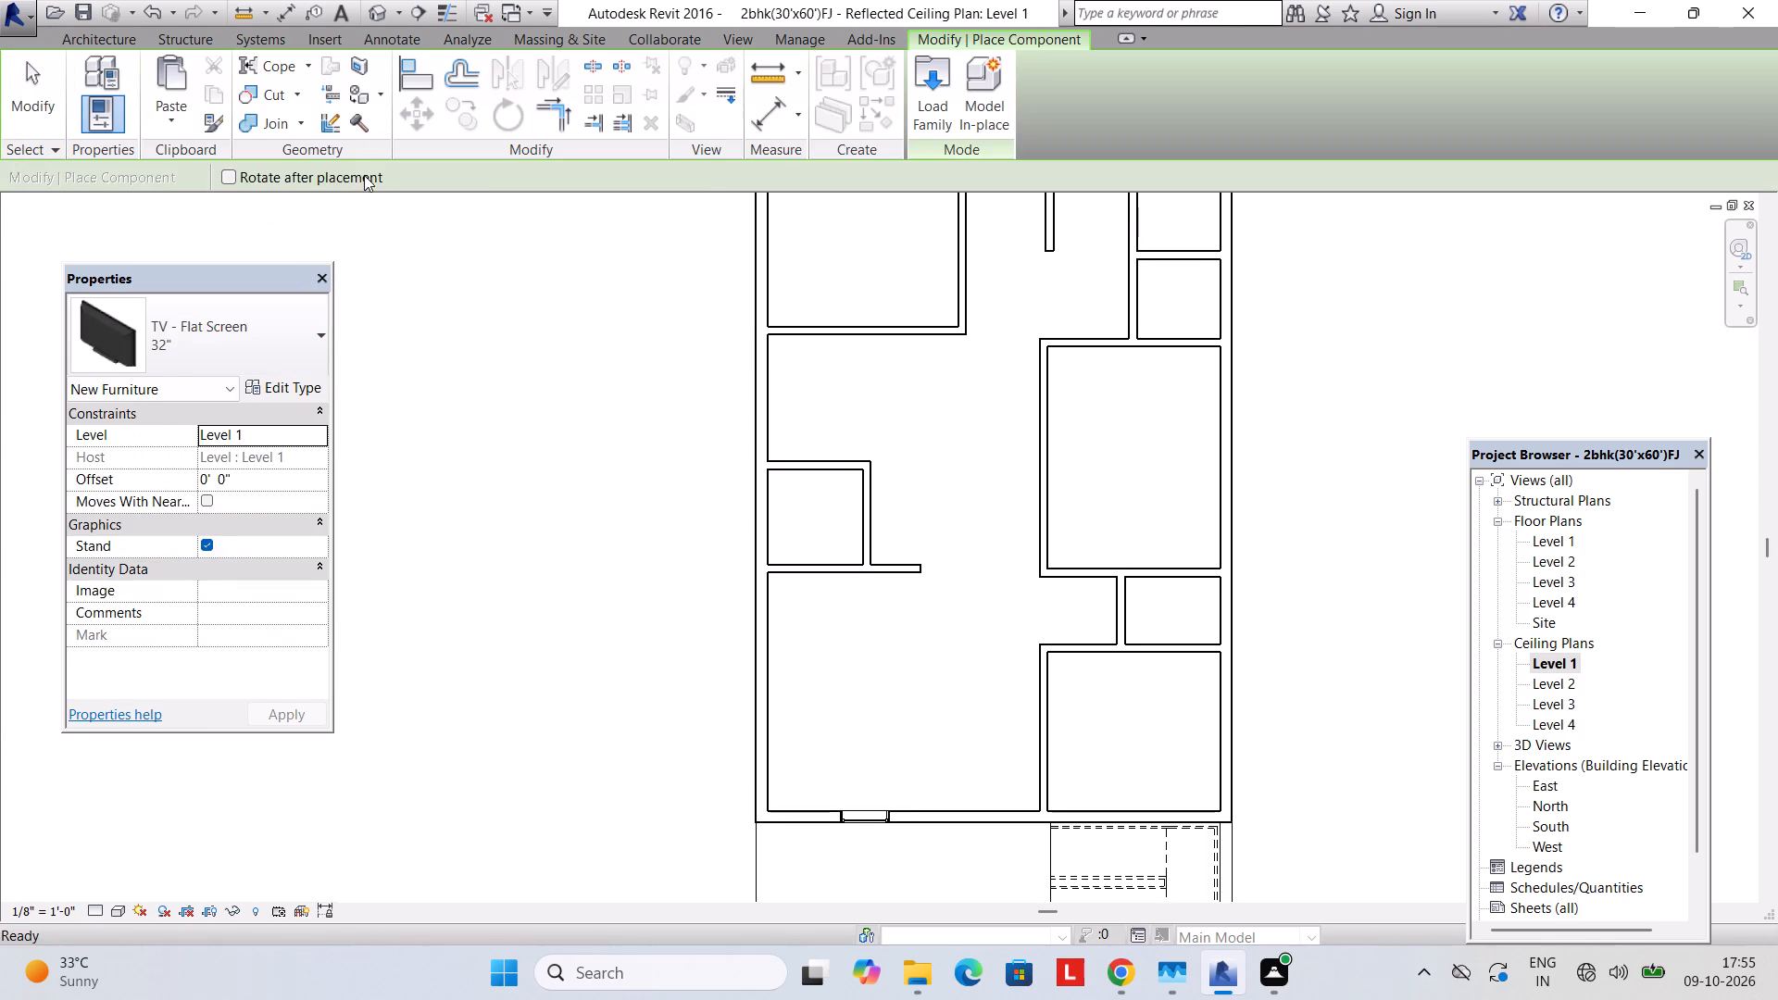
left_click(934, 115)
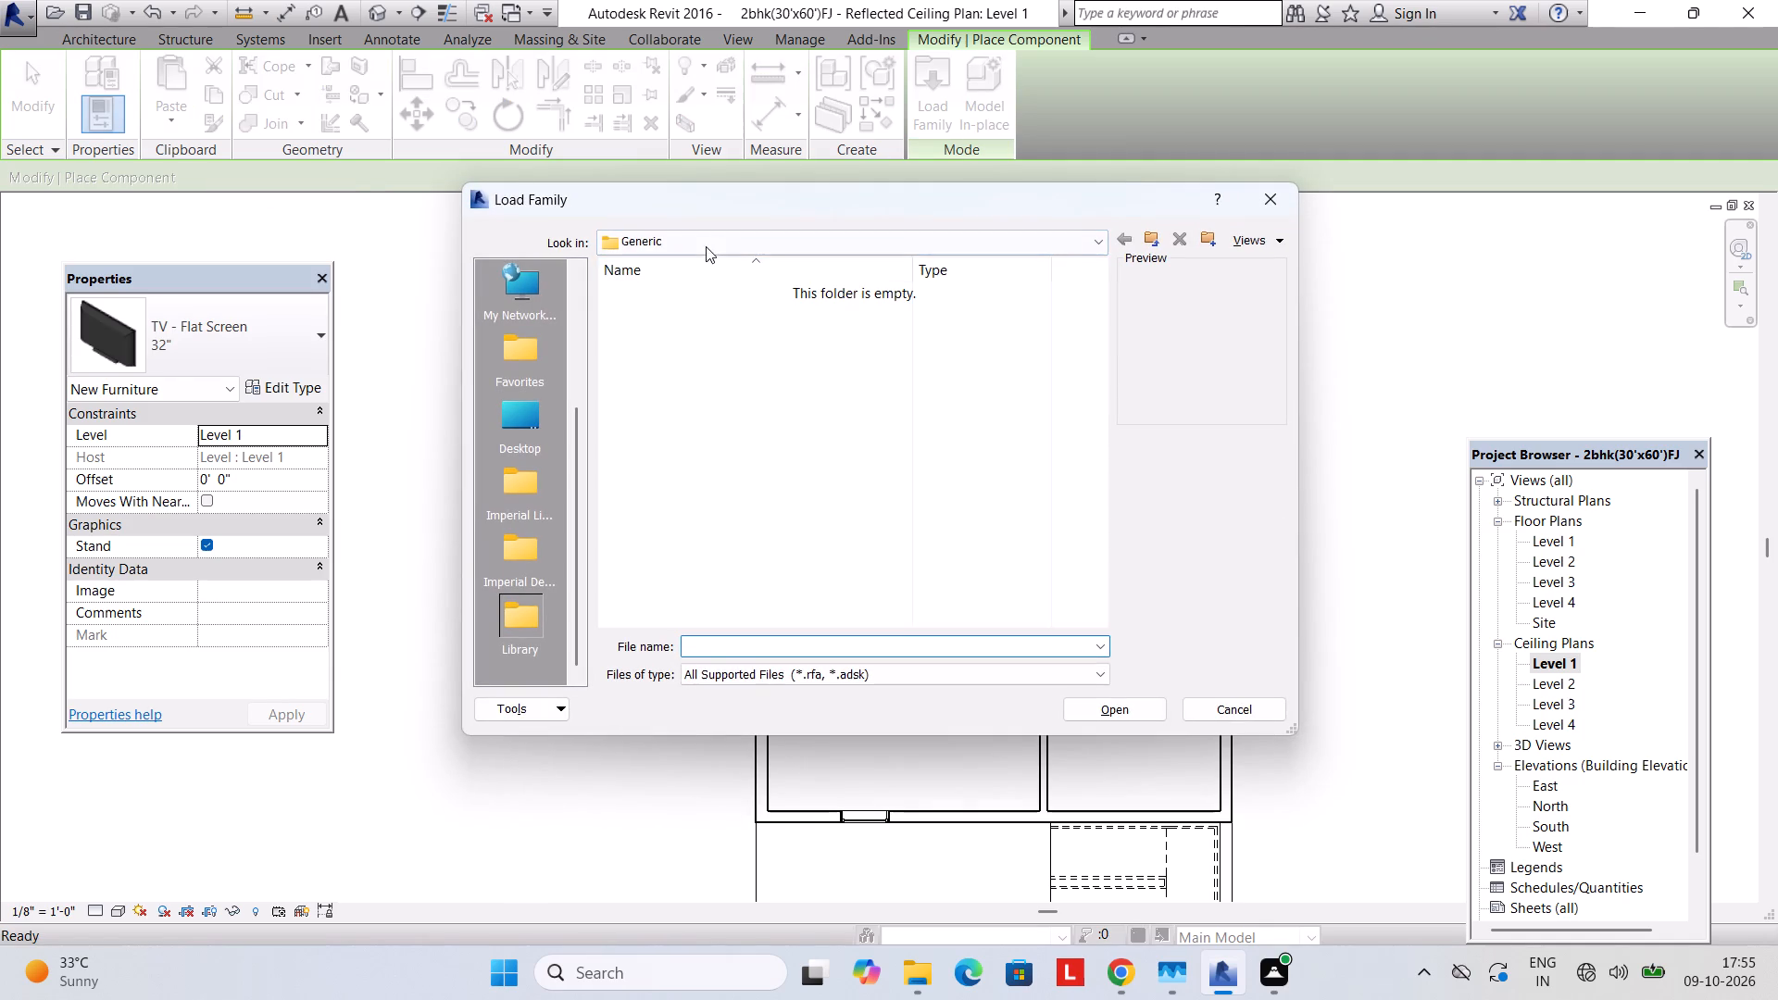
left_click(706, 246)
left_click(725, 376)
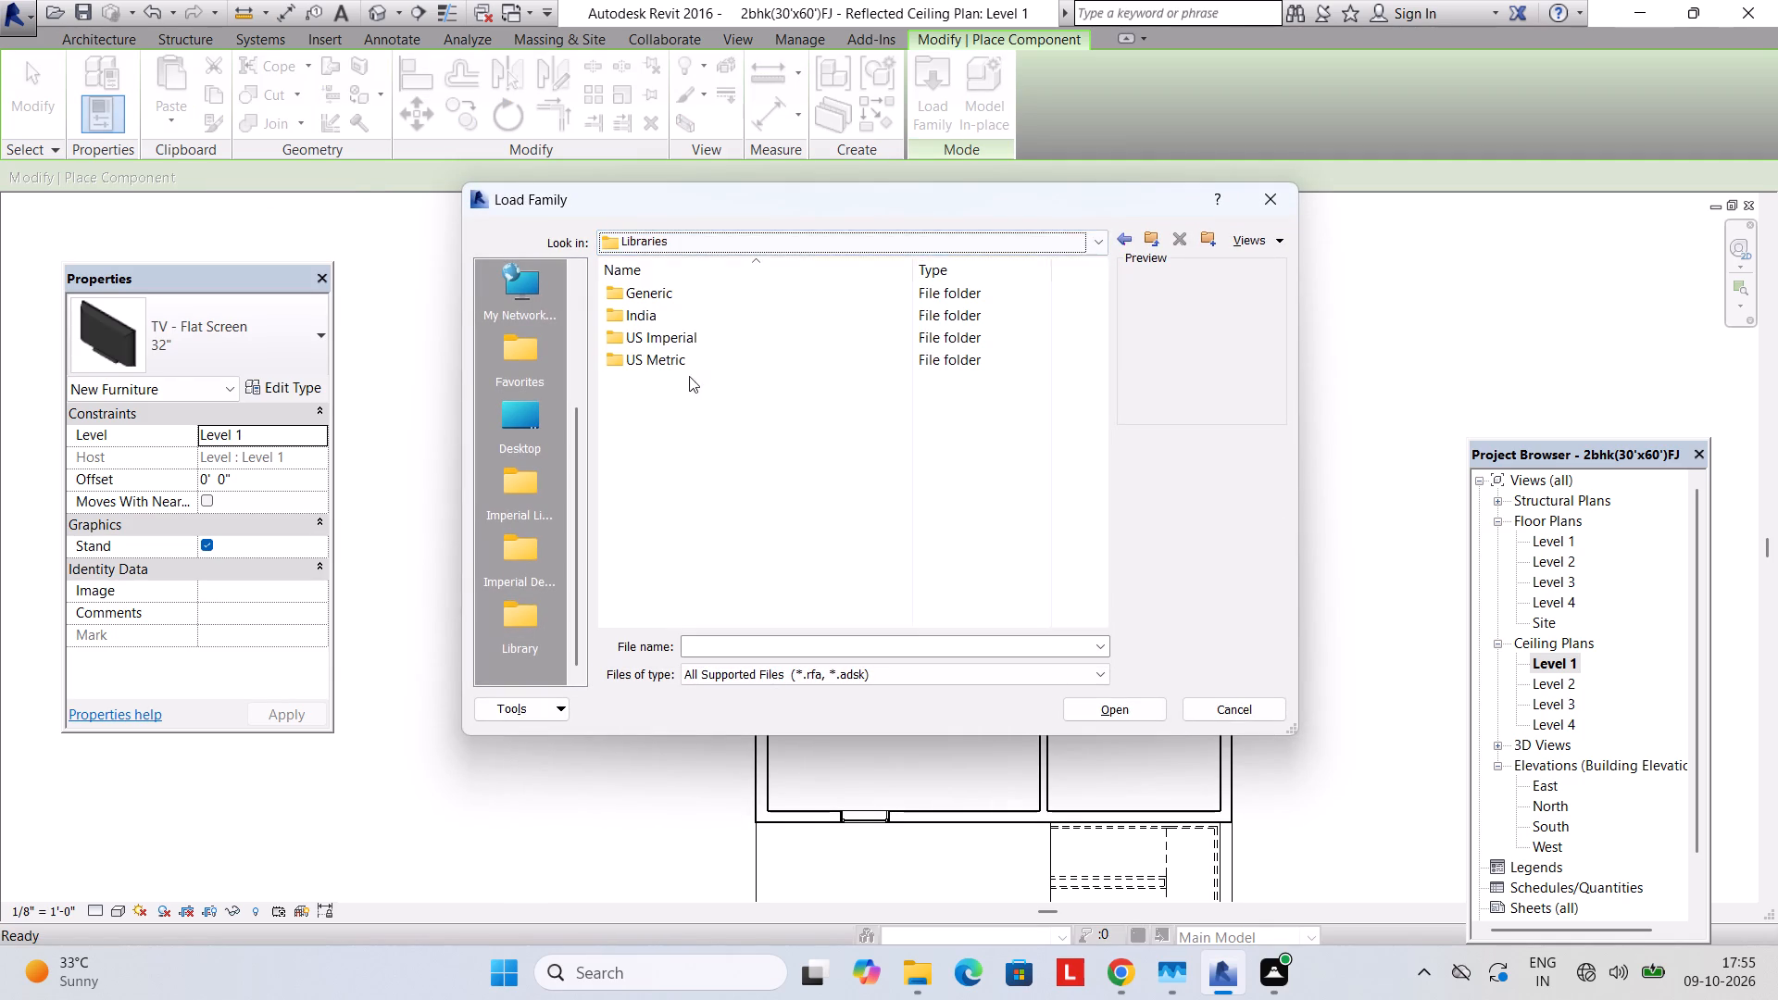
double_click(702, 334)
scroll(681, 520, "down", 2)
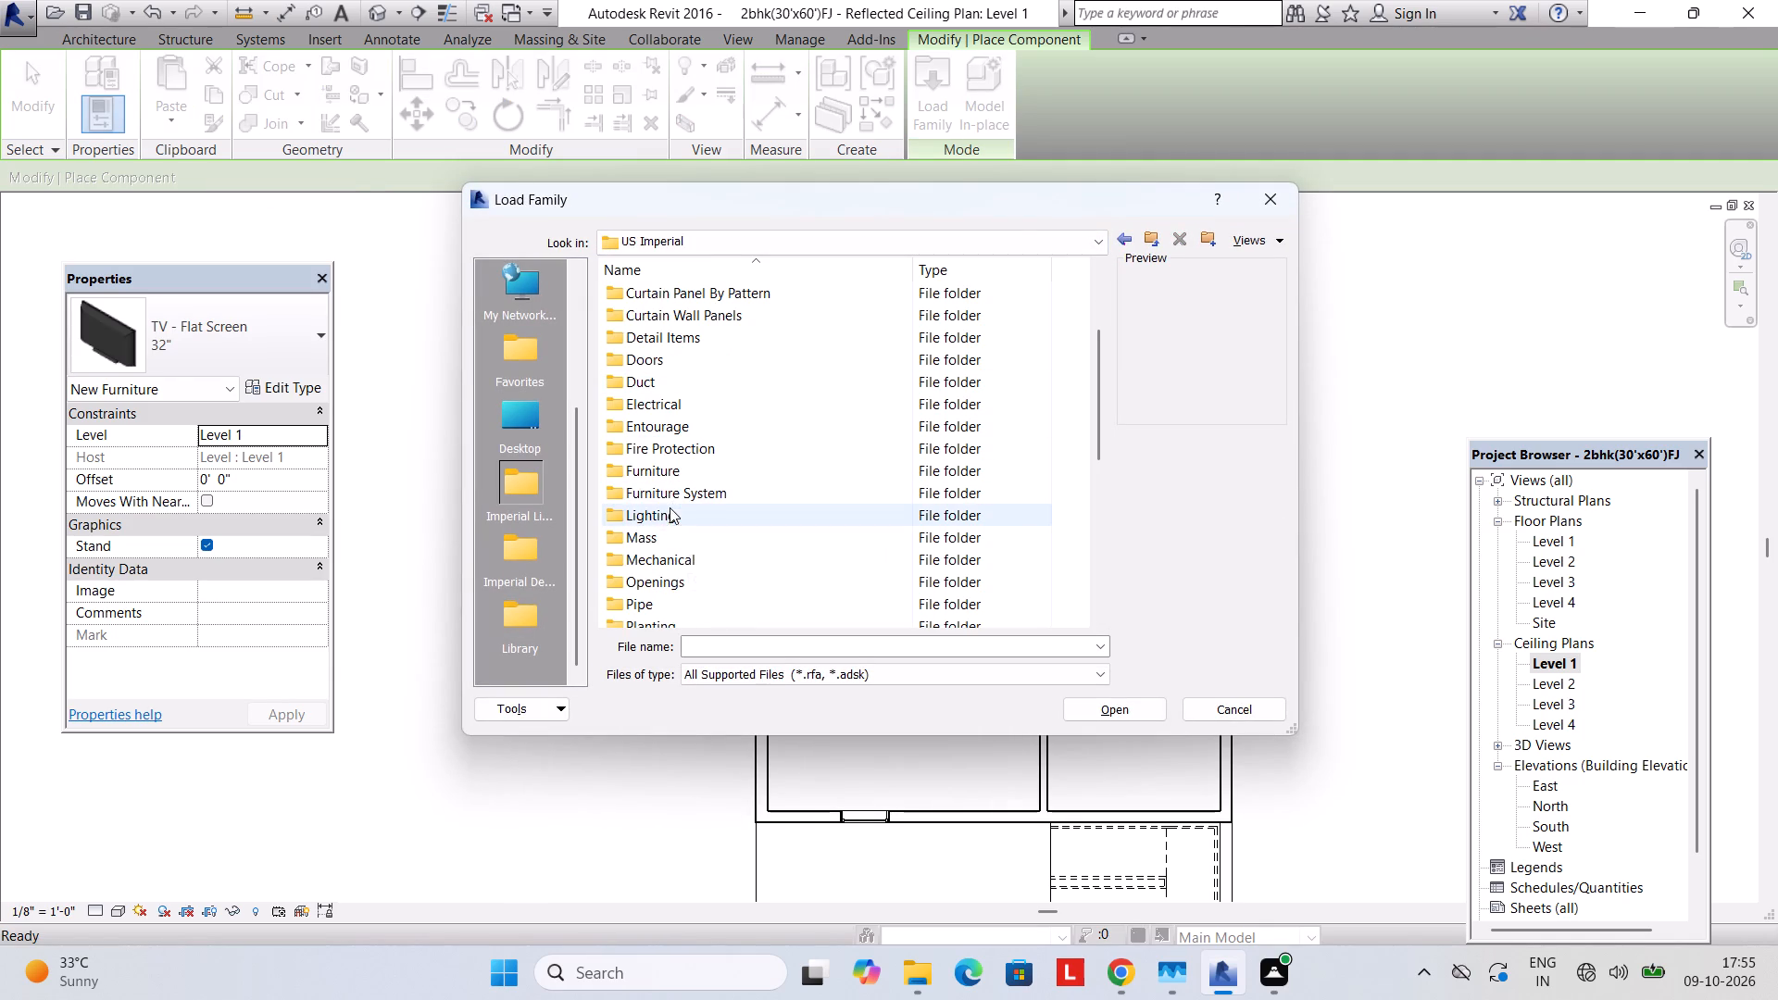
double_click(670, 507)
double_click(703, 296)
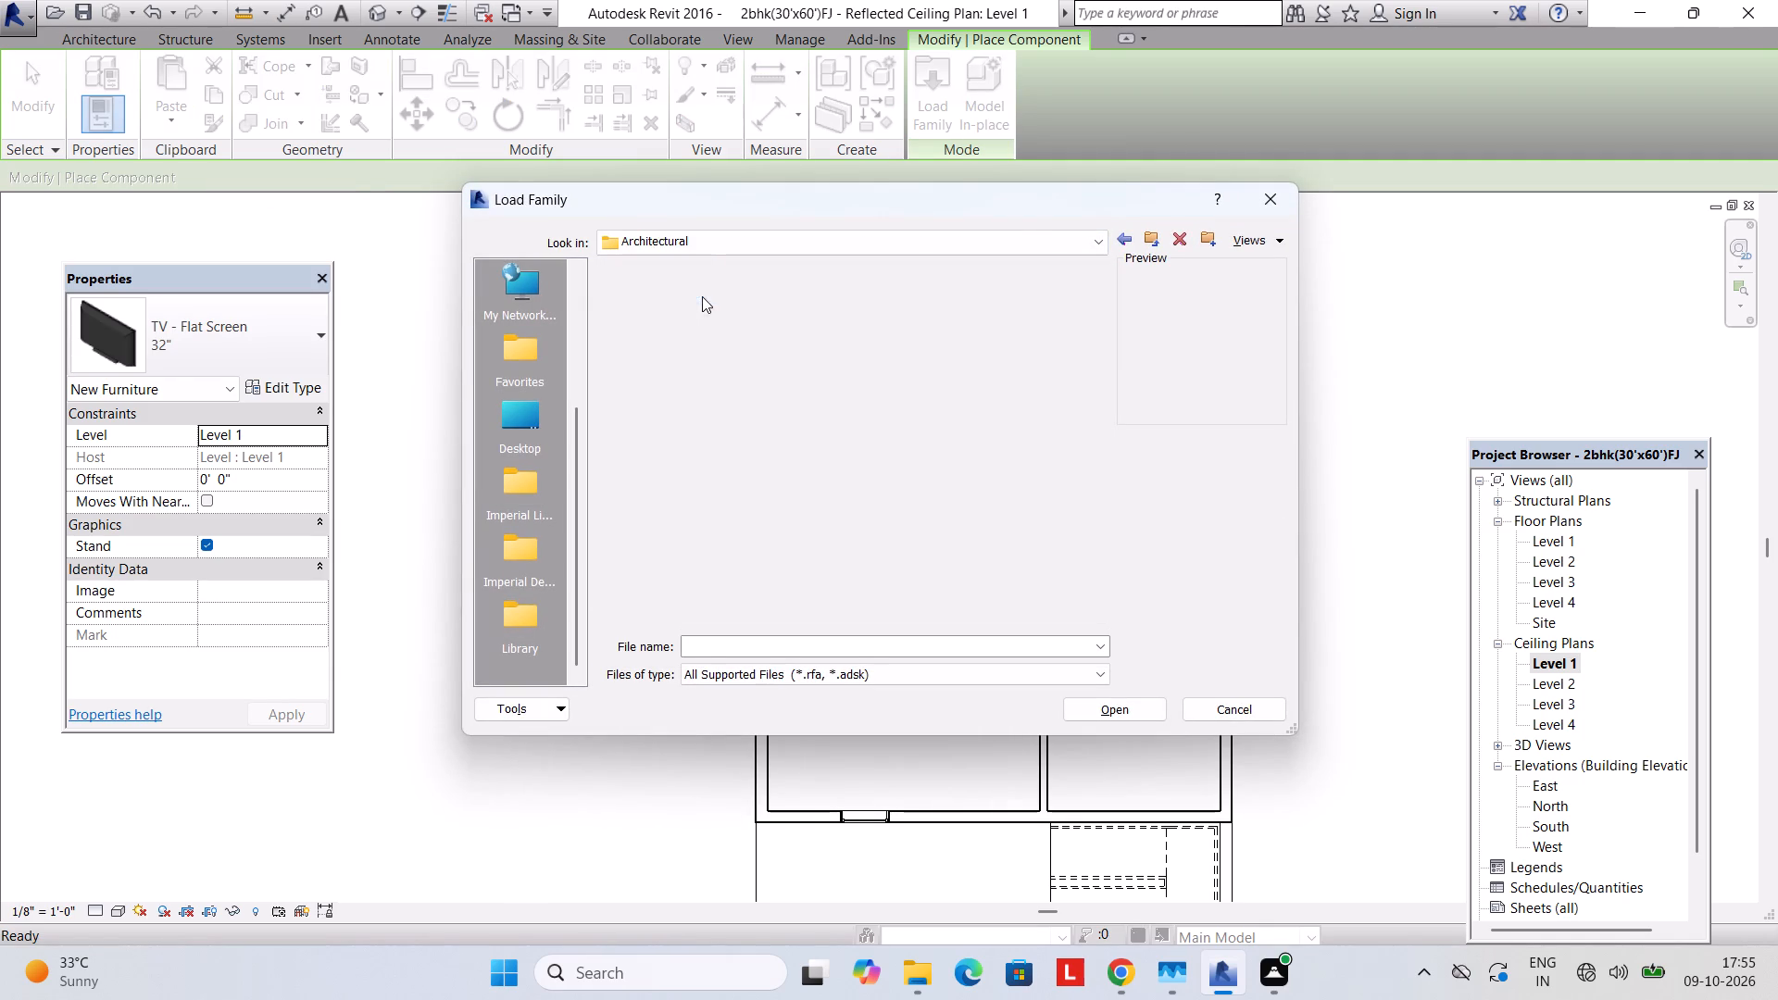
Preview the External lighting families, including Bollard Light, Street Light - Antique and Wall Pack Light - Exterior.
double_click(668, 294)
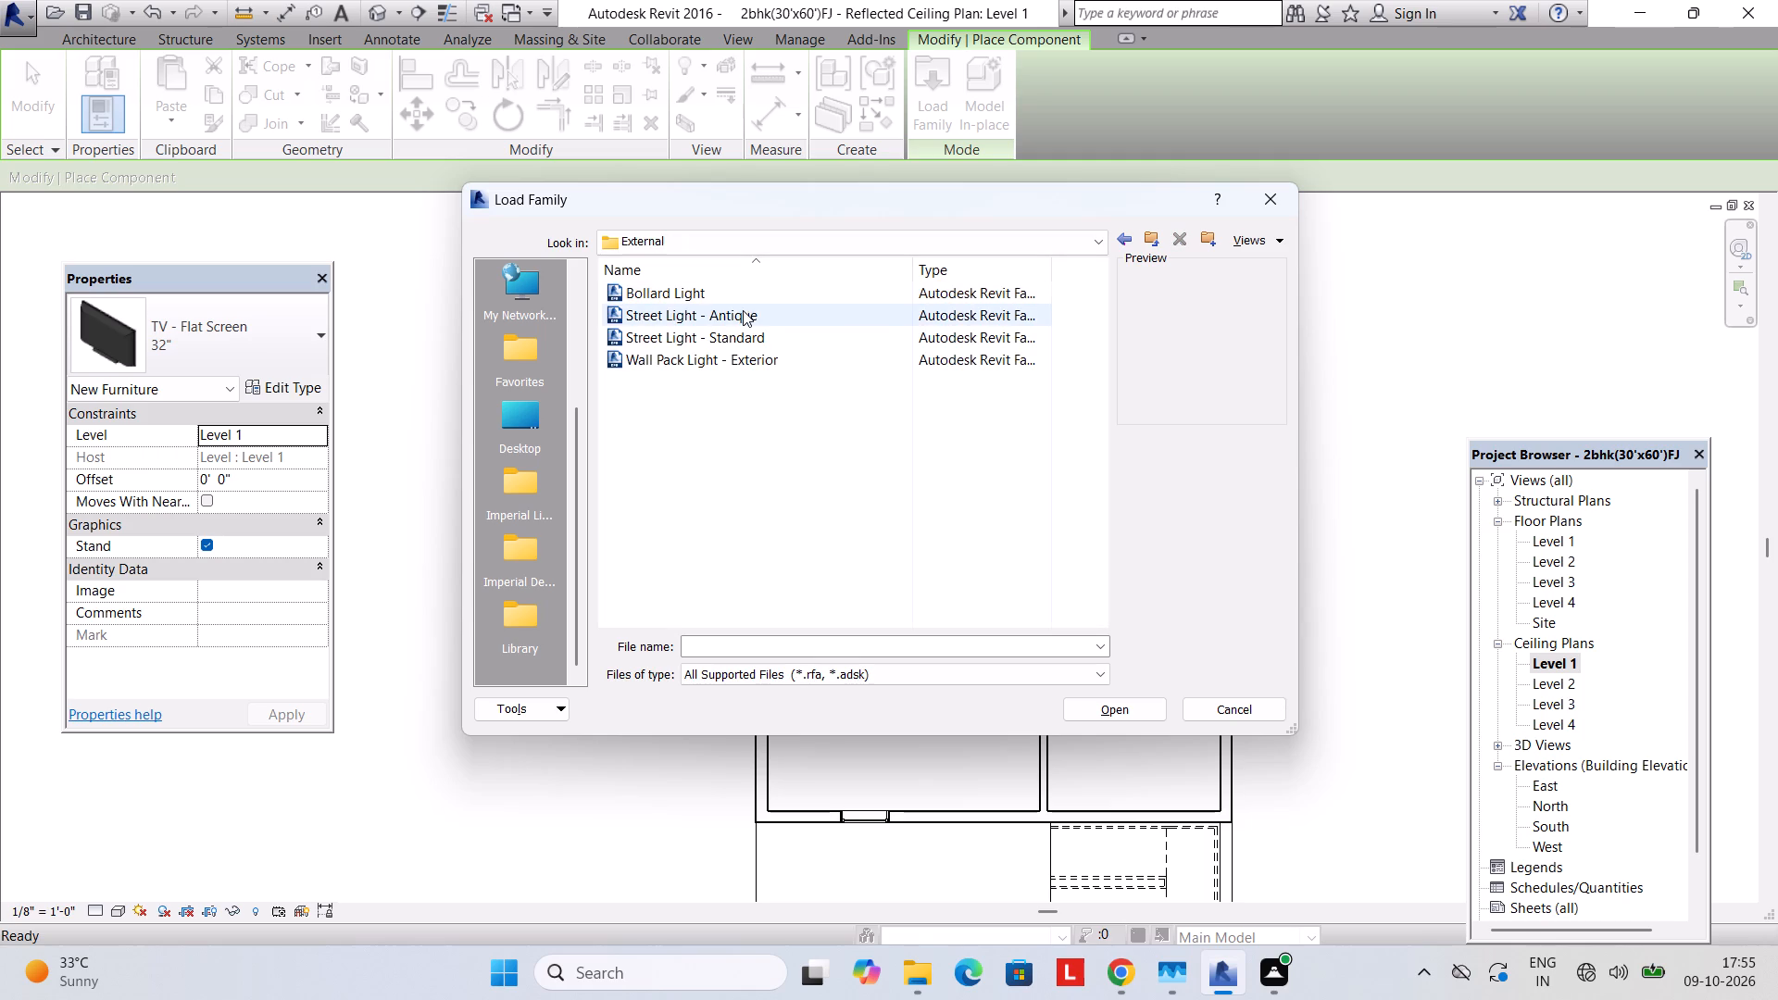
left_click(677, 293)
left_click(682, 312)
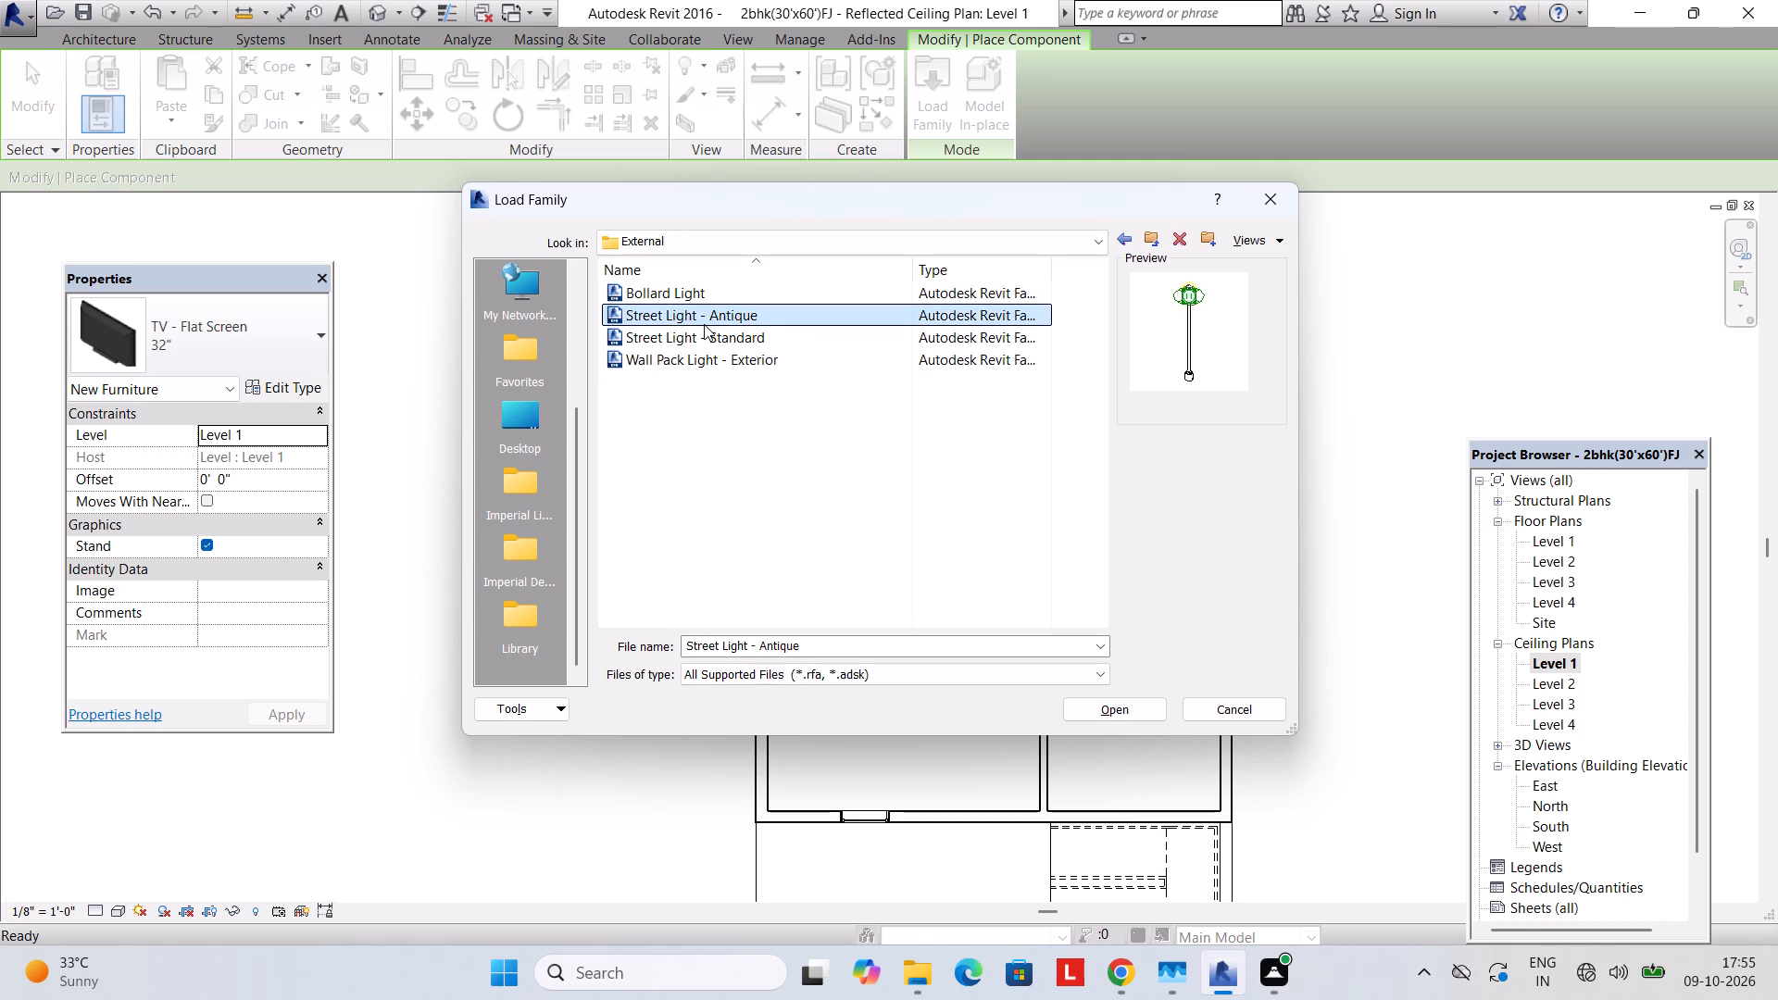
left_click(701, 294)
left_click(701, 315)
left_click(703, 344)
left_click(705, 349)
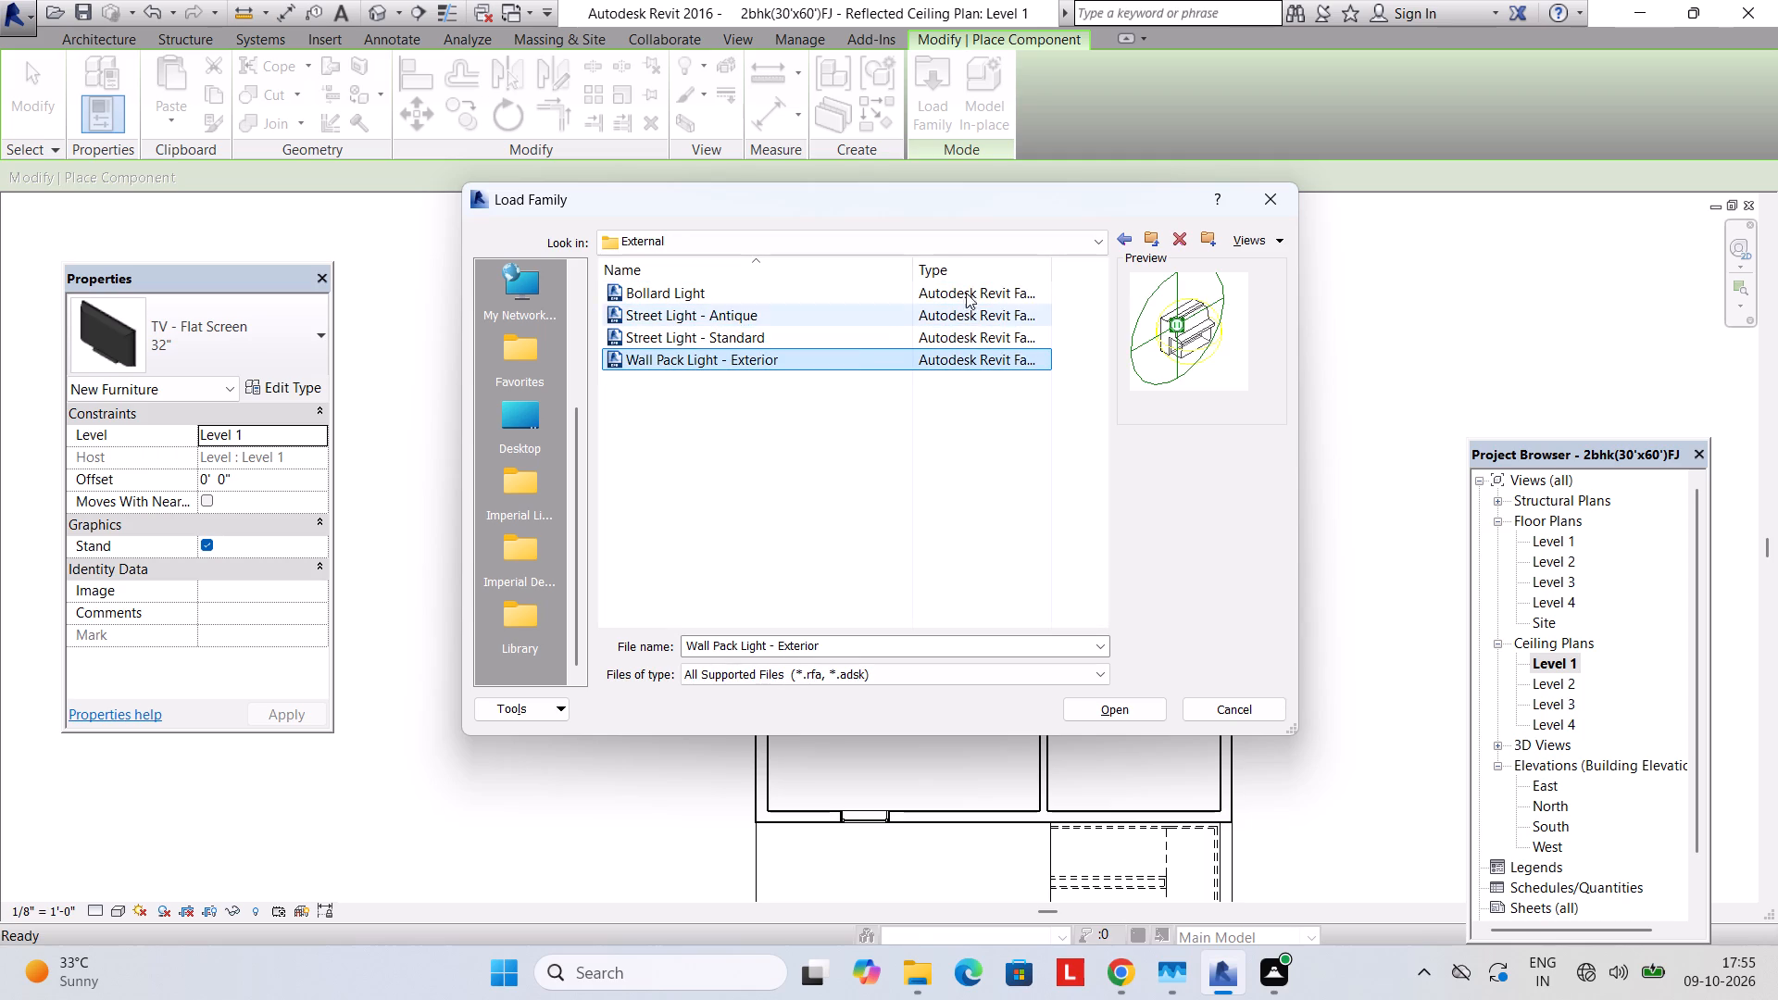
Leave the External folder and open the other fixture folder under Architectural lighting.
left_click(1122, 238)
double_click(657, 307)
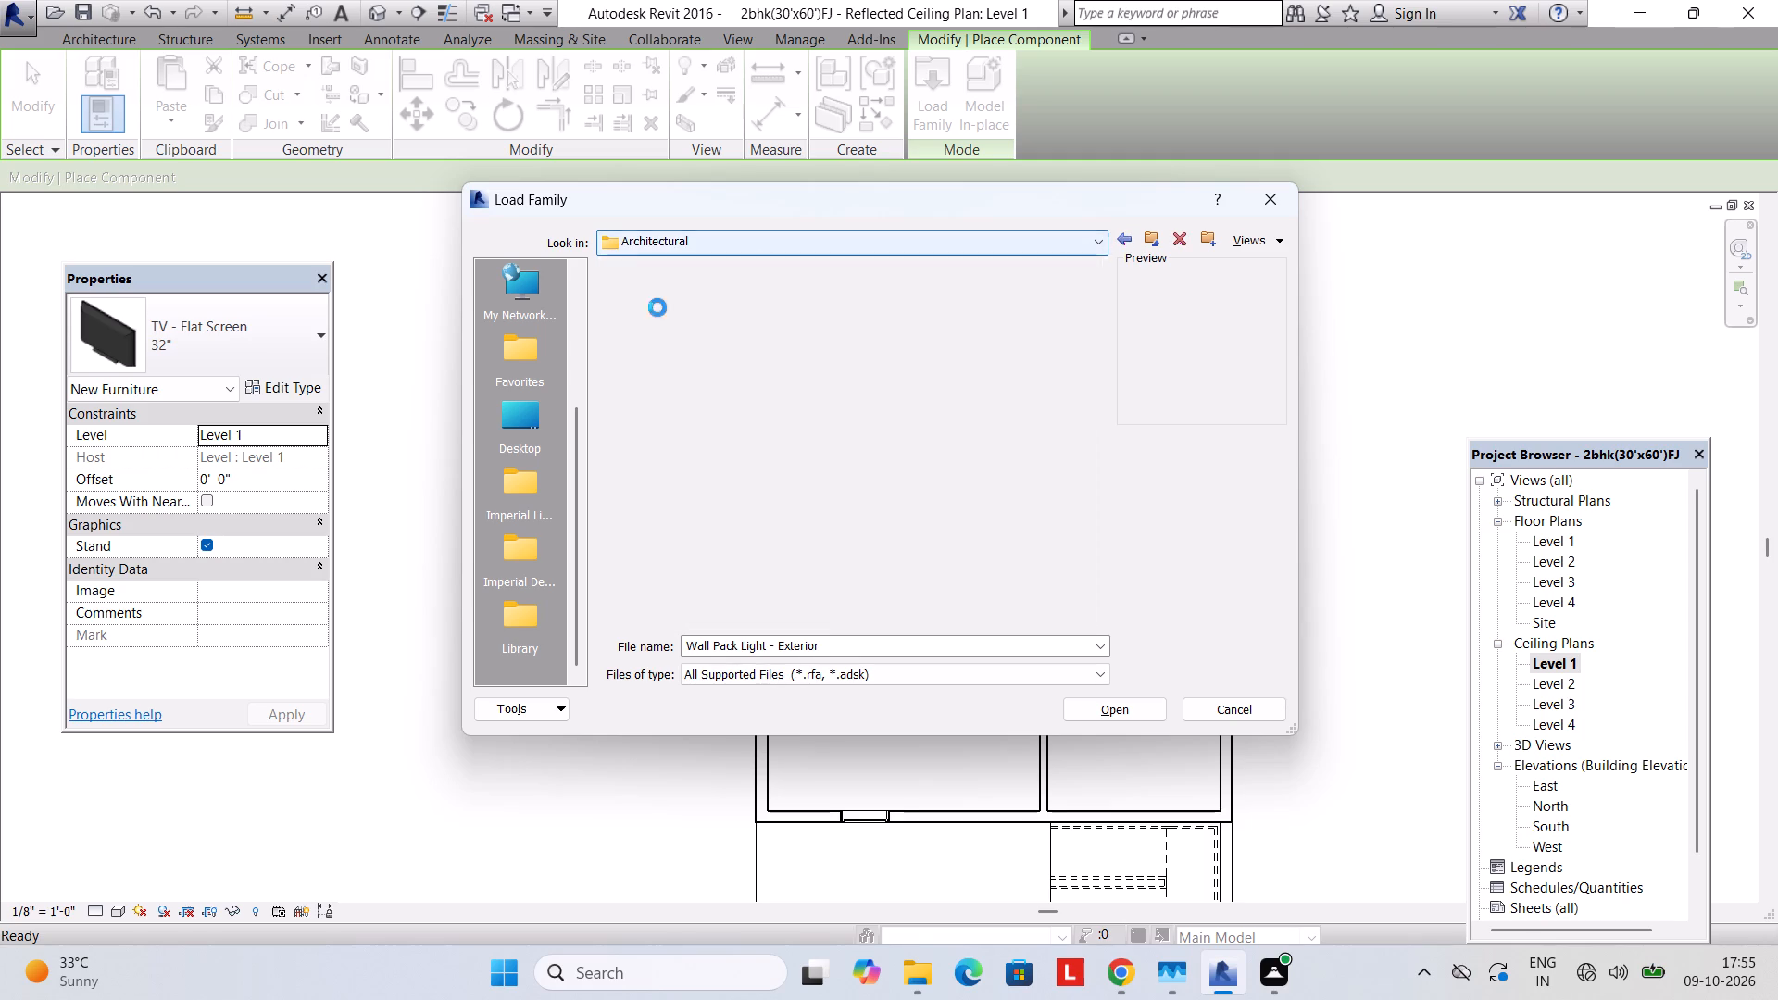